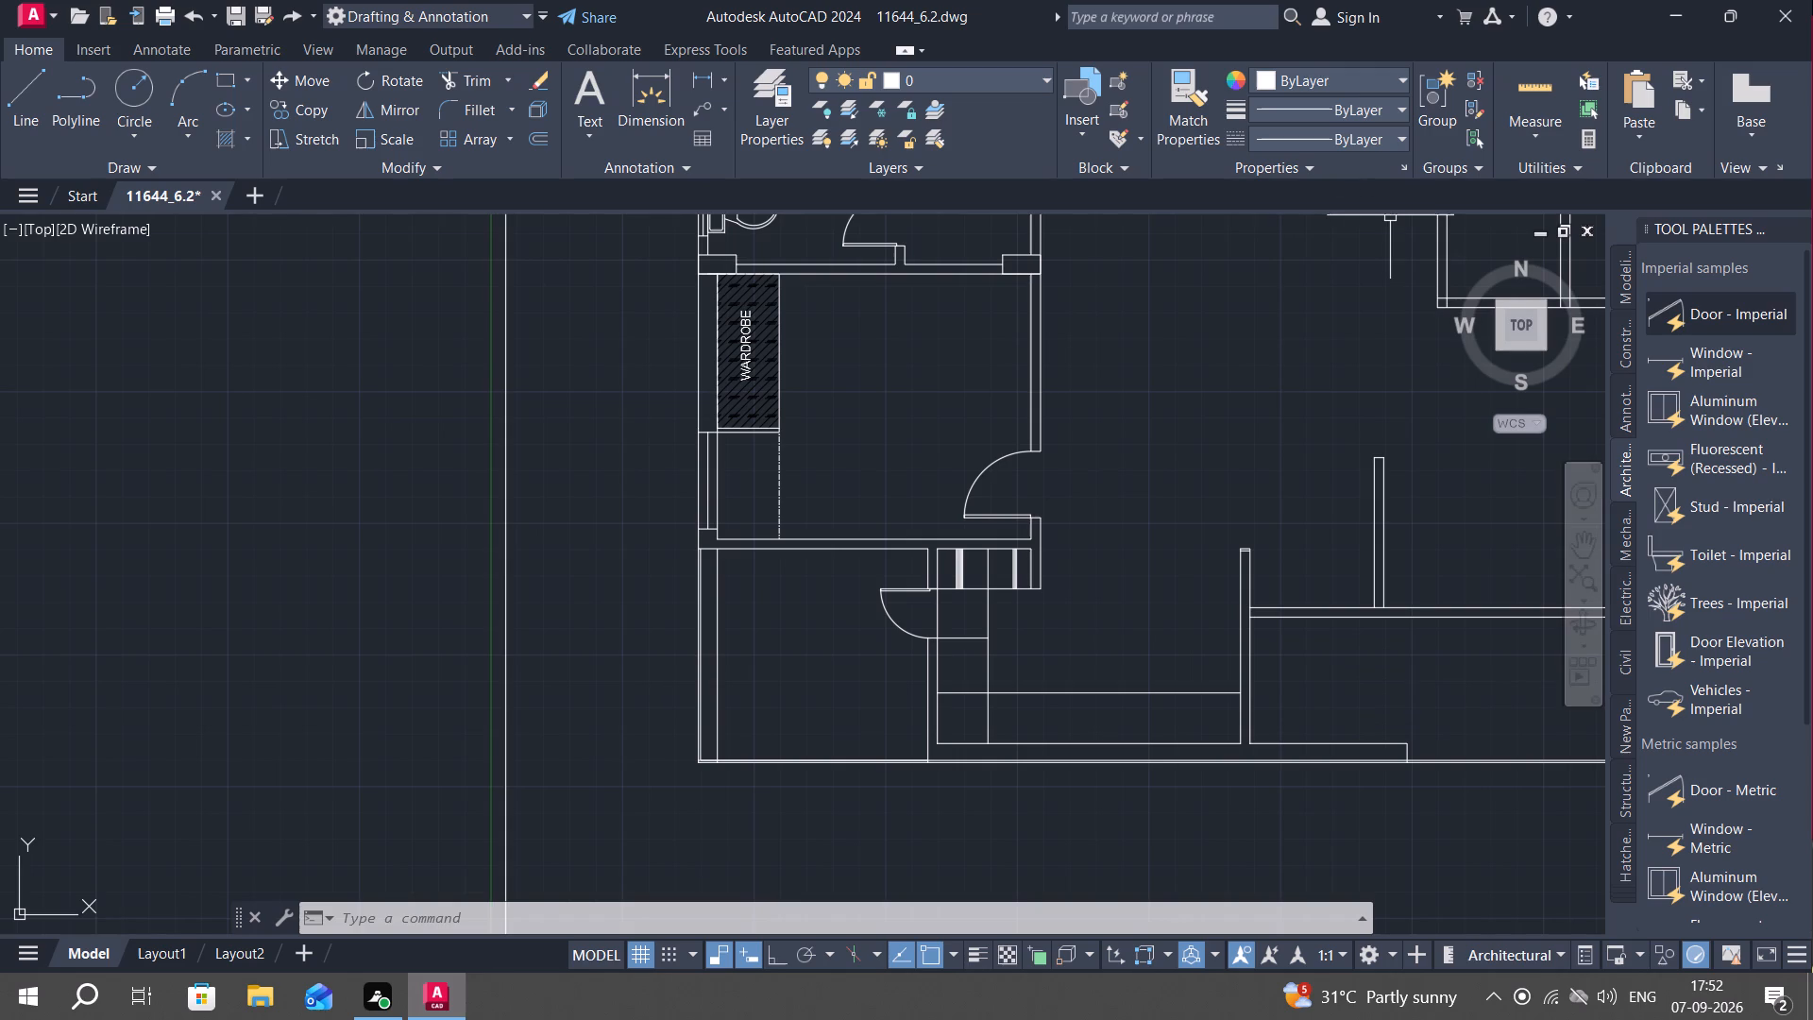
Measure the length and depth of the long room along the south edge, east of the kitchen wall.
{"action": "scroll", "coordinate": [1134, 600], "scroll_direction": "down", "scroll_amount": 1}
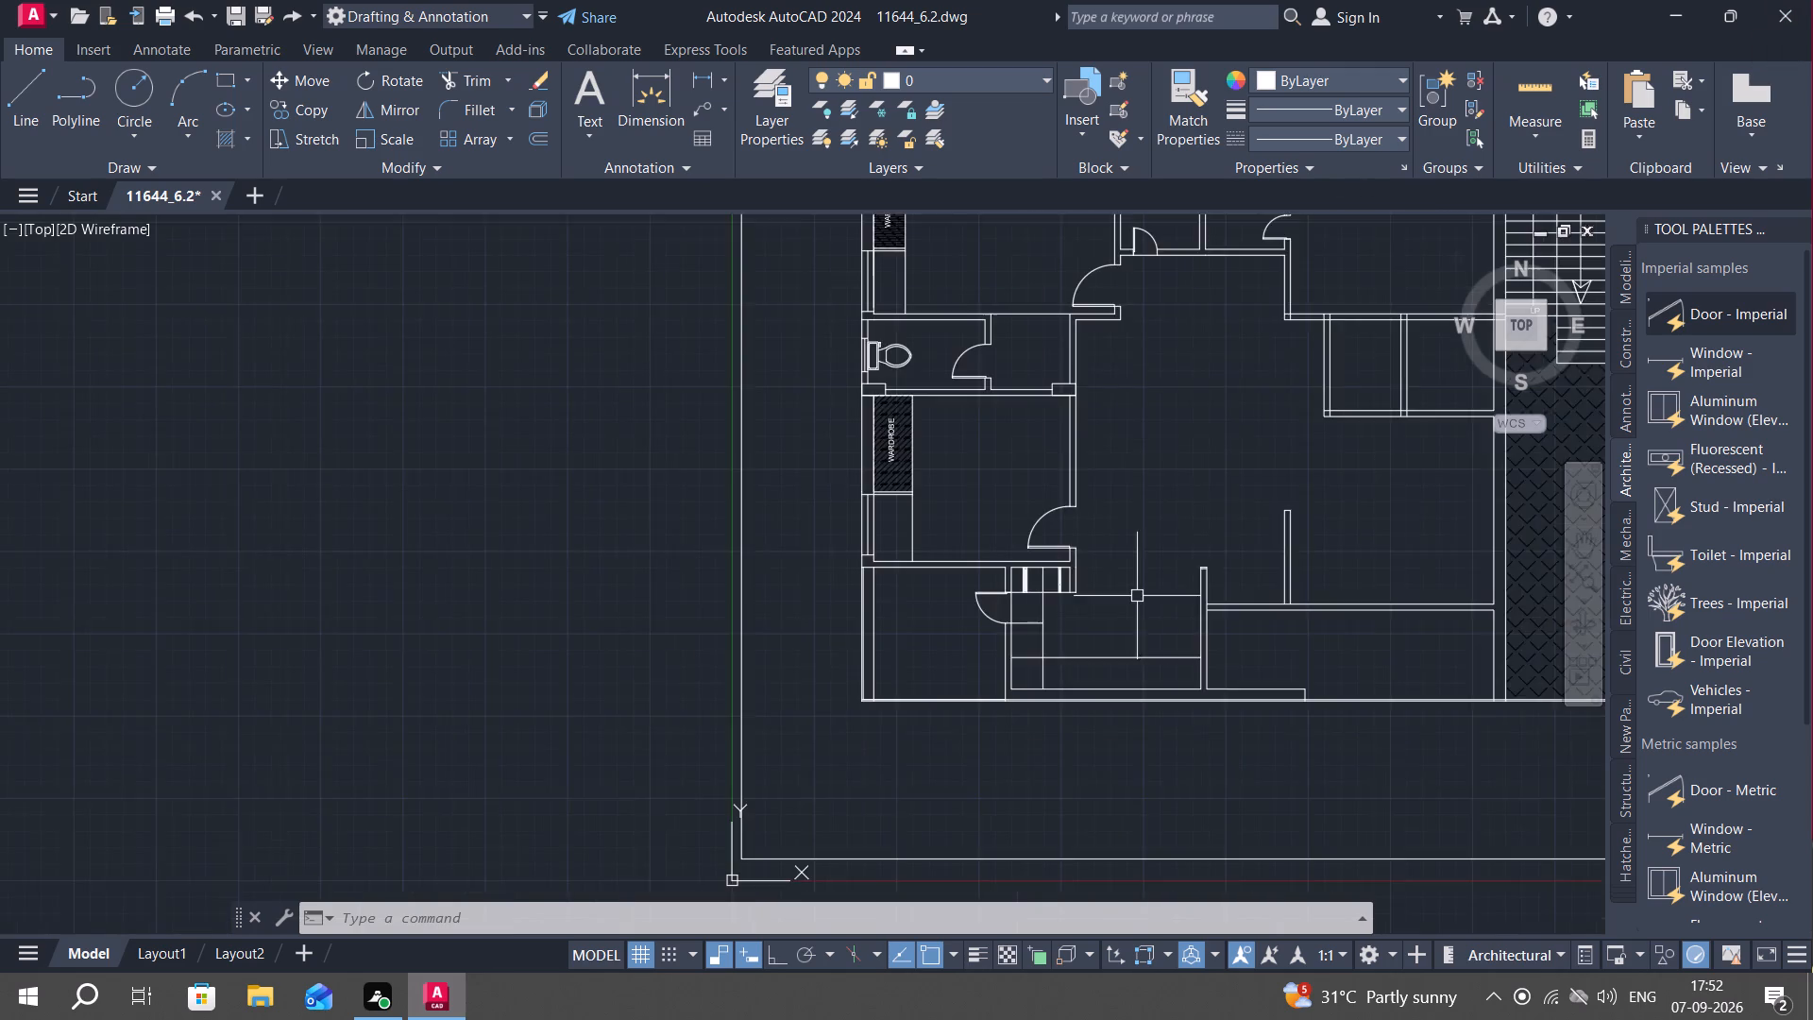
{"action": "middle_click_drag", "start_coordinate": [1137, 593], "coordinate": [447, 541]}
{"action": "scroll", "coordinate": [682, 611], "scroll_direction": "up", "scroll_amount": 2}
{"action": "middle_click_drag", "start_coordinate": [684, 611], "coordinate": [679, 567]}
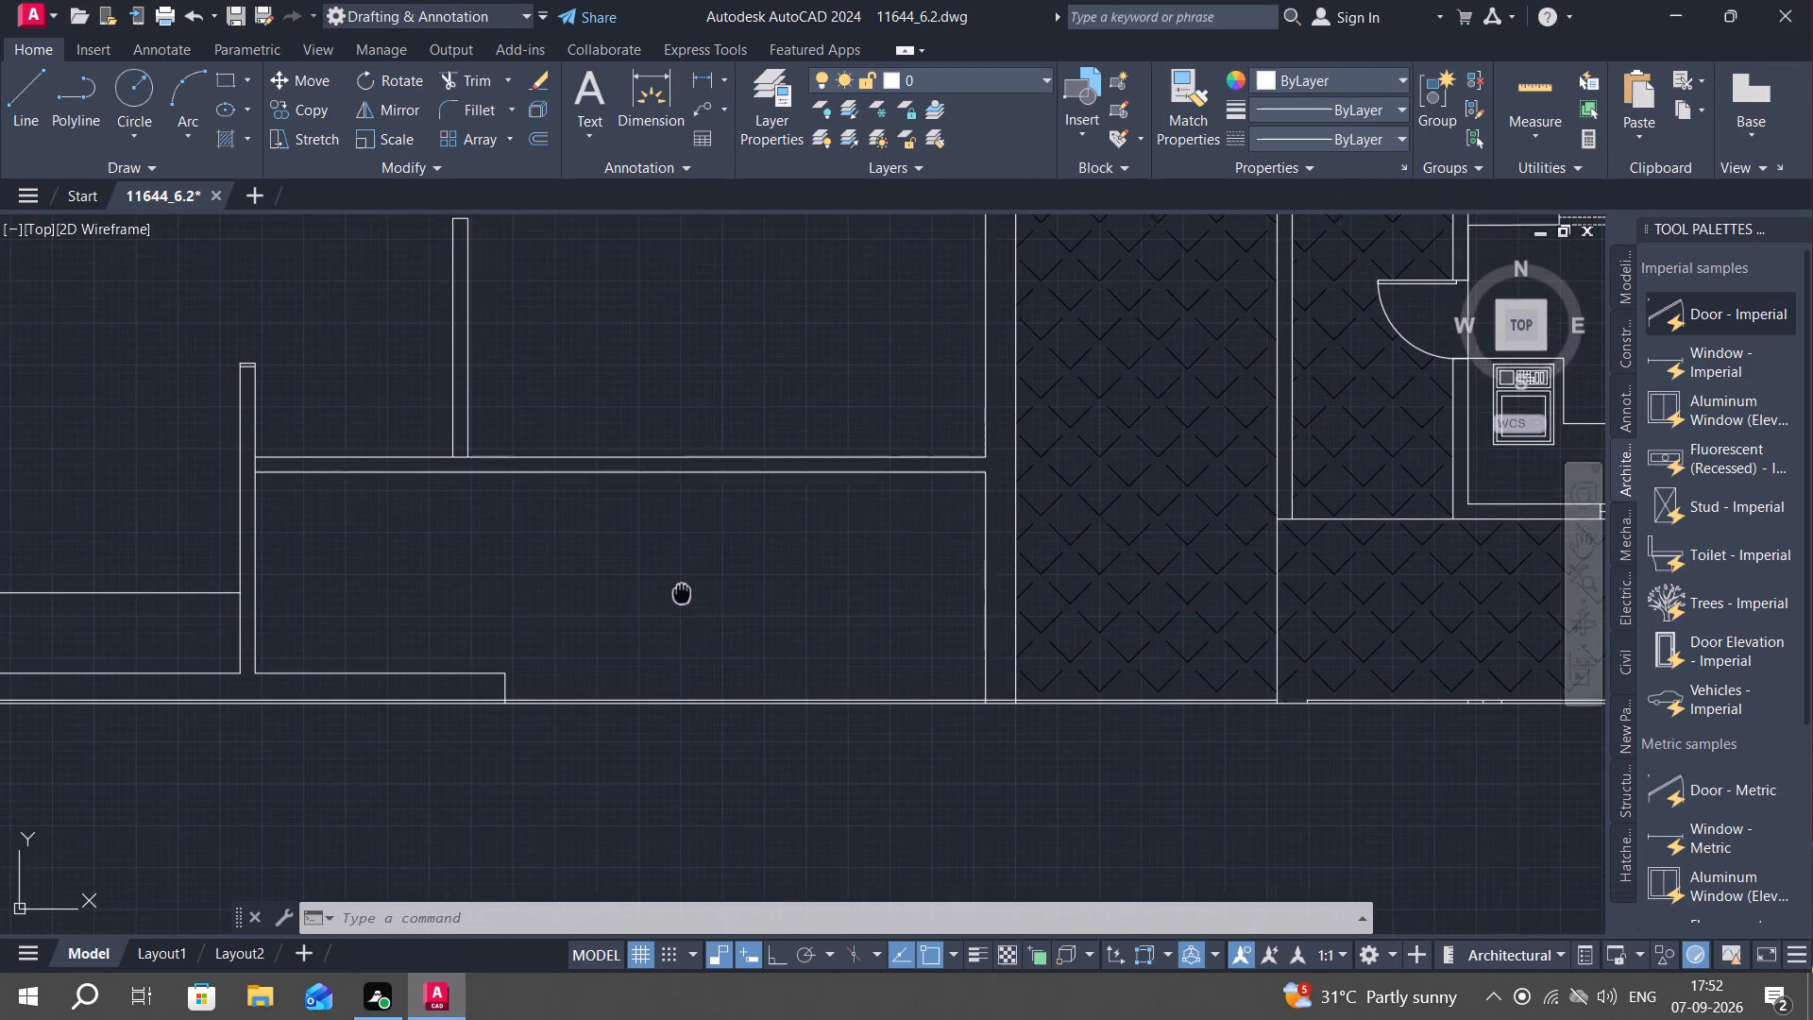
{"action": "middle_click_drag", "start_coordinate": [679, 567], "coordinate": [679, 539]}
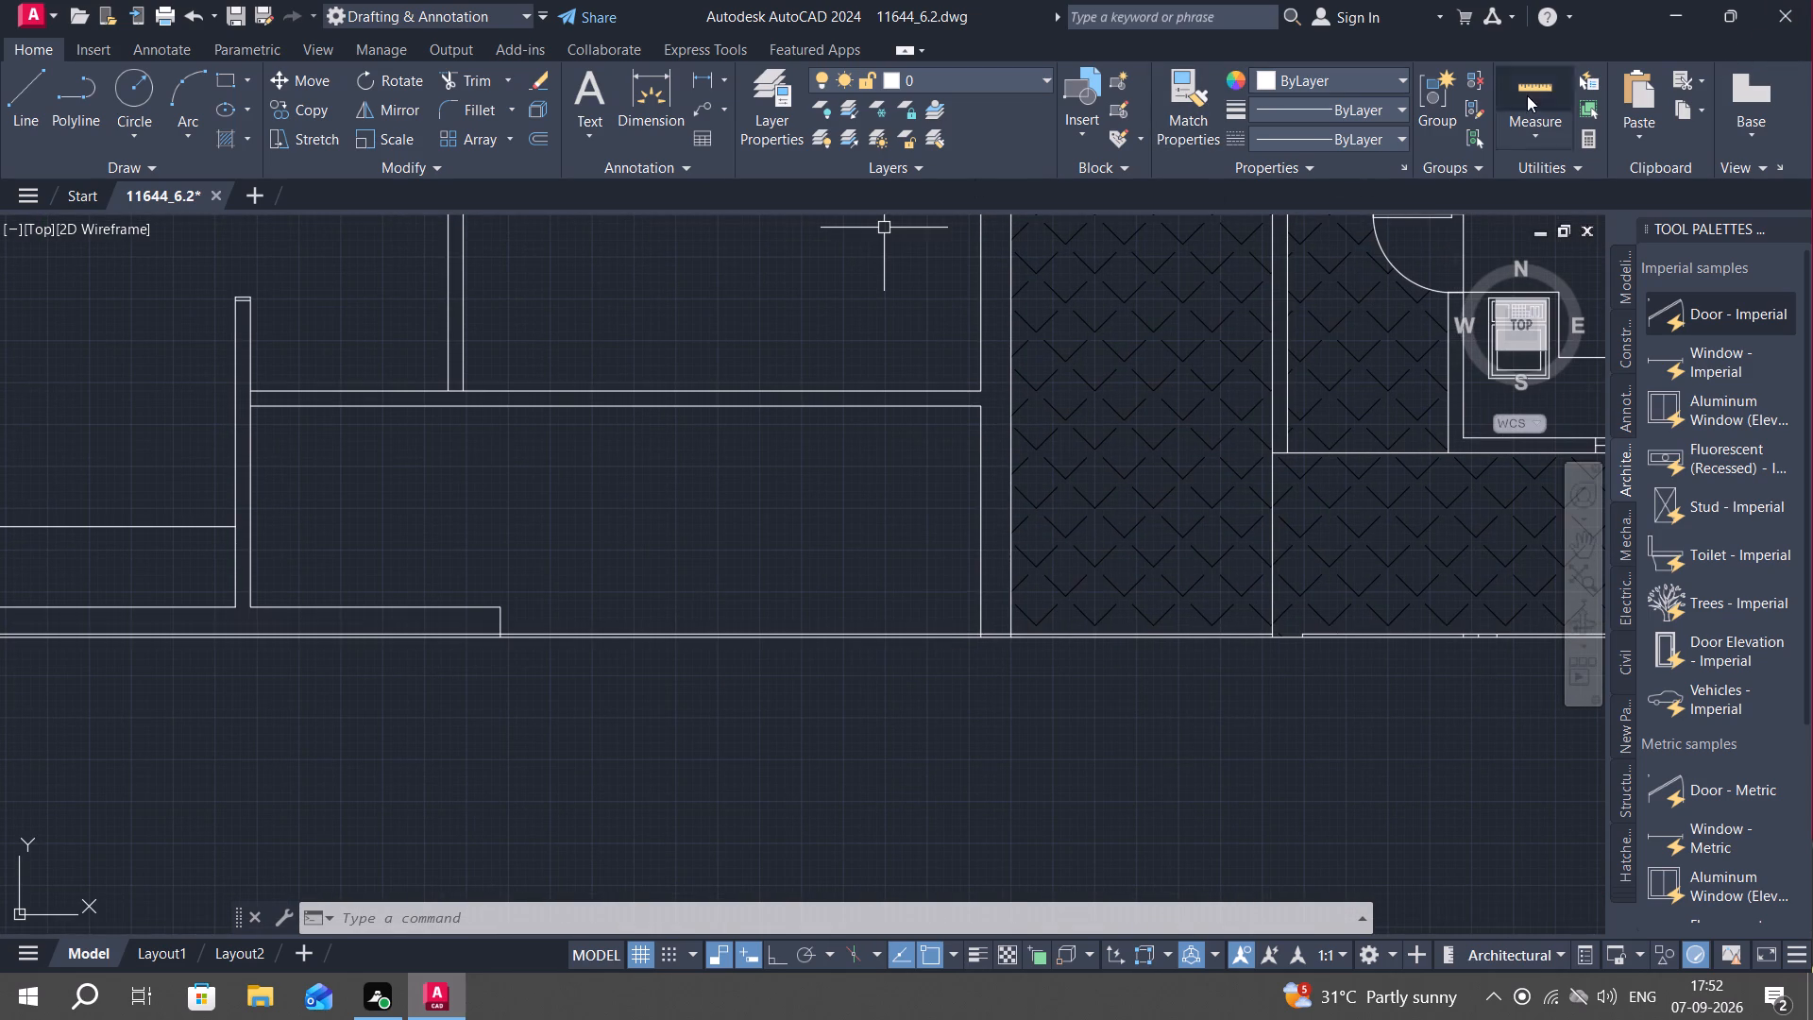
{"action": "left_click", "coordinate": [1526, 93]}
{"action": "middle_click_drag", "start_coordinate": [526, 571], "coordinate": [829, 568]}
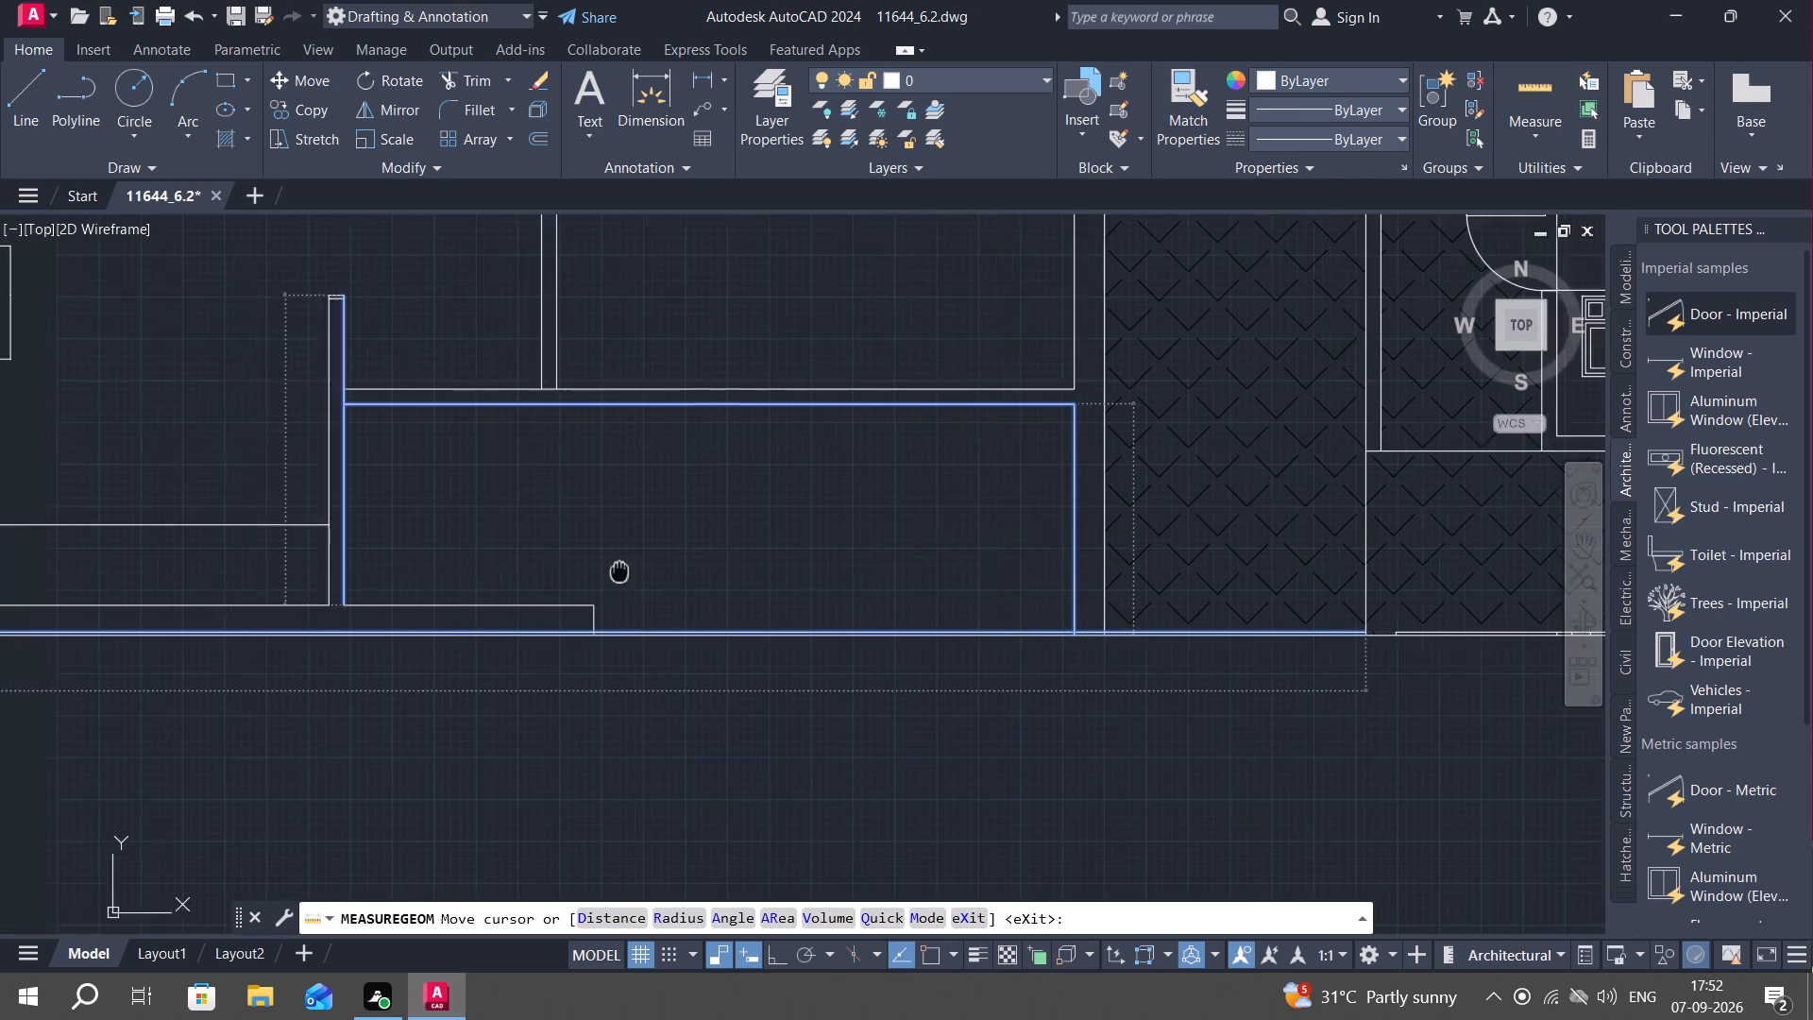
{"action": "middle_click_drag", "start_coordinate": [829, 568], "coordinate": [846, 568]}
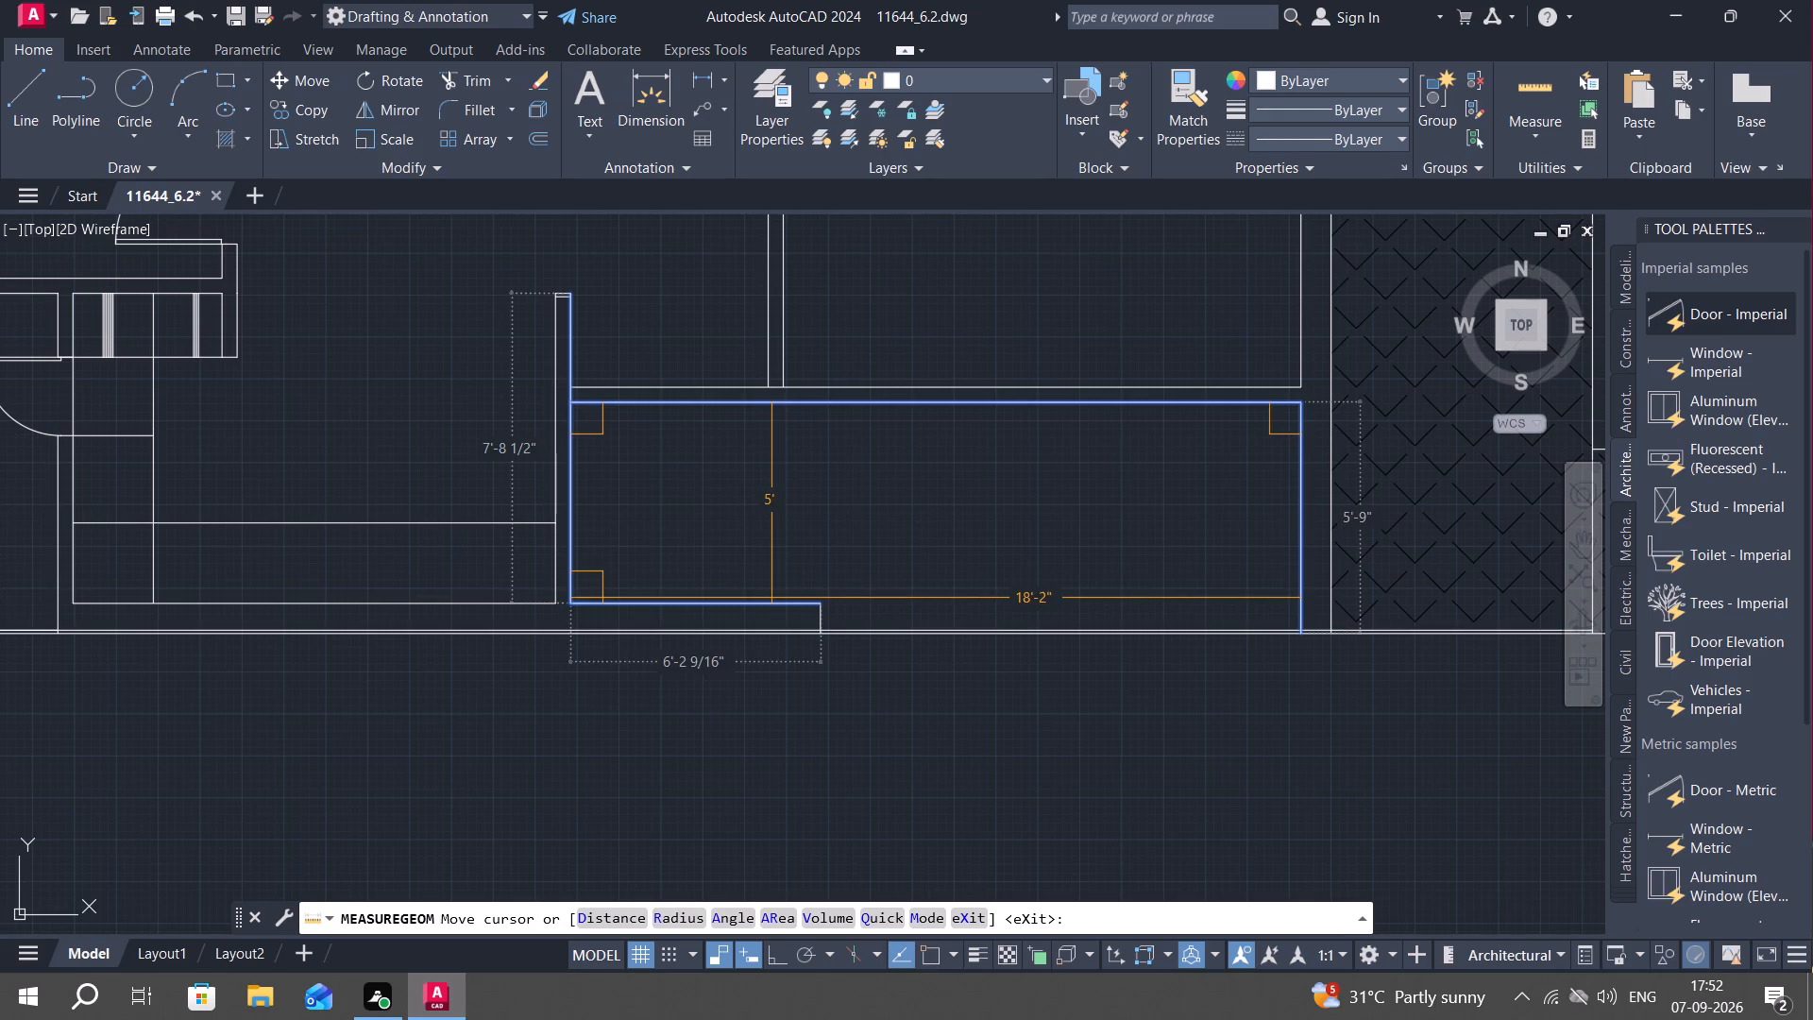
{"action": "key", "text": "Escape"}
Trim the upper of the two close south boundary lines between the copied door's wall and the short jog line.
{"action": "type", "text": "TR"}
{"action": "key", "text": "space"}
{"action": "scroll", "coordinate": [748, 618], "scroll_direction": "up", "scroll_amount": 1}
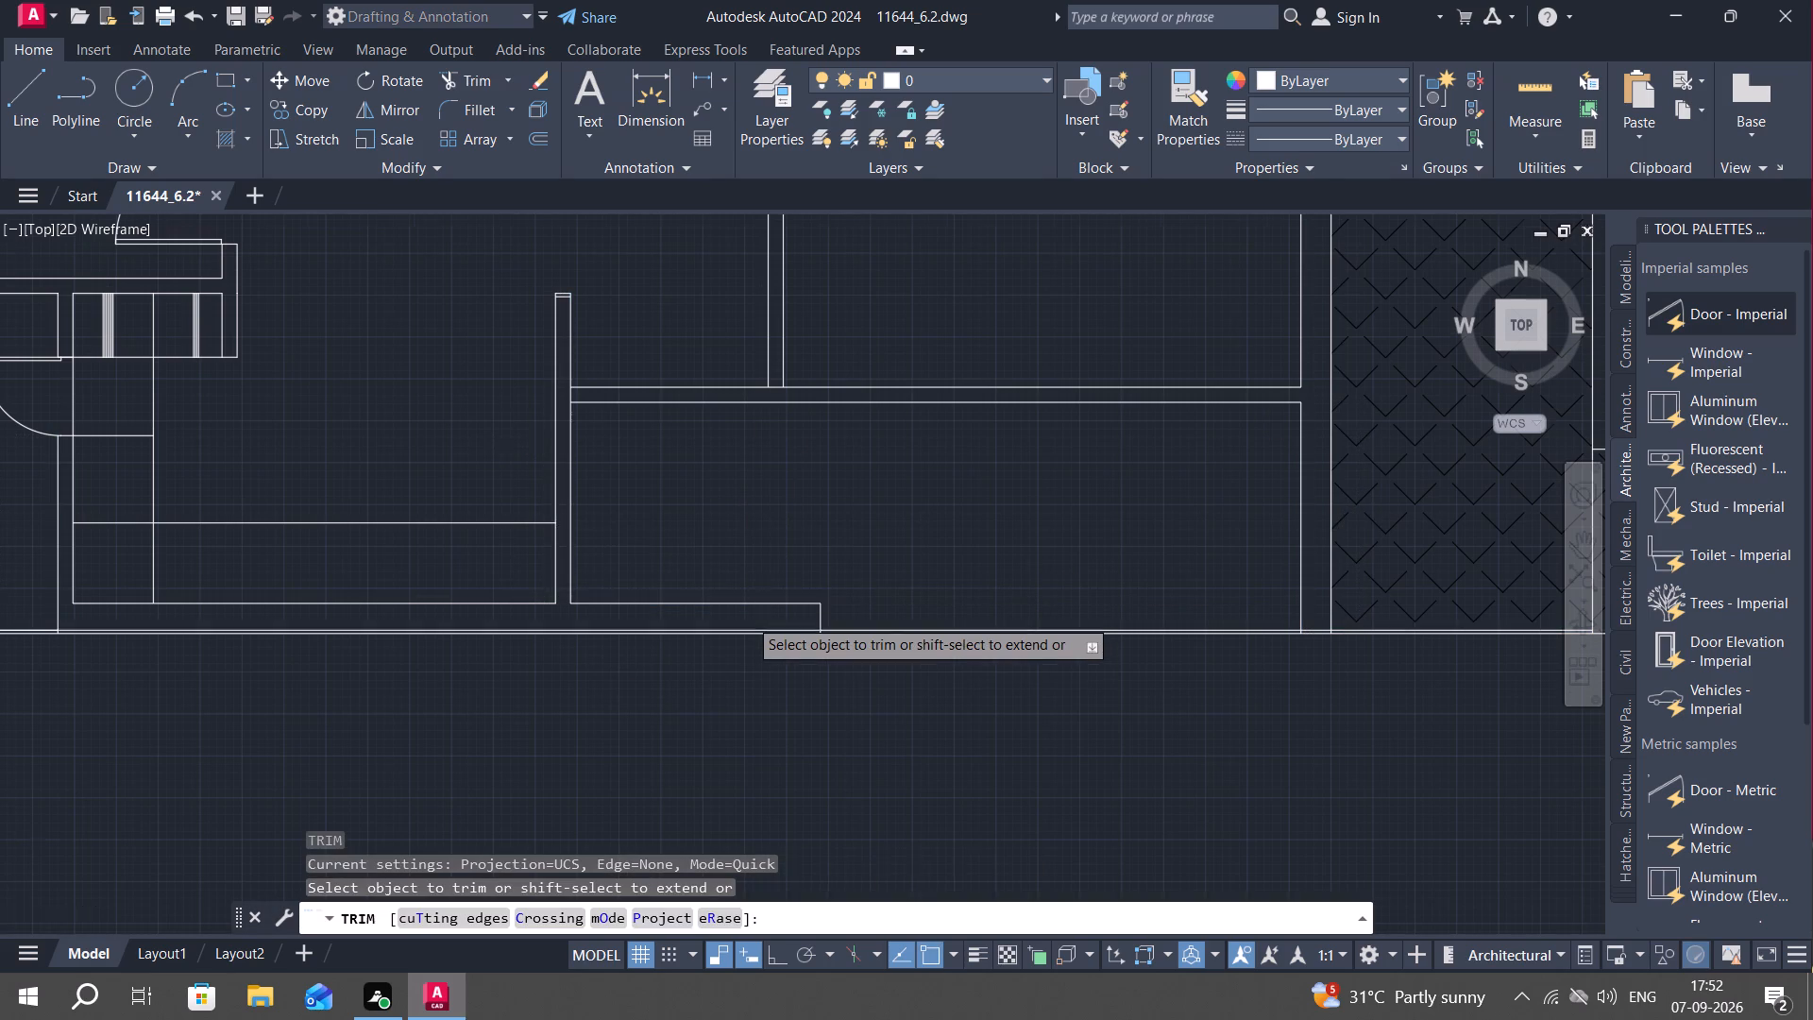
{"action": "scroll", "coordinate": [748, 618], "scroll_direction": "up", "scroll_amount": 1}
{"action": "scroll", "coordinate": [763, 649], "scroll_direction": "down", "scroll_amount": 2}
{"action": "left_click", "coordinate": [763, 649]}
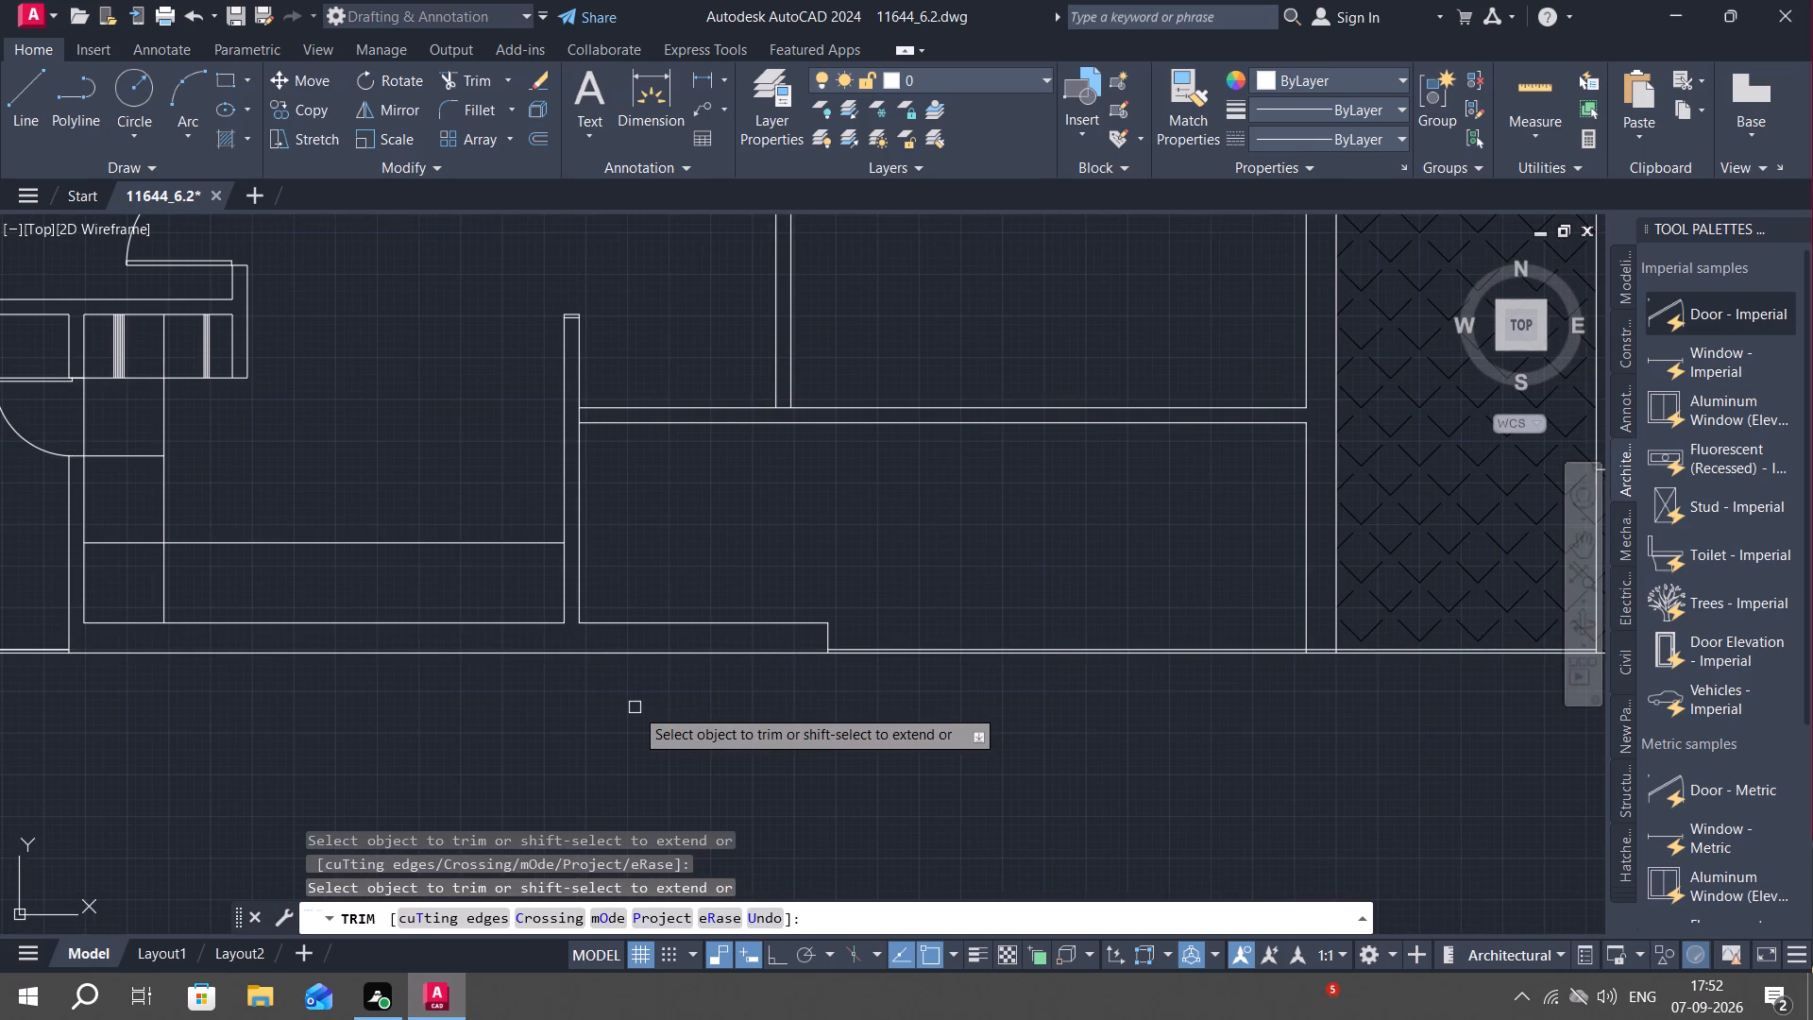
{"action": "middle_click_drag", "start_coordinate": [635, 706], "coordinate": [1093, 677]}
{"action": "key", "text": "Escape"}
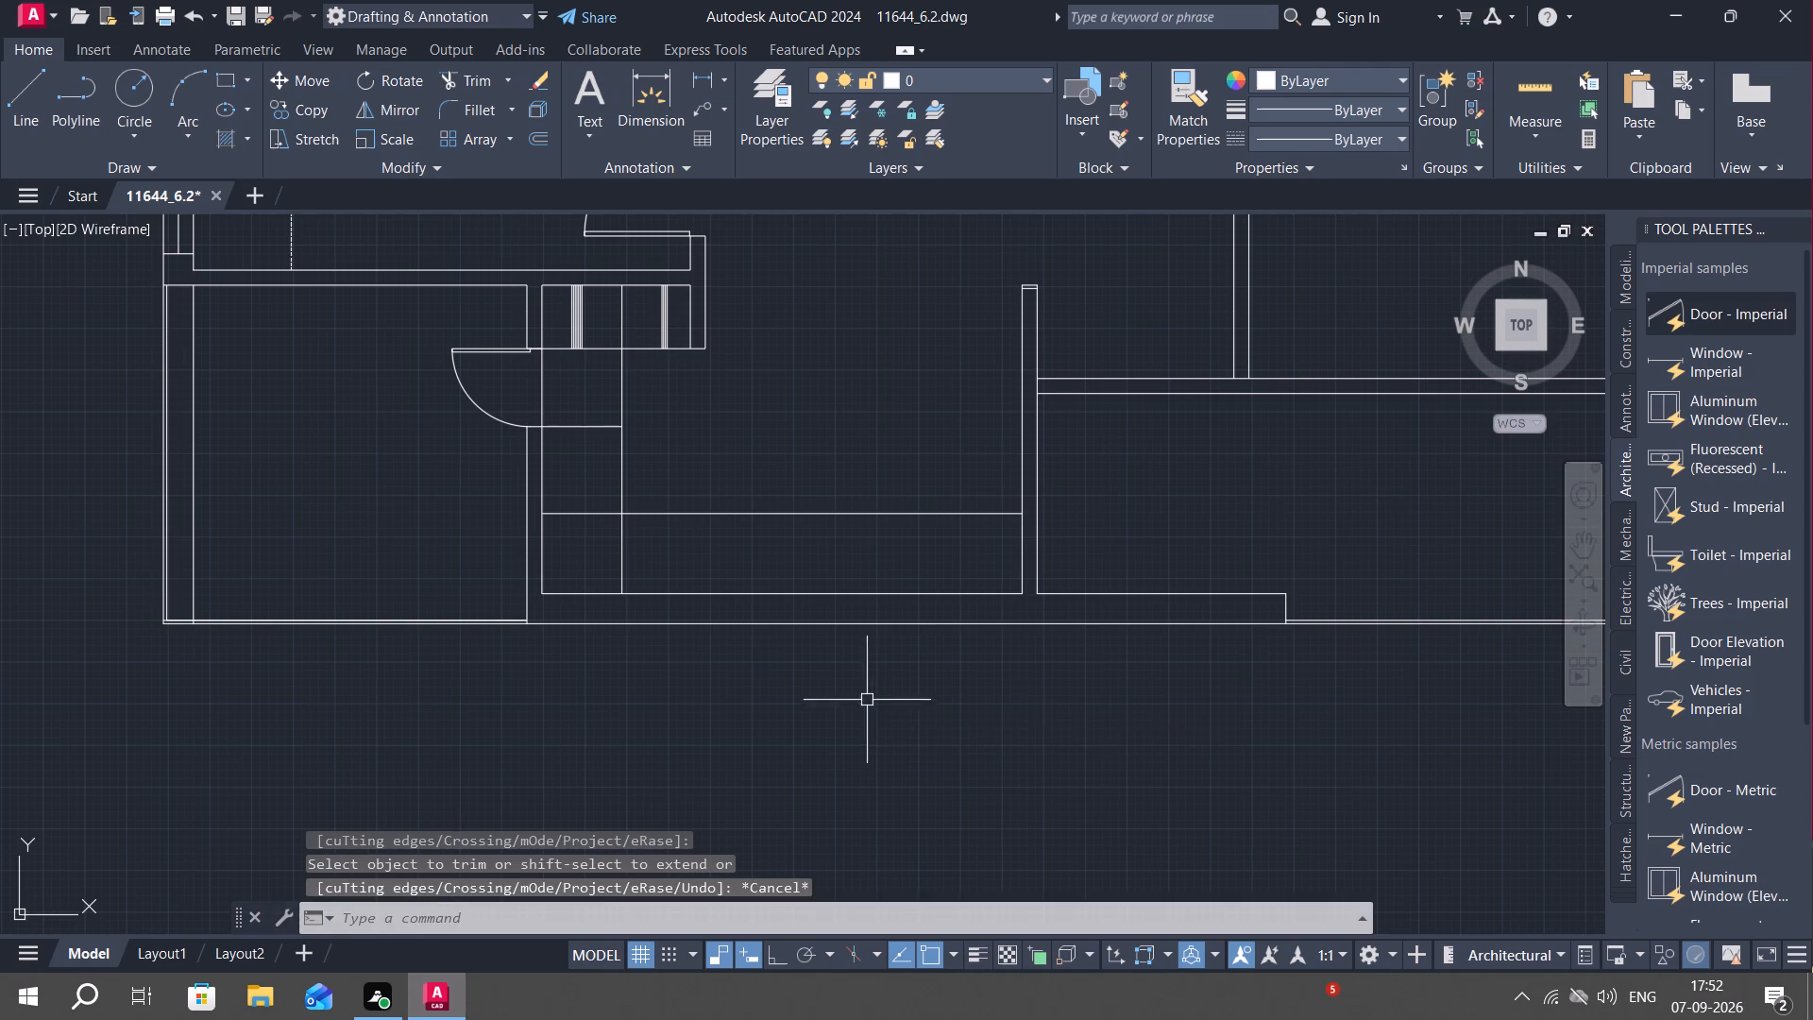
Trim the crossing 2' offset lines past their shared corner and remove the vertical one above the door's lower jamb, leaving an L-shaped counter edge.
{"action": "scroll", "coordinate": [867, 700], "scroll_direction": "down", "scroll_amount": 2}
{"action": "scroll", "coordinate": [830, 687], "scroll_direction": "up", "scroll_amount": 1}
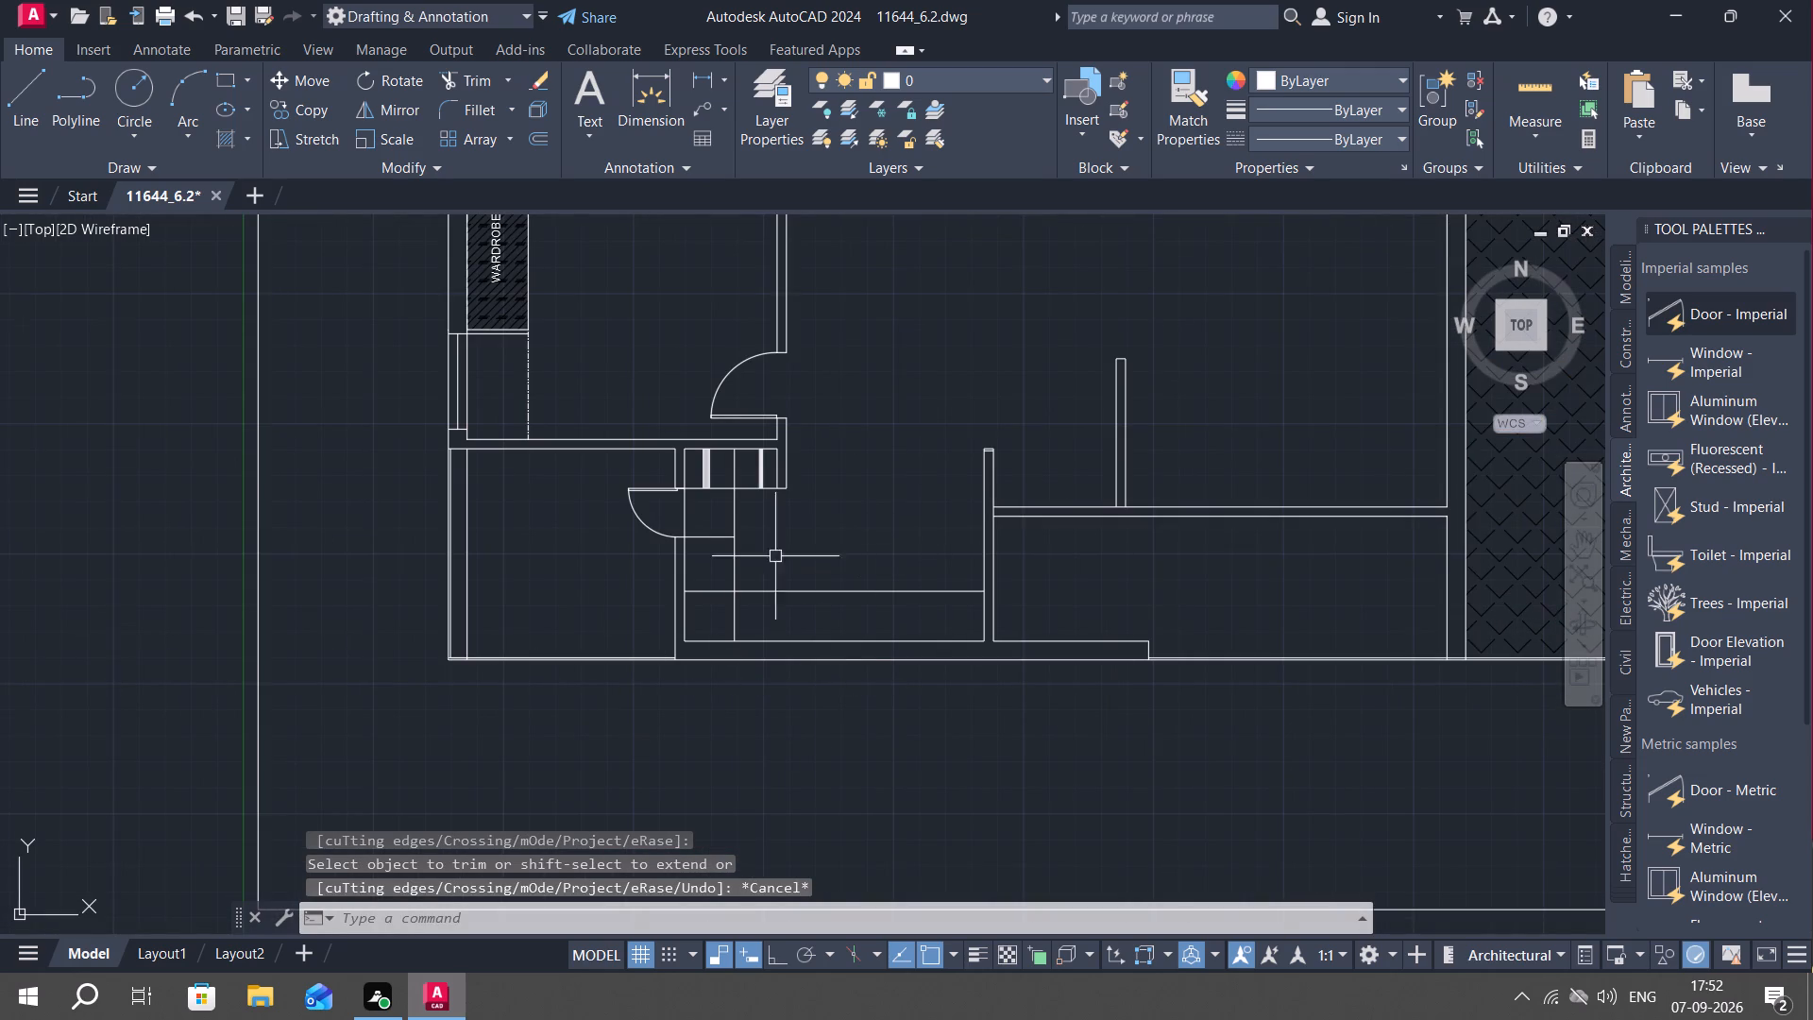
{"action": "type", "text": "TR"}
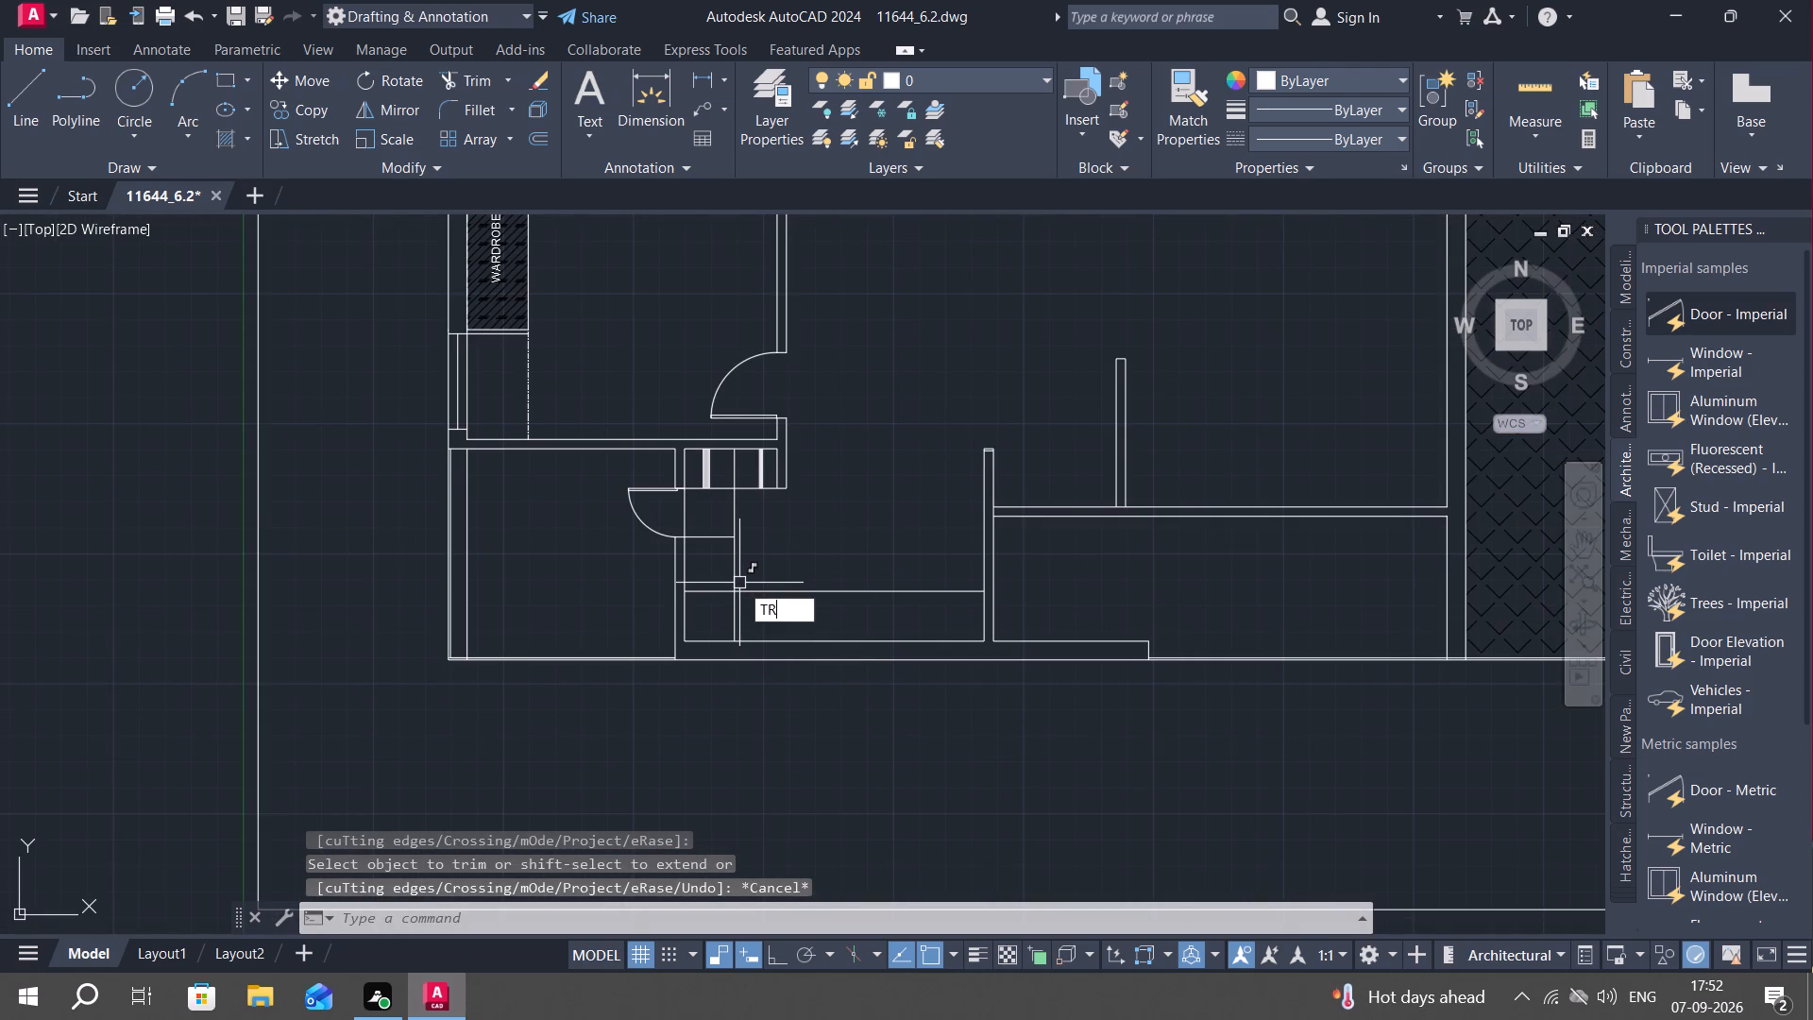
{"action": "key", "text": "space"}
{"action": "left_click", "coordinate": [714, 590]}
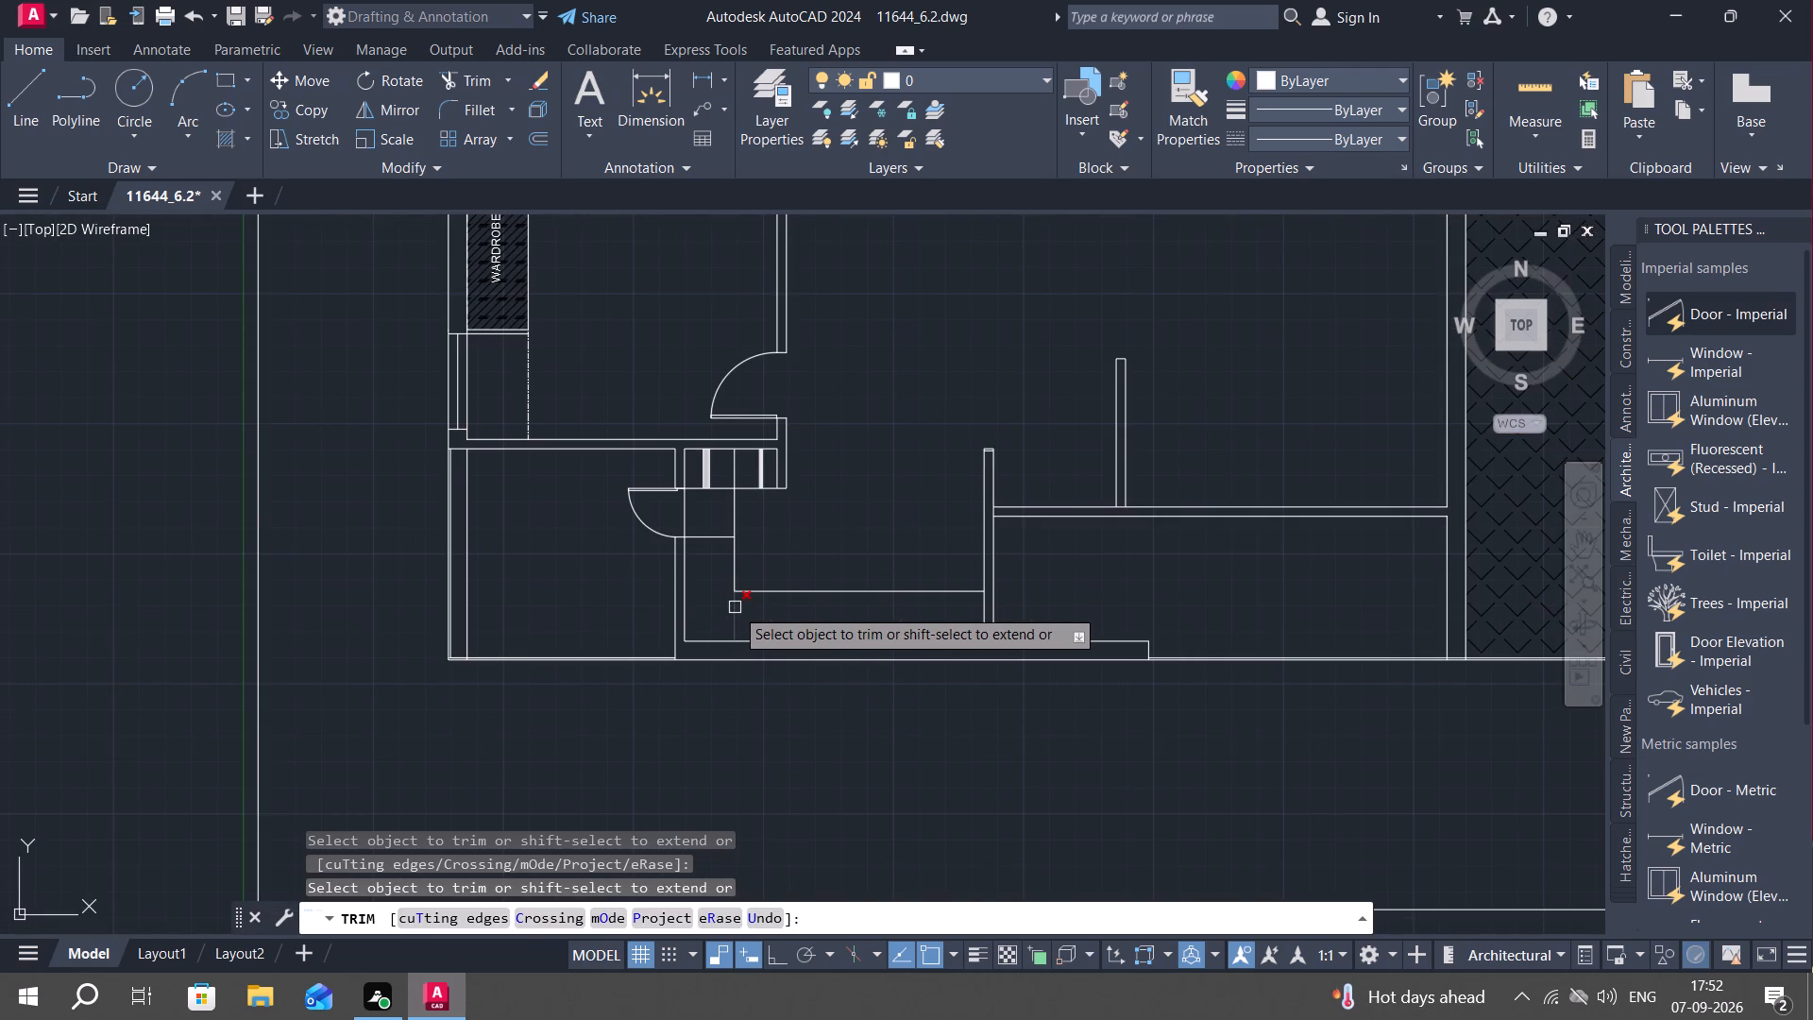
{"action": "left_click", "coordinate": [735, 607]}
{"action": "left_click", "coordinate": [732, 503]}
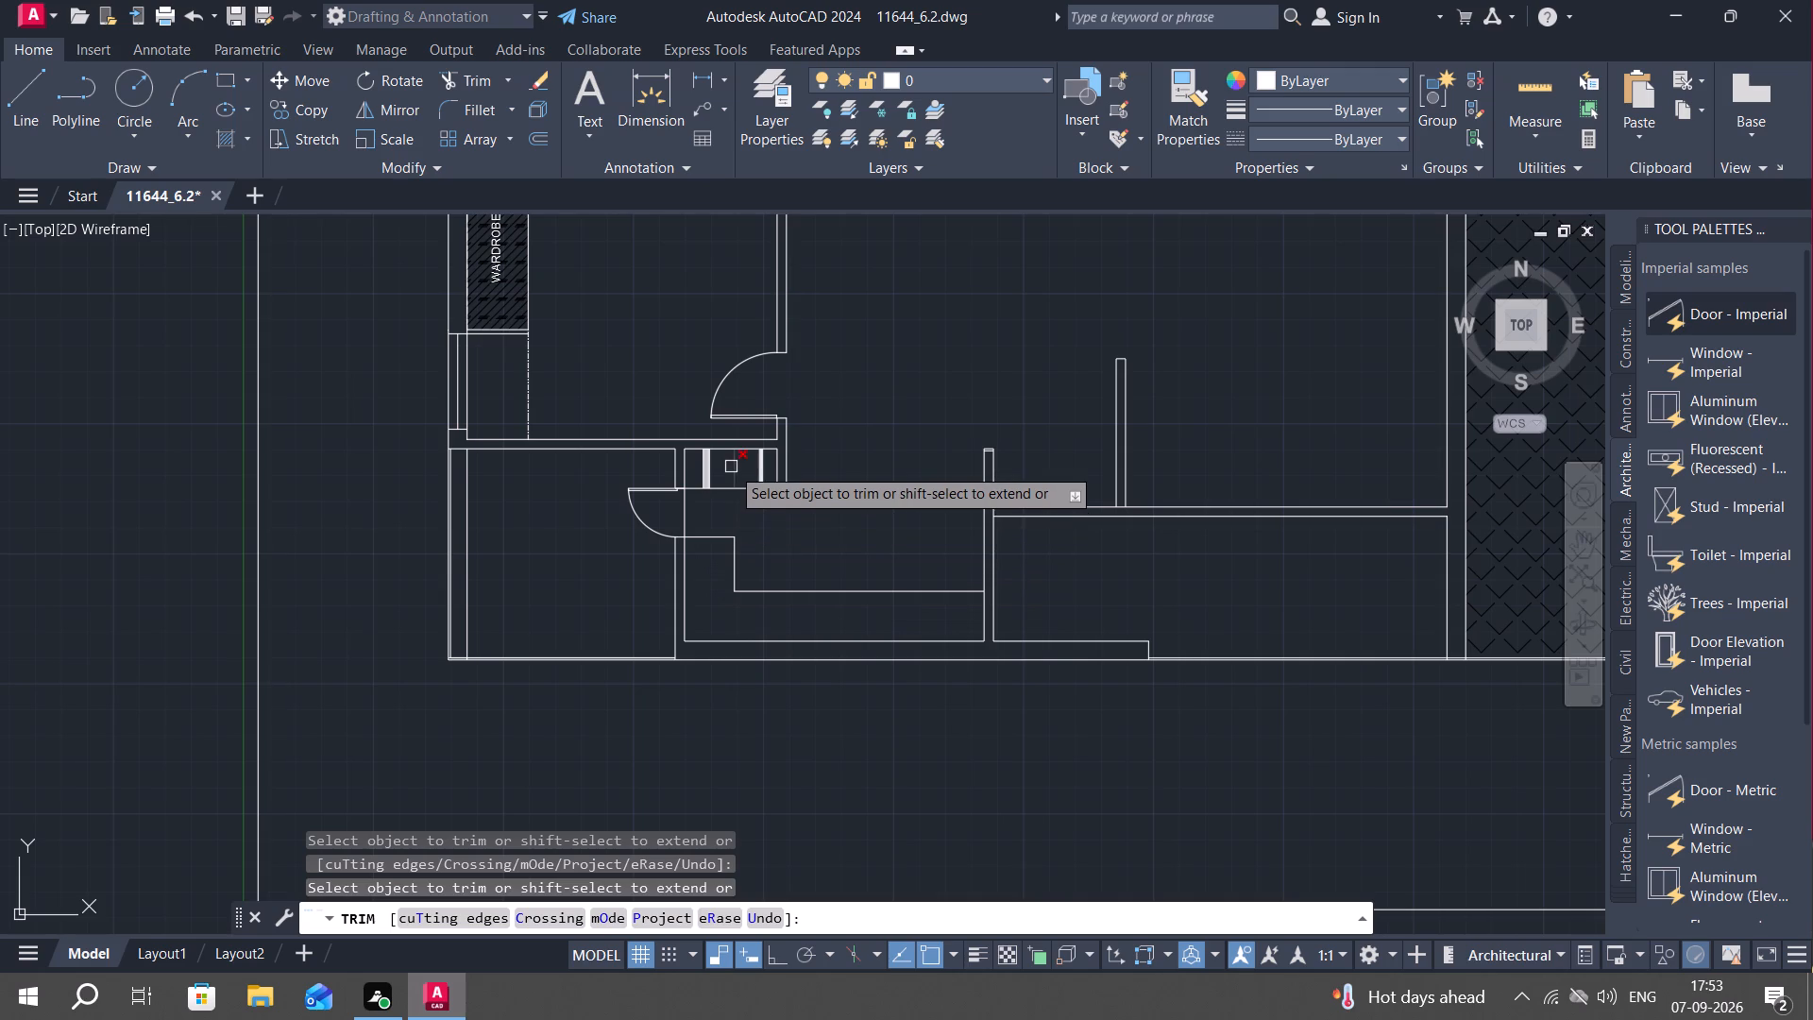
{"action": "left_click", "coordinate": [731, 467]}
{"action": "key", "text": "Escape"}
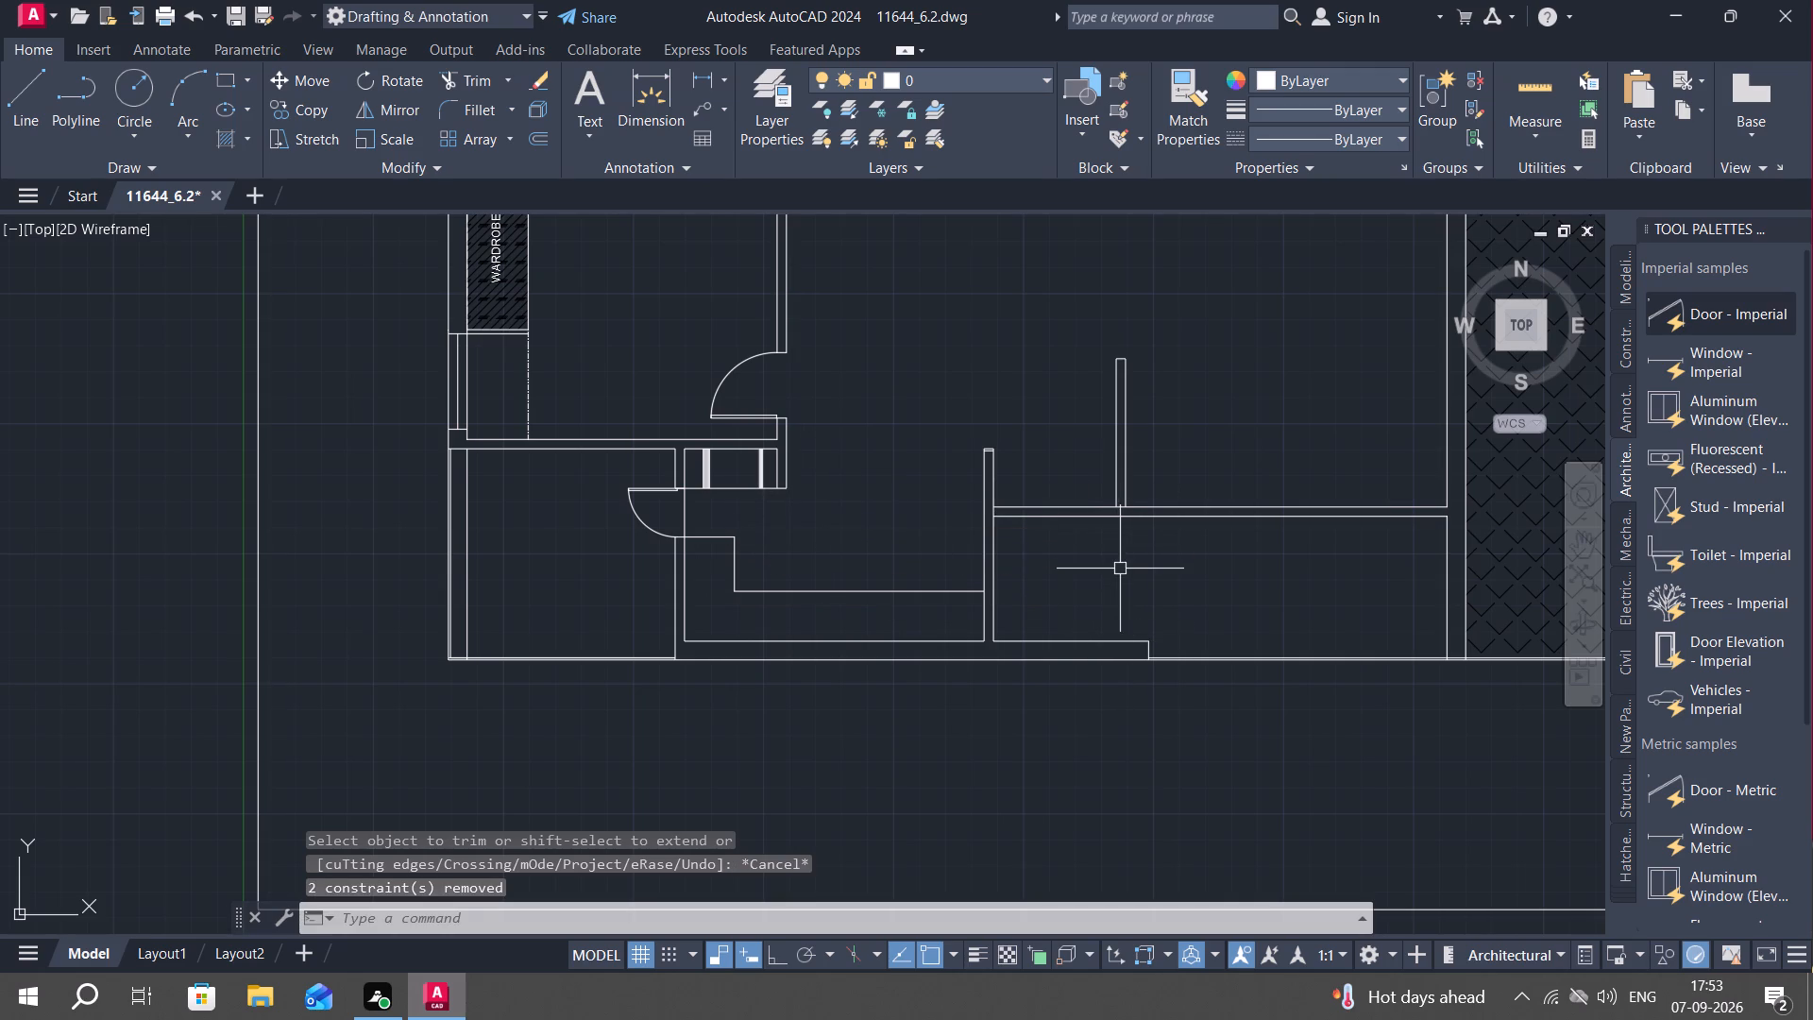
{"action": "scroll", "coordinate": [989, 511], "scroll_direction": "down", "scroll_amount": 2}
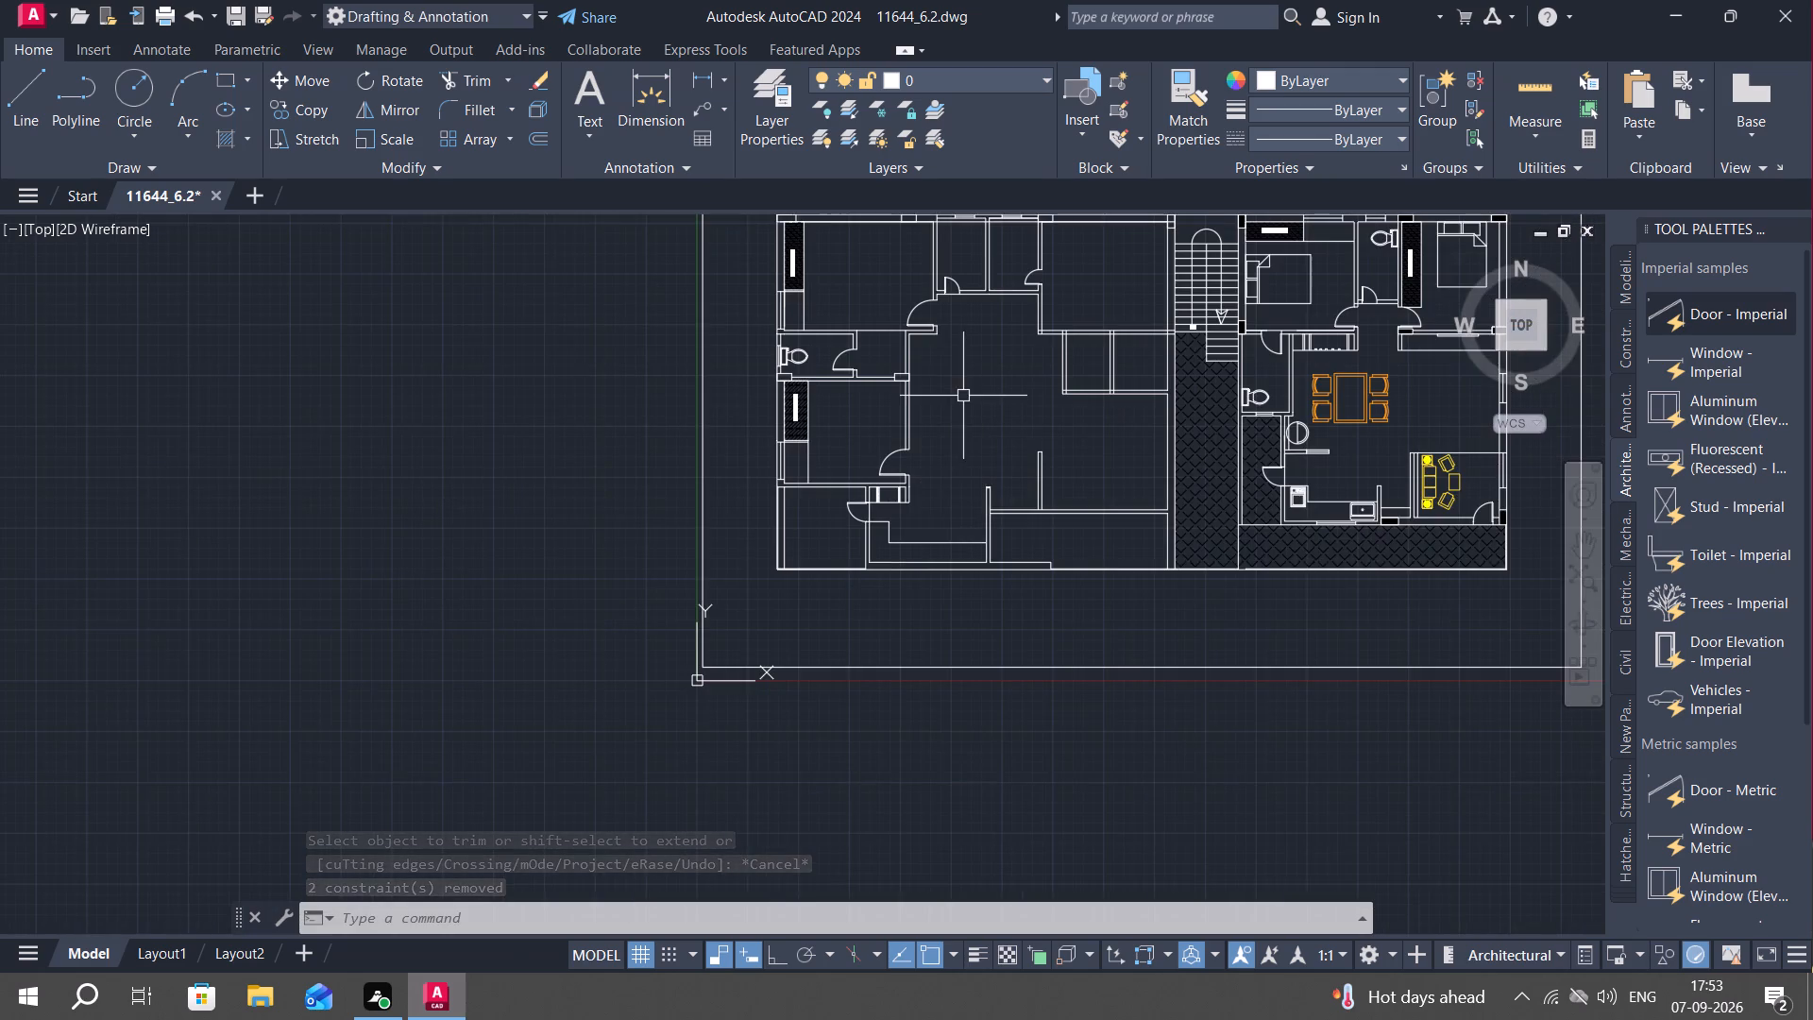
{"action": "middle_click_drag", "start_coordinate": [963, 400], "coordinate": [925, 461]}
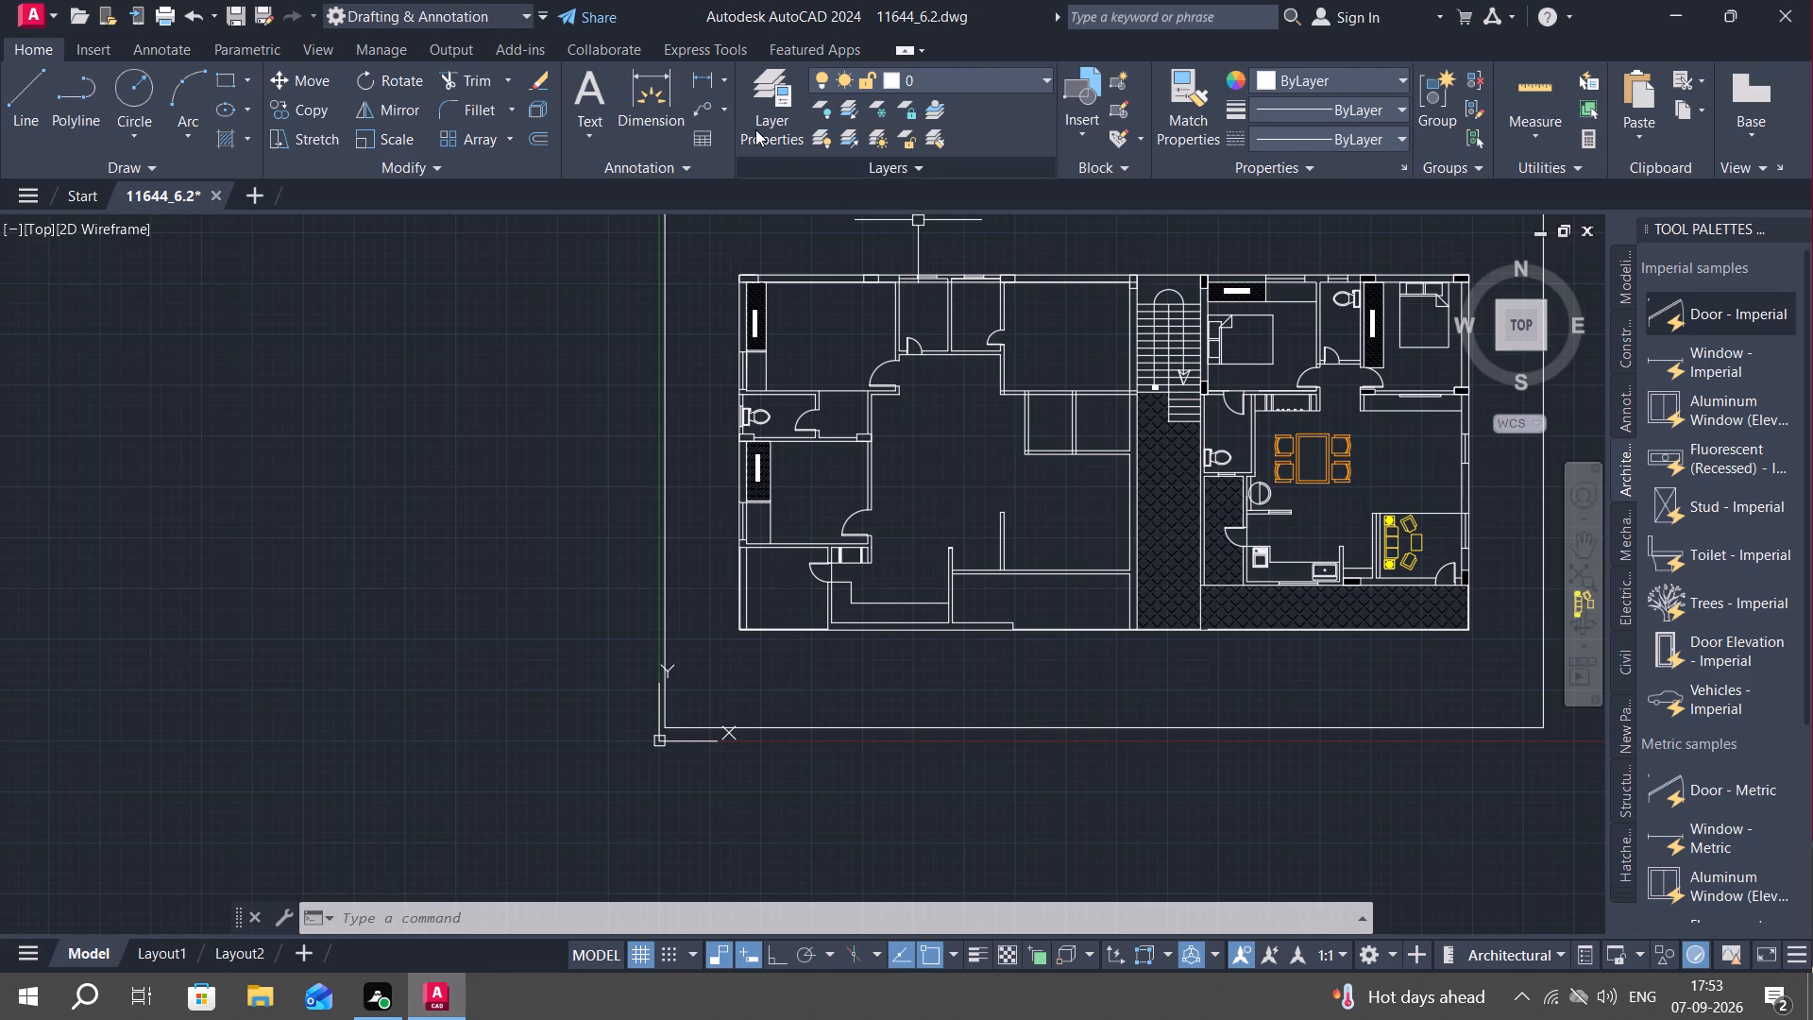
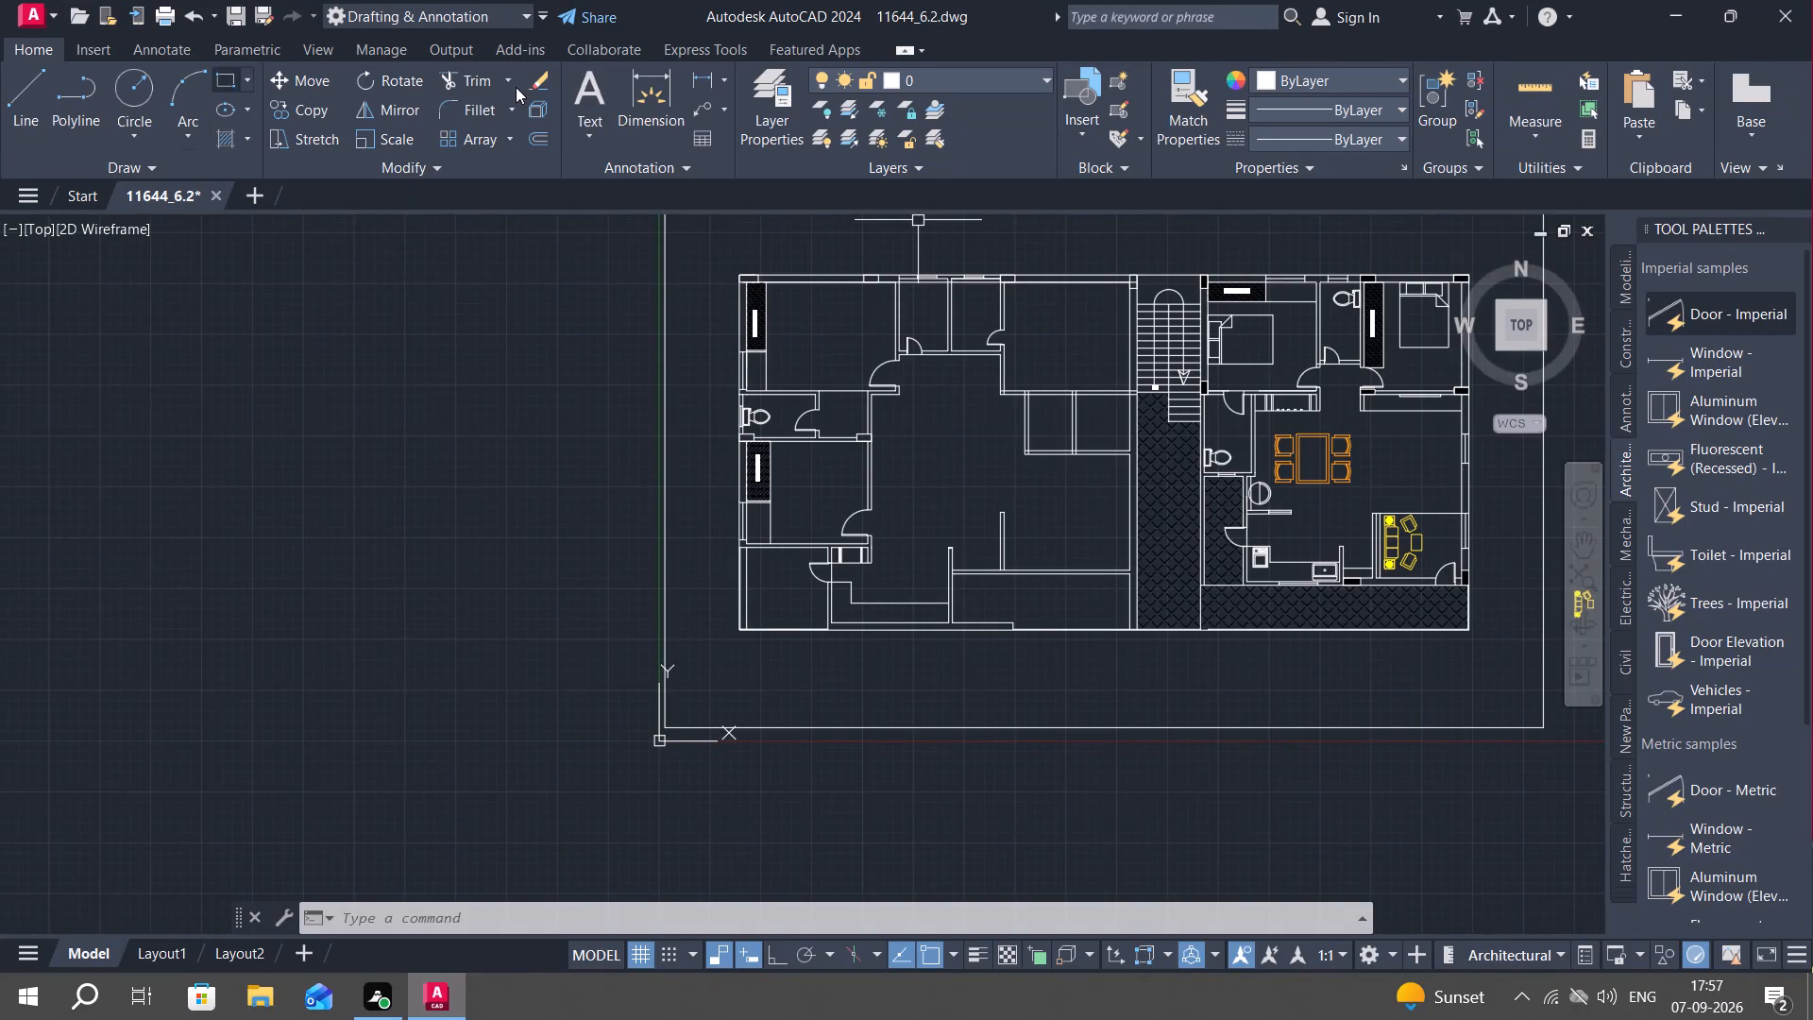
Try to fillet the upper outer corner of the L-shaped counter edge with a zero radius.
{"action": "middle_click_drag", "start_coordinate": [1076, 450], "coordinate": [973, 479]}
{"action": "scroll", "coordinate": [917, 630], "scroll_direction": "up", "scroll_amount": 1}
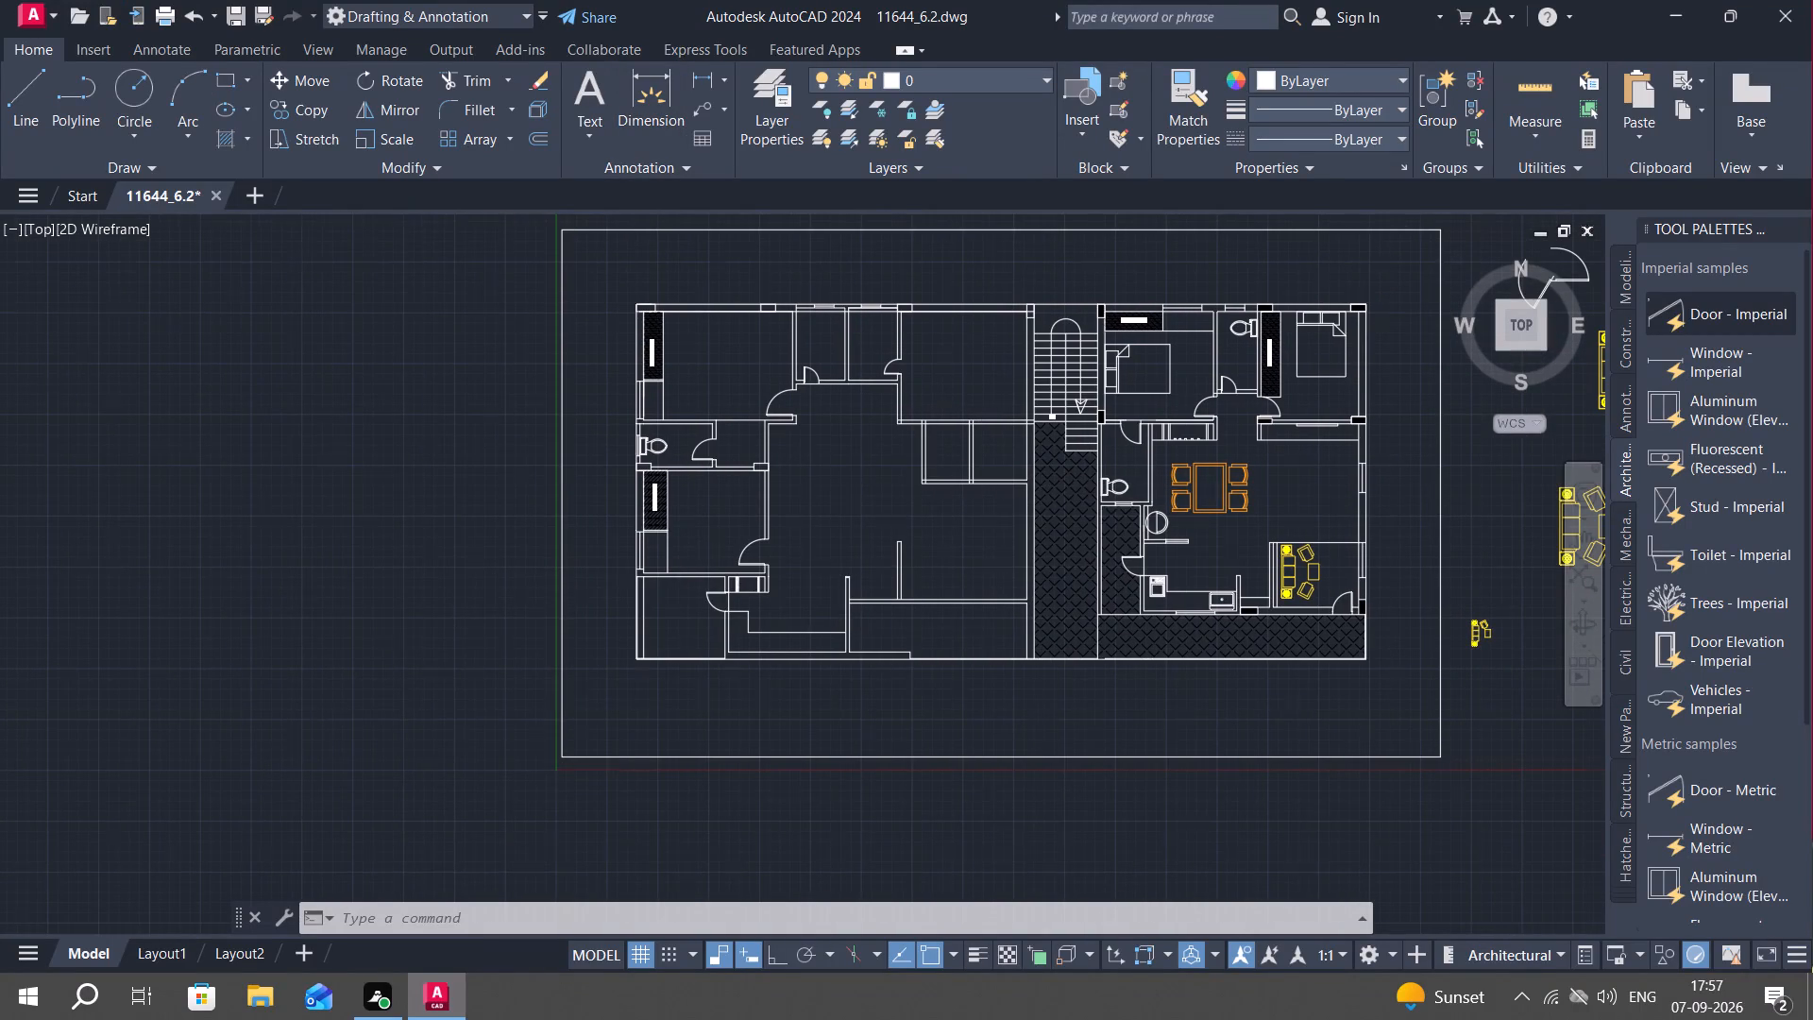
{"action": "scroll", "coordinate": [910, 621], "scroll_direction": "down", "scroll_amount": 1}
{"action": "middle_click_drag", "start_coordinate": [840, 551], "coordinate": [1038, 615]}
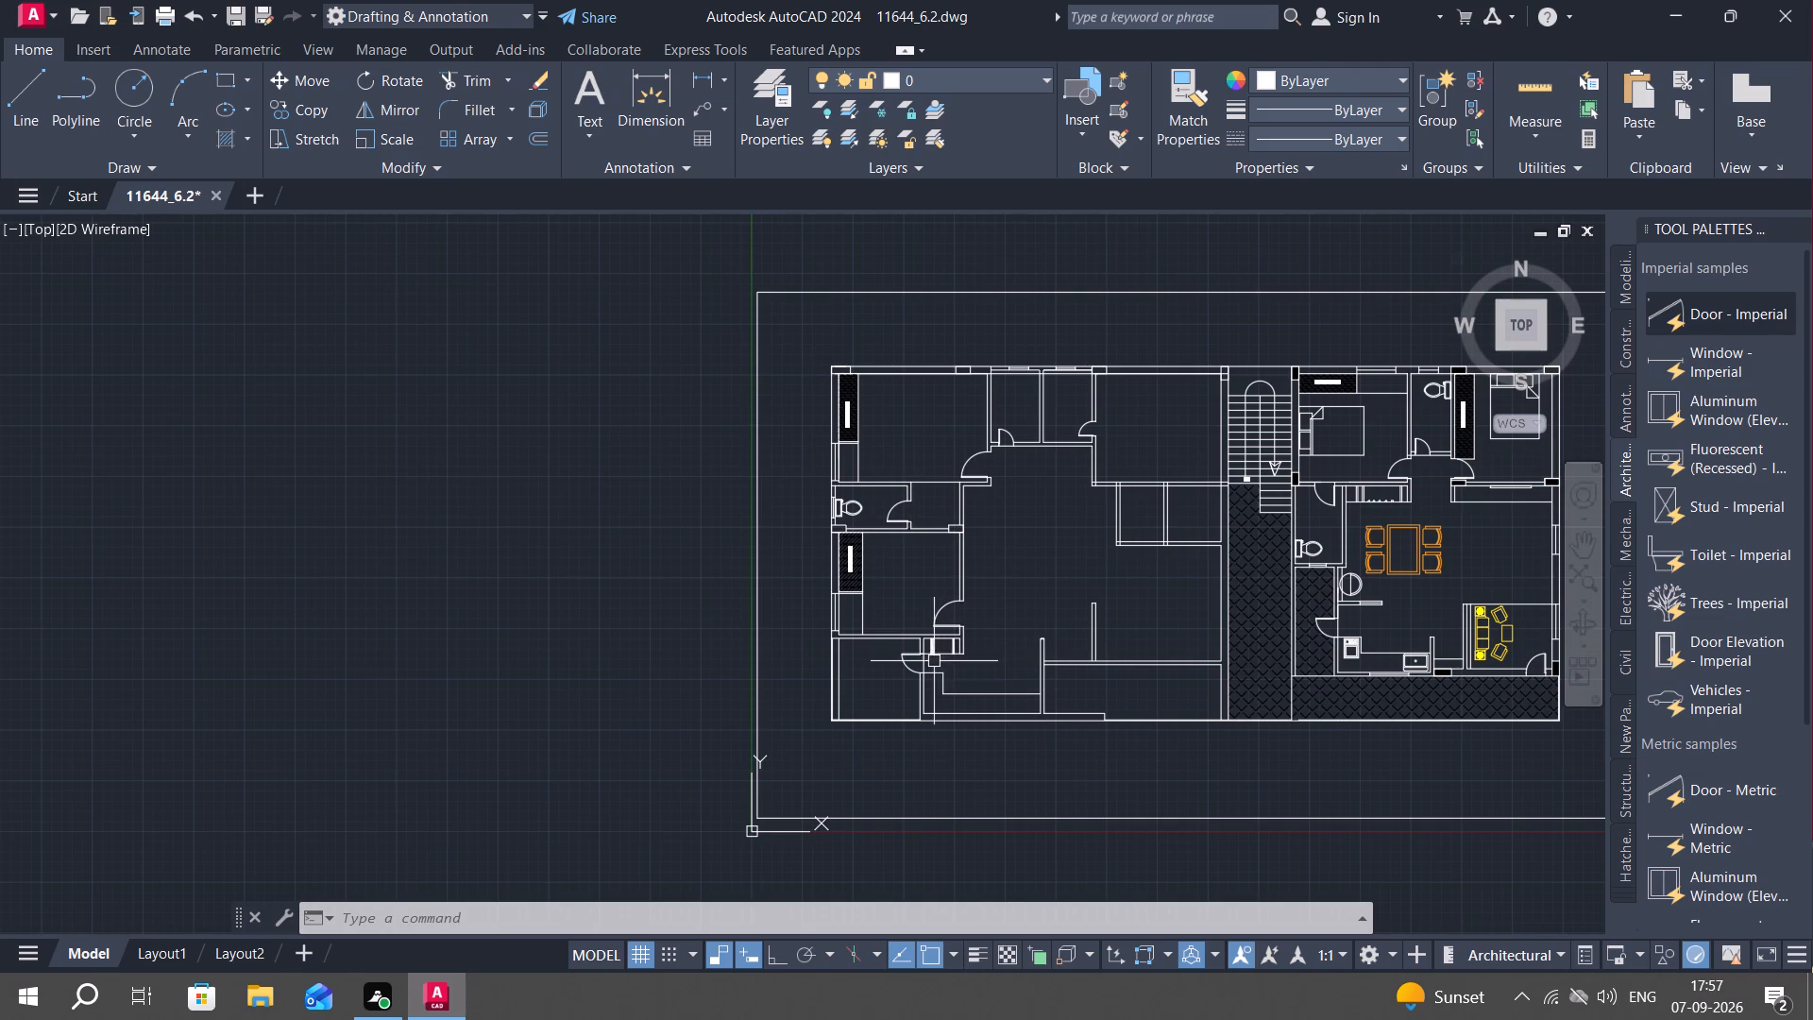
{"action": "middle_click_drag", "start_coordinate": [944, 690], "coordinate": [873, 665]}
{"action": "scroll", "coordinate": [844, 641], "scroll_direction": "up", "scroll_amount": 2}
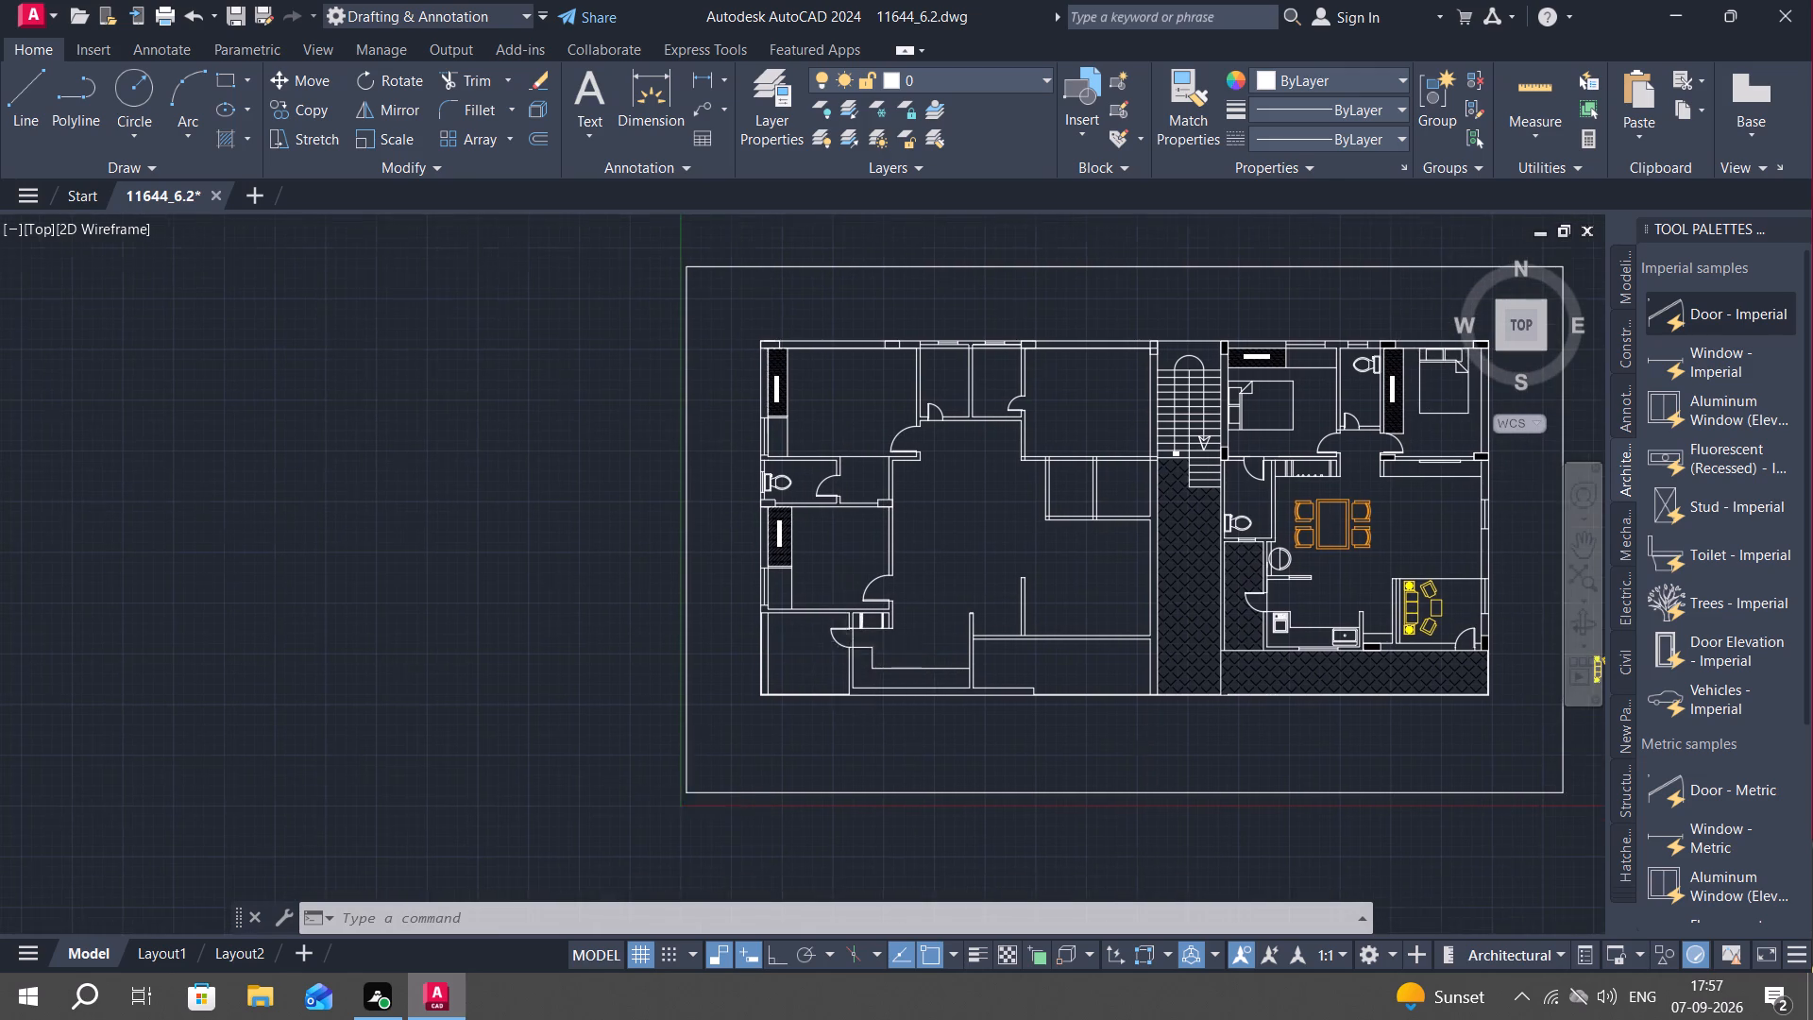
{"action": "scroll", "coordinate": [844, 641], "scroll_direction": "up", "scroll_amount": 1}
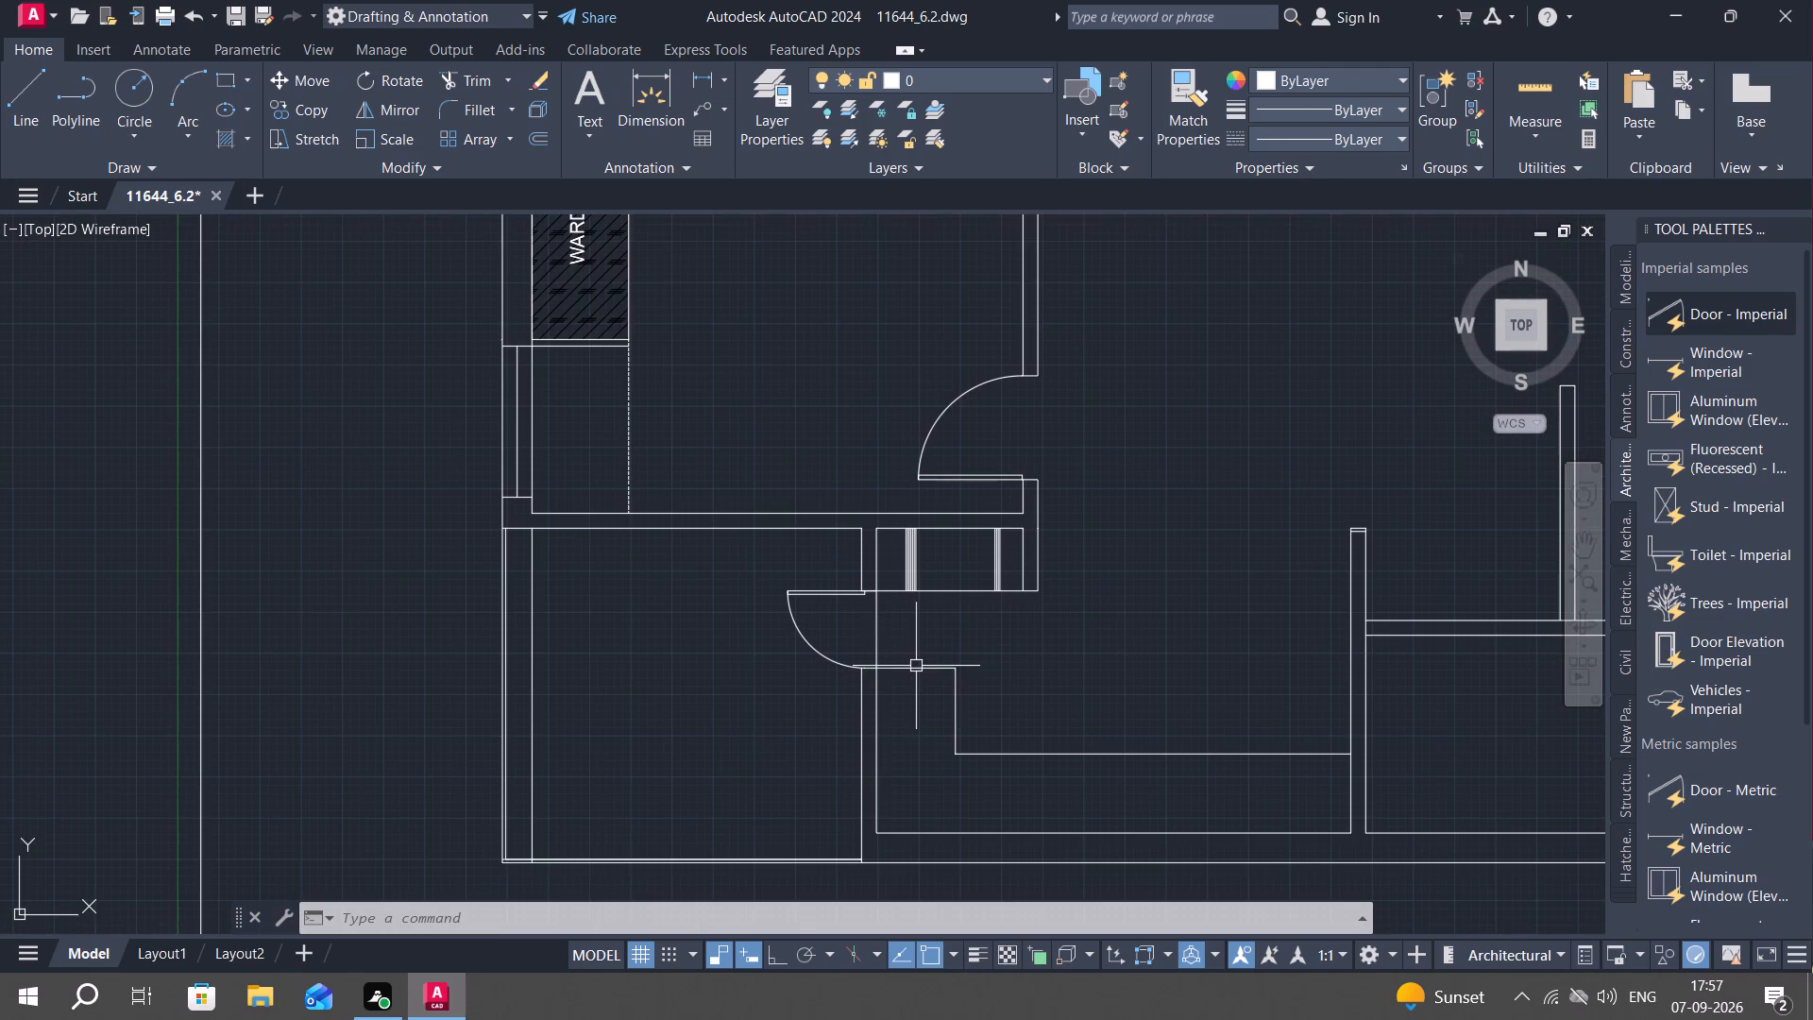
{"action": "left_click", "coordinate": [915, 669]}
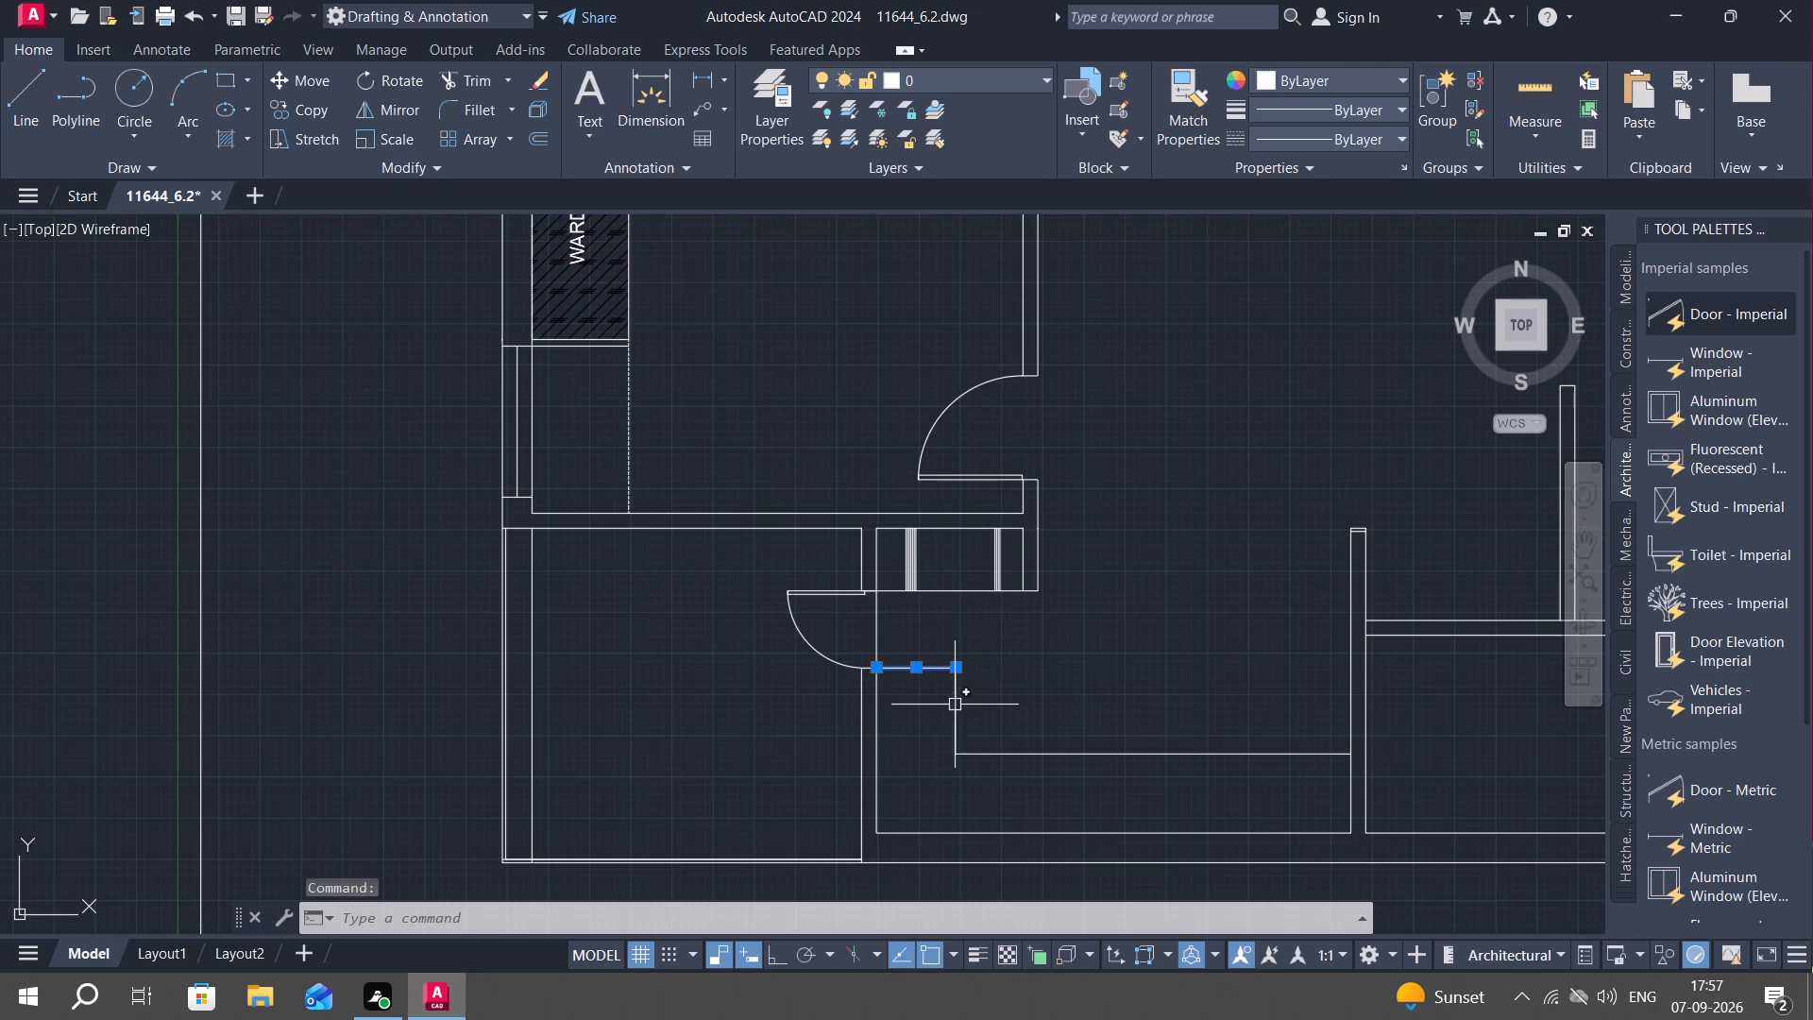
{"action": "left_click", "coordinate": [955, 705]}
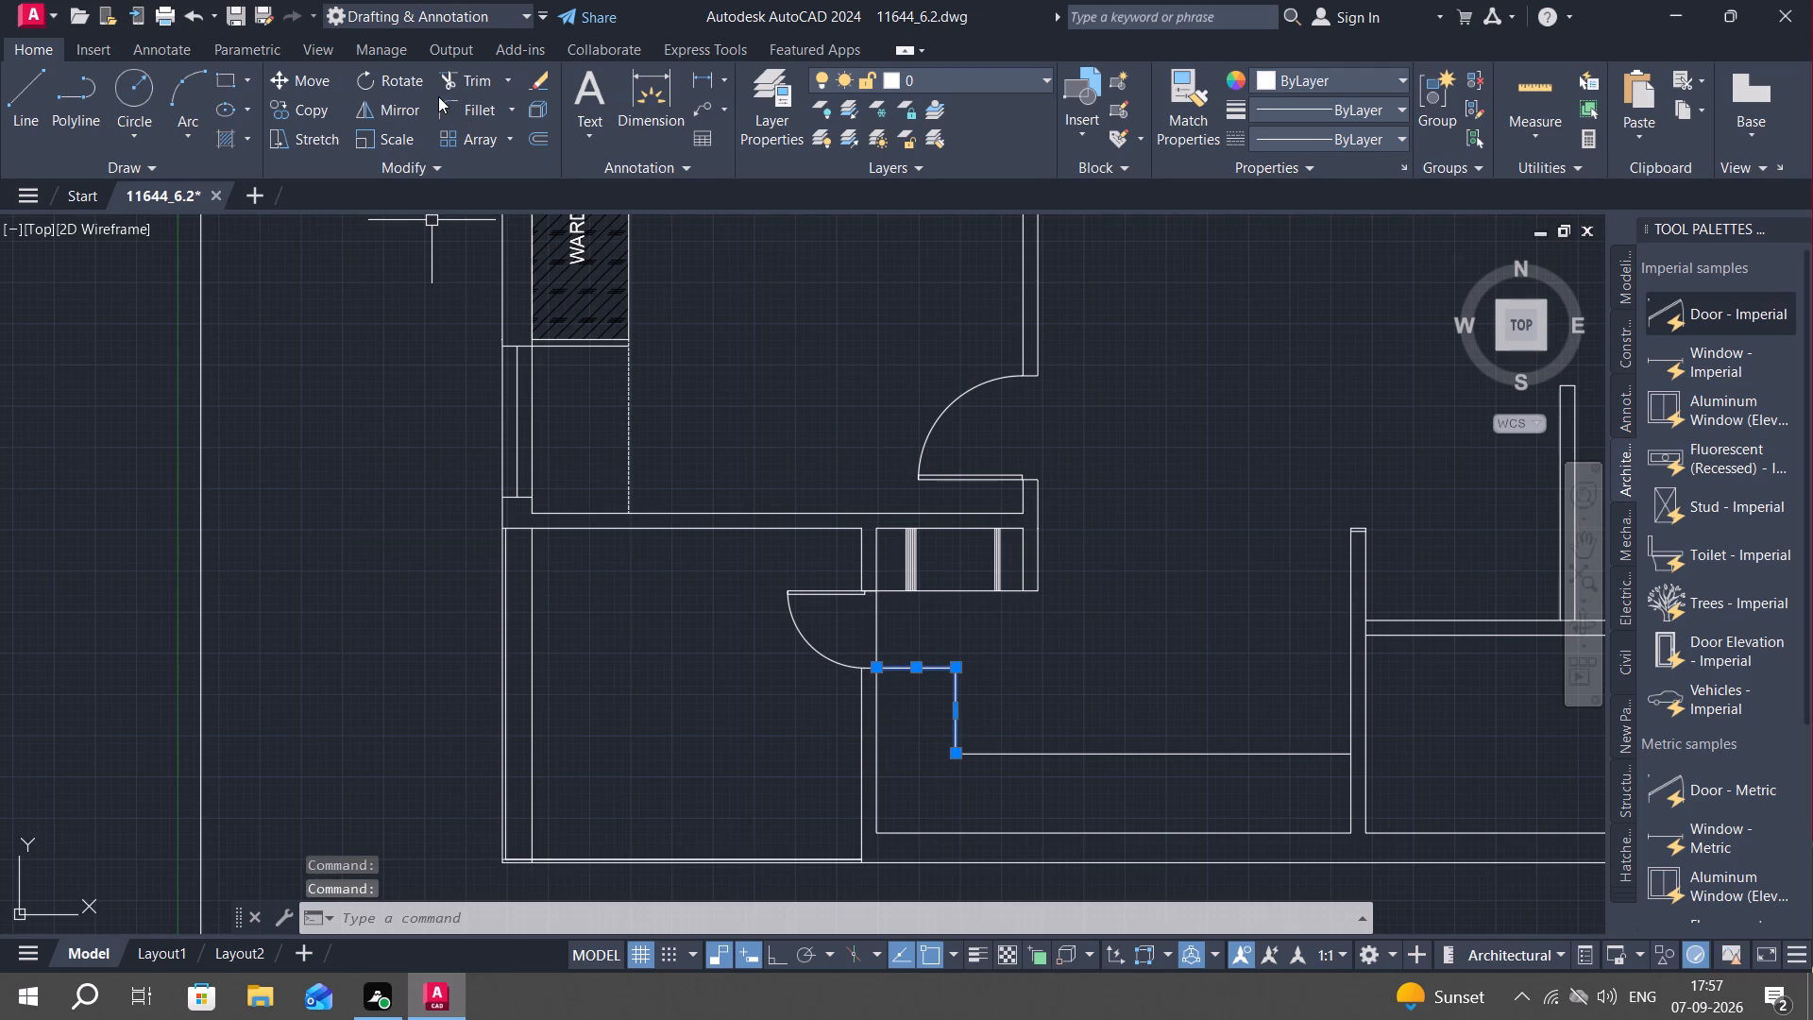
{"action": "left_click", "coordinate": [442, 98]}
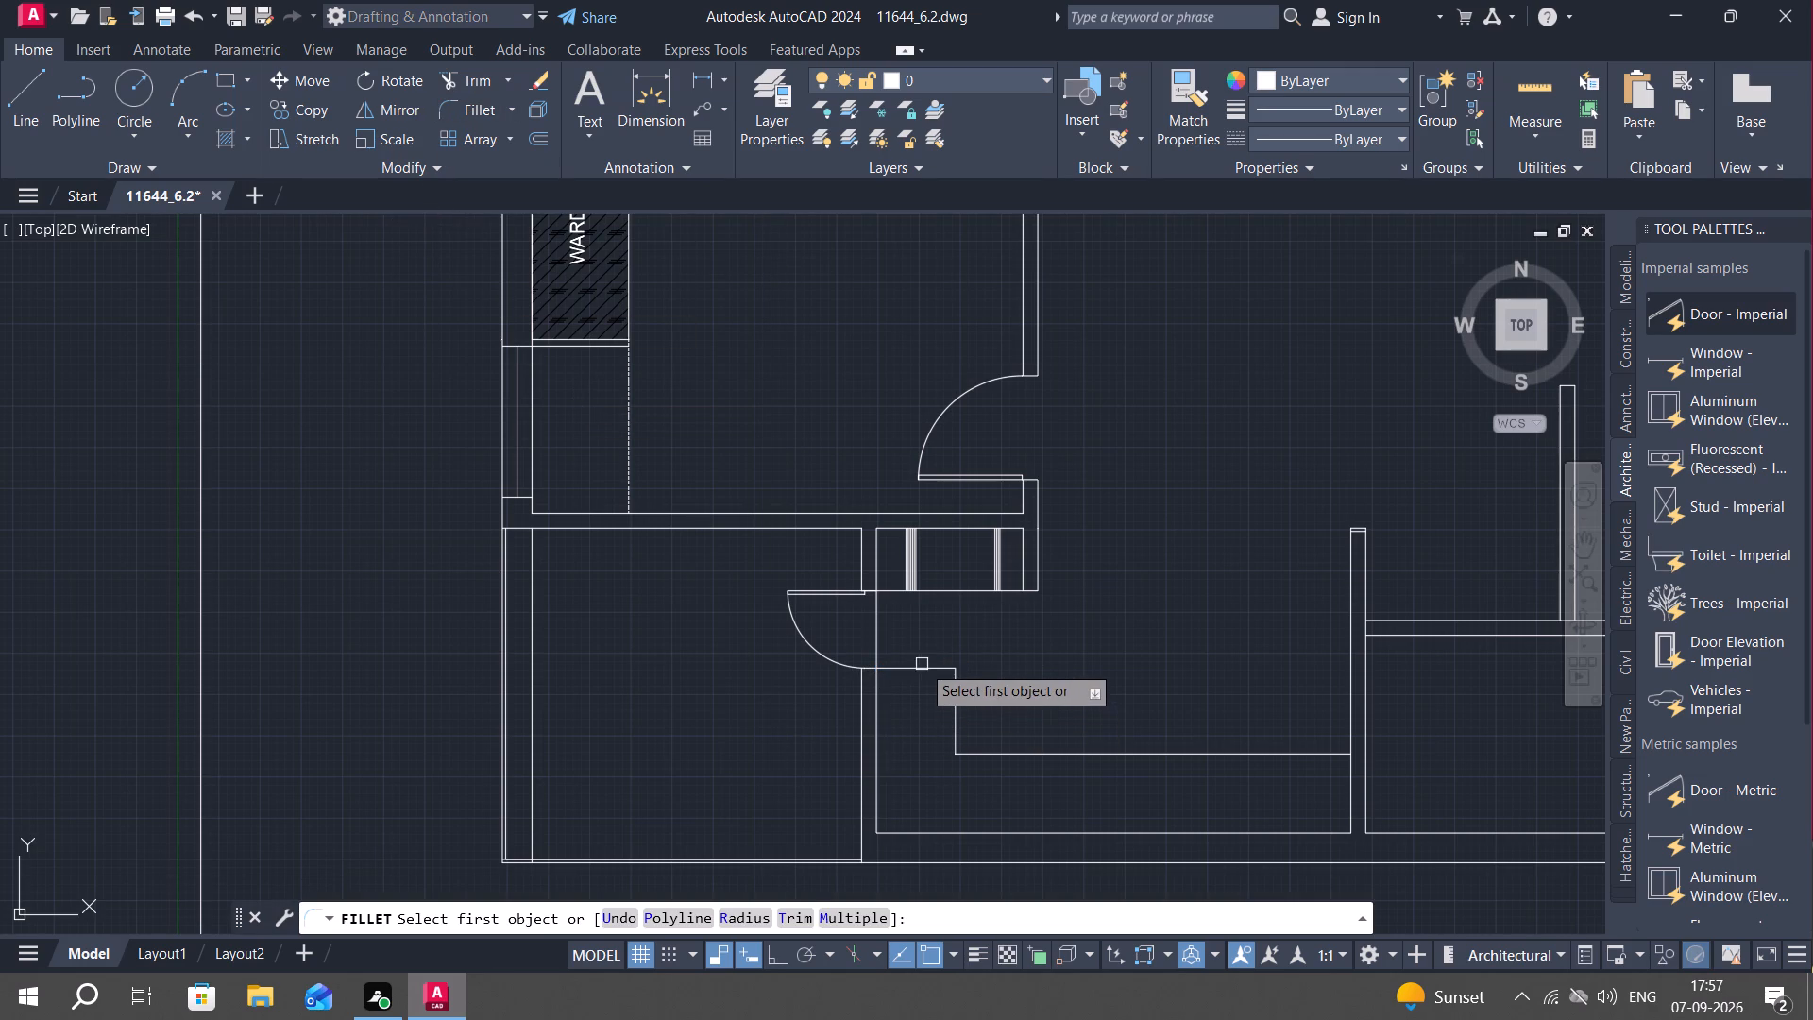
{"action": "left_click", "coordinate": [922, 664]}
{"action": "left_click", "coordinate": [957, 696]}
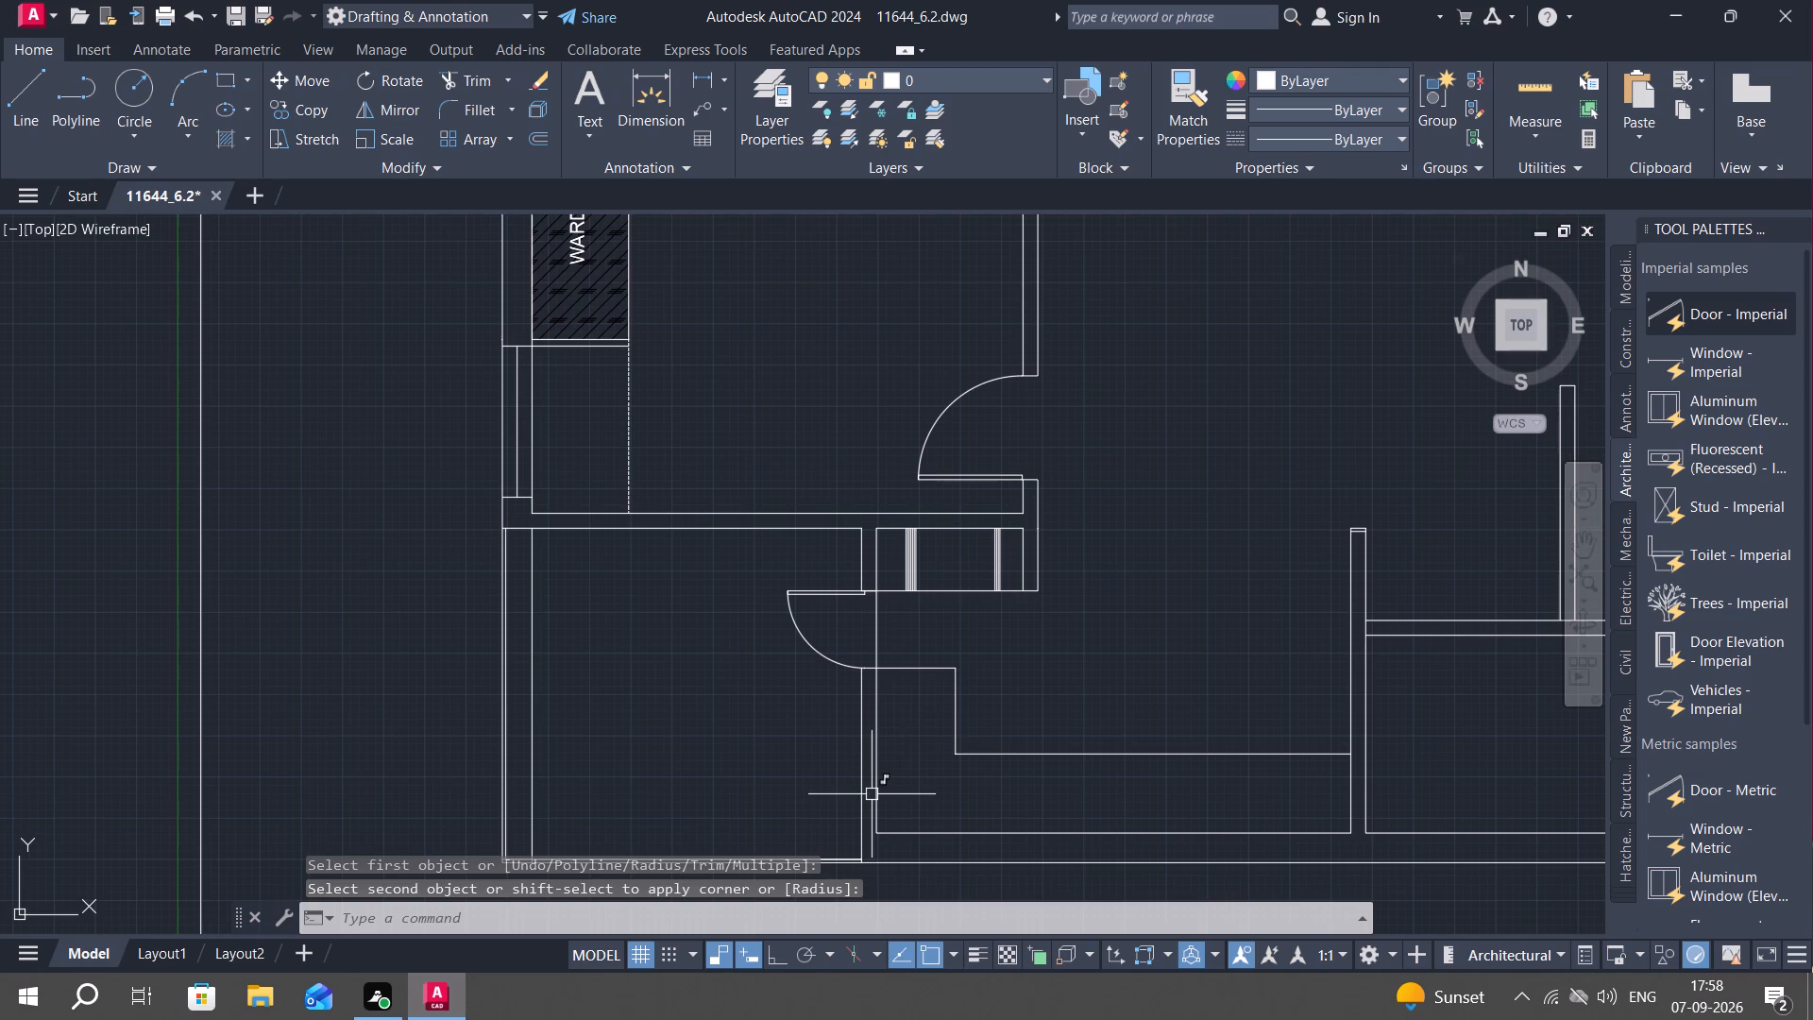
Fillet both corners of the L-shaped counter edge beside the left unit's southwest door with a 4" radius.
{"action": "key", "text": "space"}
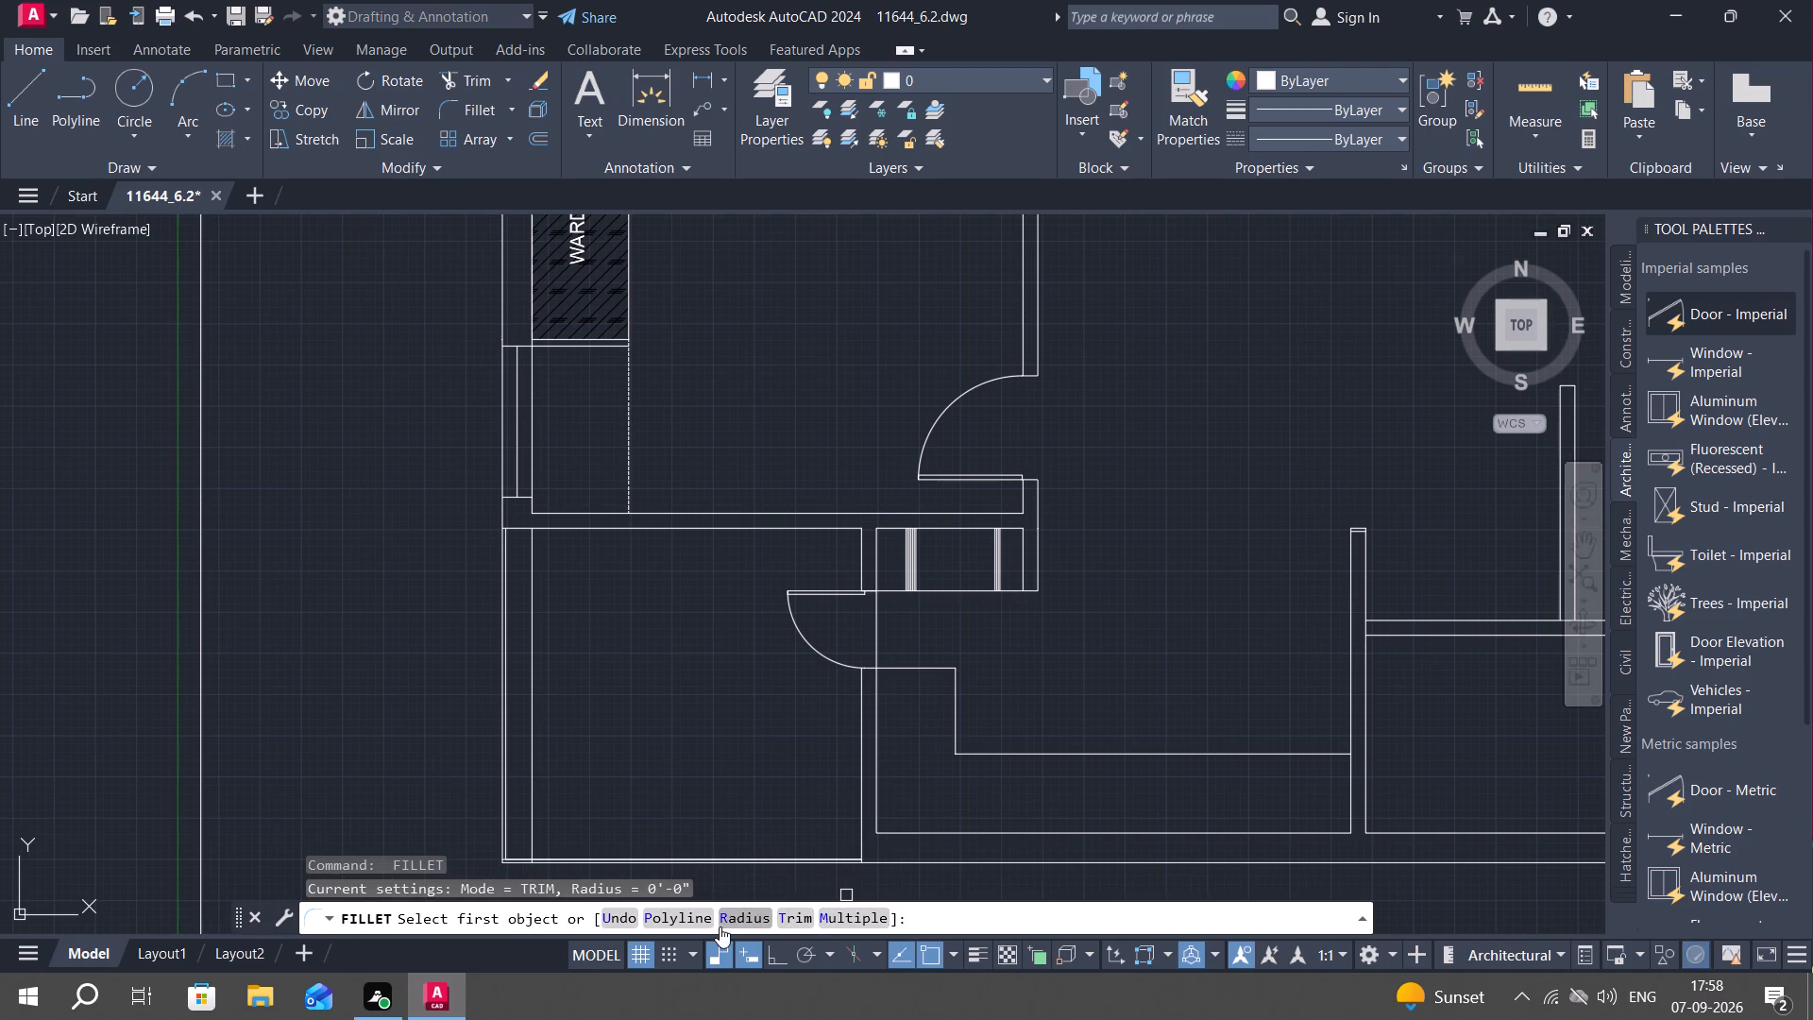
{"action": "left_click", "coordinate": [722, 918]}
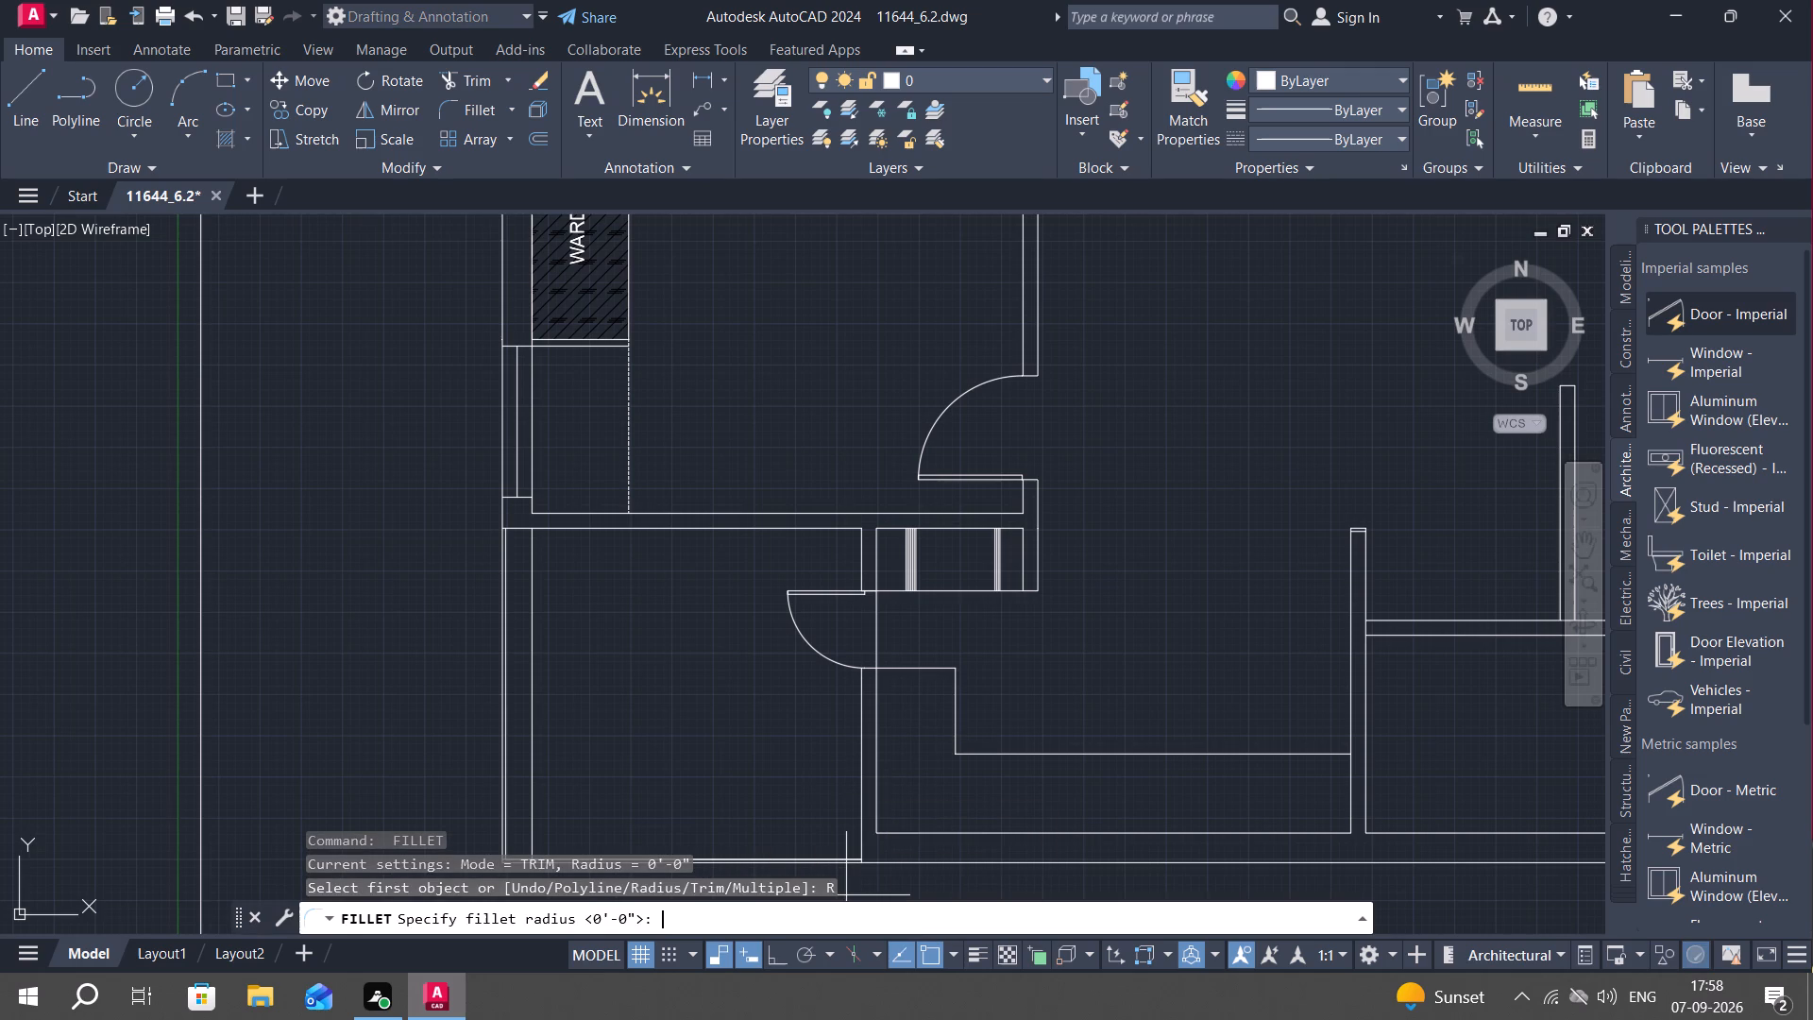
{"action": "key", "text": "4"}
{"action": "key", "text": "space"}
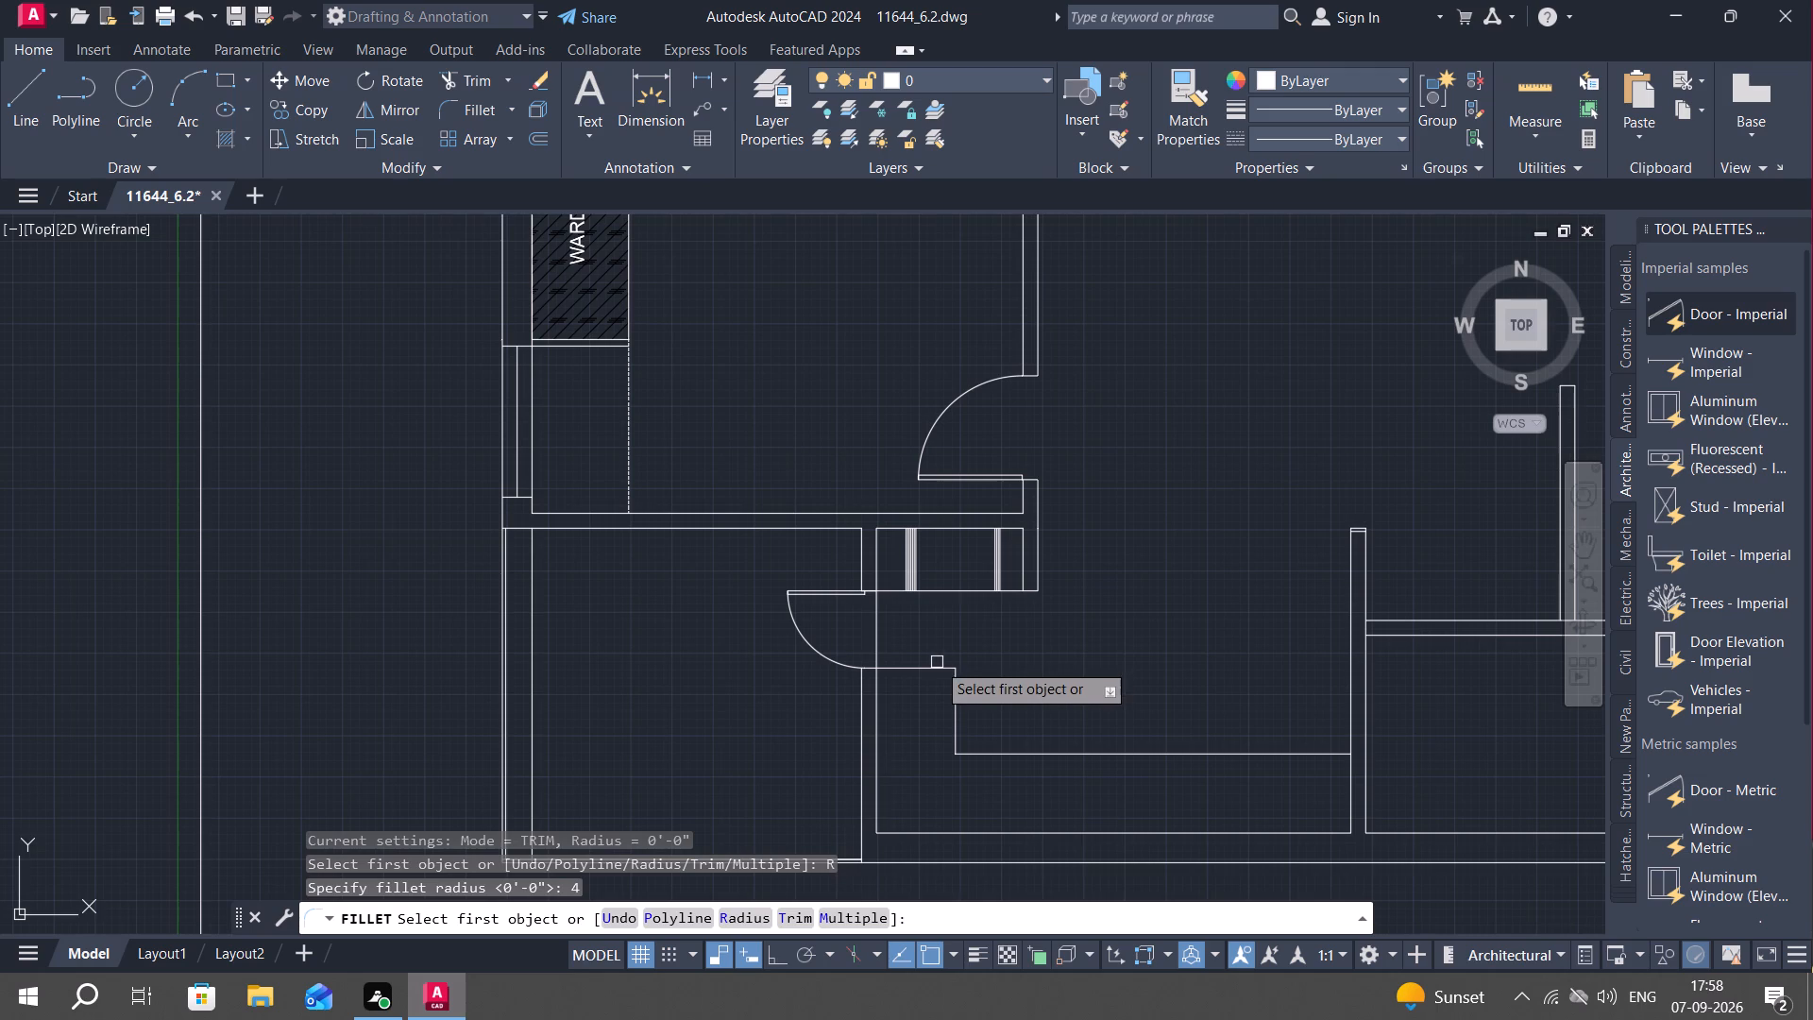
{"action": "left_click", "coordinate": [931, 669]}
{"action": "left_click", "coordinate": [956, 691]}
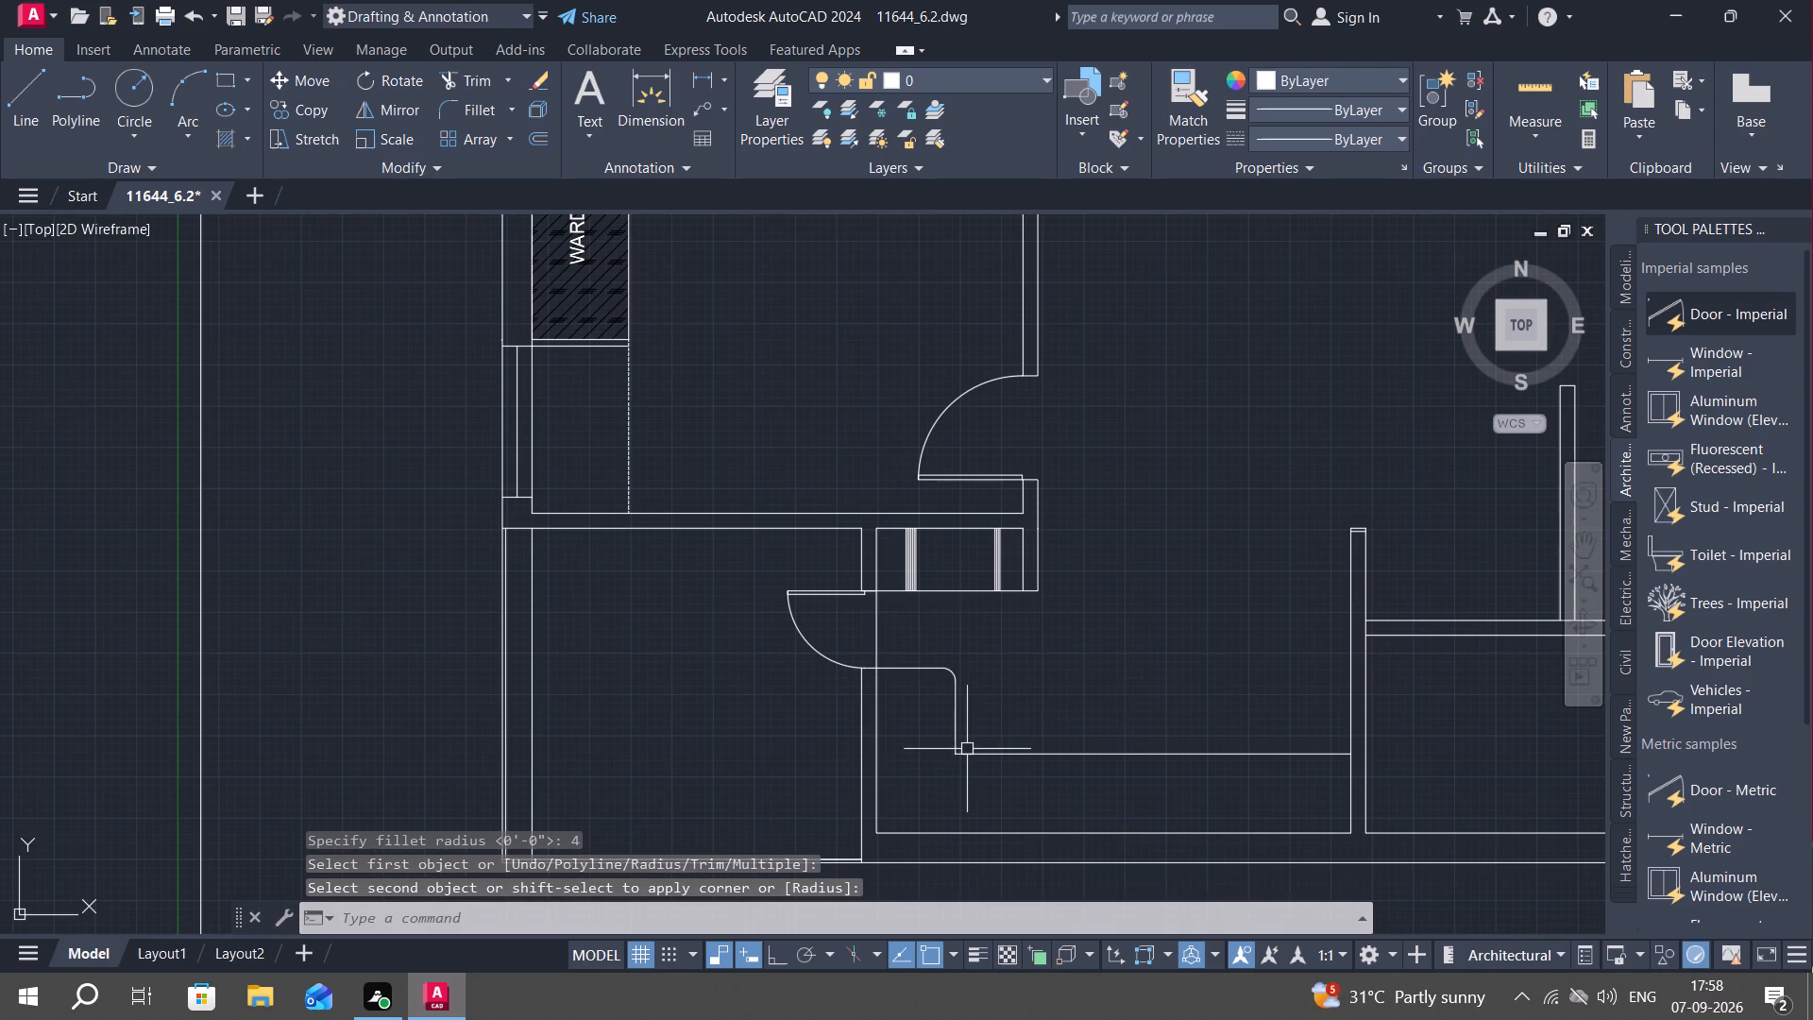
{"action": "key", "text": "space"}
{"action": "left_click", "coordinate": [956, 723]}
{"action": "left_click", "coordinate": [971, 751]}
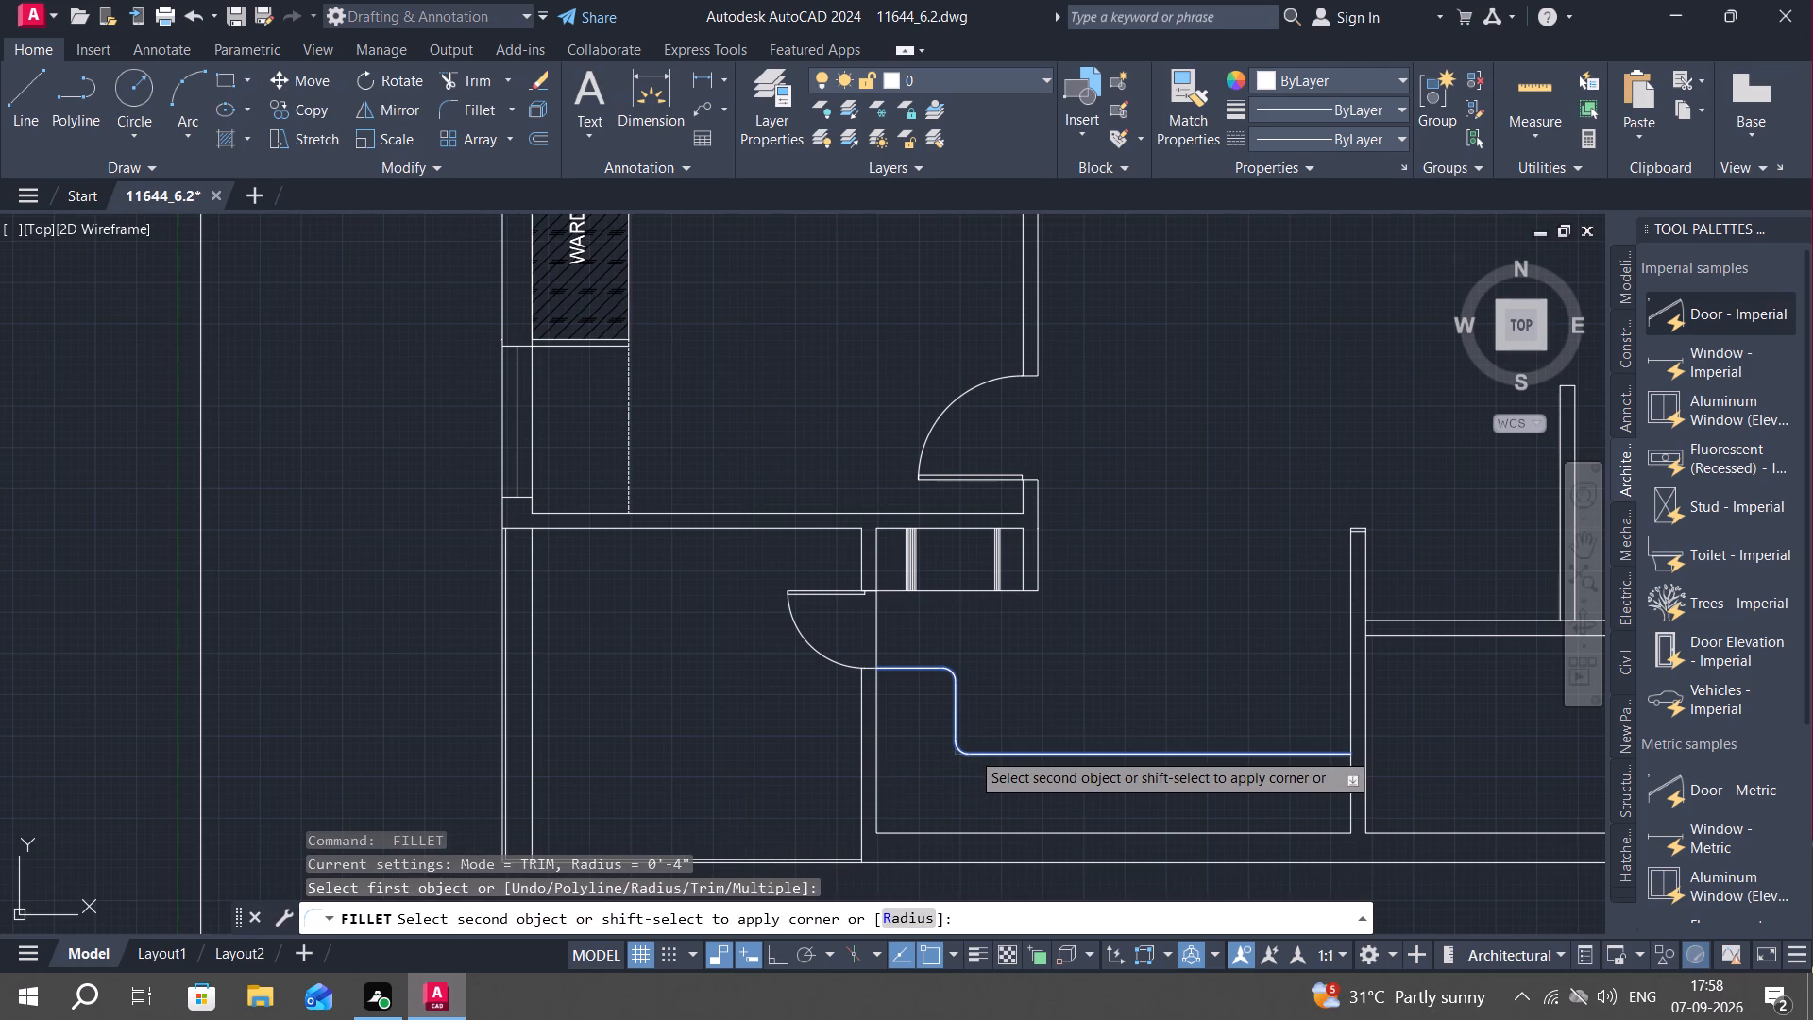
{"action": "key", "text": "Escape"}
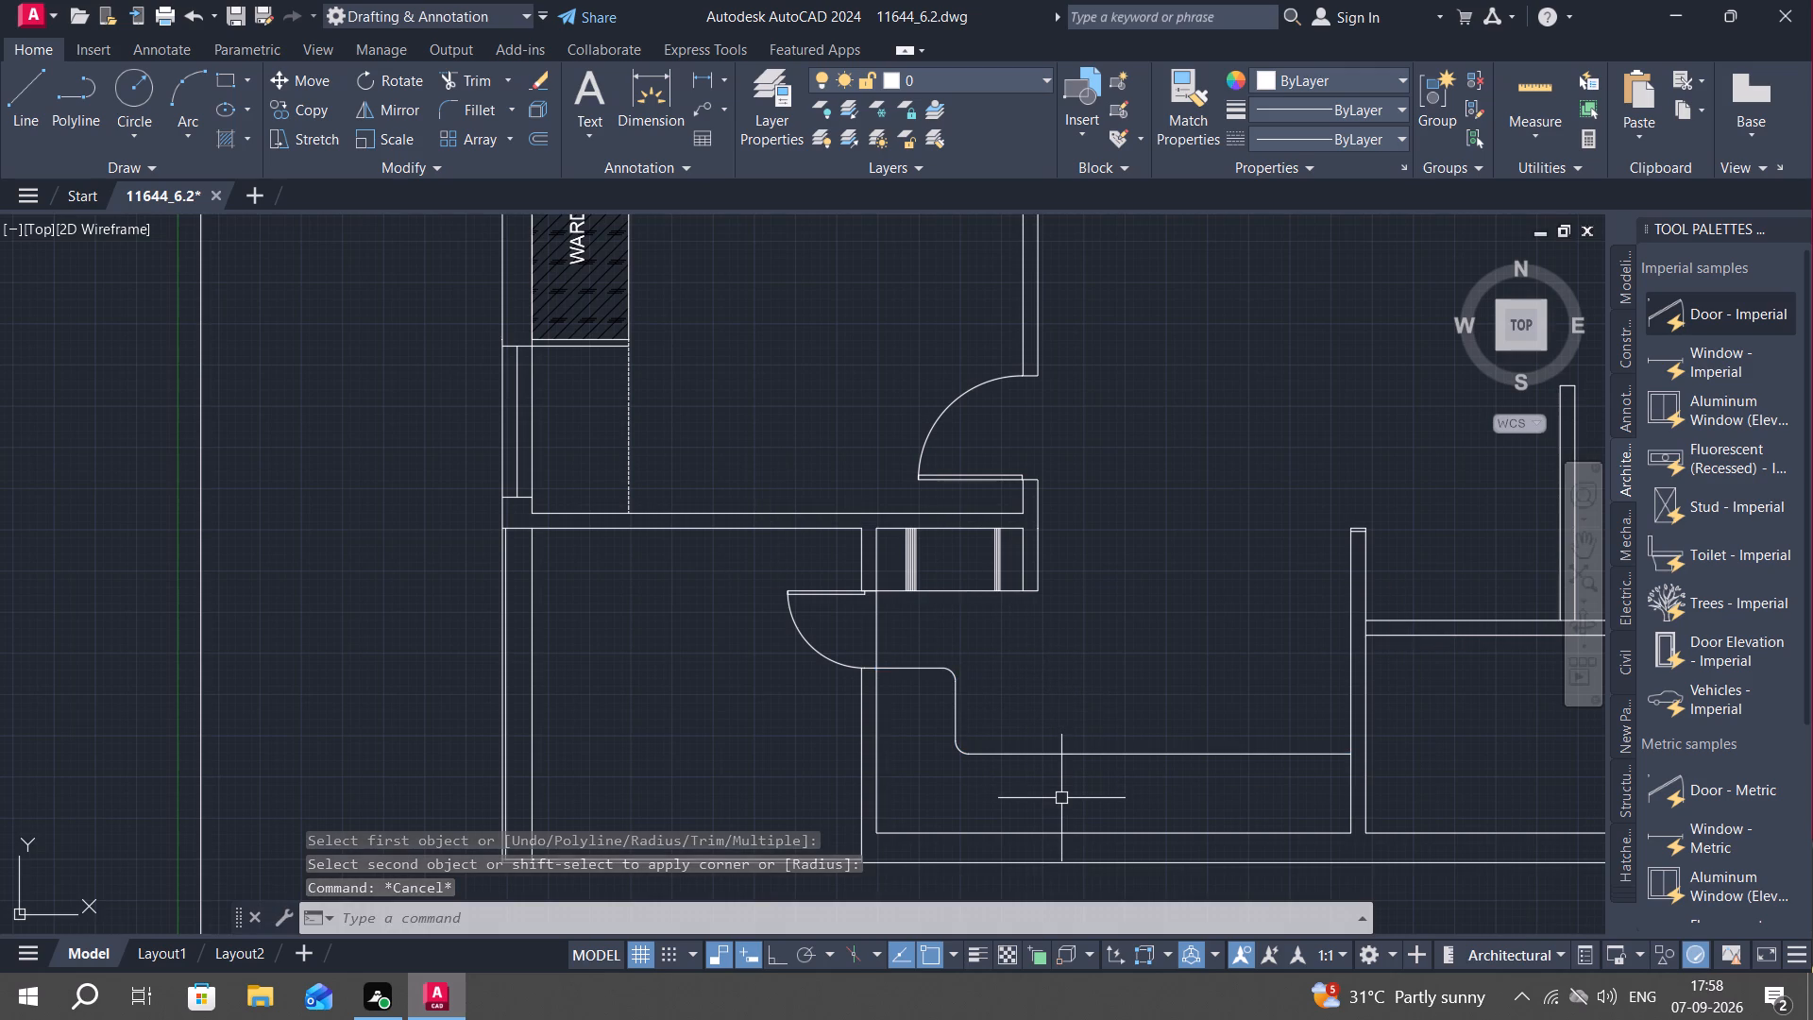
{"action": "middle_click_drag", "start_coordinate": [1075, 794], "coordinate": [997, 769]}
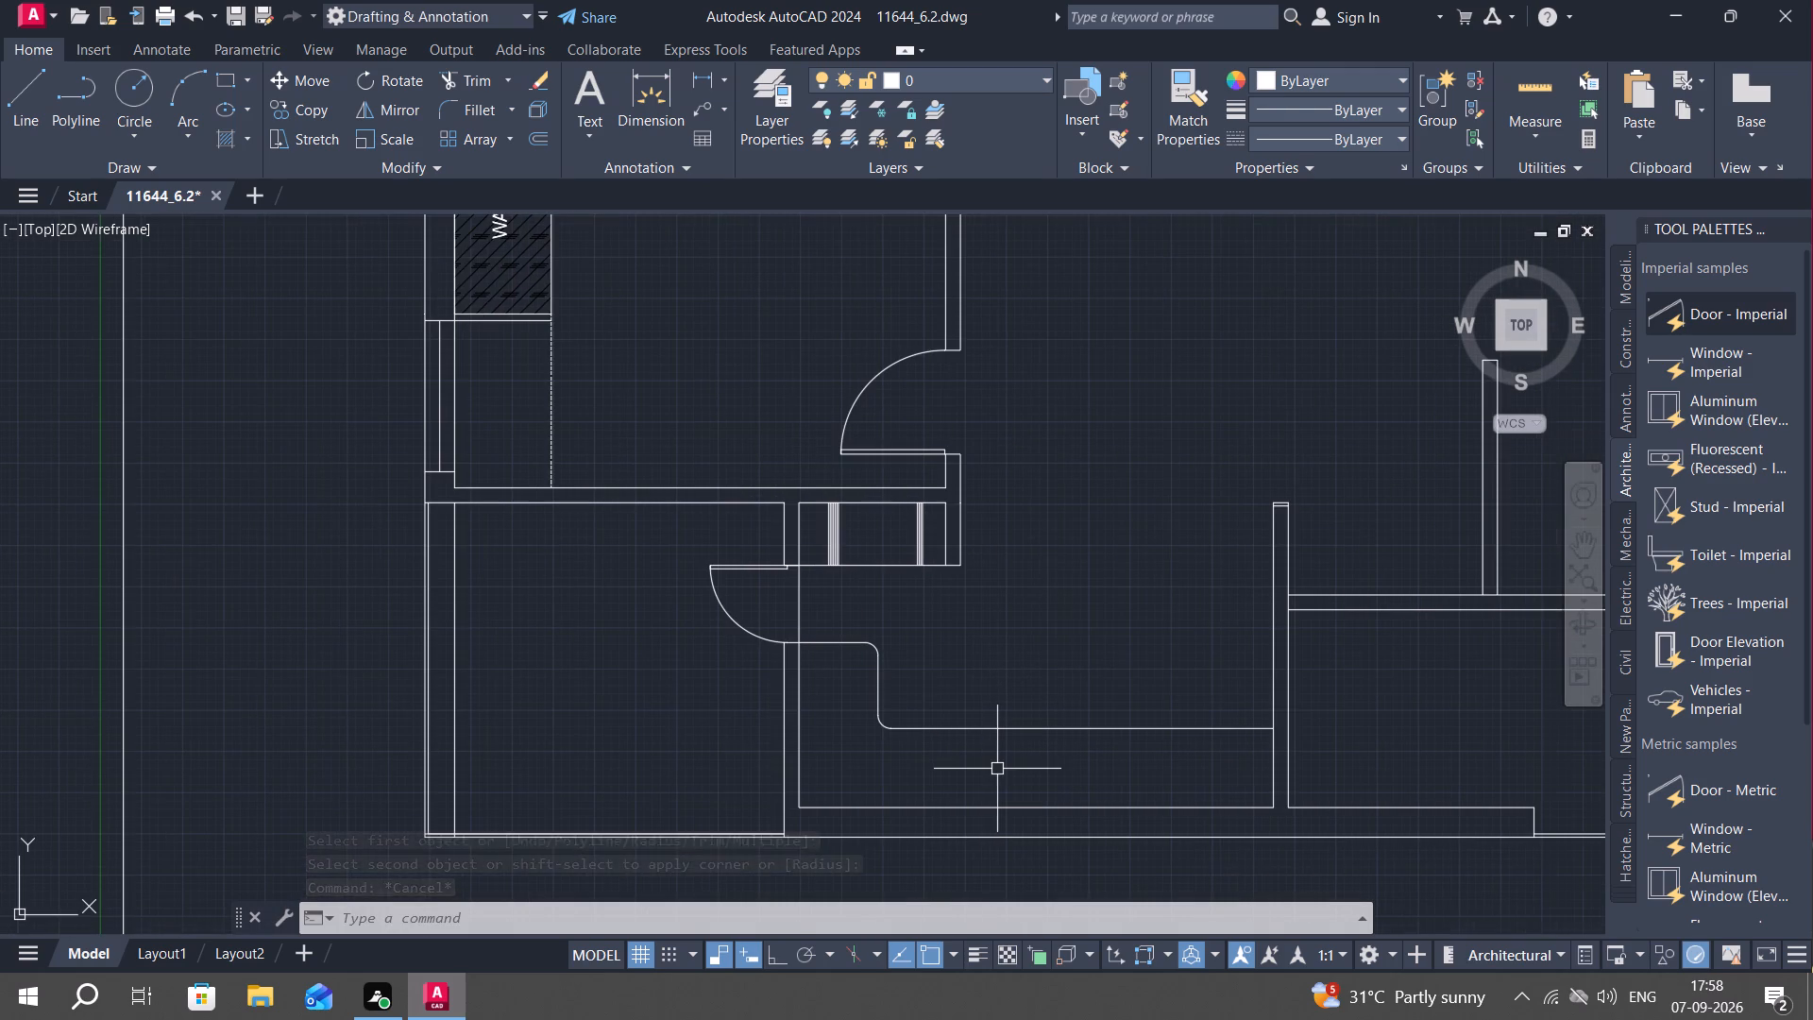
{"action": "key", "text": "Escape"}
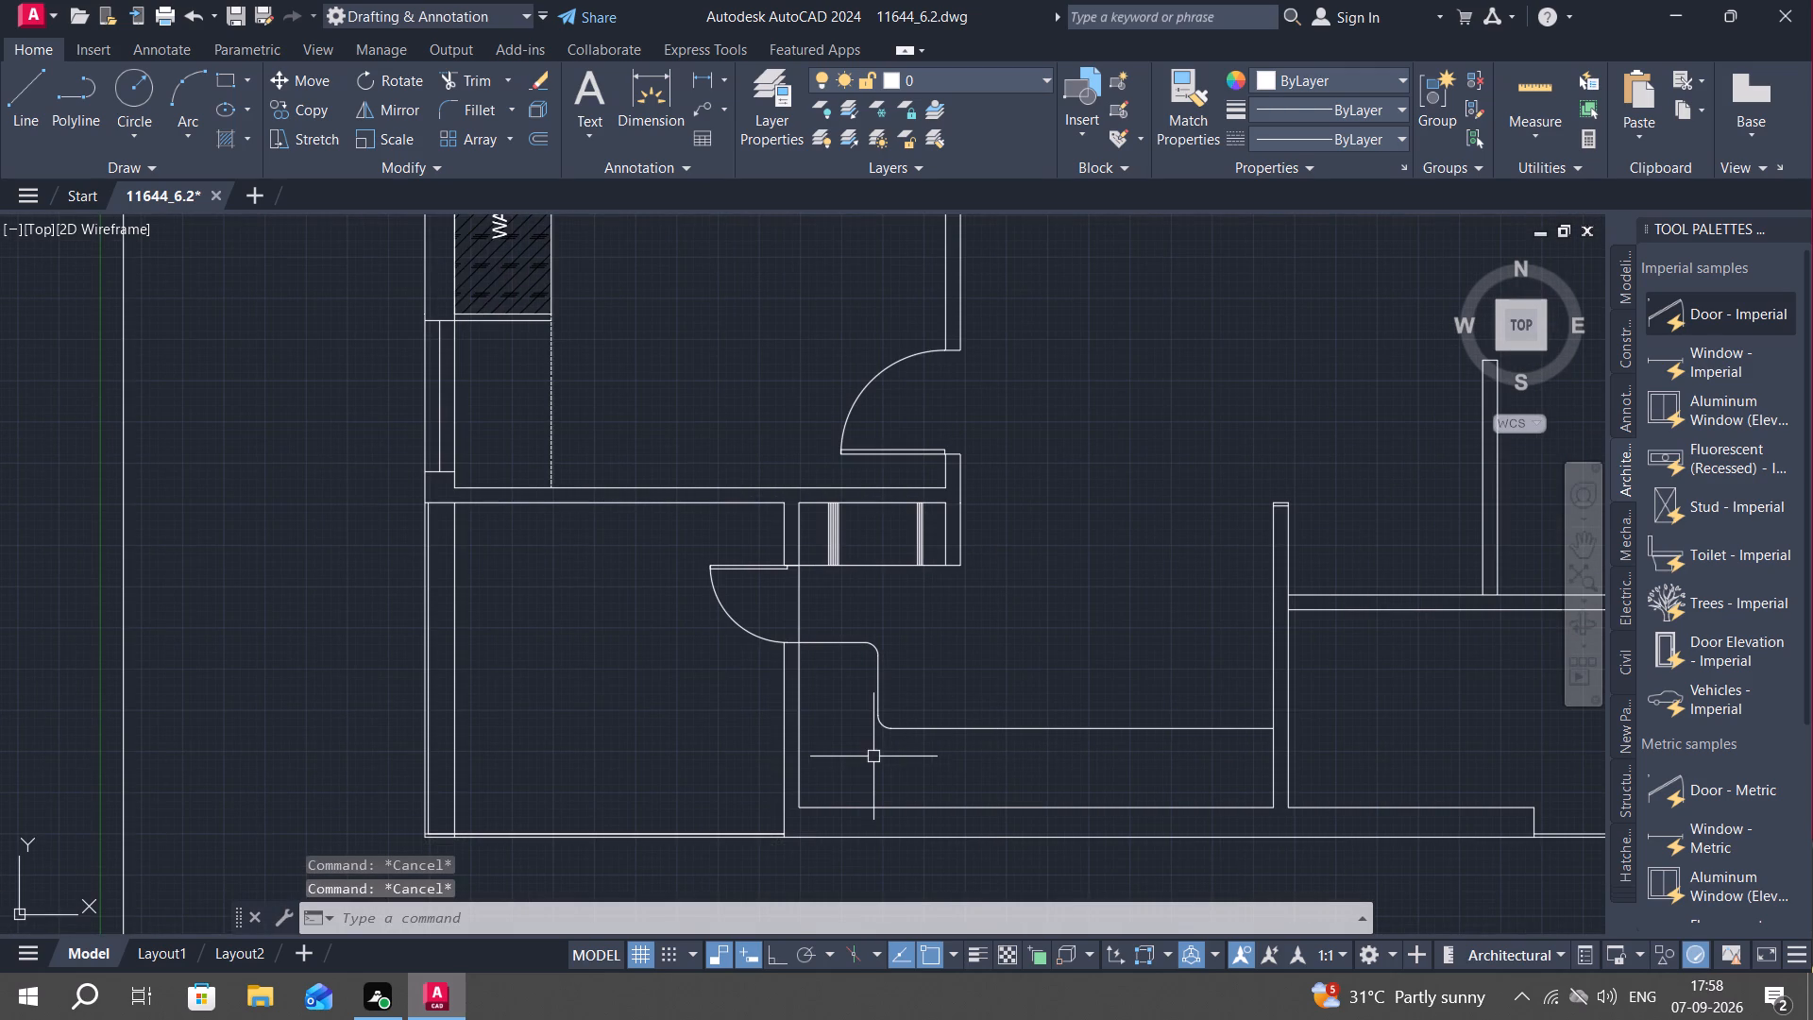
Trim the overrunning ends of the inner south line and the inner vertical wall line at the plan's southwest corner.
{"action": "middle_click_drag", "start_coordinate": [839, 756], "coordinate": [810, 723]}
{"action": "scroll", "coordinate": [811, 730], "scroll_direction": "down", "scroll_amount": 1}
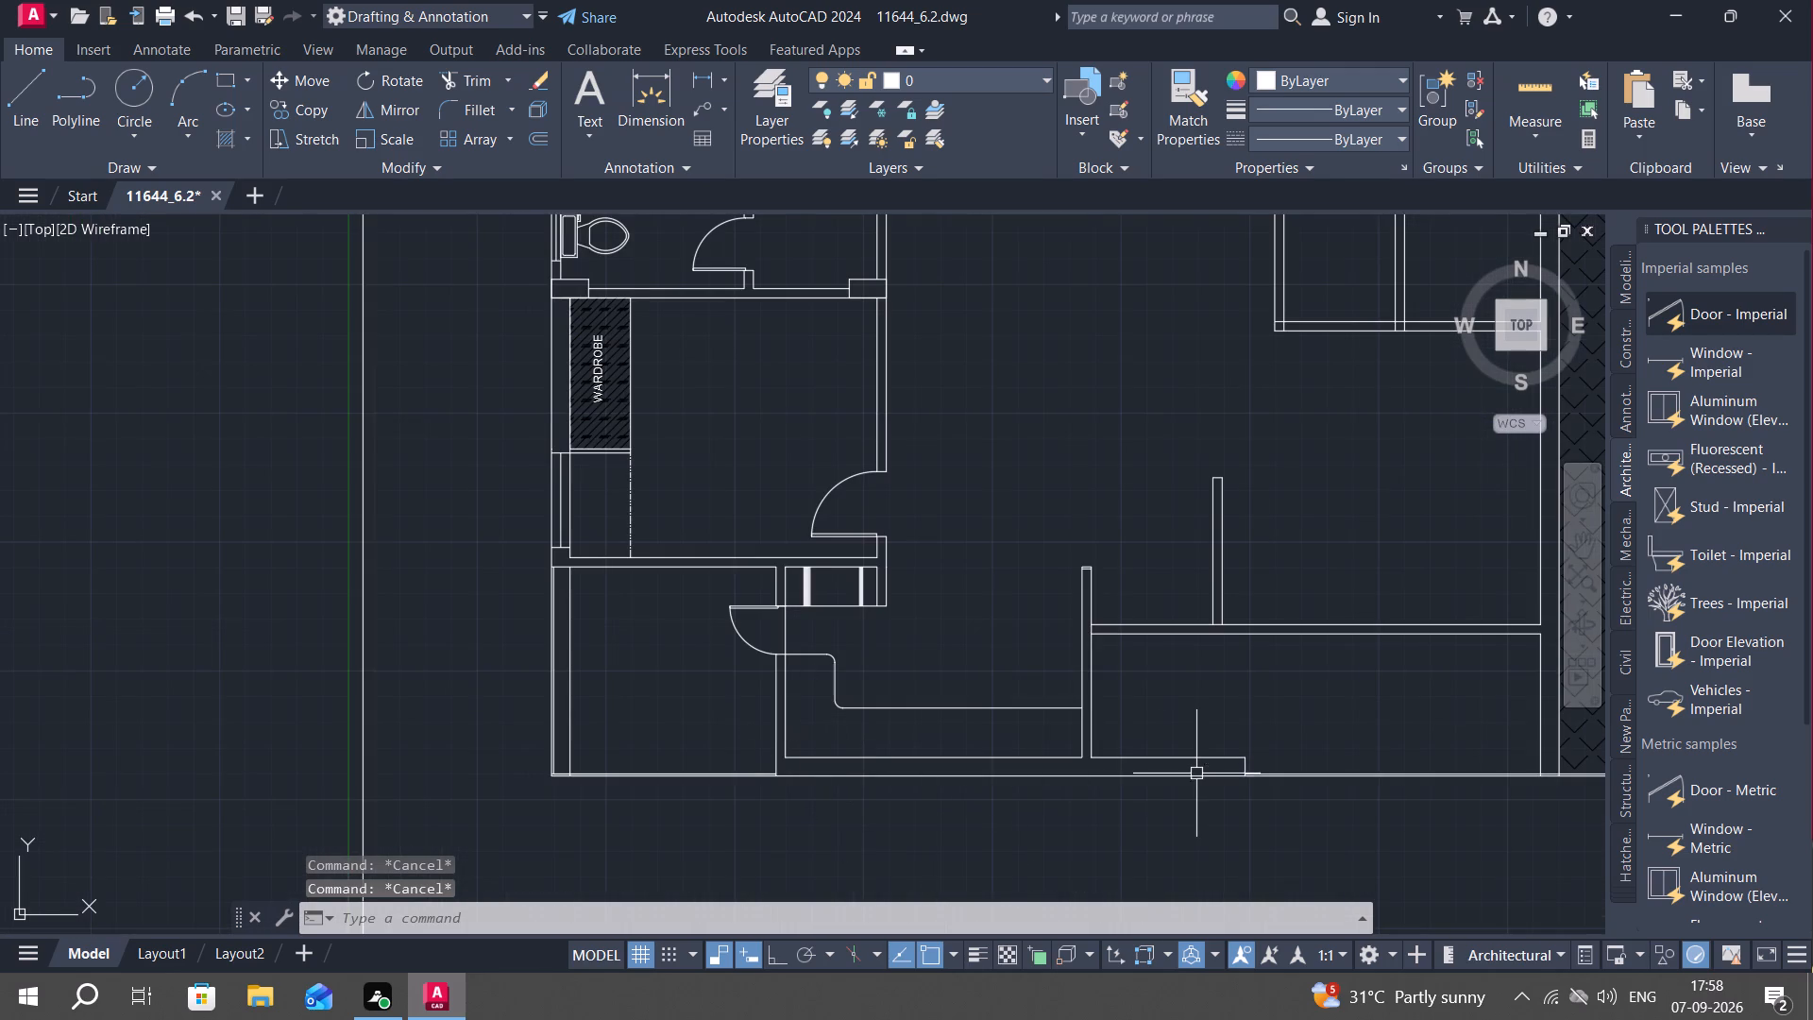
{"action": "middle_click_drag", "start_coordinate": [1188, 766], "coordinate": [994, 760]}
{"action": "scroll", "coordinate": [378, 784], "scroll_direction": "up", "scroll_amount": 2}
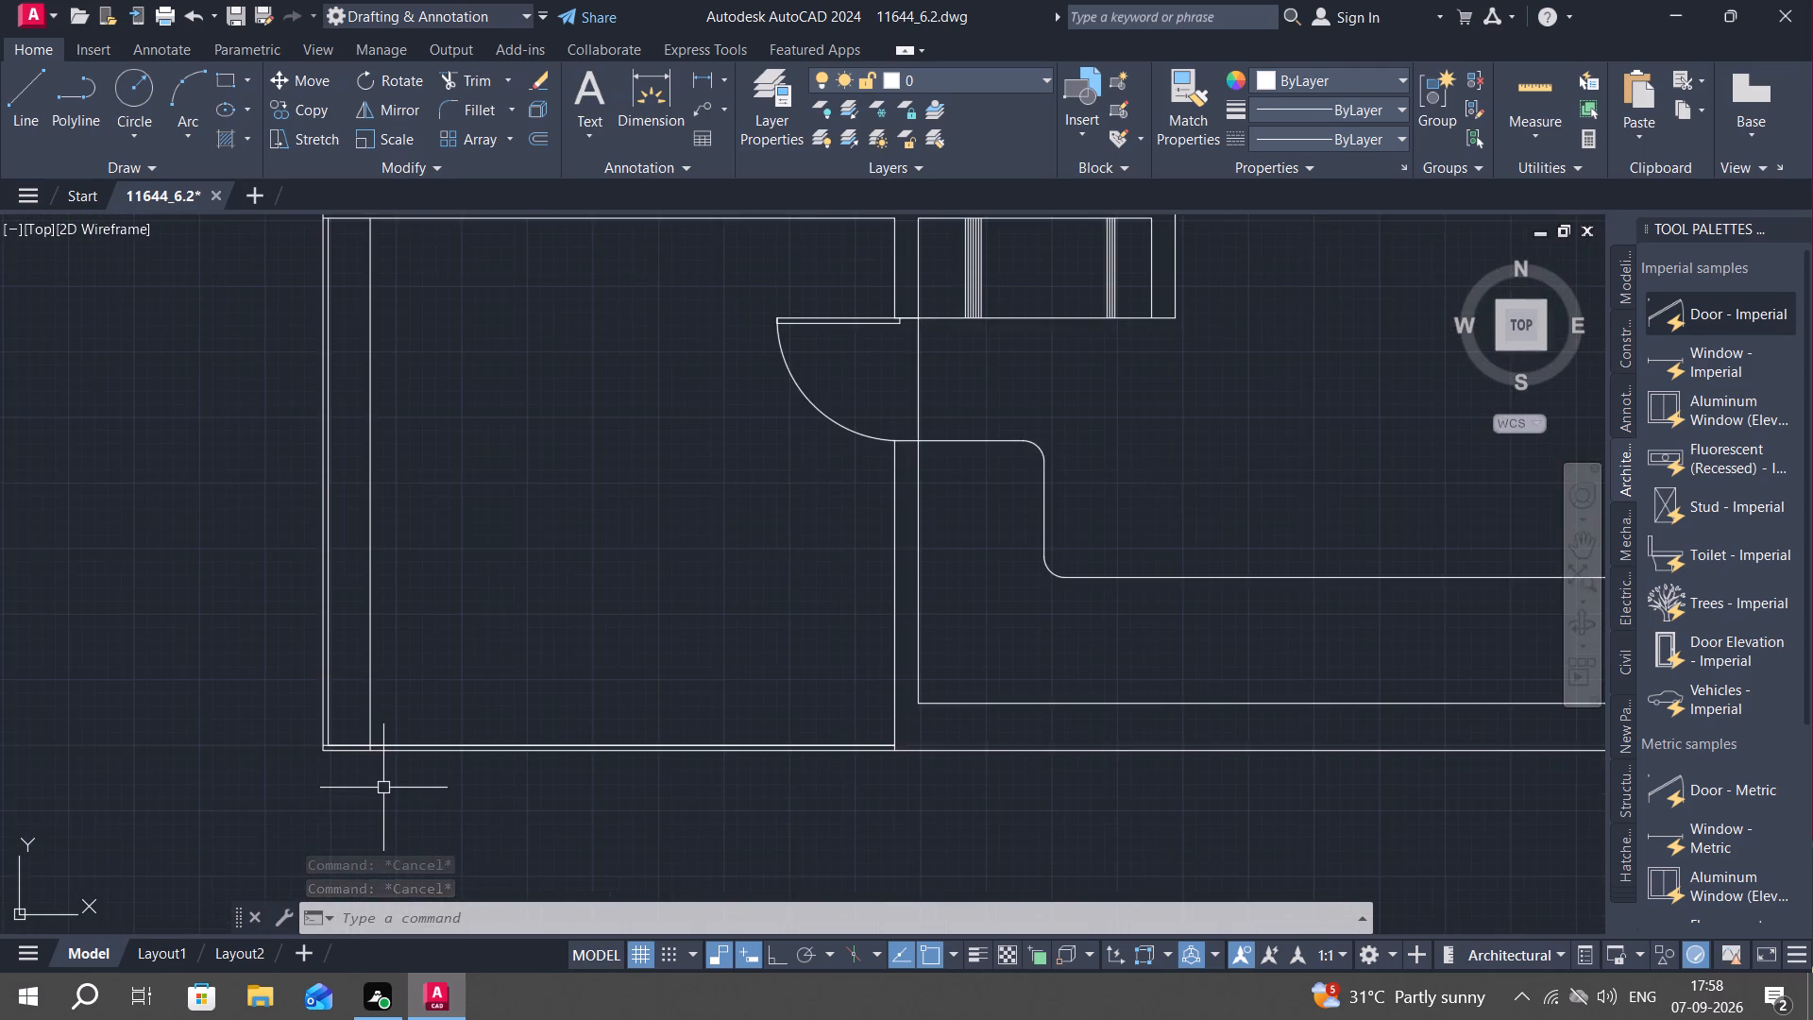
{"action": "scroll", "coordinate": [383, 781], "scroll_direction": "up", "scroll_amount": 2}
{"action": "key", "text": "Escape"}
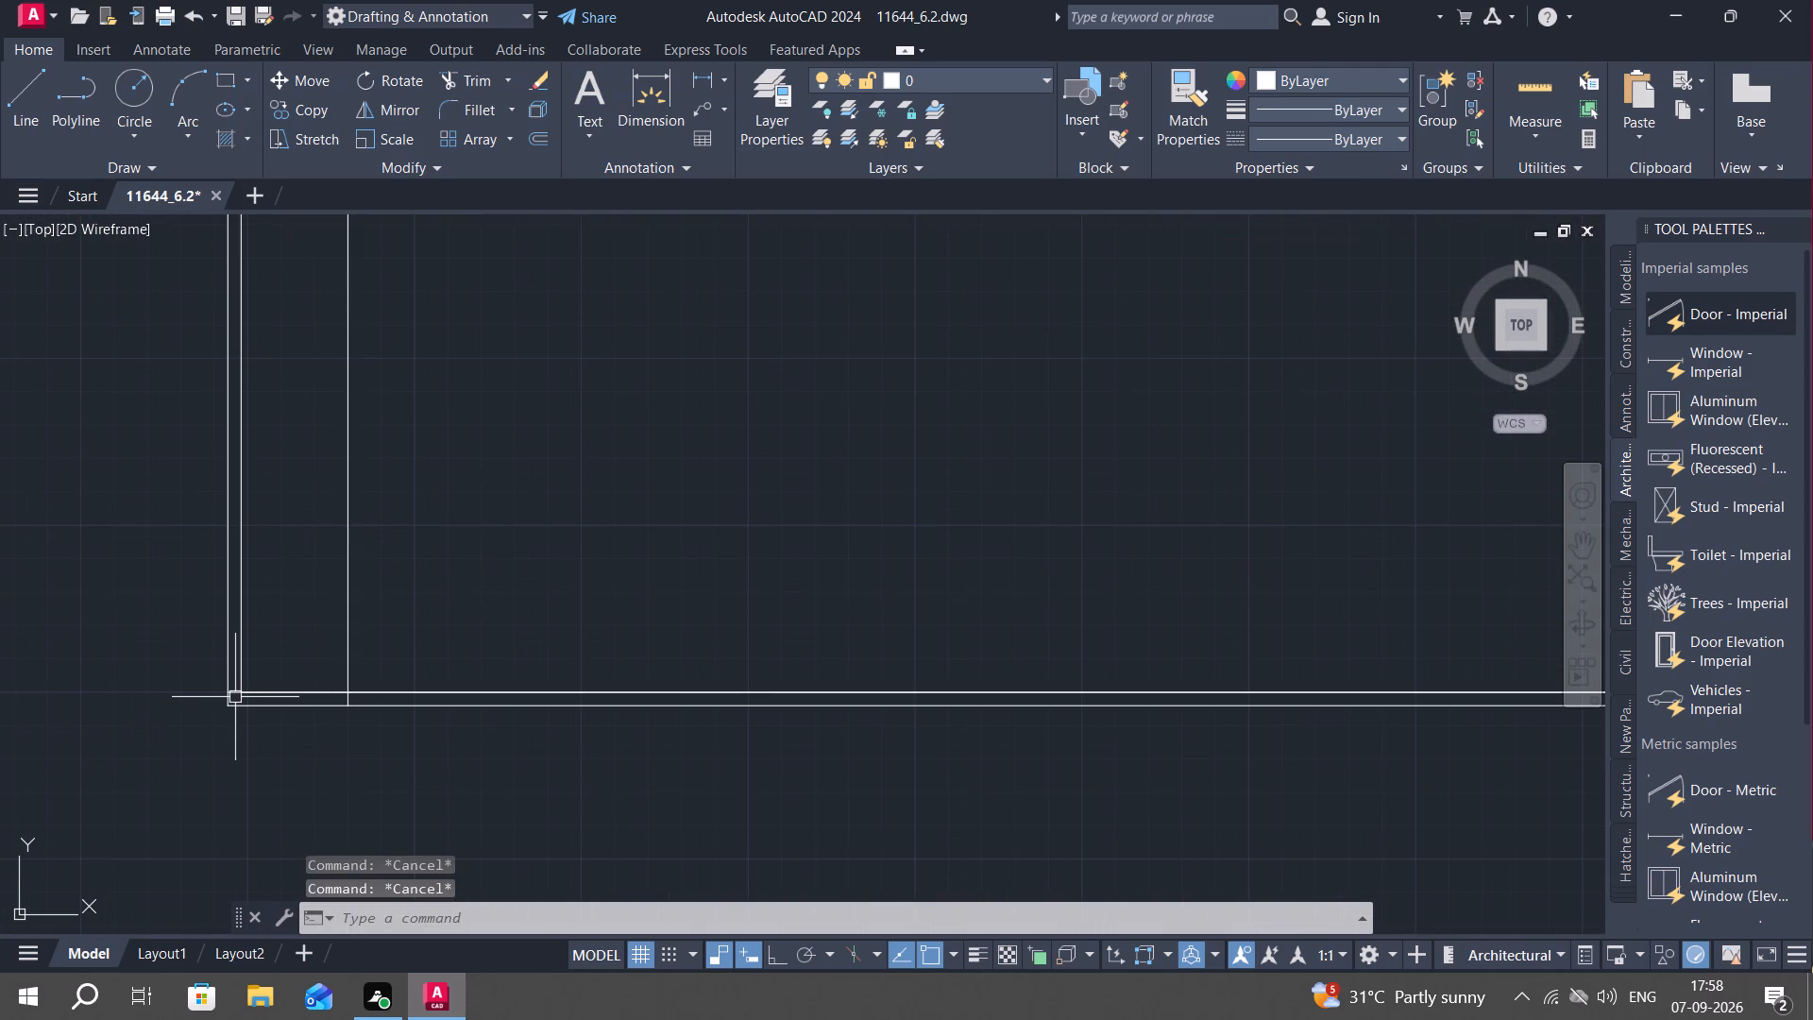
{"action": "type", "text": "RE"}
{"action": "key", "text": "Escape"}
{"action": "type", "text": "TR"}
{"action": "key", "text": "space"}
{"action": "scroll", "coordinate": [225, 716], "scroll_direction": "up", "scroll_amount": 2}
{"action": "left_click", "coordinate": [245, 661]}
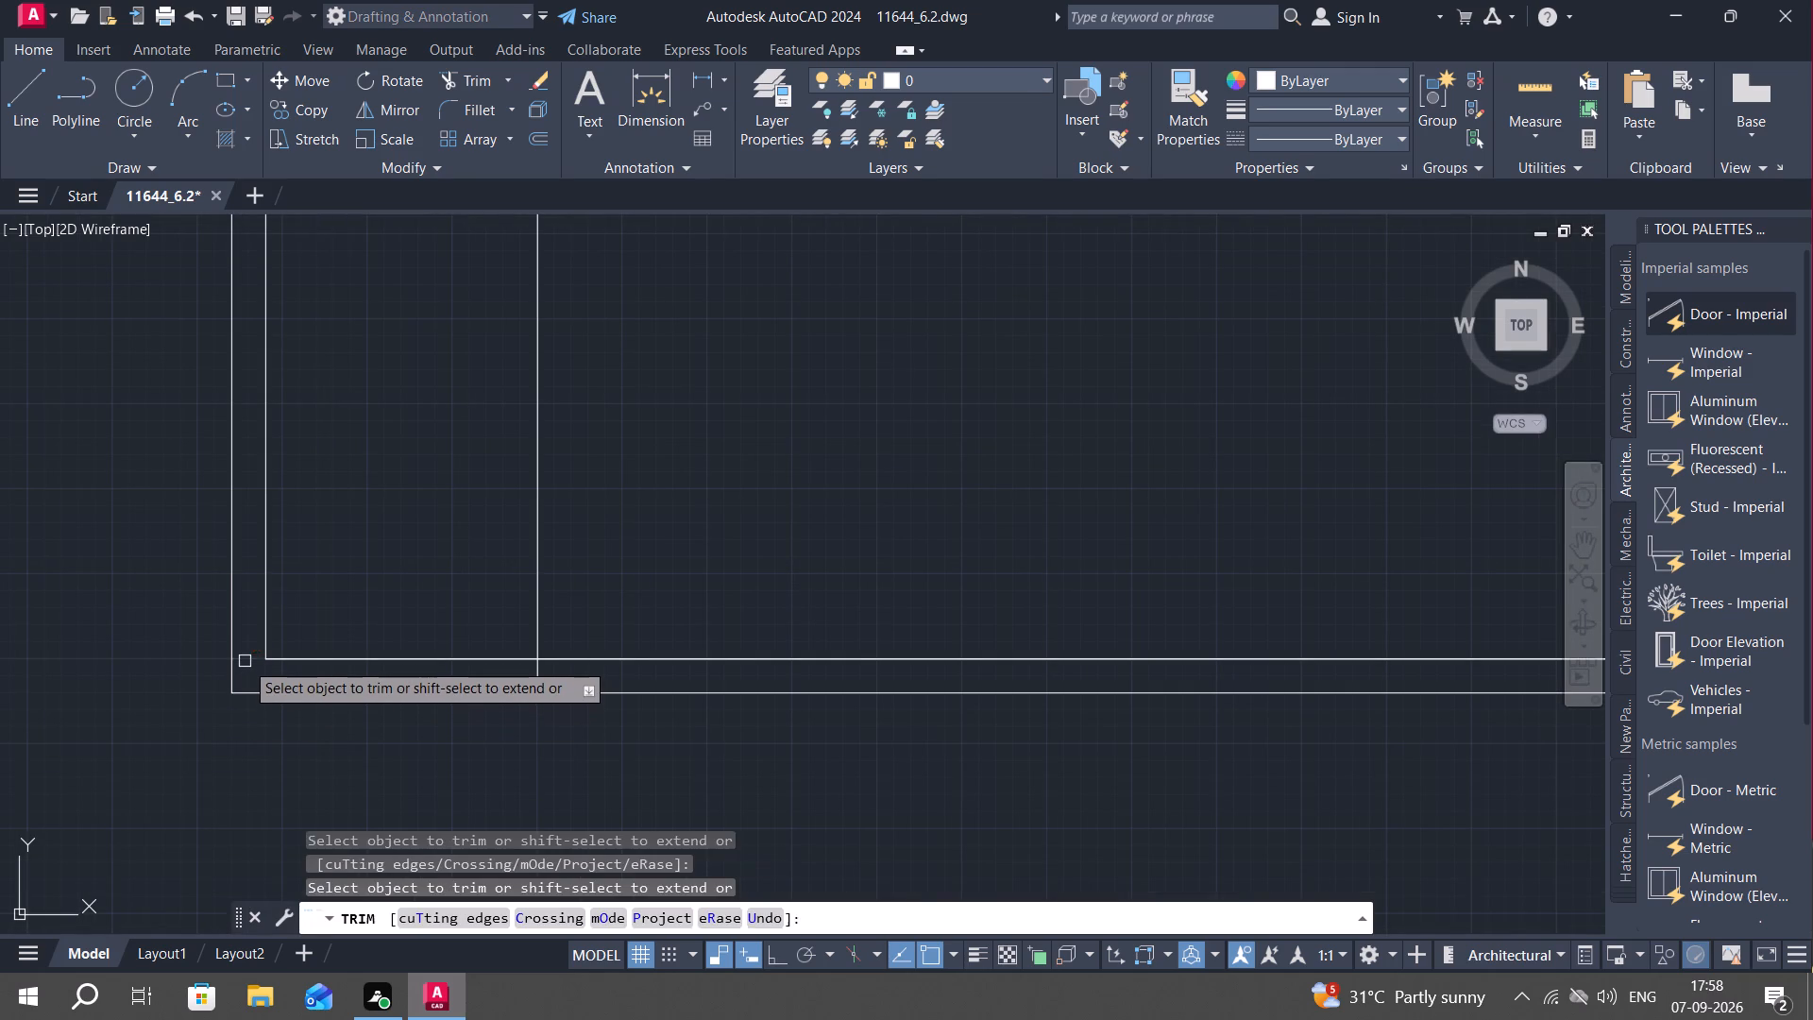
{"action": "key", "text": "Escape"}
{"action": "key", "text": "space"}
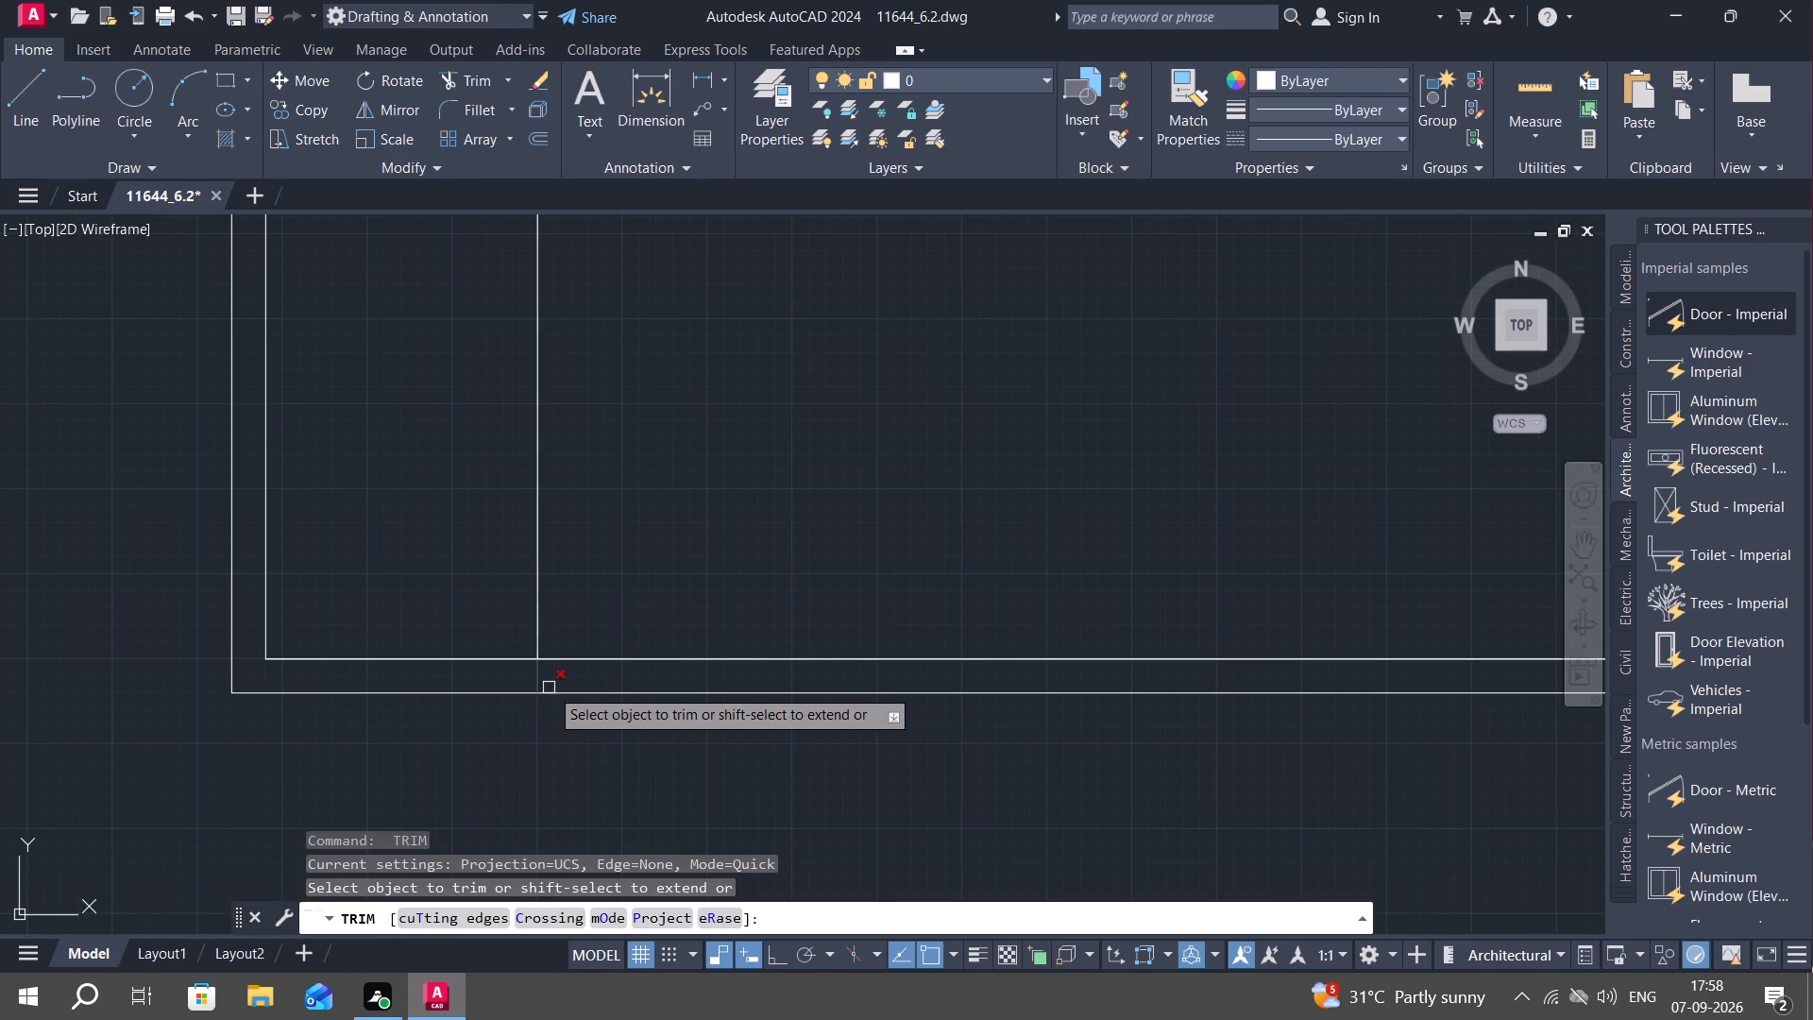
{"action": "left_click", "coordinate": [534, 677]}
Trim the lower north wall line across the two small windowed rooms and the partition between them.
{"action": "scroll", "coordinate": [540, 783], "scroll_direction": "down", "scroll_amount": 4}
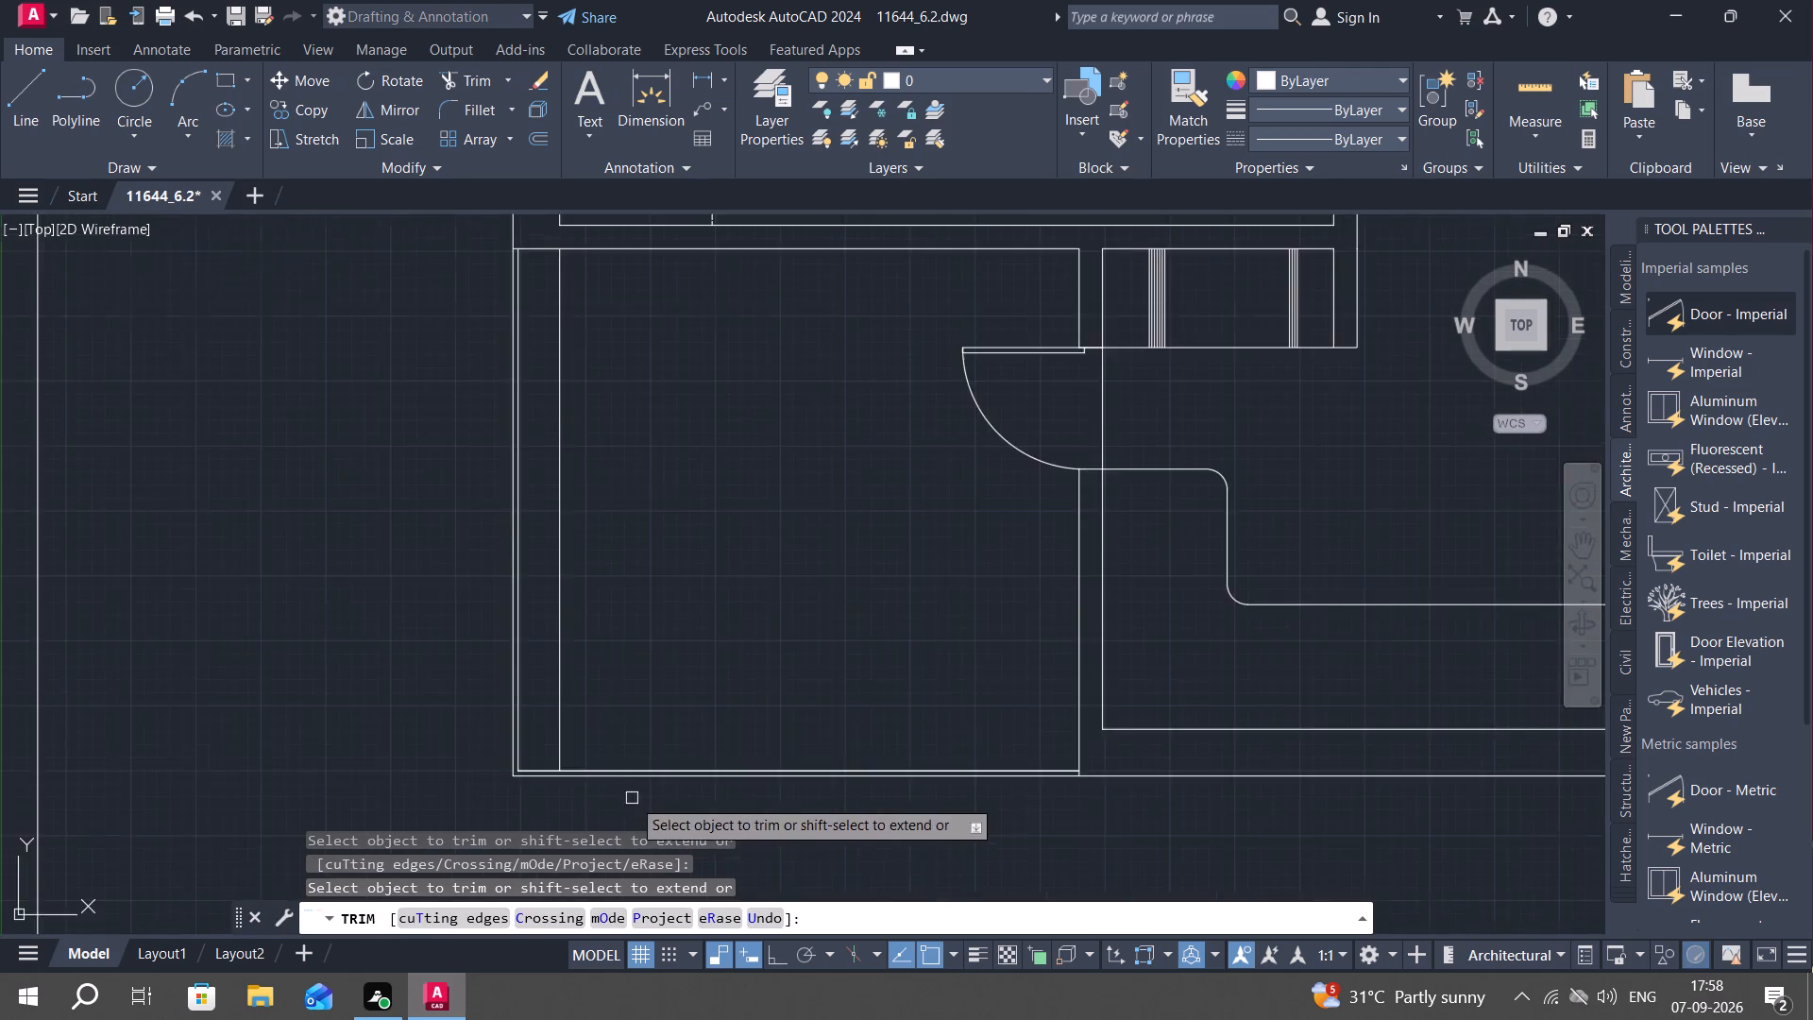
{"action": "middle_click_drag", "start_coordinate": [627, 796], "coordinate": [25, 679]}
{"action": "middle_click_drag", "start_coordinate": [774, 671], "coordinate": [251, 905]}
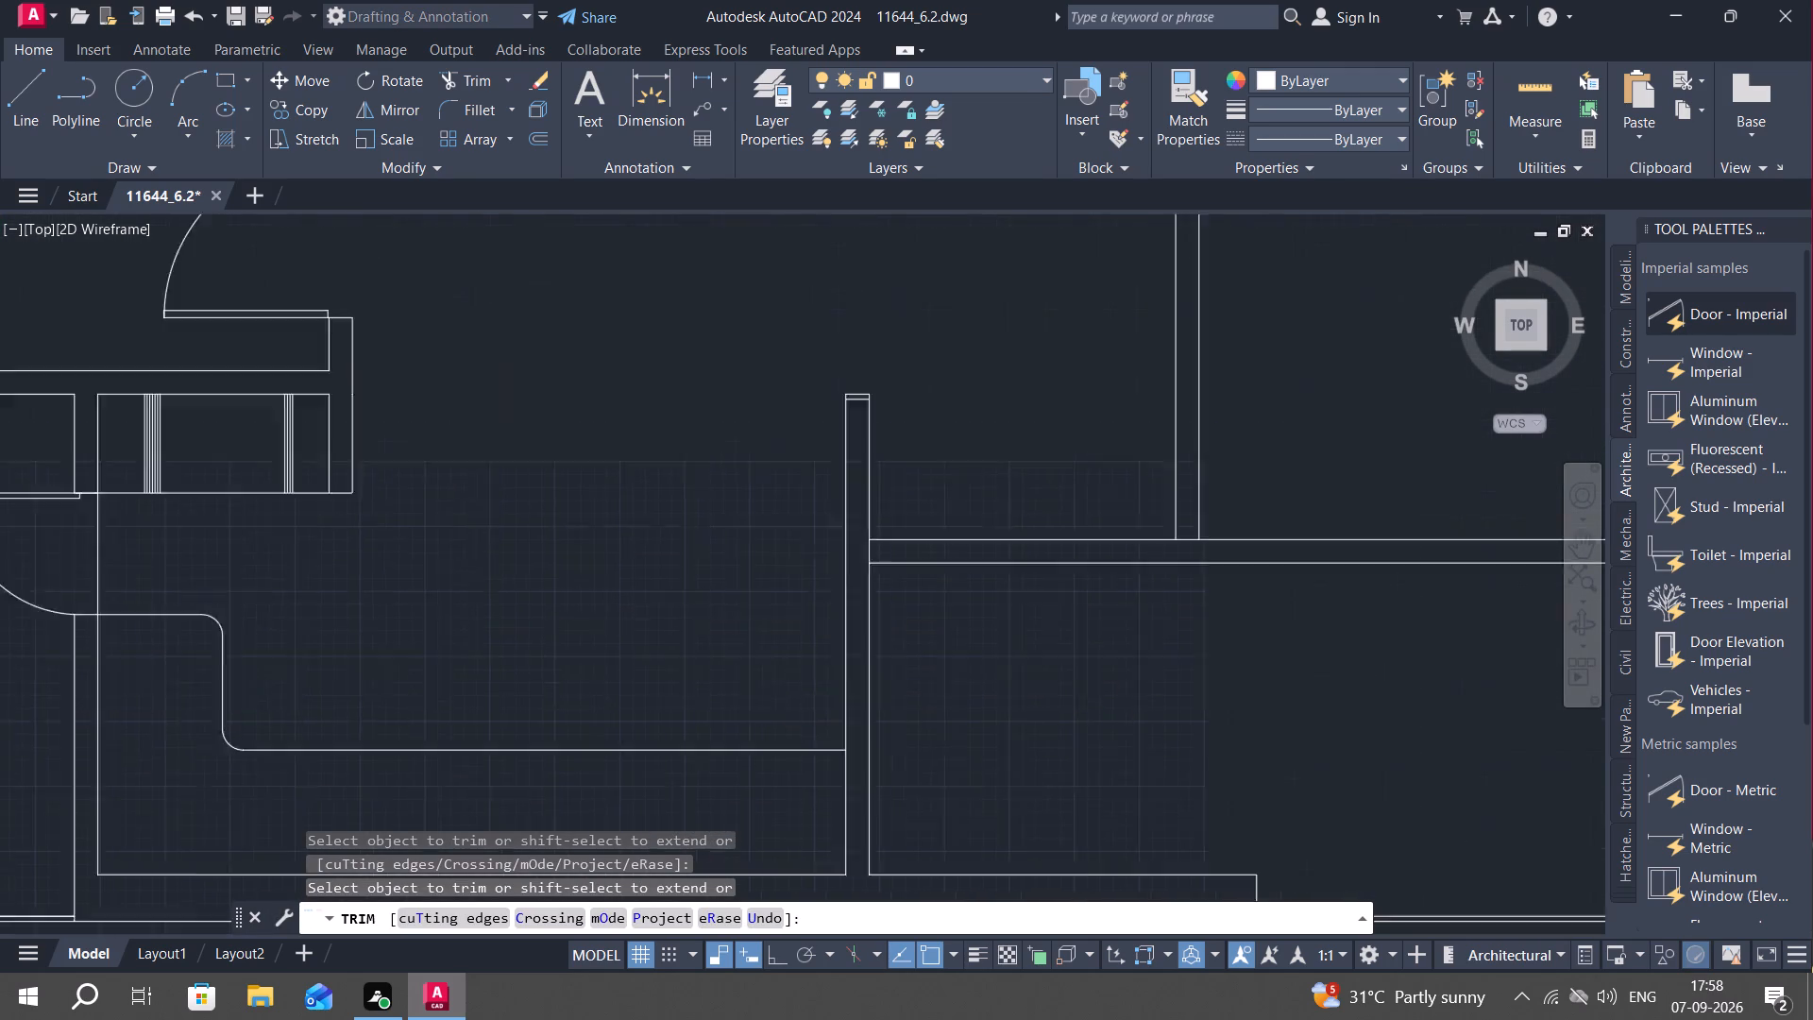
{"action": "middle_click_drag", "start_coordinate": [251, 905], "coordinate": [184, 875]}
{"action": "scroll", "coordinate": [197, 875], "scroll_direction": "down", "scroll_amount": 3}
{"action": "scroll", "coordinate": [461, 691], "scroll_direction": "down", "scroll_amount": 1}
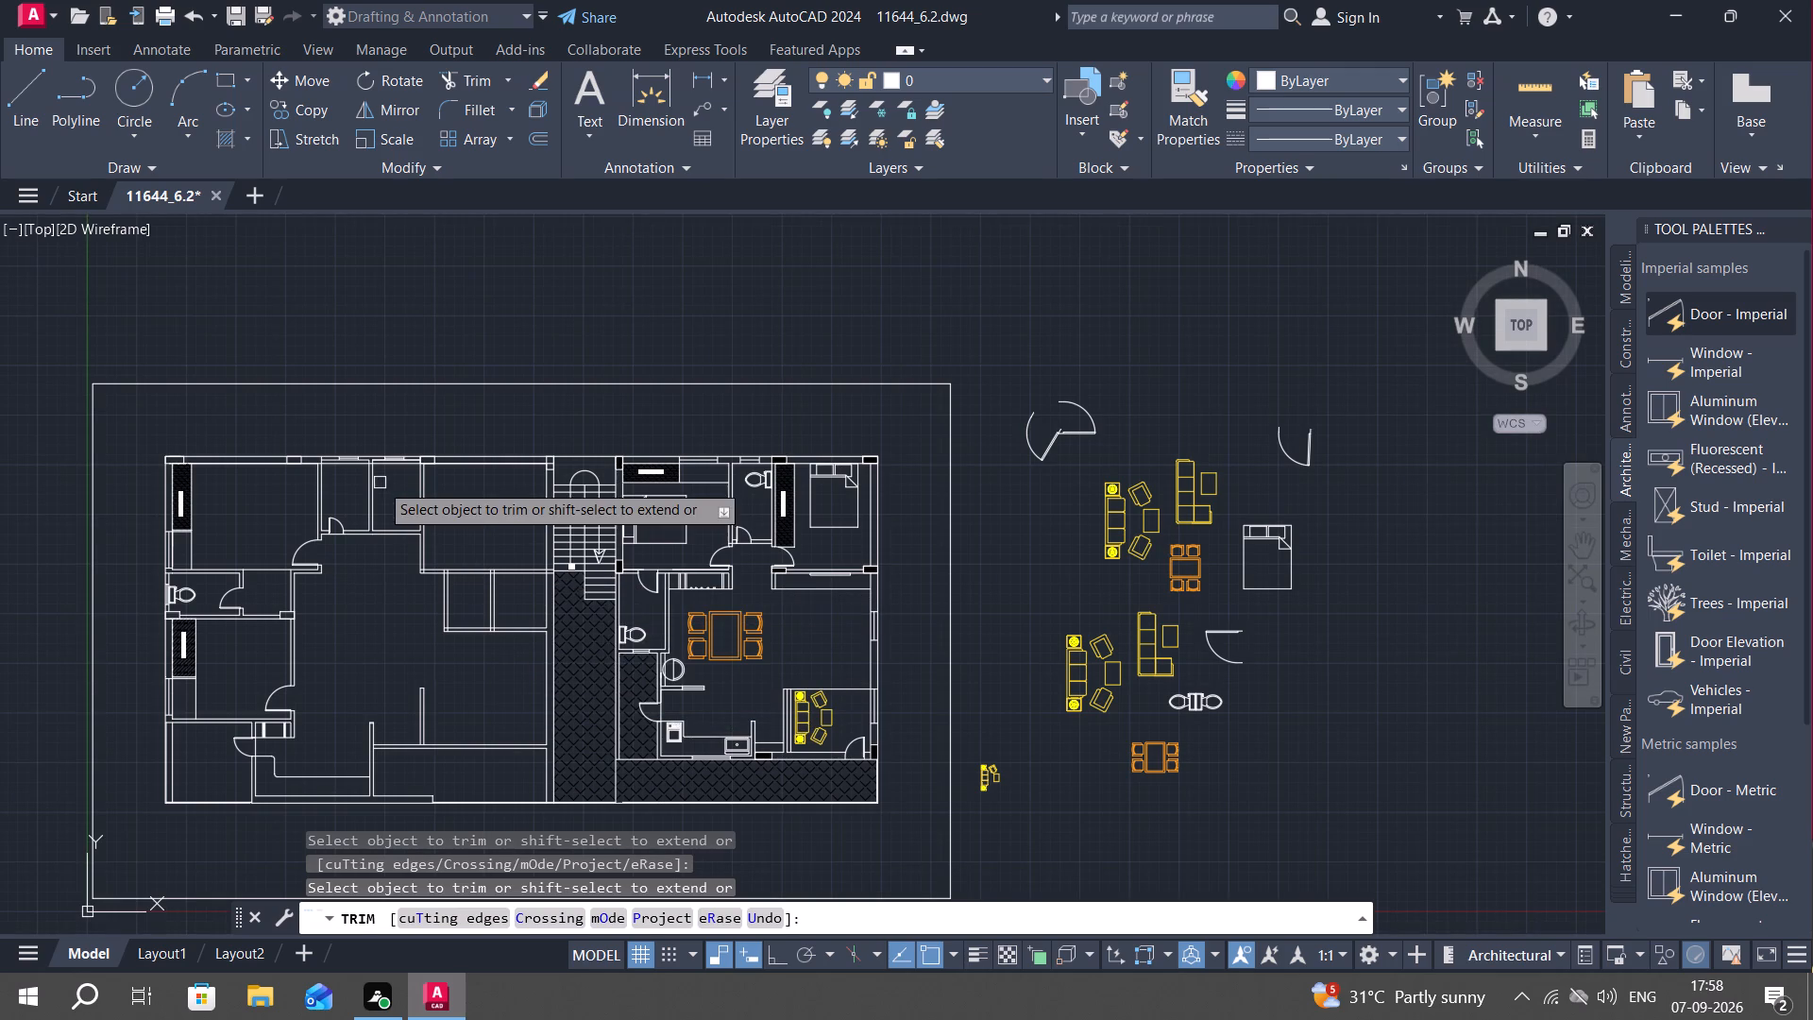
{"action": "scroll", "coordinate": [348, 465], "scroll_direction": "up", "scroll_amount": 4}
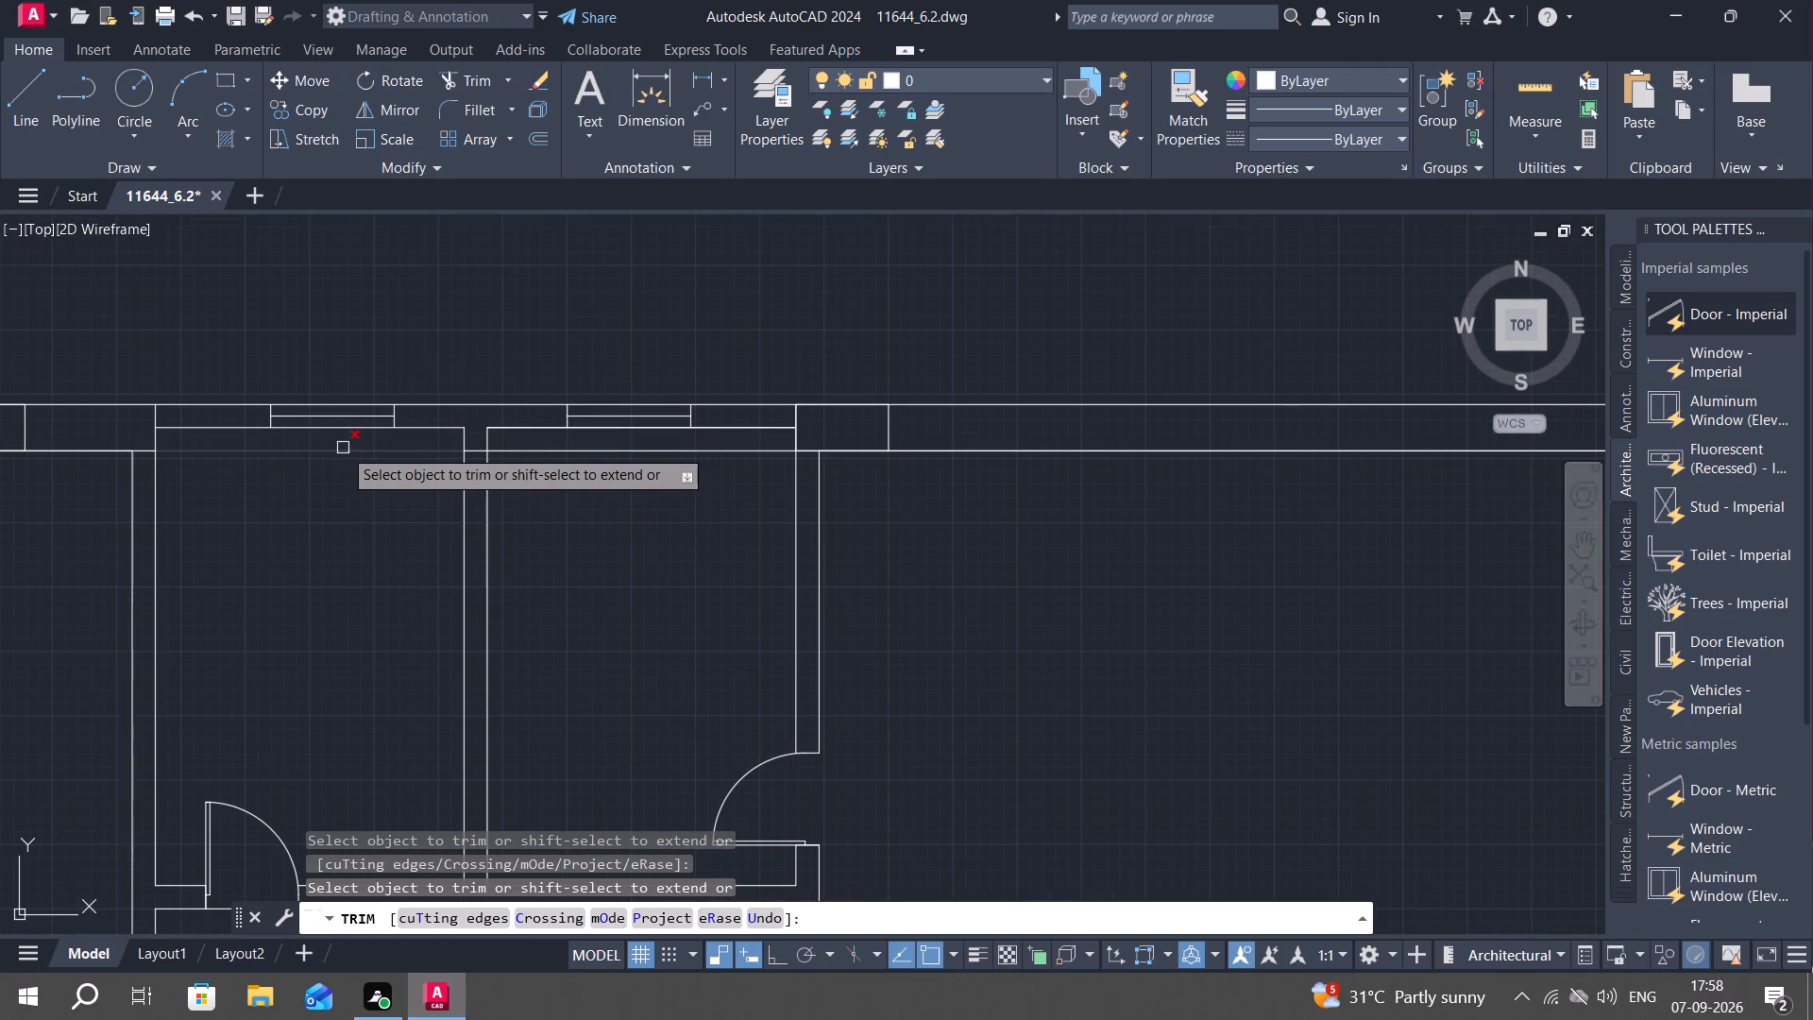
{"action": "left_click", "coordinate": [343, 448]}
{"action": "left_click", "coordinate": [558, 447]}
{"action": "scroll", "coordinate": [457, 456], "scroll_direction": "up", "scroll_amount": 2}
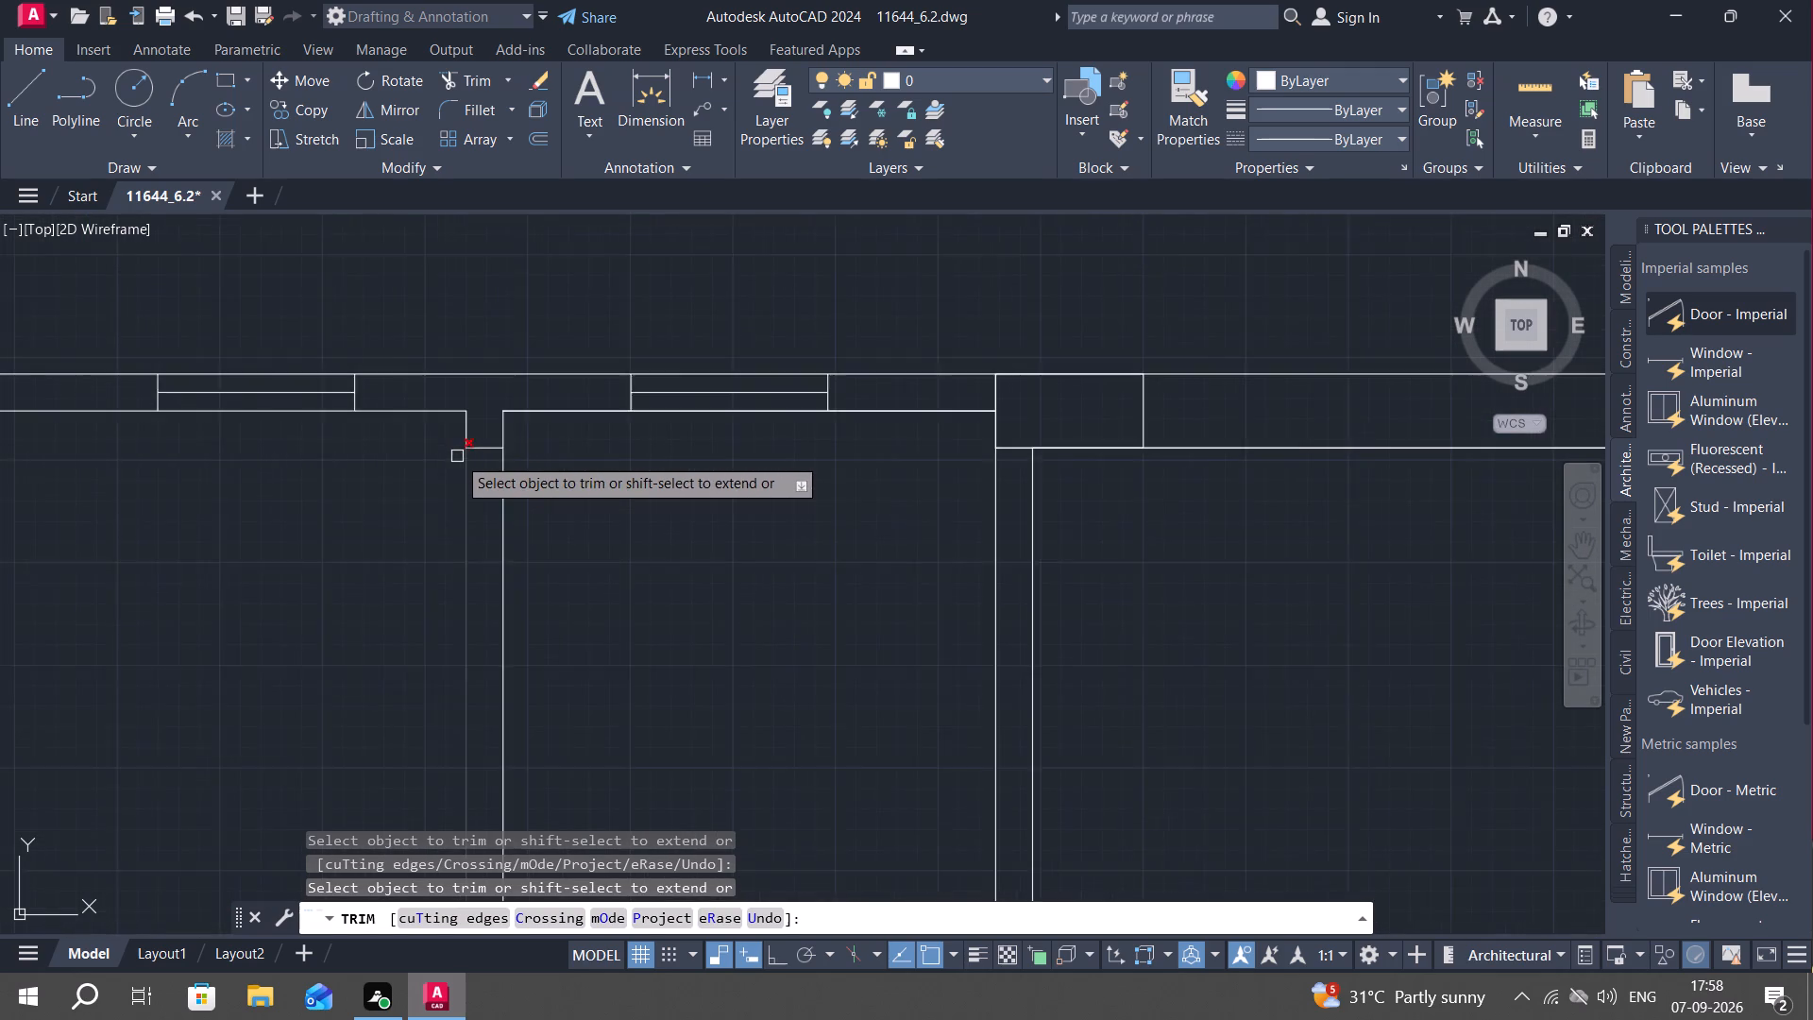
{"action": "left_click", "coordinate": [497, 442]}
{"action": "scroll", "coordinate": [663, 518], "scroll_direction": "down", "scroll_amount": 3}
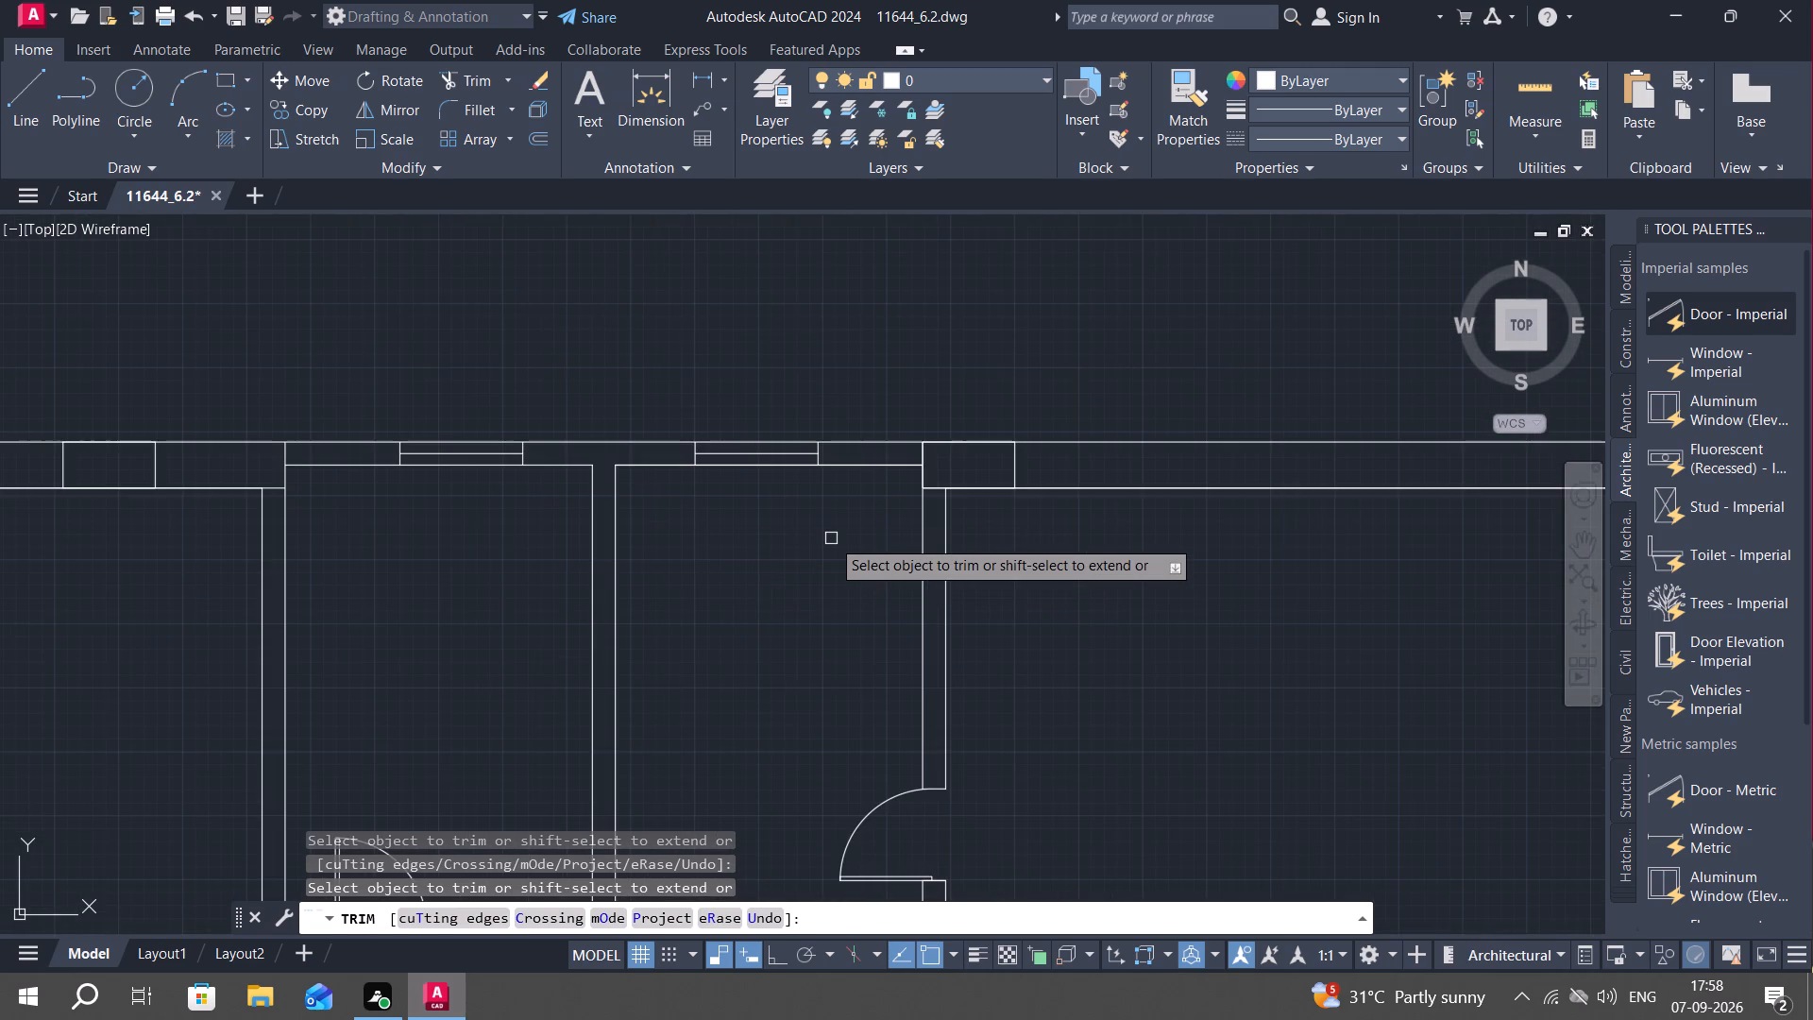
{"action": "key", "text": "Escape"}
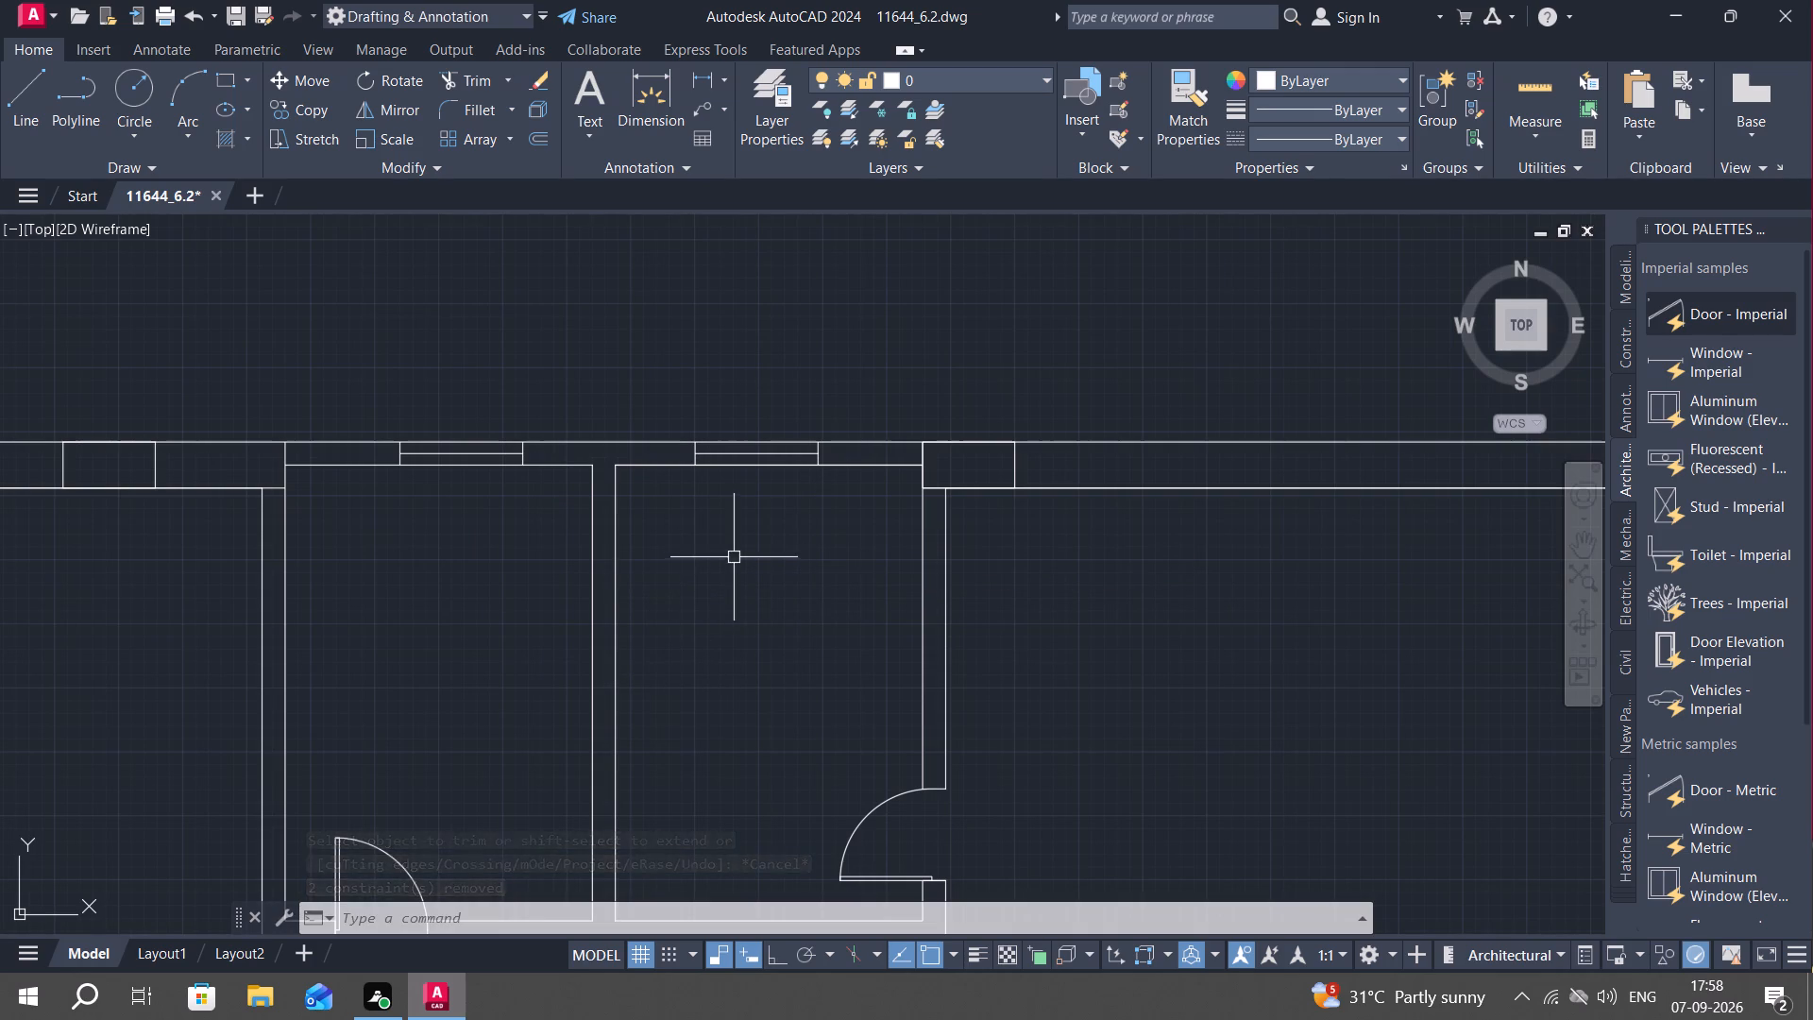
Trim the inner north wall line where it crosses the column beside the staircase.
{"action": "middle_click_drag", "start_coordinate": [735, 556], "coordinate": [884, 535]}
{"action": "key", "text": "Escape"}
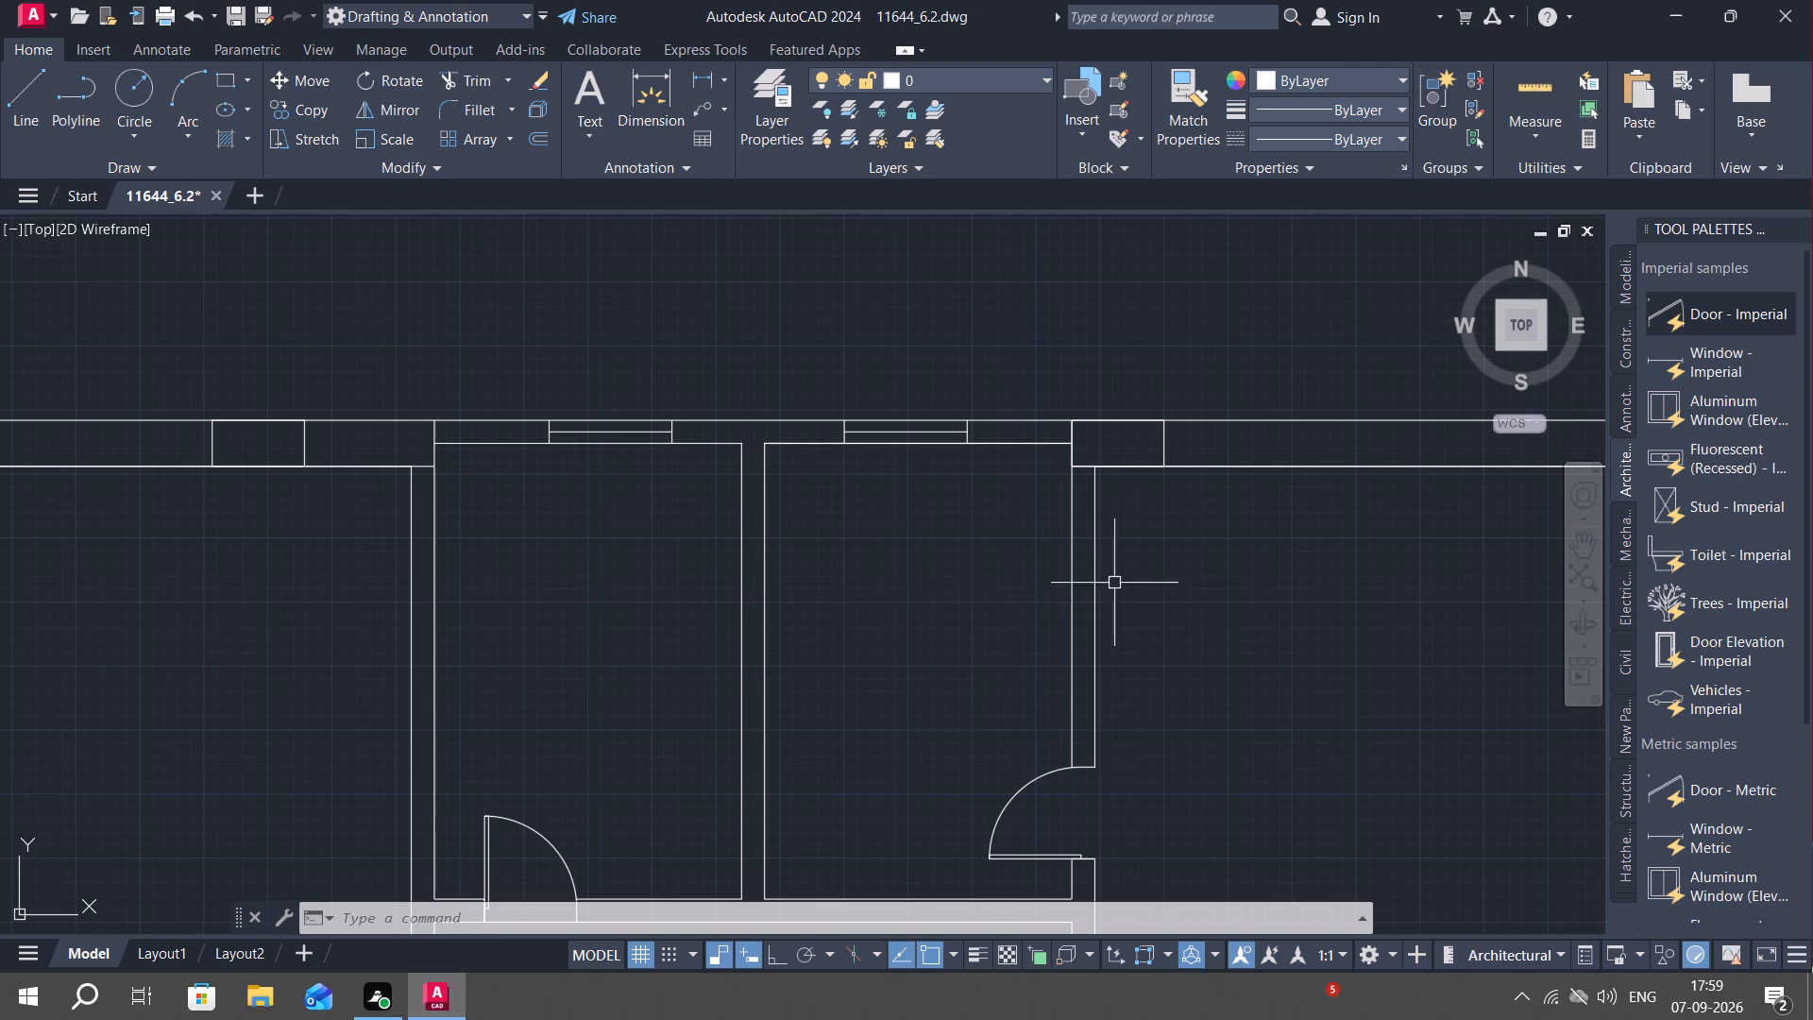
{"action": "scroll", "coordinate": [1348, 543], "scroll_direction": "down", "scroll_amount": 1}
{"action": "middle_click_drag", "start_coordinate": [1348, 543], "coordinate": [1000, 484]}
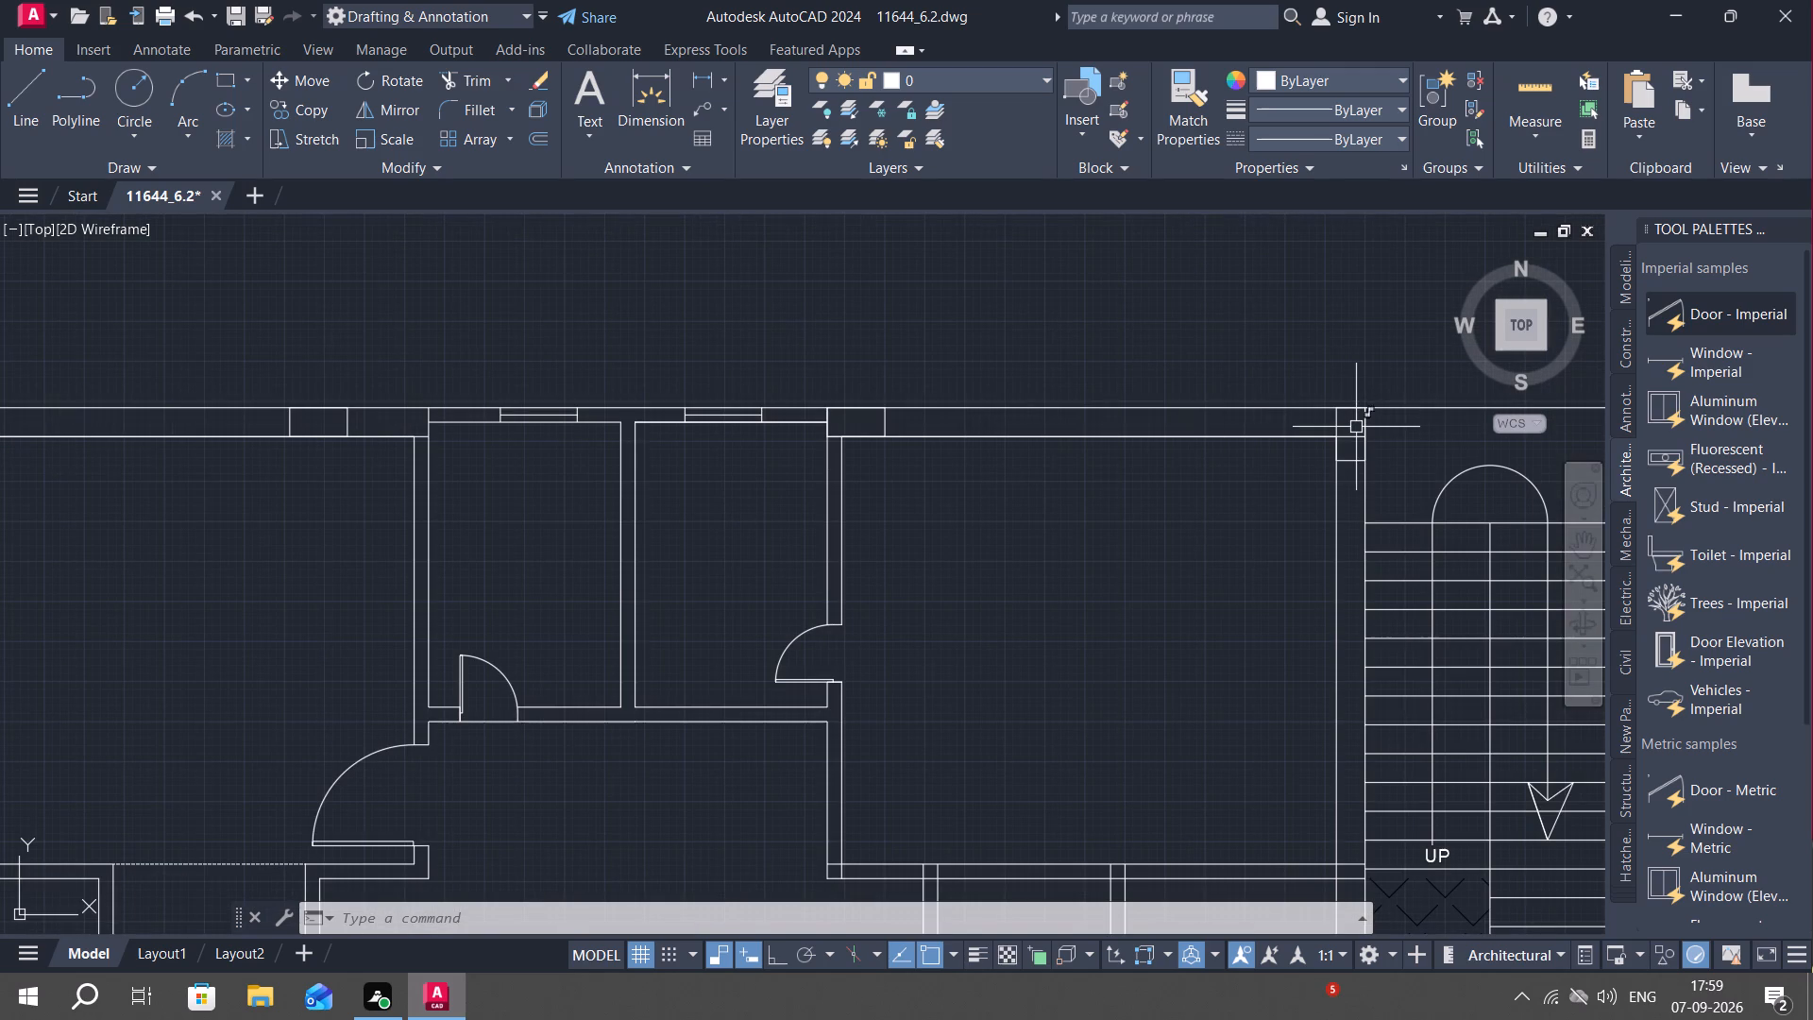
{"action": "type", "text": "RT"}
{"action": "key", "text": "Escape"}
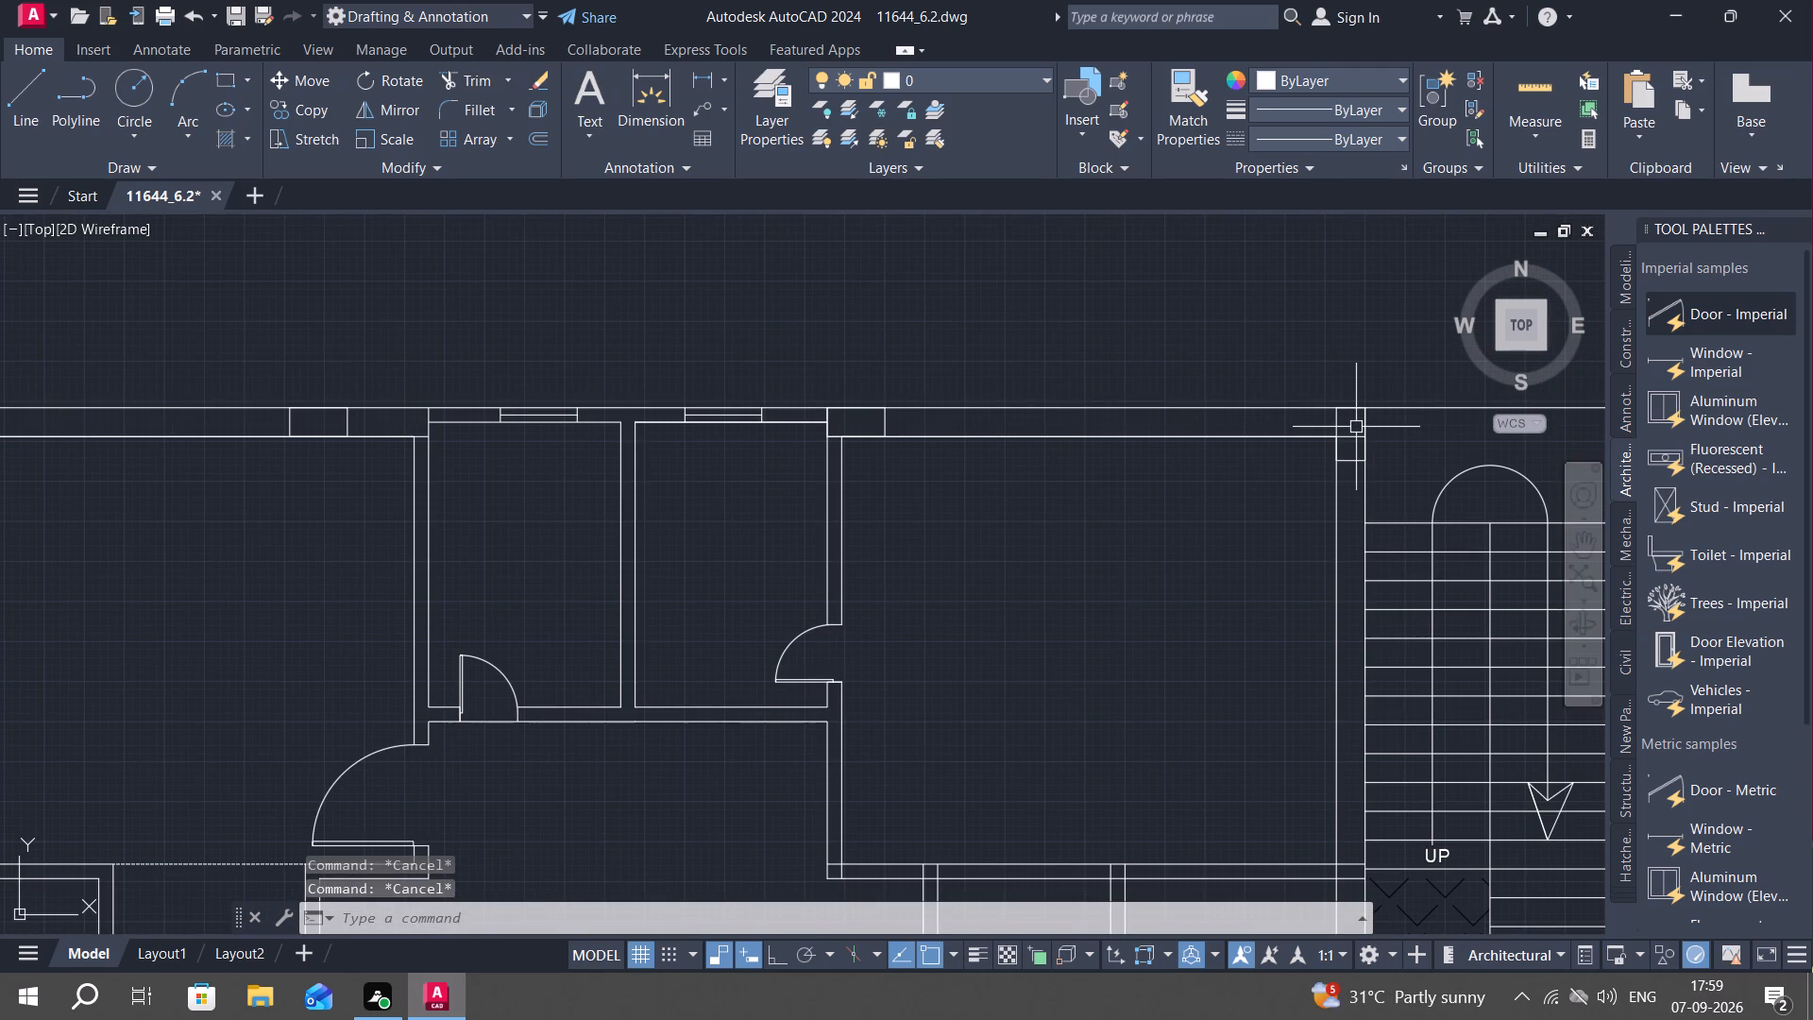
{"action": "type", "text": "TR"}
{"action": "key", "text": "space"}
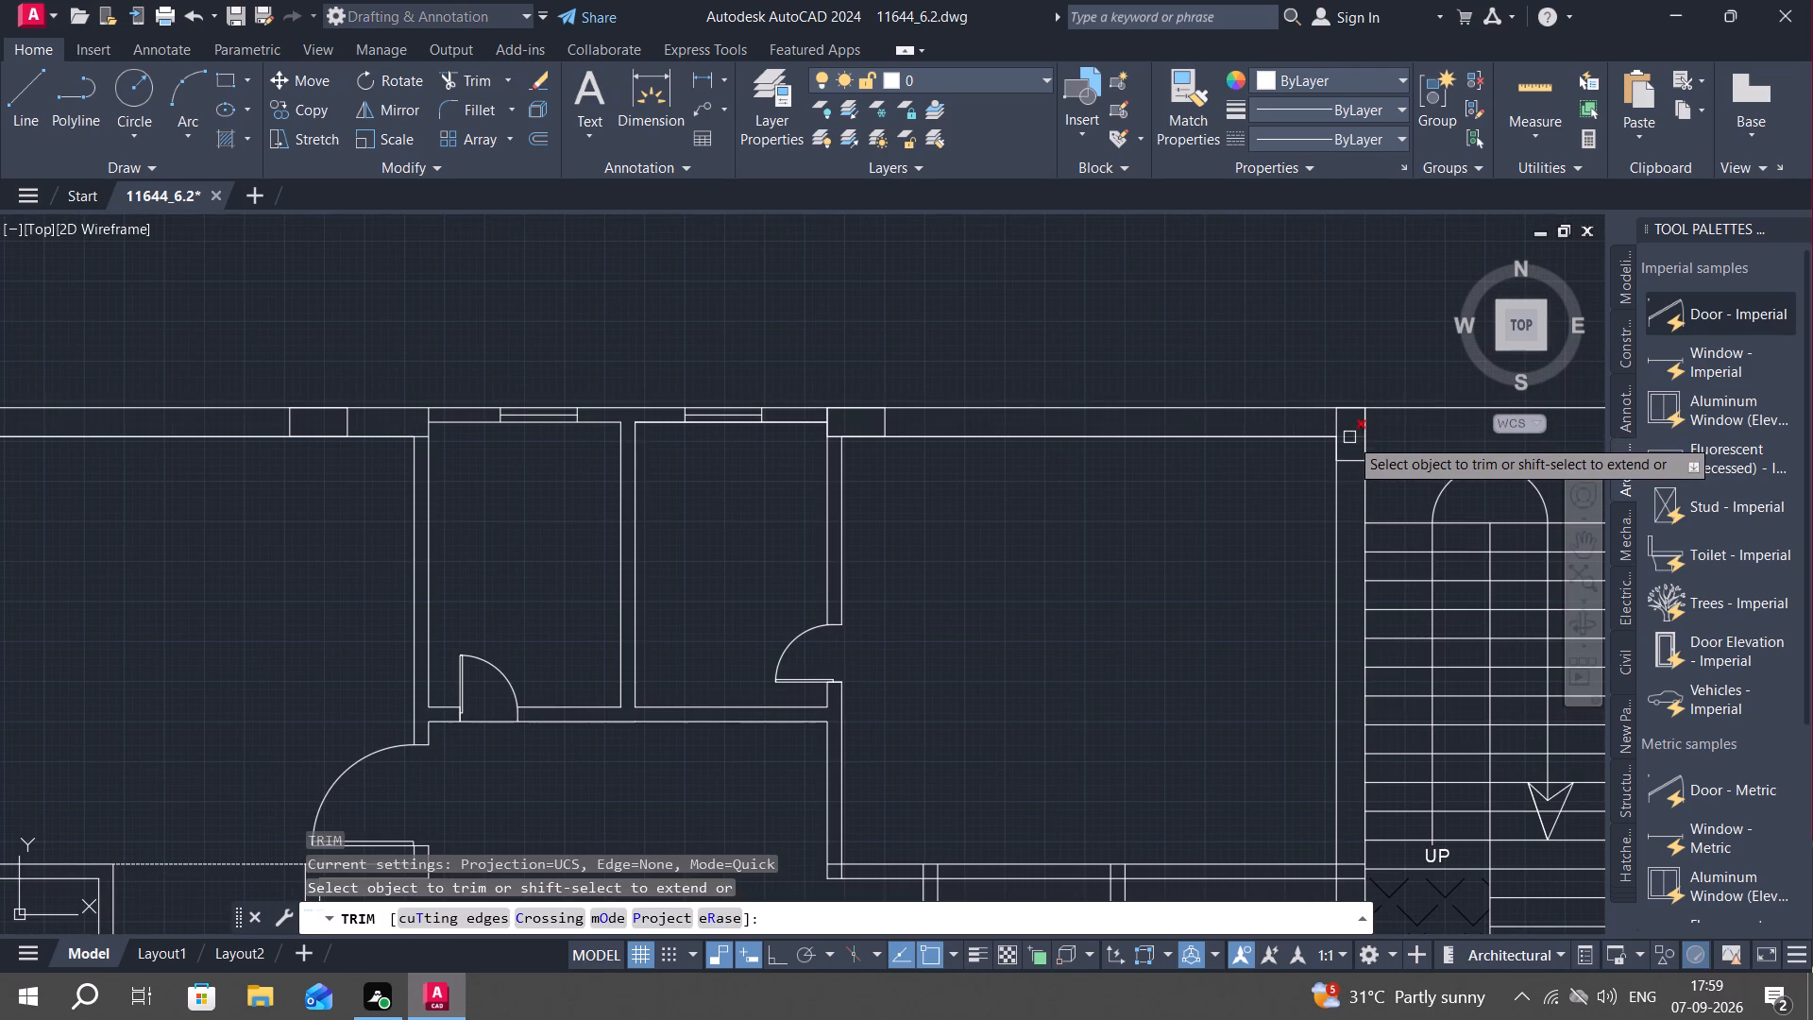
{"action": "left_click", "coordinate": [1349, 440]}
{"action": "key", "text": "grave"}
{"action": "key", "text": "Escape"}
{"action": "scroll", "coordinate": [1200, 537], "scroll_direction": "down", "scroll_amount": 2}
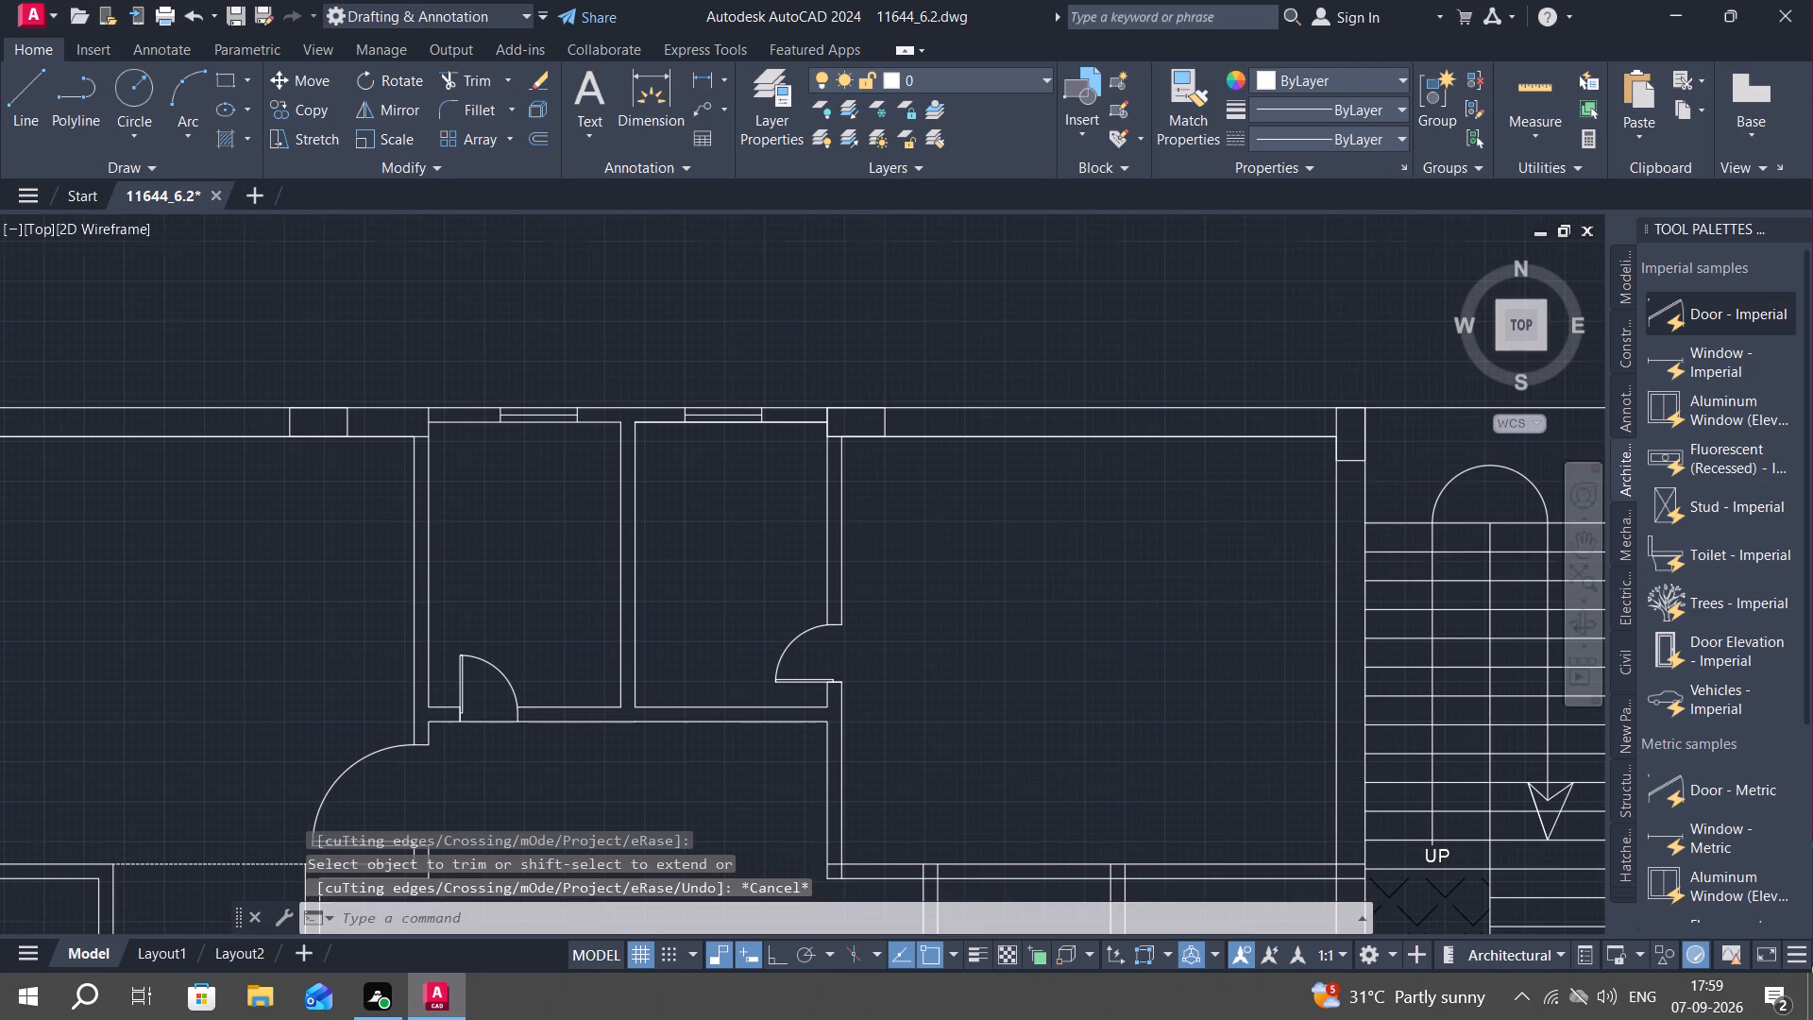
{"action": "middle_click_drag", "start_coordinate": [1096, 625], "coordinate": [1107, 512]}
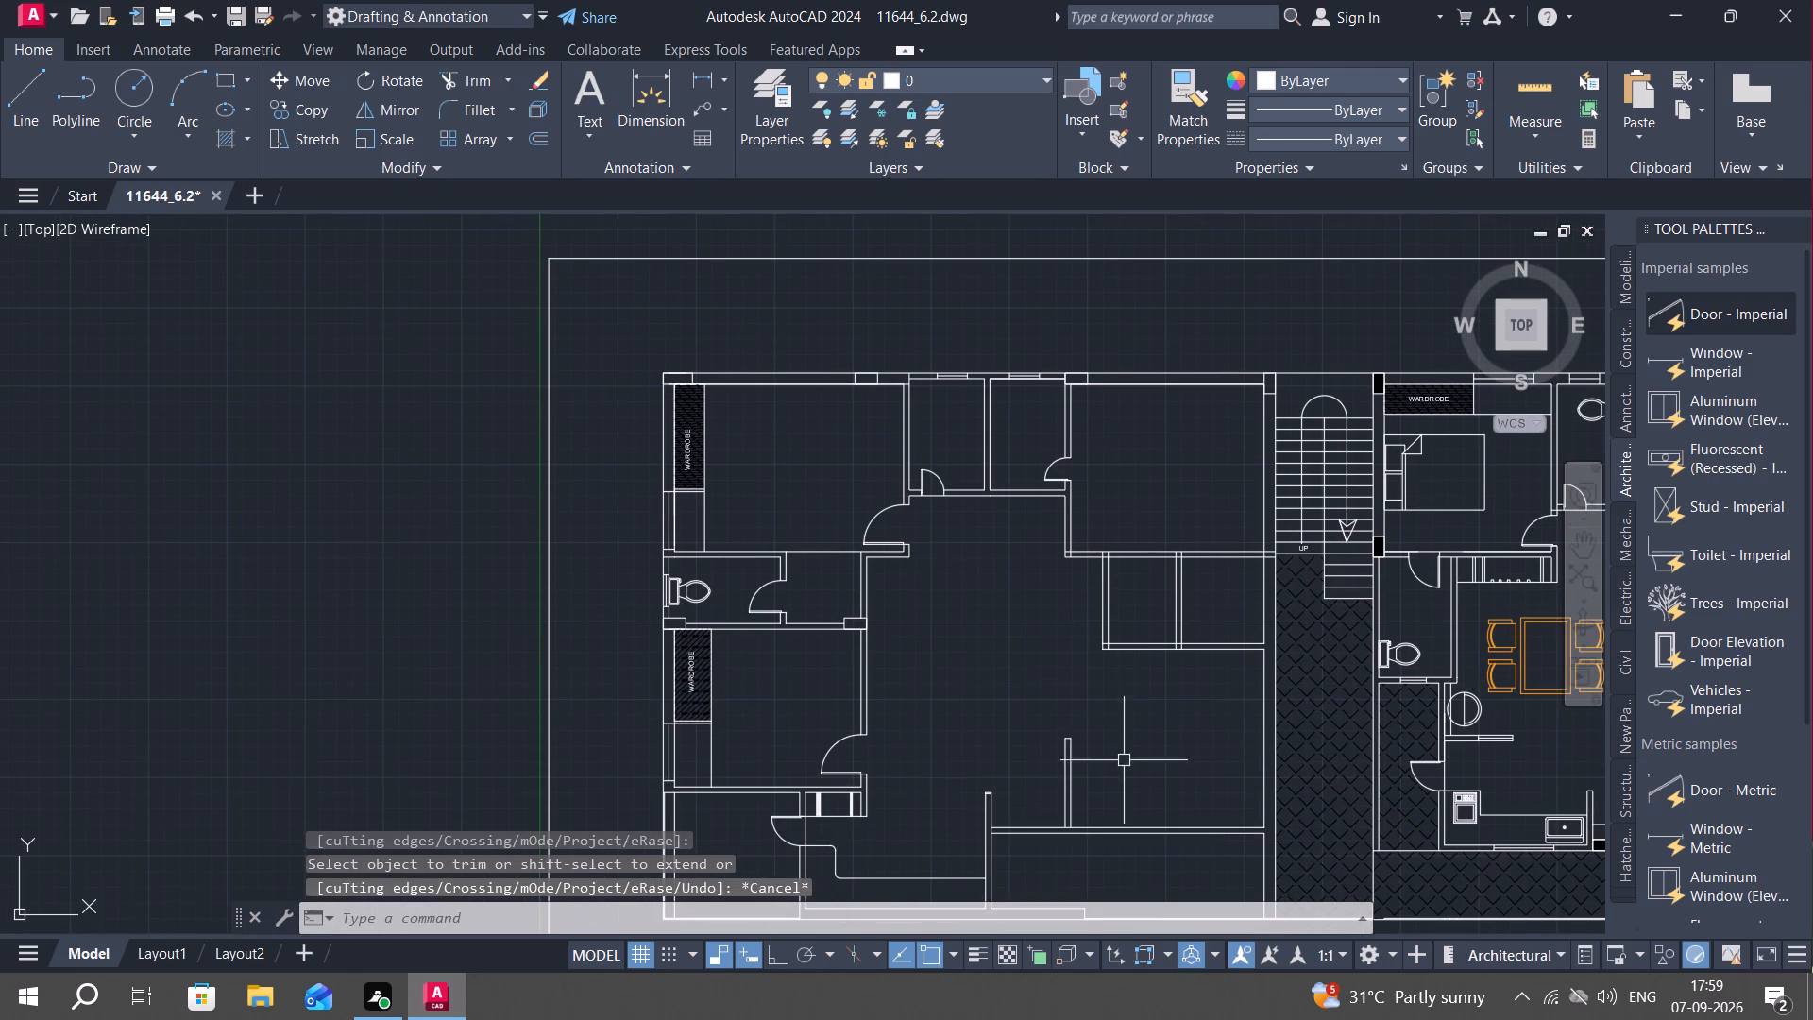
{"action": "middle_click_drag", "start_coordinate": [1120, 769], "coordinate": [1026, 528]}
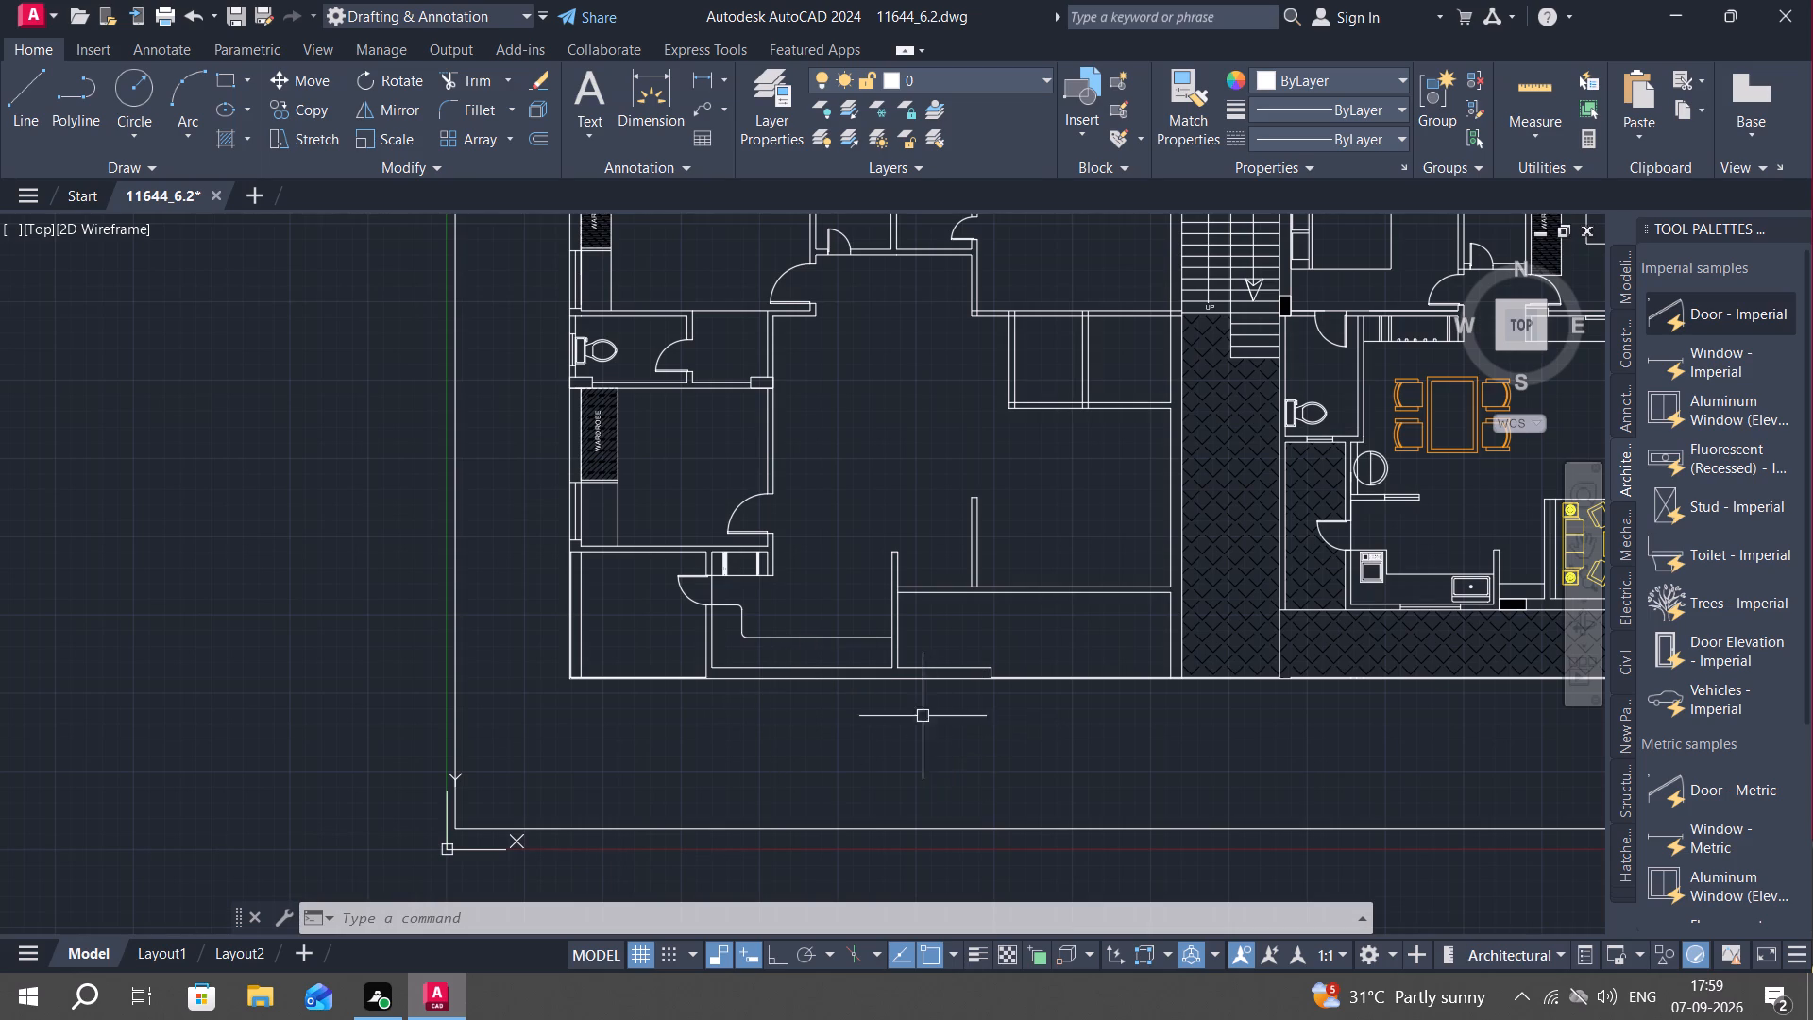
Draw a rectangle about 2'-2" wide across the full thickness of the south wall below the left unit's L-shaped counter.
{"action": "scroll", "coordinate": [807, 676], "scroll_direction": "up", "scroll_amount": 4}
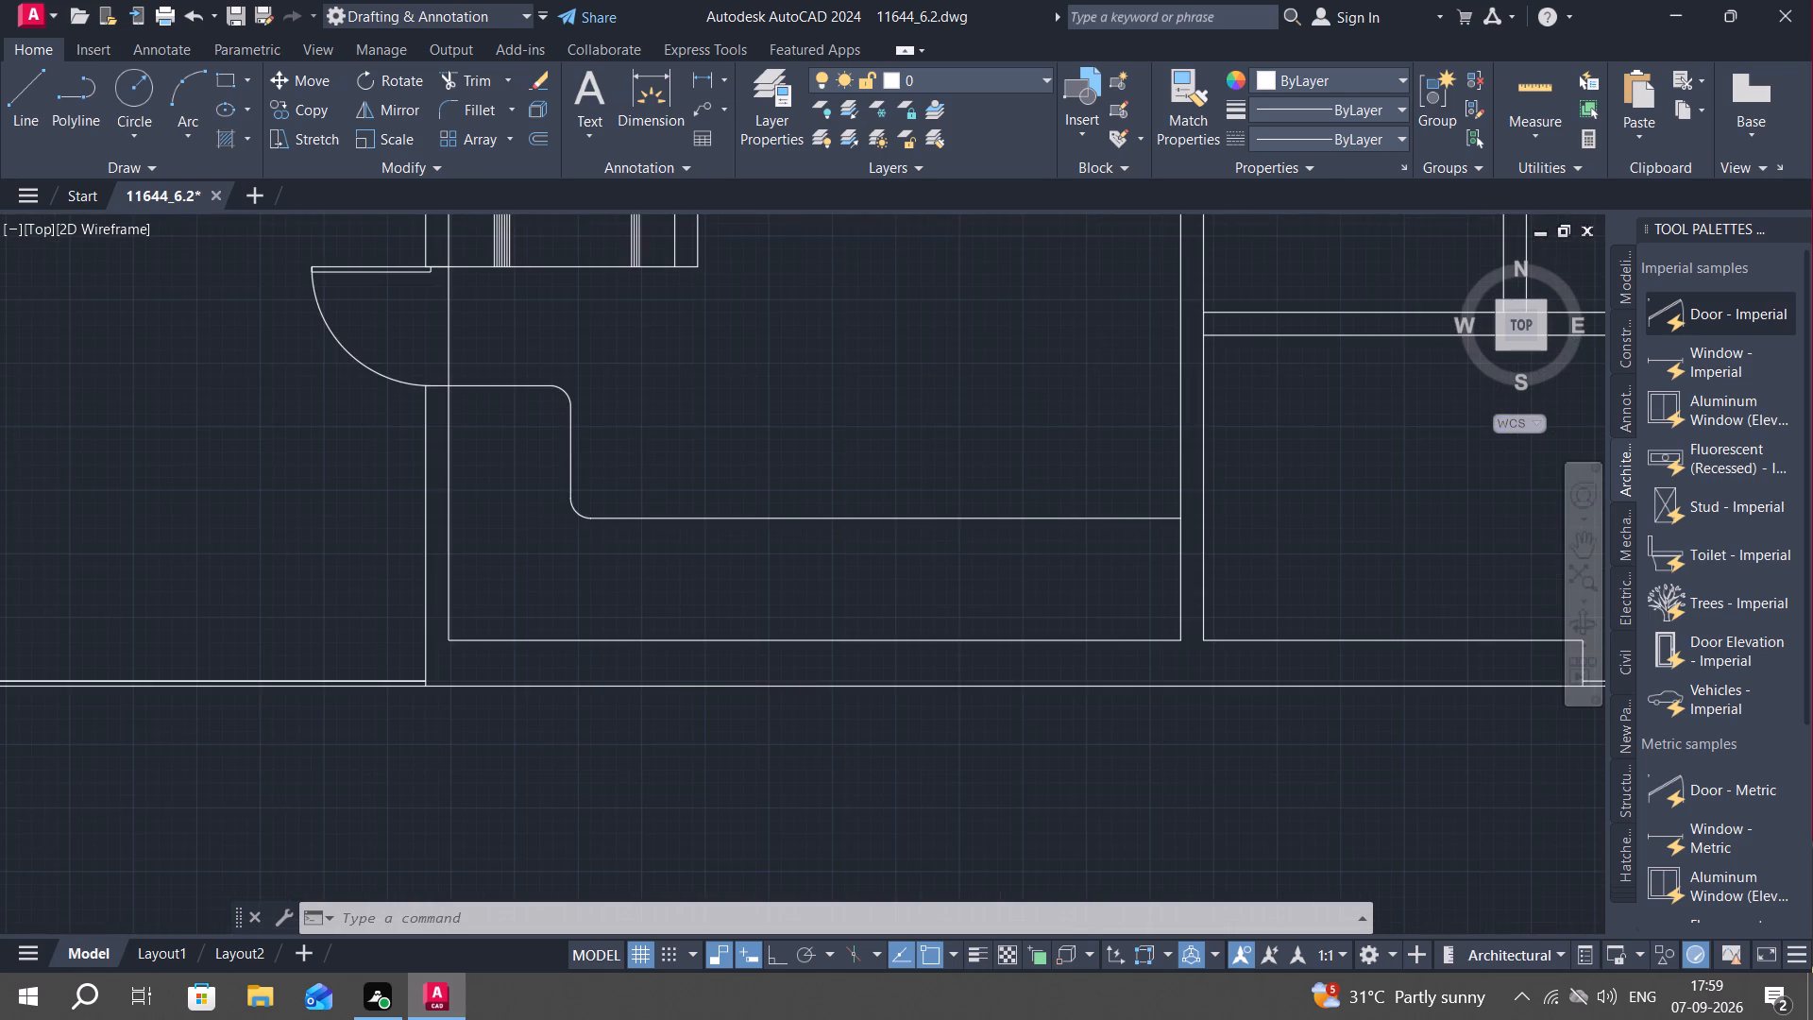
{"action": "type", "text": "REC"}
{"action": "key", "text": "space"}
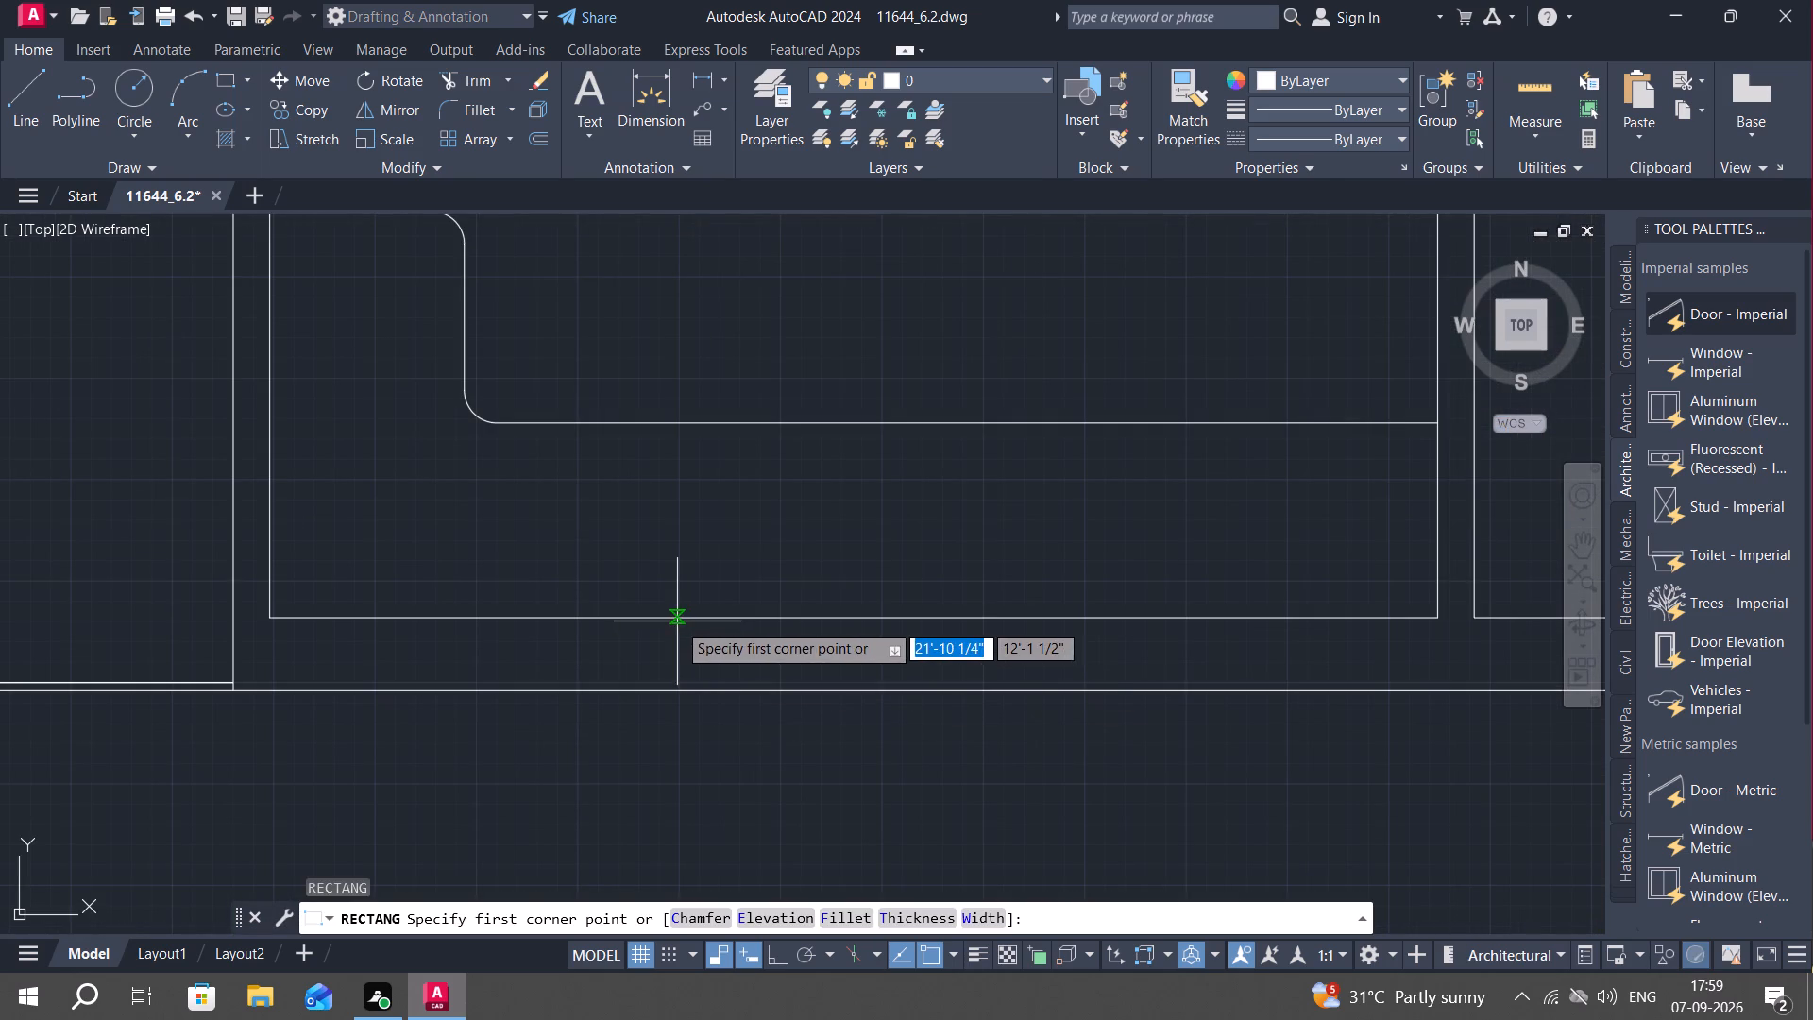
{"action": "left_click", "coordinate": [677, 614]}
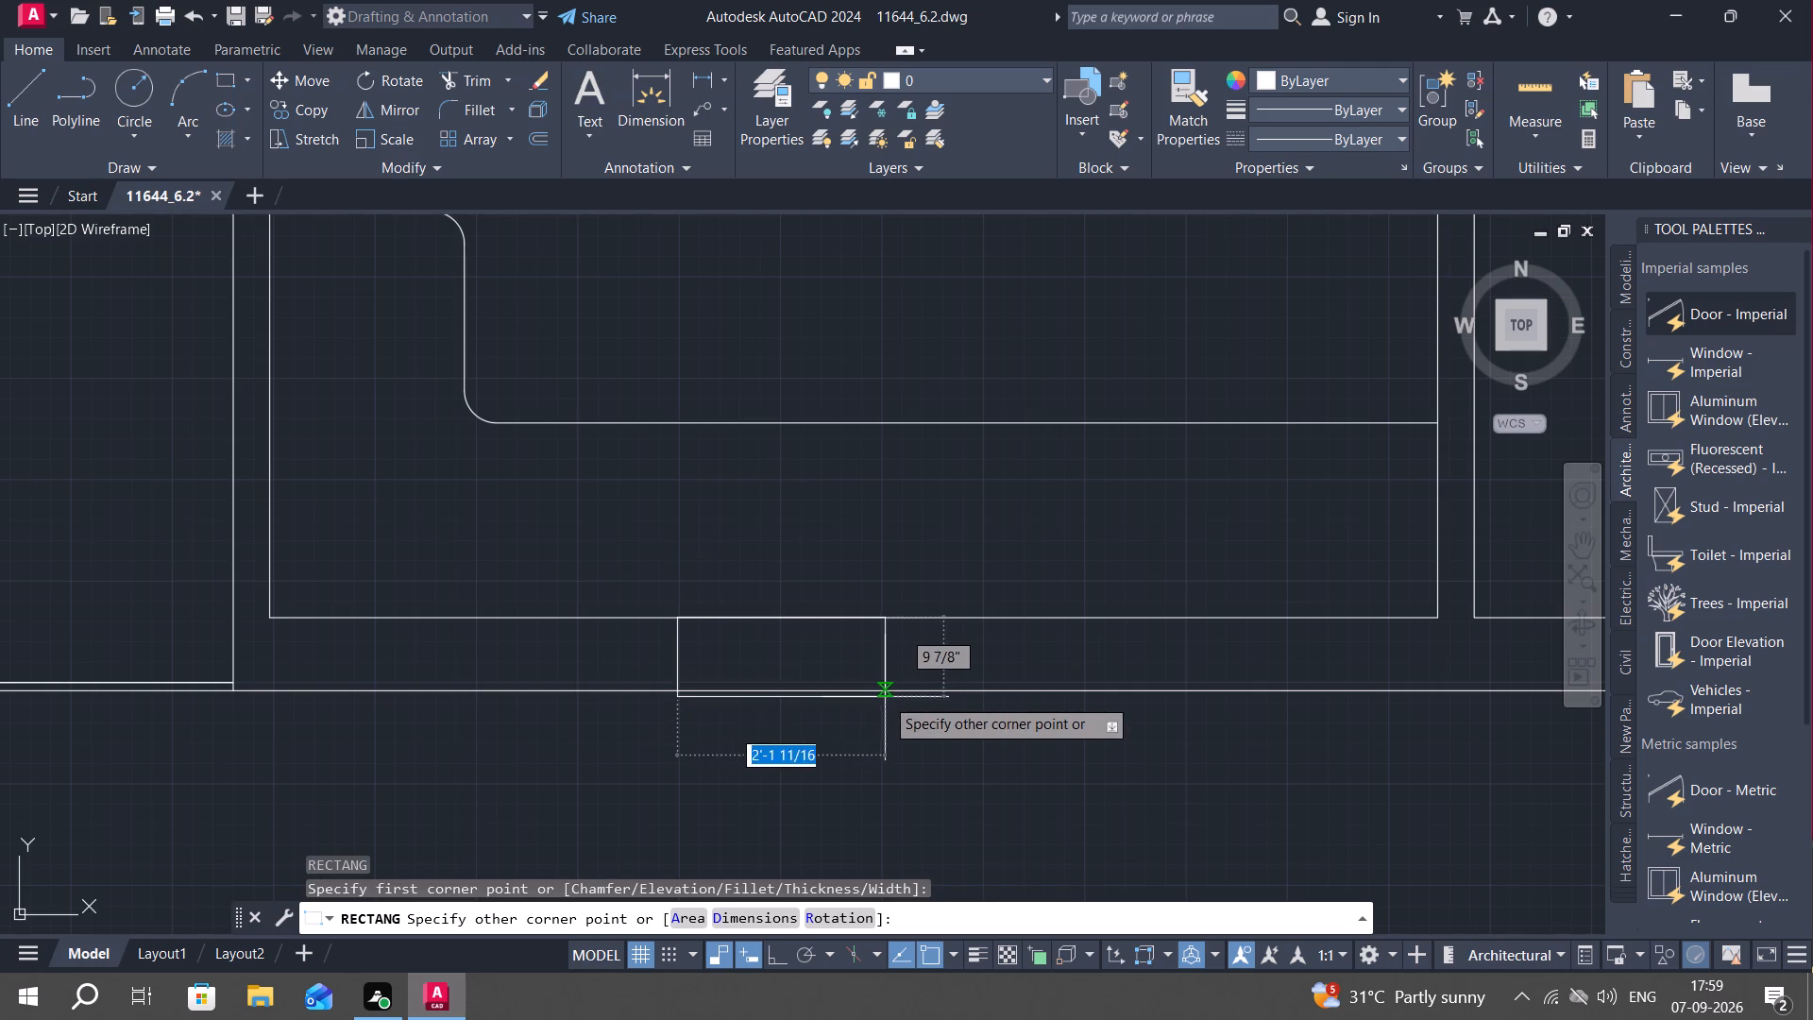
{"action": "left_click", "coordinate": [883, 689]}
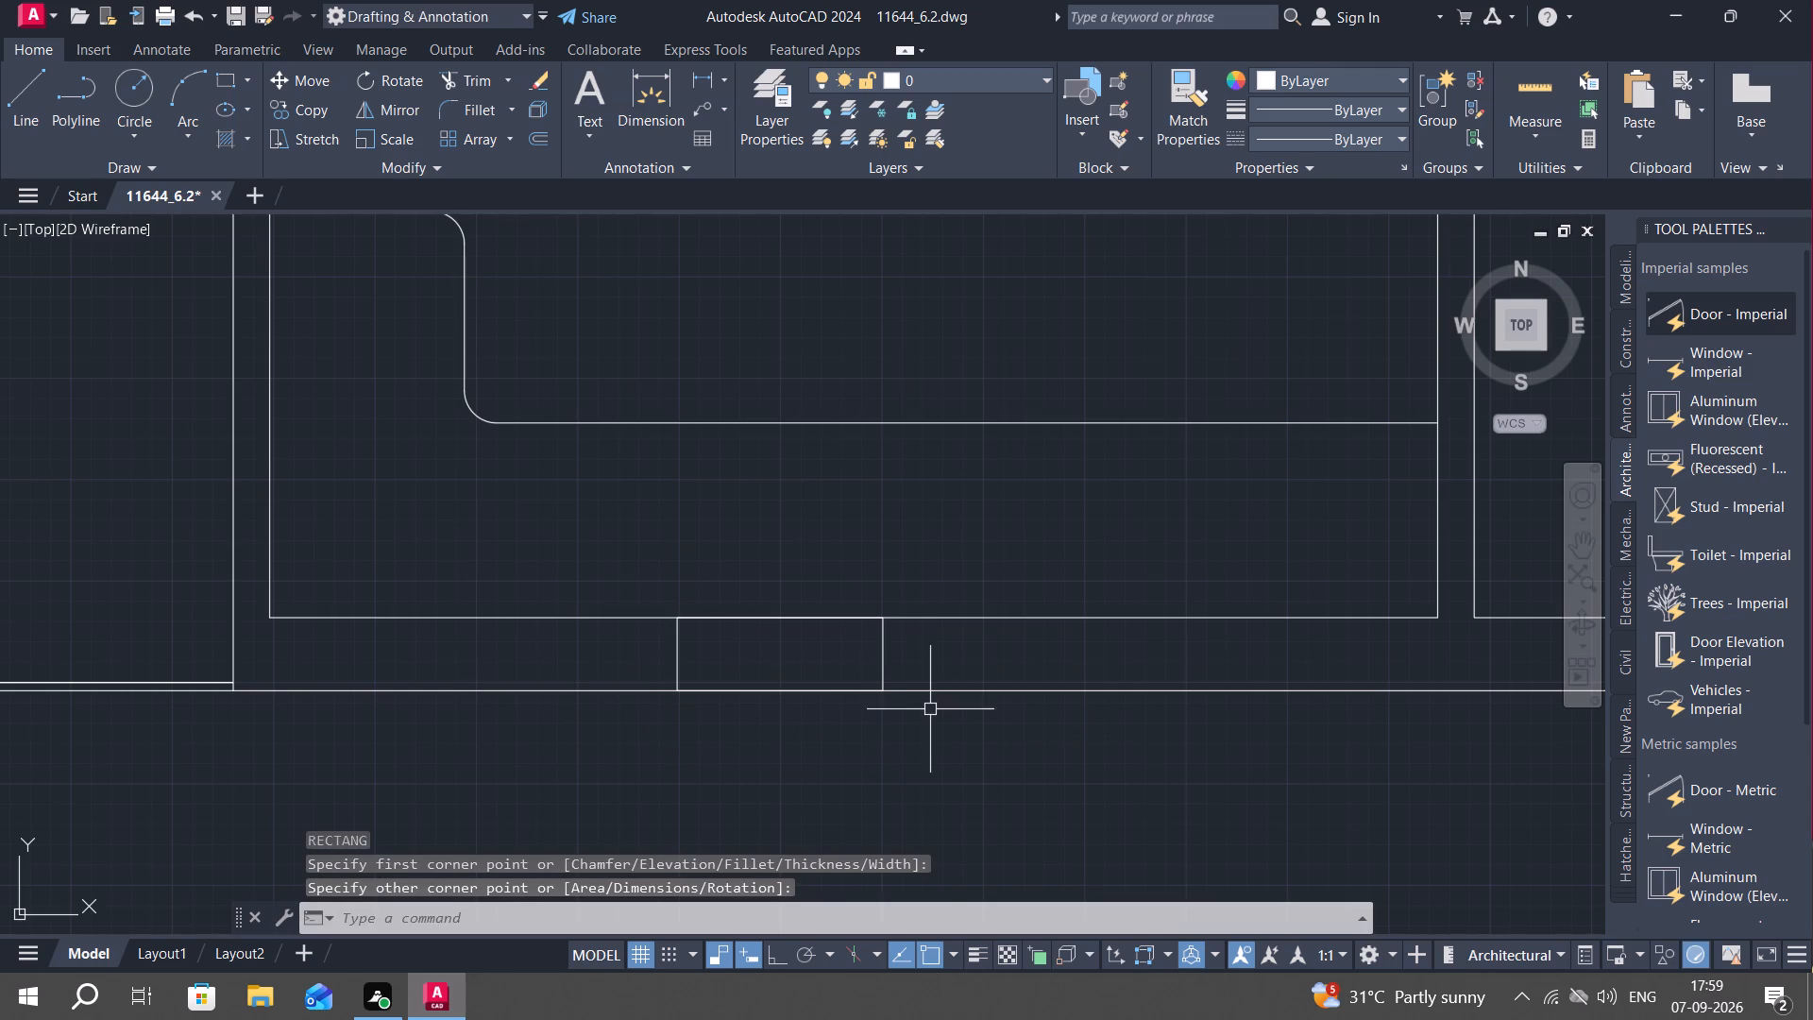
{"action": "middle_click_drag", "start_coordinate": [906, 704], "coordinate": [823, 692]}
{"action": "key", "text": "space"}
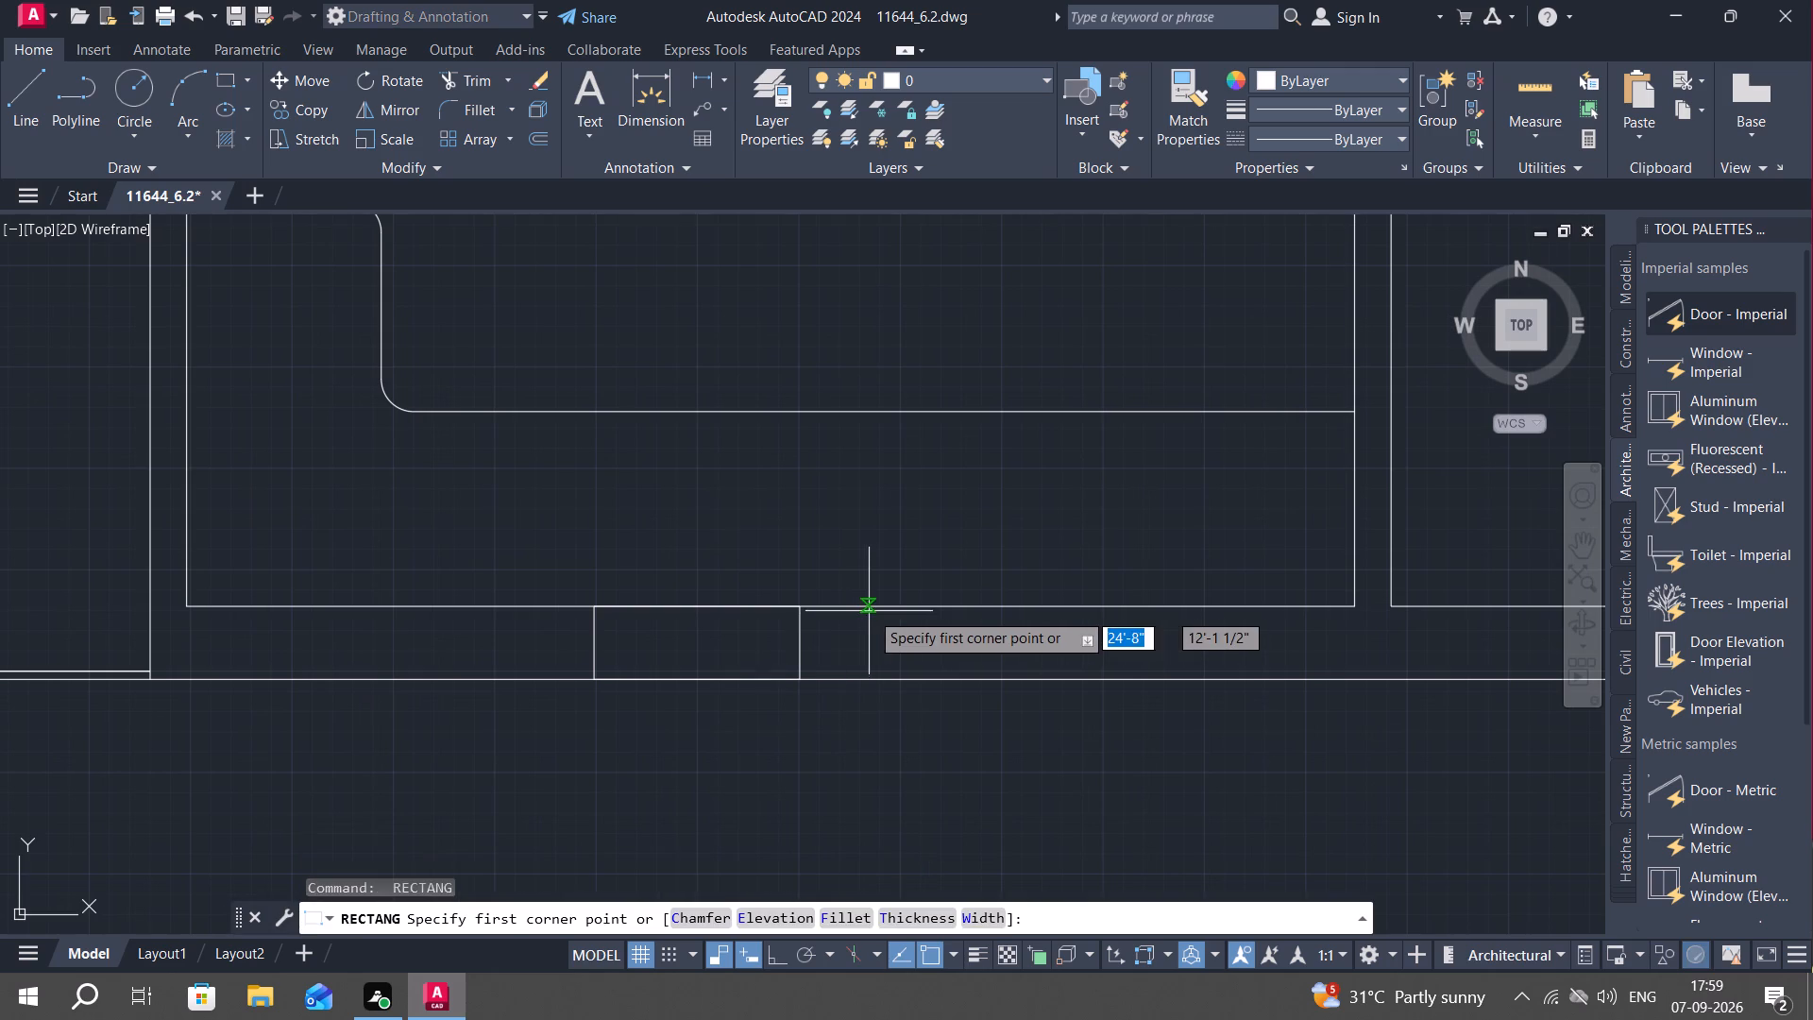
{"action": "key", "text": "Escape"}
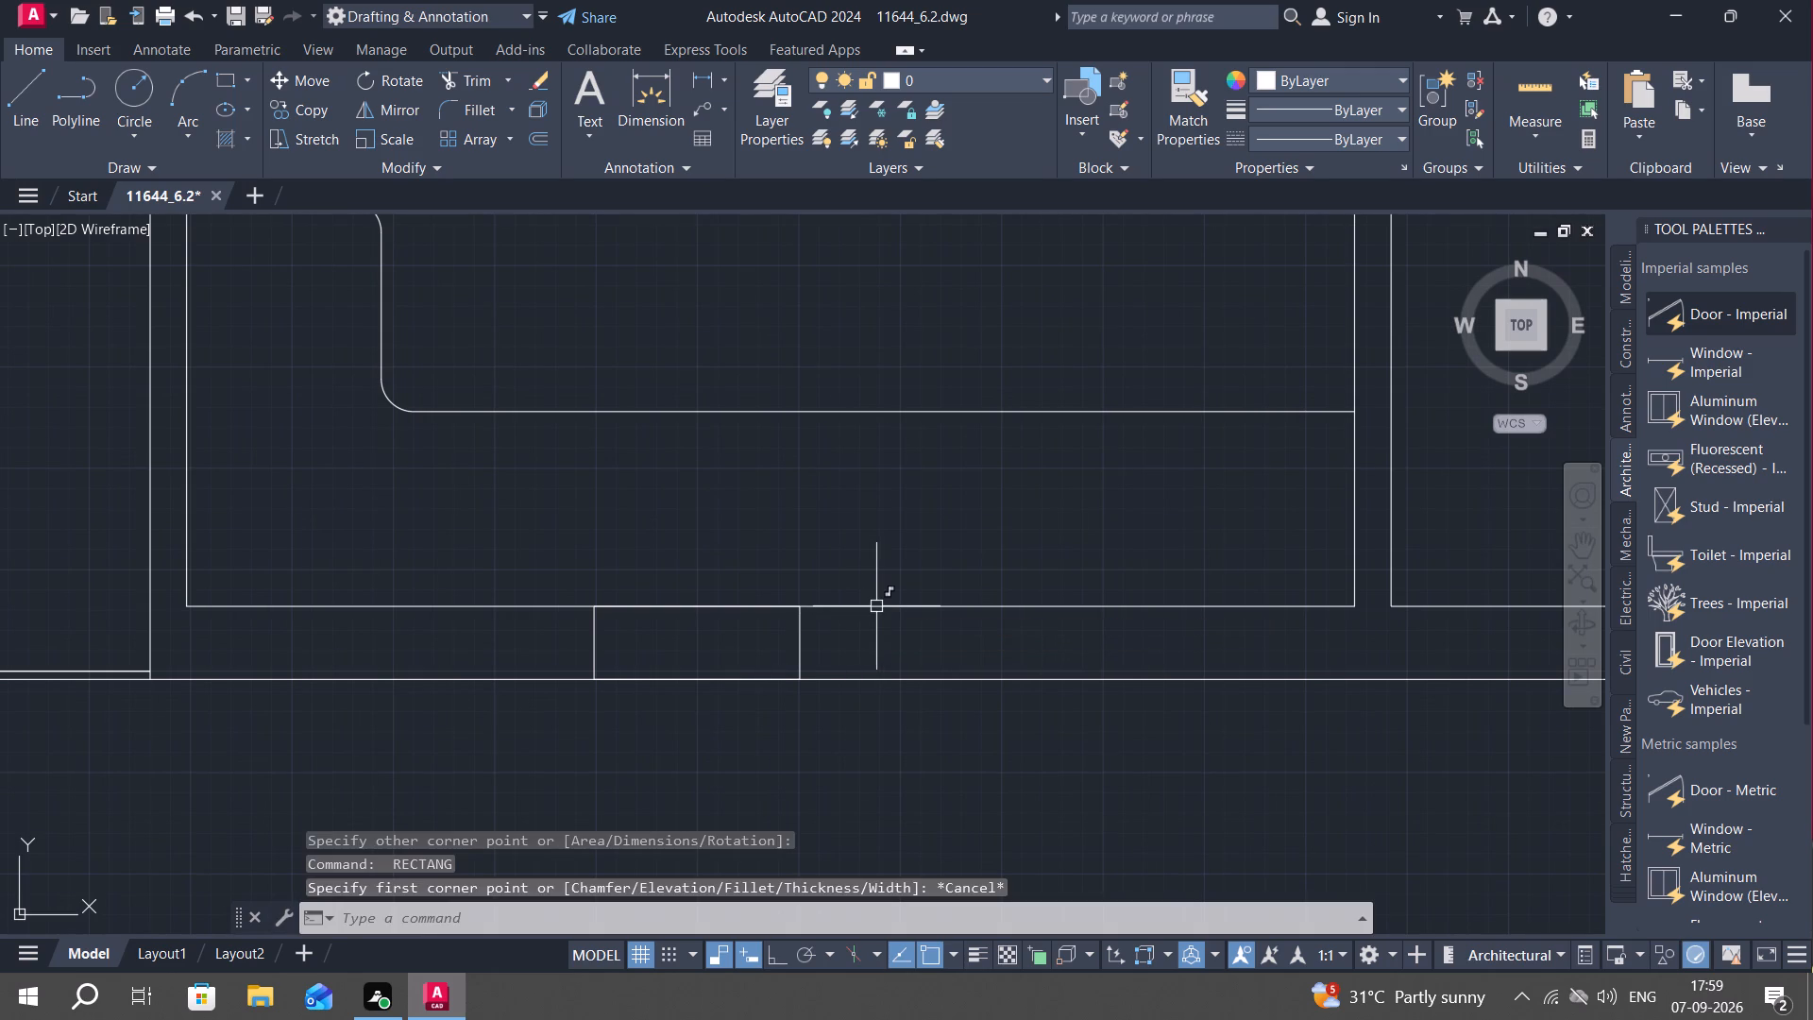
Draw a line across the south wall just east of the small wall rectangle and offset it 4' to the east.
{"action": "type", "text": "L"}
{"action": "key", "text": "space"}
{"action": "left_click", "coordinate": [876, 607]}
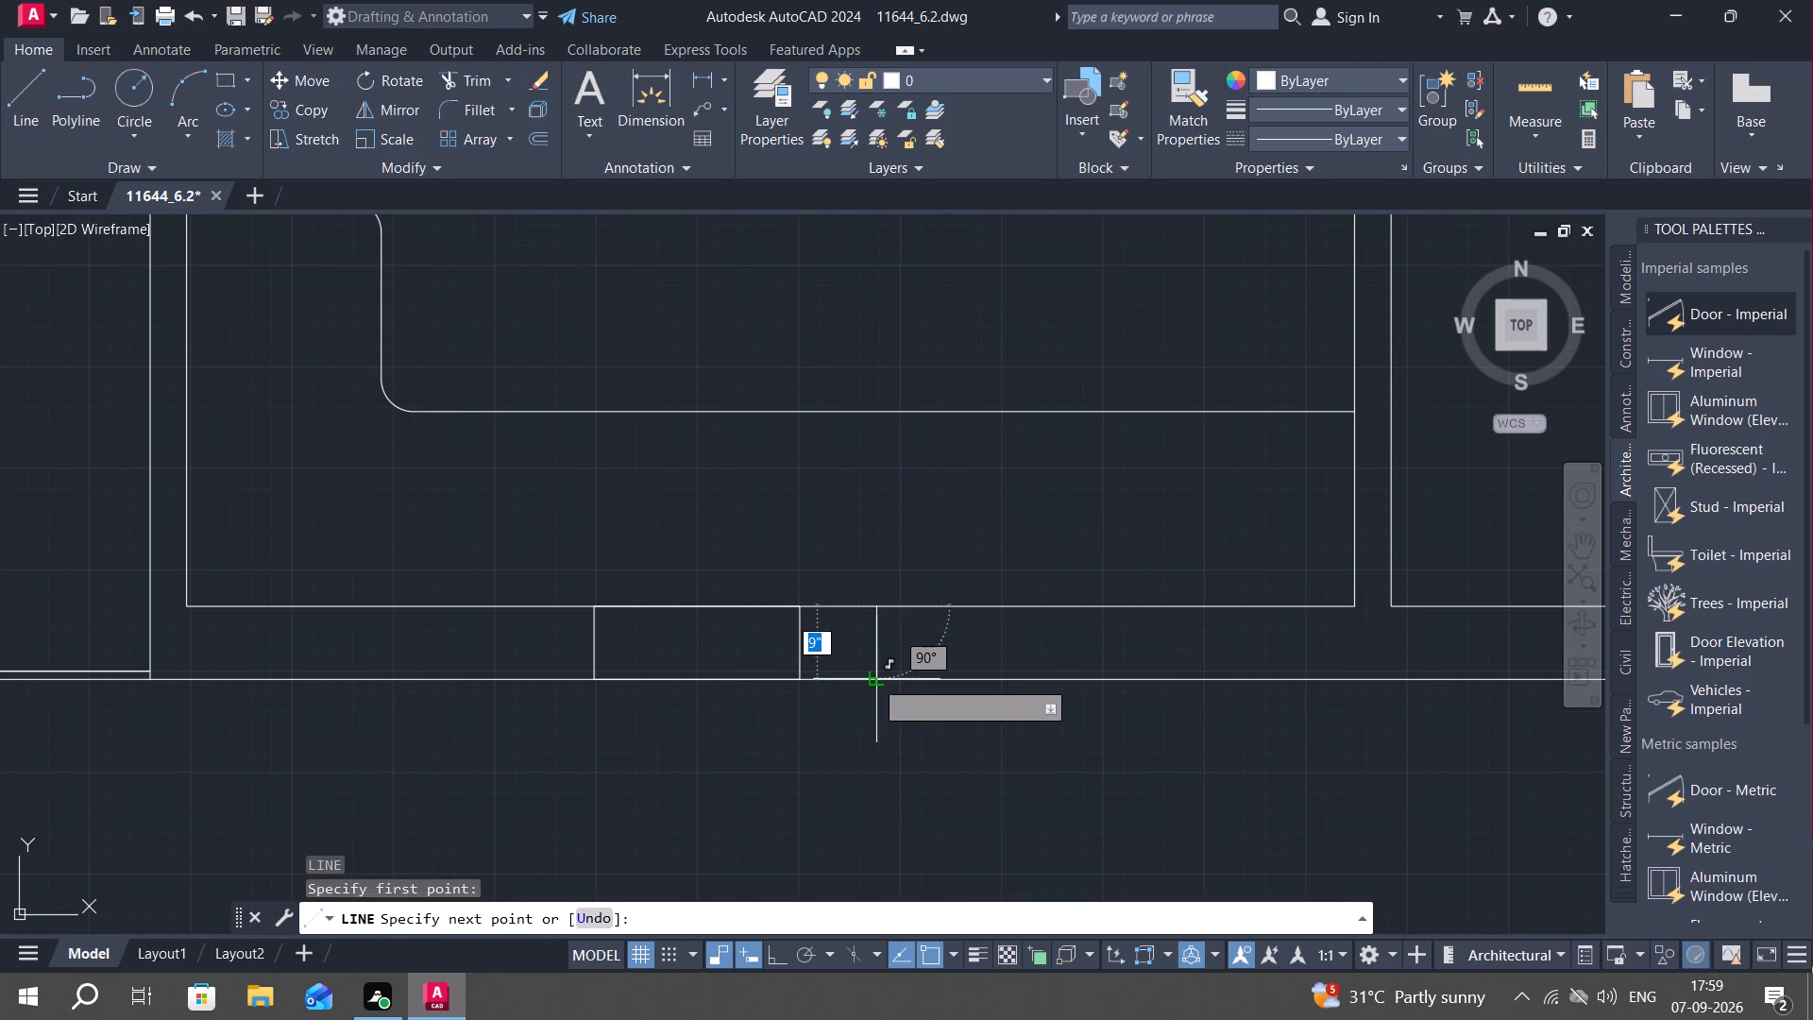
{"action": "left_click", "coordinate": [873, 678]}
{"action": "key", "text": "Escape"}
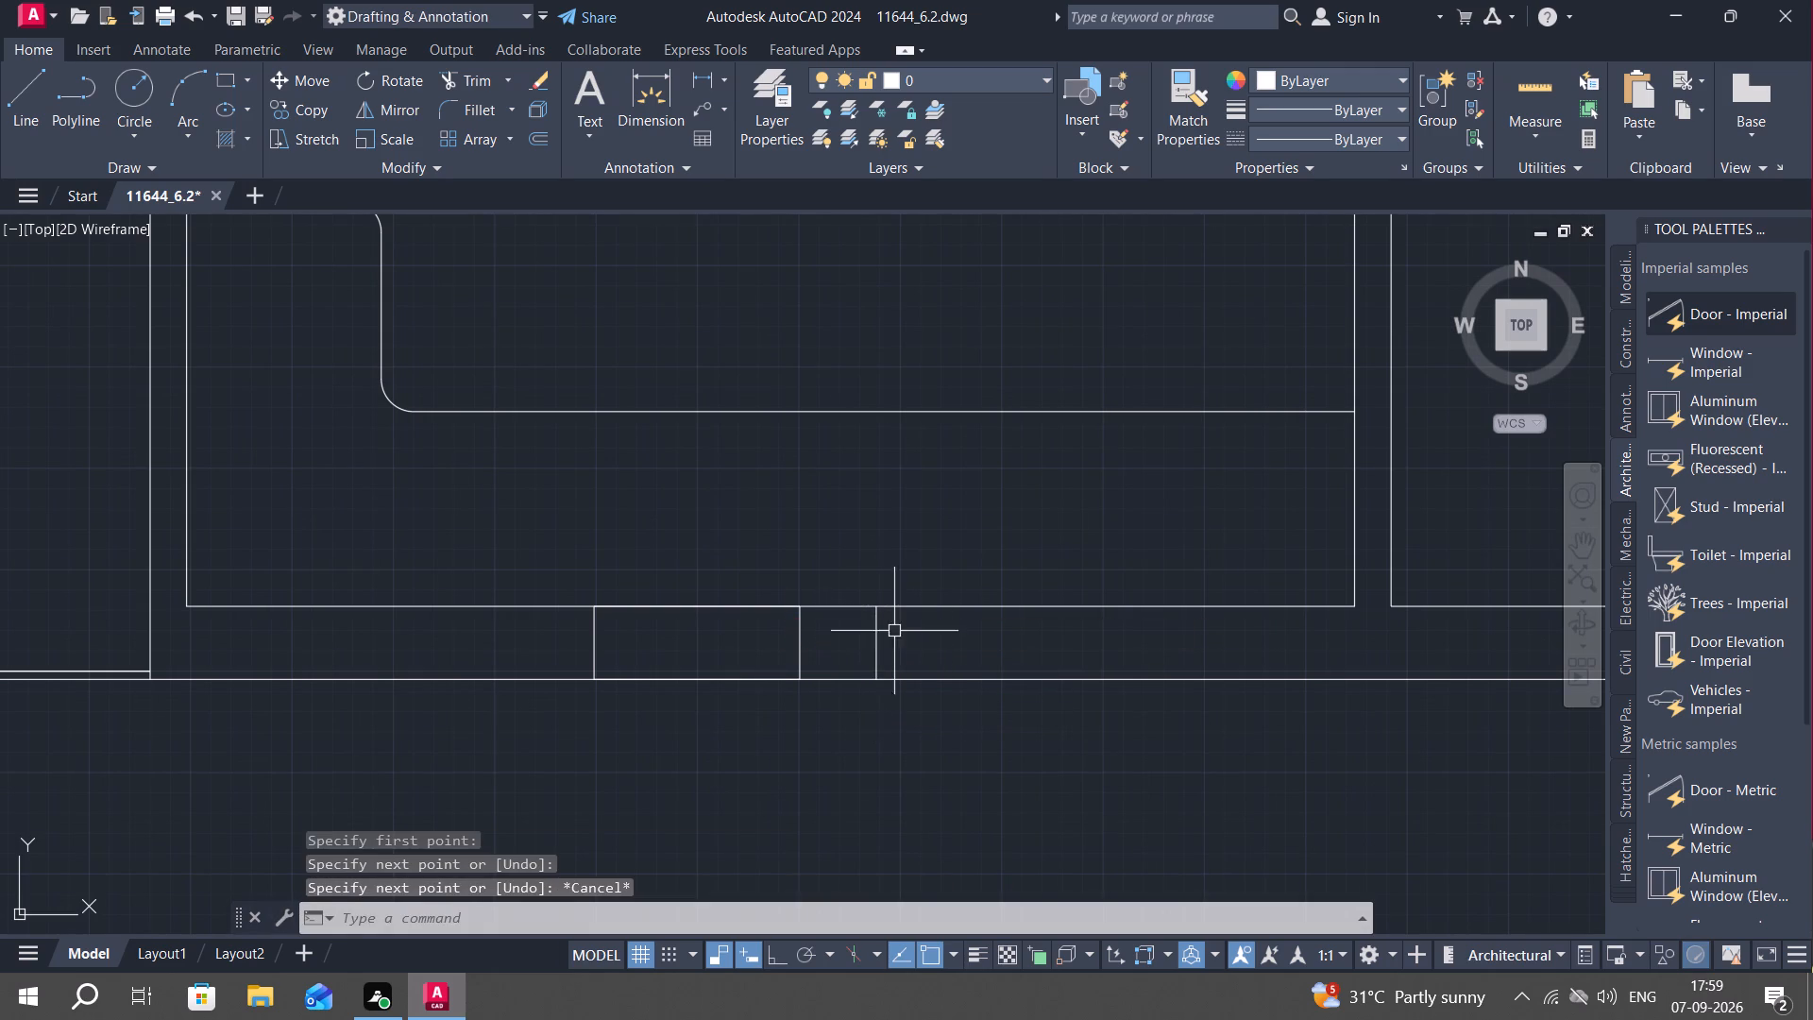
{"action": "type", "text": "O"}
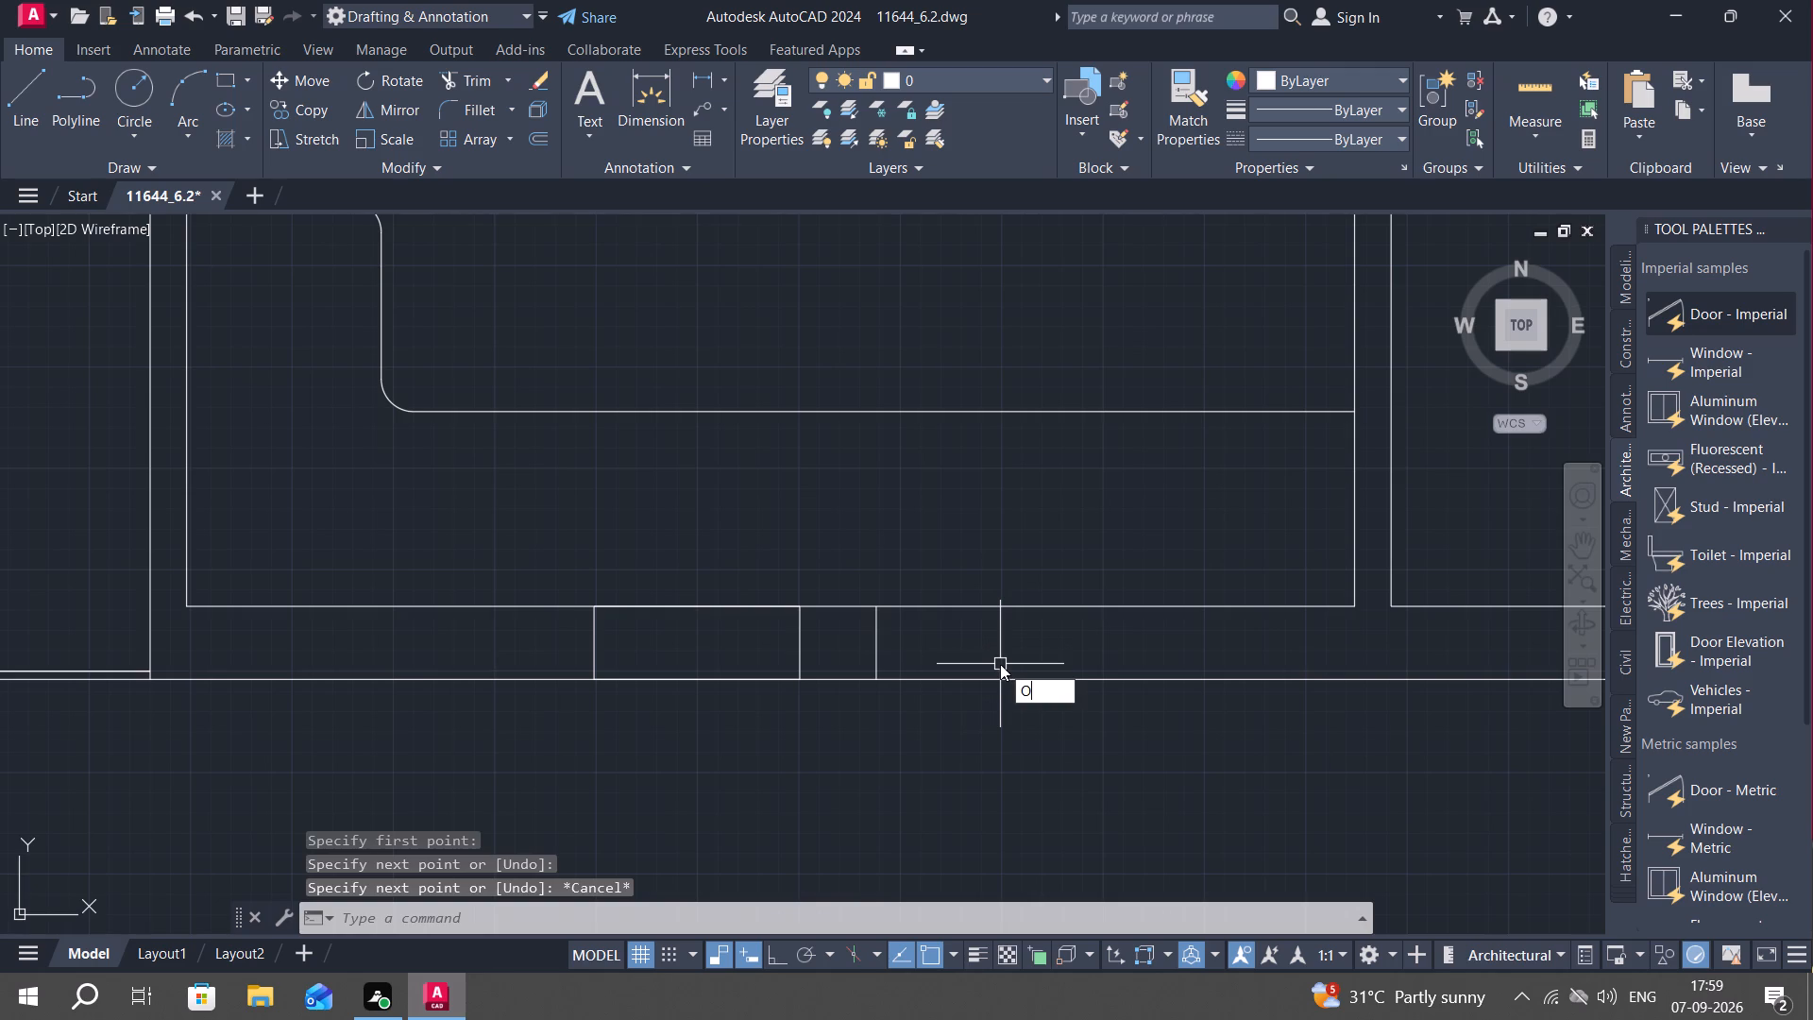
{"action": "key", "text": "space"}
{"action": "type", "text": "4'"}
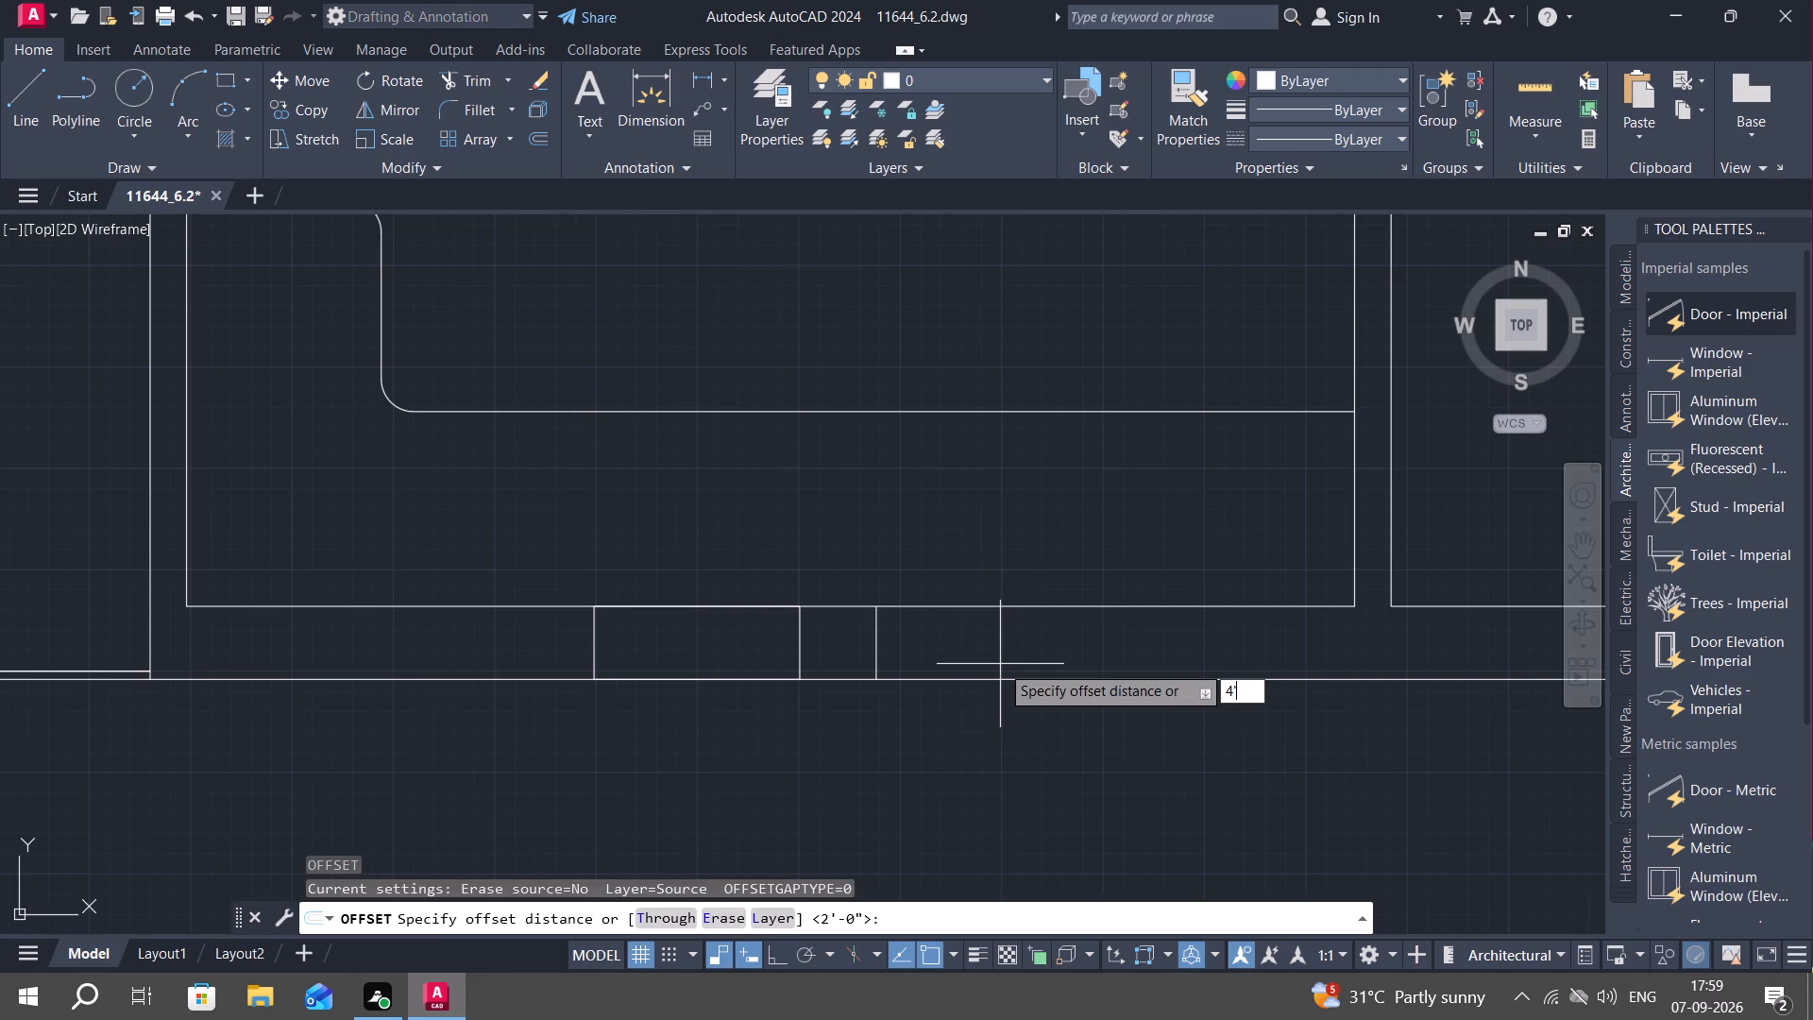
{"action": "key", "text": "space"}
{"action": "left_click", "coordinate": [876, 640]}
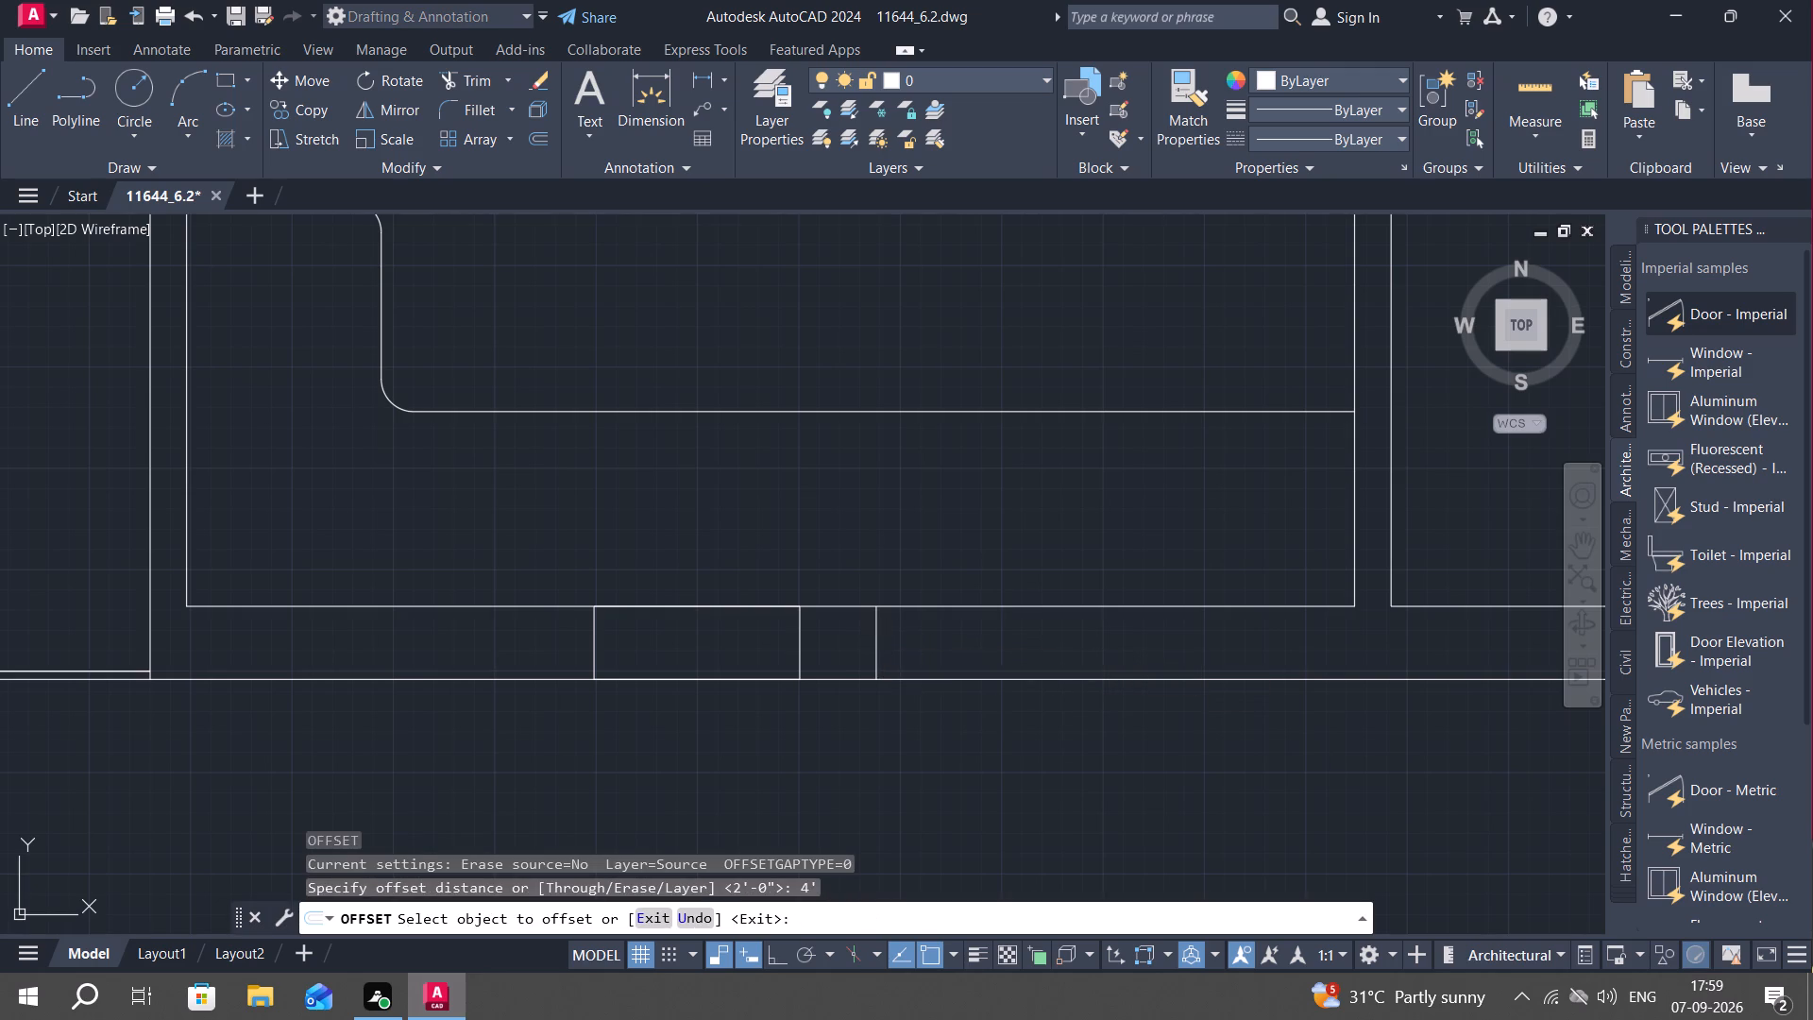
{"action": "left_click", "coordinate": [1147, 660]}
{"action": "key", "text": "Escape"}
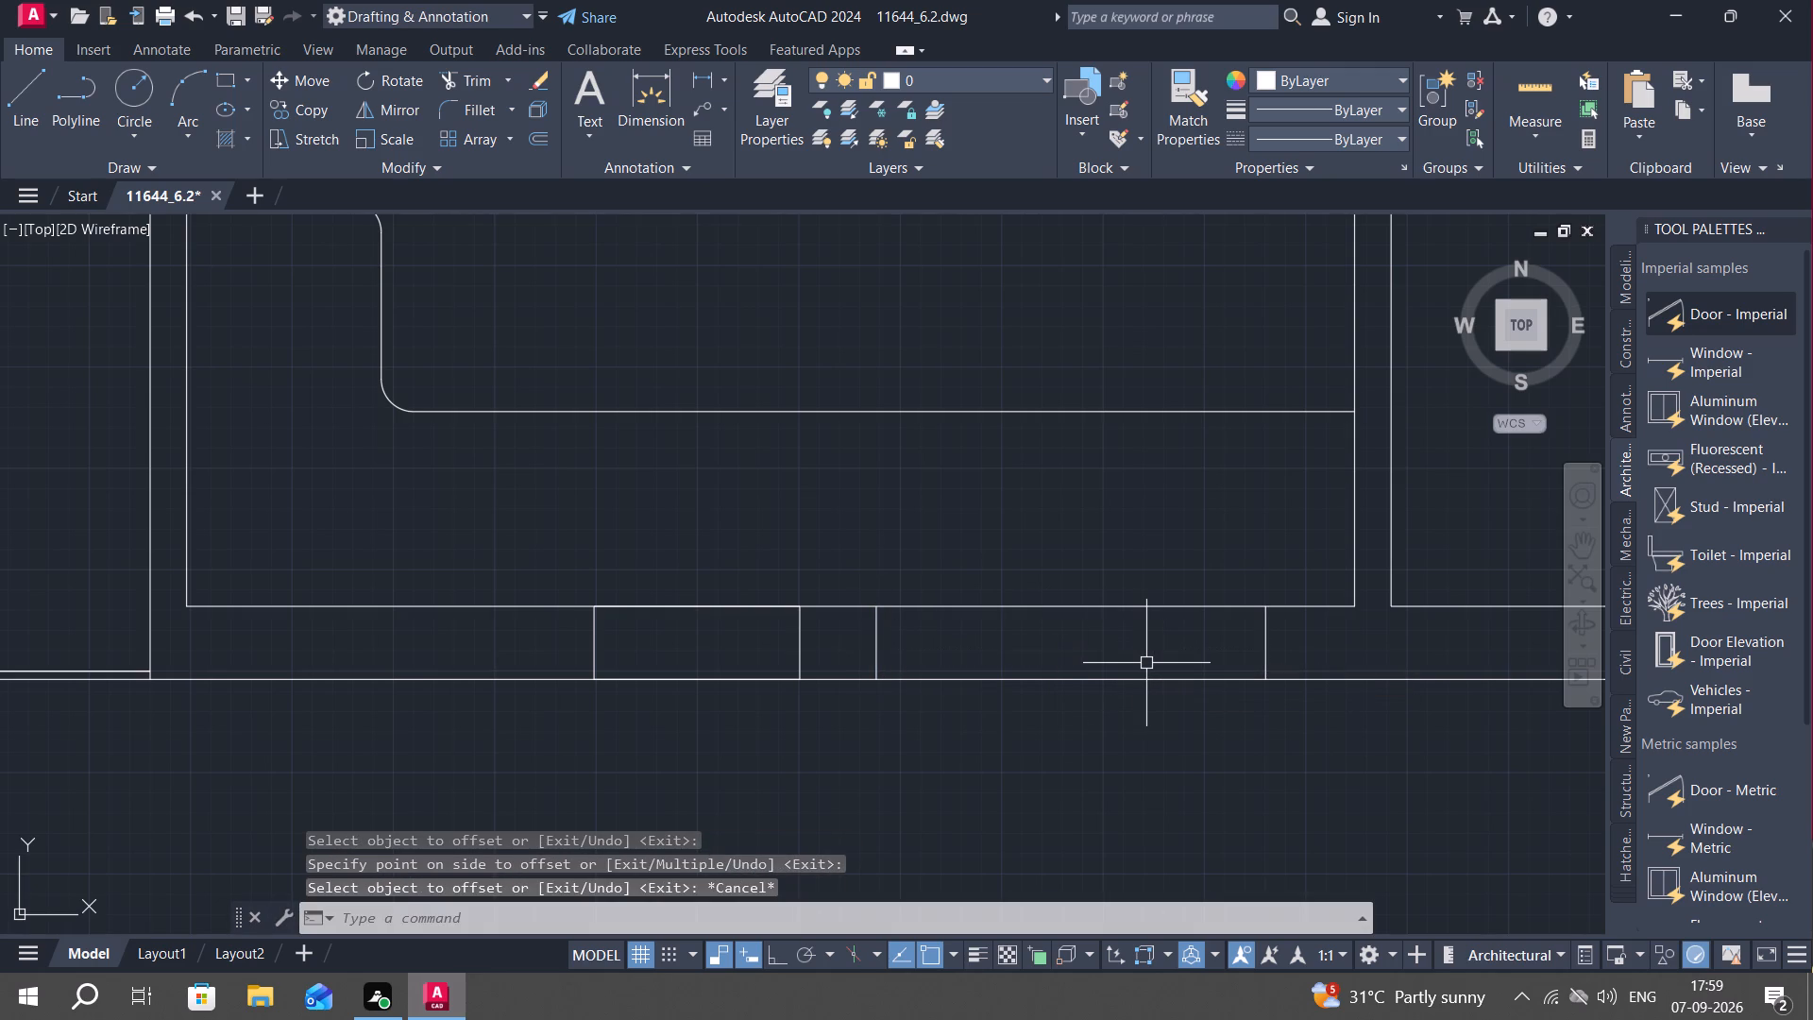
Draw a horizontal line midway through the wall thickness joining the two jamb lines as the window's centre line.
{"action": "key", "text": "l"}
{"action": "key", "text": "space"}
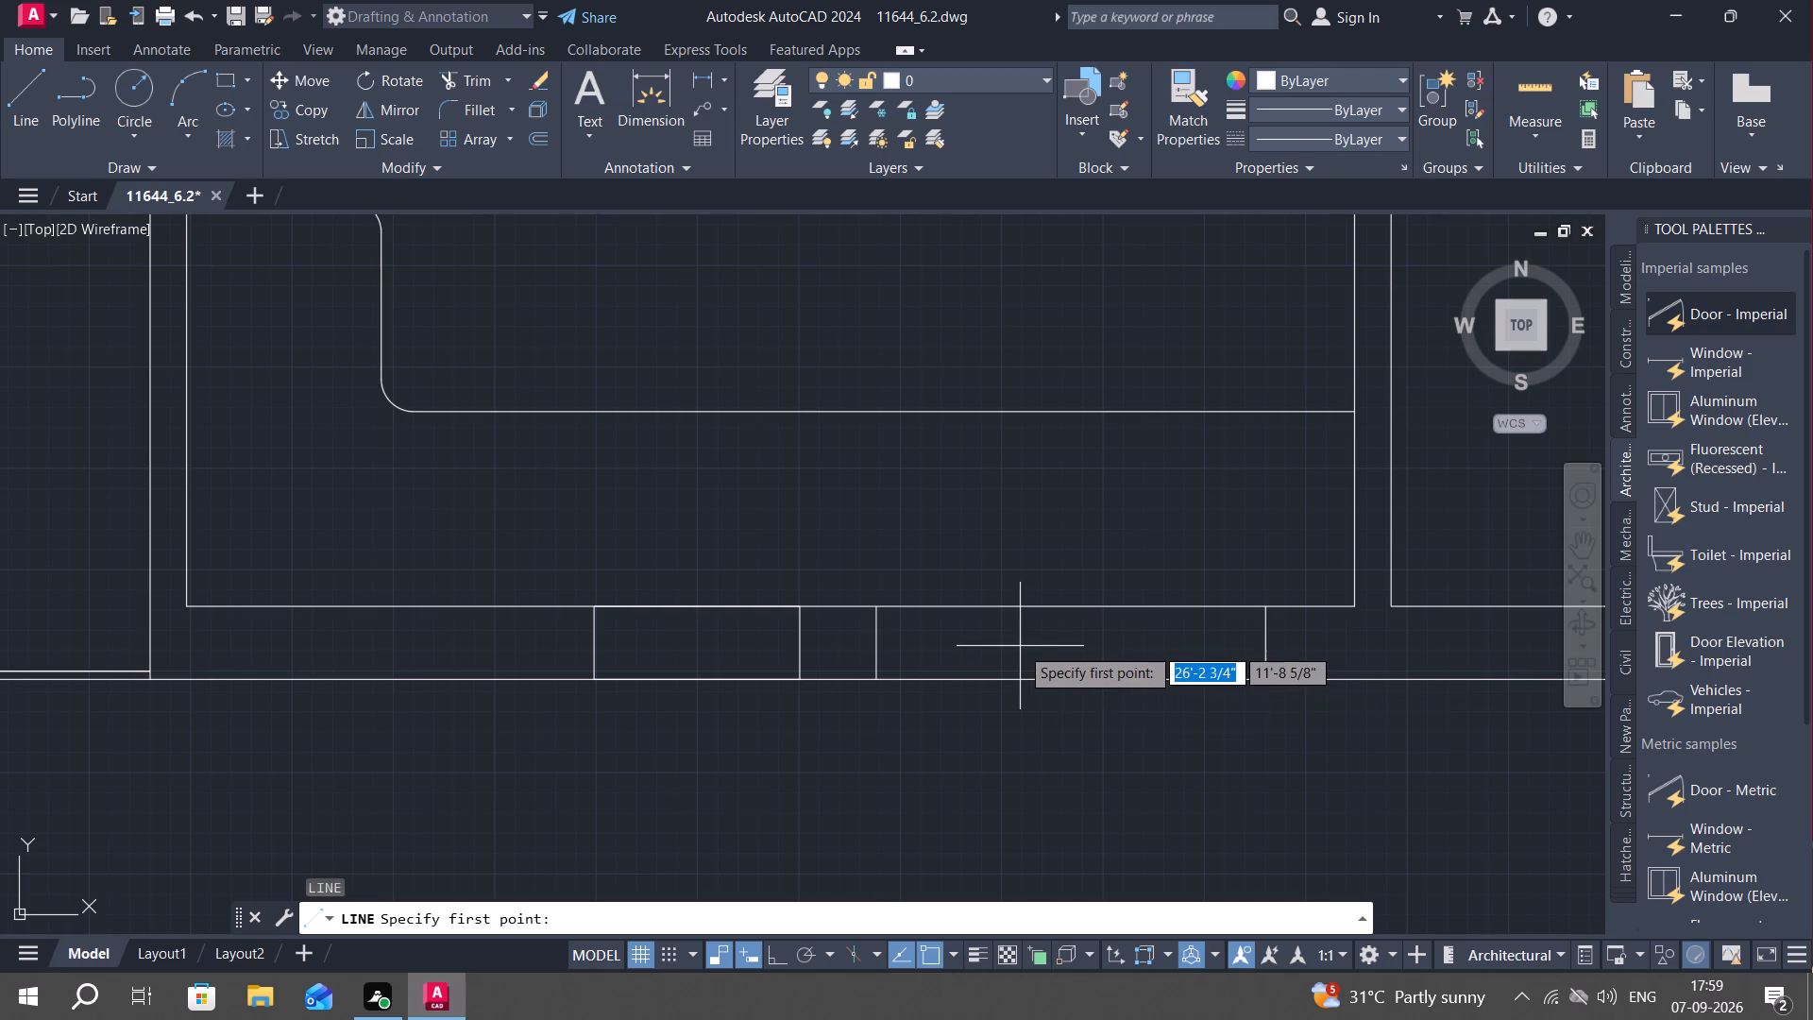
{"action": "left_click", "coordinate": [878, 649]}
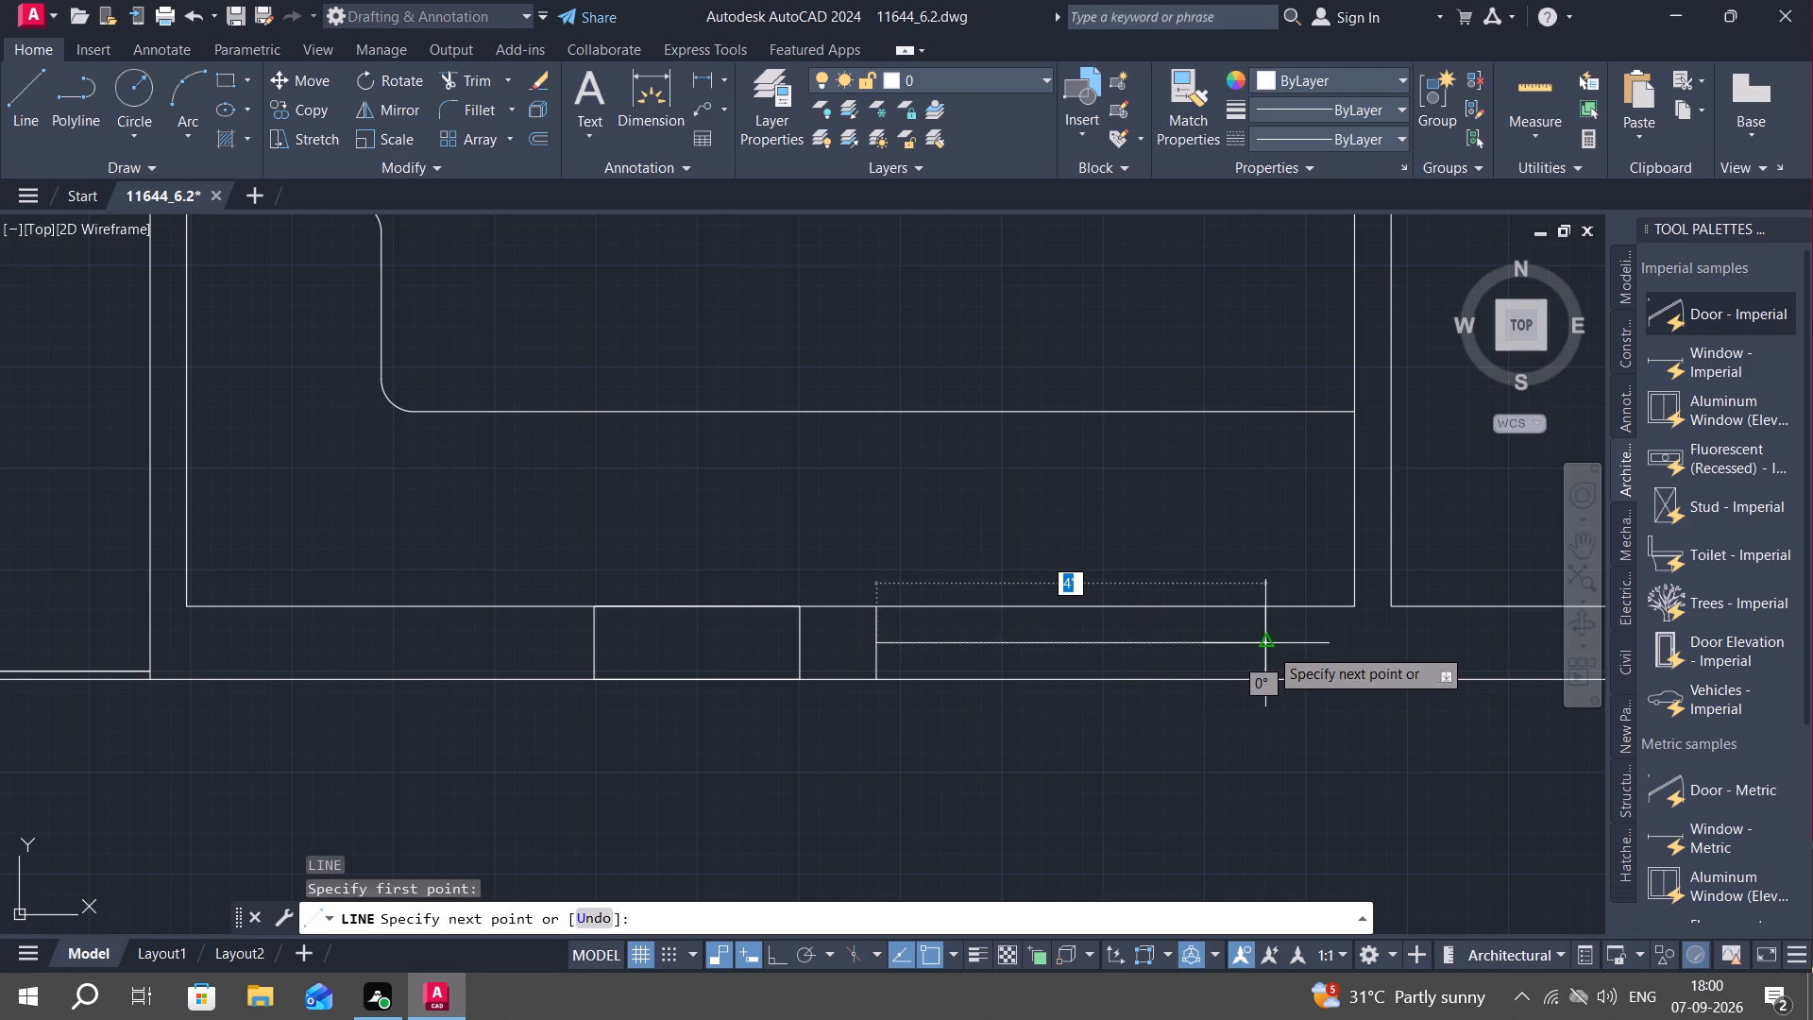
{"action": "left_click", "coordinate": [1269, 647]}
{"action": "key", "text": "Escape"}
Copy the sink from the right unit's kitchen counter to the east end of the left unit's counter.
{"action": "scroll", "coordinate": [833, 627], "scroll_direction": "down", "scroll_amount": 1}
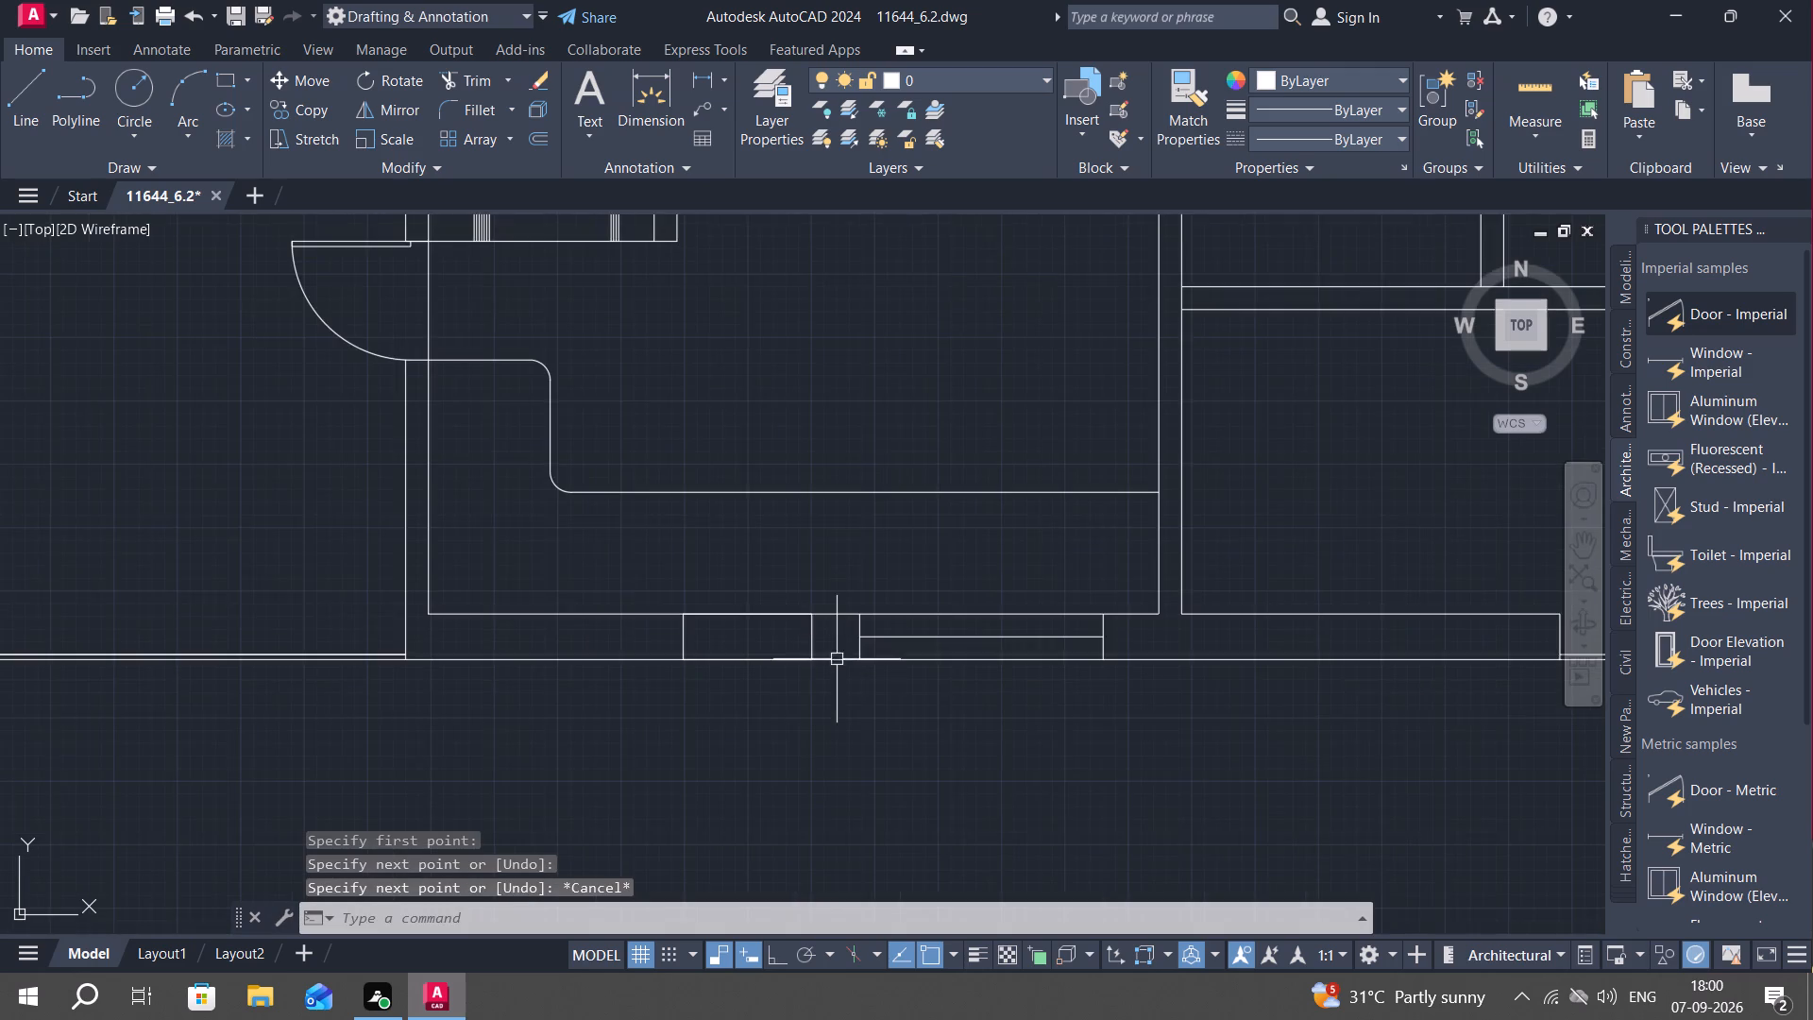
{"action": "scroll", "coordinate": [833, 707], "scroll_direction": "down", "scroll_amount": 2}
{"action": "middle_click_drag", "start_coordinate": [865, 759], "coordinate": [730, 766]}
{"action": "scroll", "coordinate": [729, 765], "scroll_direction": "down", "scroll_amount": 2}
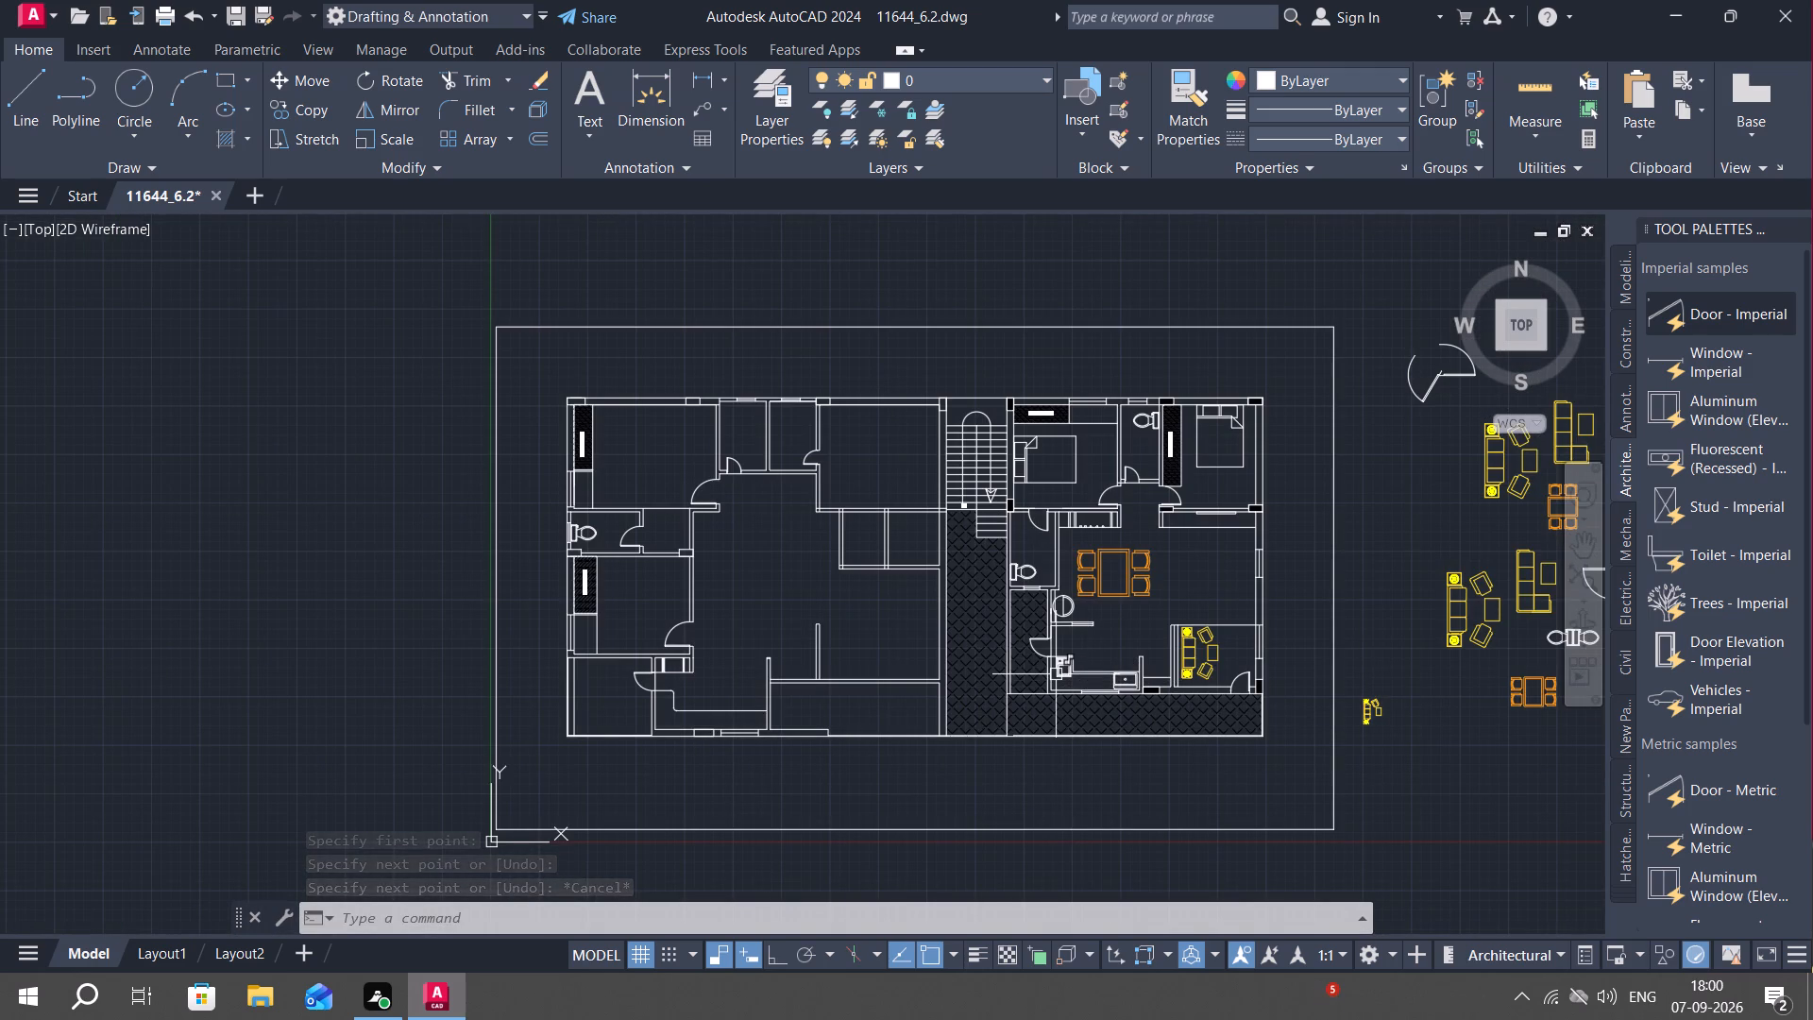
{"action": "scroll", "coordinate": [1123, 688], "scroll_direction": "up", "scroll_amount": 3}
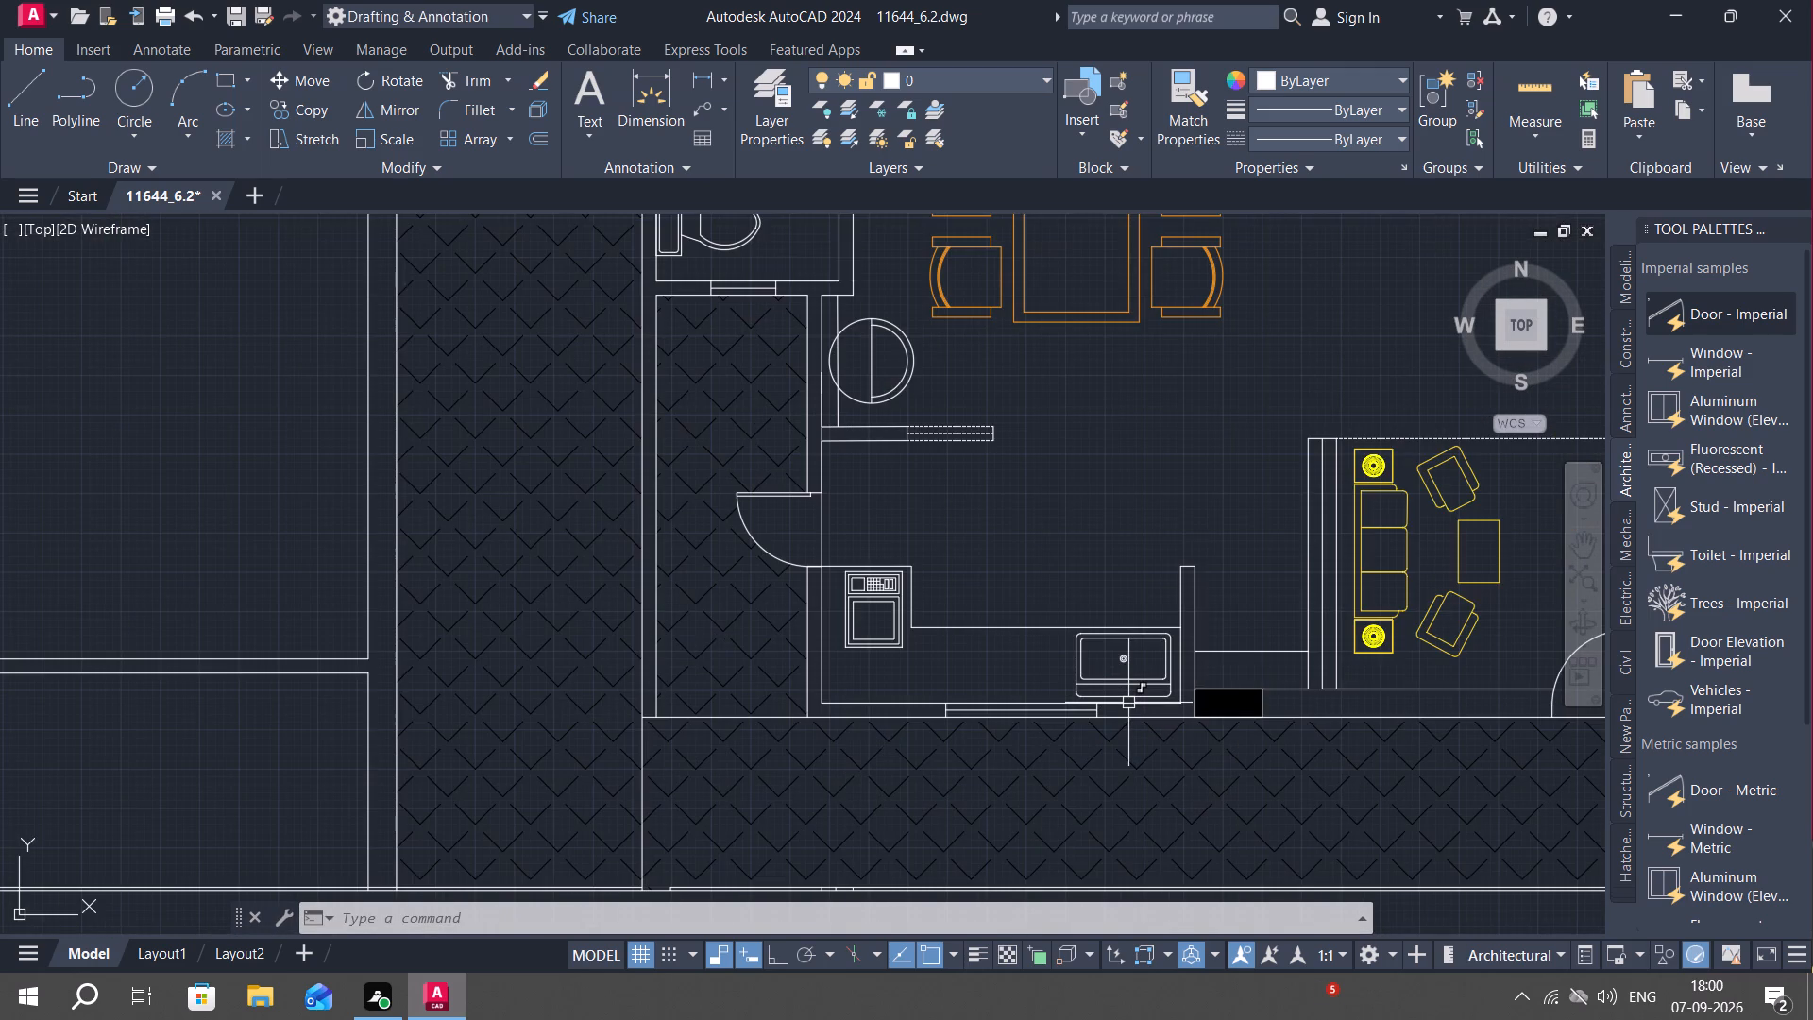
{"action": "type", "text": "CO"}
{"action": "key", "text": "space"}
{"action": "left_click", "coordinate": [1091, 689]}
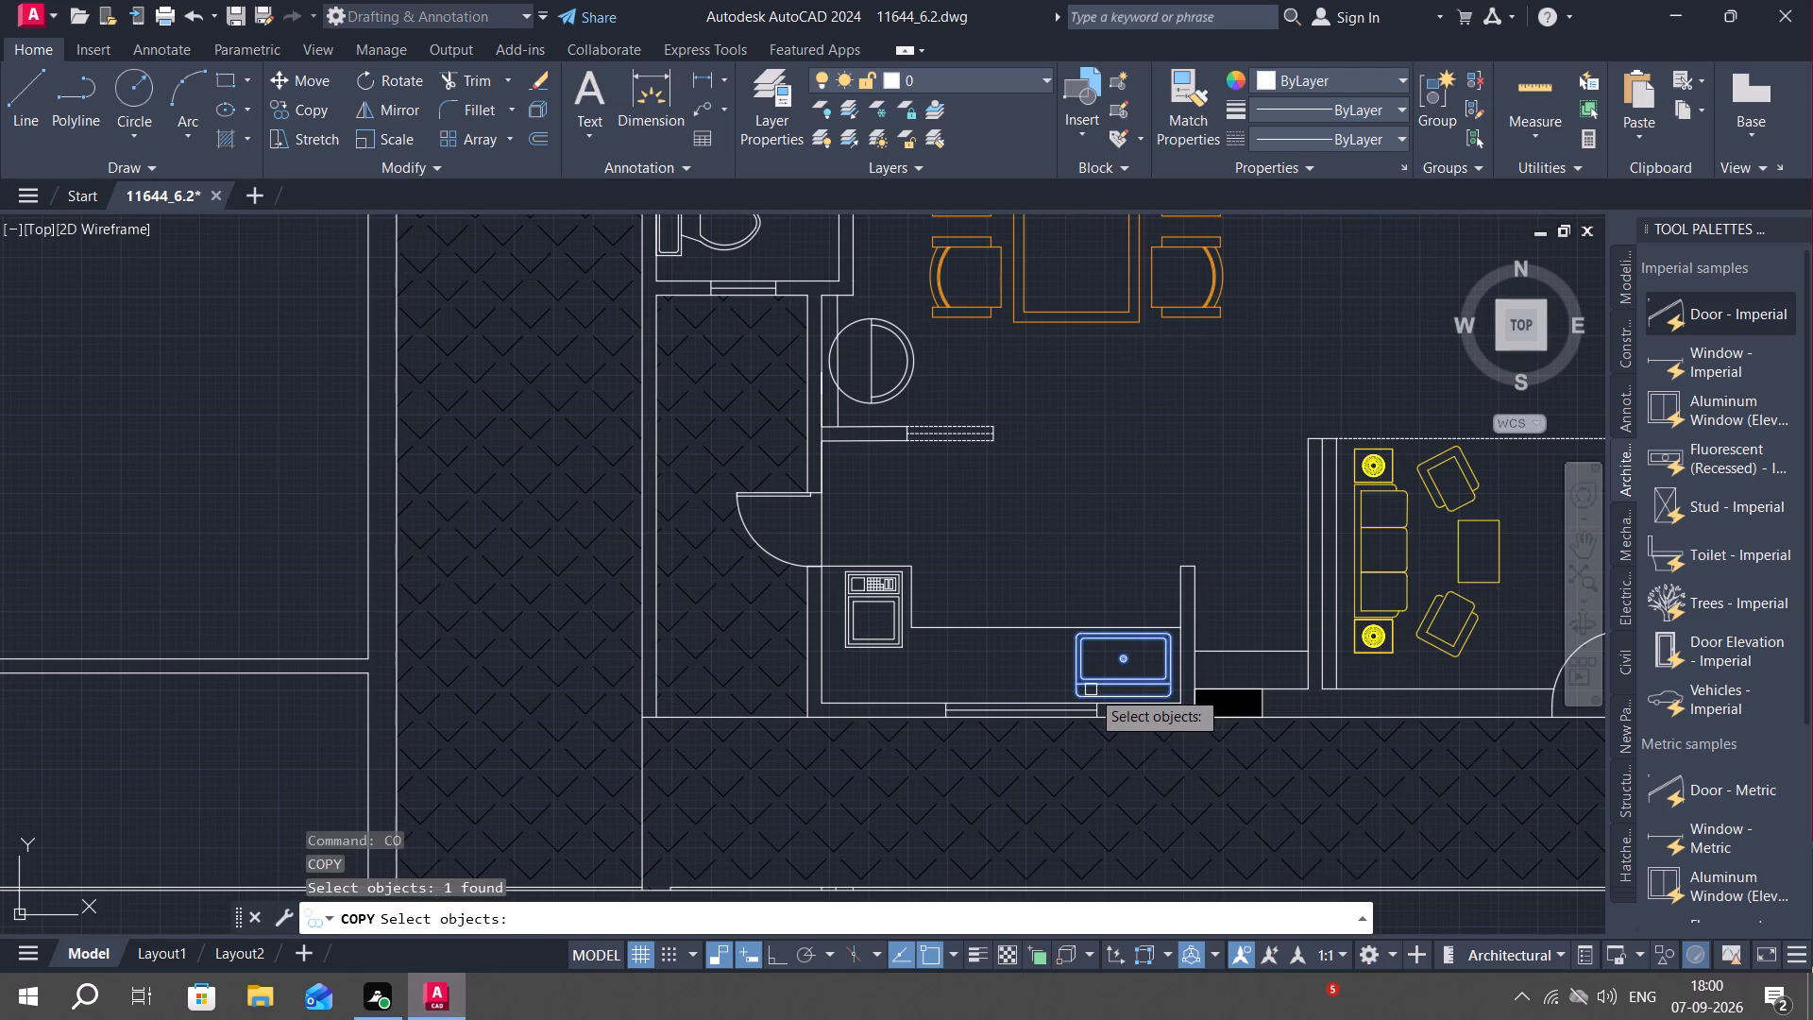
{"action": "right_click", "coordinate": [1091, 689]}
{"action": "left_click", "coordinate": [1072, 685]}
{"action": "scroll", "coordinate": [663, 882], "scroll_direction": "down", "scroll_amount": 2}
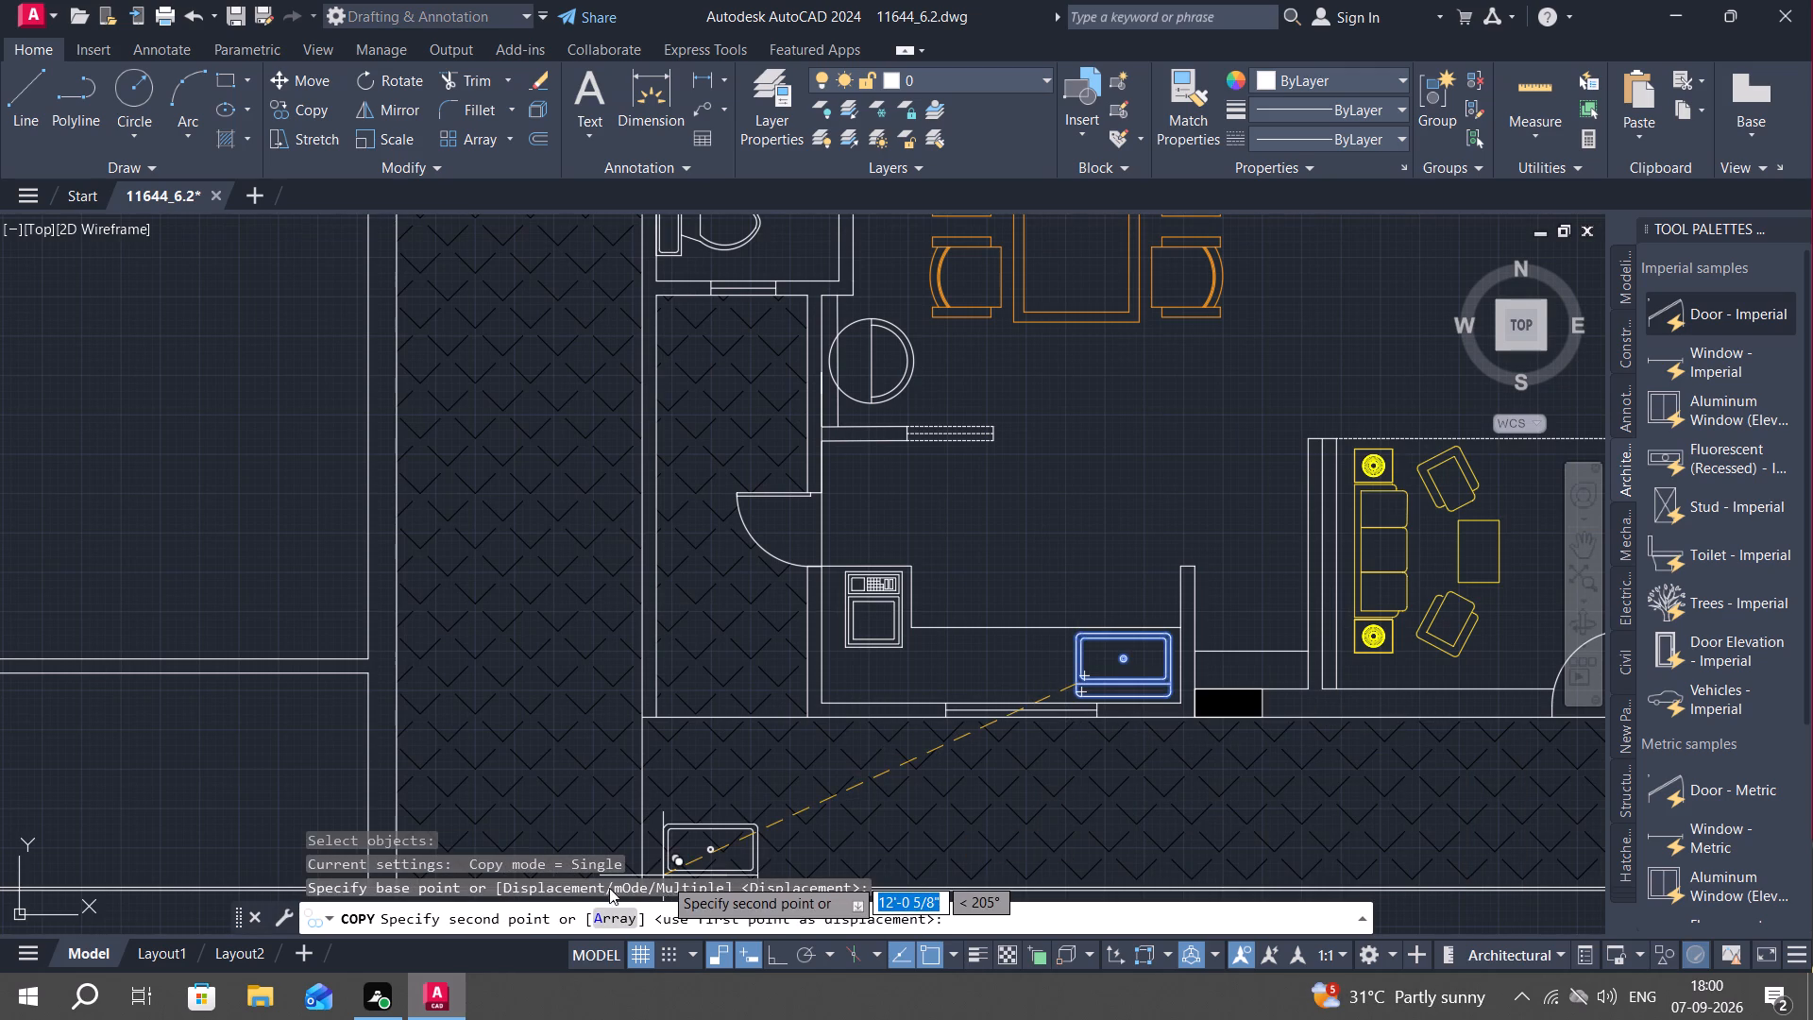
{"action": "middle_click_drag", "start_coordinate": [560, 864], "coordinate": [1606, 498]}
{"action": "scroll", "coordinate": [858, 682], "scroll_direction": "down", "scroll_amount": 1}
{"action": "scroll", "coordinate": [626, 686], "scroll_direction": "down", "scroll_amount": 3}
{"action": "middle_click_drag", "start_coordinate": [620, 688], "coordinate": [1111, 578]}
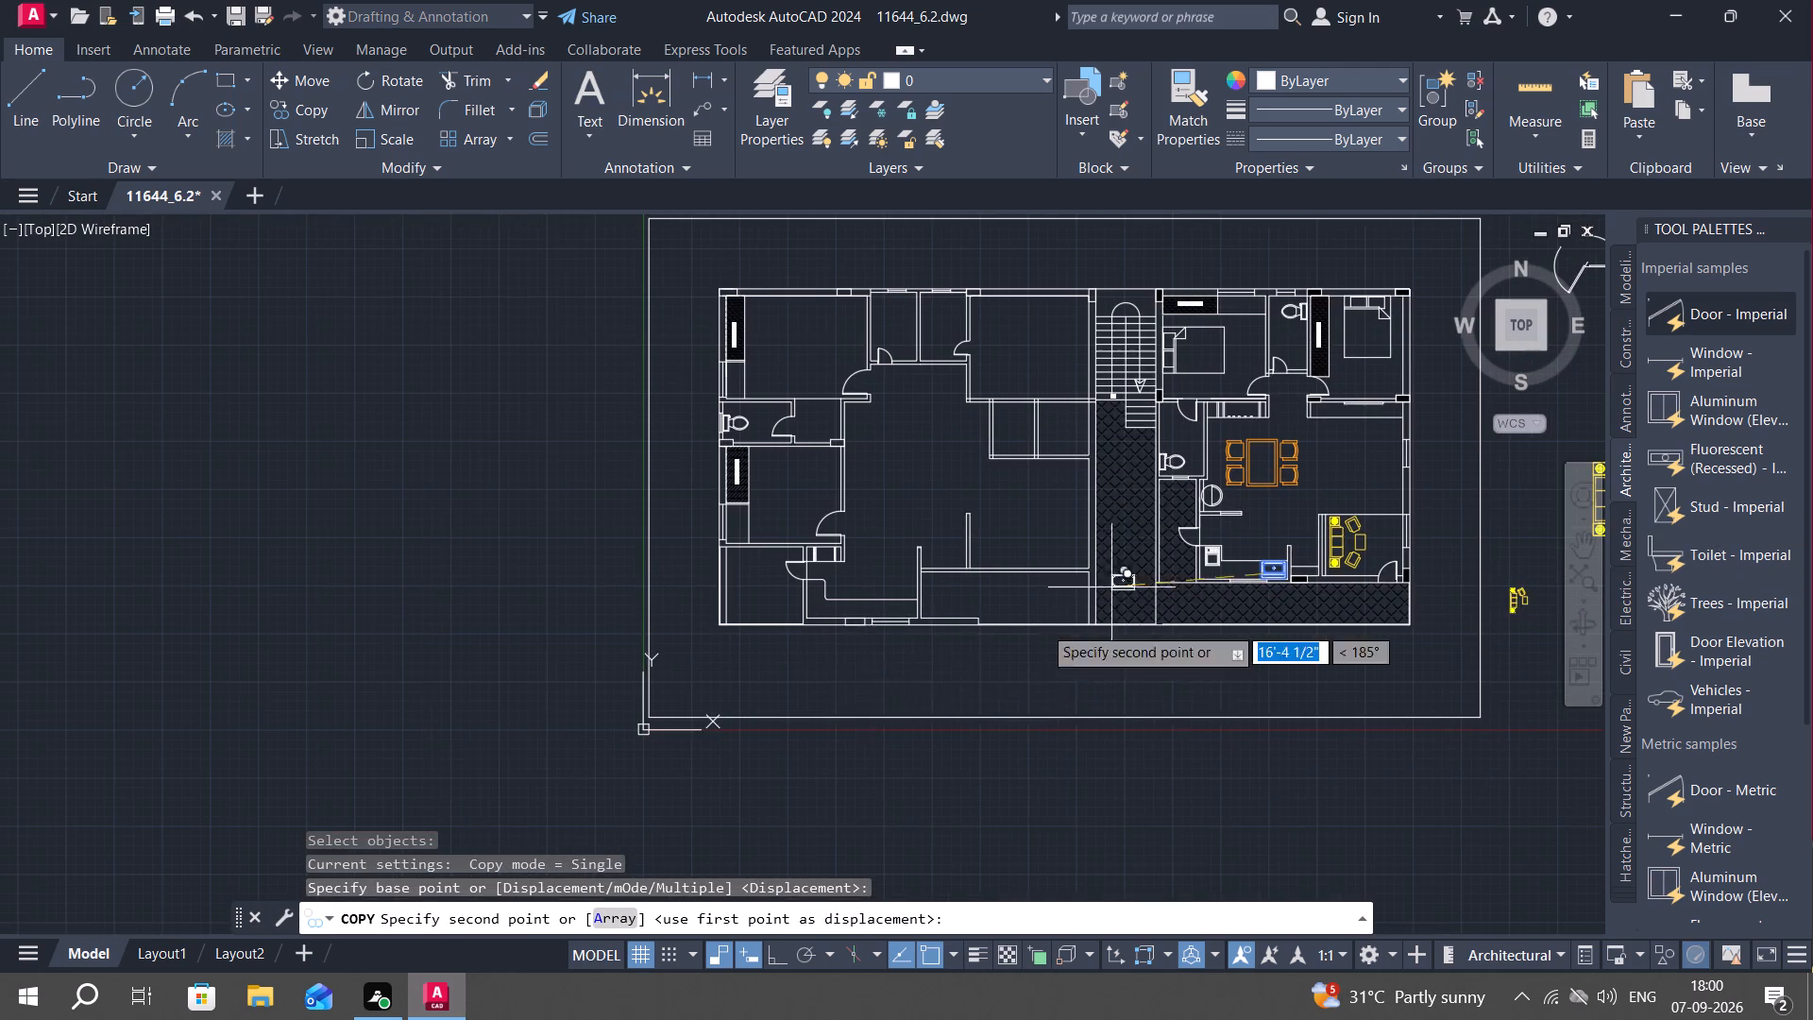
{"action": "scroll", "coordinate": [888, 619], "scroll_direction": "up", "scroll_amount": 5}
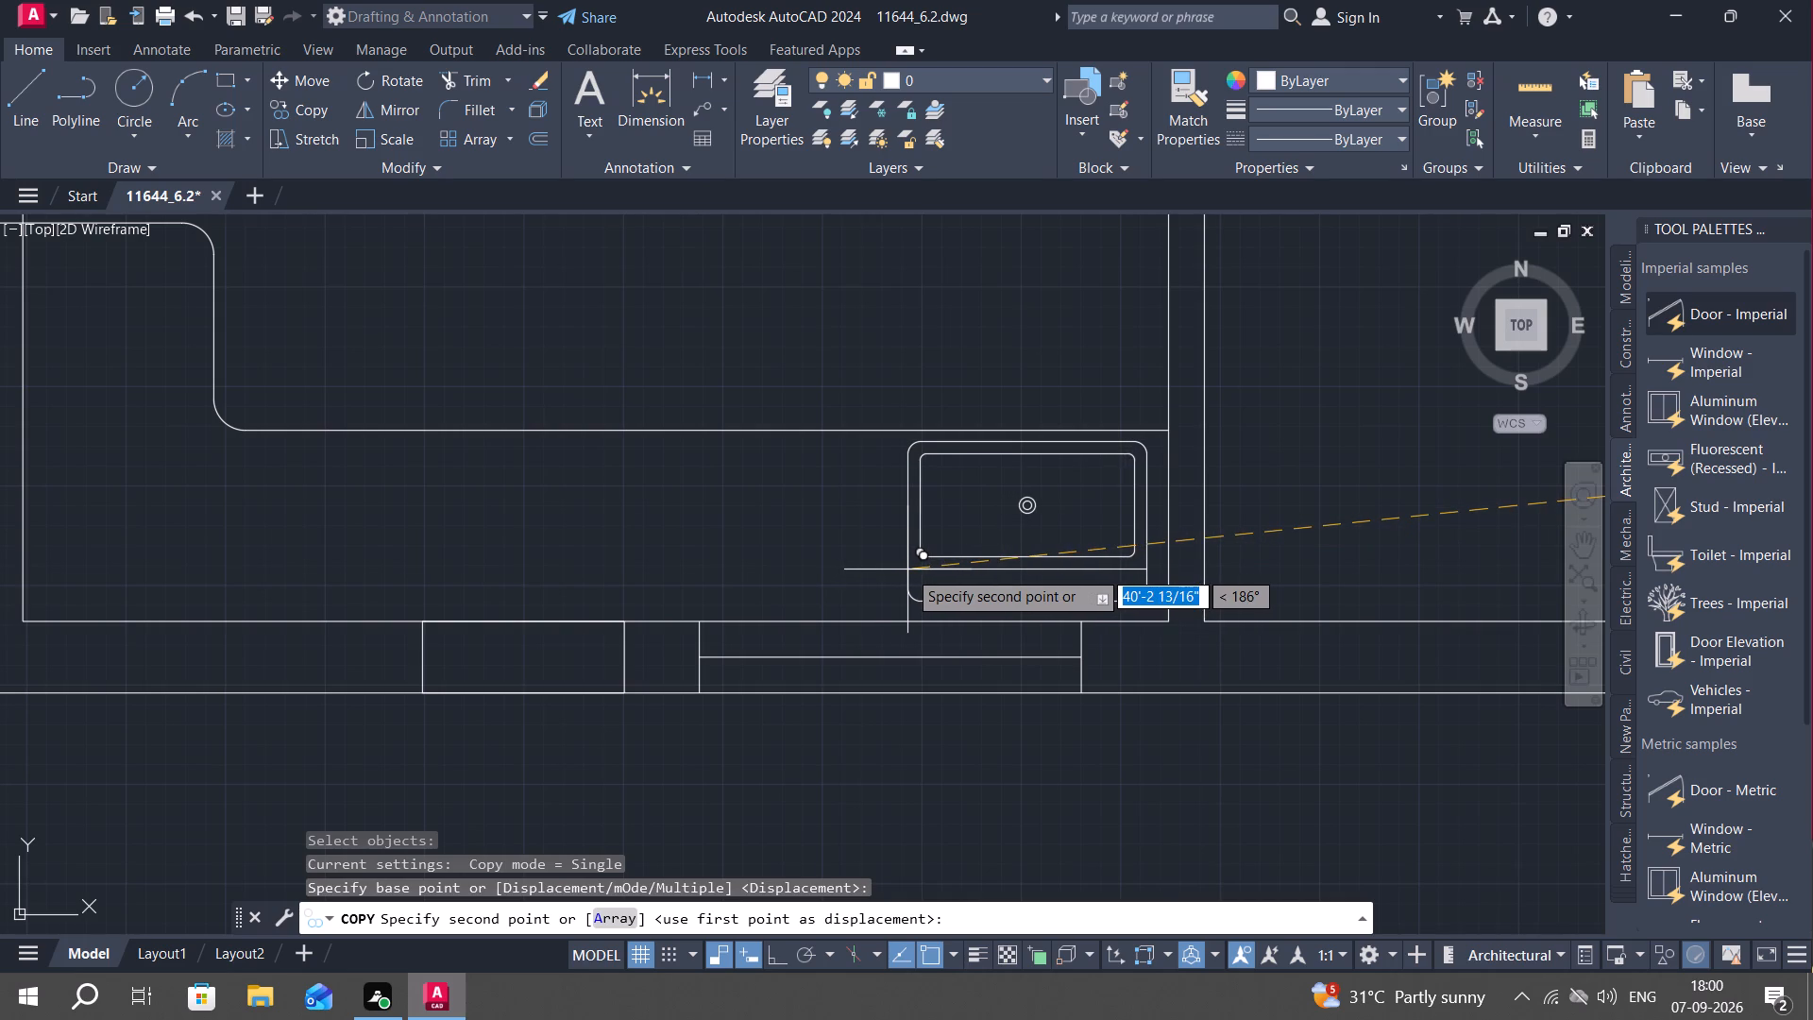
{"action": "left_click", "coordinate": [907, 569]}
{"action": "scroll", "coordinate": [850, 634], "scroll_direction": "down", "scroll_amount": 2}
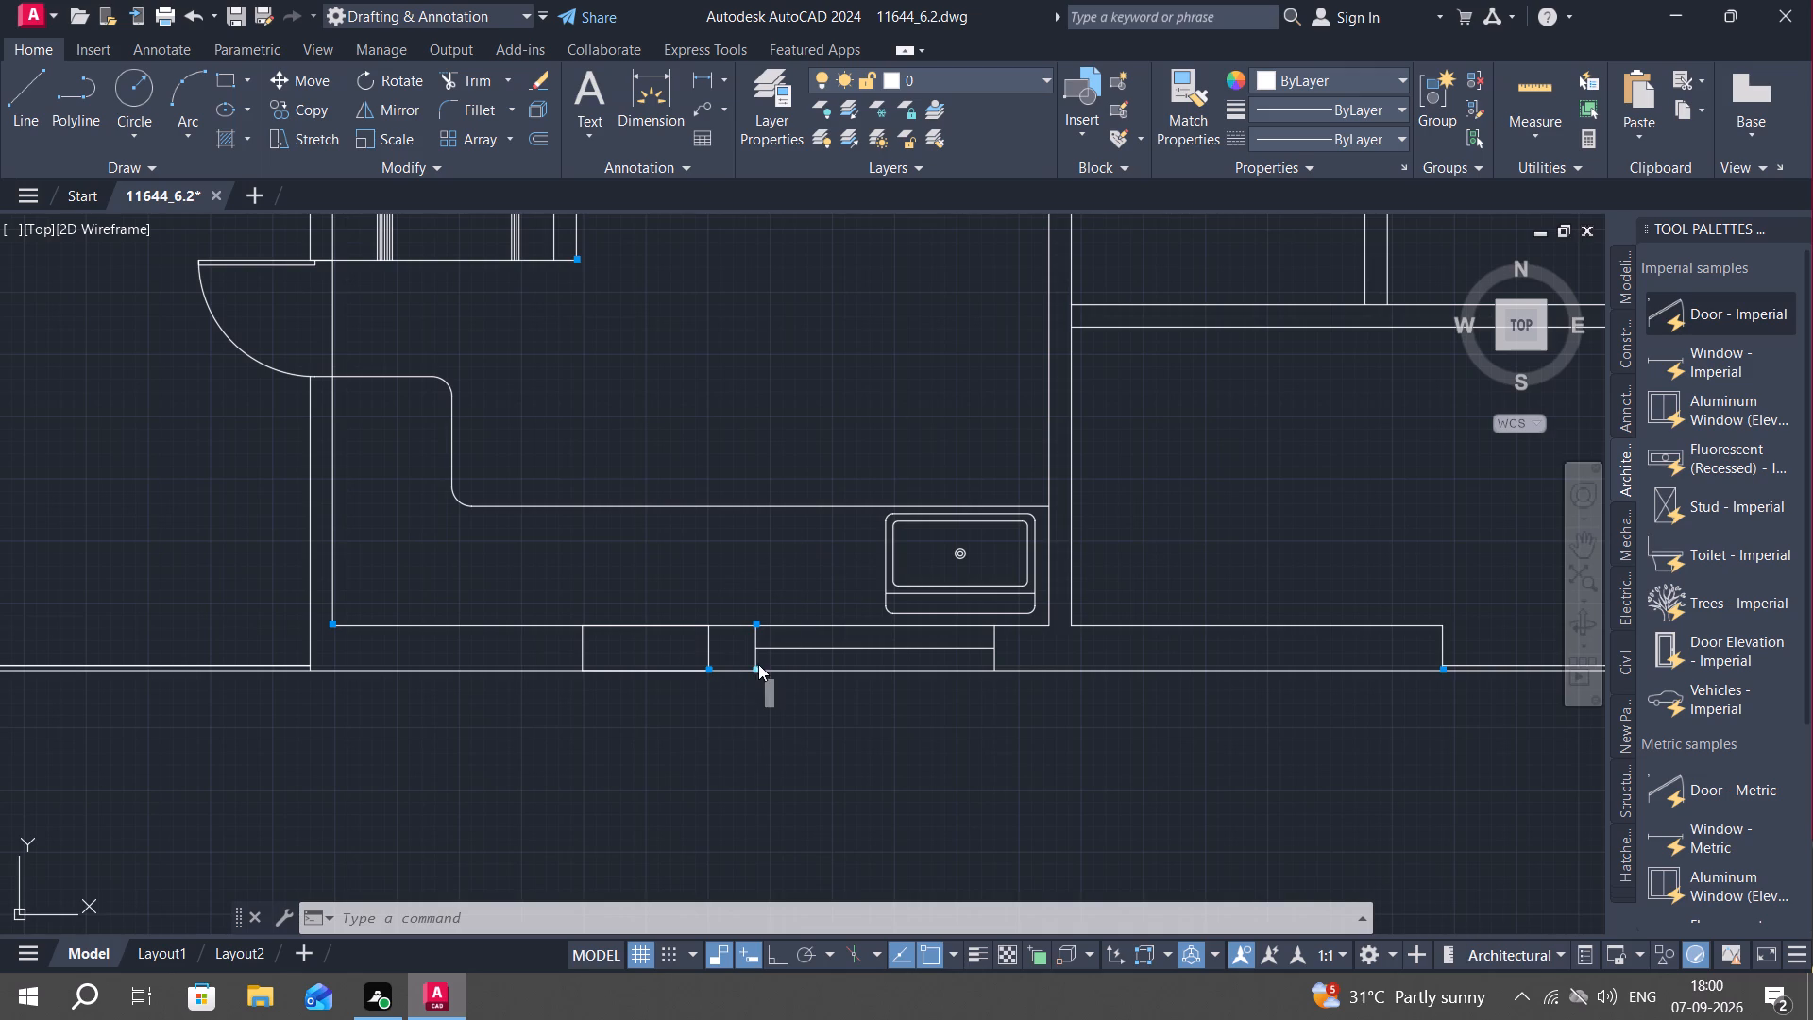
{"action": "key", "text": "Escape"}
Move the small wall rectangle a short distance west along the south wall, away from the window.
{"action": "left_click", "coordinate": [706, 649]}
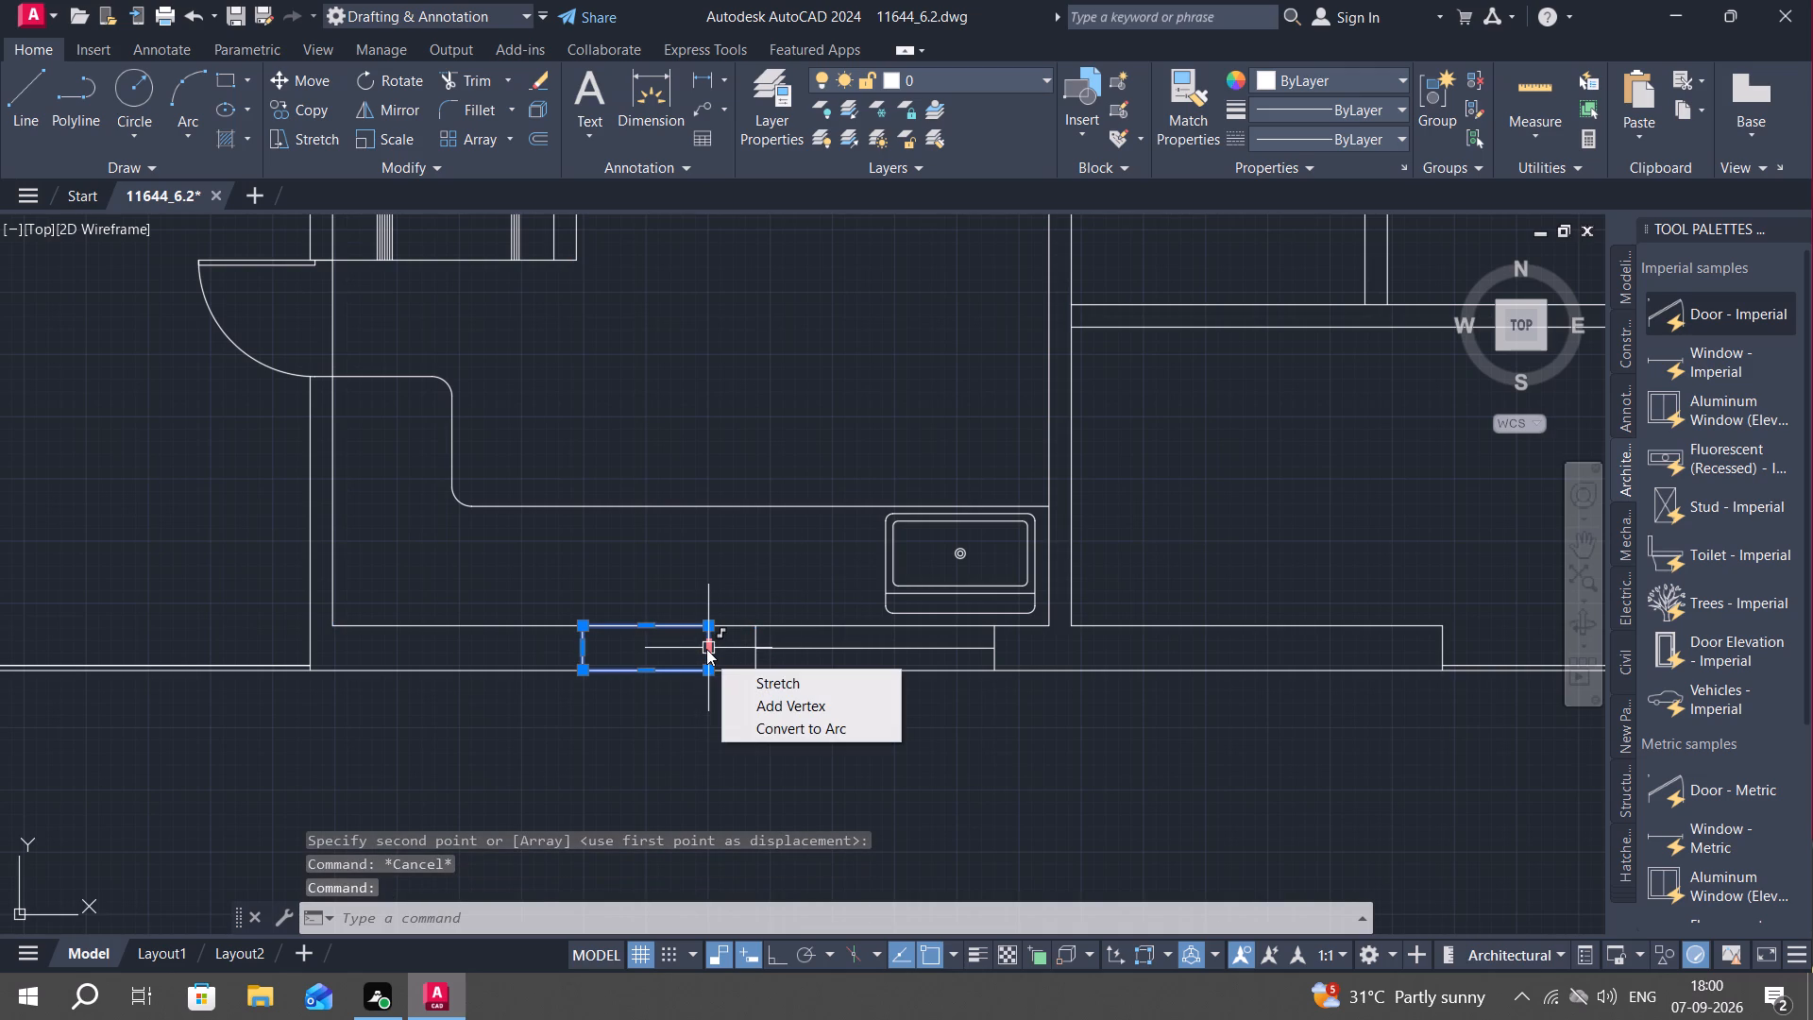
{"action": "type", "text": "CO"}
{"action": "key", "text": "space"}
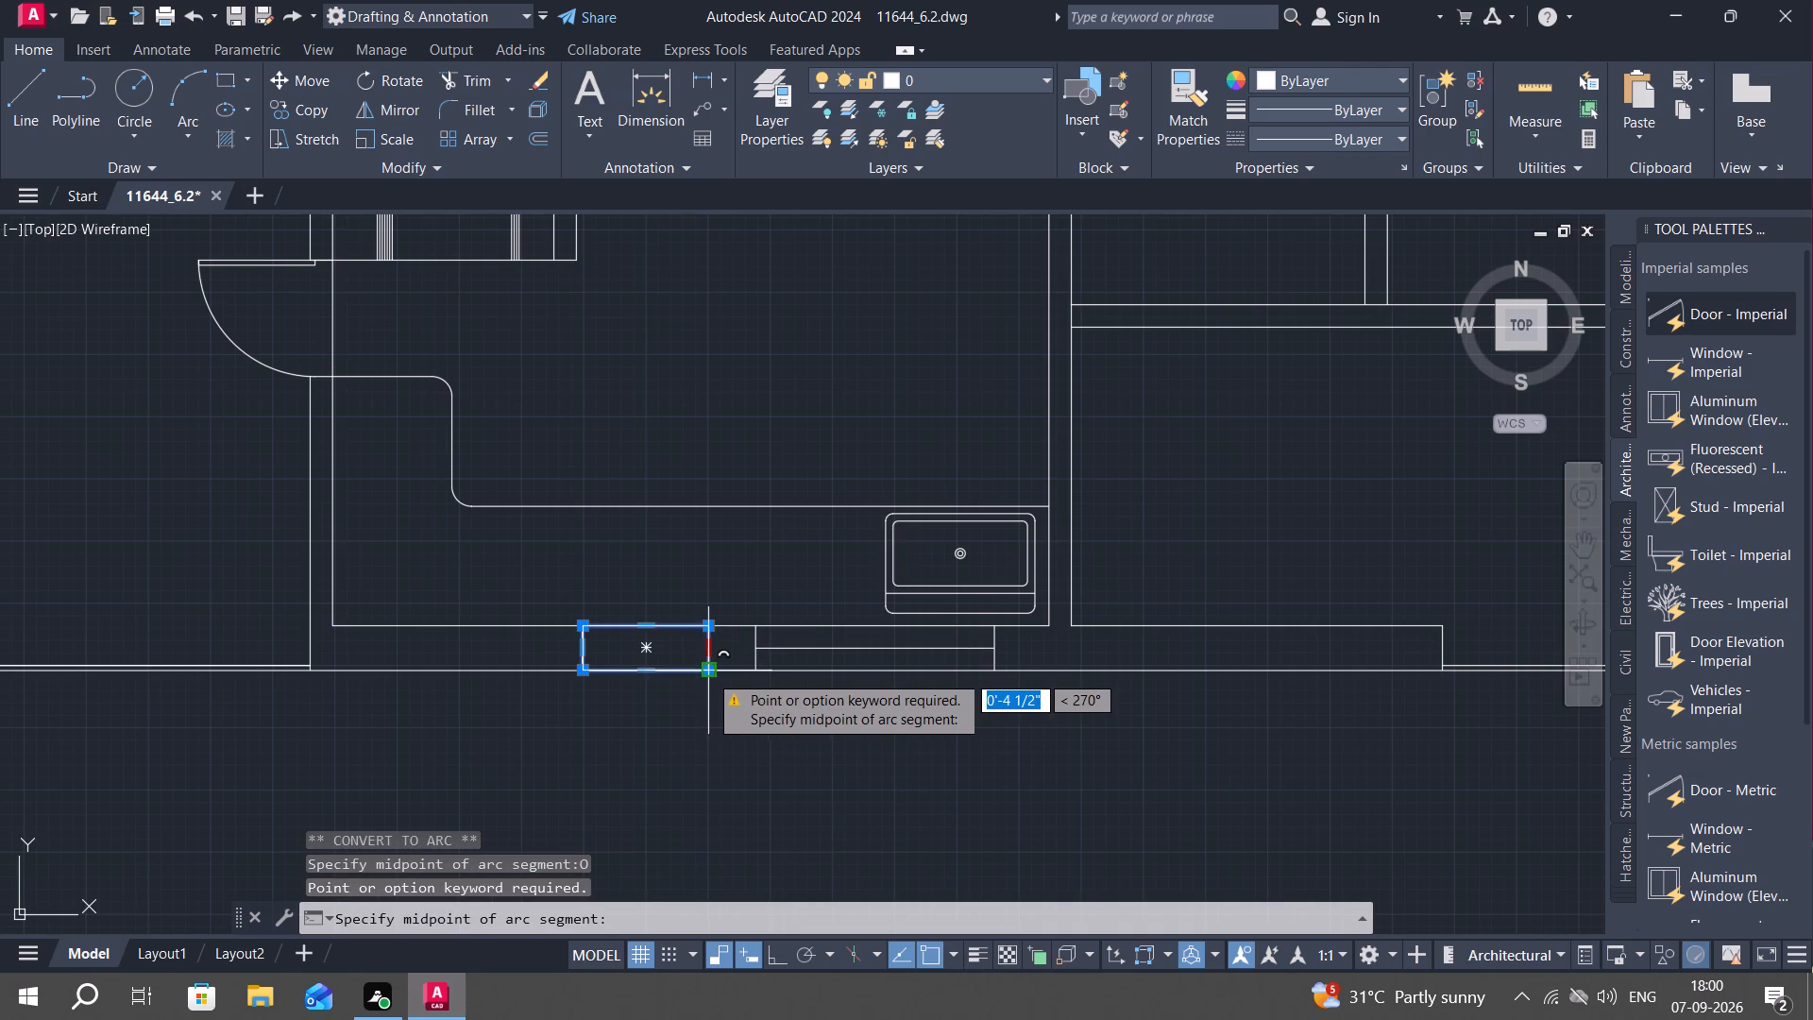
{"action": "key", "text": "Escape"}
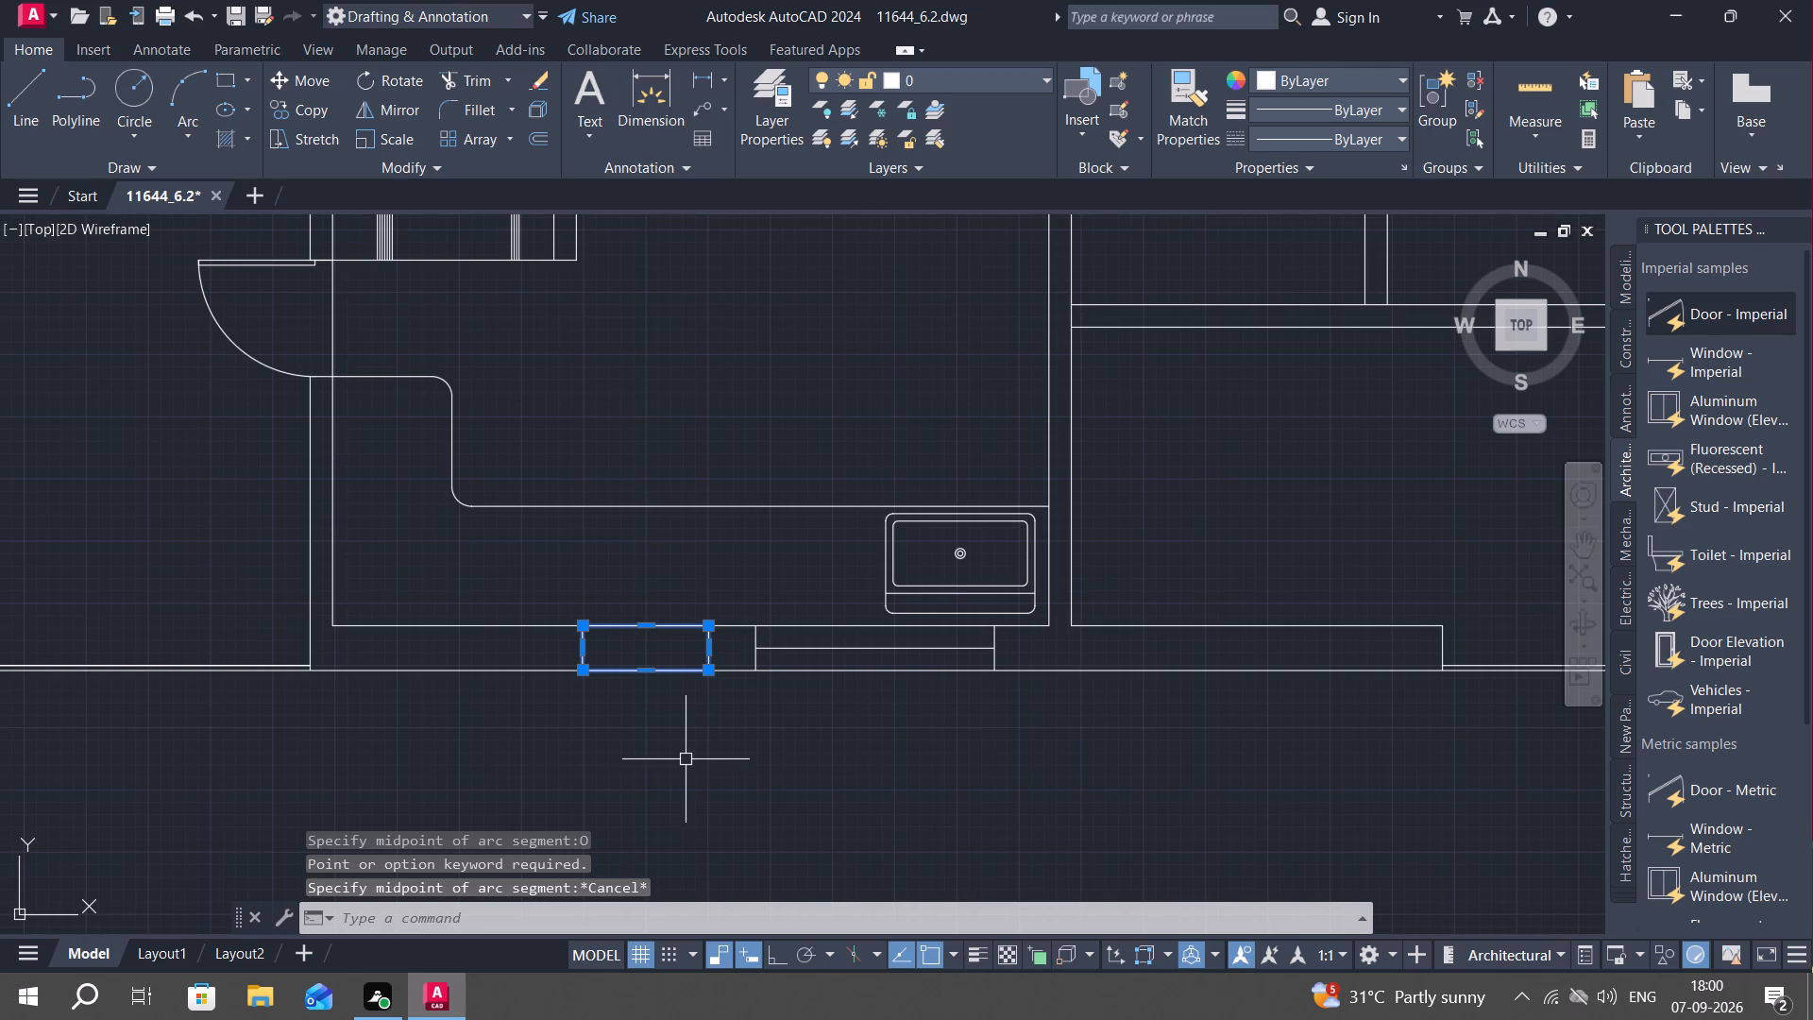
{"action": "type", "text": "M"}
{"action": "key", "text": "space"}
{"action": "left_click", "coordinate": [573, 665]}
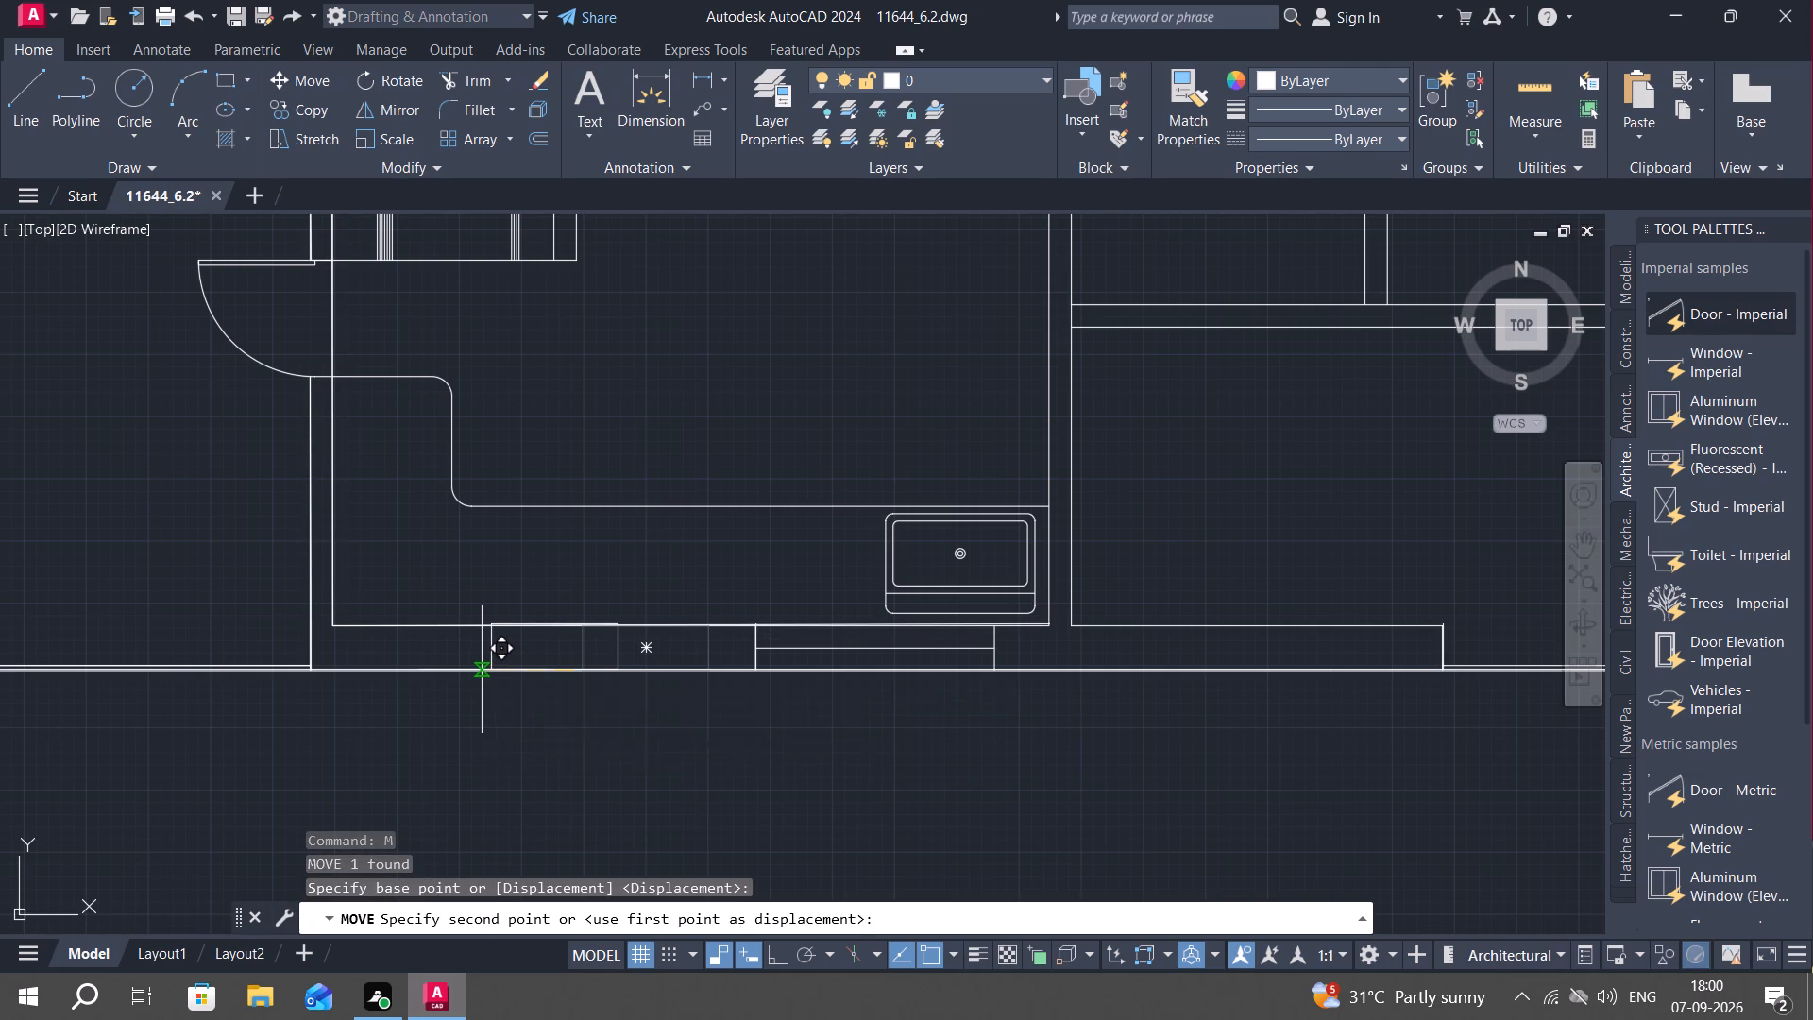
{"action": "left_click", "coordinate": [482, 670]}
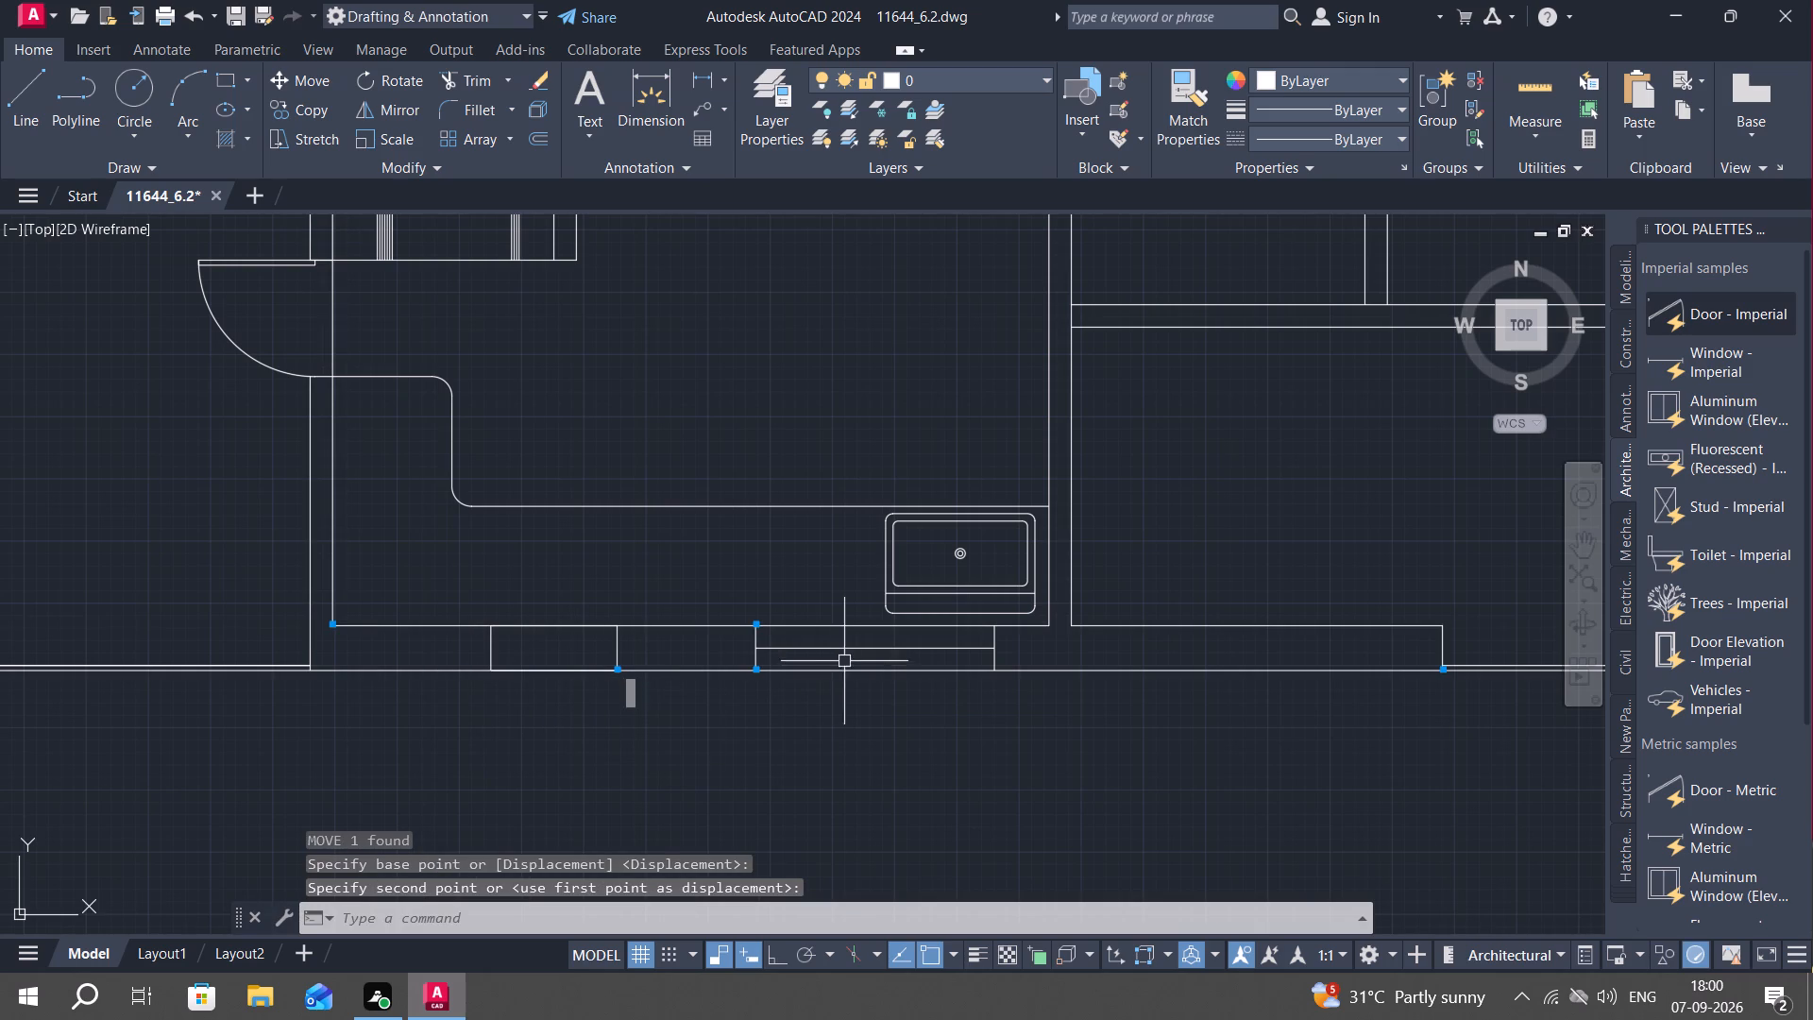
{"action": "scroll", "coordinate": [761, 658], "scroll_direction": "up", "scroll_amount": 2}
{"action": "scroll", "coordinate": [761, 658], "scroll_direction": "down", "scroll_amount": 2}
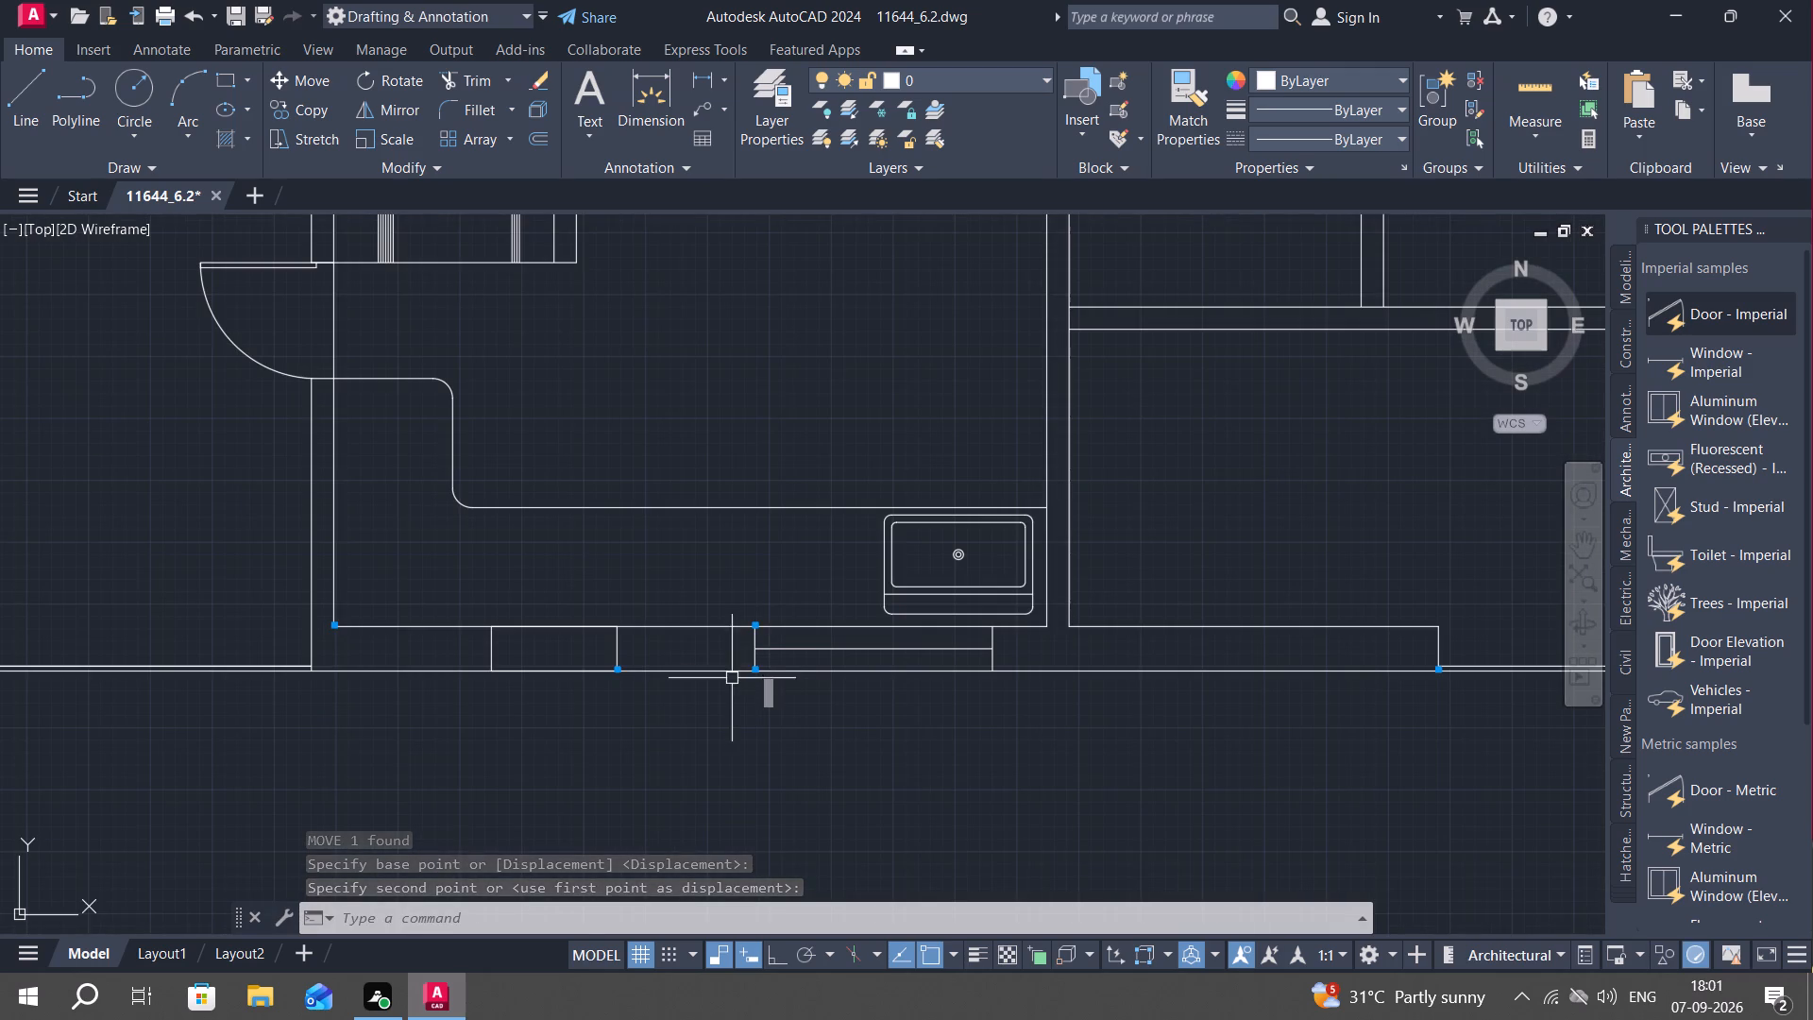
{"action": "key", "text": "Escape"}
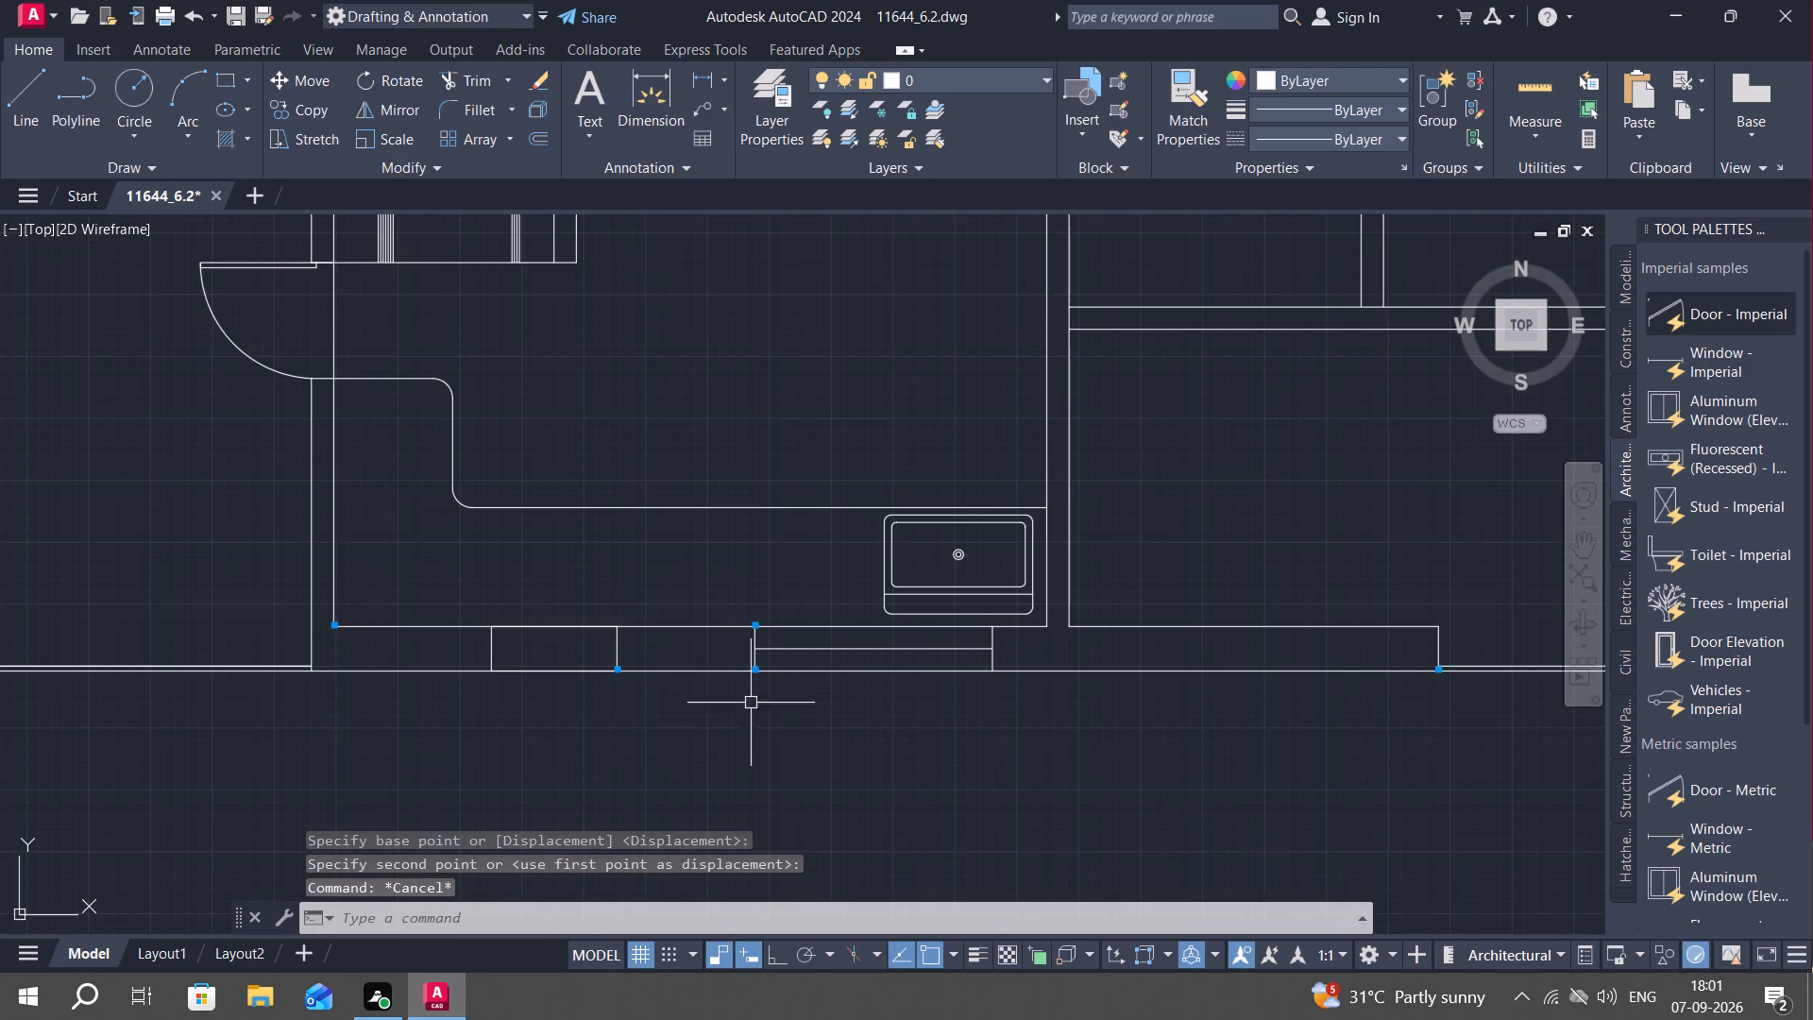
Draw a rectangle about 3'-2" by 1'-8" on the left unit's counter, west of the sink.
{"action": "scroll", "coordinate": [754, 680], "scroll_direction": "down", "scroll_amount": 1}
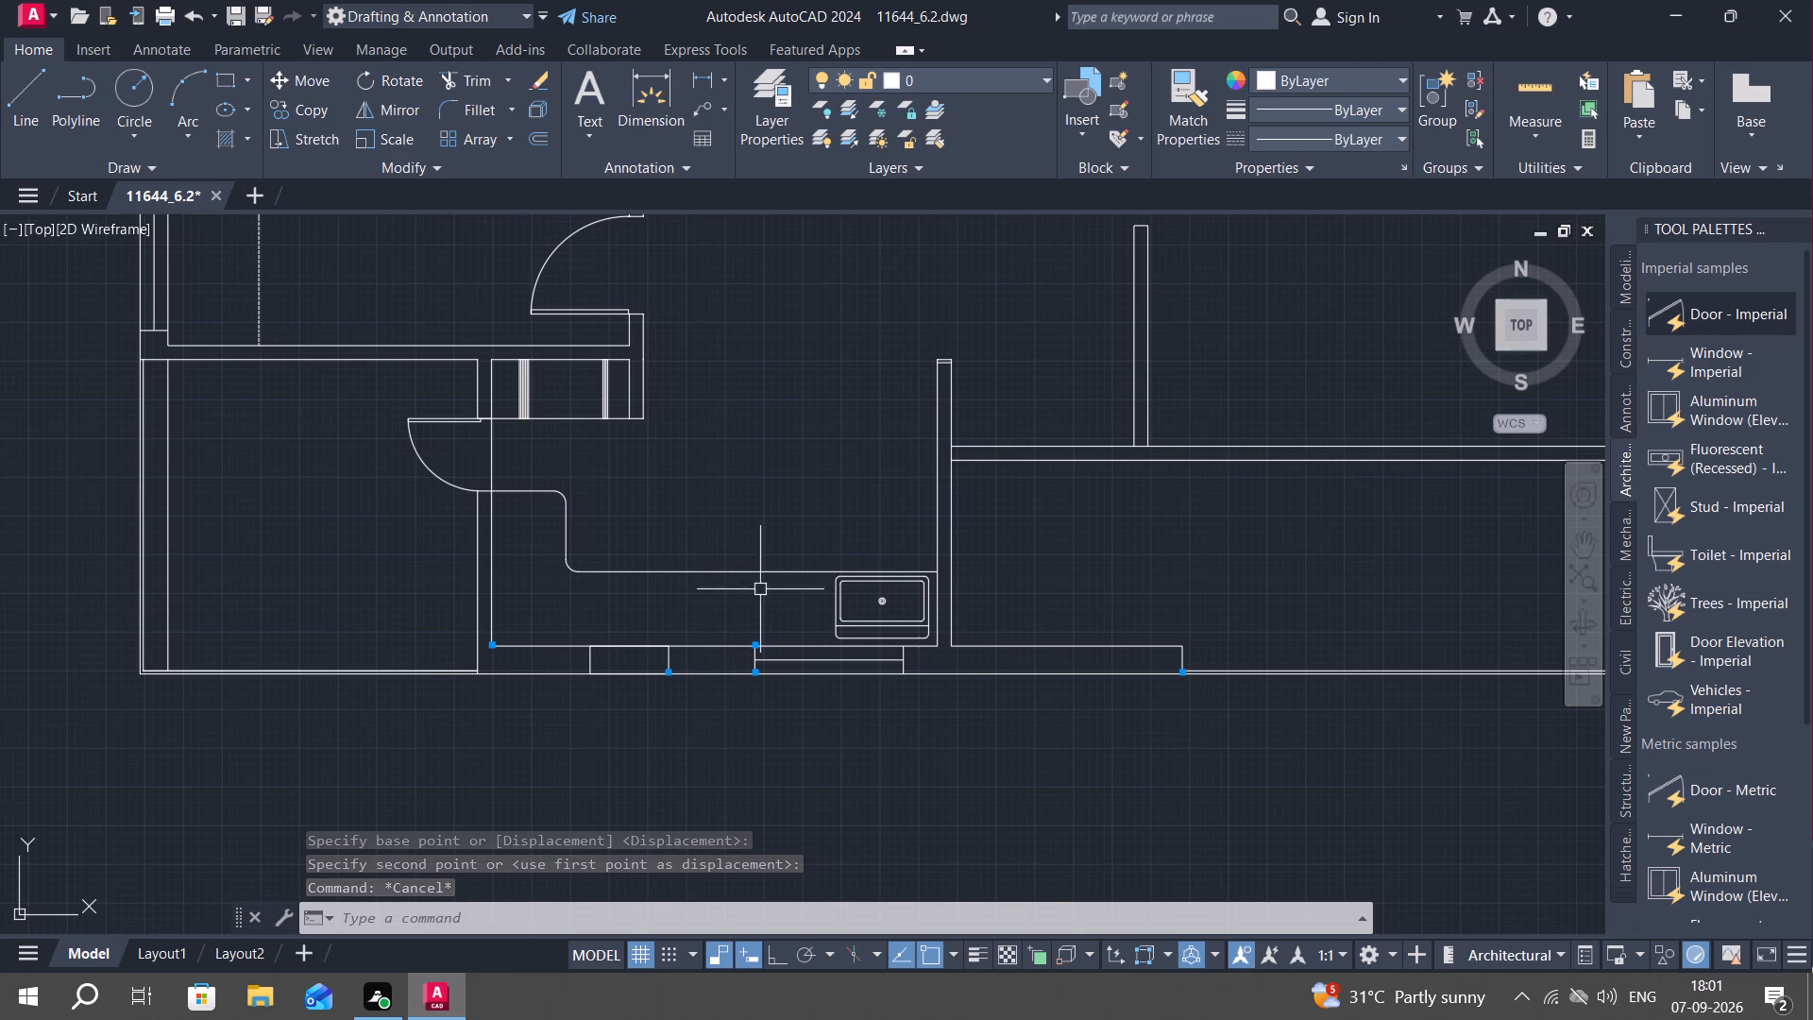
{"action": "scroll", "coordinate": [666, 590], "scroll_direction": "up", "scroll_amount": 2}
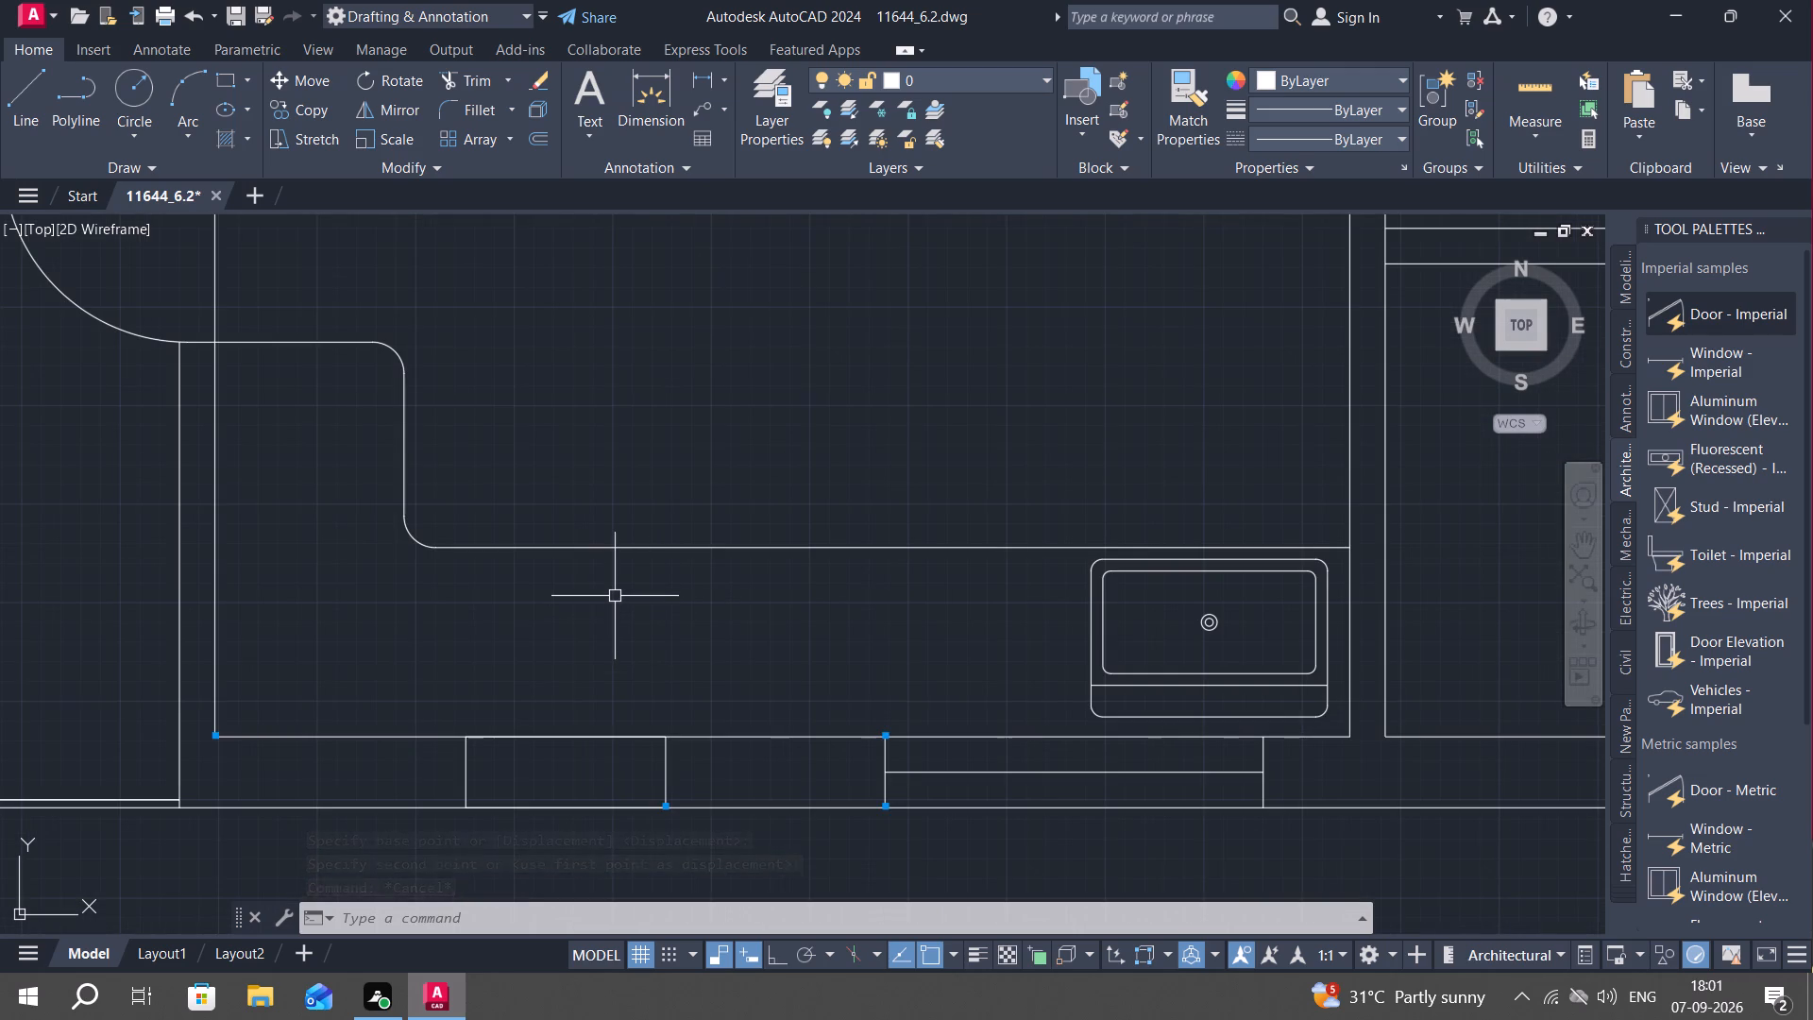
{"action": "key", "text": "l"}
{"action": "key", "text": "Escape"}
{"action": "type", "text": "REC"}
{"action": "key", "text": "space"}
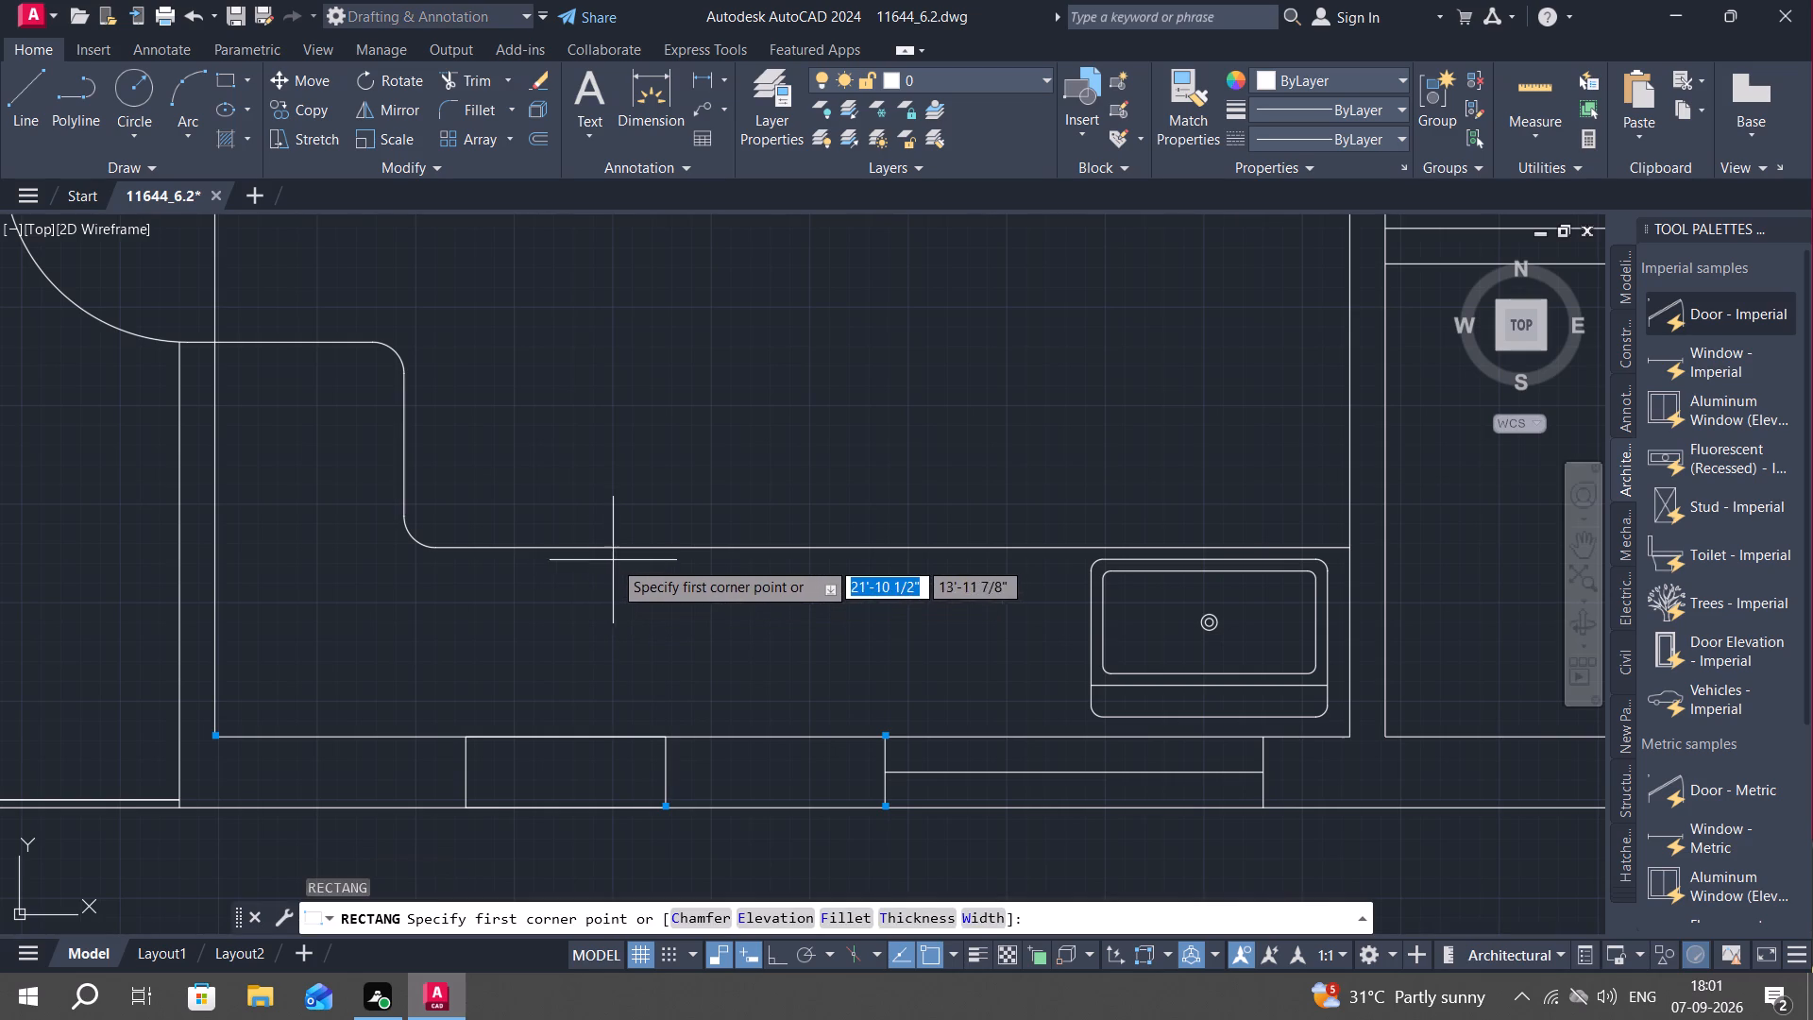
{"action": "left_click", "coordinate": [613, 559]}
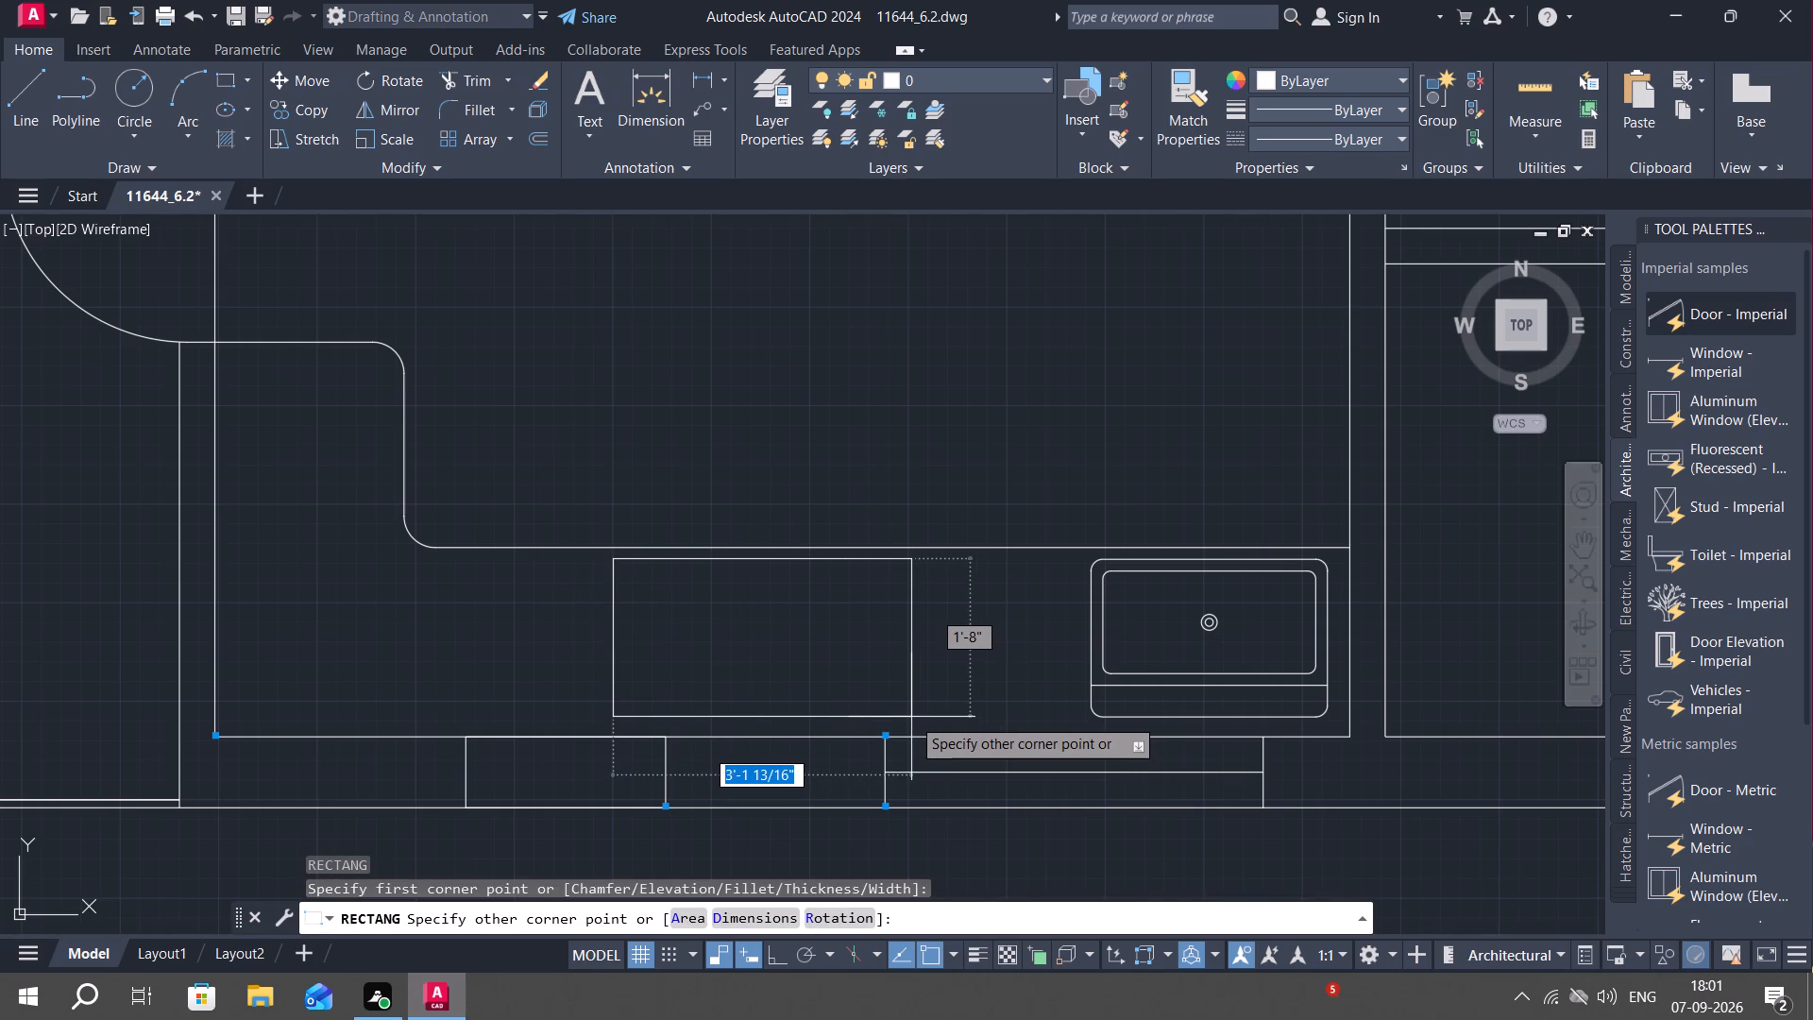
{"action": "left_click", "coordinate": [911, 717]}
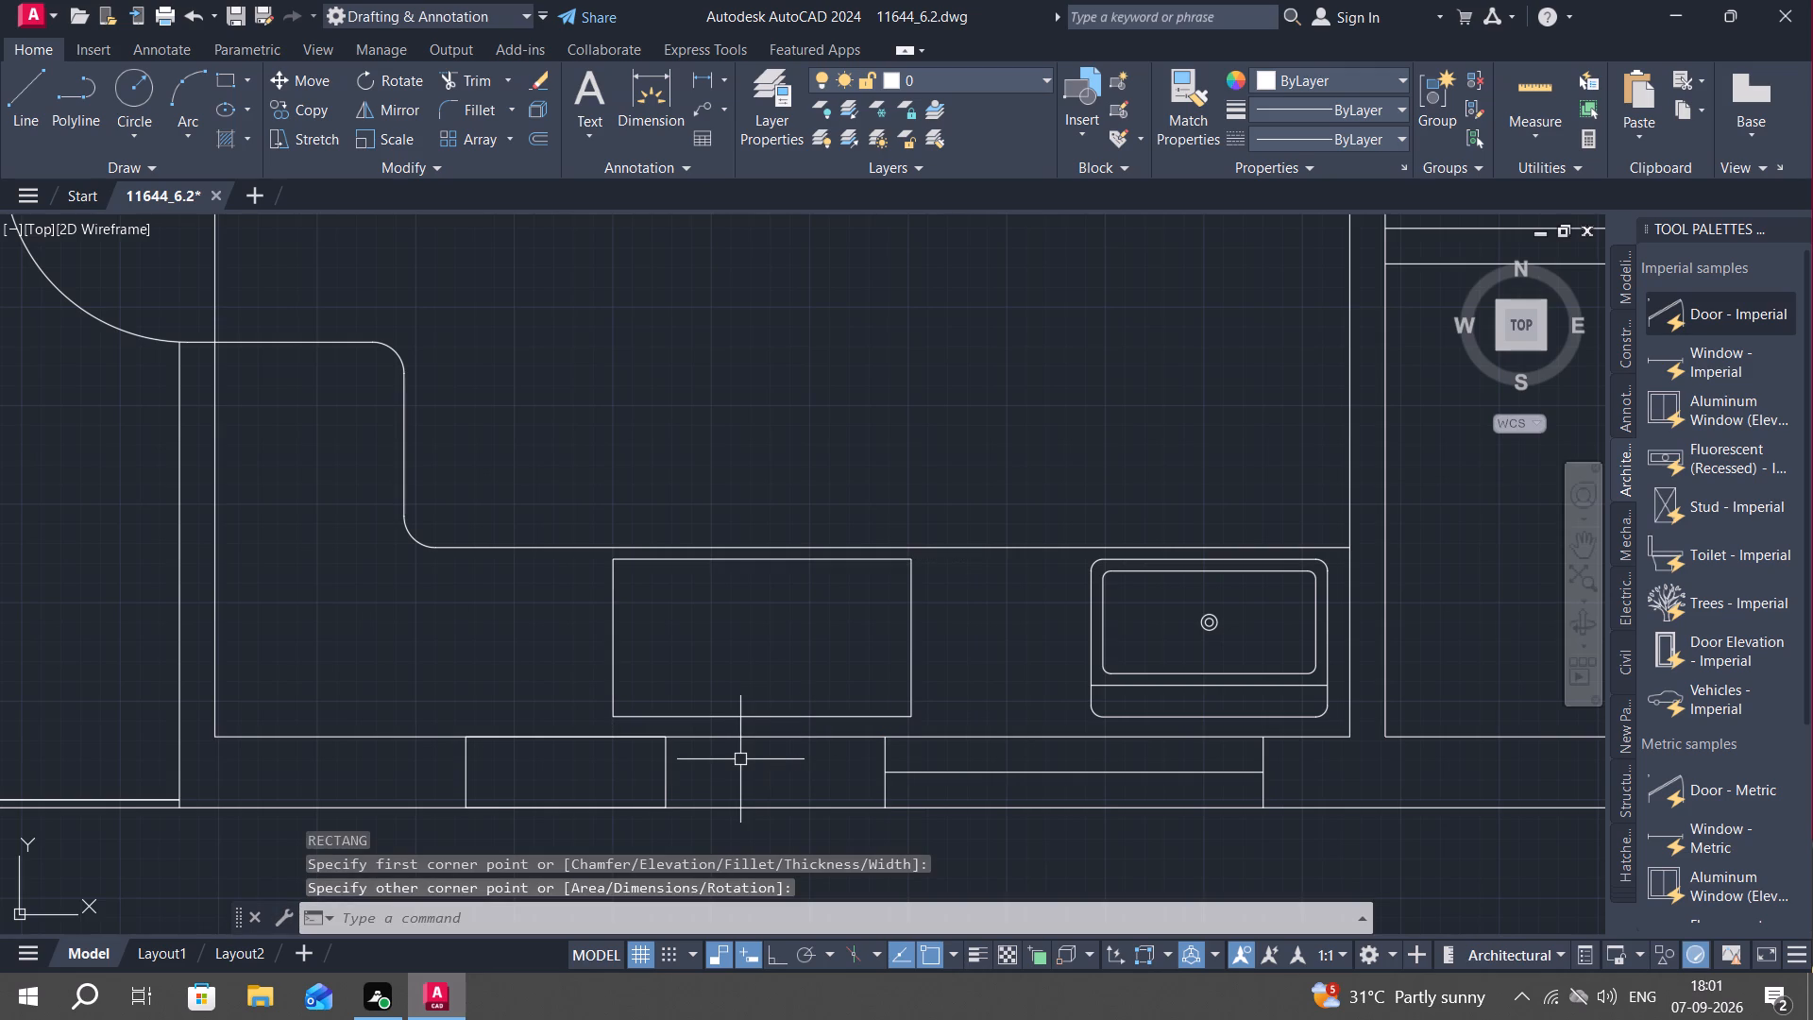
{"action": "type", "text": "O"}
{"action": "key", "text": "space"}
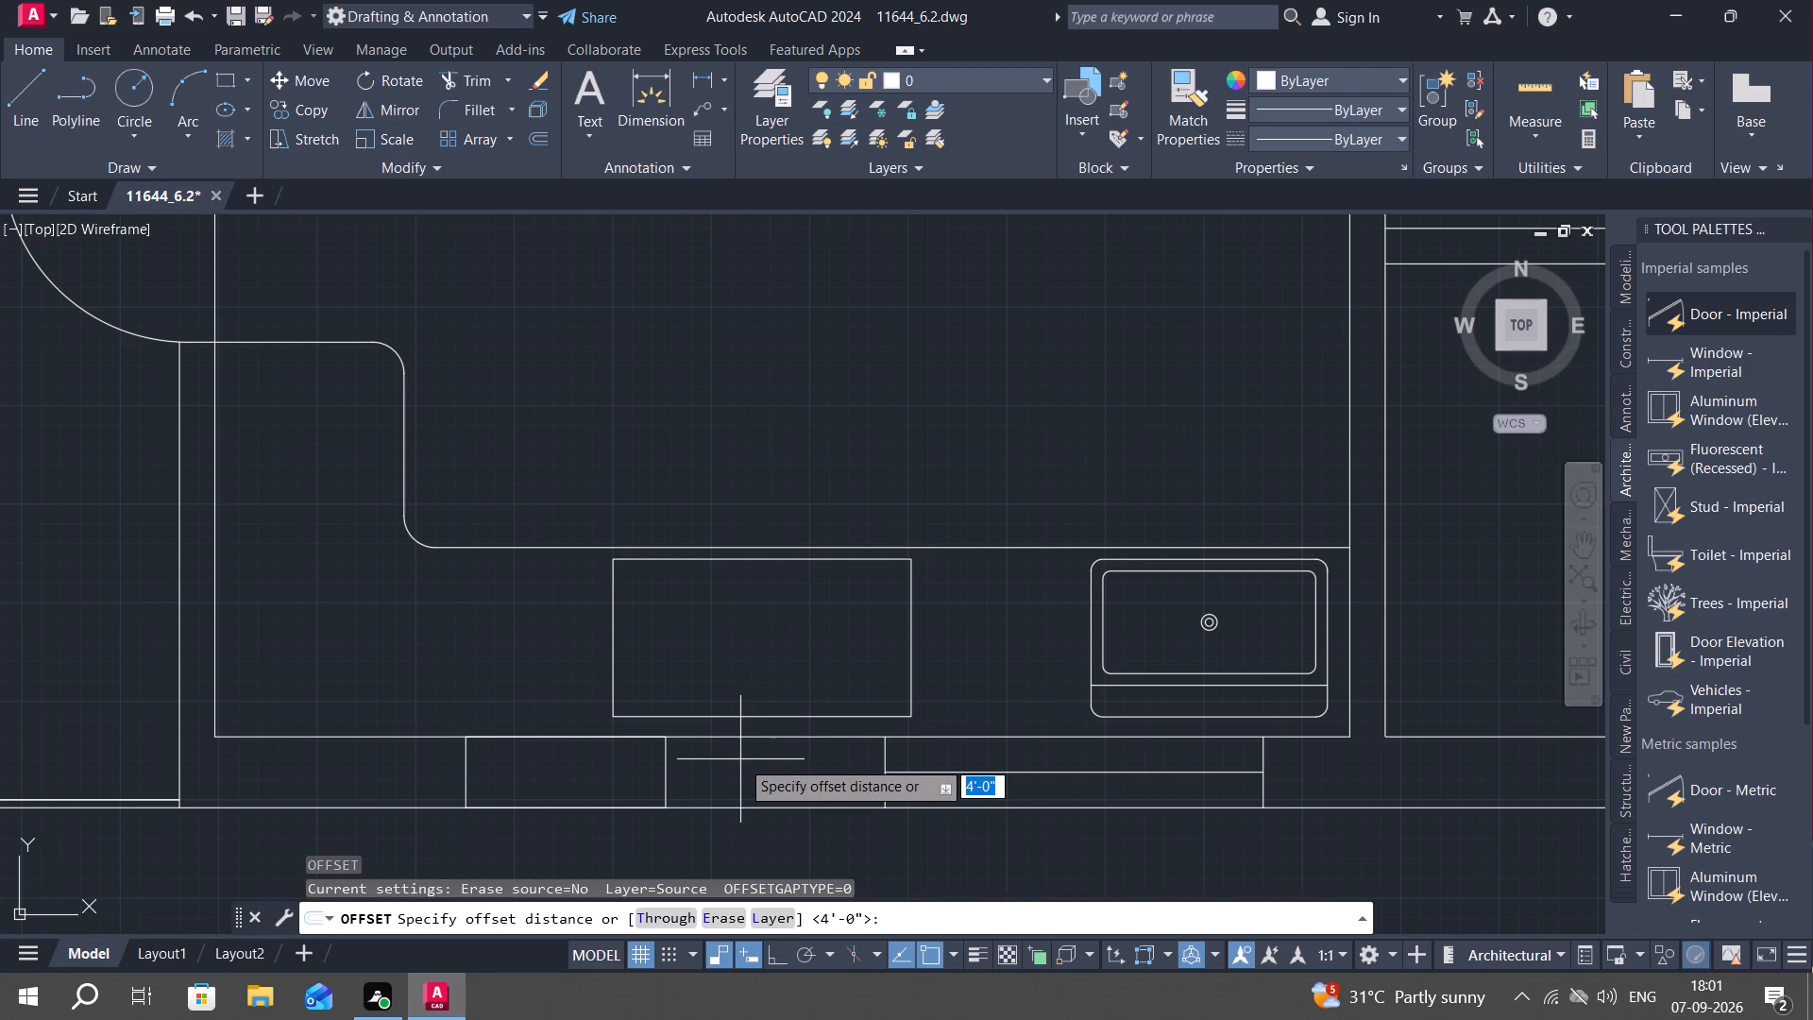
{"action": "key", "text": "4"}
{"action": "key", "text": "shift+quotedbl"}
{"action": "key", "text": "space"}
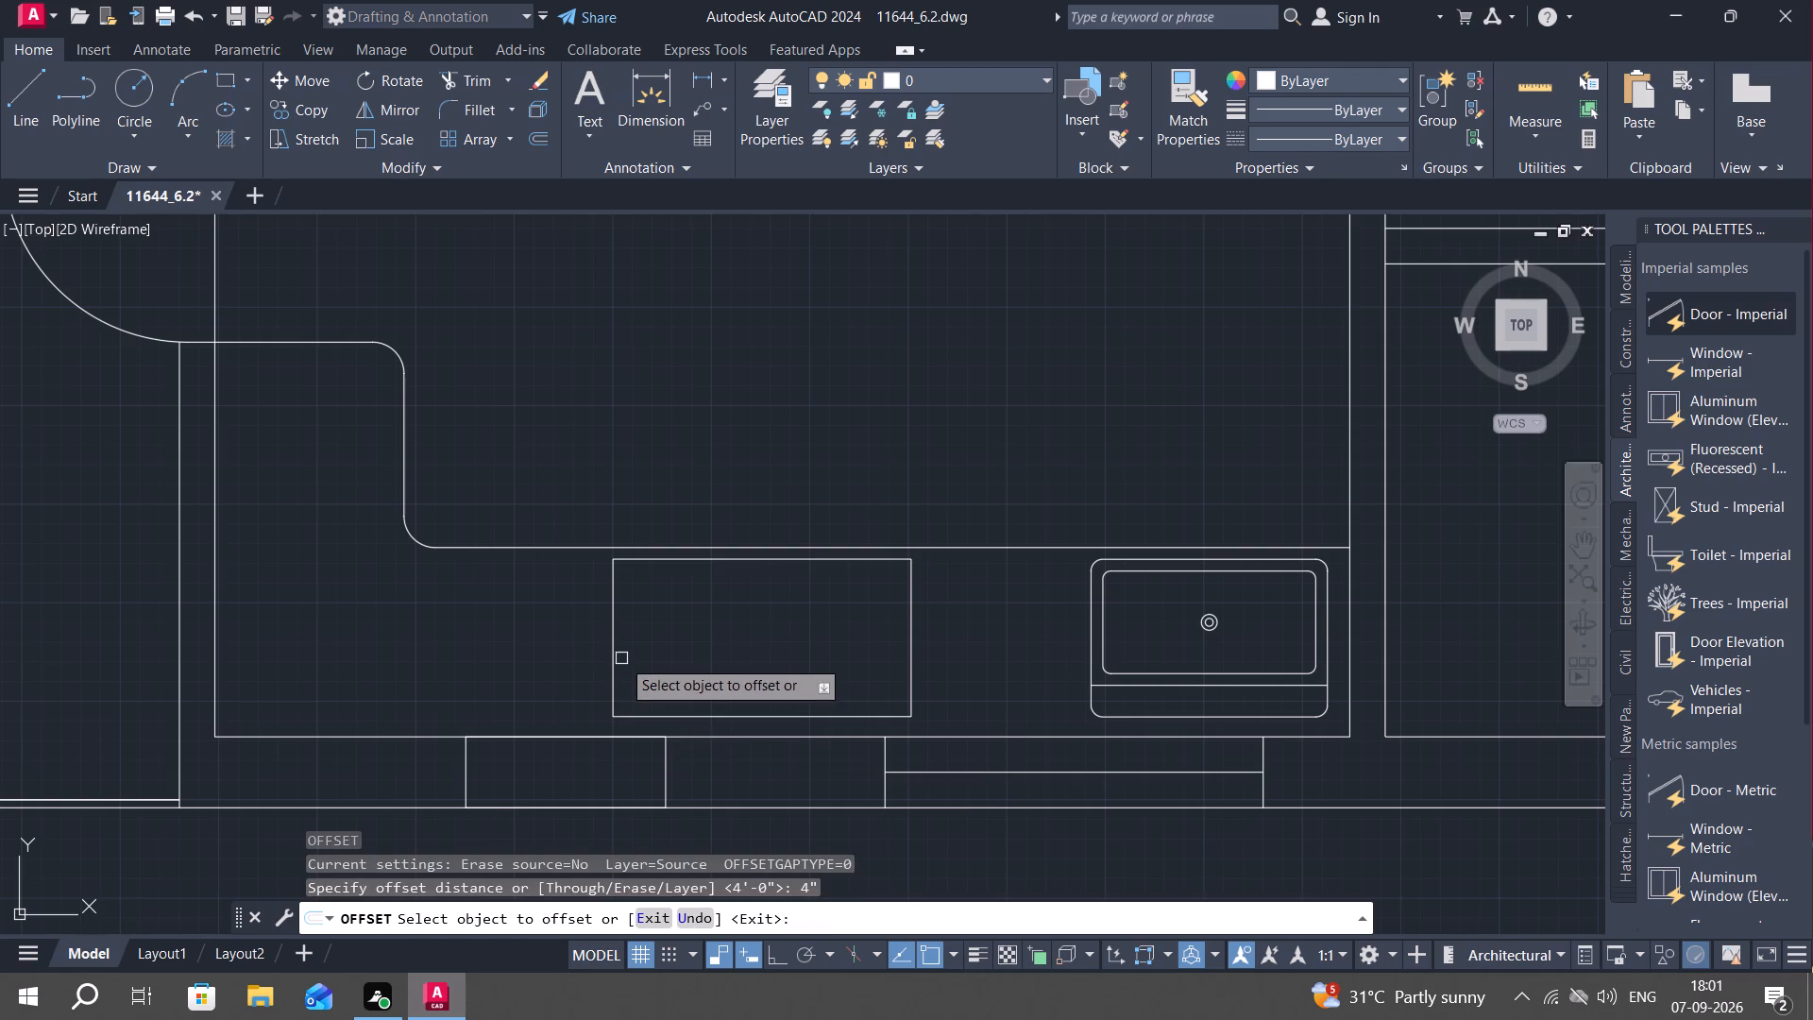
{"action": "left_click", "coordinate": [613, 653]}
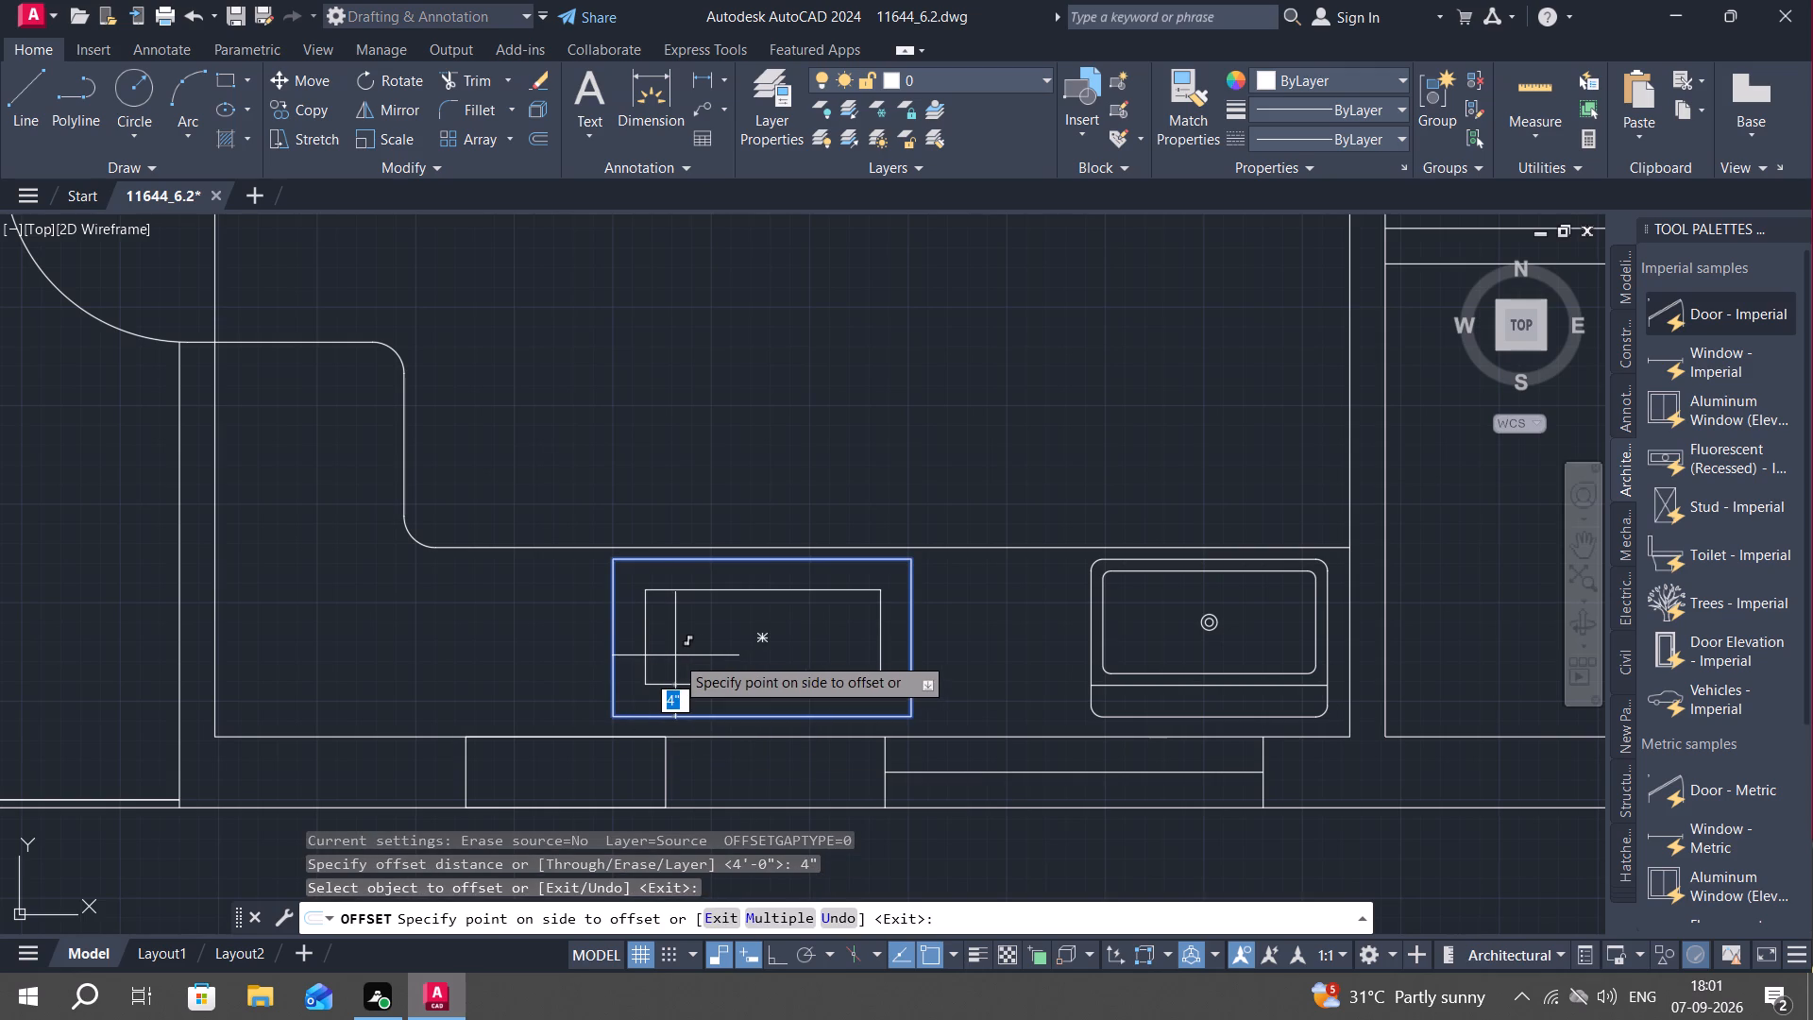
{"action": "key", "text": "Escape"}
Offset the counter rectangle west of the sink 1" inward to form the stove's inner border.
{"action": "type", "text": "O"}
{"action": "key", "text": "space"}
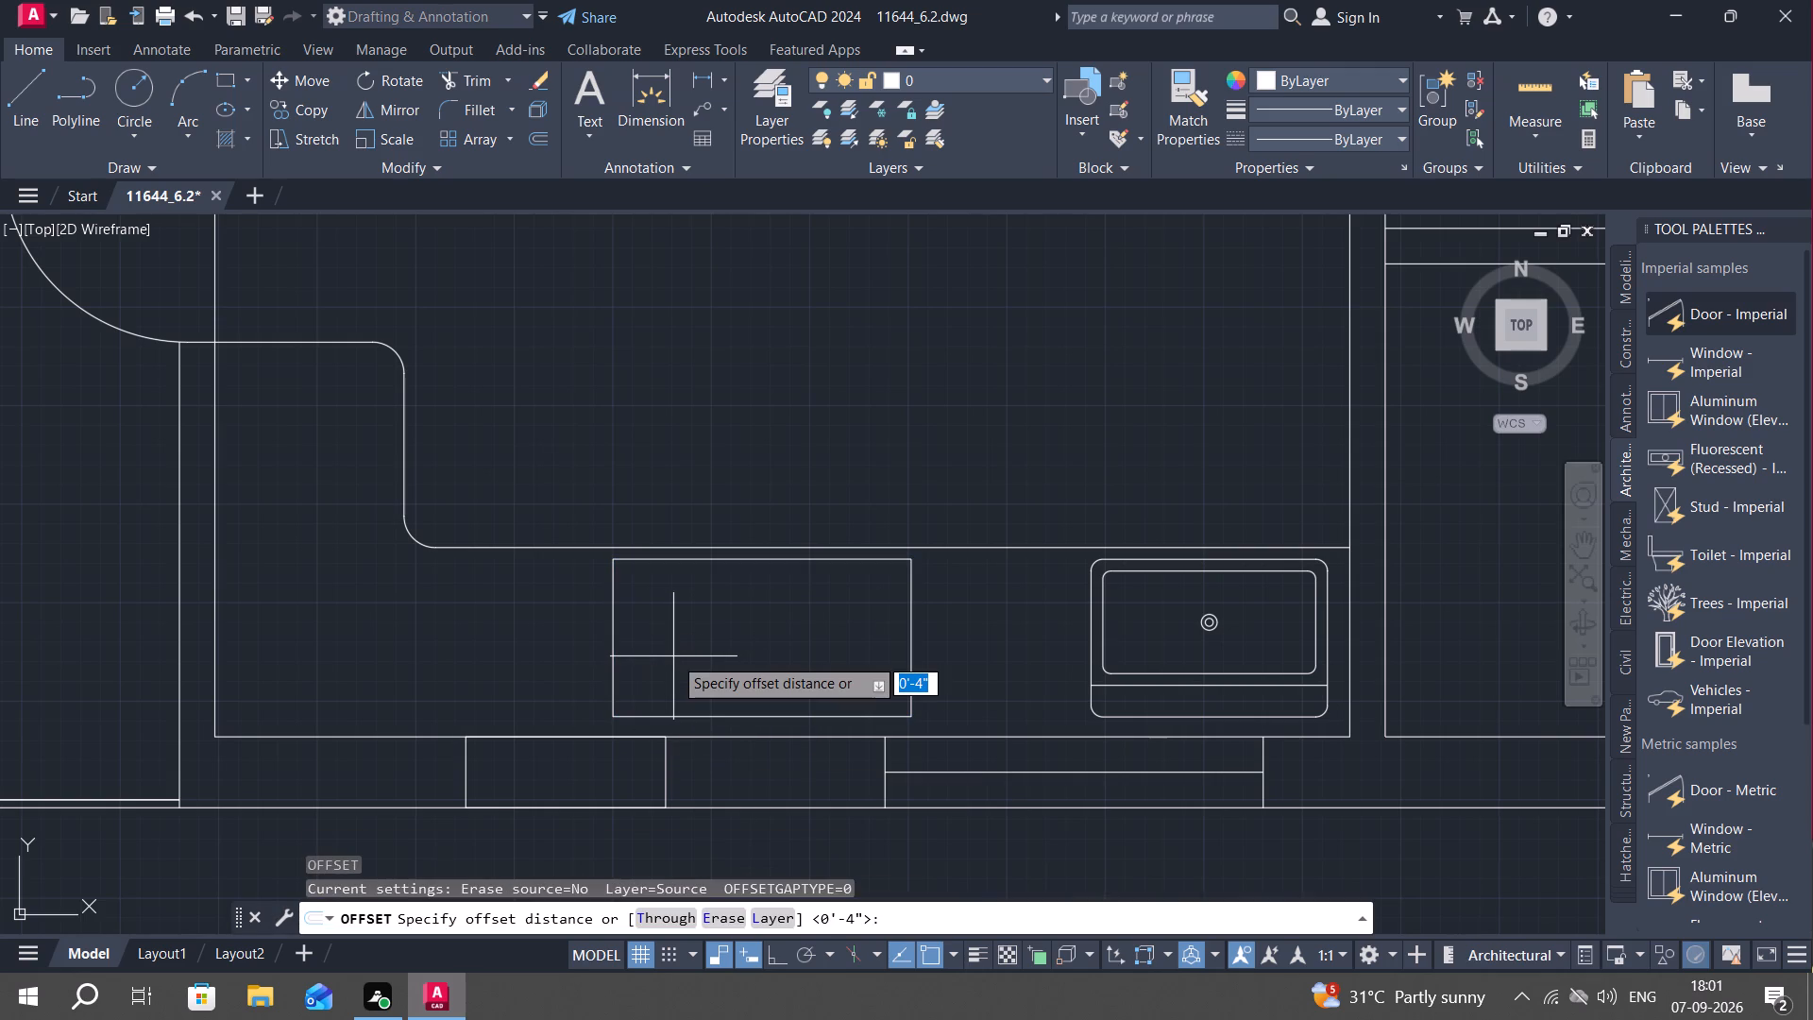
{"action": "key", "text": "1"}
{"action": "key", "text": "shift+quotedbl"}
{"action": "key", "text": "Return"}
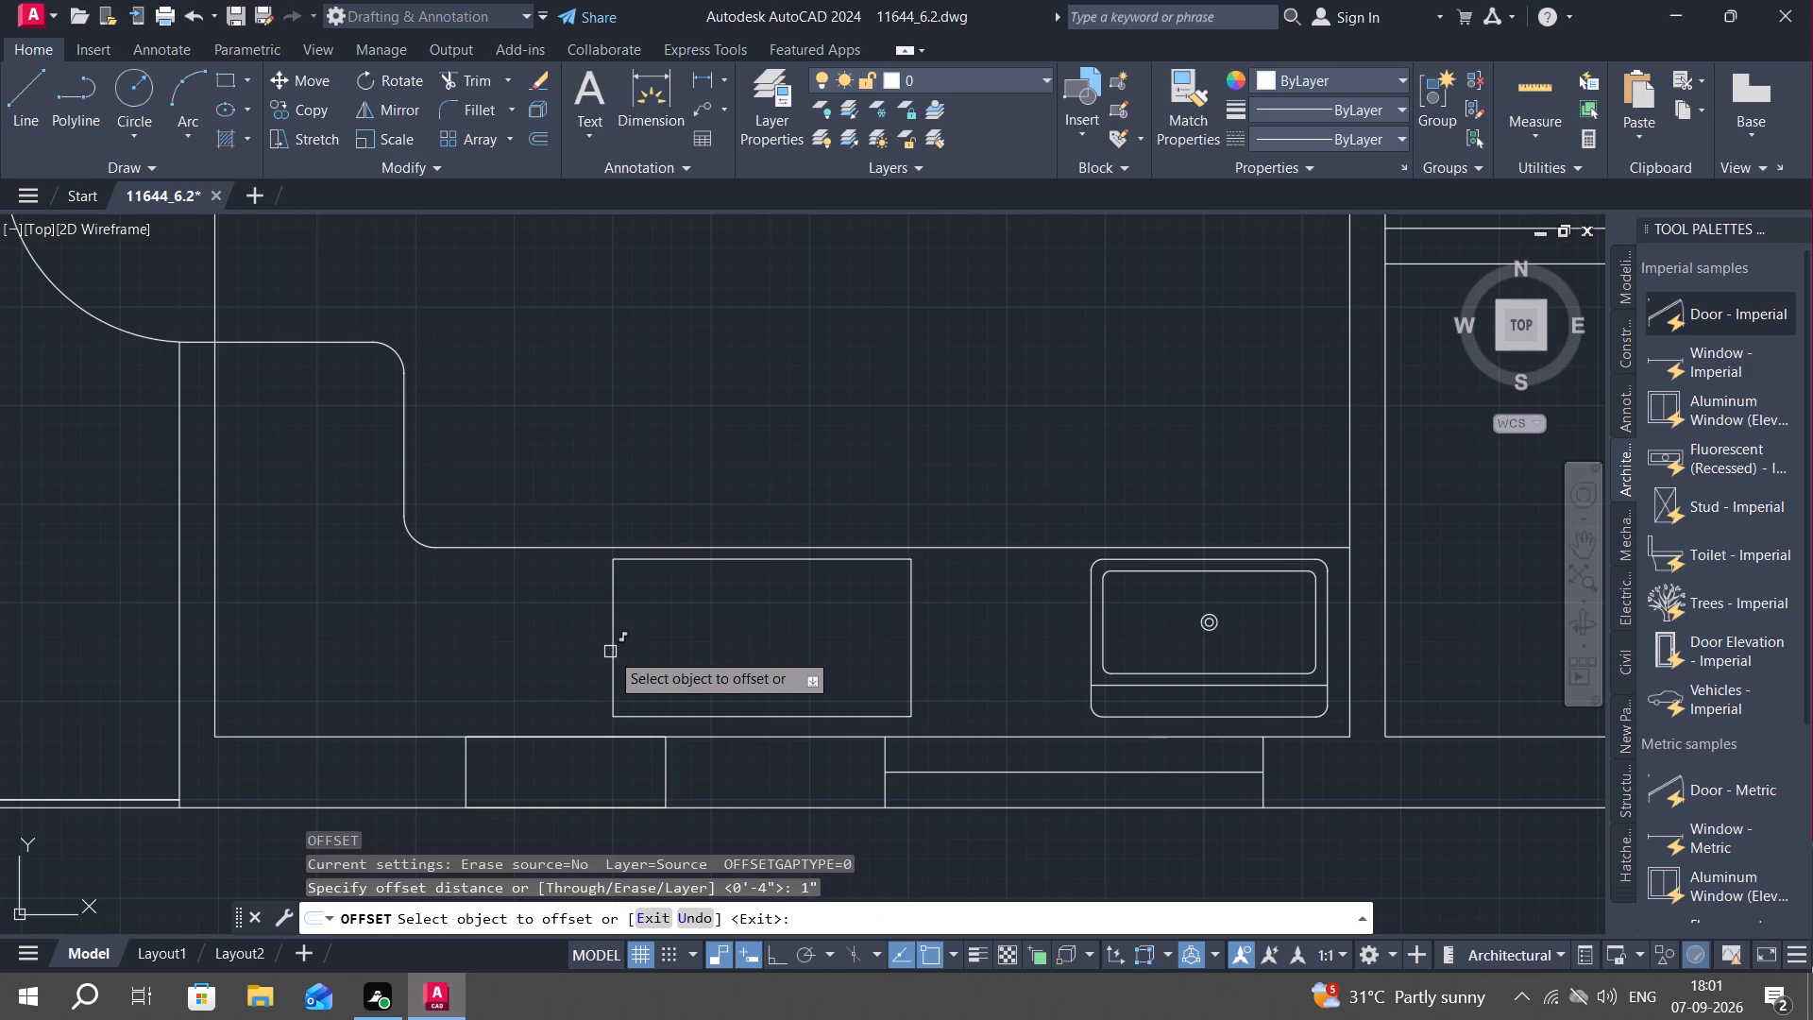
{"action": "left_click", "coordinate": [614, 652]}
{"action": "left_click", "coordinate": [686, 665]}
{"action": "key", "text": "Escape"}
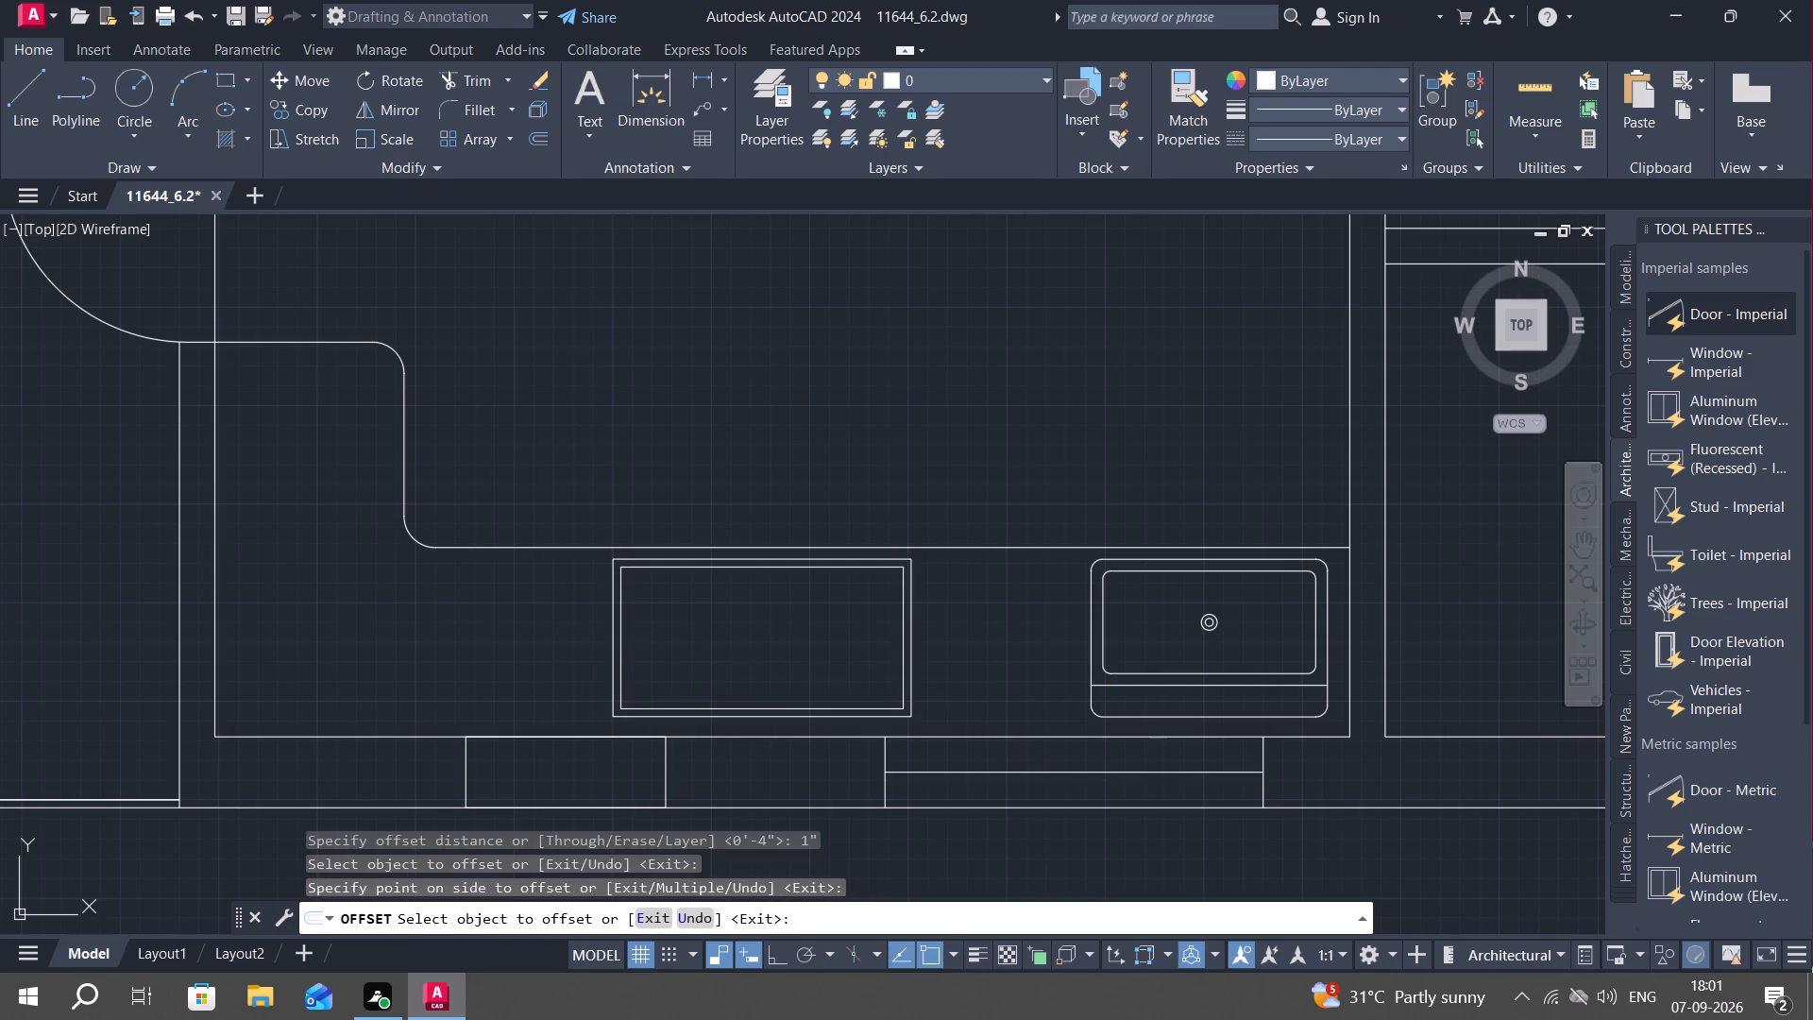
Draw a vertical line joining the midpoints of the inner rectangle's long sides, dividing the stove into two halves.
{"action": "type", "text": "L"}
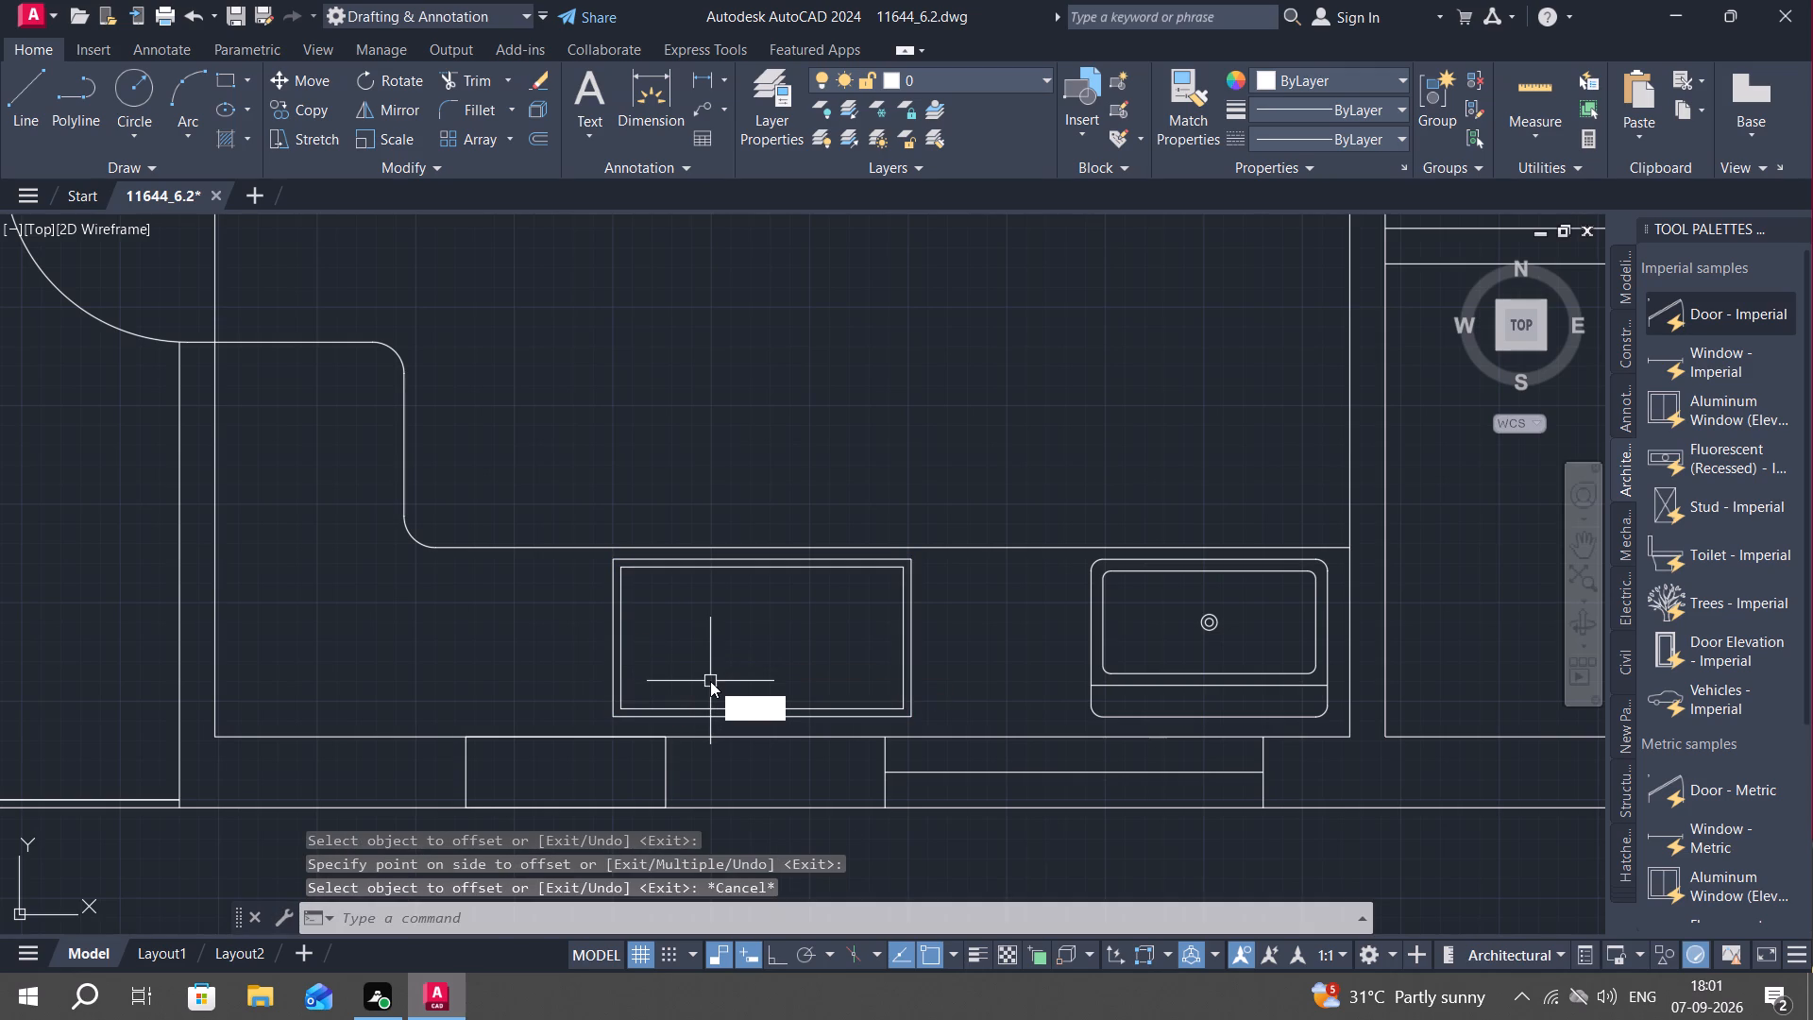
{"action": "key", "text": "space"}
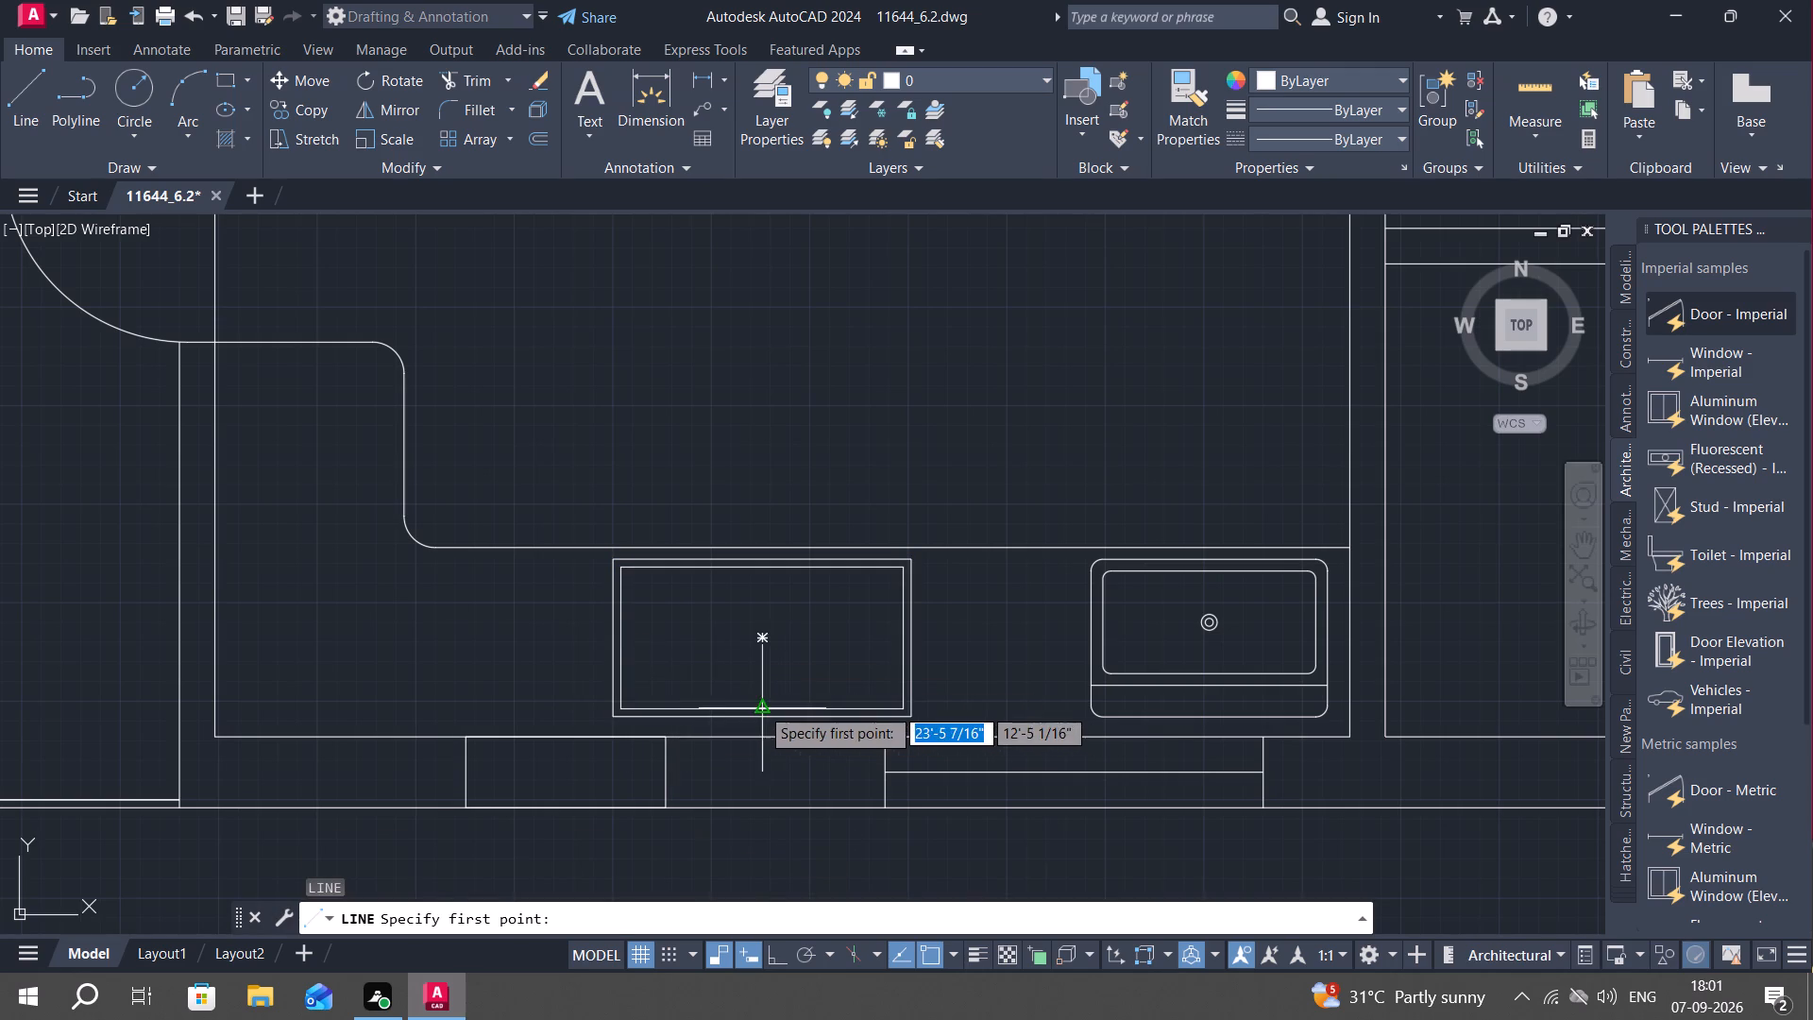
{"action": "left_click", "coordinate": [760, 706]}
{"action": "left_click", "coordinate": [762, 571]}
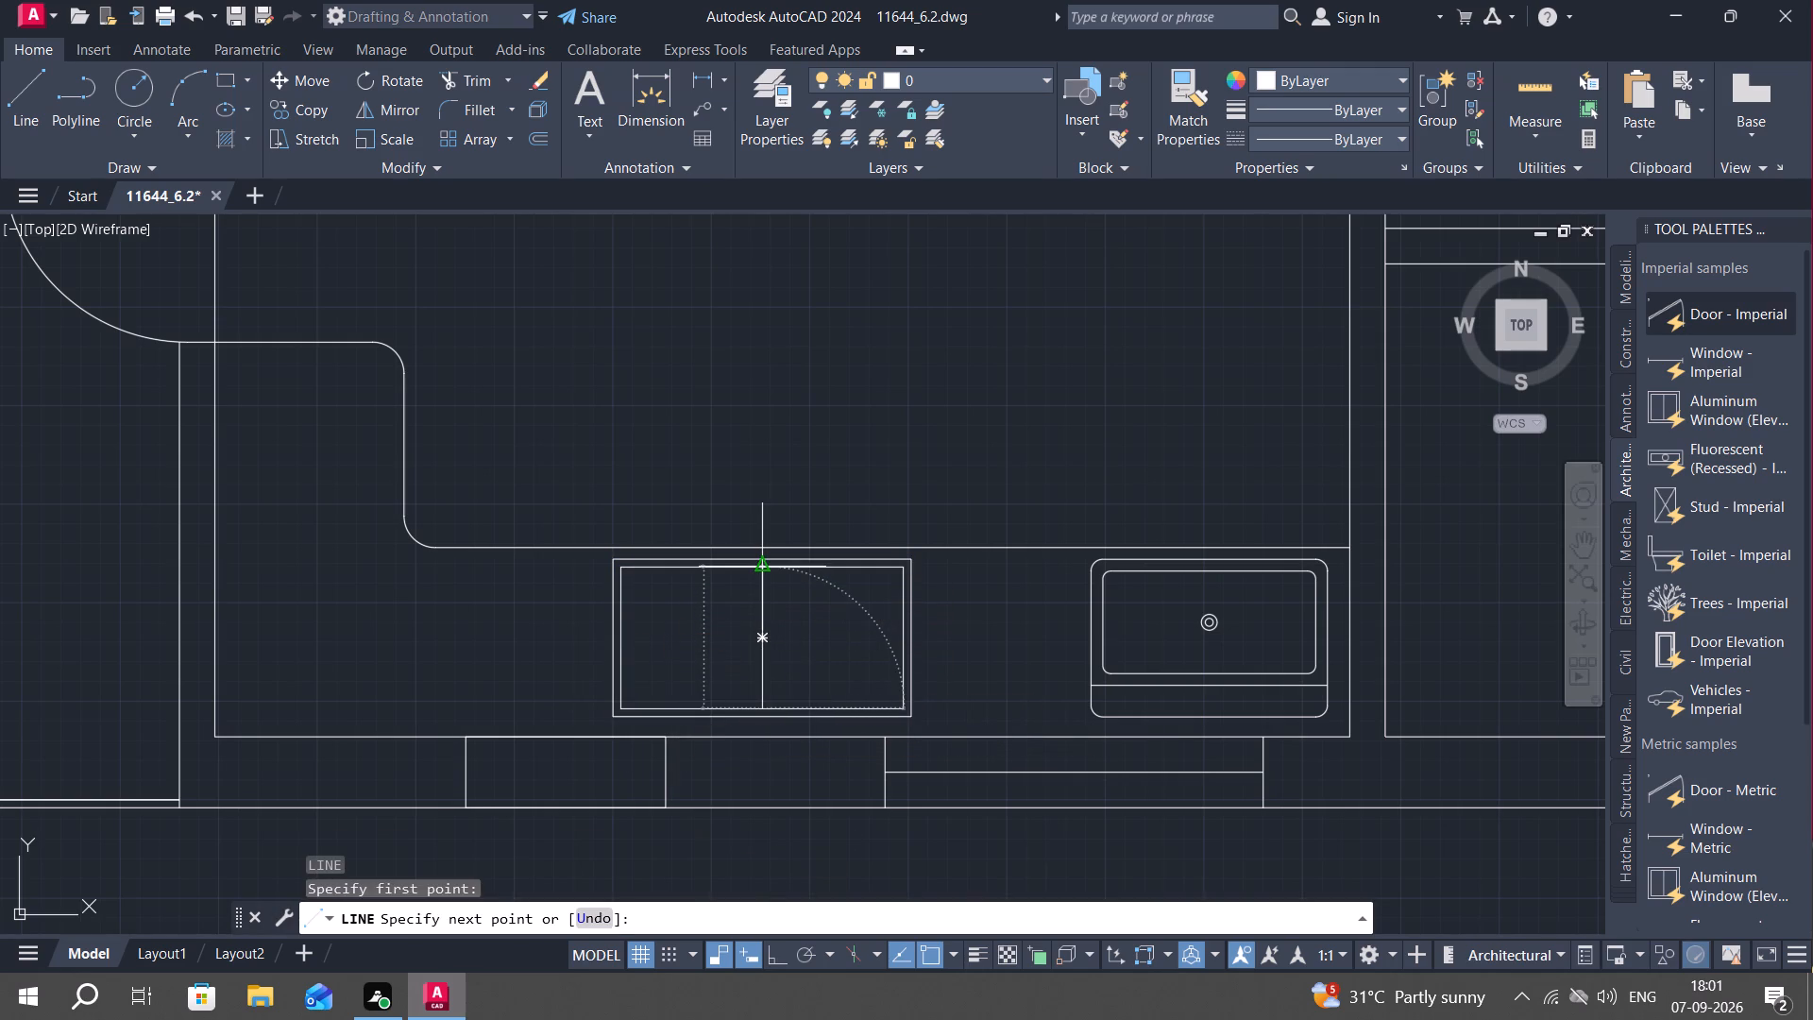
{"action": "key", "text": "Escape"}
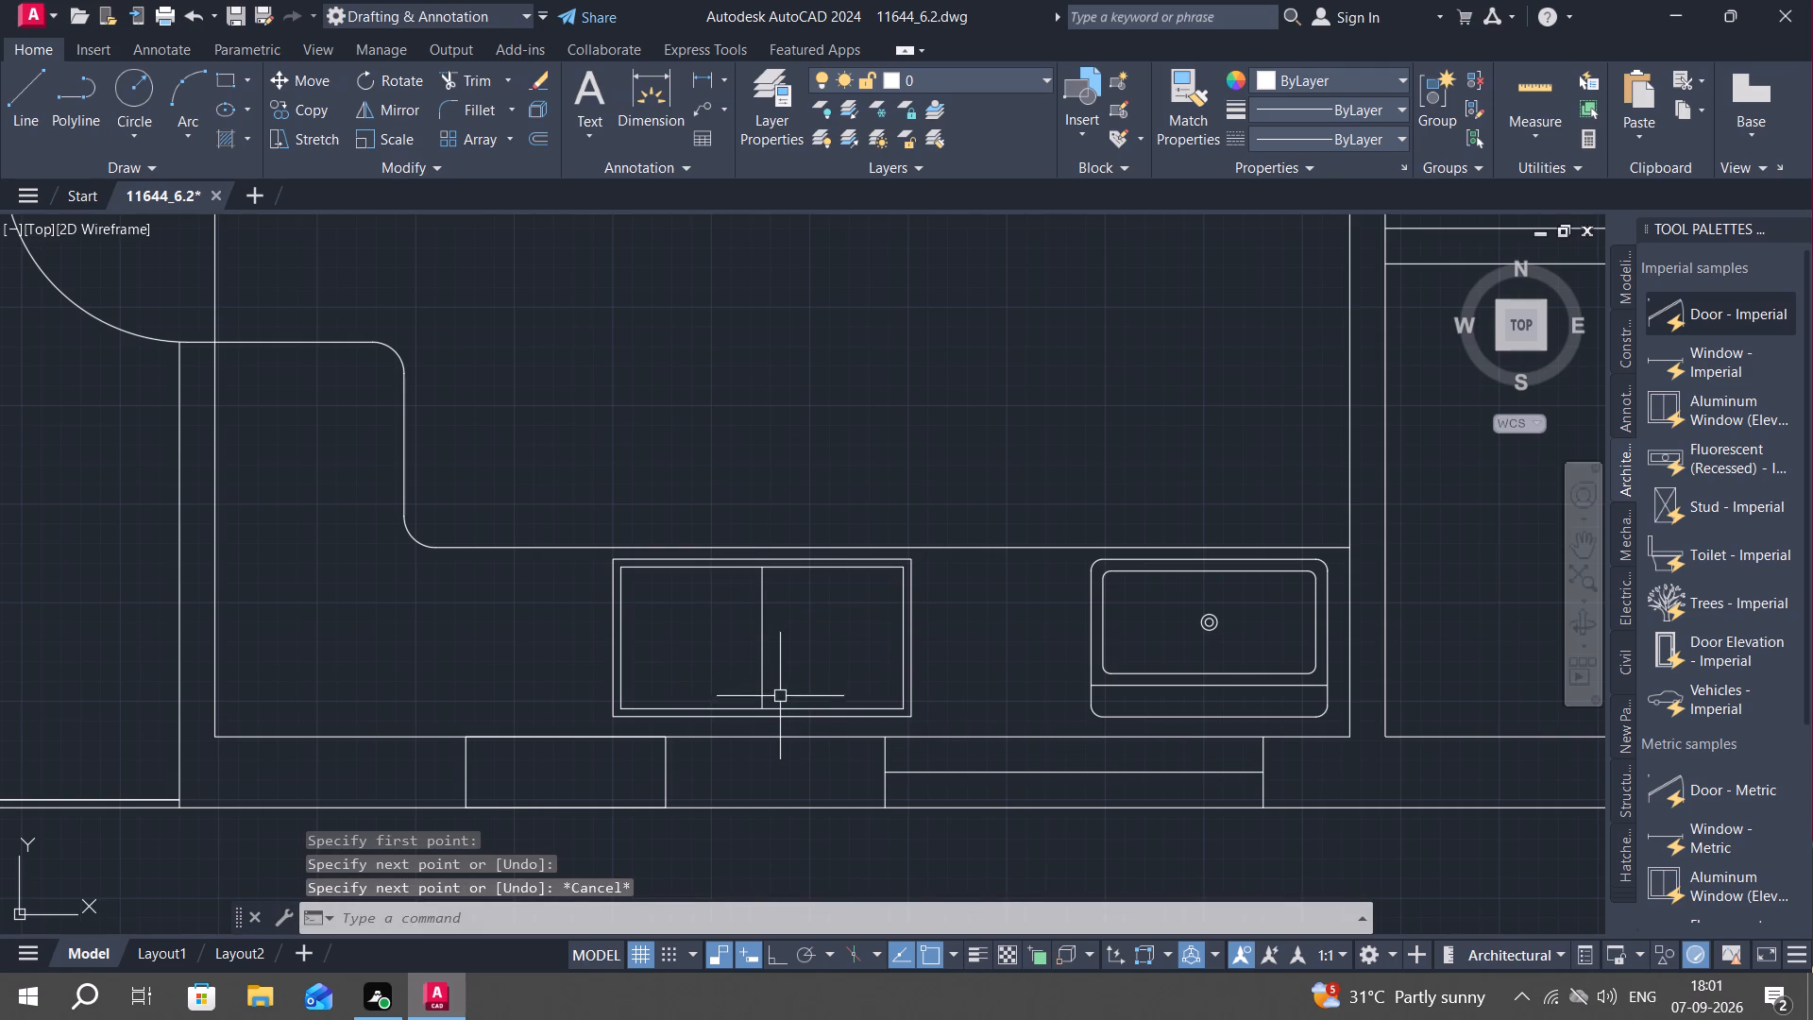
Draw a burner circle of about 4 5/8" radius in the middle of the stove's west half.
{"action": "key", "text": "c"}
{"action": "key", "text": "space"}
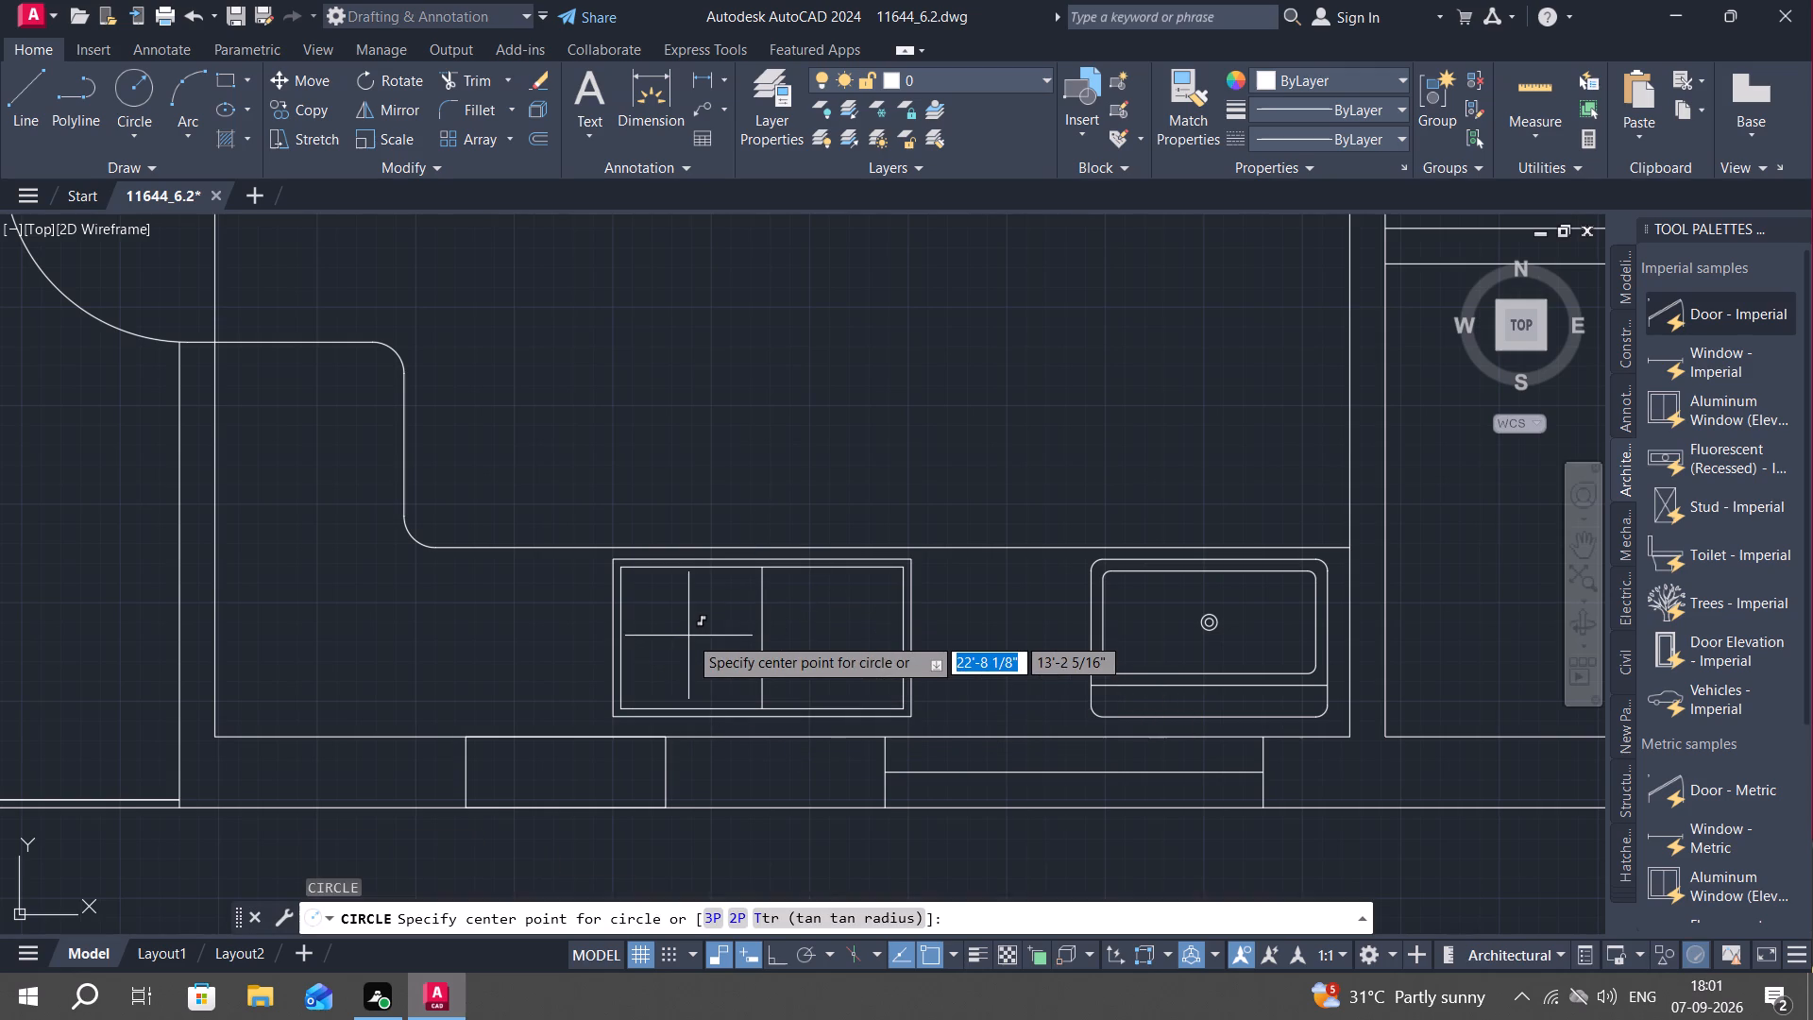
{"action": "left_click", "coordinate": [689, 637]}
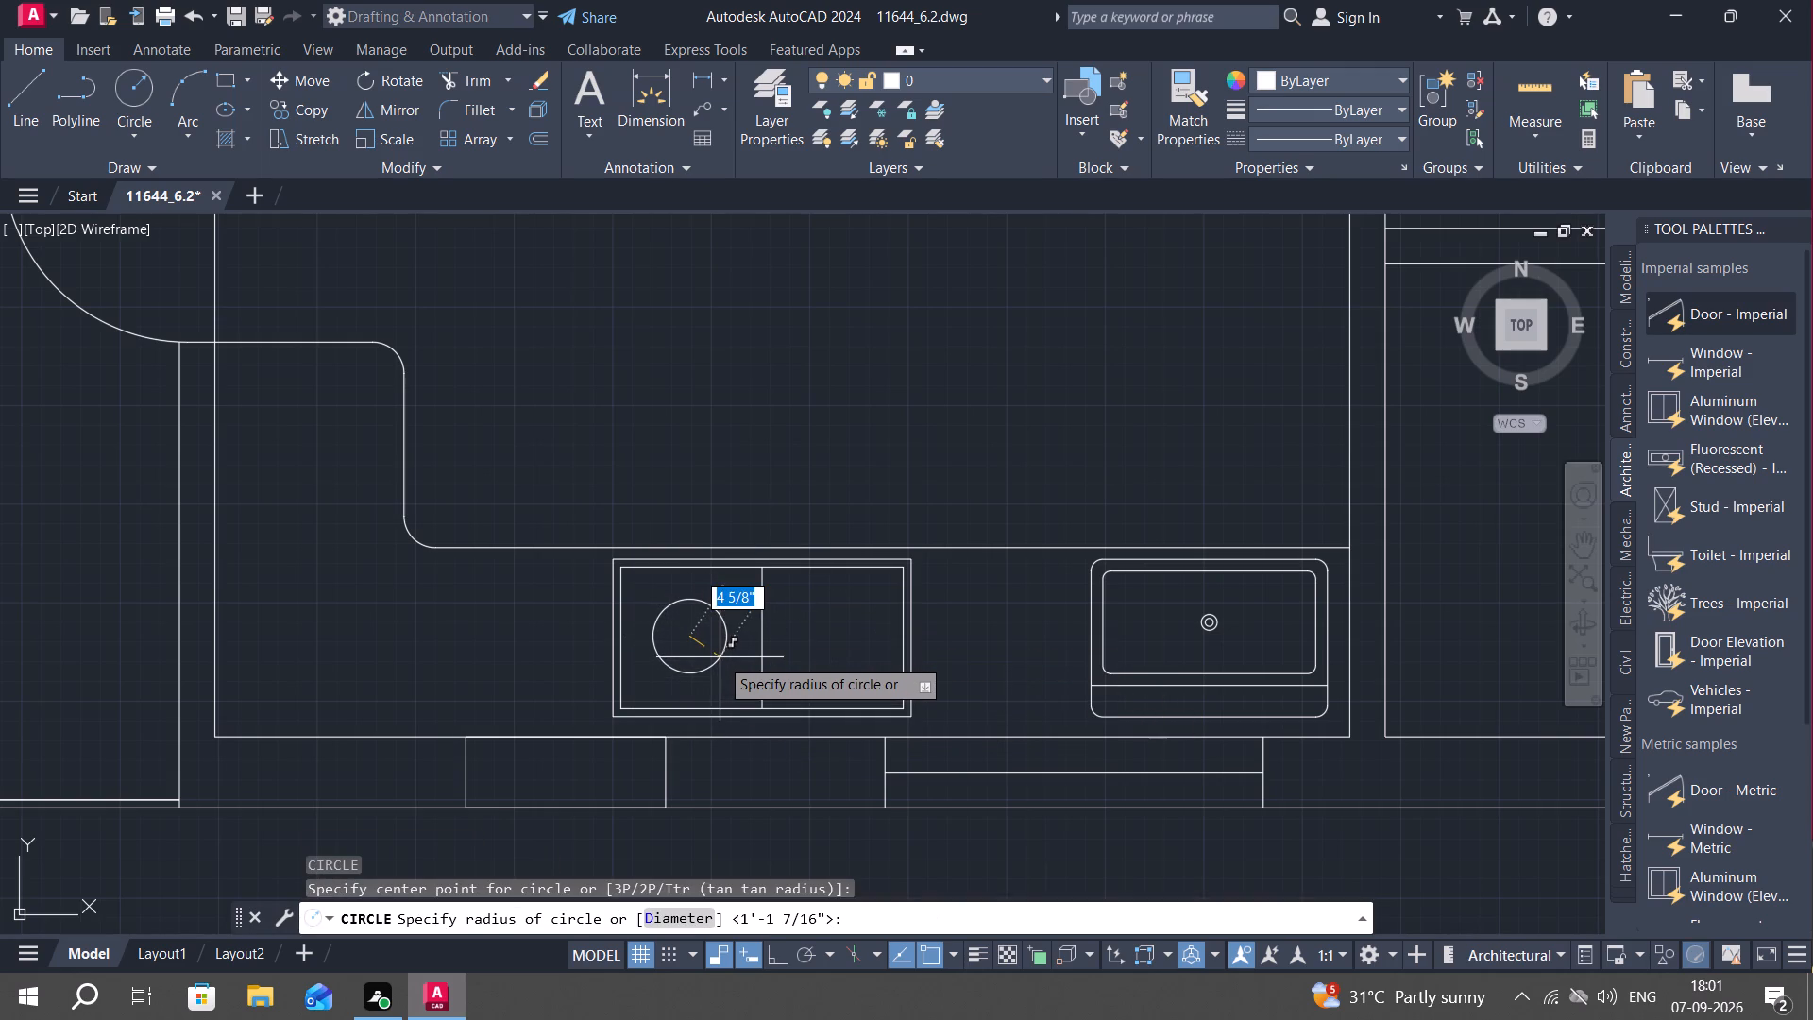
{"action": "left_click", "coordinate": [720, 657]}
{"action": "key", "text": "Escape"}
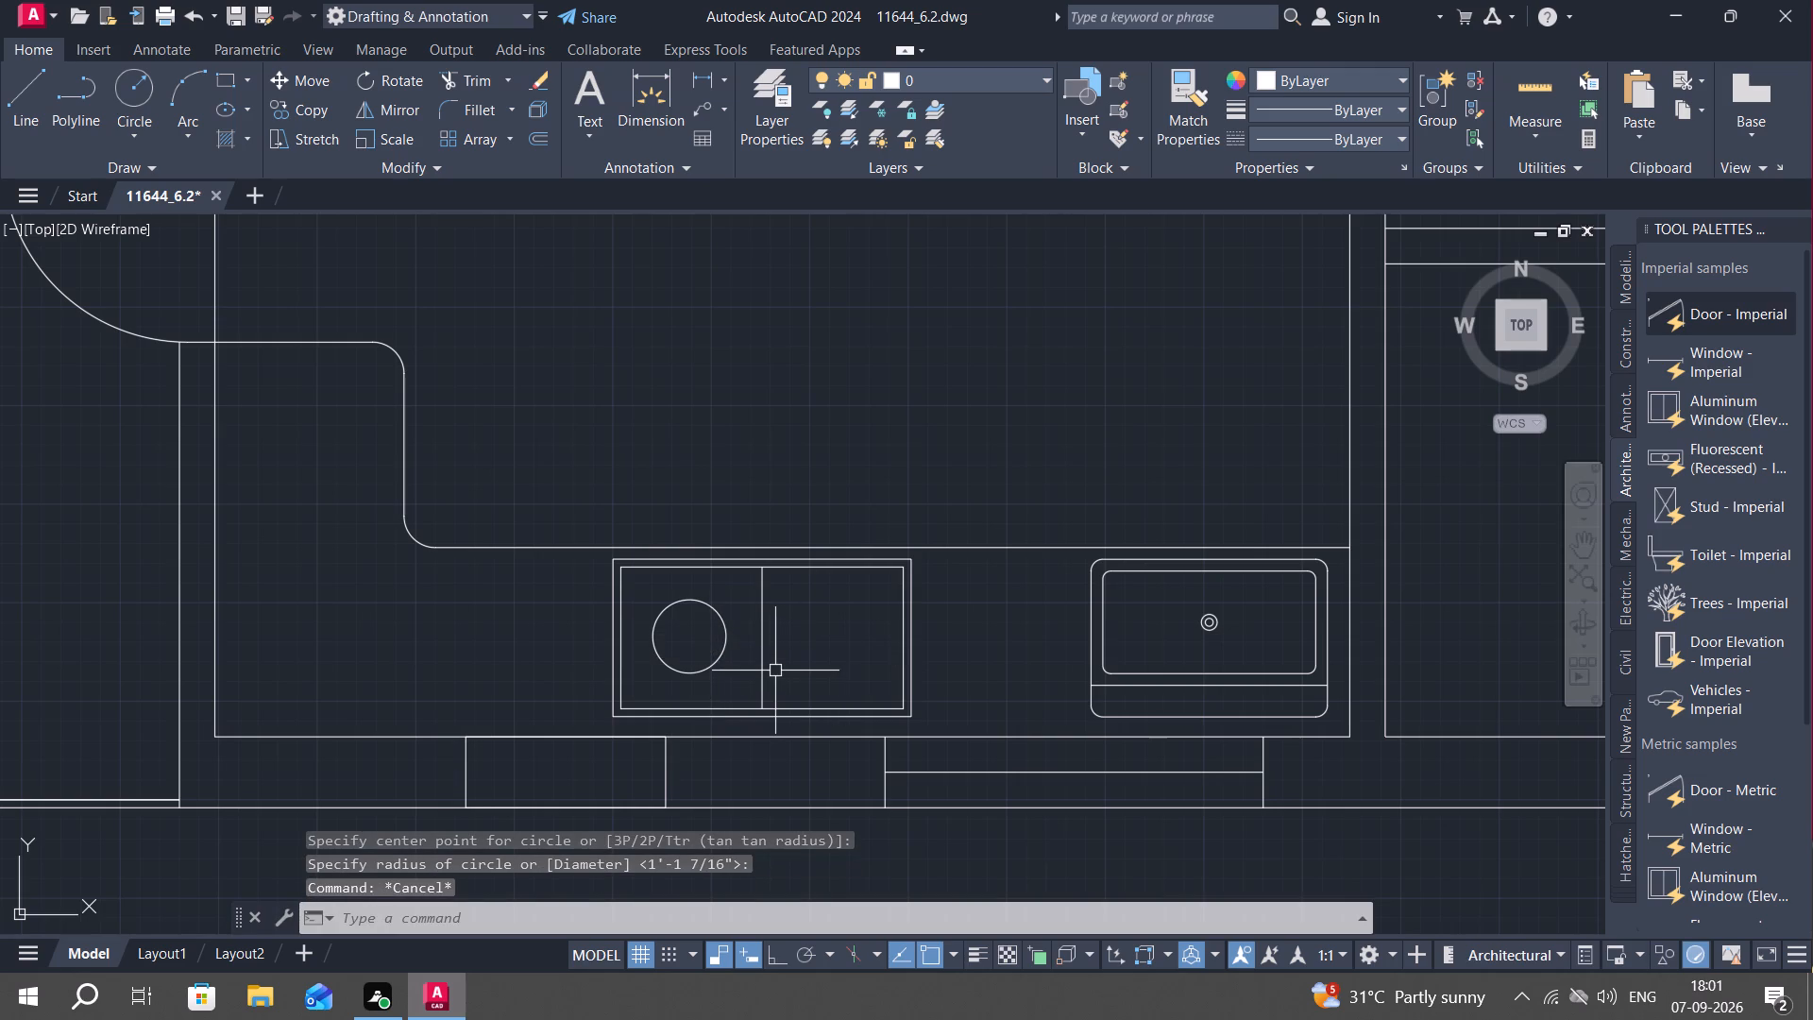
Copy the burner circle straight east into the stove's east half, with Ortho on.
{"action": "key", "text": "c"}
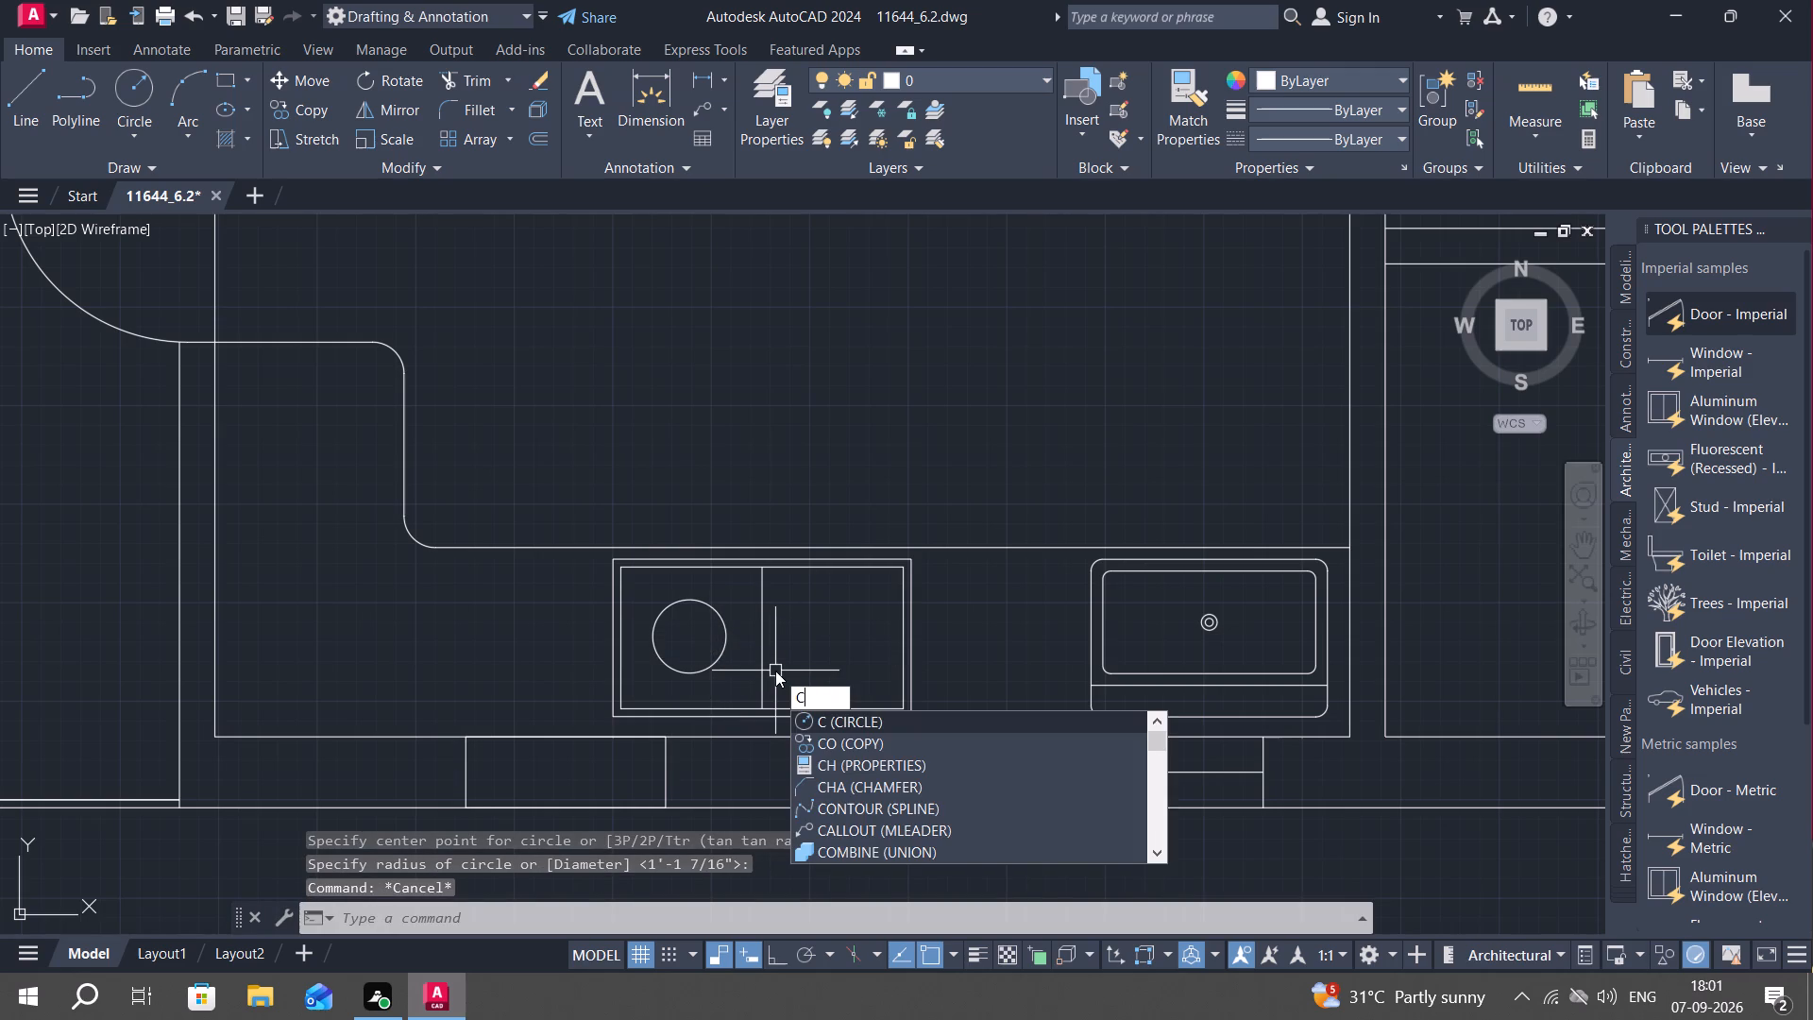
{"action": "key", "text": "Escape"}
{"action": "type", "text": "CO"}
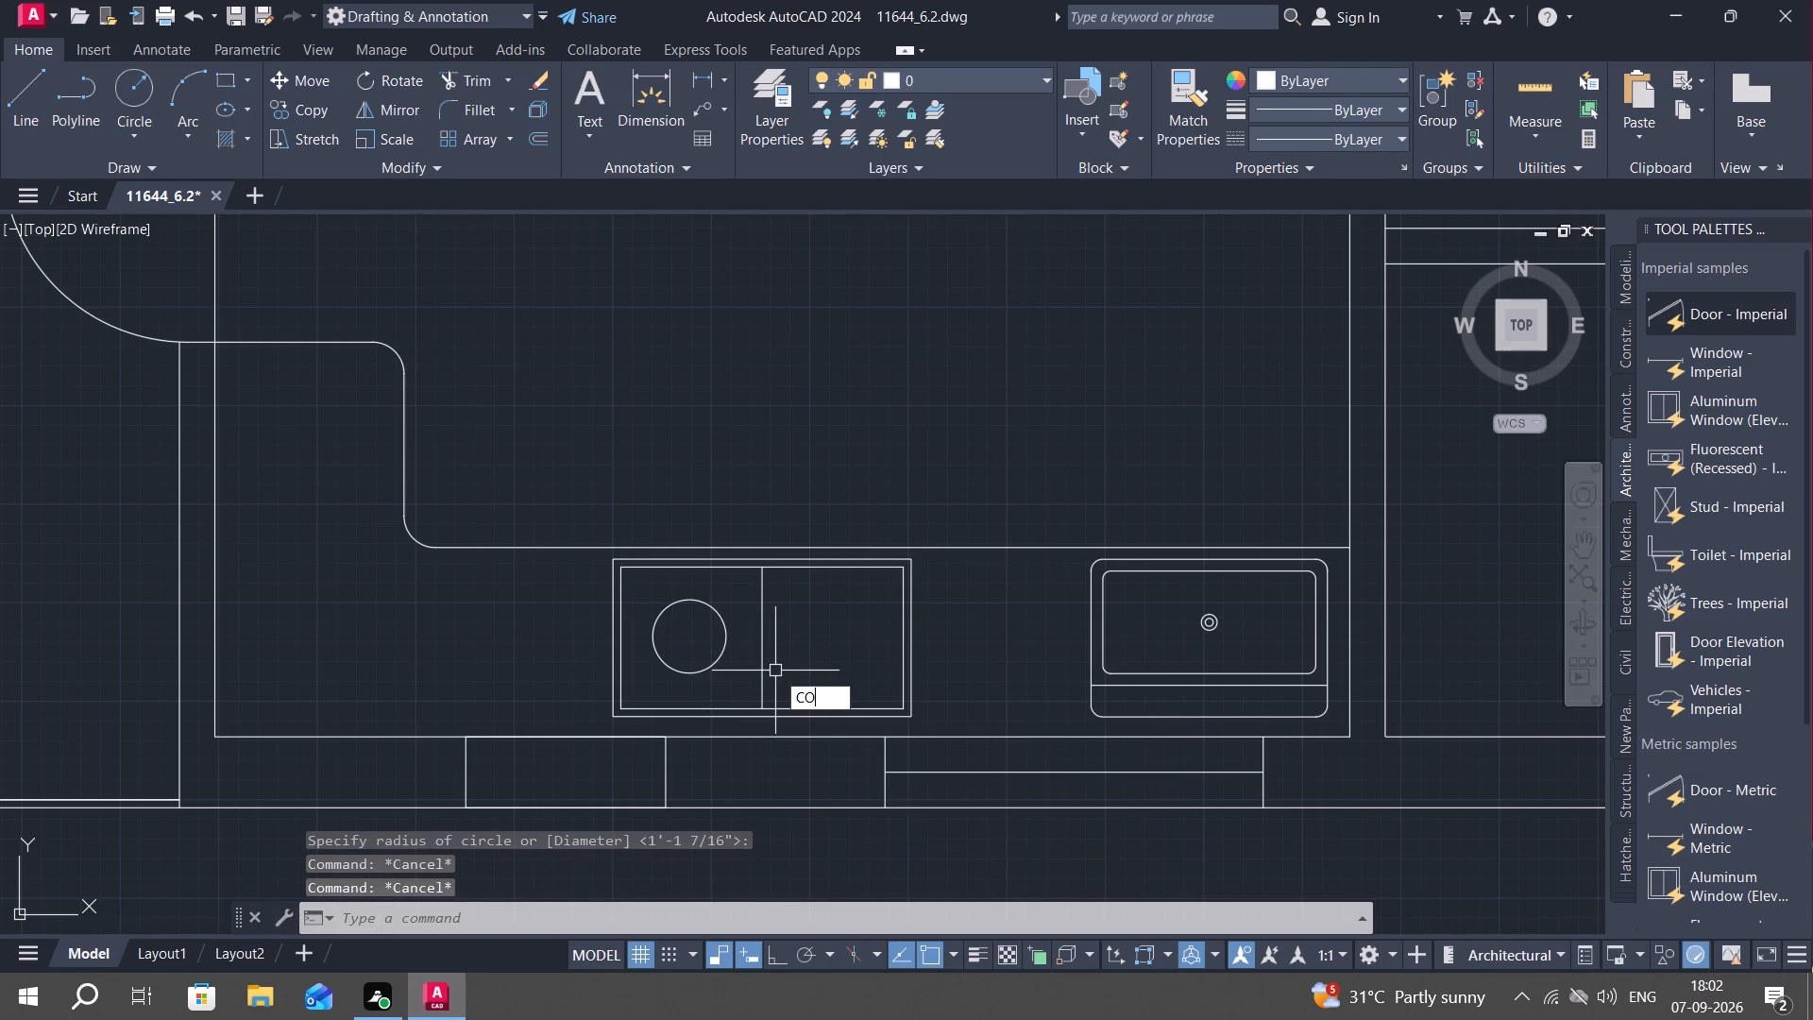
{"action": "key", "text": "space"}
{"action": "left_click", "coordinate": [726, 645]}
{"action": "right_click", "coordinate": [727, 643]}
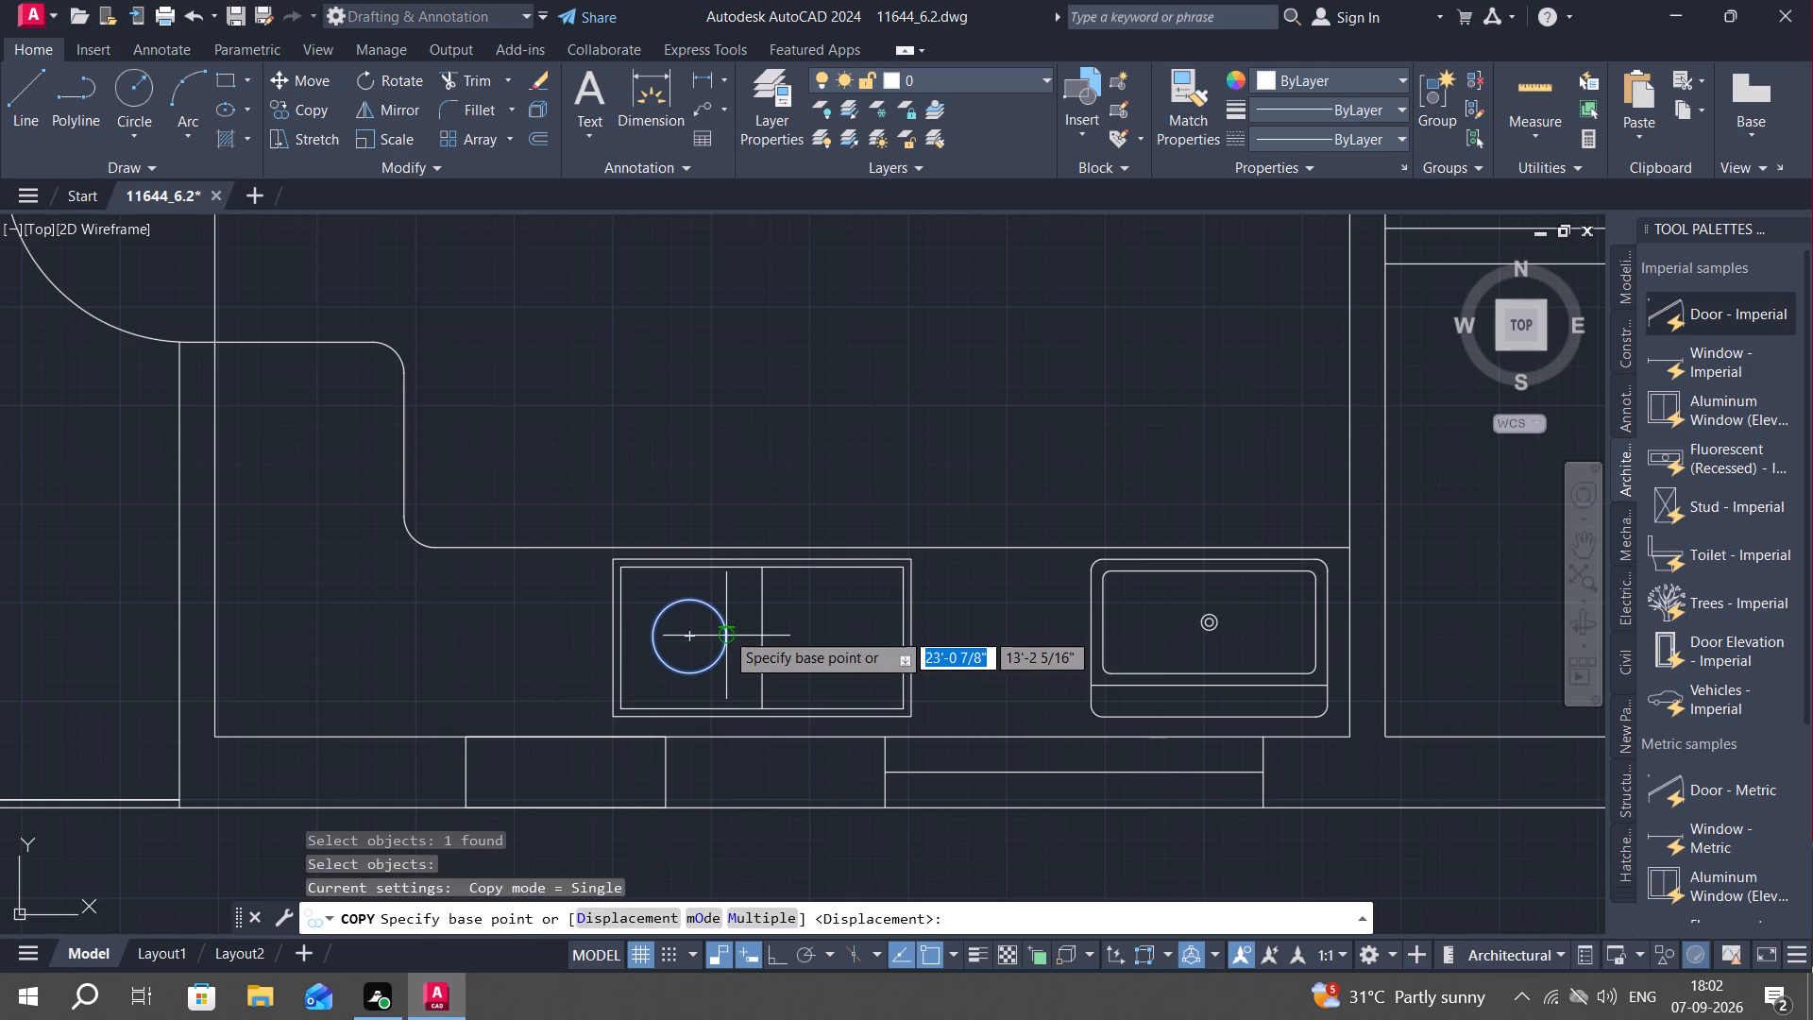
{"action": "left_click", "coordinate": [725, 631]}
{"action": "key", "text": "F8"}
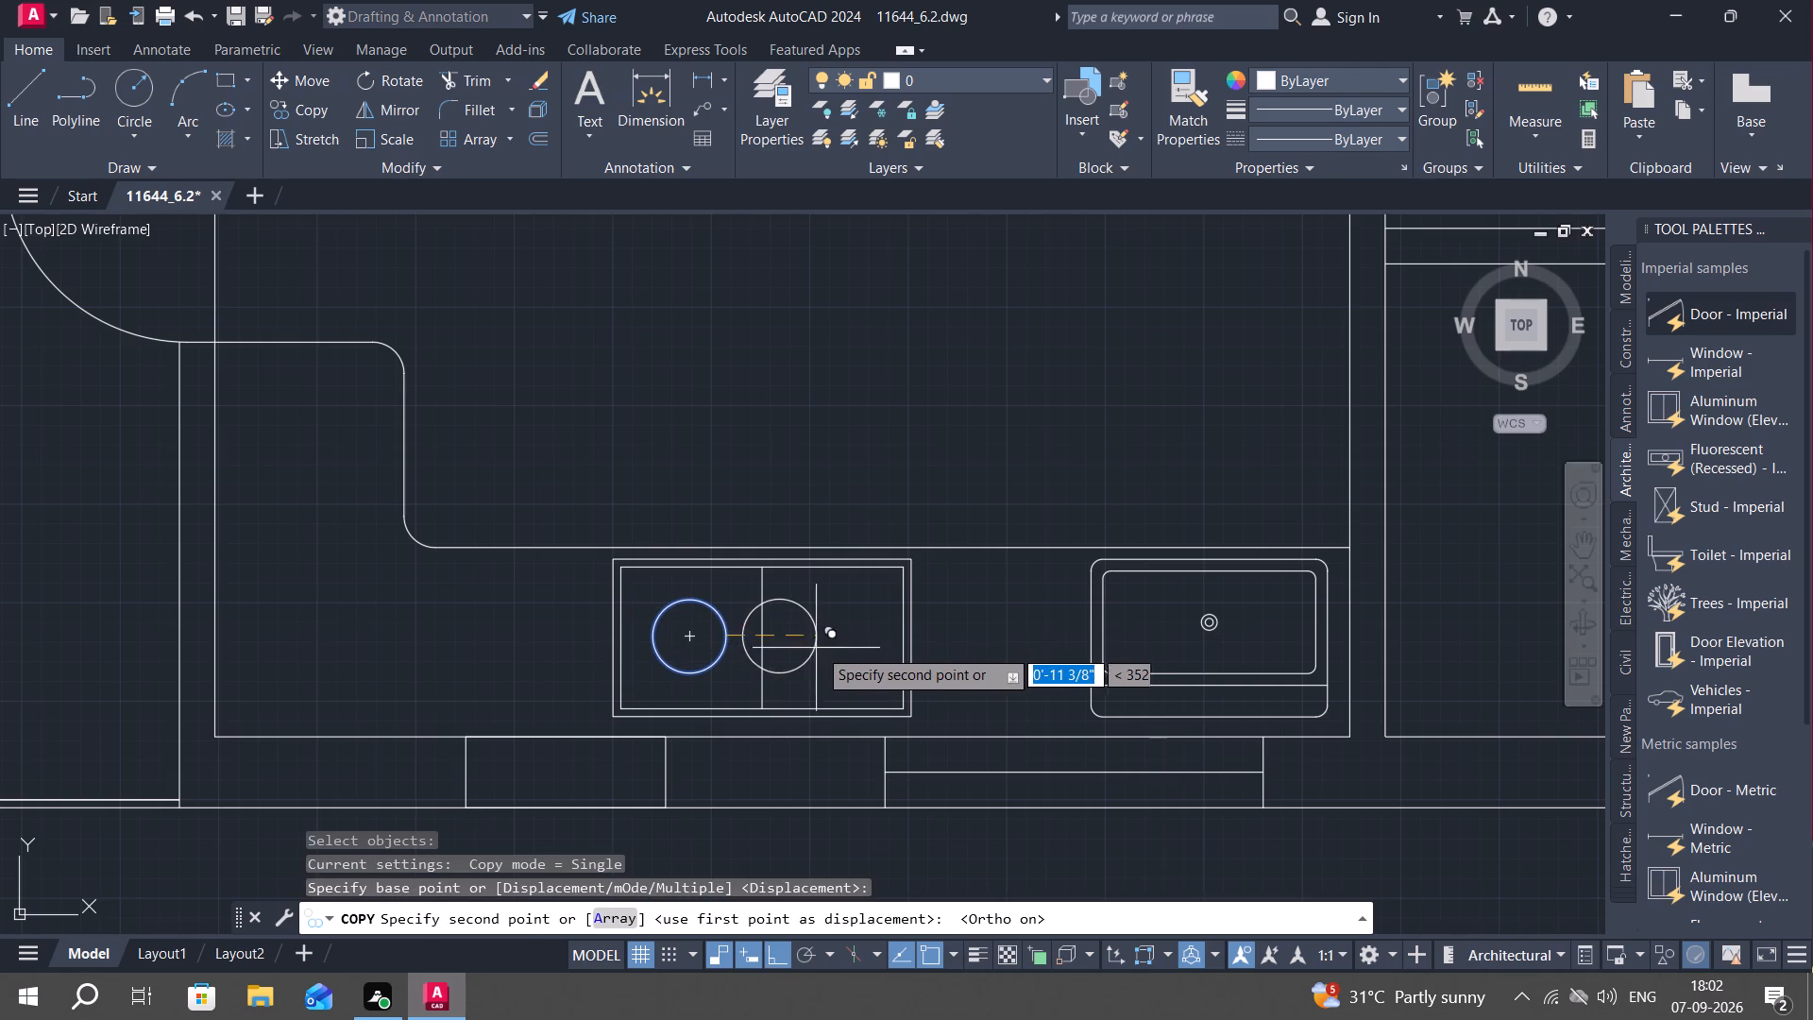
{"action": "left_click", "coordinate": [867, 657]}
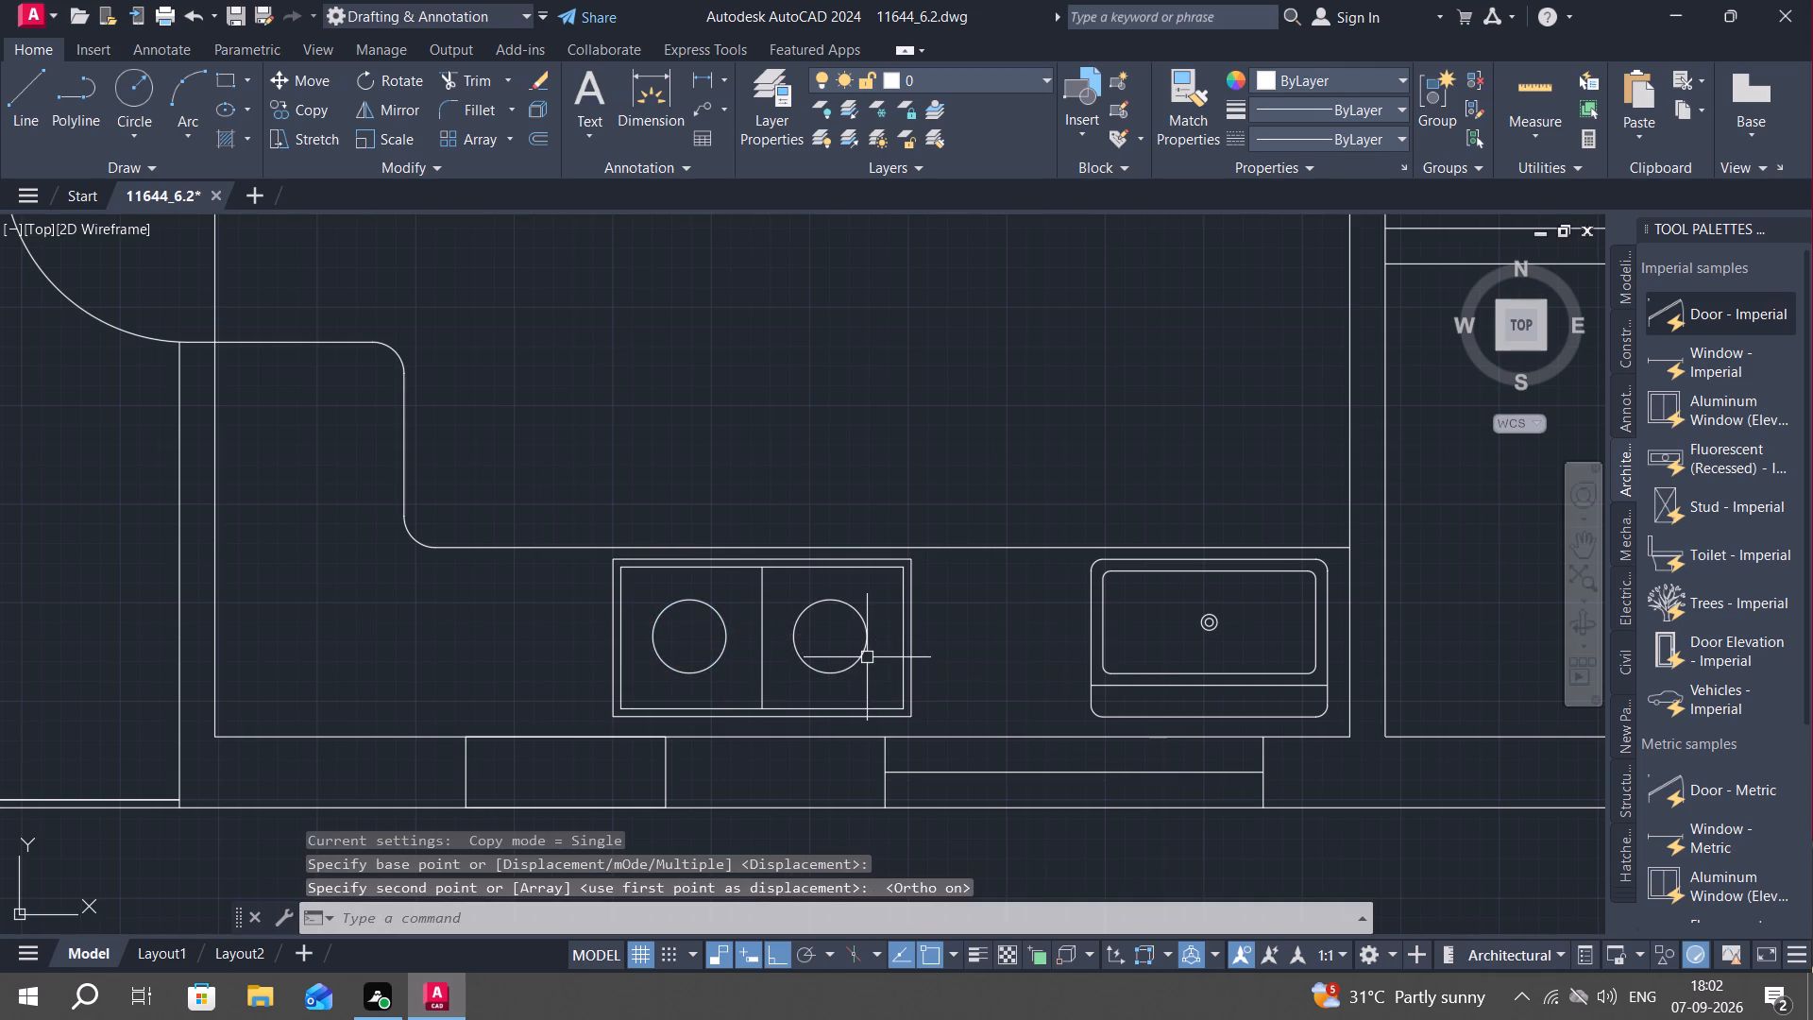
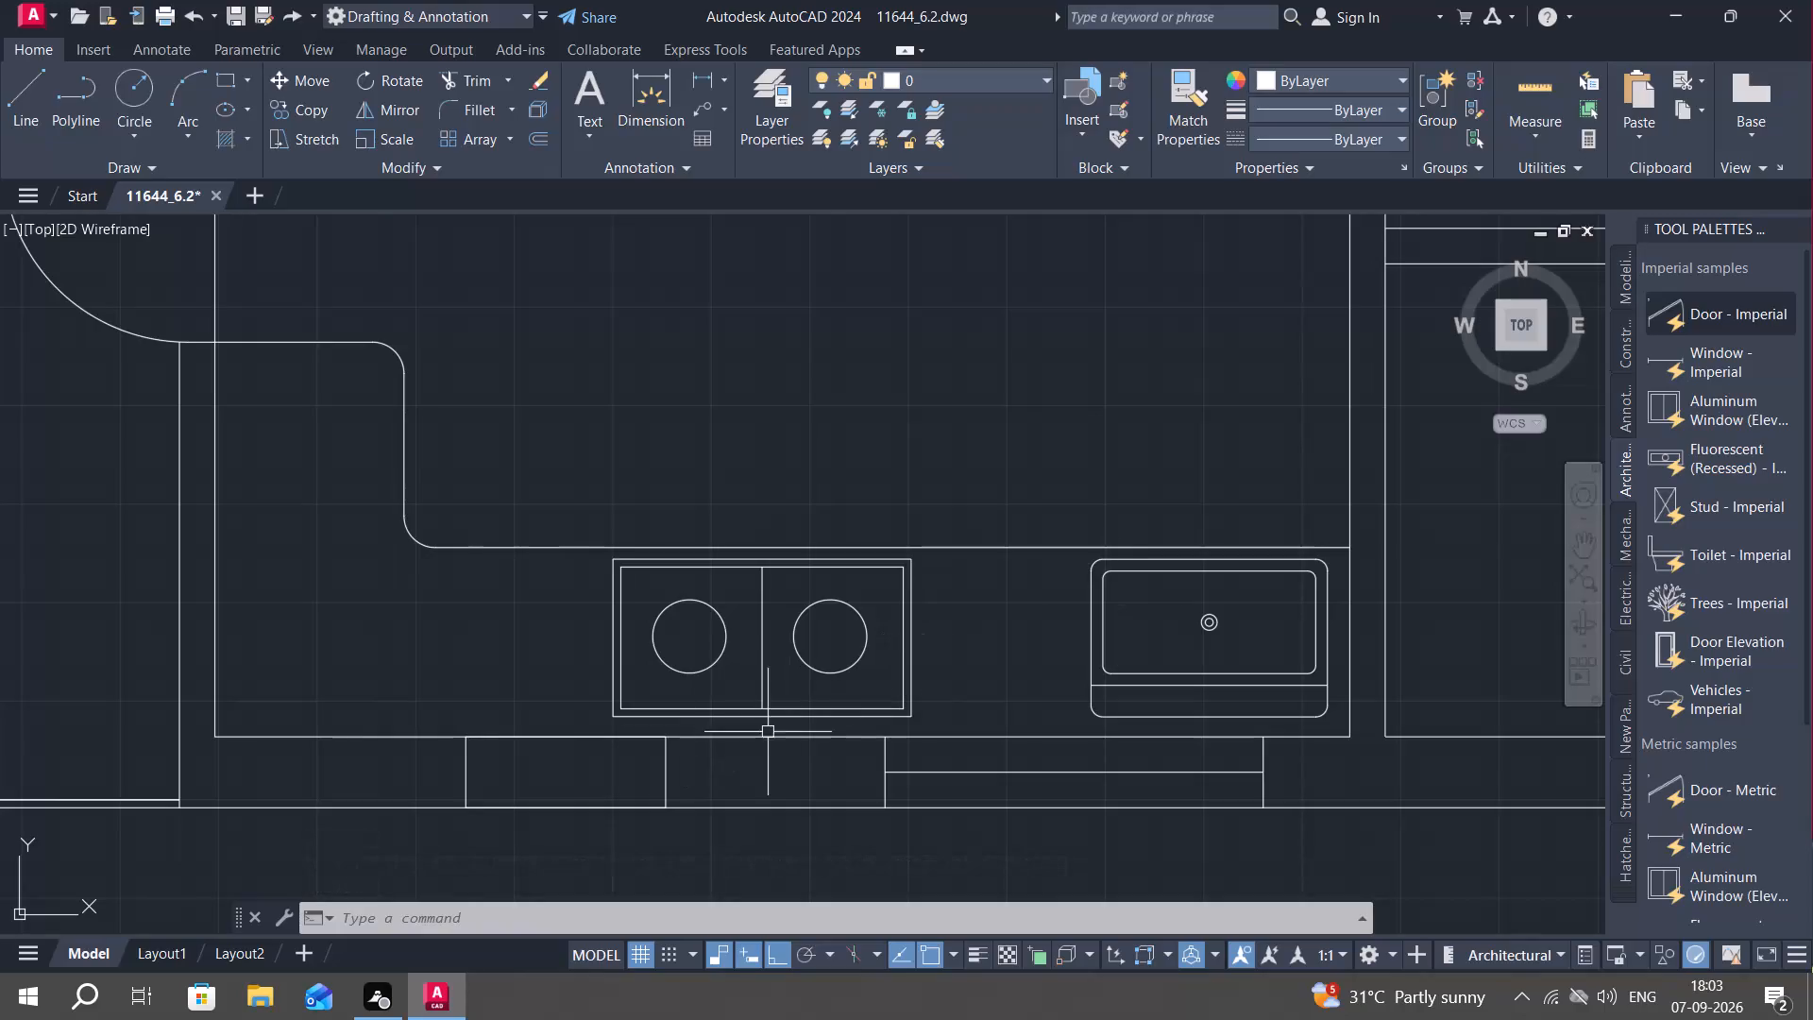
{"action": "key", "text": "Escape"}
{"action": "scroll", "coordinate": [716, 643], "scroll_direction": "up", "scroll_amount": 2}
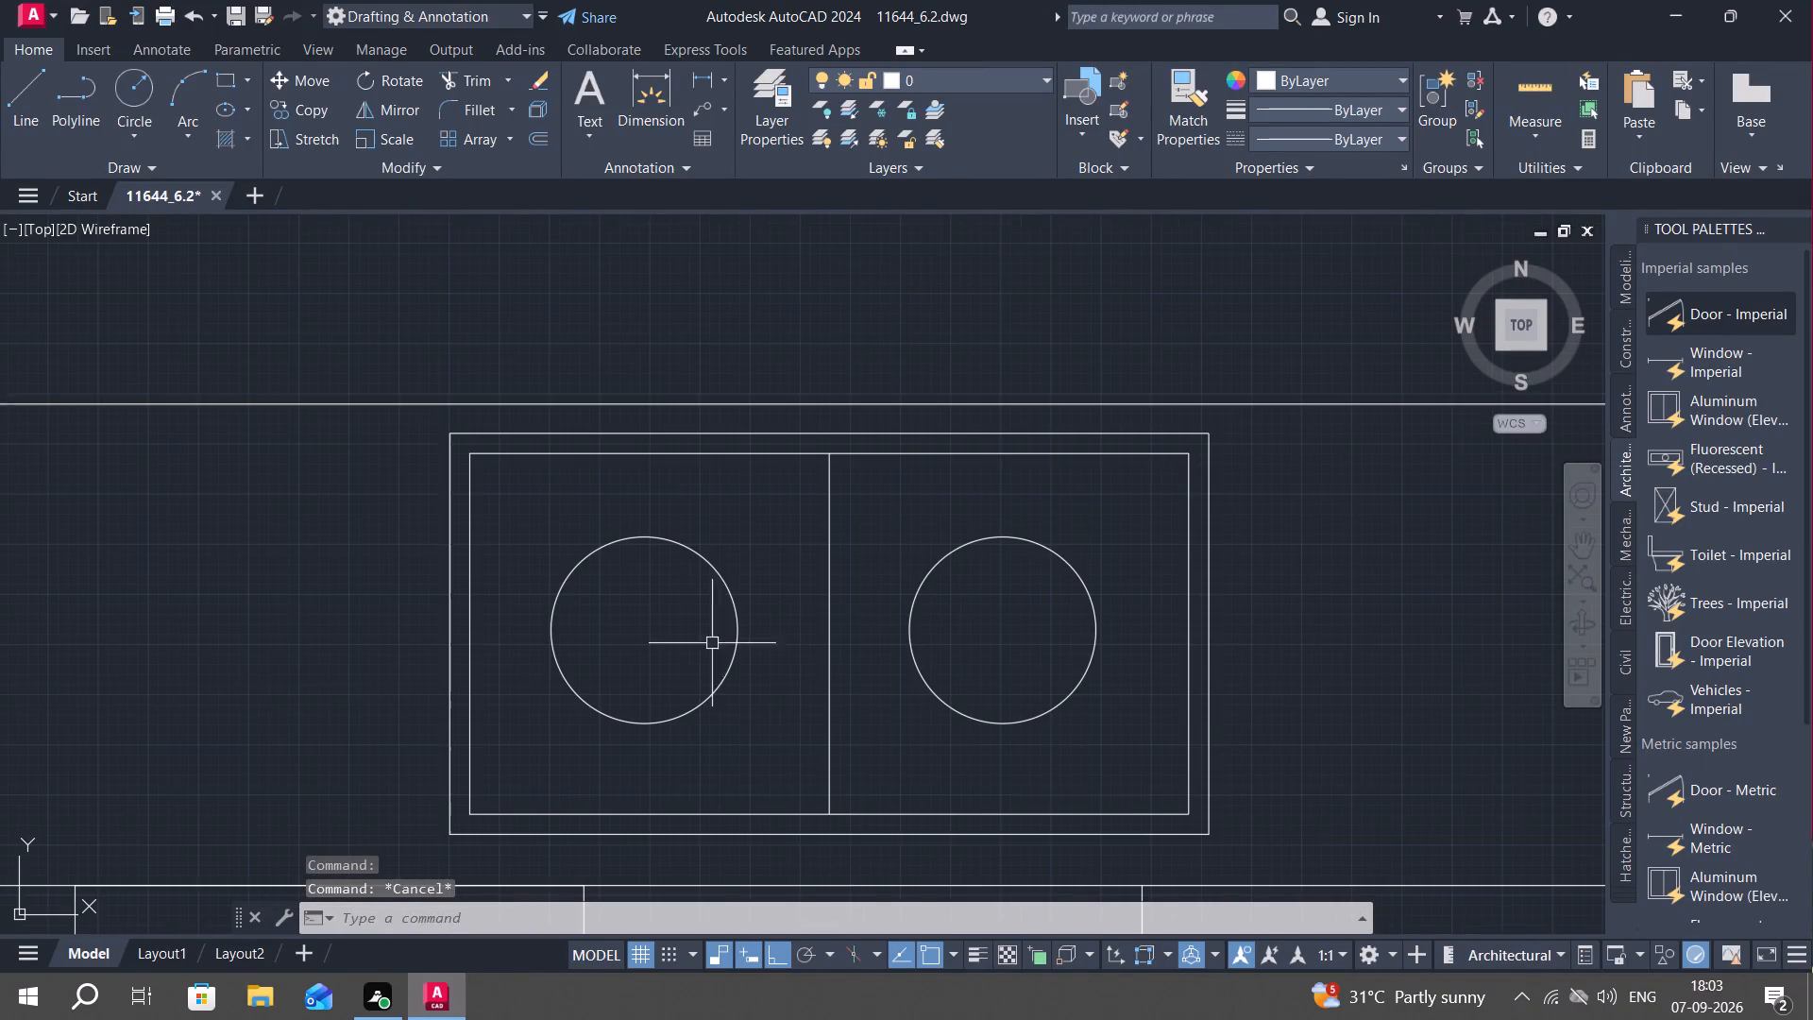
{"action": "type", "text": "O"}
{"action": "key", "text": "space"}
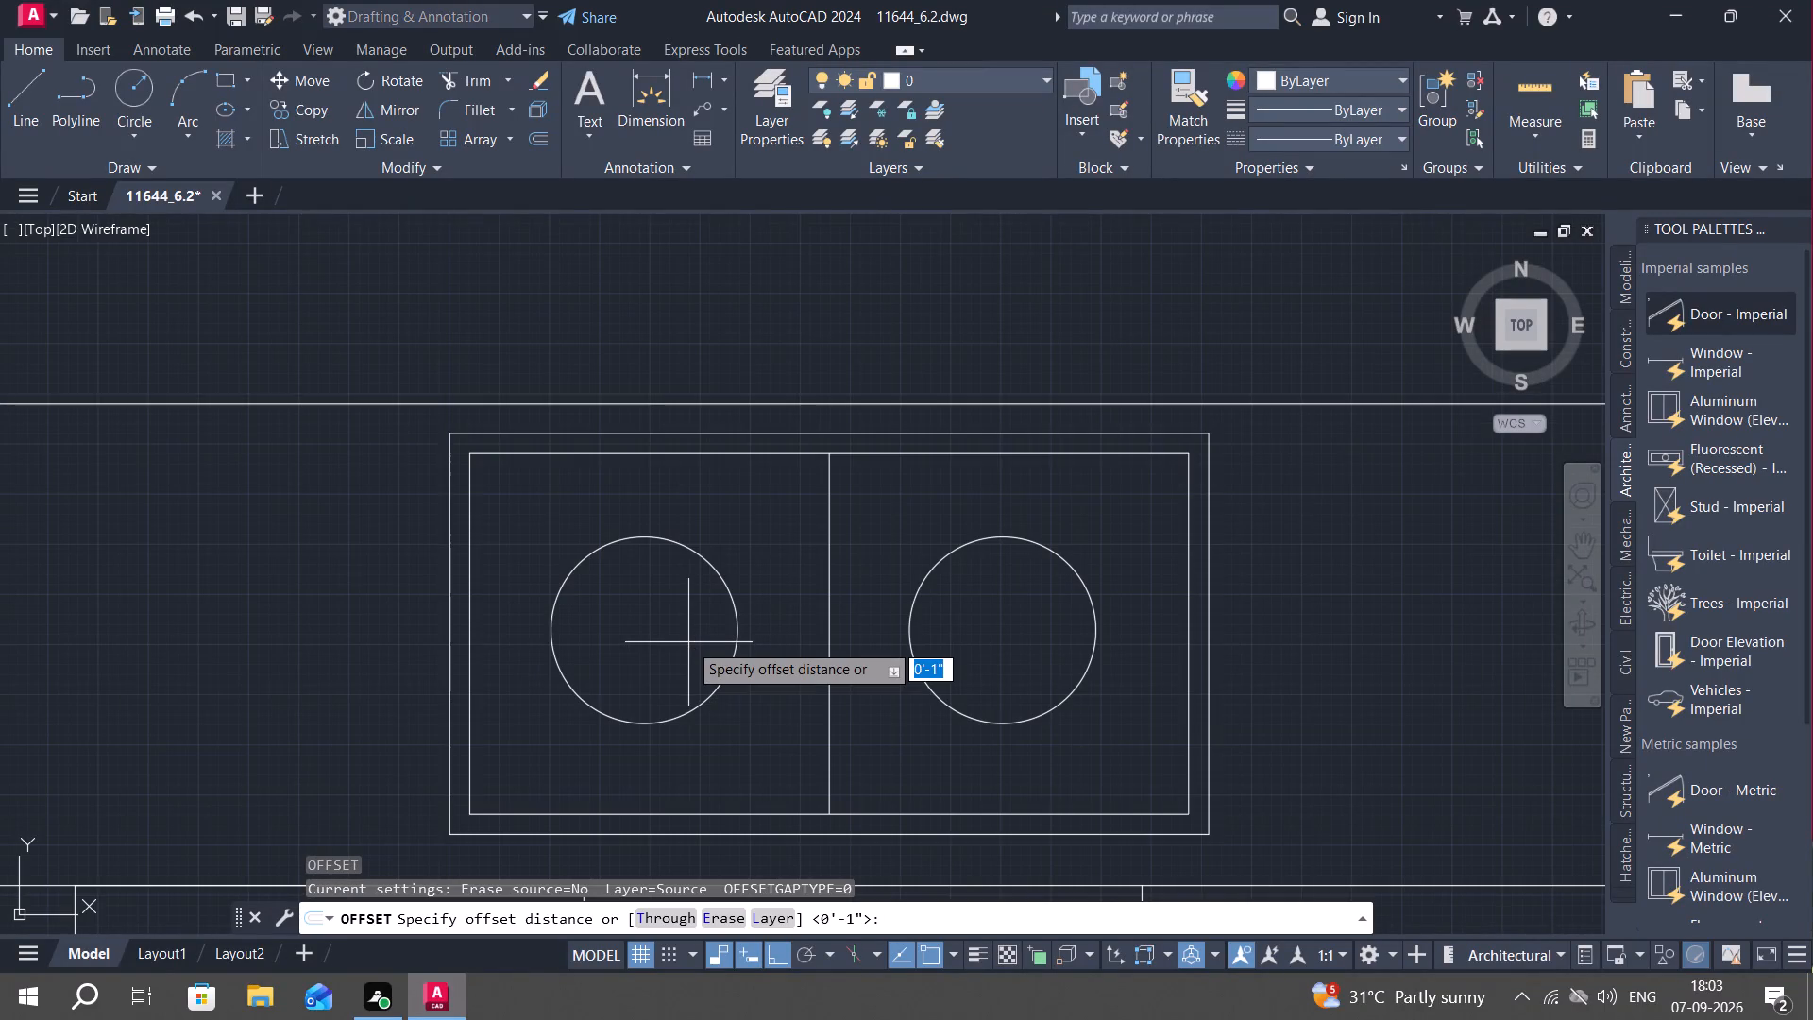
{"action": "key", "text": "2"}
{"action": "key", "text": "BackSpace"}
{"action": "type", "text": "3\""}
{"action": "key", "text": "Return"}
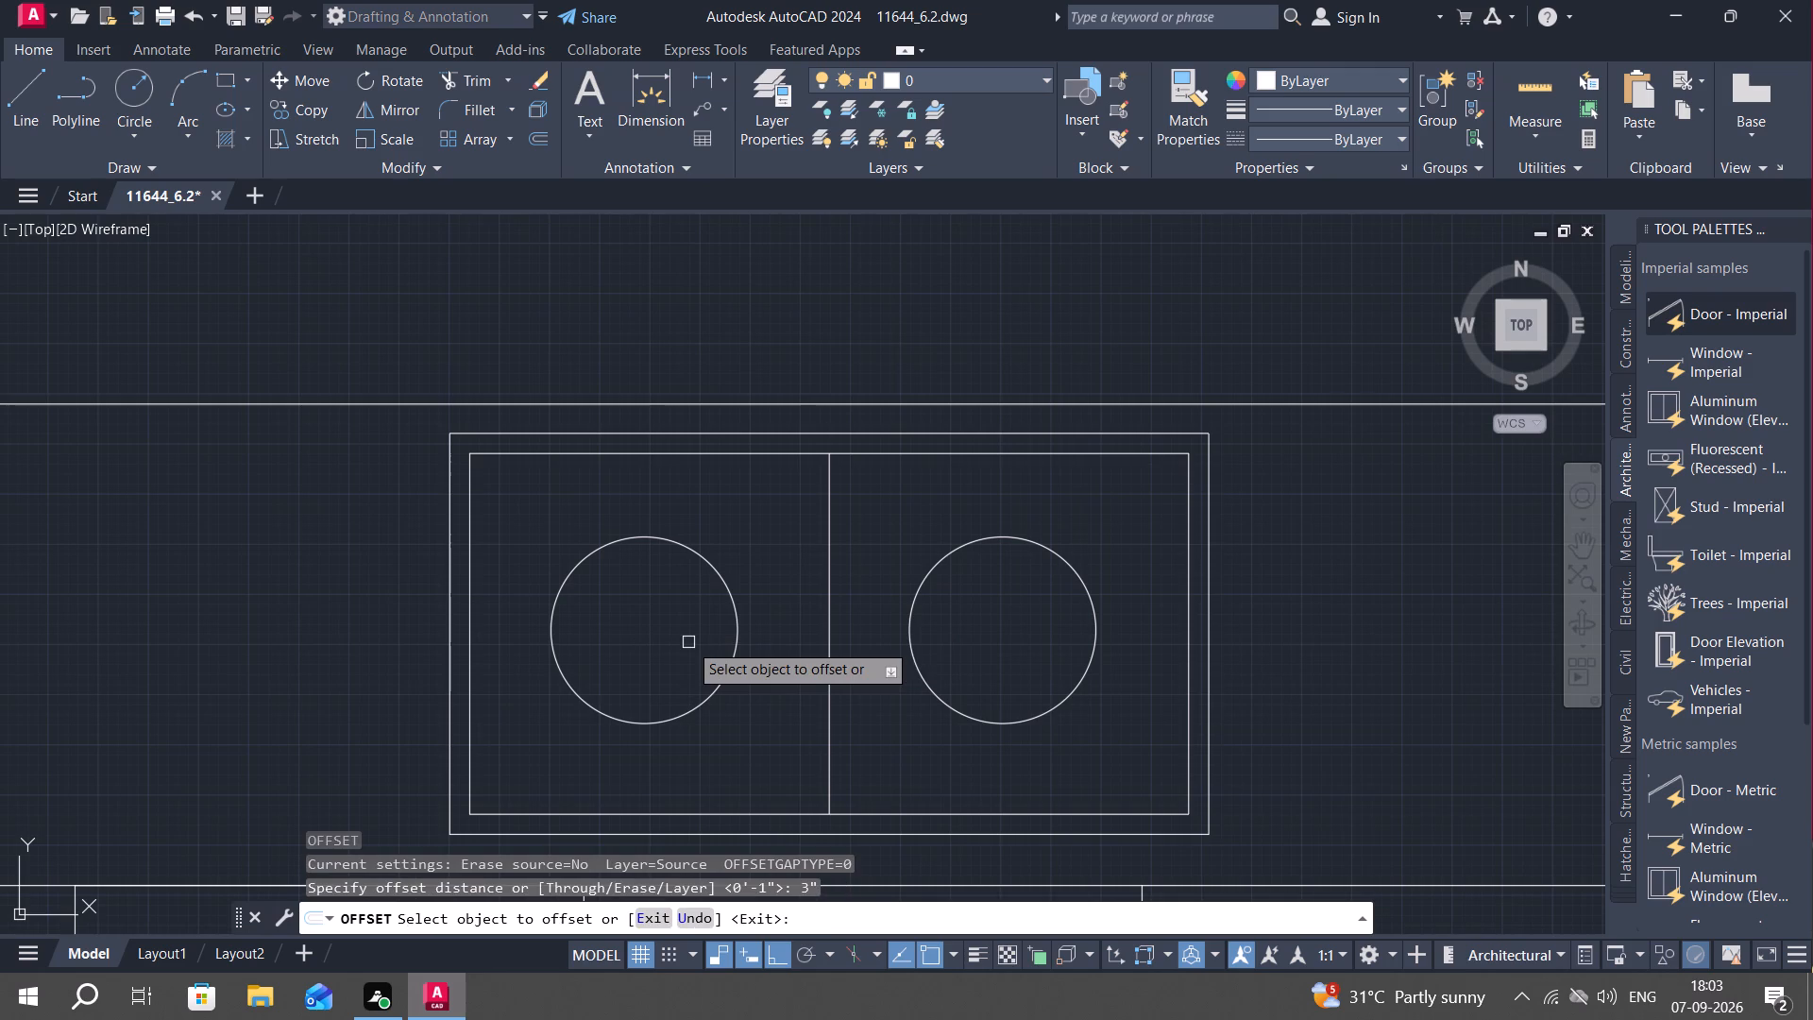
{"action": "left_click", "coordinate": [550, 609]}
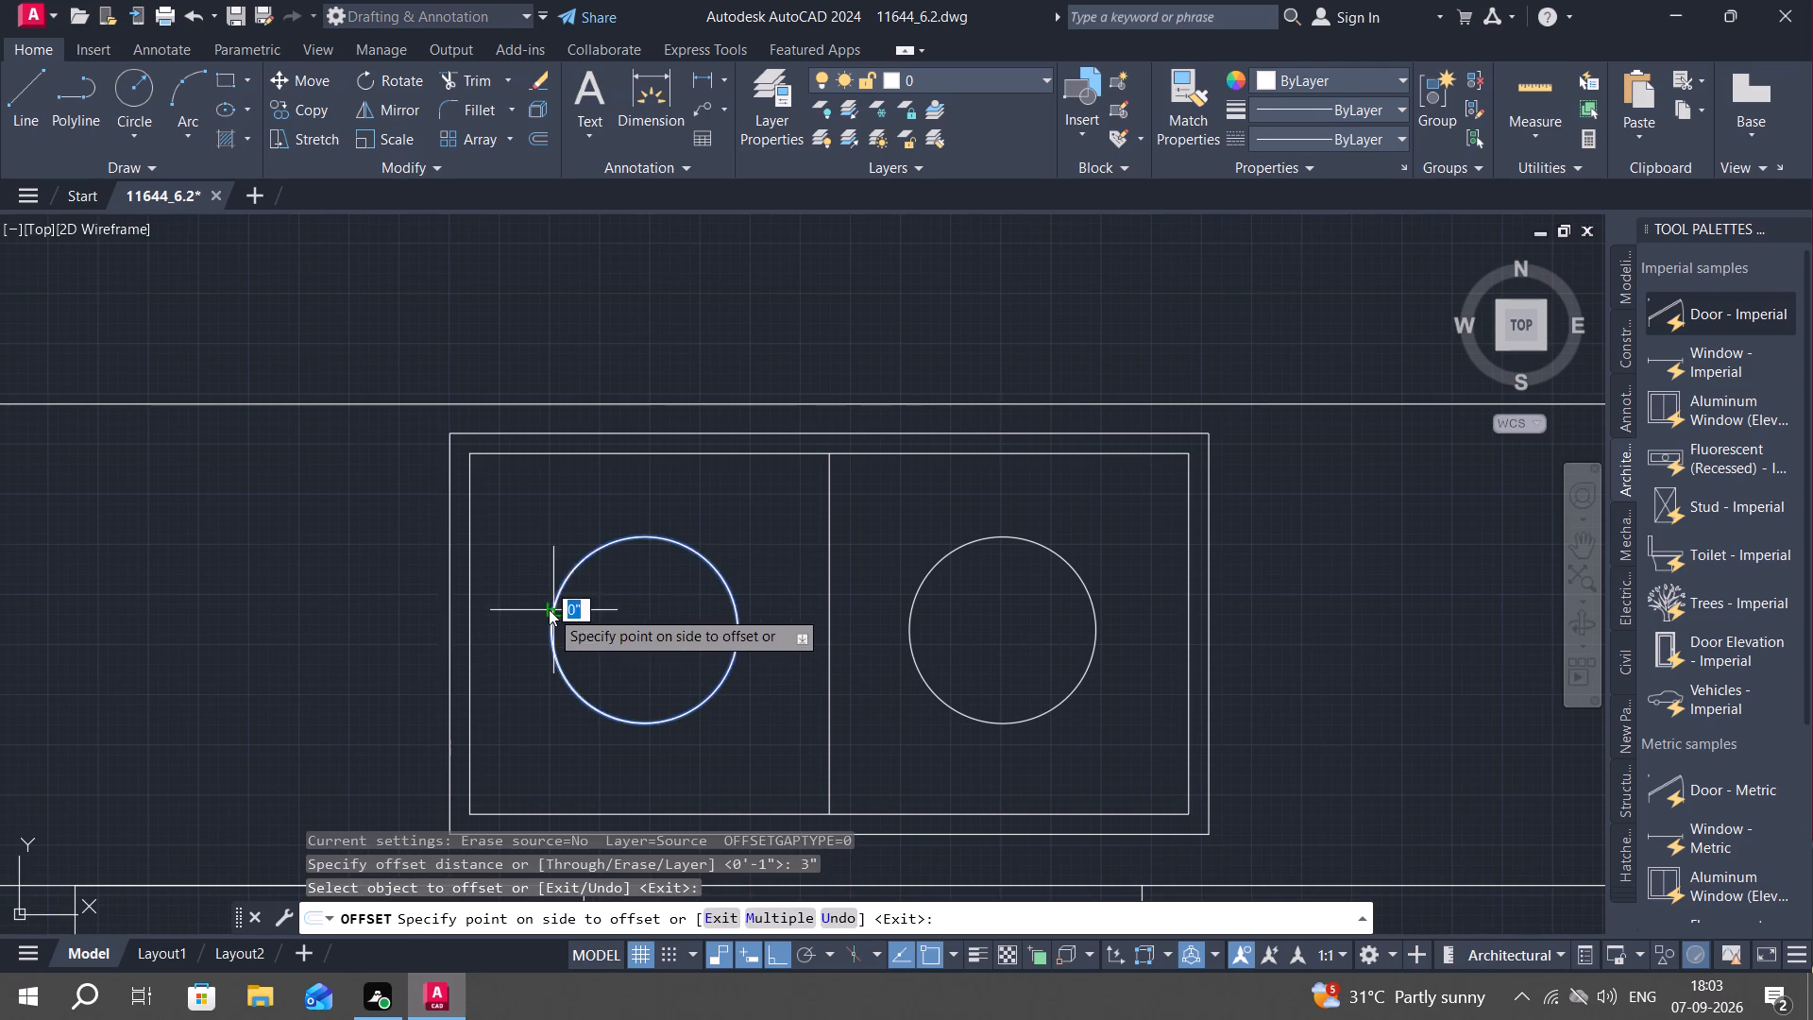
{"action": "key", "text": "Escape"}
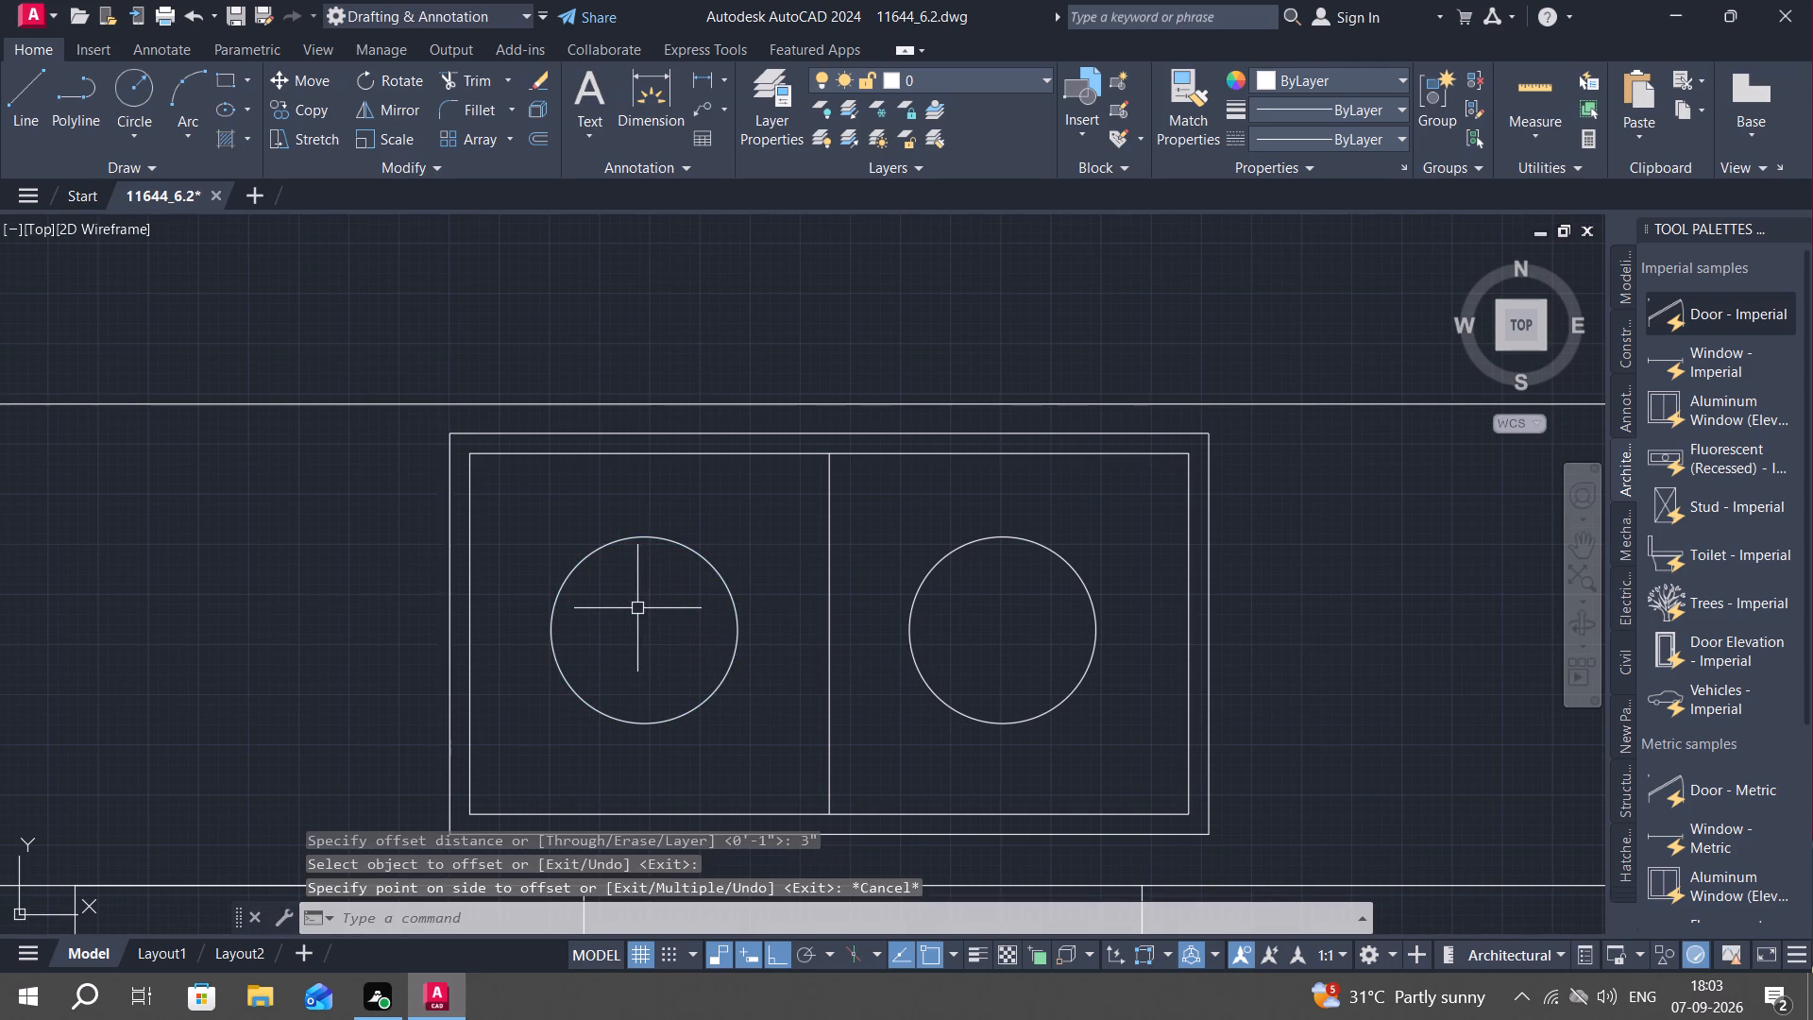
Offset the circle of each of the two stove burners inward by 2".
{"action": "type", "text": "O"}
{"action": "key", "text": "space"}
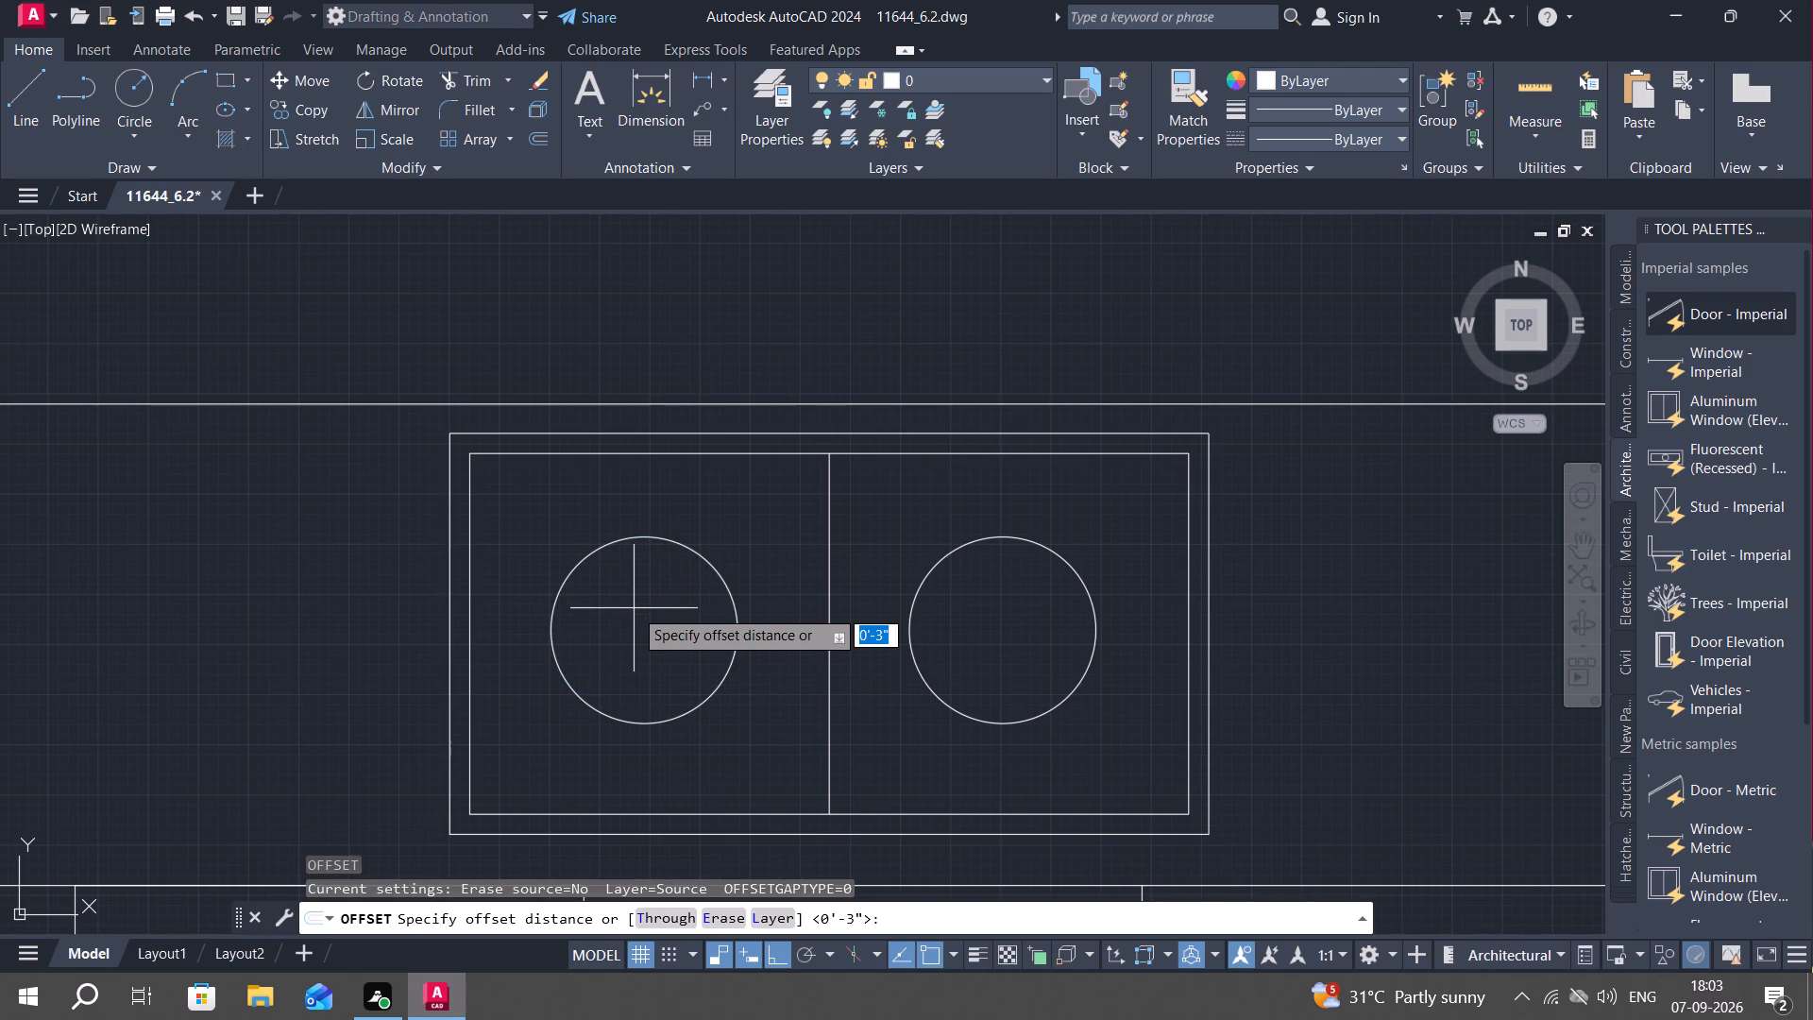
{"action": "type", "text": "2\""}
{"action": "key", "text": "Return"}
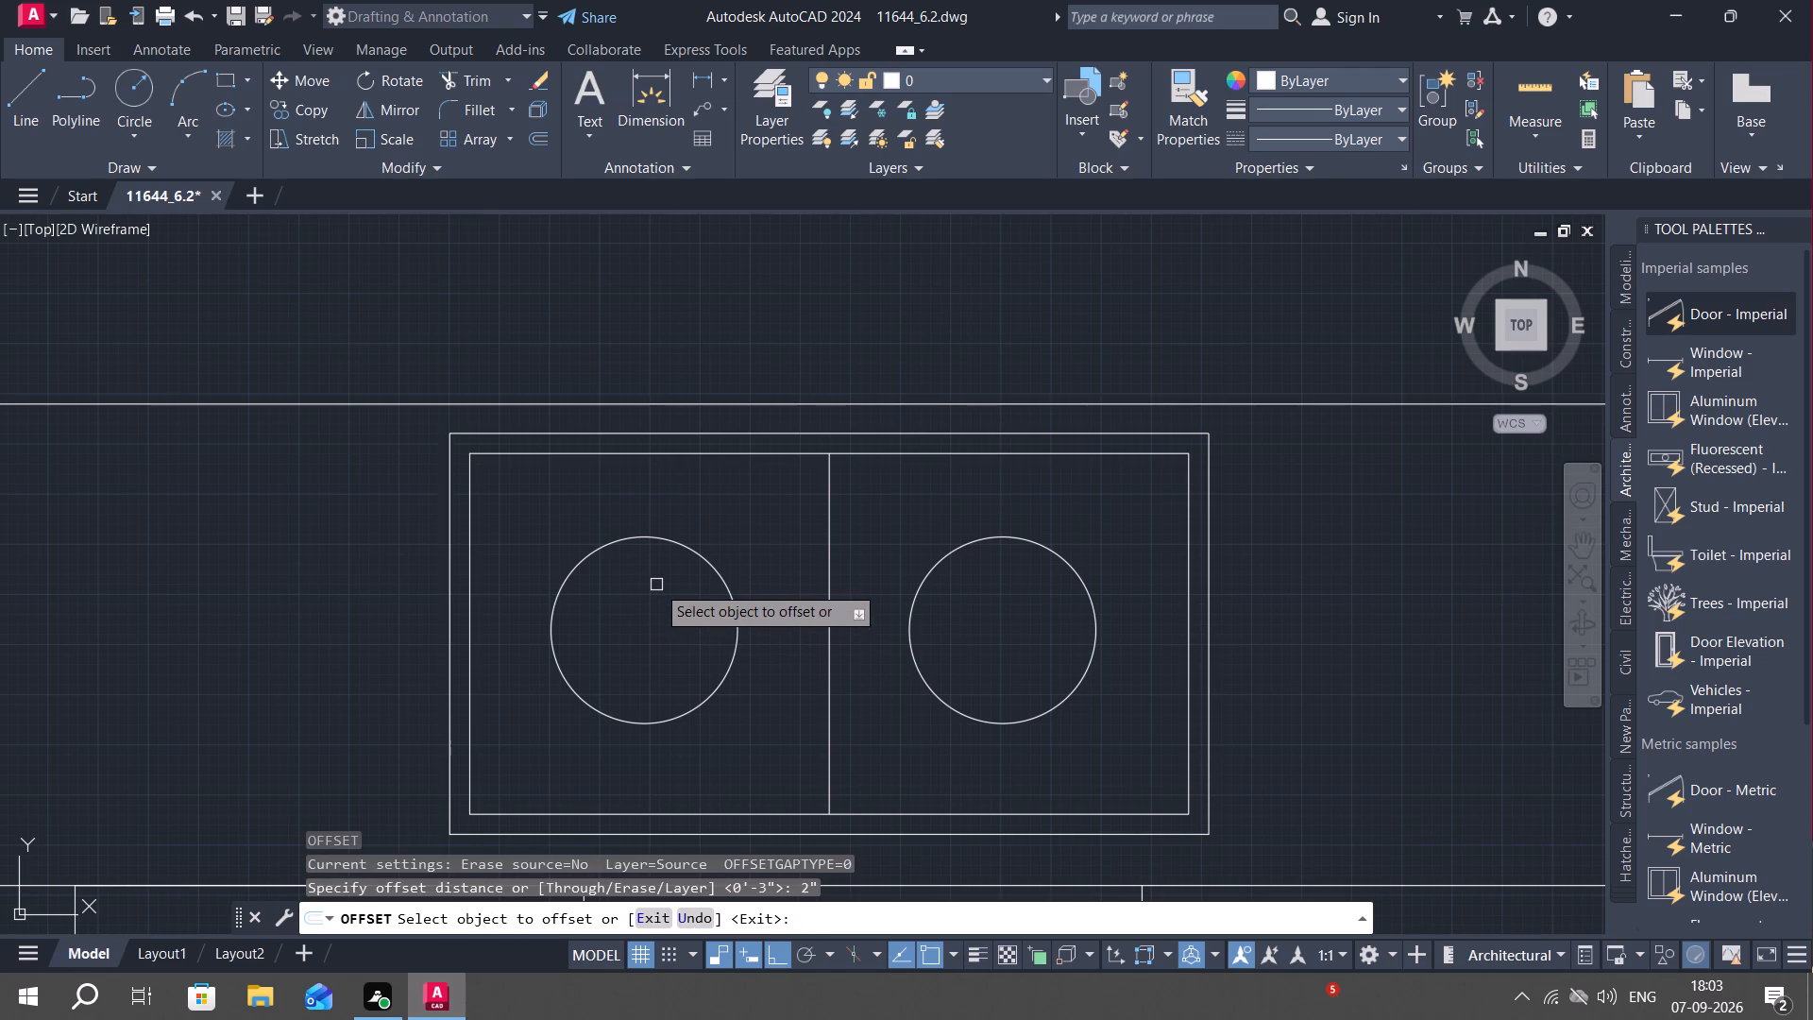
{"action": "left_click", "coordinate": [580, 567]}
{"action": "left_click", "coordinate": [606, 617]}
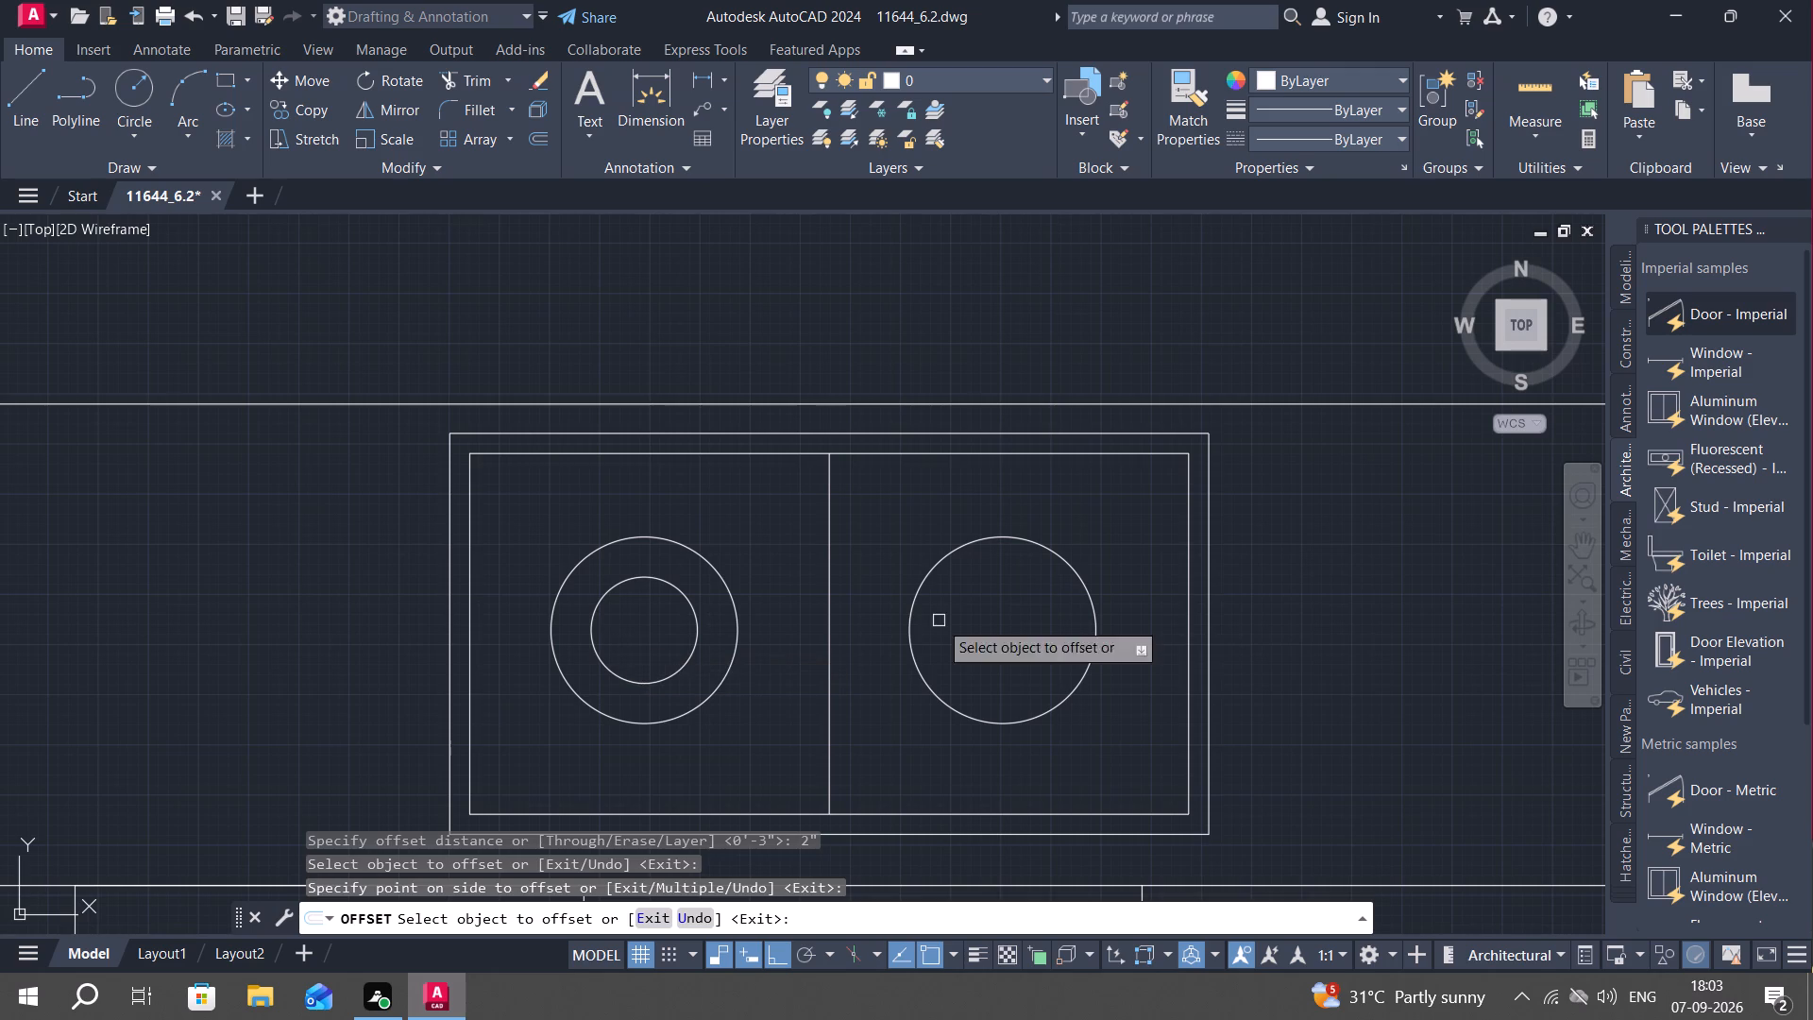
{"action": "left_click", "coordinate": [906, 635]}
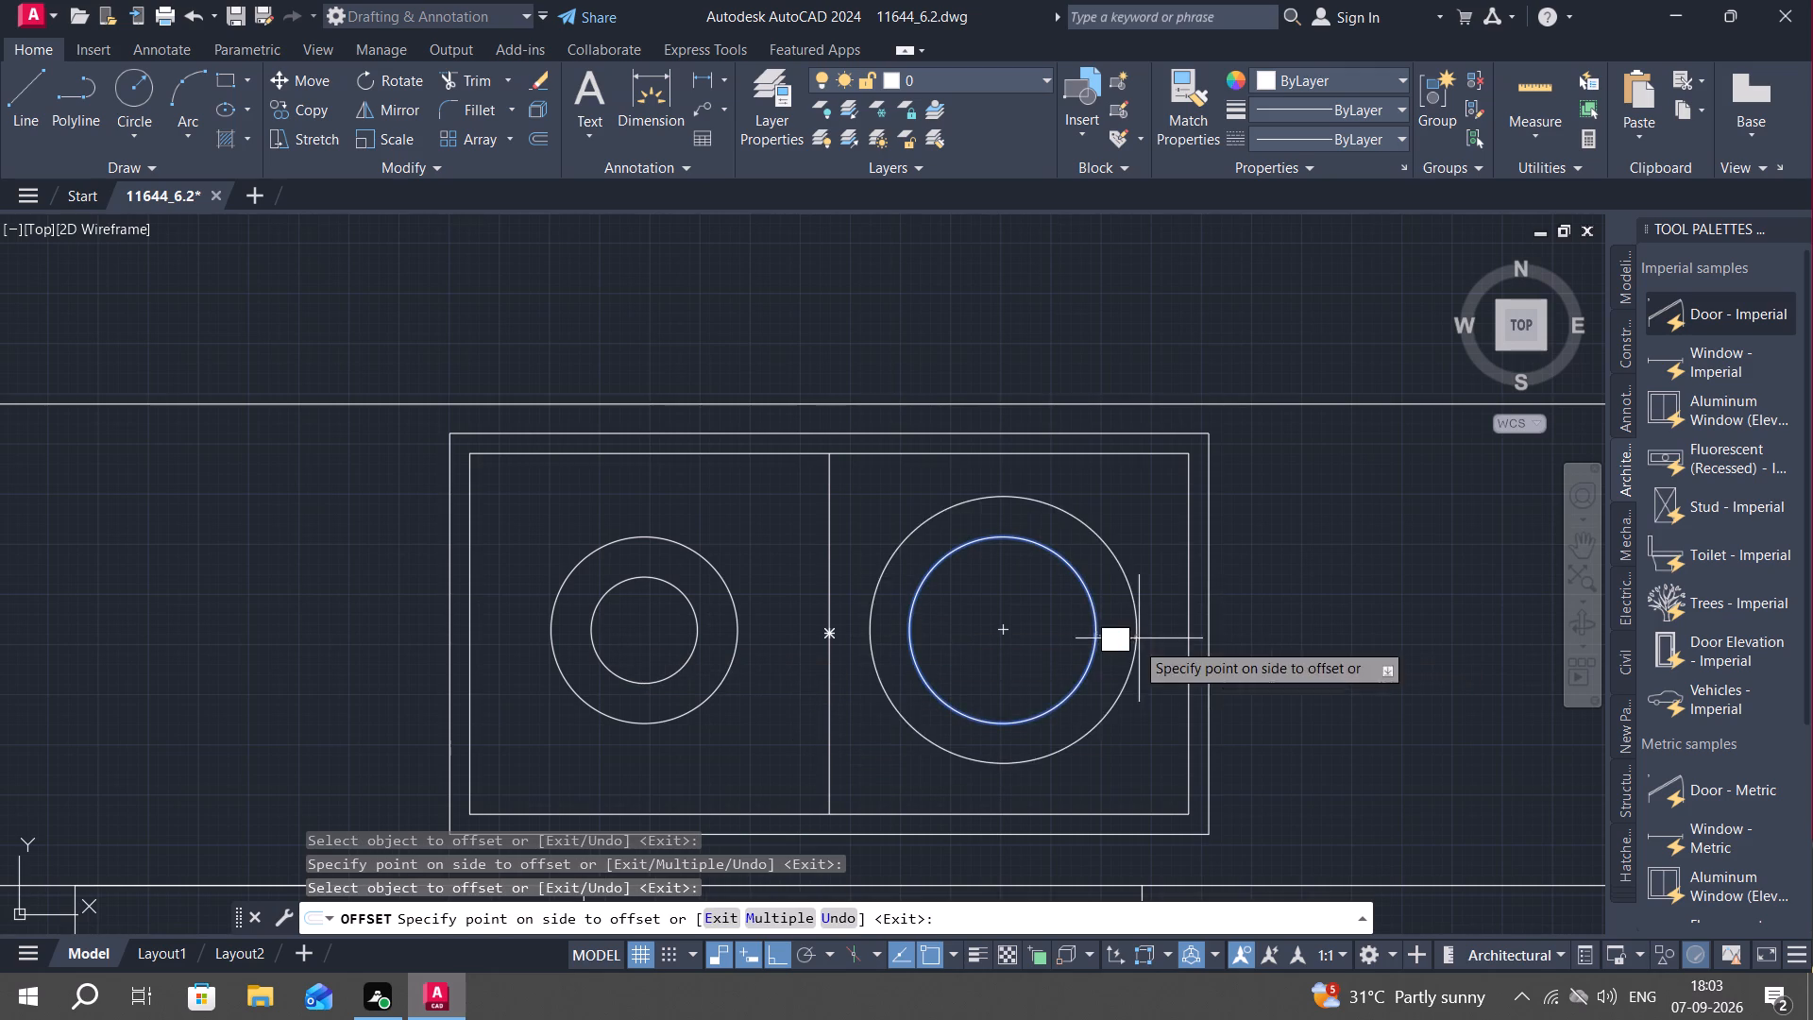
{"action": "left_click", "coordinate": [966, 645]}
{"action": "key", "text": "Escape"}
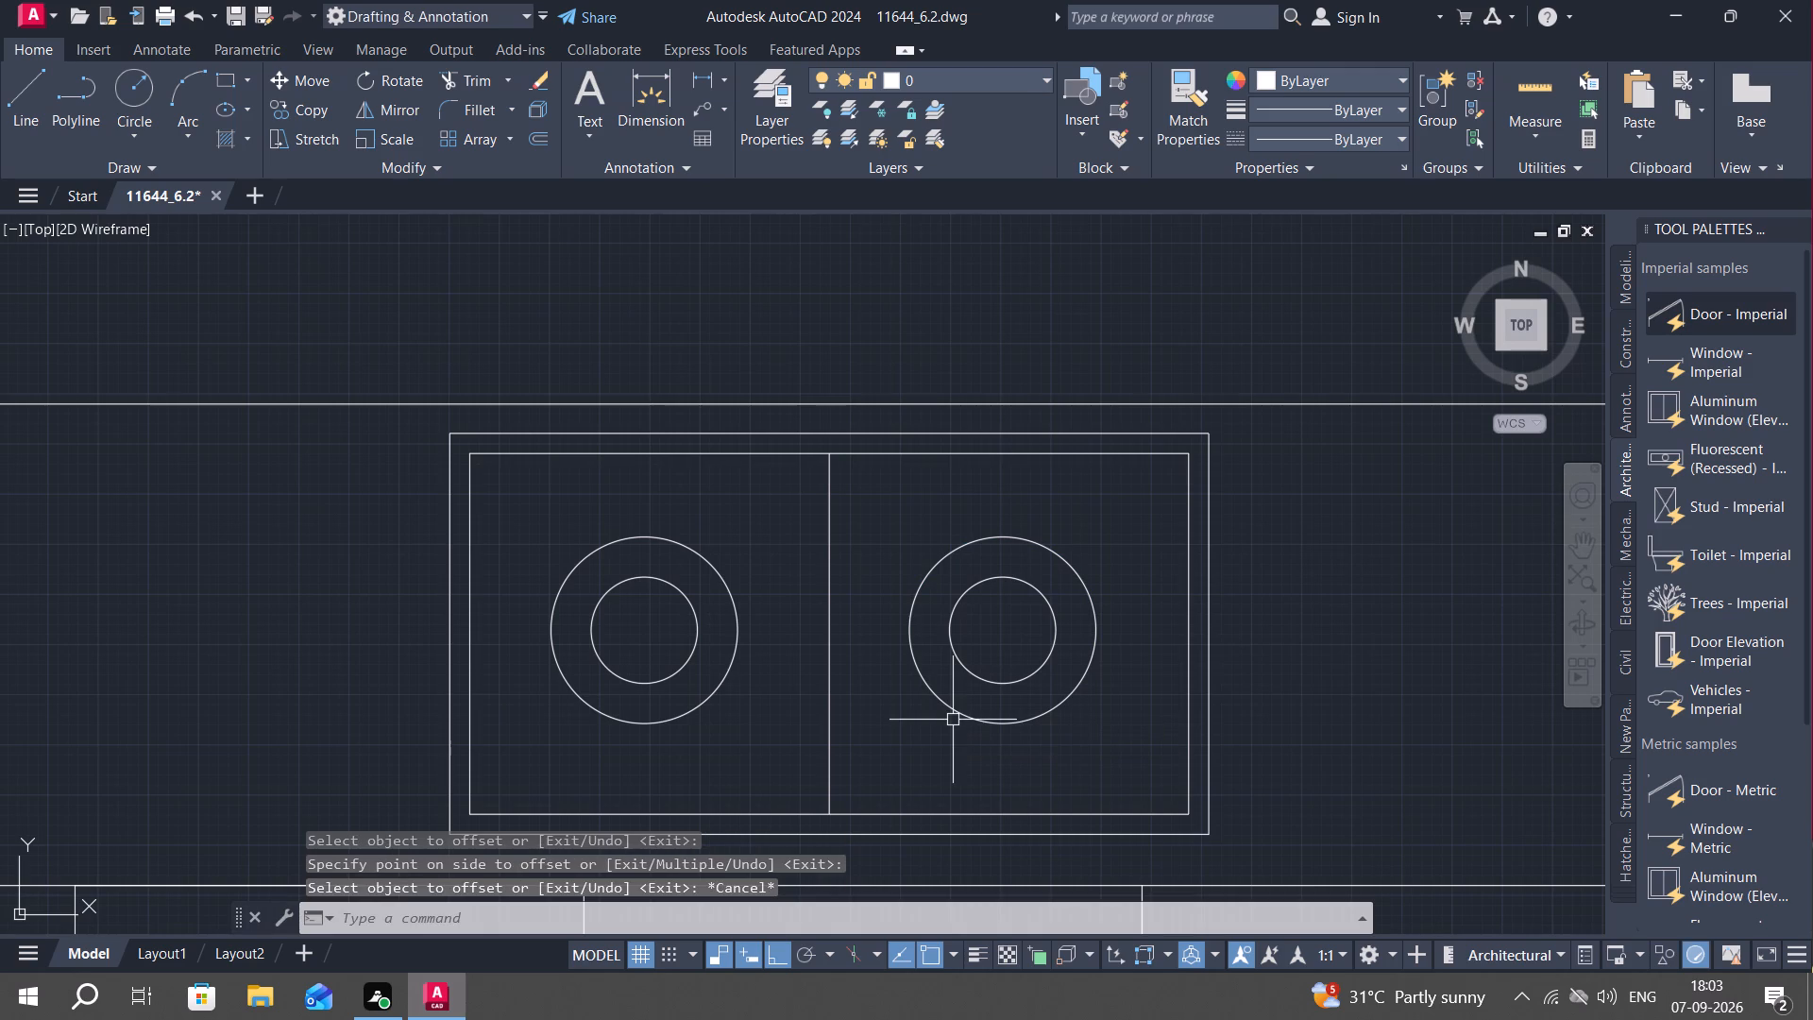
Draw a short vertical line joining the inner and outer circles at the top of each burner.
{"action": "type", "text": "L"}
{"action": "key", "text": "space"}
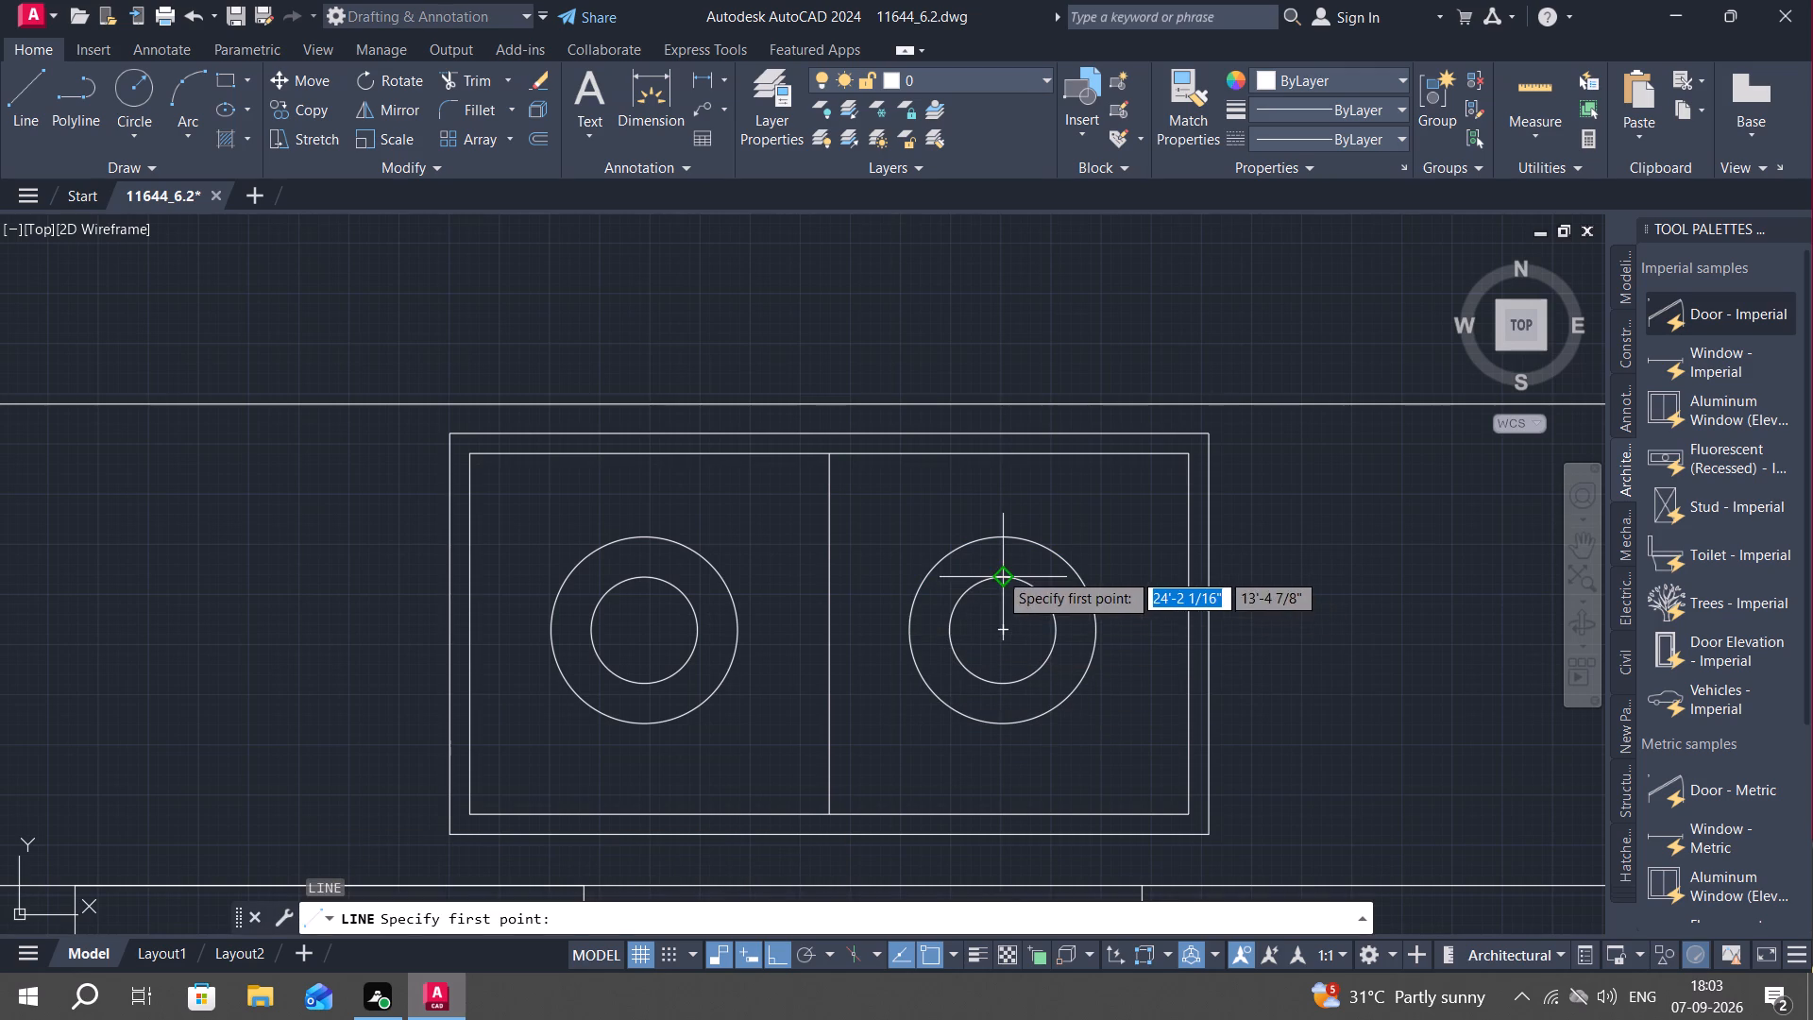
{"action": "left_click", "coordinate": [998, 571]}
{"action": "left_click", "coordinate": [996, 538]}
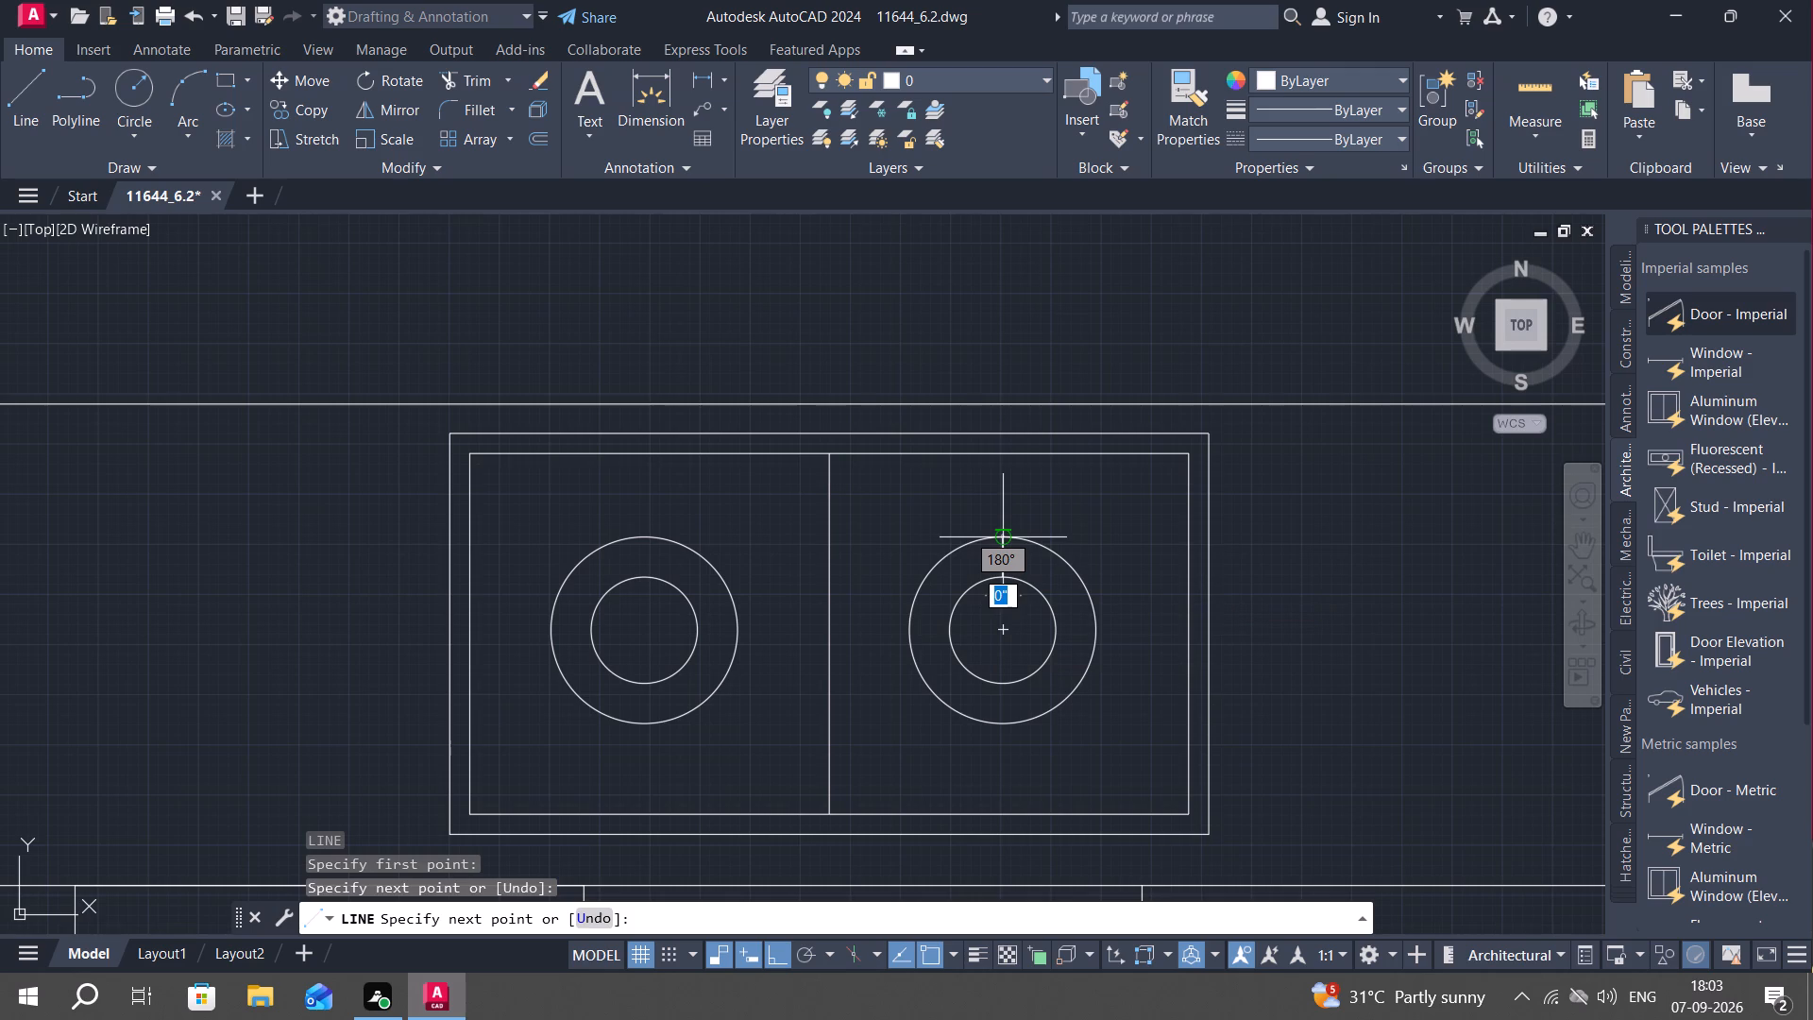
{"action": "key", "text": "Escape"}
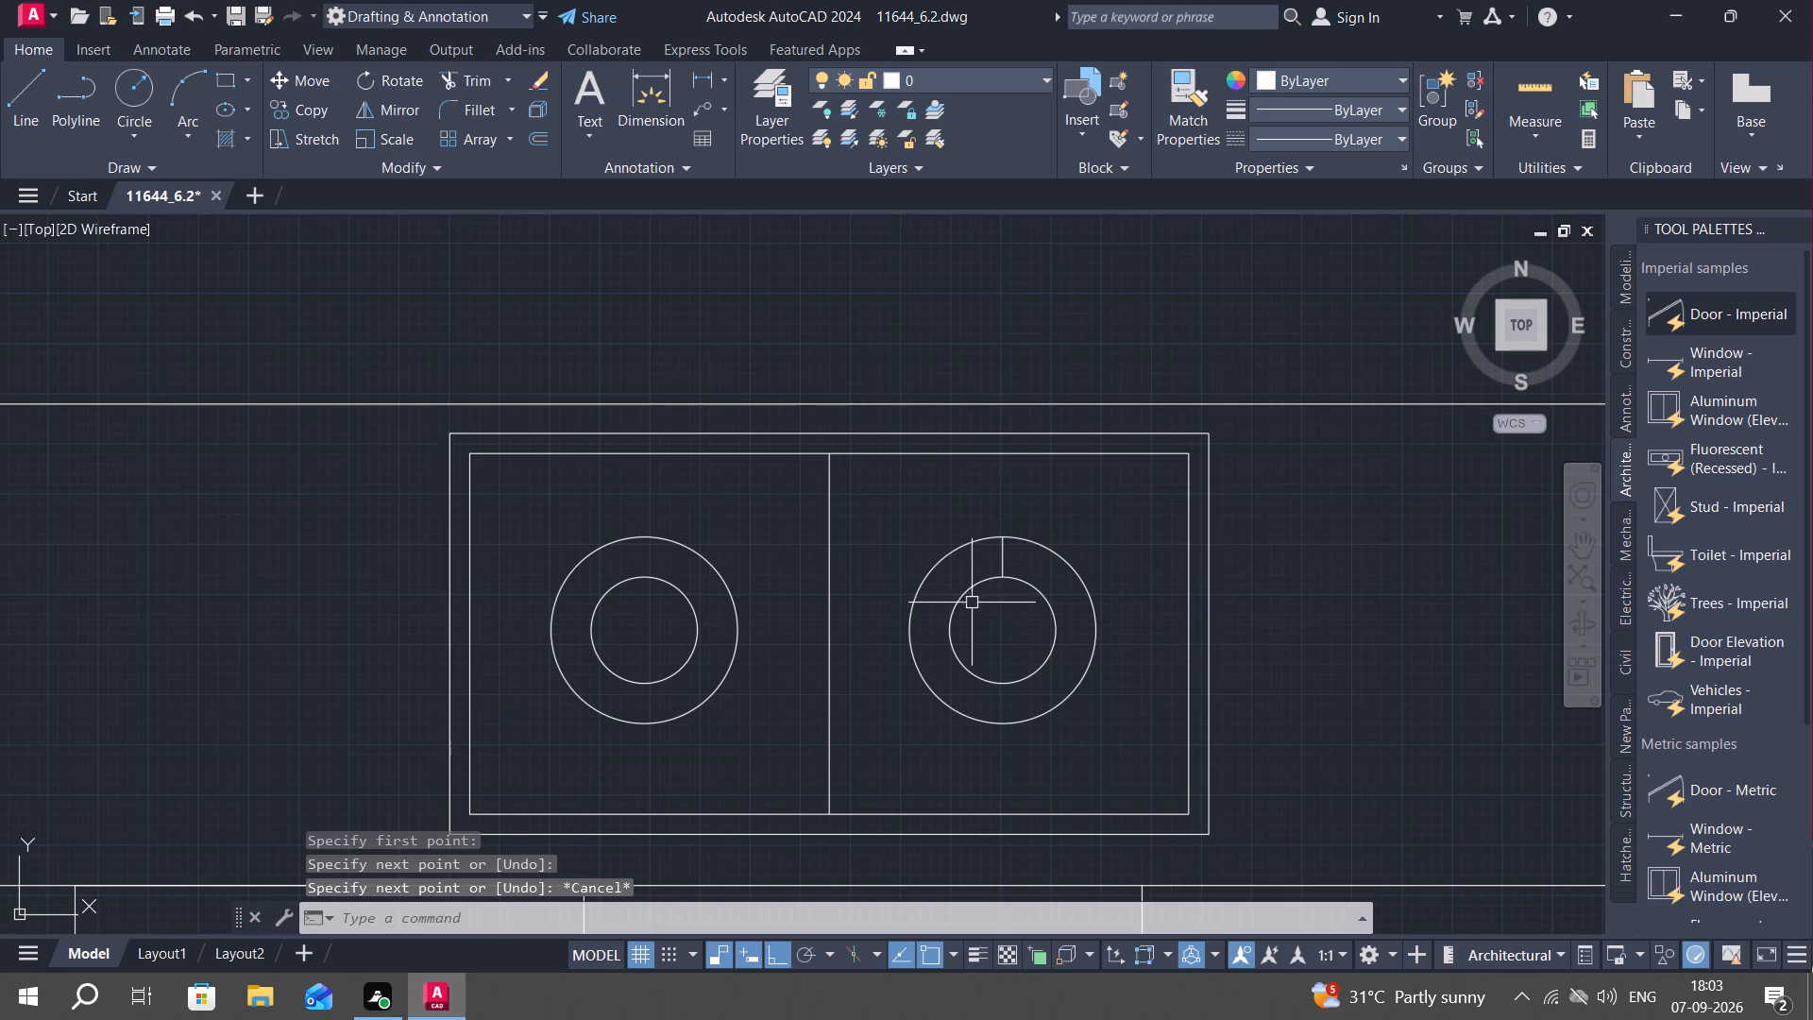
{"action": "type", "text": "L"}
{"action": "key", "text": "space"}
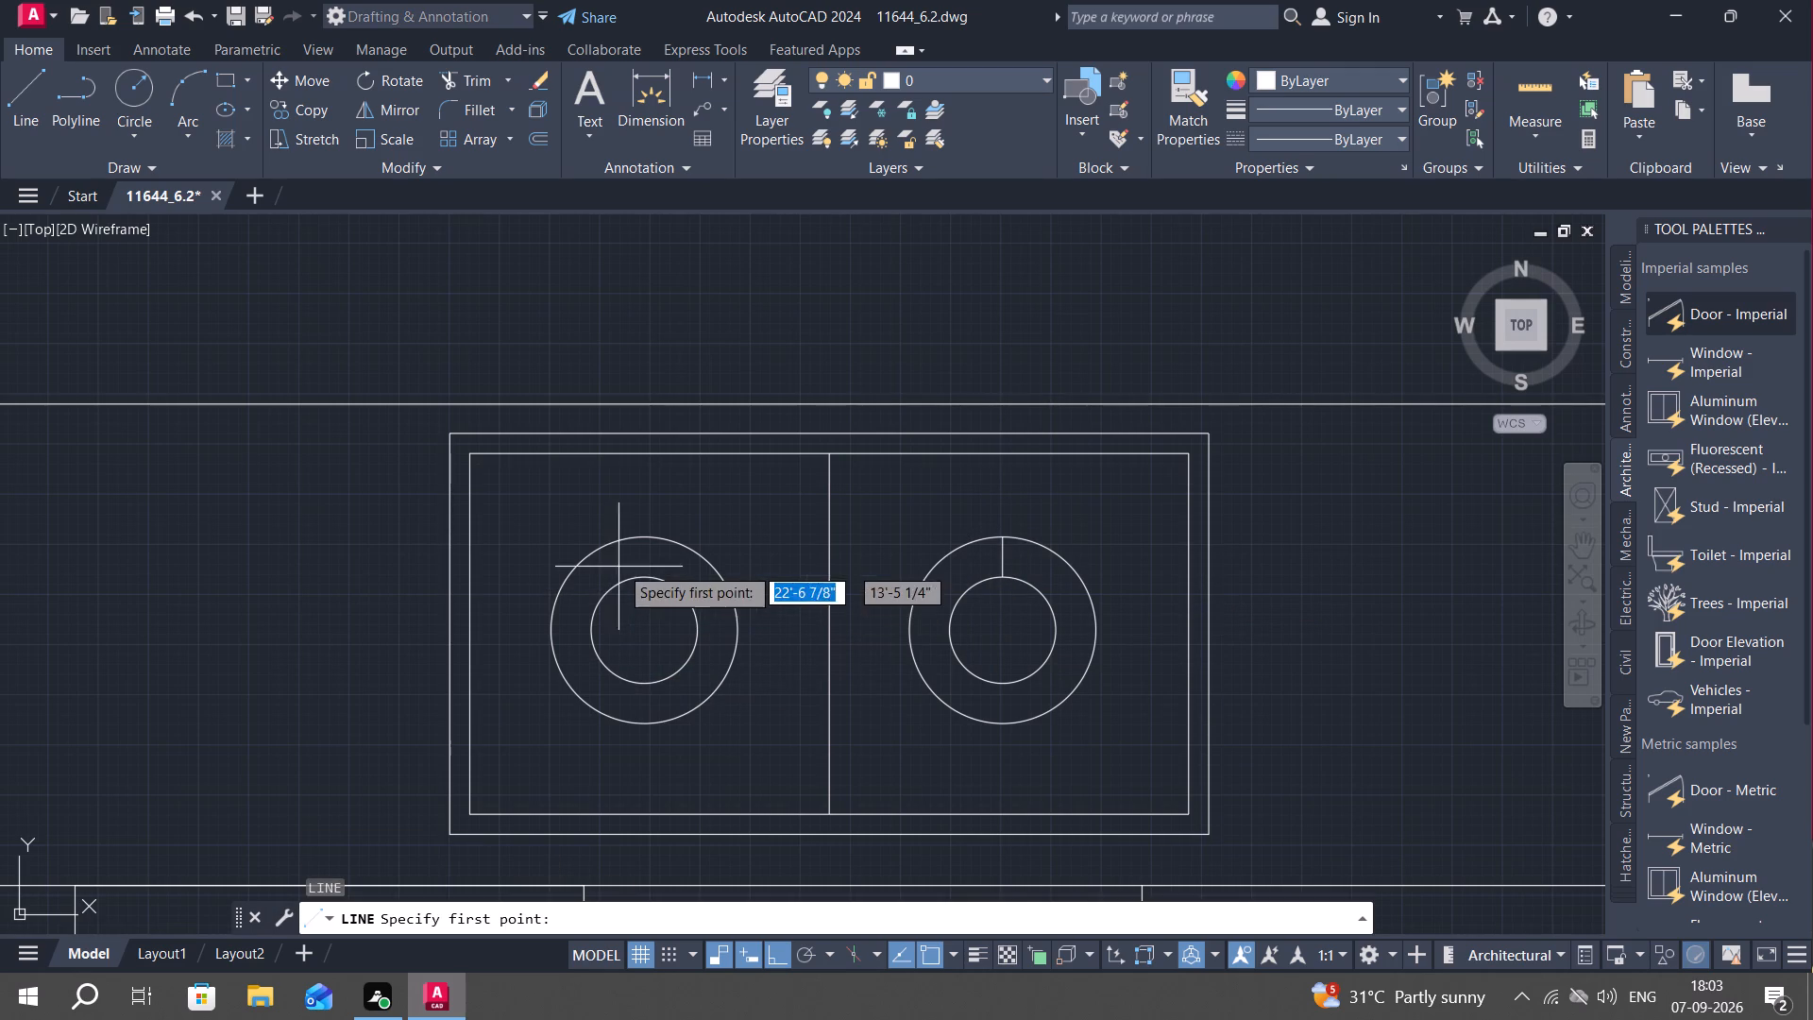
{"action": "left_click", "coordinate": [643, 570]}
{"action": "left_click", "coordinate": [647, 538]}
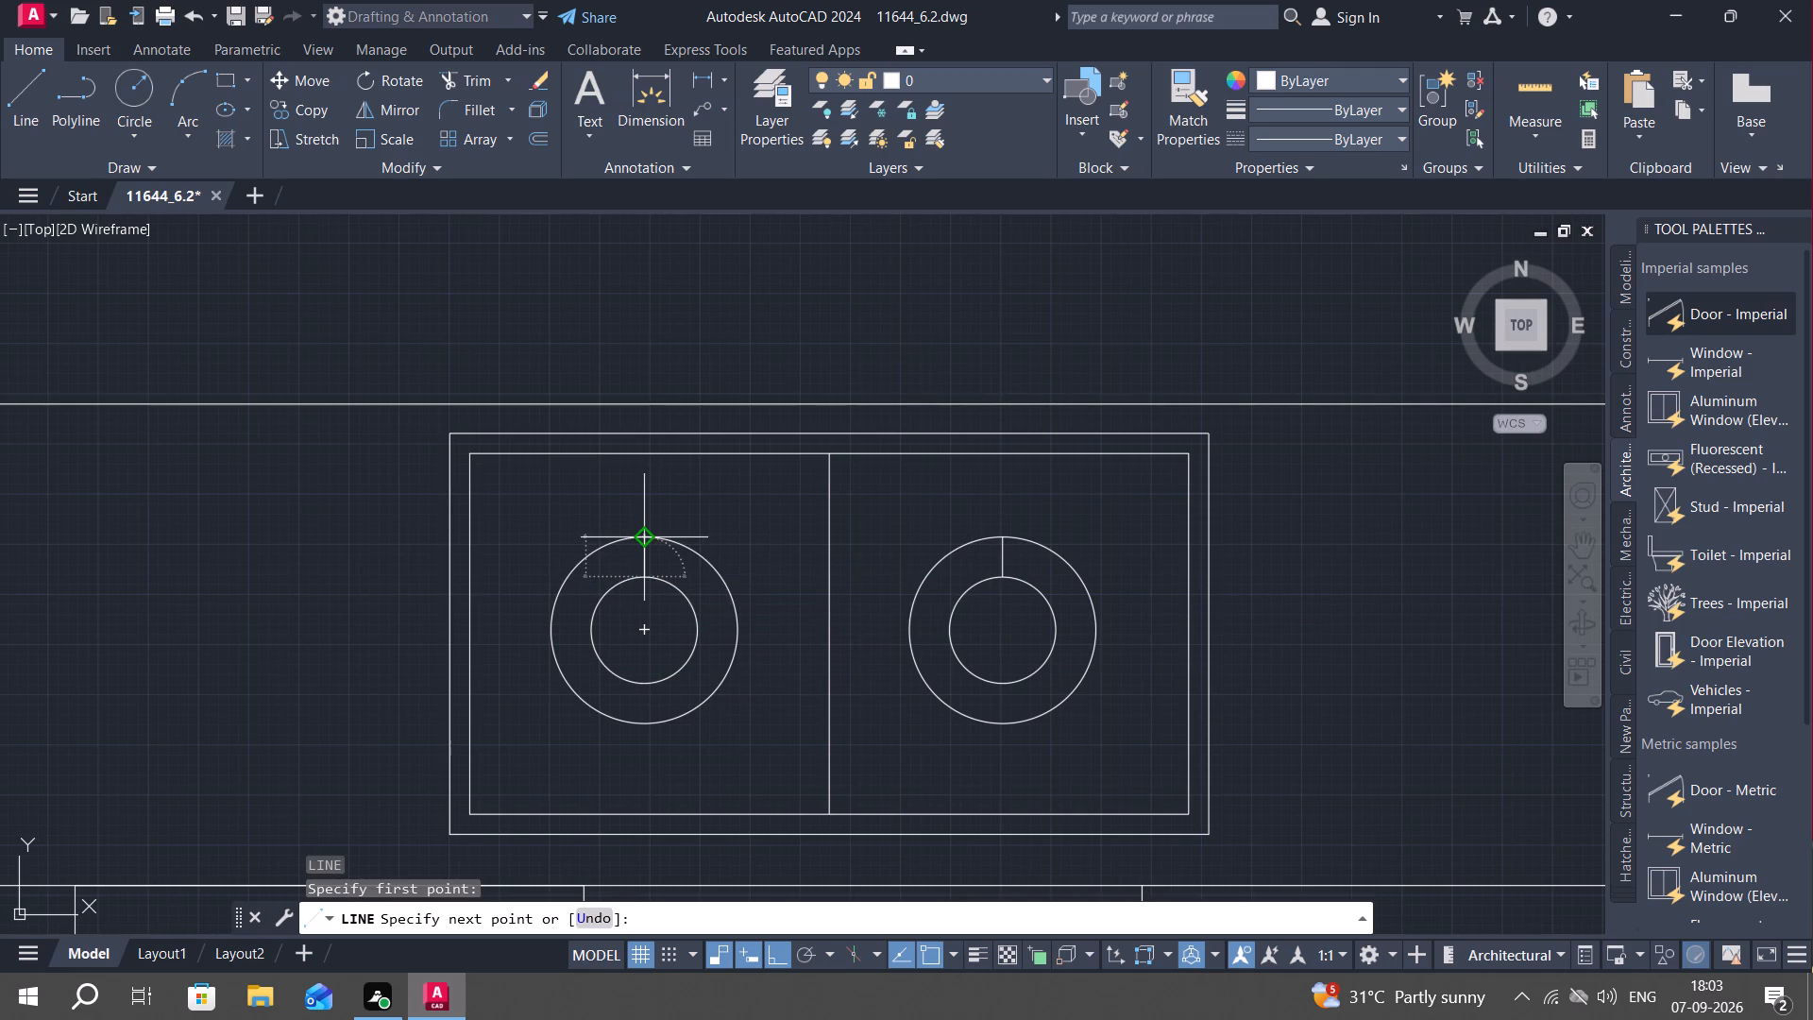
{"action": "key", "text": "Escape"}
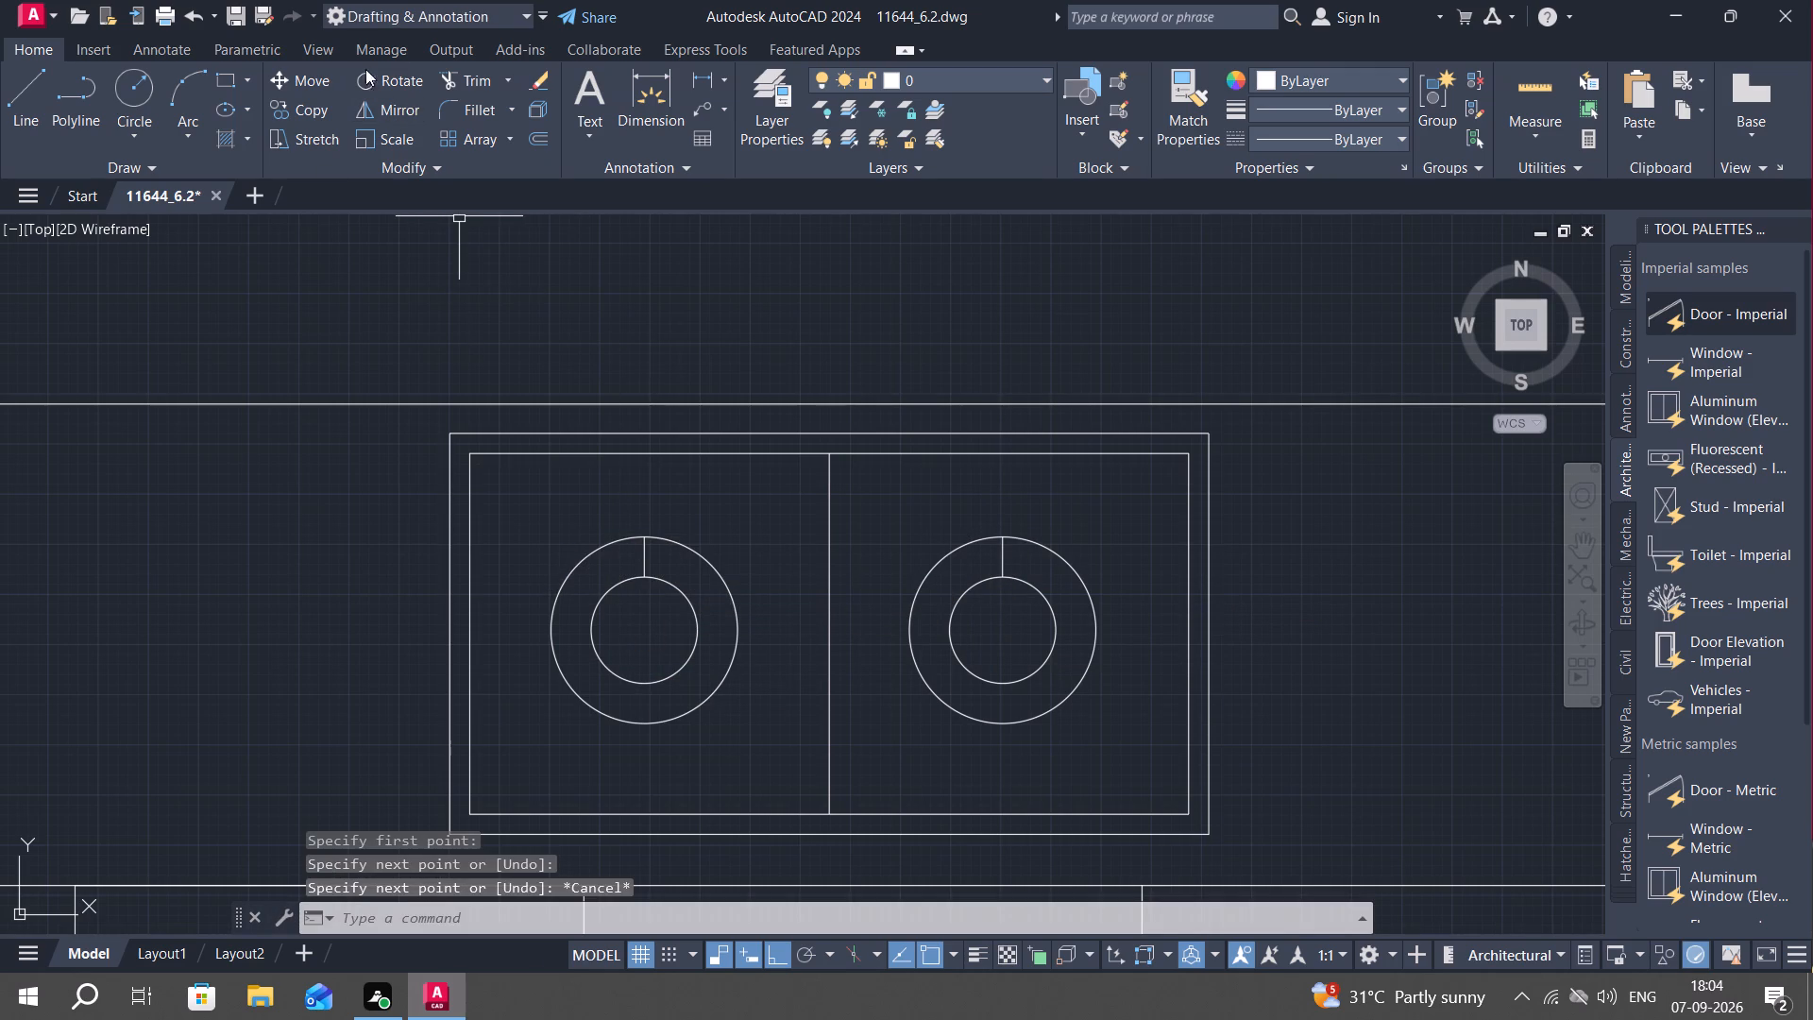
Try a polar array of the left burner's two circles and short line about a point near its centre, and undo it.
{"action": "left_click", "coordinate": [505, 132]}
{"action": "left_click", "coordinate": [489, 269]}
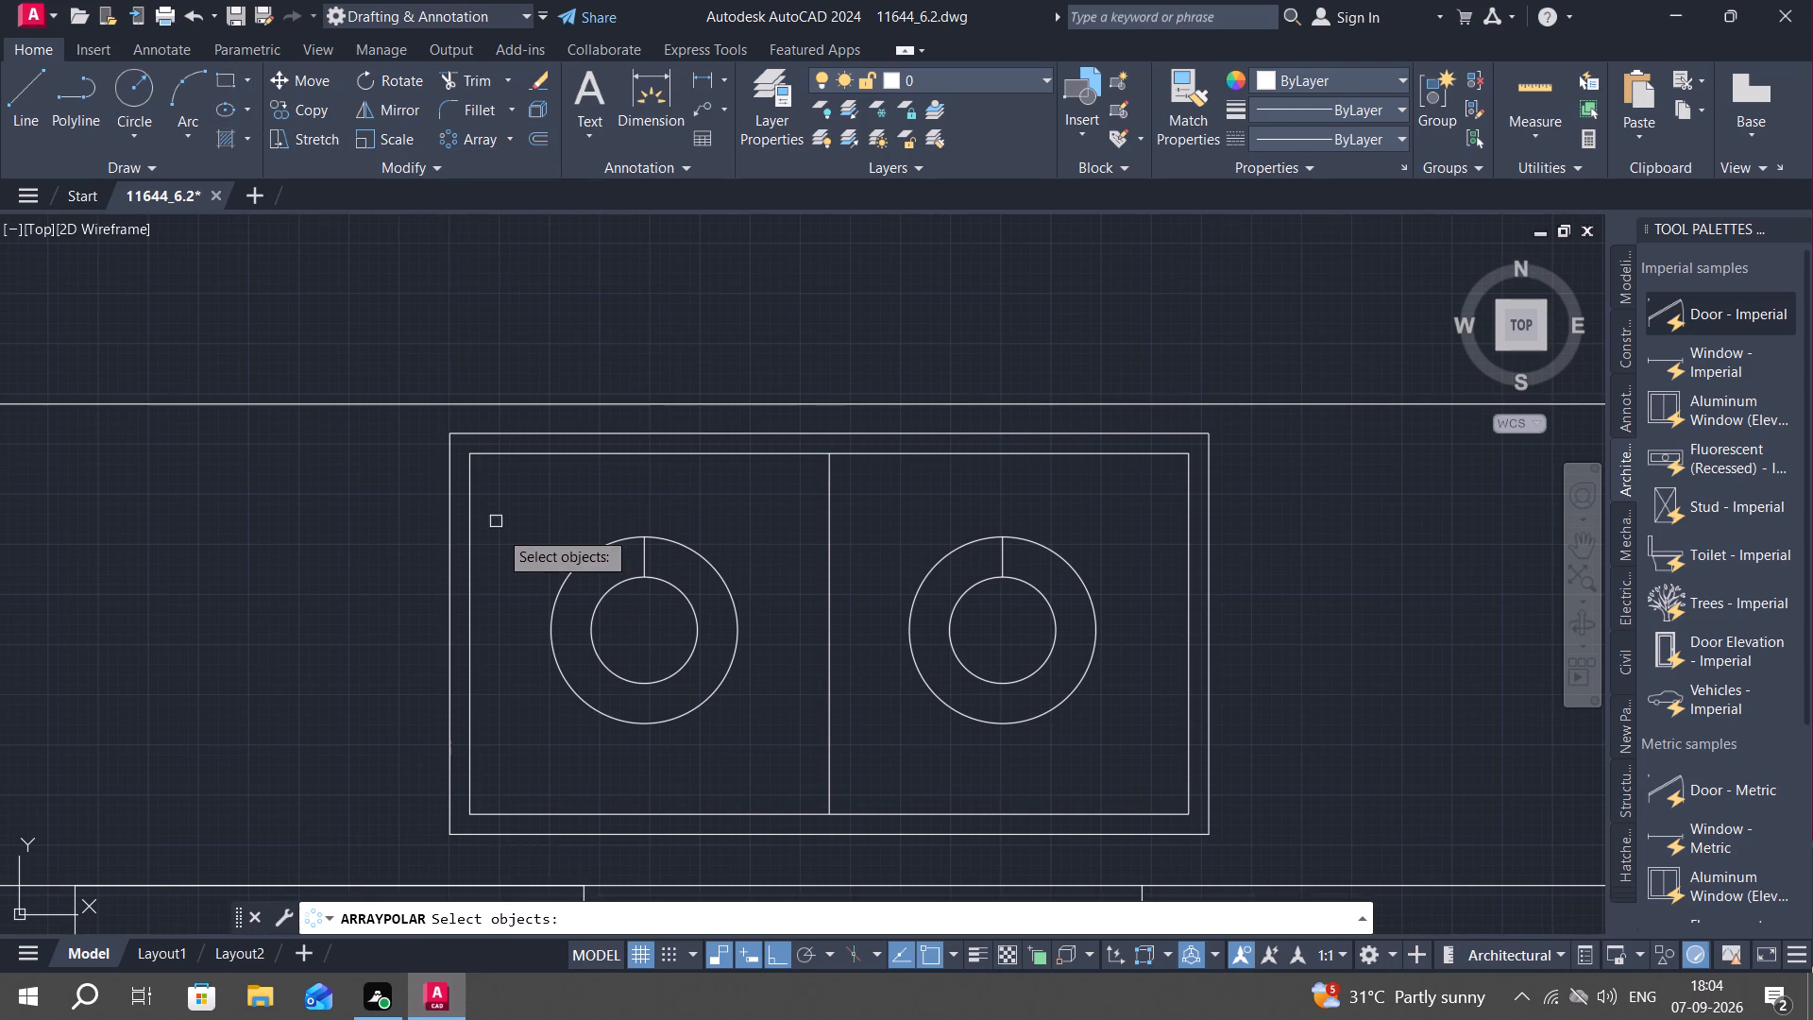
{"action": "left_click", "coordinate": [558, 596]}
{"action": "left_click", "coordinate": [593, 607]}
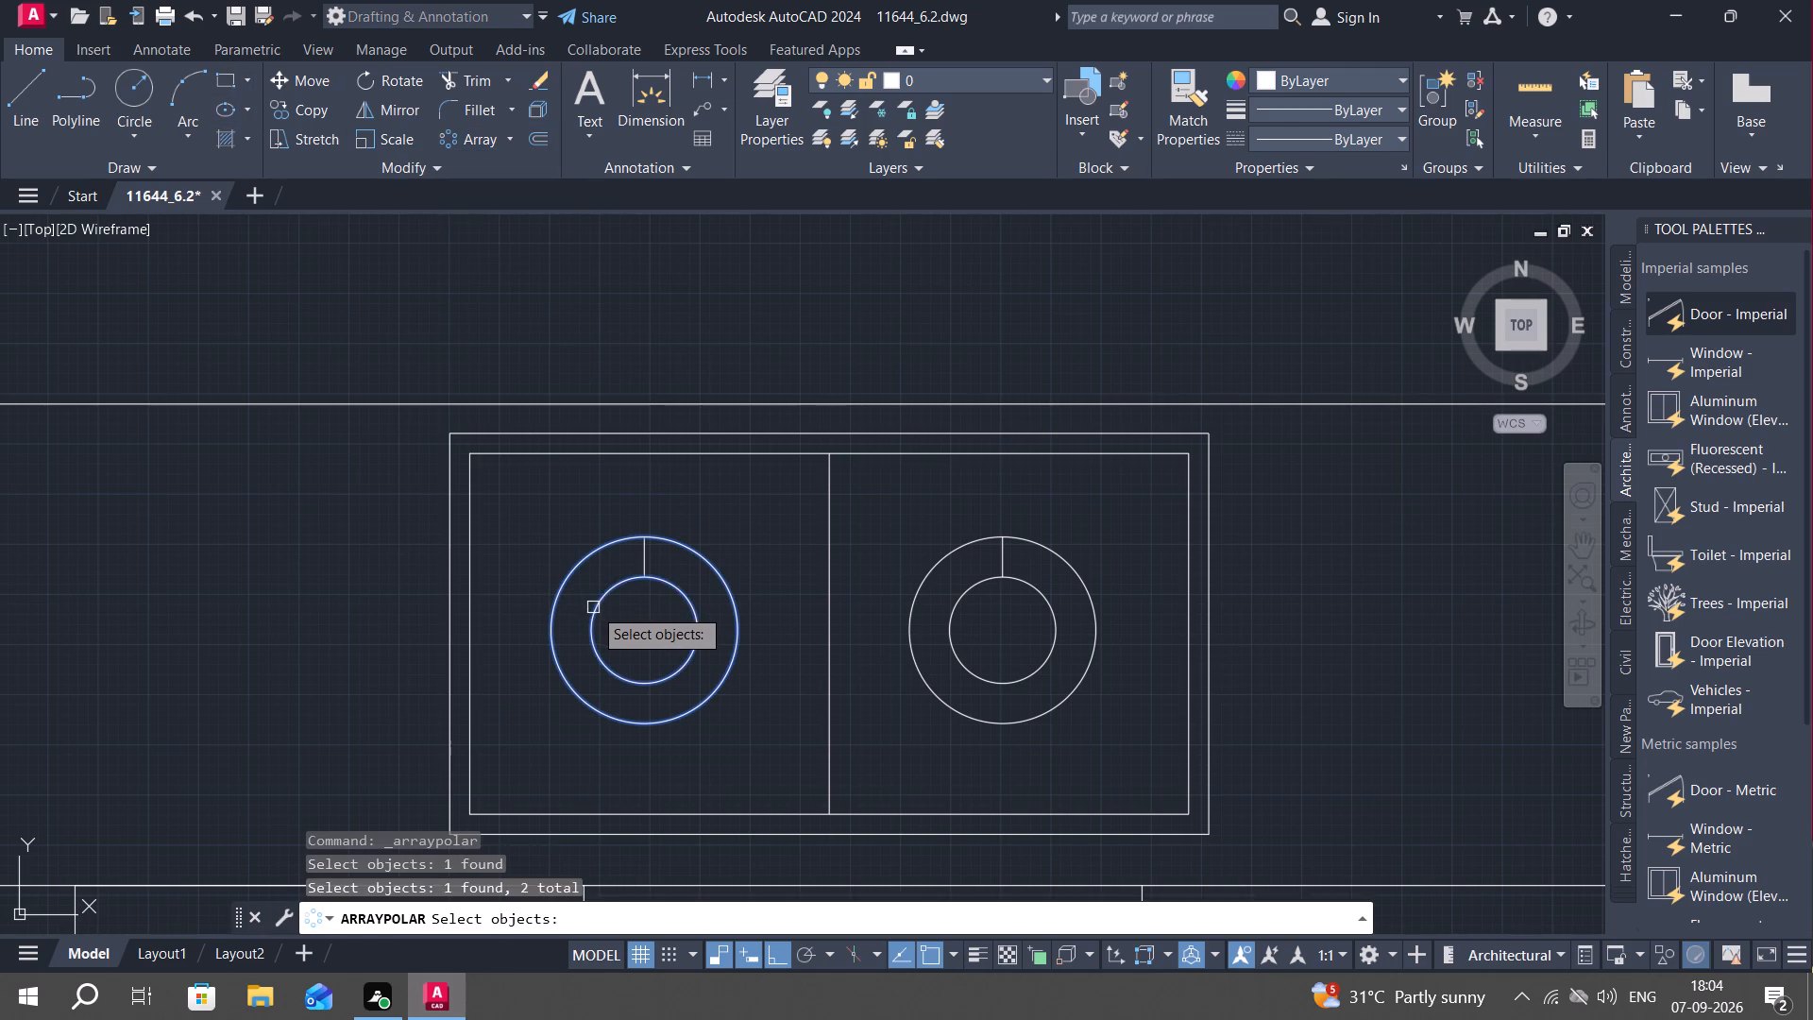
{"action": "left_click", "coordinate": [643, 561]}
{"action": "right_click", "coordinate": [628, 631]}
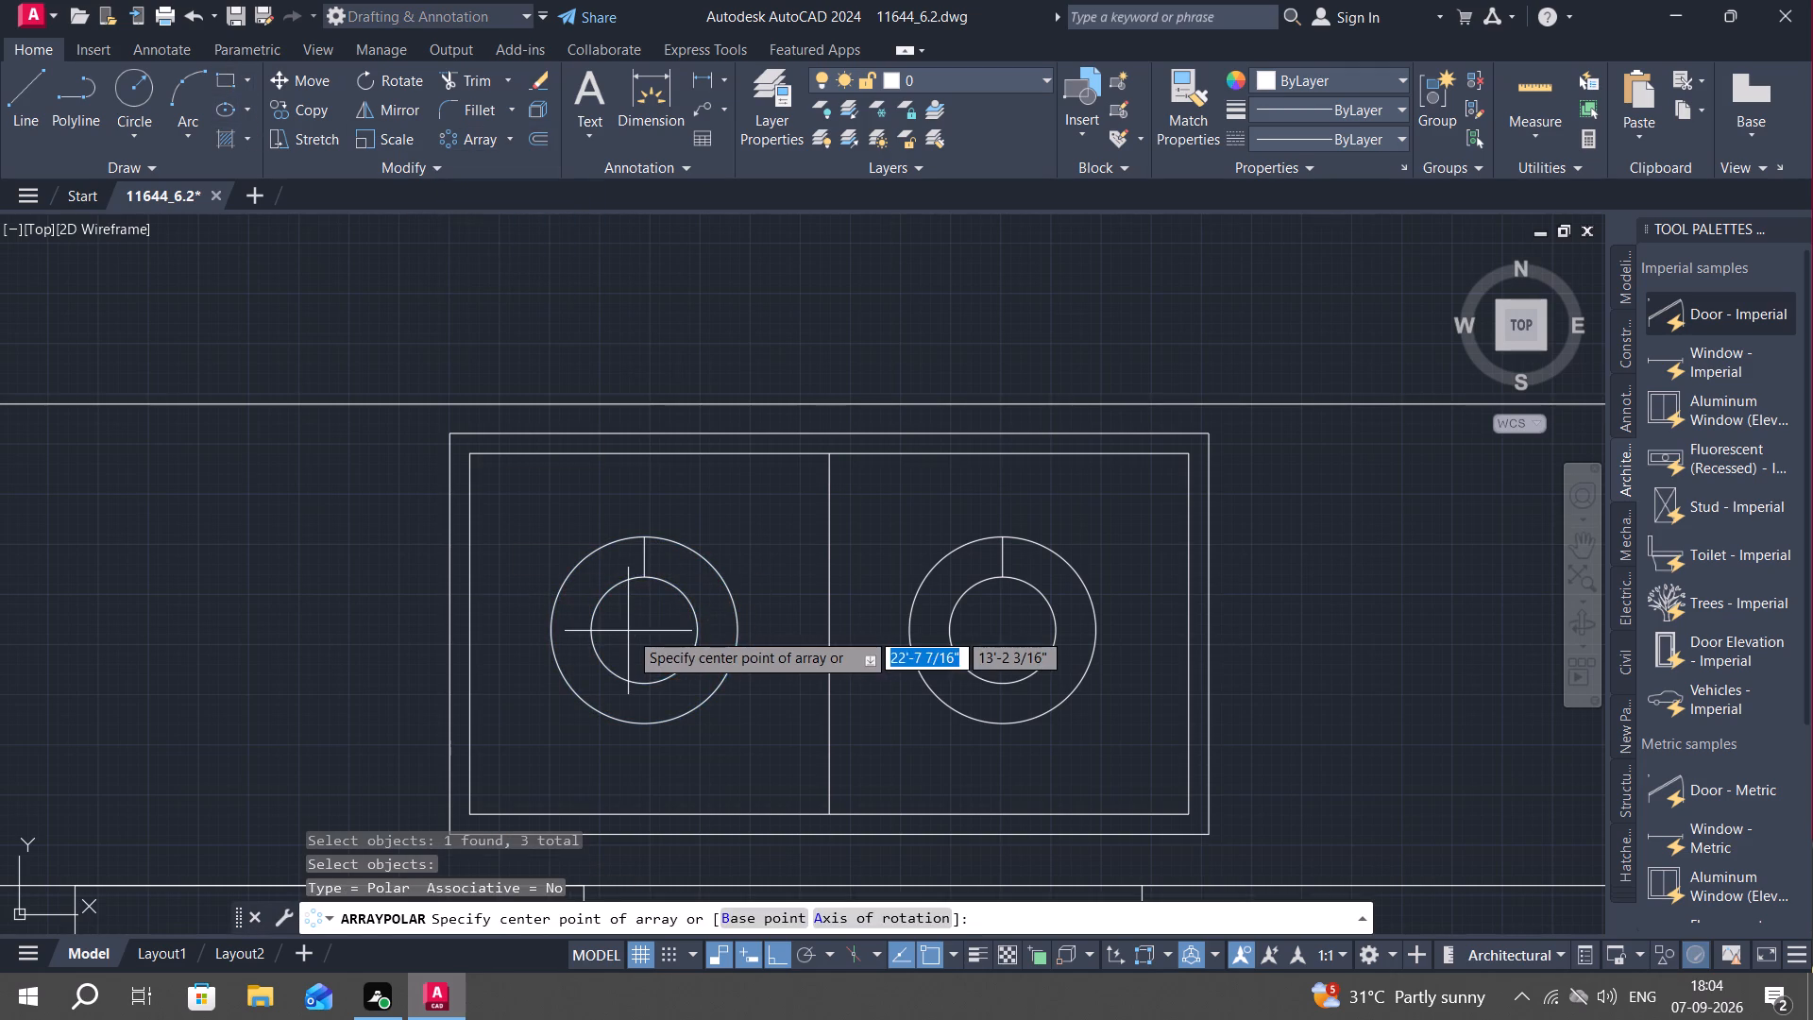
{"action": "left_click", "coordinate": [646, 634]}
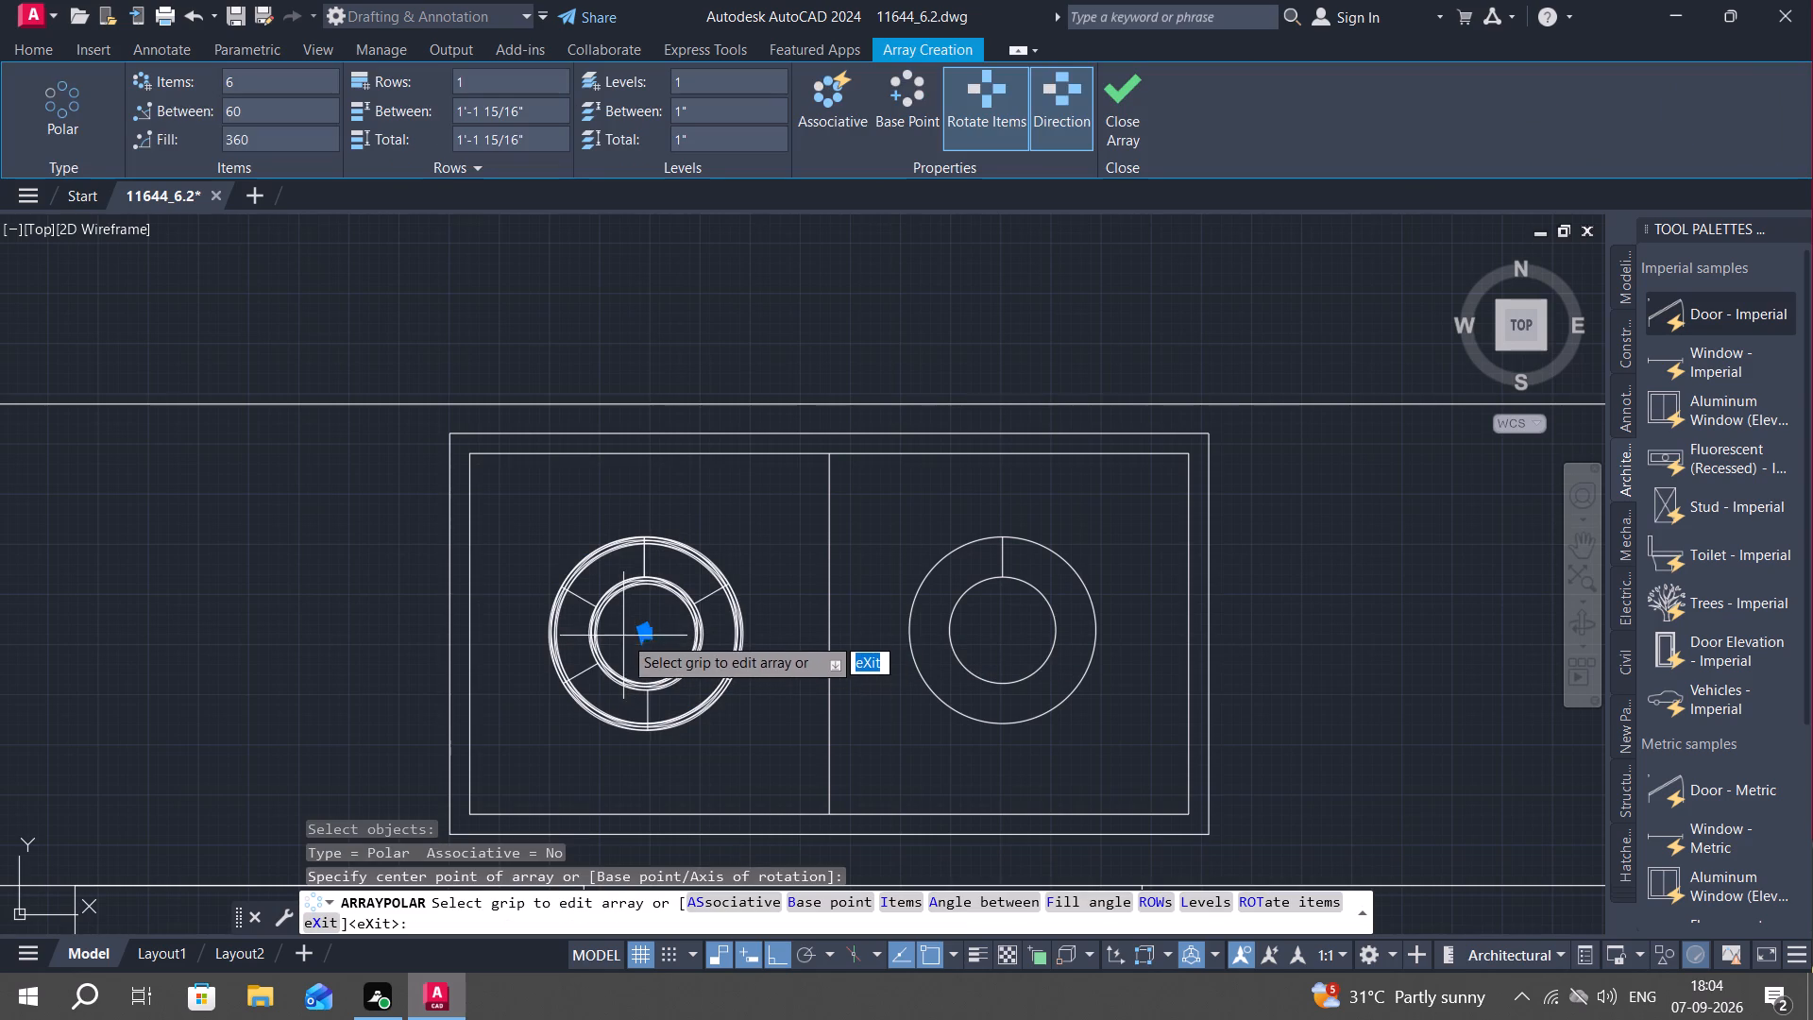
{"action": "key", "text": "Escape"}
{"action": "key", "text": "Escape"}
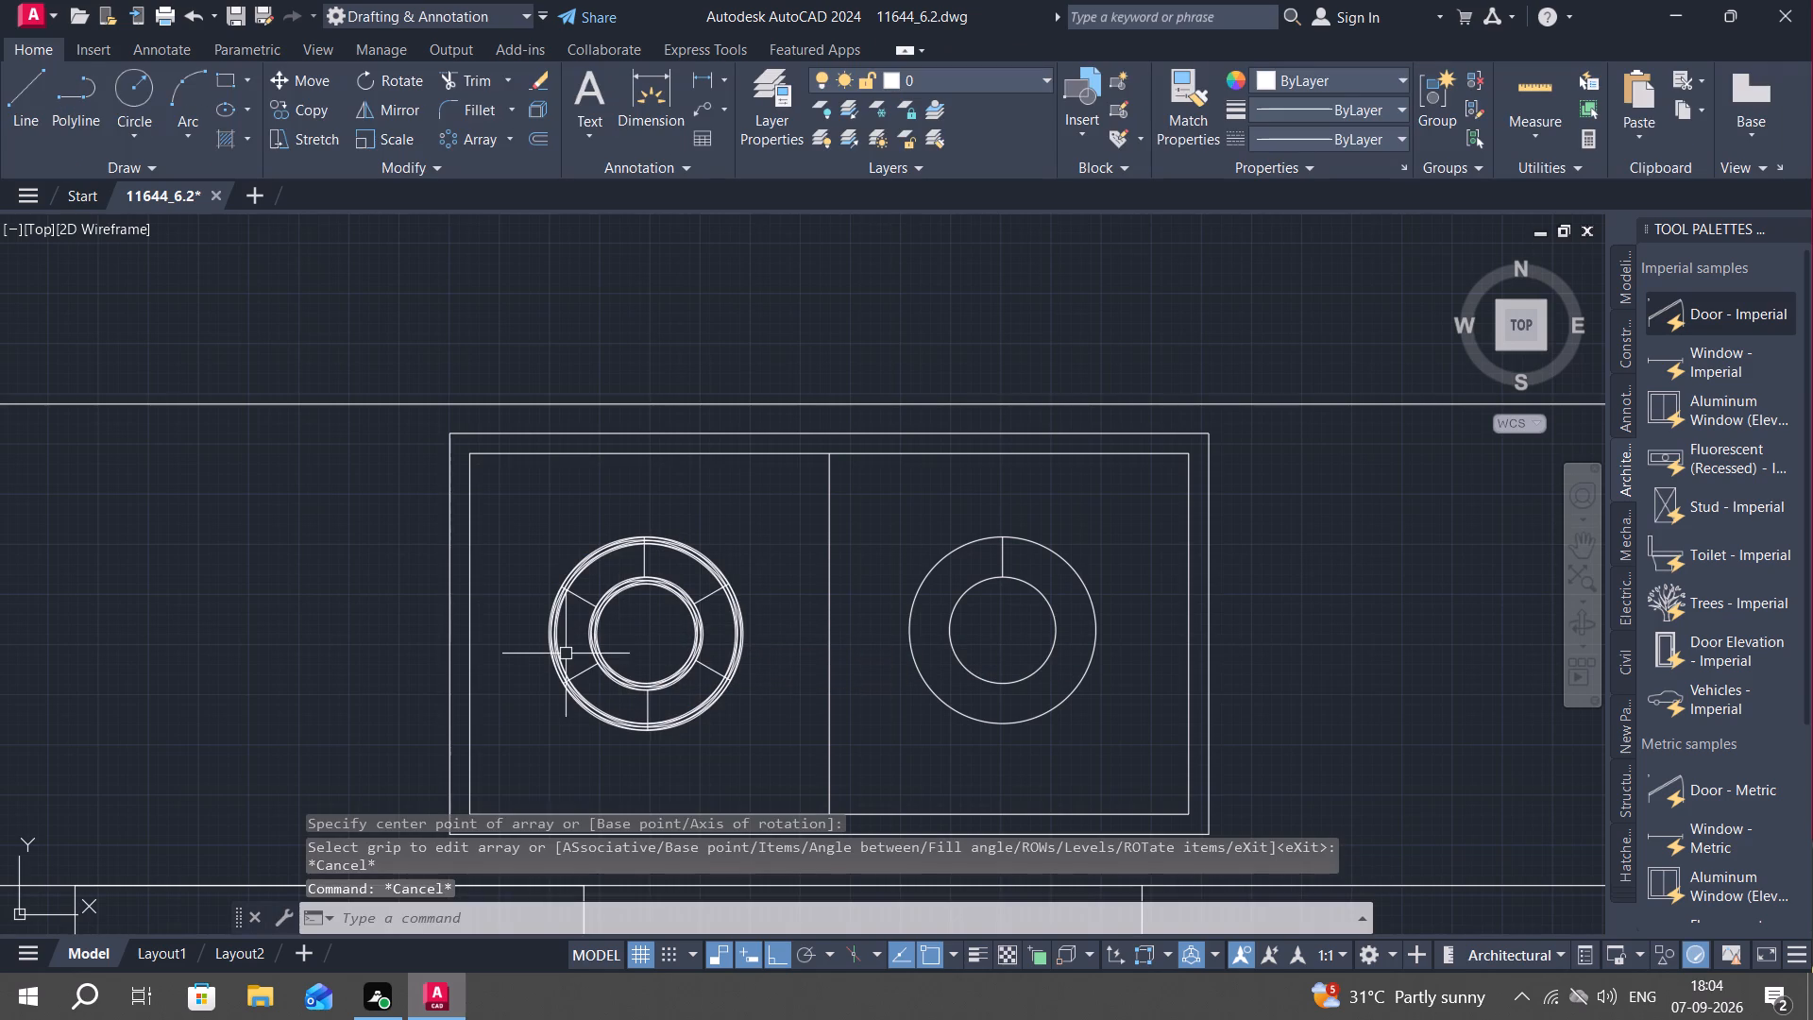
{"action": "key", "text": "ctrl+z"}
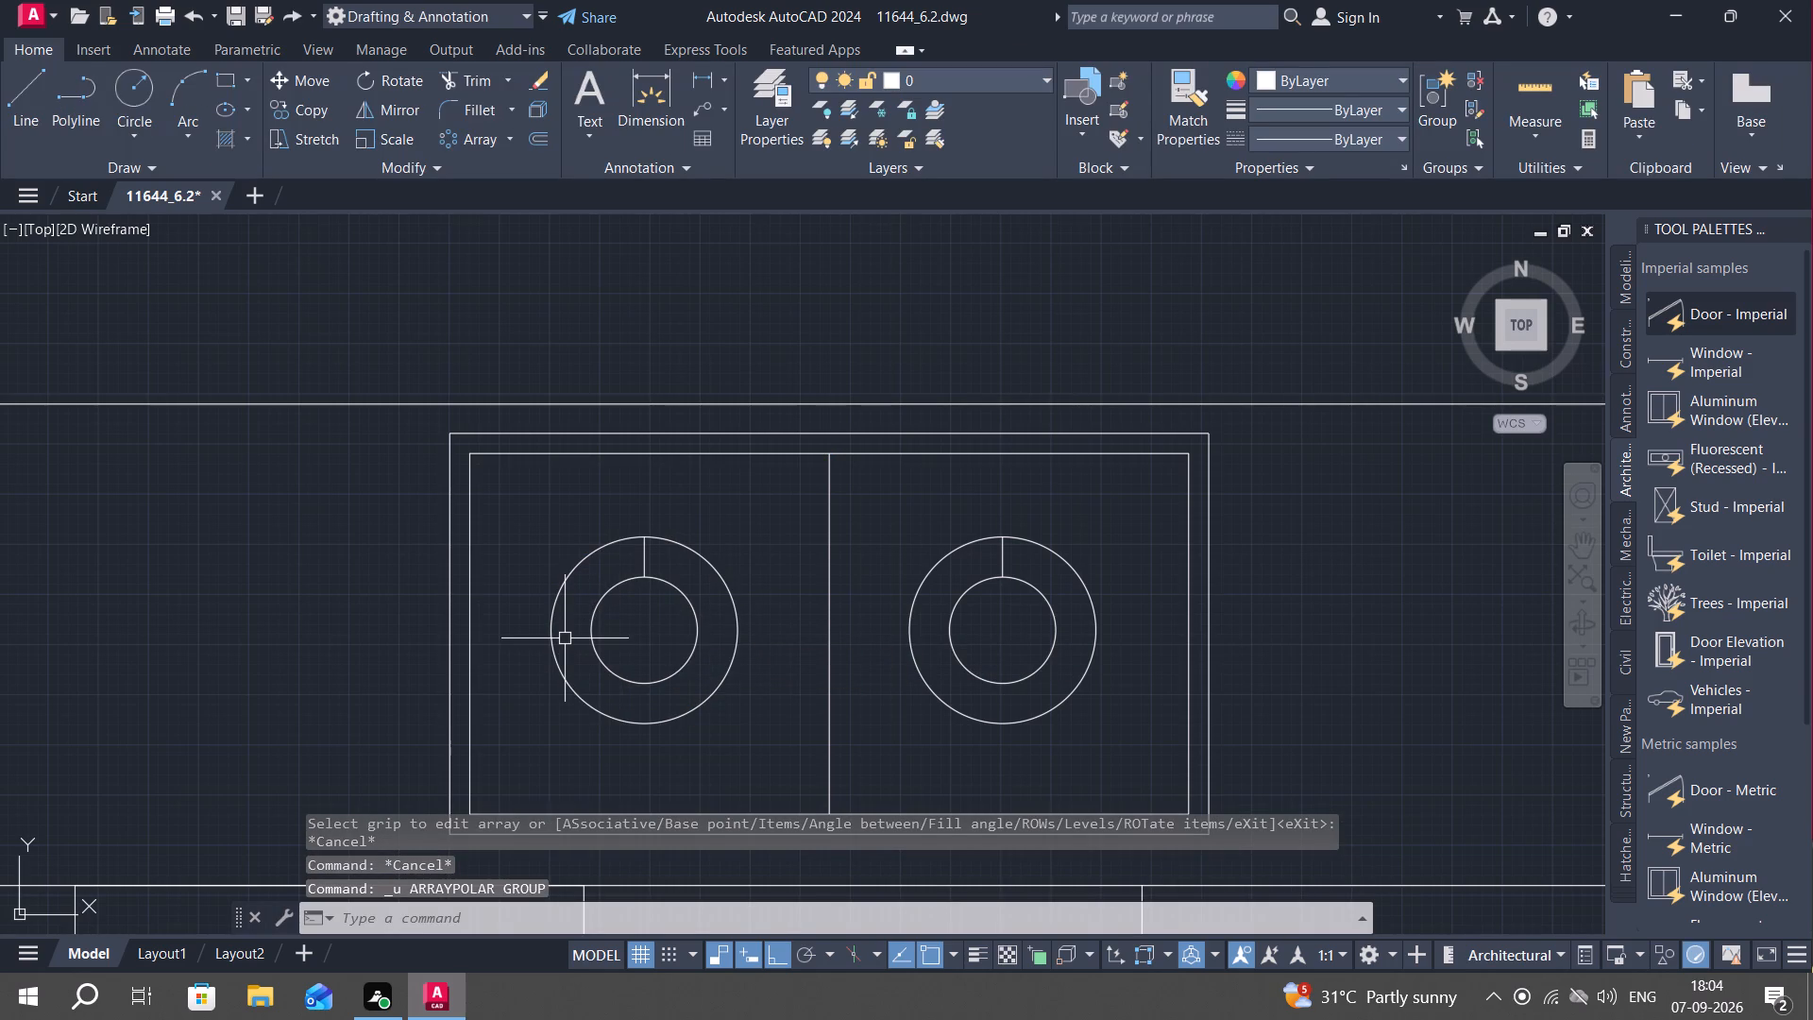
Polar array the left burner's inner circle and short line about the burner's centre with 25 items over 360 degrees.
{"action": "left_click", "coordinate": [610, 588]}
{"action": "left_click", "coordinate": [643, 565]}
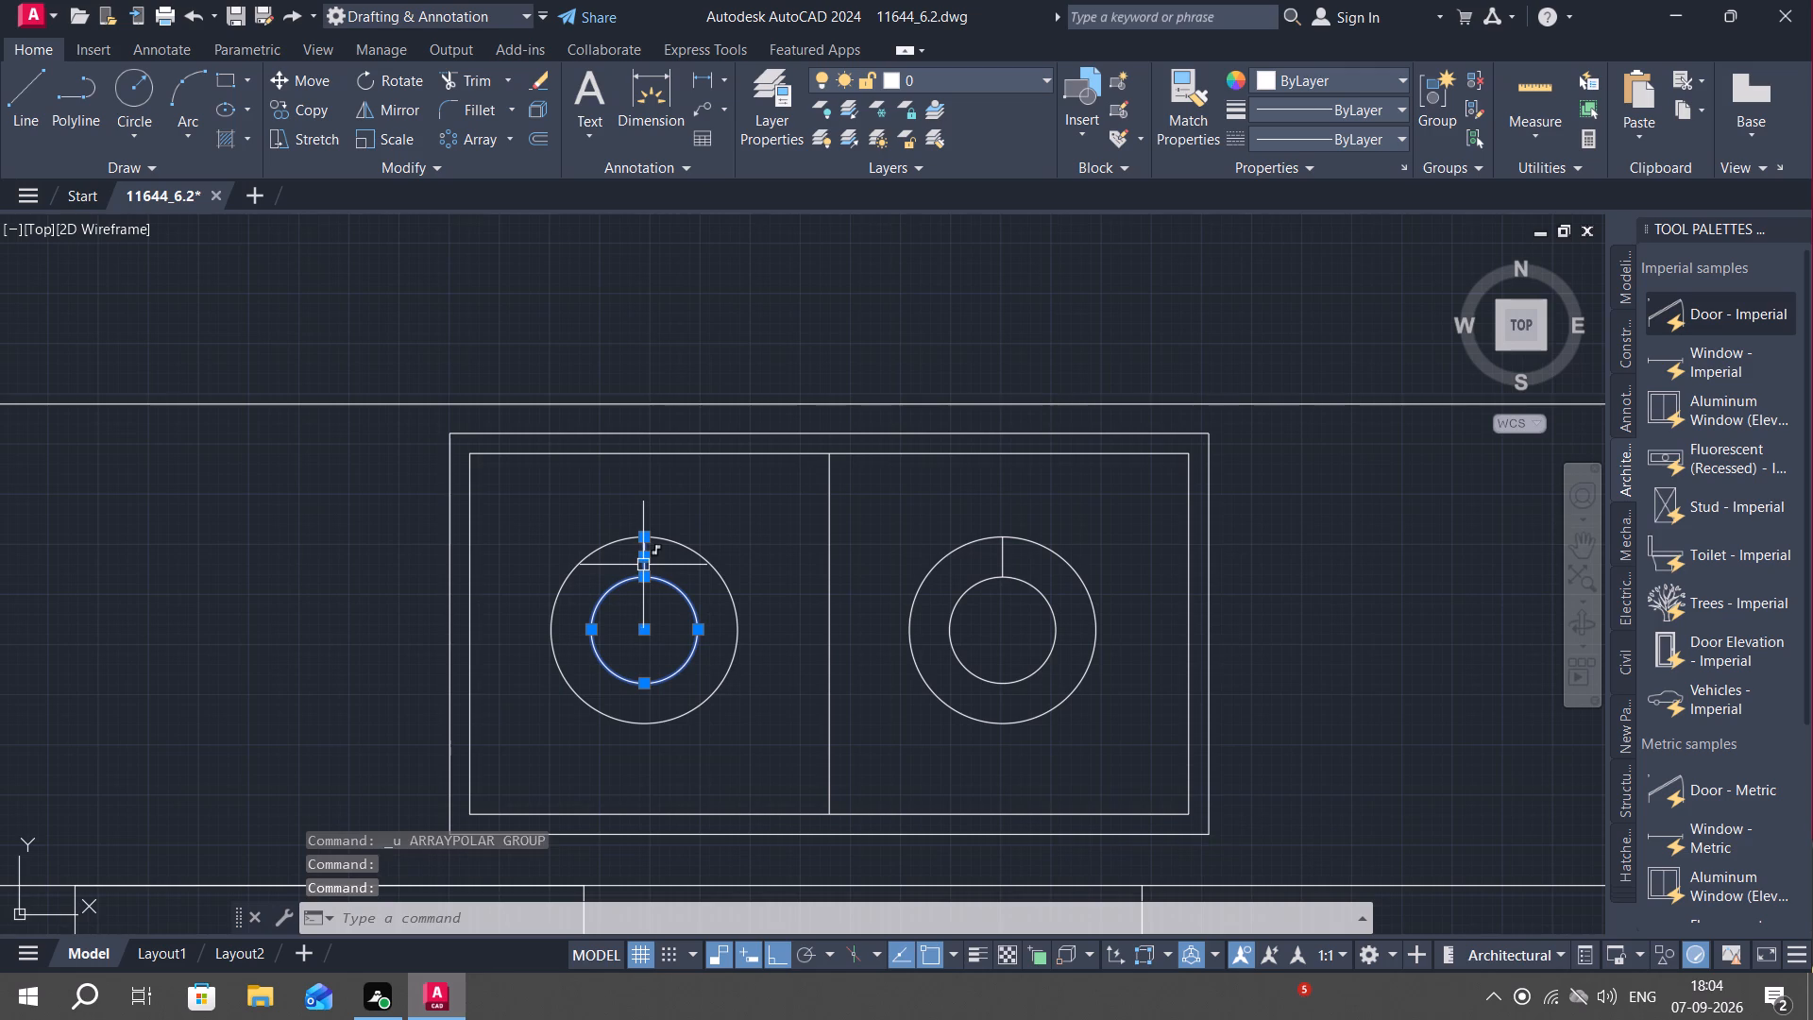
{"action": "left_click", "coordinate": [471, 135]}
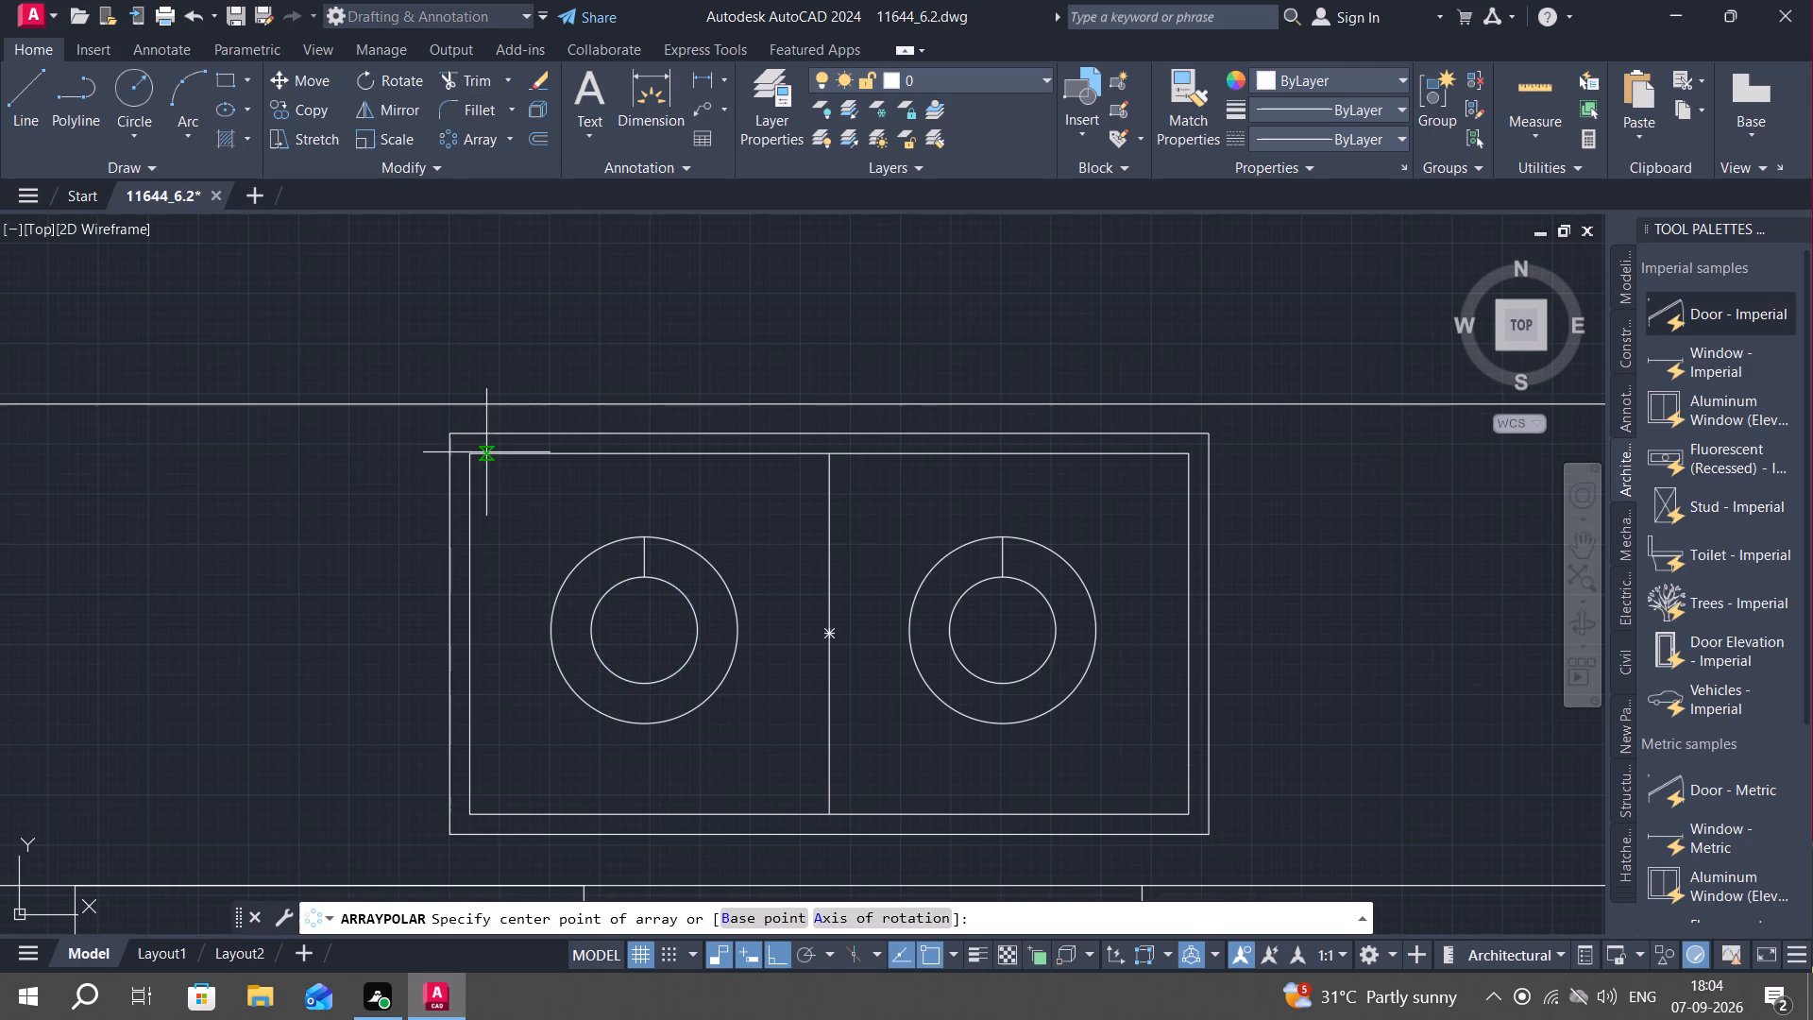
{"action": "left_click", "coordinate": [647, 631]}
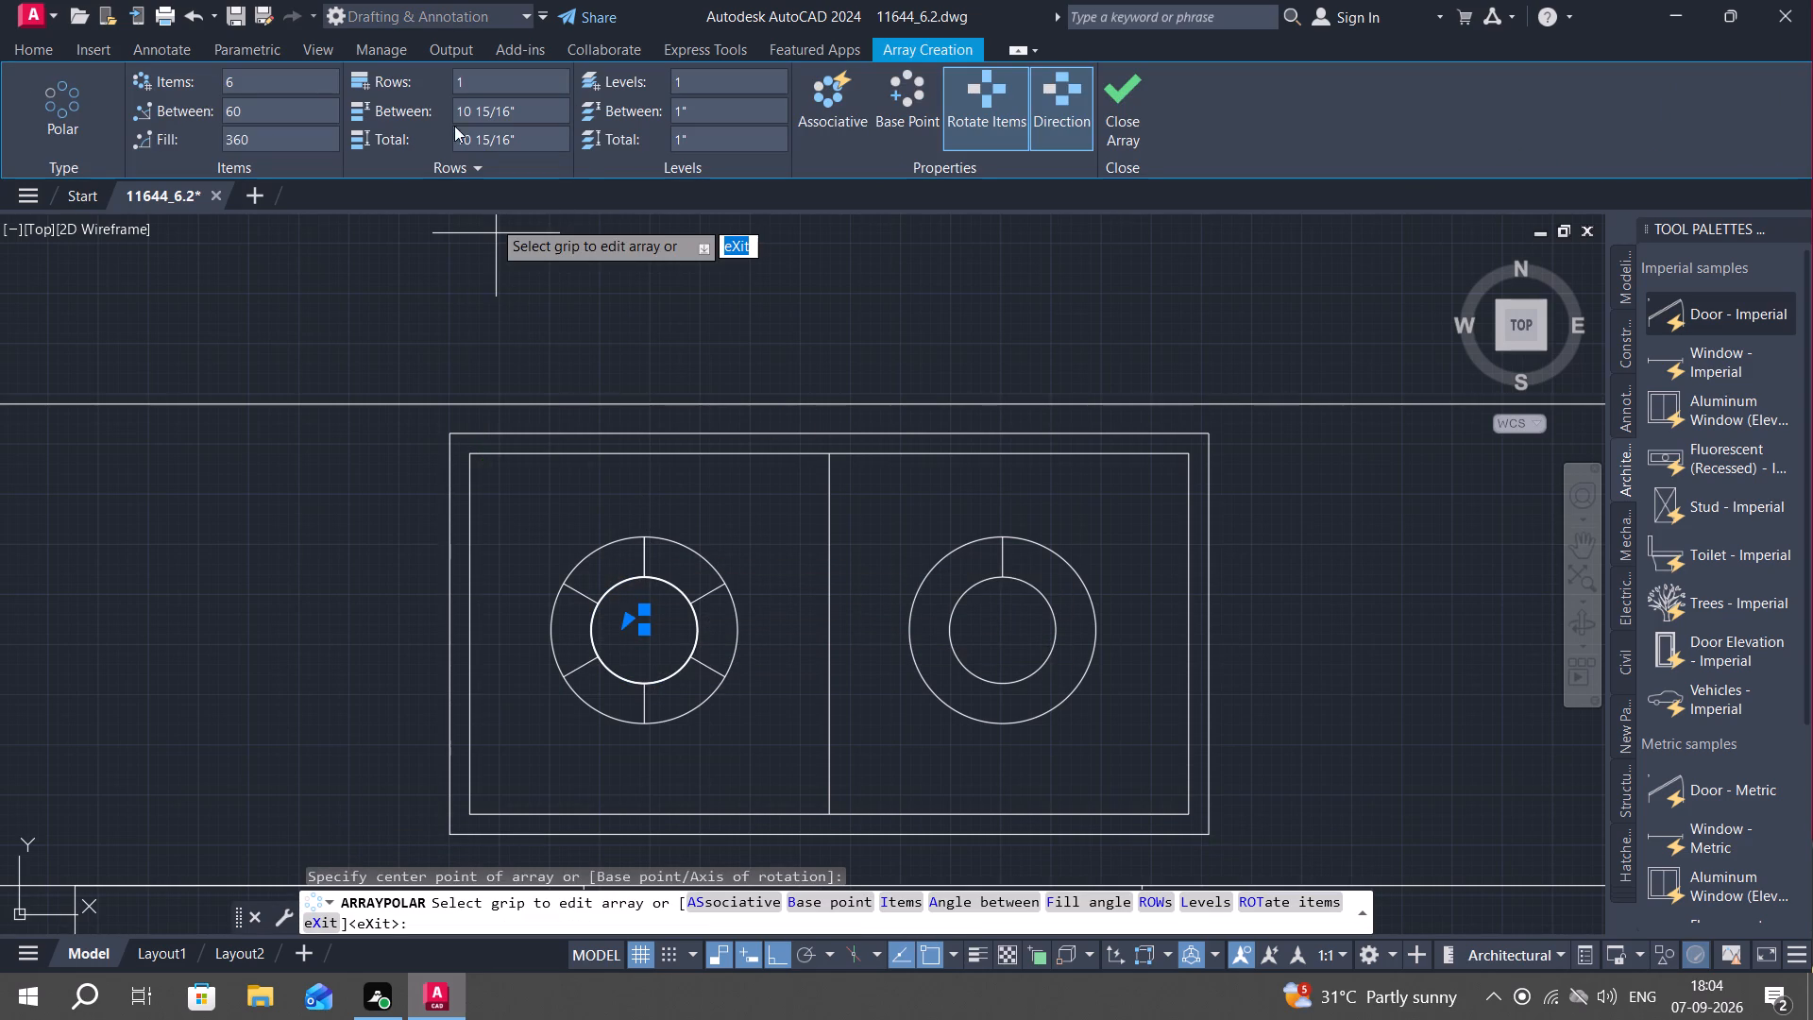
{"action": "left_click", "coordinate": [246, 89]}
{"action": "key", "text": "BackSpace"}
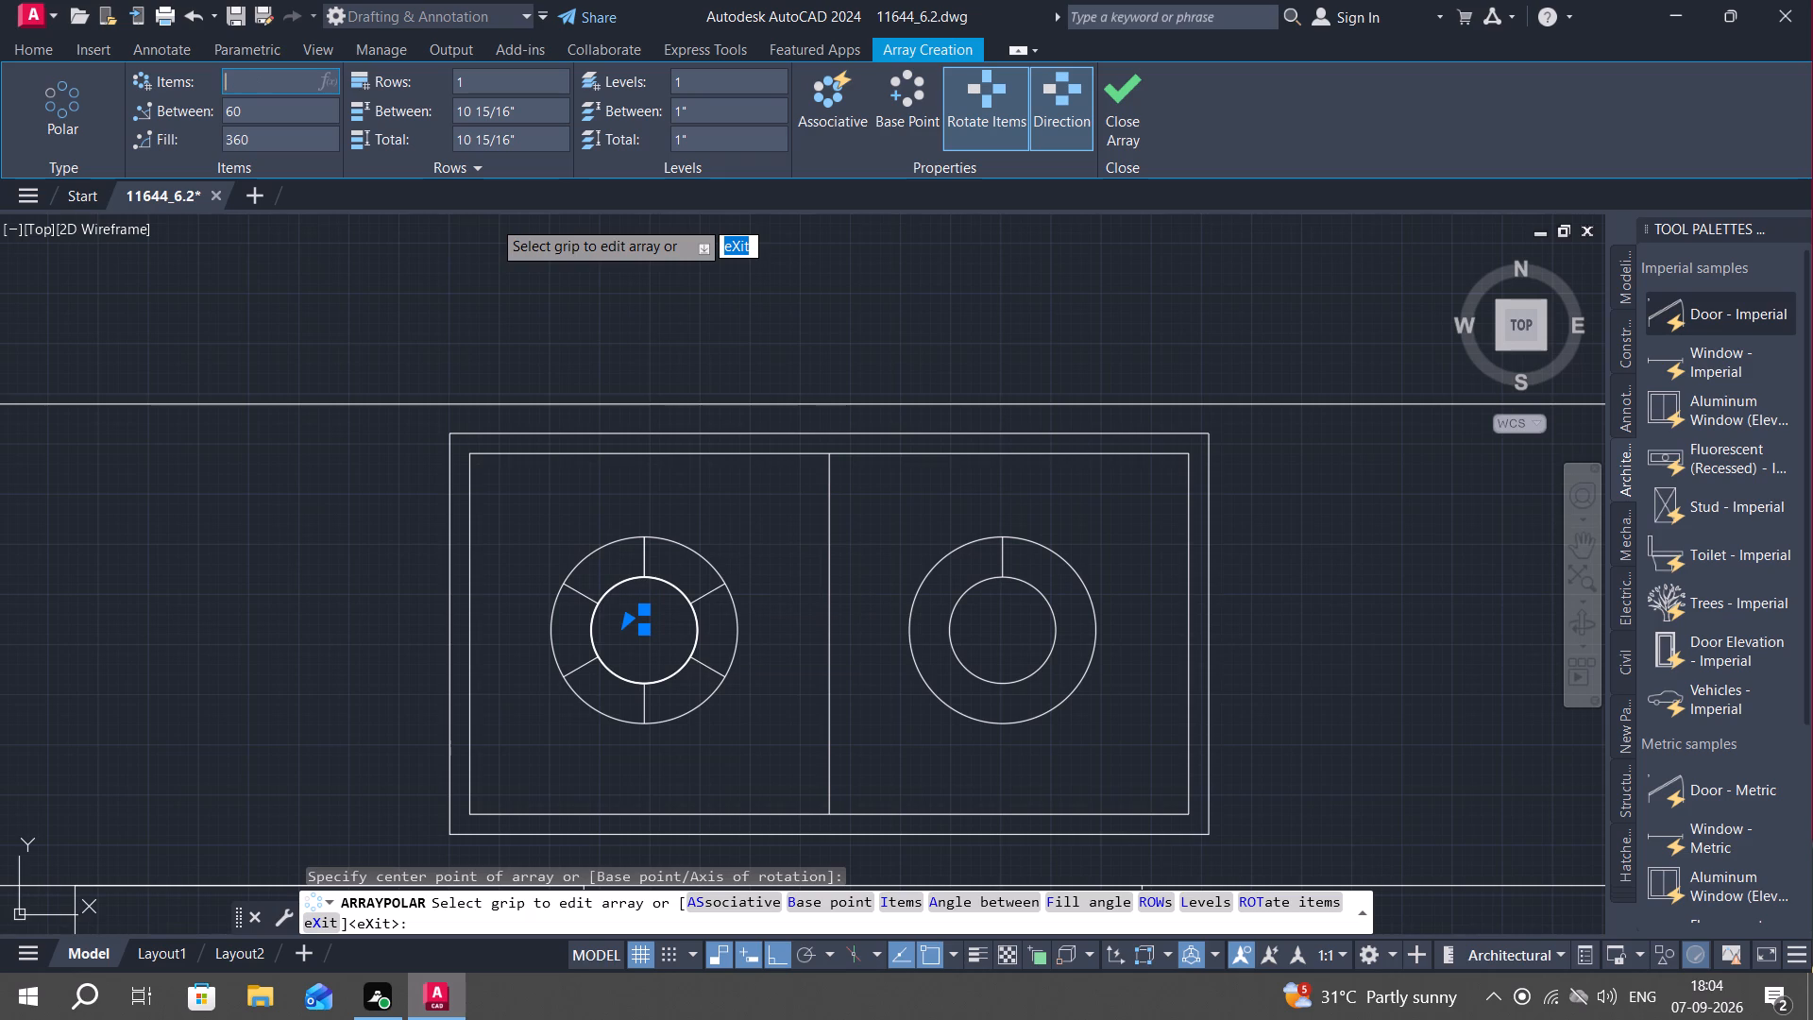
{"action": "type", "text": "25"}
{"action": "key", "text": "Return"}
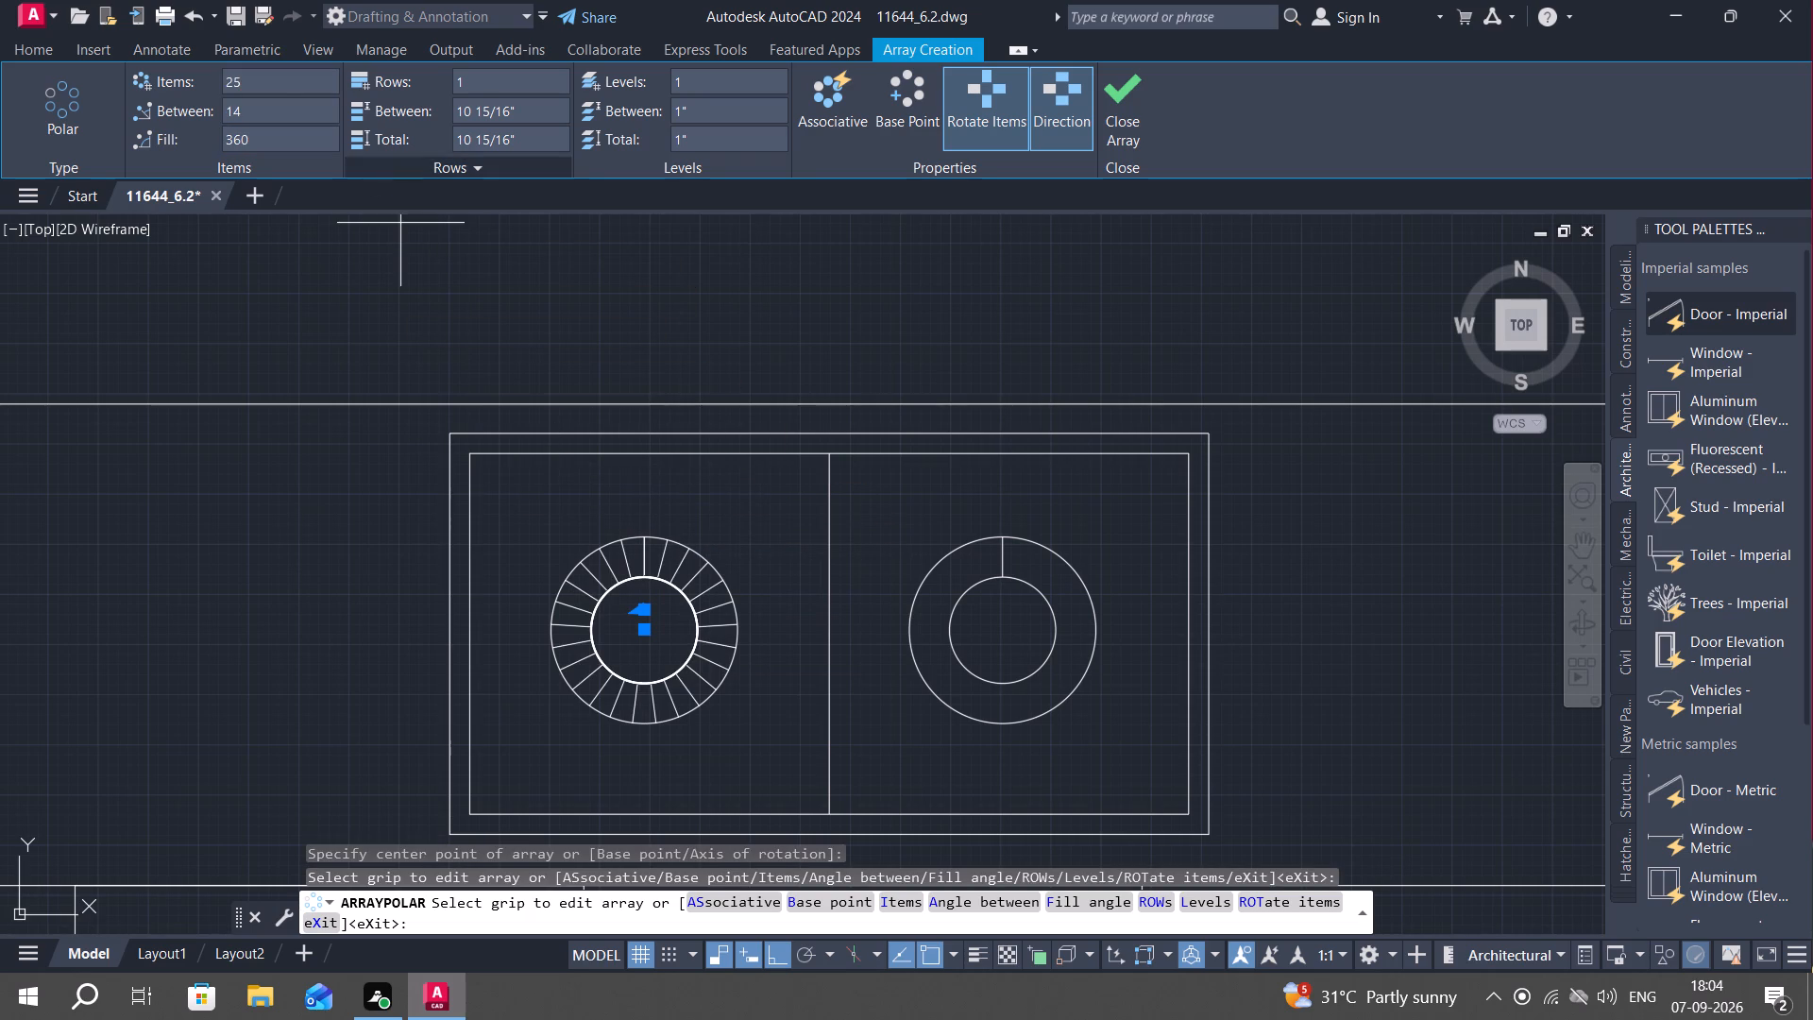
Set the left burner's polar array to 36 items and finish the array.
{"action": "left_click", "coordinate": [271, 87]}
{"action": "key", "text": "BackSpace"}
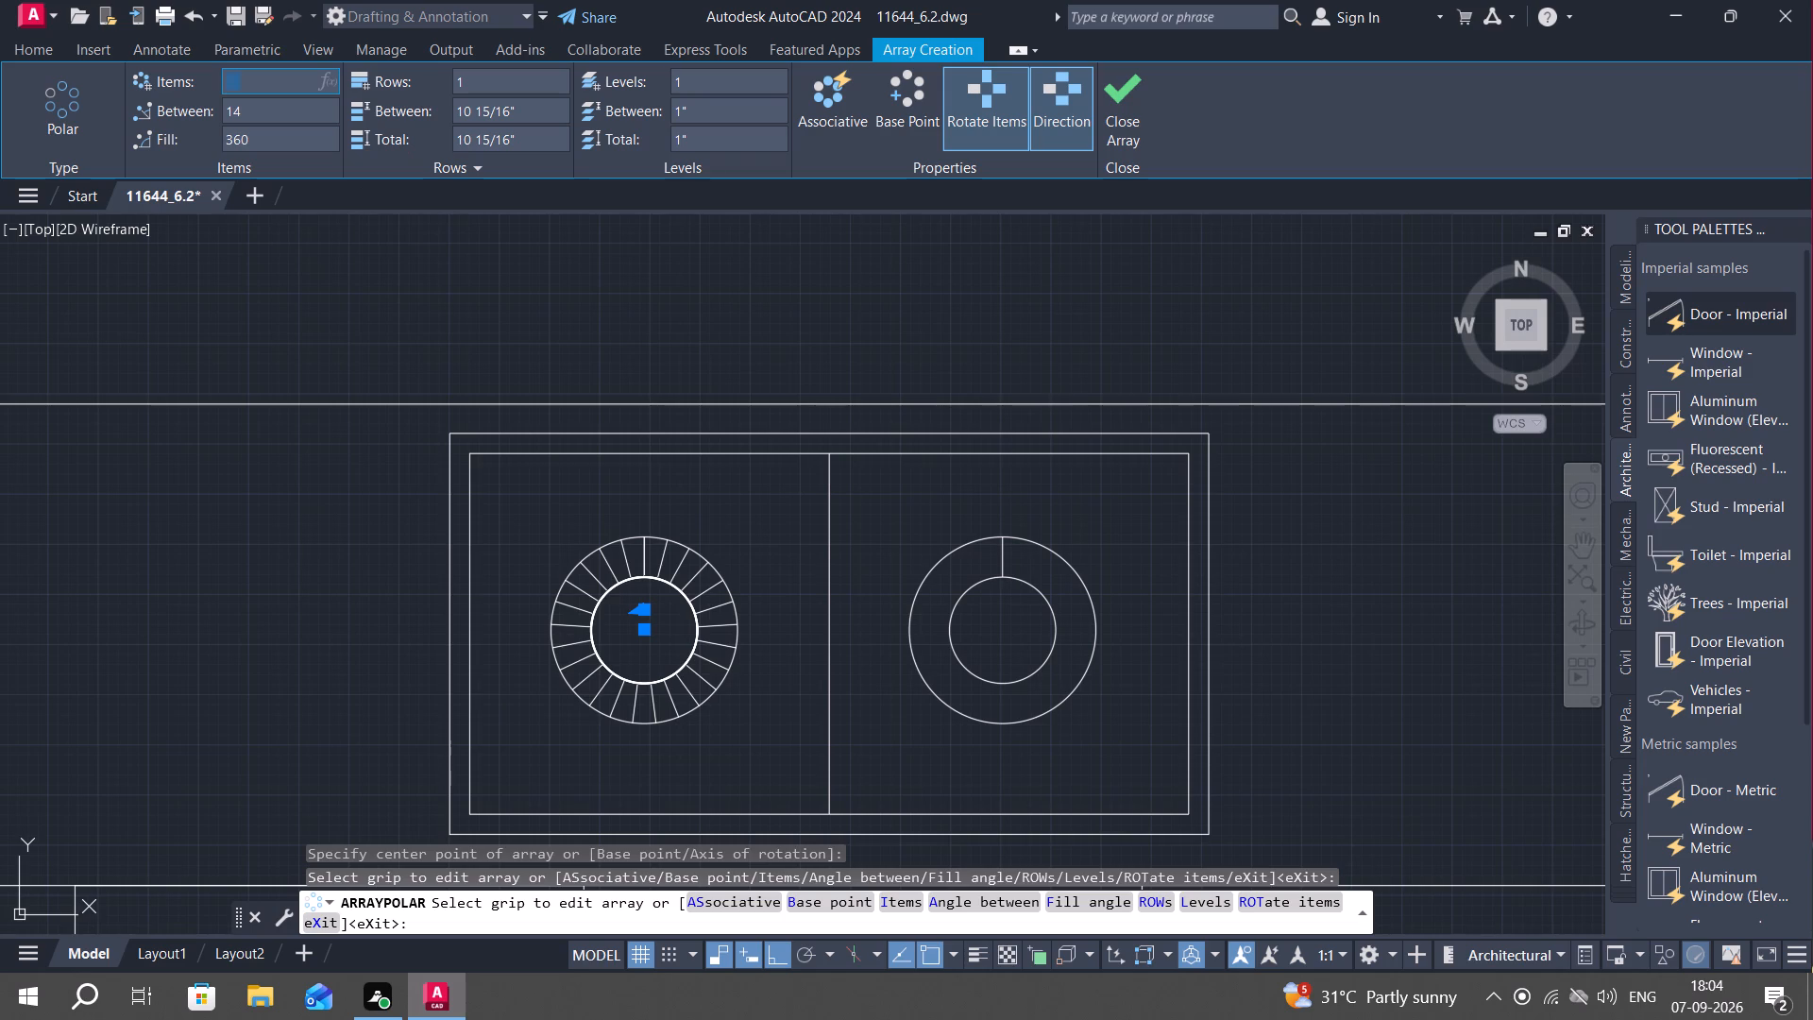
{"action": "type", "text": "36"}
{"action": "key", "text": "Return"}
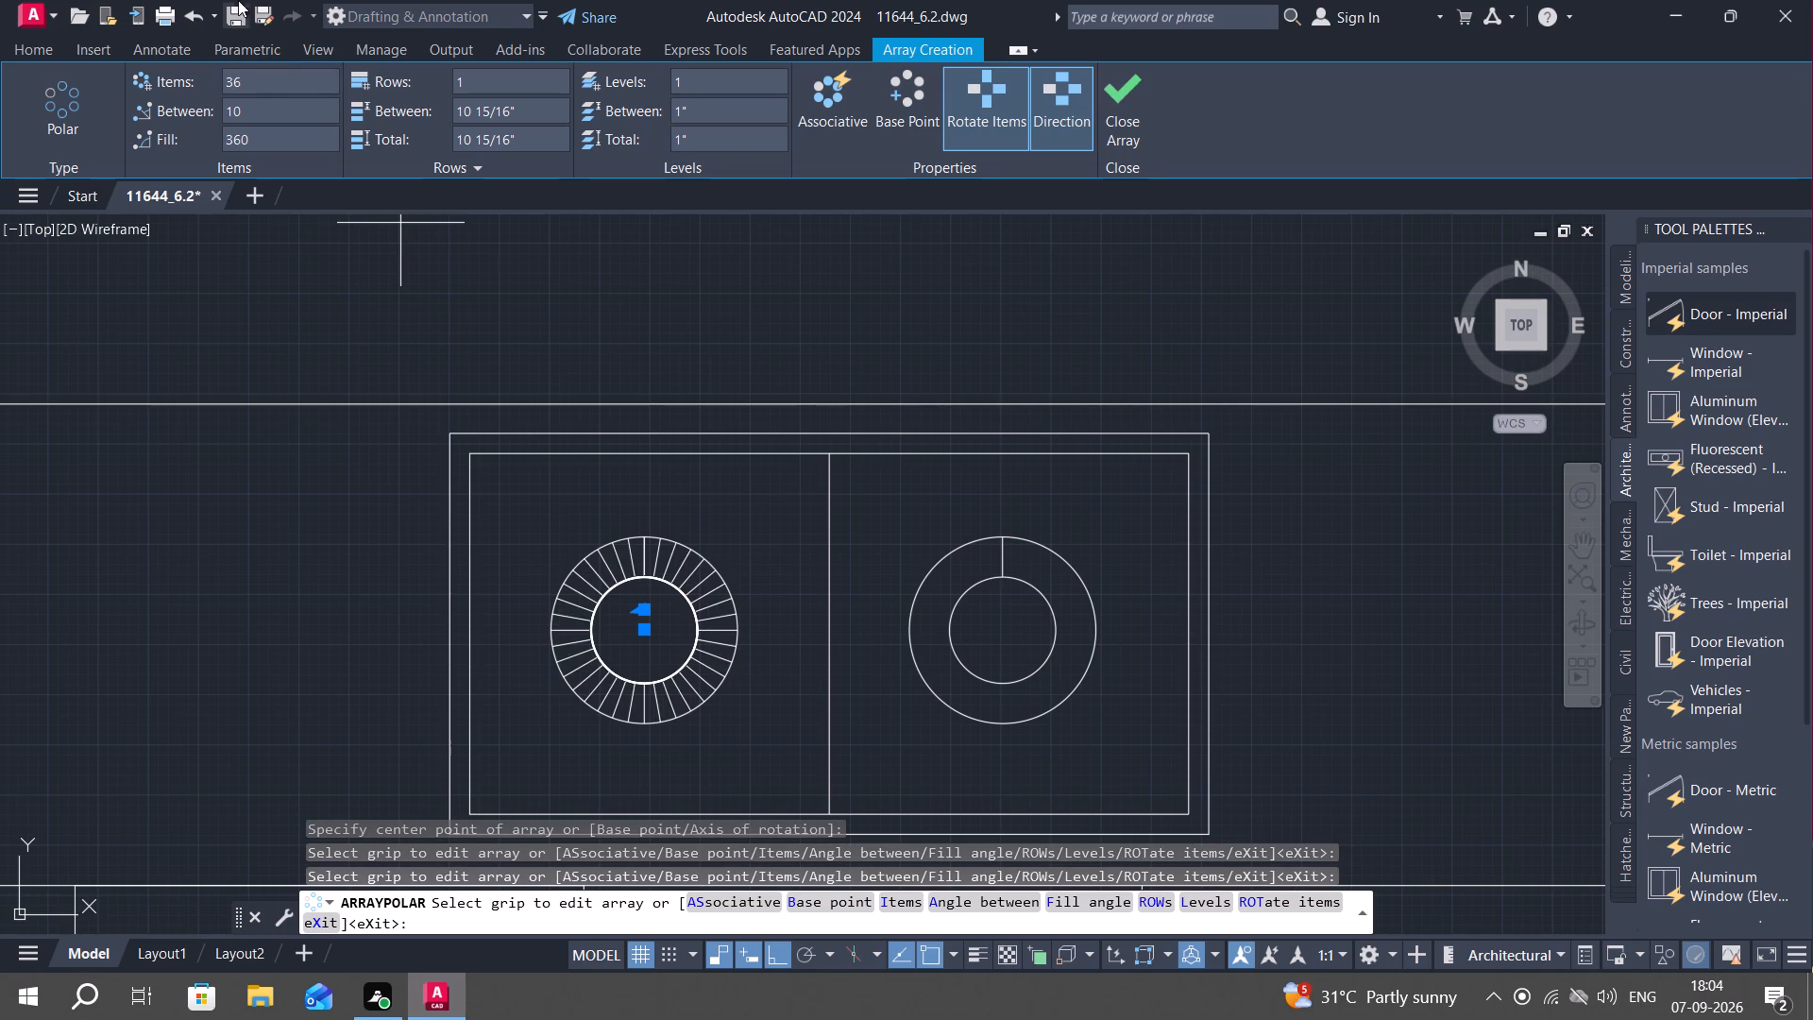
{"action": "key", "text": "Escape"}
{"action": "key", "text": "Escape"}
{"action": "key", "text": "space"}
{"action": "key", "text": "space"}
{"action": "key", "text": "Escape"}
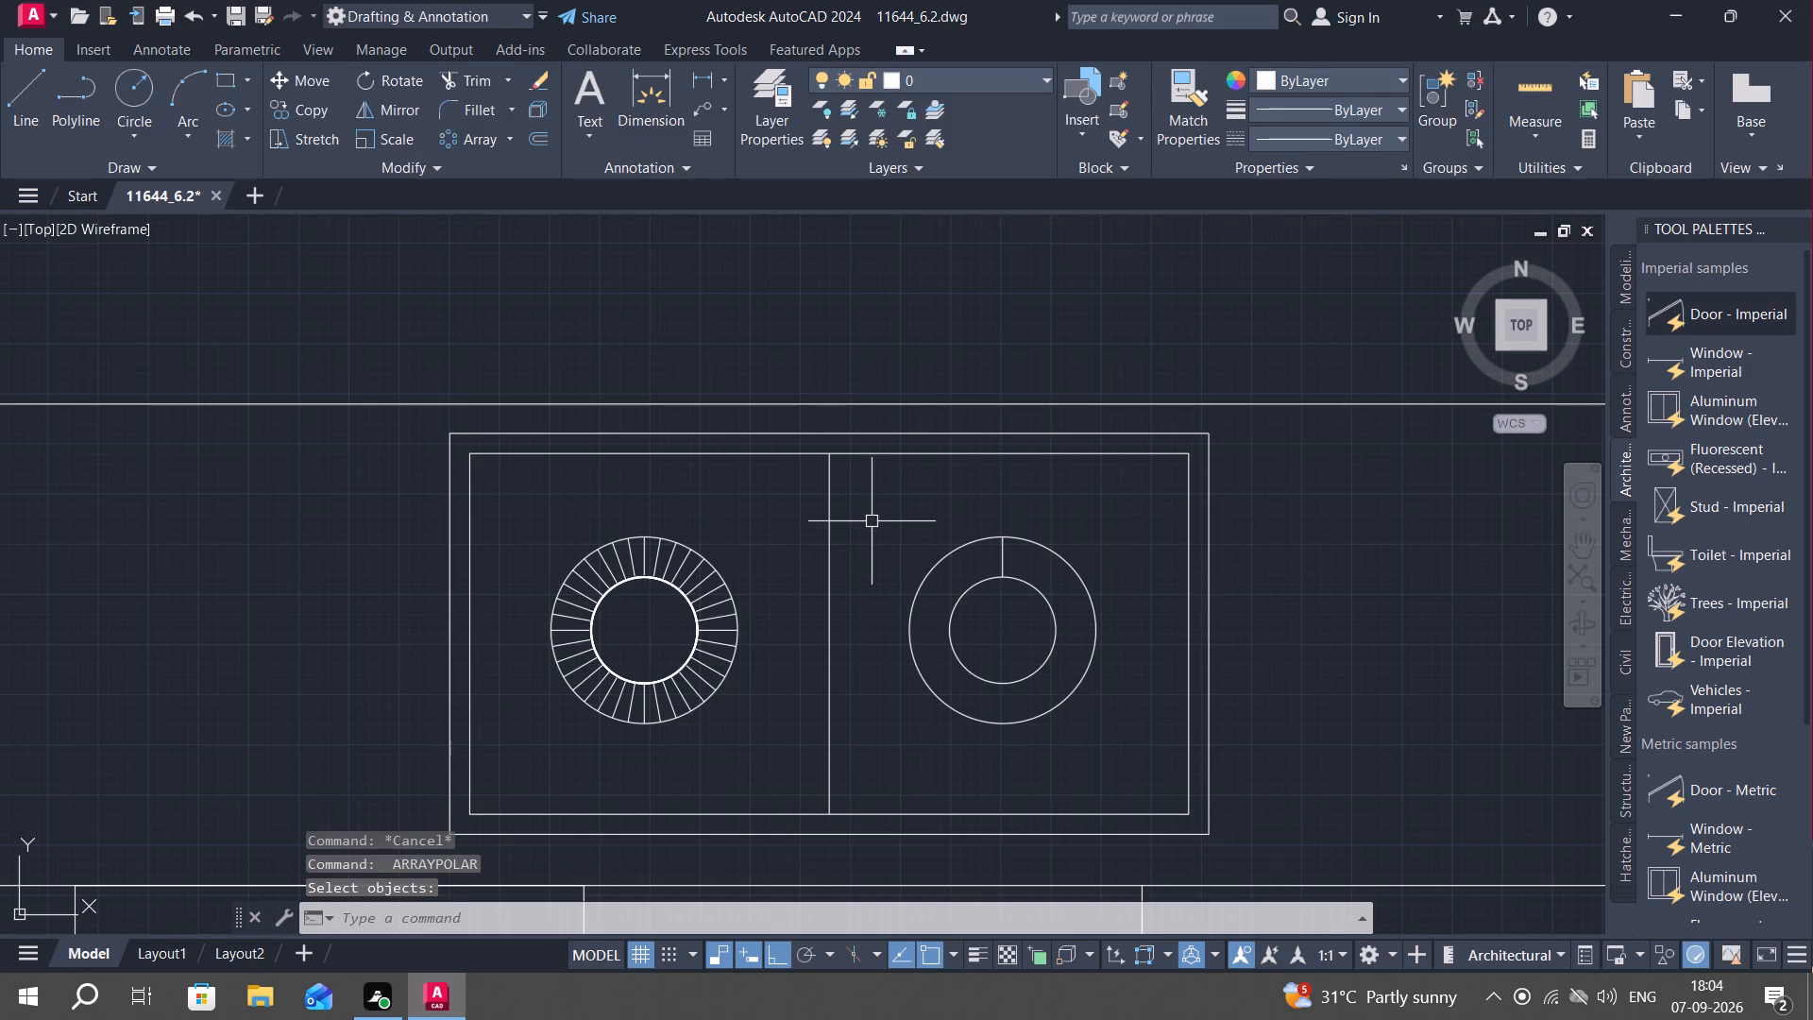
{"action": "left_click", "coordinate": [872, 521]}
{"action": "key", "text": "Escape"}
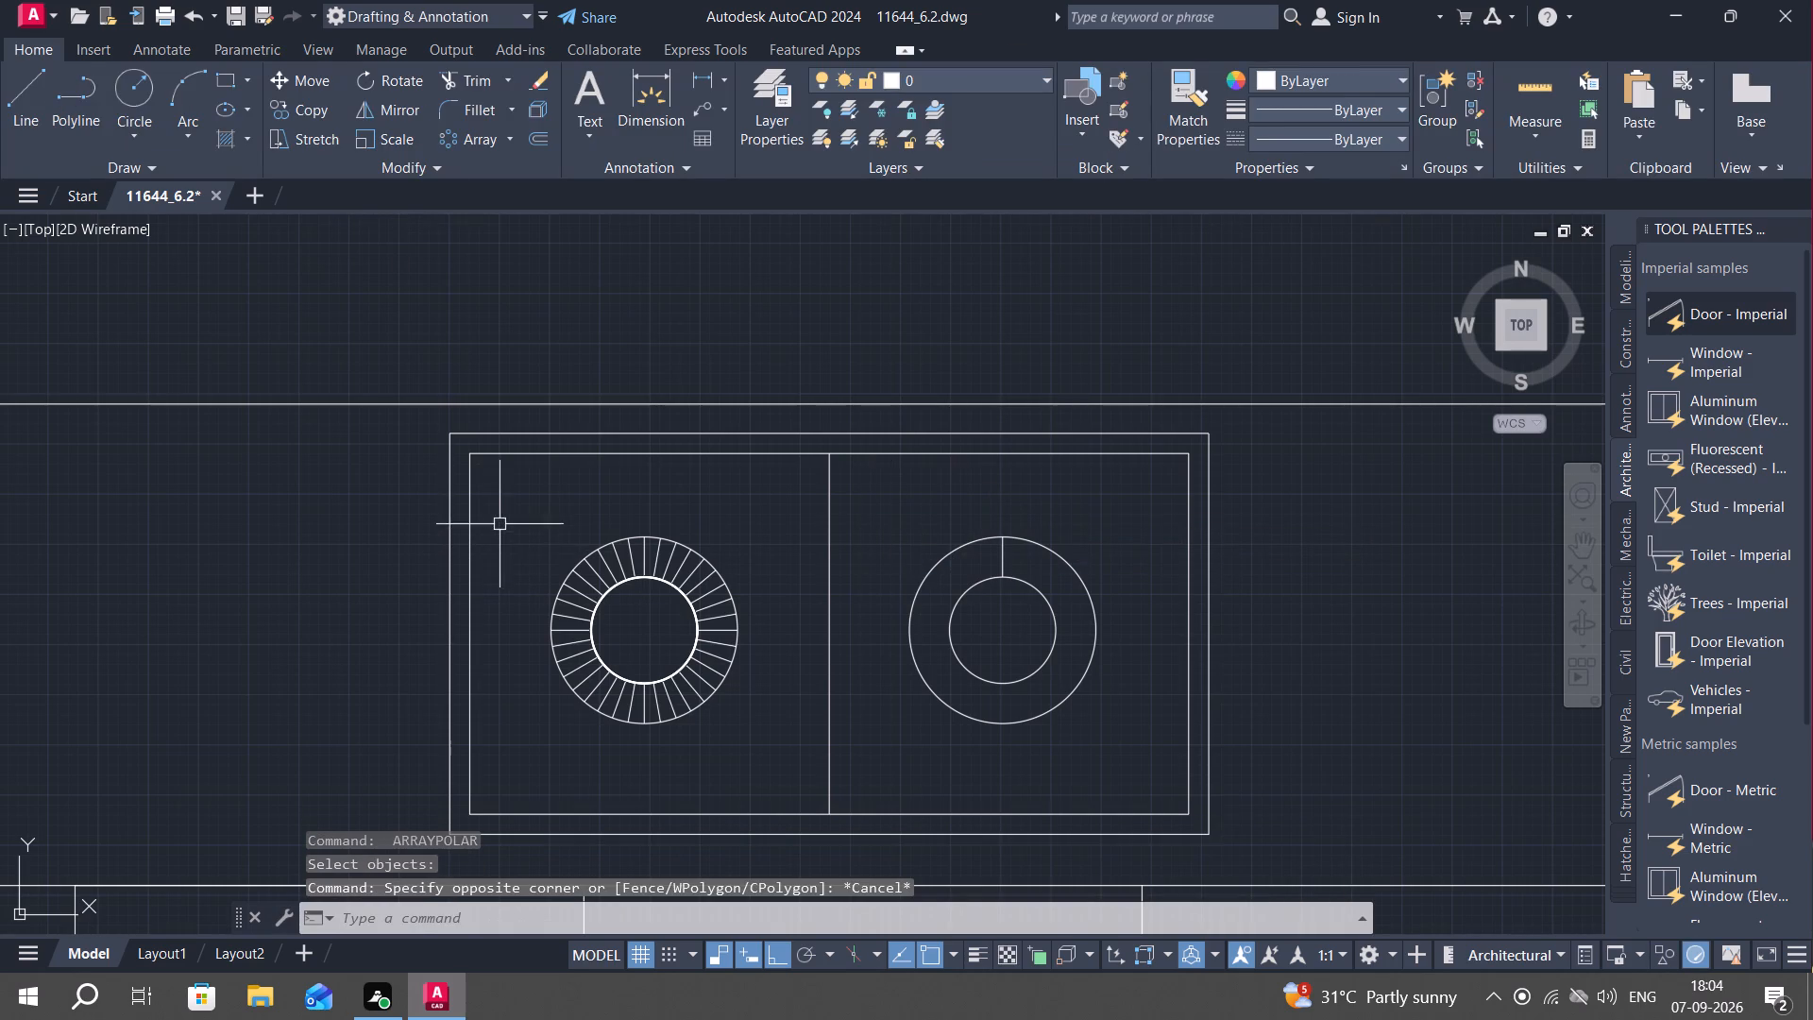
Copy the left burner's circles and radial lines from its centre to the centre of the right burner.
{"action": "left_click", "coordinate": [497, 513]}
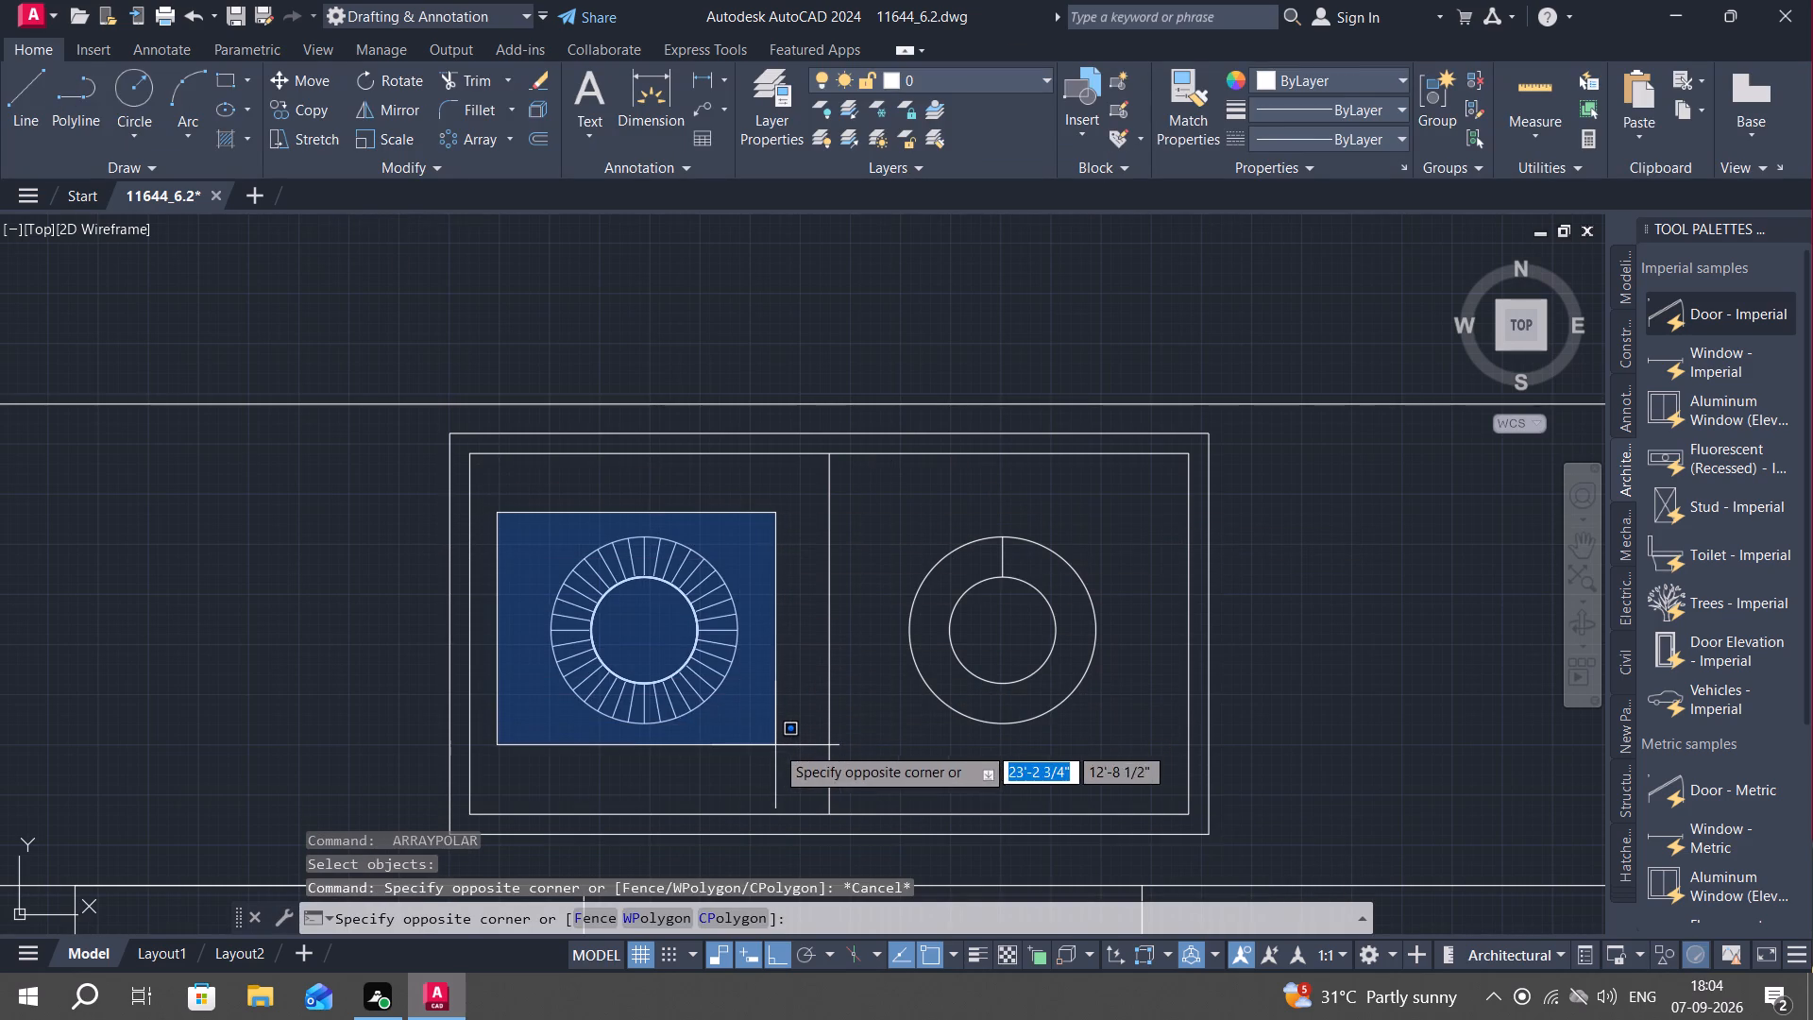
{"action": "left_click", "coordinate": [775, 745]}
{"action": "type", "text": "CO"}
{"action": "key", "text": "space"}
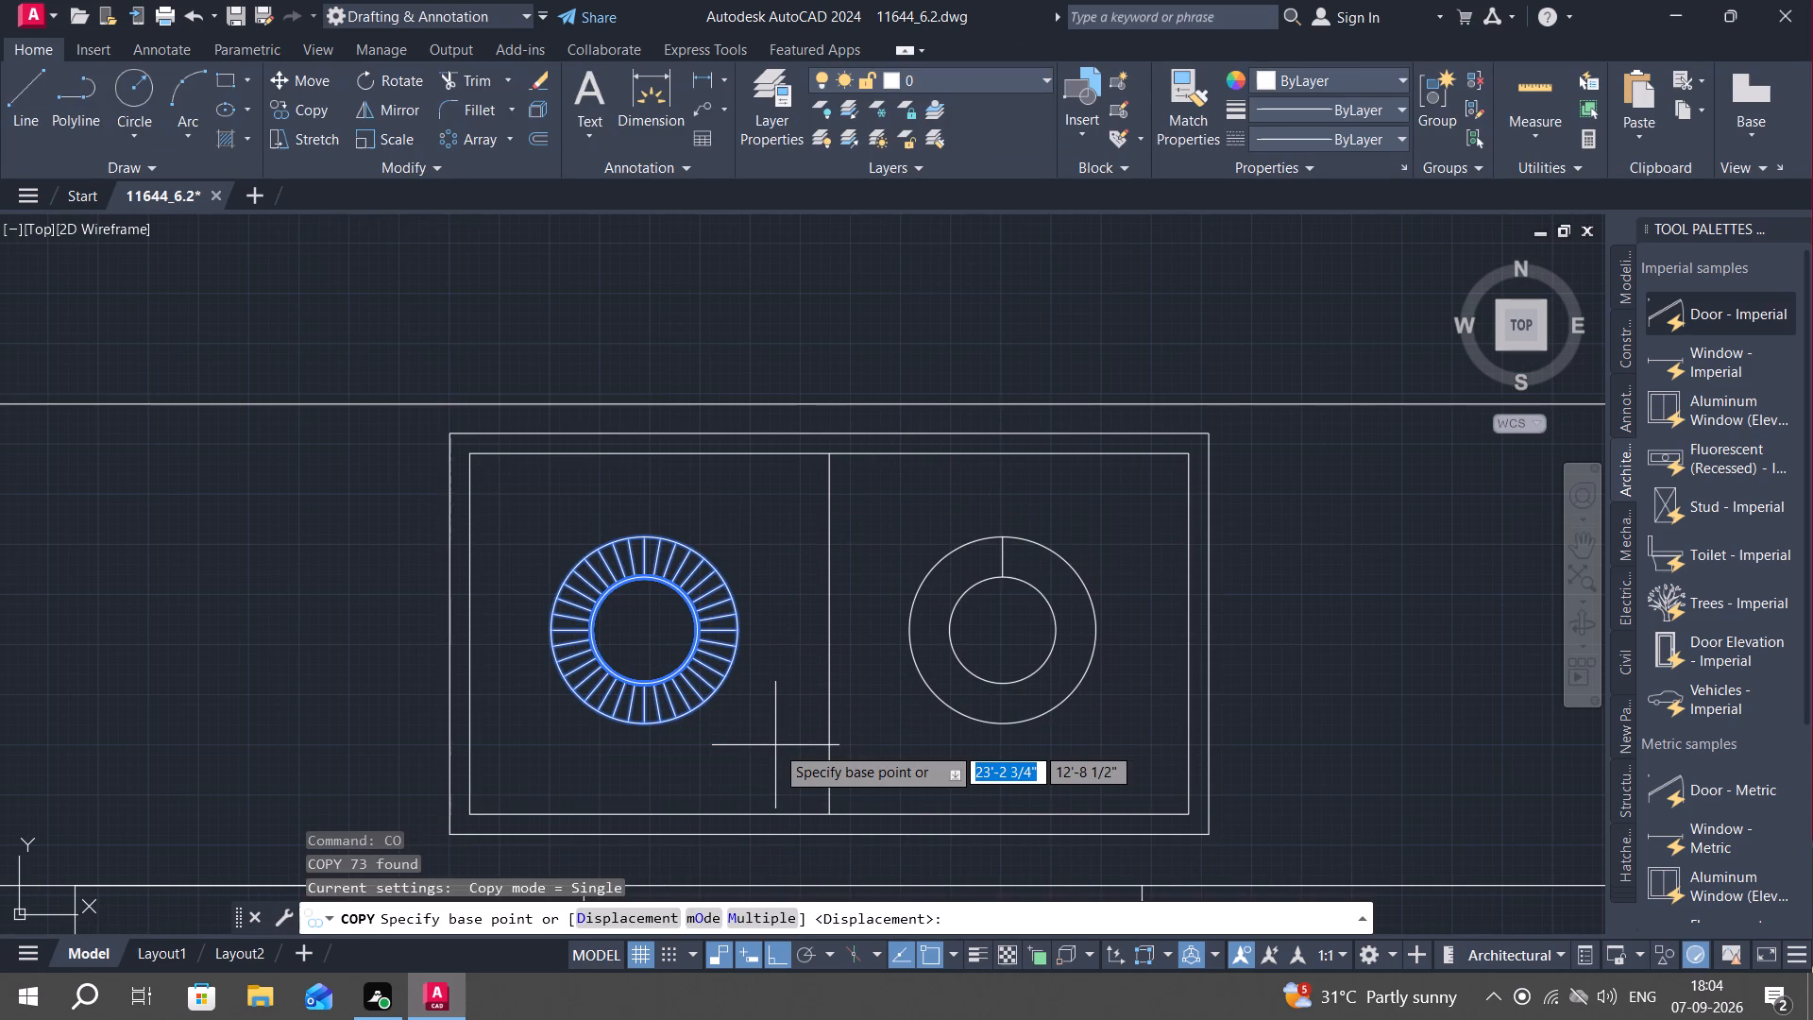
{"action": "left_click", "coordinate": [643, 630]}
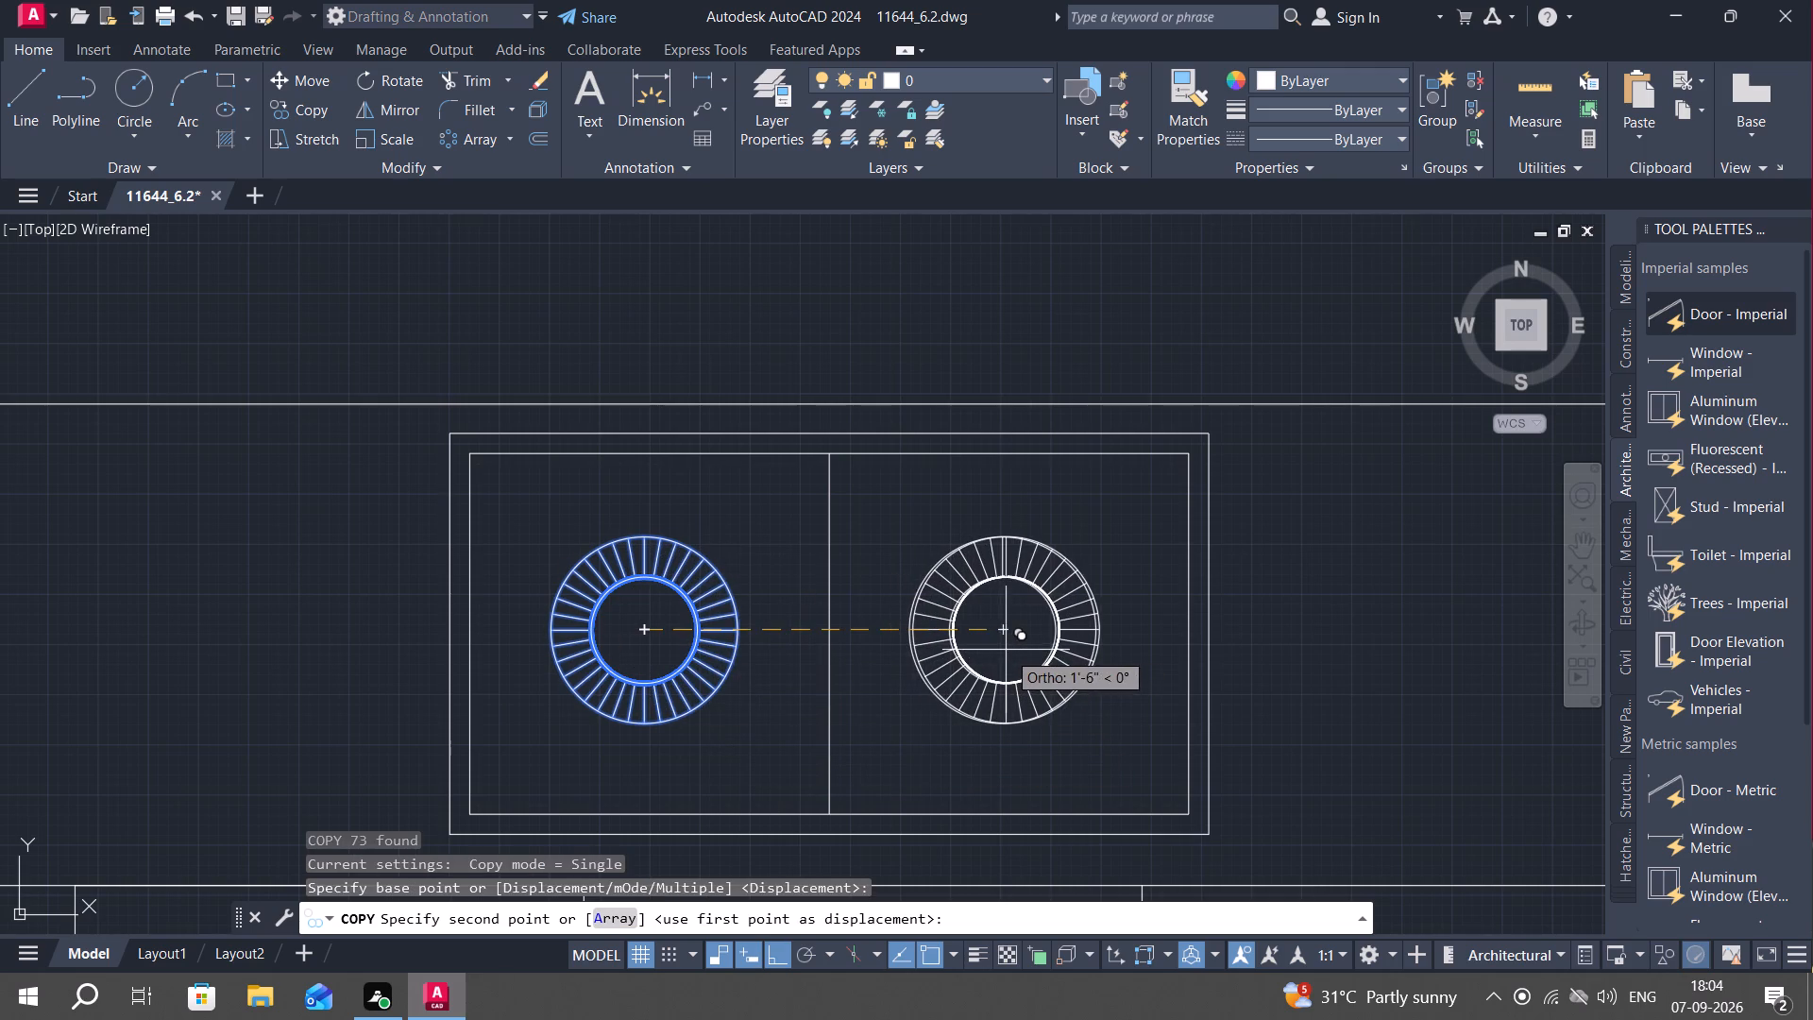
{"action": "left_click", "coordinate": [1002, 648]}
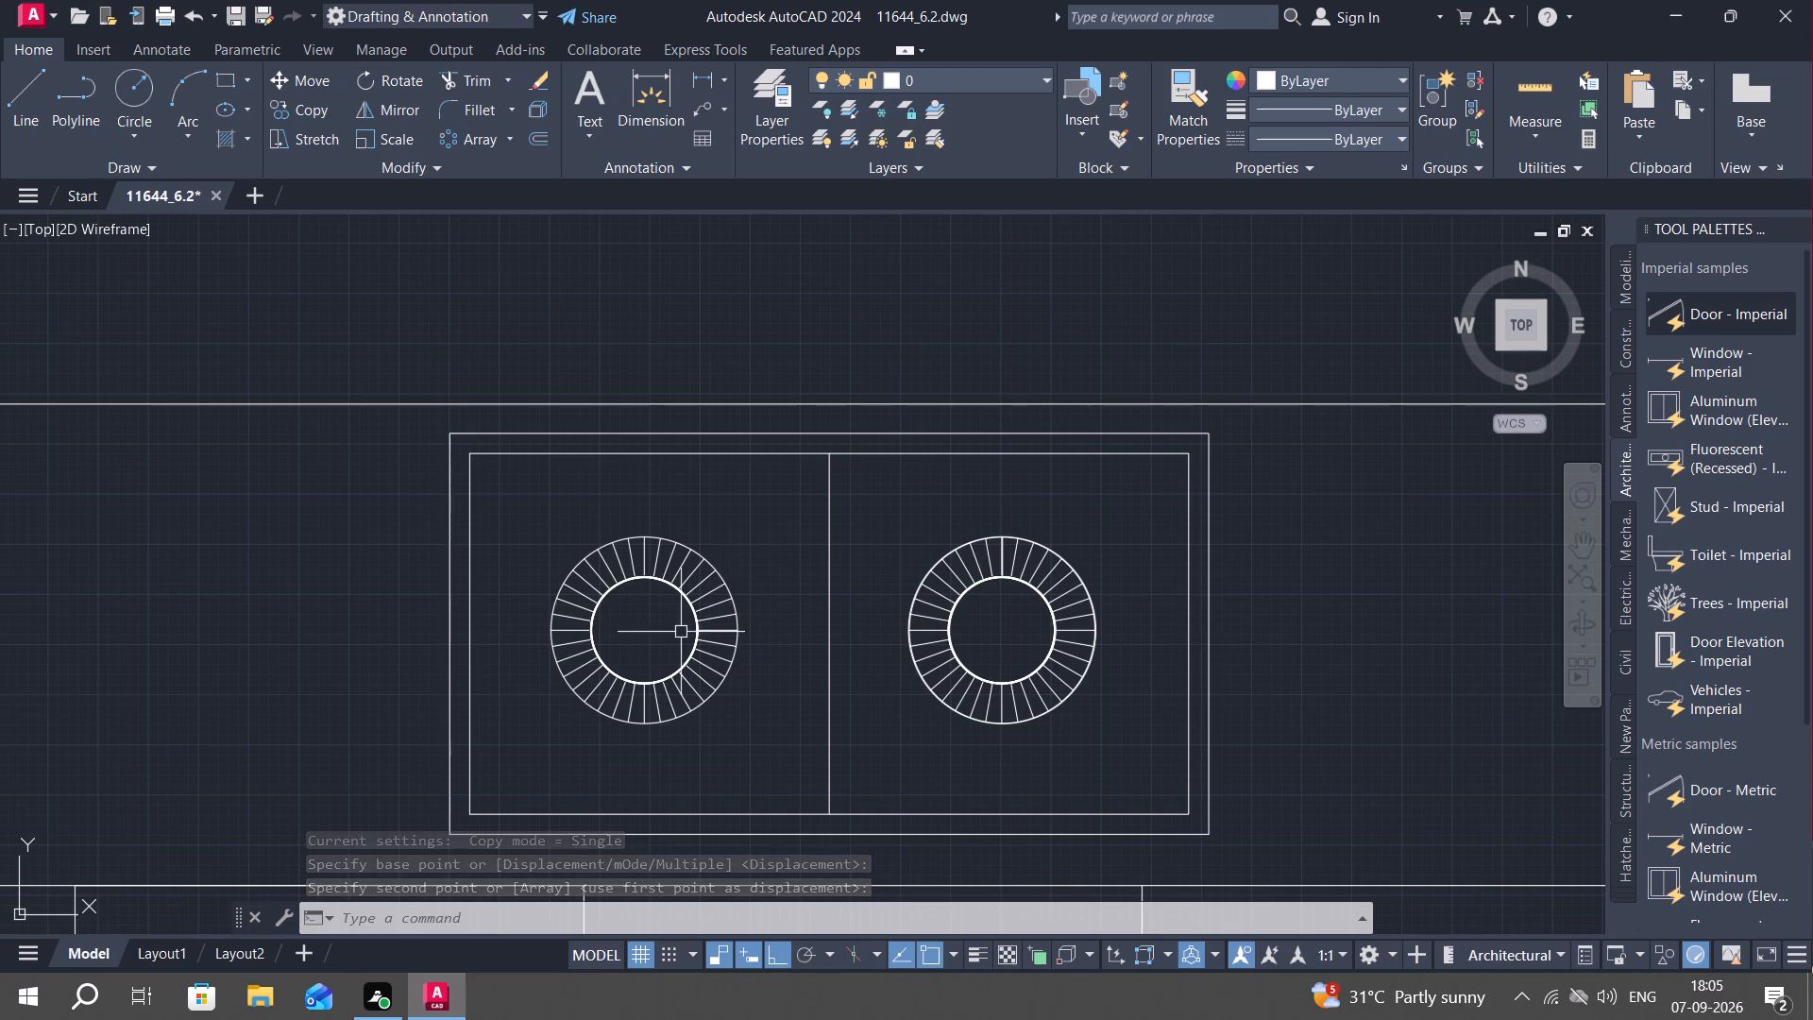
Draw a small rectangle across the wall thickness at the end of the lower wall segment in the room beside the kitchen sink.
{"action": "scroll", "coordinate": [645, 610], "scroll_direction": "down", "scroll_amount": 2}
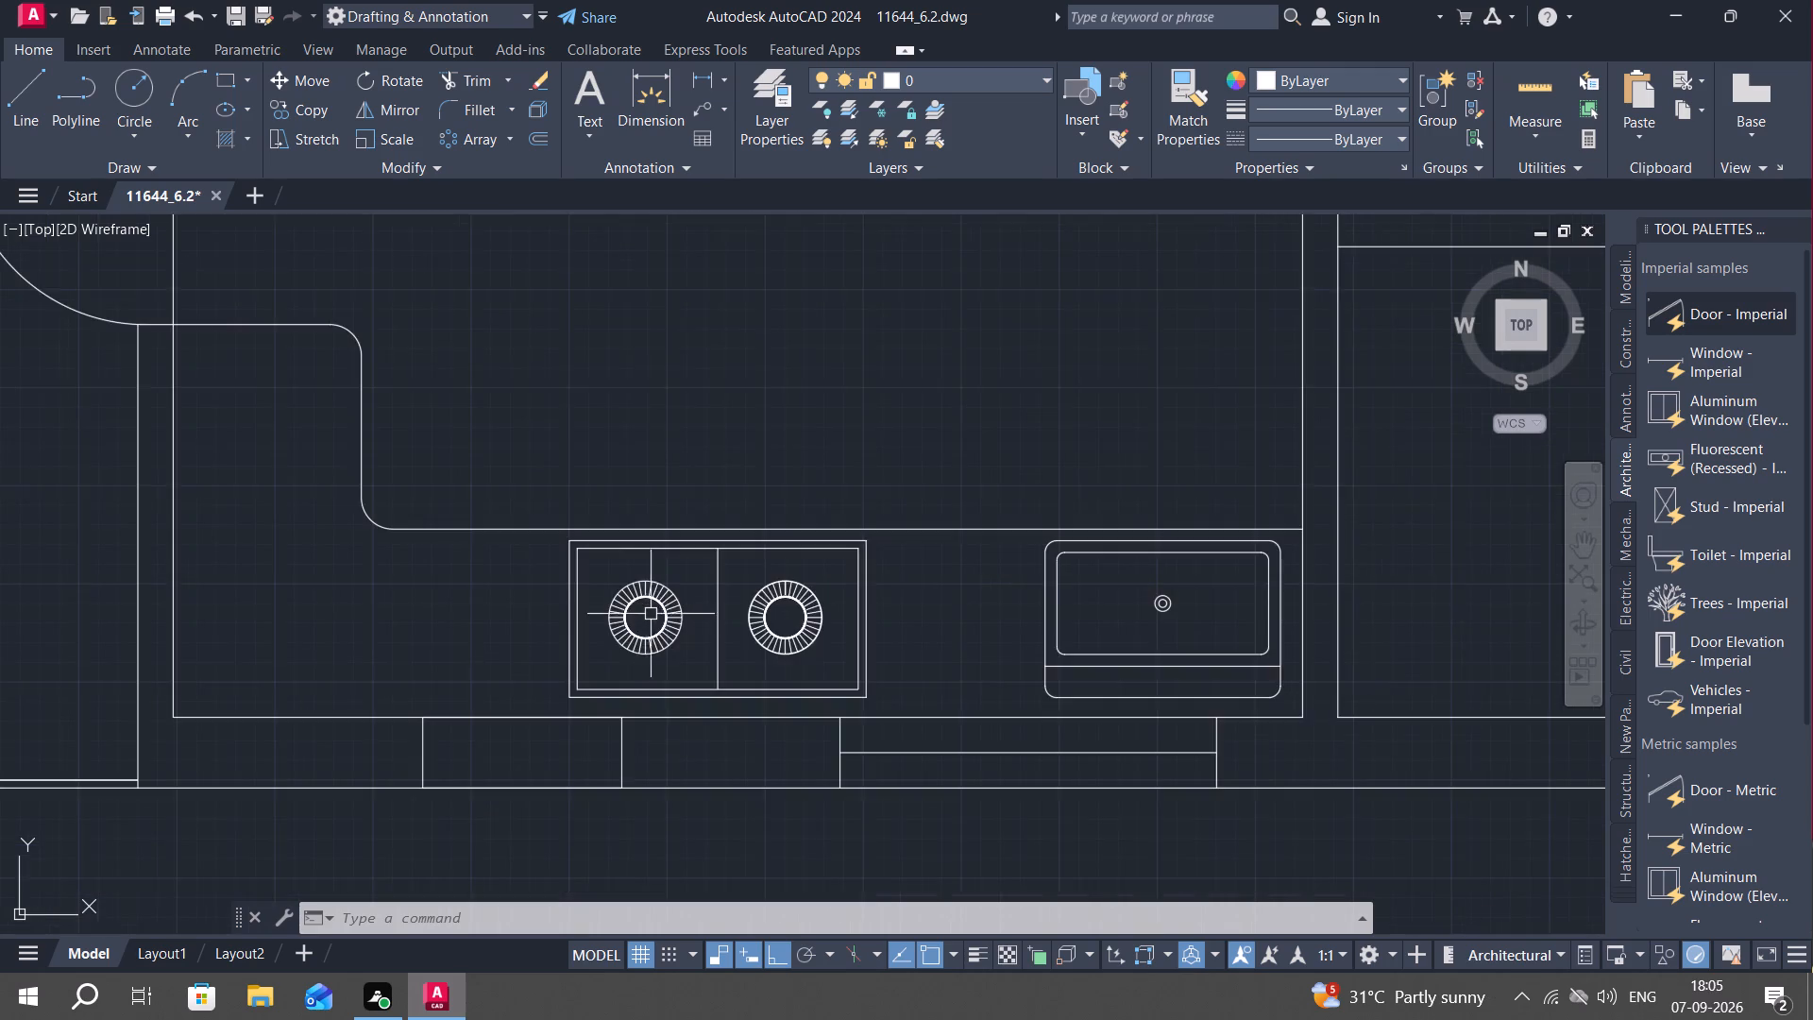
{"action": "scroll", "coordinate": [669, 627], "scroll_direction": "down", "scroll_amount": 2}
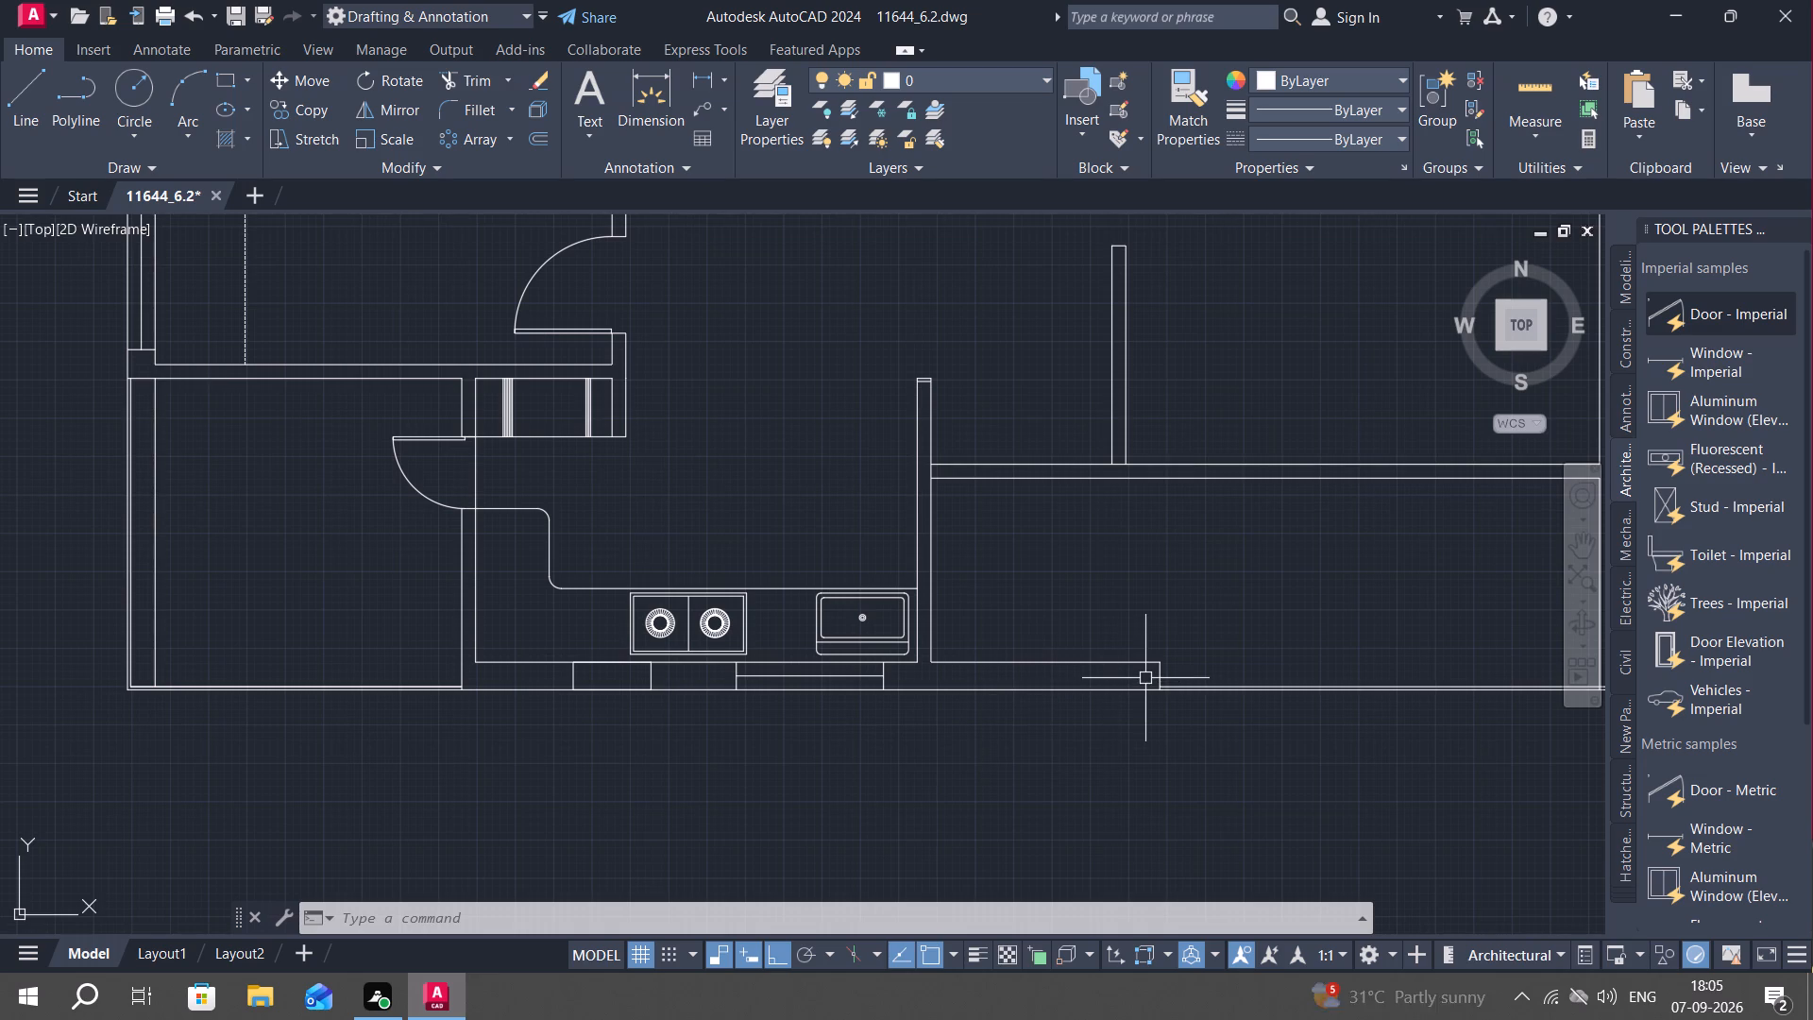
{"action": "type", "text": "REC"}
{"action": "key", "text": "space"}
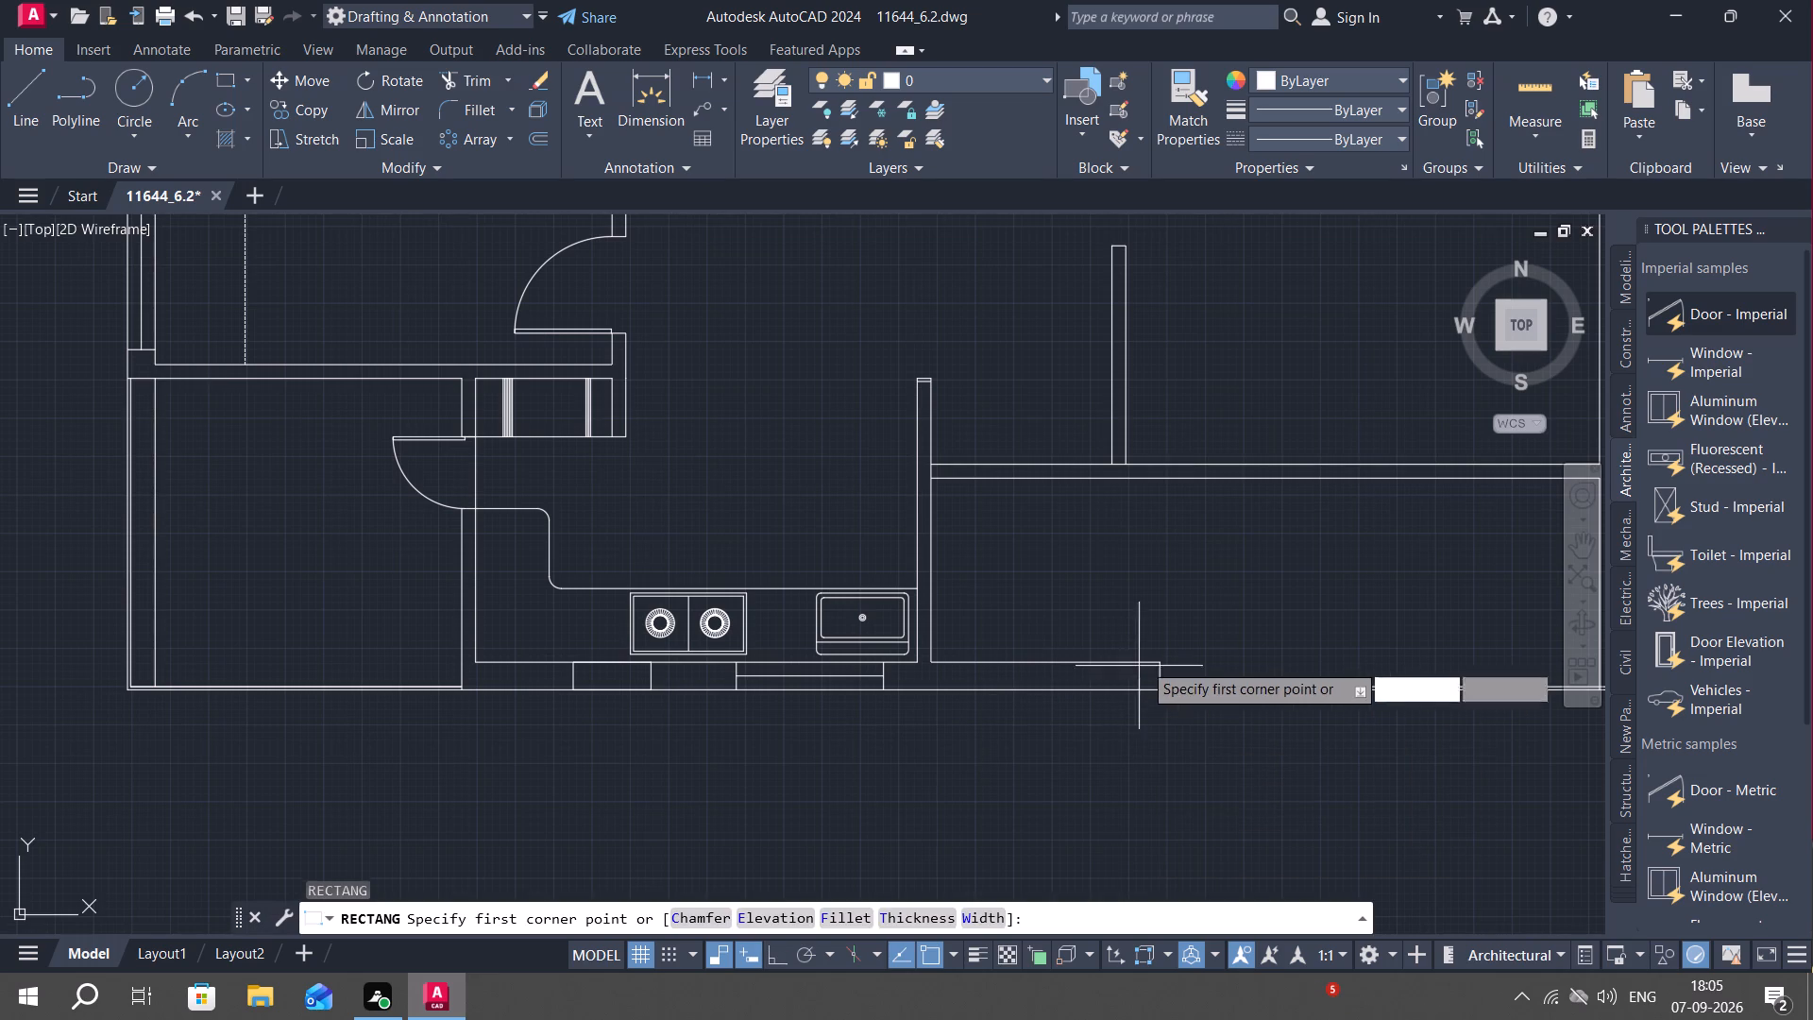
{"action": "left_click", "coordinate": [1158, 662]}
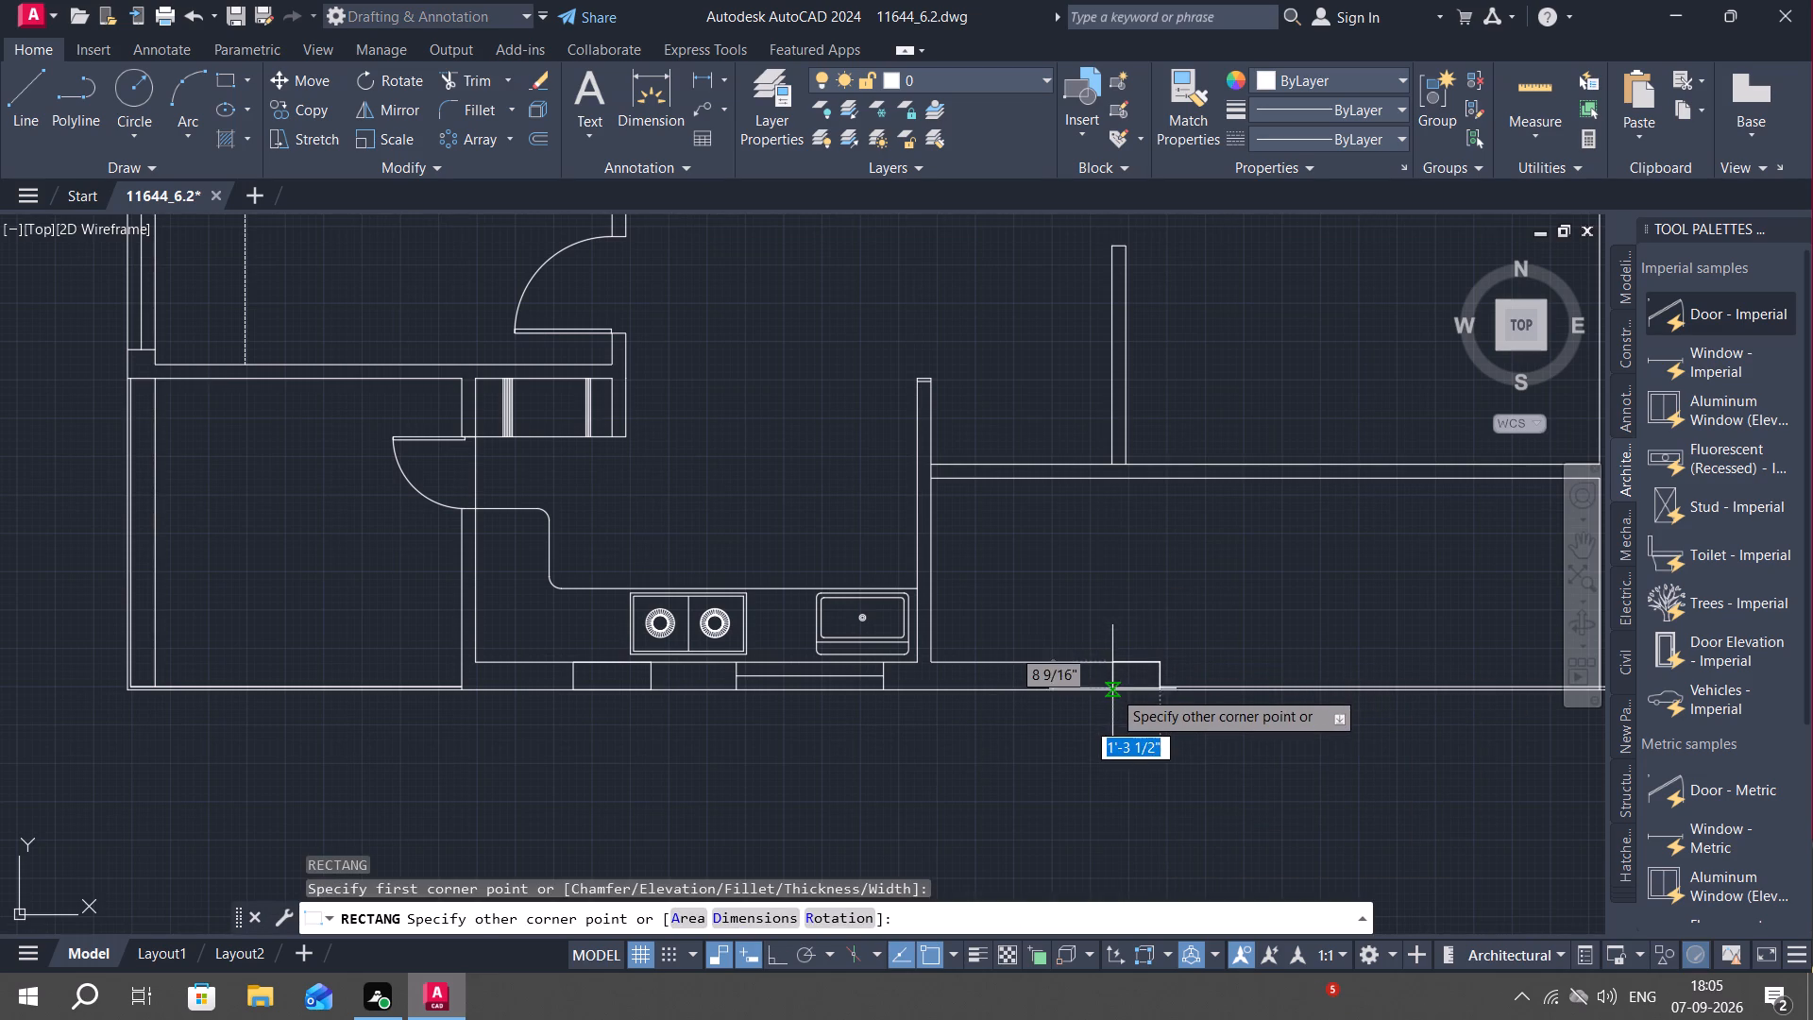
{"action": "left_click", "coordinate": [1102, 691]}
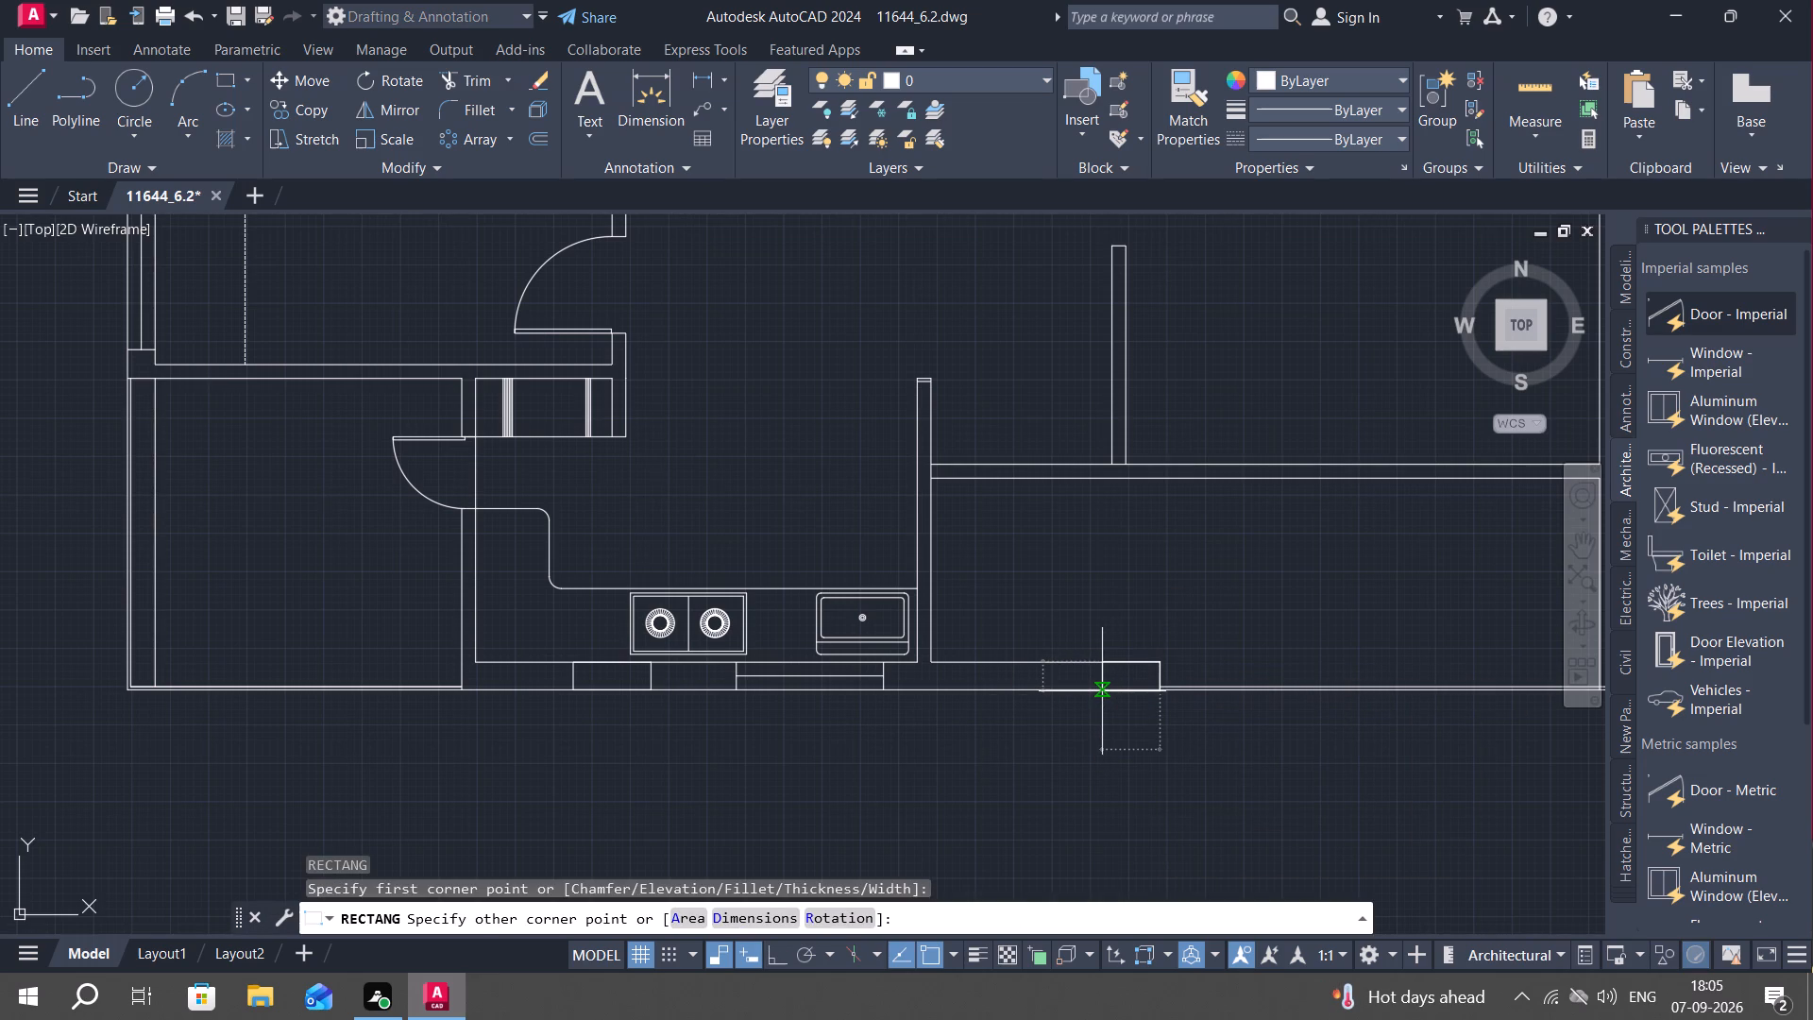
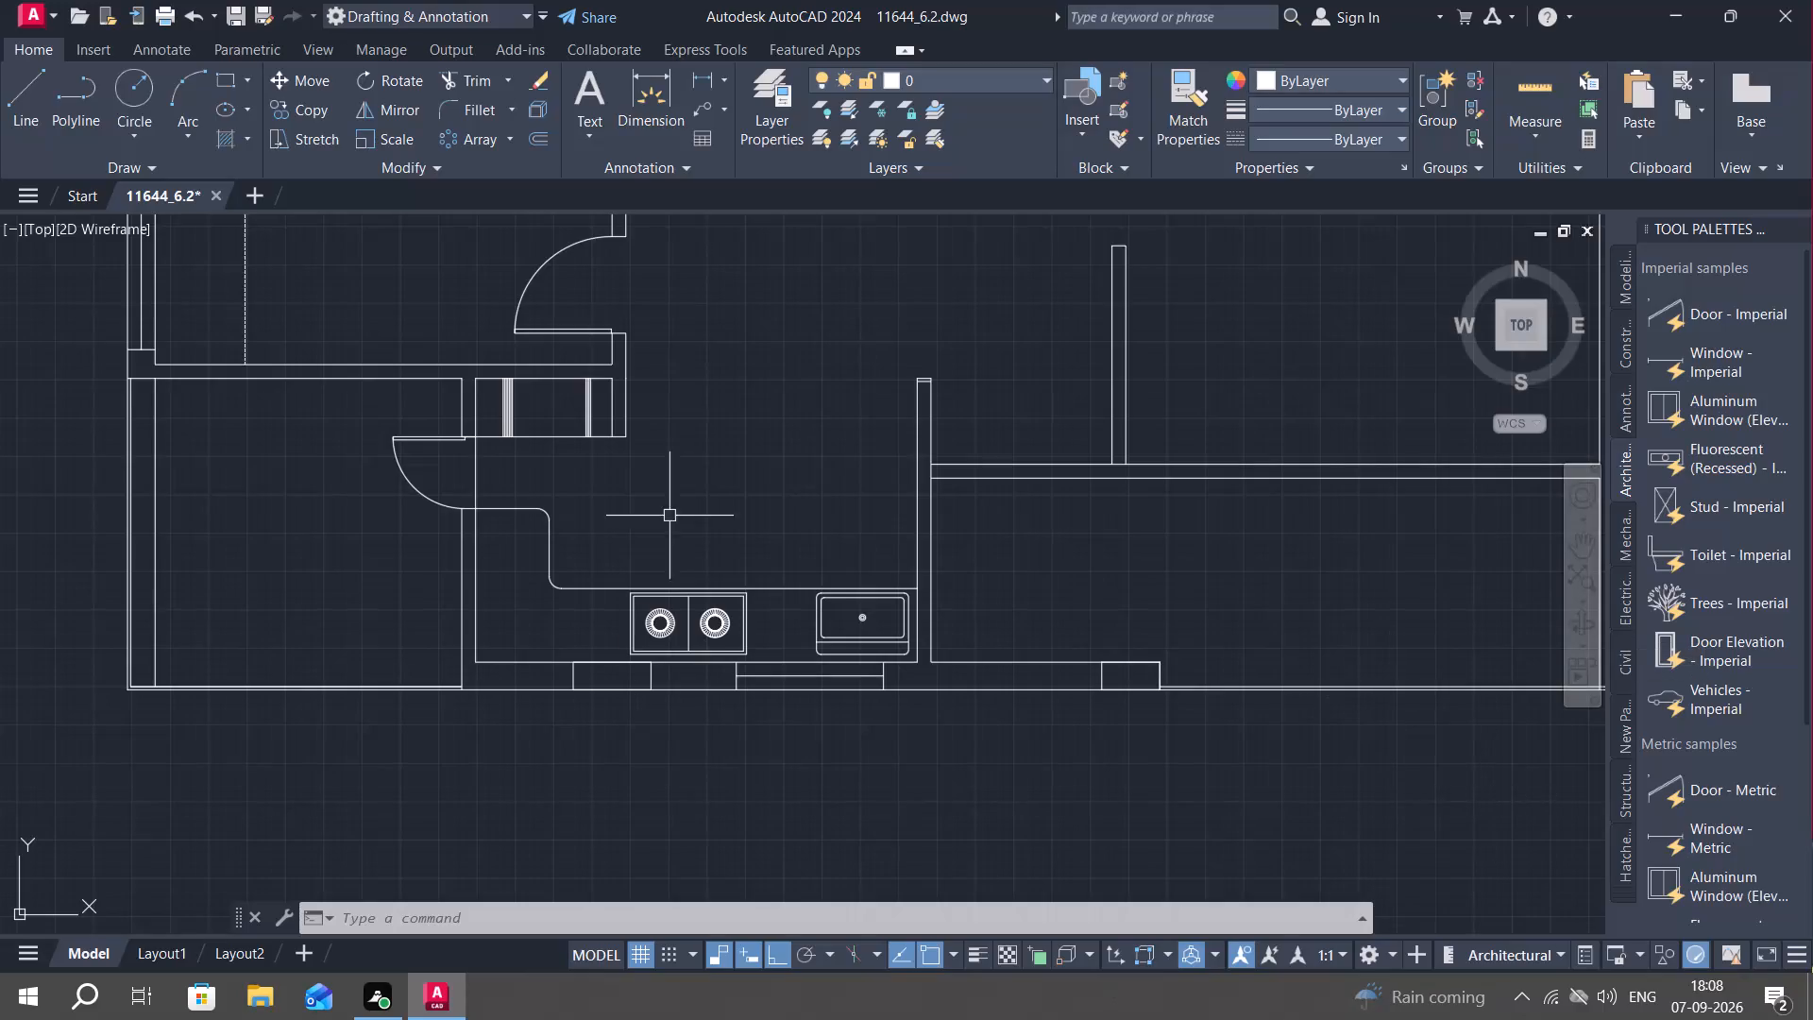
Trim the kitchen side wall's line out of the junction with the upper wall of the room beside the sink.
{"action": "scroll", "coordinate": [706, 518], "scroll_direction": "down", "scroll_amount": 2}
{"action": "middle_click_drag", "start_coordinate": [712, 510], "coordinate": [733, 680]}
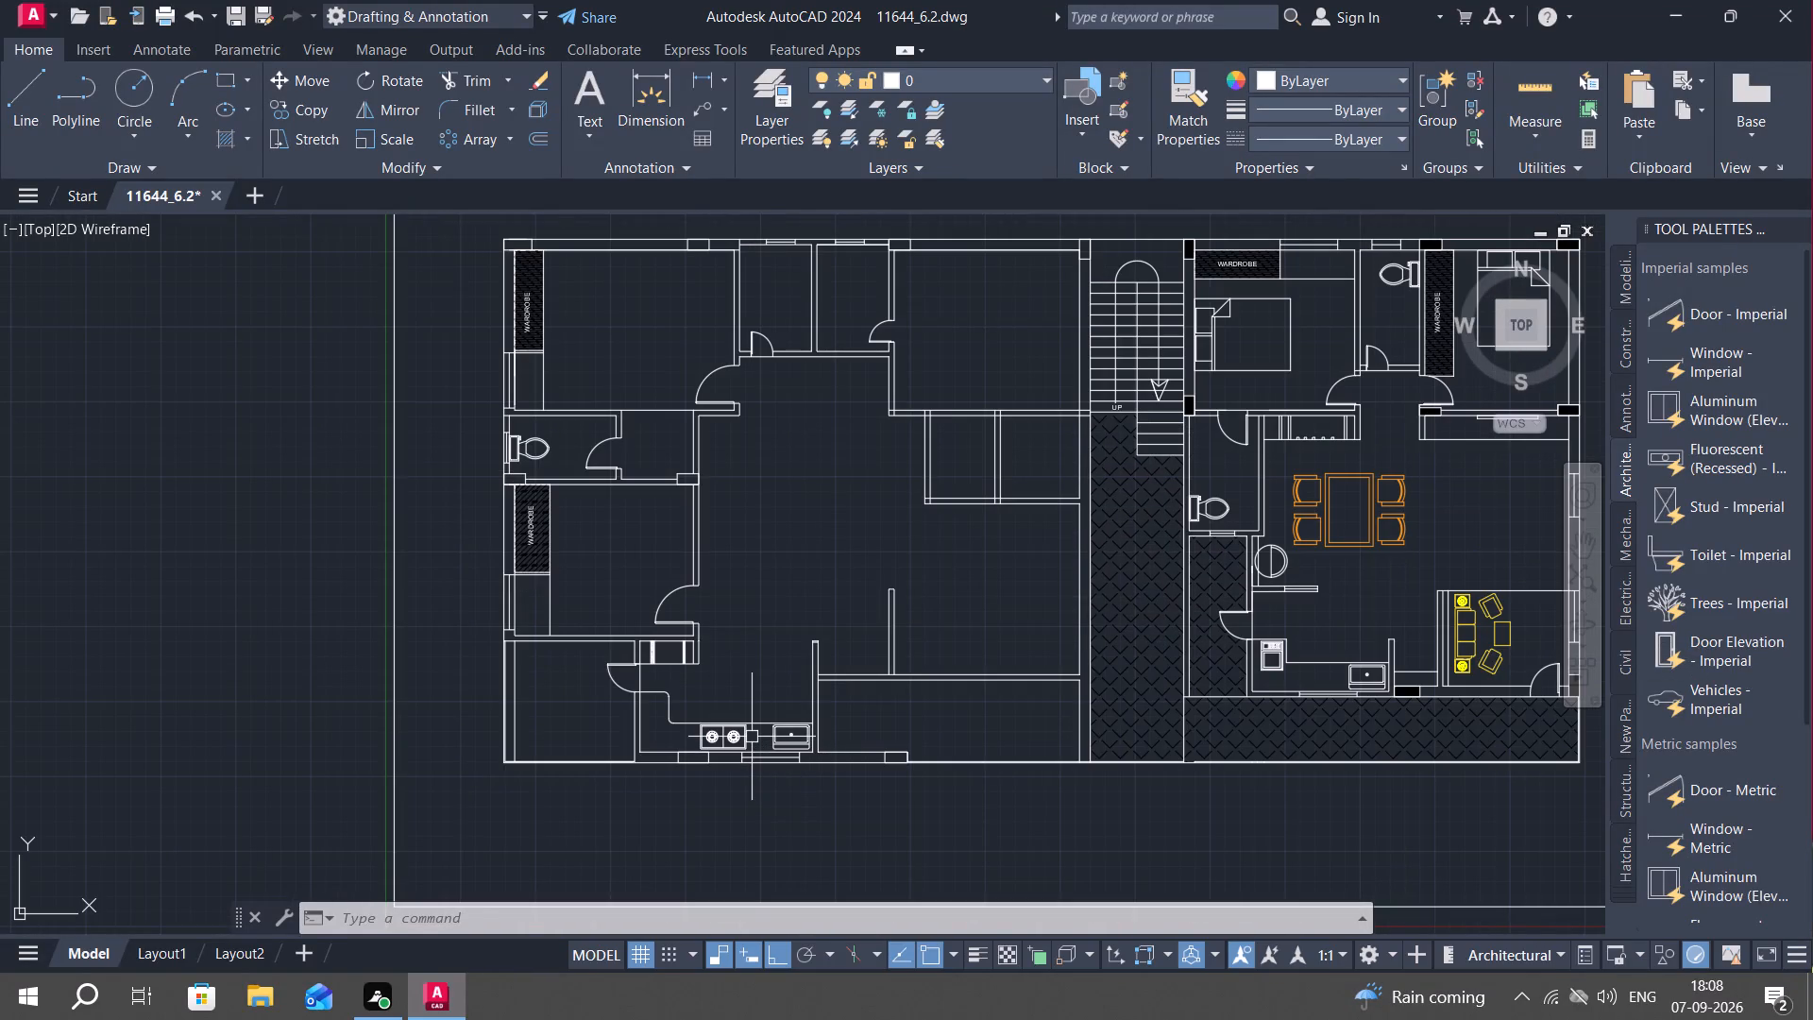
{"action": "scroll", "coordinate": [804, 753], "scroll_direction": "up", "scroll_amount": 2}
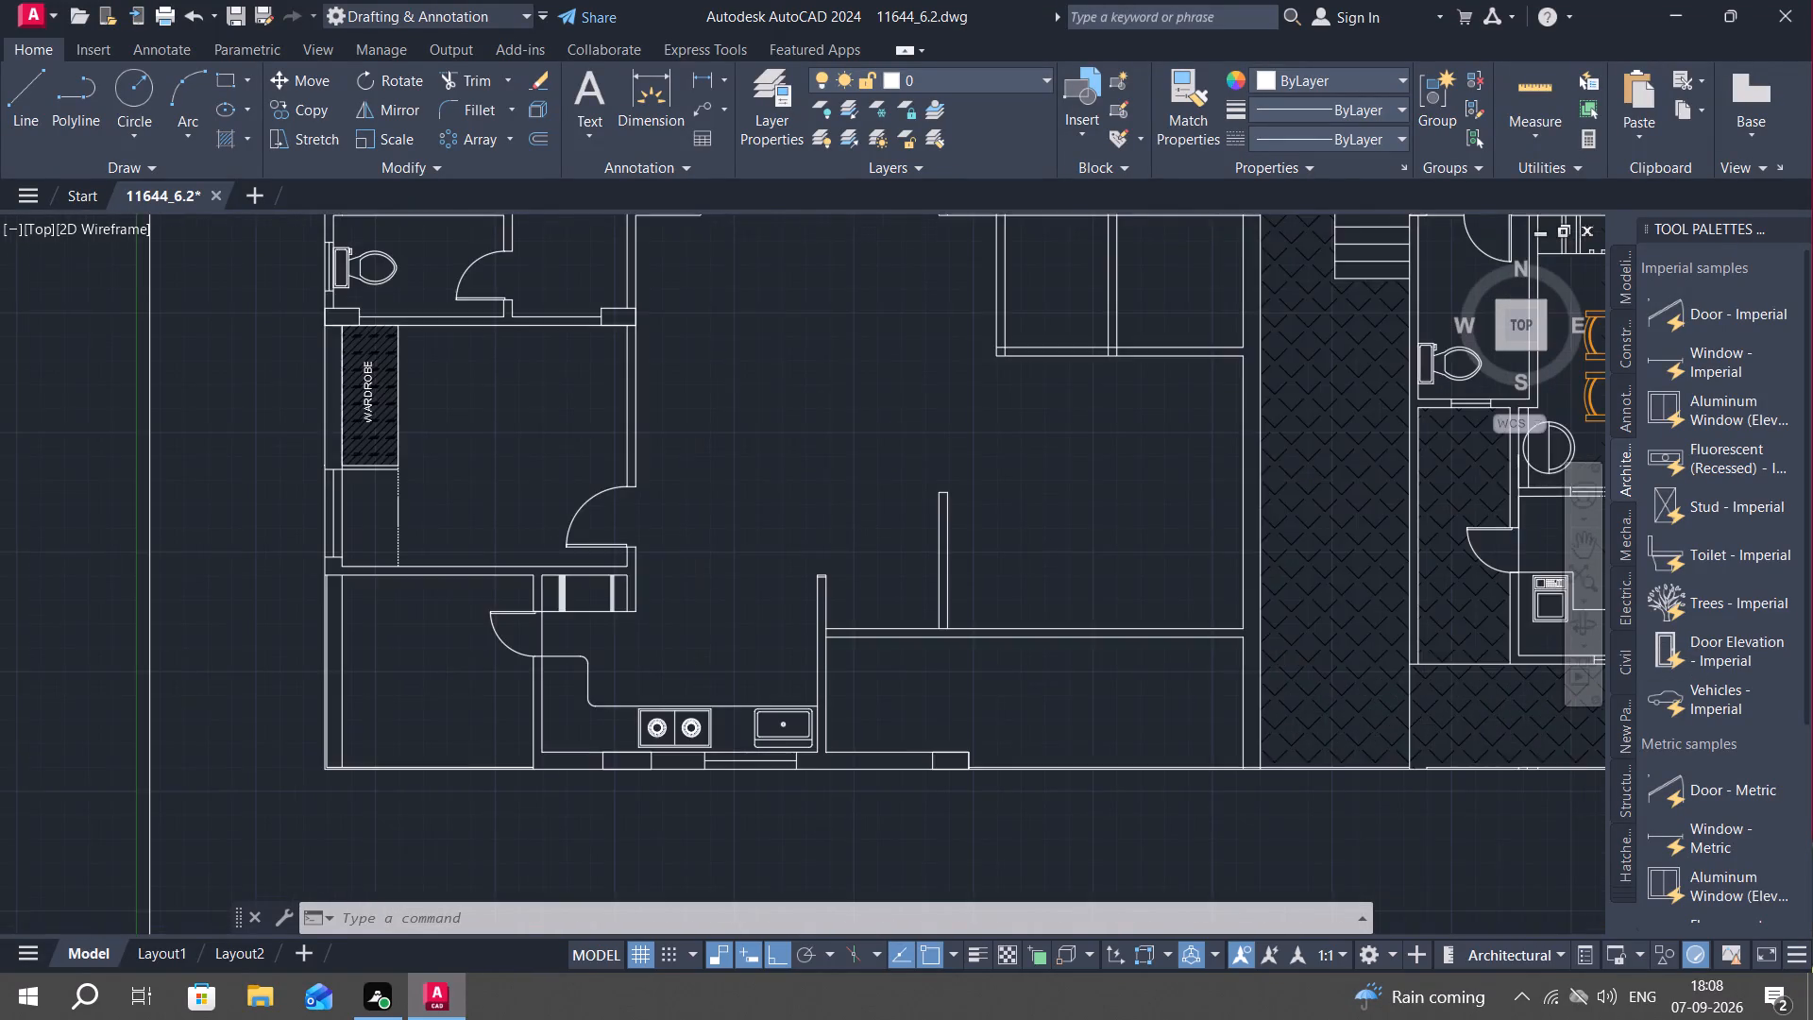
{"action": "middle_click_drag", "start_coordinate": [888, 574], "coordinate": [847, 570]}
{"action": "scroll", "coordinate": [799, 580], "scroll_direction": "up", "scroll_amount": 3}
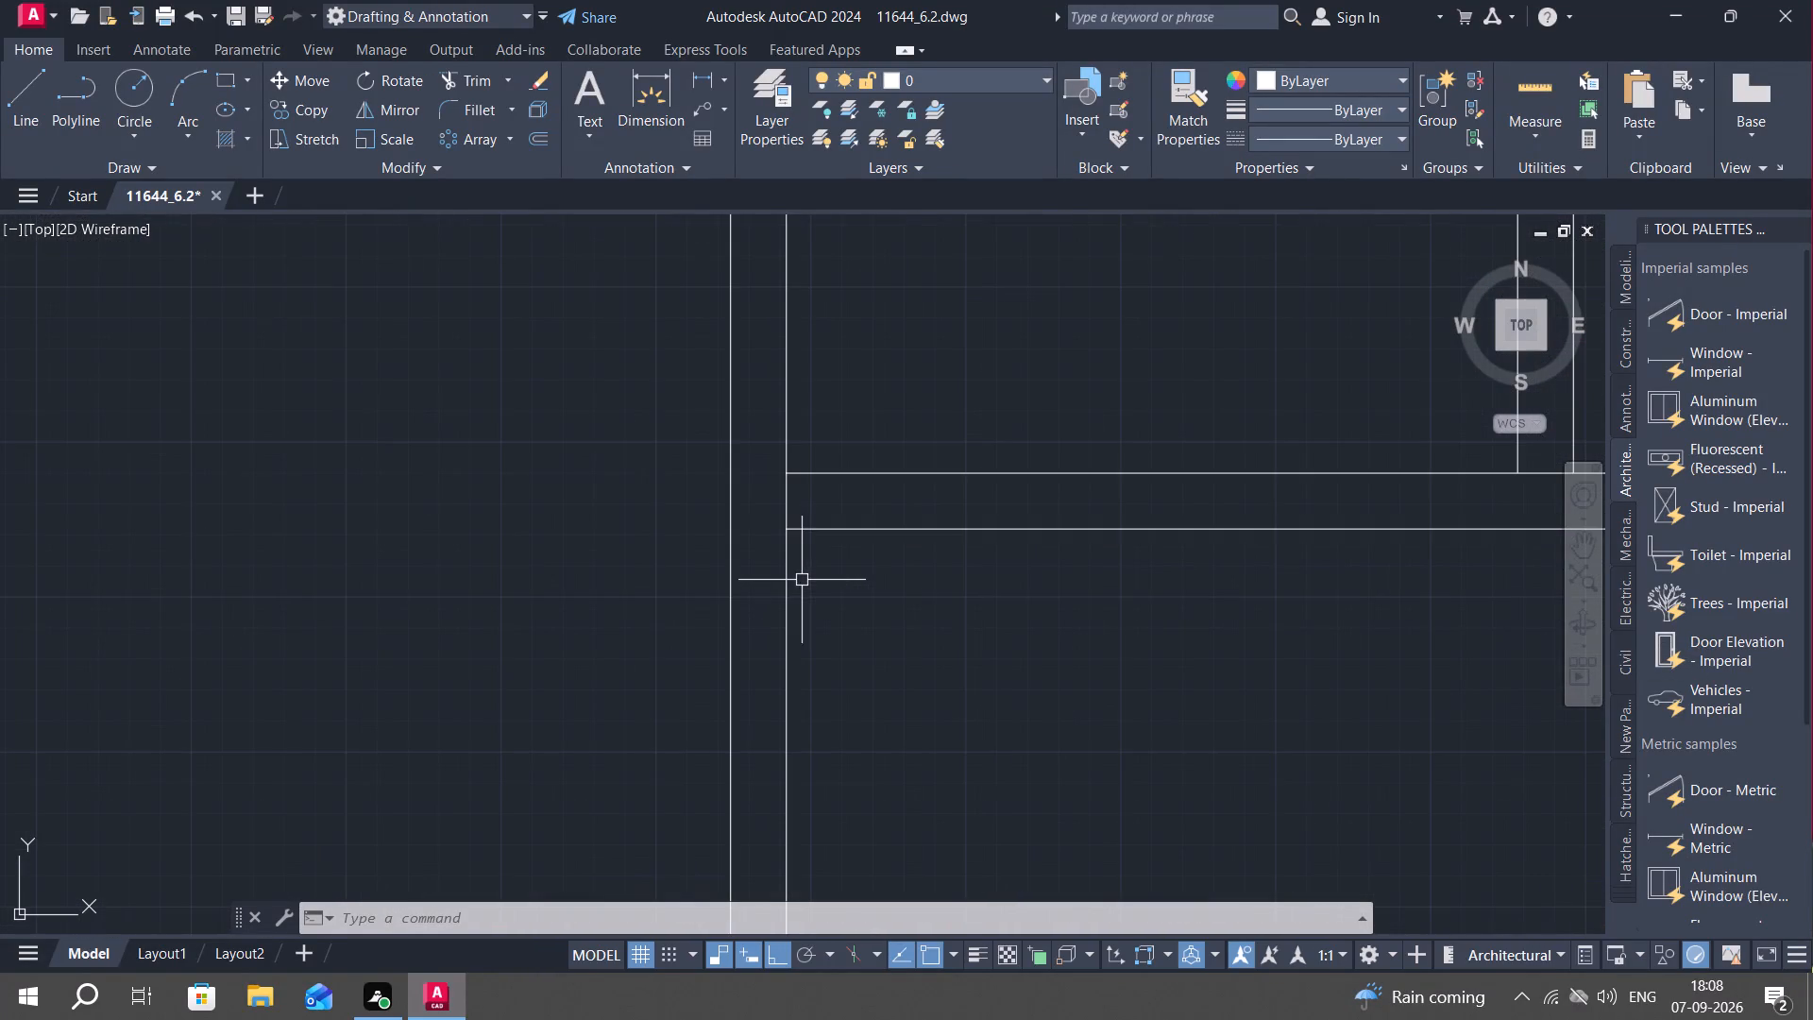
{"action": "key", "text": "Escape"}
{"action": "type", "text": "TR"}
{"action": "key", "text": "space"}
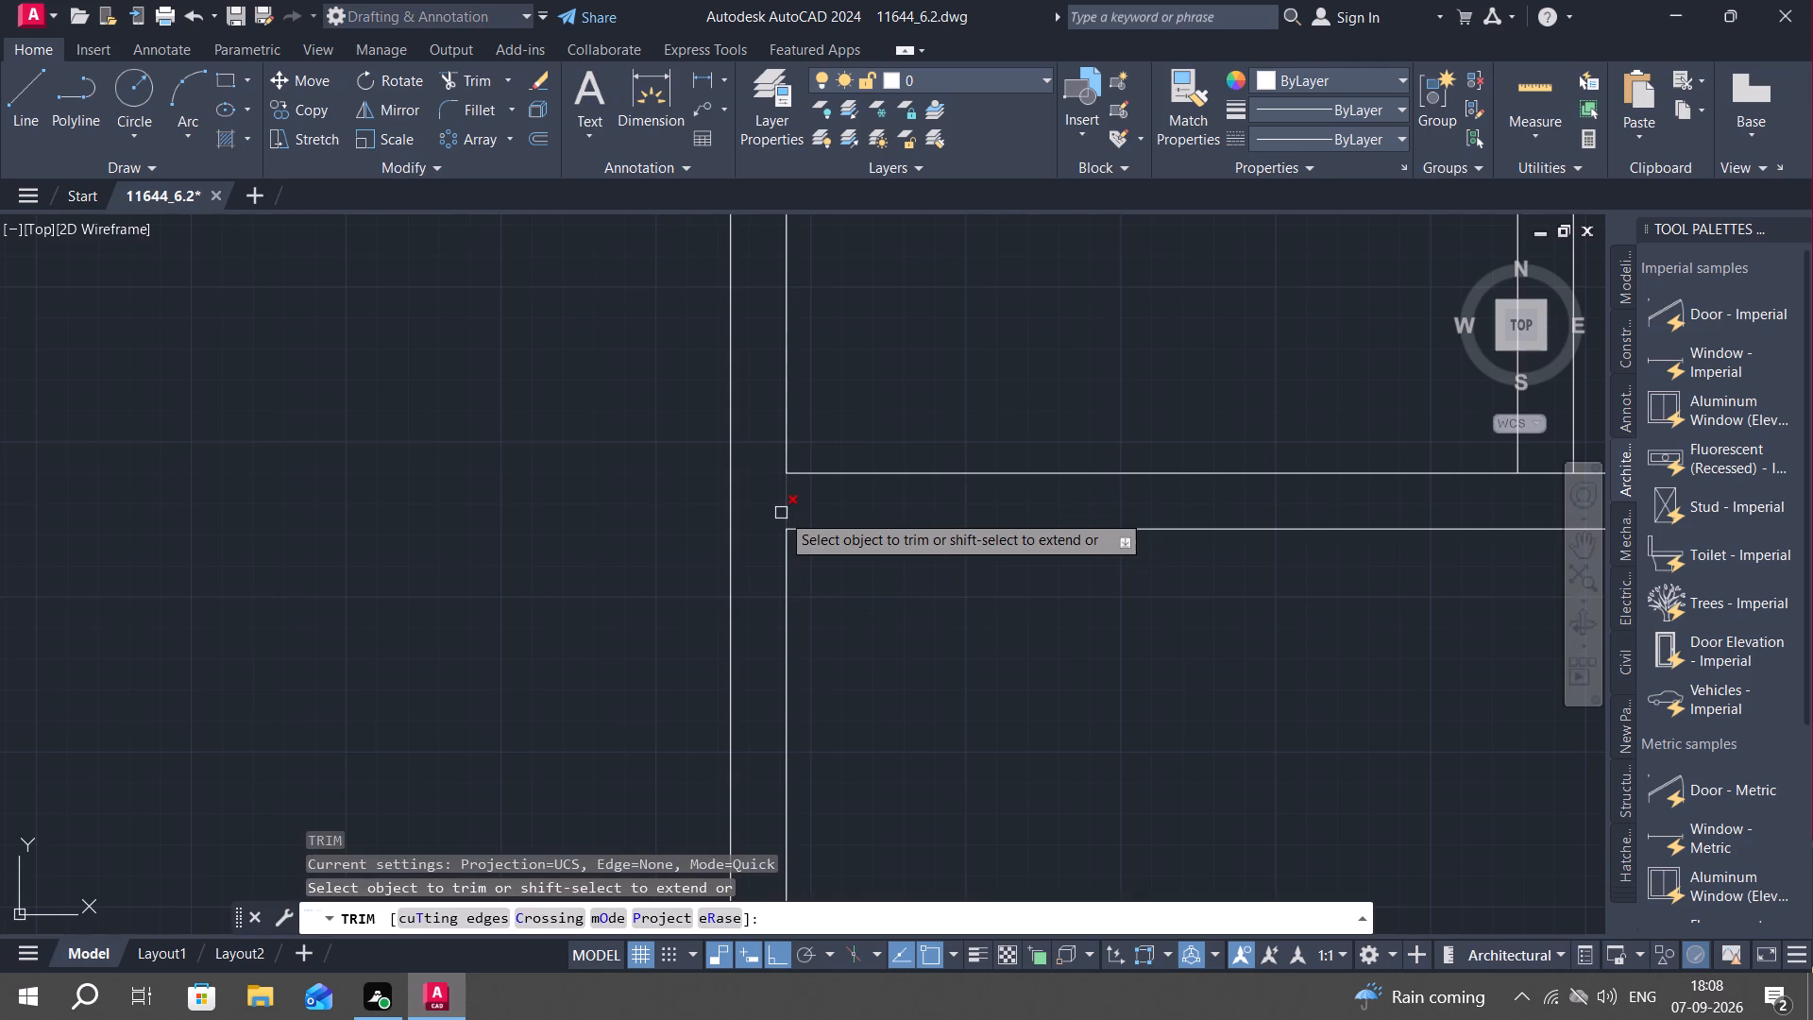
{"action": "left_click", "coordinate": [784, 513]}
{"action": "key", "text": "Escape"}
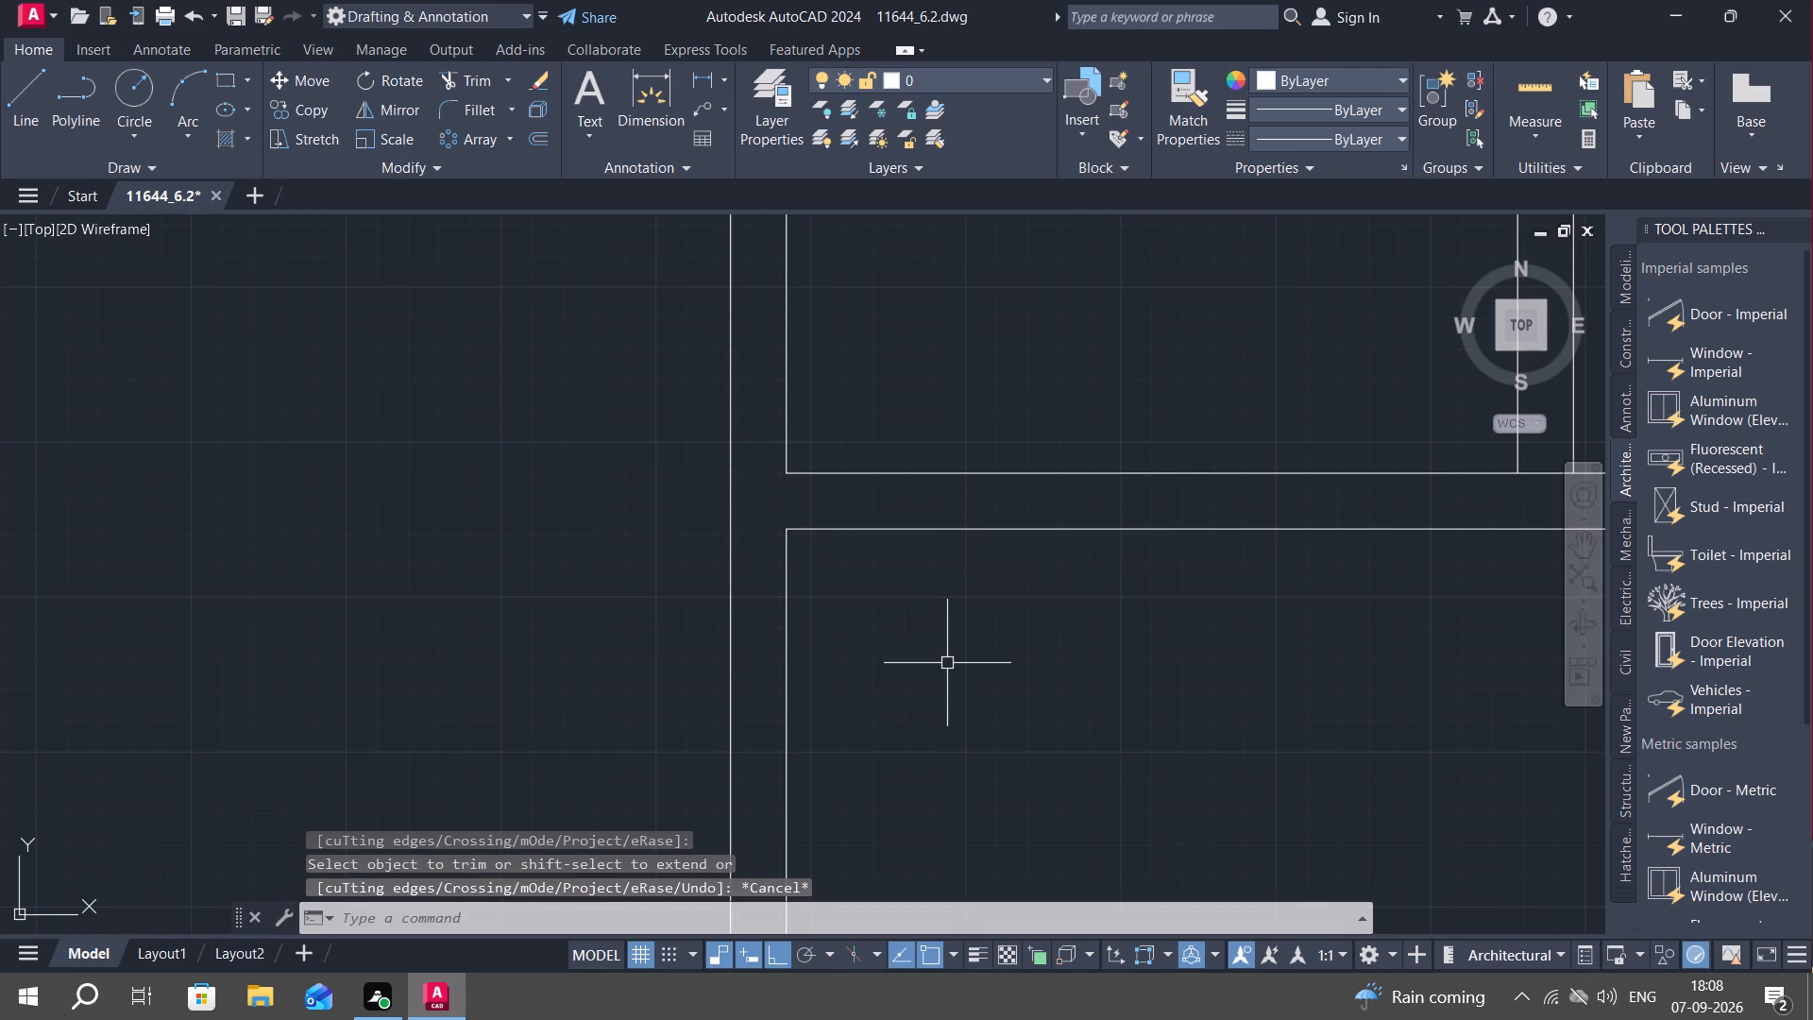
Draw a short line across the thickness of that room's upper wall, just beyond the junction with the kitchen wall.
{"action": "type", "text": "L"}
{"action": "key", "text": "space"}
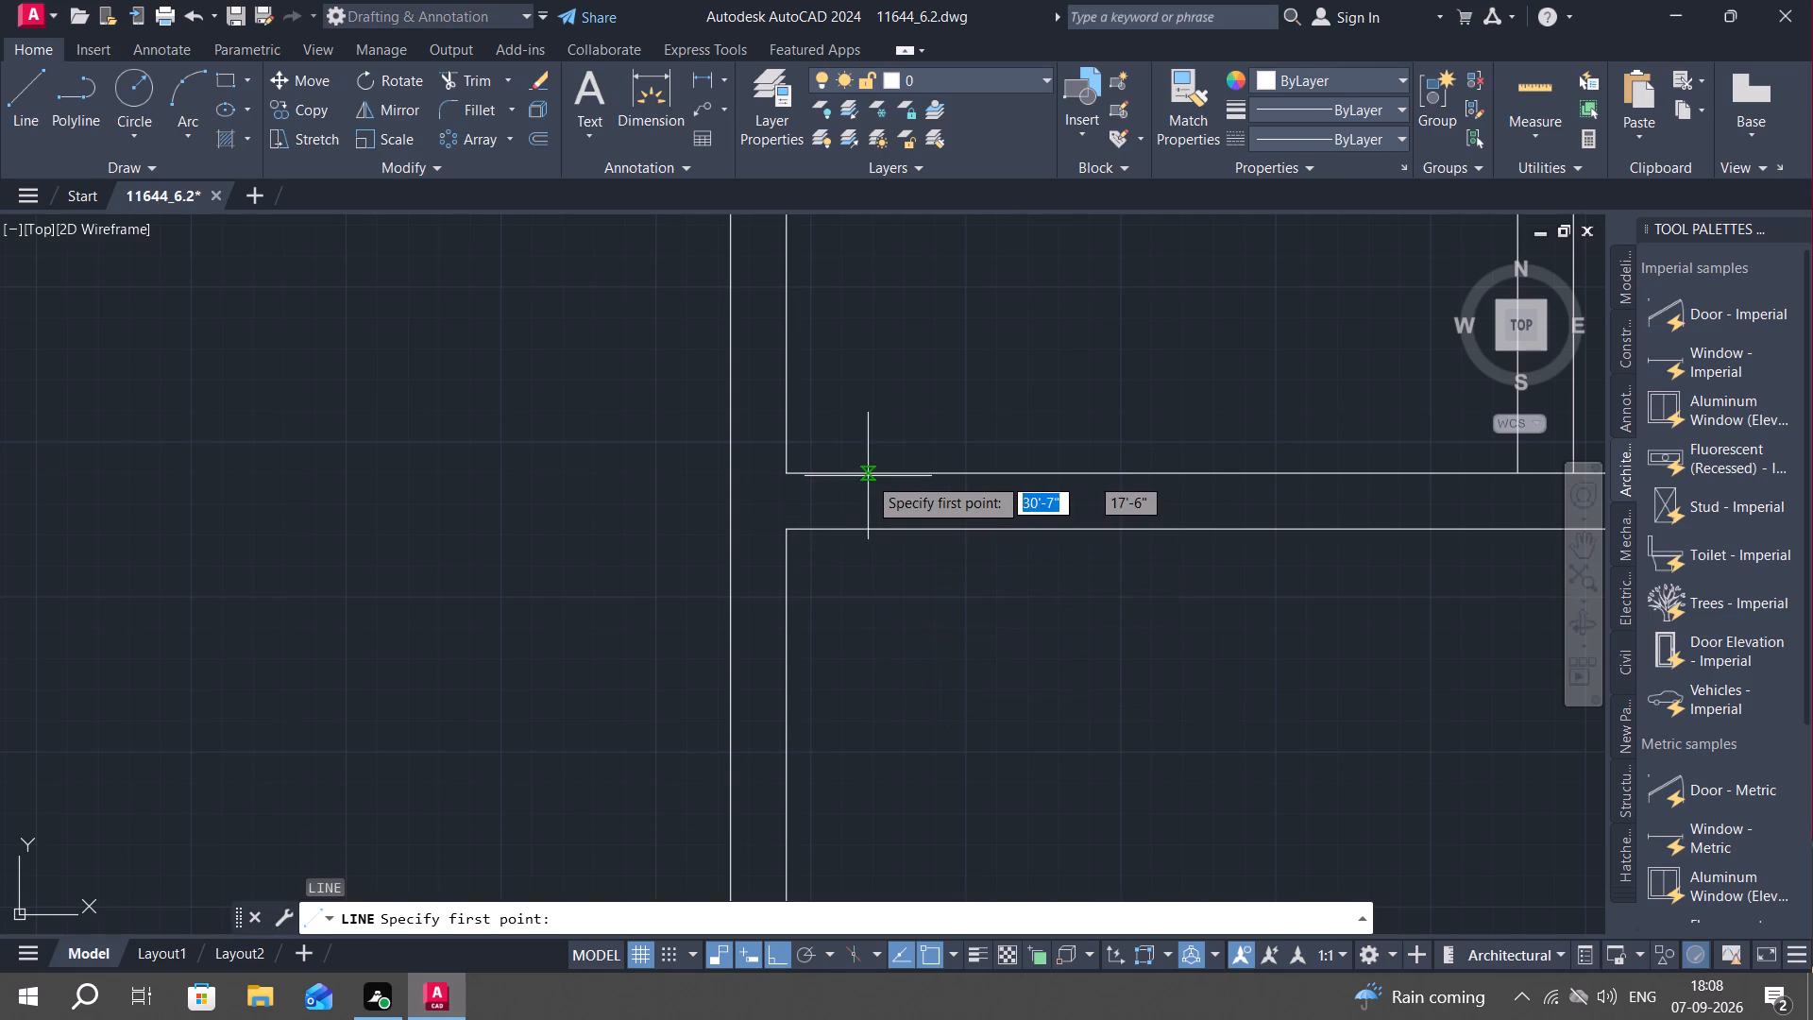
{"action": "left_click", "coordinate": [873, 476]}
{"action": "left_click", "coordinate": [873, 530]}
{"action": "key", "text": "Escape"}
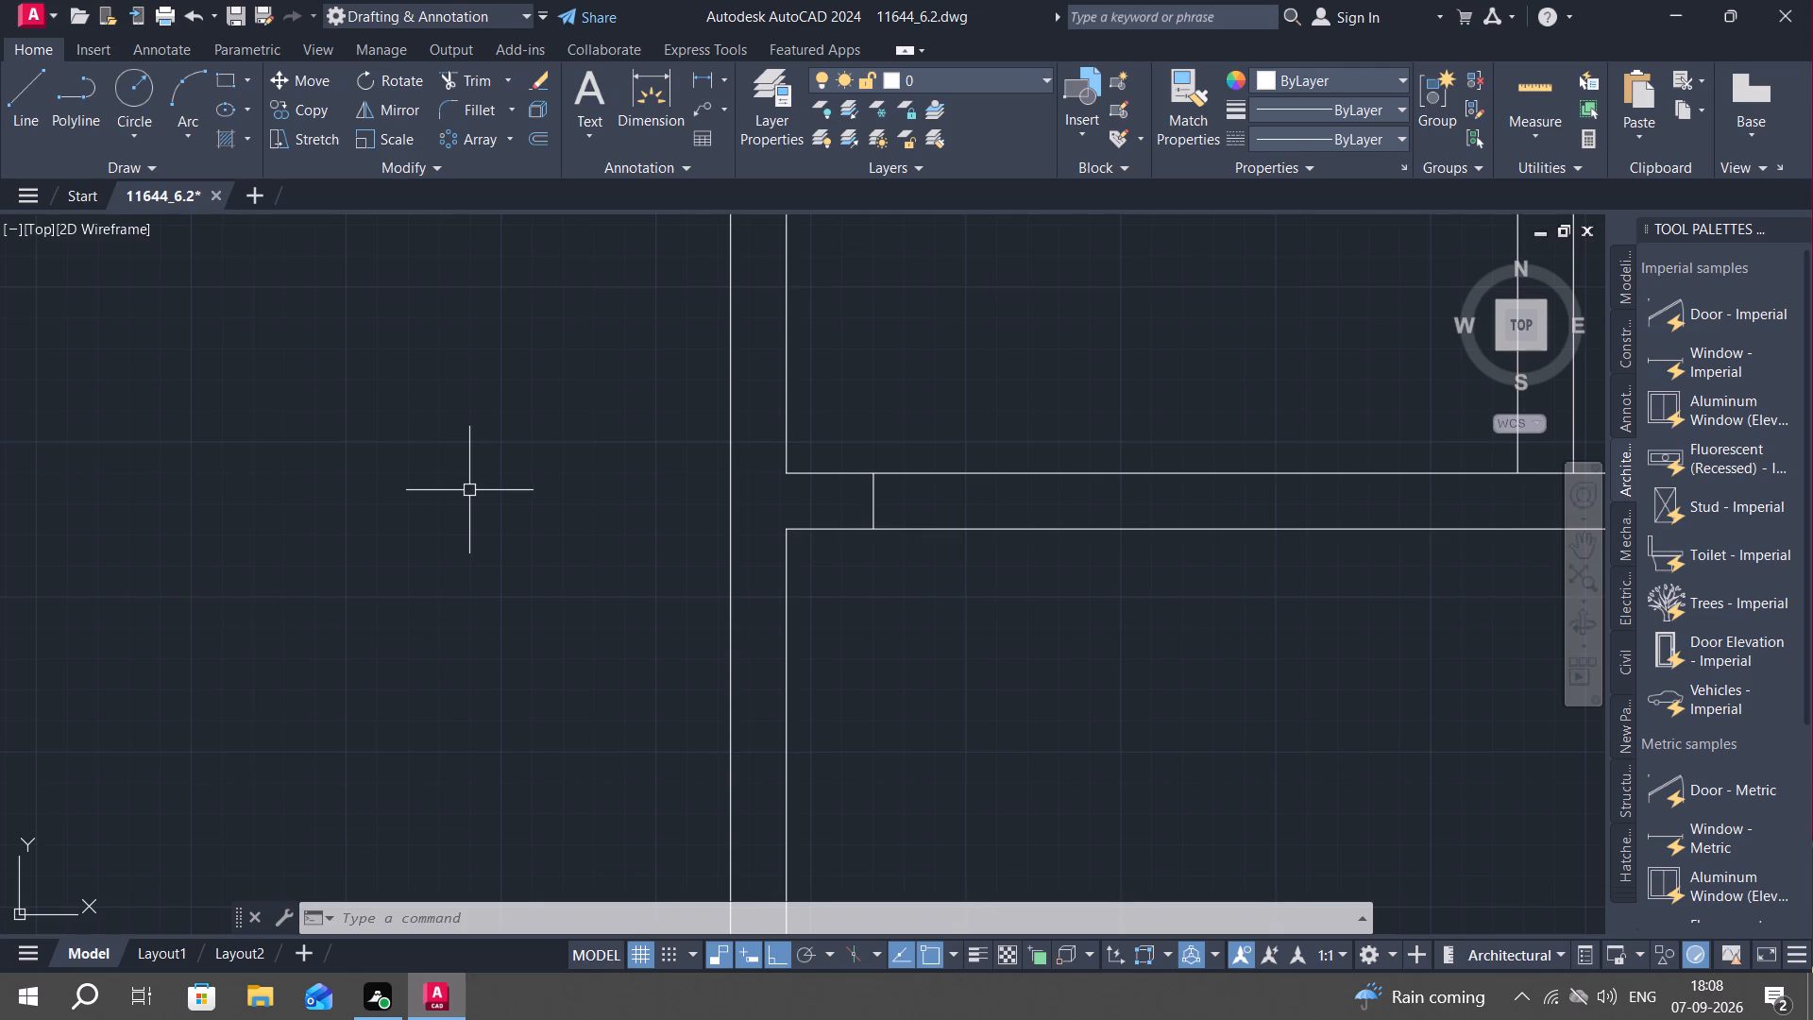
{"action": "key", "text": "Escape"}
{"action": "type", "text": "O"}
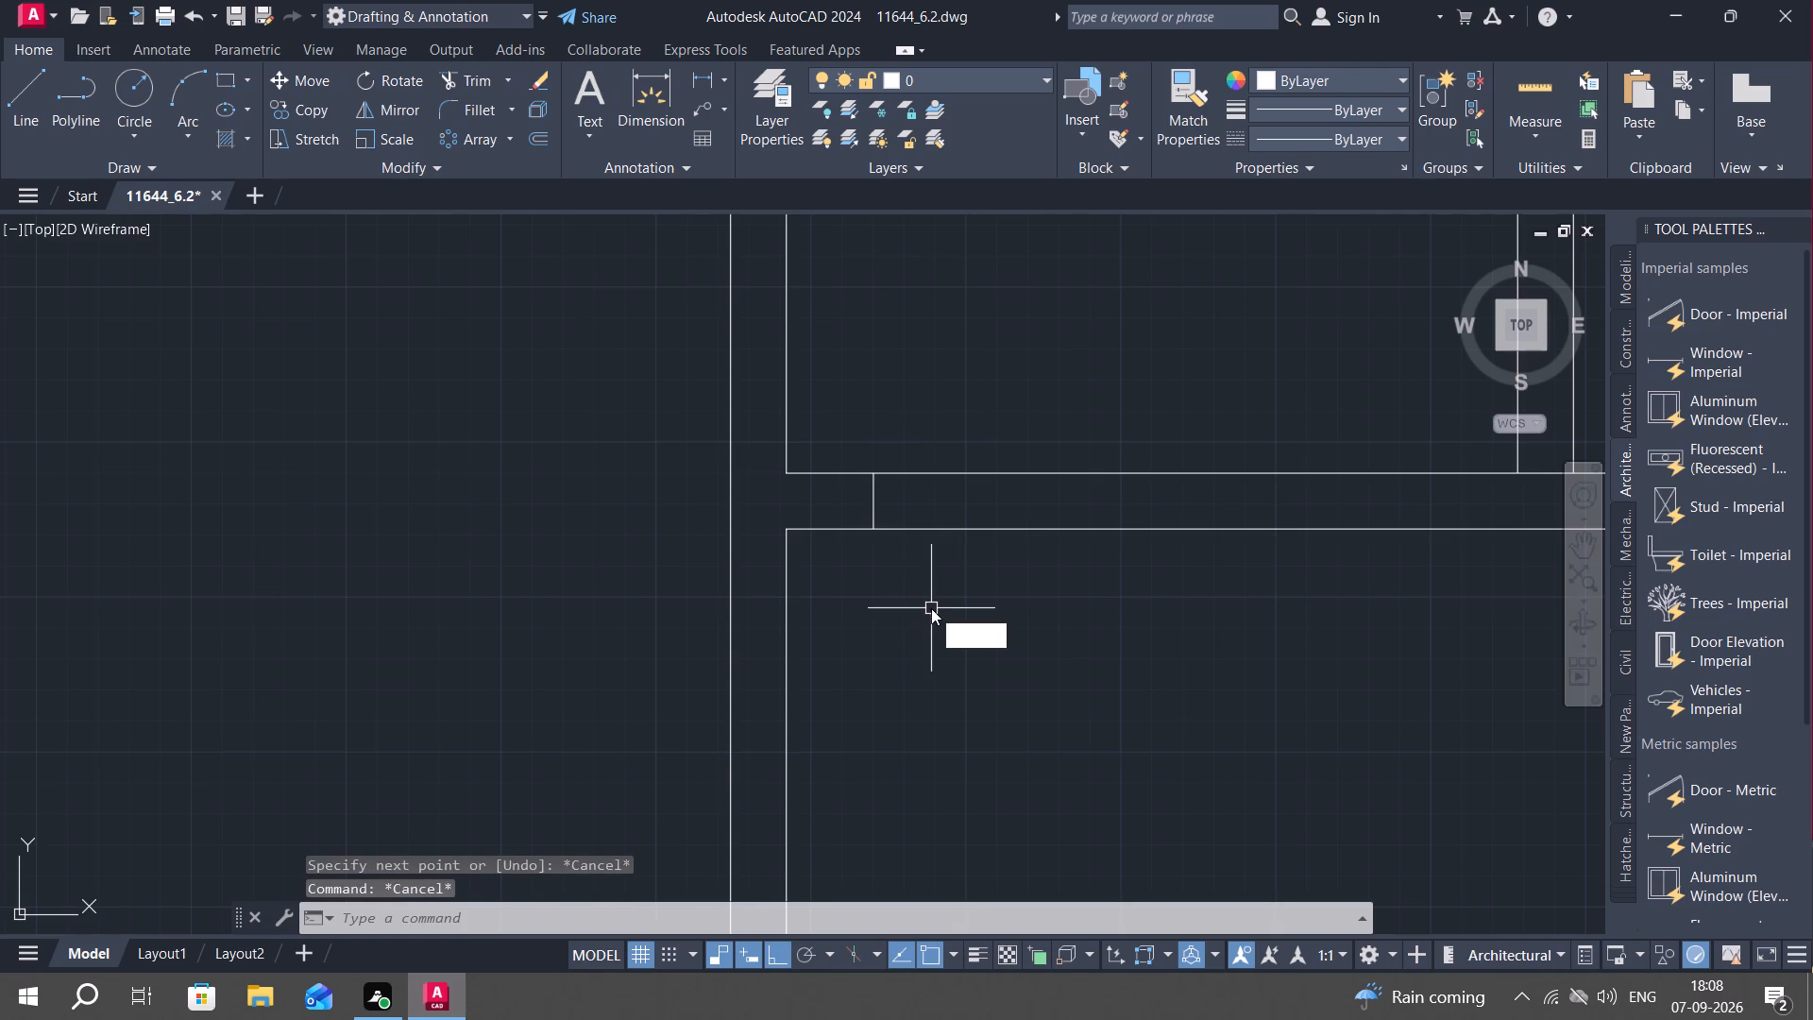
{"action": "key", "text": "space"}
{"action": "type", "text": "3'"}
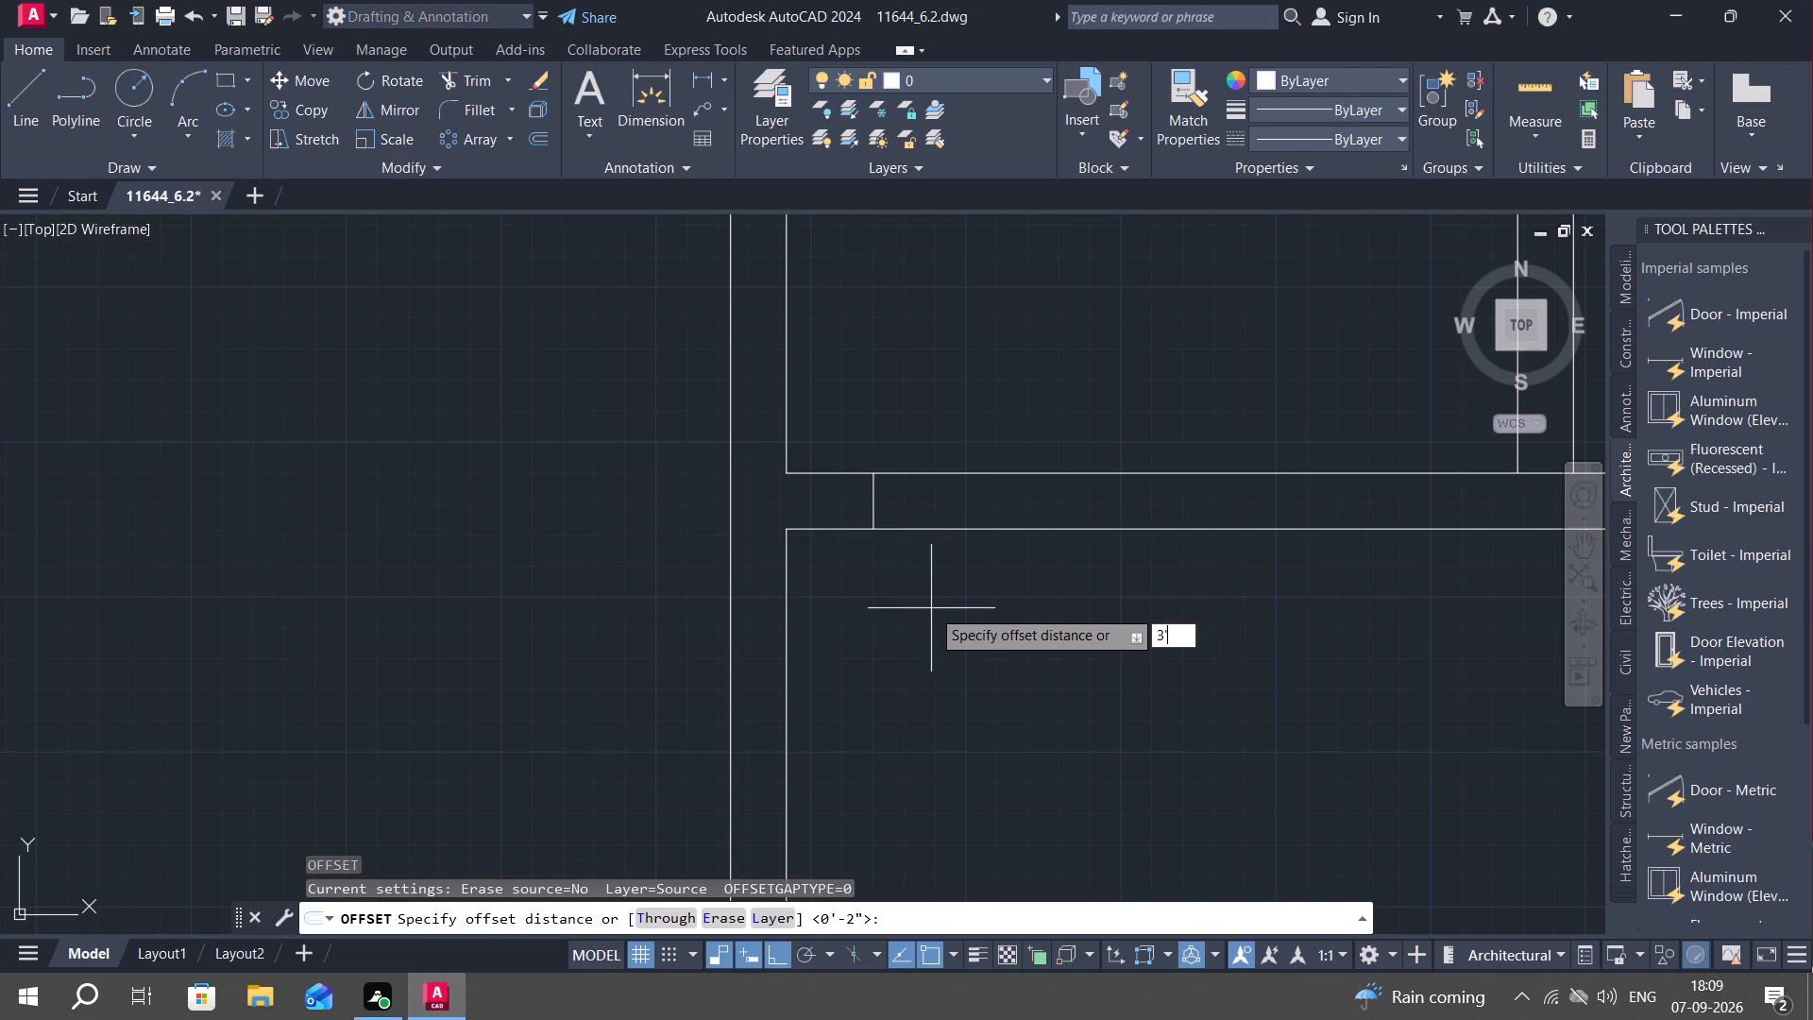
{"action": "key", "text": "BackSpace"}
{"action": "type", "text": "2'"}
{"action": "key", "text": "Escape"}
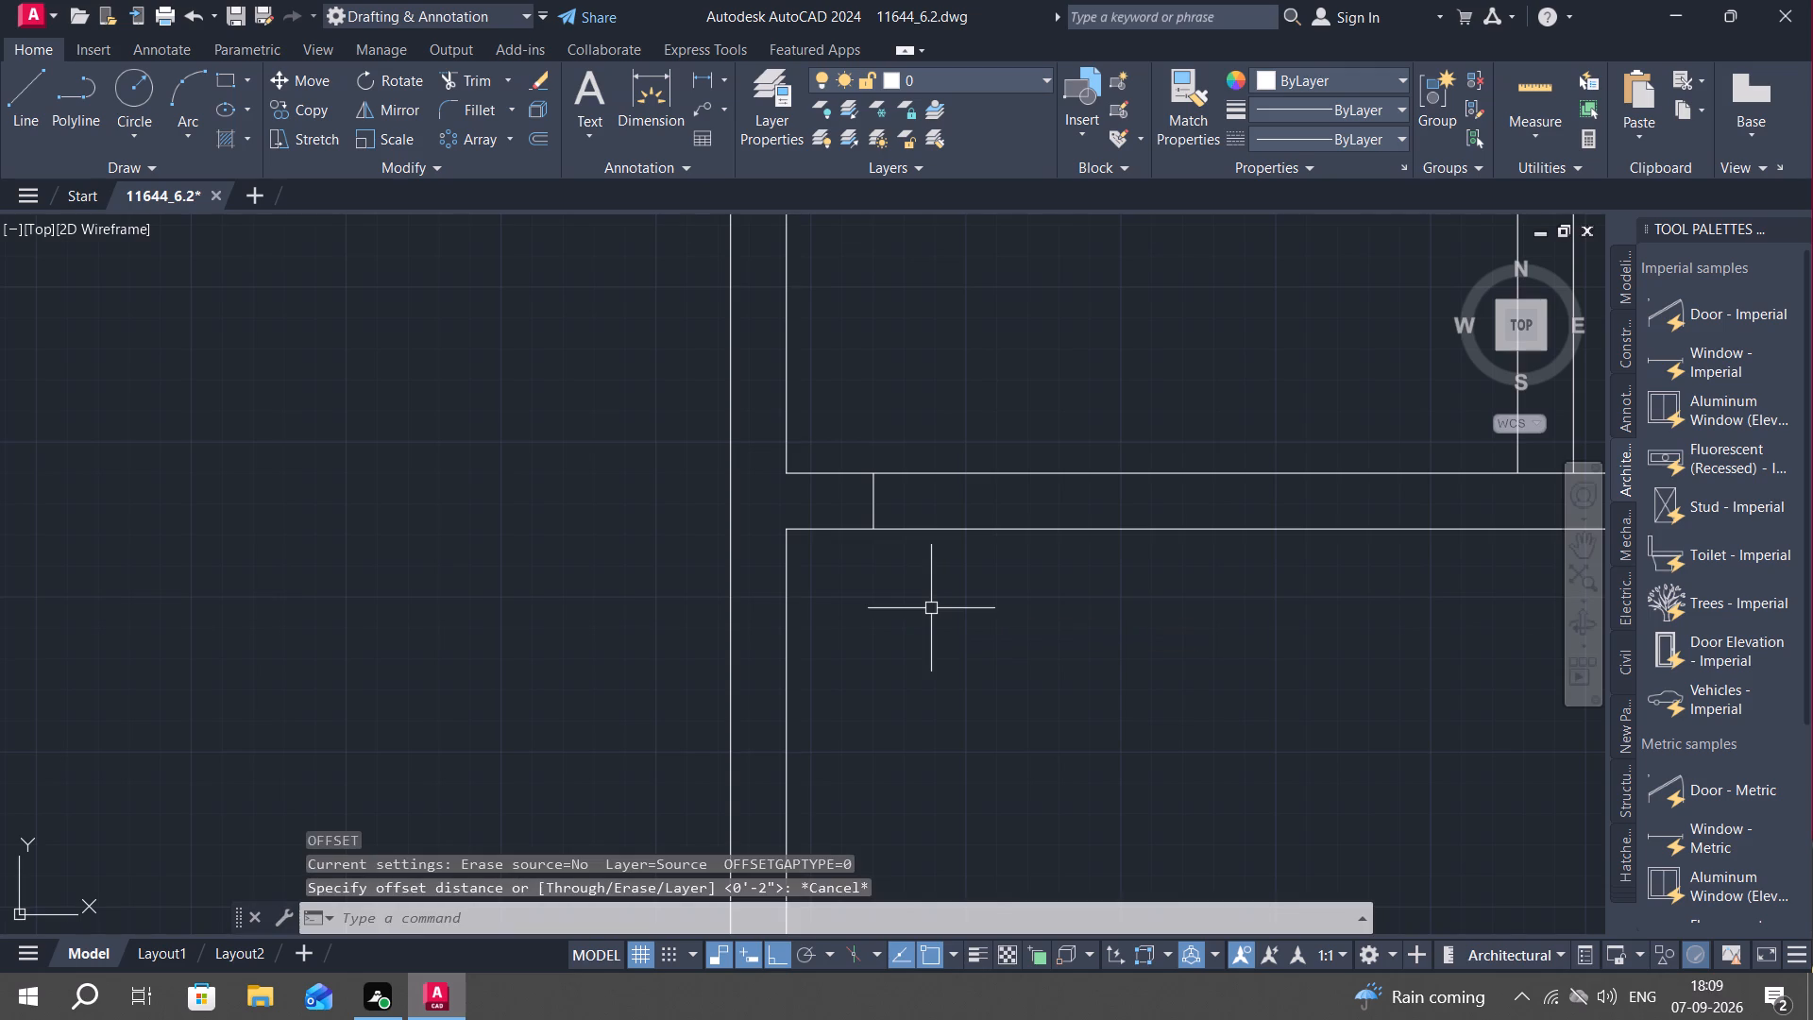
Offset the short line across the wall by 2' along the wall, away from the kitchen.
{"action": "type", "text": "O 2'"}
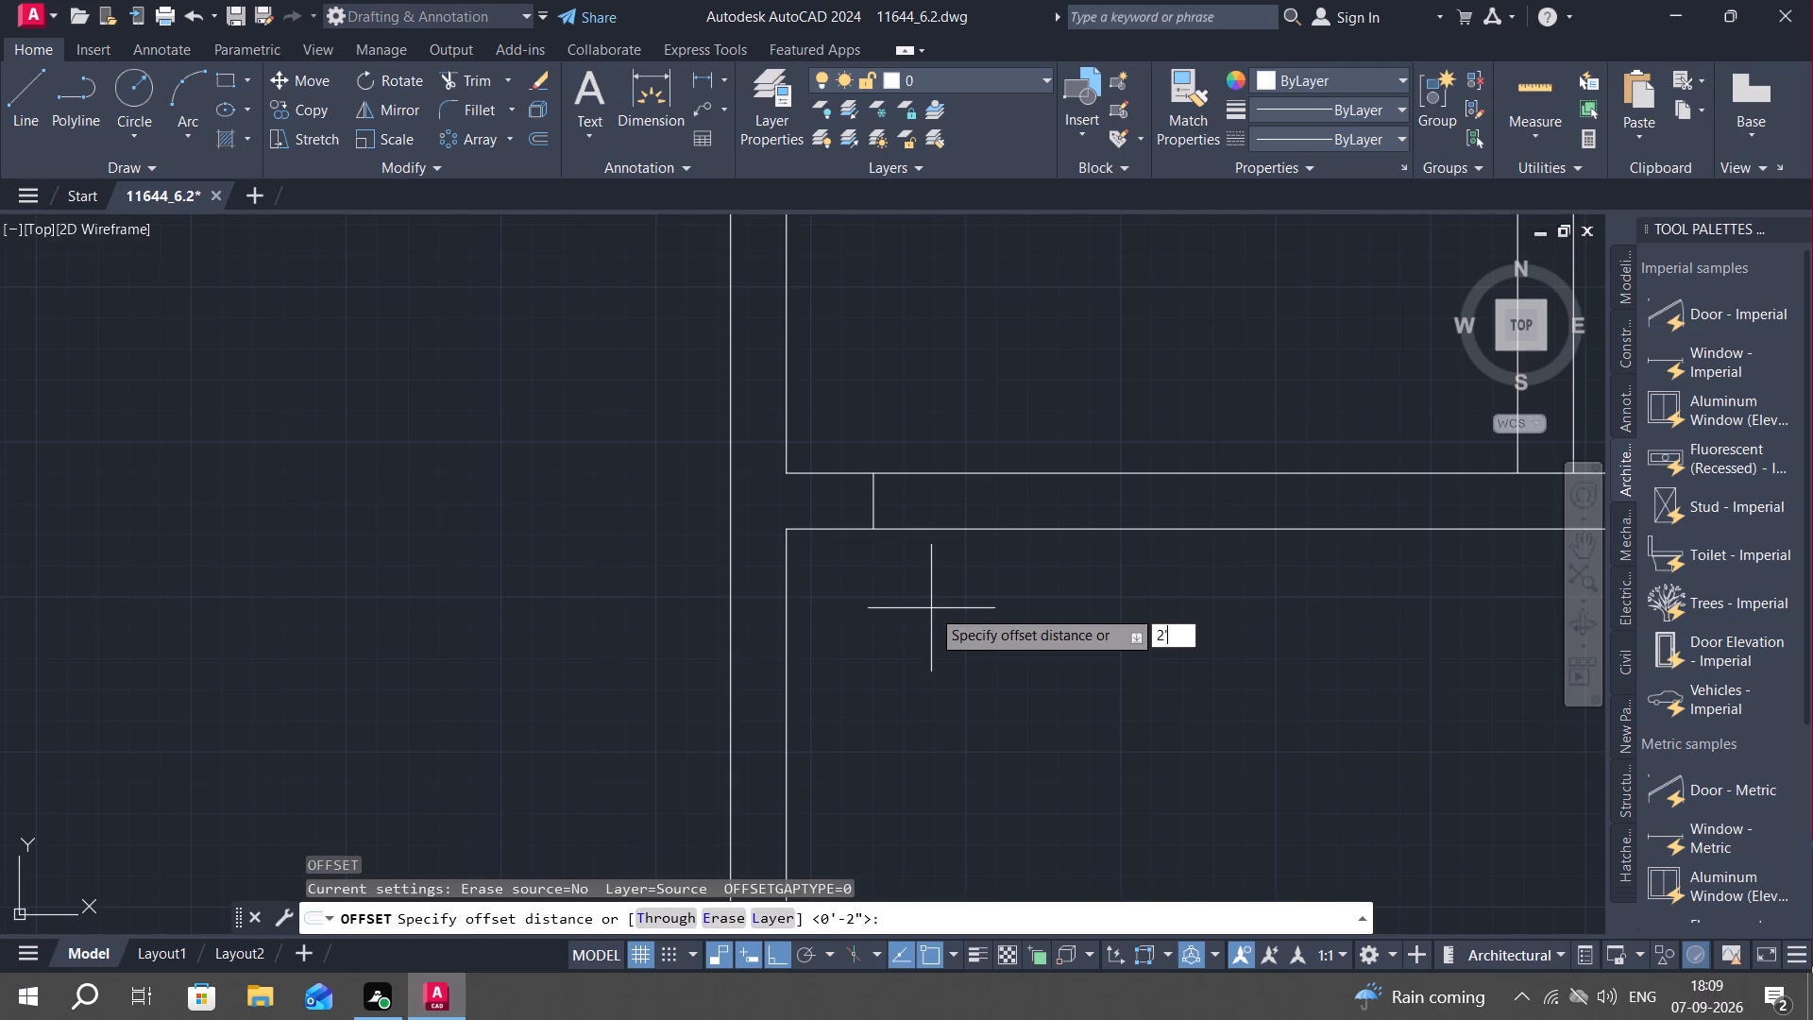
{"action": "key", "text": "Return"}
{"action": "left_click", "coordinate": [874, 501]}
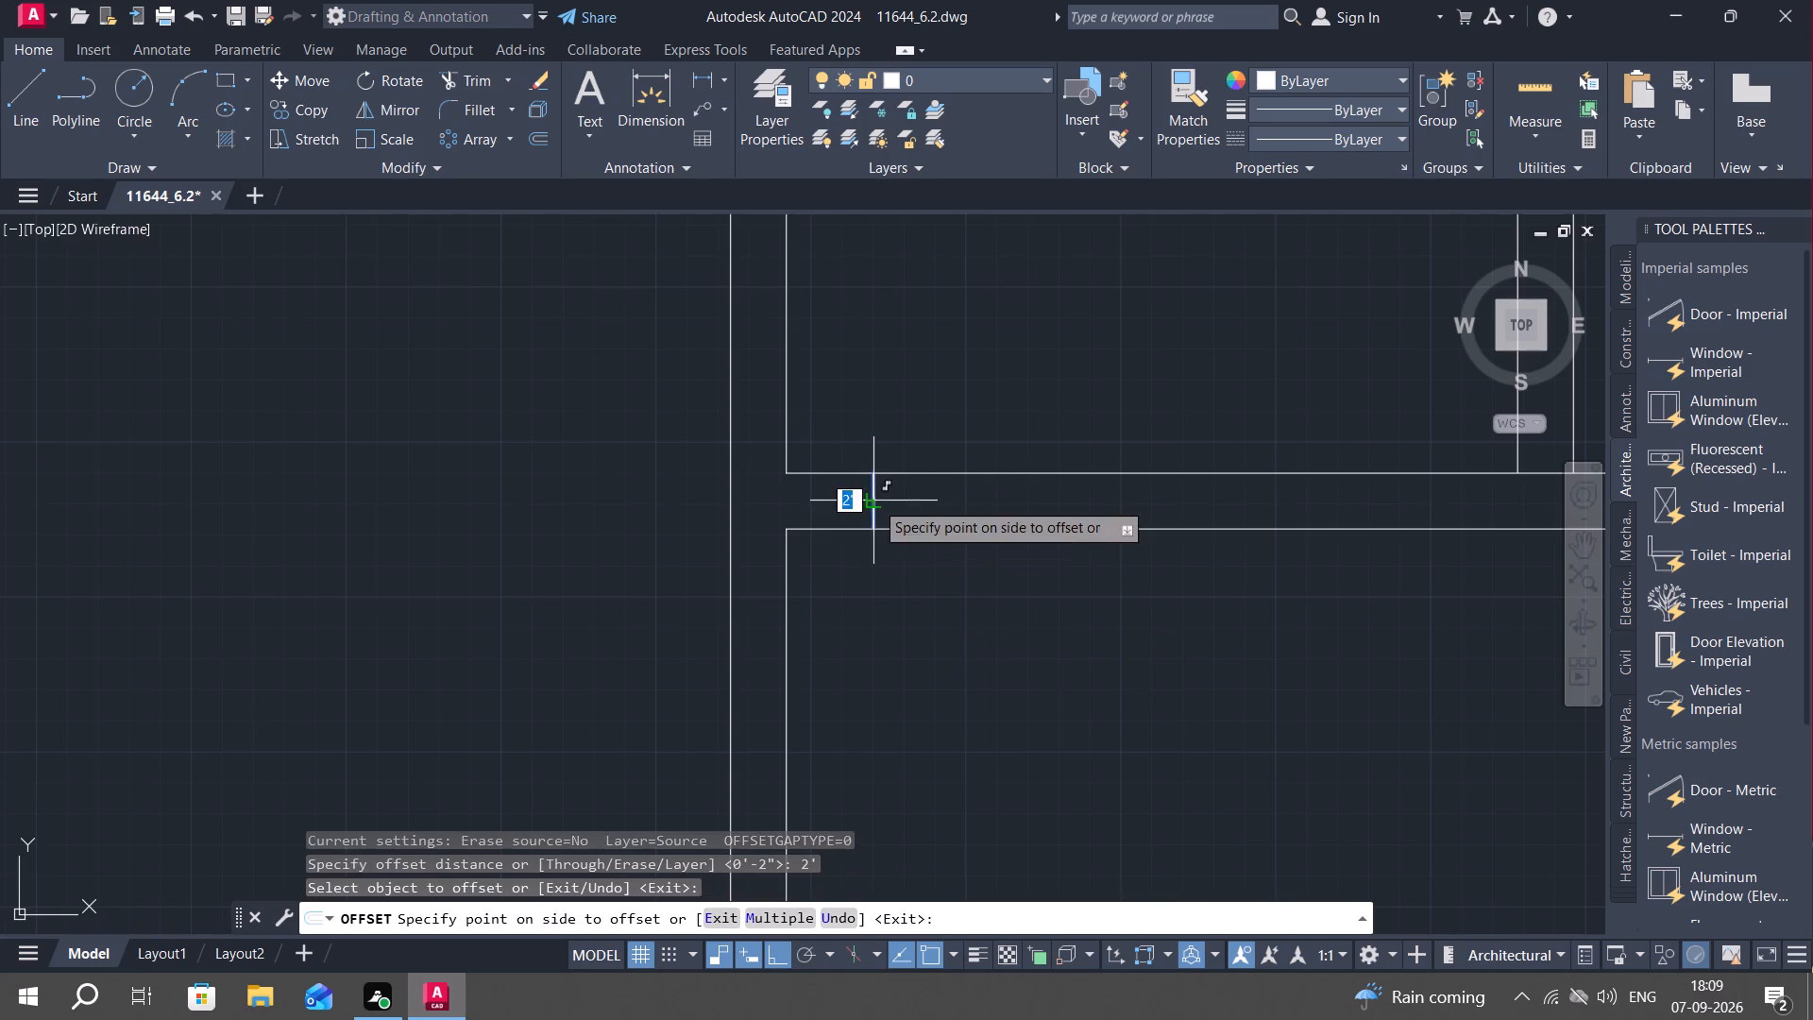
{"action": "left_click", "coordinate": [1179, 535]}
{"action": "scroll", "coordinate": [1083, 612], "scroll_direction": "down", "scroll_amount": 4}
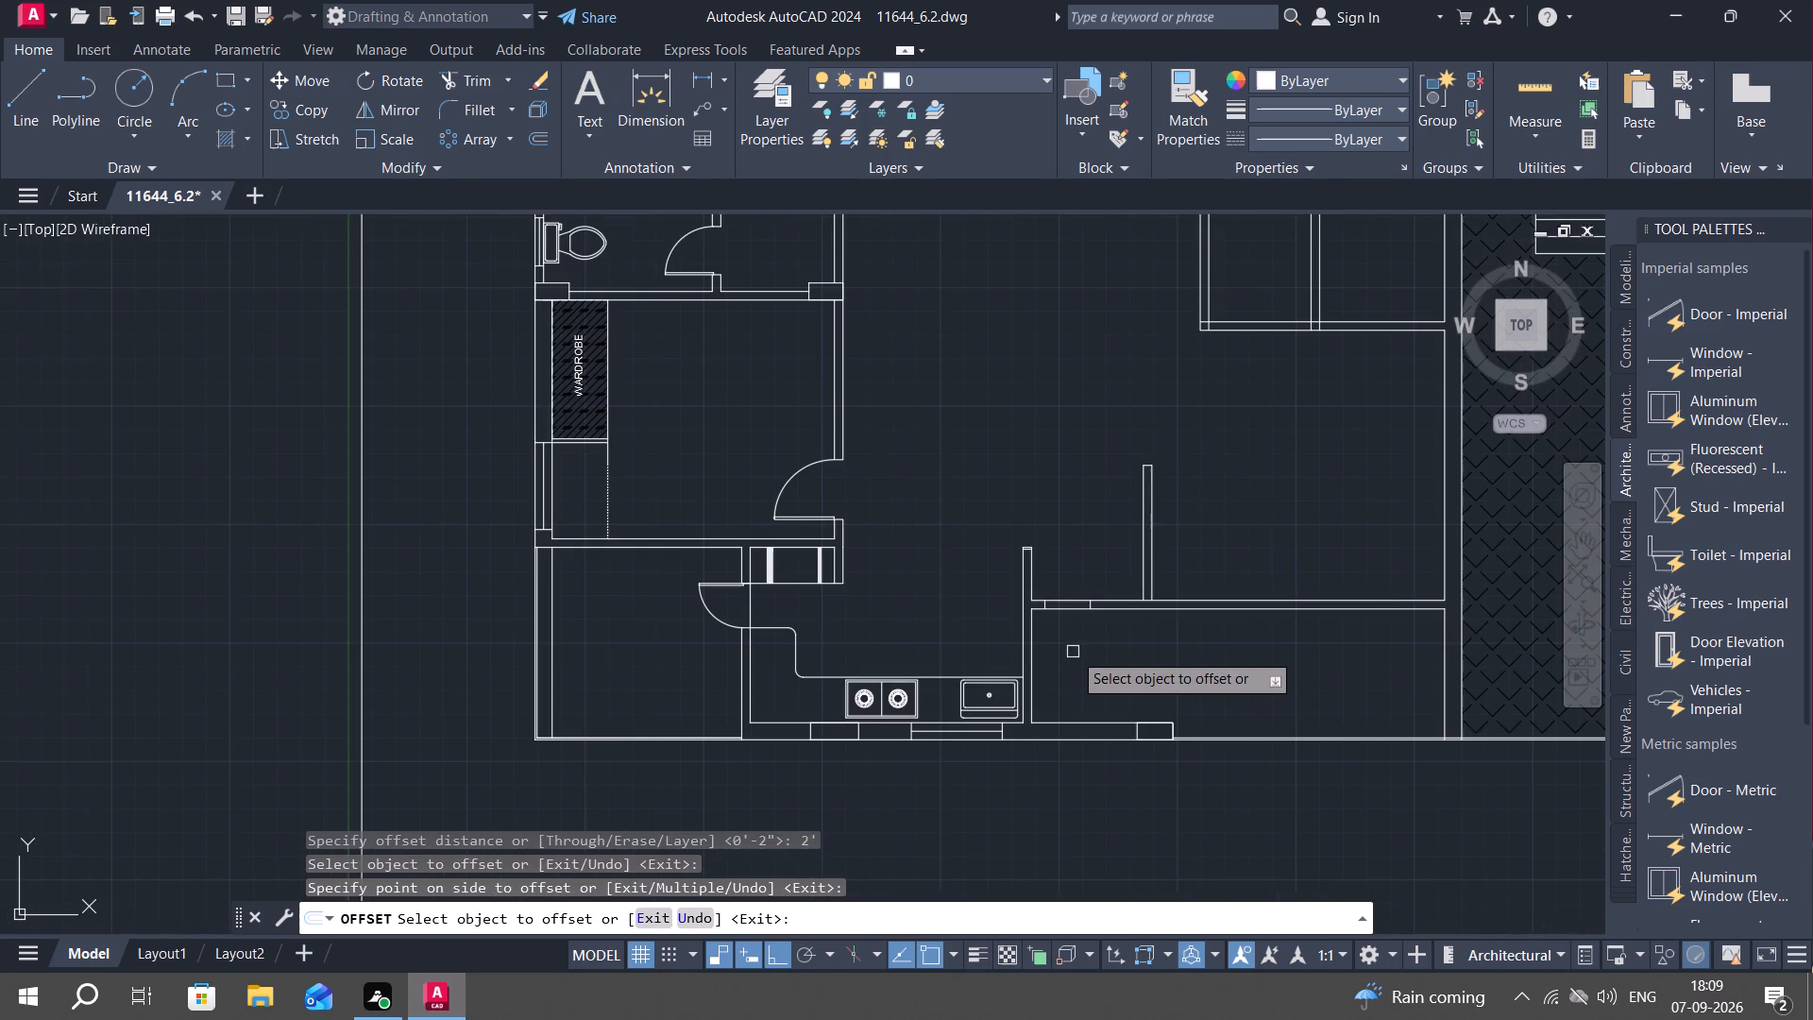
{"action": "key", "text": "Escape"}
Copy the small door at the upper middle rooms from its hinge corner to the first cross line's lower end, with Ortho off.
{"action": "middle_click_drag", "start_coordinate": [934, 539], "coordinate": [899, 650]}
{"action": "scroll", "coordinate": [890, 665], "scroll_direction": "down", "scroll_amount": 1}
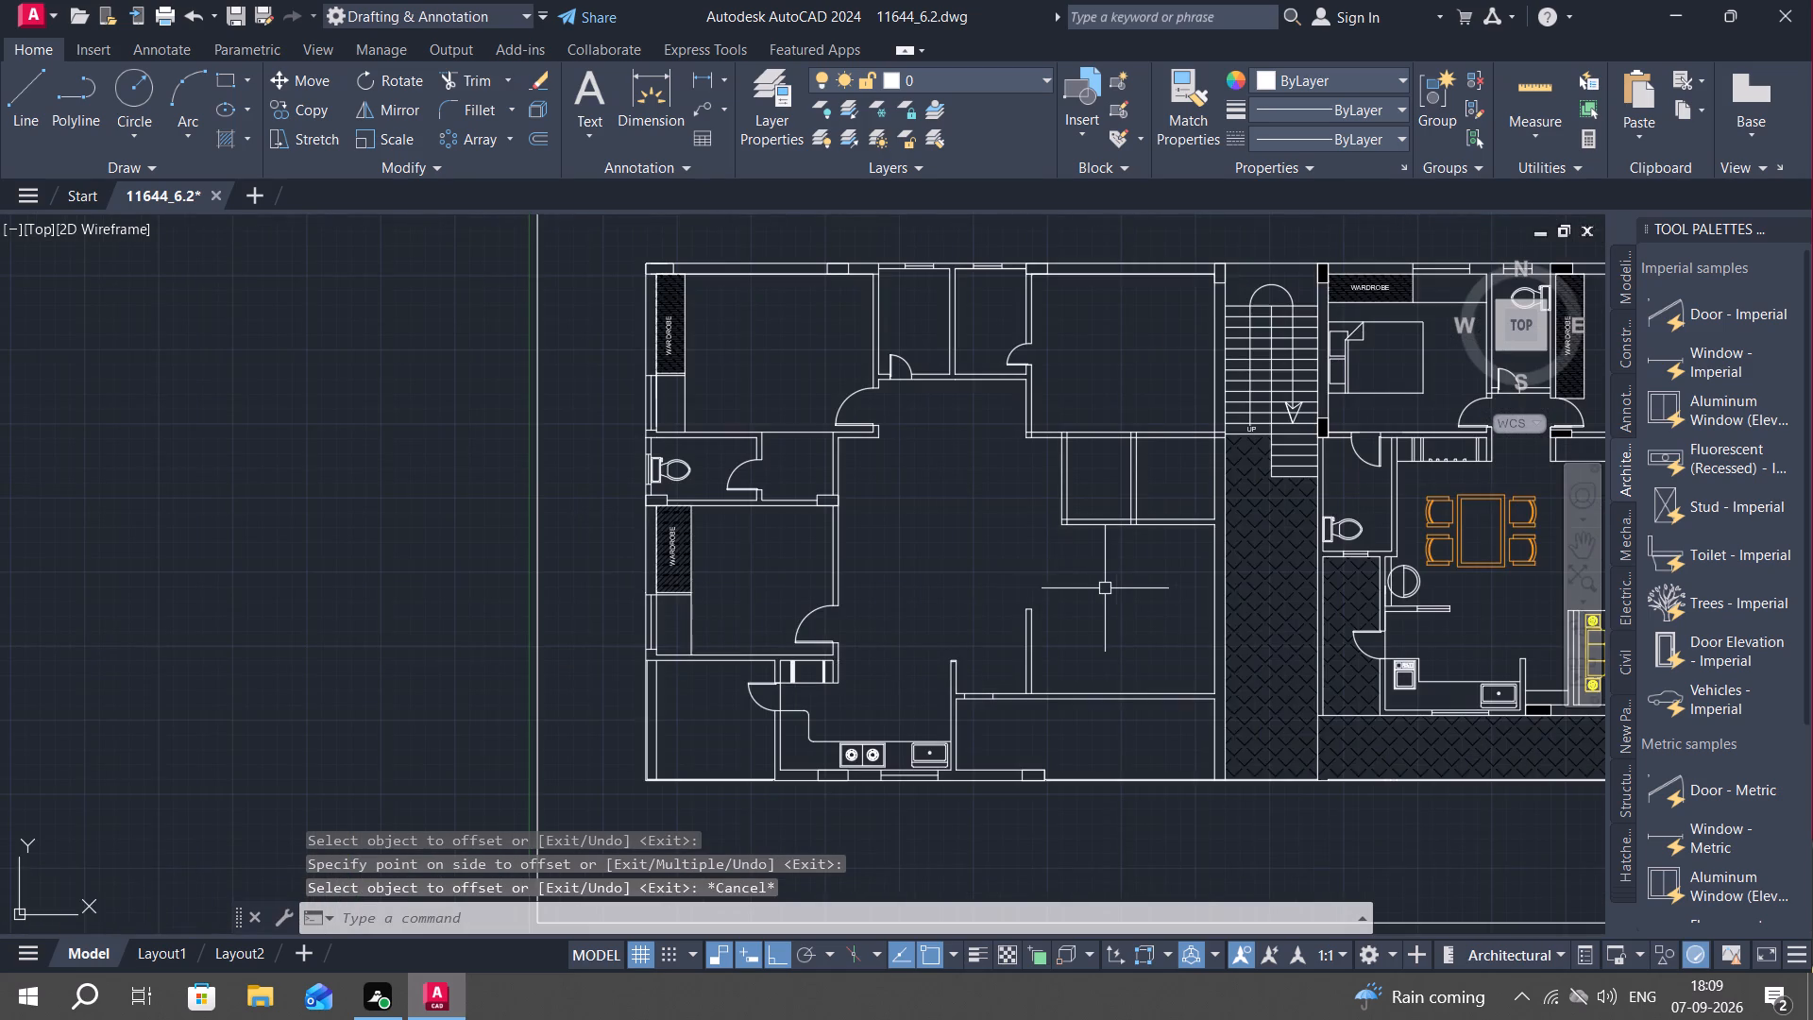
{"action": "scroll", "coordinate": [1105, 590], "scroll_direction": "down", "scroll_amount": 1}
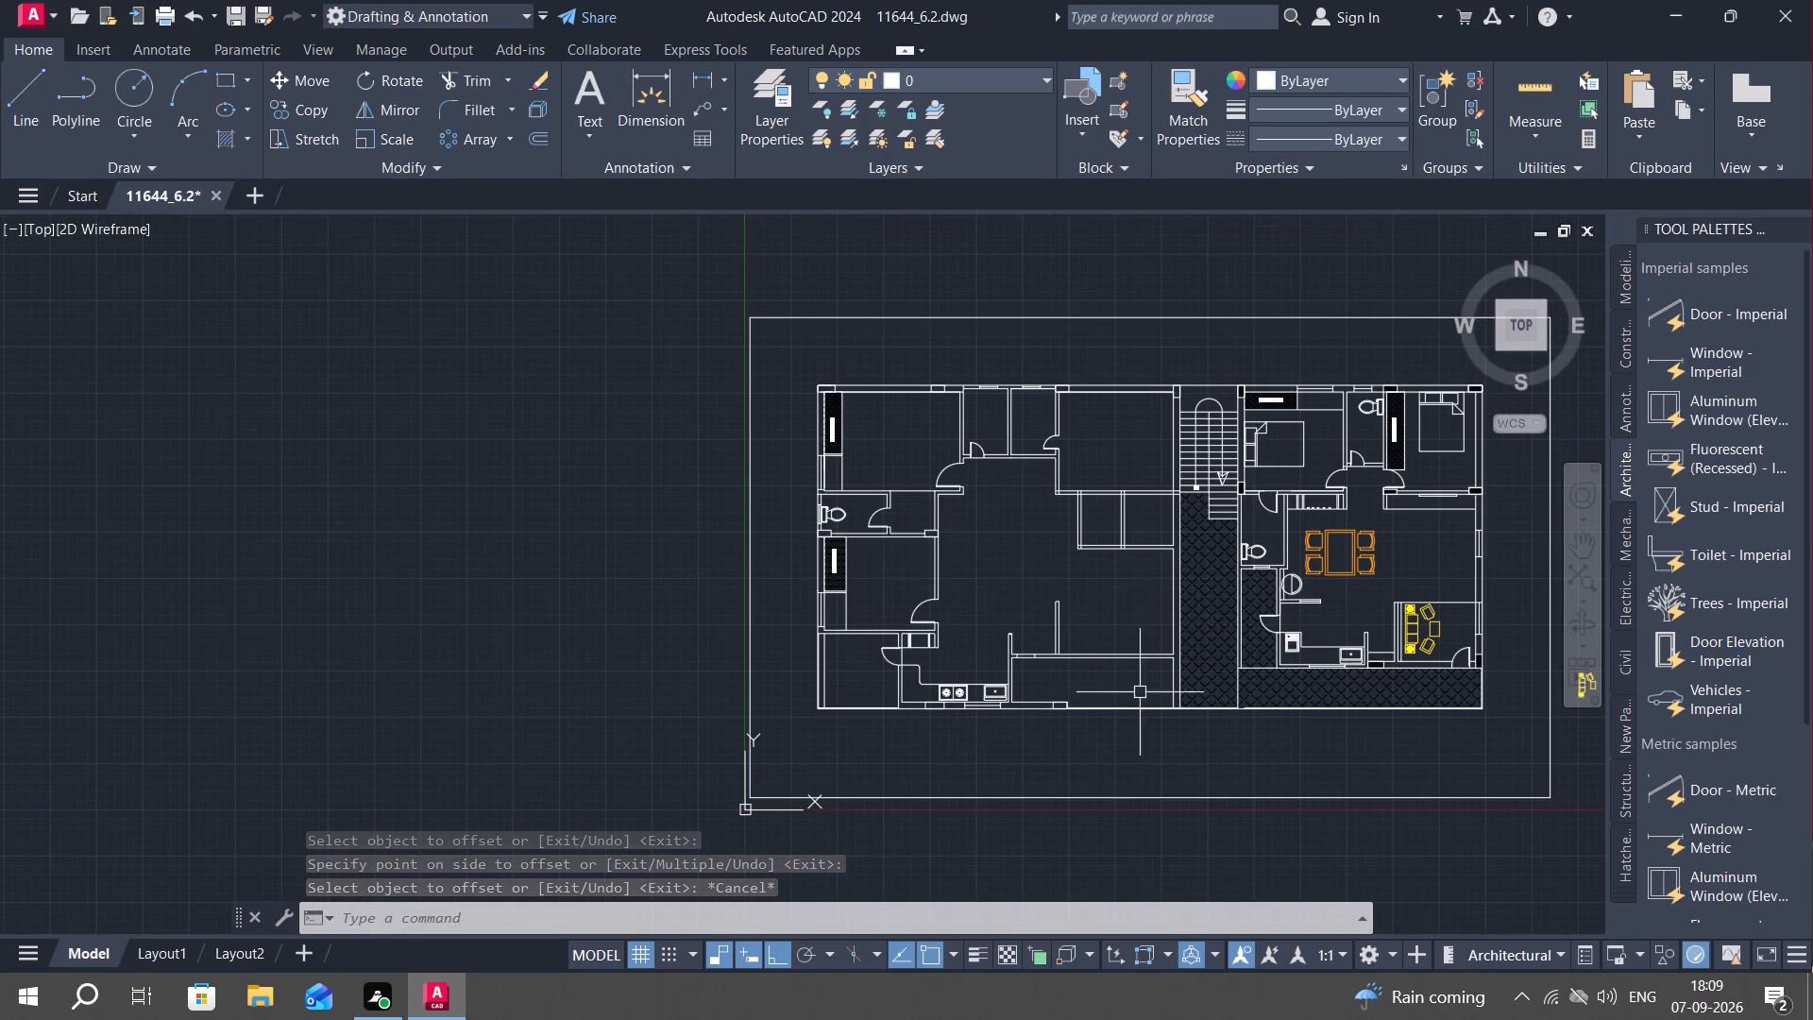
{"action": "middle_click_drag", "start_coordinate": [1036, 605], "coordinate": [831, 575]}
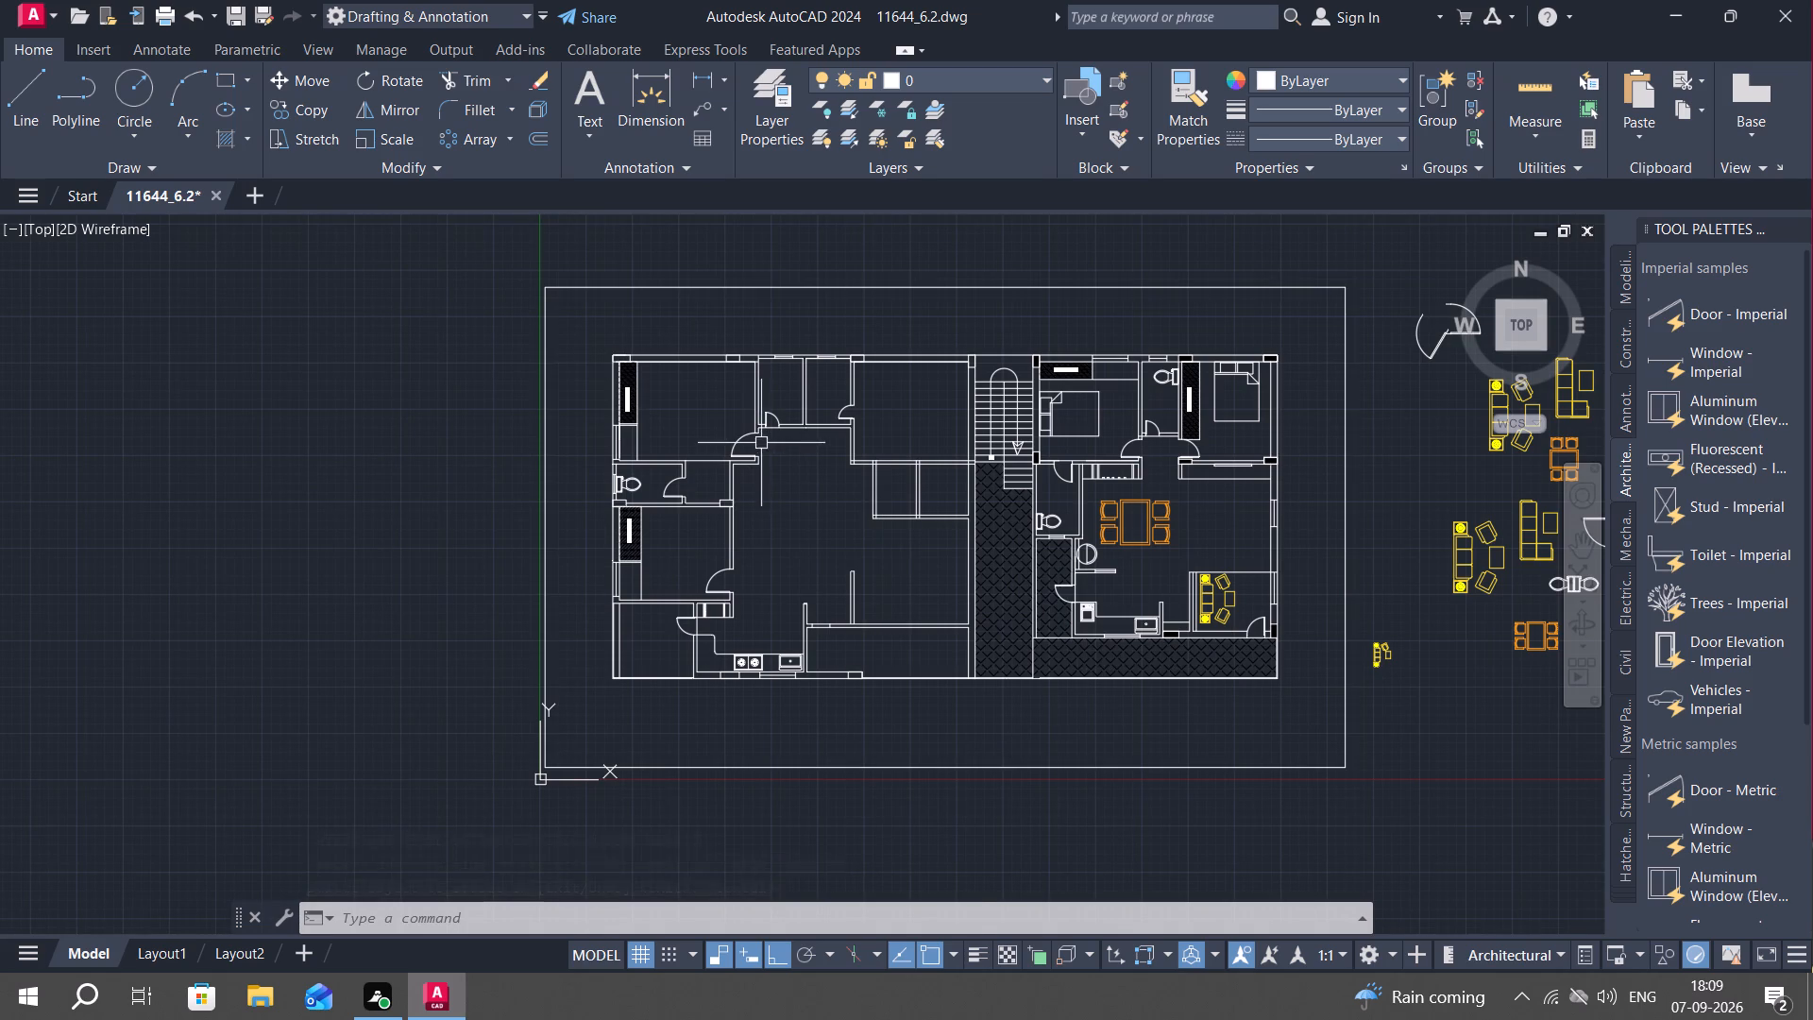
{"action": "scroll", "coordinate": [767, 405], "scroll_direction": "up", "scroll_amount": 2}
{"action": "type", "text": "CI"}
{"action": "key", "text": "BackSpace"}
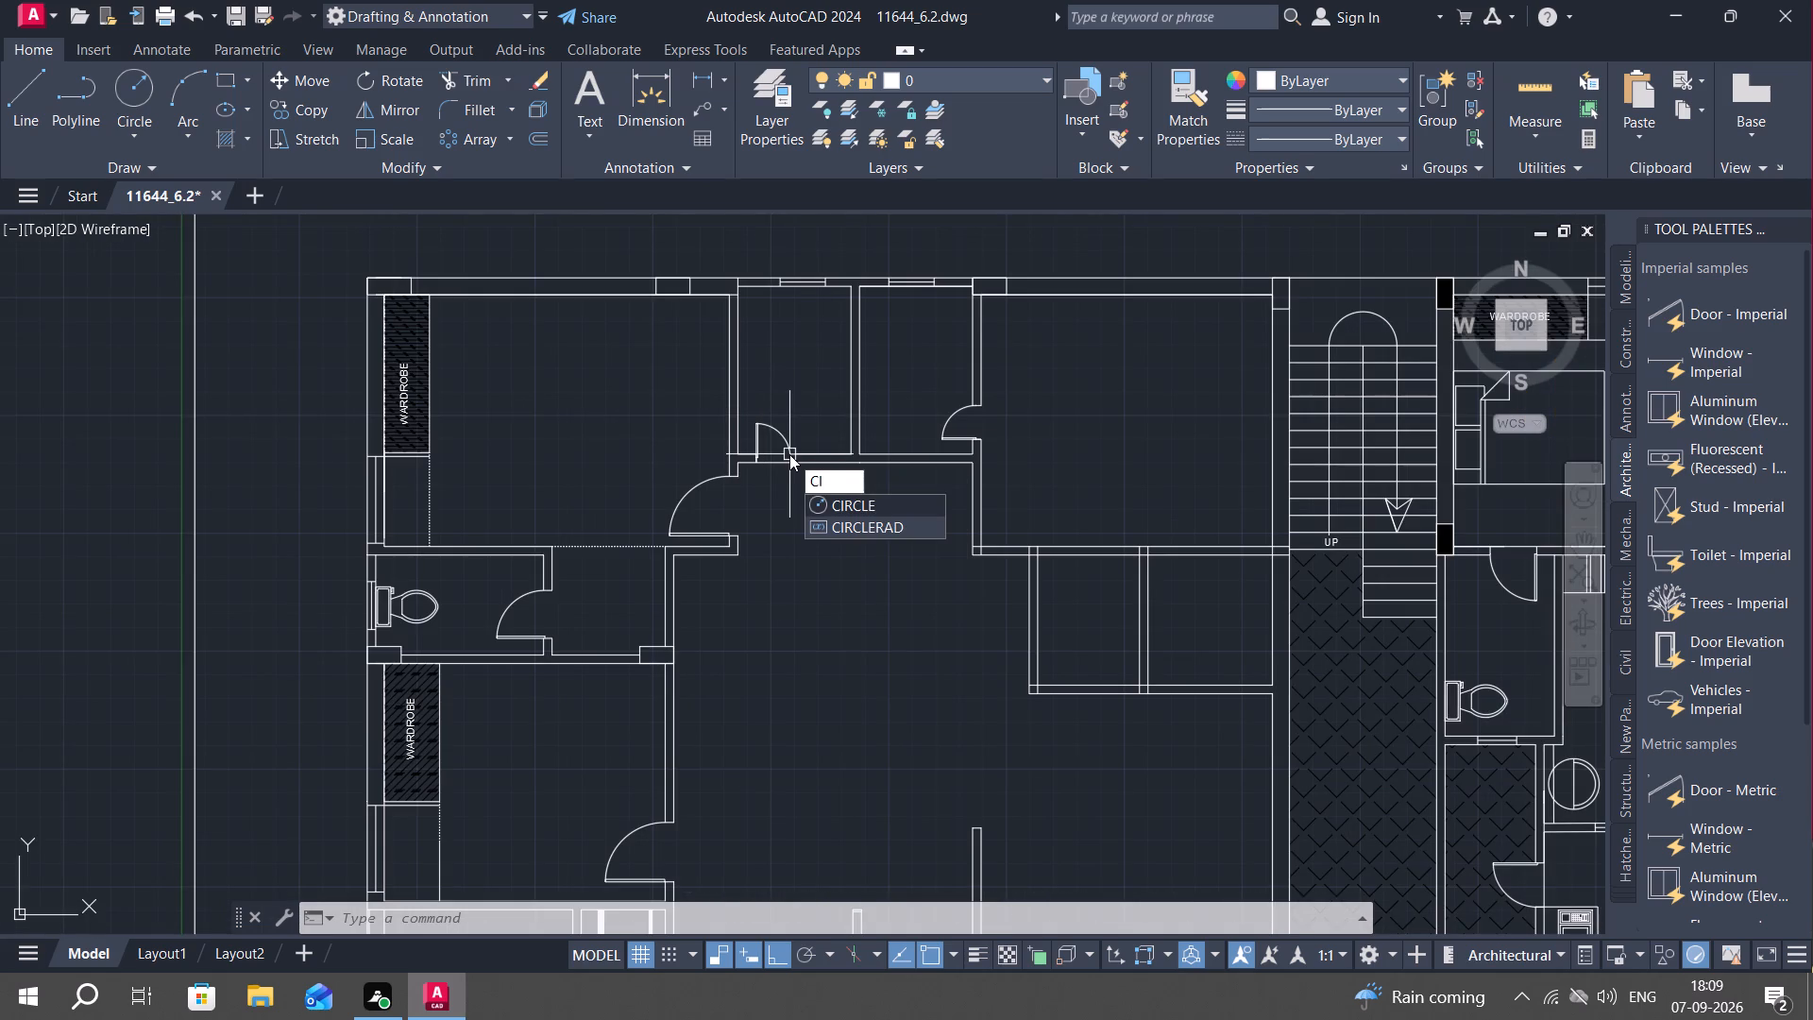
{"action": "key", "text": "o"}
{"action": "left_click", "coordinate": [821, 497]}
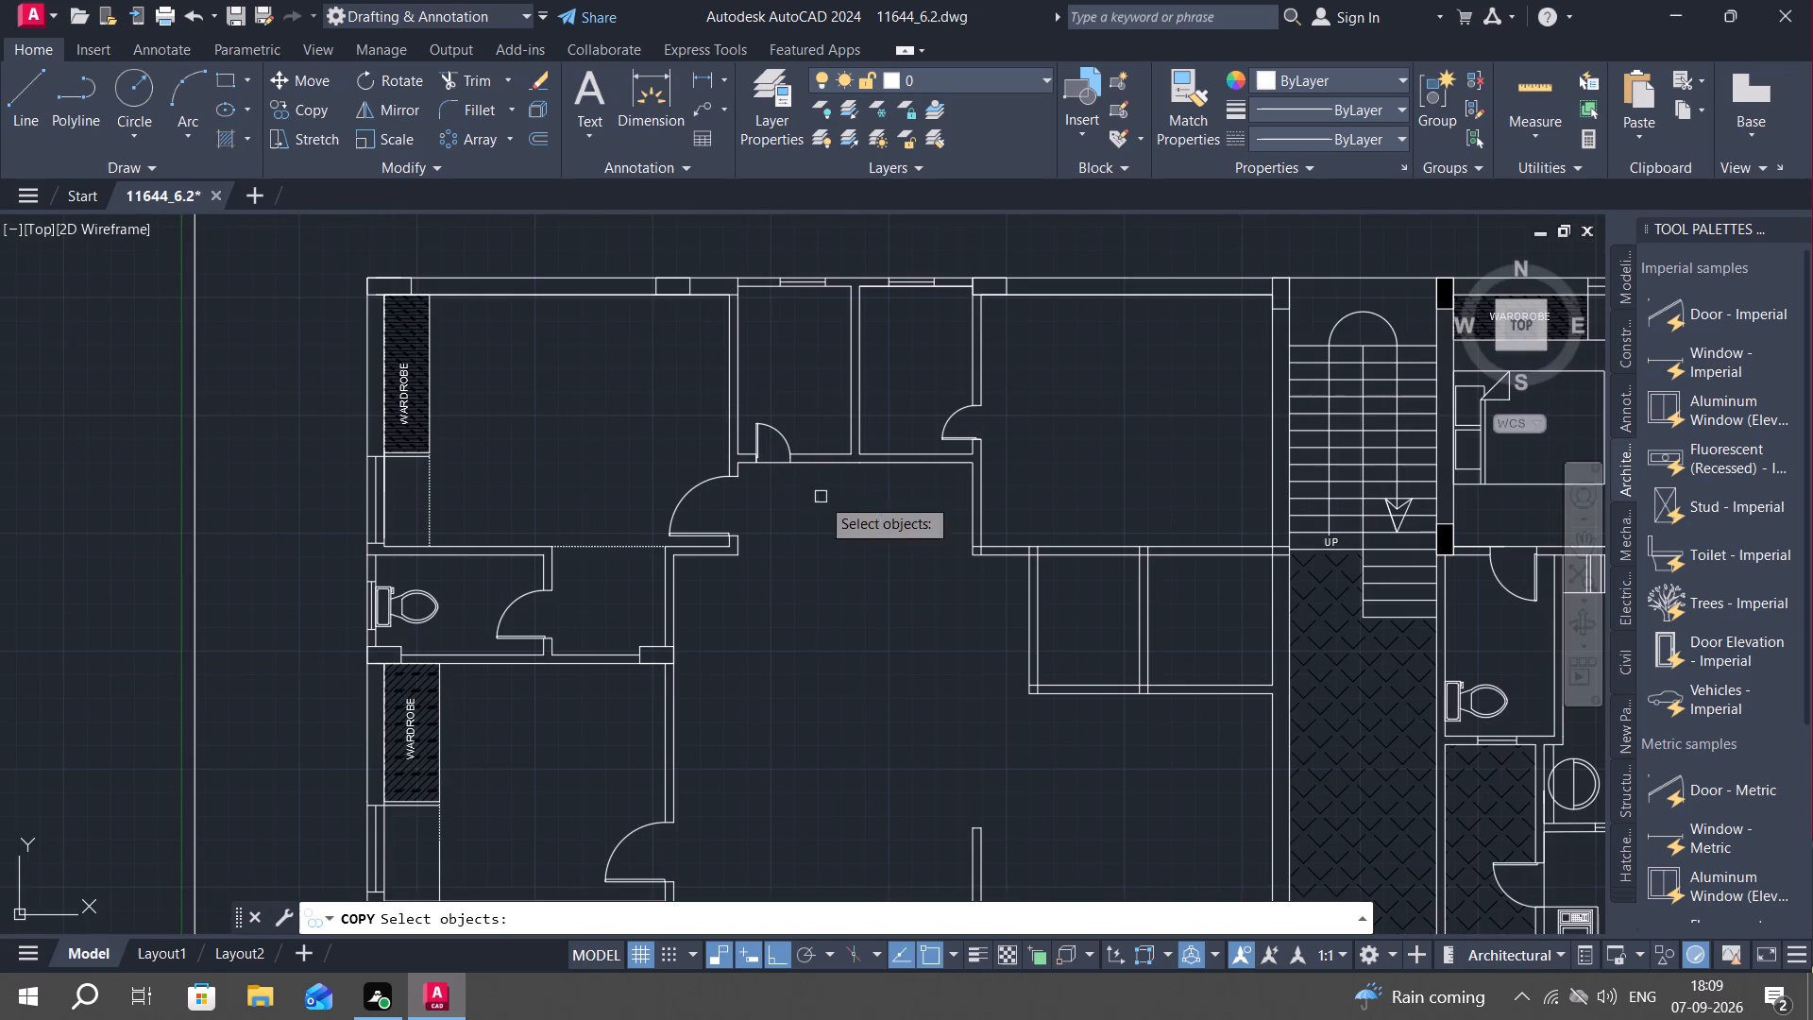
{"action": "left_click", "coordinate": [786, 434]}
{"action": "right_click", "coordinate": [786, 434]}
{"action": "scroll", "coordinate": [748, 436], "scroll_direction": "up", "scroll_amount": 2}
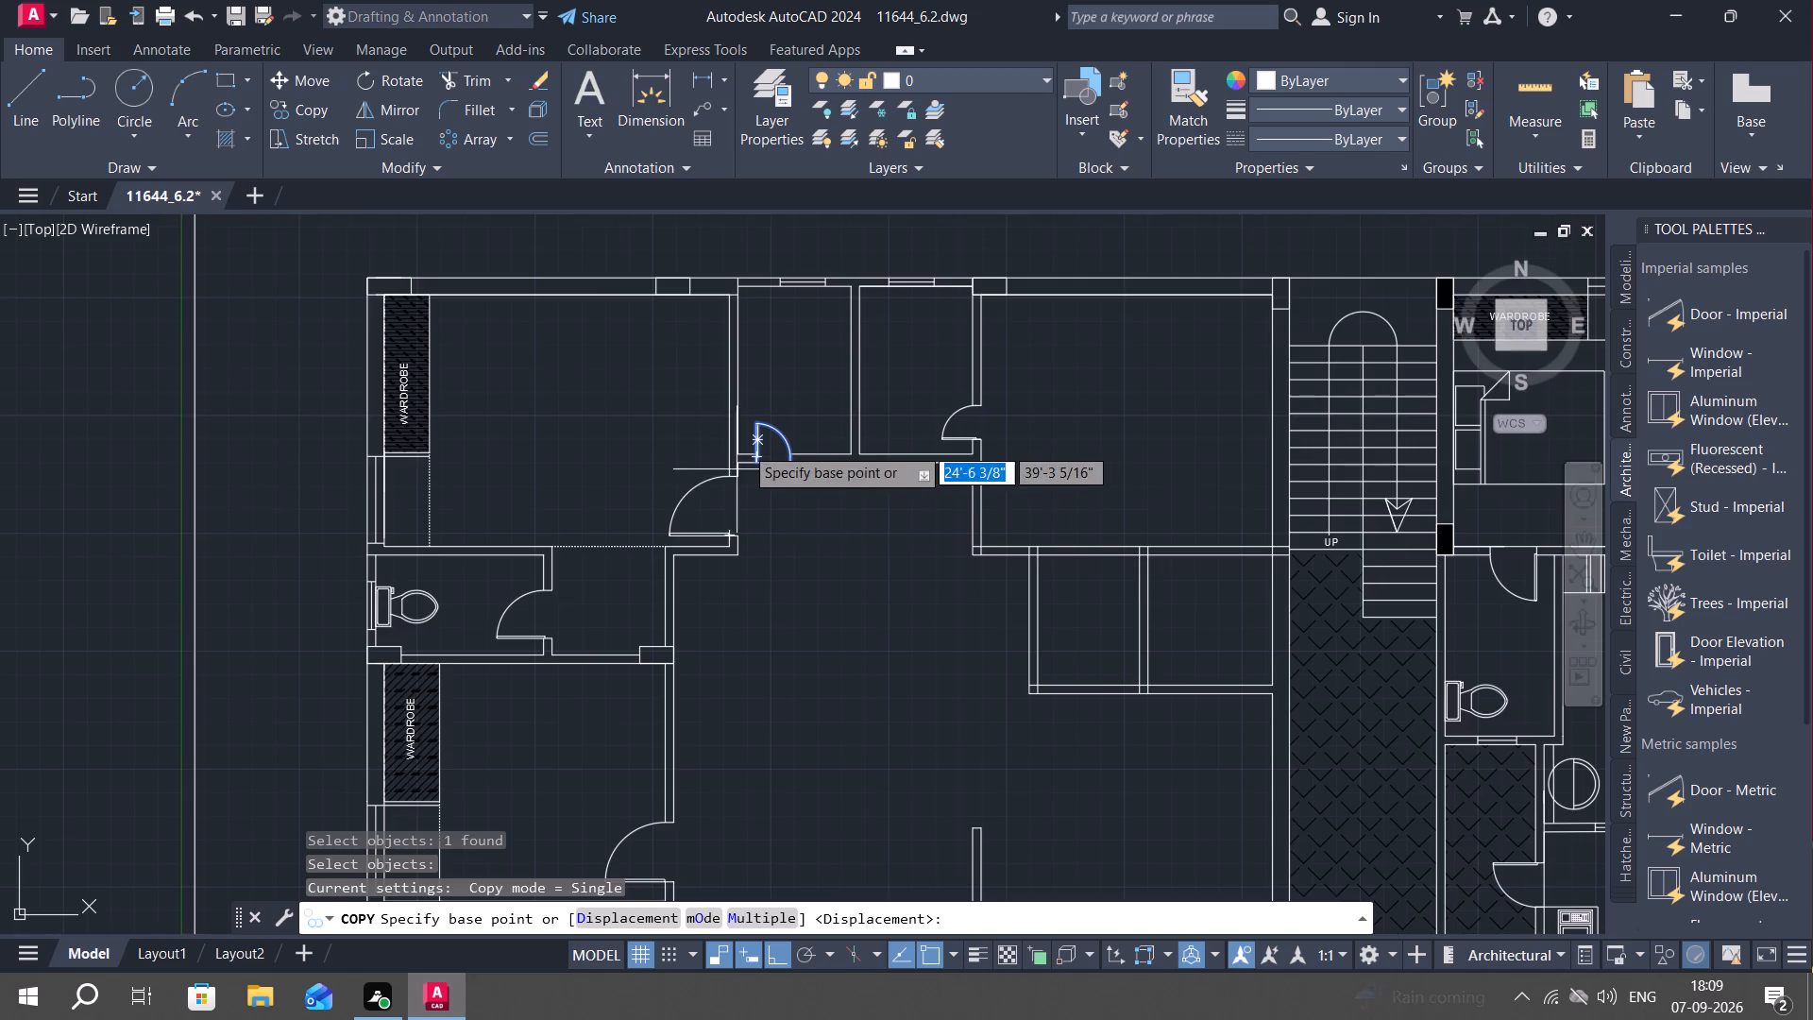
{"action": "scroll", "coordinate": [744, 446], "scroll_direction": "up", "scroll_amount": 1}
{"action": "left_click", "coordinate": [771, 549]}
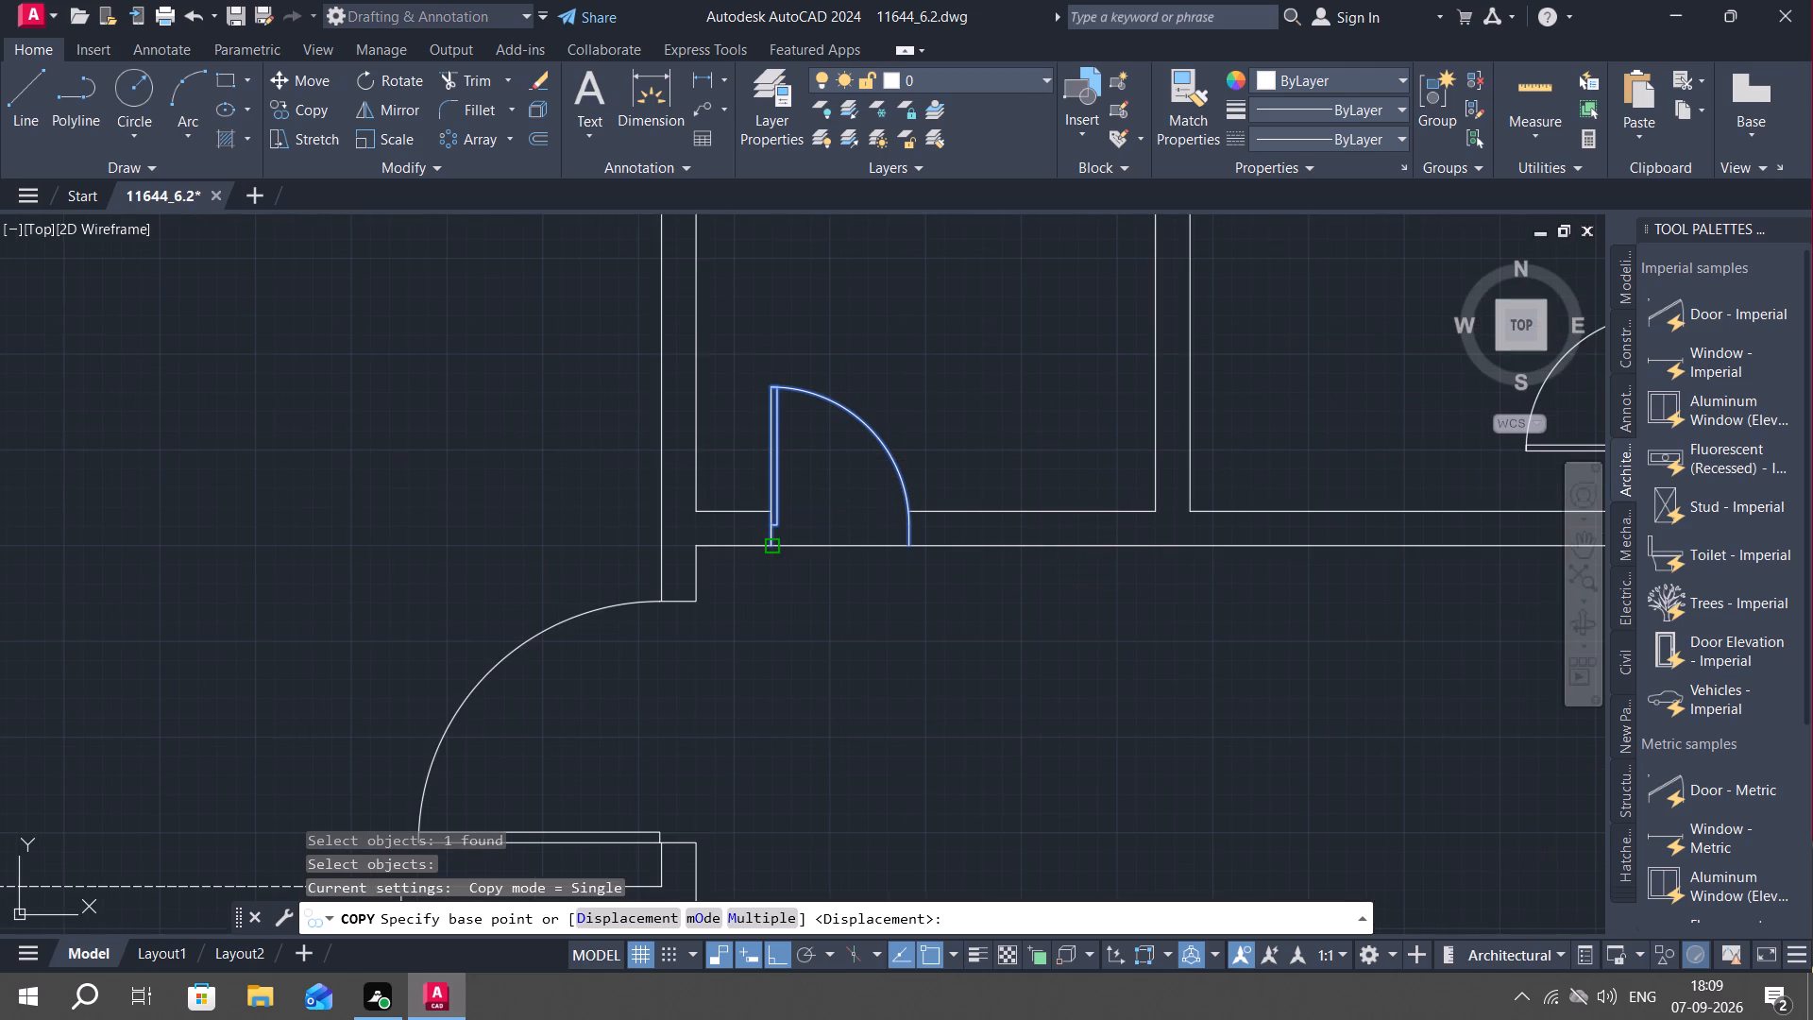
{"action": "scroll", "coordinate": [877, 703], "scroll_direction": "down", "scroll_amount": 2}
{"action": "middle_click_drag", "start_coordinate": [890, 729], "coordinate": [825, 406]}
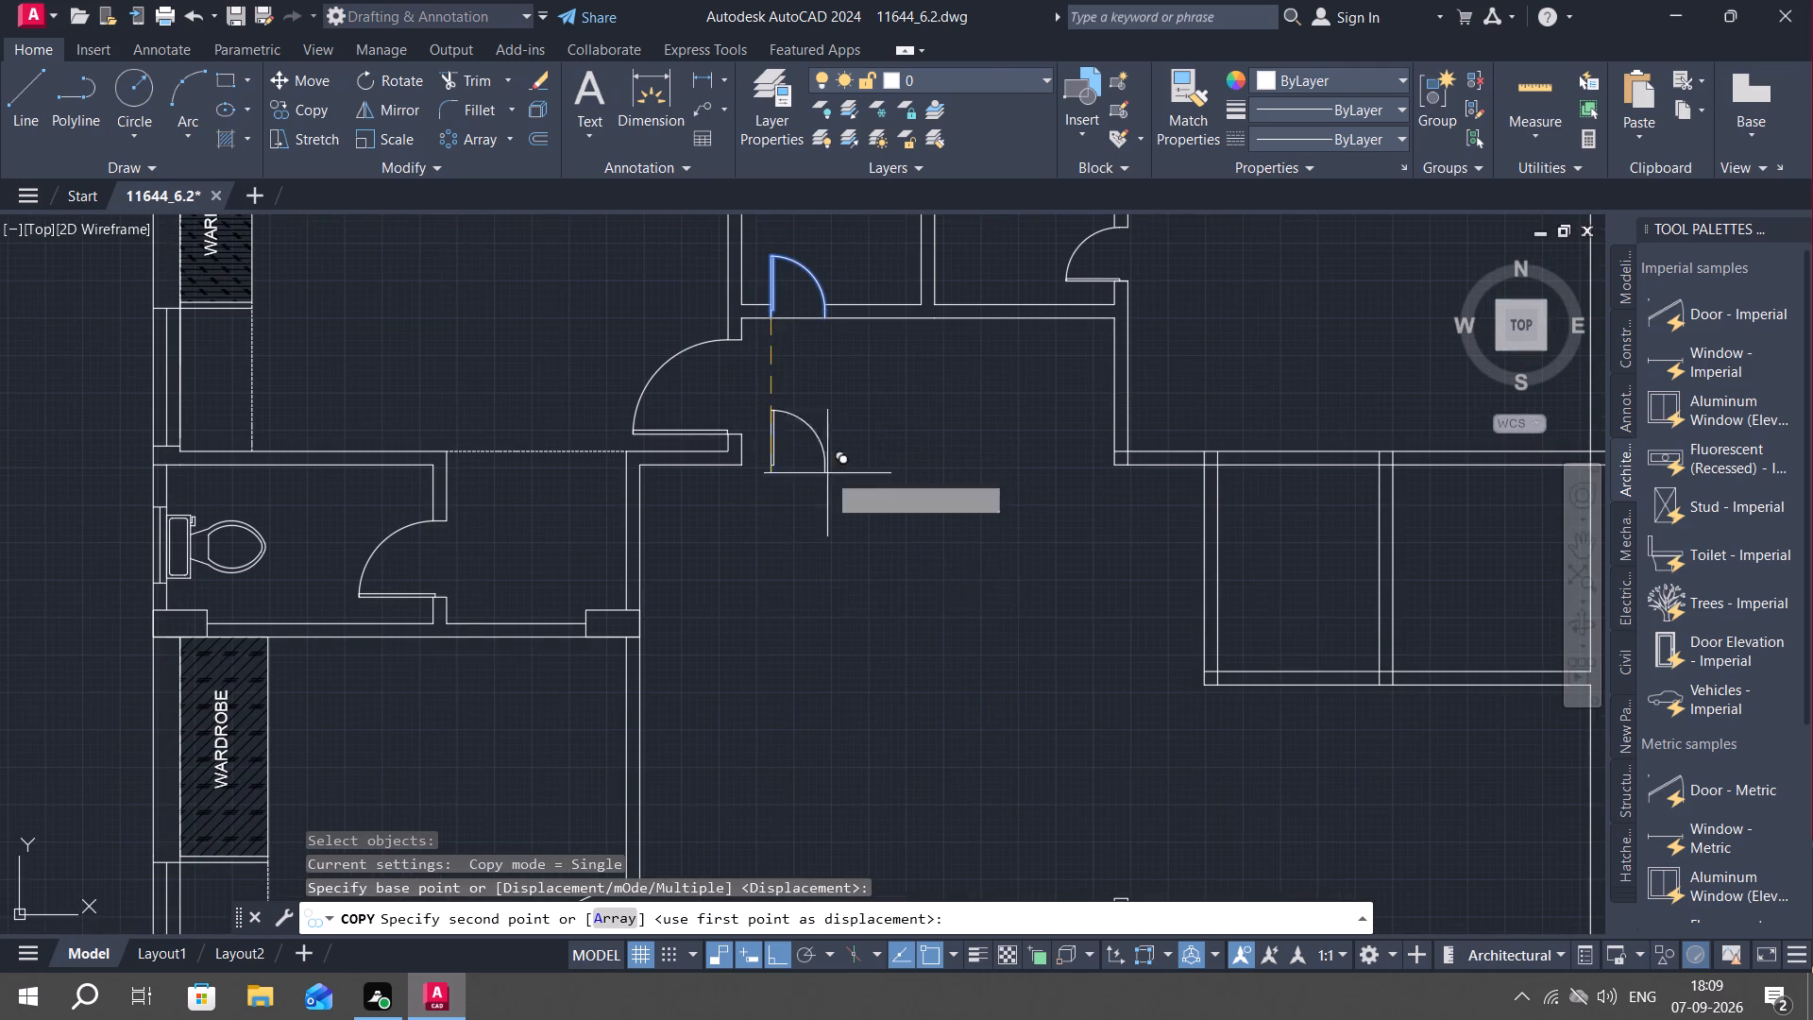
{"action": "middle_click_drag", "start_coordinate": [876, 616], "coordinate": [804, 318]}
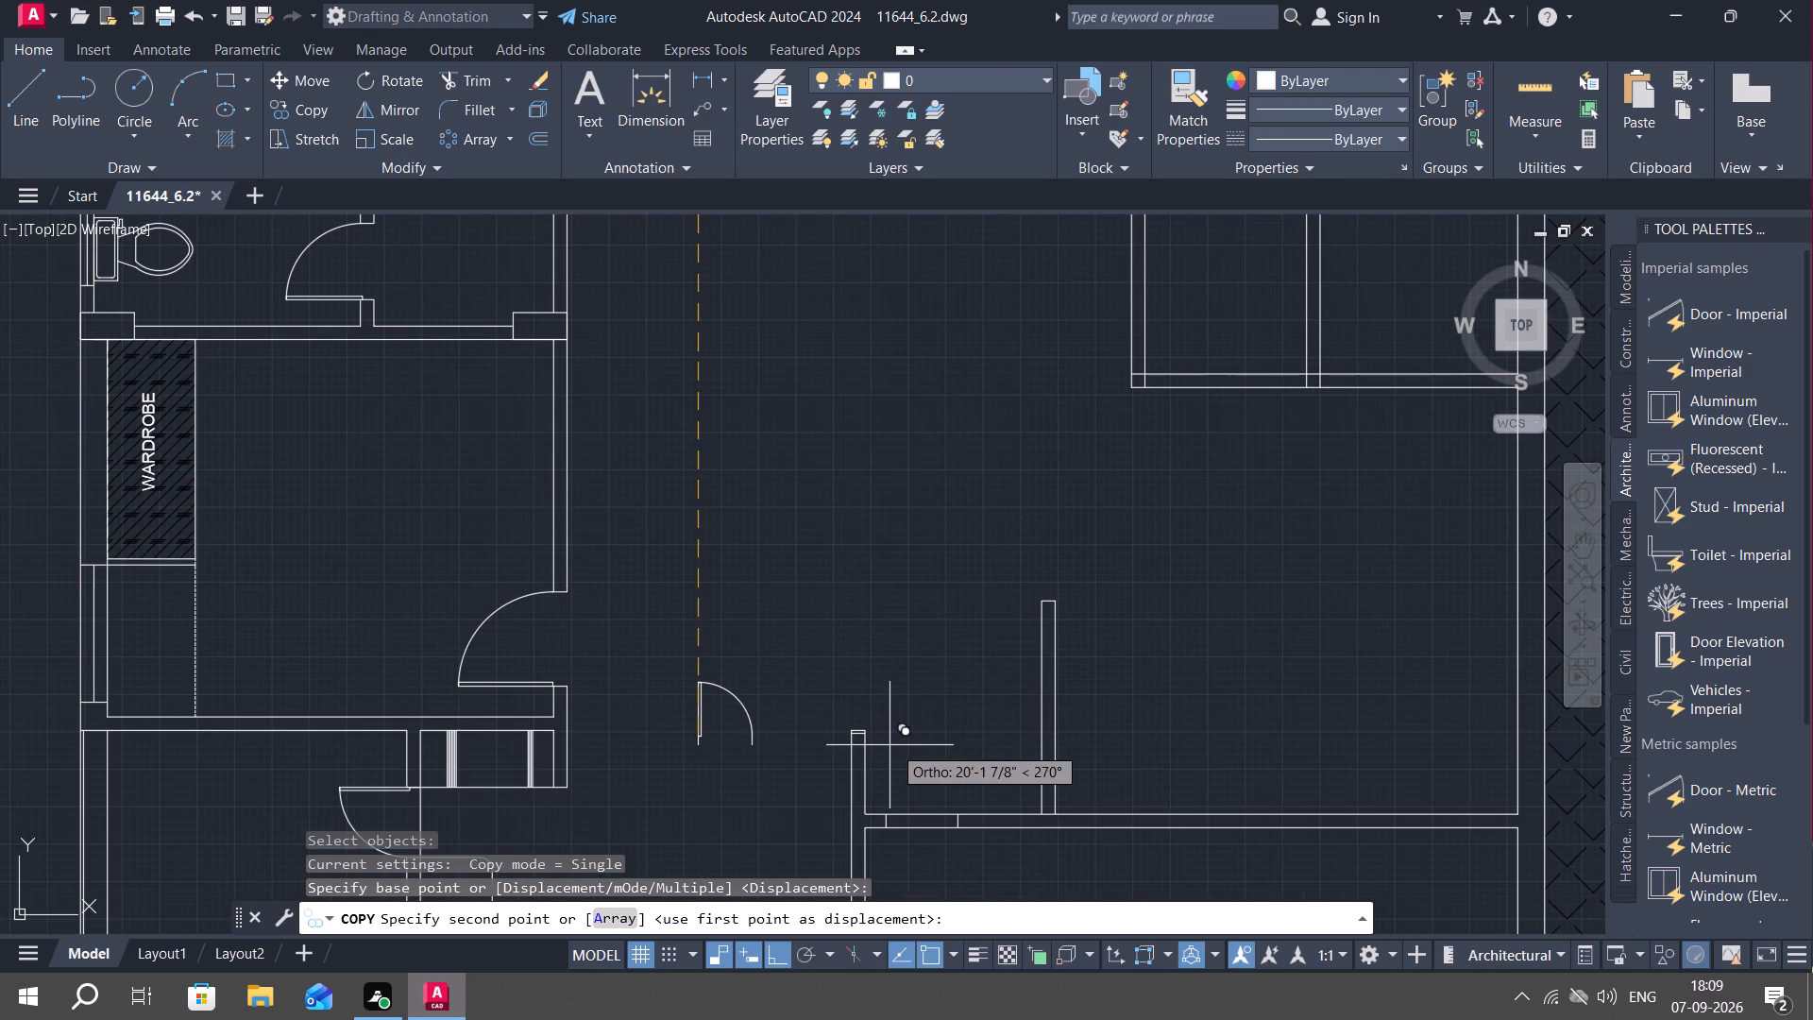
{"action": "key", "text": "F8"}
{"action": "scroll", "coordinate": [900, 823], "scroll_direction": "up", "scroll_amount": 3}
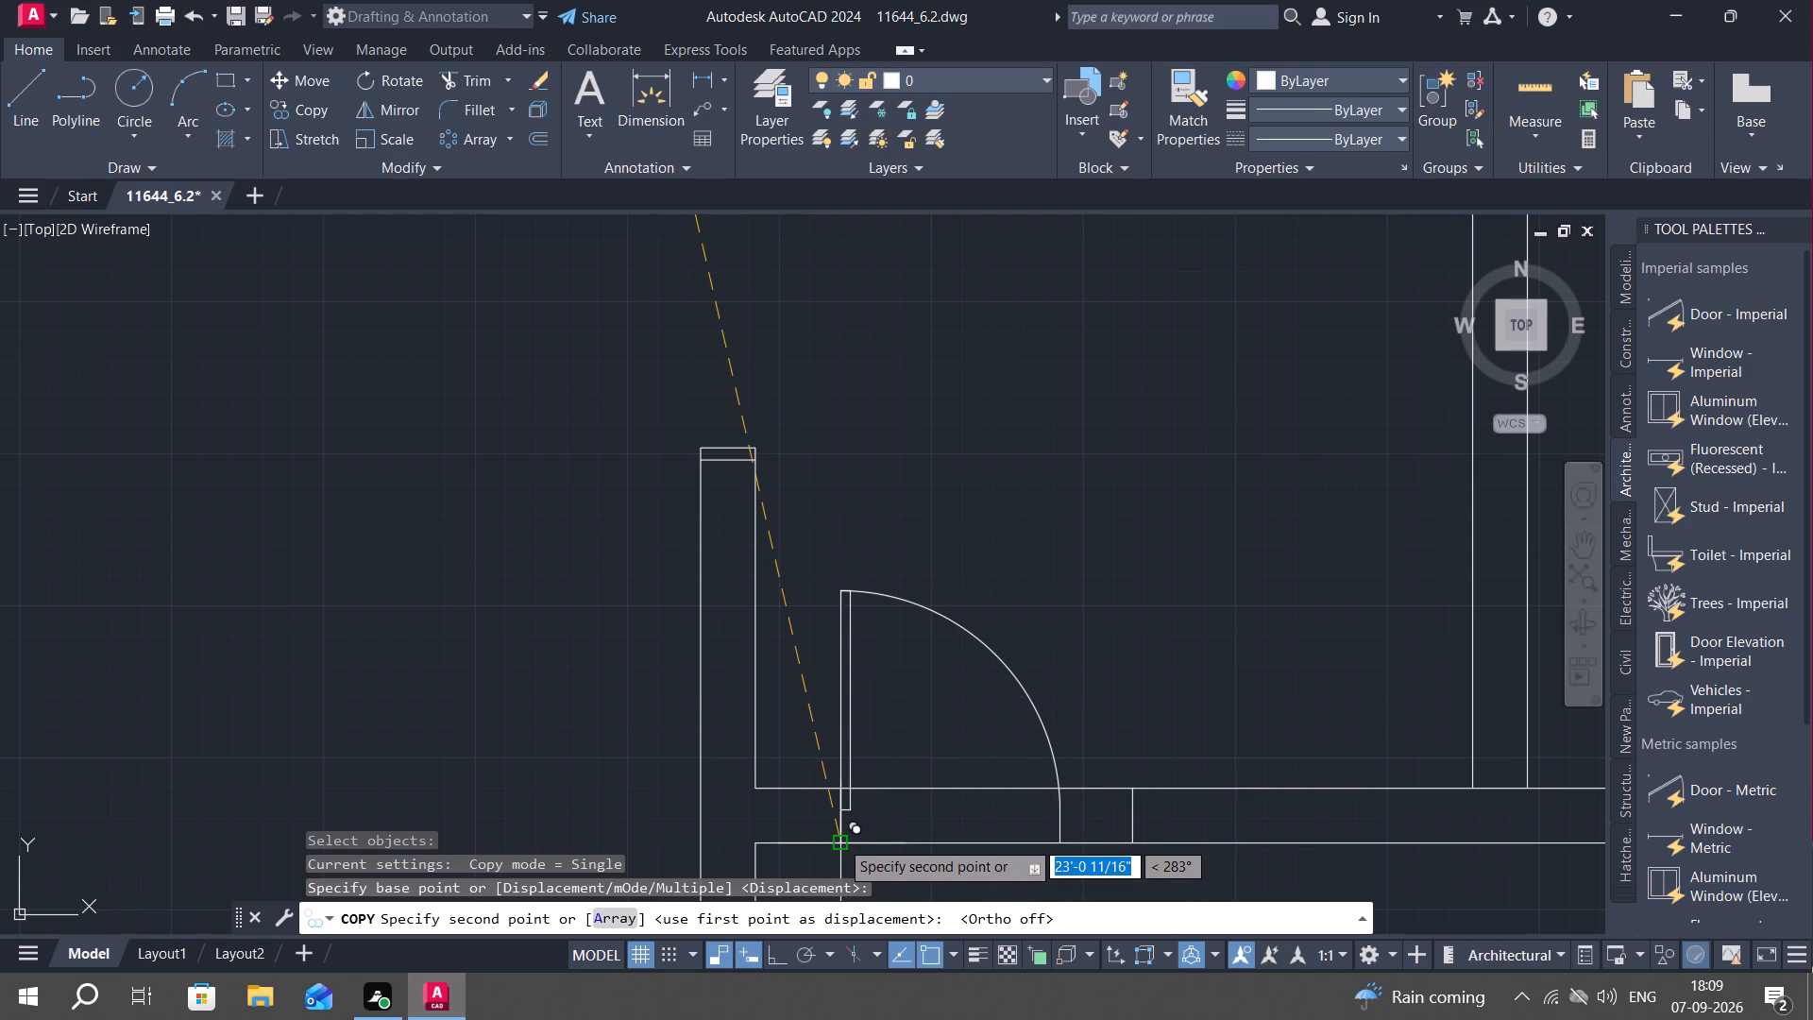
{"action": "left_click", "coordinate": [839, 840]}
Scale the copied door by about 1.3 from its lower hinge corner so its swing nearly reaches the second cross line.
{"action": "middle_click_drag", "start_coordinate": [932, 776], "coordinate": [904, 544]}
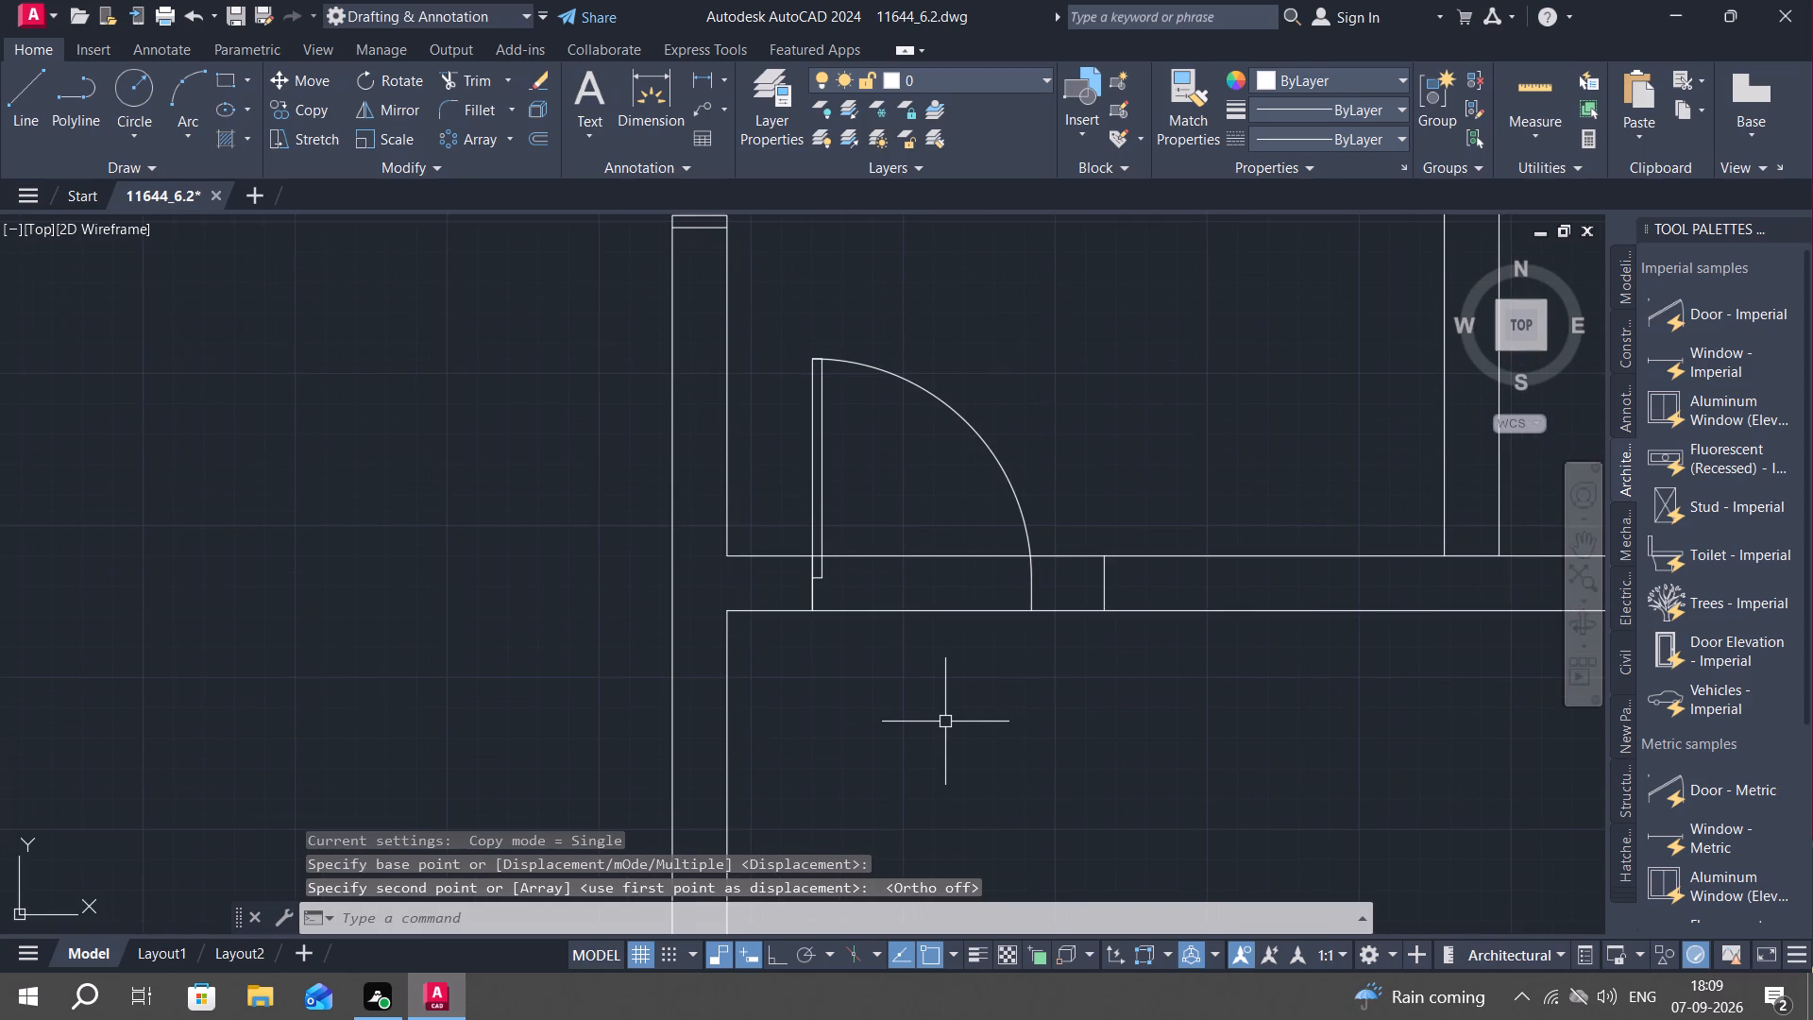
{"action": "key", "text": "Escape"}
{"action": "type", "text": "SC"}
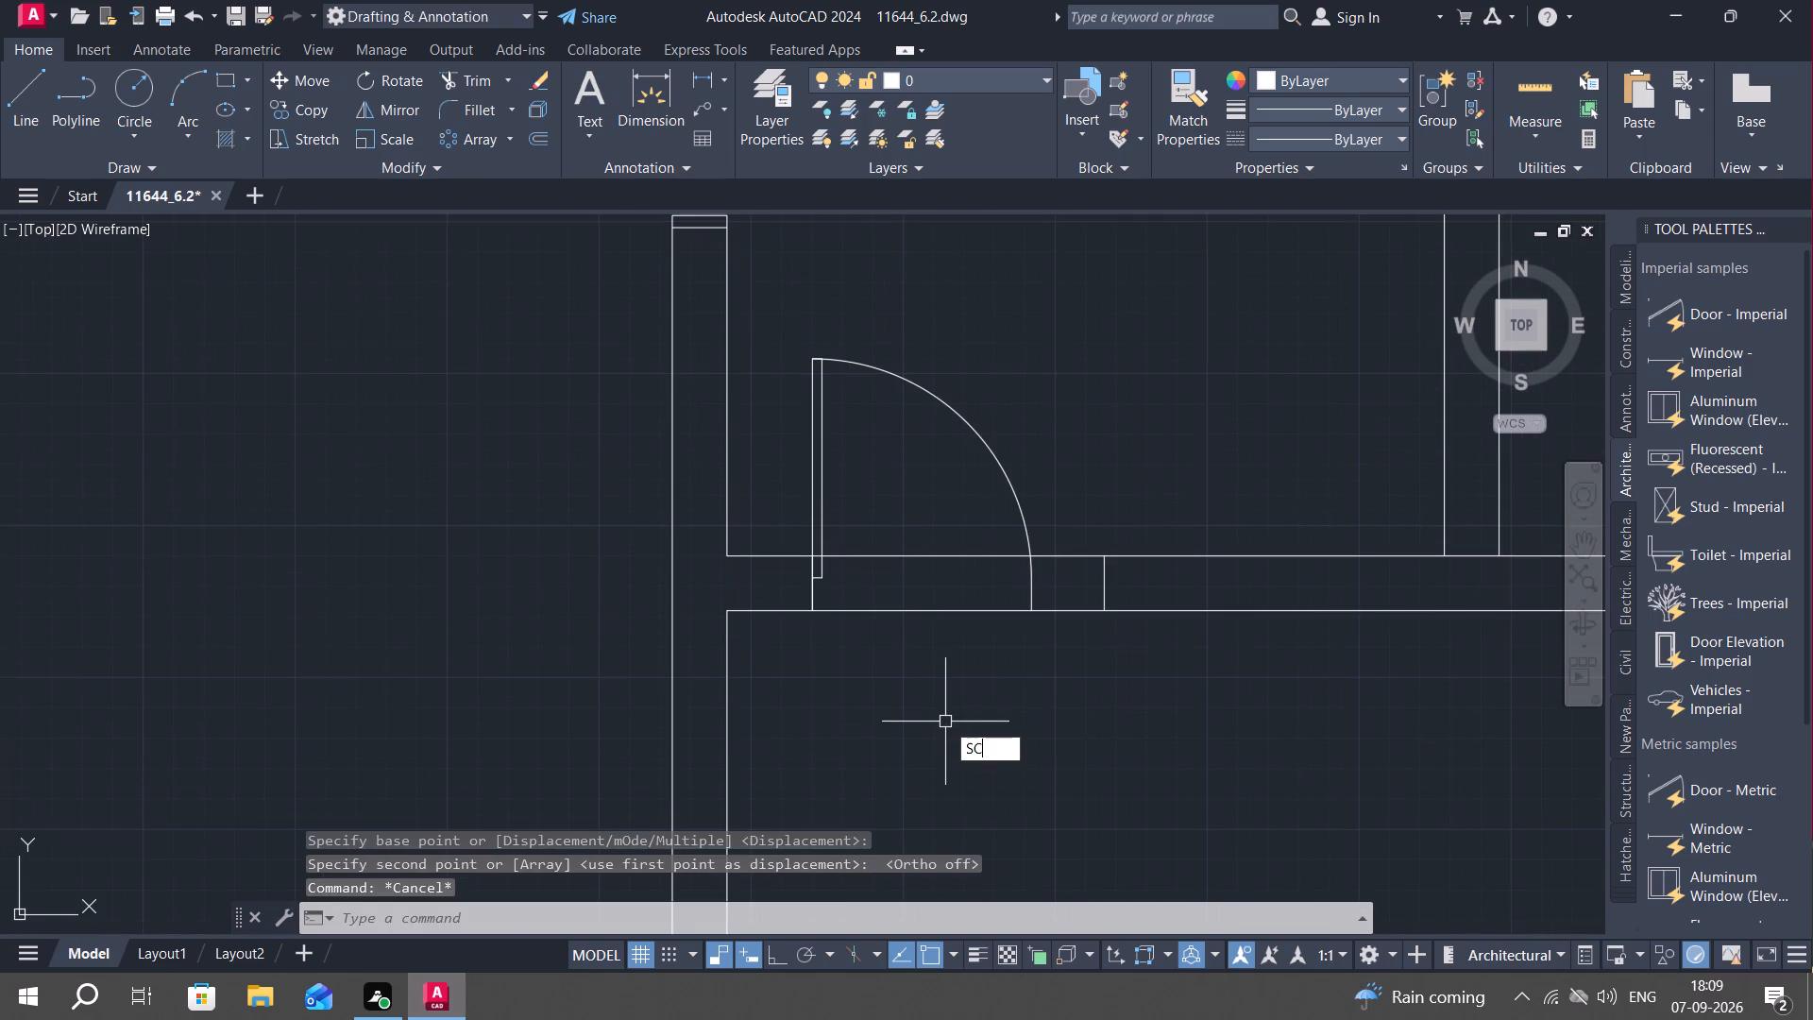
{"action": "key", "text": "space"}
{"action": "left_click", "coordinate": [813, 569]}
{"action": "right_click", "coordinate": [813, 570]}
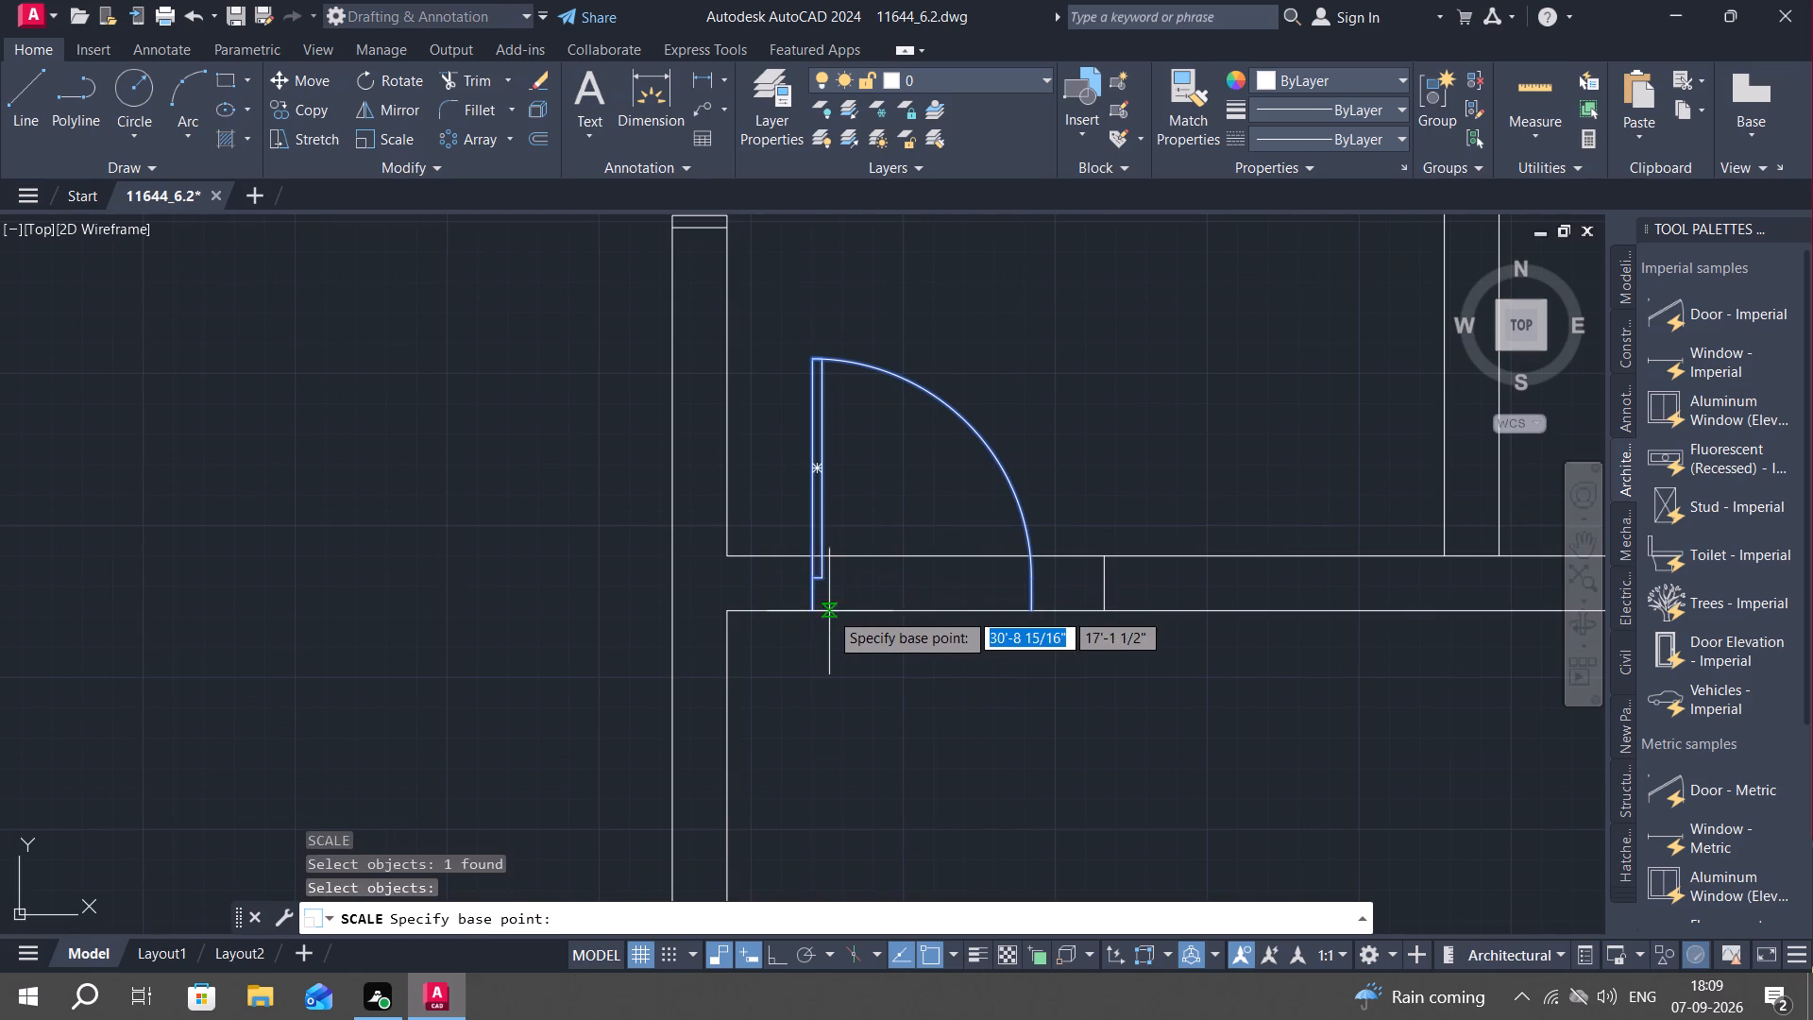
{"action": "left_click", "coordinate": [815, 608]}
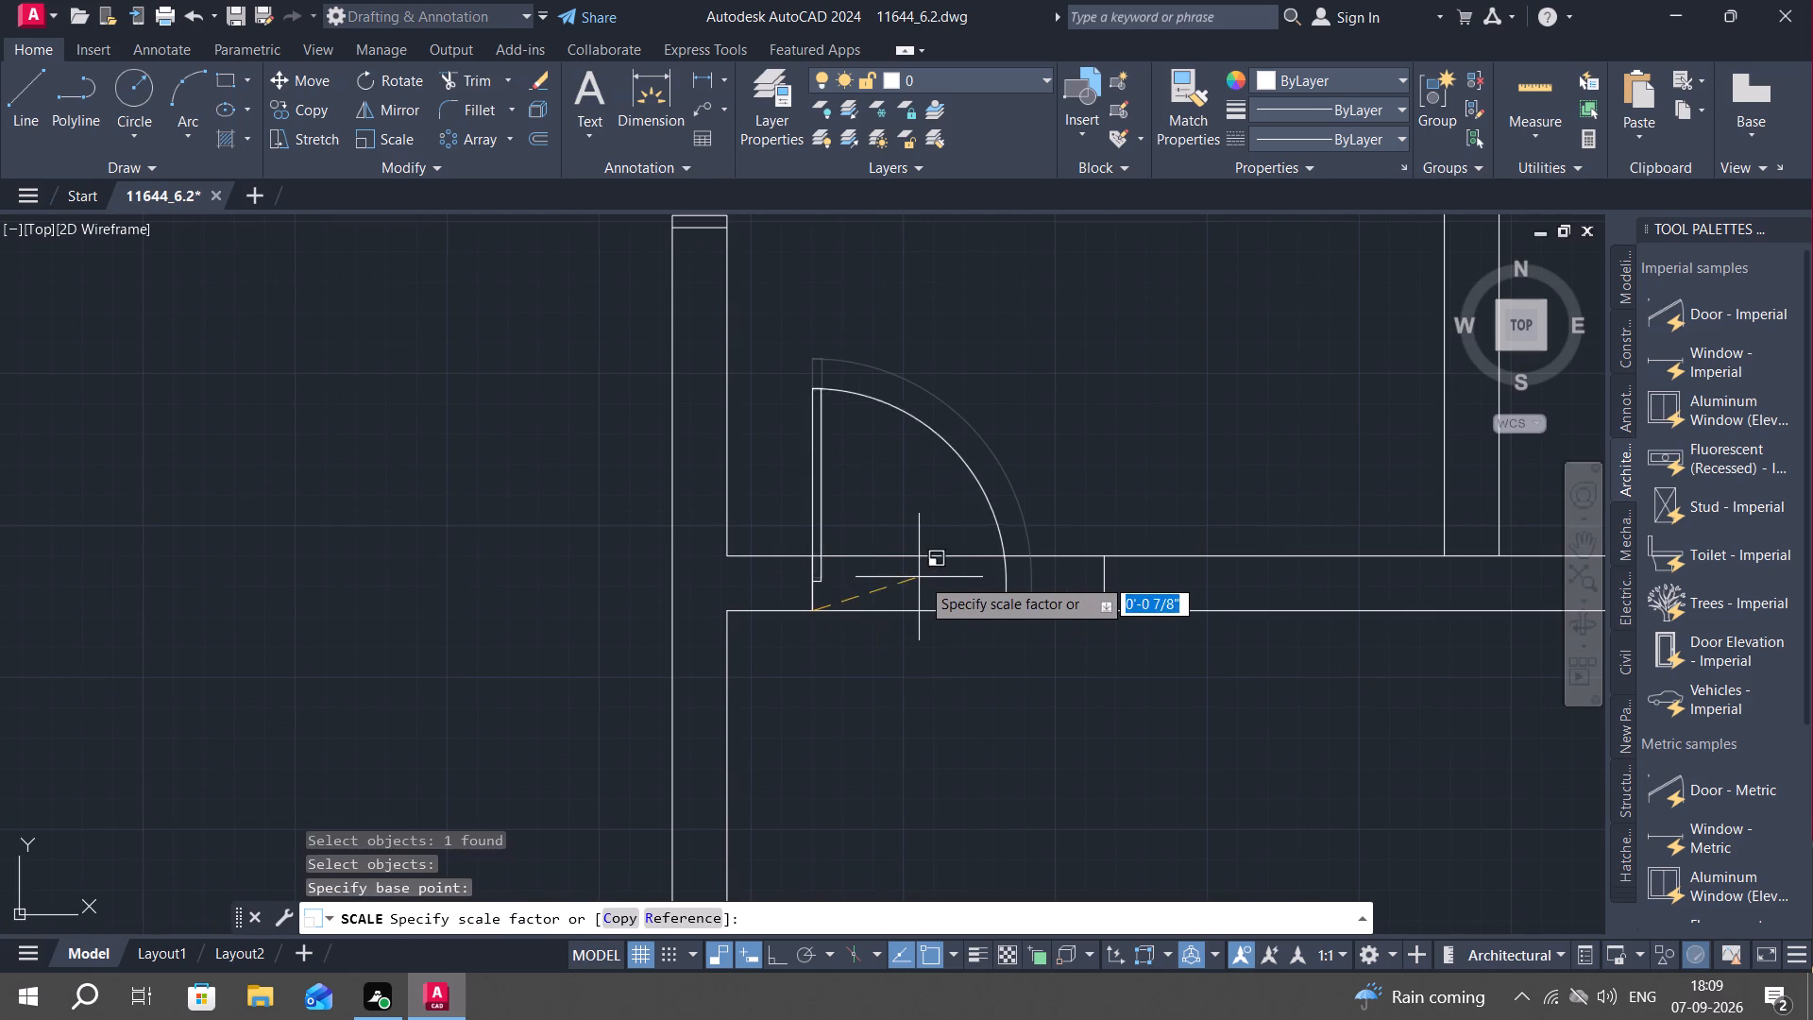
{"action": "left_click", "coordinate": [977, 580]}
Delete the offset line across the wall beside the end of the copied door's swing.
{"action": "scroll", "coordinate": [1126, 578], "scroll_direction": "up", "scroll_amount": 3}
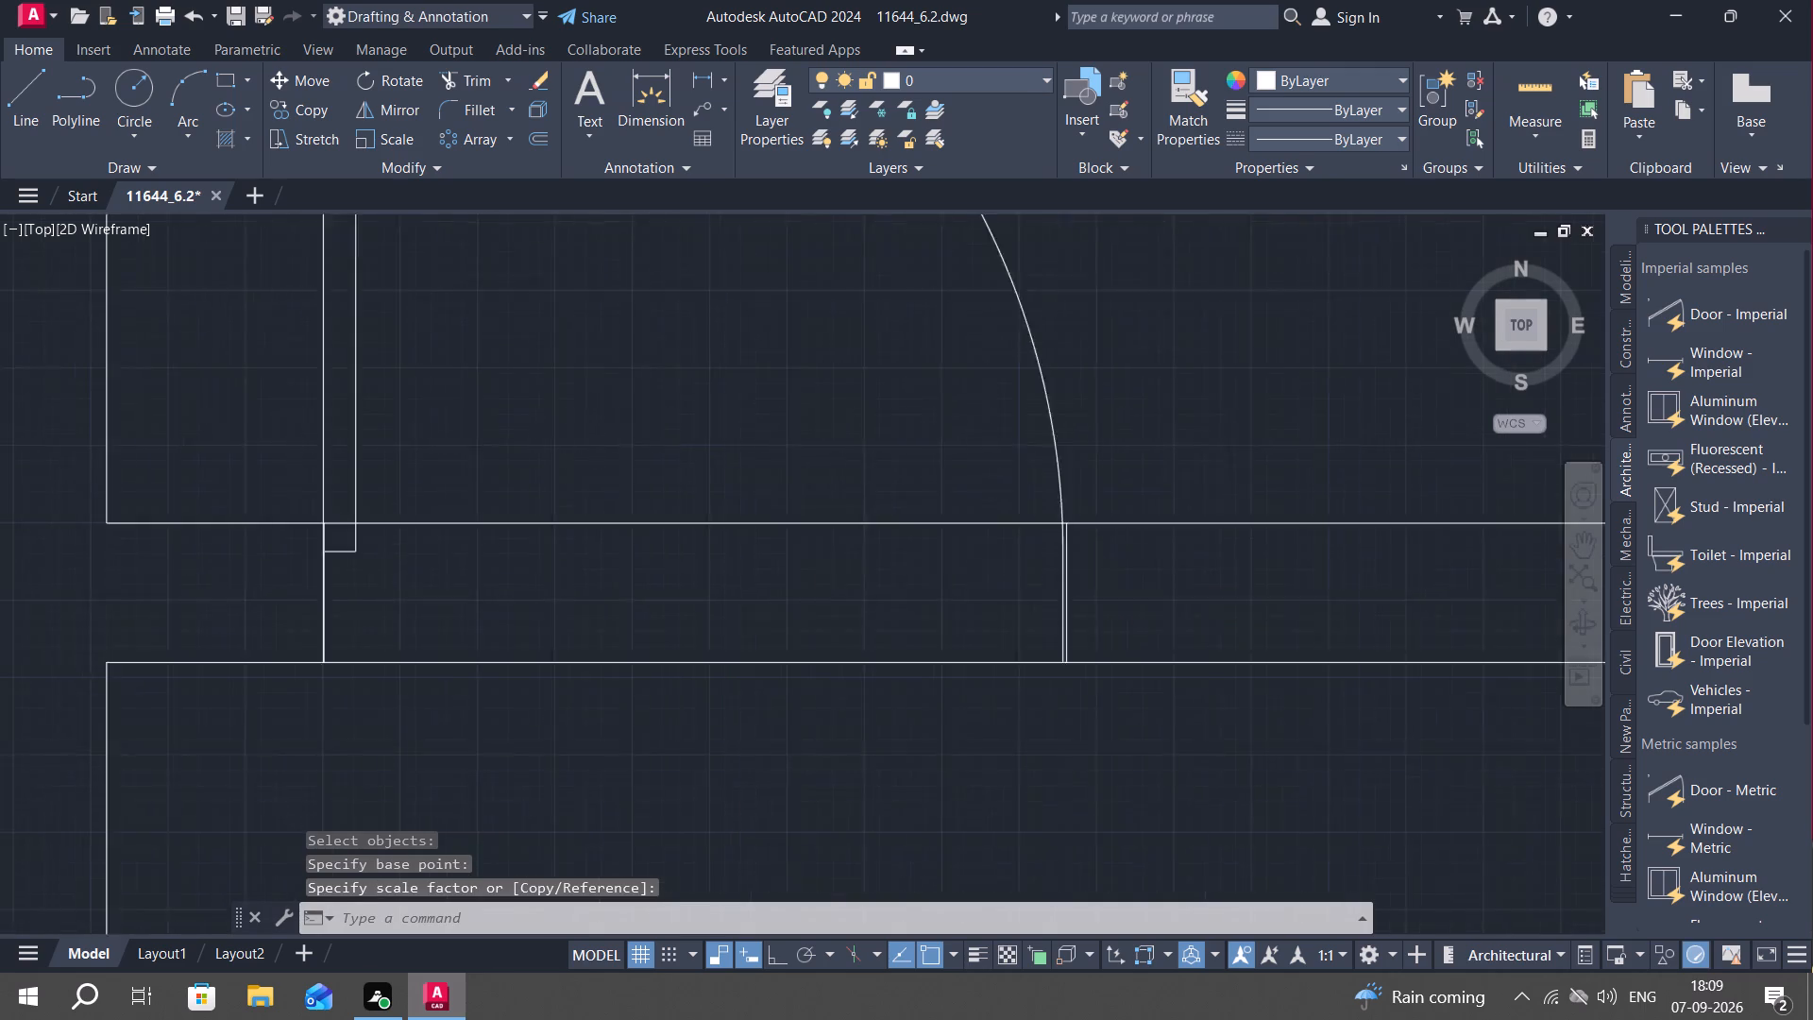
{"action": "left_click", "coordinate": [1029, 540]}
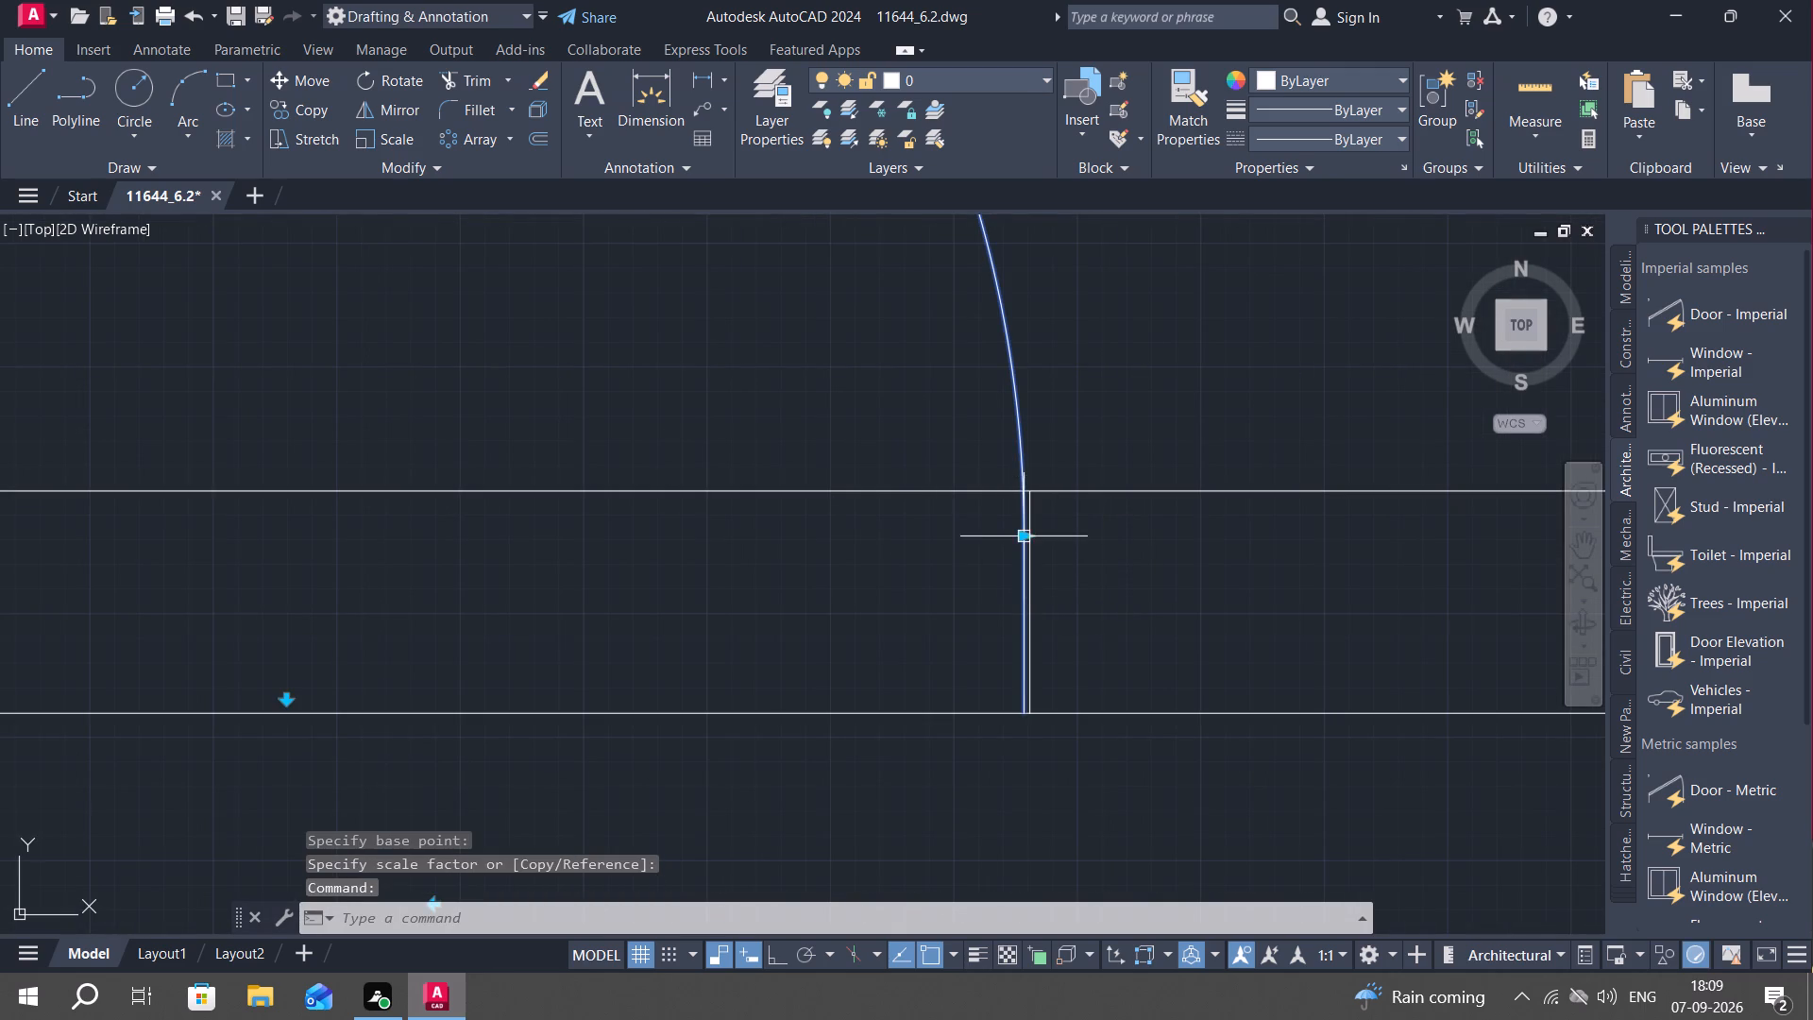
{"action": "scroll", "coordinate": [1036, 548], "scroll_direction": "up", "scroll_amount": 3}
{"action": "key", "text": "Escape"}
{"action": "left_click", "coordinate": [1010, 536]}
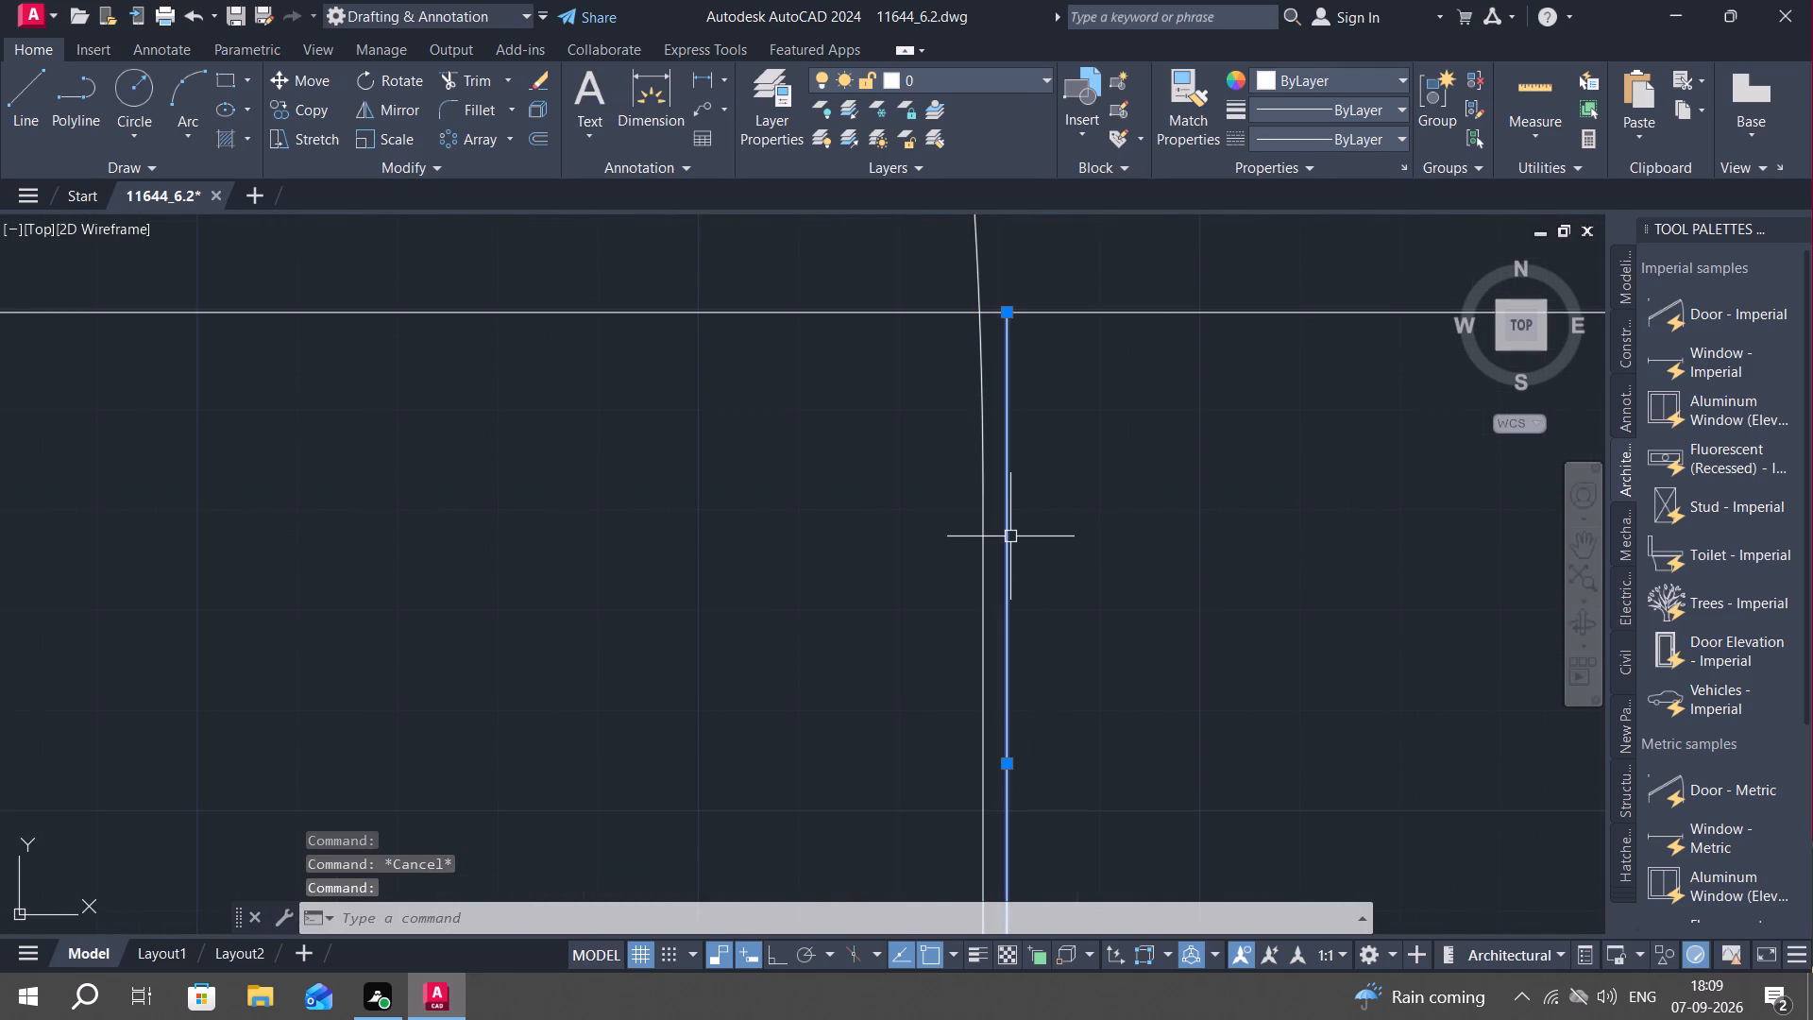
{"action": "key", "text": "Delete"}
Trim both wall lines across the copied door's opening, including the short piece at the door leaf.
{"action": "scroll", "coordinate": [965, 551], "scroll_direction": "down", "scroll_amount": 3}
{"action": "scroll", "coordinate": [886, 594], "scroll_direction": "down", "scroll_amount": 2}
{"action": "middle_click_drag", "start_coordinate": [525, 589], "coordinate": [788, 589]}
{"action": "key", "text": "Escape"}
{"action": "type", "text": "TR"}
{"action": "key", "text": "space"}
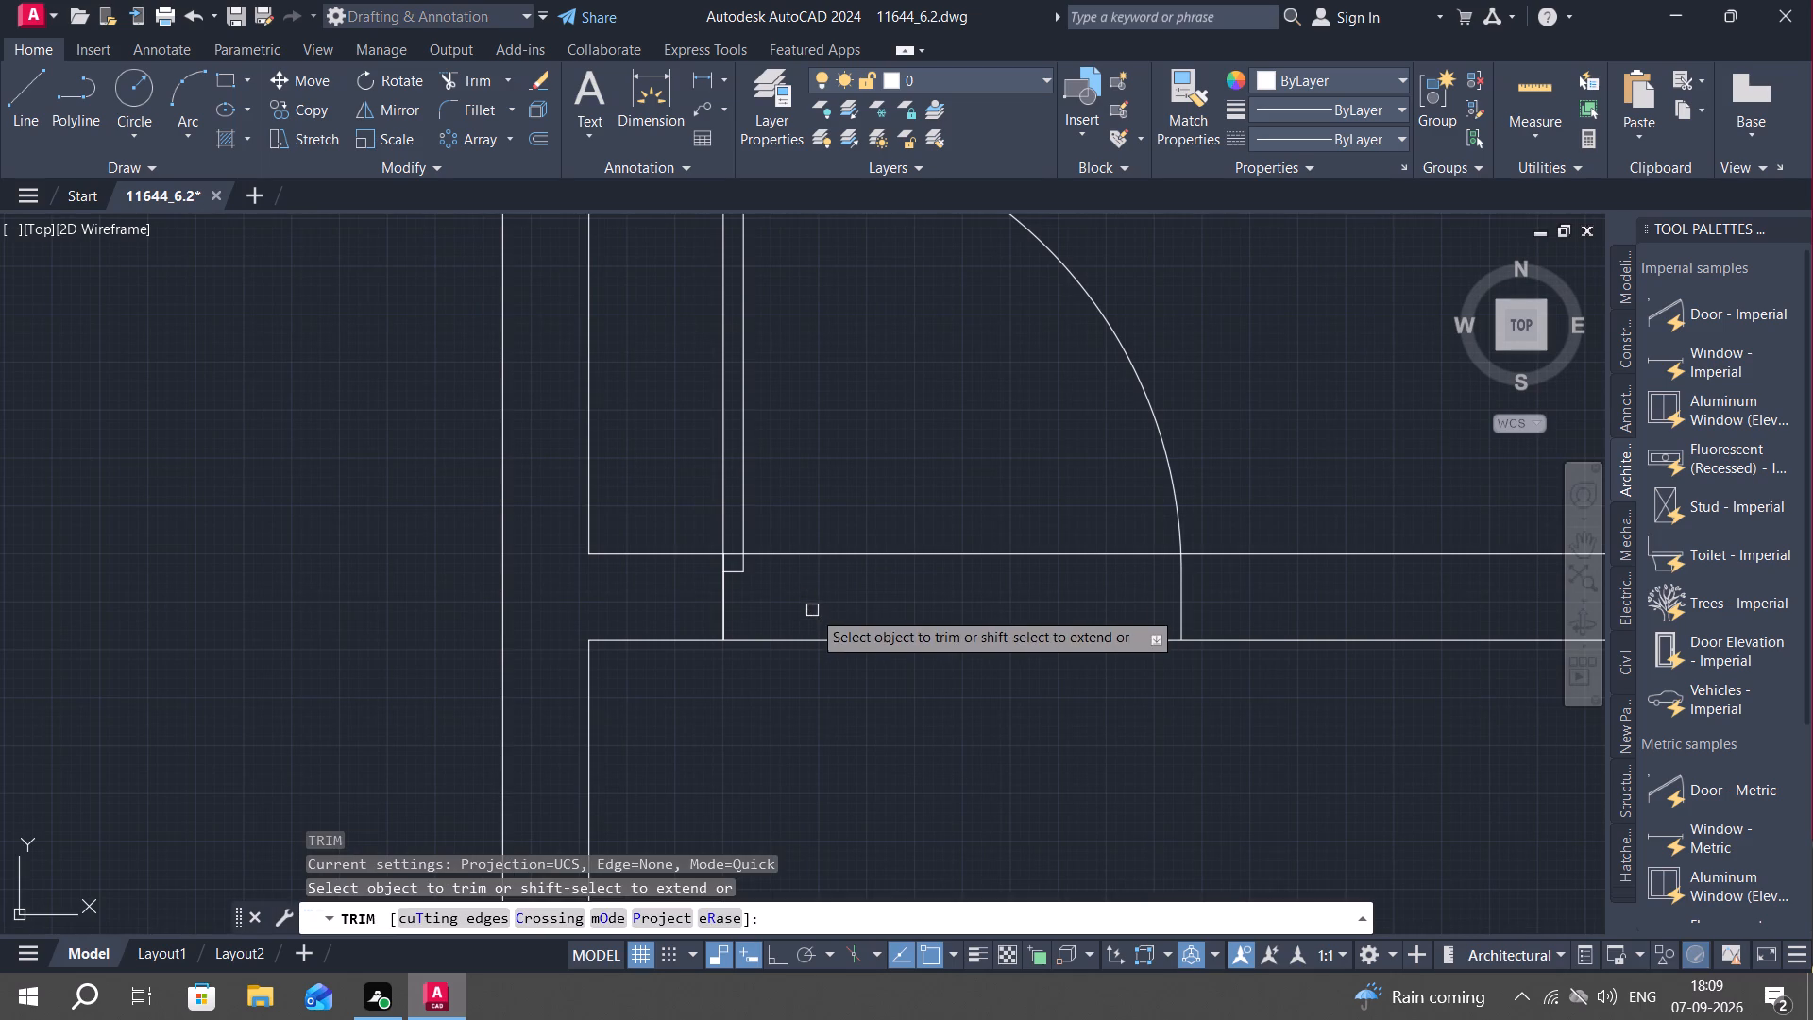
{"action": "left_click", "coordinate": [737, 553]}
{"action": "left_click_drag", "start_coordinate": [812, 520], "coordinate": [875, 642]}
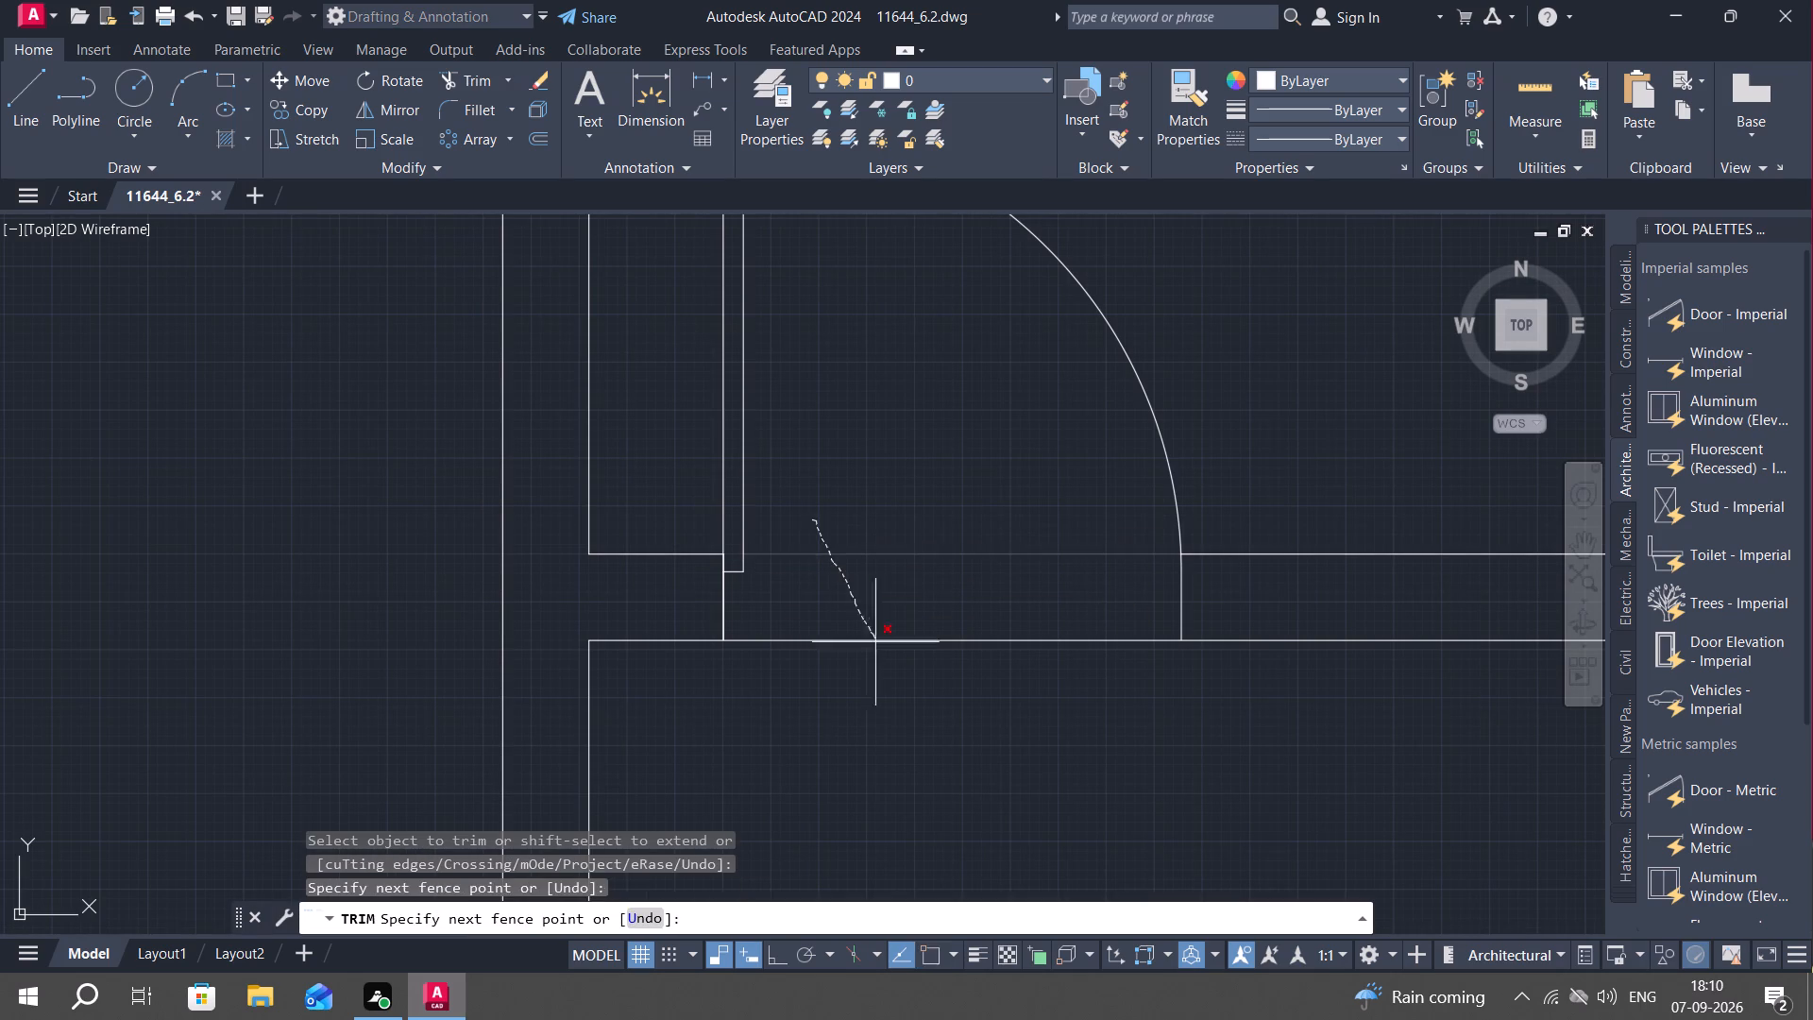
{"action": "left_click_drag", "start_coordinate": [875, 642], "coordinate": [888, 670]}
{"action": "key", "text": "Escape"}
Extend the lower wall line across the new door's opening to the wall beside the kitchen.
{"action": "scroll", "coordinate": [889, 659], "scroll_direction": "down", "scroll_amount": 3}
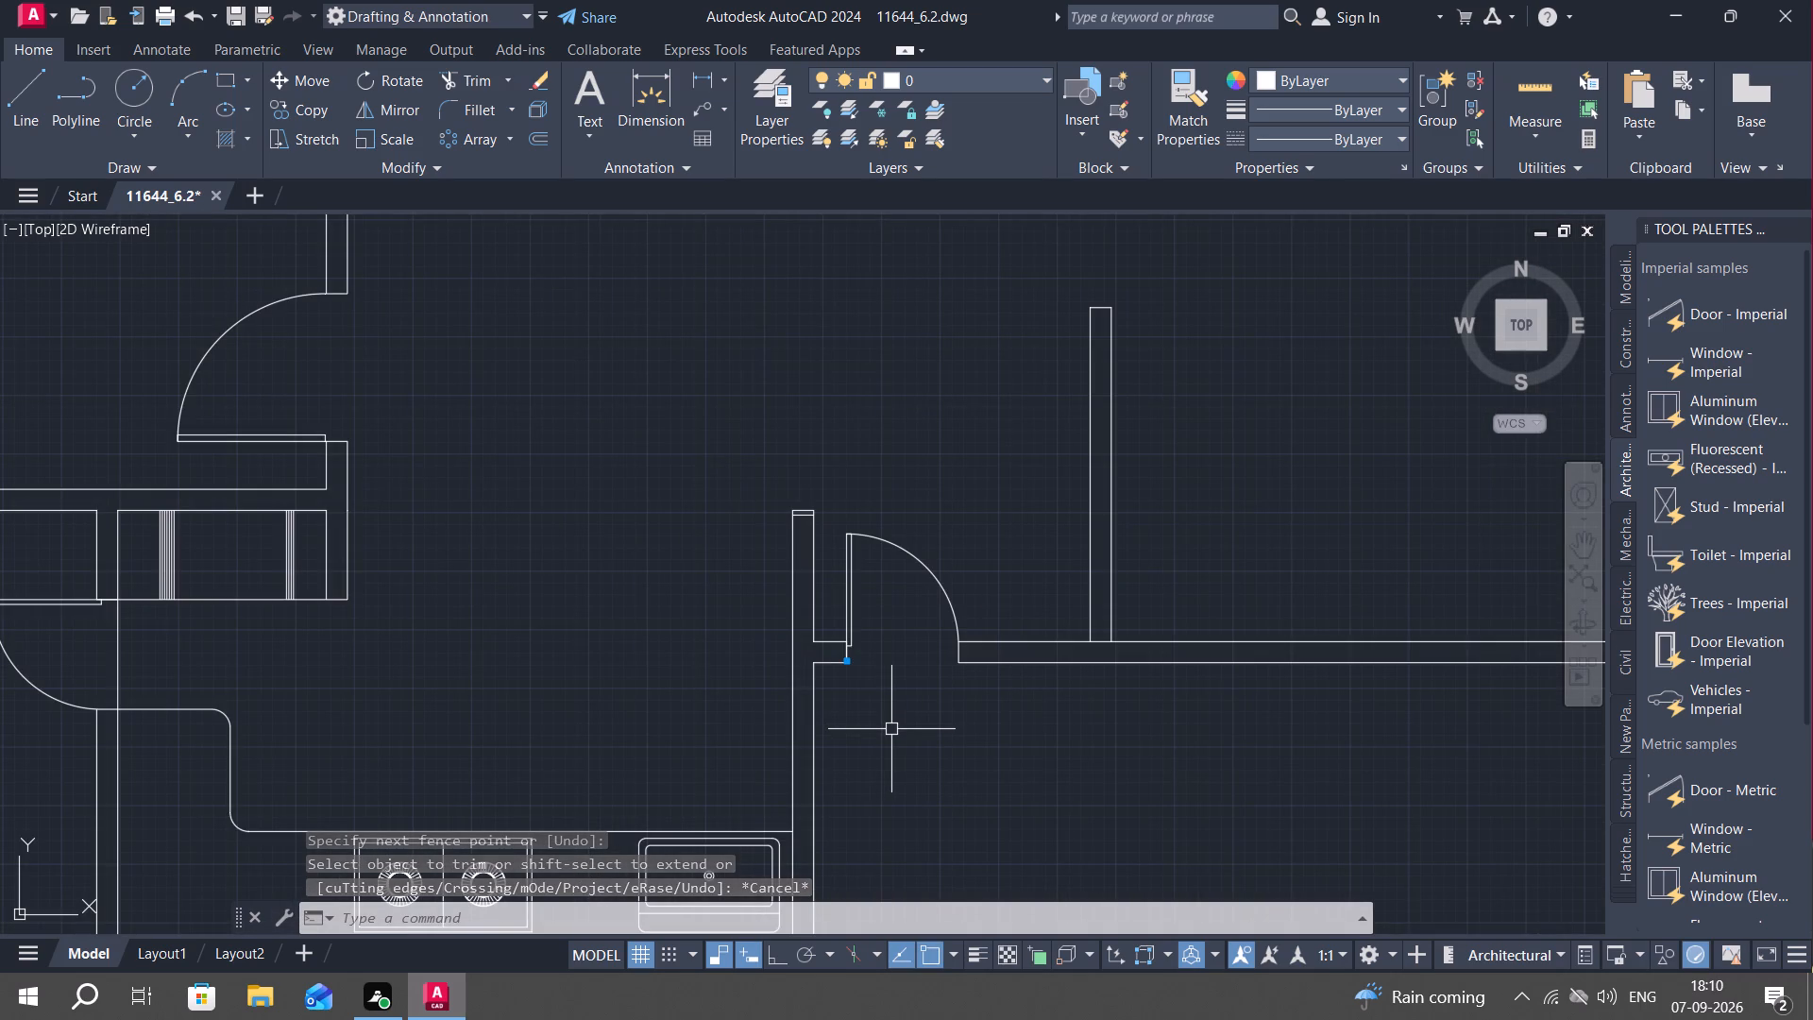
{"action": "type", "text": "EX"}
{"action": "key", "text": "space"}
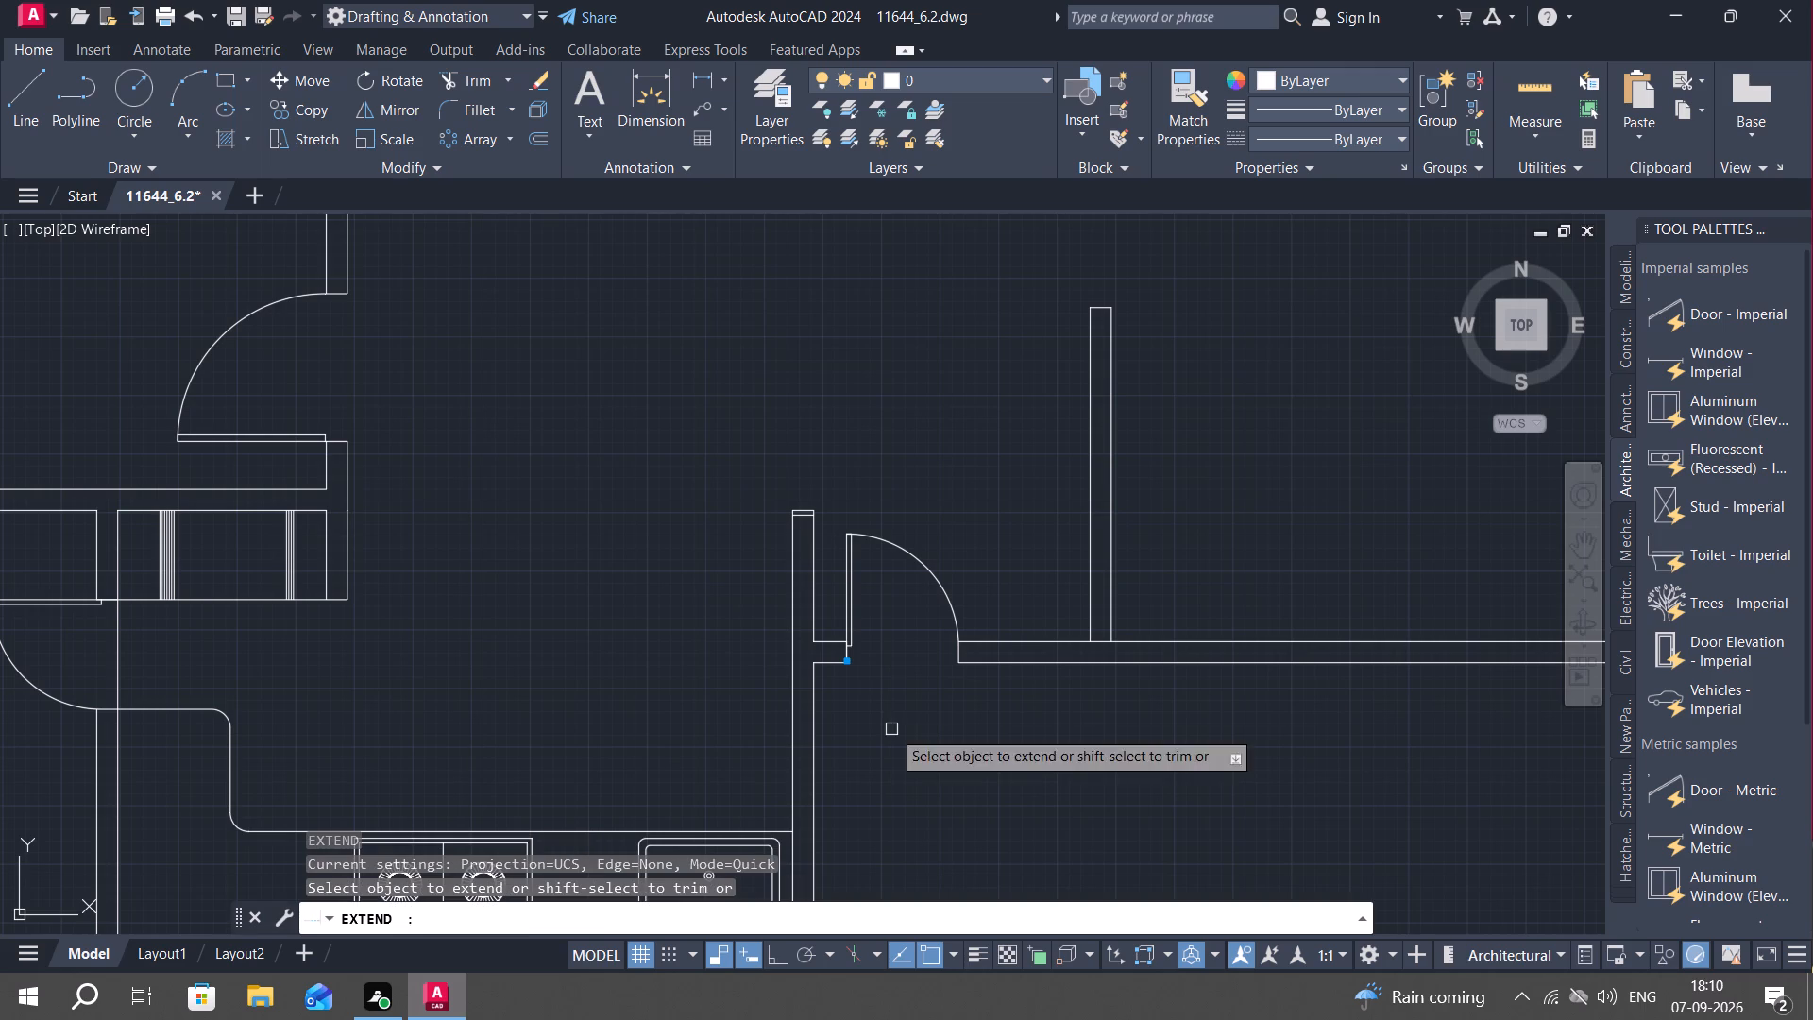
{"action": "left_click", "coordinate": [1010, 662]}
{"action": "key", "text": "Escape"}
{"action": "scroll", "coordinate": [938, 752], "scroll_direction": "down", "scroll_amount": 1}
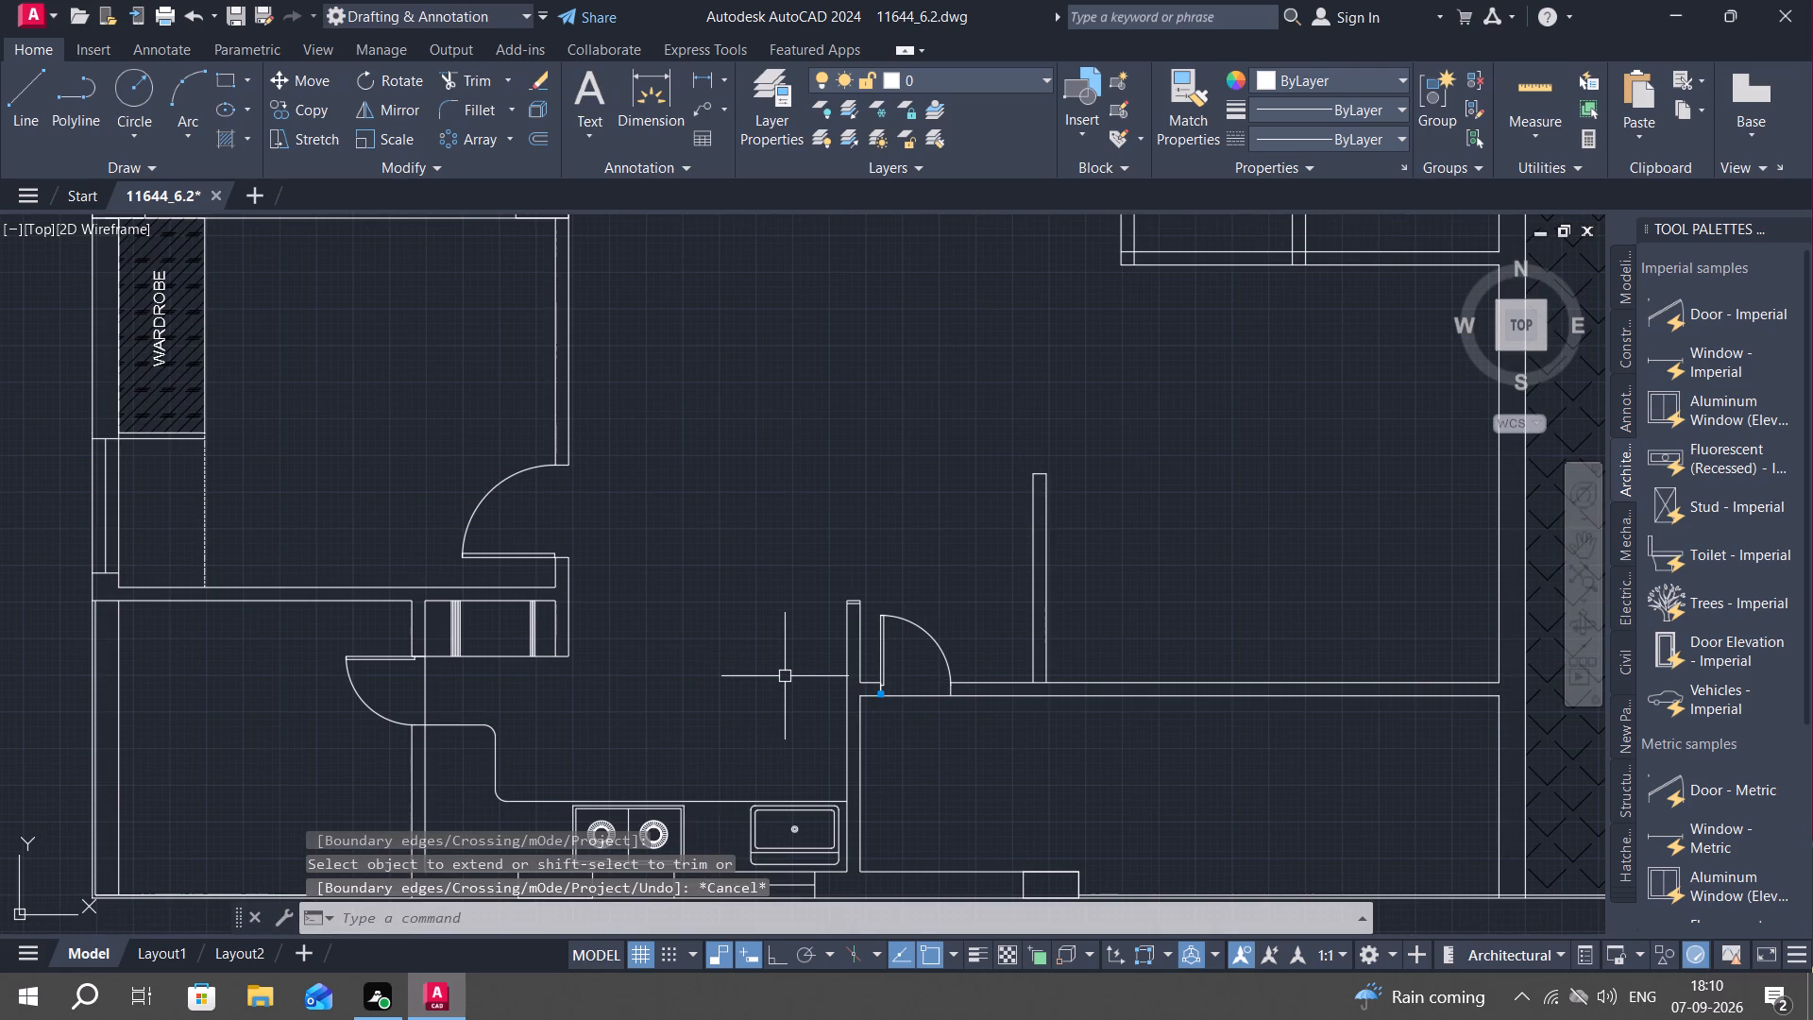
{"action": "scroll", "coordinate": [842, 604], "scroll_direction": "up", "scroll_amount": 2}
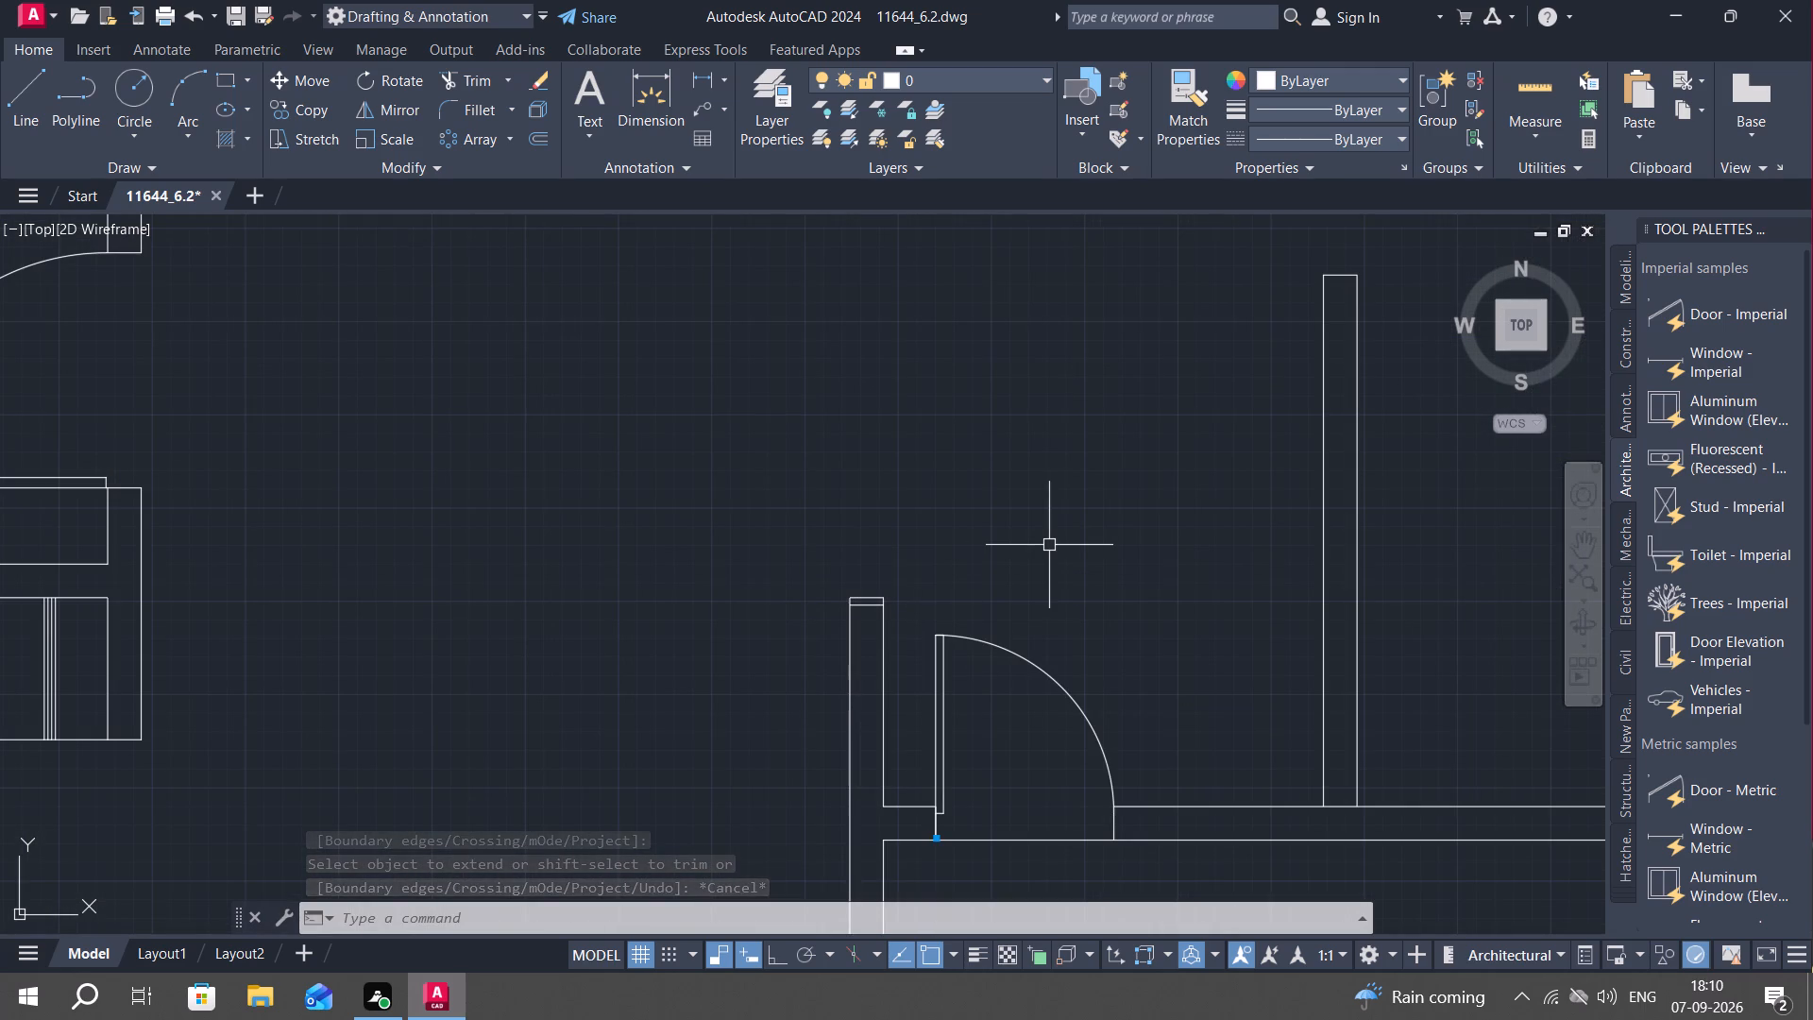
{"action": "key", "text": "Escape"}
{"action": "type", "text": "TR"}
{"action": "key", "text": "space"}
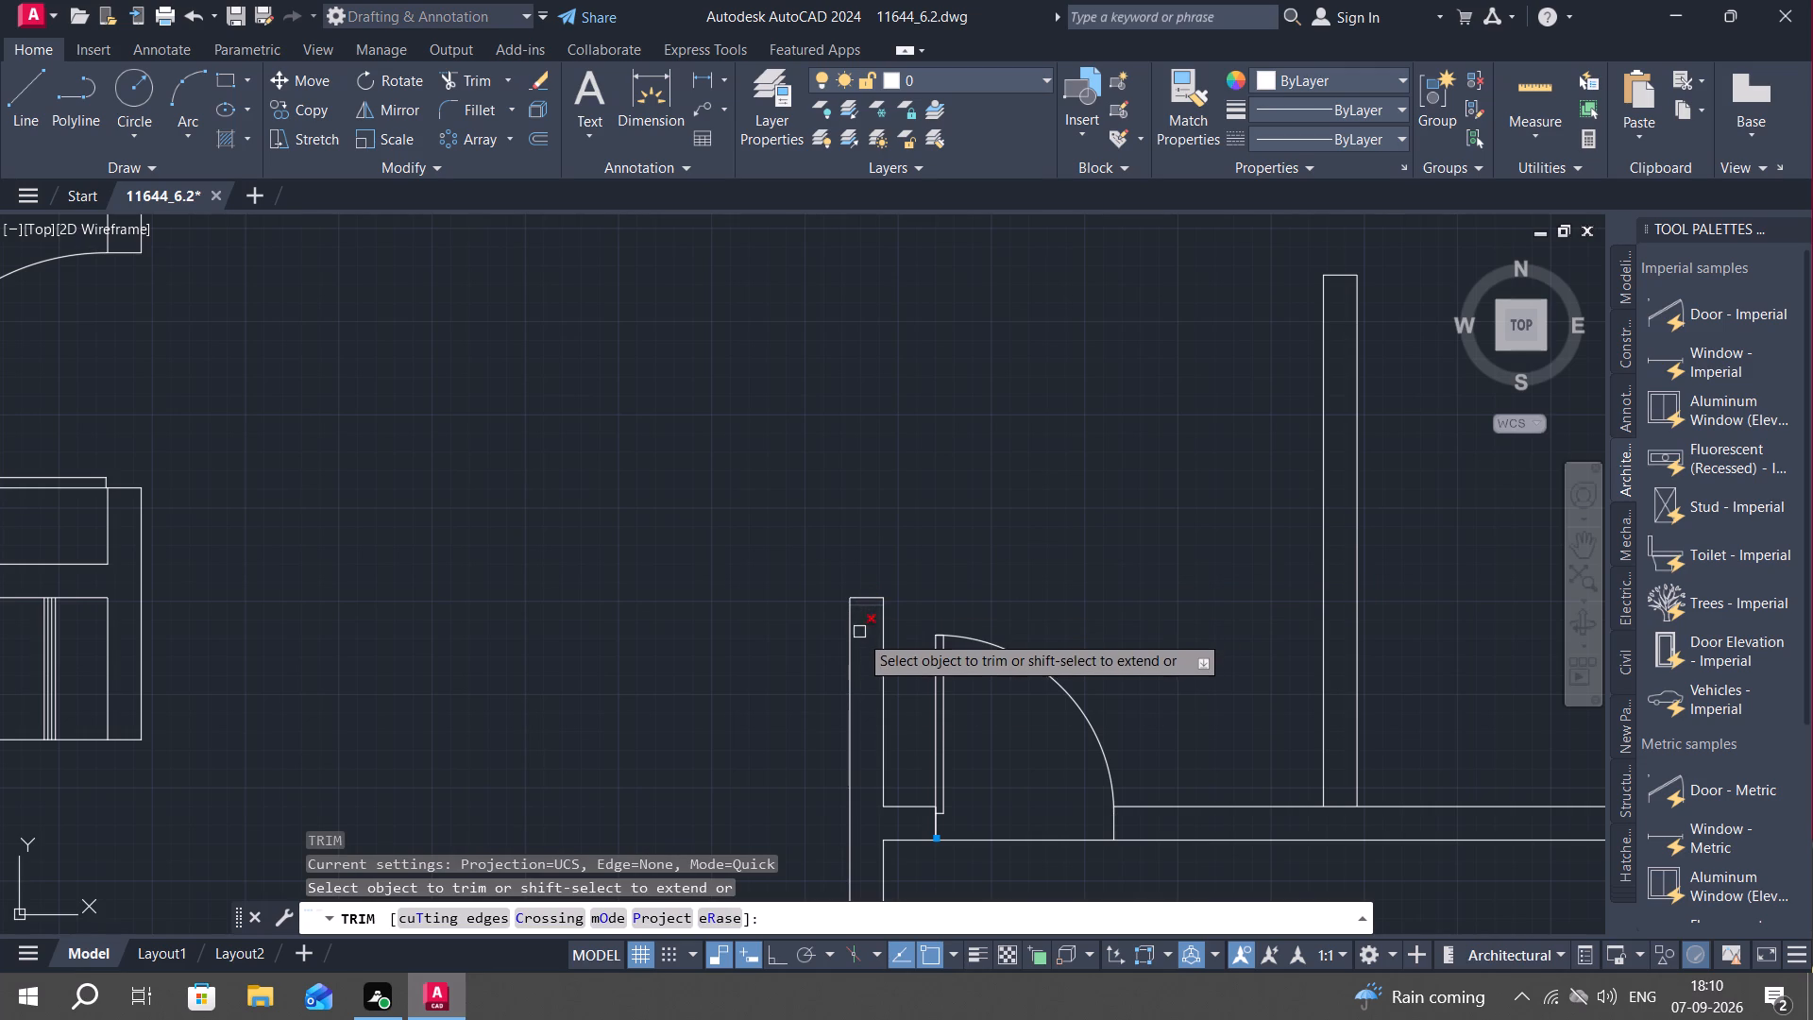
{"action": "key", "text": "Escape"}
Hatch the long room below the new door with the ANGLE pattern at angle 45 and scale 45.
{"action": "scroll", "coordinate": [777, 694], "scroll_direction": "down", "scroll_amount": 2}
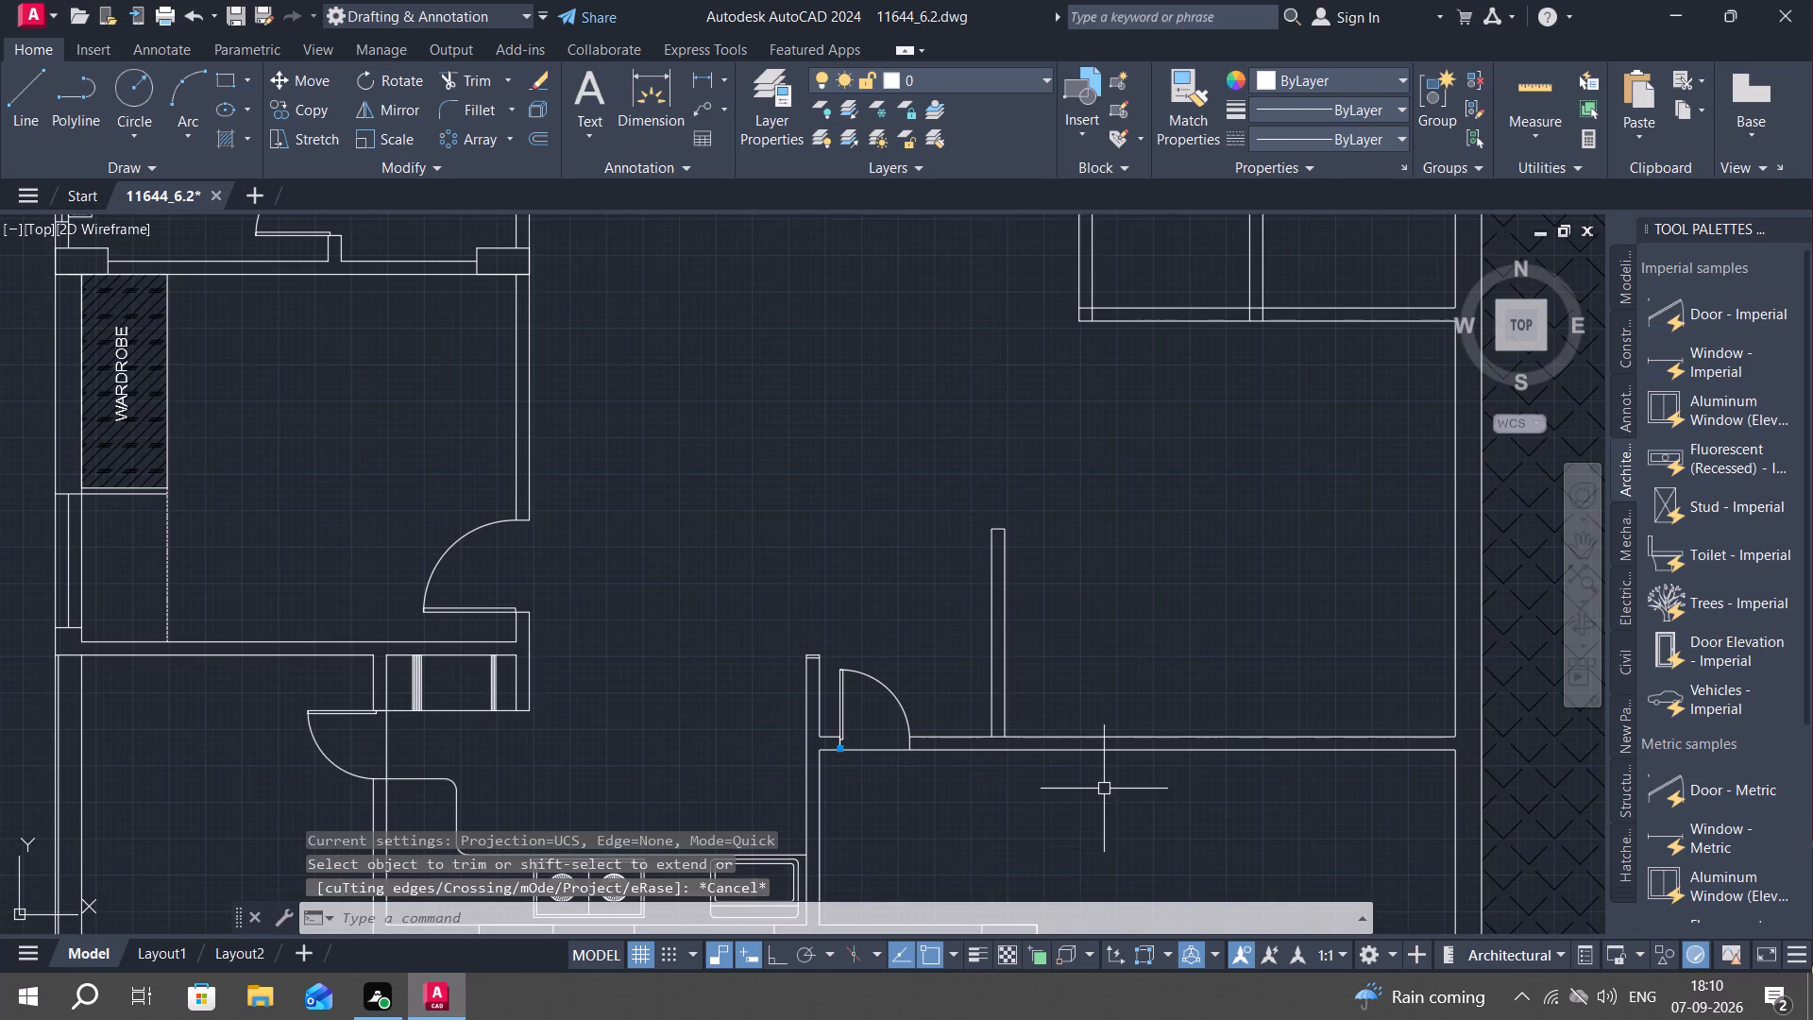
{"action": "middle_click_drag", "start_coordinate": [1104, 789], "coordinate": [1052, 637]}
{"action": "middle_click_drag", "start_coordinate": [1064, 735], "coordinate": [1058, 655]}
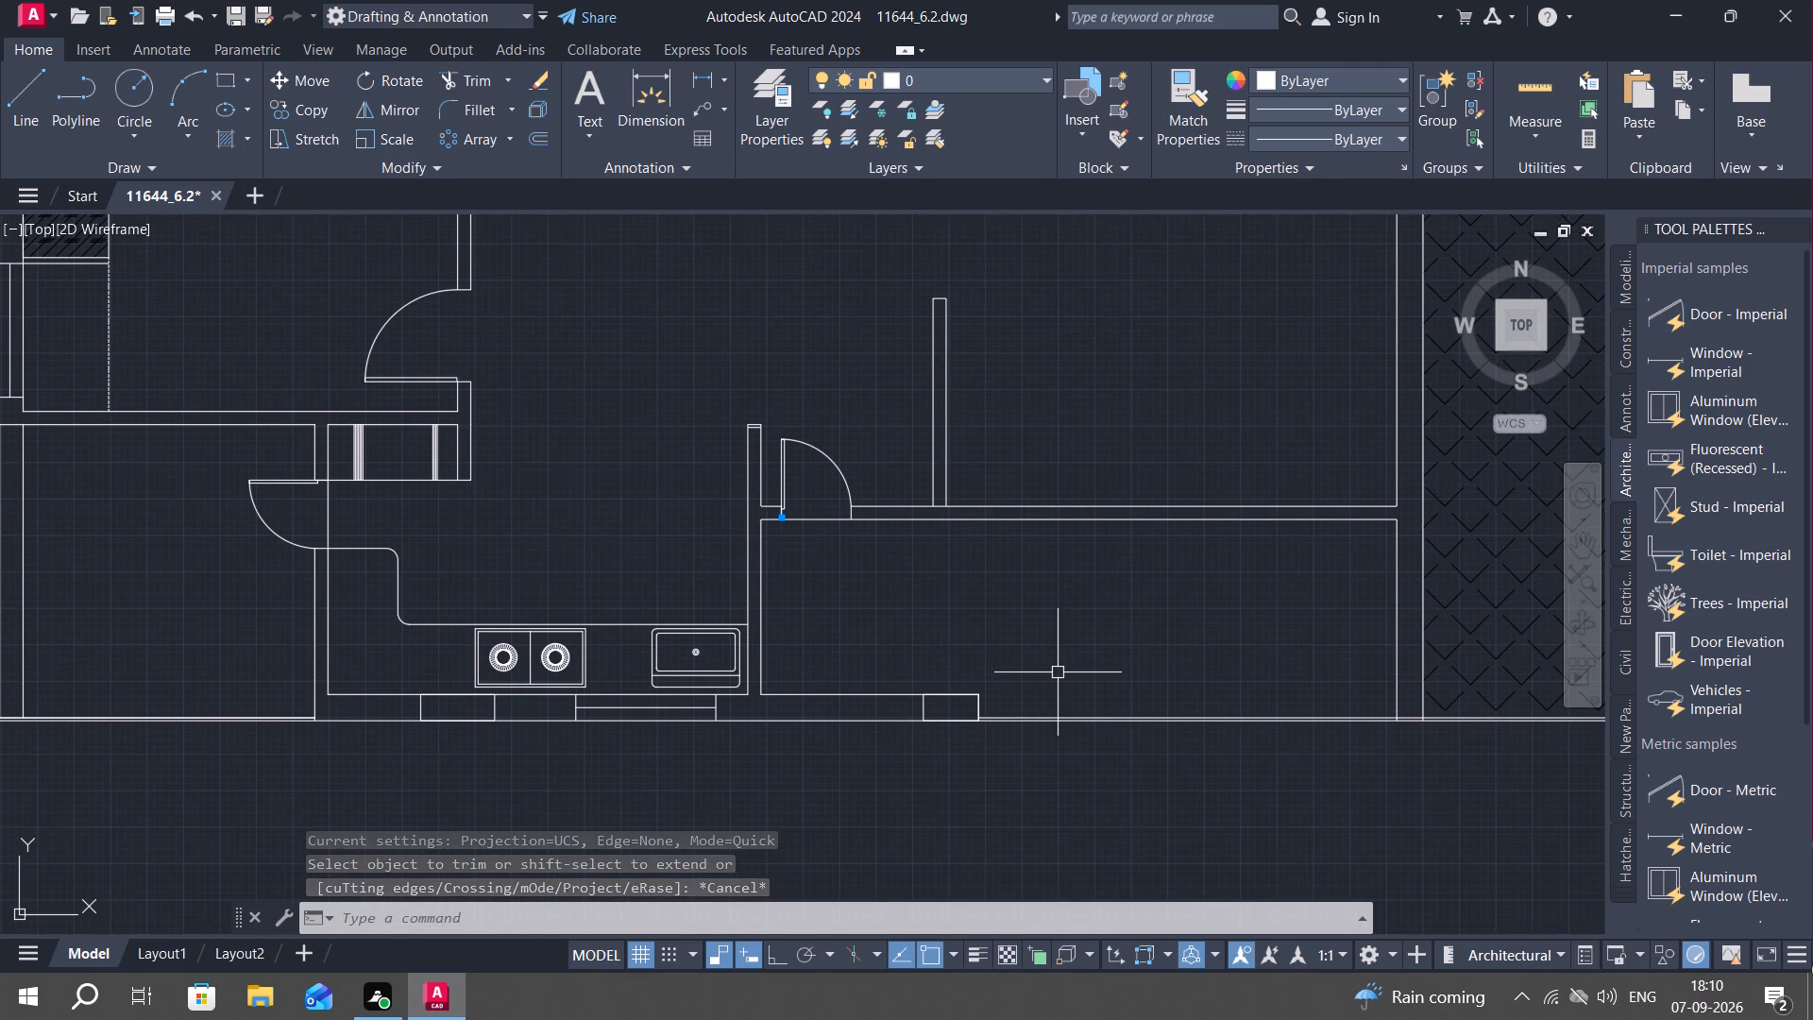
{"action": "type", "text": "H"}
{"action": "key", "text": "space"}
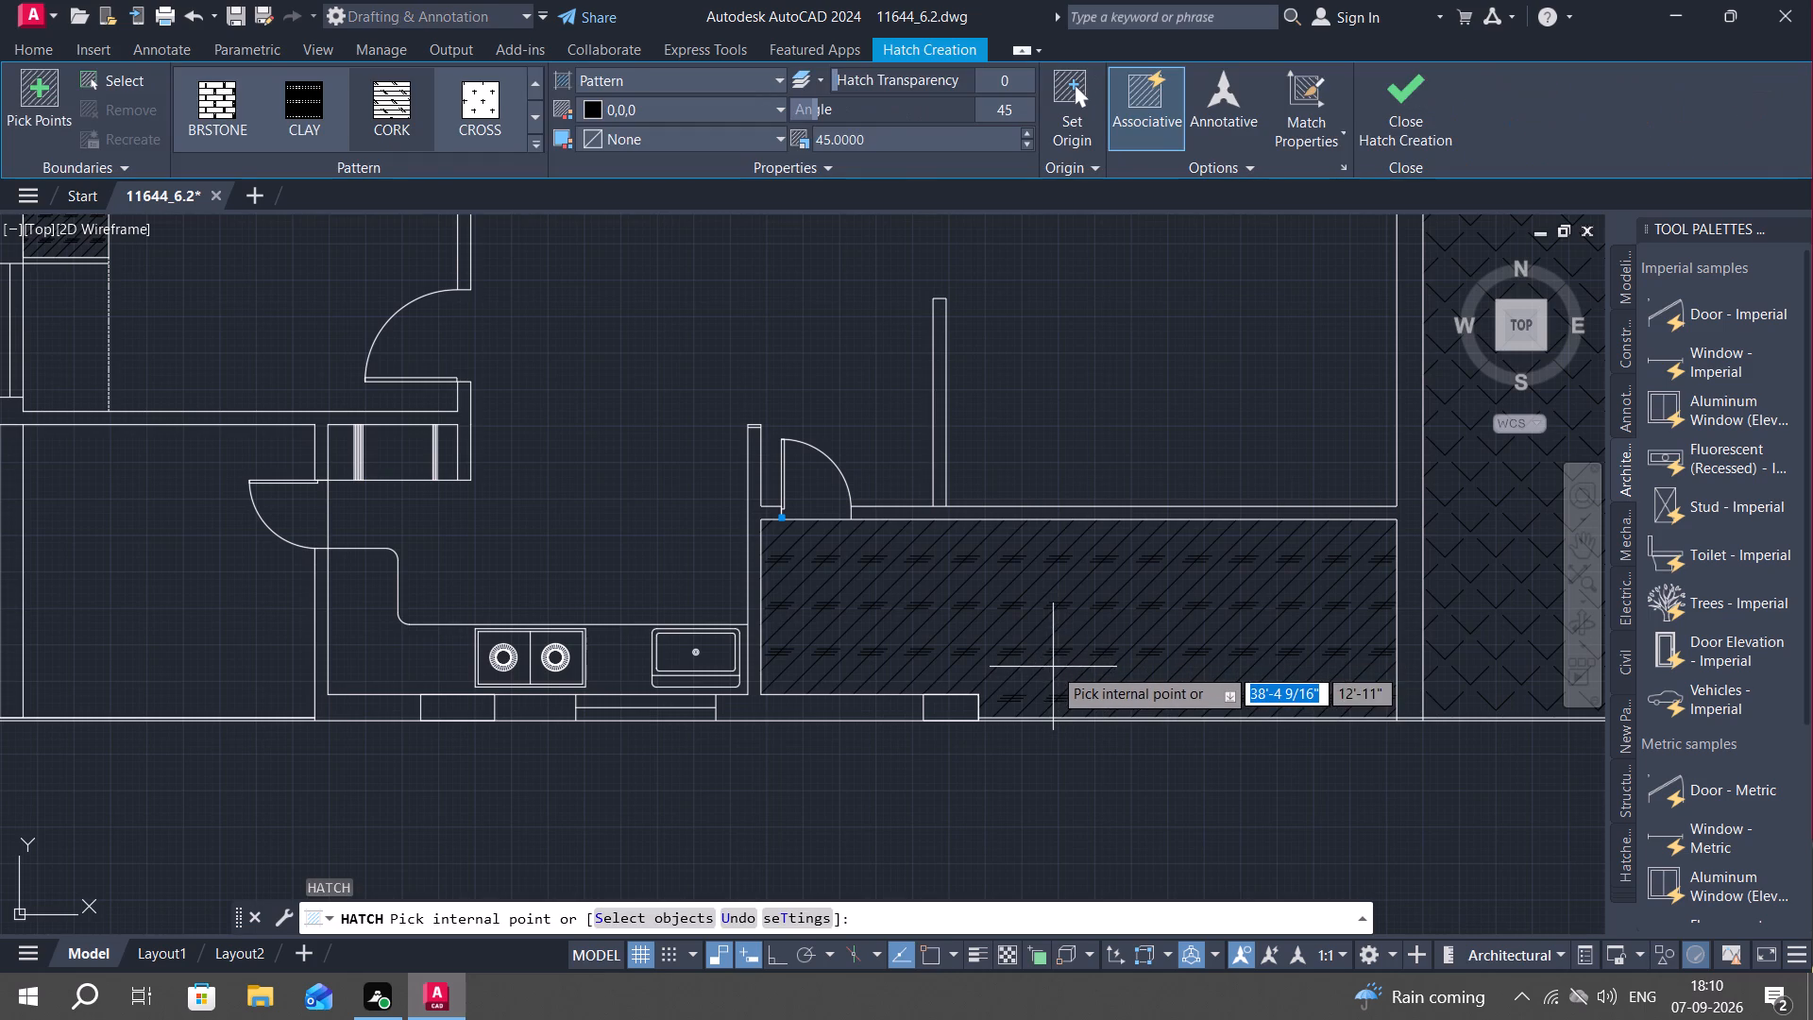
{"action": "key", "text": "Escape"}
{"action": "key", "text": "h"}
{"action": "key", "text": "space"}
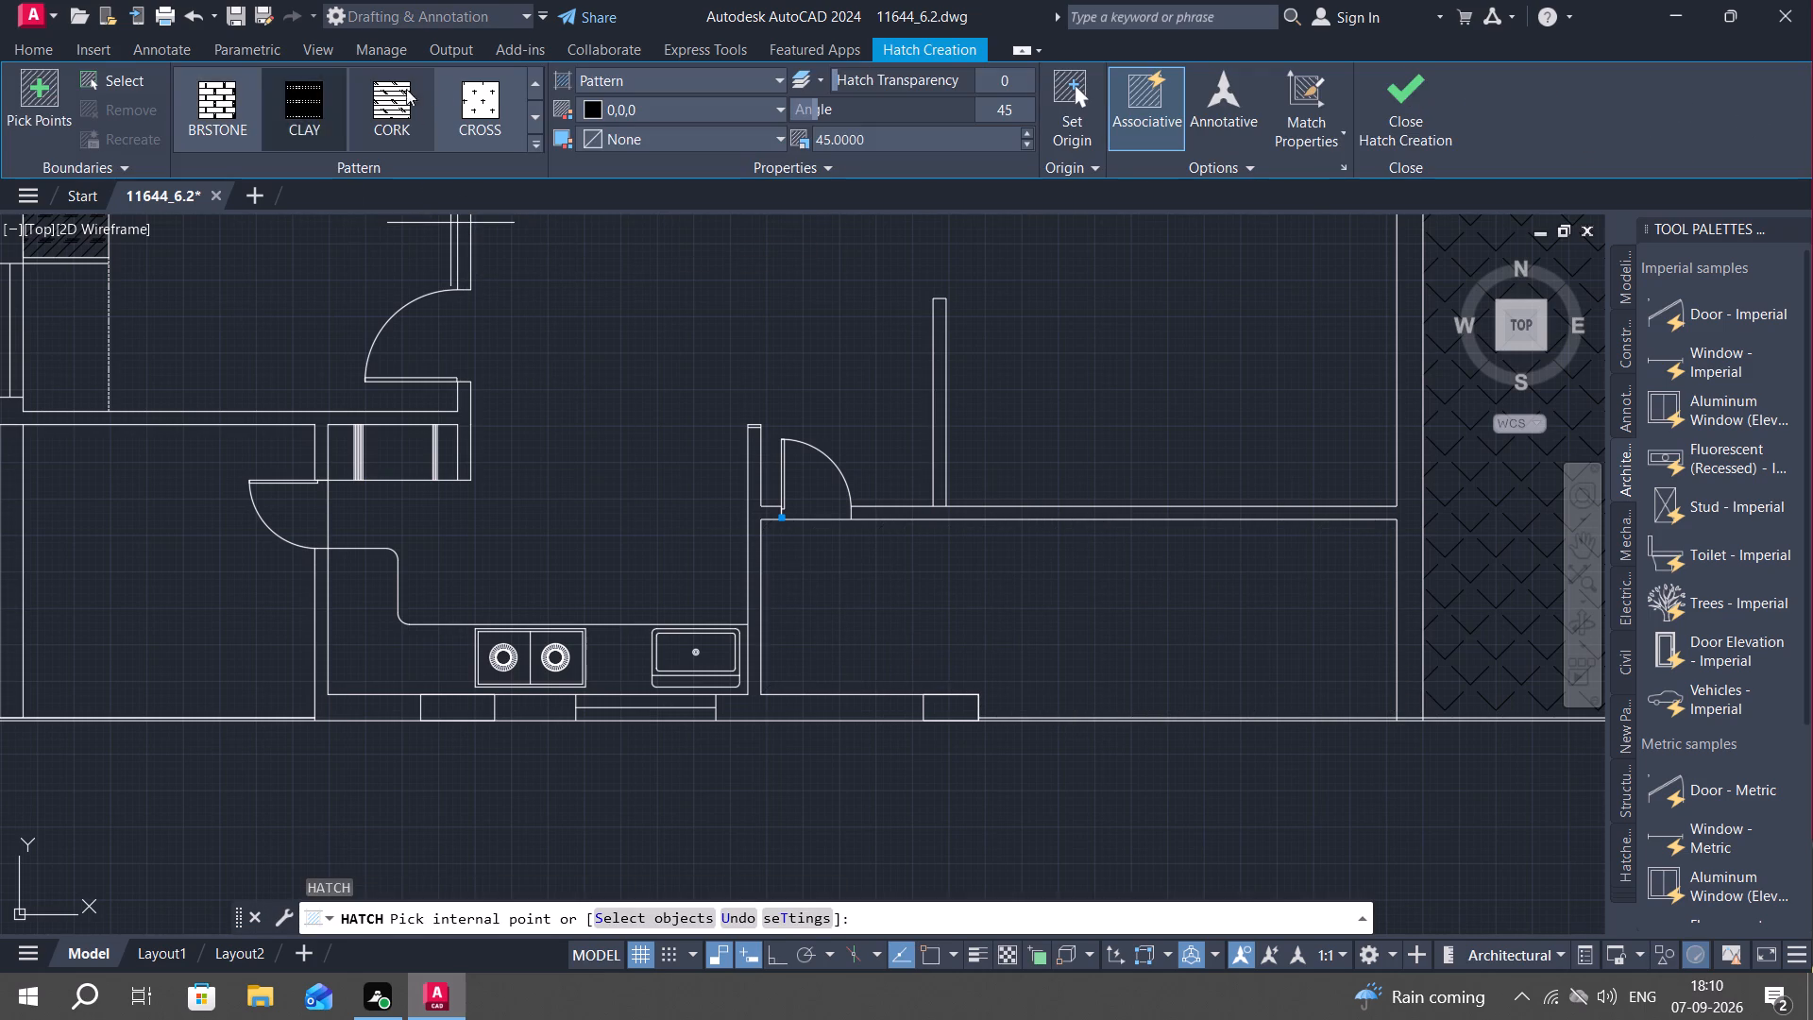
{"action": "scroll", "coordinate": [528, 92], "scroll_direction": "up", "scroll_amount": 13}
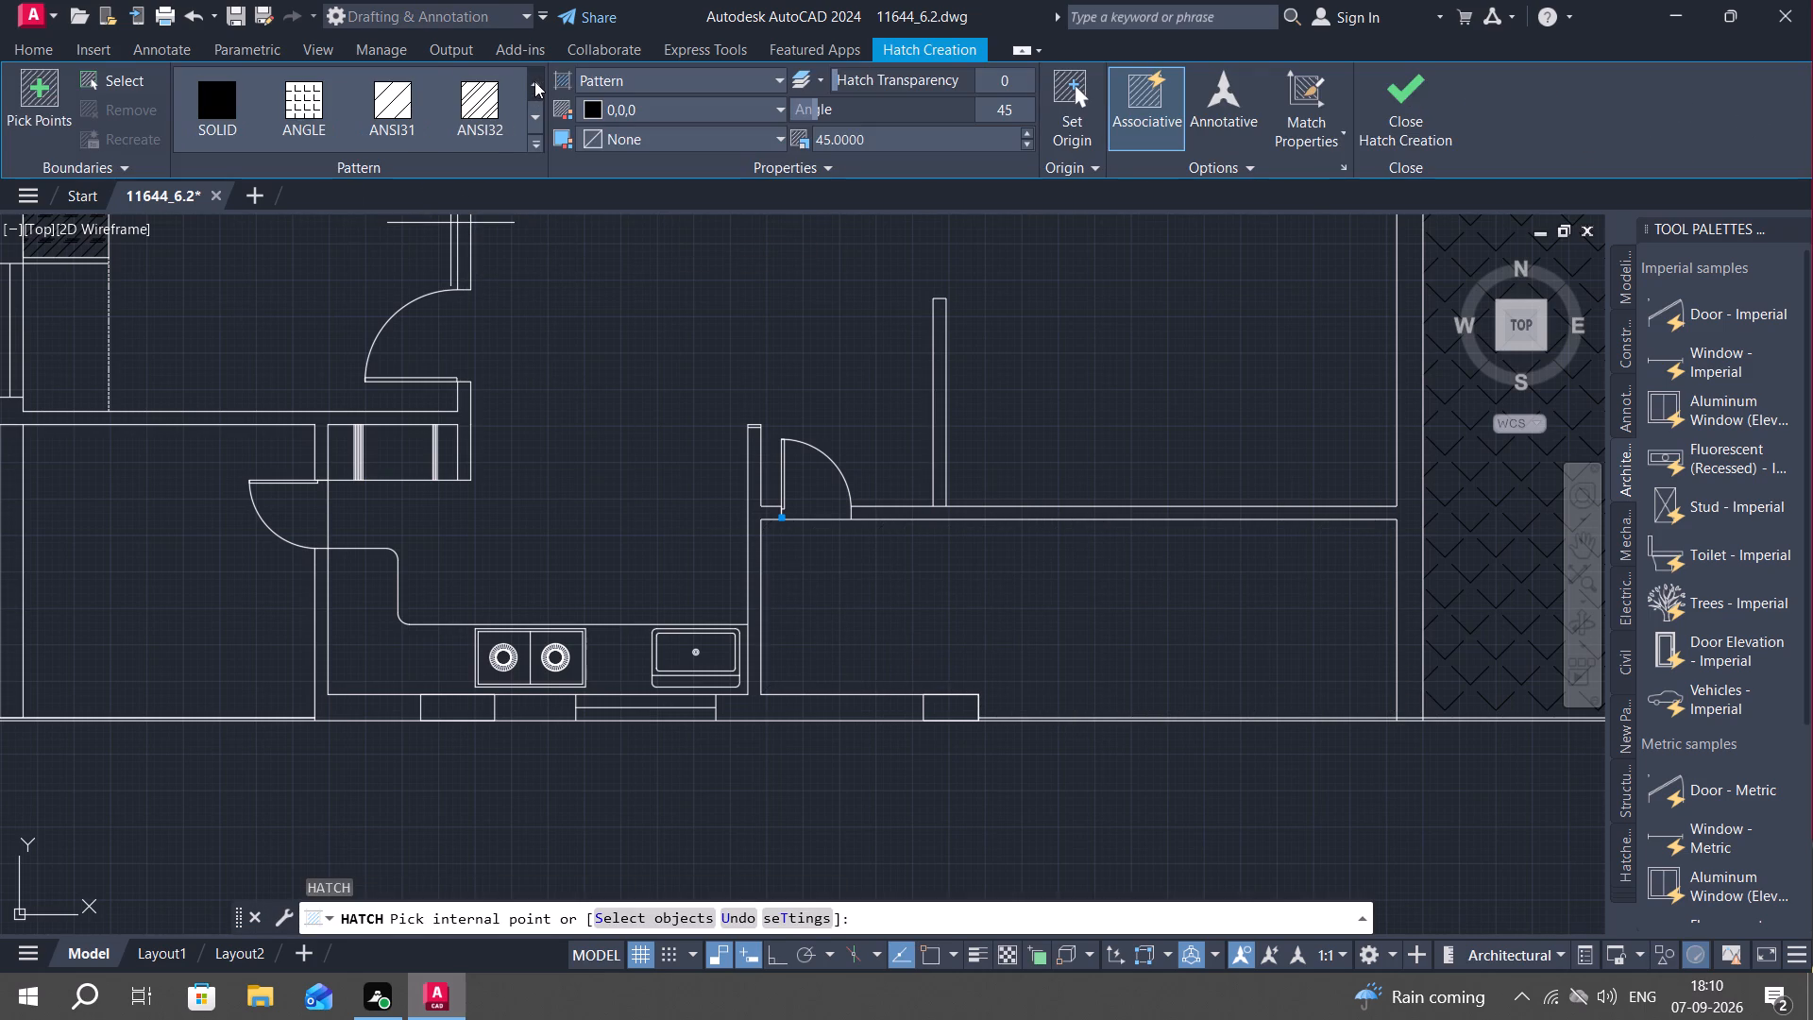
{"action": "scroll", "coordinate": [535, 81], "scroll_direction": "up", "scroll_amount": 4}
{"action": "left_click", "coordinate": [311, 107]}
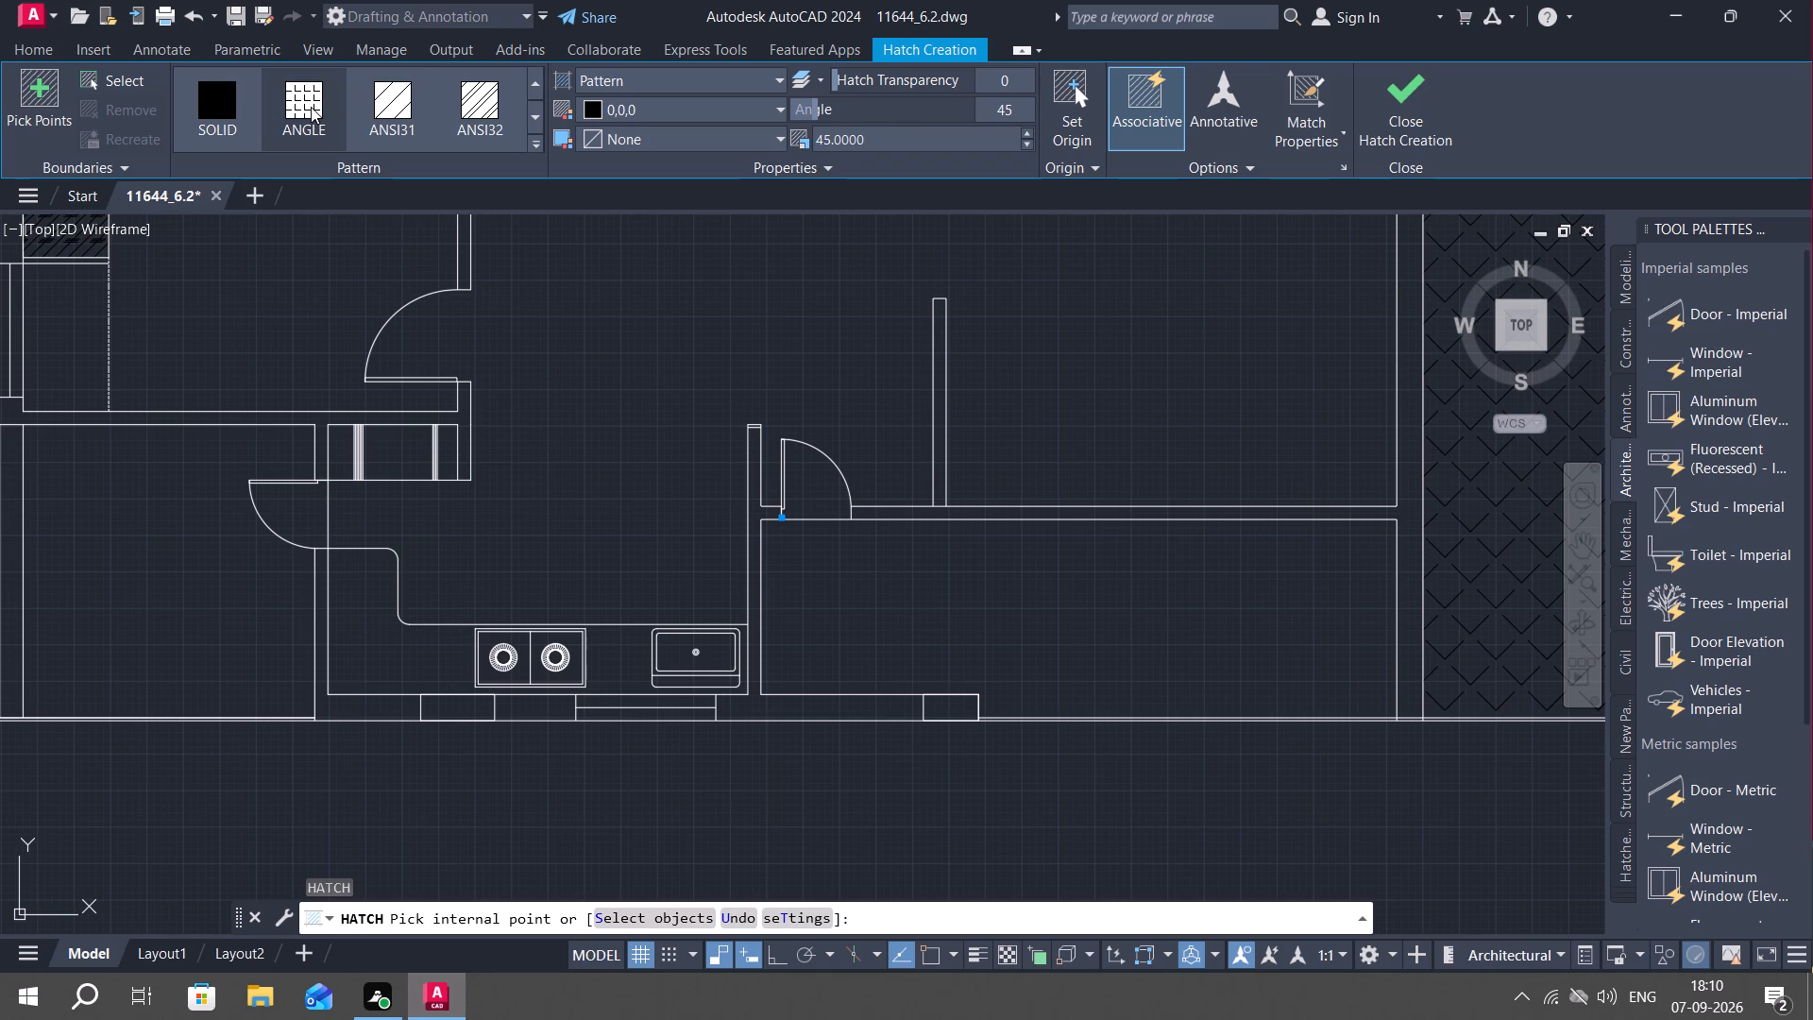
{"action": "left_click", "coordinate": [917, 589]}
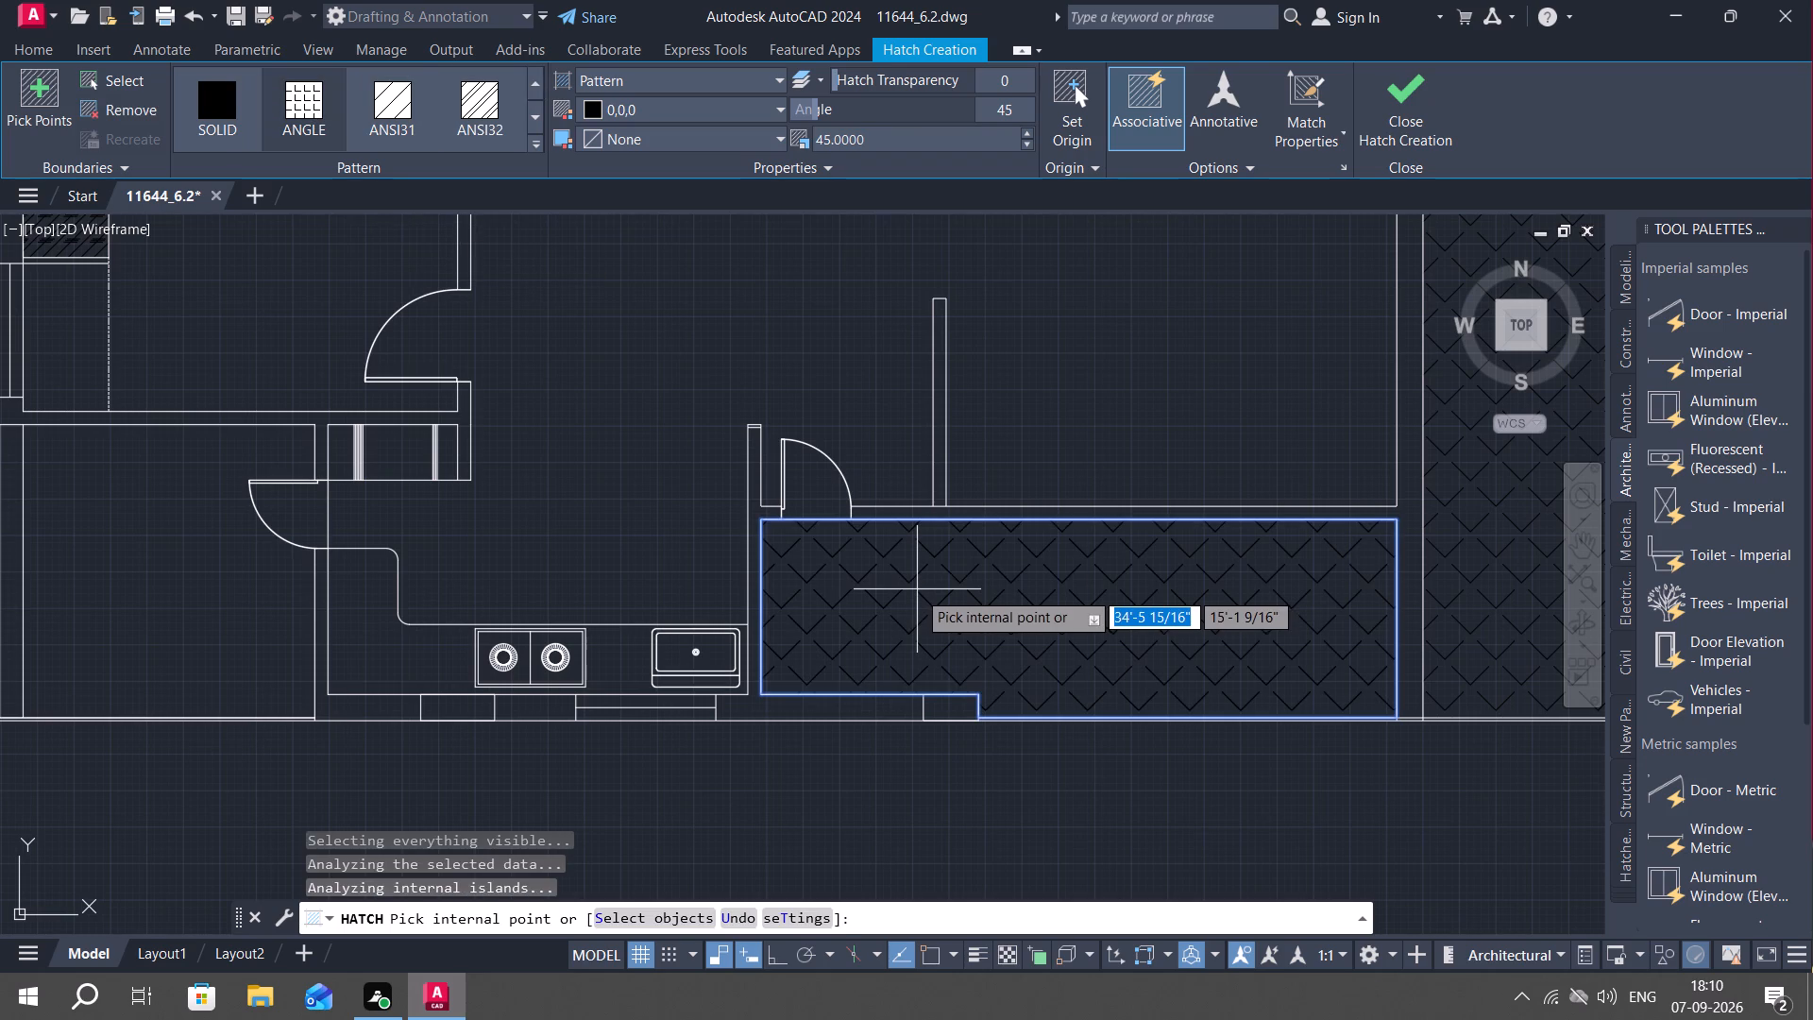
{"action": "left_click", "coordinate": [917, 590]}
{"action": "key", "text": "Escape"}
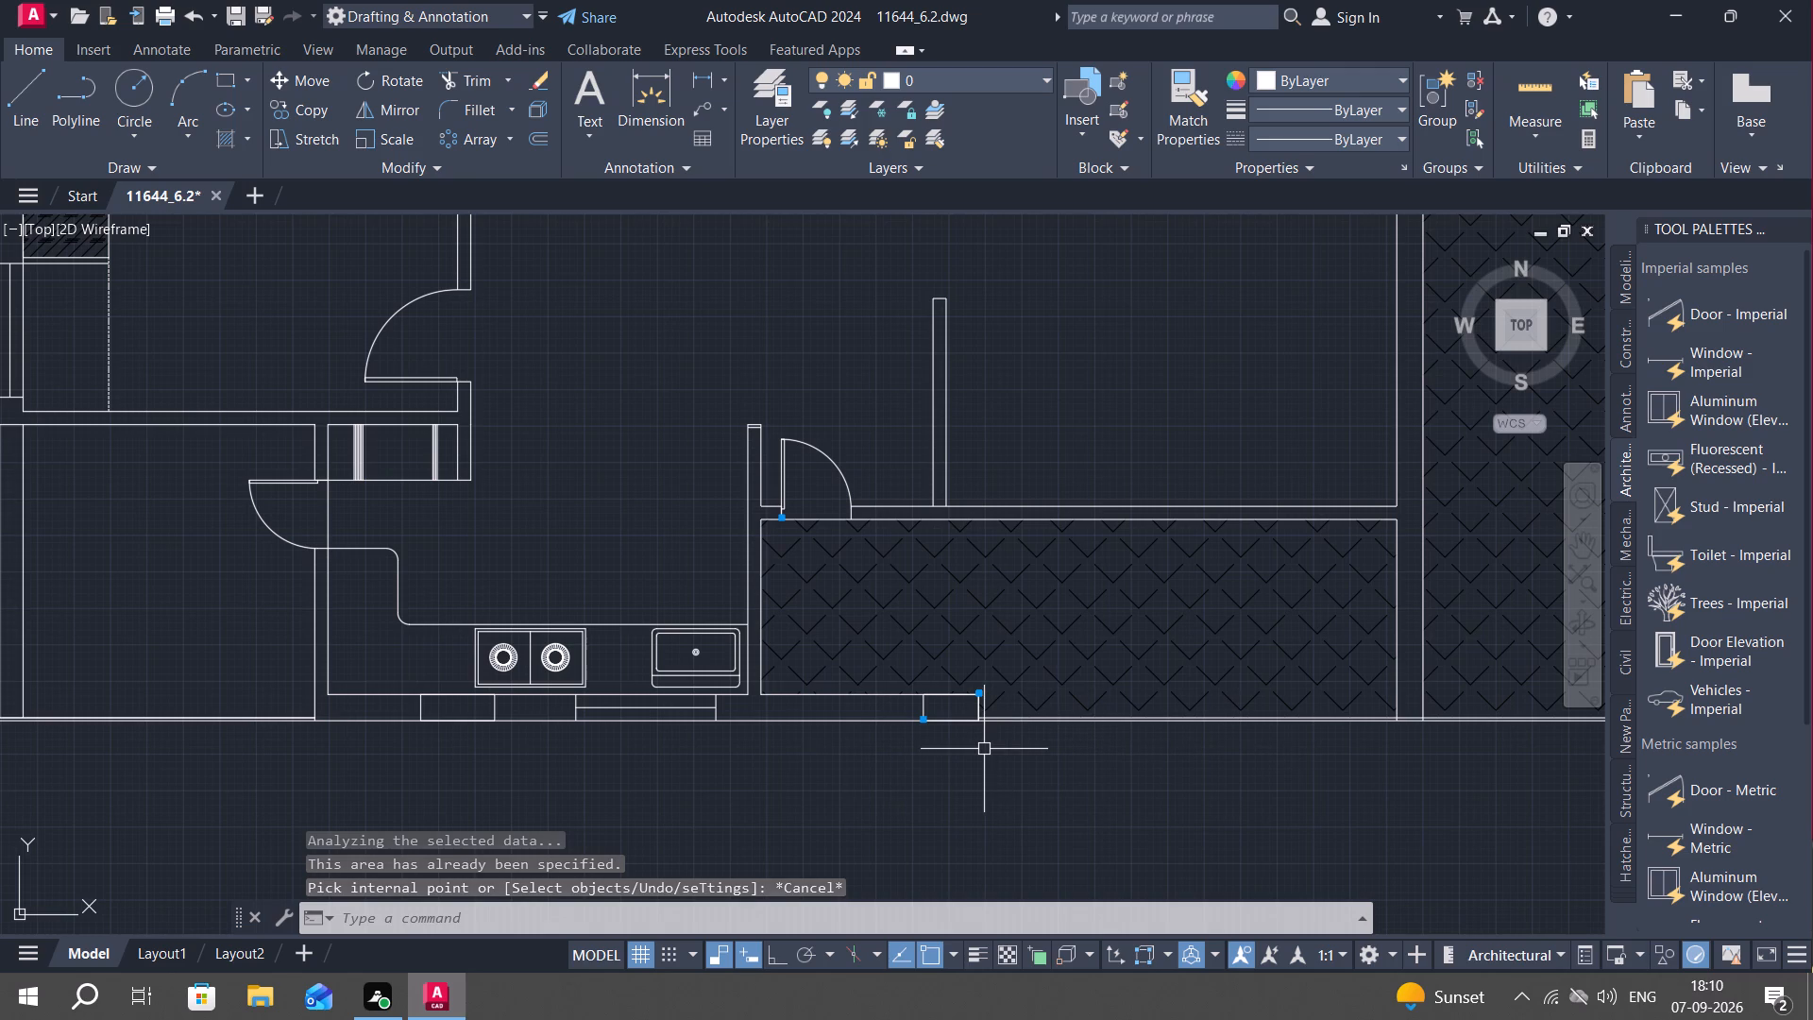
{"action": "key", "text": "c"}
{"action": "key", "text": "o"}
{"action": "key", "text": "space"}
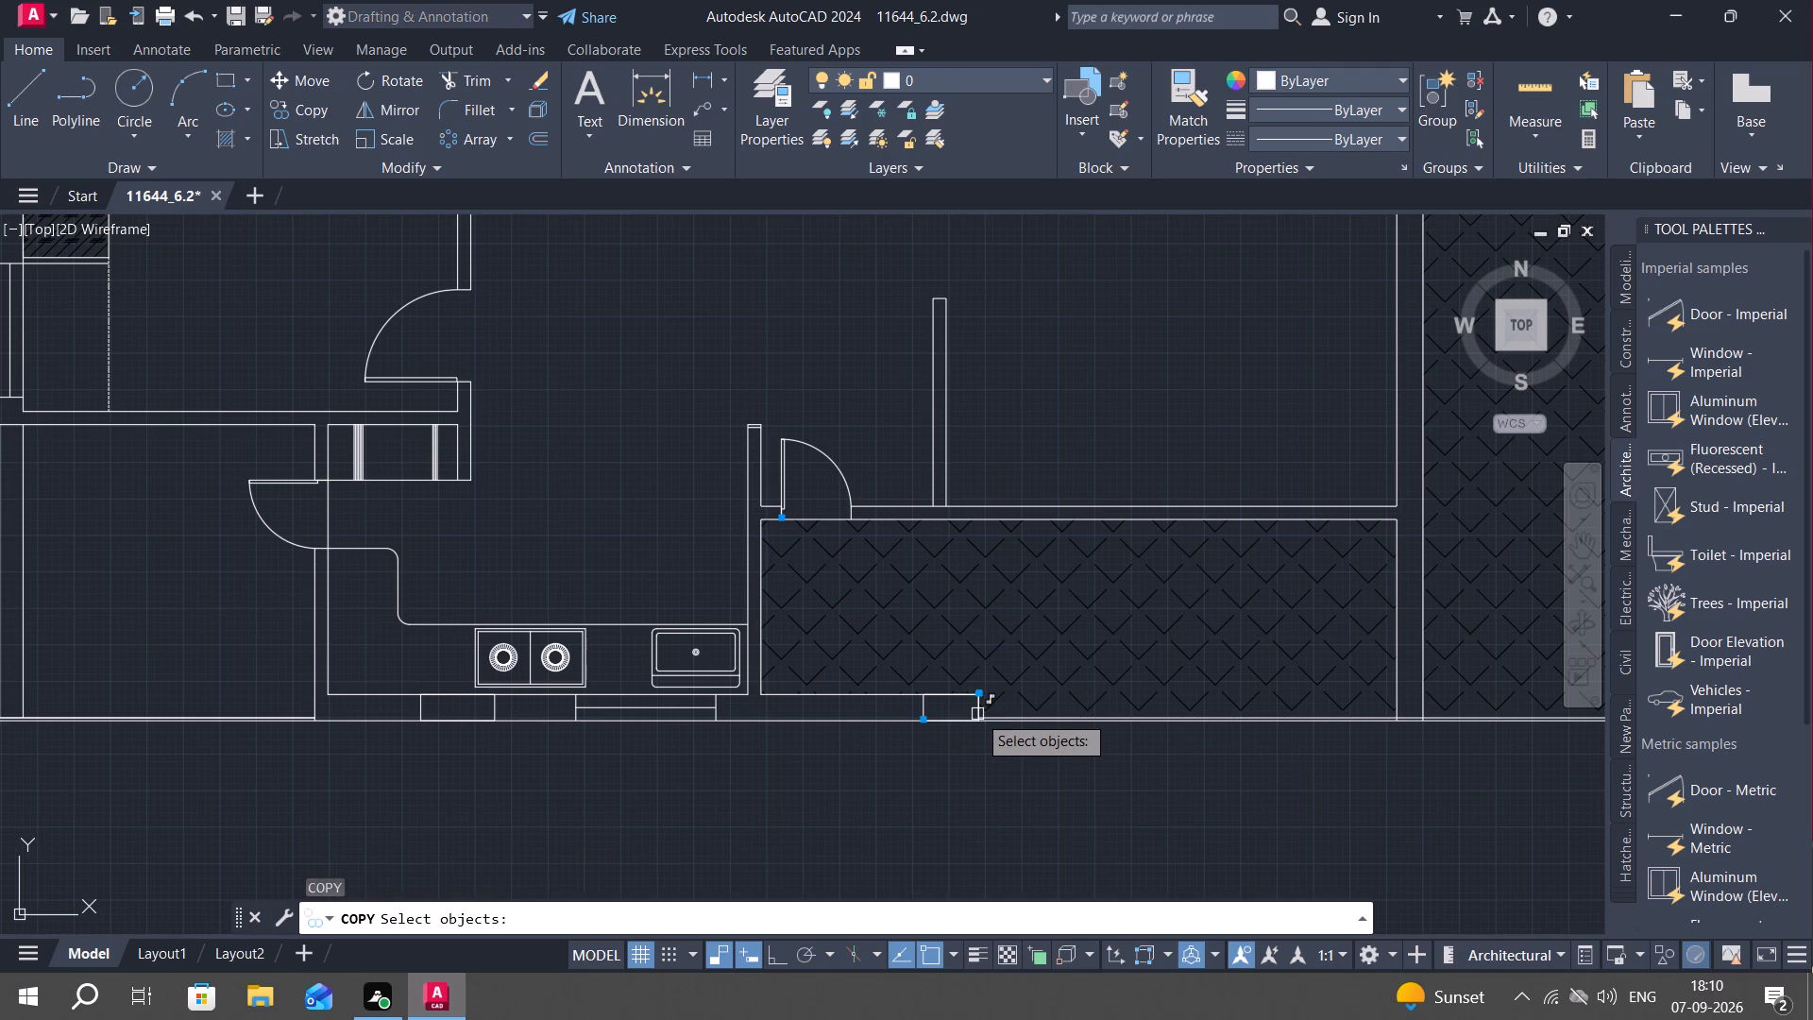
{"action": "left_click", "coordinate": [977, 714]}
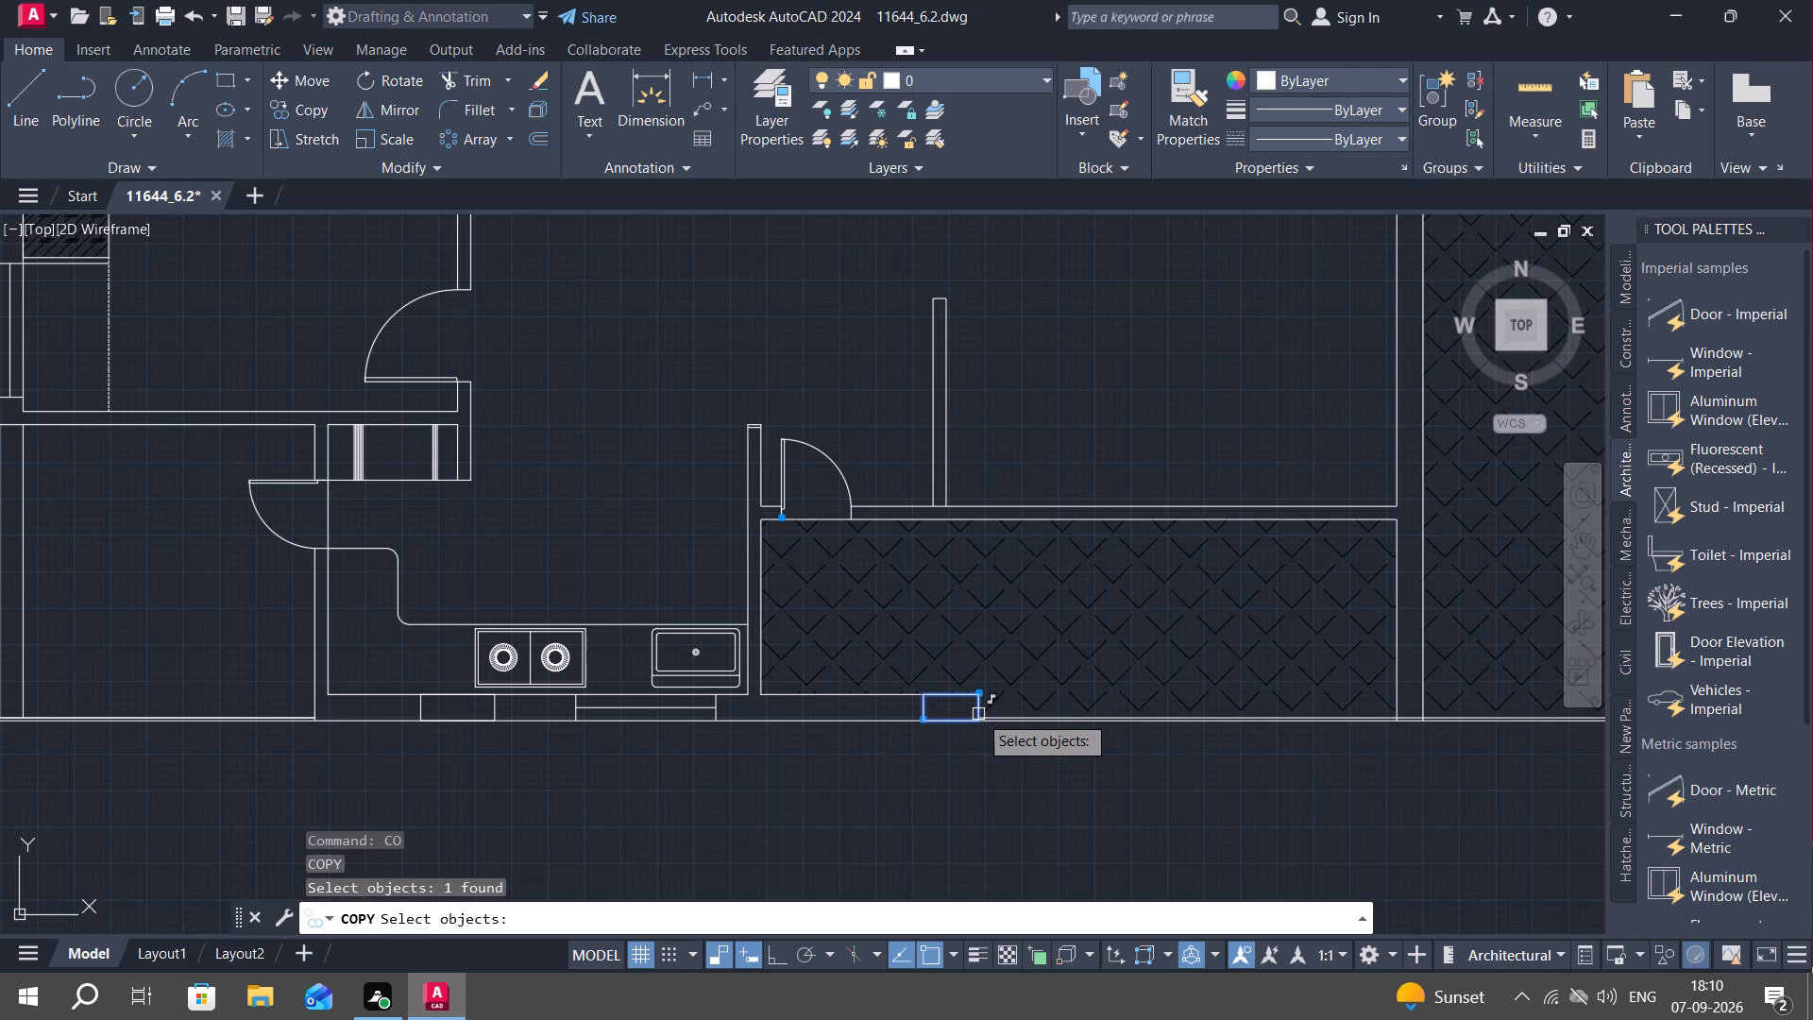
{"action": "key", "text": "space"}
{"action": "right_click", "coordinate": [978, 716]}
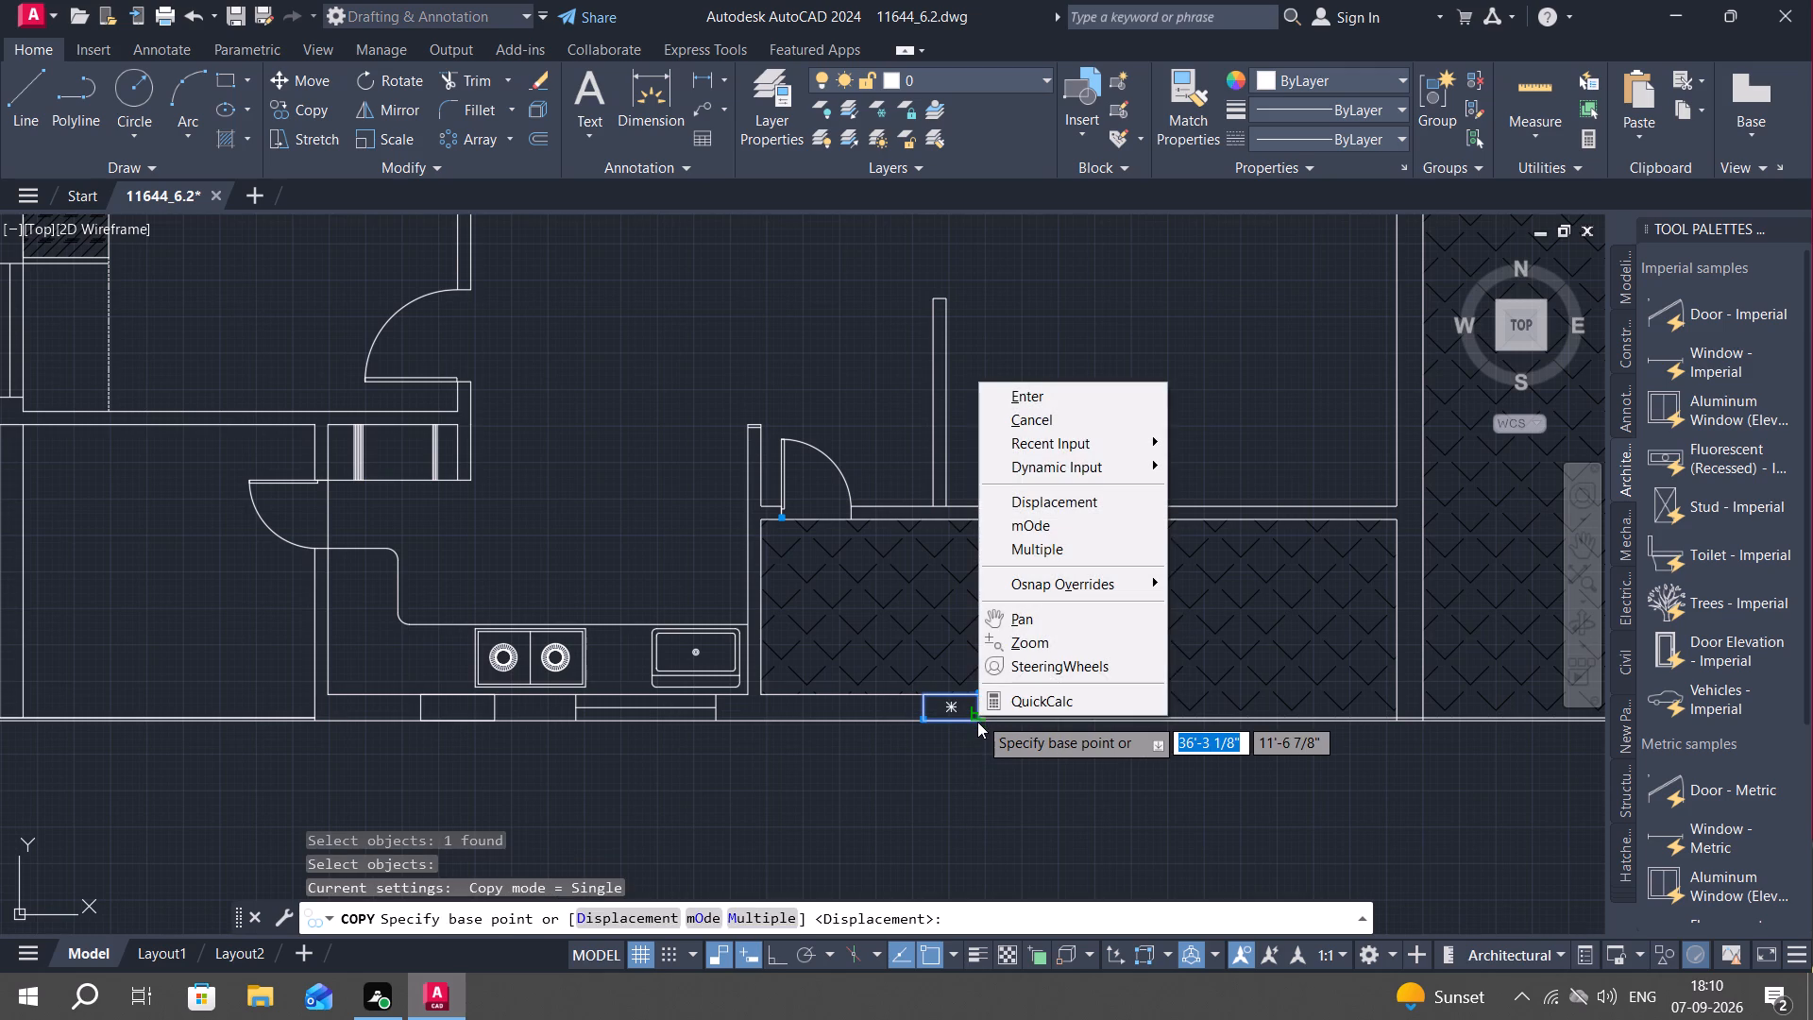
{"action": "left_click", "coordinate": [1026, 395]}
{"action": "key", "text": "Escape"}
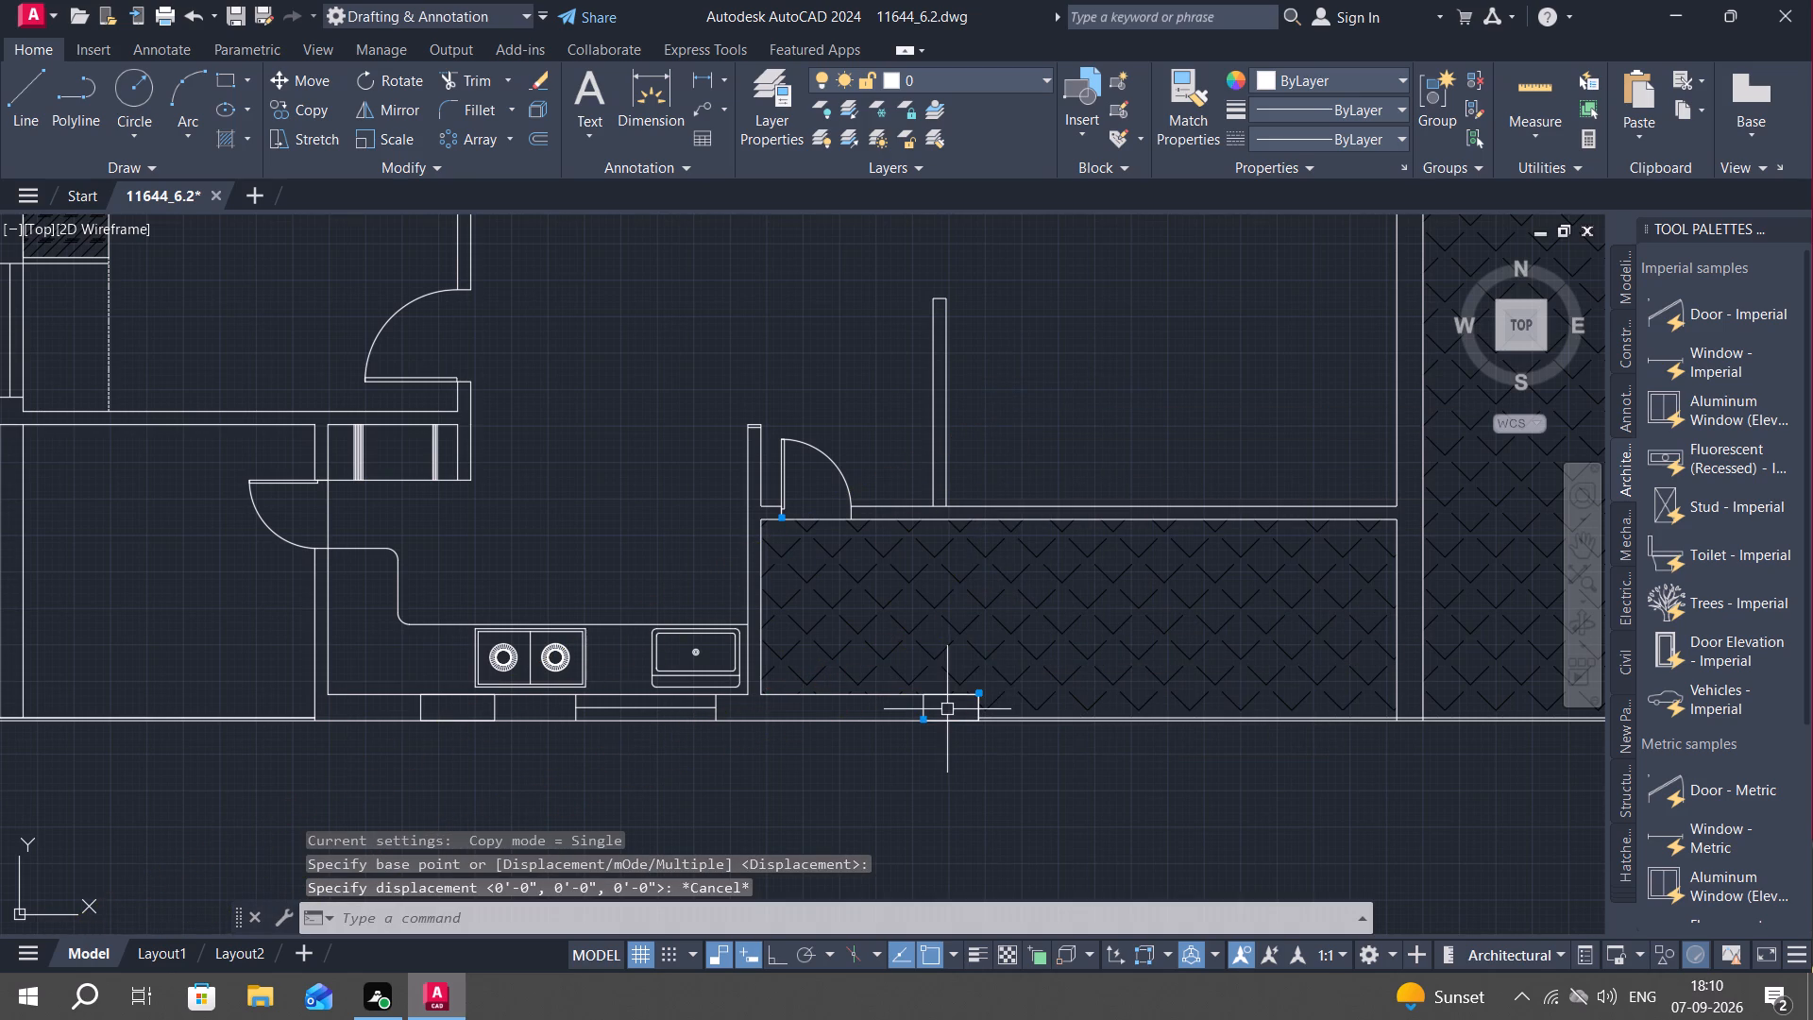
Copy the column rectangle below the hatched room from its lower right corner, with Ortho on, about 12'-8 7/16" right to the outer wall line.
{"action": "type", "text": "CO"}
{"action": "key", "text": "space"}
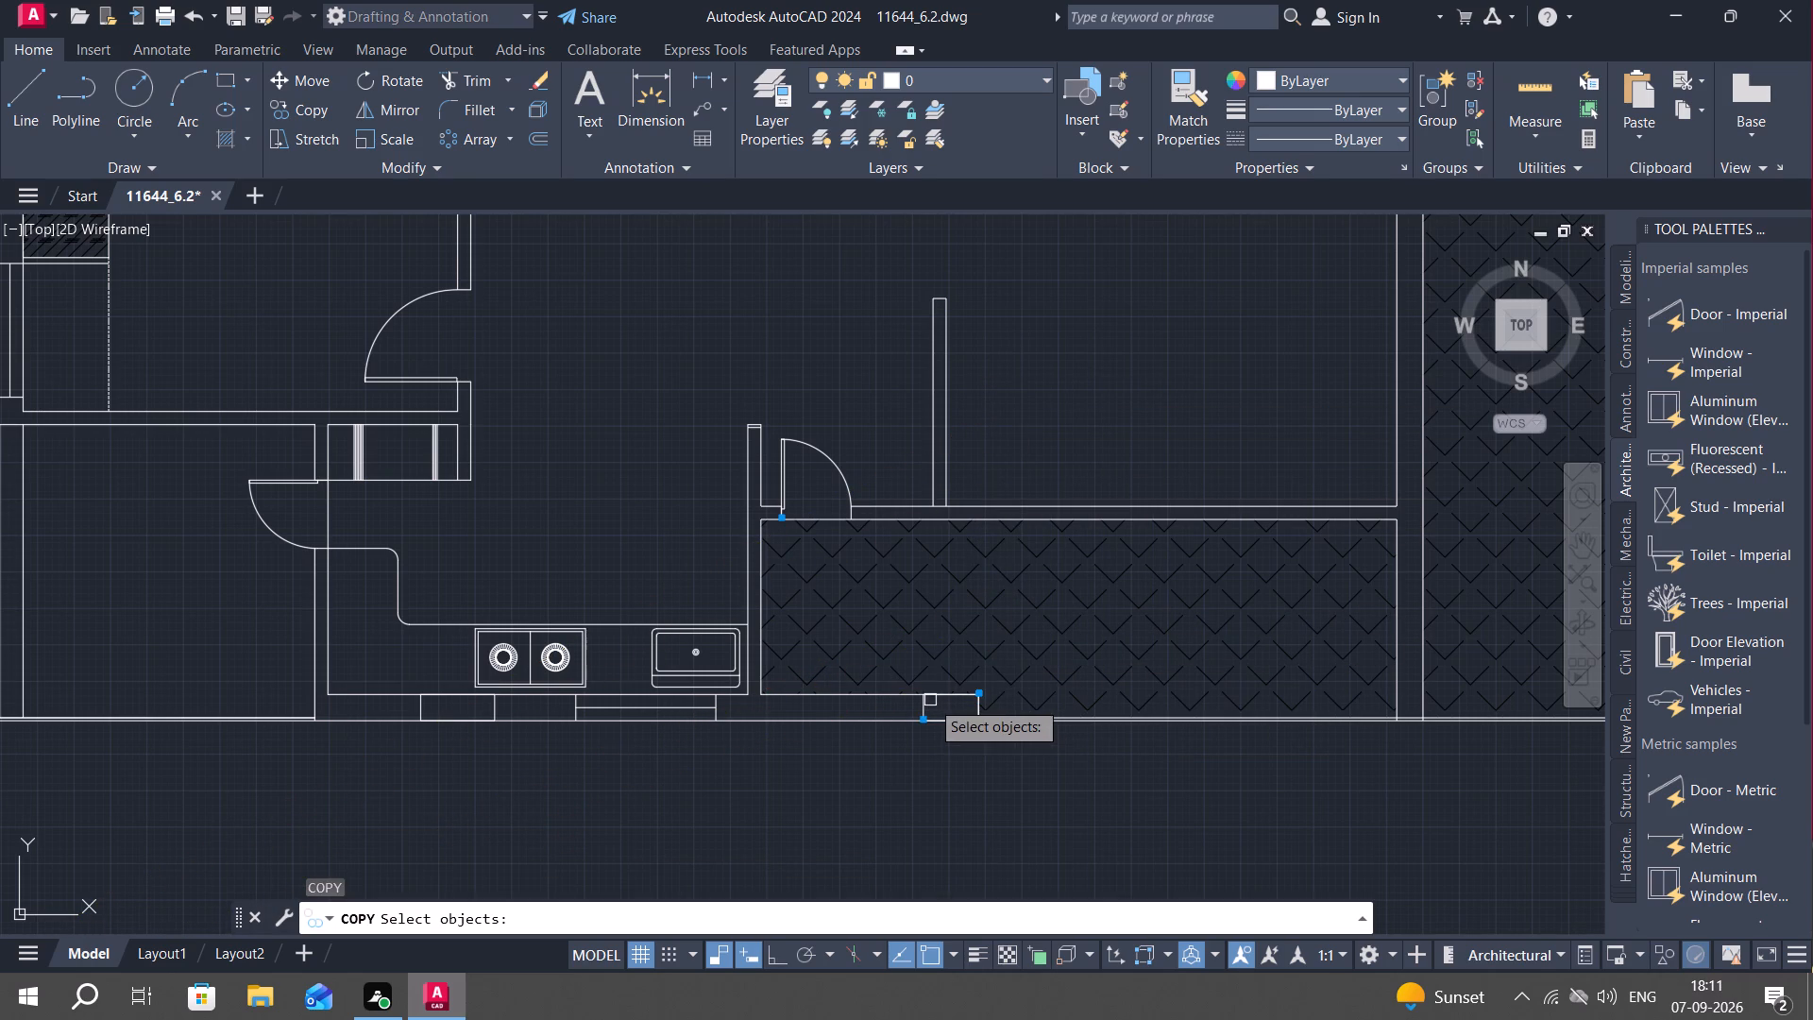
{"action": "left_click", "coordinate": [923, 709]}
{"action": "right_click", "coordinate": [923, 709]}
{"action": "scroll", "coordinate": [965, 719], "scroll_direction": "up", "scroll_amount": 2}
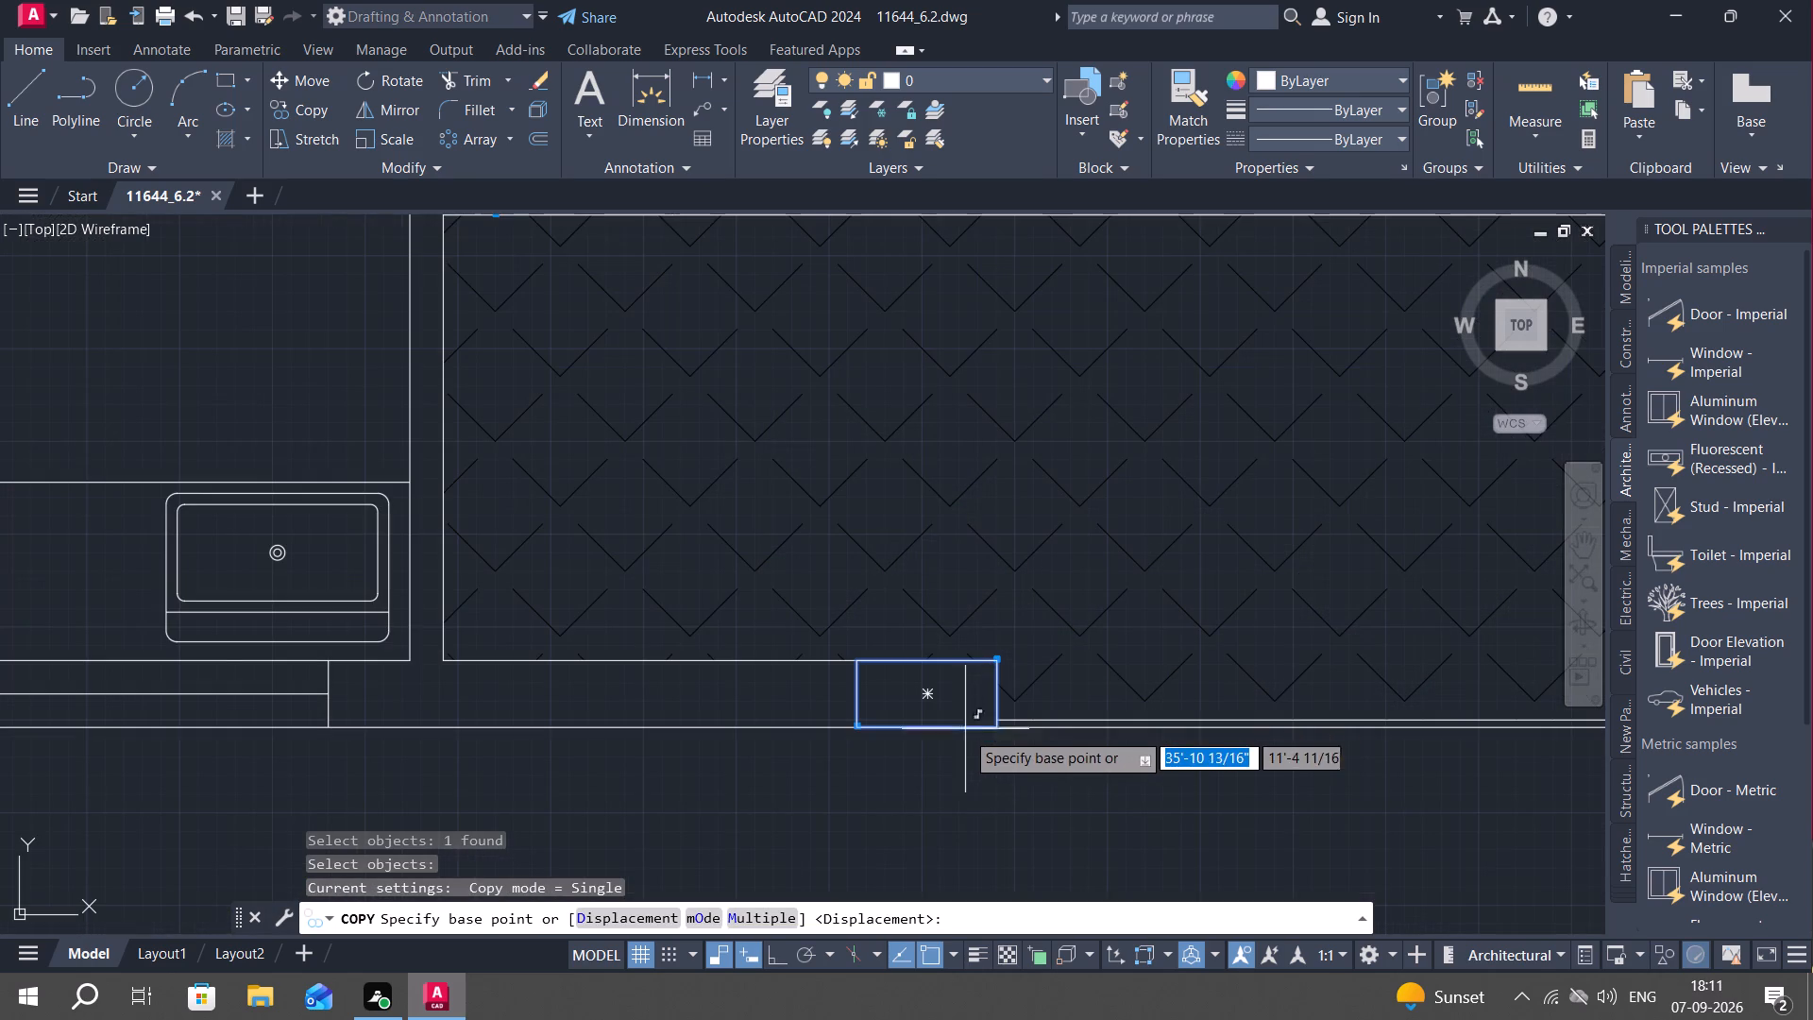
{"action": "left_click", "coordinate": [994, 730]}
{"action": "scroll", "coordinate": [1134, 702], "scroll_direction": "down", "scroll_amount": 2}
{"action": "middle_click_drag", "start_coordinate": [1134, 702], "coordinate": [1127, 703]}
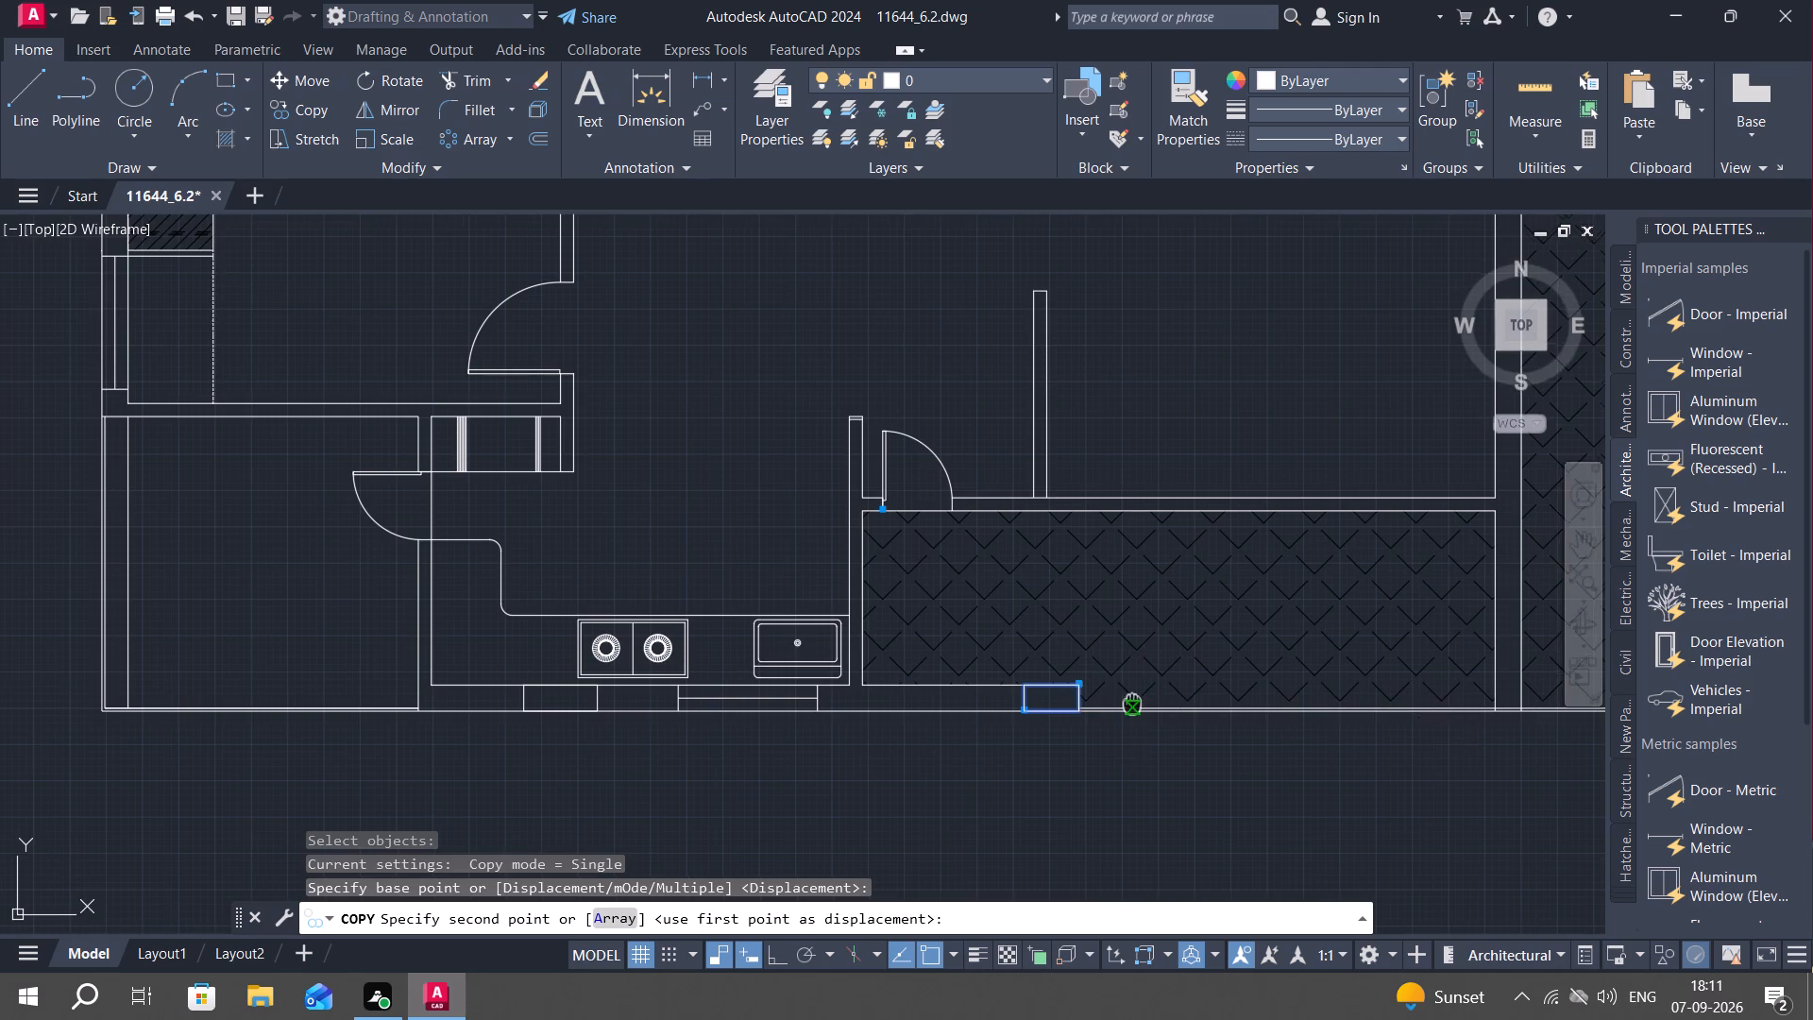
{"action": "middle_click_drag", "start_coordinate": [1127, 703], "coordinate": [920, 722]}
{"action": "key", "text": "F8"}
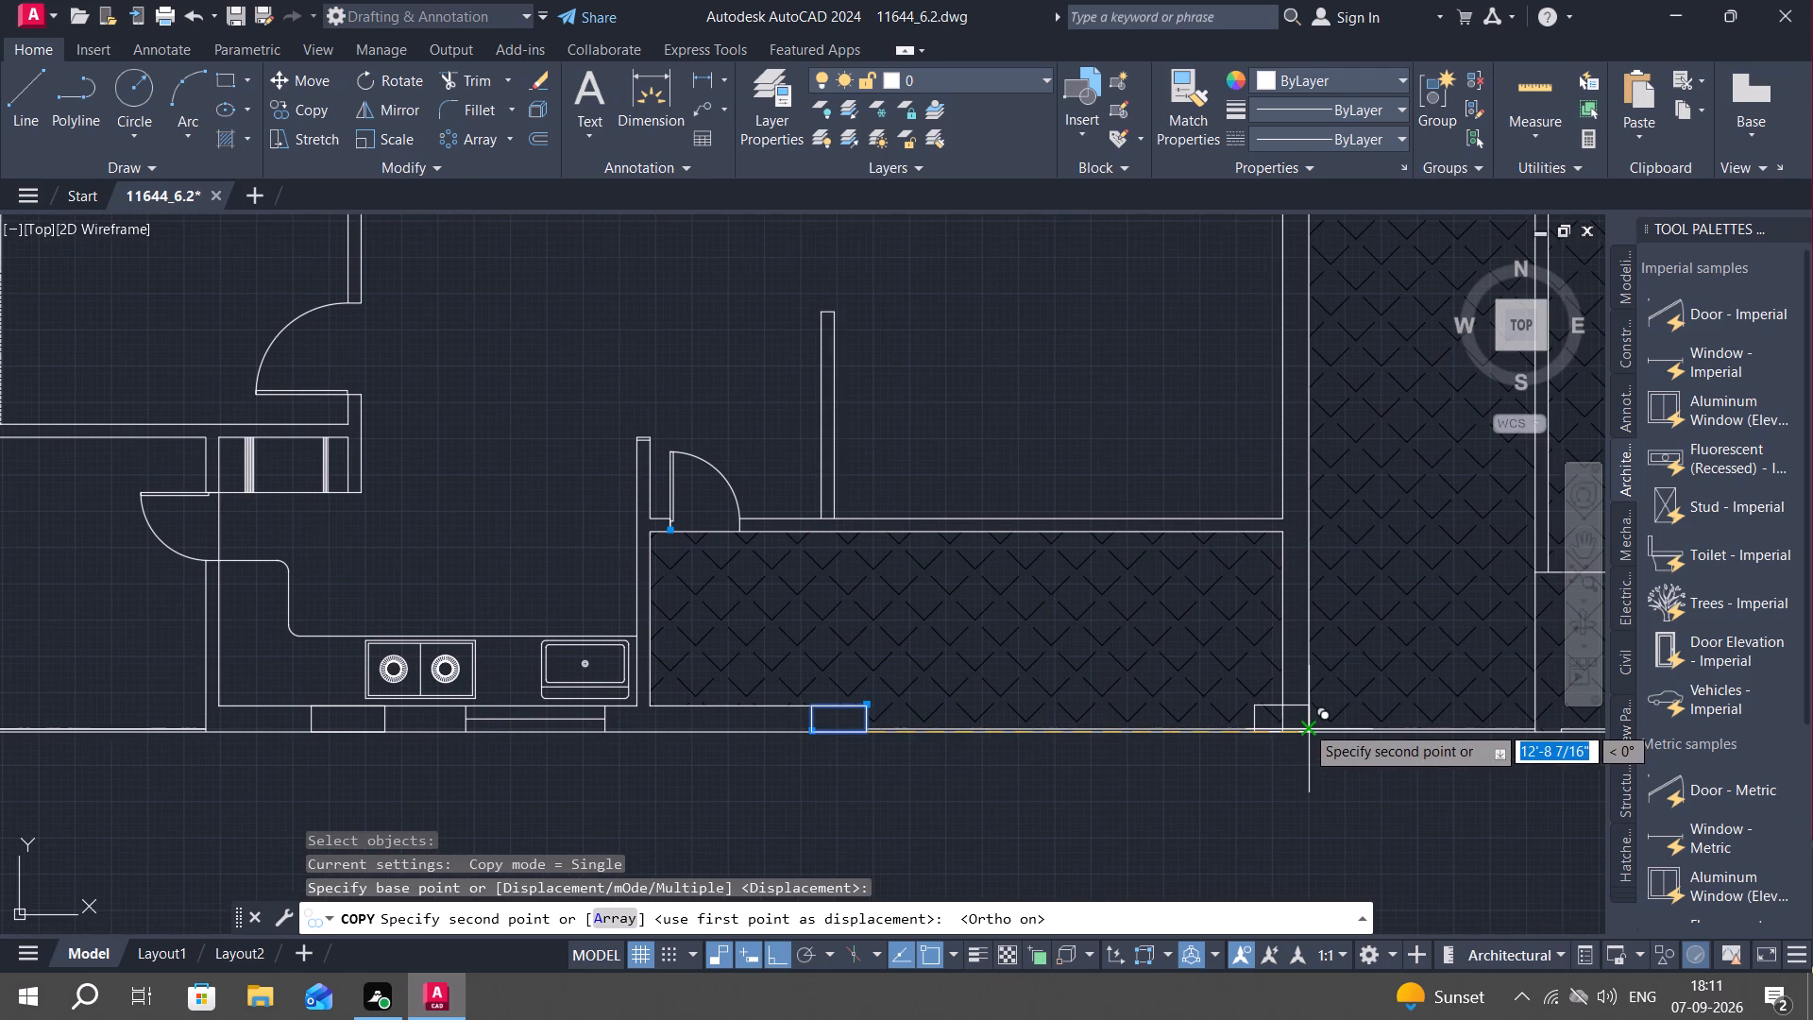
{"action": "scroll", "coordinate": [1281, 732], "scroll_direction": "up", "scroll_amount": 2}
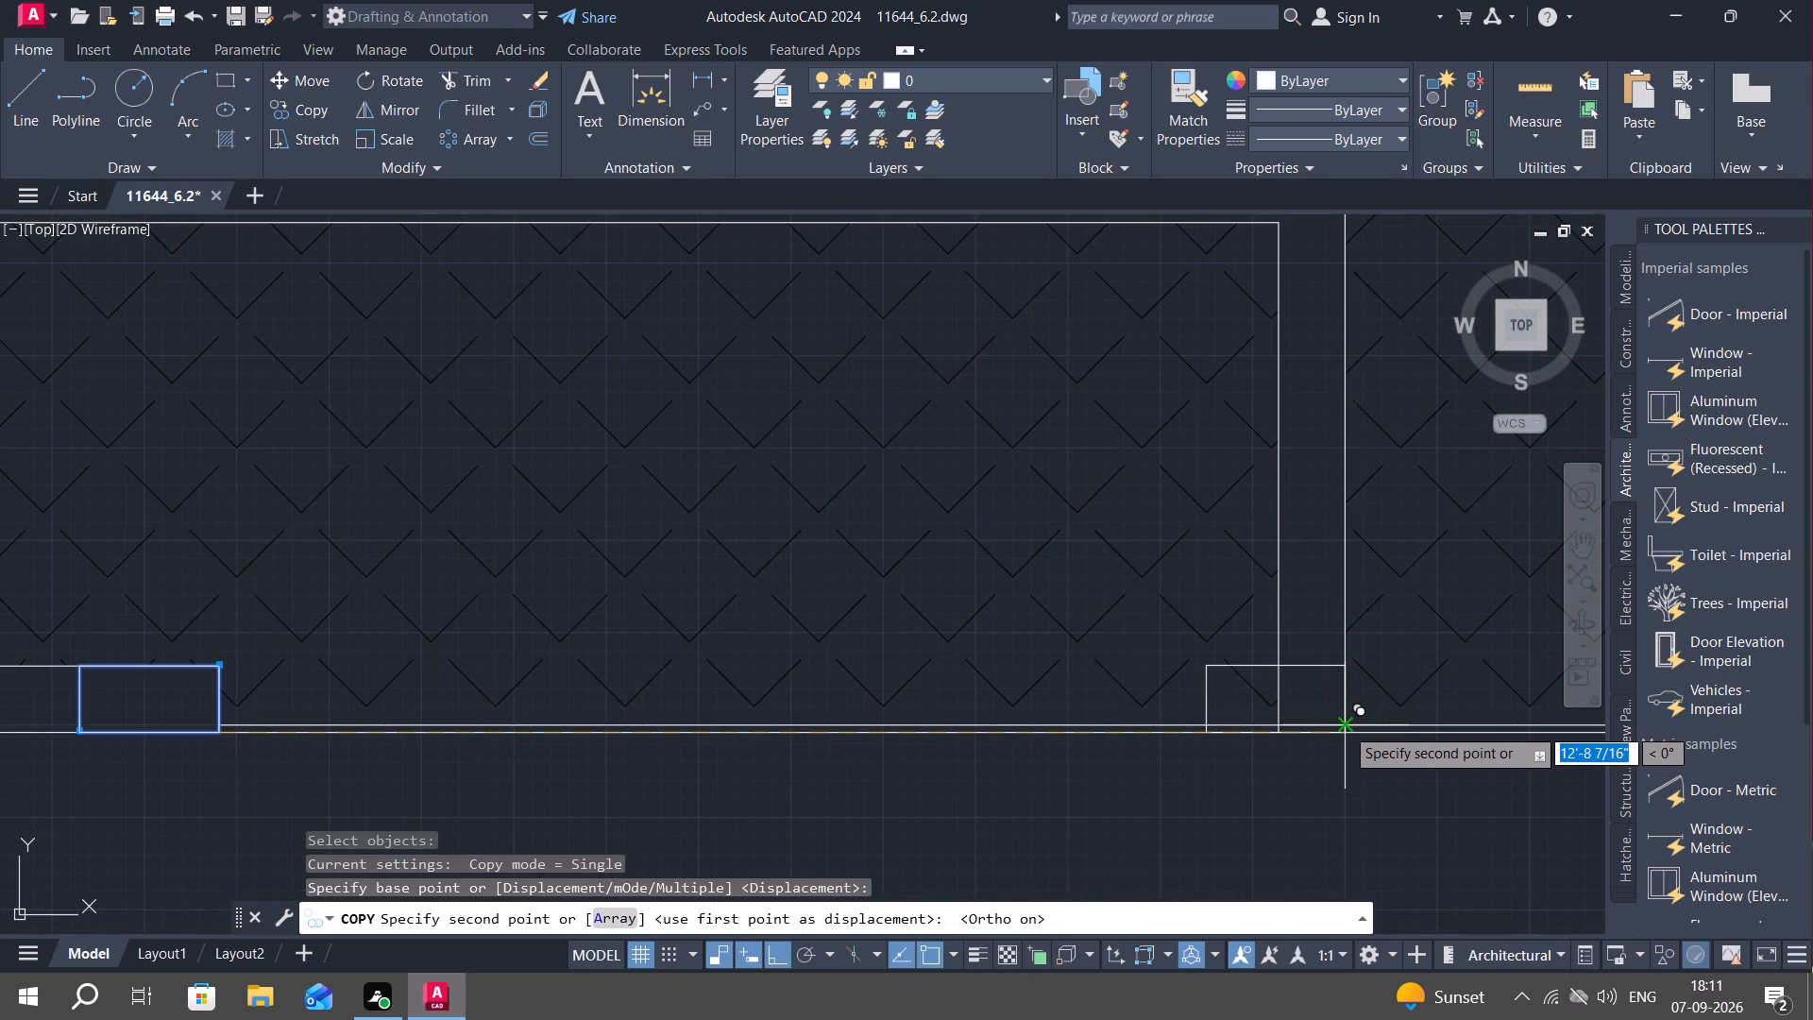
{"action": "scroll", "coordinate": [1341, 730], "scroll_direction": "up", "scroll_amount": 3}
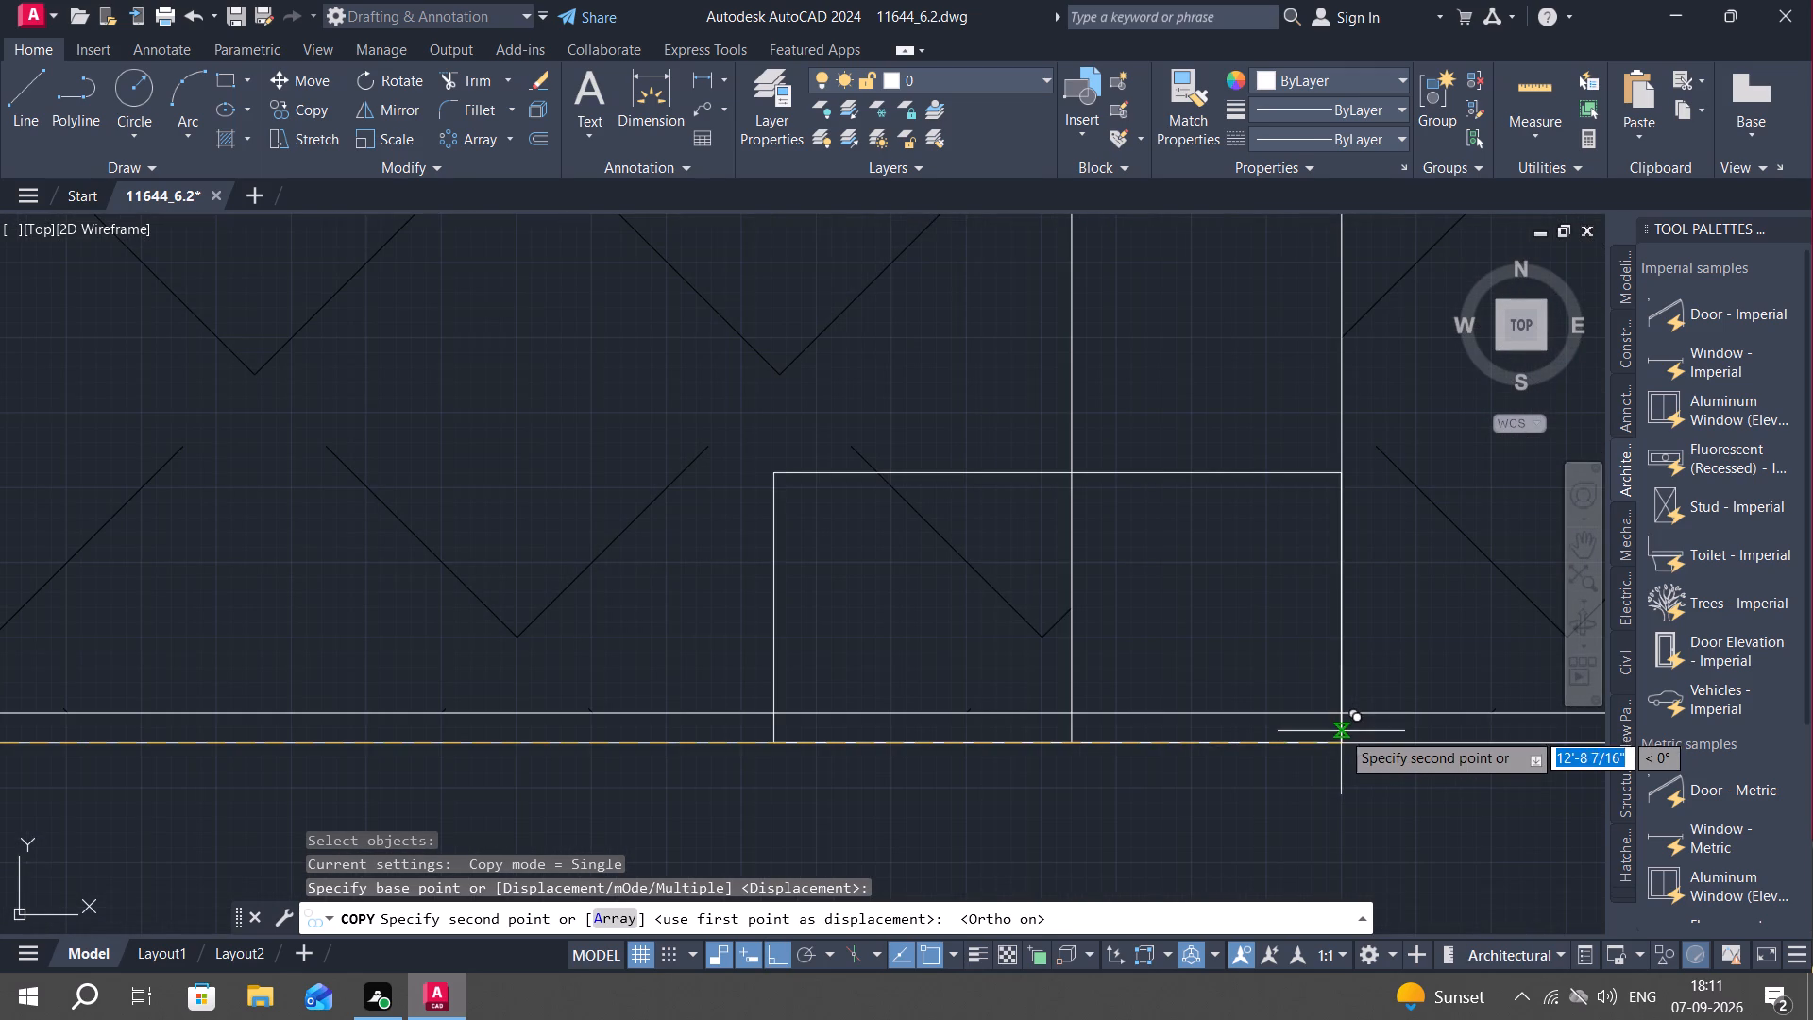
{"action": "left_click", "coordinate": [1340, 749]}
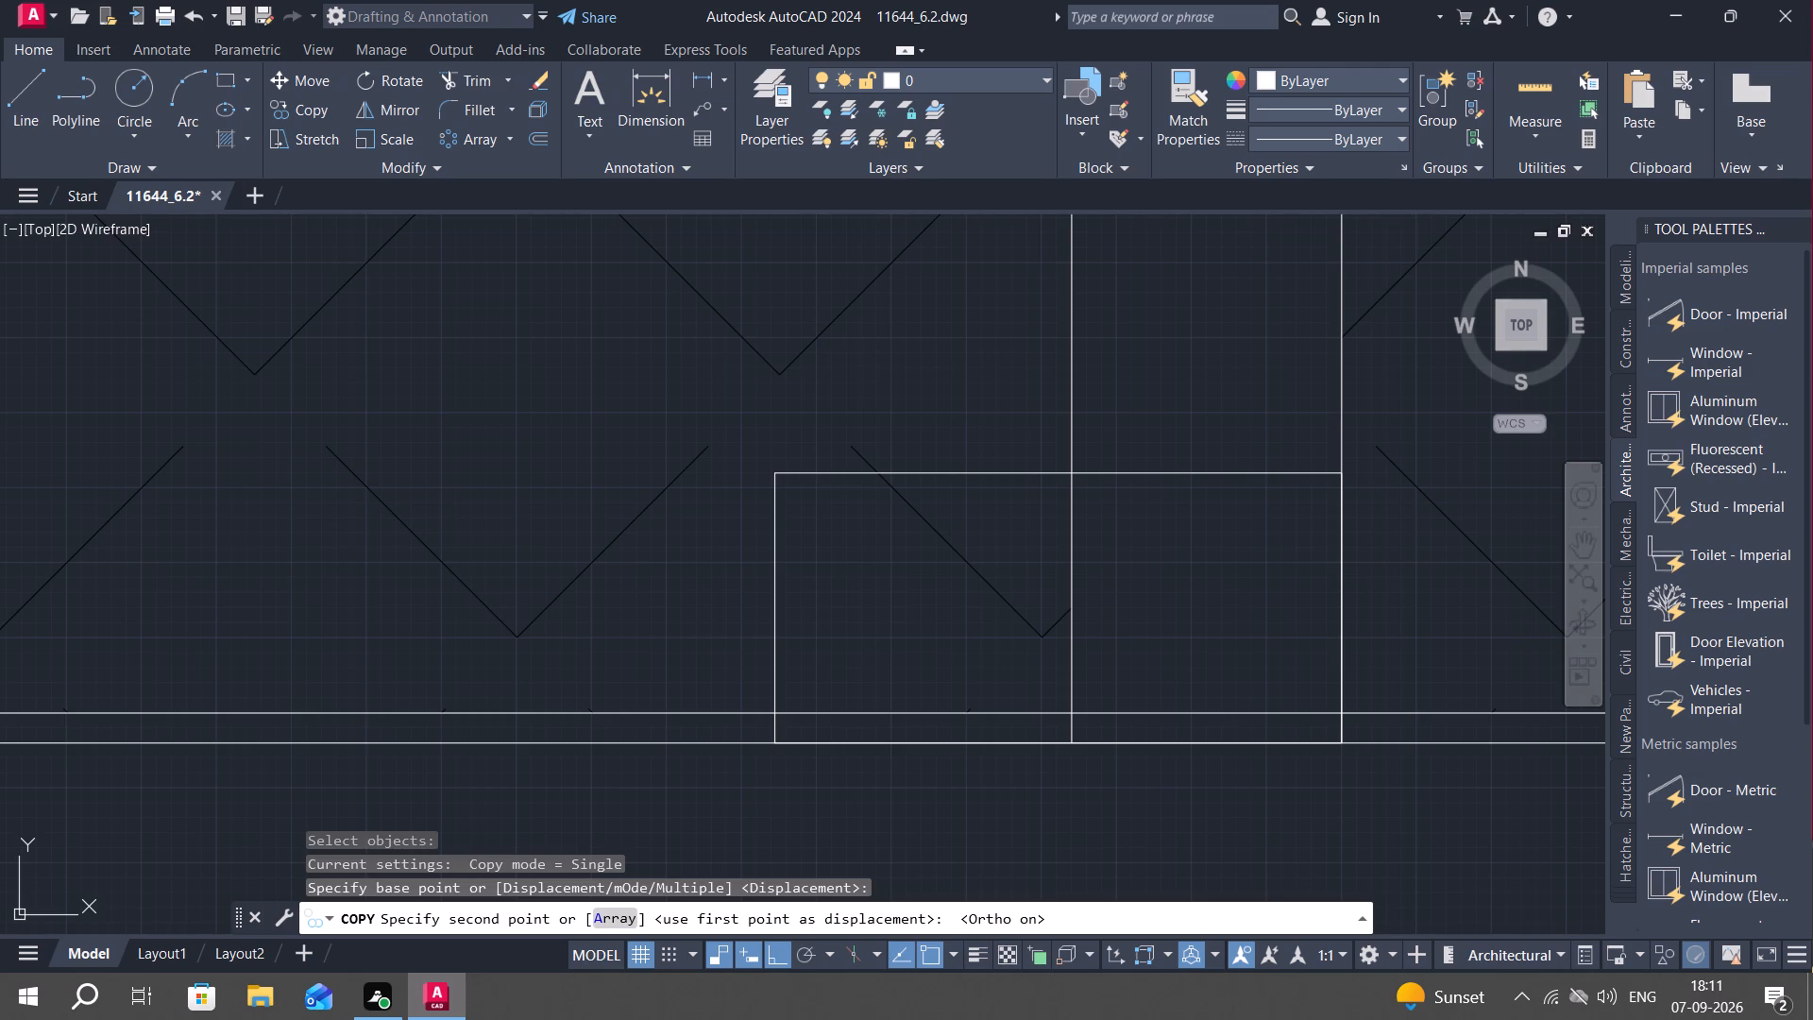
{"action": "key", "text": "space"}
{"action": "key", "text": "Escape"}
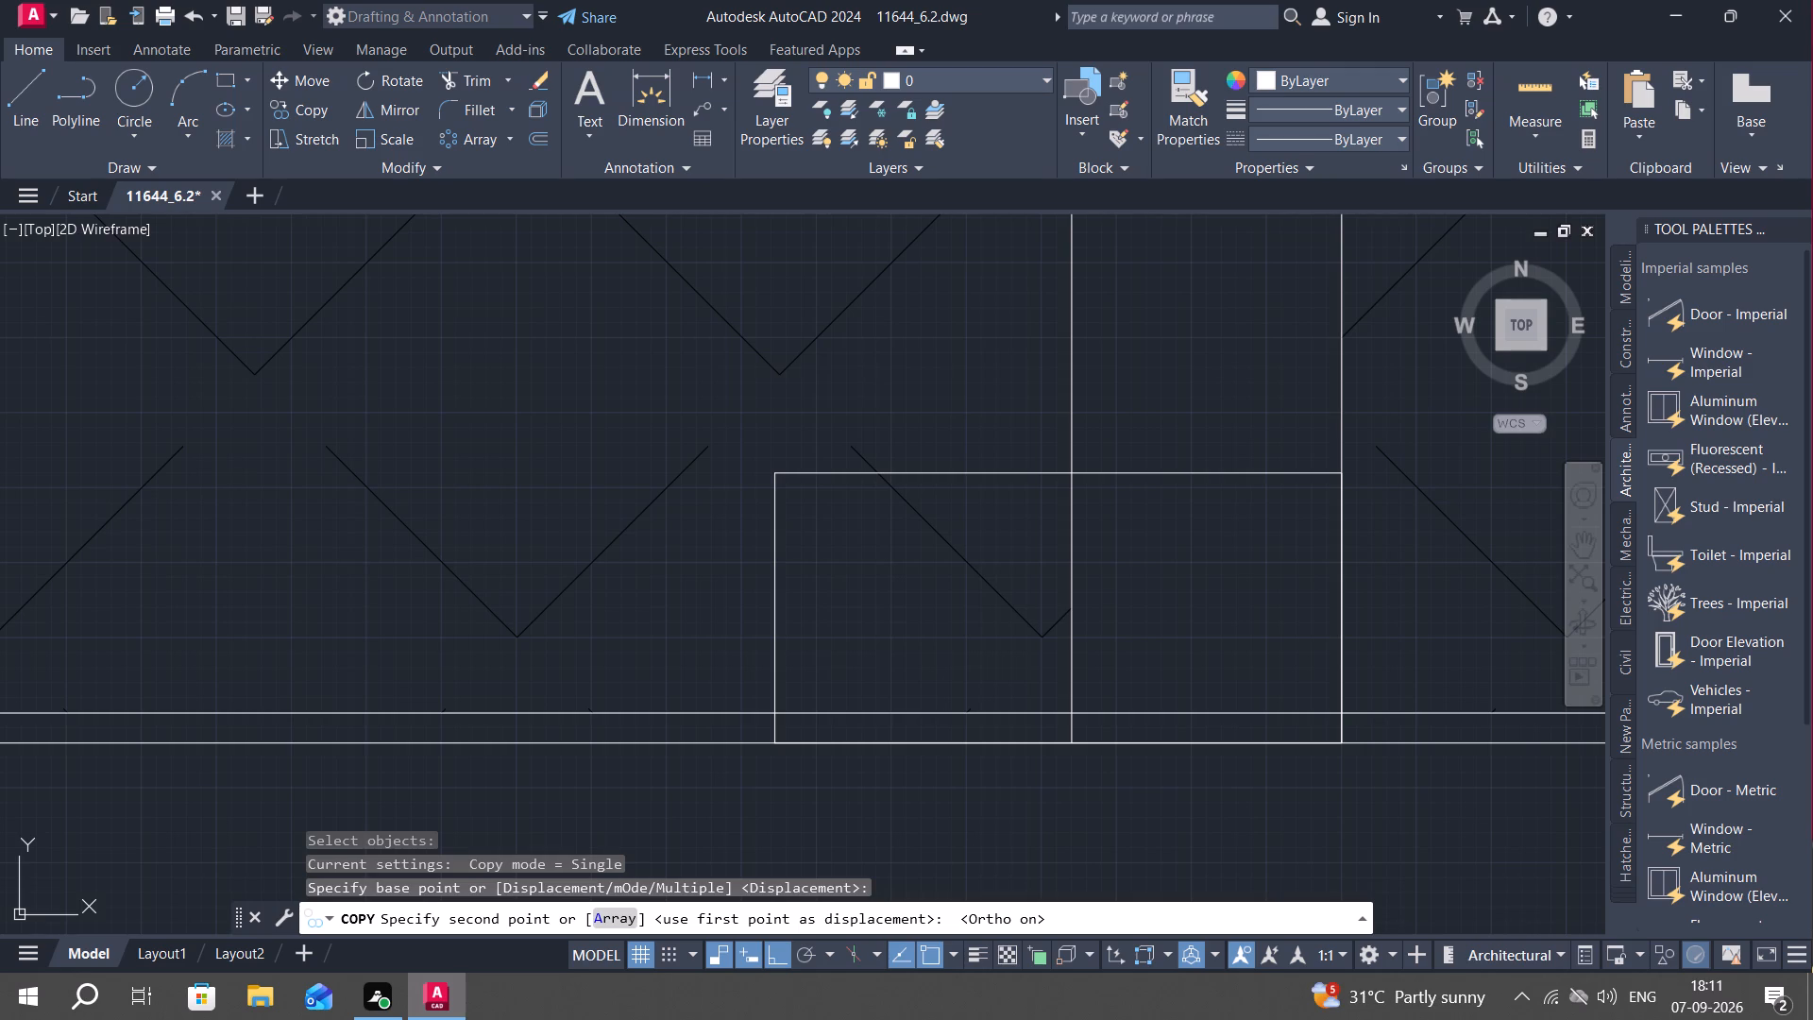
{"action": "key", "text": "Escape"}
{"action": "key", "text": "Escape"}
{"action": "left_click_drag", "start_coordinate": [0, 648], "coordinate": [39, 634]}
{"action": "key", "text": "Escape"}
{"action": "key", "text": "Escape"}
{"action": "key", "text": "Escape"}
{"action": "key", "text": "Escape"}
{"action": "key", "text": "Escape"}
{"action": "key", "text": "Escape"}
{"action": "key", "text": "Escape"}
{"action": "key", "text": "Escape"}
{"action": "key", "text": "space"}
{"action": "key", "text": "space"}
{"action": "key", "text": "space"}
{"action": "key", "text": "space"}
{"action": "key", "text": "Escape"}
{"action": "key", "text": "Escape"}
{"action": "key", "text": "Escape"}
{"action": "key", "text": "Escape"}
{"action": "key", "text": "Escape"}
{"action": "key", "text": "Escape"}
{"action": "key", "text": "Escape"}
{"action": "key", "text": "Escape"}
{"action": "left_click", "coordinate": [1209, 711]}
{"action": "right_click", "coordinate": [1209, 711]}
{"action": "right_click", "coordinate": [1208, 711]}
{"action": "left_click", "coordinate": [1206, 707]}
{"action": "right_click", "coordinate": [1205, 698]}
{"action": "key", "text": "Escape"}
Trim the vertical and horizontal wall lines and the hatch line running through the newly copied column rectangle.
{"action": "key", "text": "Escape"}
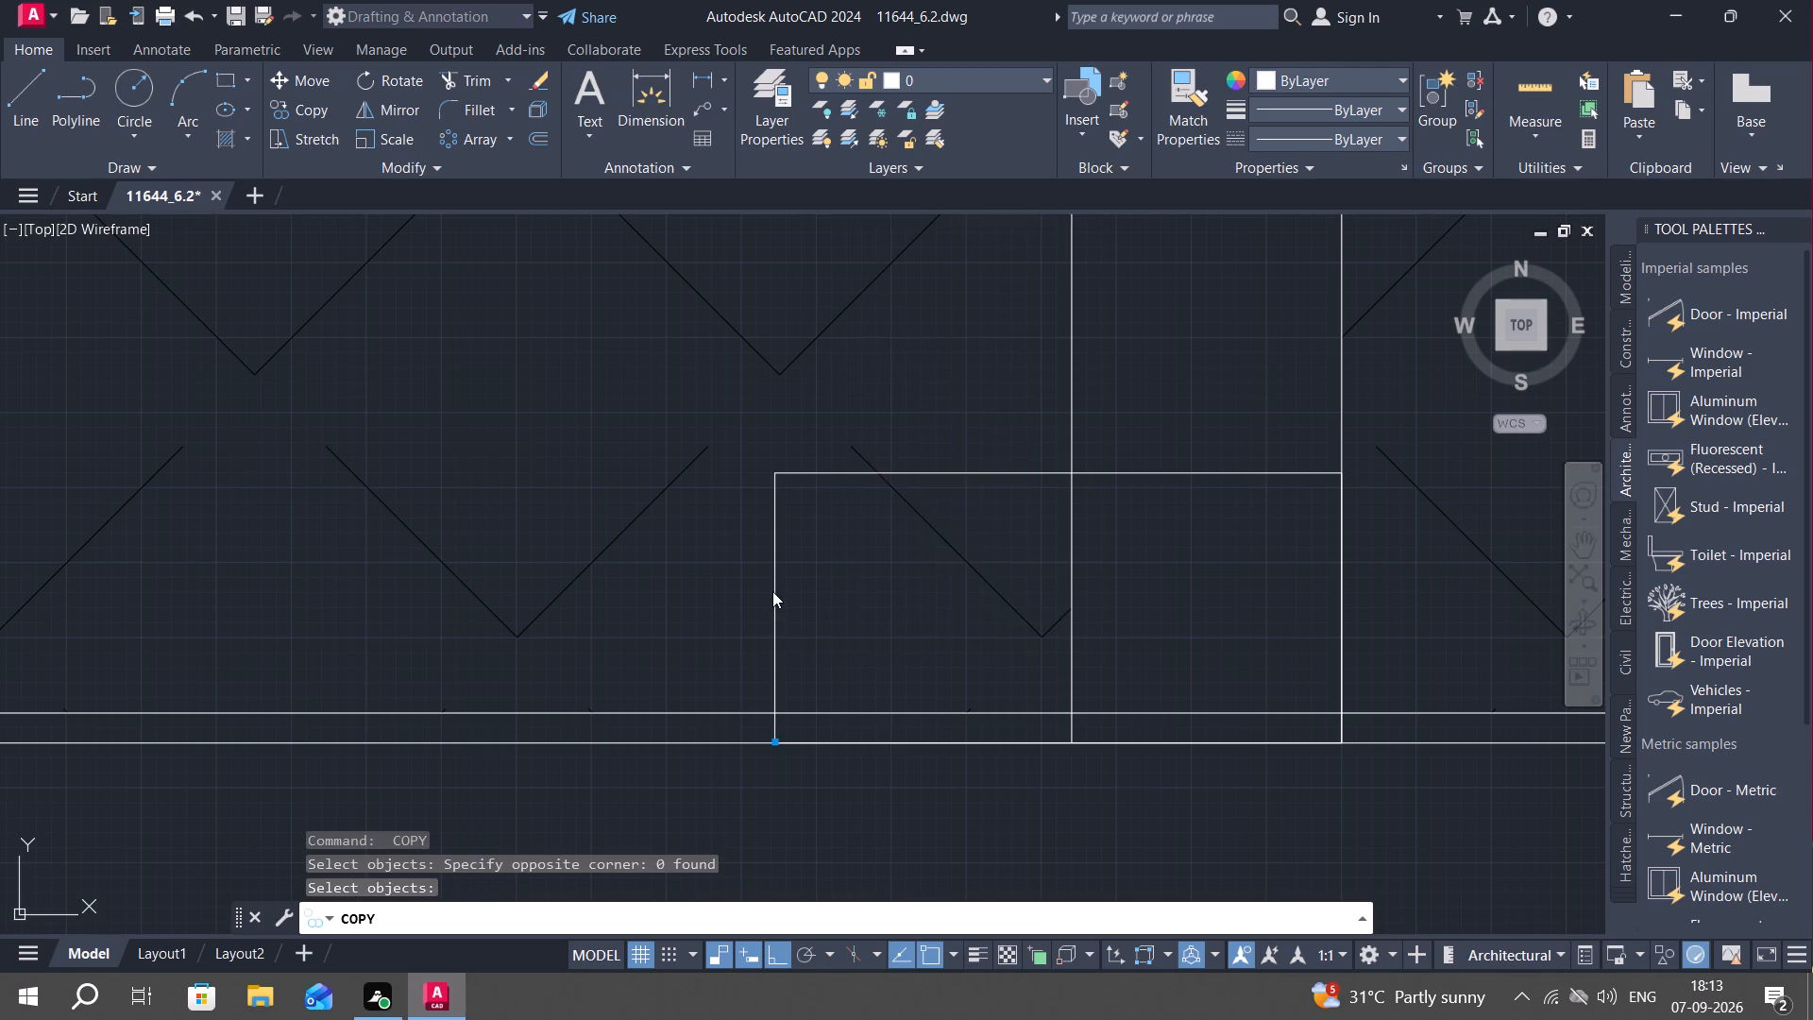
{"action": "key", "text": "Escape"}
{"action": "key", "text": "Escape"}
{"action": "key", "text": "Escape"}
{"action": "key", "text": "Escape"}
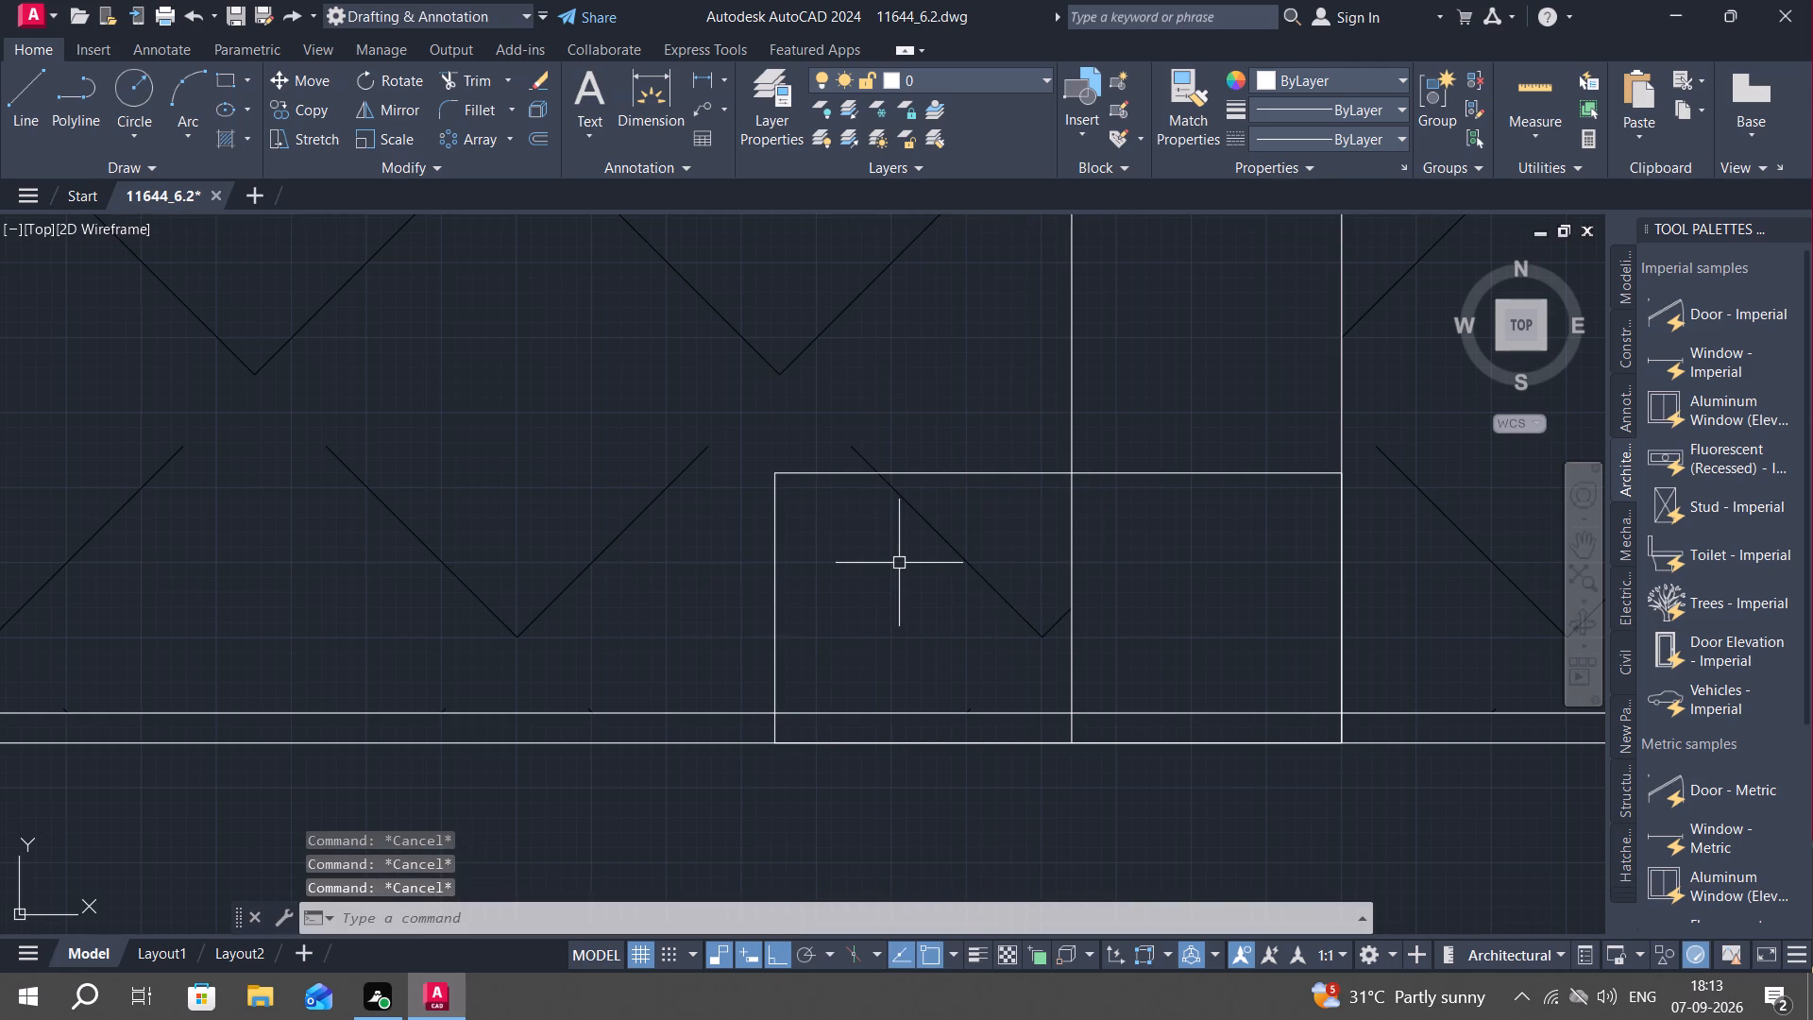
{"action": "type", "text": "TR"}
{"action": "key", "text": "space"}
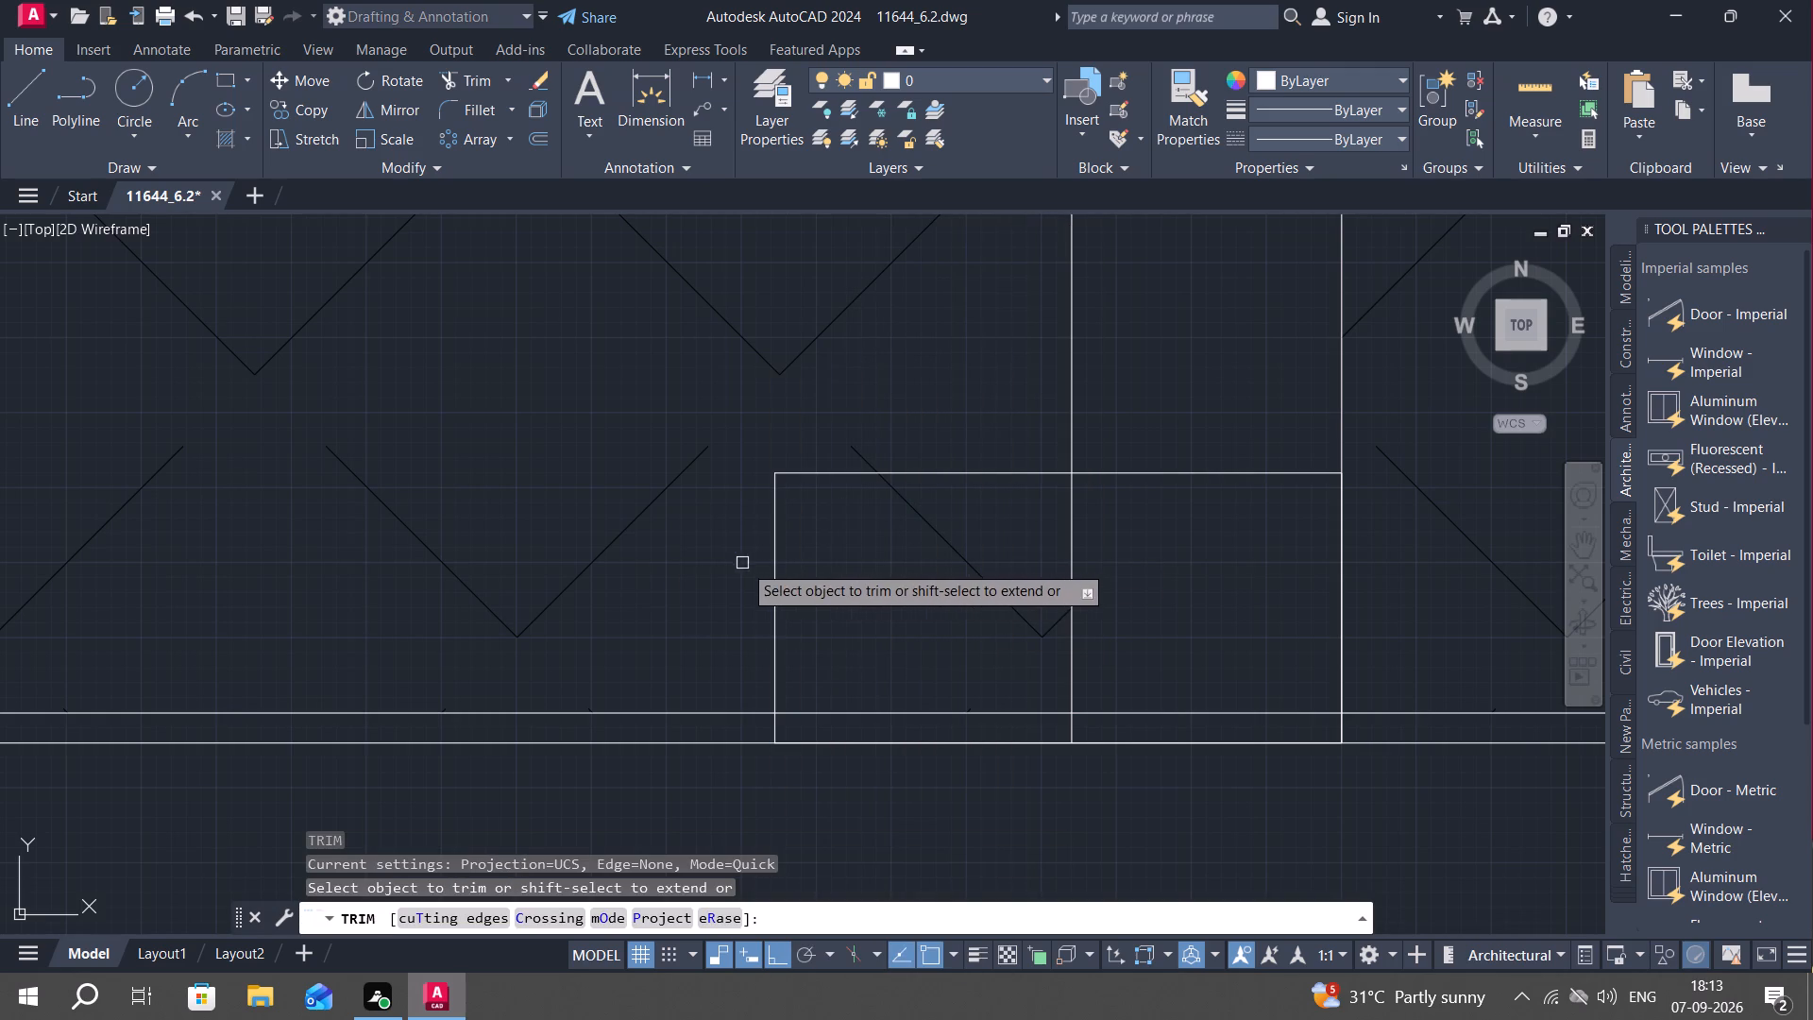
{"action": "left_click", "coordinate": [1071, 631]}
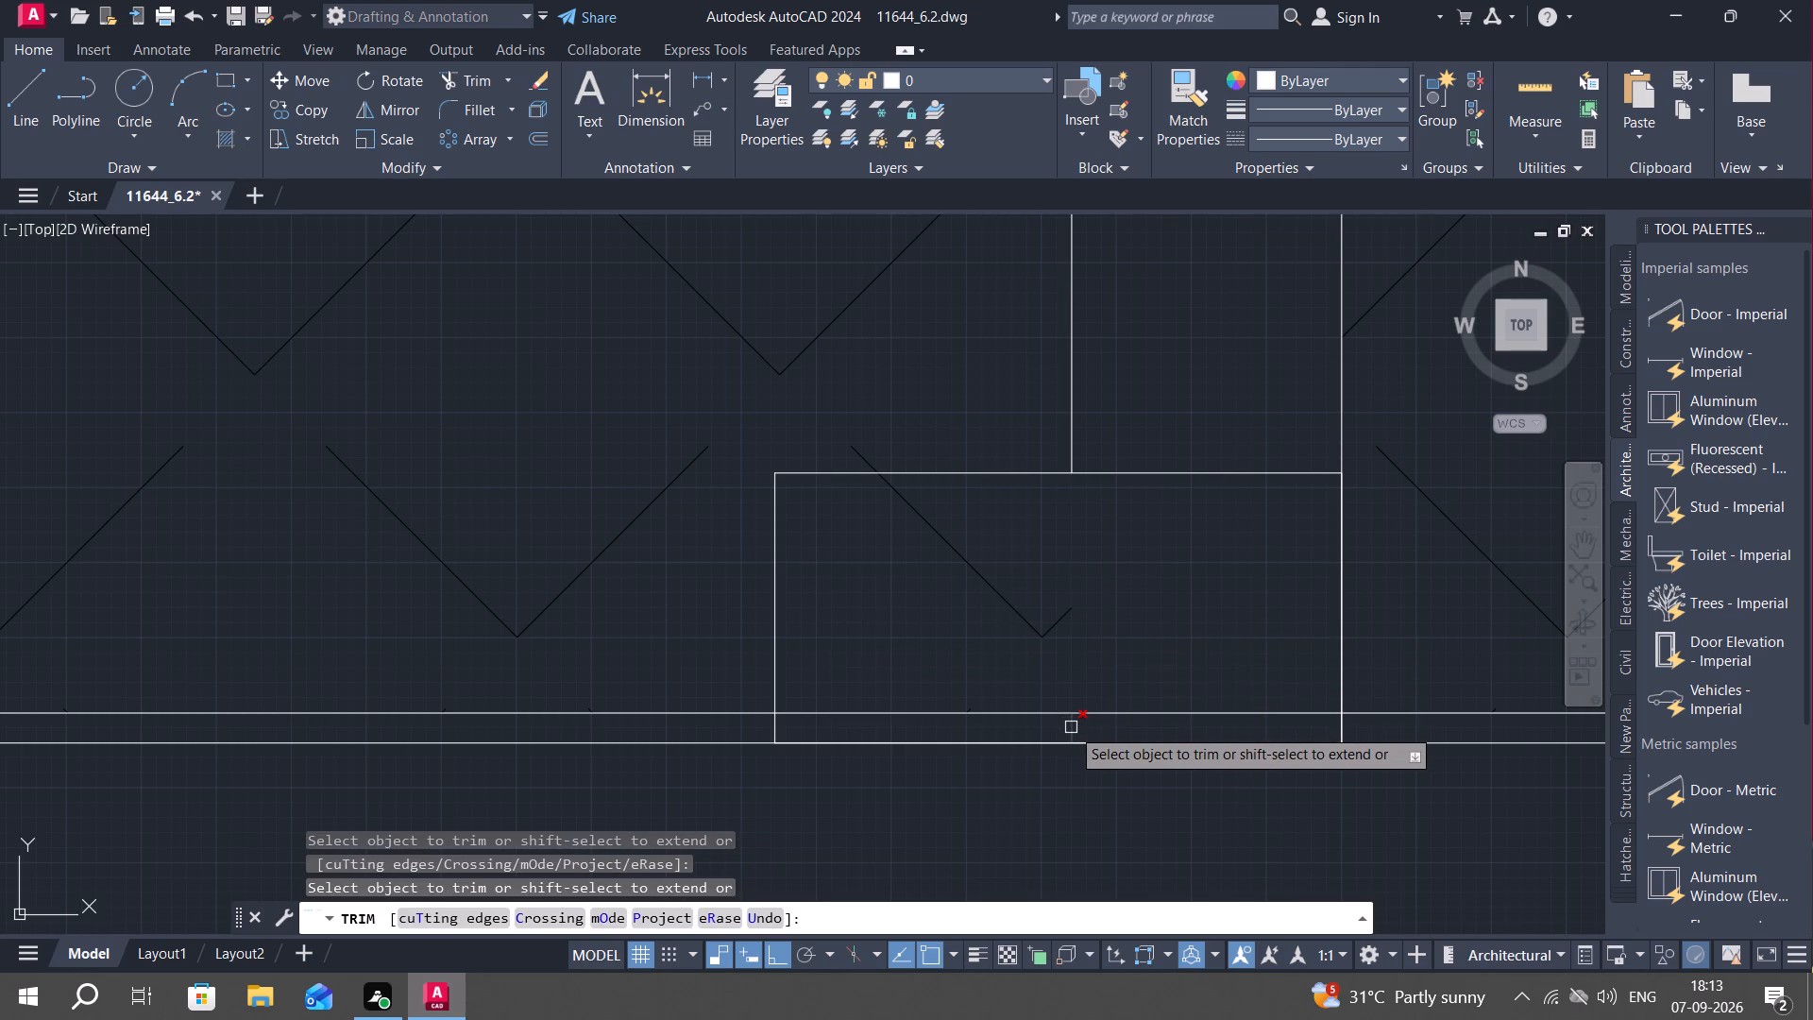
{"action": "left_click", "coordinate": [1071, 727]}
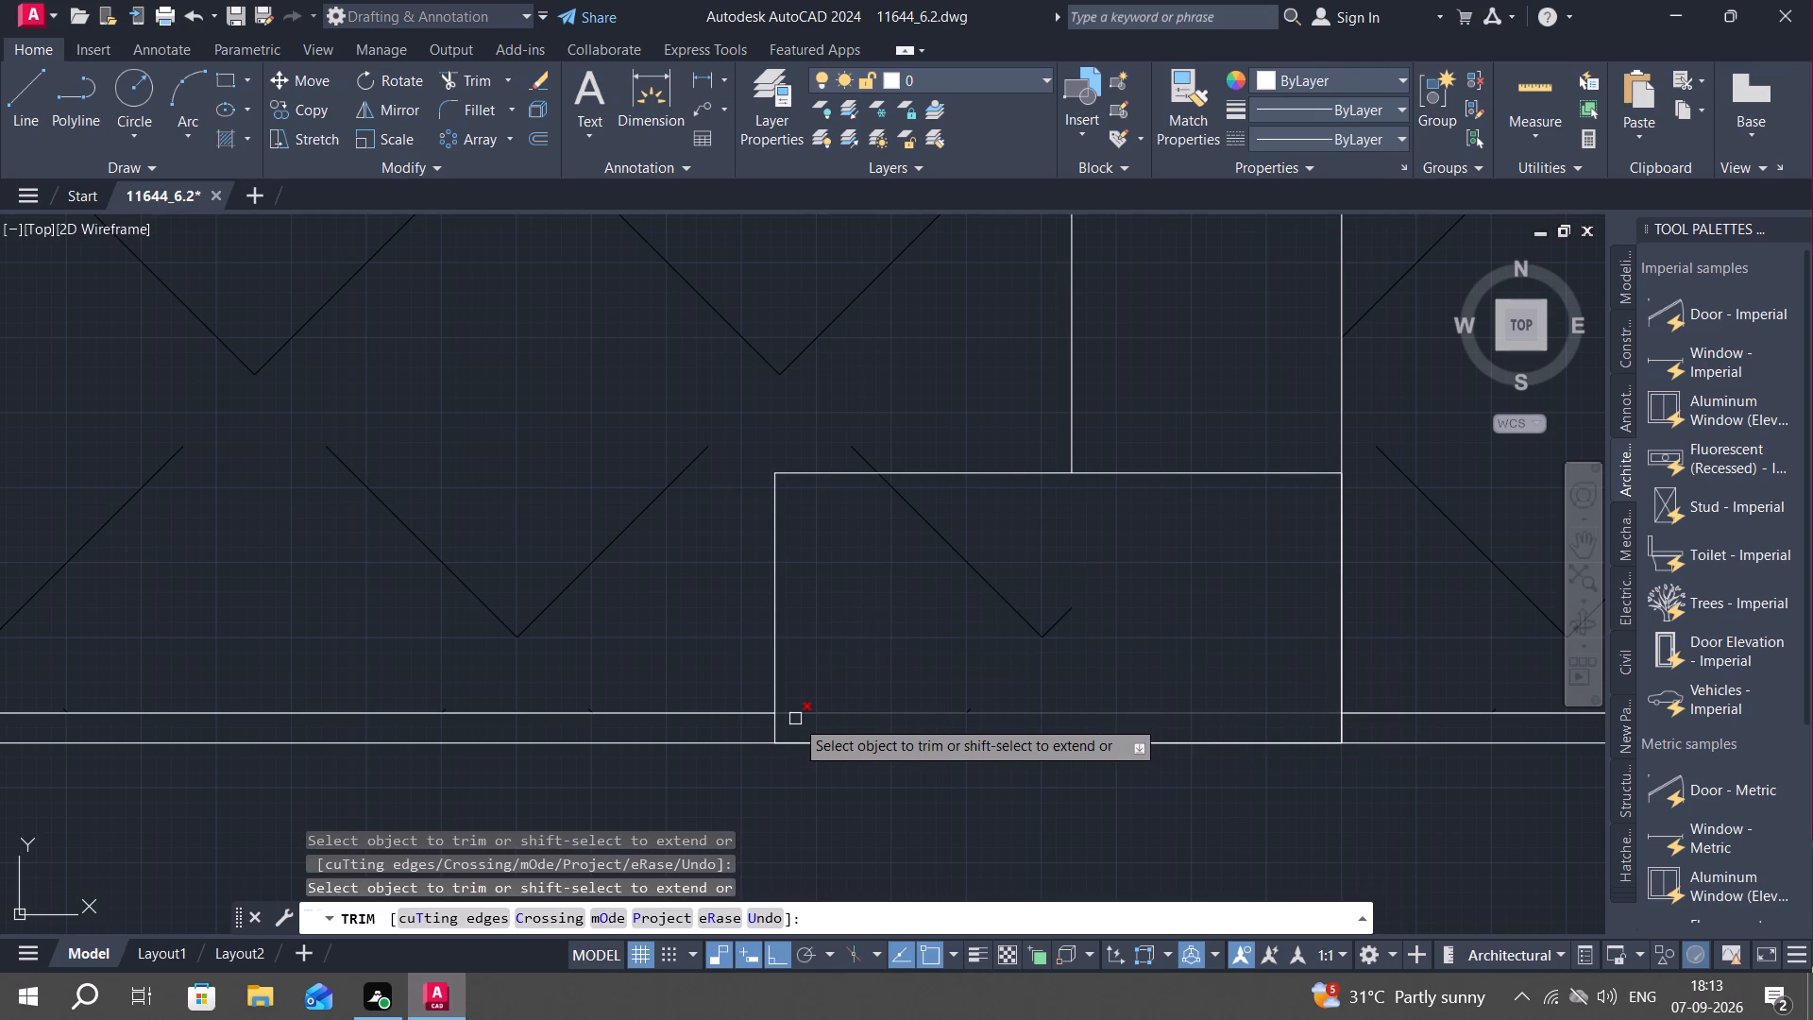
{"action": "left_click", "coordinate": [809, 716]}
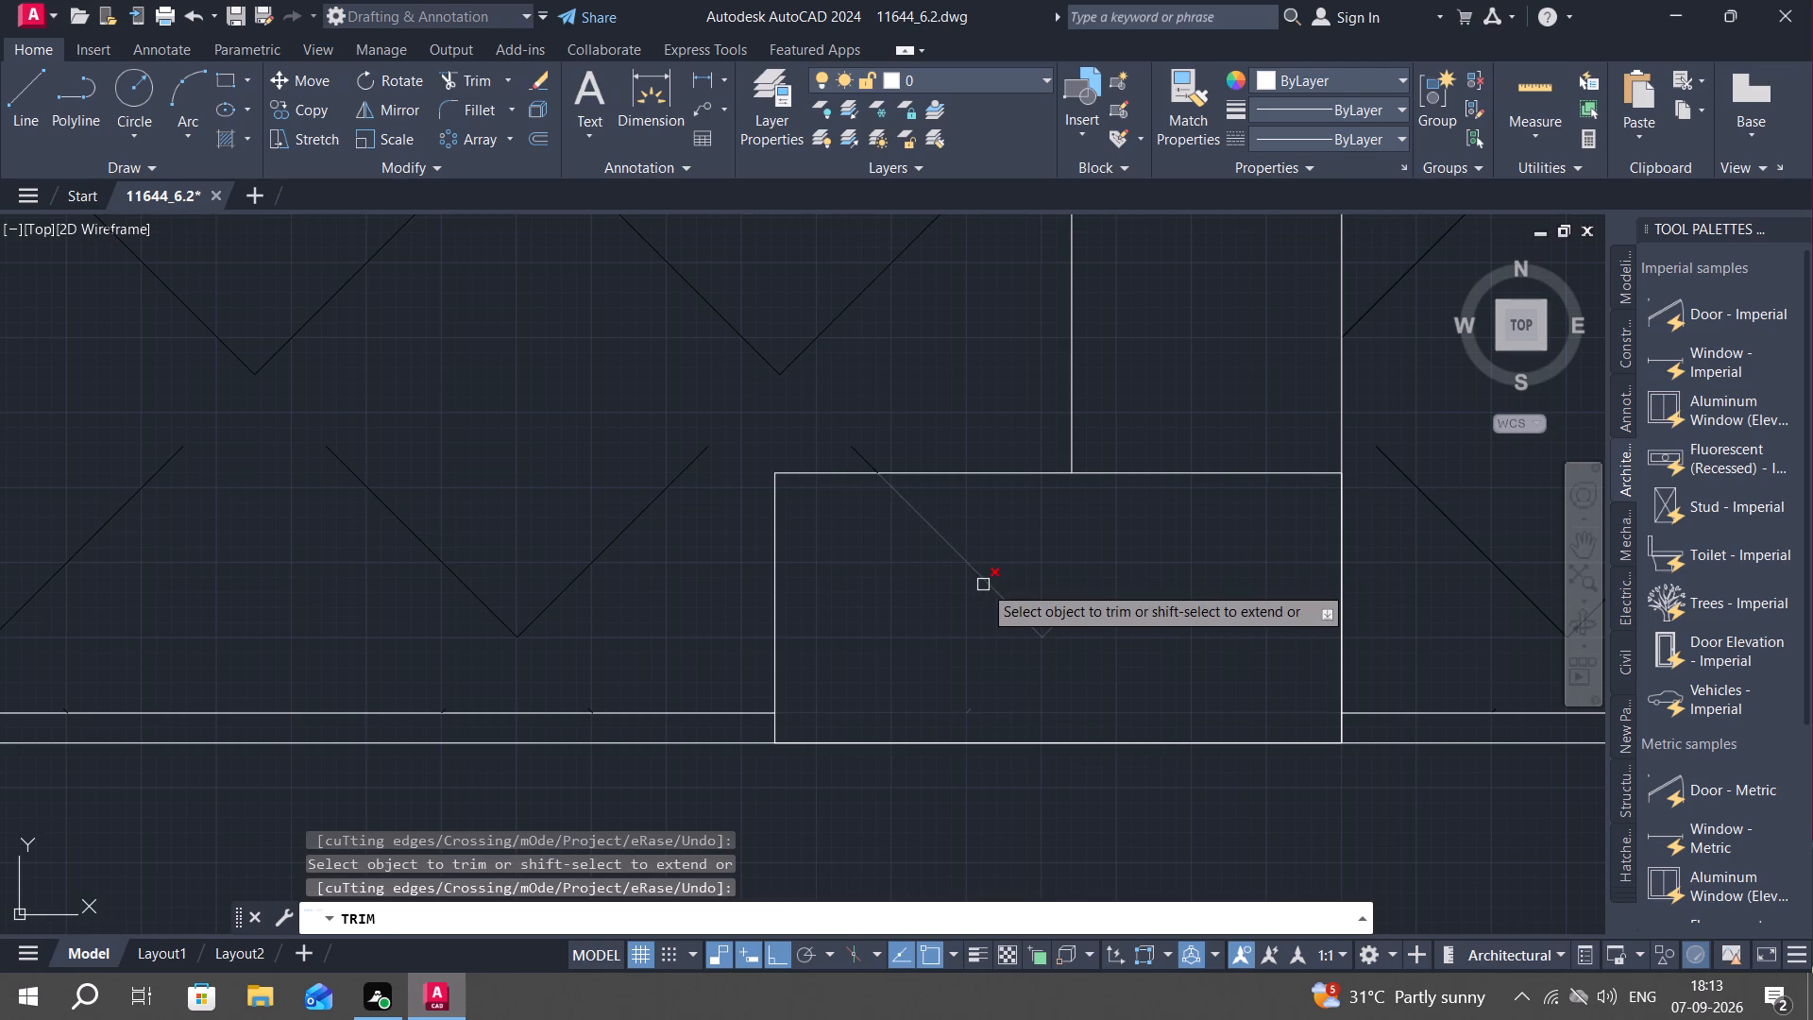
{"action": "left_click", "coordinate": [985, 584]}
{"action": "key", "text": "Escape"}
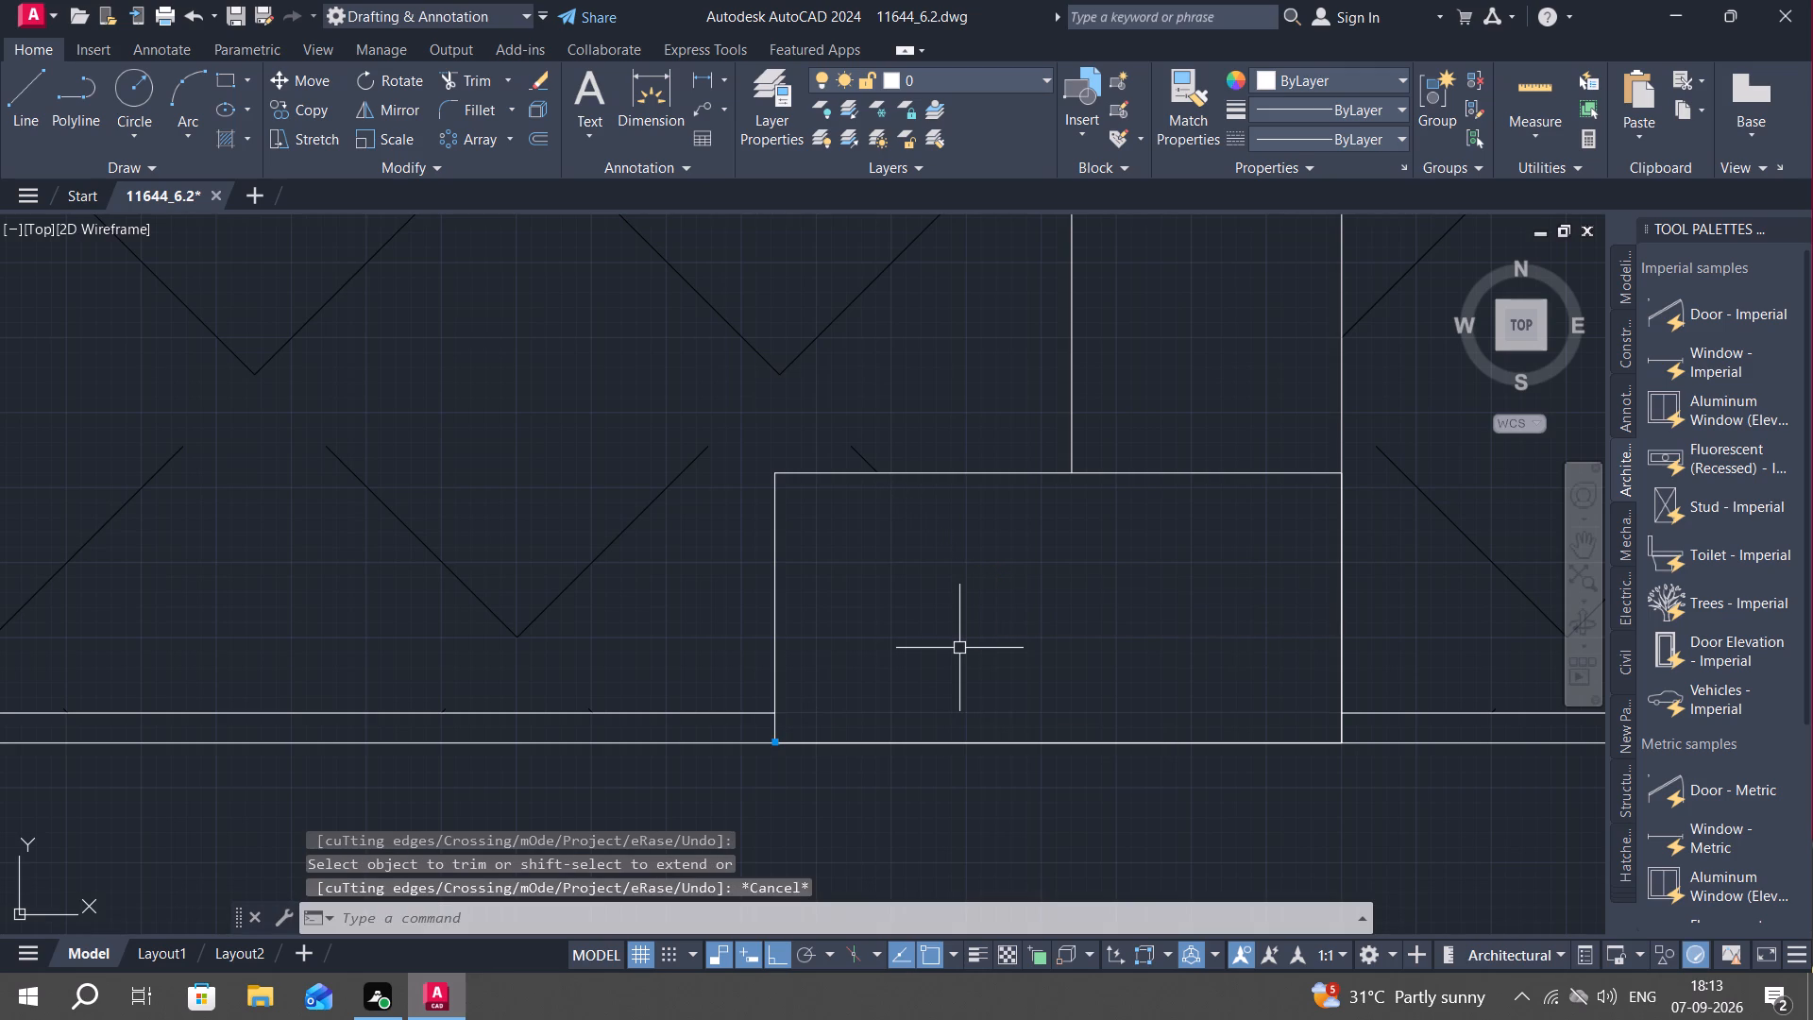
Trim the wall line across the foot of the partition where it meets the wall above the hatched long room.
{"action": "scroll", "coordinate": [940, 626], "scroll_direction": "down", "scroll_amount": 2}
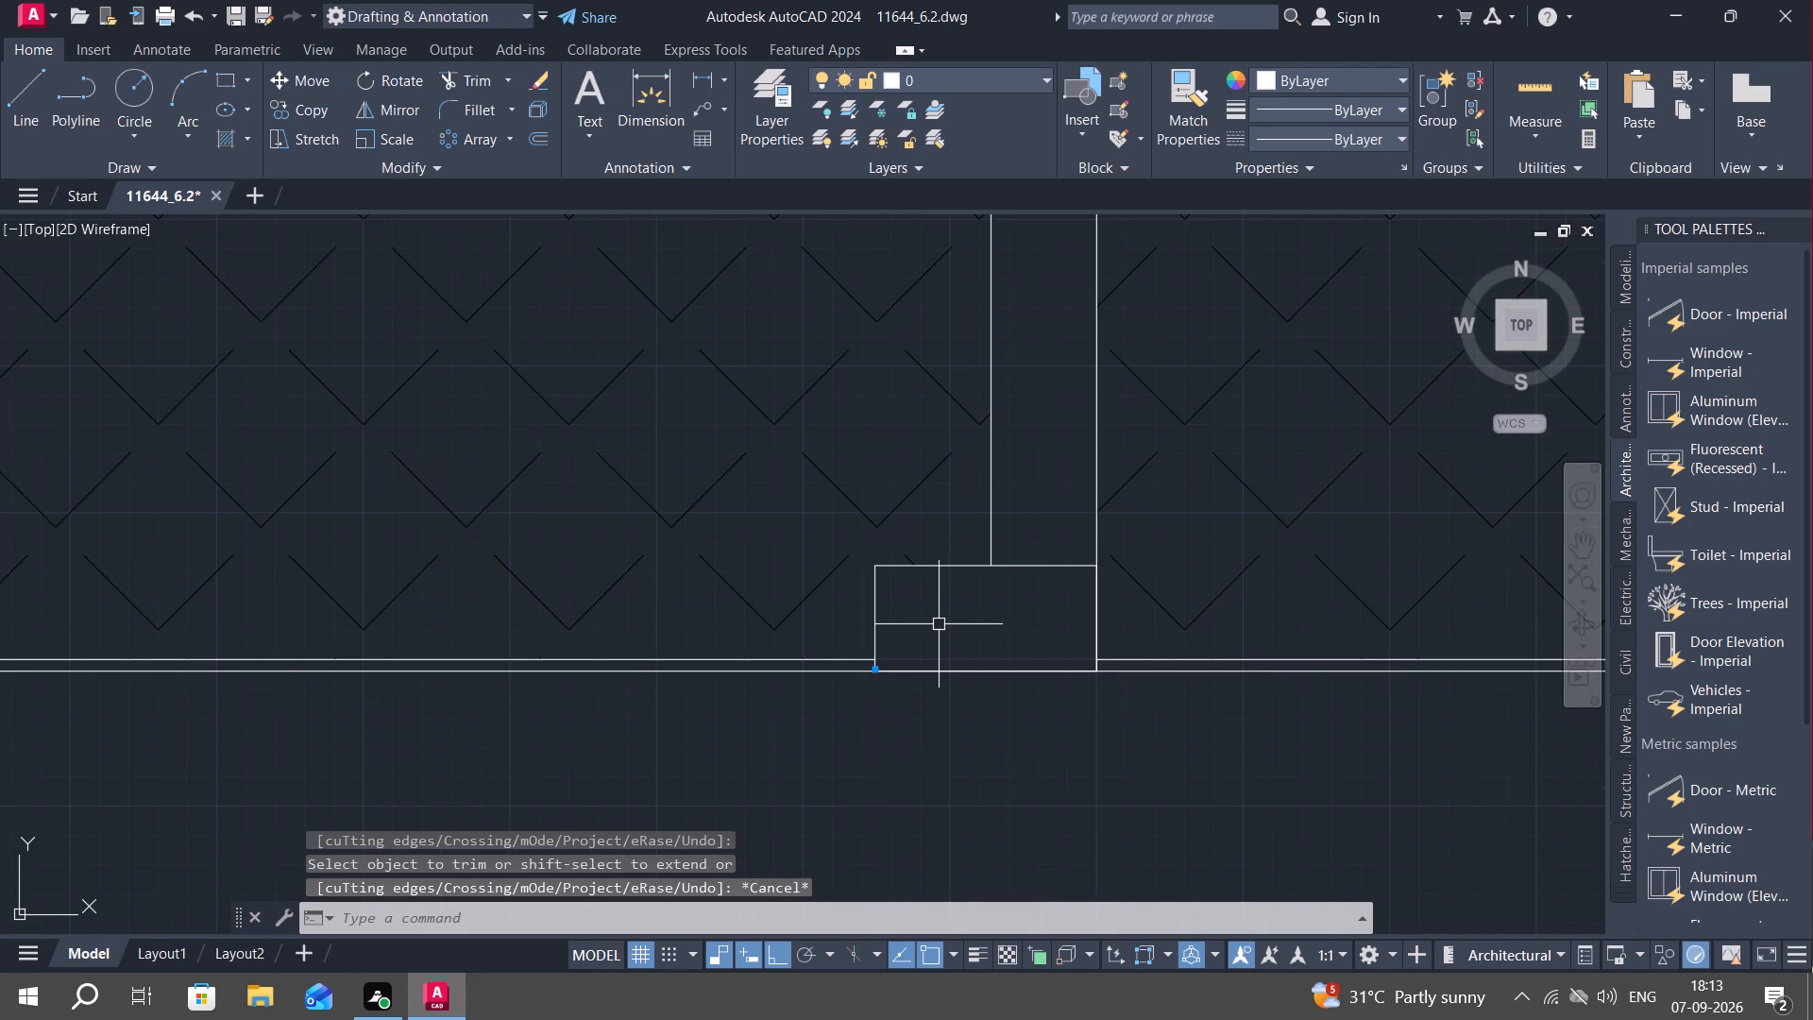
{"action": "scroll", "coordinate": [939, 624], "scroll_direction": "down", "scroll_amount": 1}
{"action": "middle_click_drag", "start_coordinate": [921, 430], "coordinate": [1027, 784]}
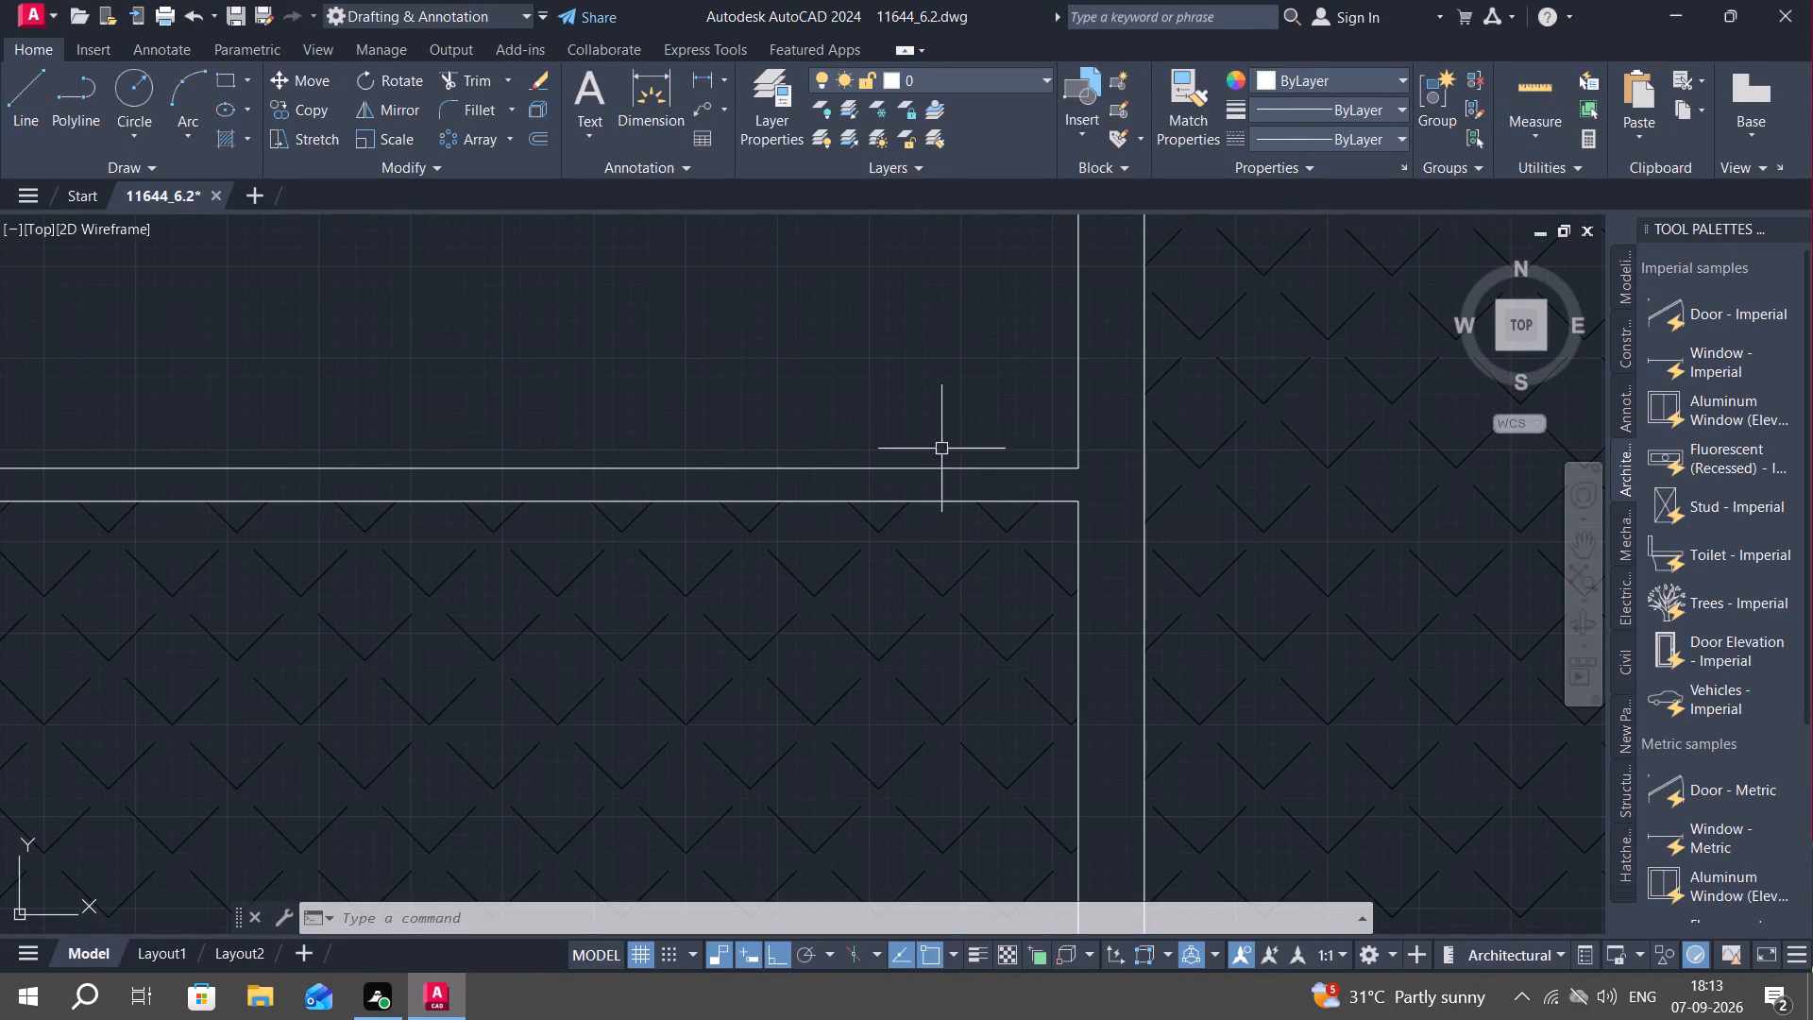
{"action": "scroll", "coordinate": [890, 412], "scroll_direction": "down", "scroll_amount": 1}
{"action": "middle_click_drag", "start_coordinate": [891, 400], "coordinate": [1053, 472]}
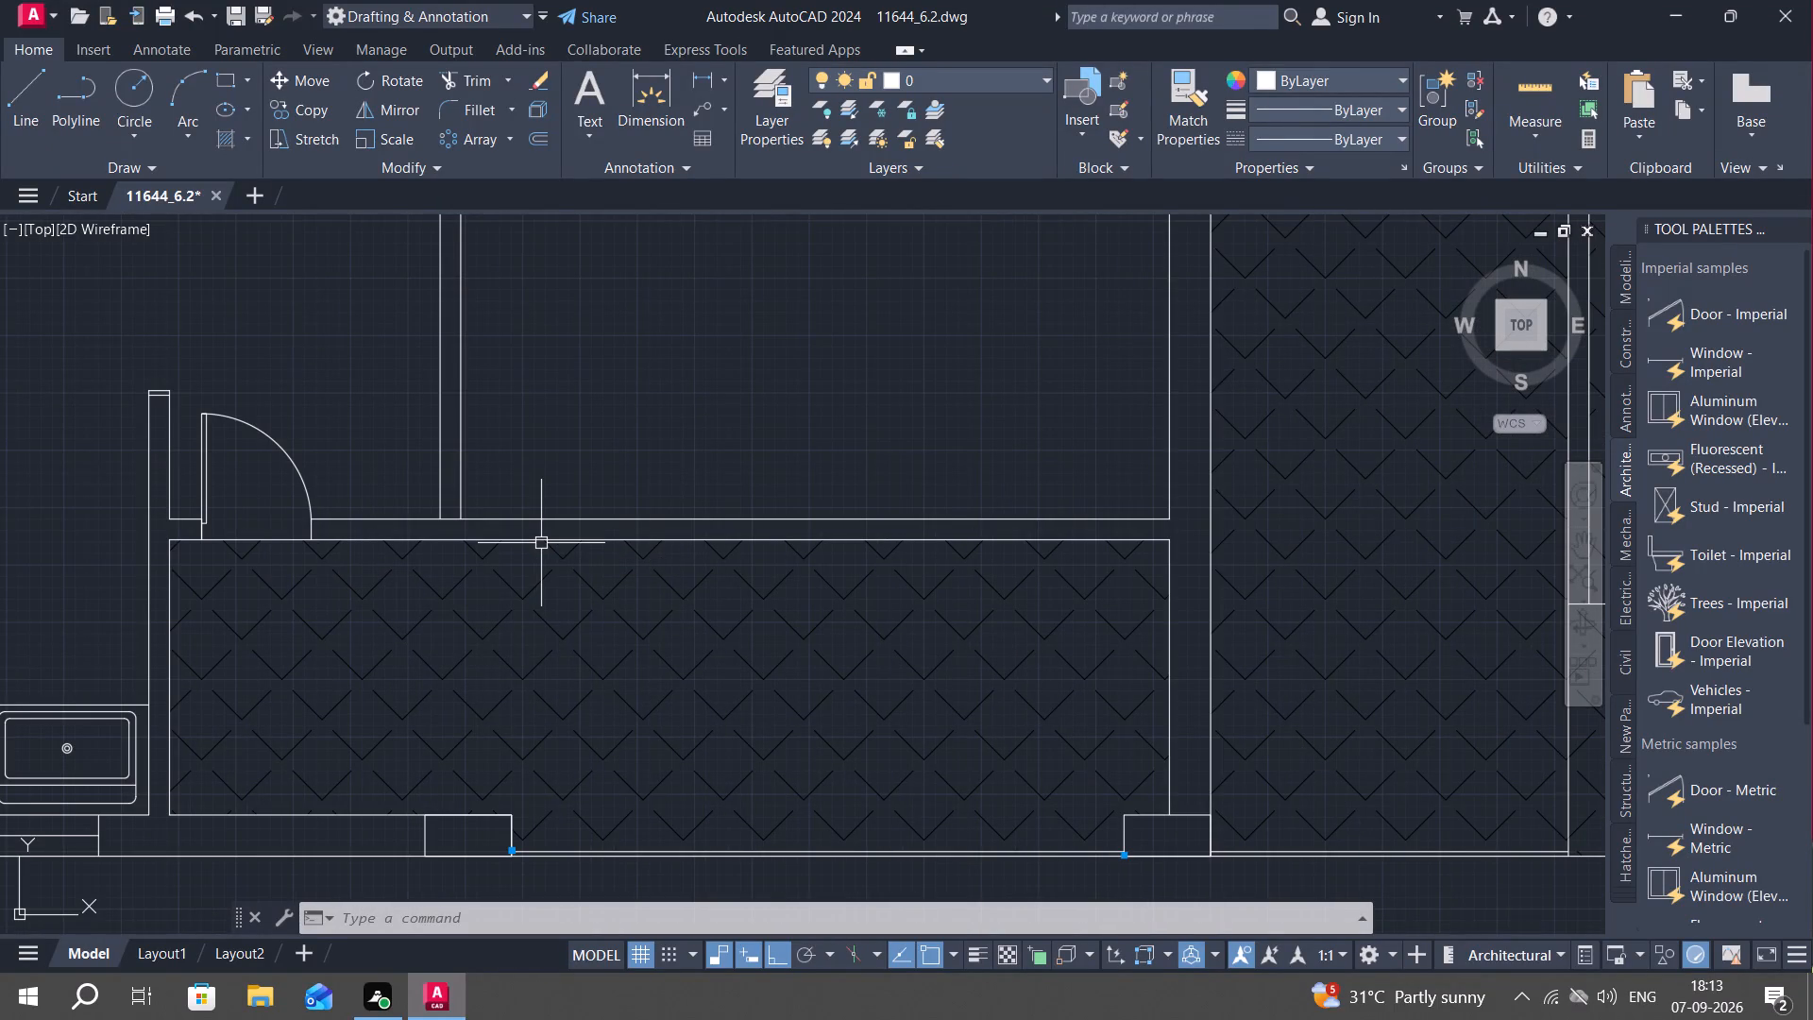
{"action": "type", "text": "TR"}
{"action": "key", "text": "space"}
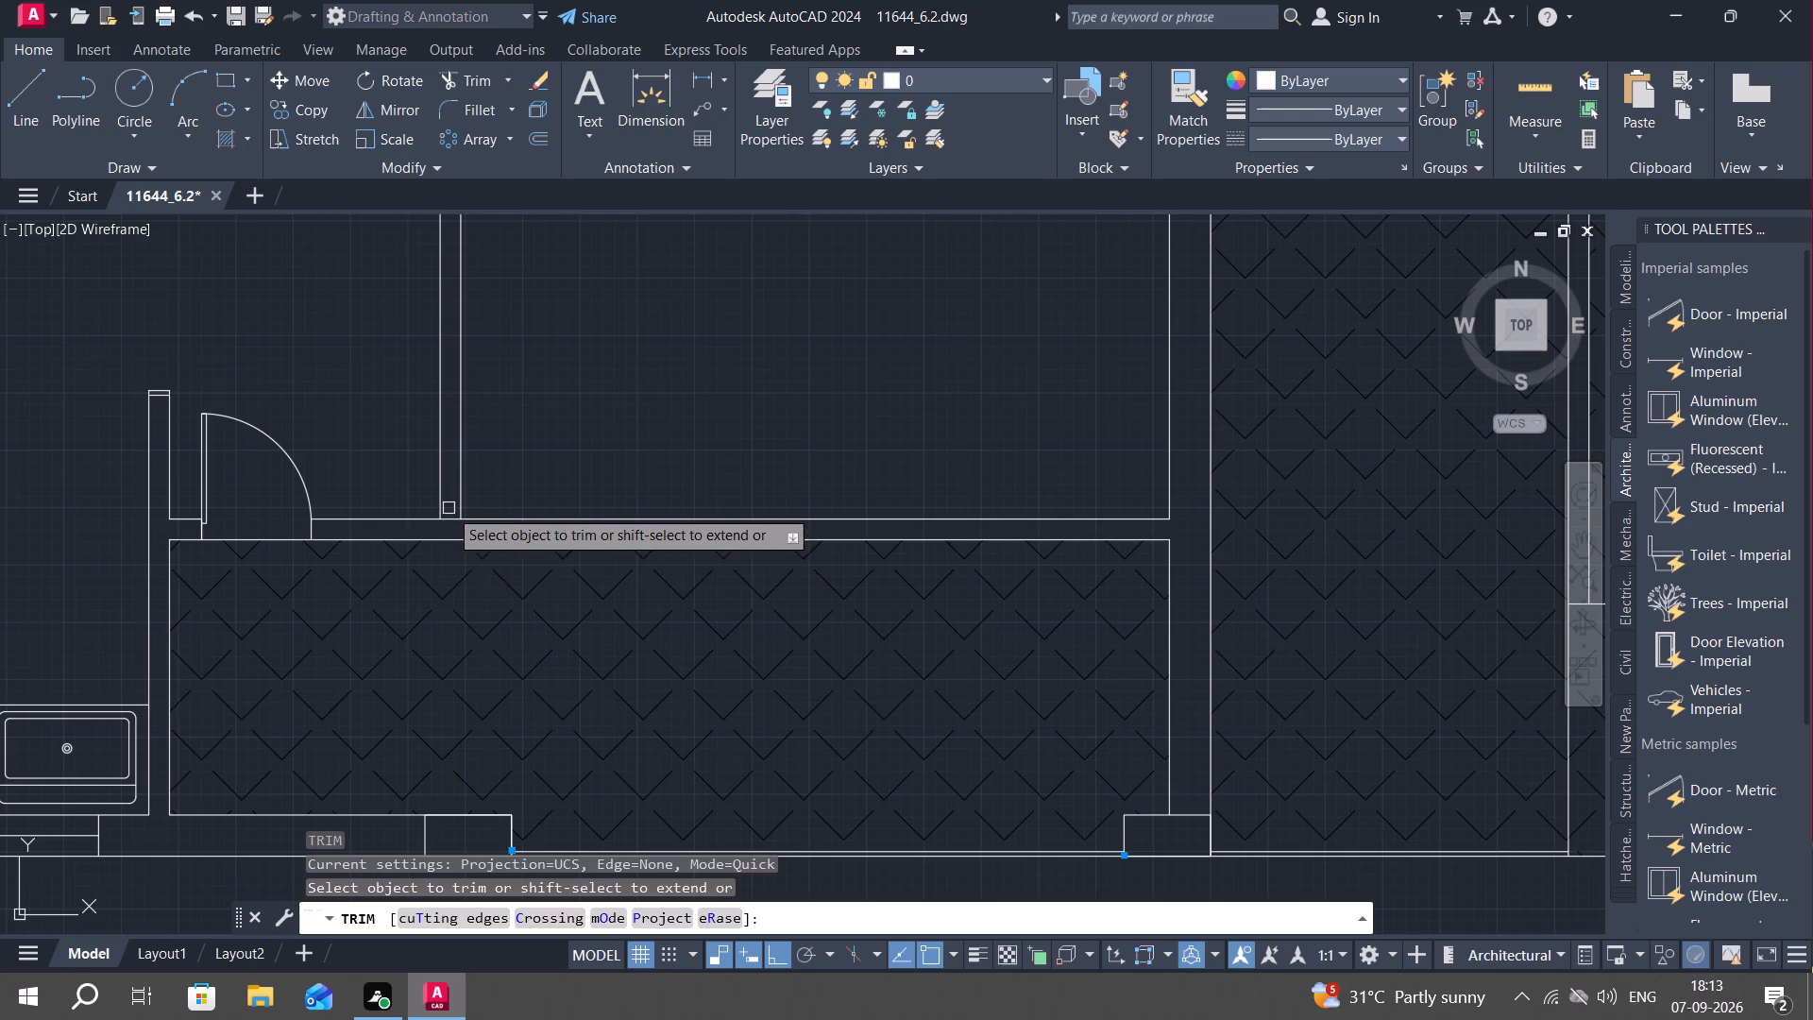
{"action": "scroll", "coordinate": [449, 508], "scroll_direction": "up", "scroll_amount": 3}
{"action": "left_click", "coordinate": [457, 552]}
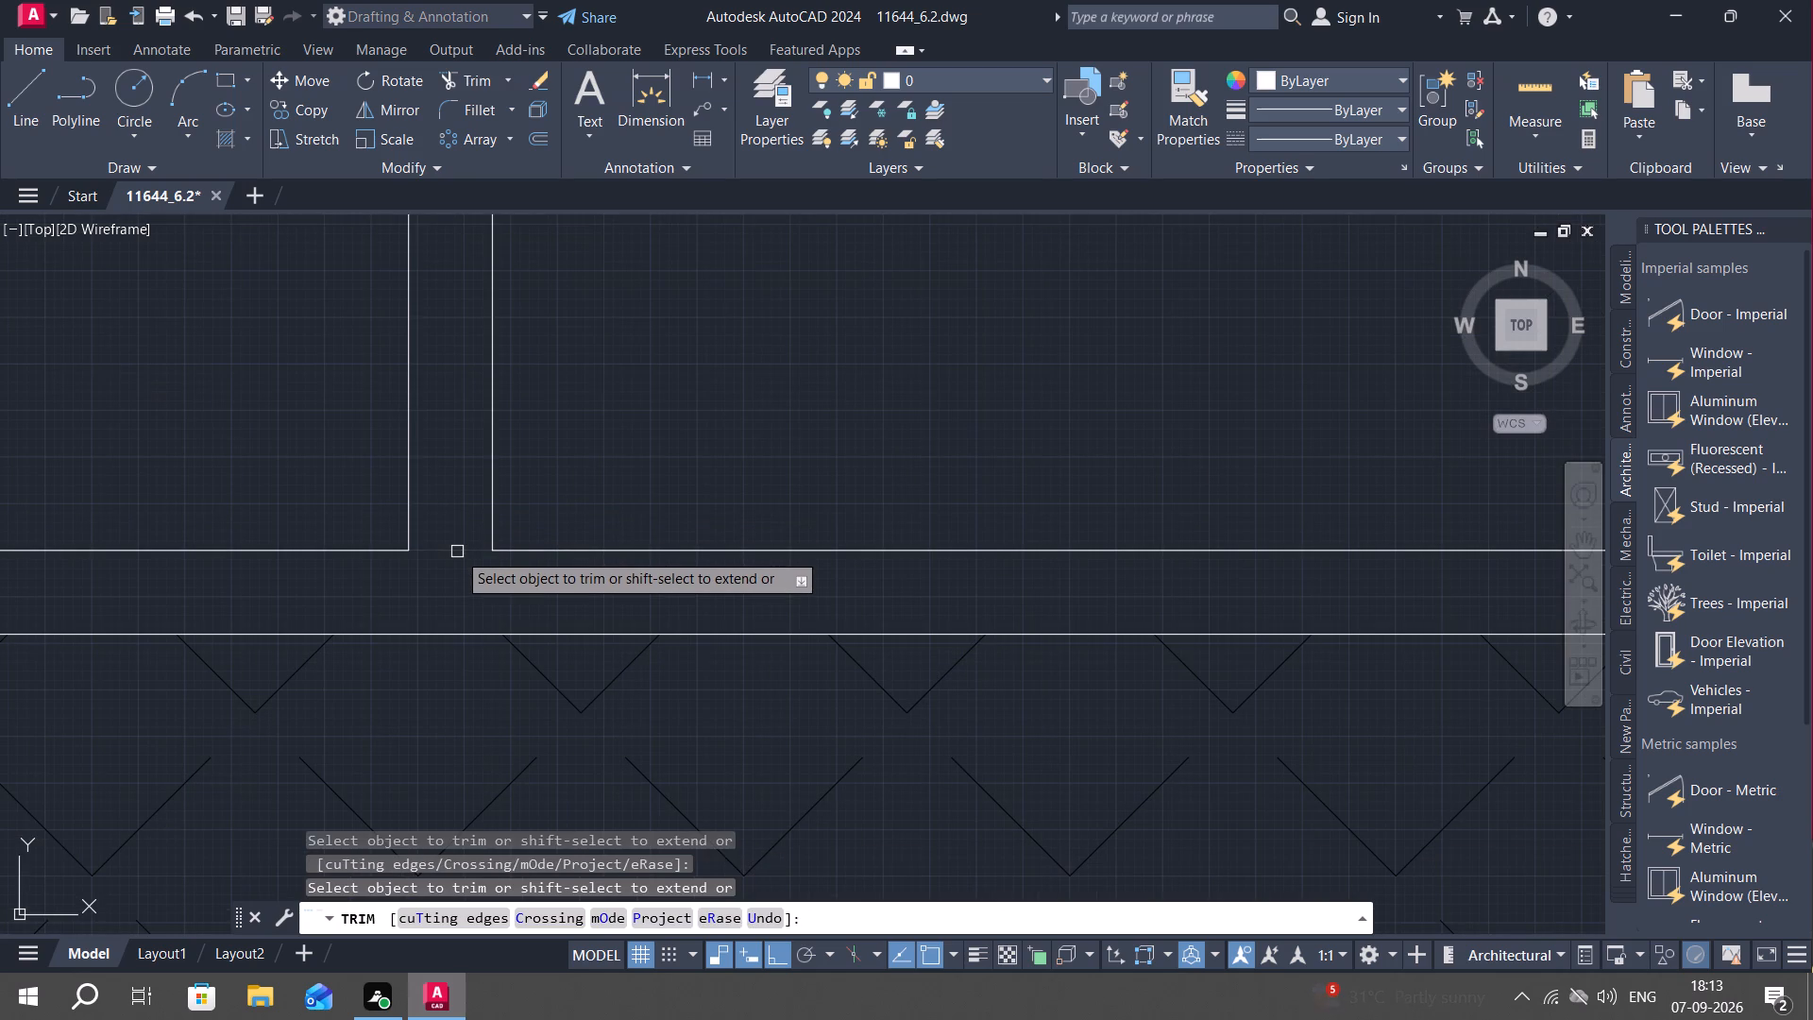
{"action": "key", "text": "Escape"}
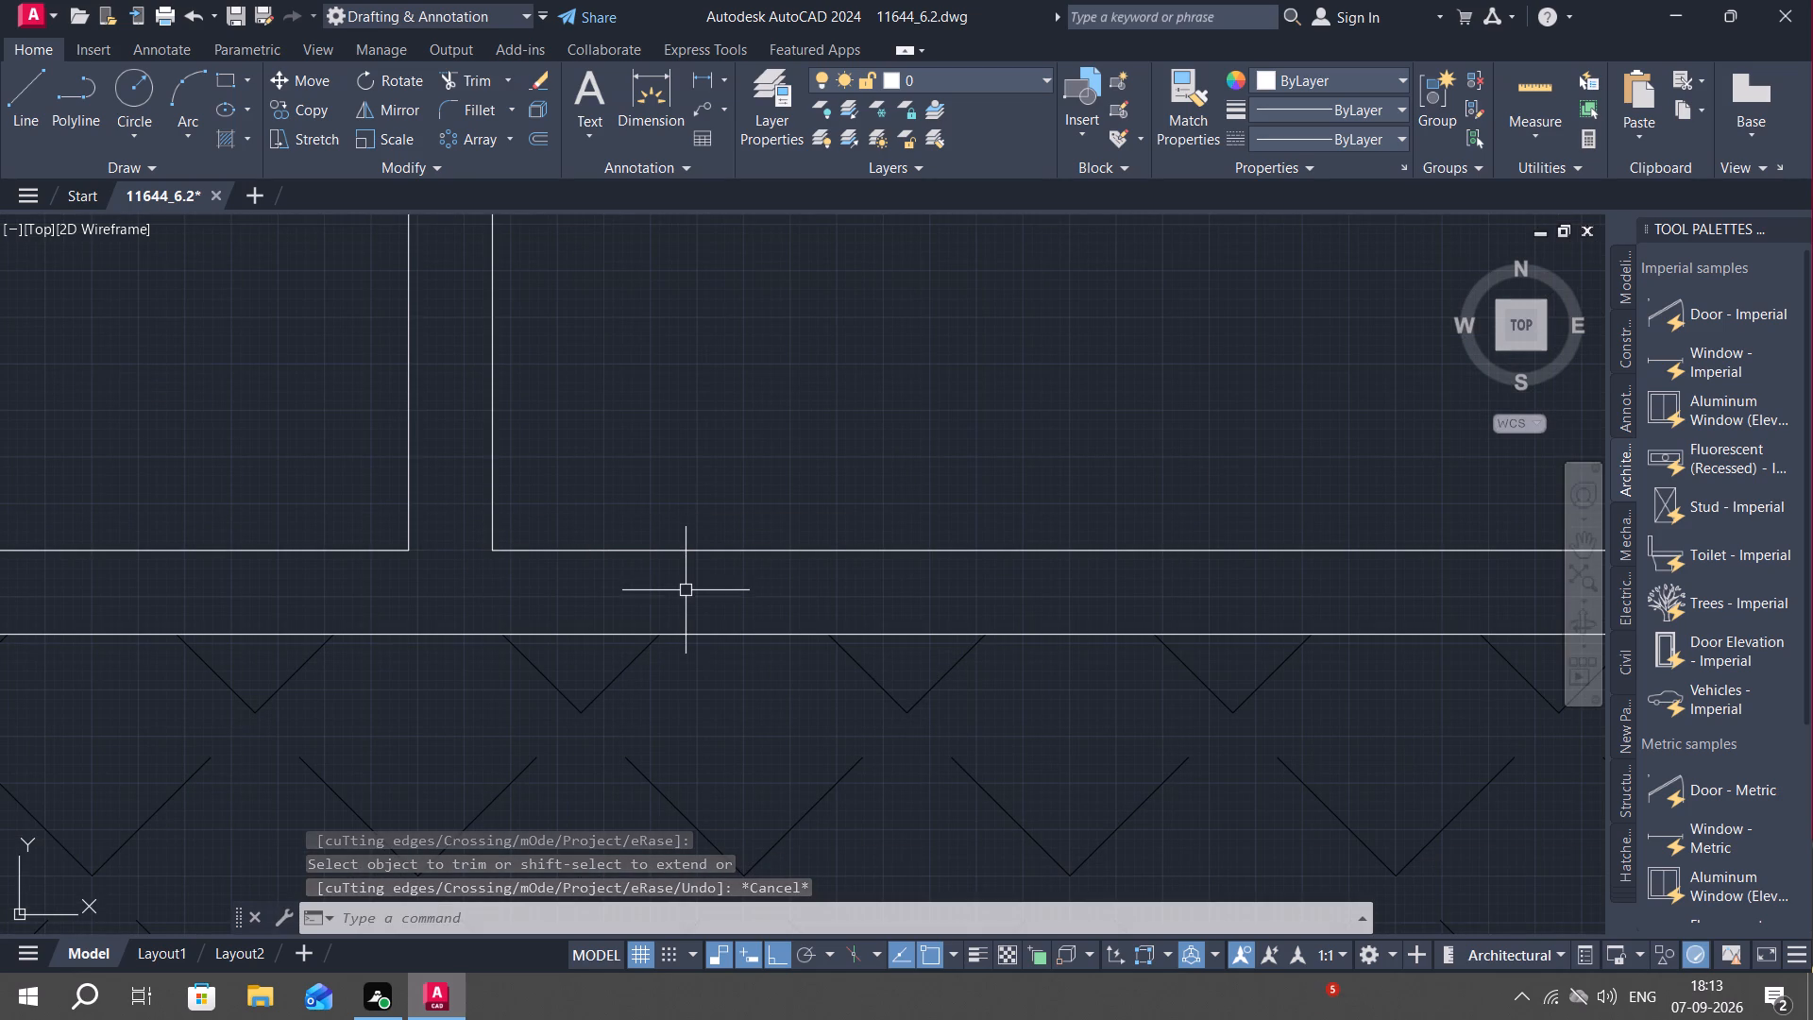
Draw a short line across the thickness of the wall above the hatched room, near the wall's right end.
{"action": "middle_click_drag", "start_coordinate": [880, 583], "coordinate": [673, 554]}
{"action": "scroll", "coordinate": [630, 536], "scroll_direction": "down", "scroll_amount": 3}
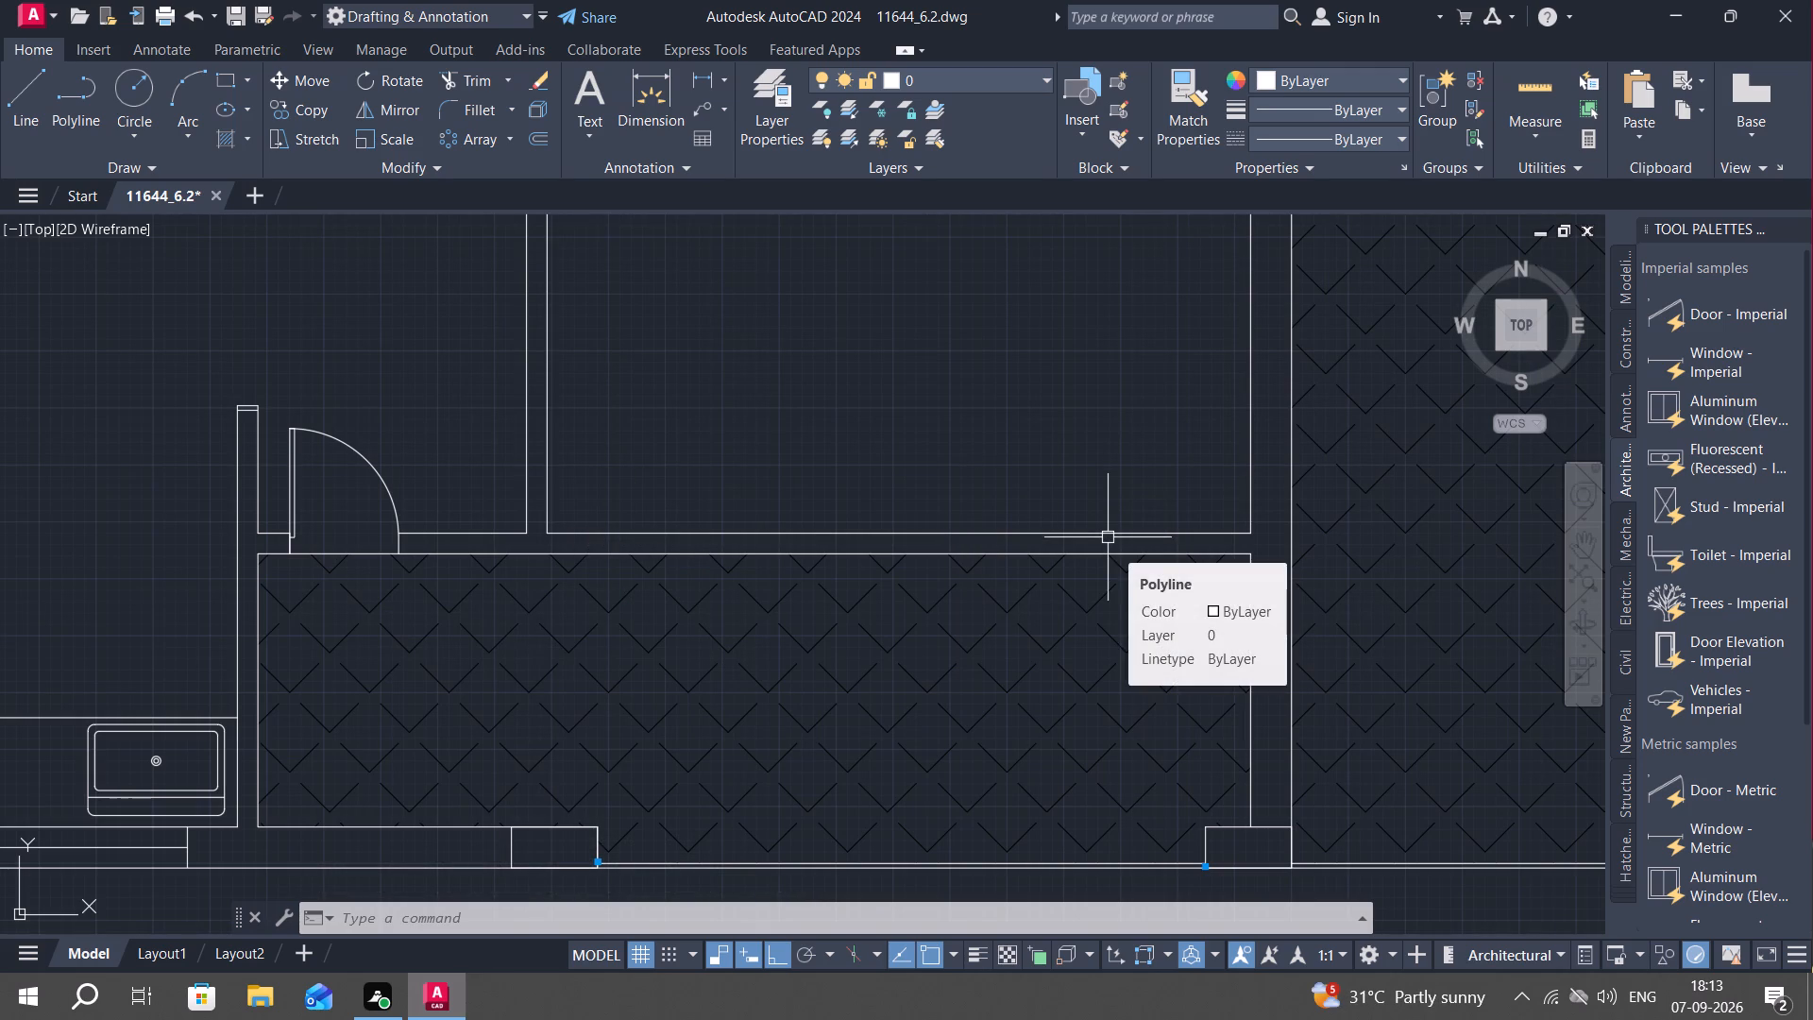
{"action": "type", "text": "L"}
{"action": "key", "text": "space"}
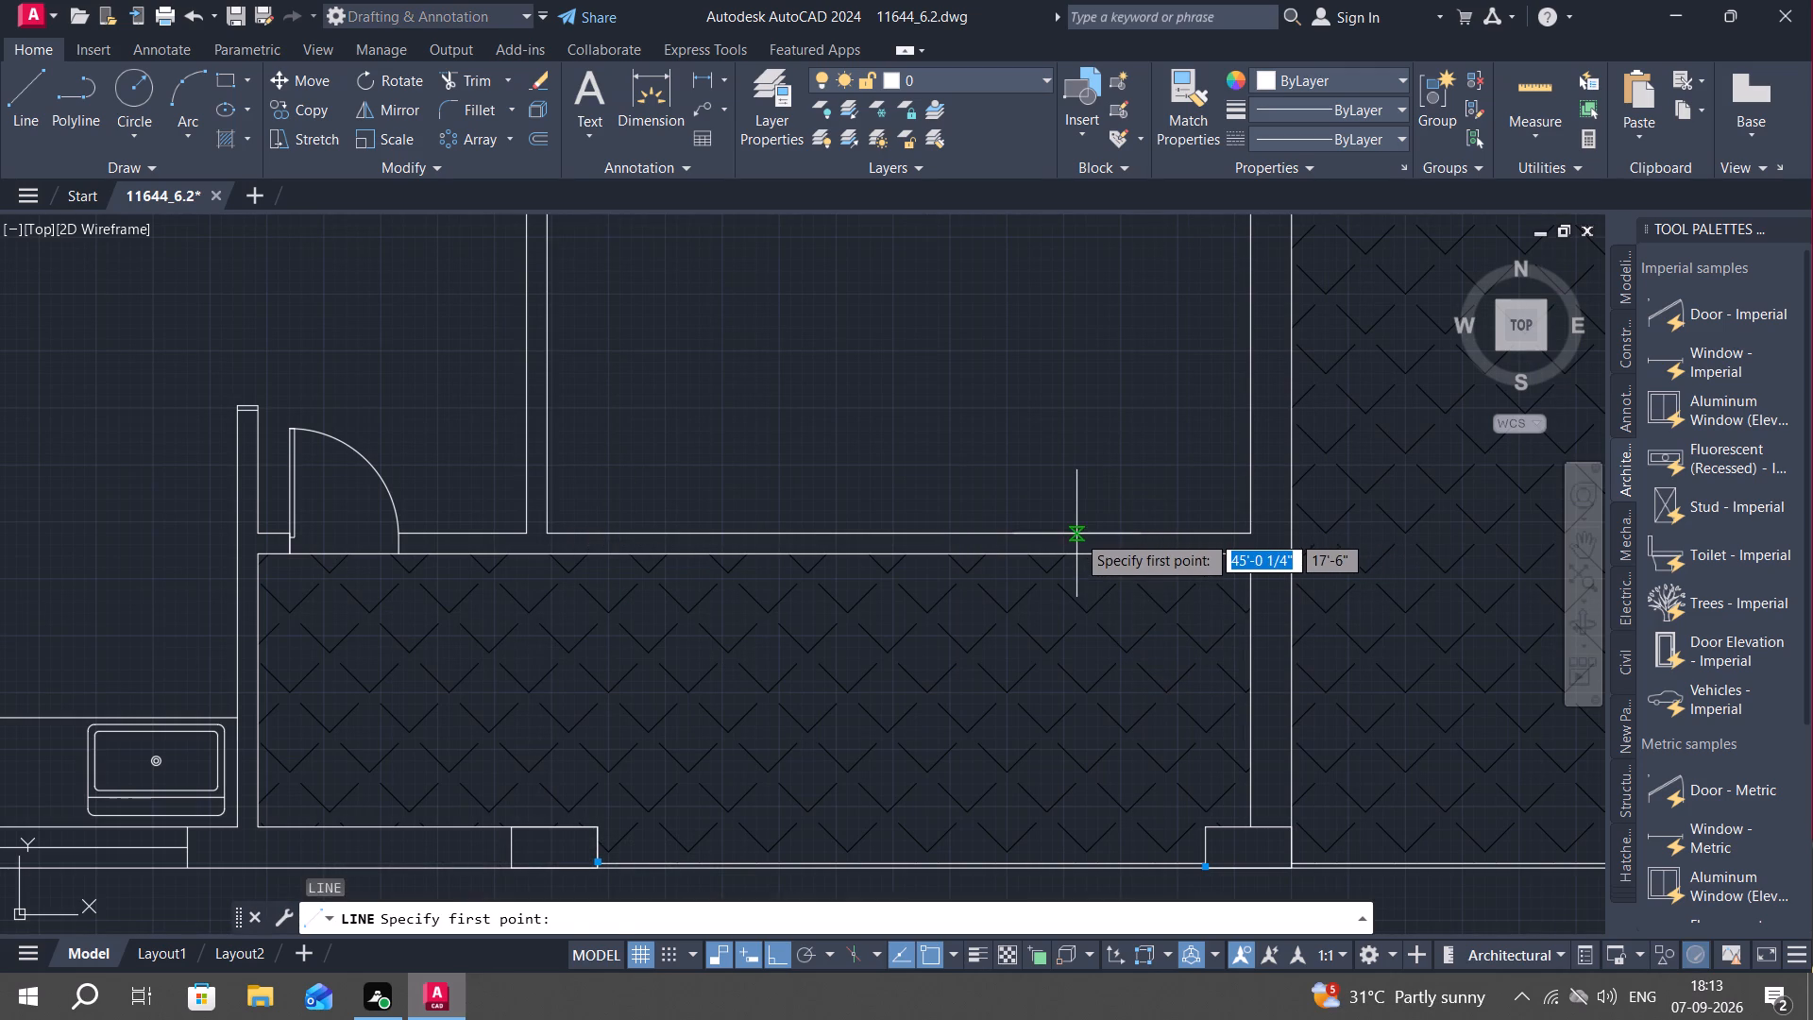
{"action": "left_click", "coordinate": [1076, 534]}
{"action": "left_click", "coordinate": [1072, 550]}
{"action": "key", "text": "Escape"}
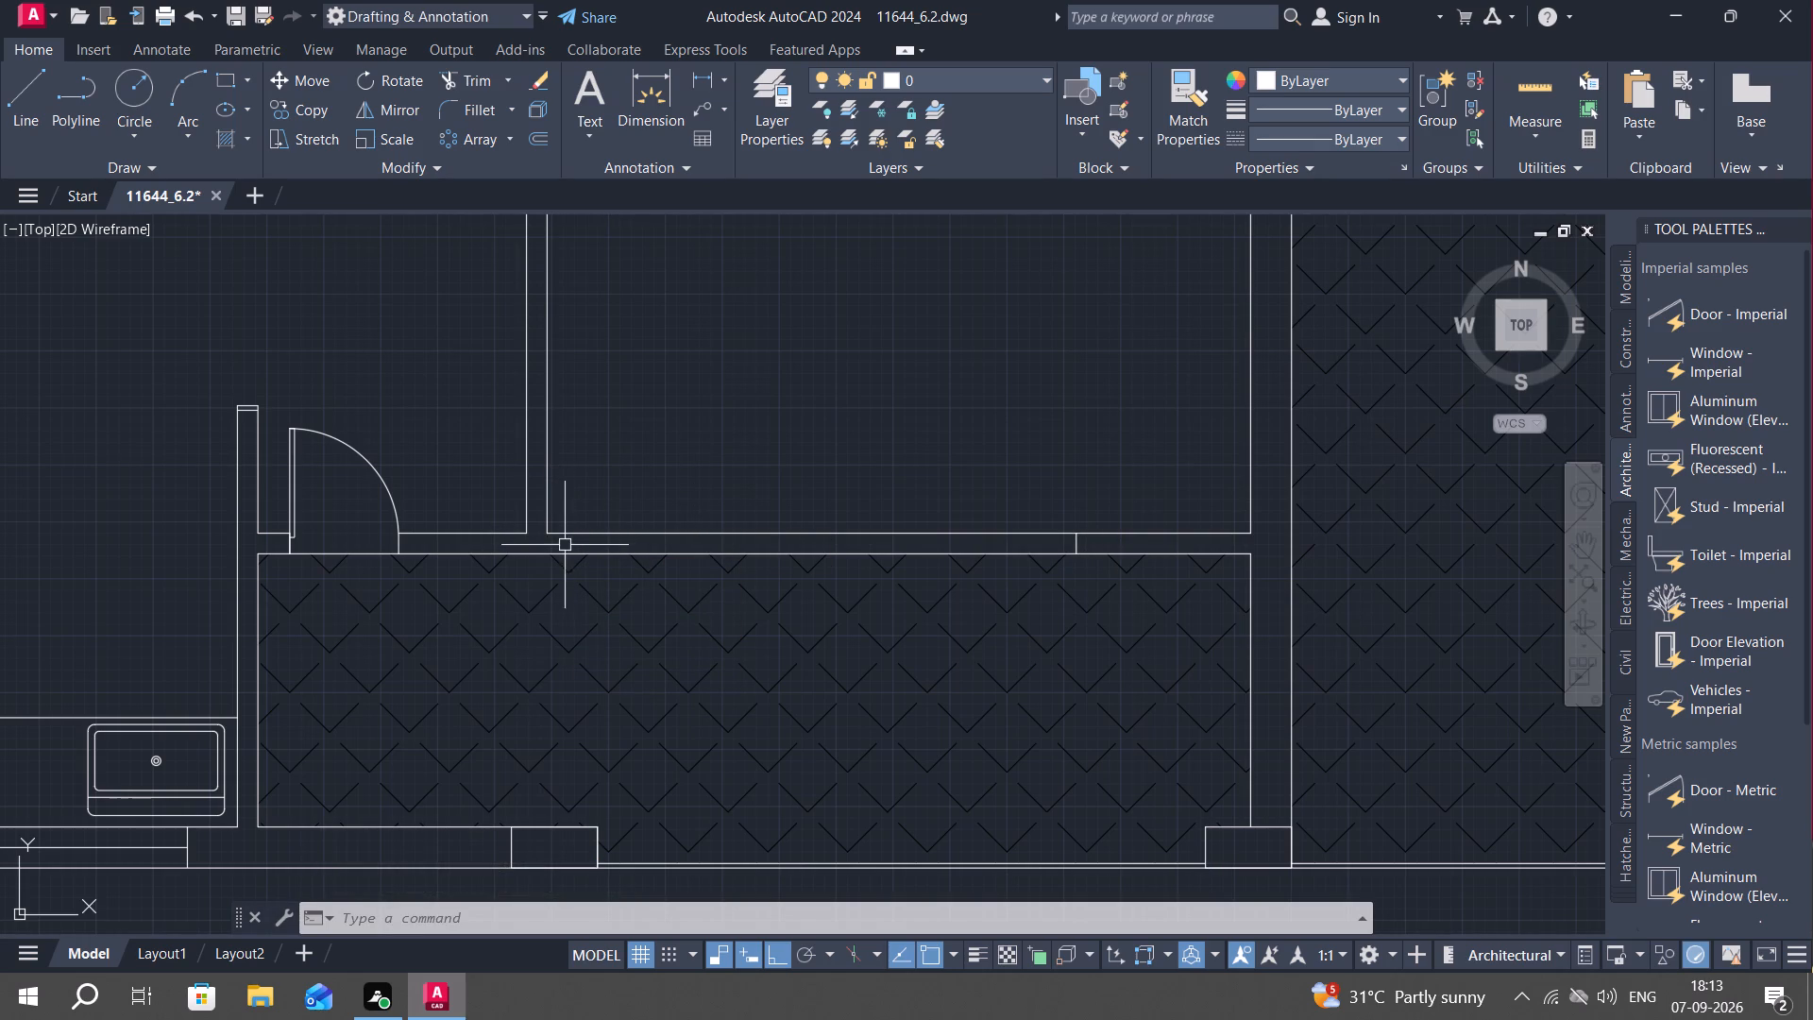
Copy the three-seat sofa from the small loose furniture set, with Ortho off, about 58' left beside the partition above the hatched room.
{"action": "scroll", "coordinate": [573, 498], "scroll_direction": "down", "scroll_amount": 2}
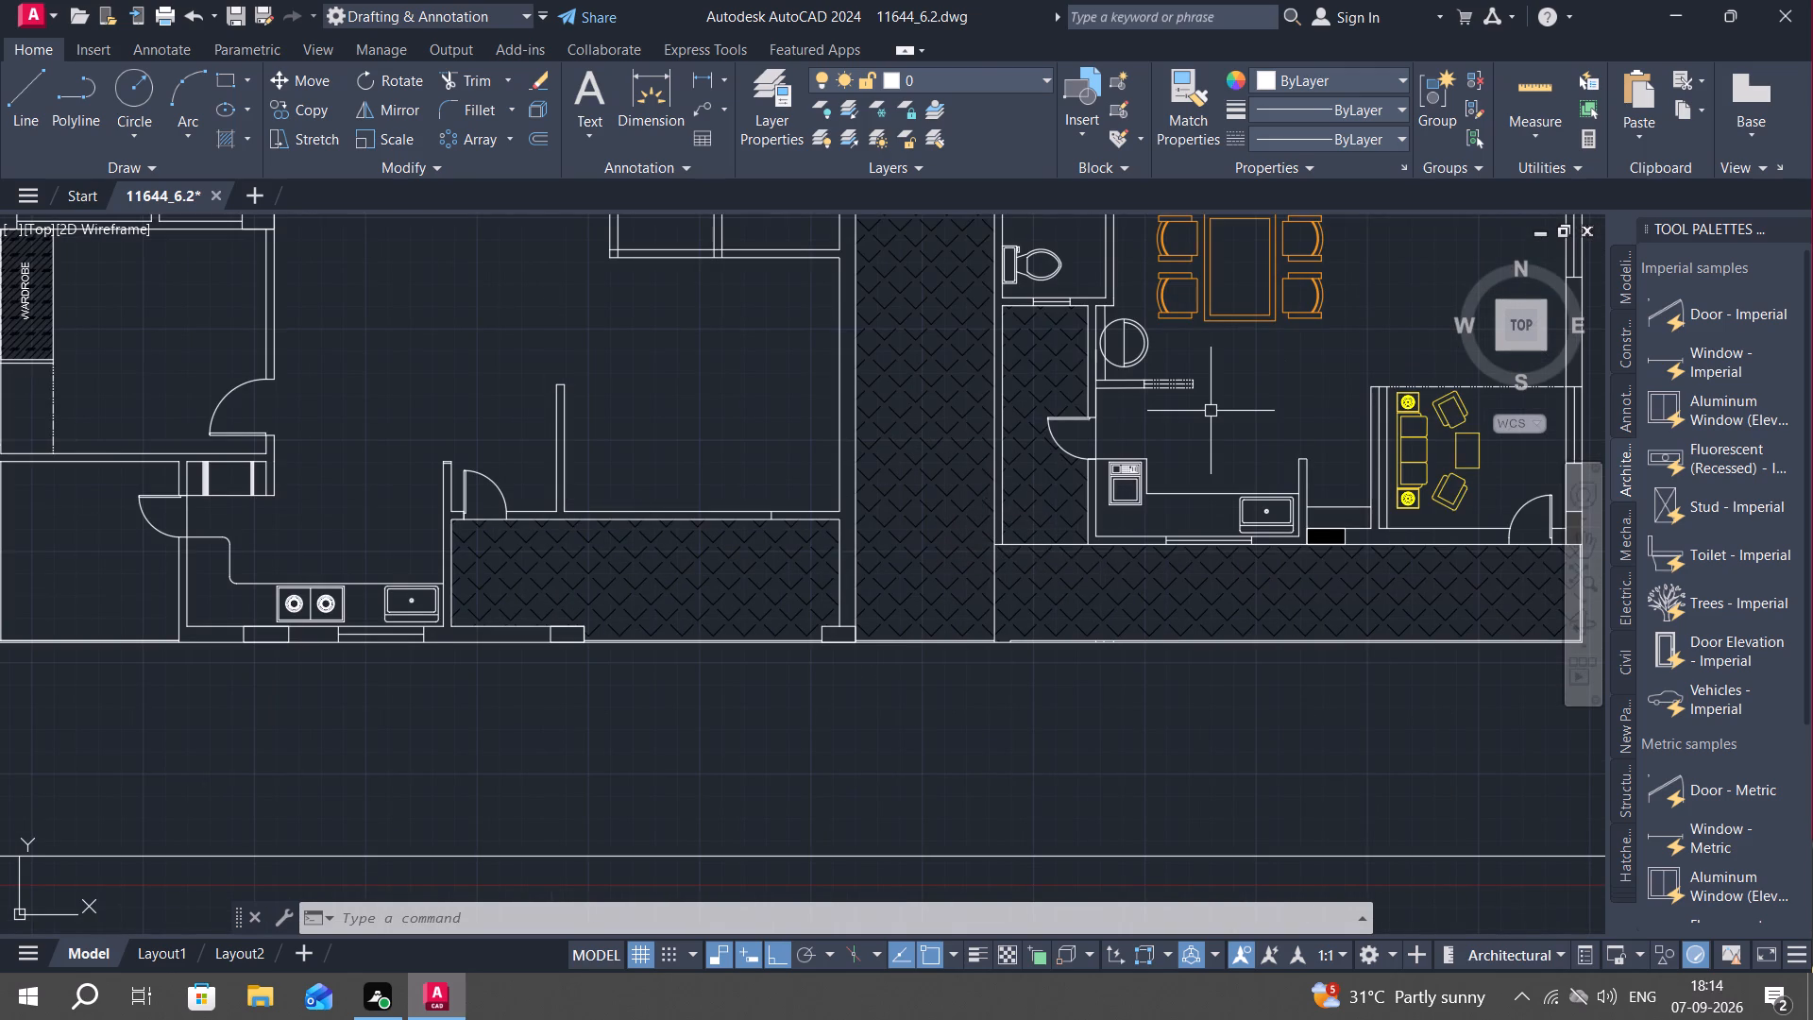
{"action": "middle_click_drag", "start_coordinate": [1207, 408], "coordinate": [797, 454]}
{"action": "scroll", "coordinate": [1387, 631], "scroll_direction": "up", "scroll_amount": 3}
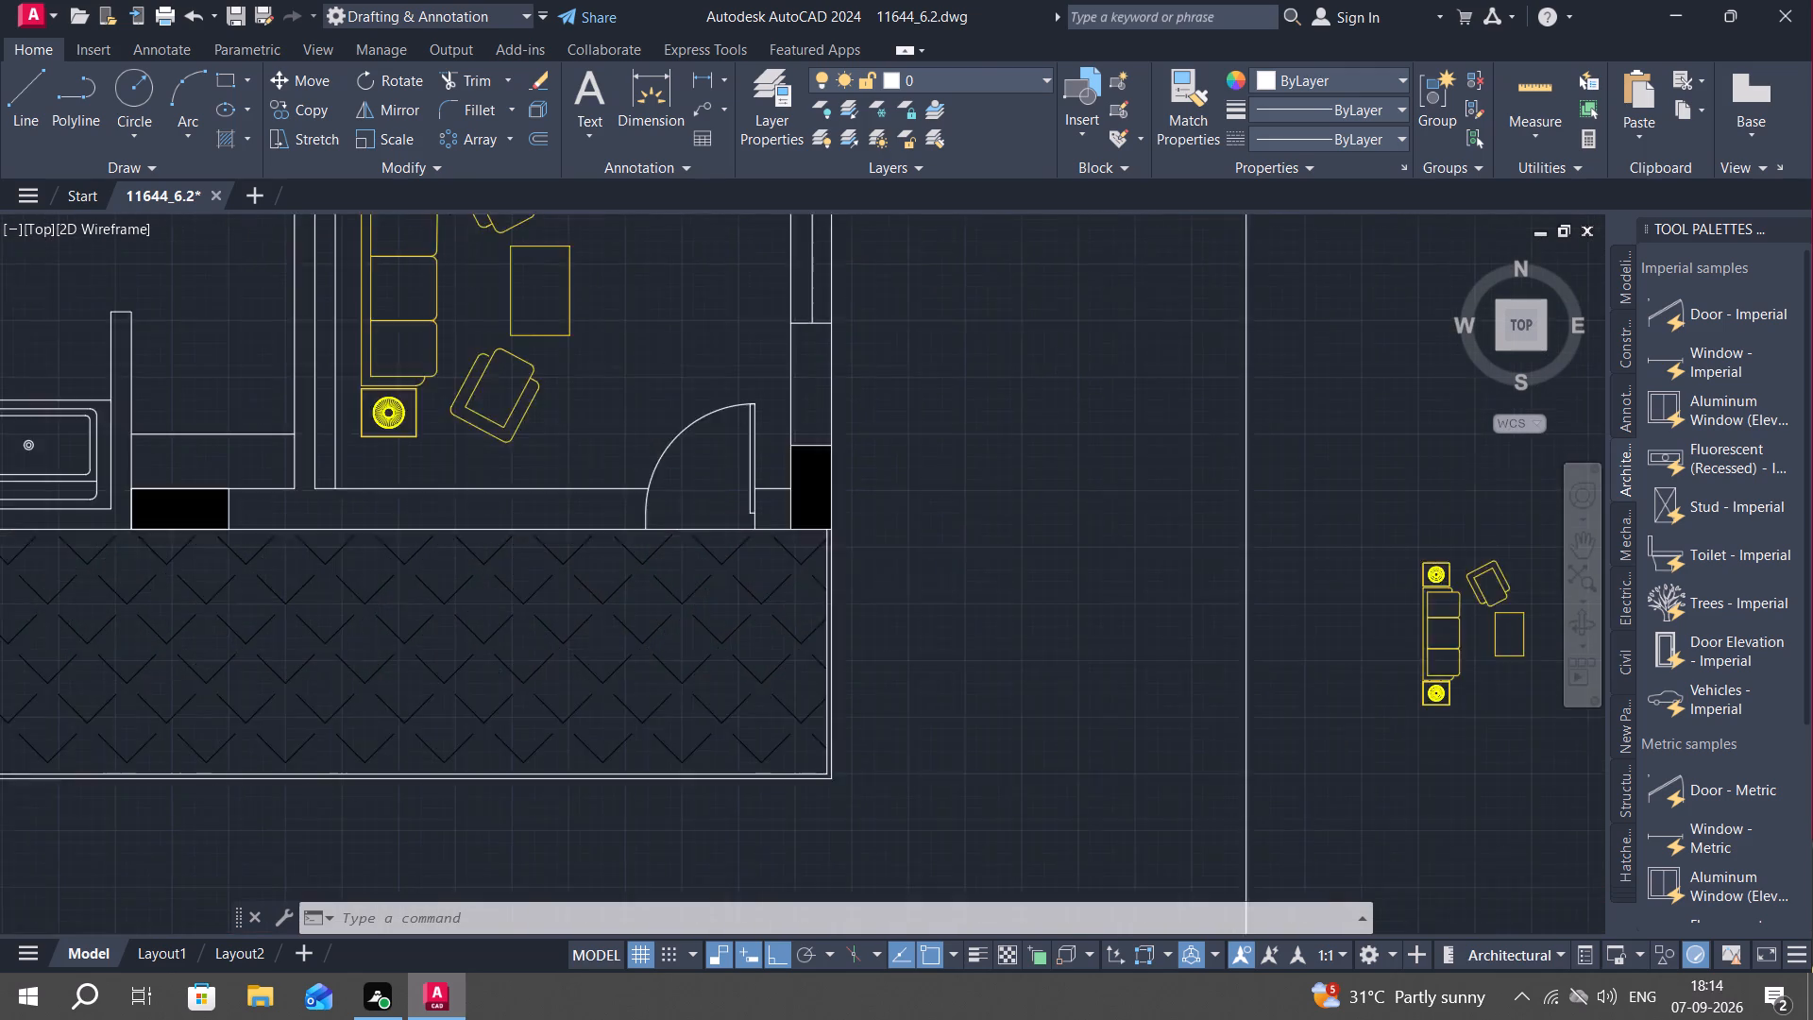
{"action": "scroll", "coordinate": [1412, 635], "scroll_direction": "up", "scroll_amount": 2}
{"action": "middle_click_drag", "start_coordinate": [1398, 621], "coordinate": [806, 535]}
{"action": "left_click", "coordinate": [839, 352]}
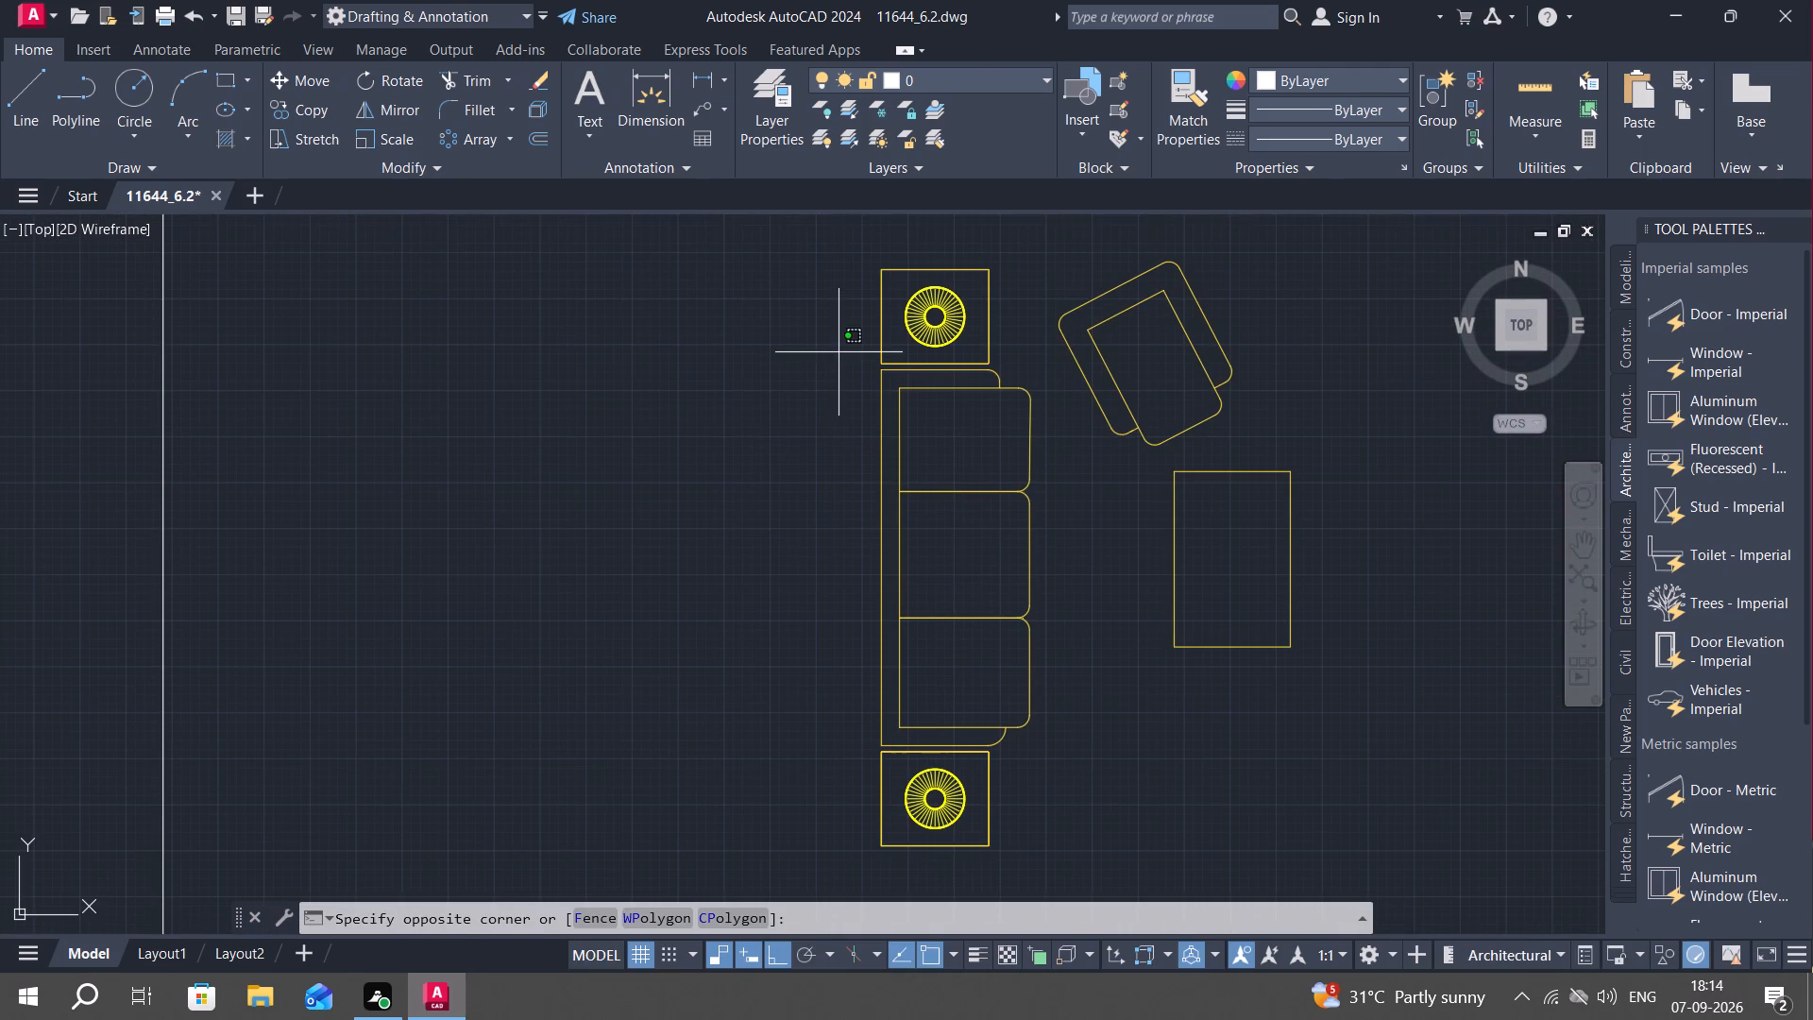
{"action": "left_click", "coordinate": [1087, 757]}
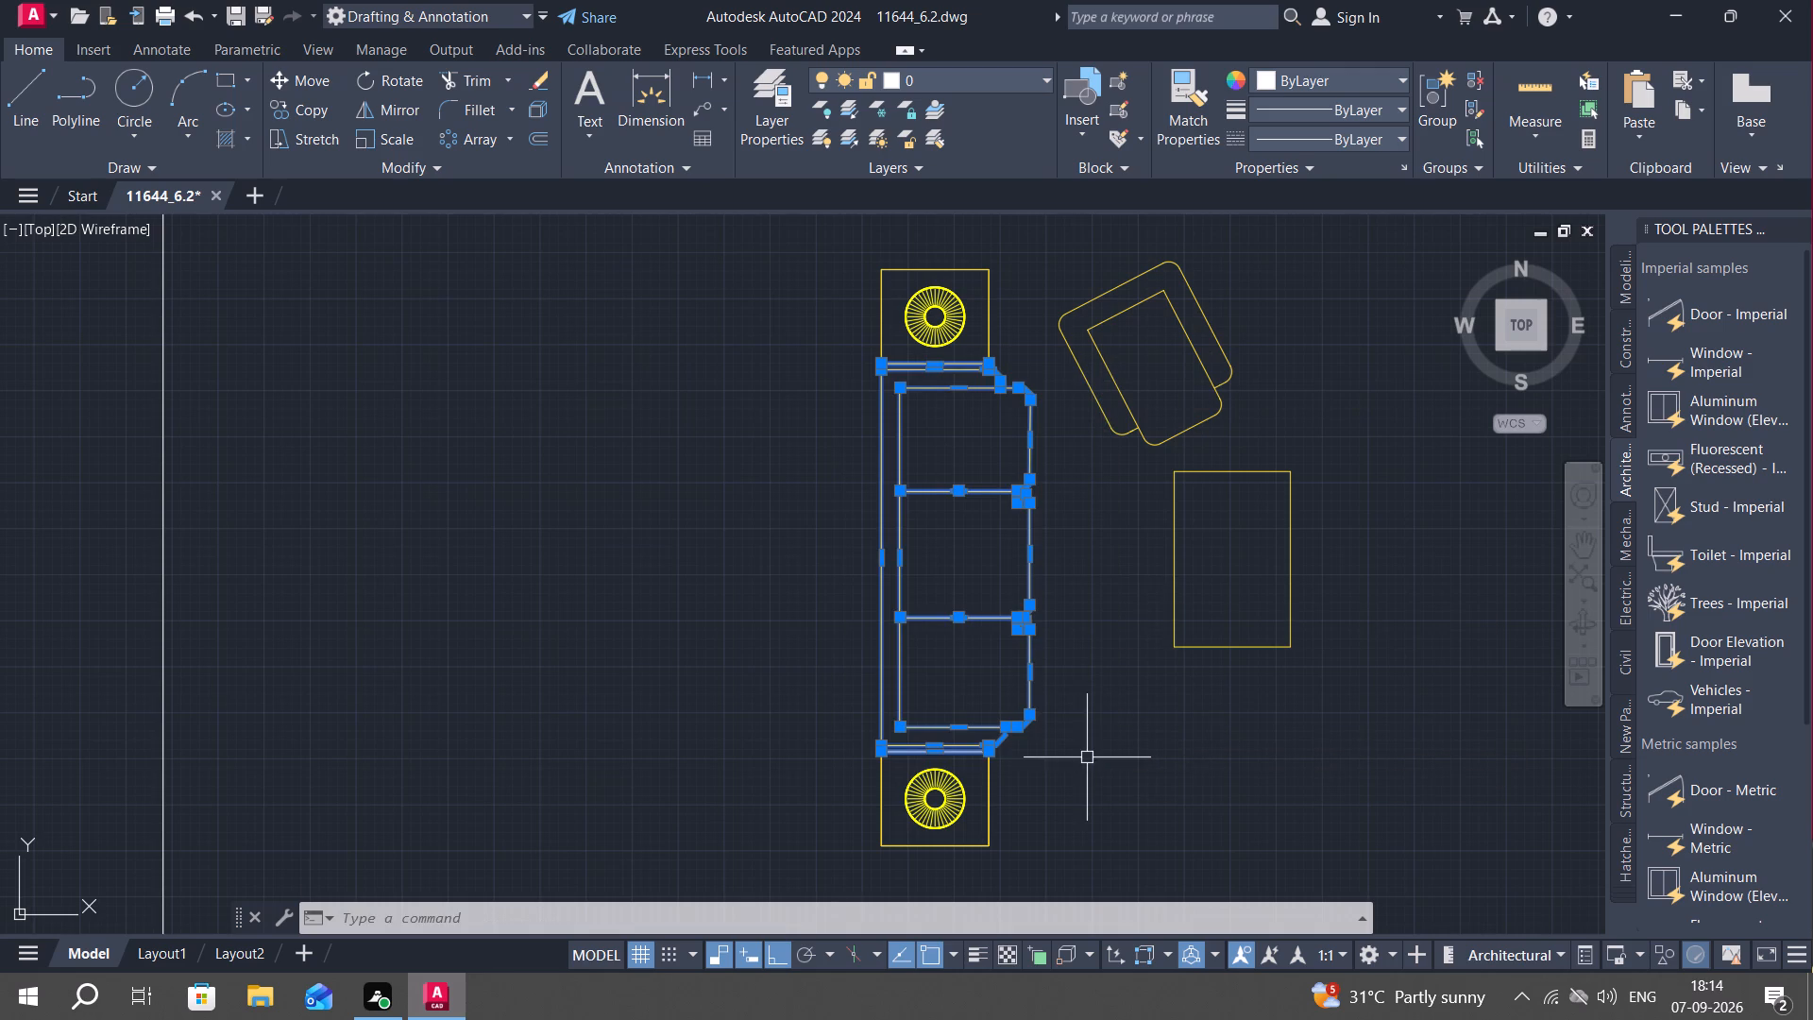
{"action": "key", "text": "c"}
{"action": "key", "text": "o"}
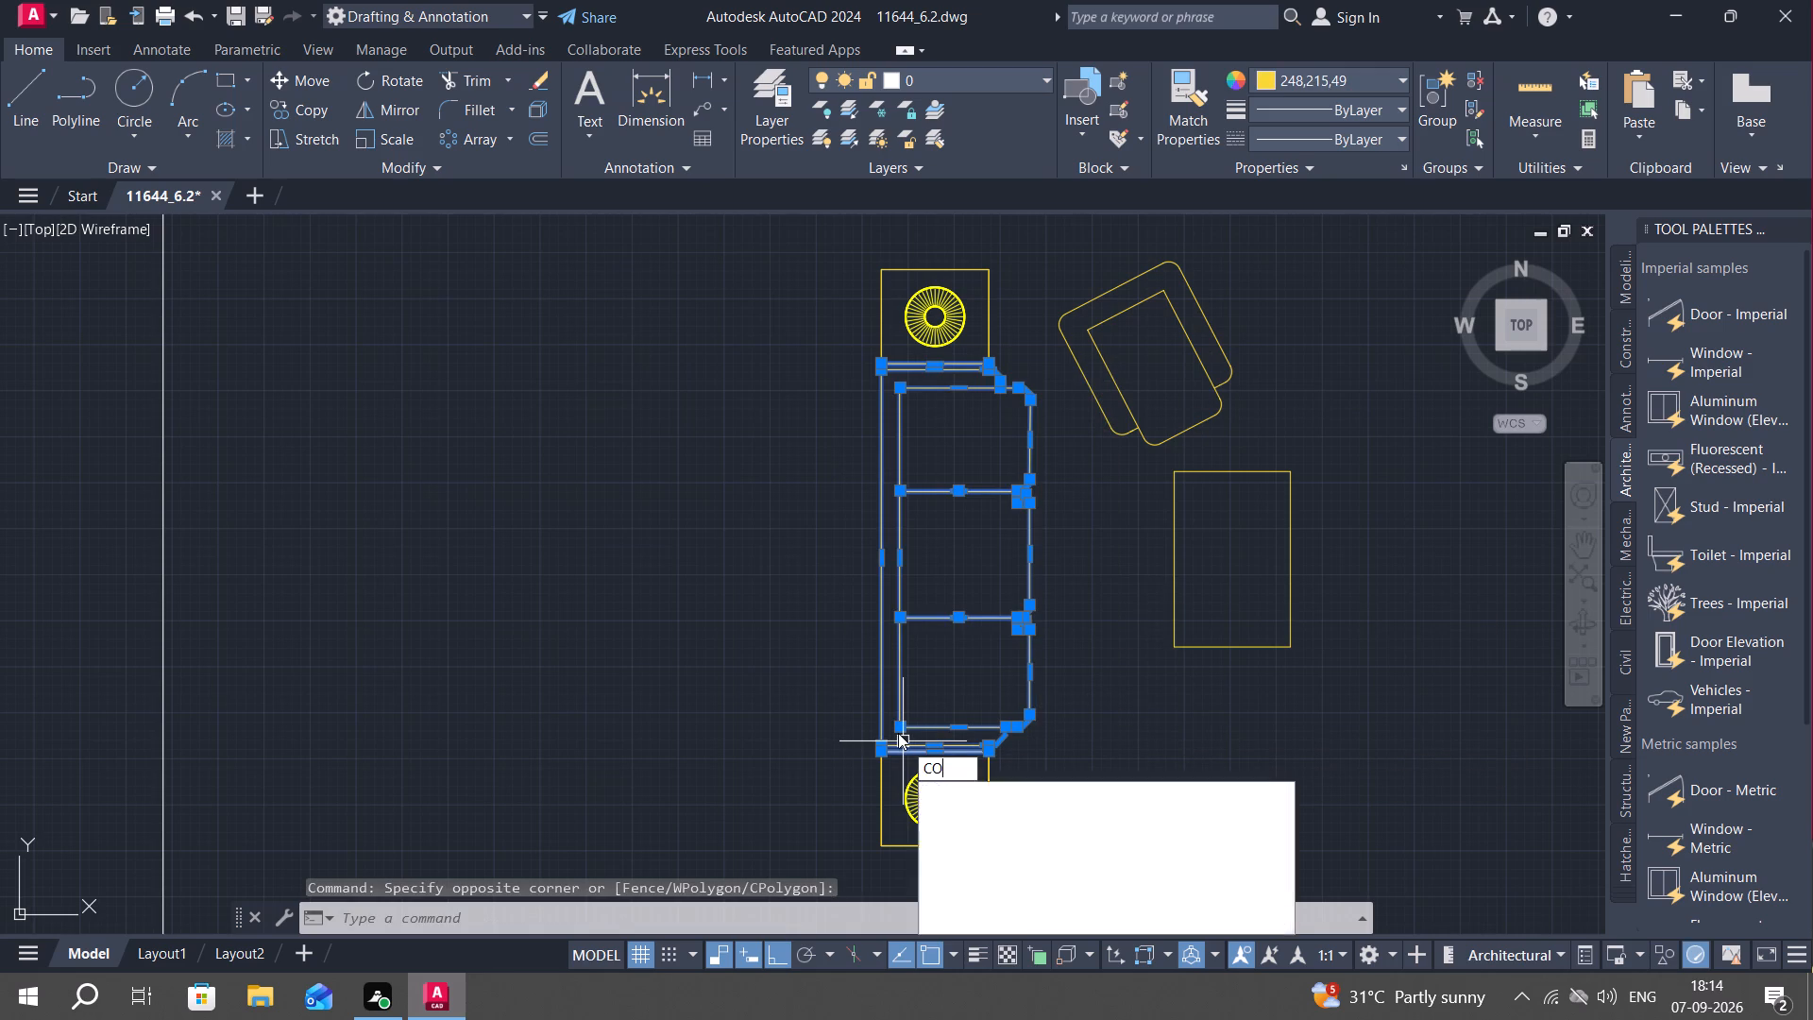
{"action": "key", "text": "space"}
{"action": "left_click", "coordinate": [882, 740]}
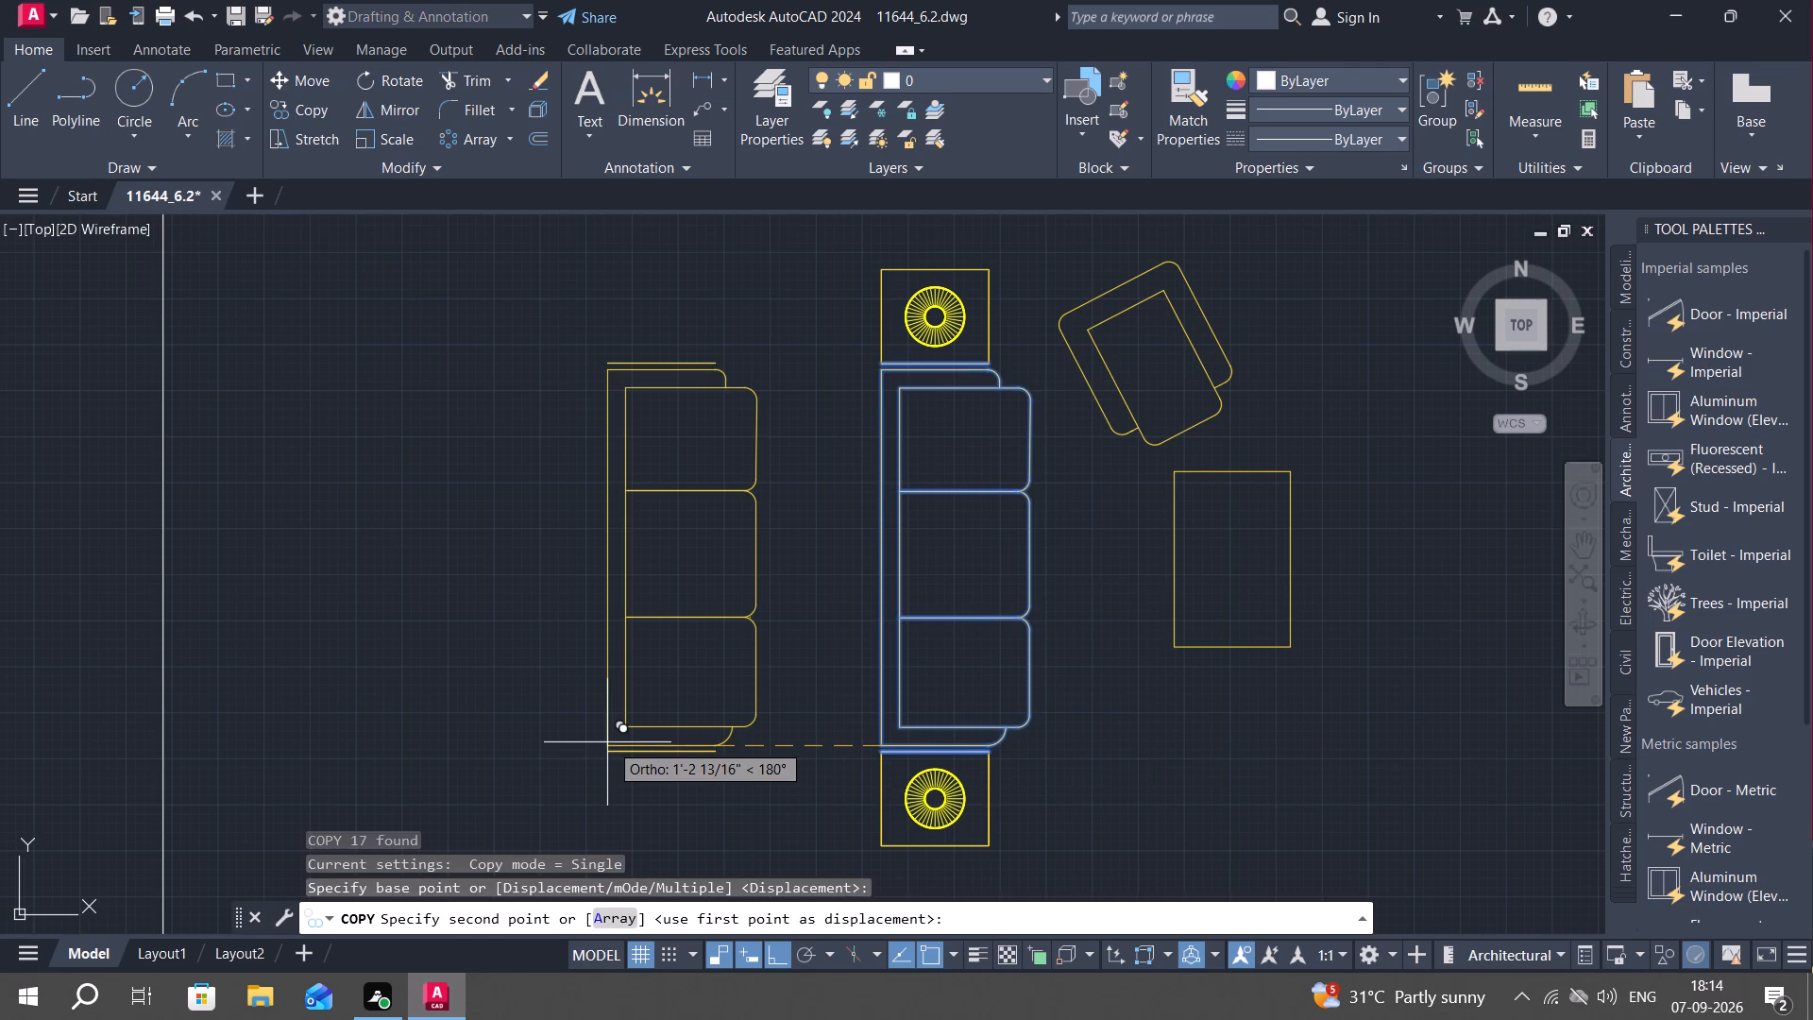
{"action": "middle_click_drag", "start_coordinate": [603, 739], "coordinate": [1085, 843]}
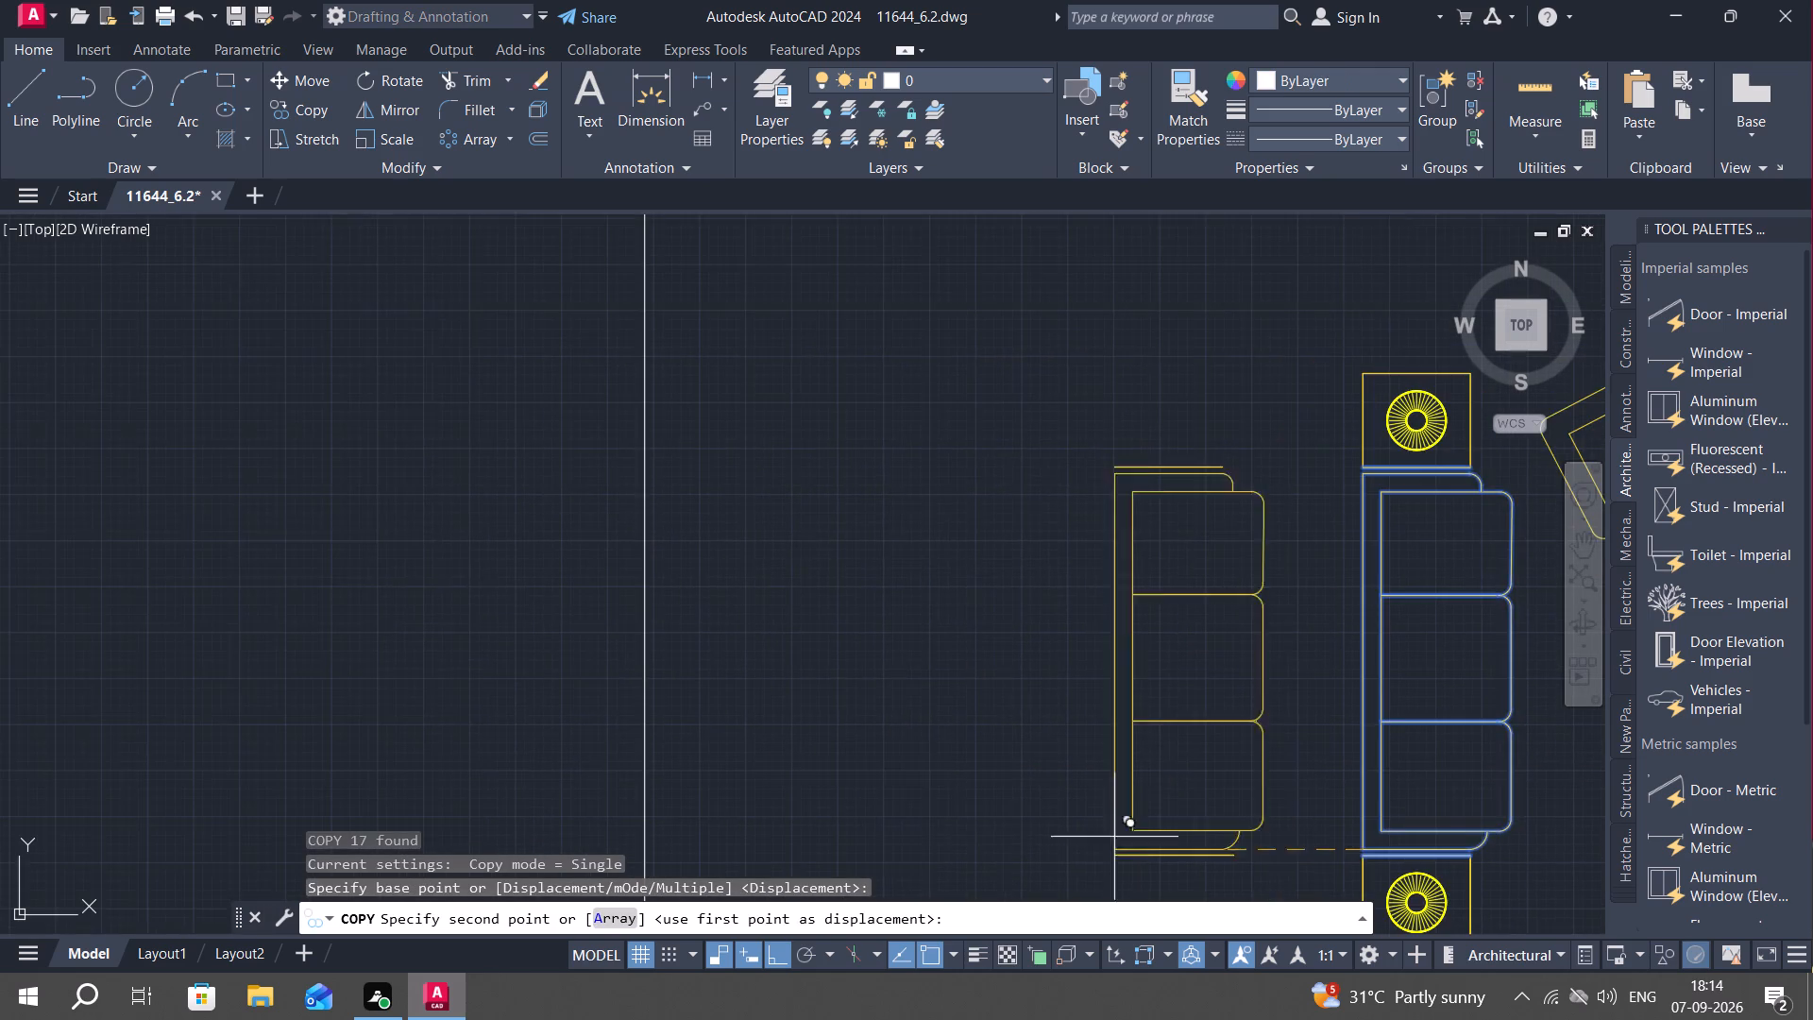
{"action": "scroll", "coordinate": [940, 798], "scroll_direction": "down", "scroll_amount": 4}
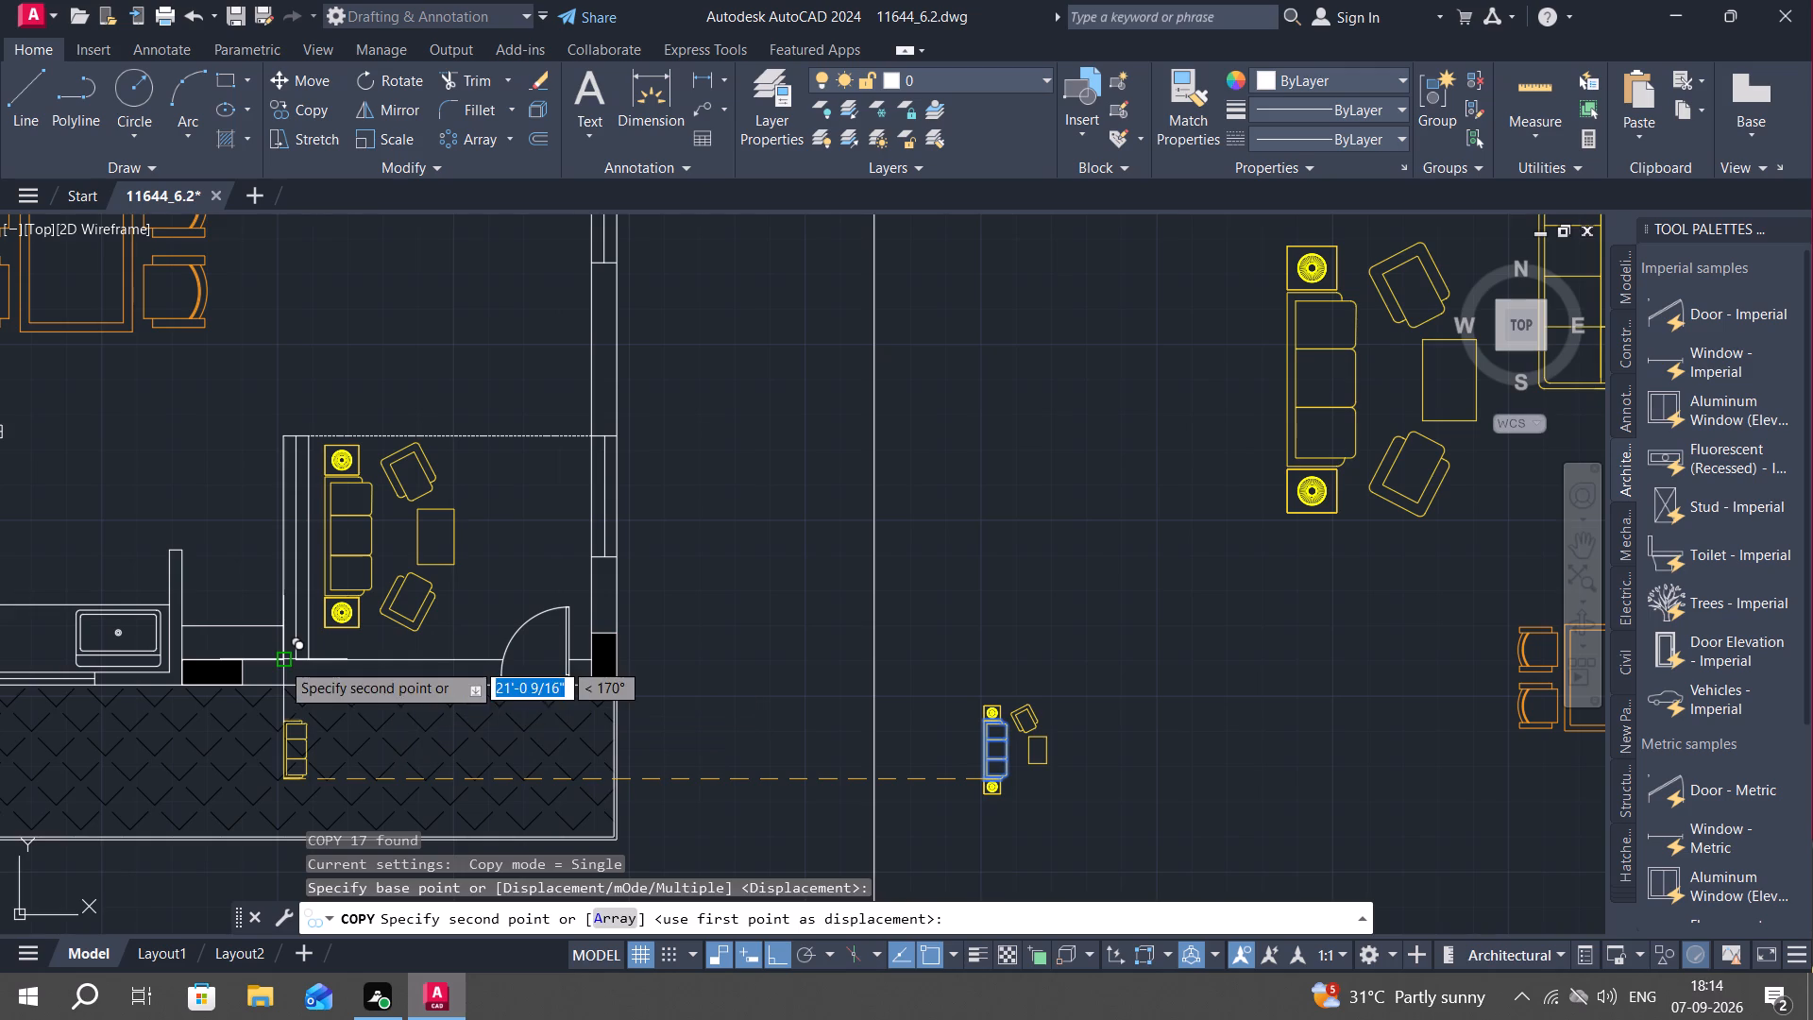
{"action": "key", "text": "F8"}
{"action": "middle_click_drag", "start_coordinate": [227, 660], "coordinate": [656, 723]}
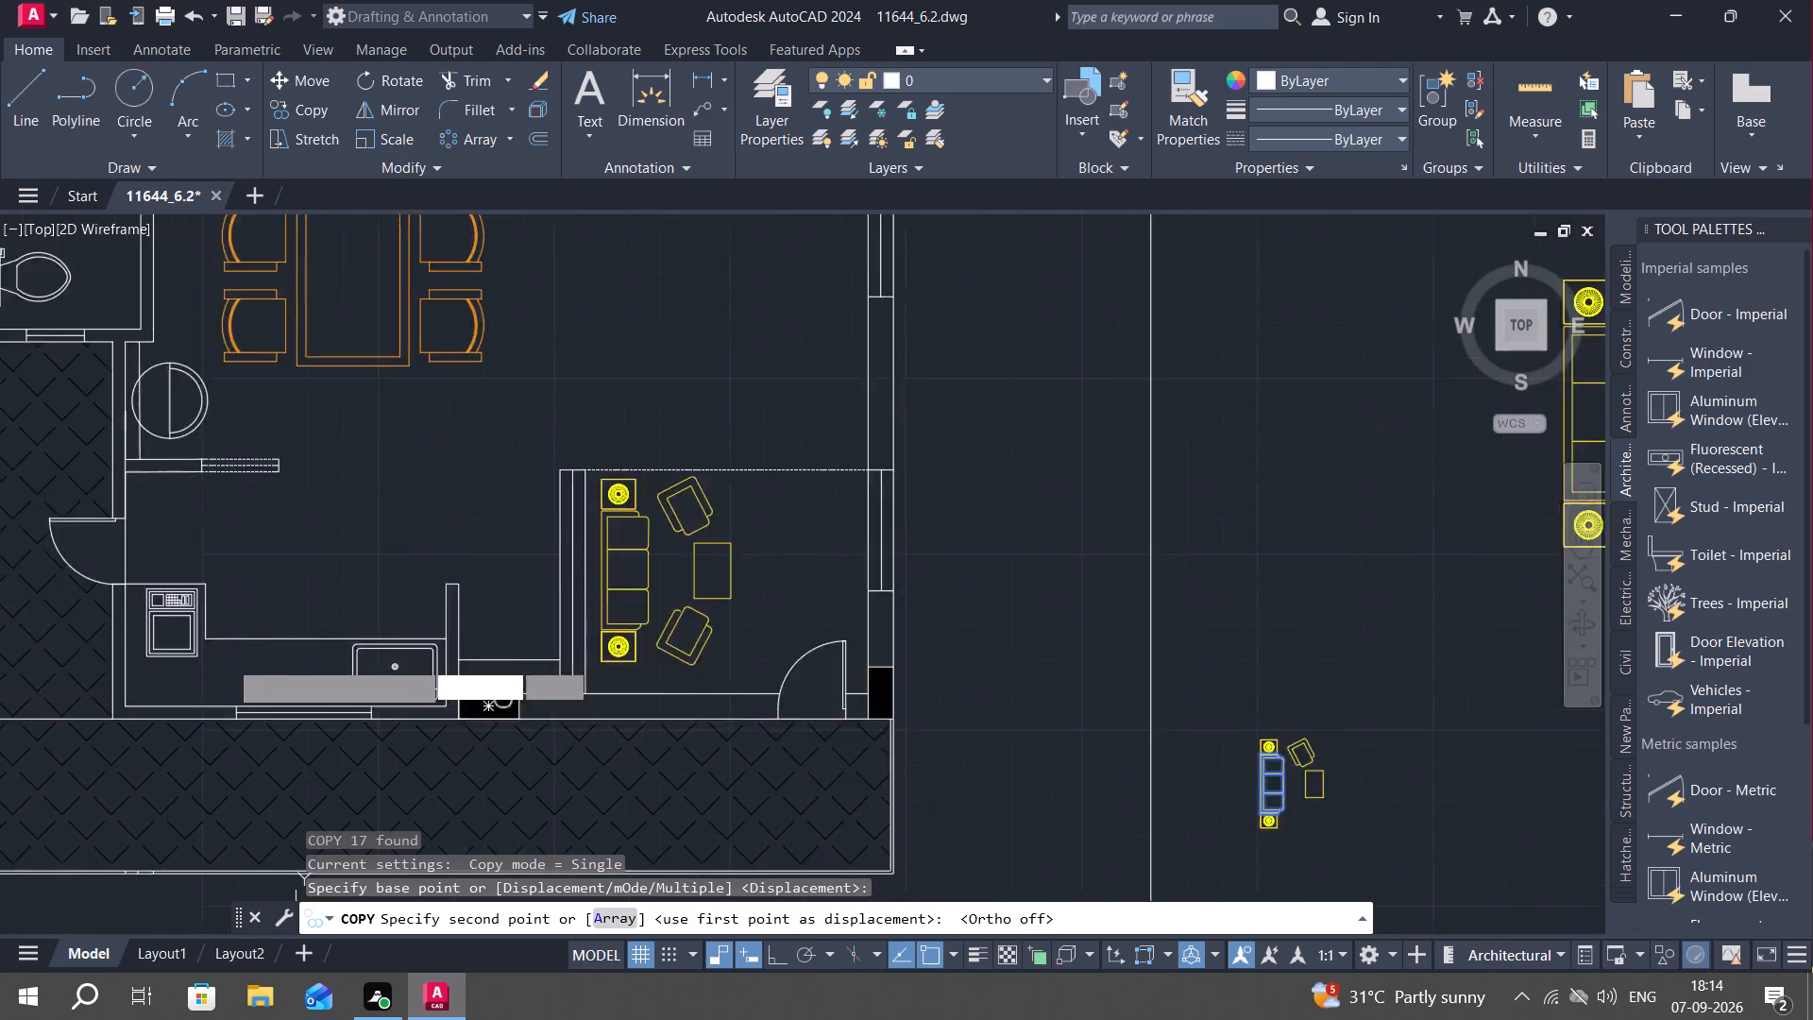
{"action": "middle_click_drag", "start_coordinate": [656, 723], "coordinate": [803, 746]}
{"action": "middle_click_drag", "start_coordinate": [447, 666], "coordinate": [957, 730]}
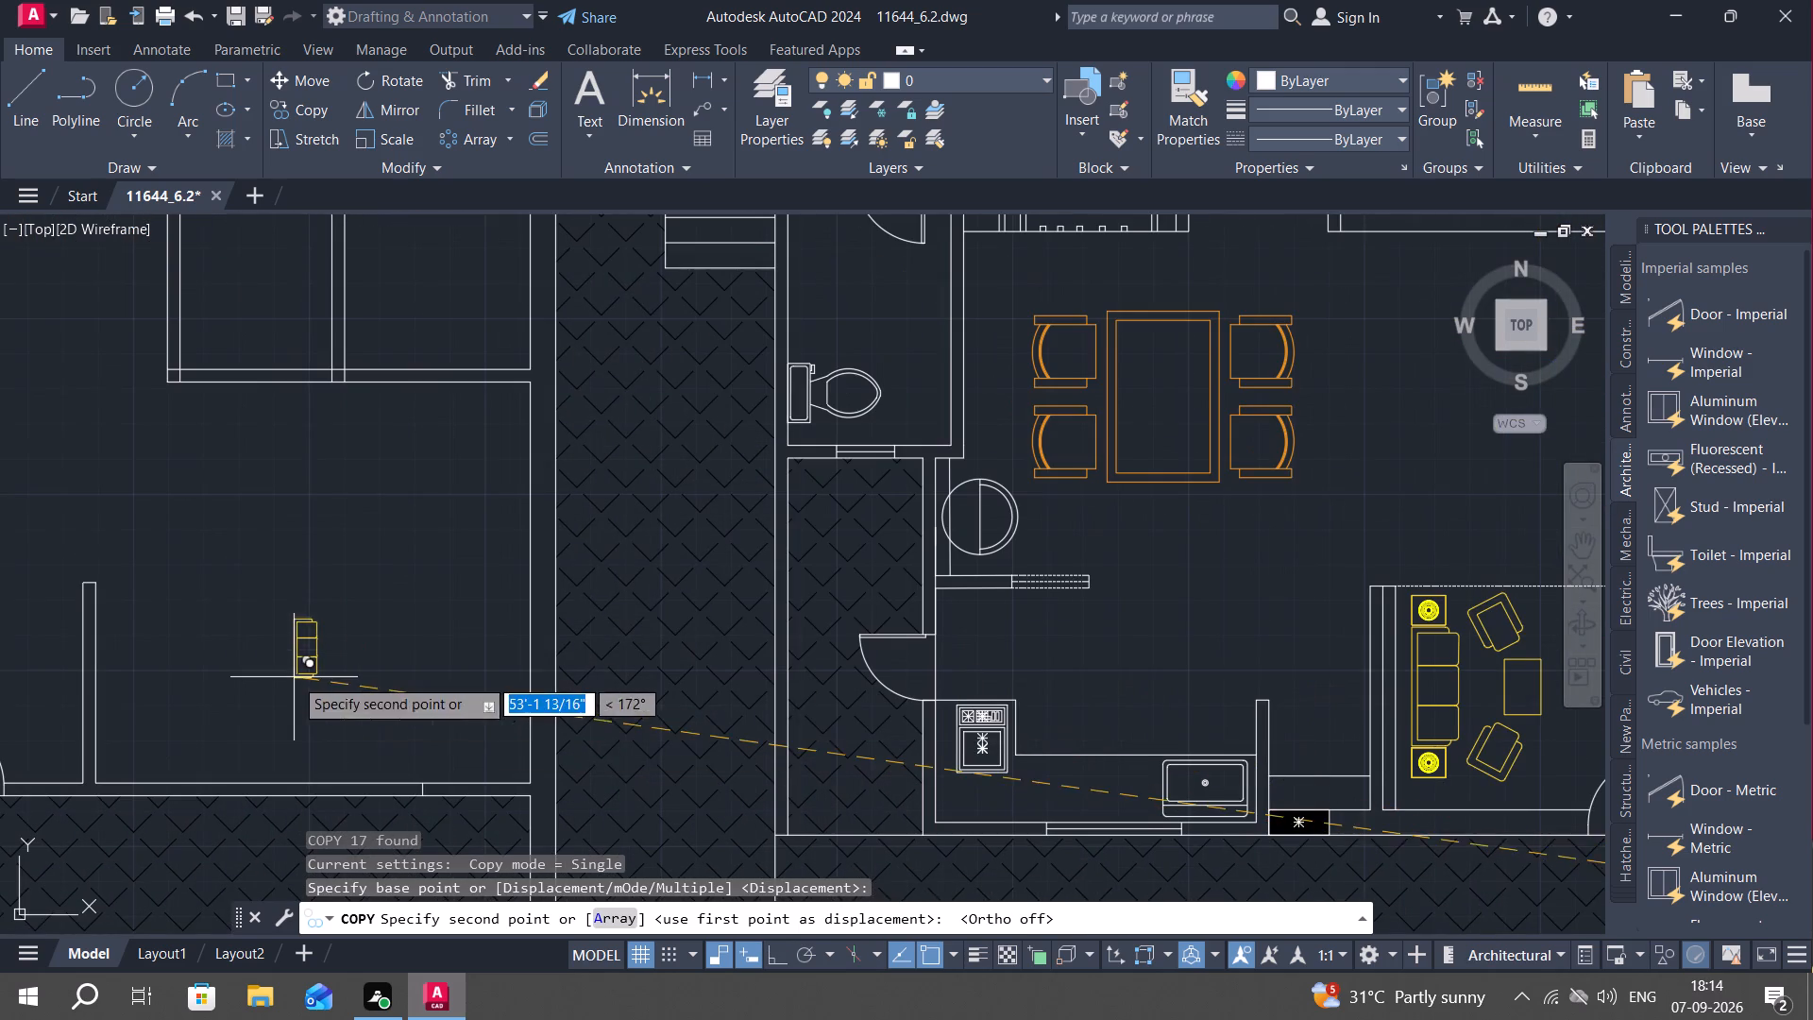
{"action": "middle_click_drag", "start_coordinate": [294, 677], "coordinate": [667, 665]}
{"action": "scroll", "coordinate": [487, 712], "scroll_direction": "up", "scroll_amount": 2}
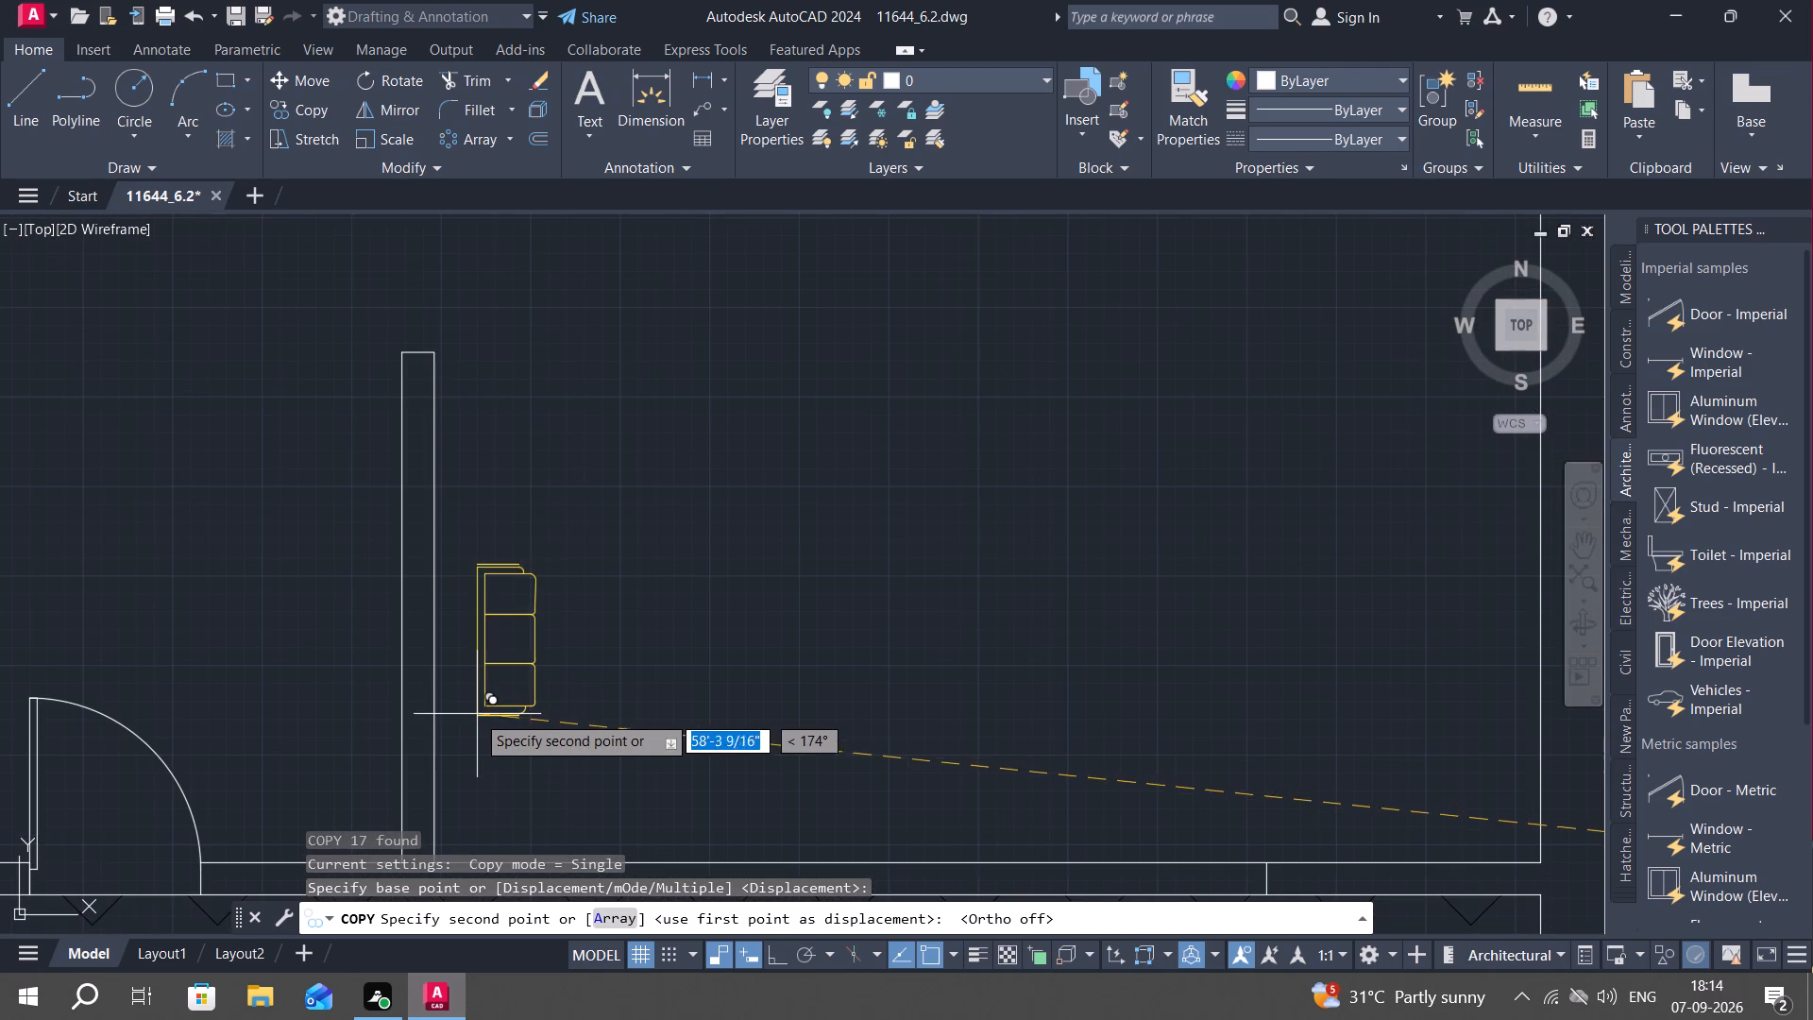
{"action": "middle_click_drag", "start_coordinate": [458, 723], "coordinate": [505, 623]}
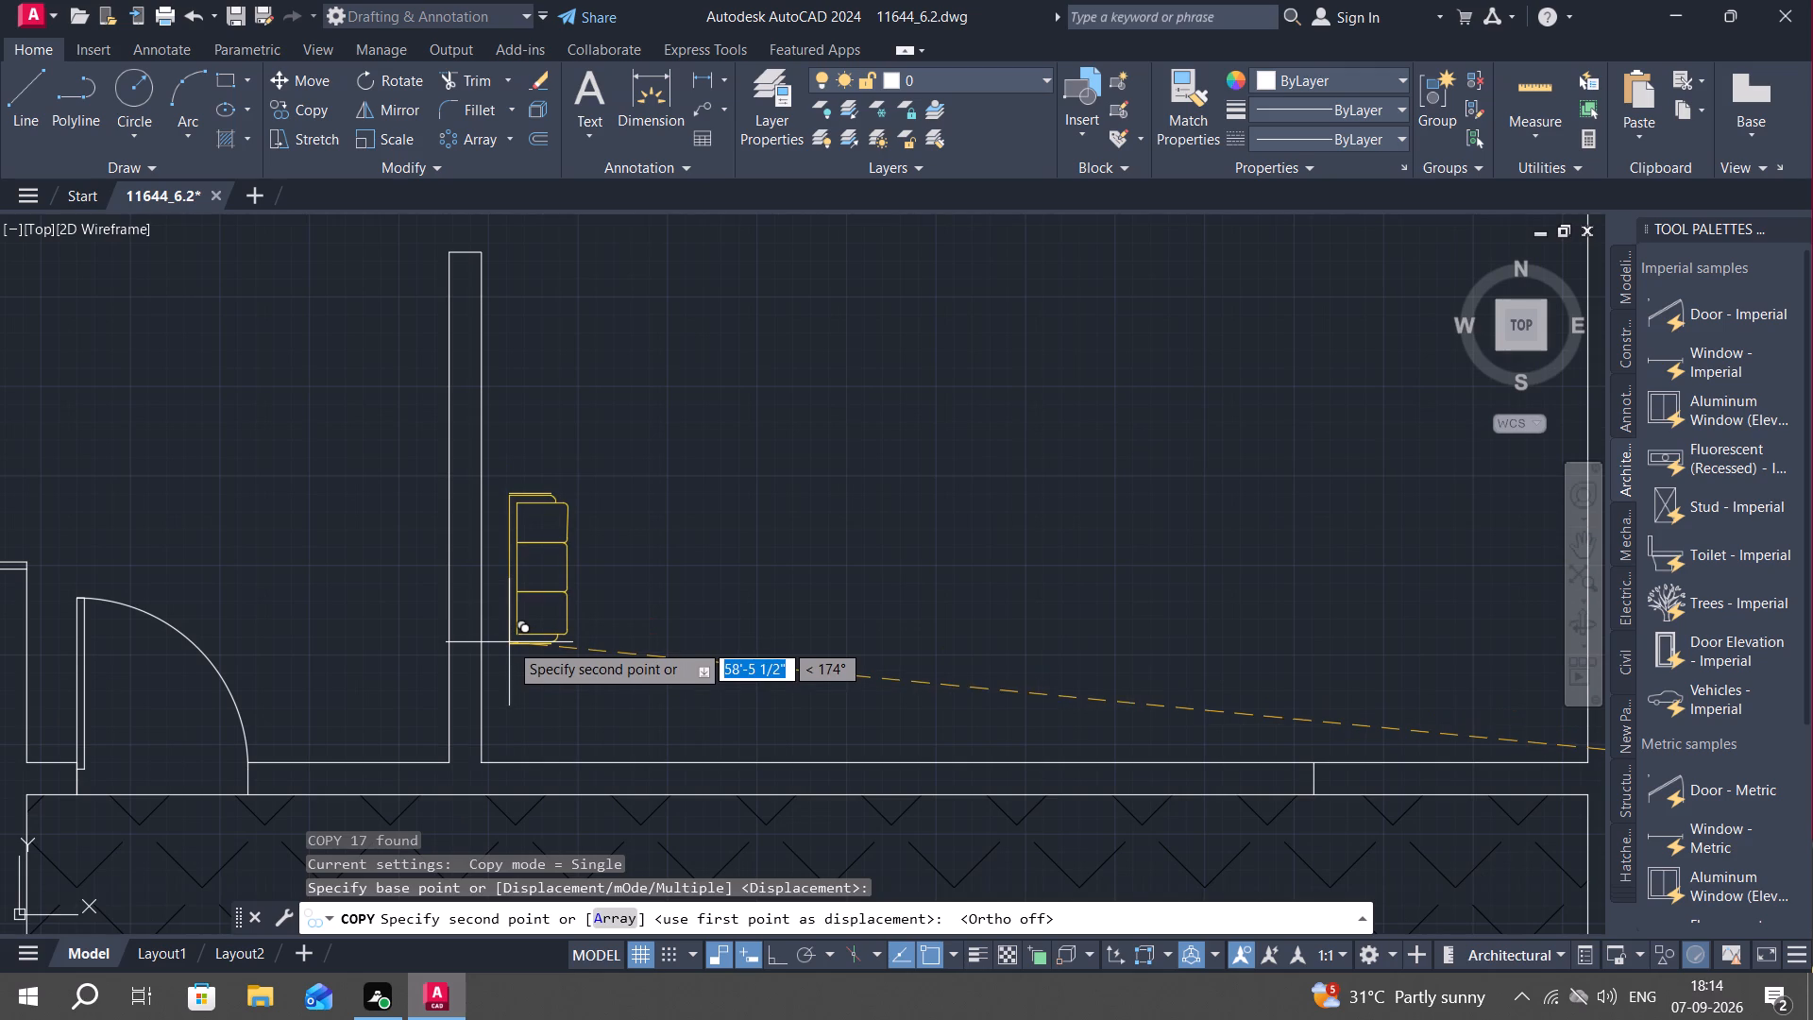
{"action": "scroll", "coordinate": [506, 631], "scroll_direction": "down", "scroll_amount": 2}
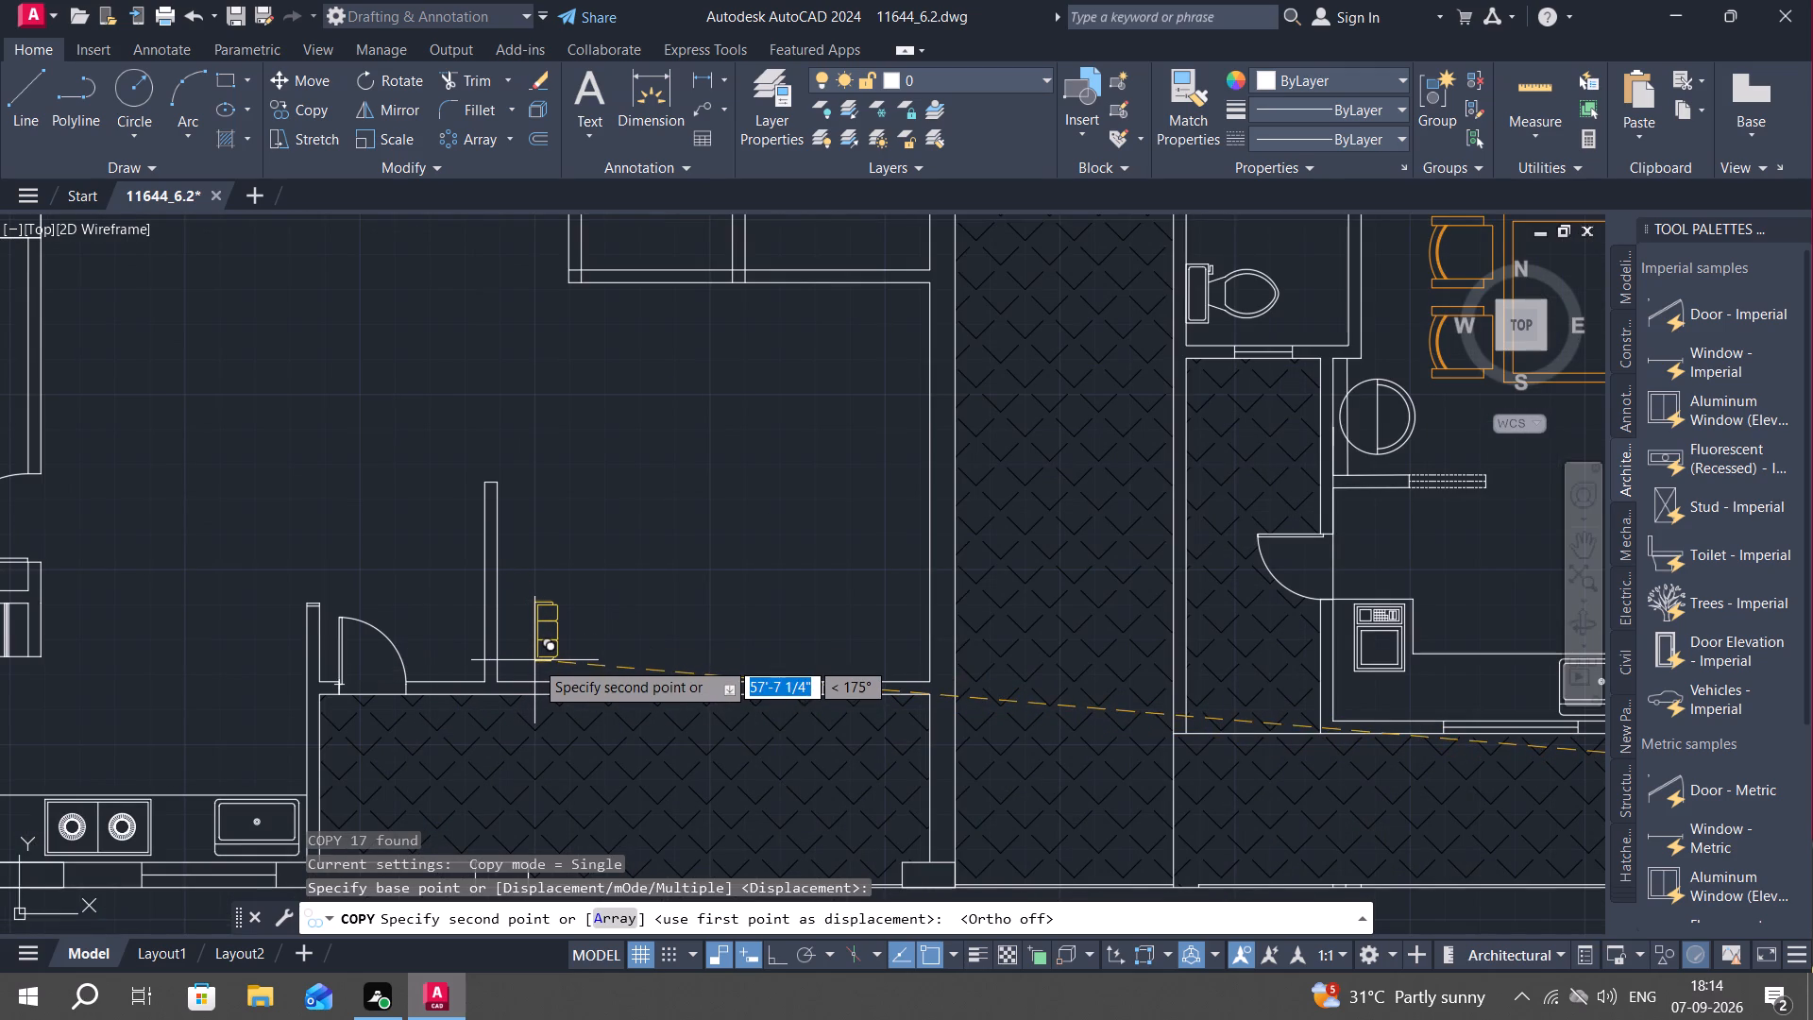
{"action": "scroll", "coordinate": [531, 658], "scroll_direction": "up", "scroll_amount": 2}
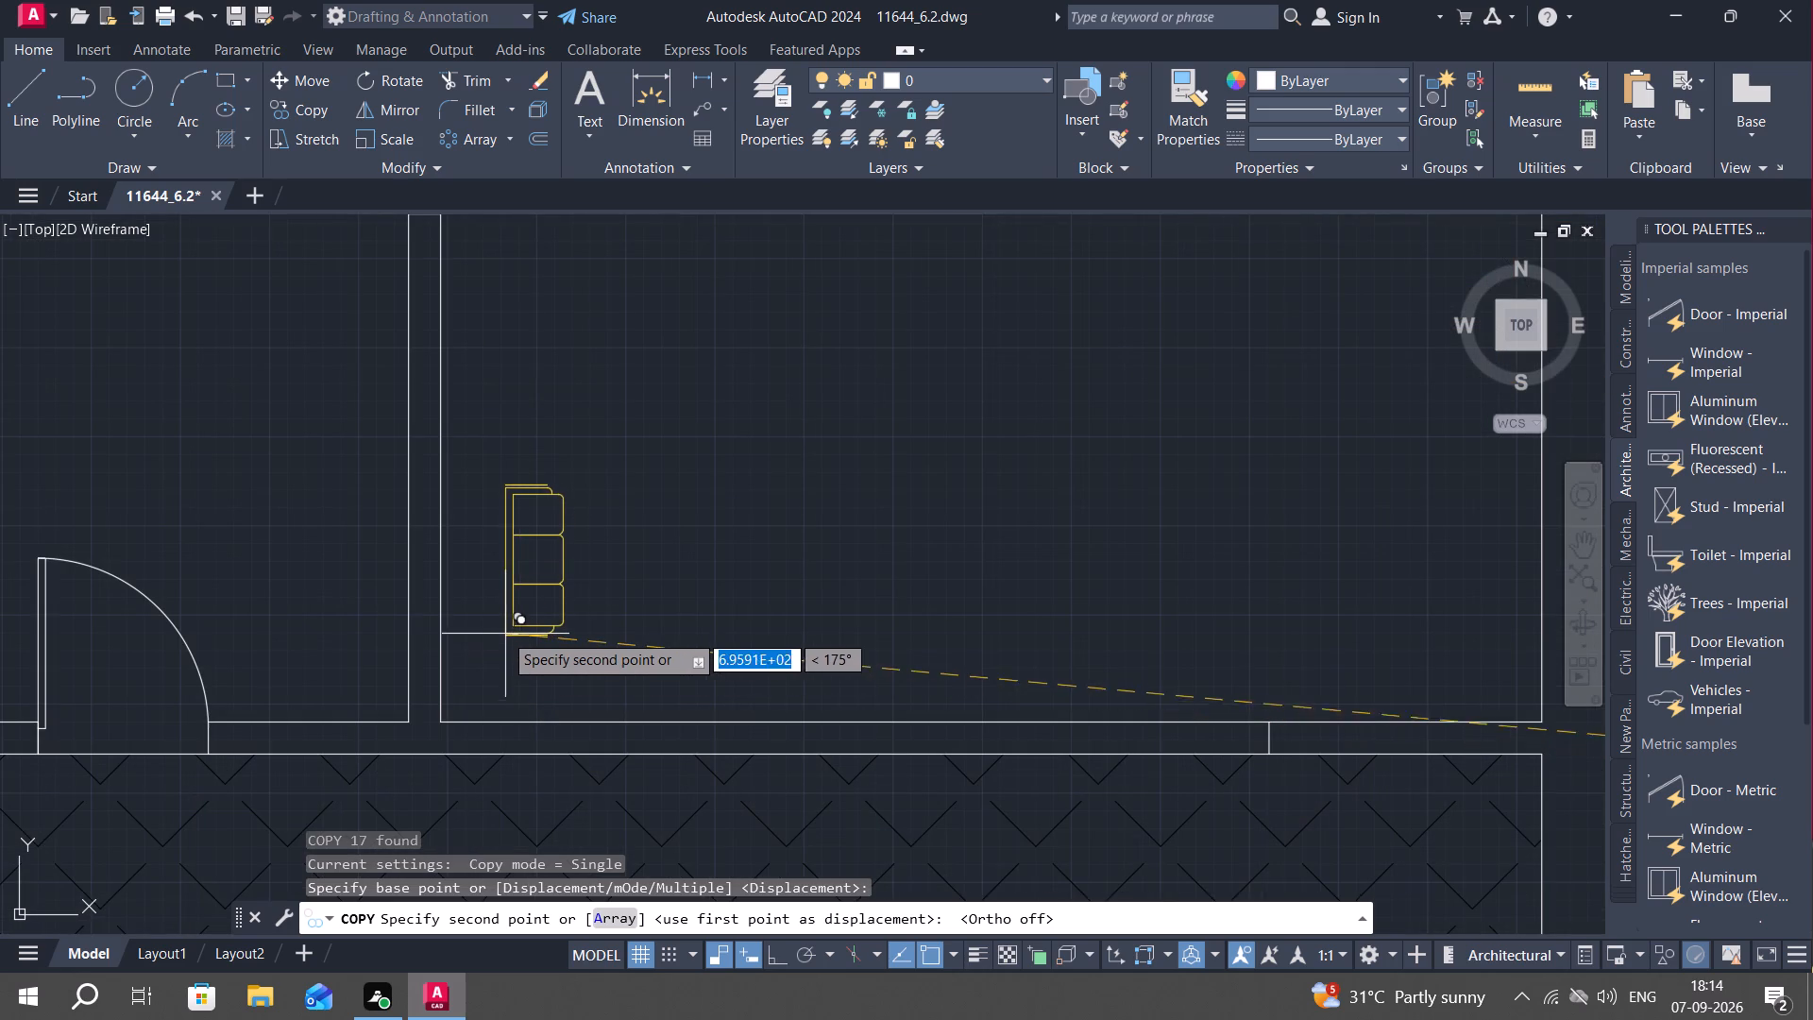
{"action": "left_click", "coordinate": [491, 585]}
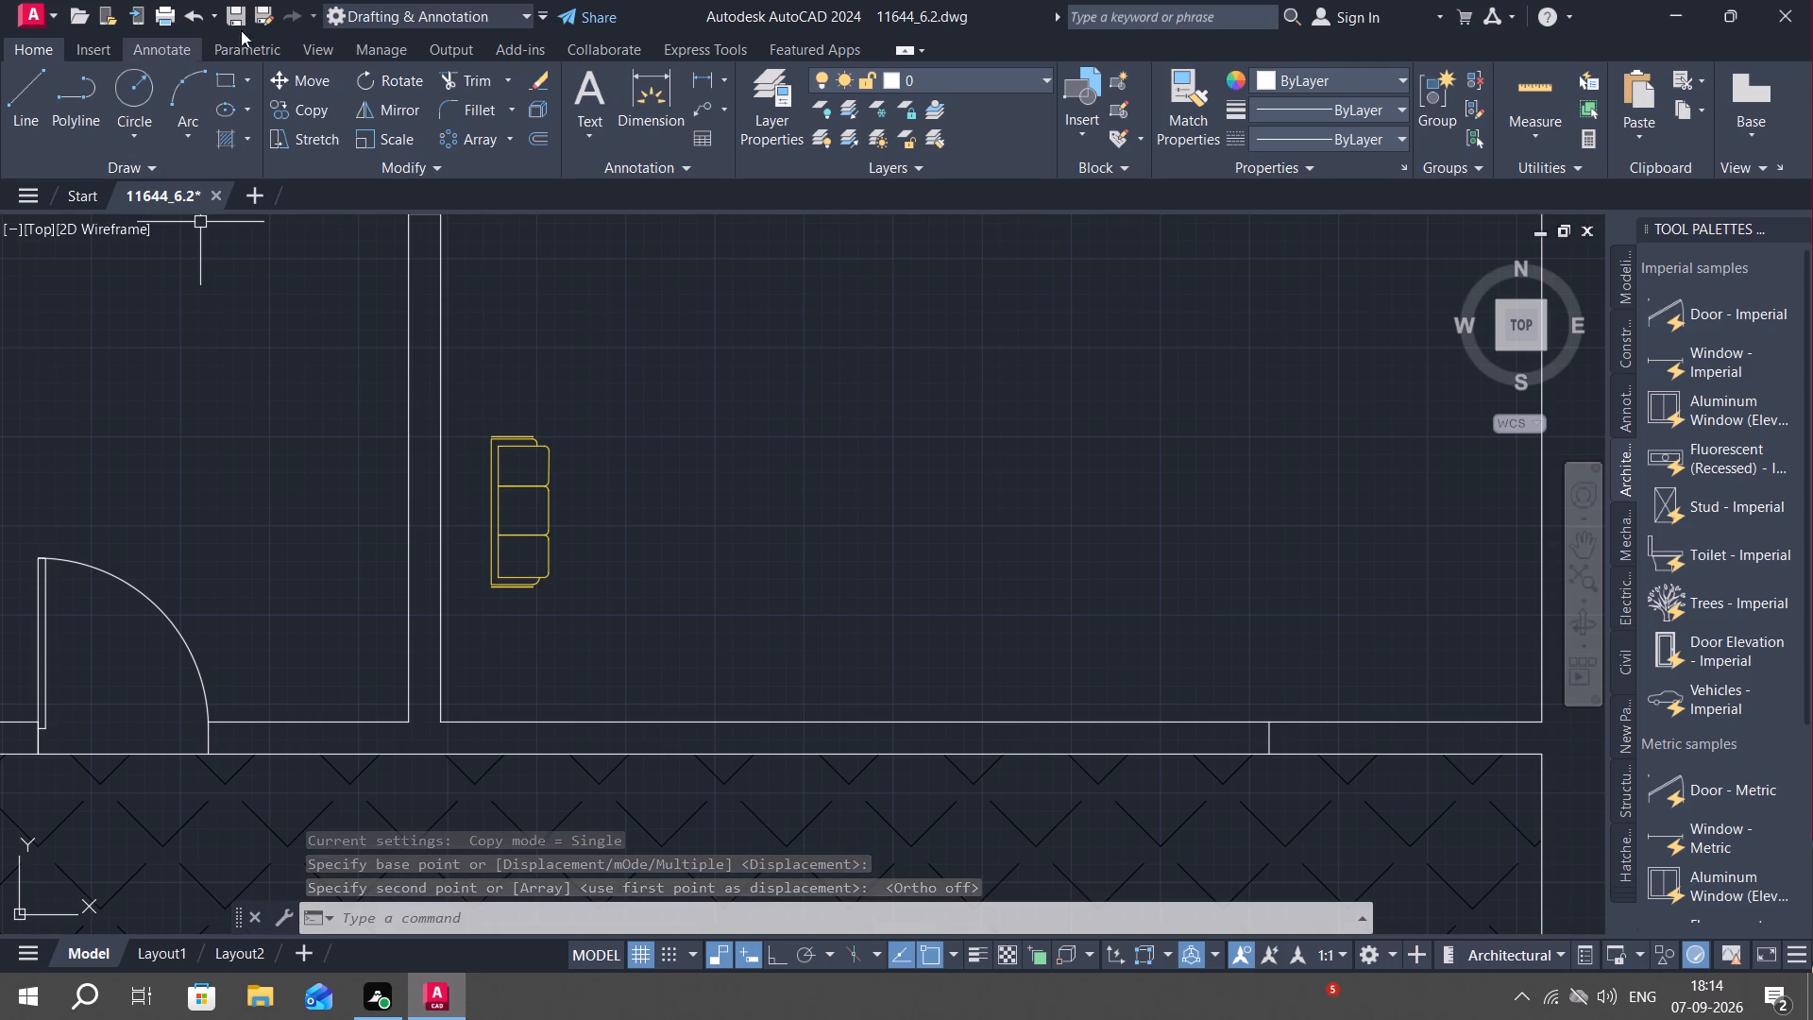
Save the drawing to the Desktop as 11644_6.2 in AutoCAD 2018 format, replacing the existing file.
{"action": "left_click", "coordinate": [263, 12]}
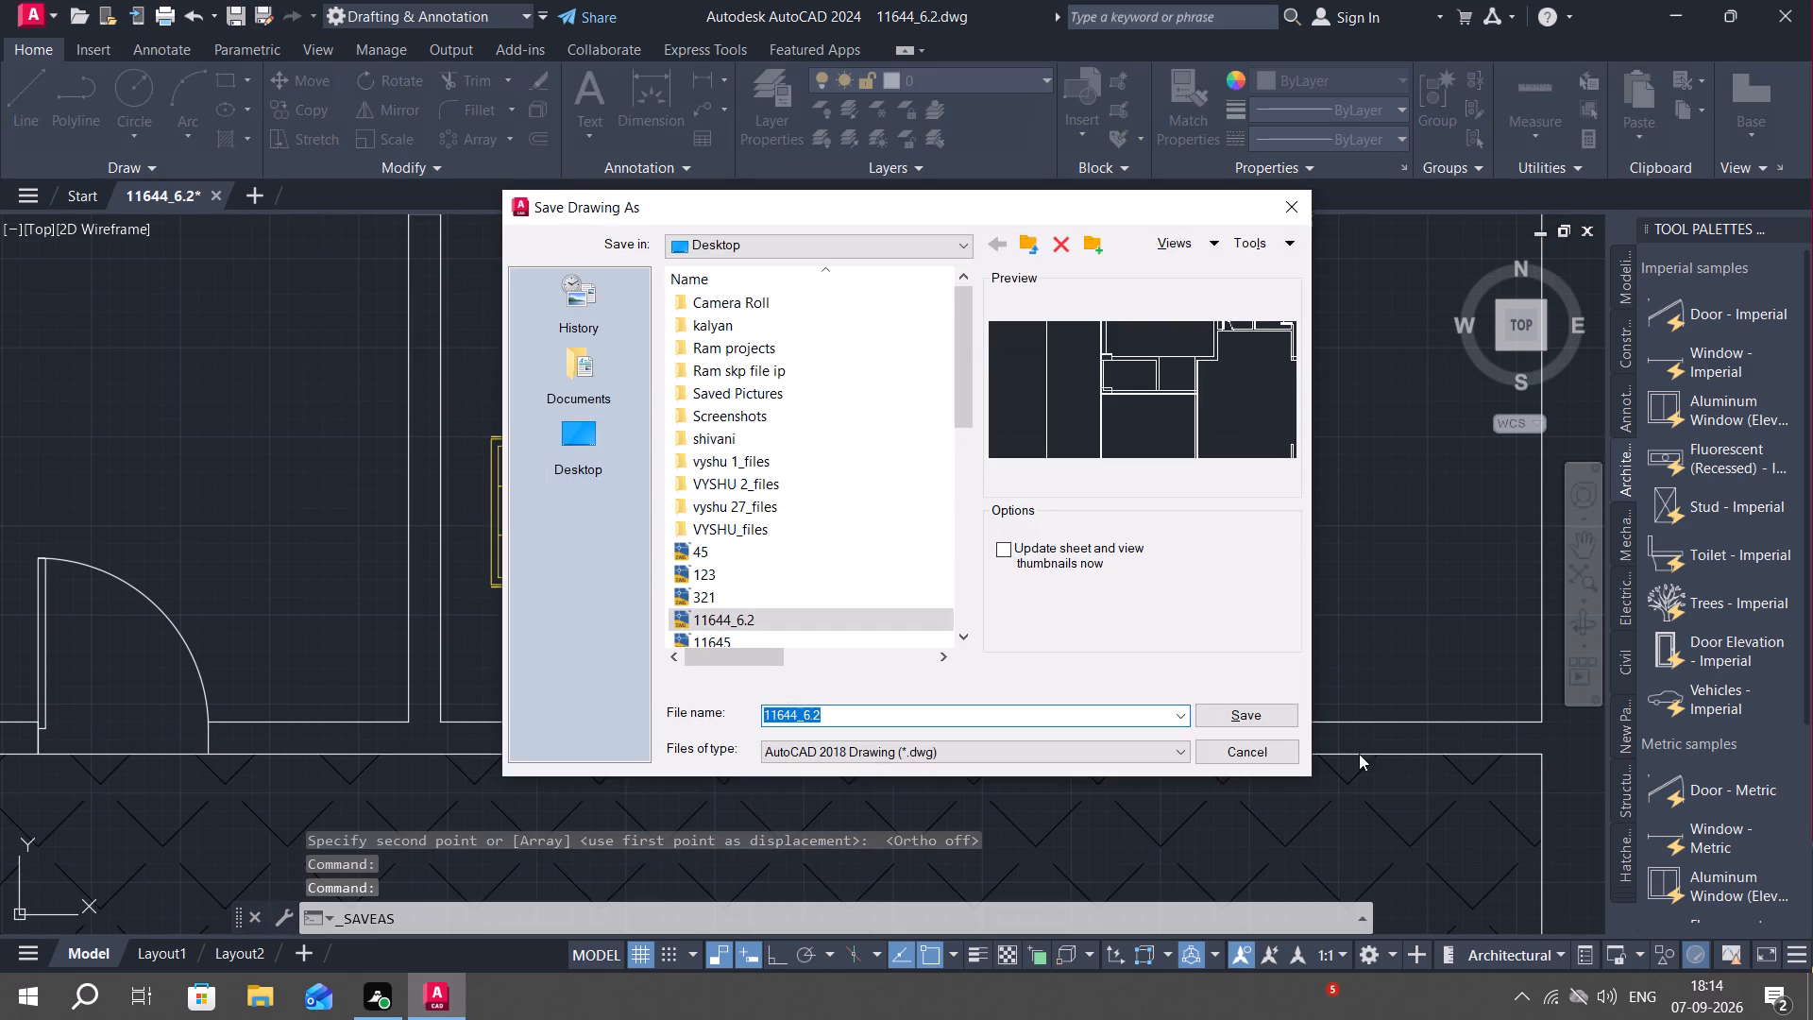
{"action": "left_click", "coordinate": [1254, 710]}
{"action": "left_click", "coordinate": [873, 552]}
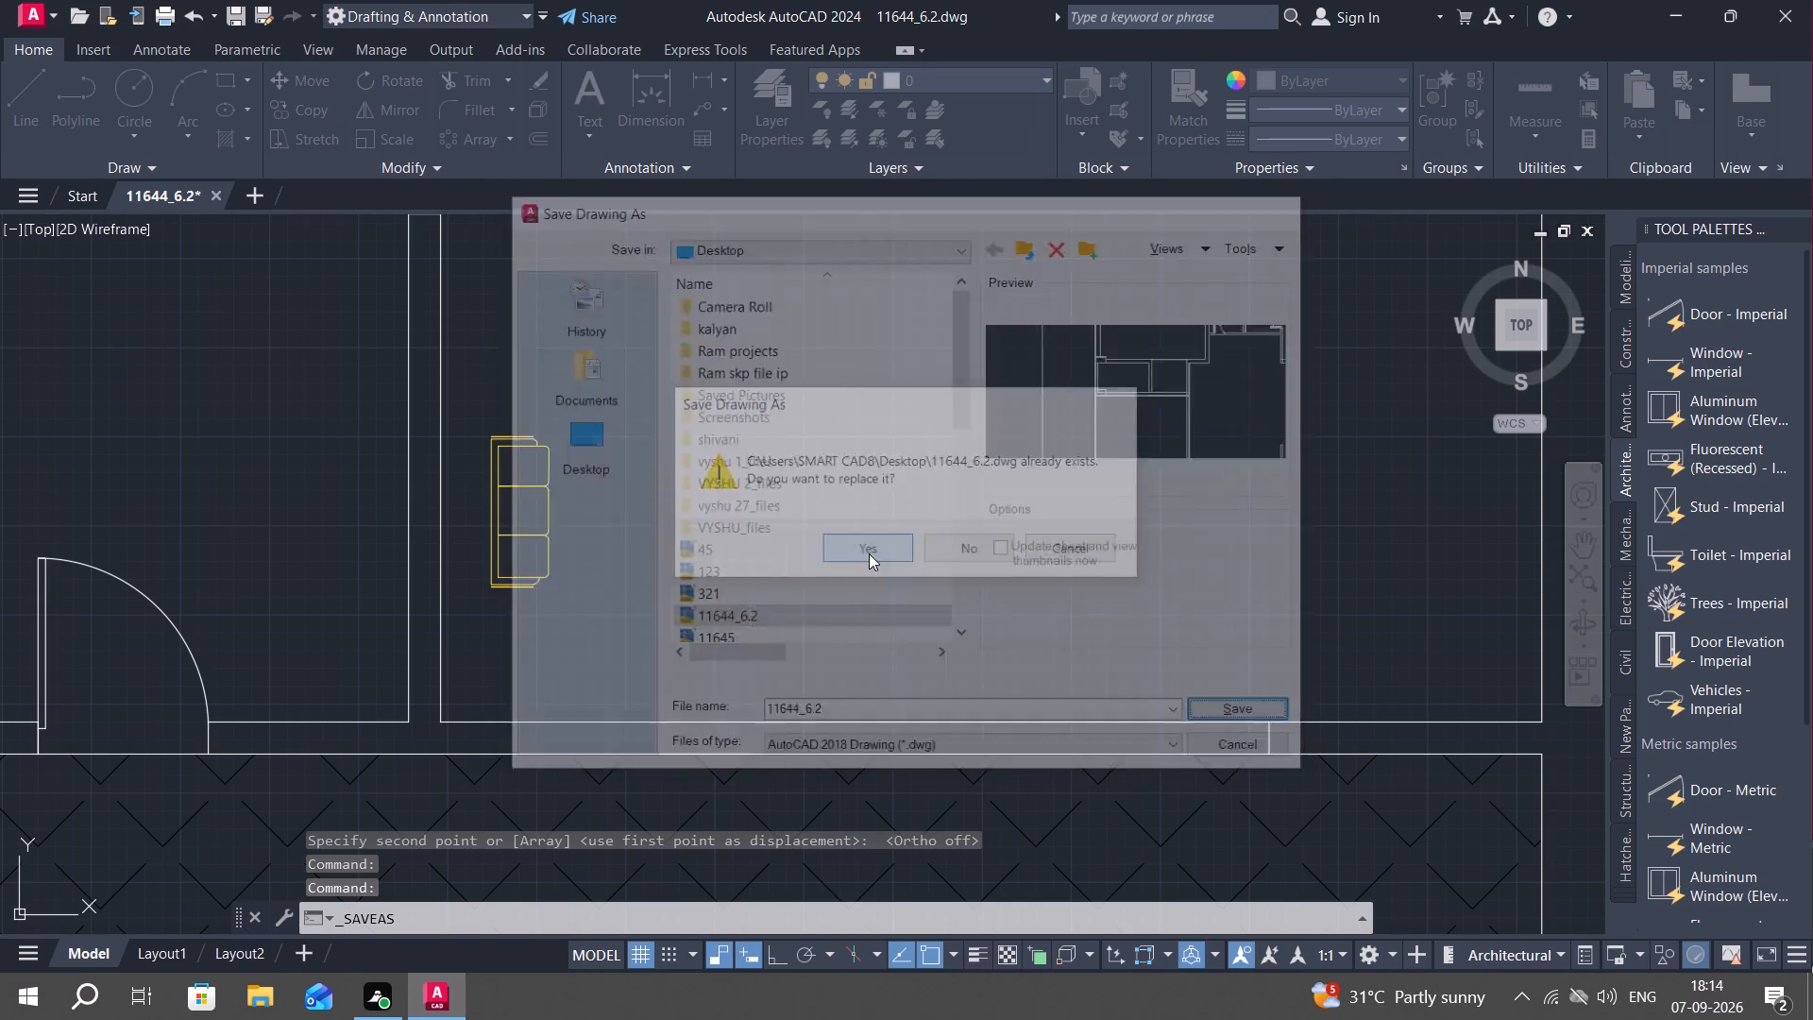
Scale up the copied three-seat sofa by eye about its lower-left corner.
{"action": "left_click", "coordinate": [483, 416]}
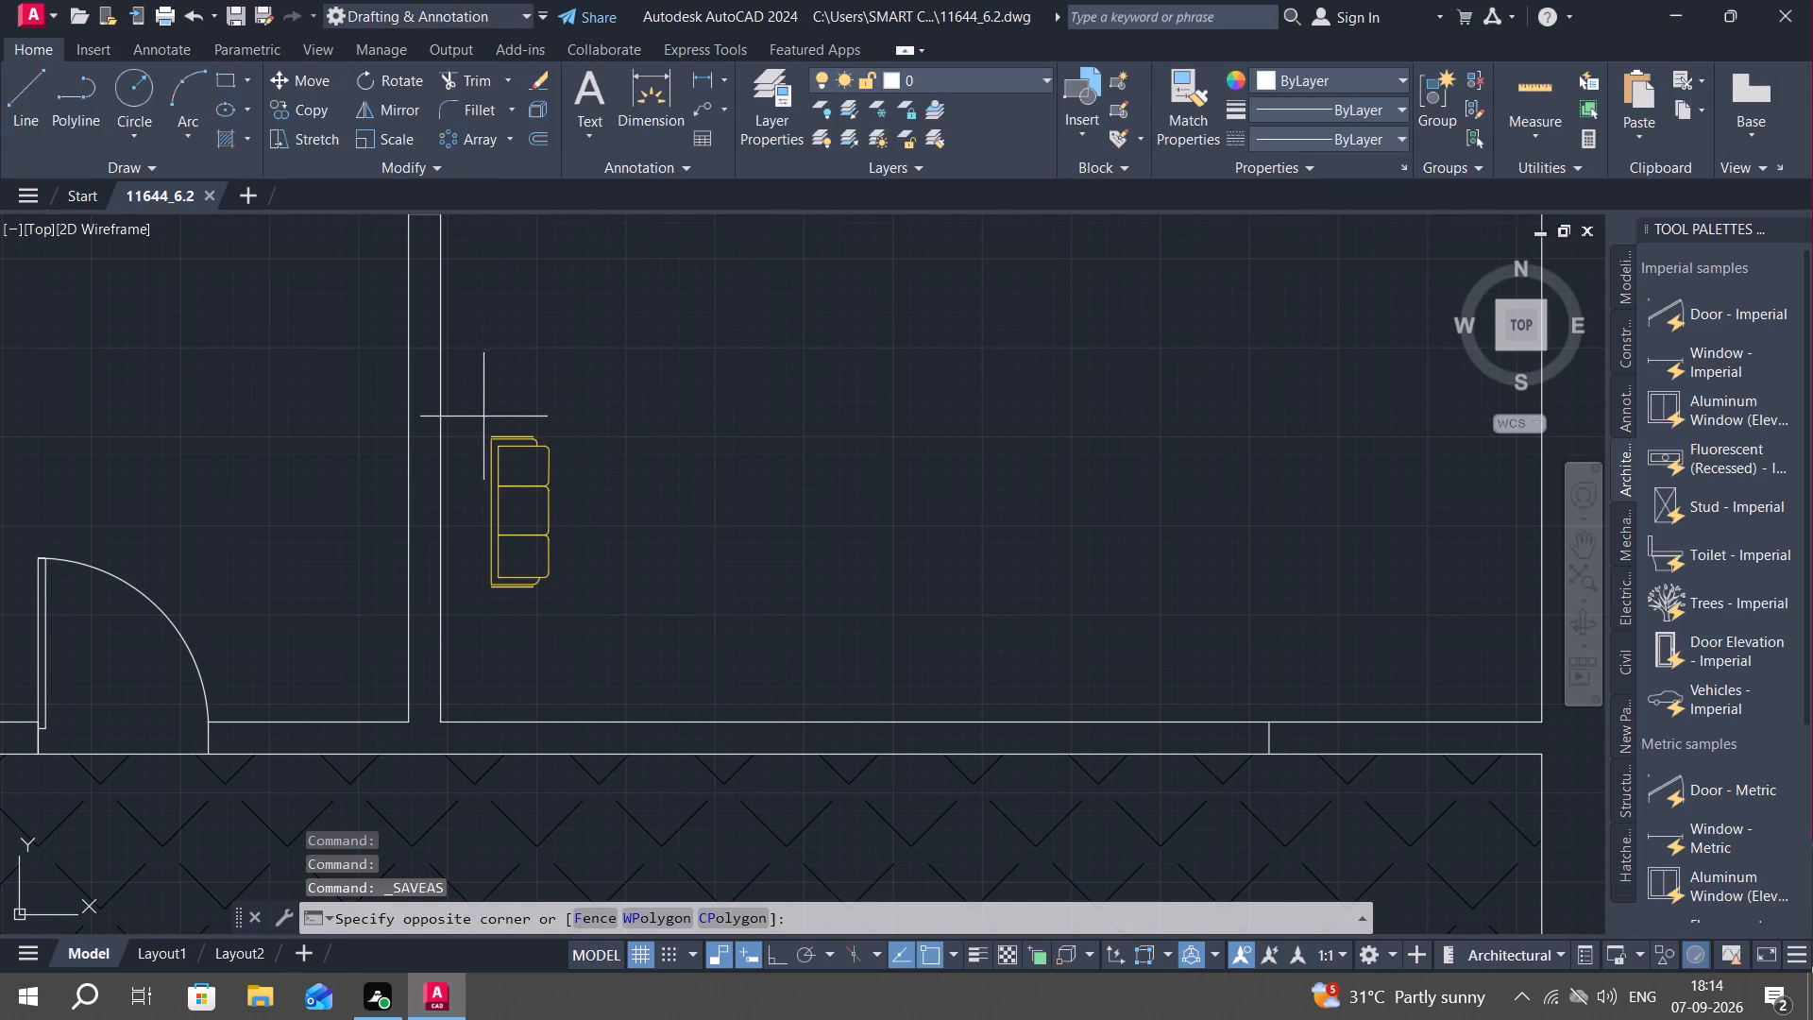
{"action": "left_click", "coordinate": [615, 656]}
{"action": "type", "text": "SC"}
{"action": "key", "text": "space"}
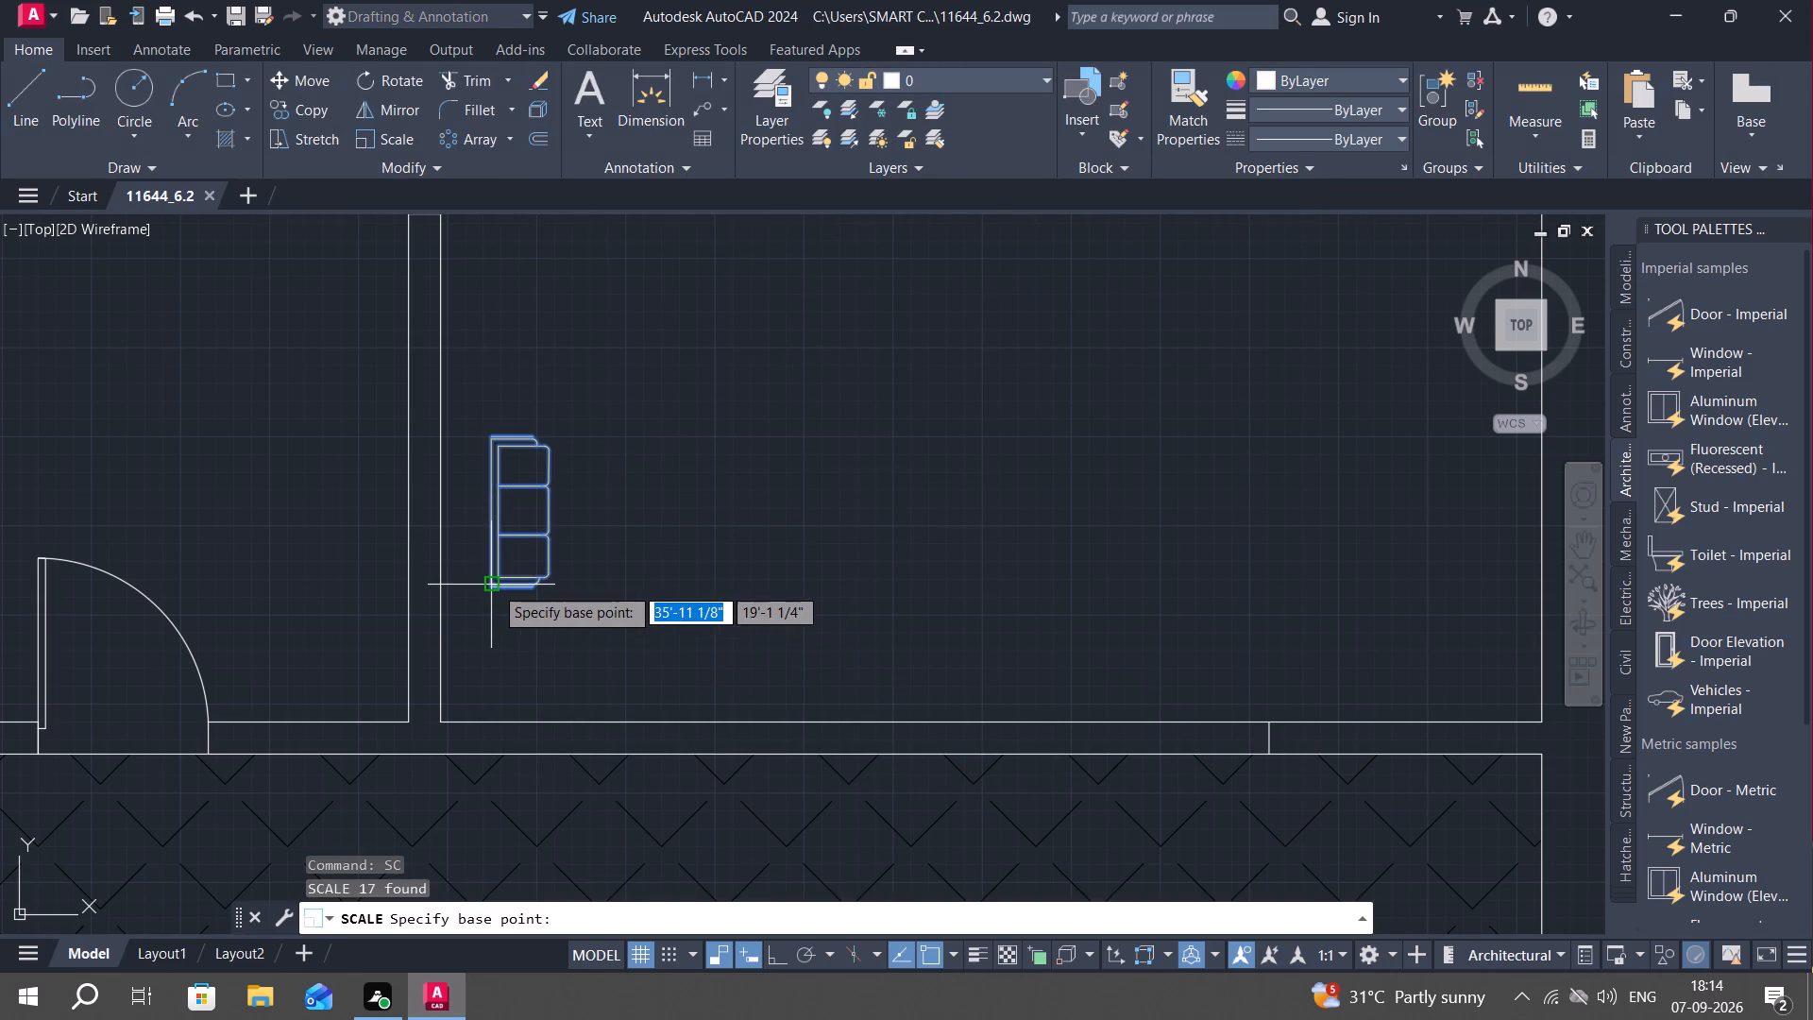
{"action": "left_click", "coordinate": [494, 586]}
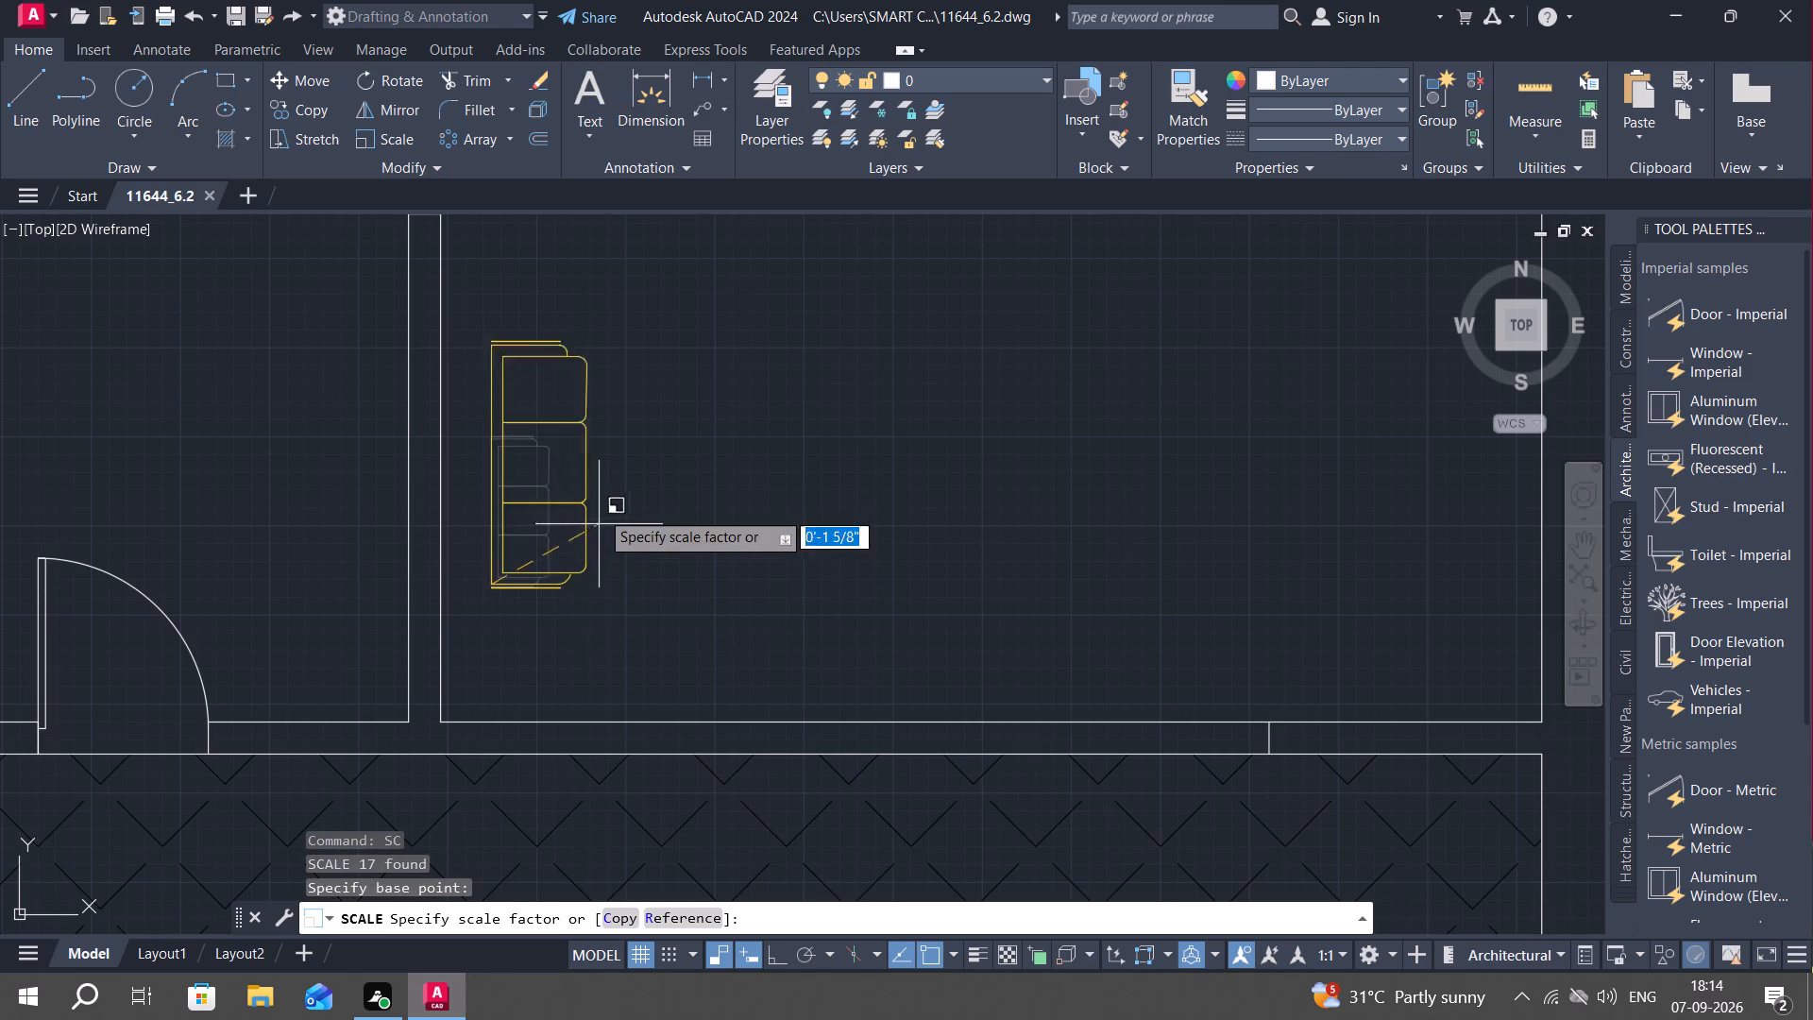
{"action": "scroll", "coordinate": [600, 501], "scroll_direction": "down", "scroll_amount": 3}
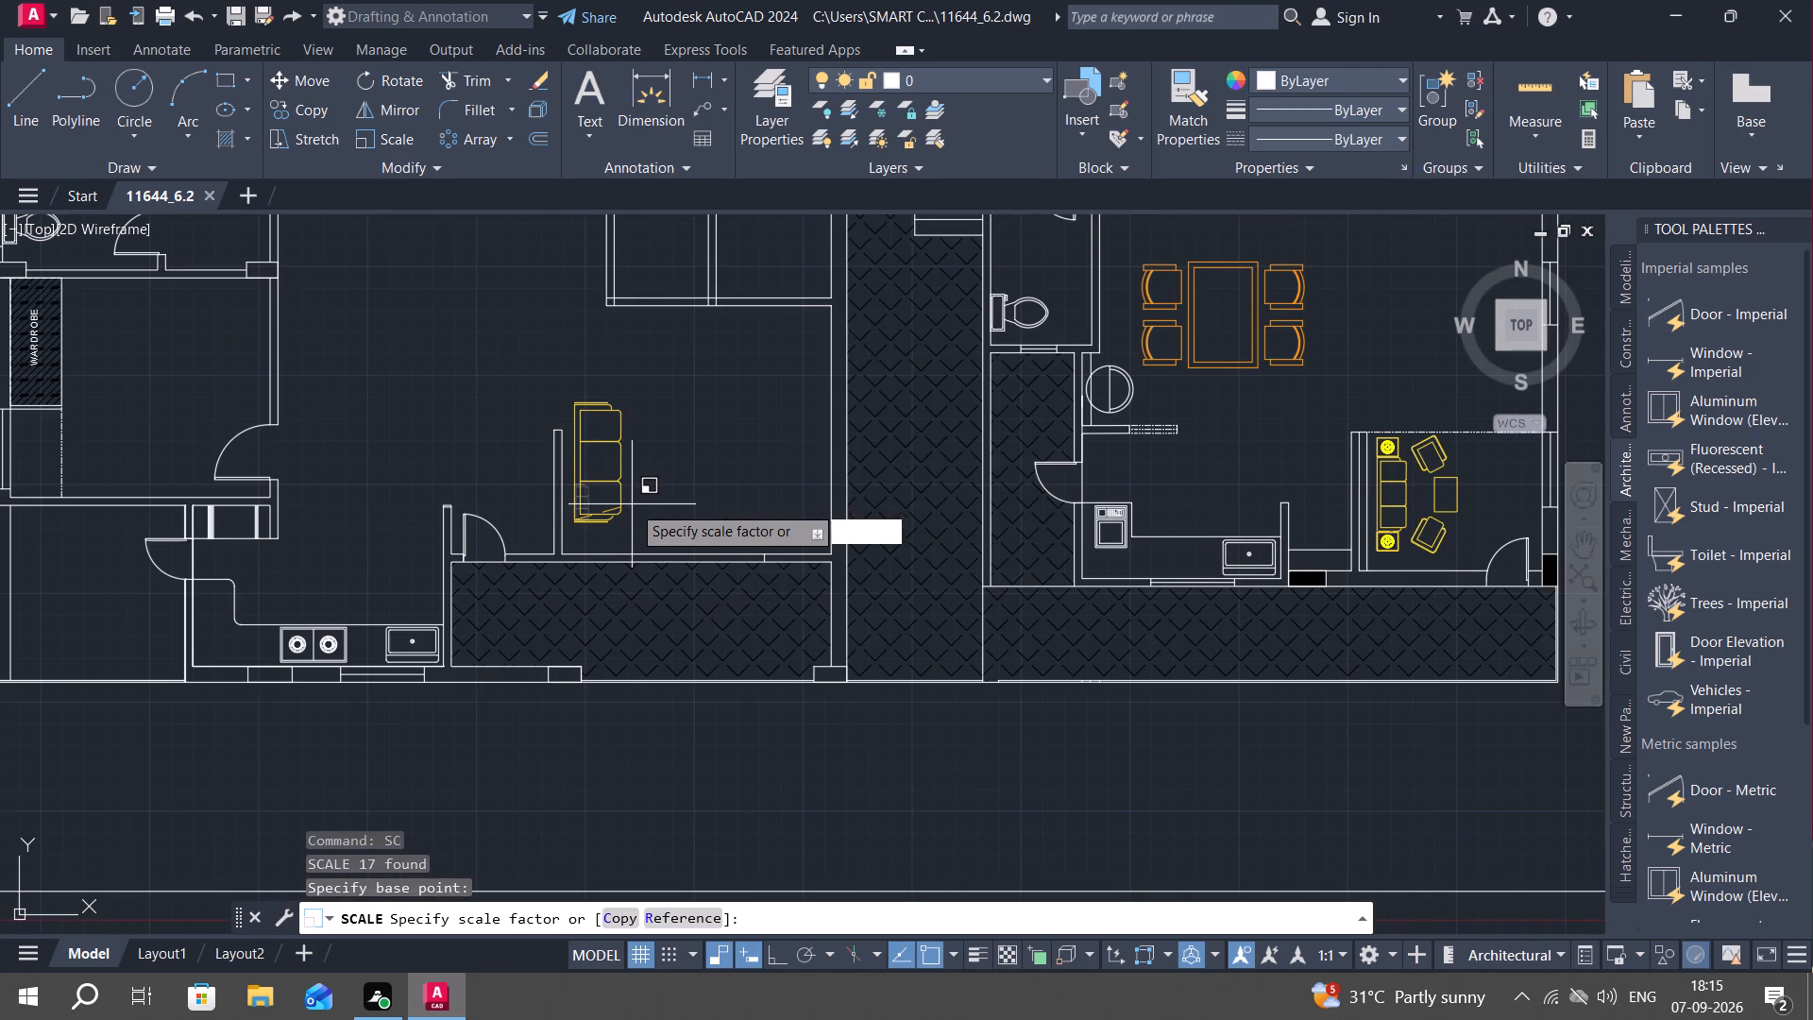
{"action": "left_click", "coordinate": [632, 504]}
Delete the duplicate detached lines just below the lower armrest of the sofa beside the partition.
{"action": "scroll", "coordinate": [591, 524], "scroll_direction": "up", "scroll_amount": 1}
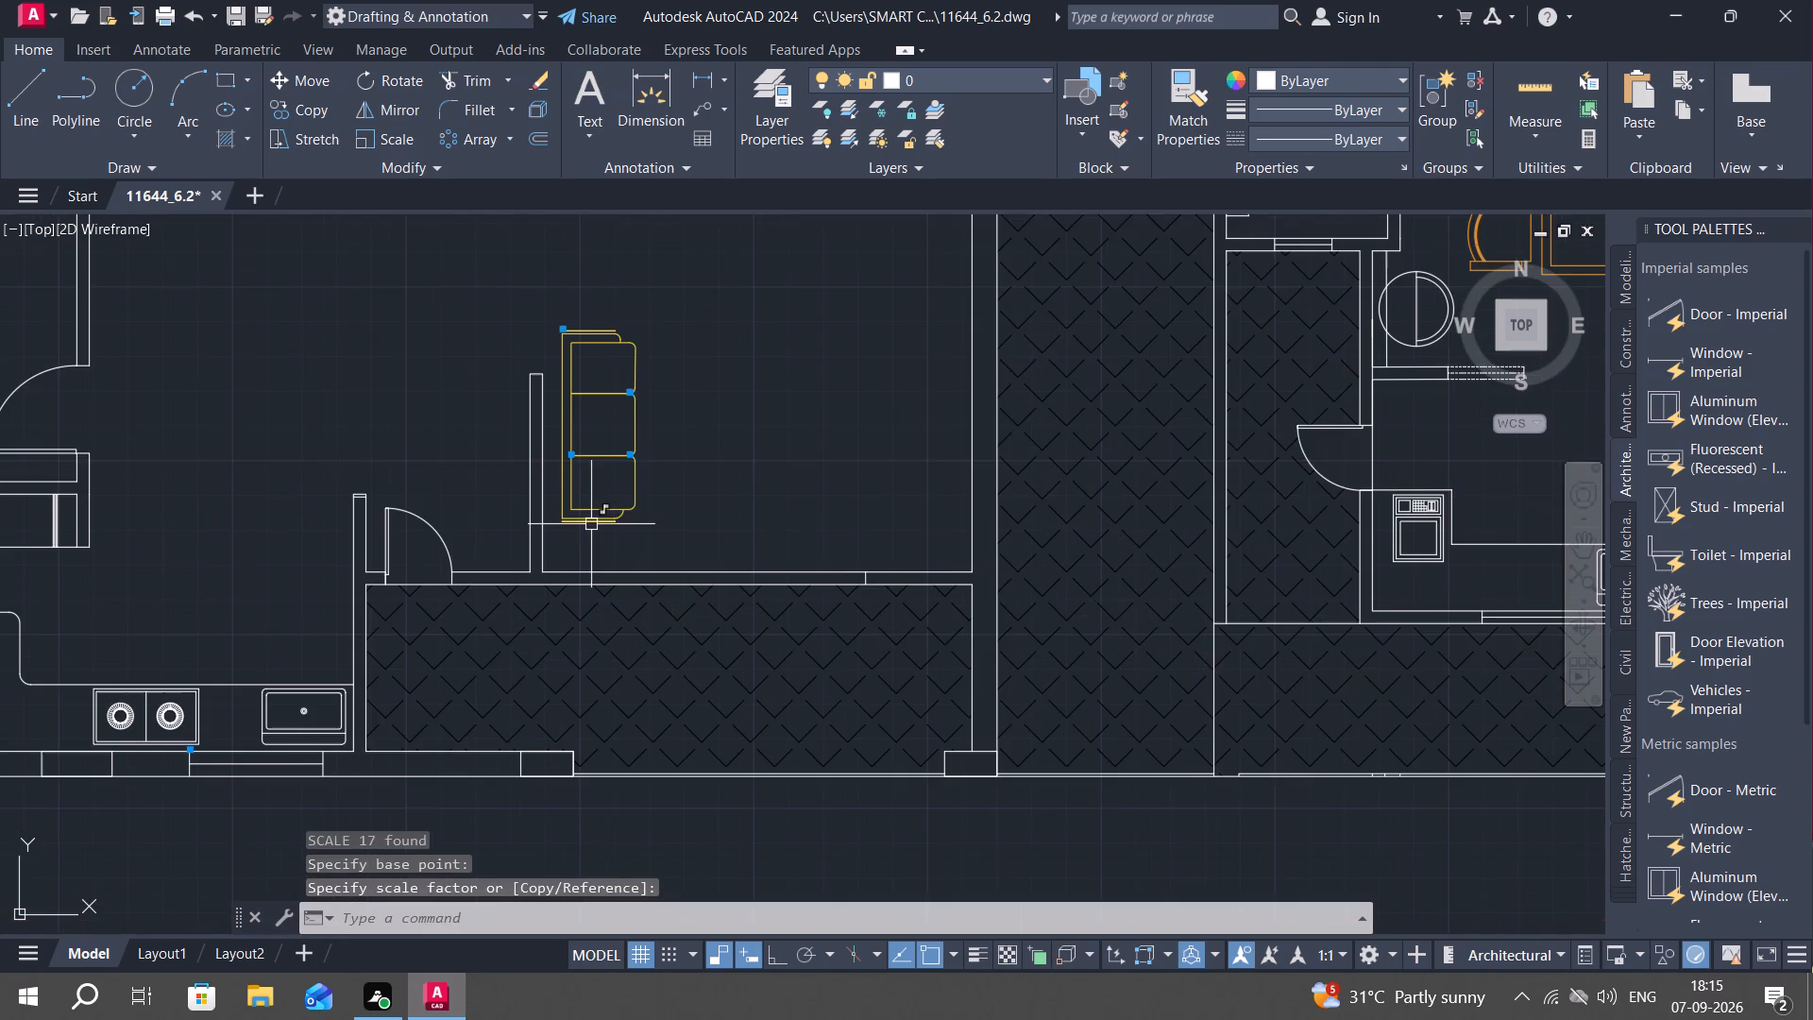
{"action": "middle_click_drag", "start_coordinate": [599, 521], "coordinate": [636, 531]}
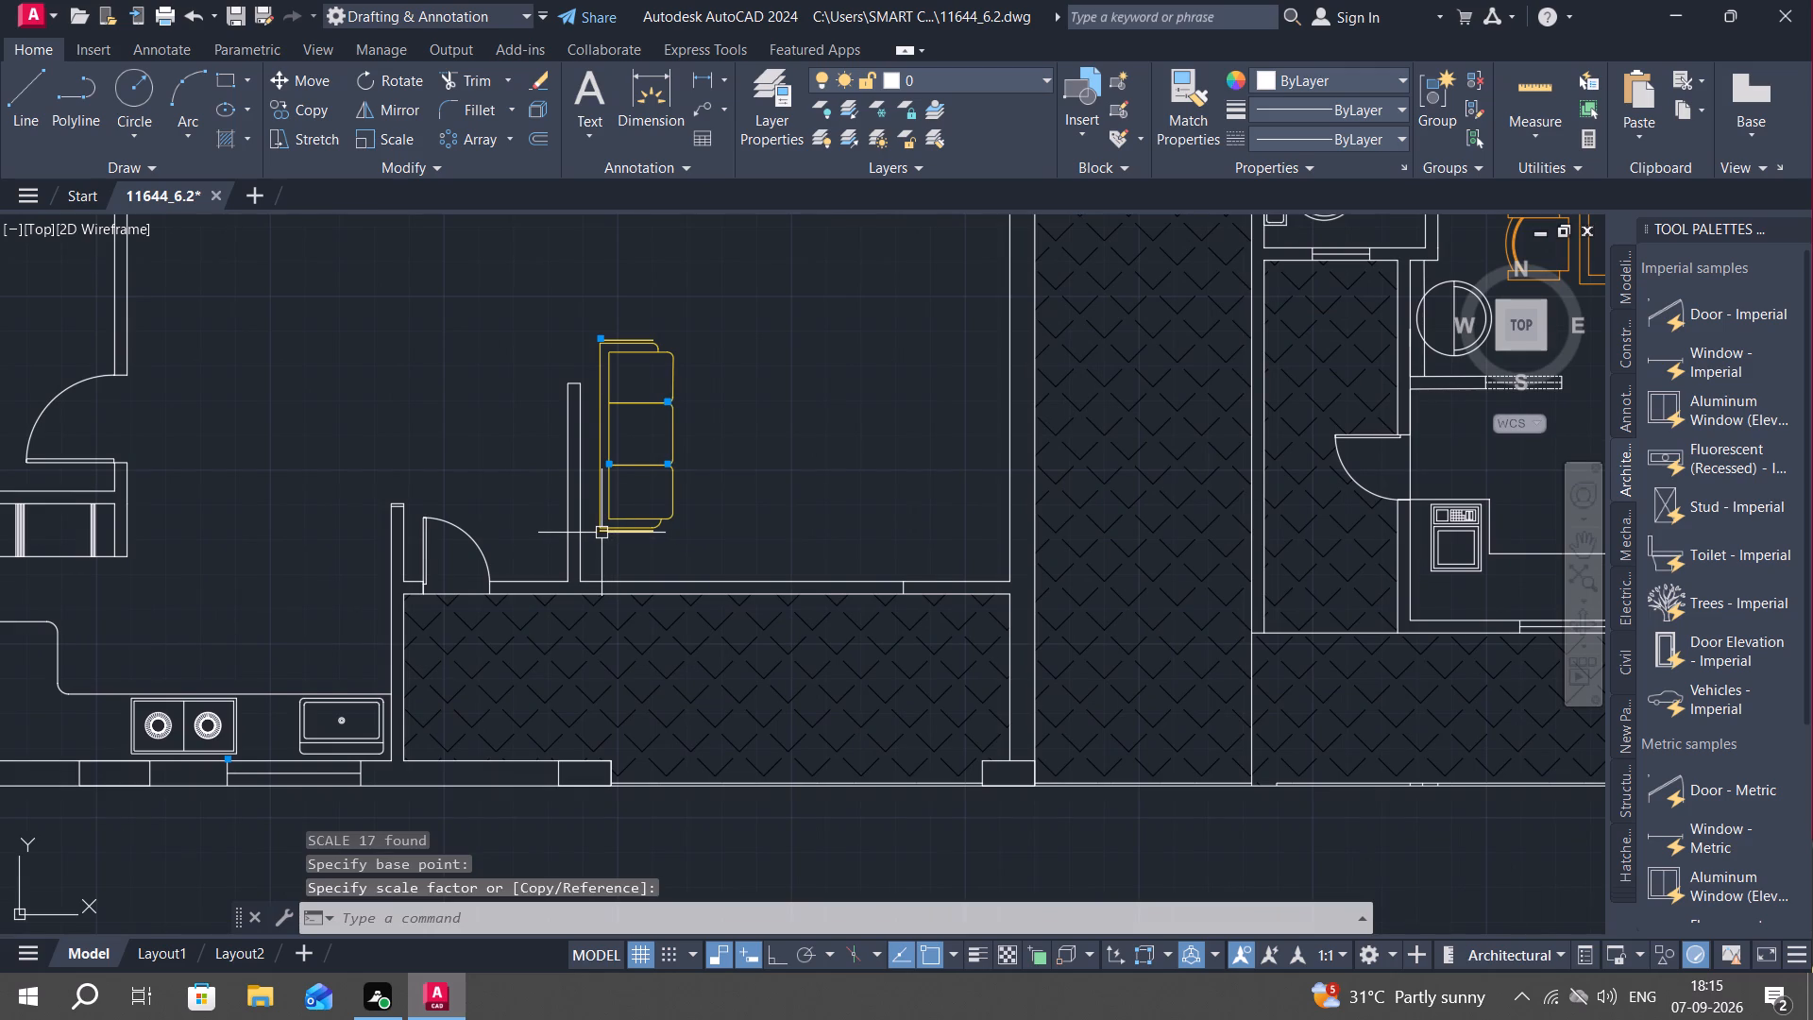
{"action": "scroll", "coordinate": [605, 534], "scroll_direction": "up", "scroll_amount": 3}
{"action": "left_click", "coordinate": [604, 523]}
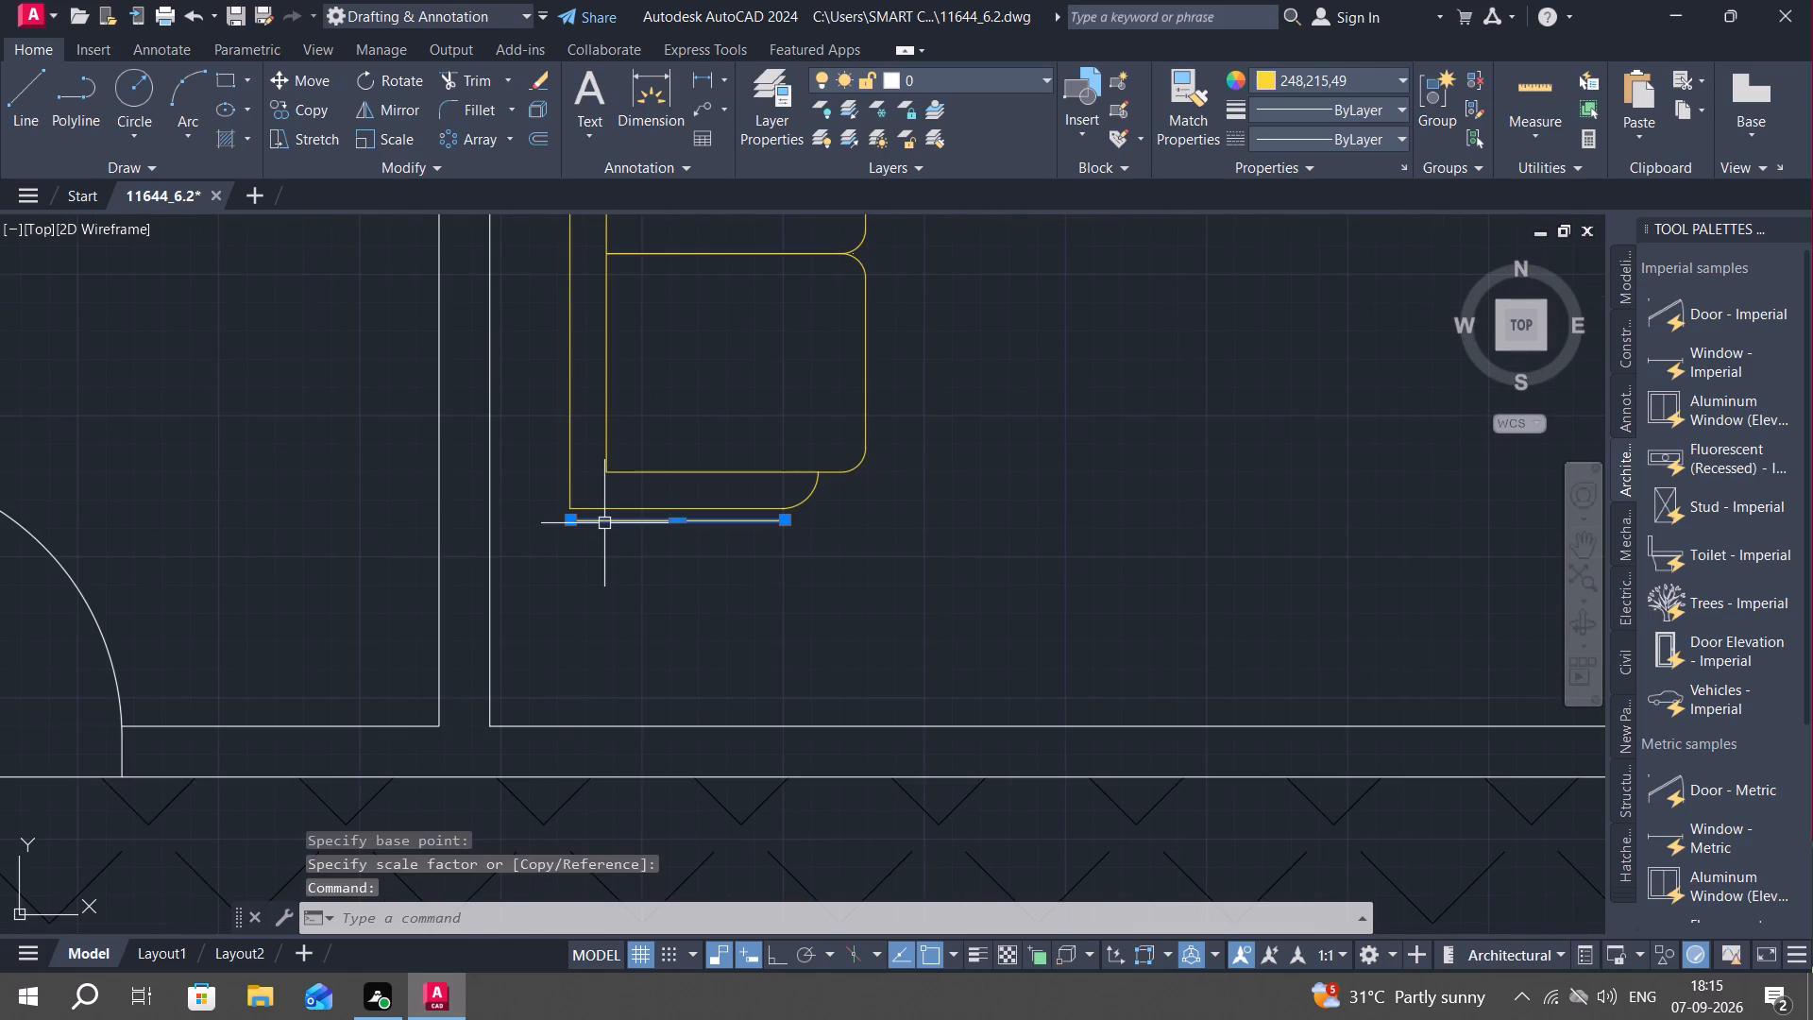
{"action": "key", "text": "Delete"}
{"action": "scroll", "coordinate": [604, 523], "scroll_direction": "down", "scroll_amount": 2}
{"action": "scroll", "coordinate": [626, 526], "scroll_direction": "up", "scroll_amount": 3}
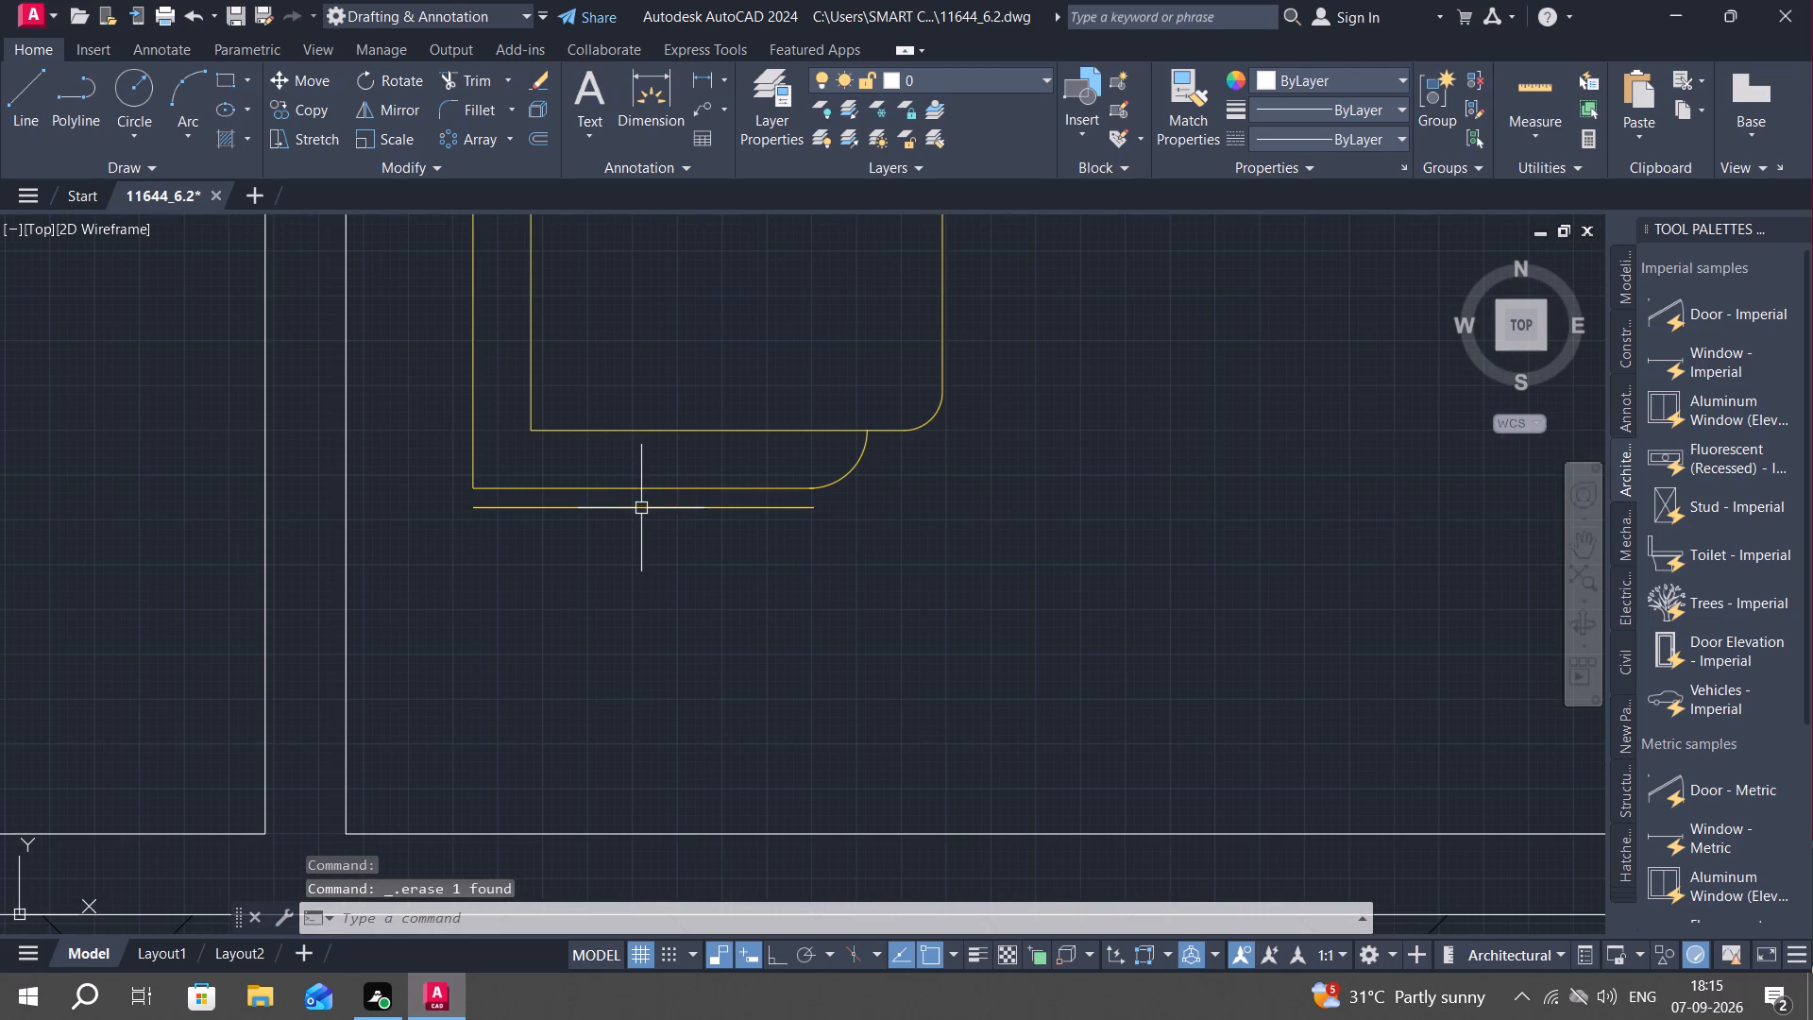
{"action": "left_click", "coordinate": [641, 508]}
{"action": "key", "text": "Delete"}
{"action": "key", "text": "Delete"}
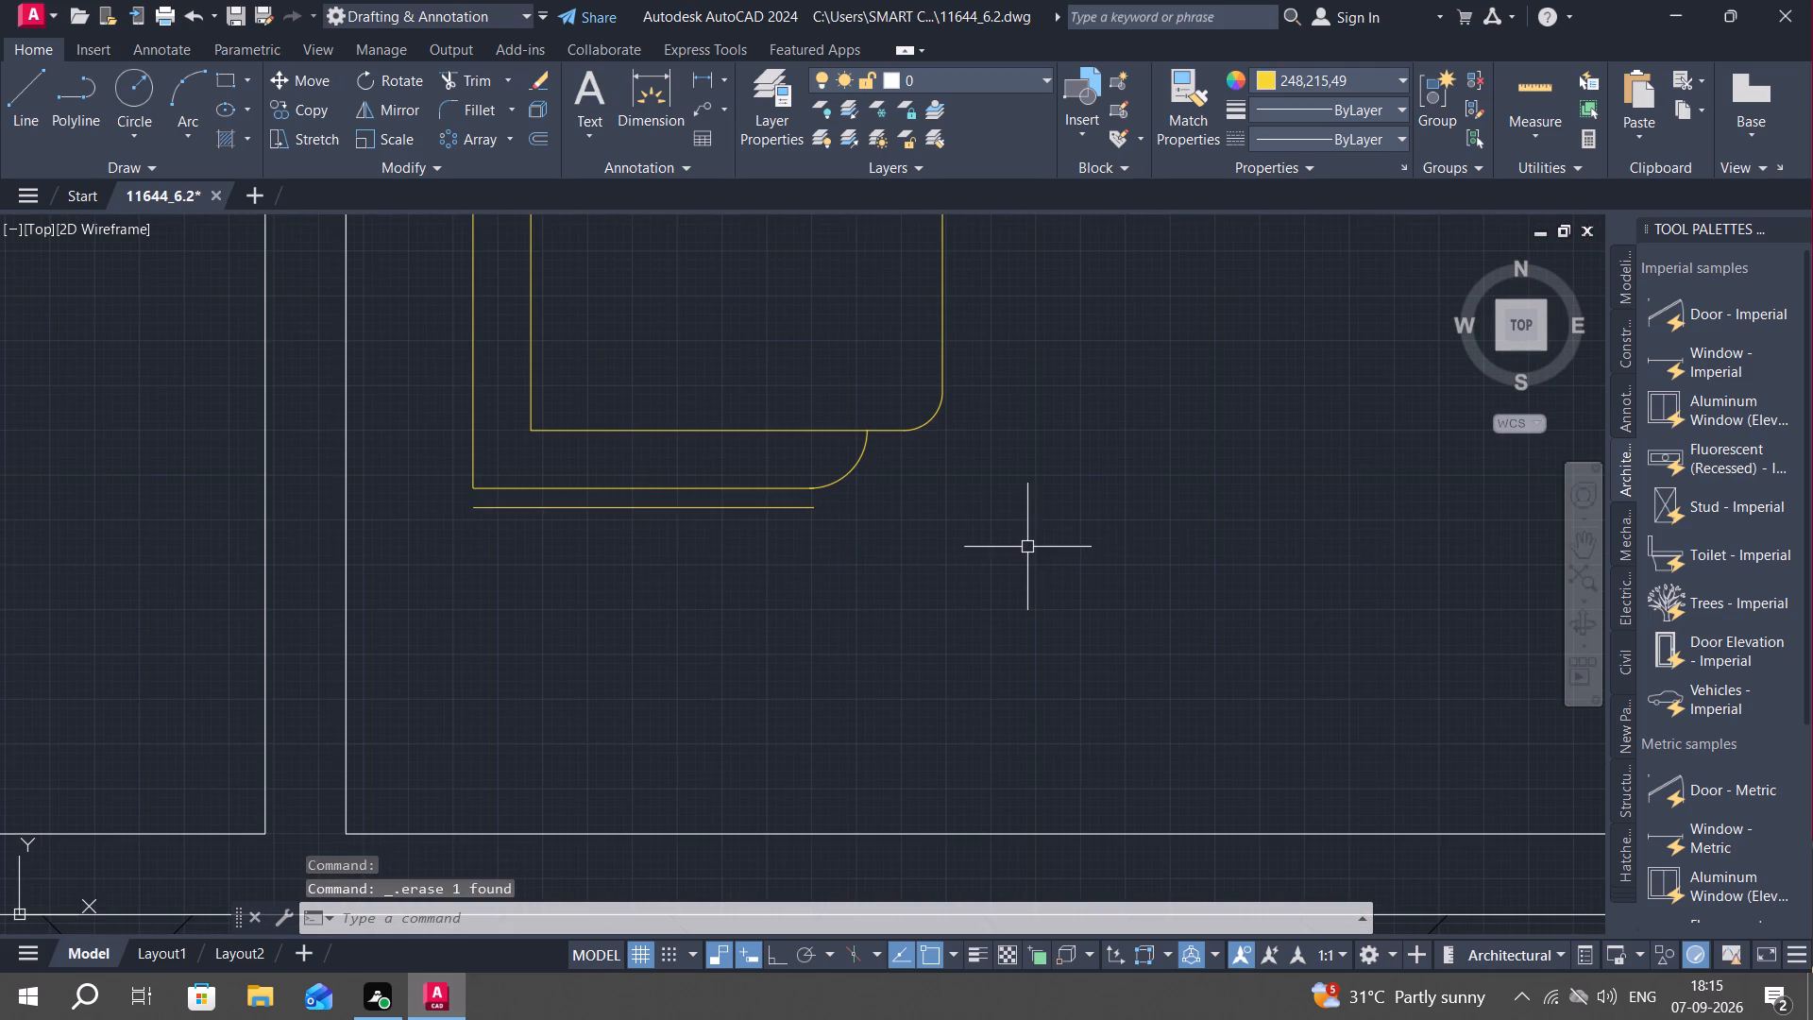
{"action": "scroll", "coordinate": [1027, 547], "scroll_direction": "down", "scroll_amount": 3}
{"action": "left_click", "coordinate": [923, 540]}
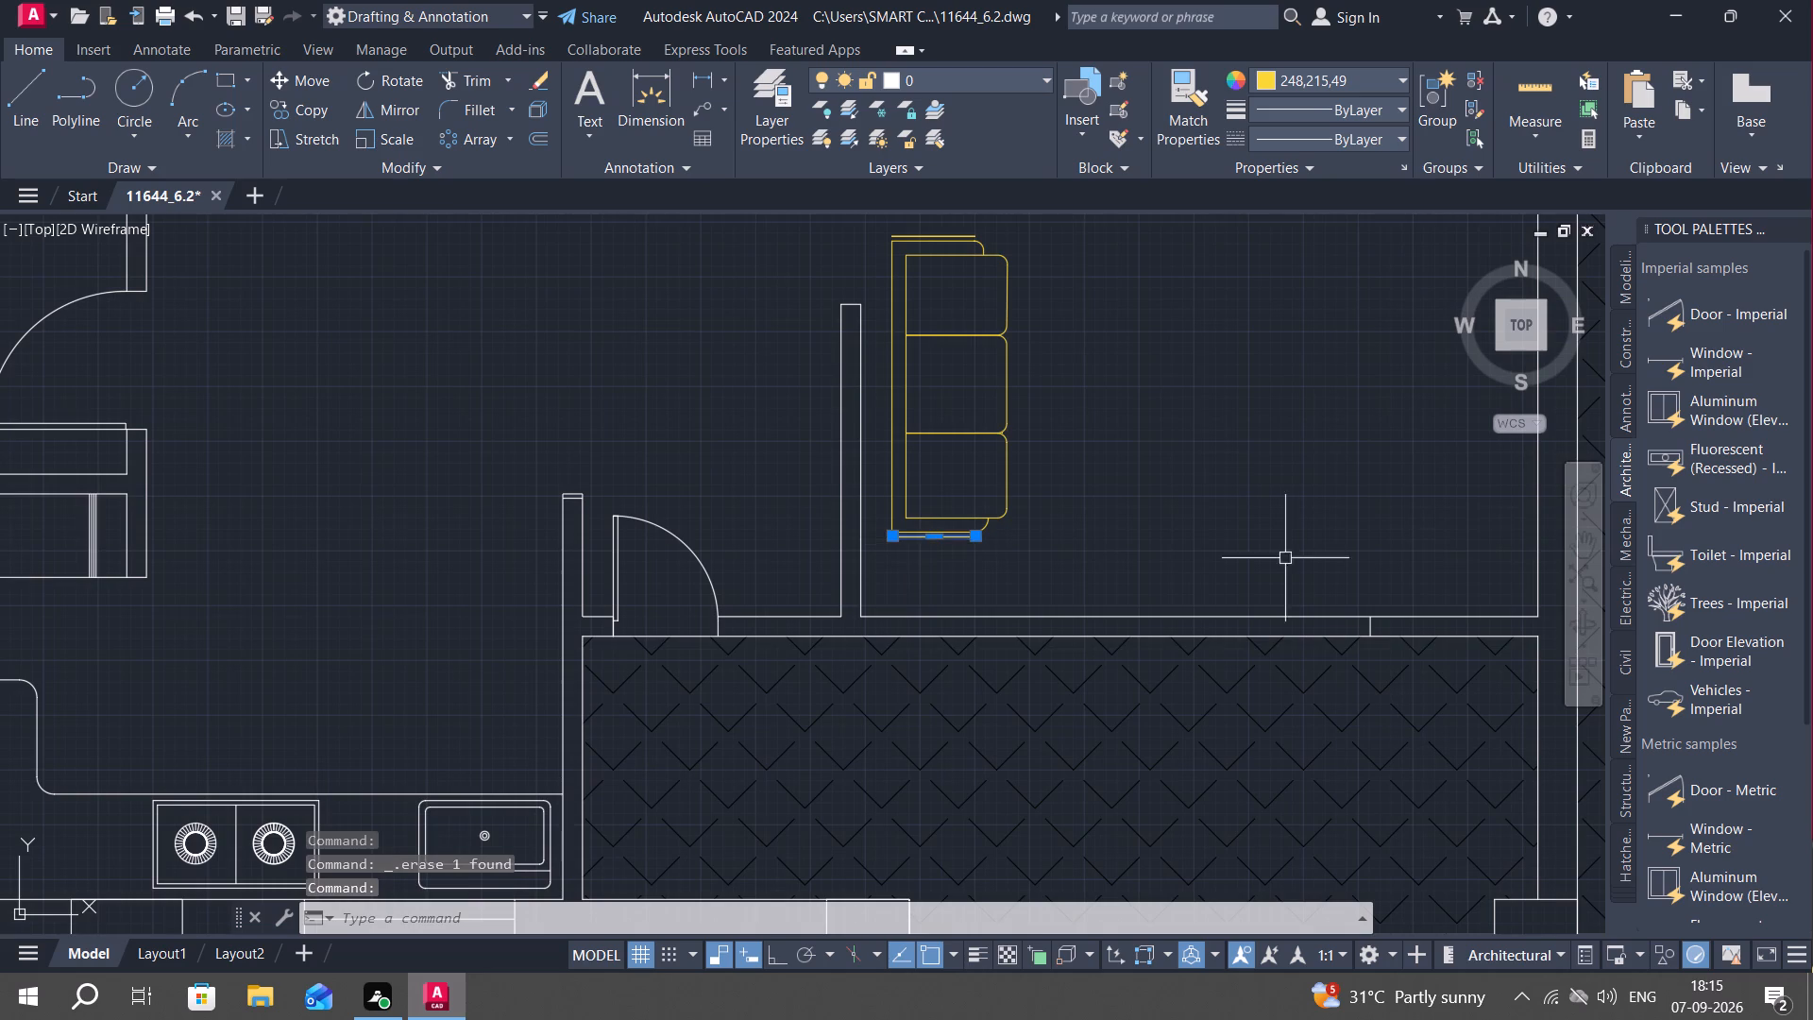
{"action": "key", "text": "Delete"}
Delete the duplicate detached lines just above the upper armrest of the sofa.
{"action": "scroll", "coordinate": [921, 236], "scroll_direction": "up", "scroll_amount": 2}
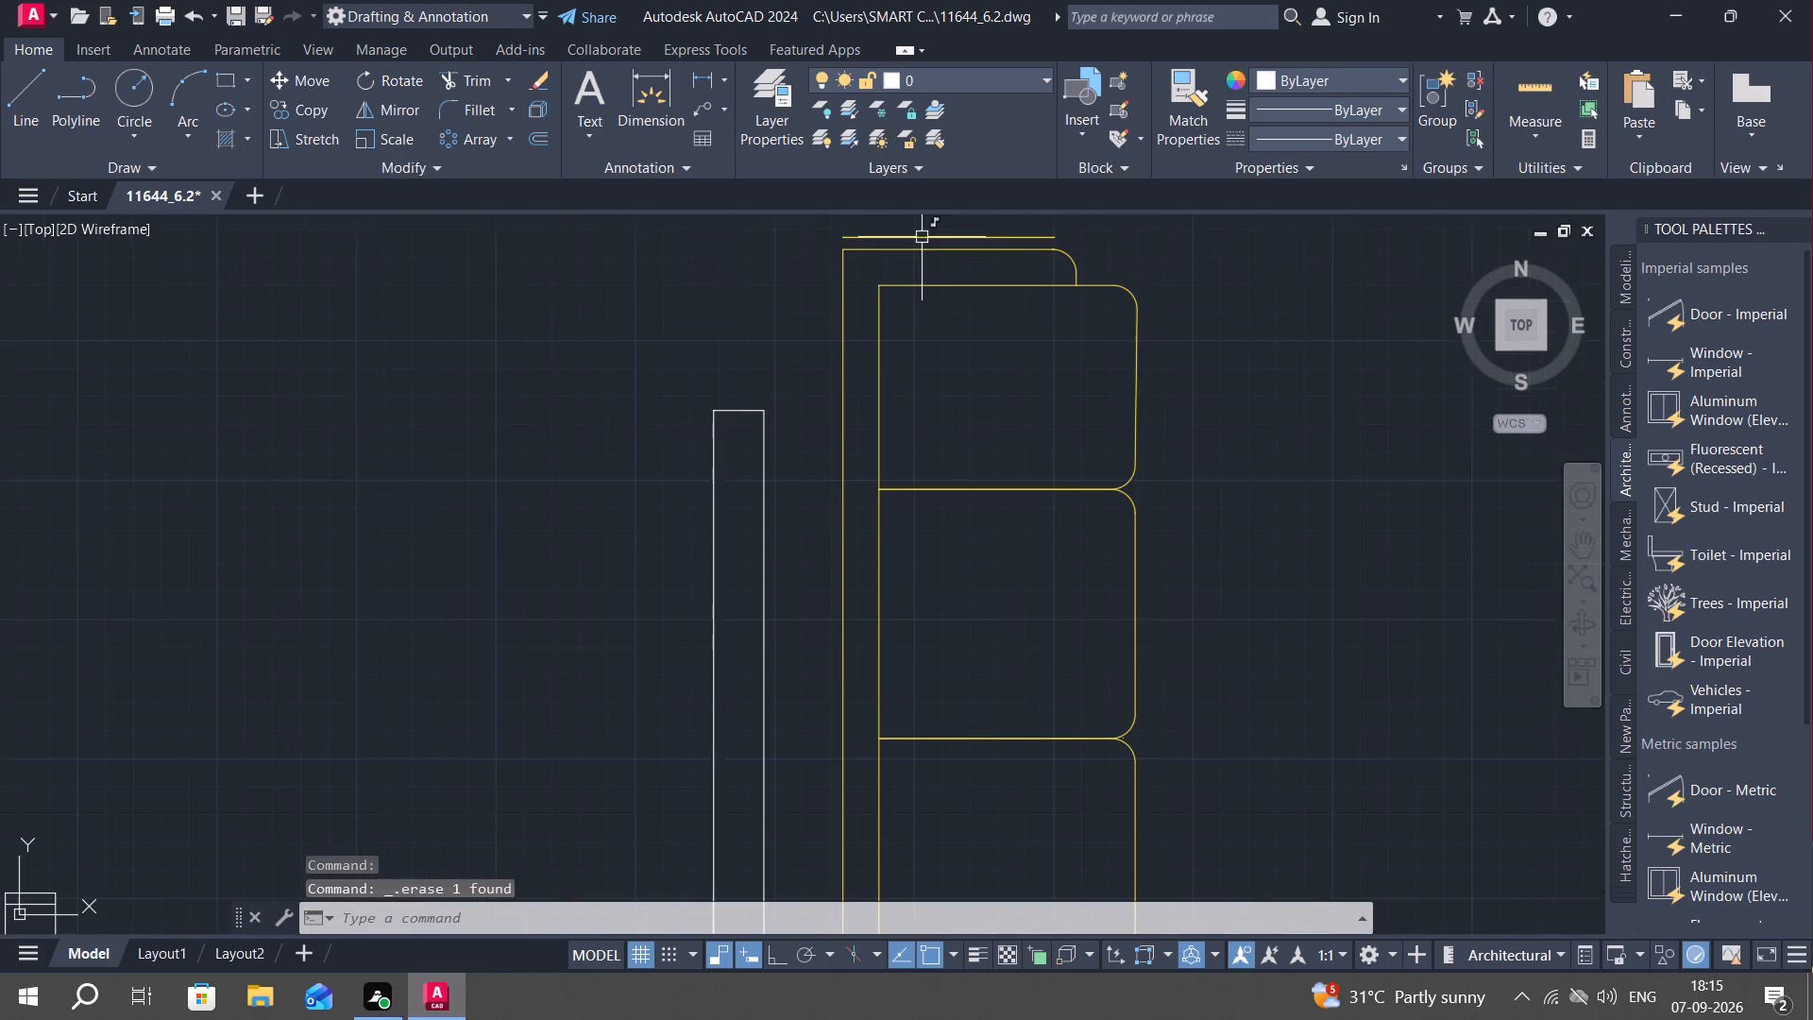
{"action": "left_click", "coordinate": [925, 239]}
{"action": "key", "text": "Delete"}
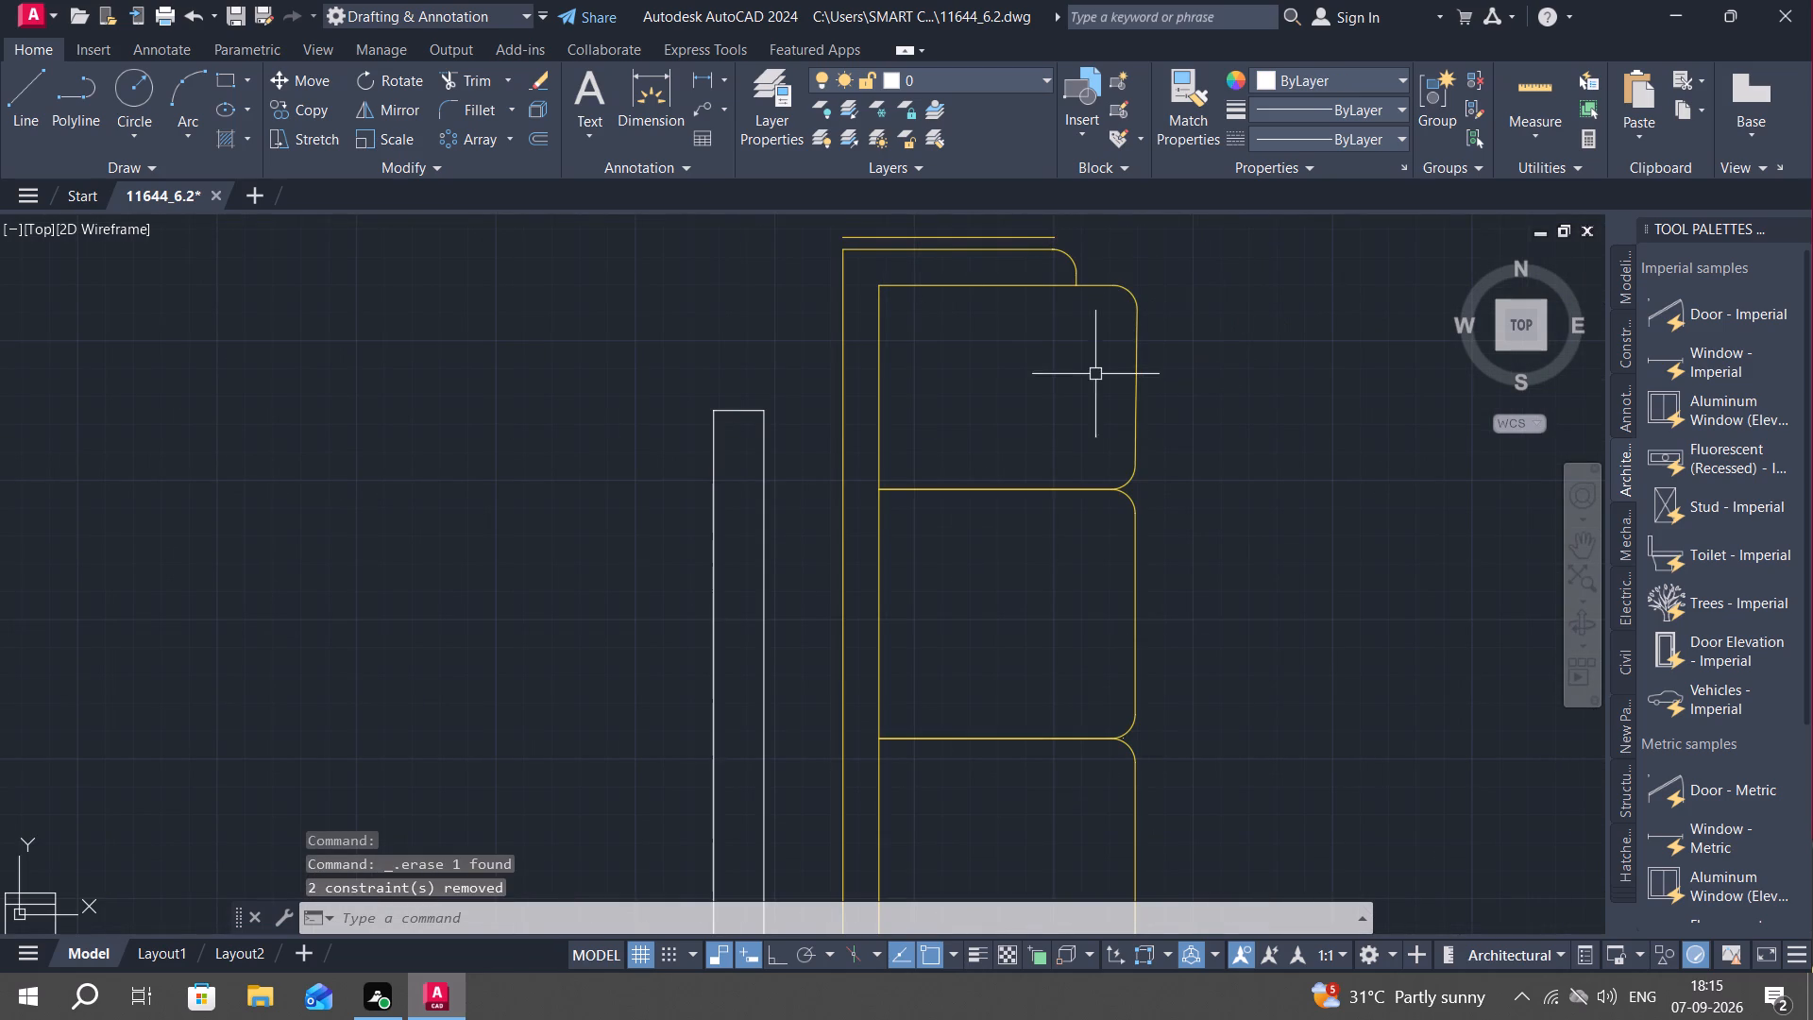
{"action": "left_click", "coordinate": [1041, 237]}
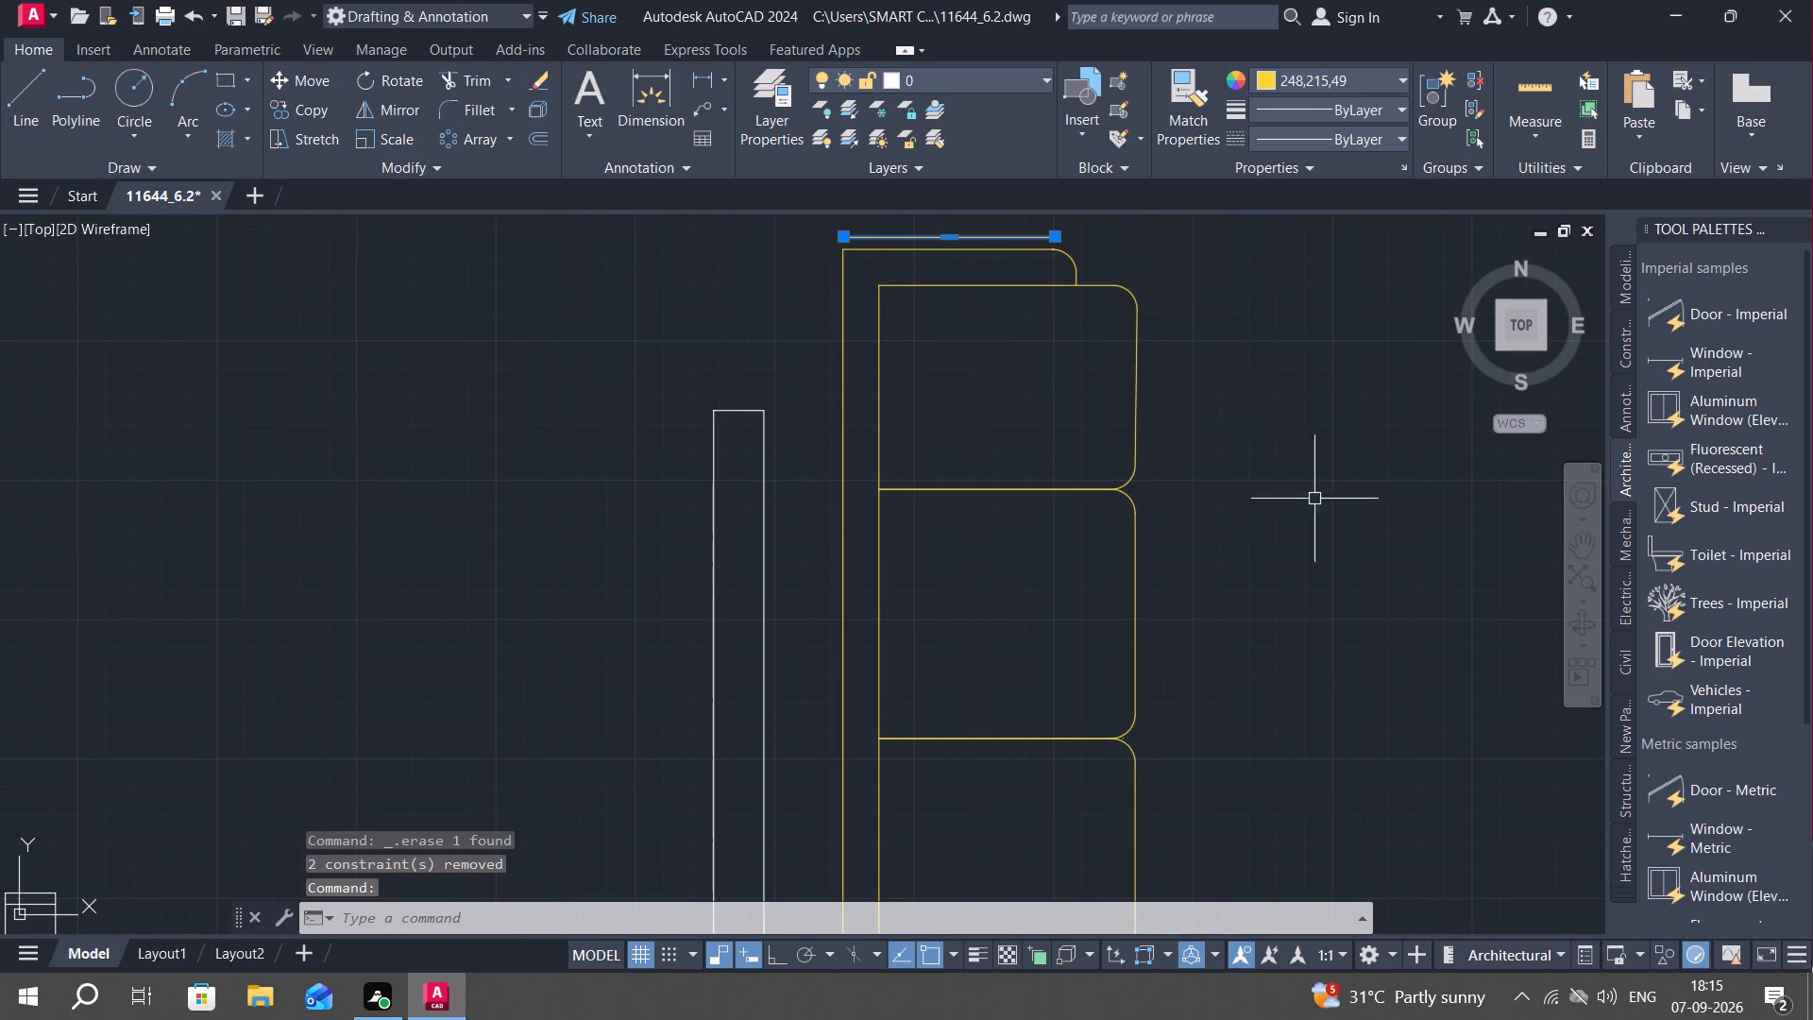
{"action": "key", "text": "Delete"}
{"action": "scroll", "coordinate": [853, 270], "scroll_direction": "down", "scroll_amount": 1}
Move the sofa about 1.5' down and slightly left, close to the partition and the wall above the hatched room.
{"action": "left_click", "coordinate": [827, 231]}
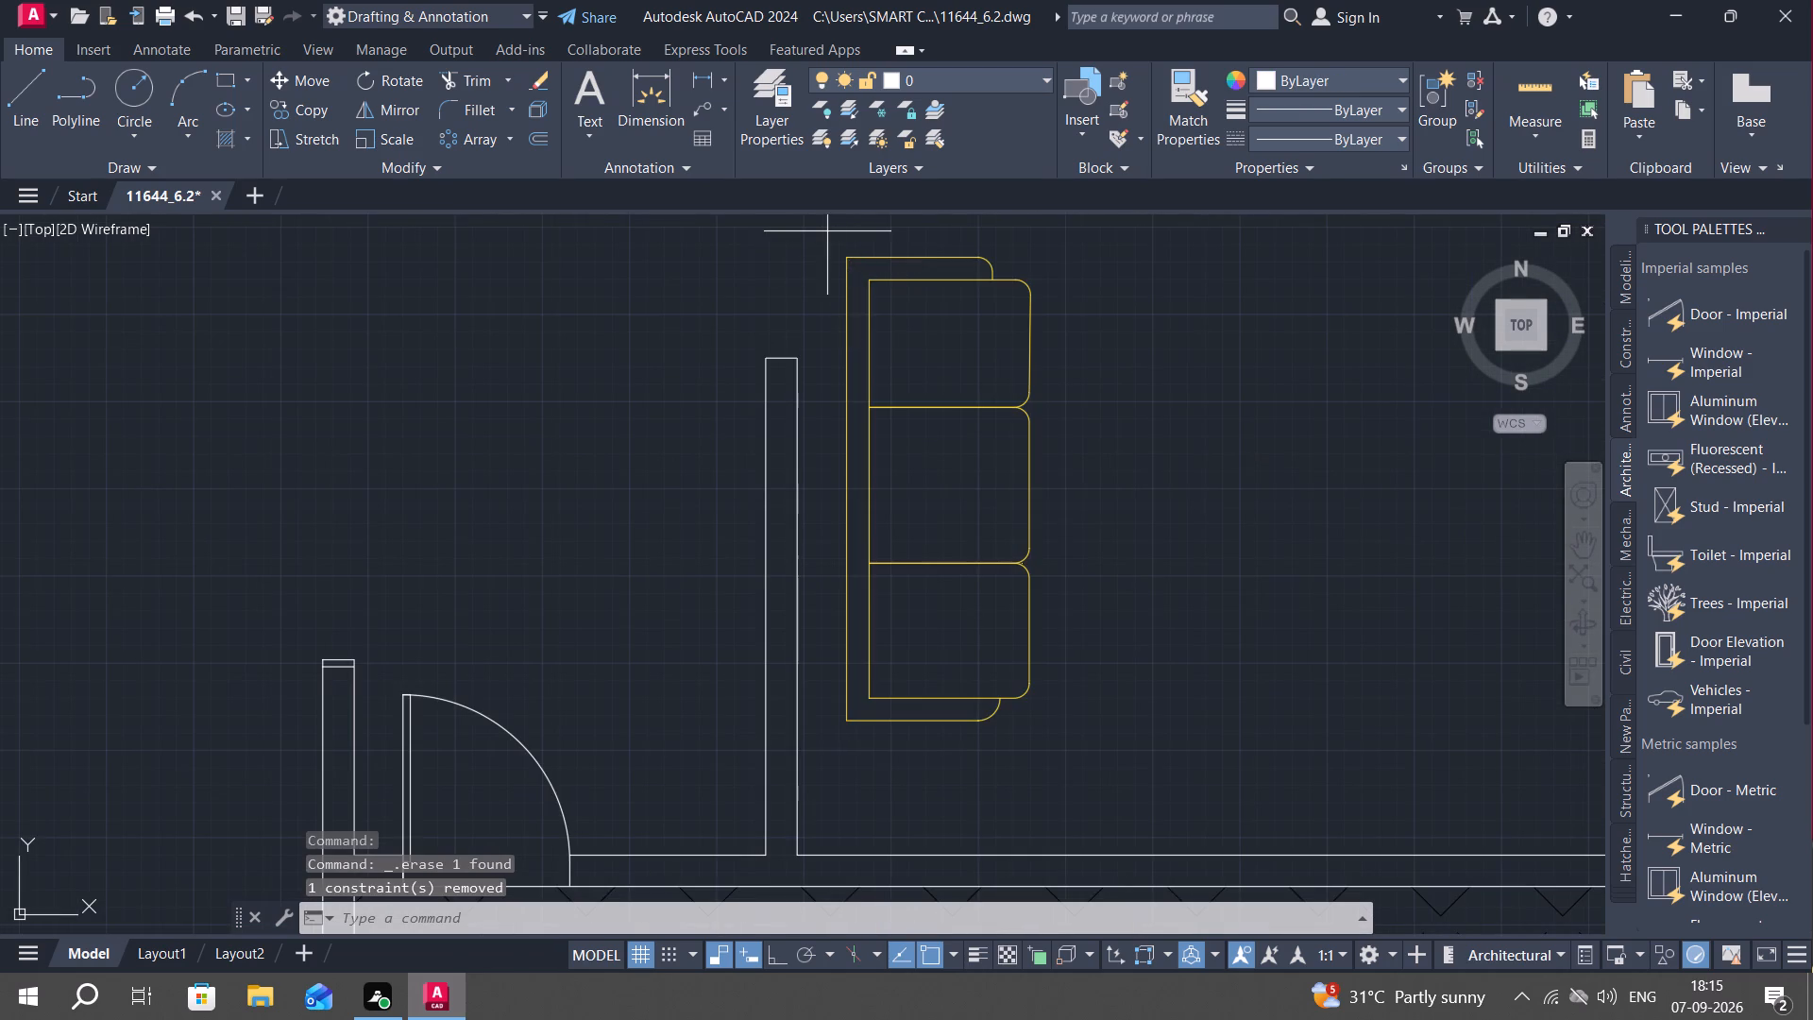
{"action": "left_click", "coordinate": [1125, 760]}
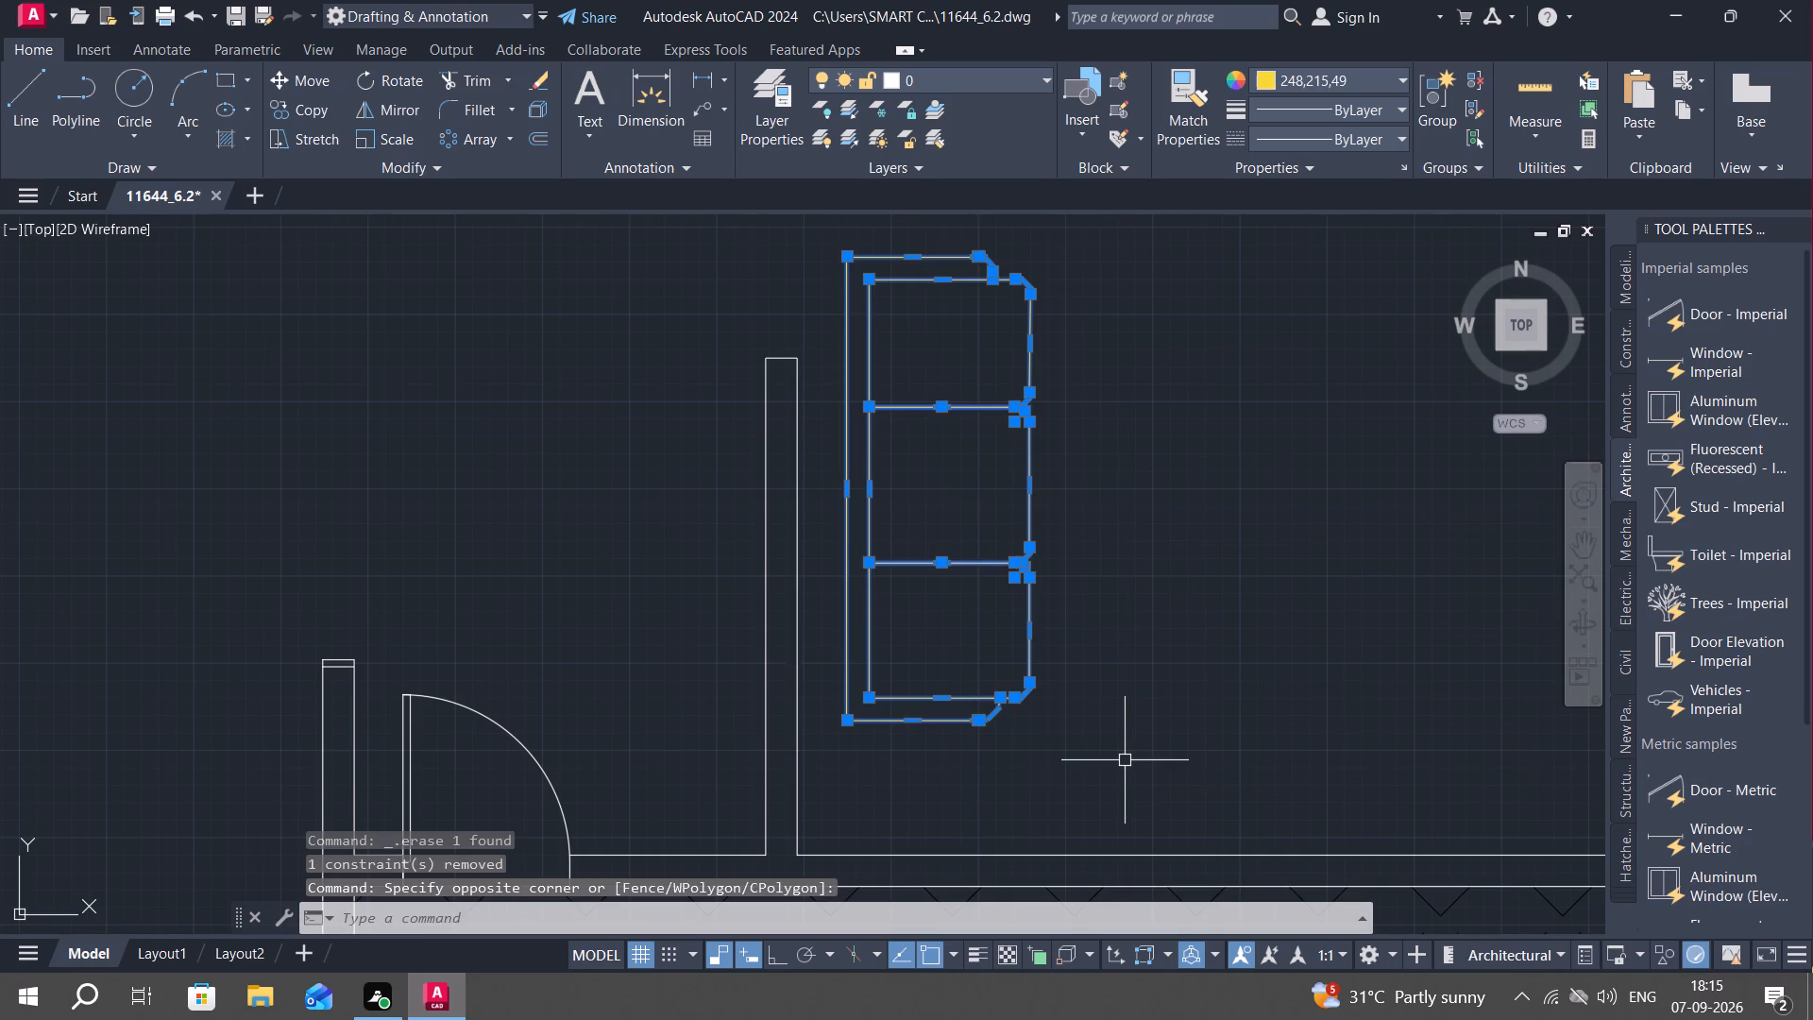
{"action": "key", "text": "m"}
{"action": "key", "text": "space"}
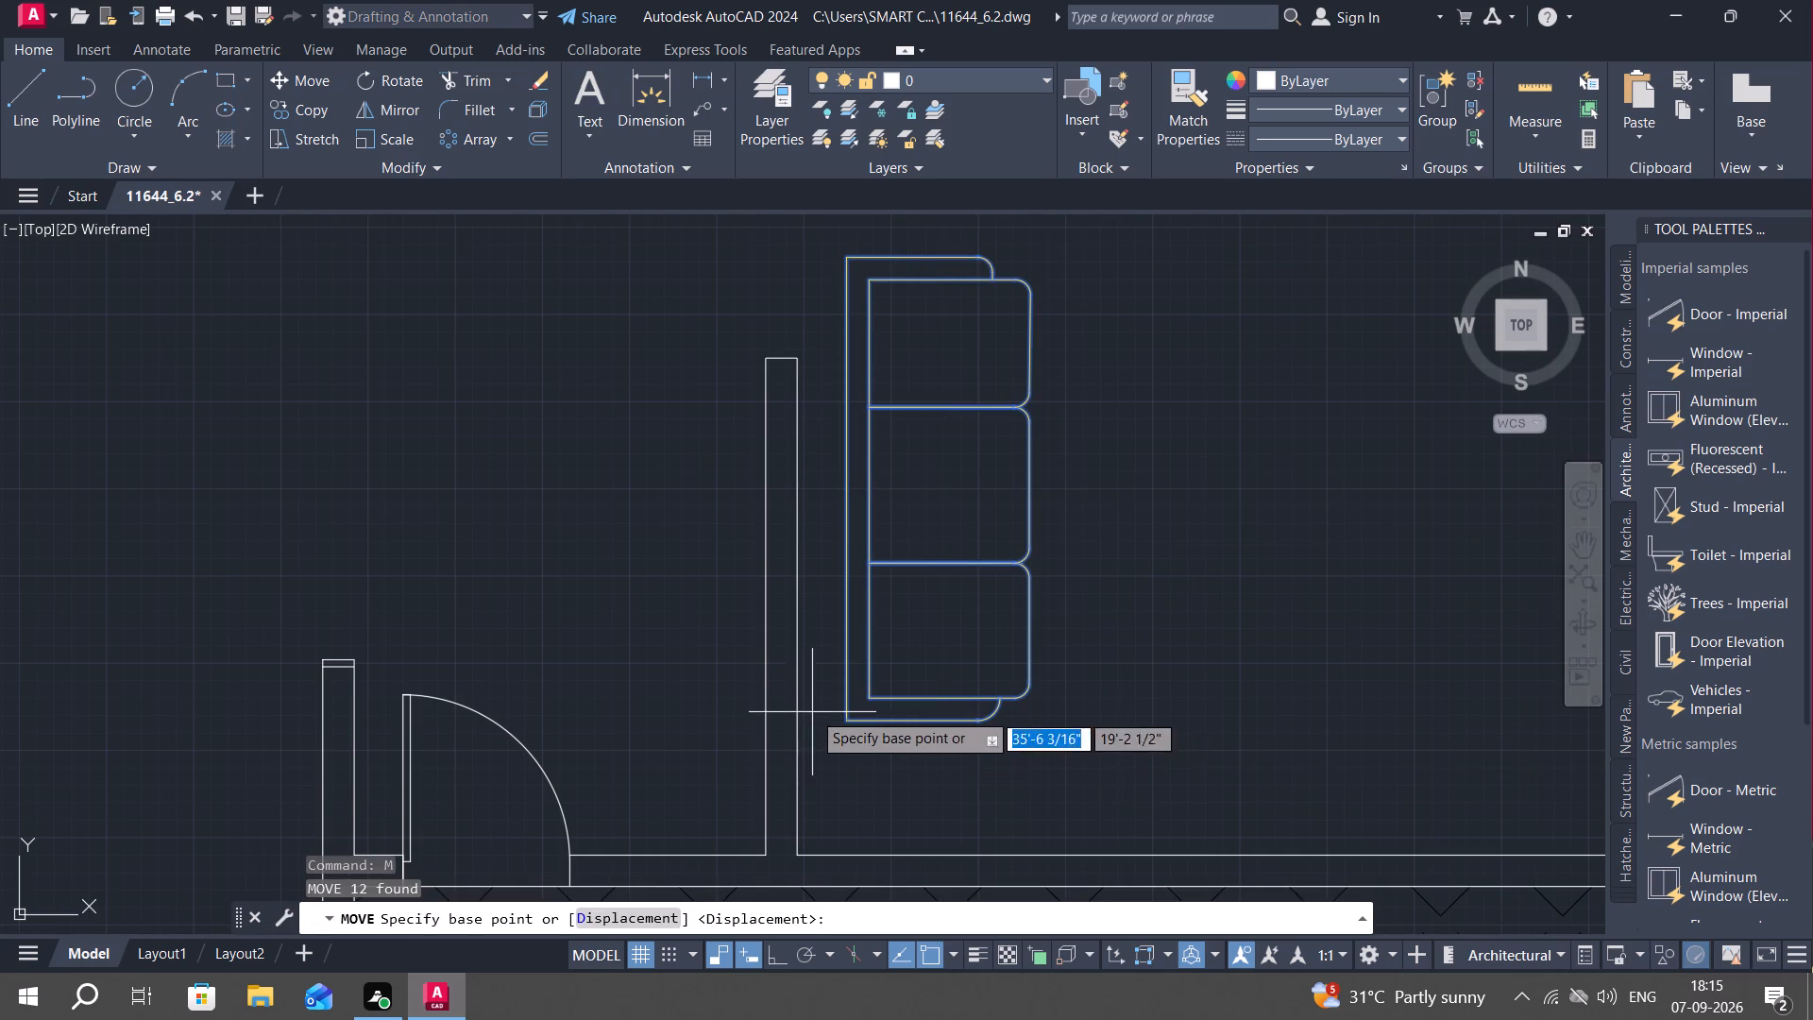
{"action": "left_click", "coordinate": [849, 718]}
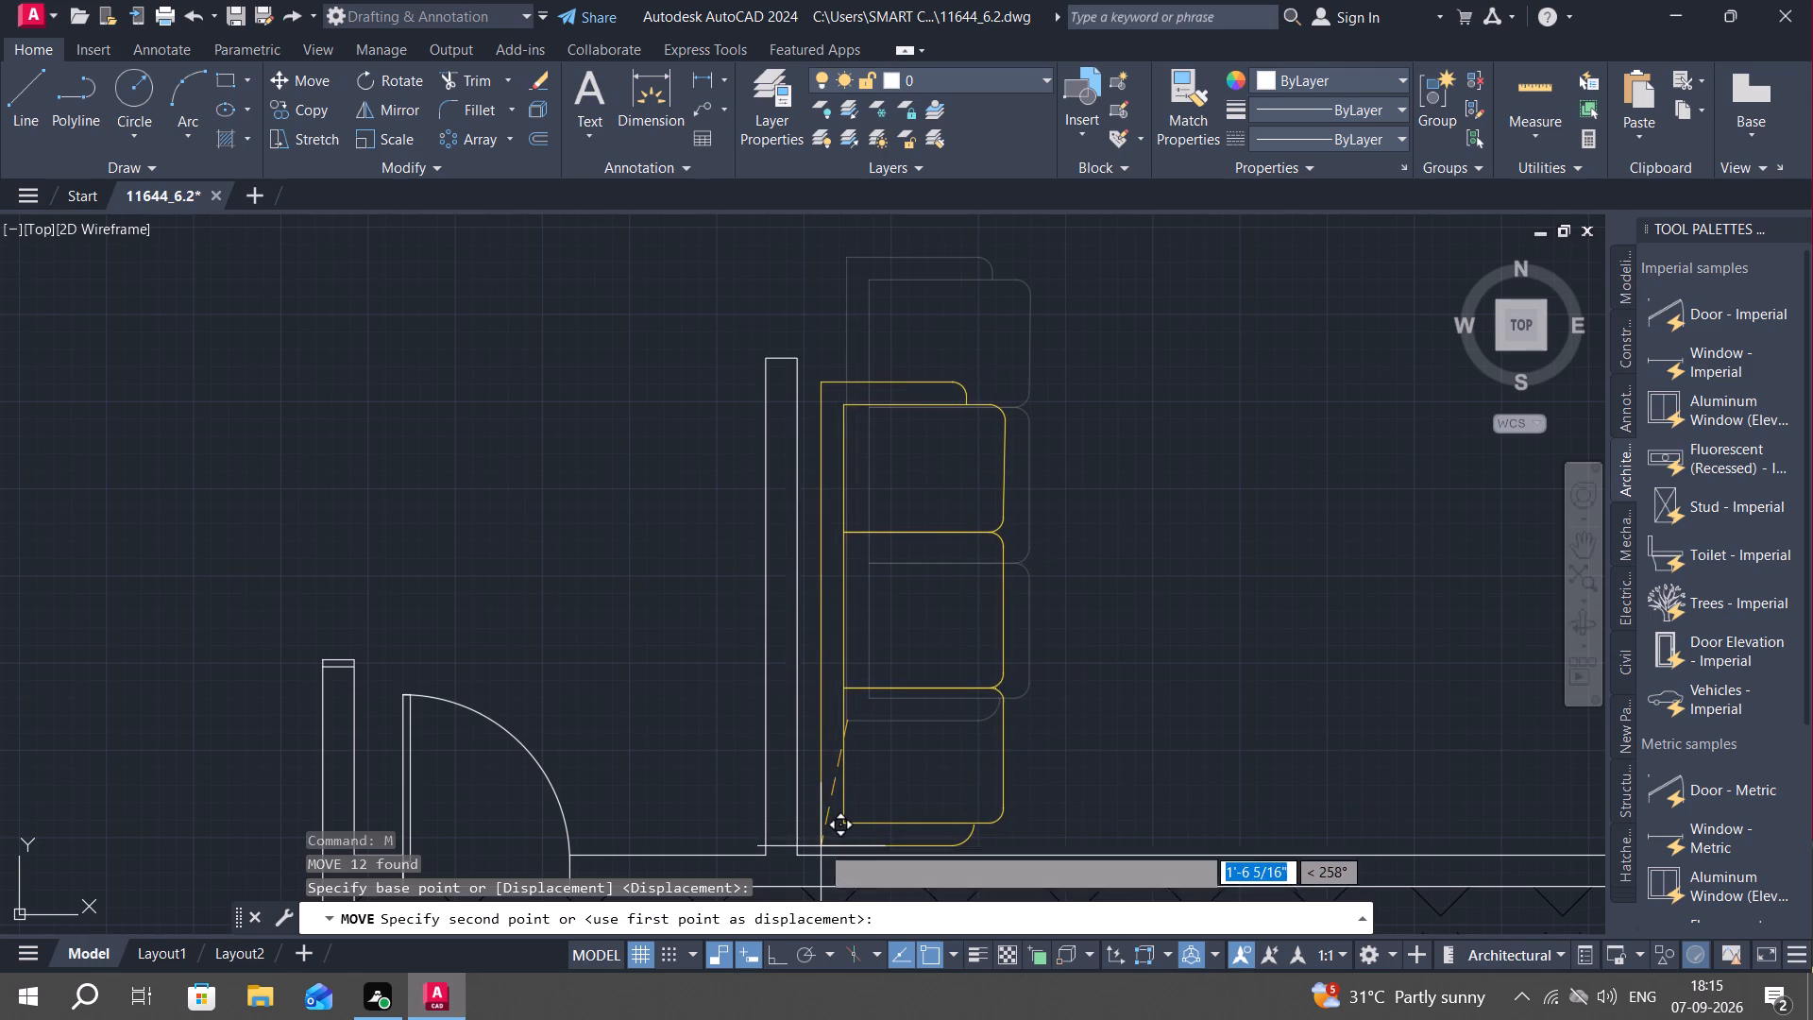
{"action": "left_click", "coordinate": [821, 838]}
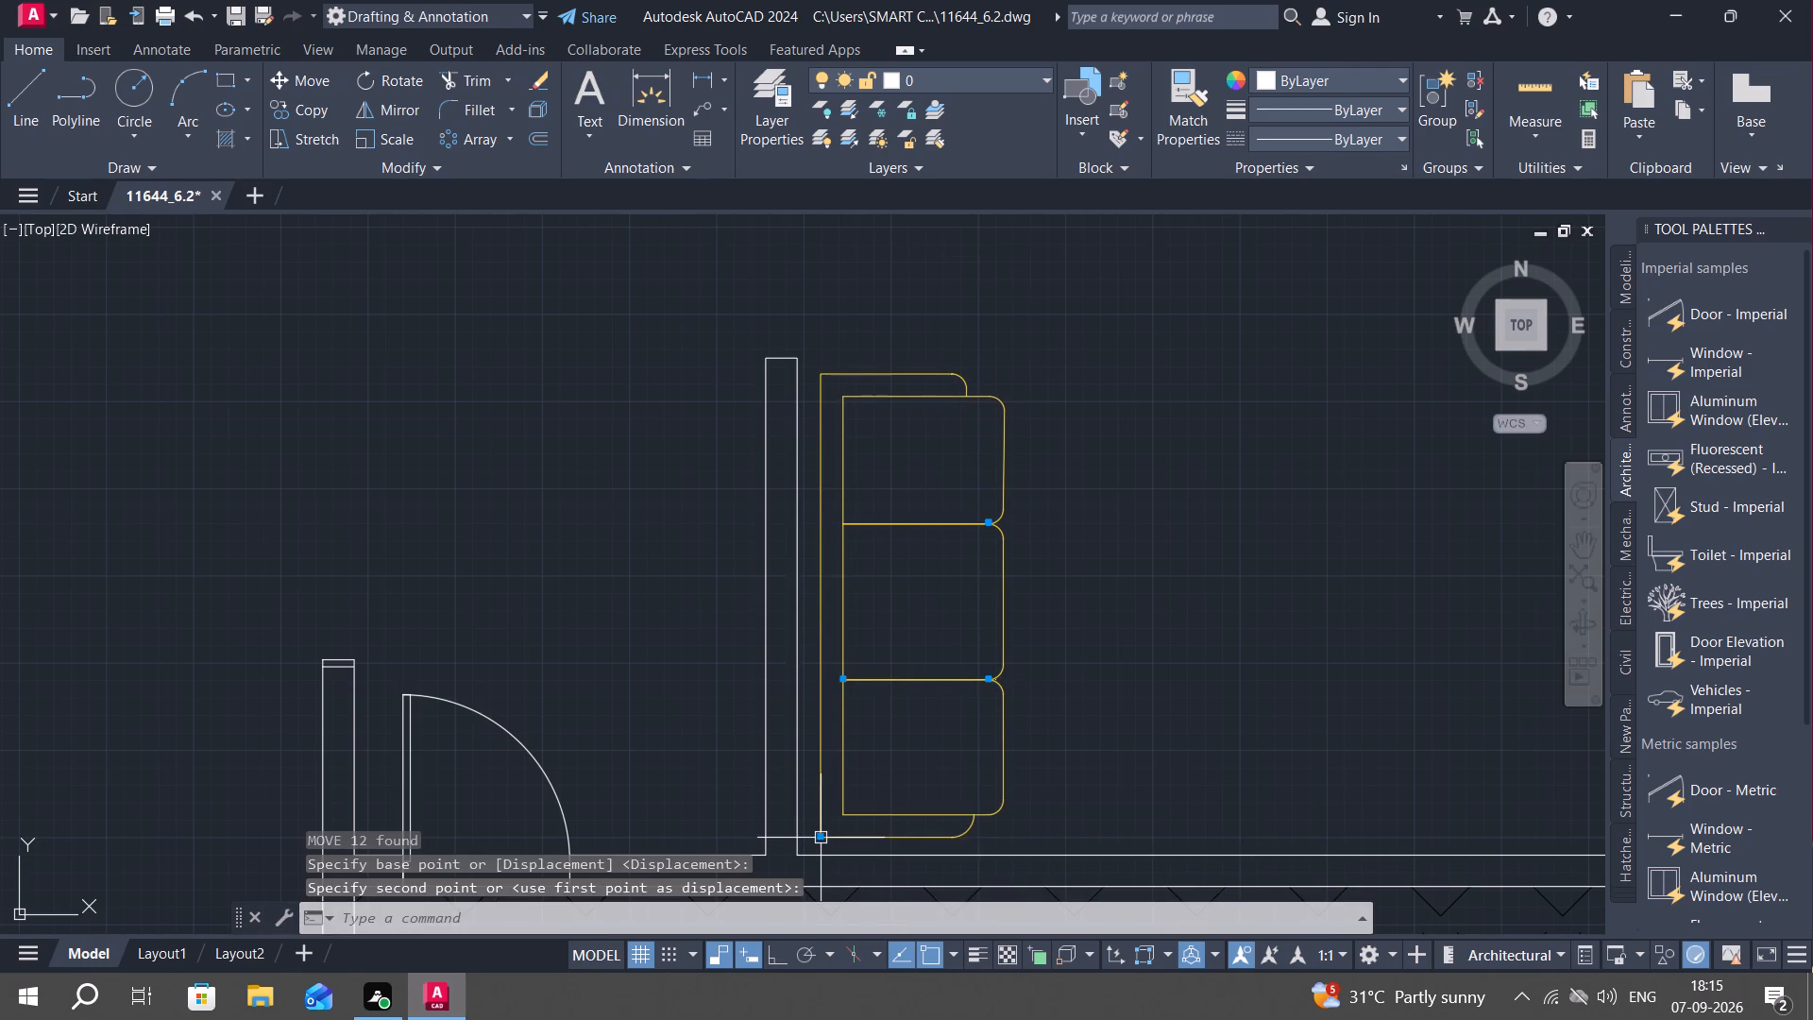
Change the colour of the whole three-seat sofa to the index colour Green.
{"action": "scroll", "coordinate": [1192, 507], "scroll_direction": "down", "scroll_amount": 2}
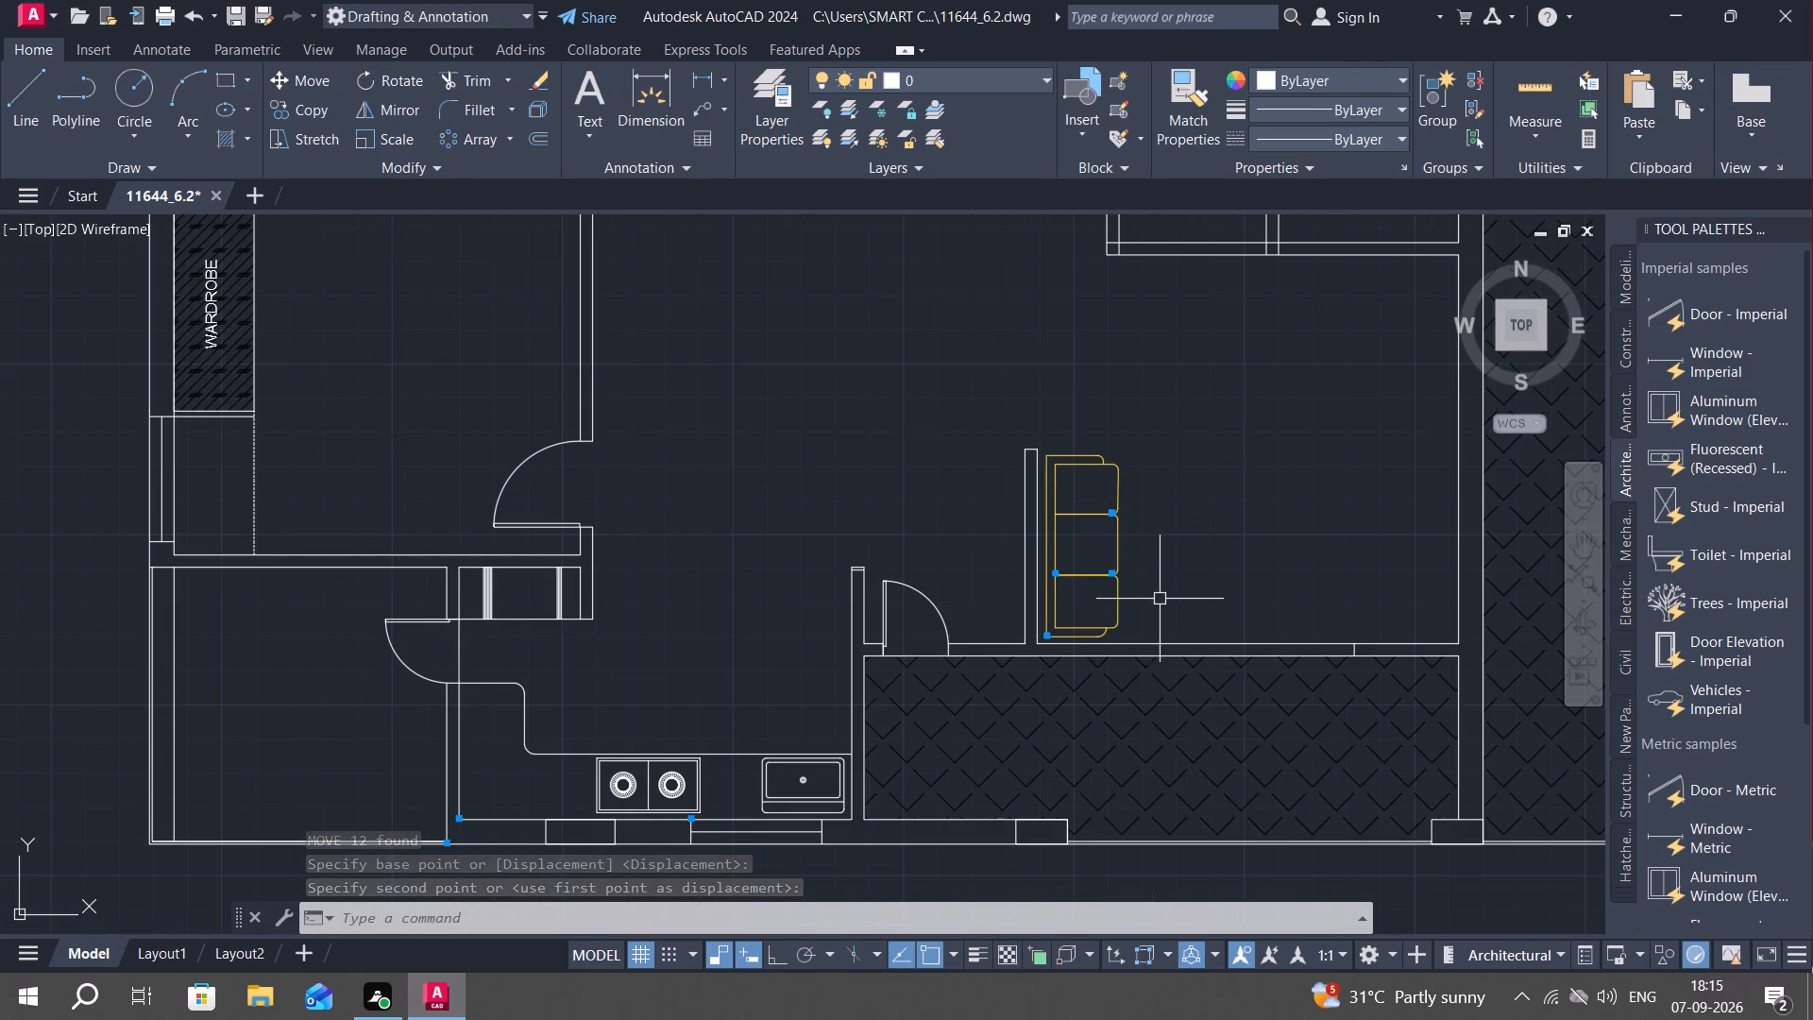
{"action": "left_click", "coordinate": [1071, 574]}
{"action": "scroll", "coordinate": [1066, 549], "scroll_direction": "up", "scroll_amount": 1}
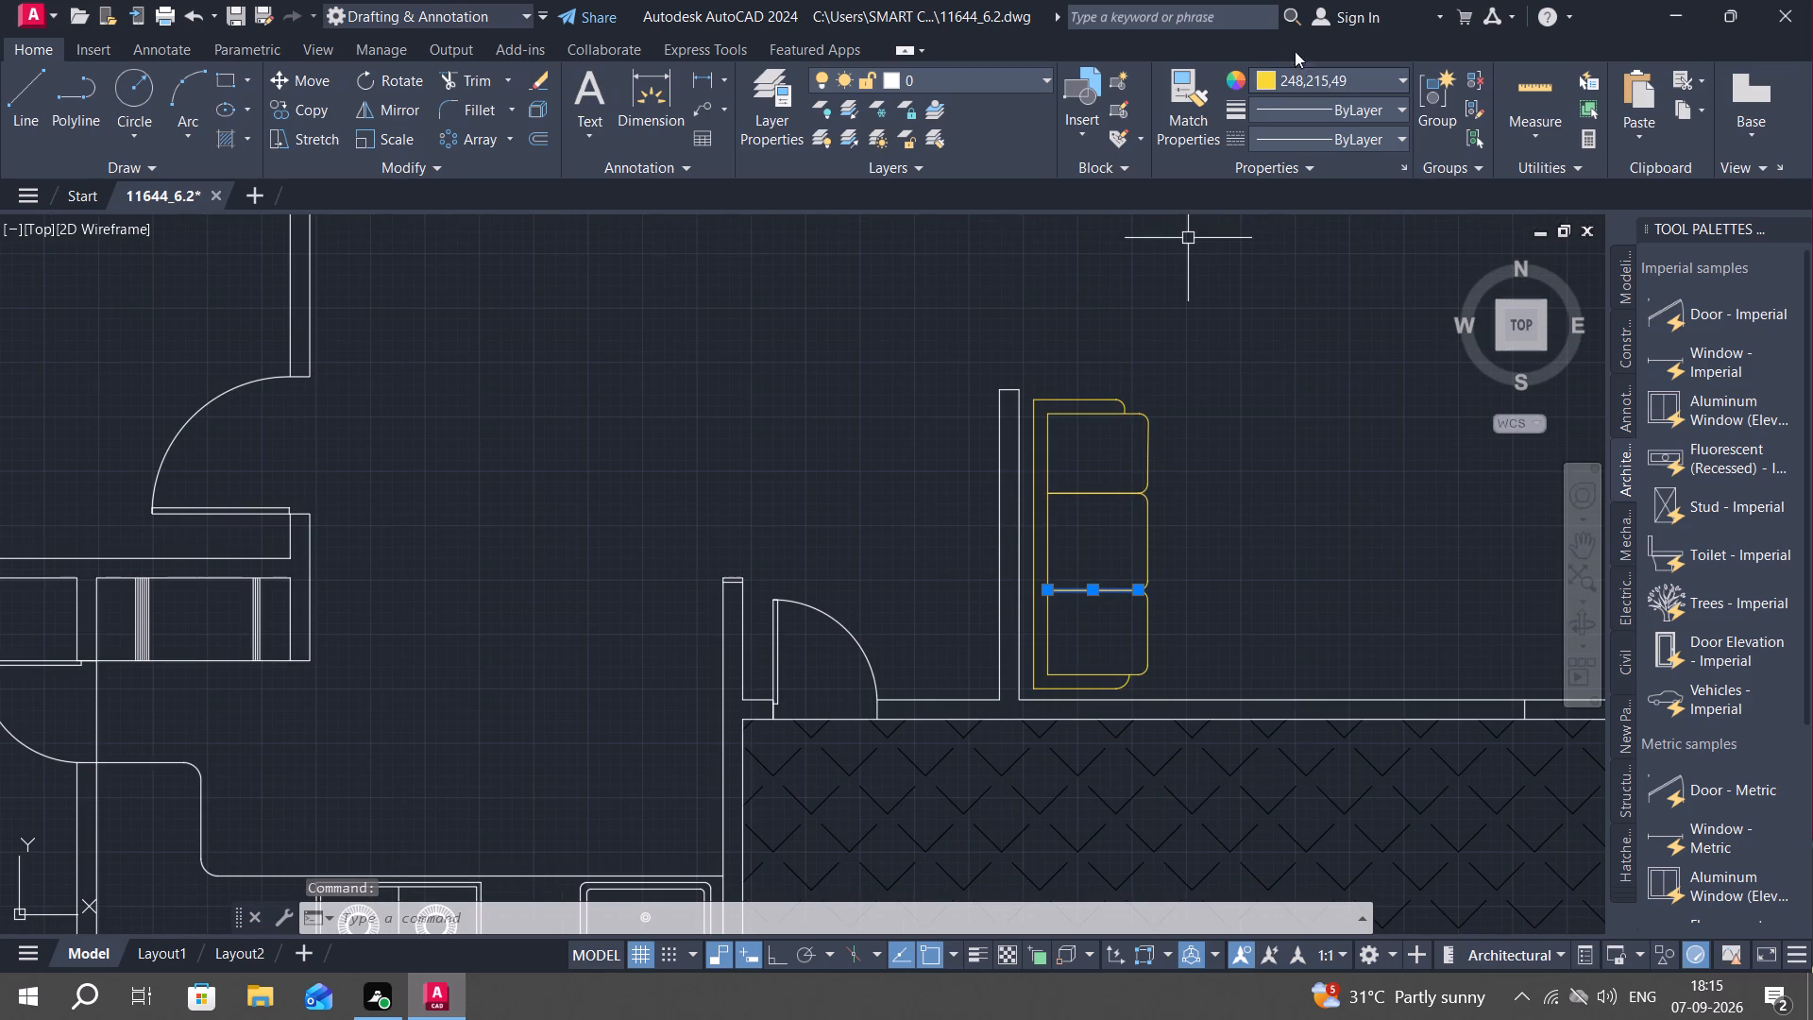
{"action": "left_click", "coordinate": [1309, 80]}
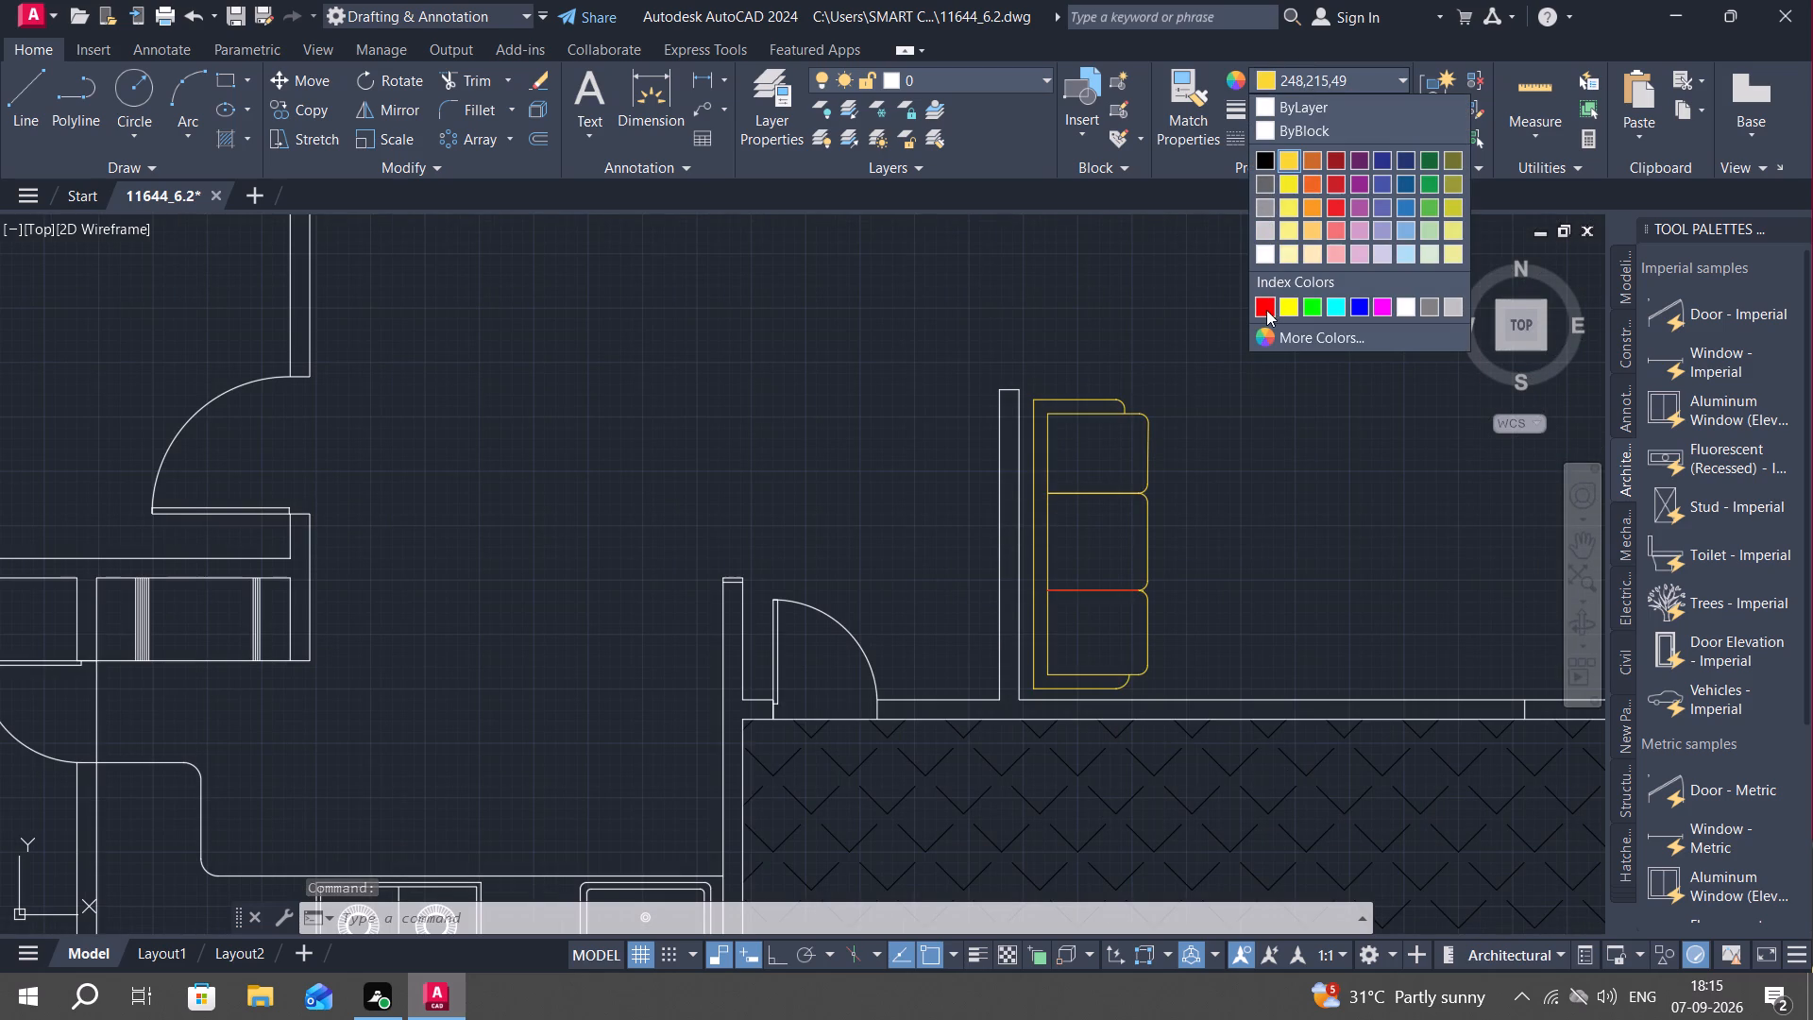
{"action": "key", "text": "Escape"}
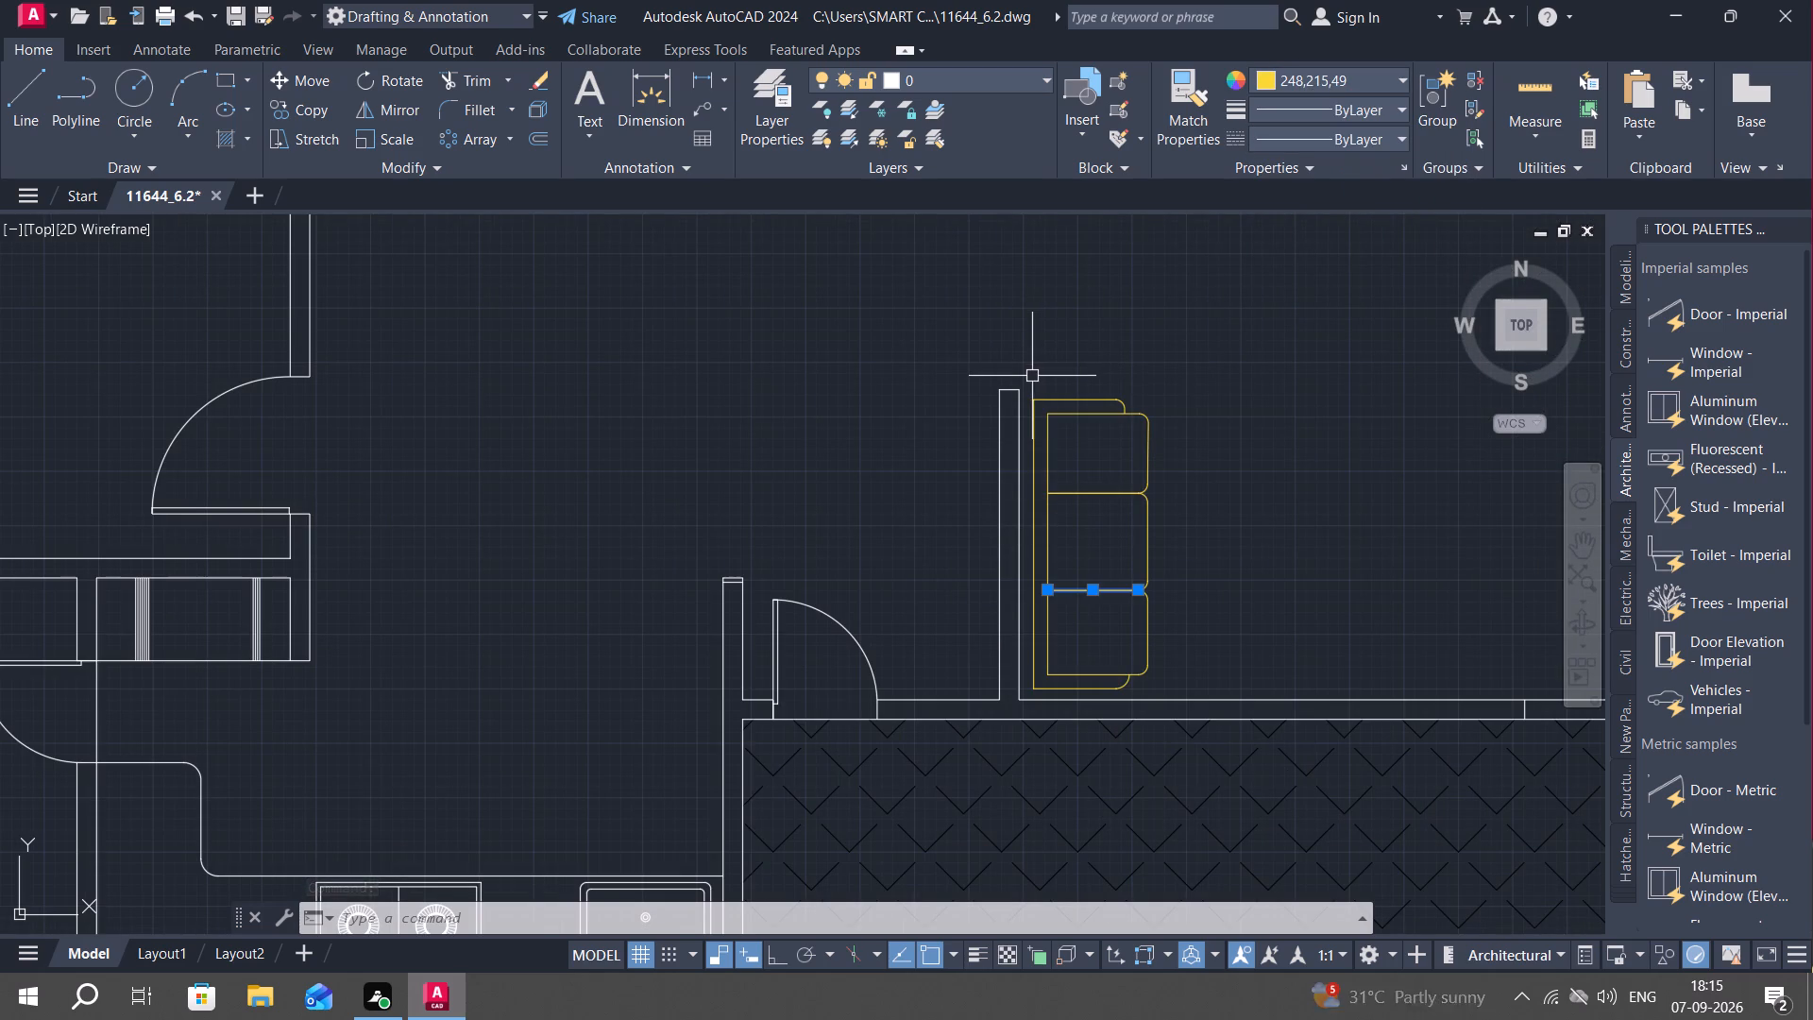
{"action": "left_click", "coordinate": [1032, 376]}
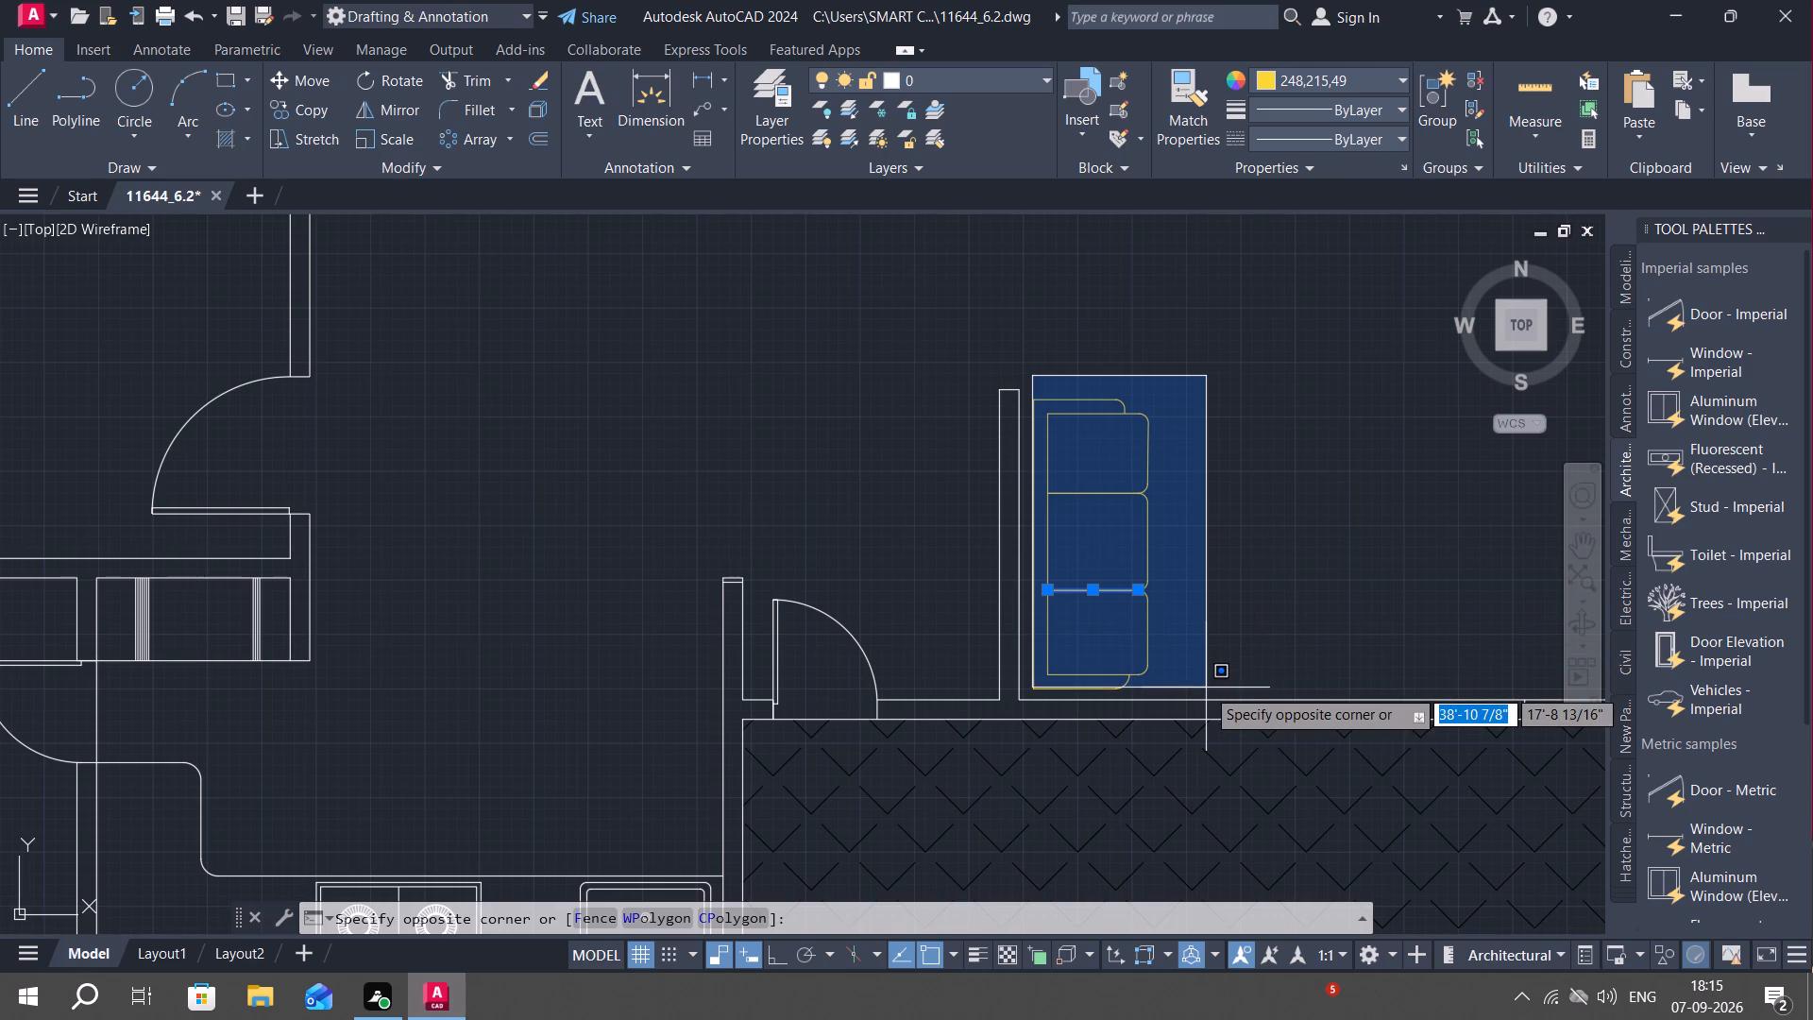
{"action": "left_click", "coordinate": [1211, 691]}
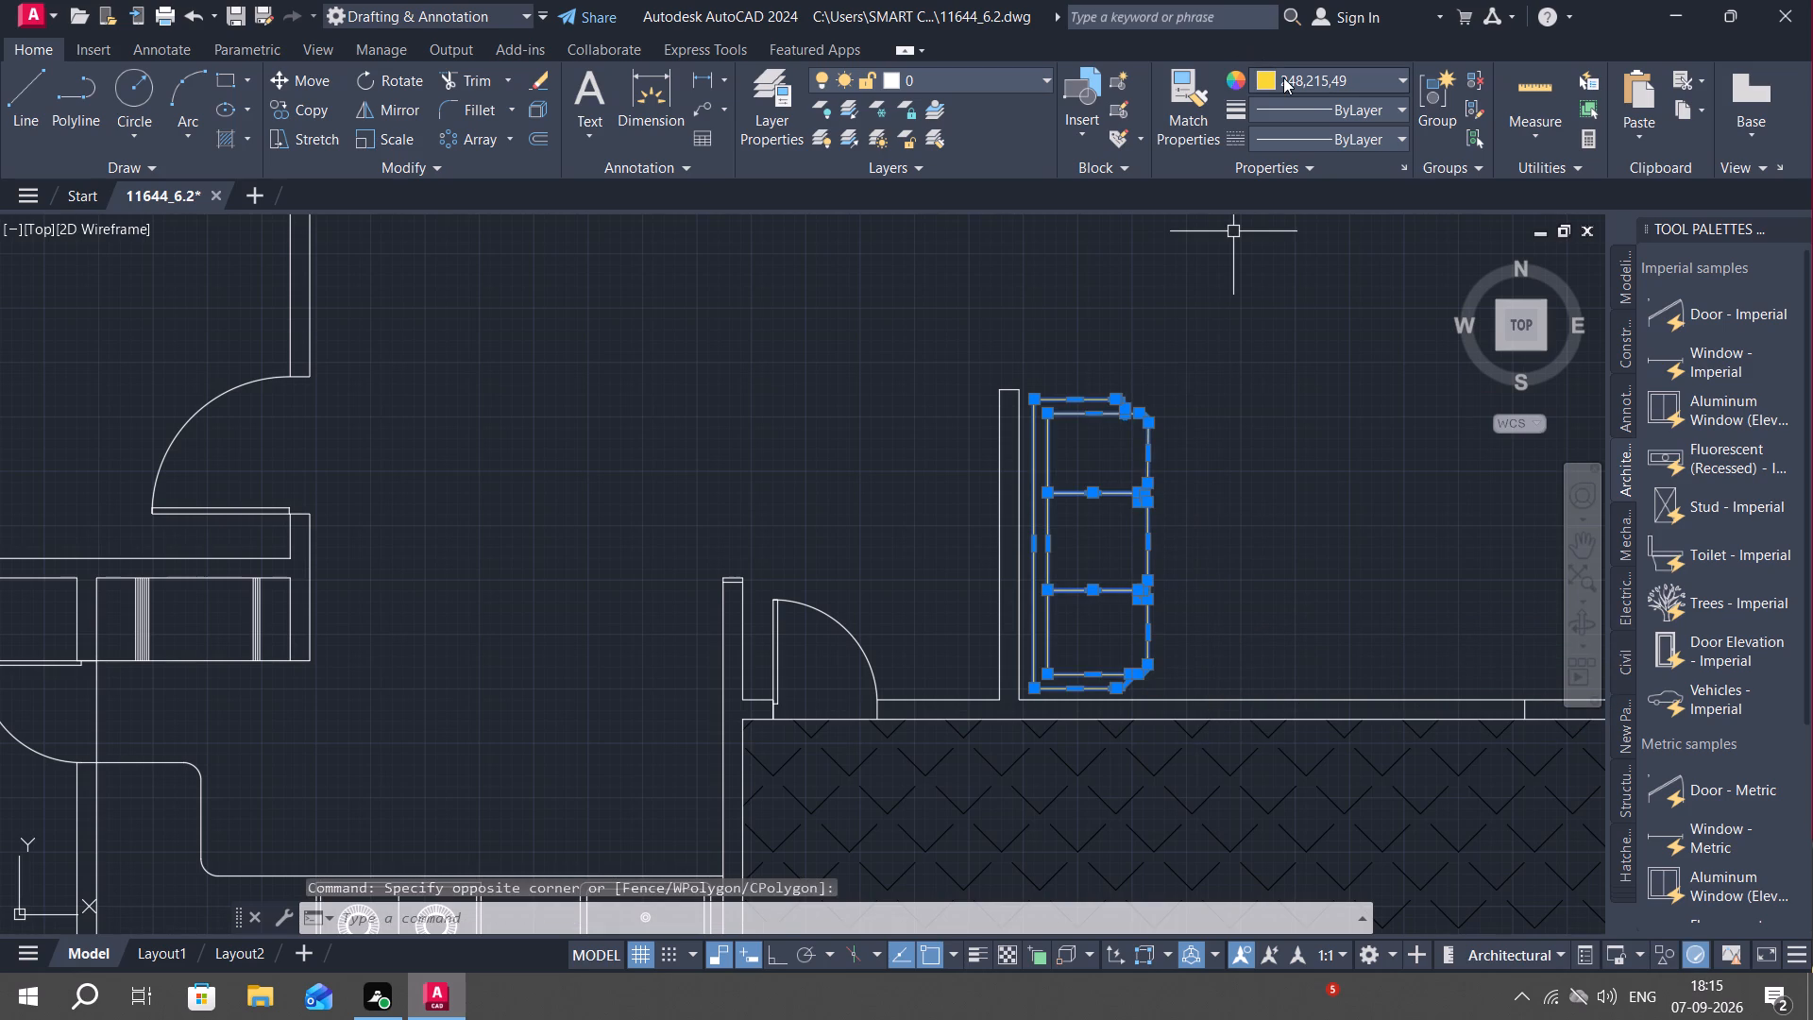
{"action": "left_click", "coordinate": [1283, 77]}
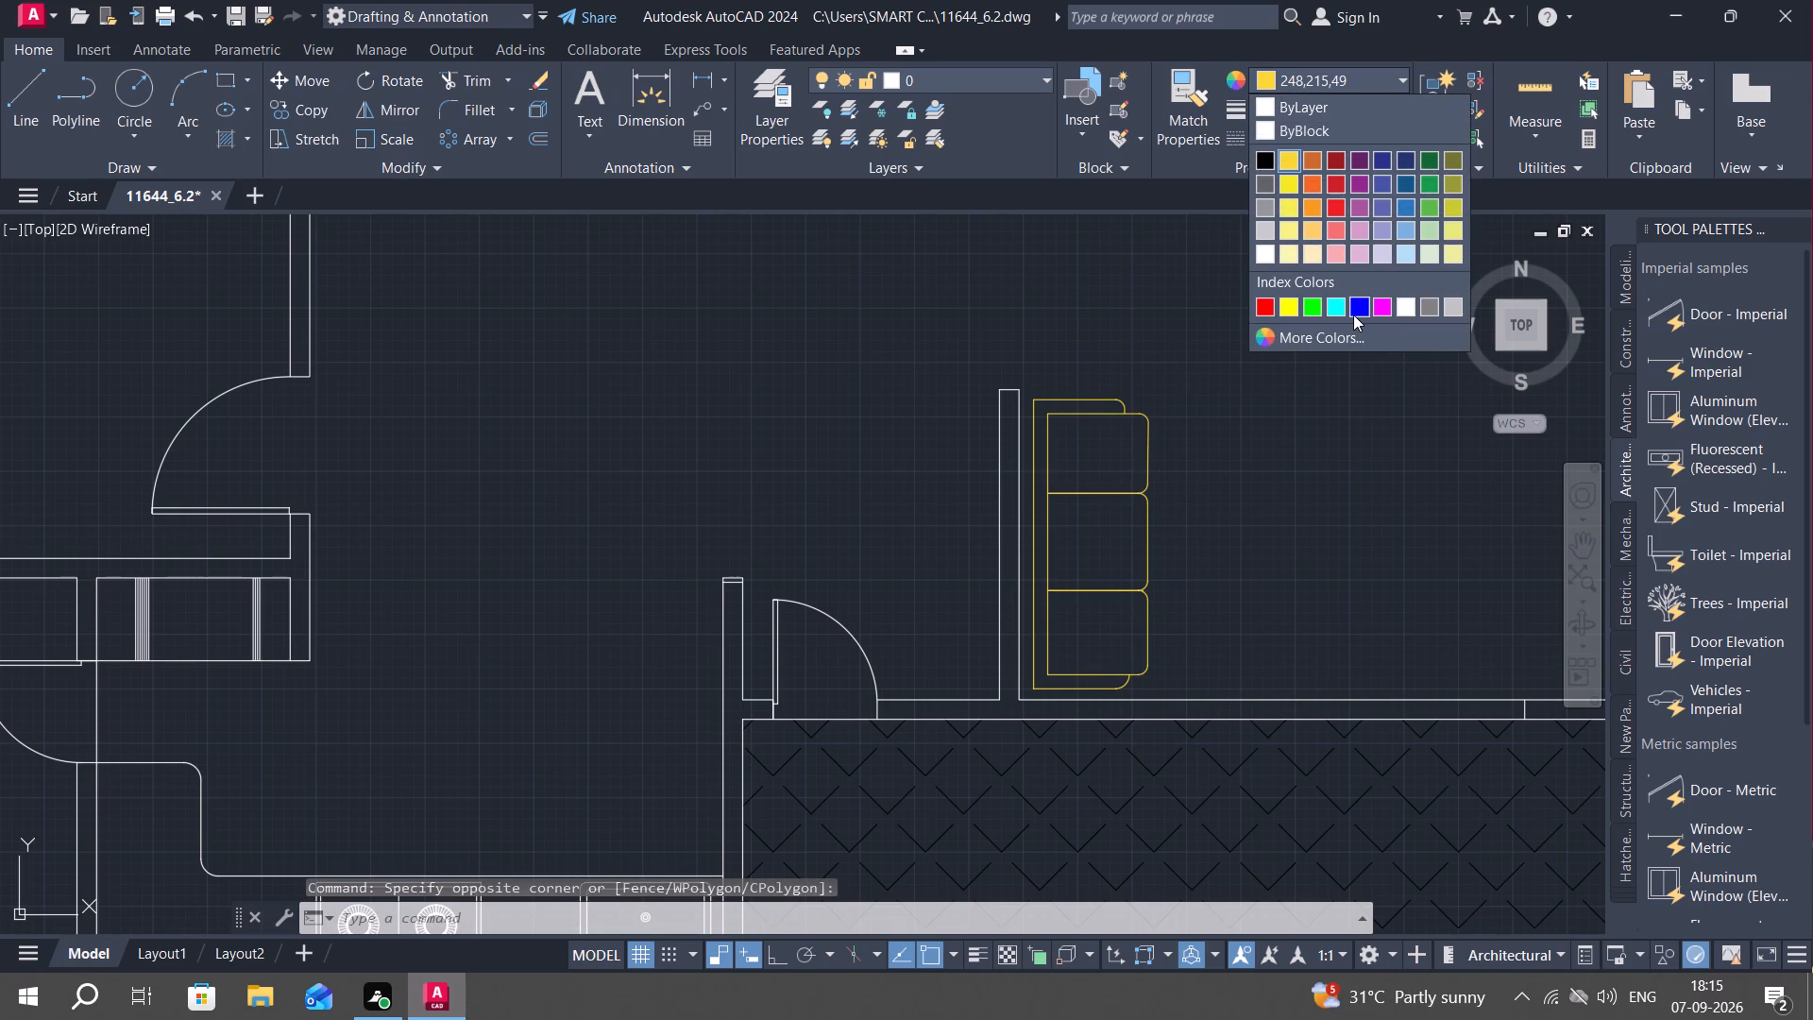
{"action": "left_click", "coordinate": [1310, 305]}
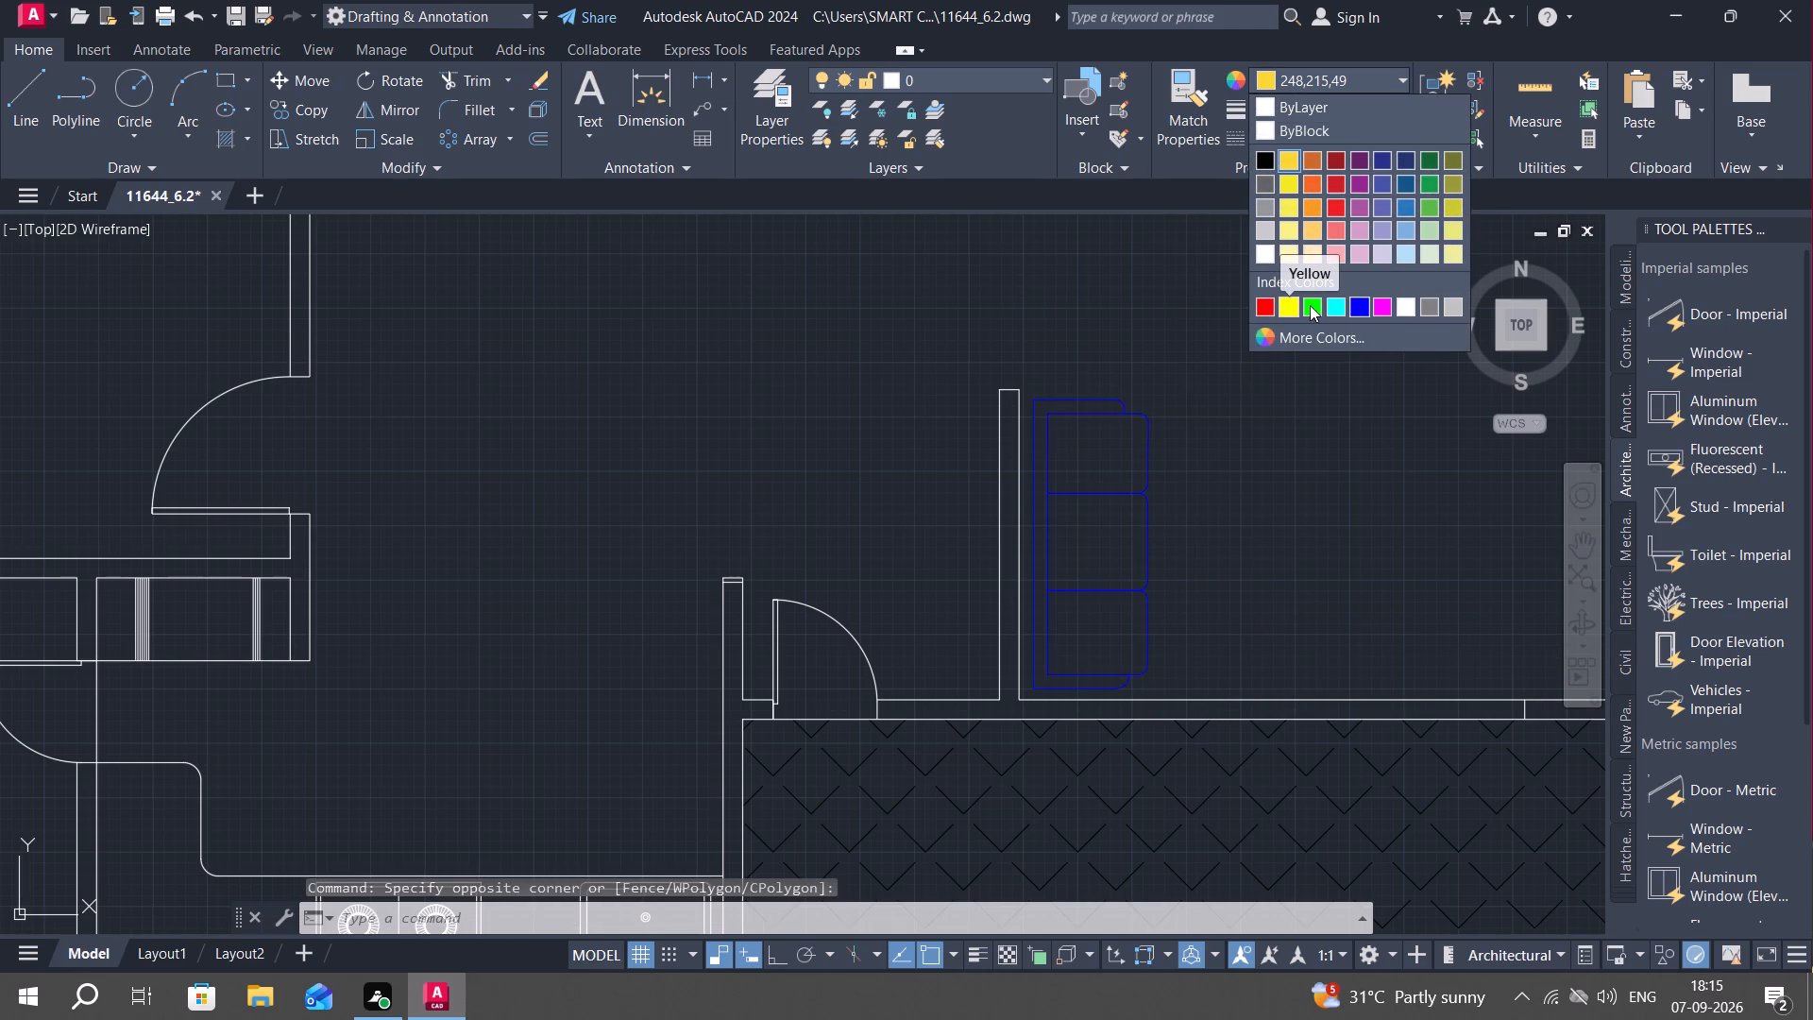
{"action": "key", "text": "Escape"}
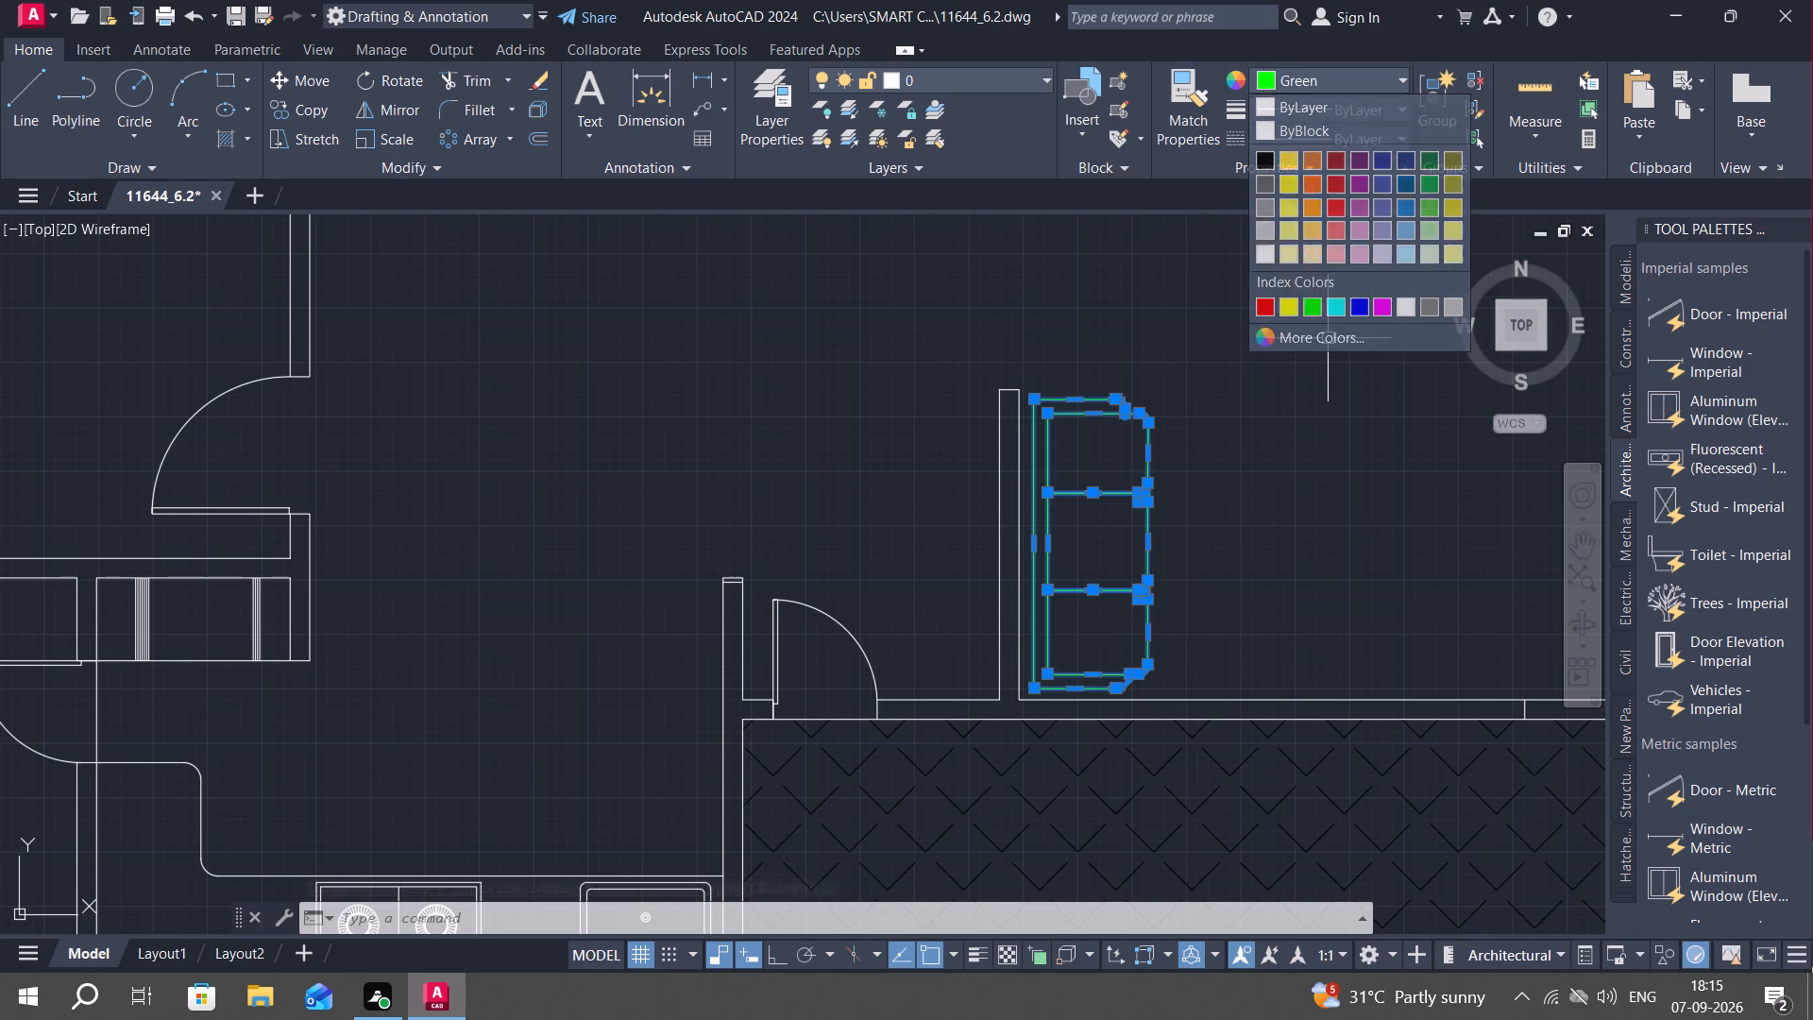
{"action": "key", "text": "Escape"}
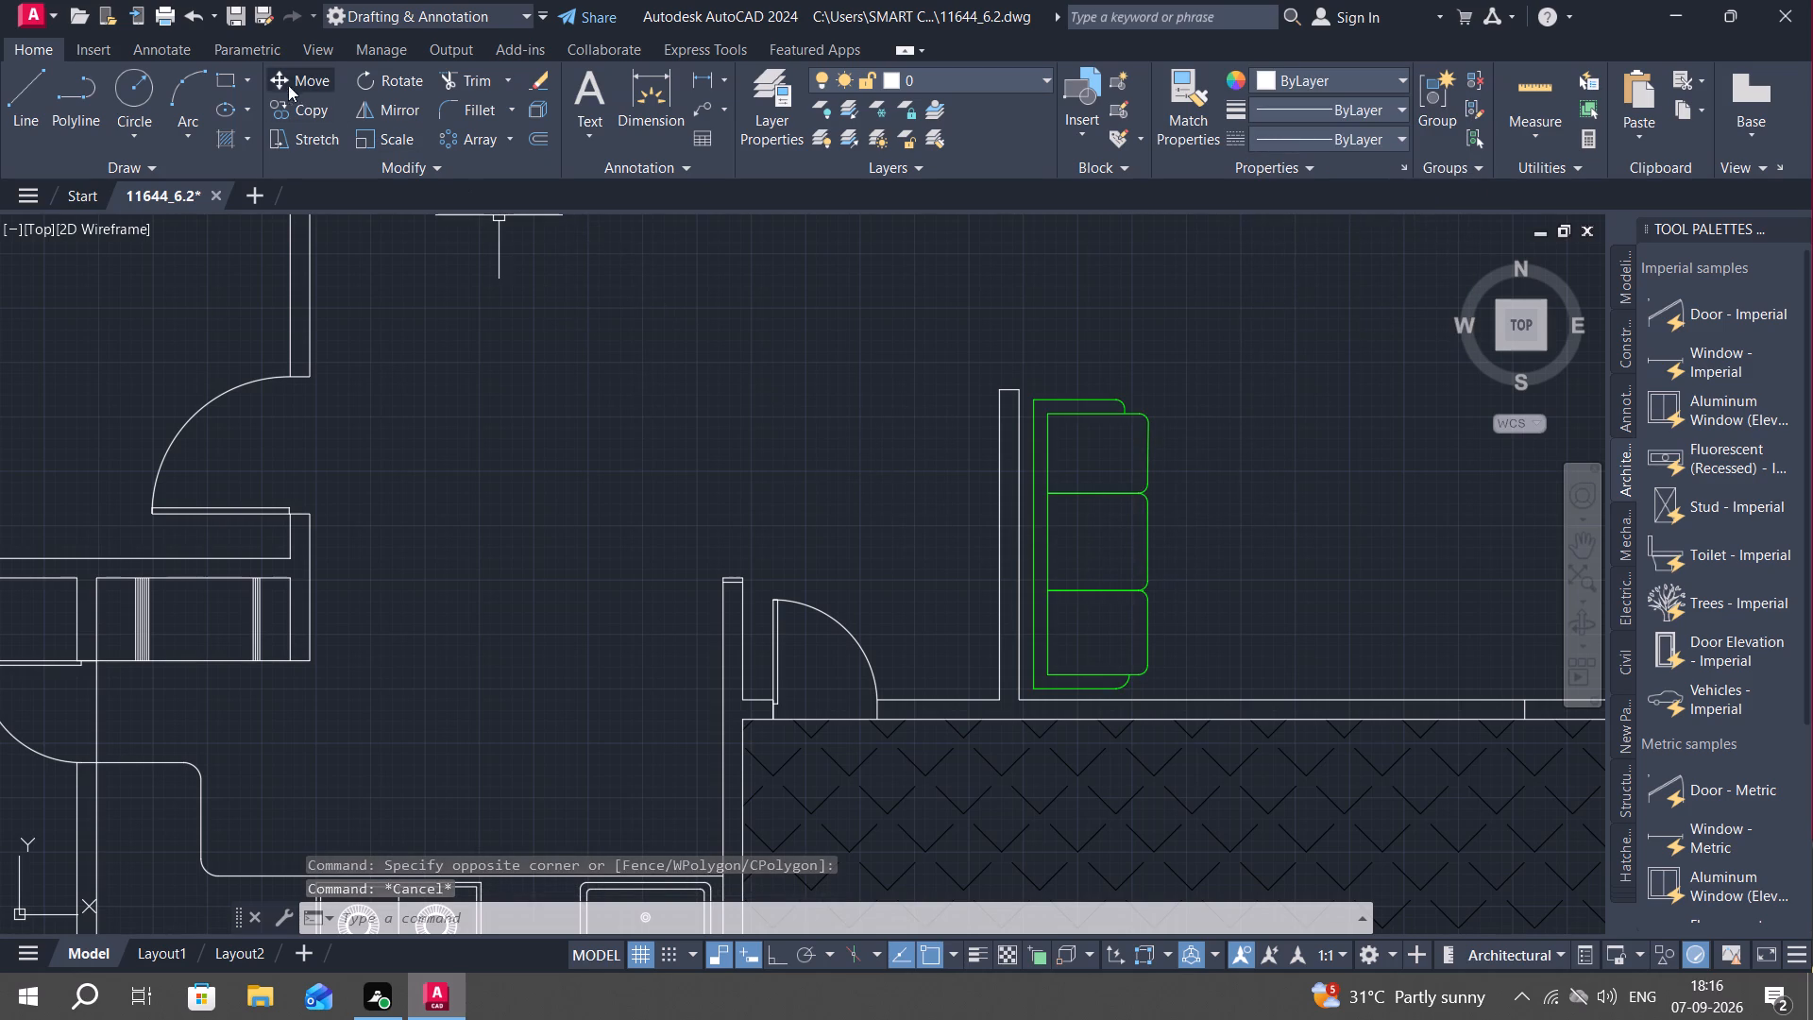
Draw a small rectangle about 1'-0" wide by 11" high to the right of the sofa's upper seat.
{"action": "left_click", "coordinate": [242, 76]}
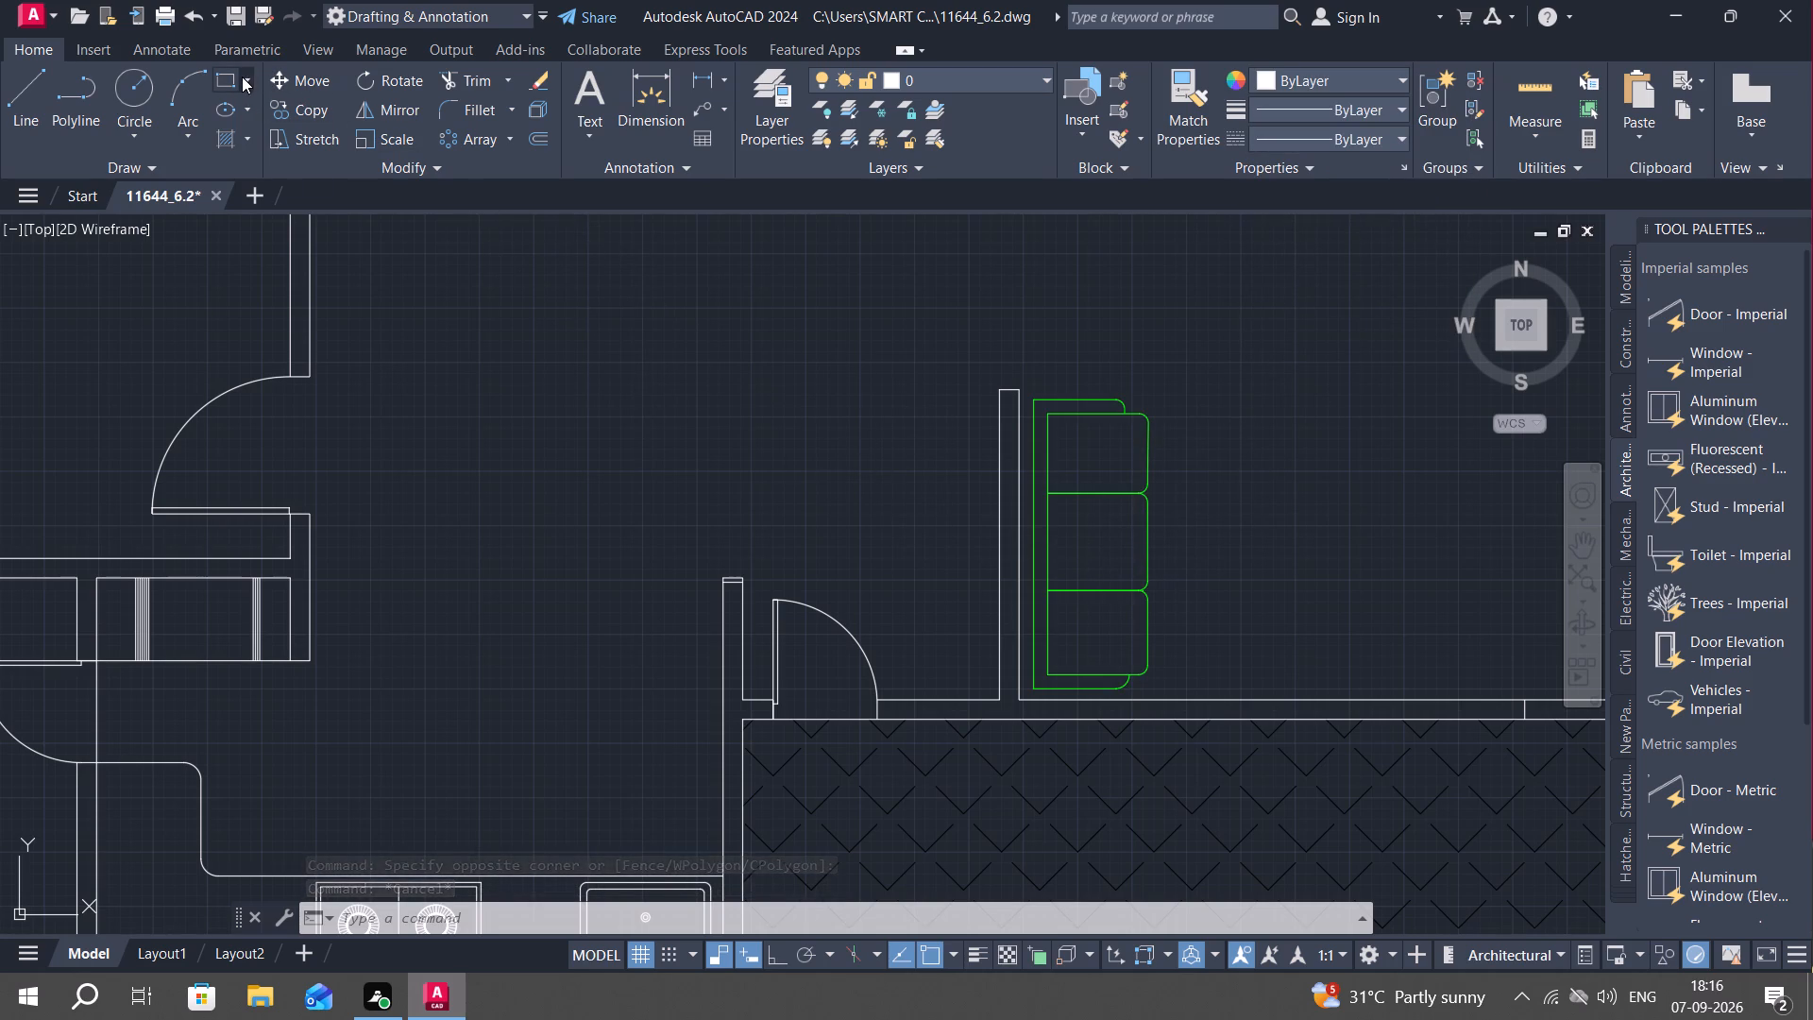
{"action": "left_click", "coordinate": [253, 124]}
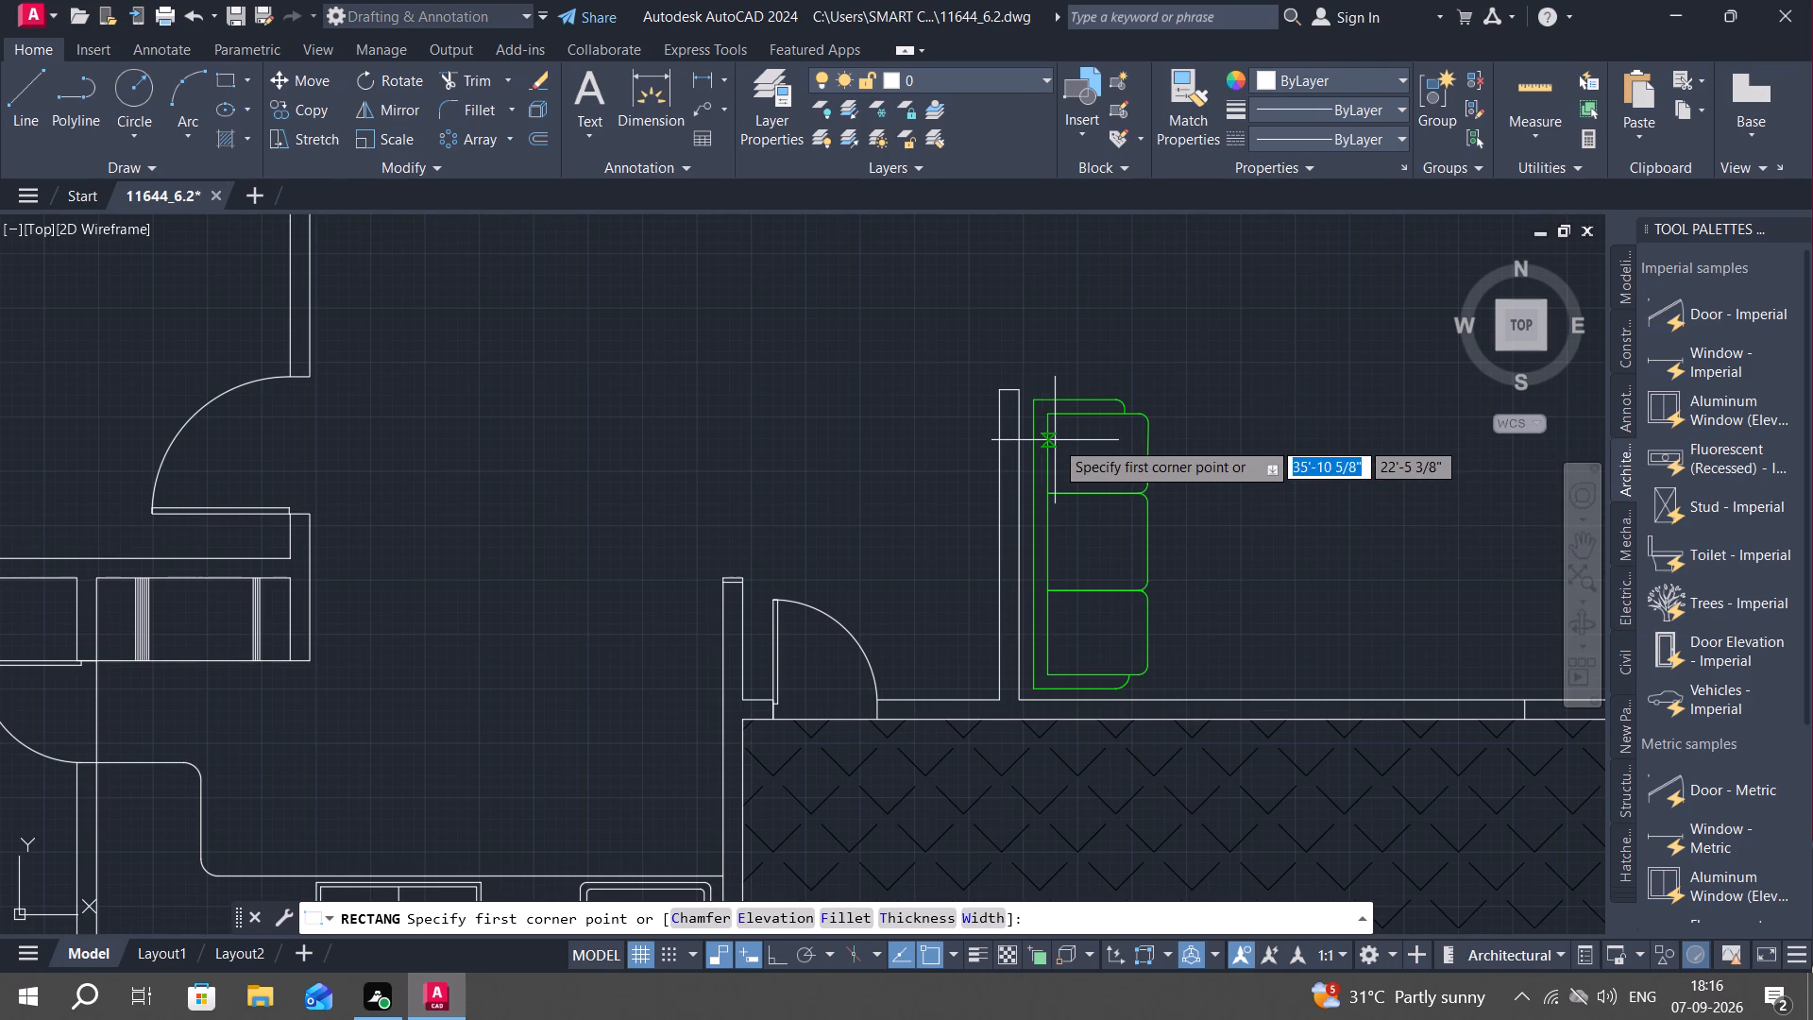
{"action": "left_click", "coordinate": [1244, 414]}
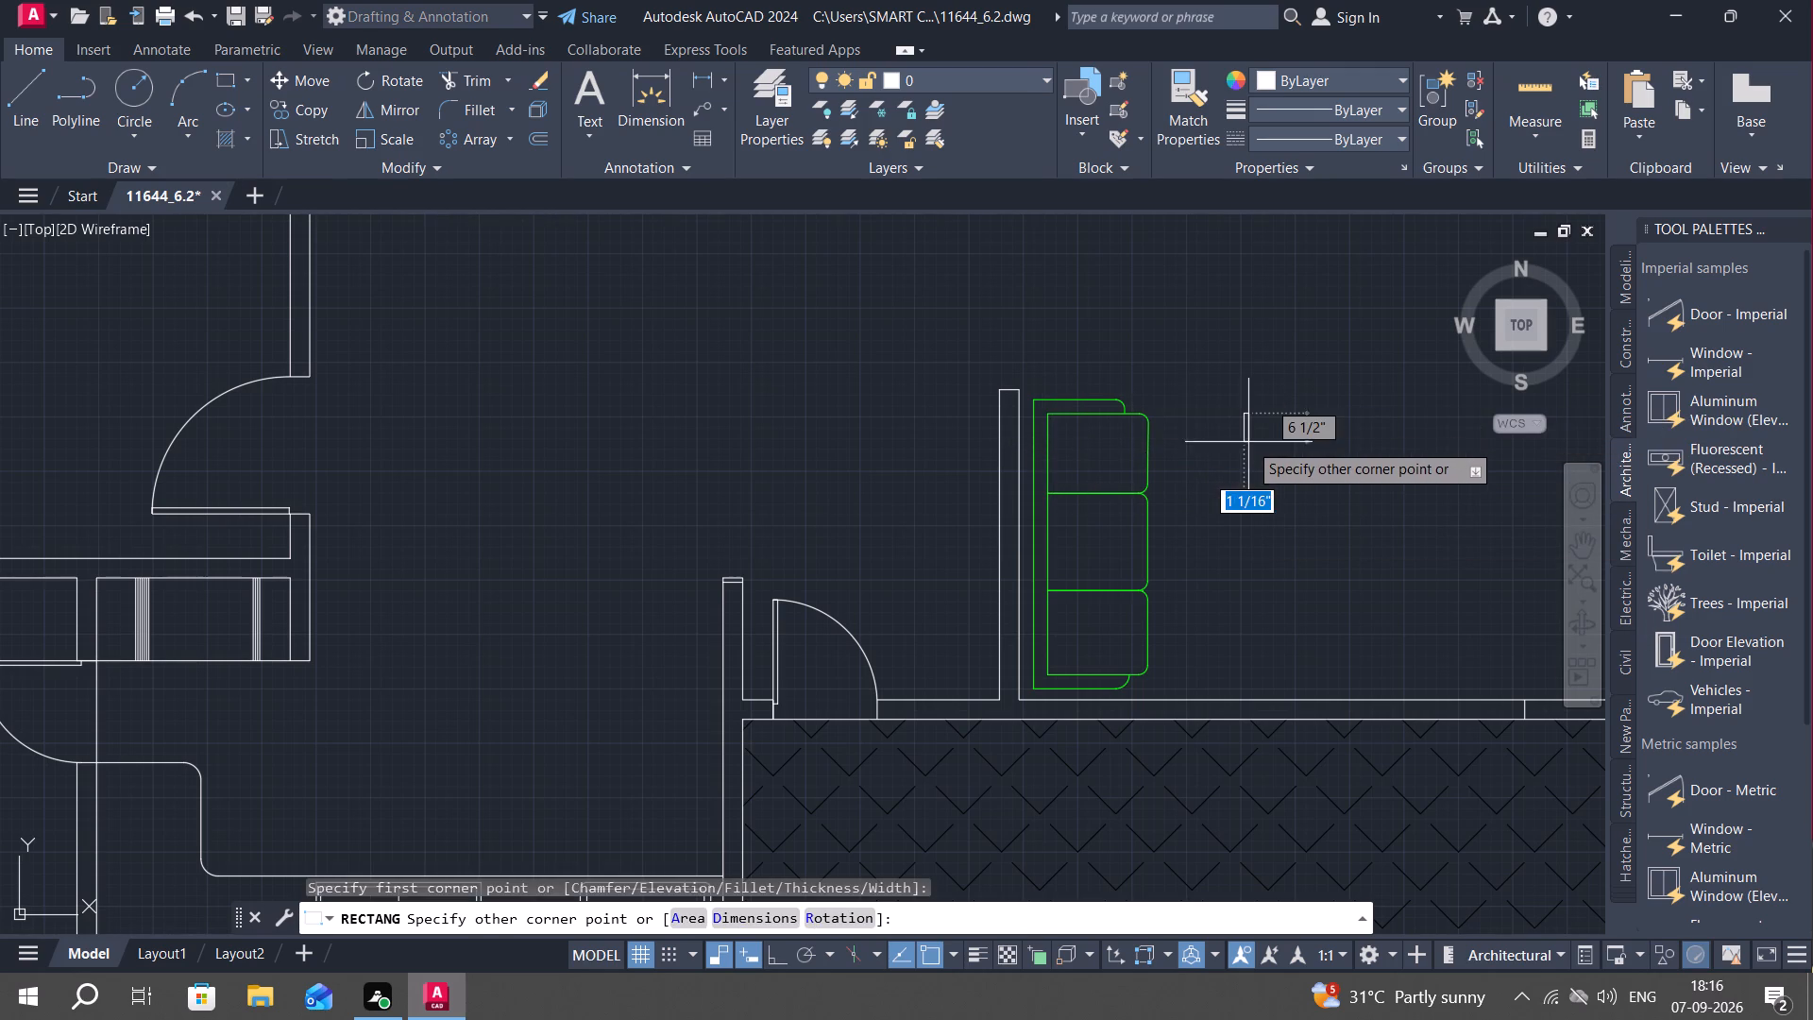
{"action": "left_click", "coordinate": [1296, 463]}
{"action": "key", "text": "Escape"}
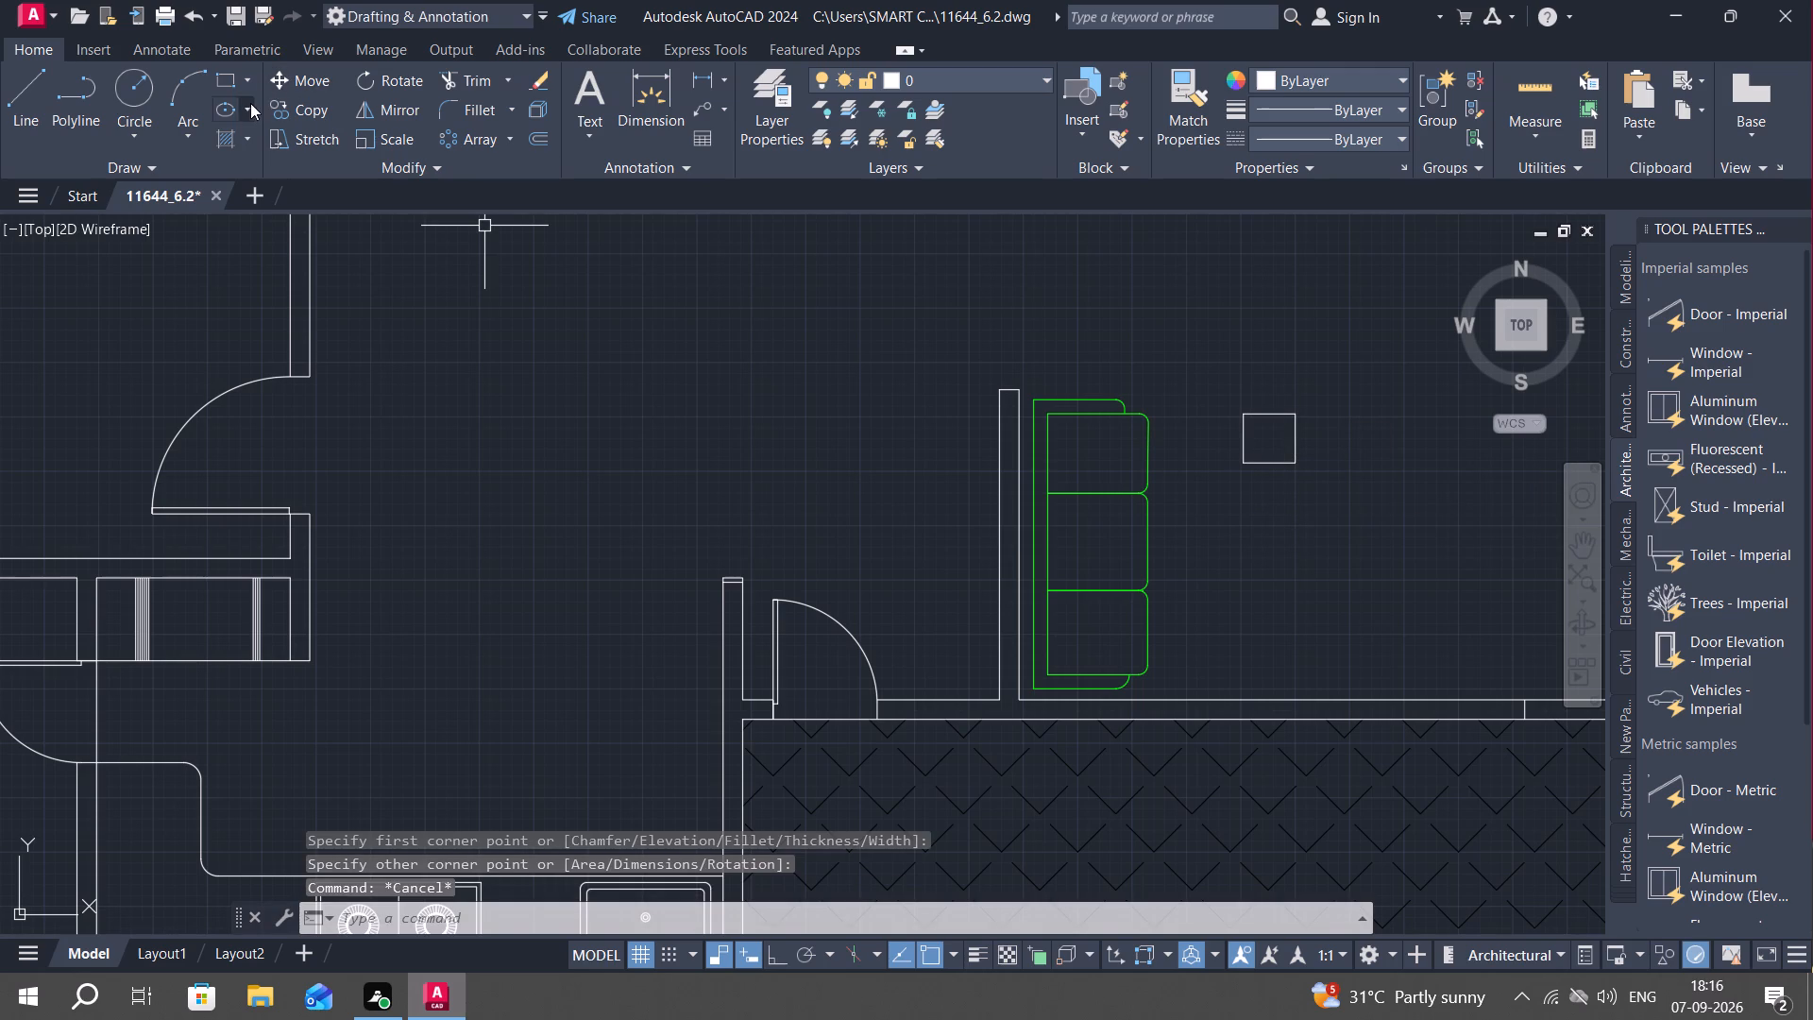
Draw a shallow start-end-direction arc between the small rectangle's two upper corners, bulging downward into the rectangle.
{"action": "left_click", "coordinate": [183, 126]}
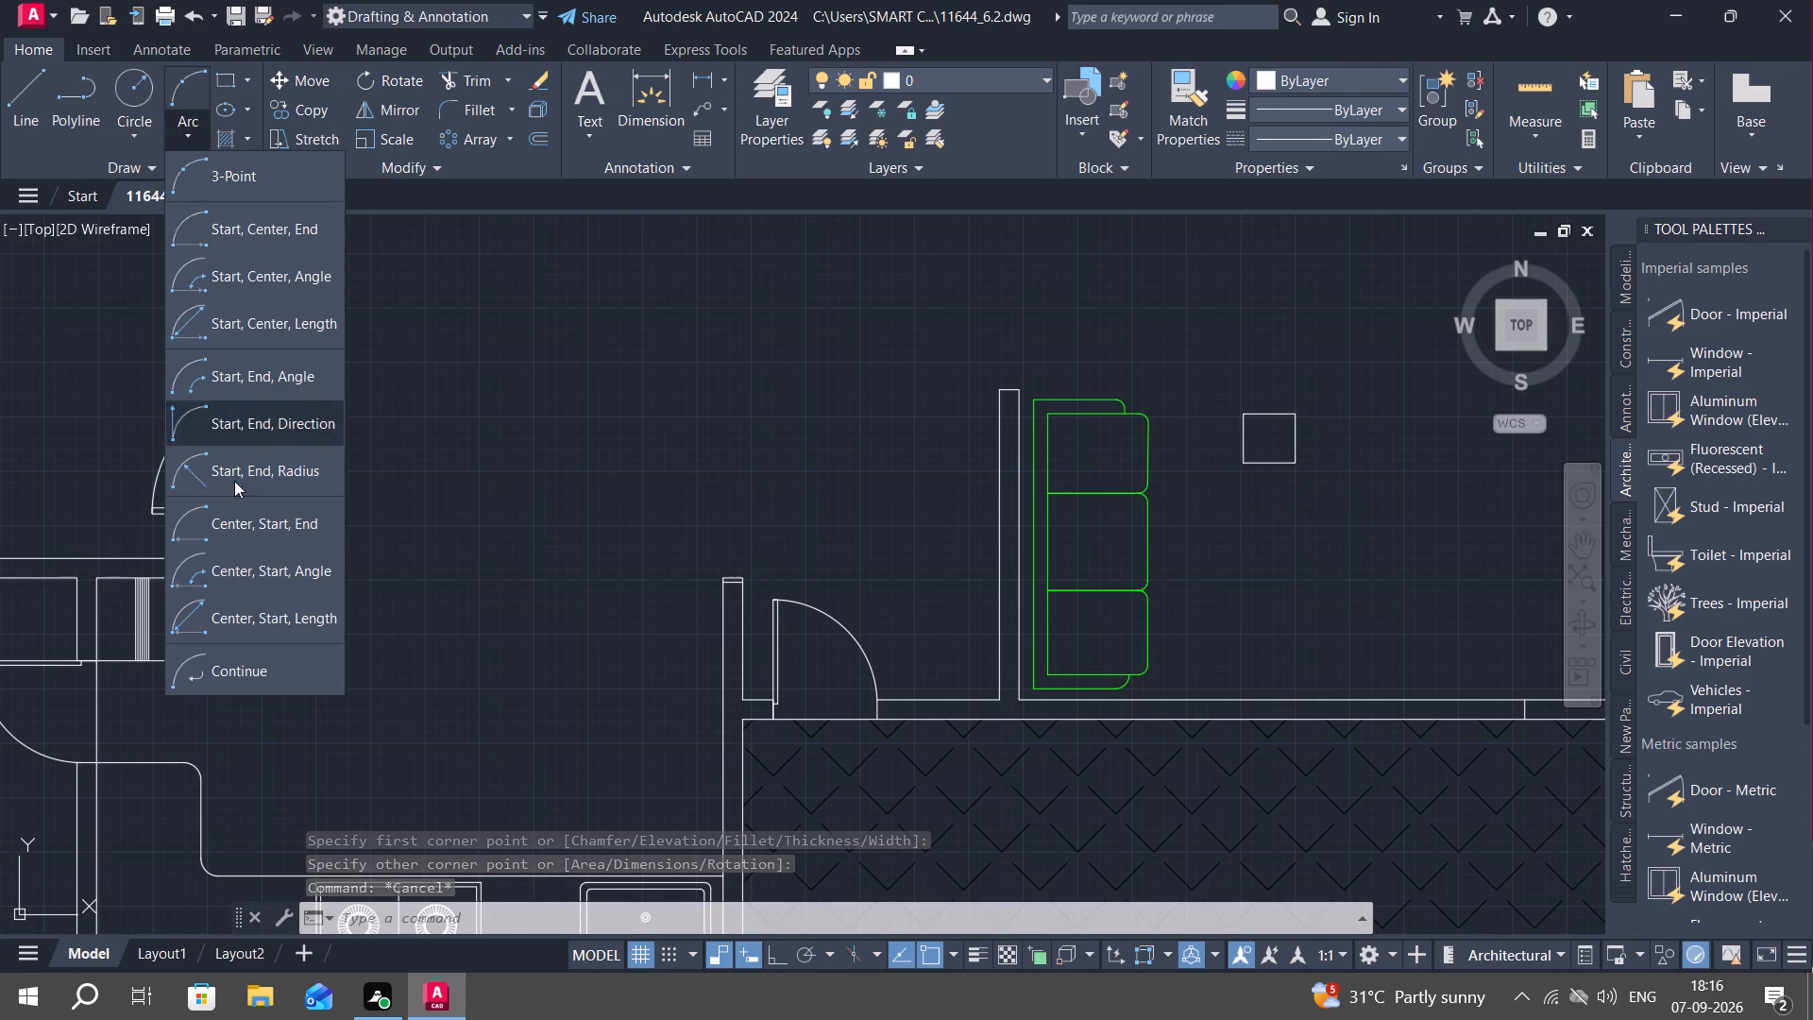
{"action": "left_click", "coordinate": [237, 423]}
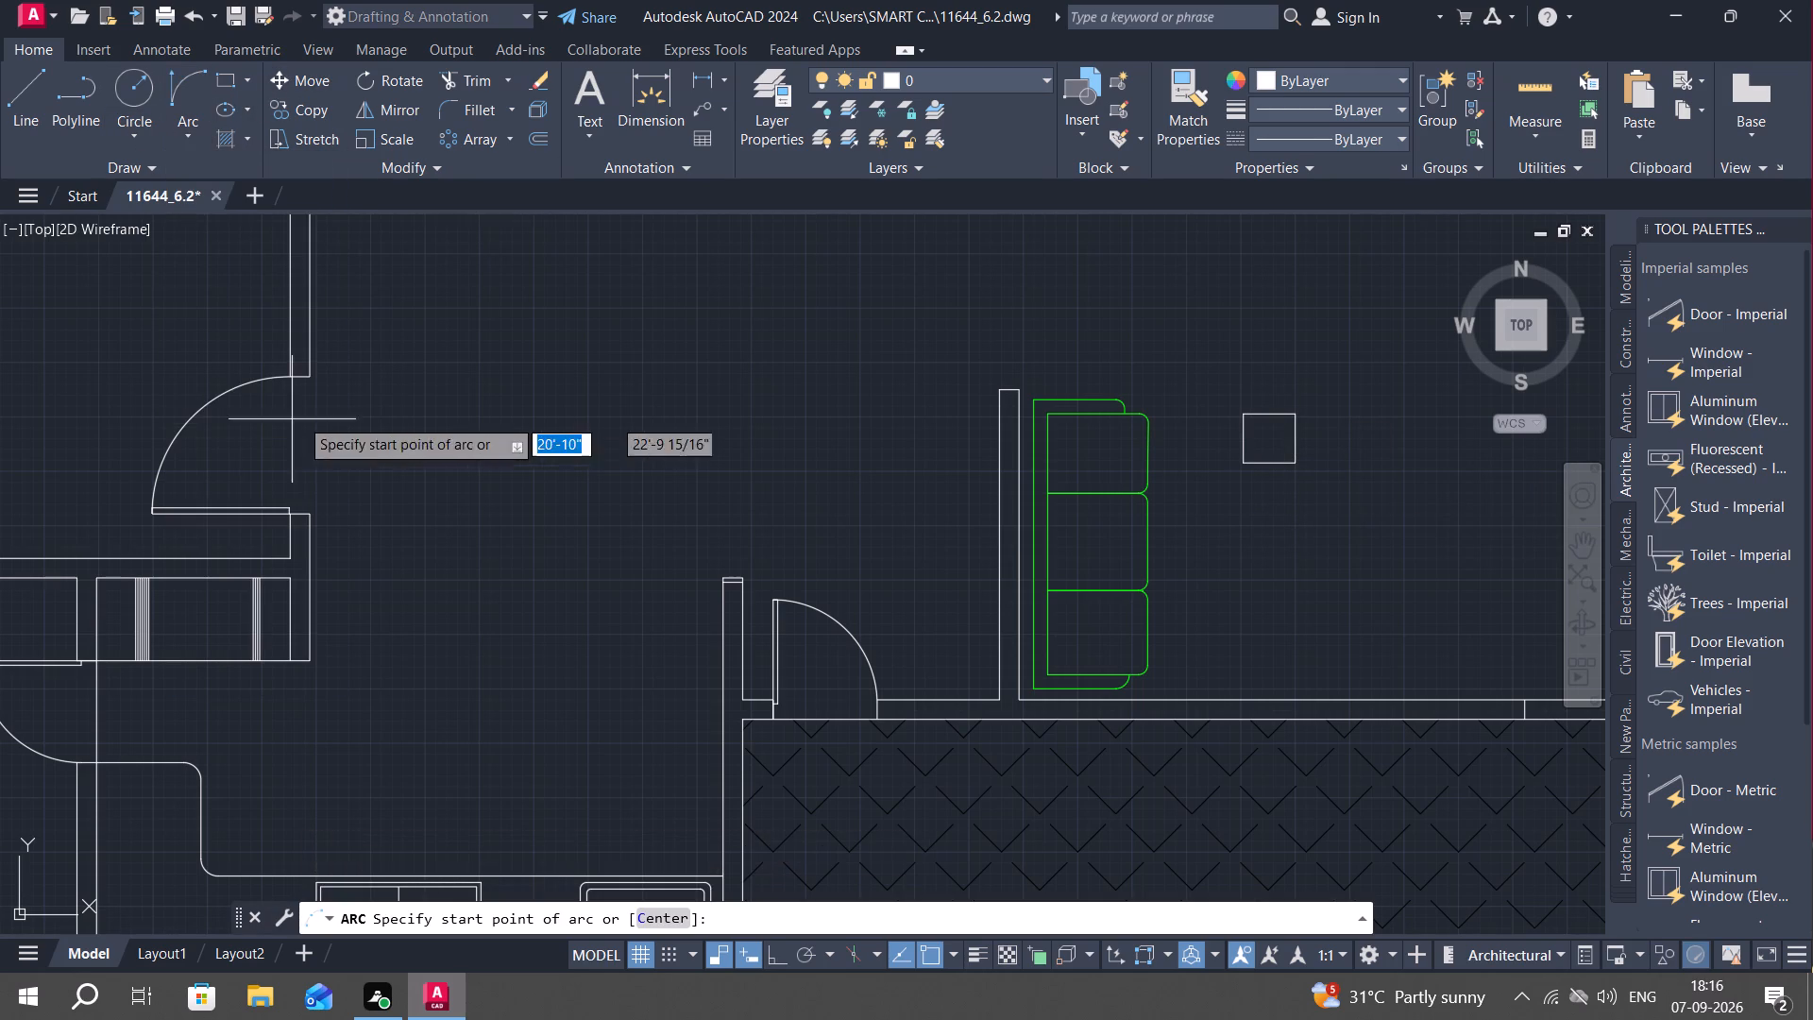
{"action": "left_click", "coordinate": [1246, 412]}
{"action": "left_click", "coordinate": [1295, 411]}
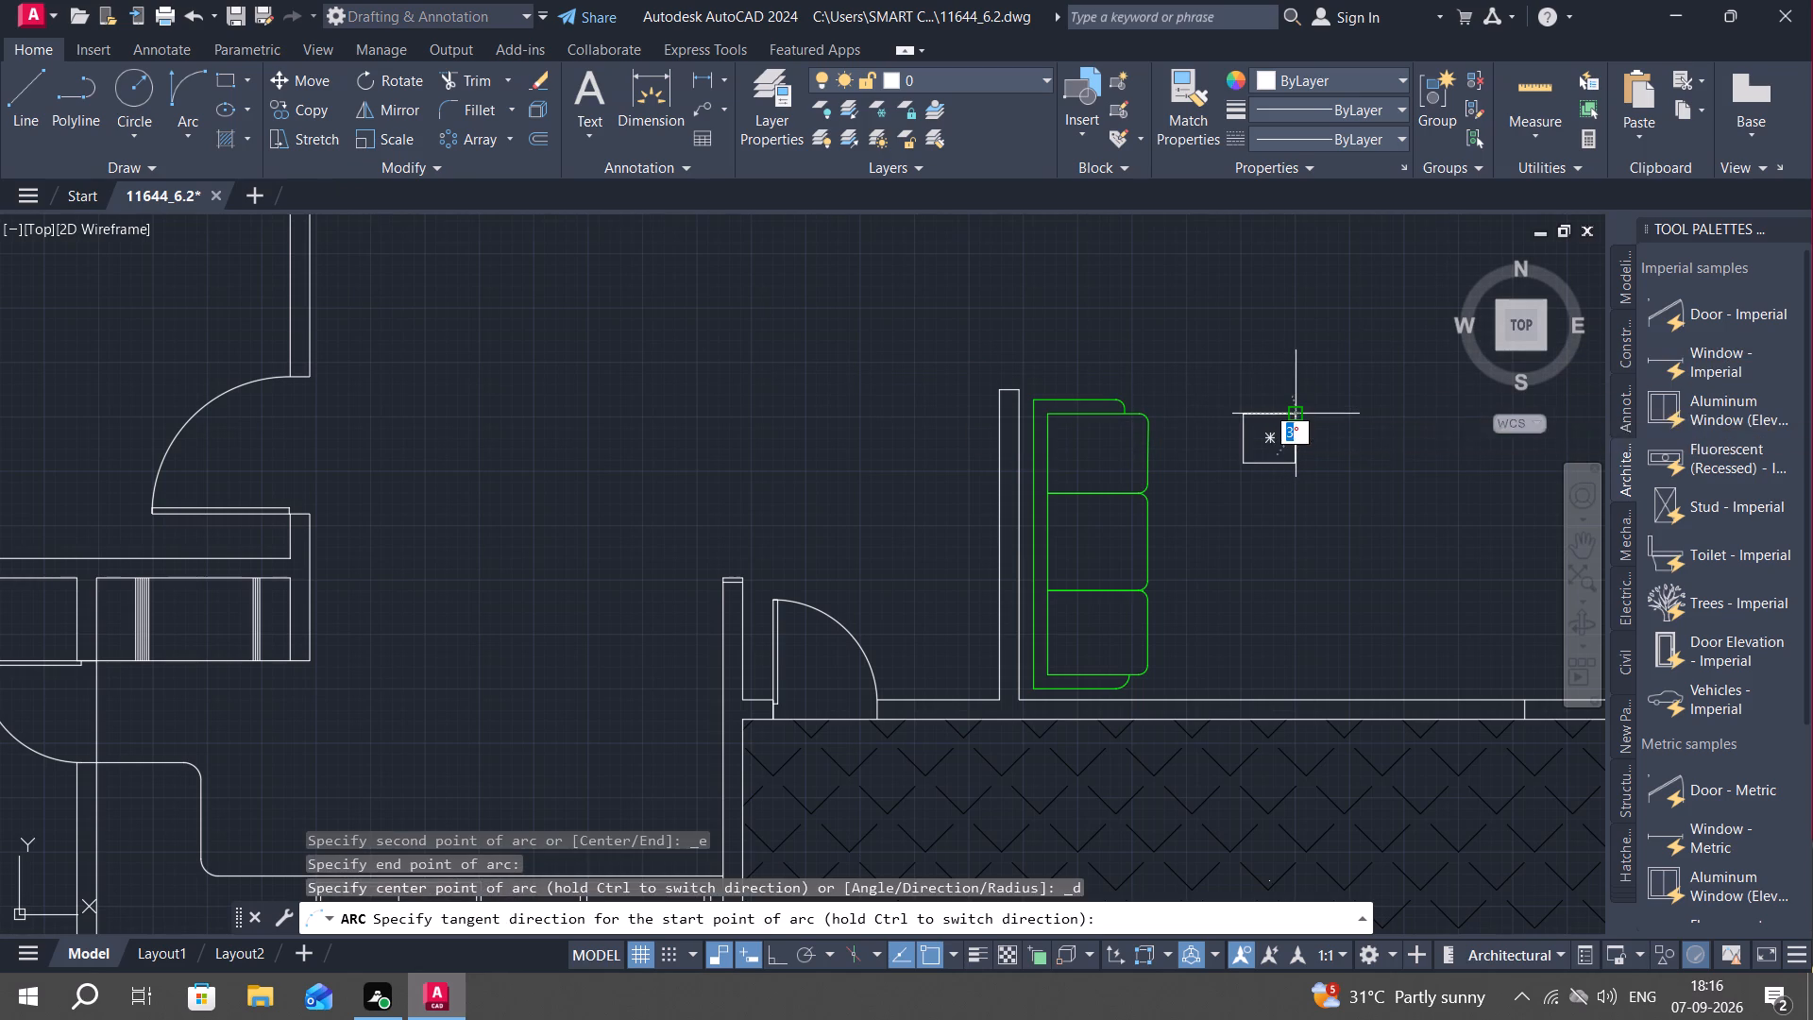
{"action": "scroll", "coordinate": [1295, 411], "scroll_direction": "up", "scroll_amount": 2}
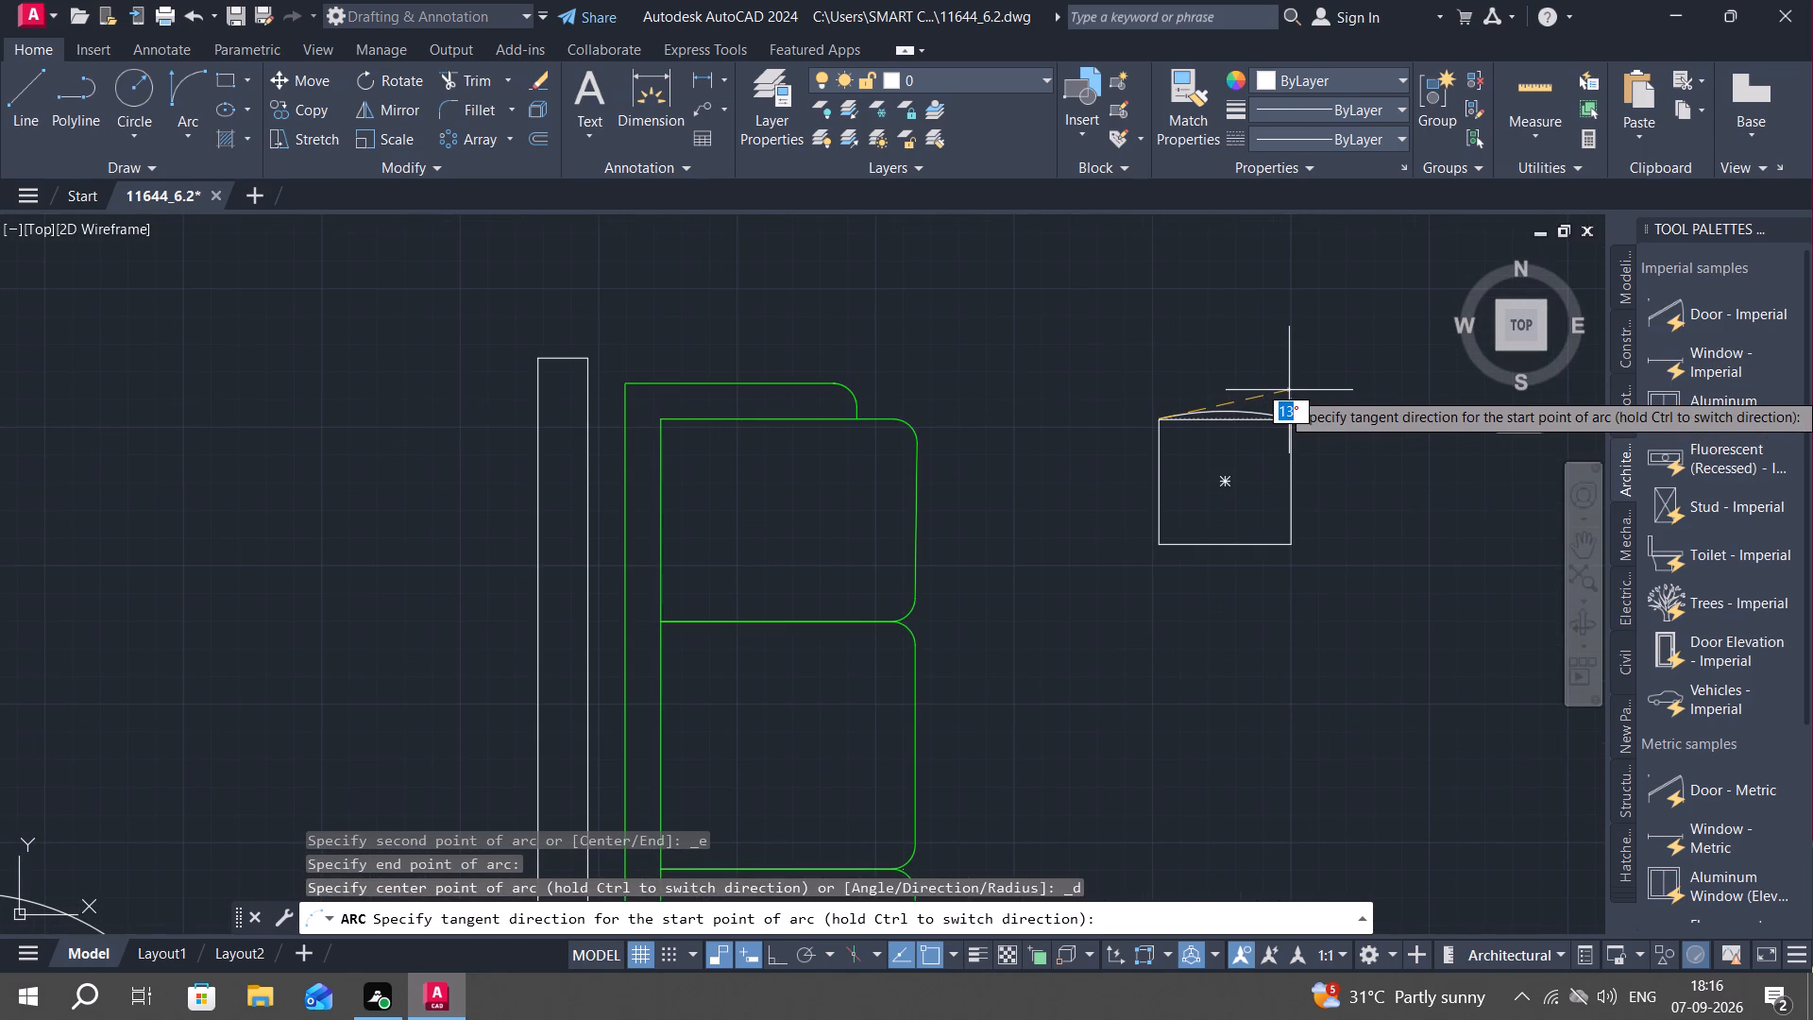
{"action": "left_click", "coordinate": [1277, 473]}
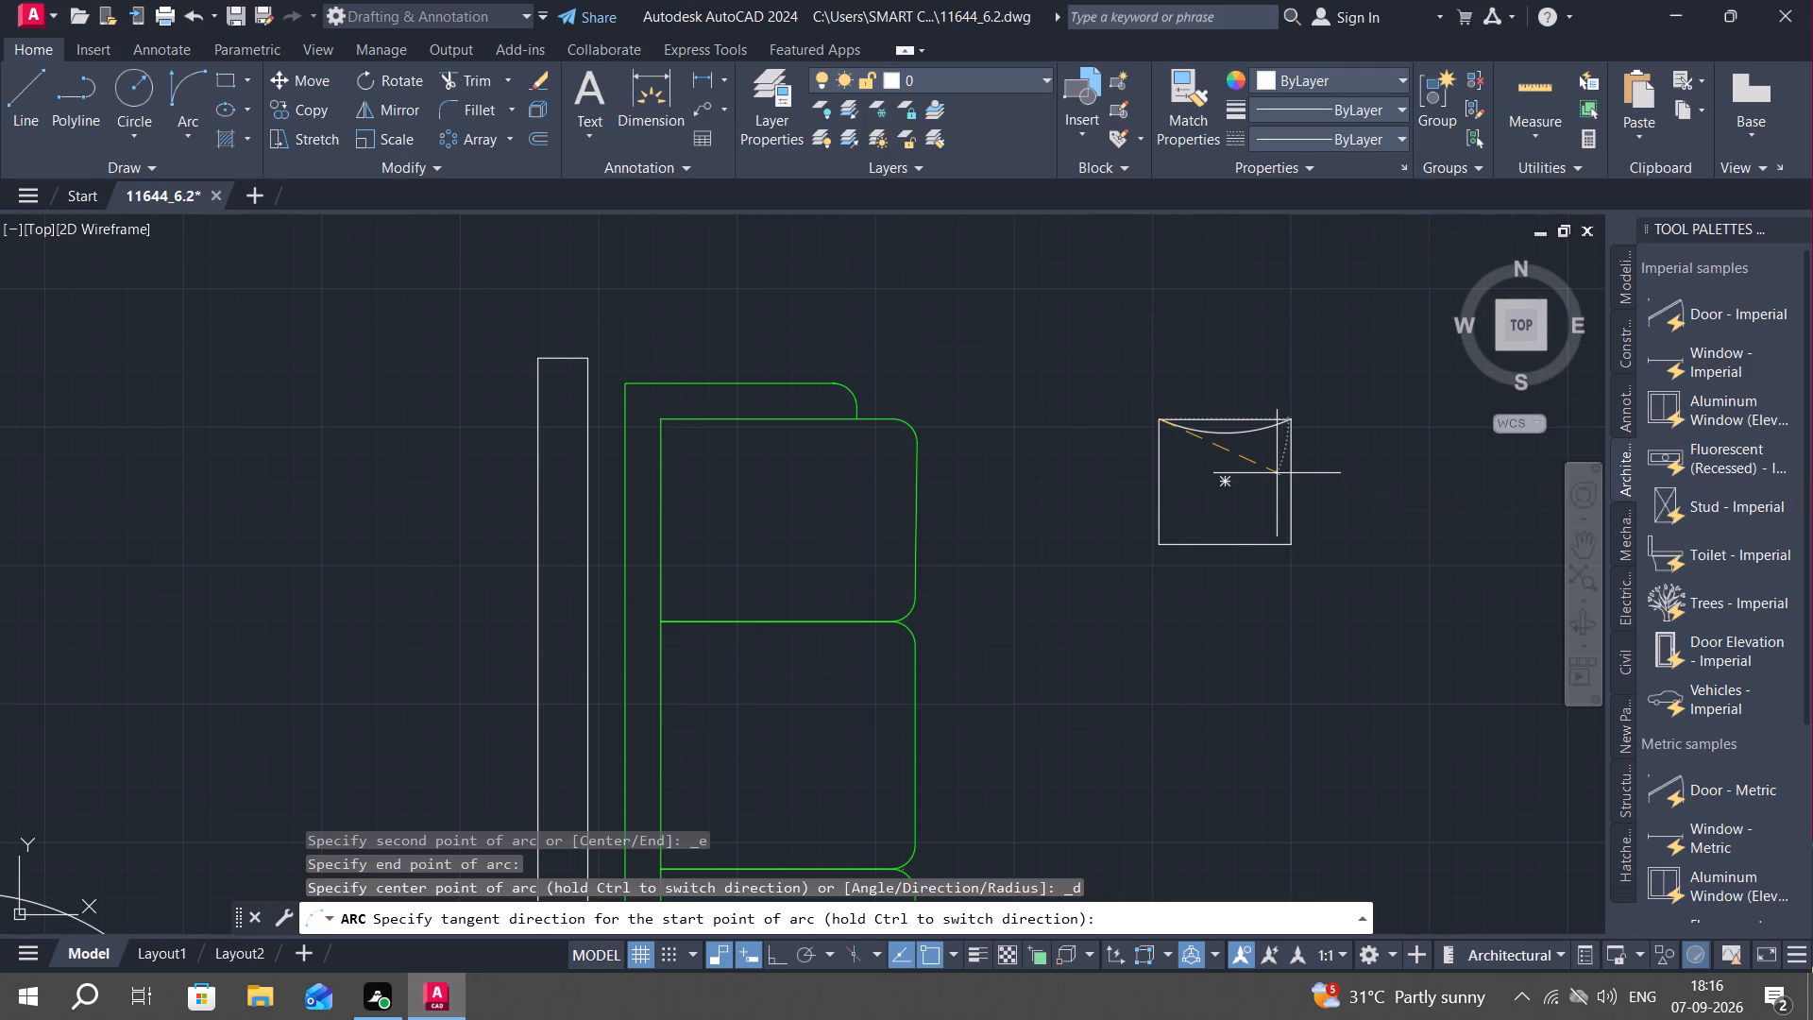
{"action": "key", "text": "Escape"}
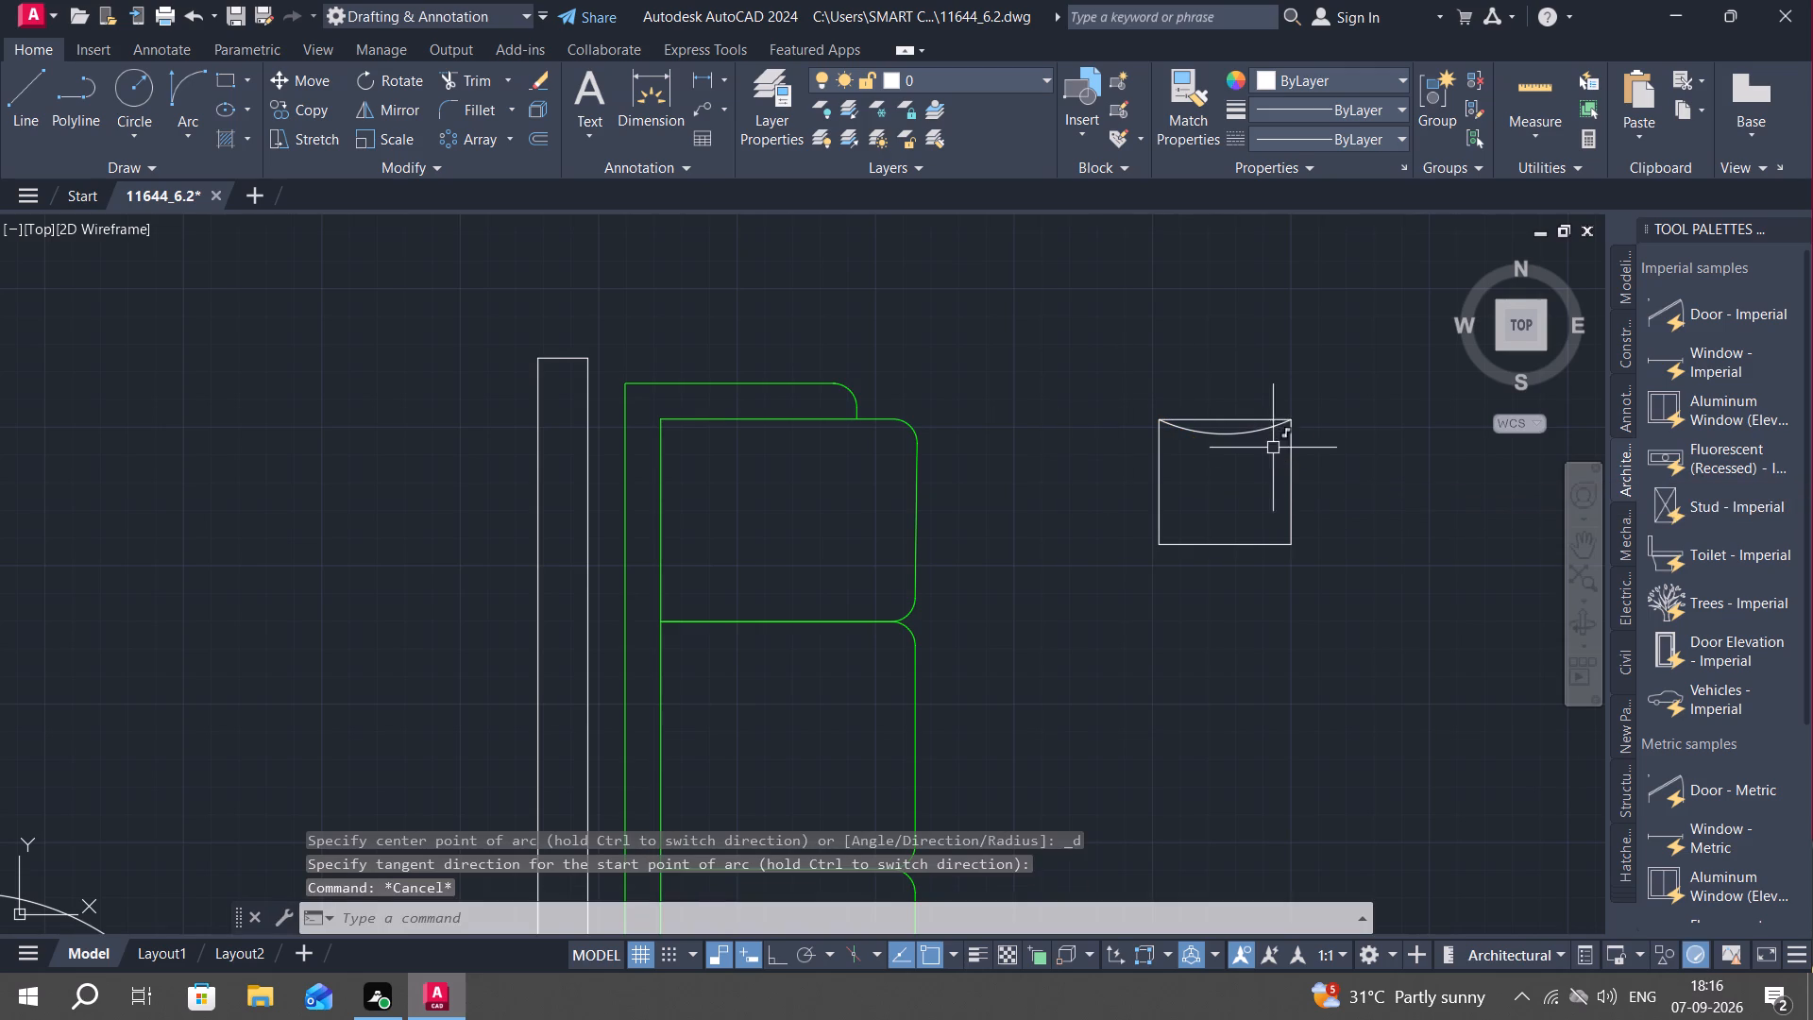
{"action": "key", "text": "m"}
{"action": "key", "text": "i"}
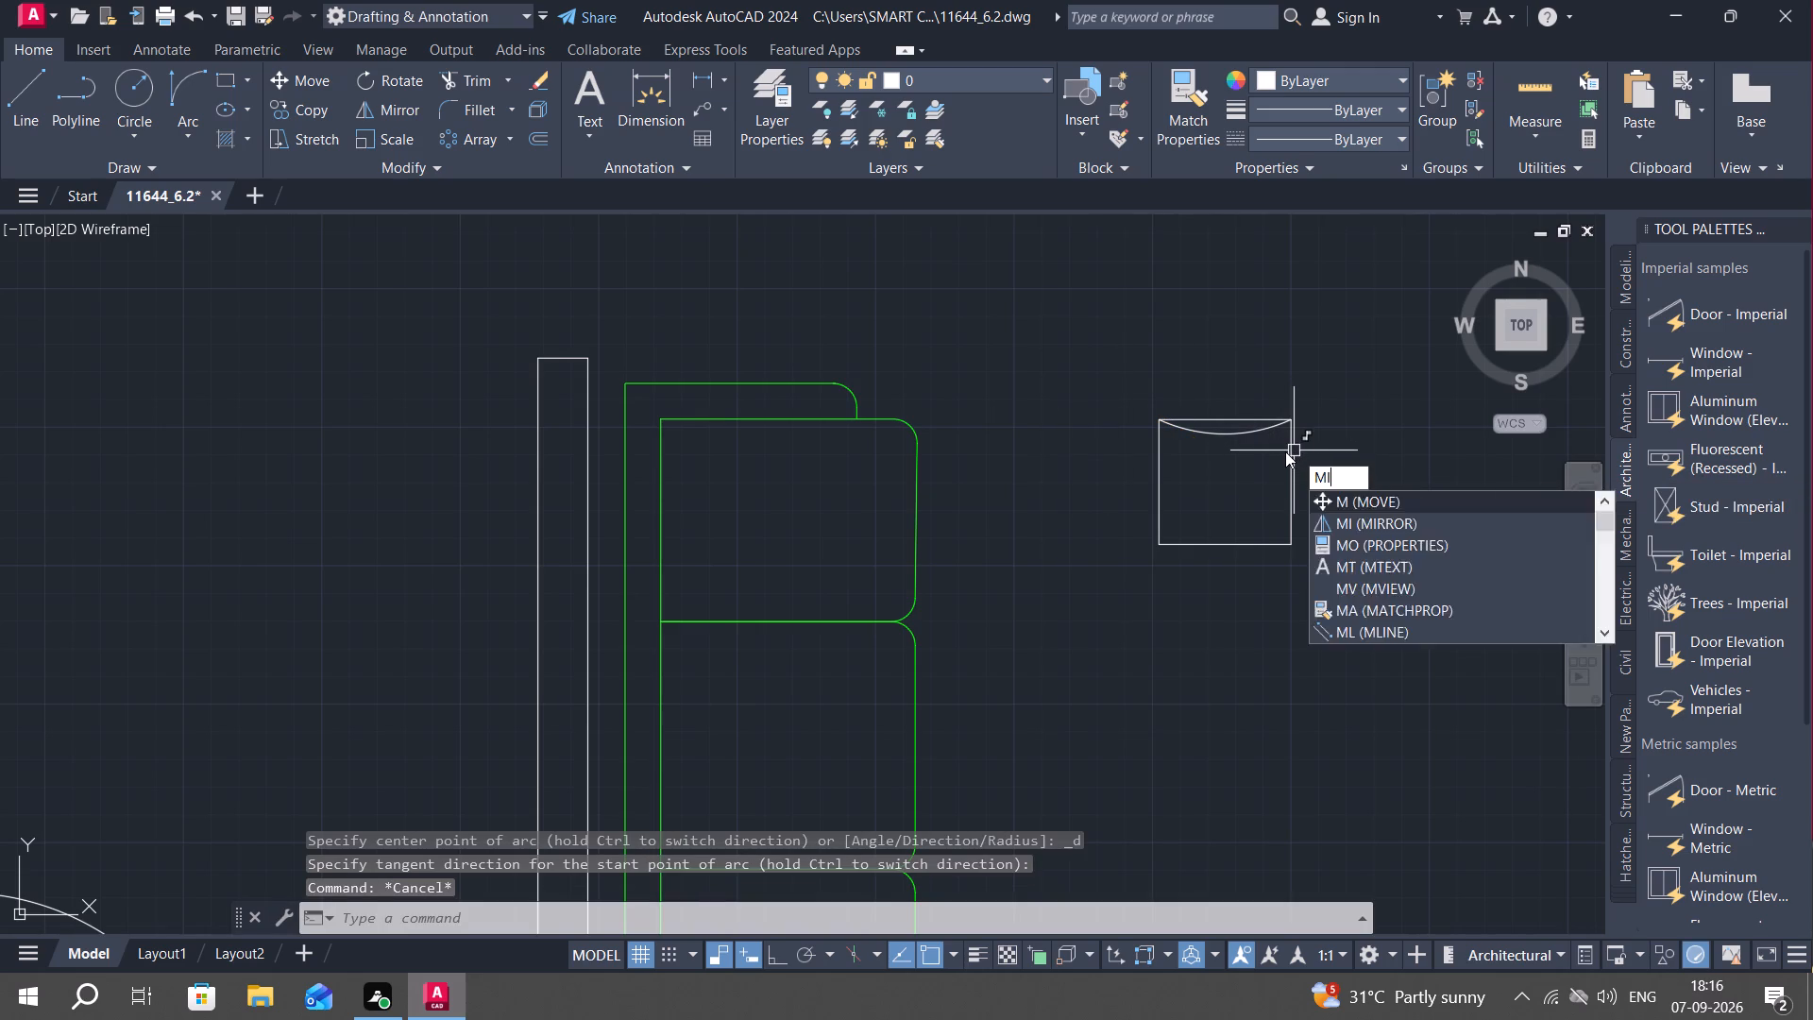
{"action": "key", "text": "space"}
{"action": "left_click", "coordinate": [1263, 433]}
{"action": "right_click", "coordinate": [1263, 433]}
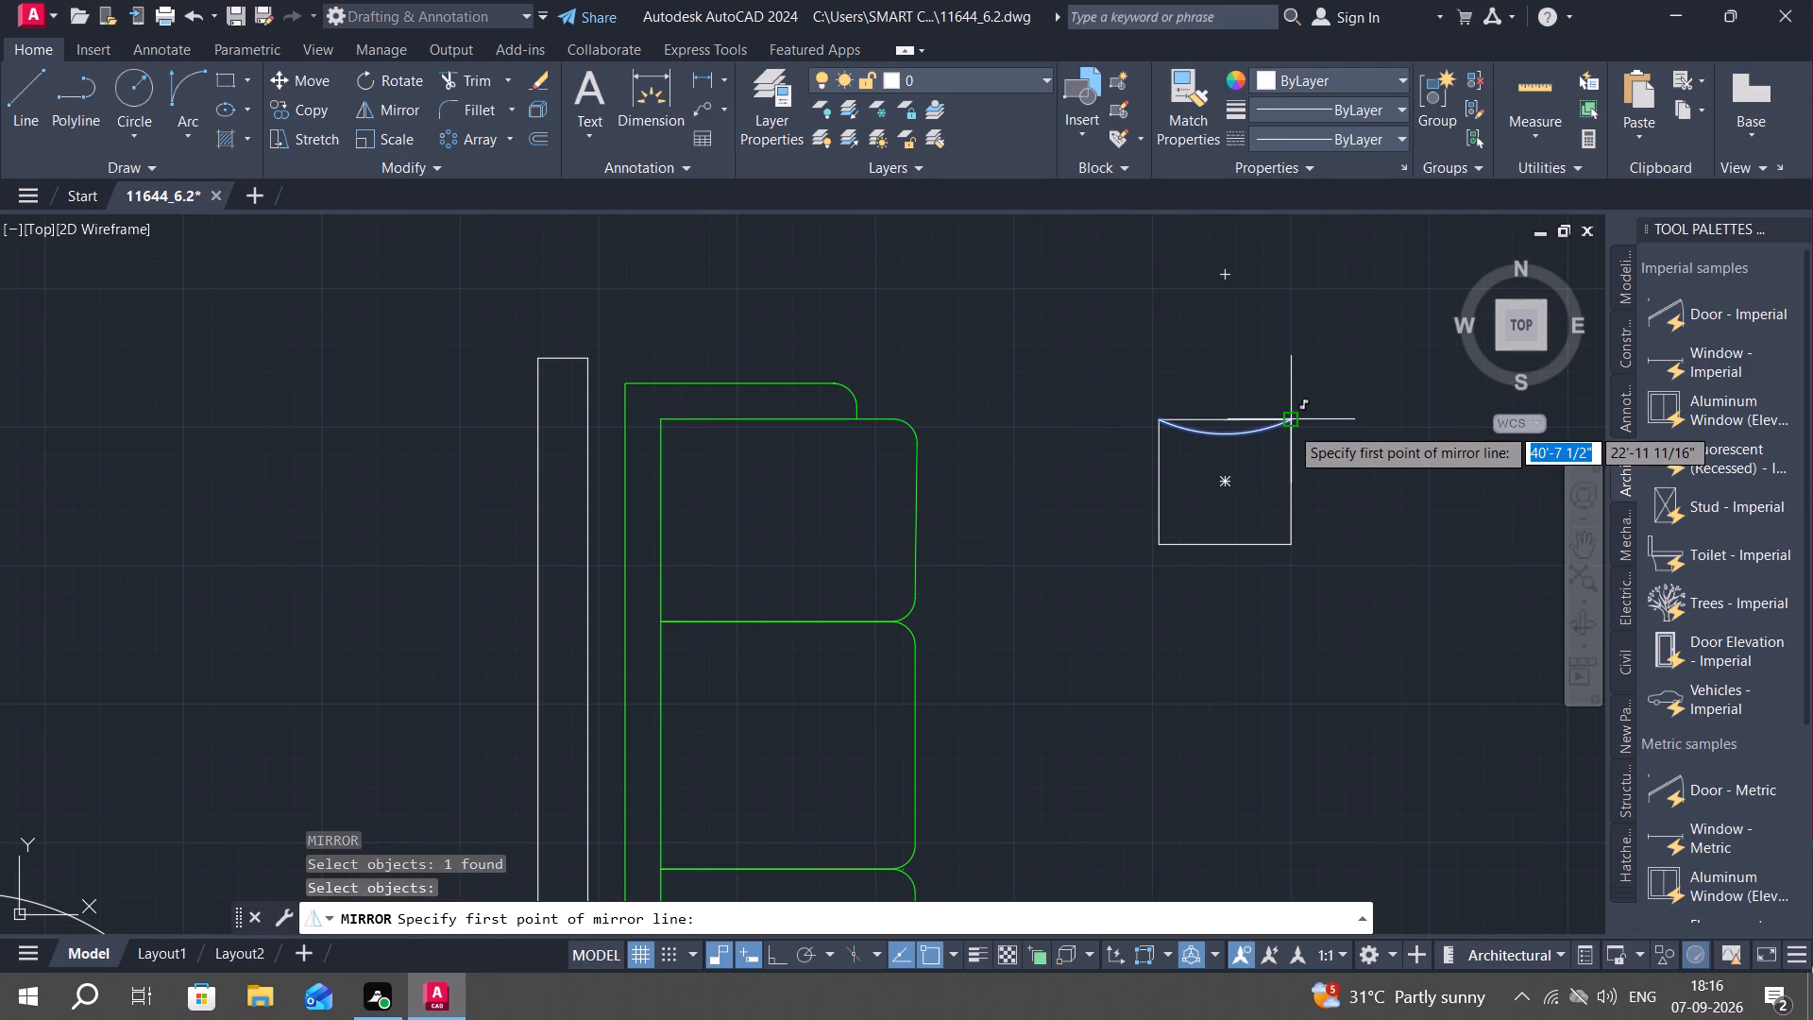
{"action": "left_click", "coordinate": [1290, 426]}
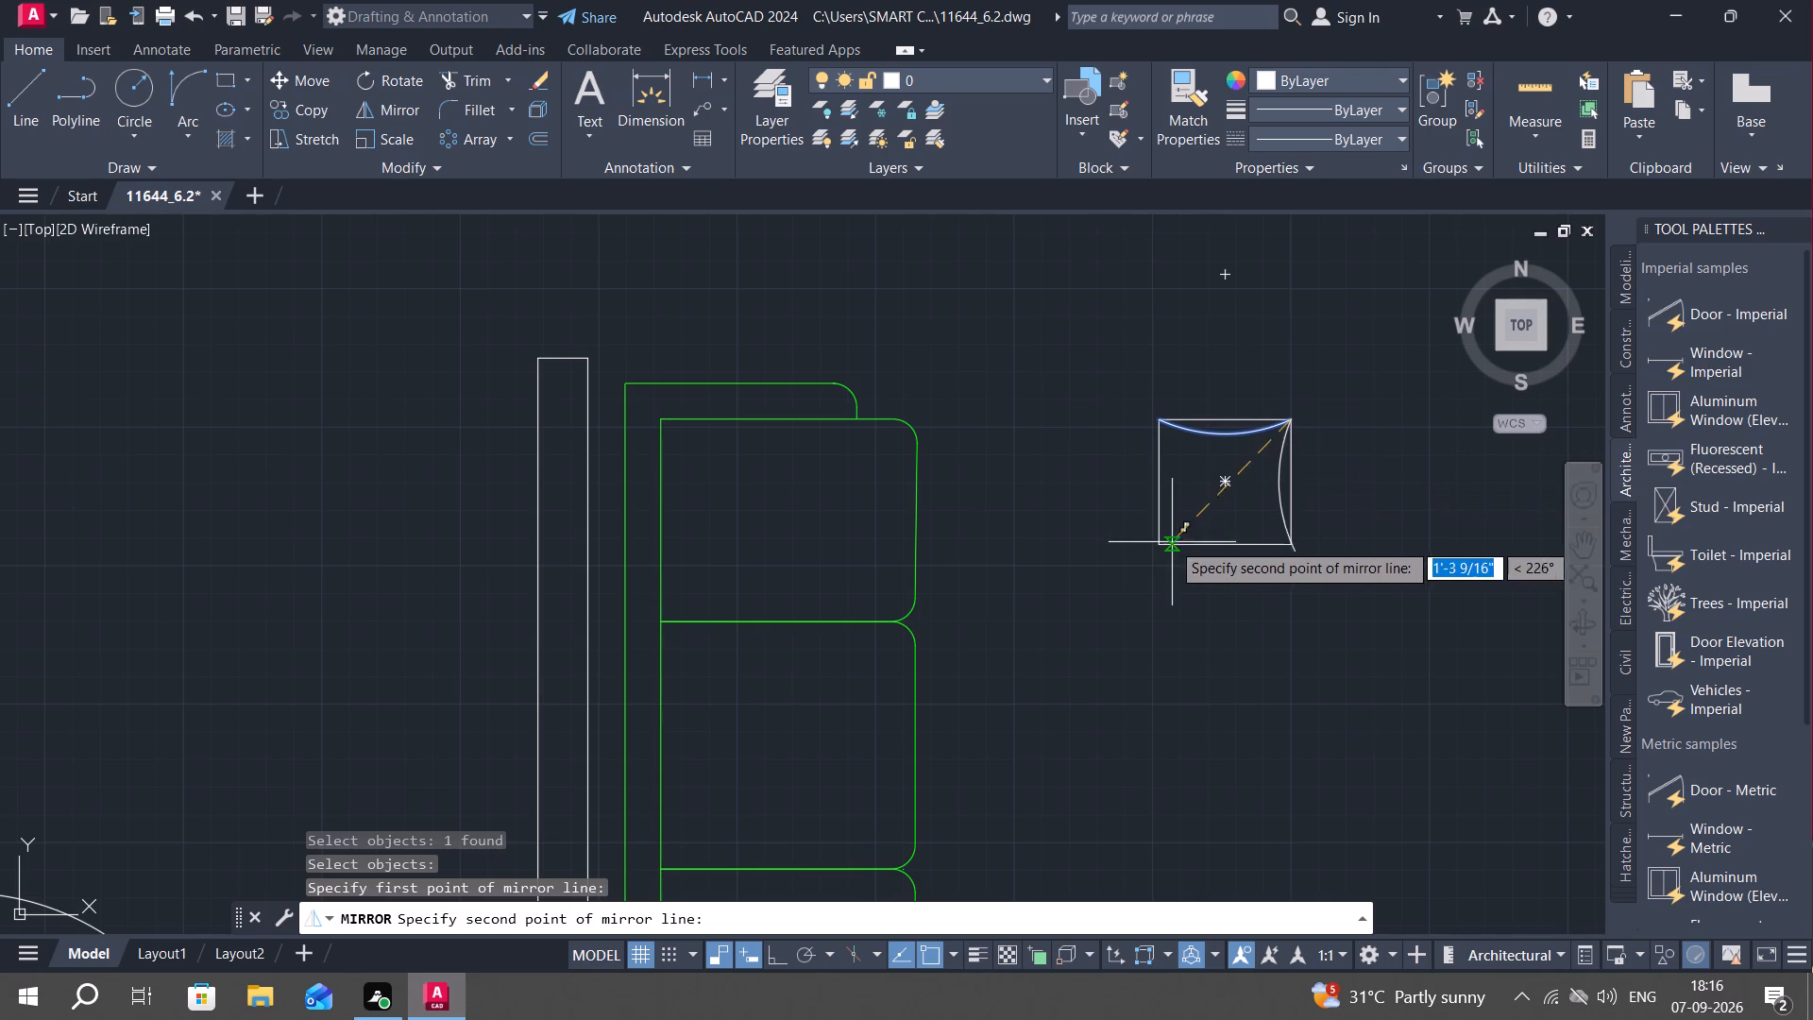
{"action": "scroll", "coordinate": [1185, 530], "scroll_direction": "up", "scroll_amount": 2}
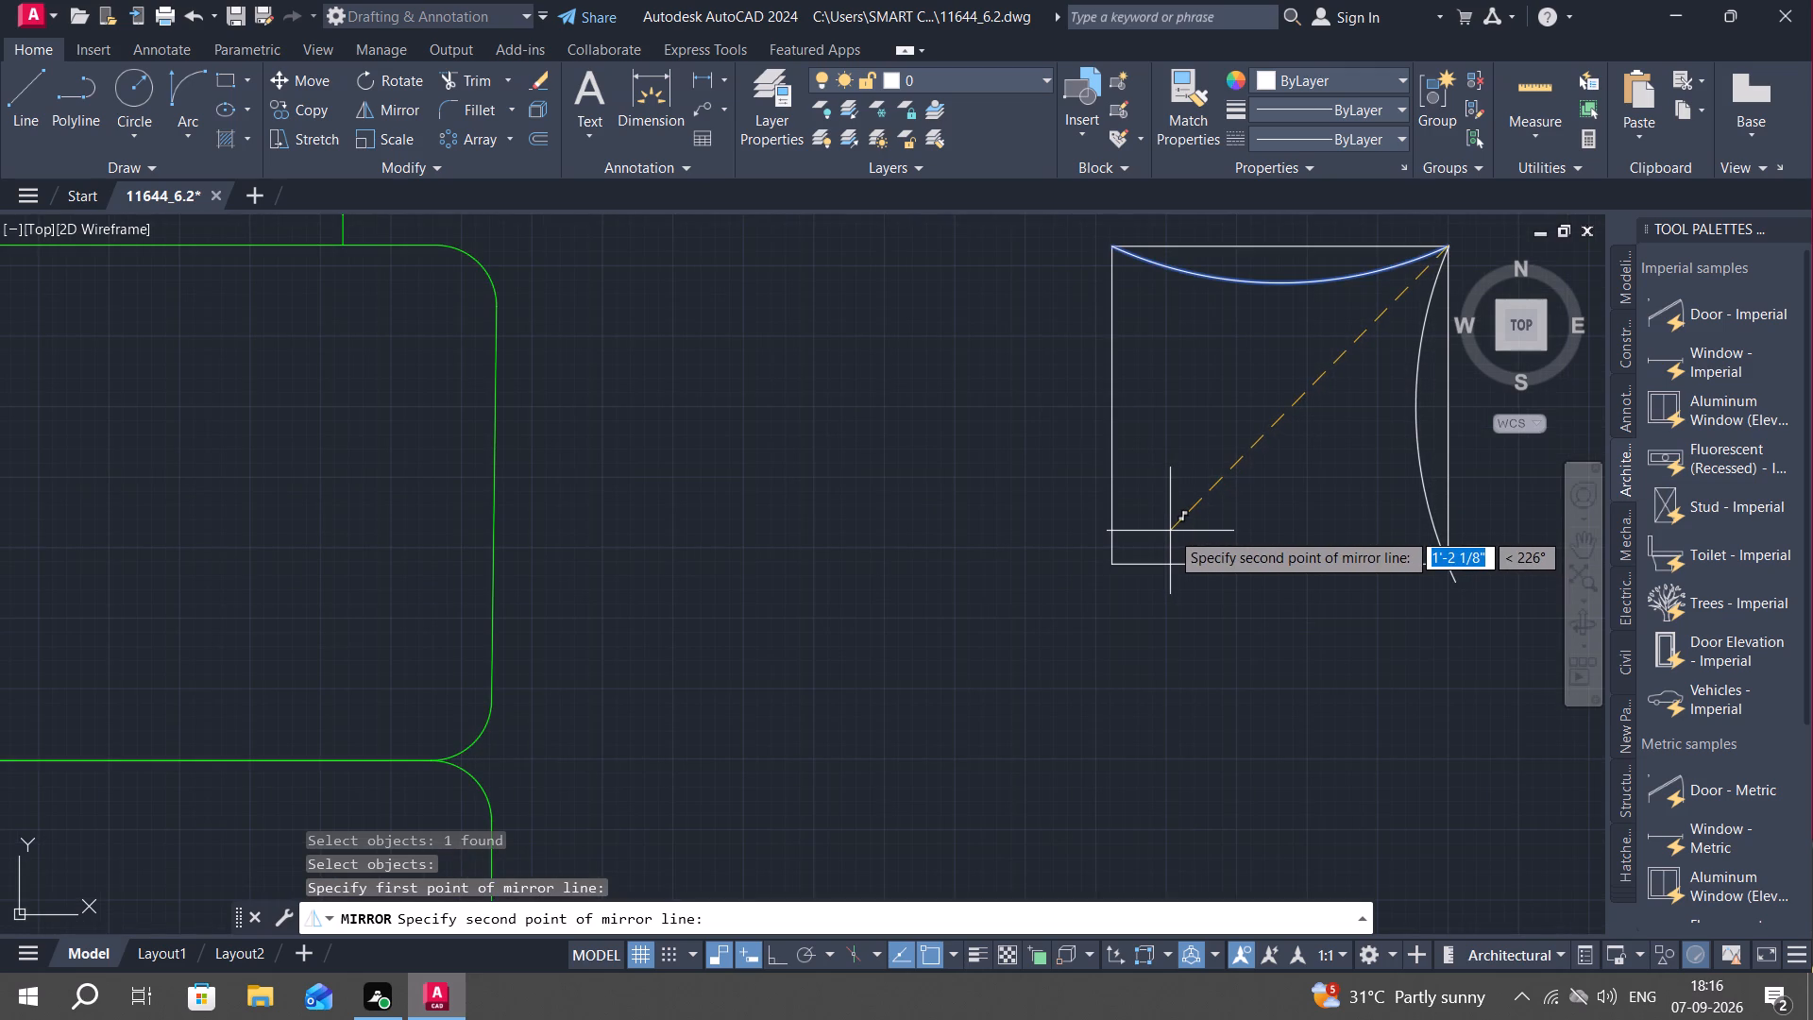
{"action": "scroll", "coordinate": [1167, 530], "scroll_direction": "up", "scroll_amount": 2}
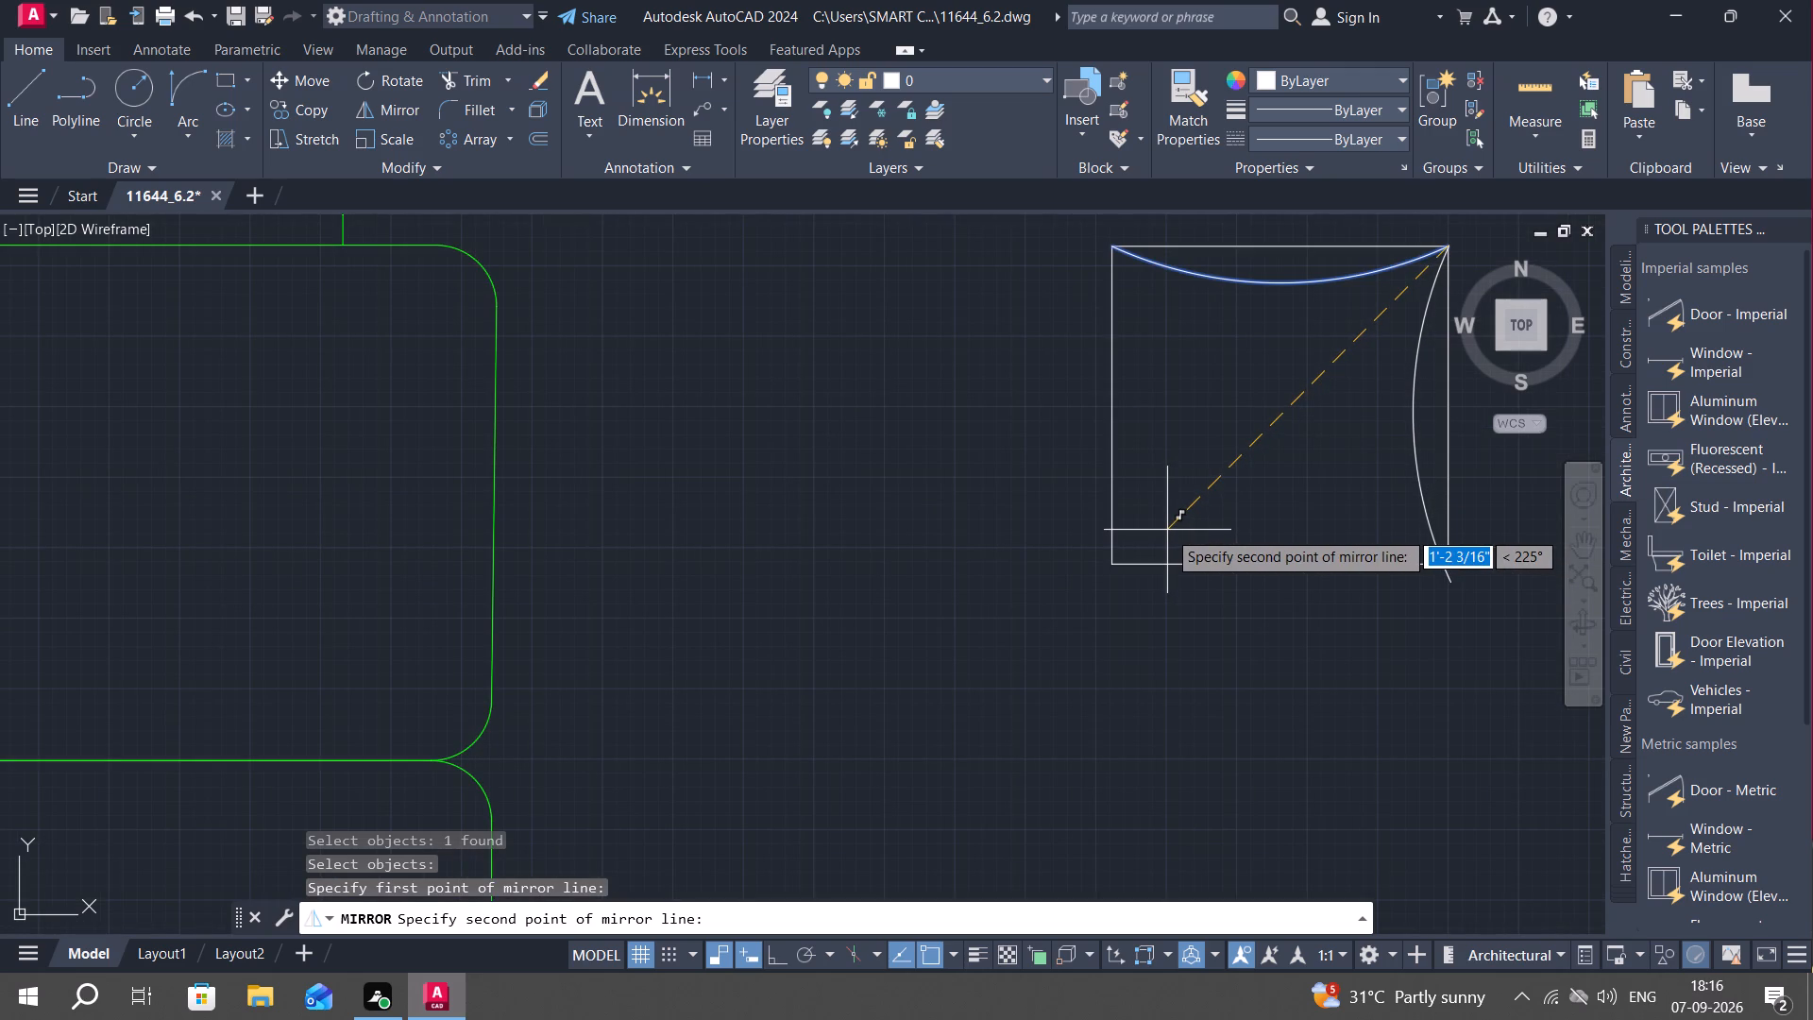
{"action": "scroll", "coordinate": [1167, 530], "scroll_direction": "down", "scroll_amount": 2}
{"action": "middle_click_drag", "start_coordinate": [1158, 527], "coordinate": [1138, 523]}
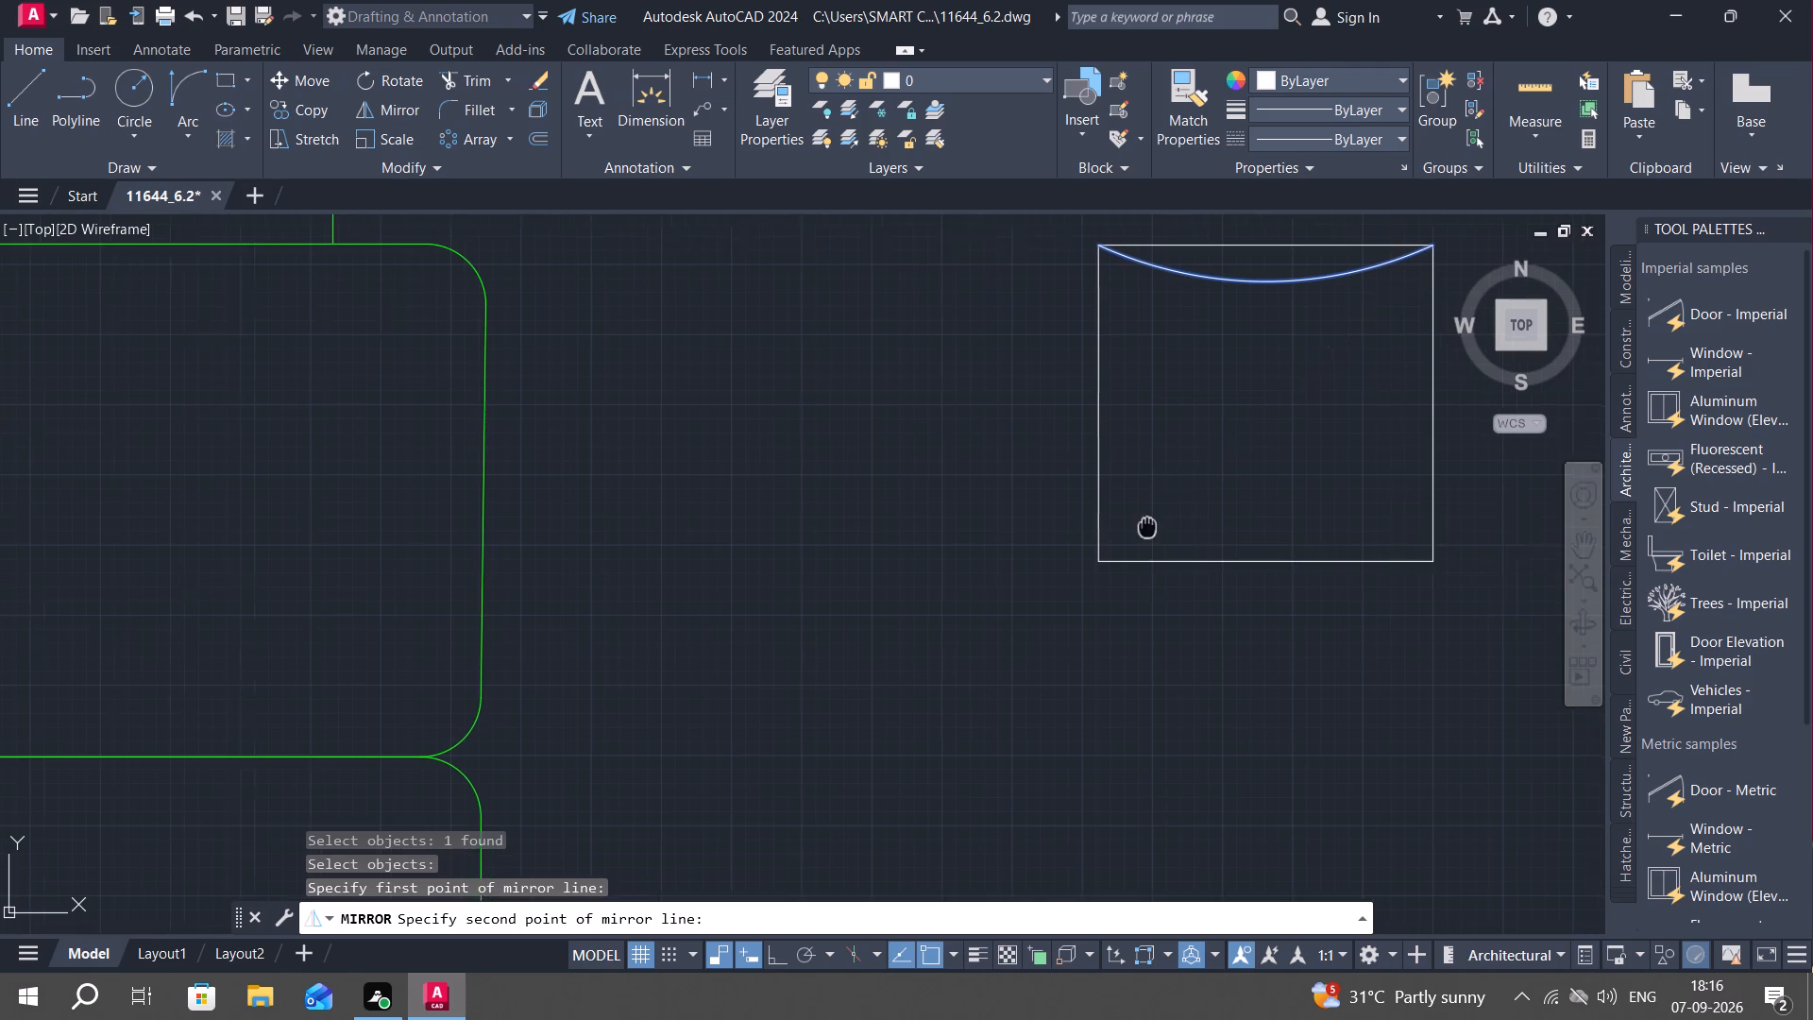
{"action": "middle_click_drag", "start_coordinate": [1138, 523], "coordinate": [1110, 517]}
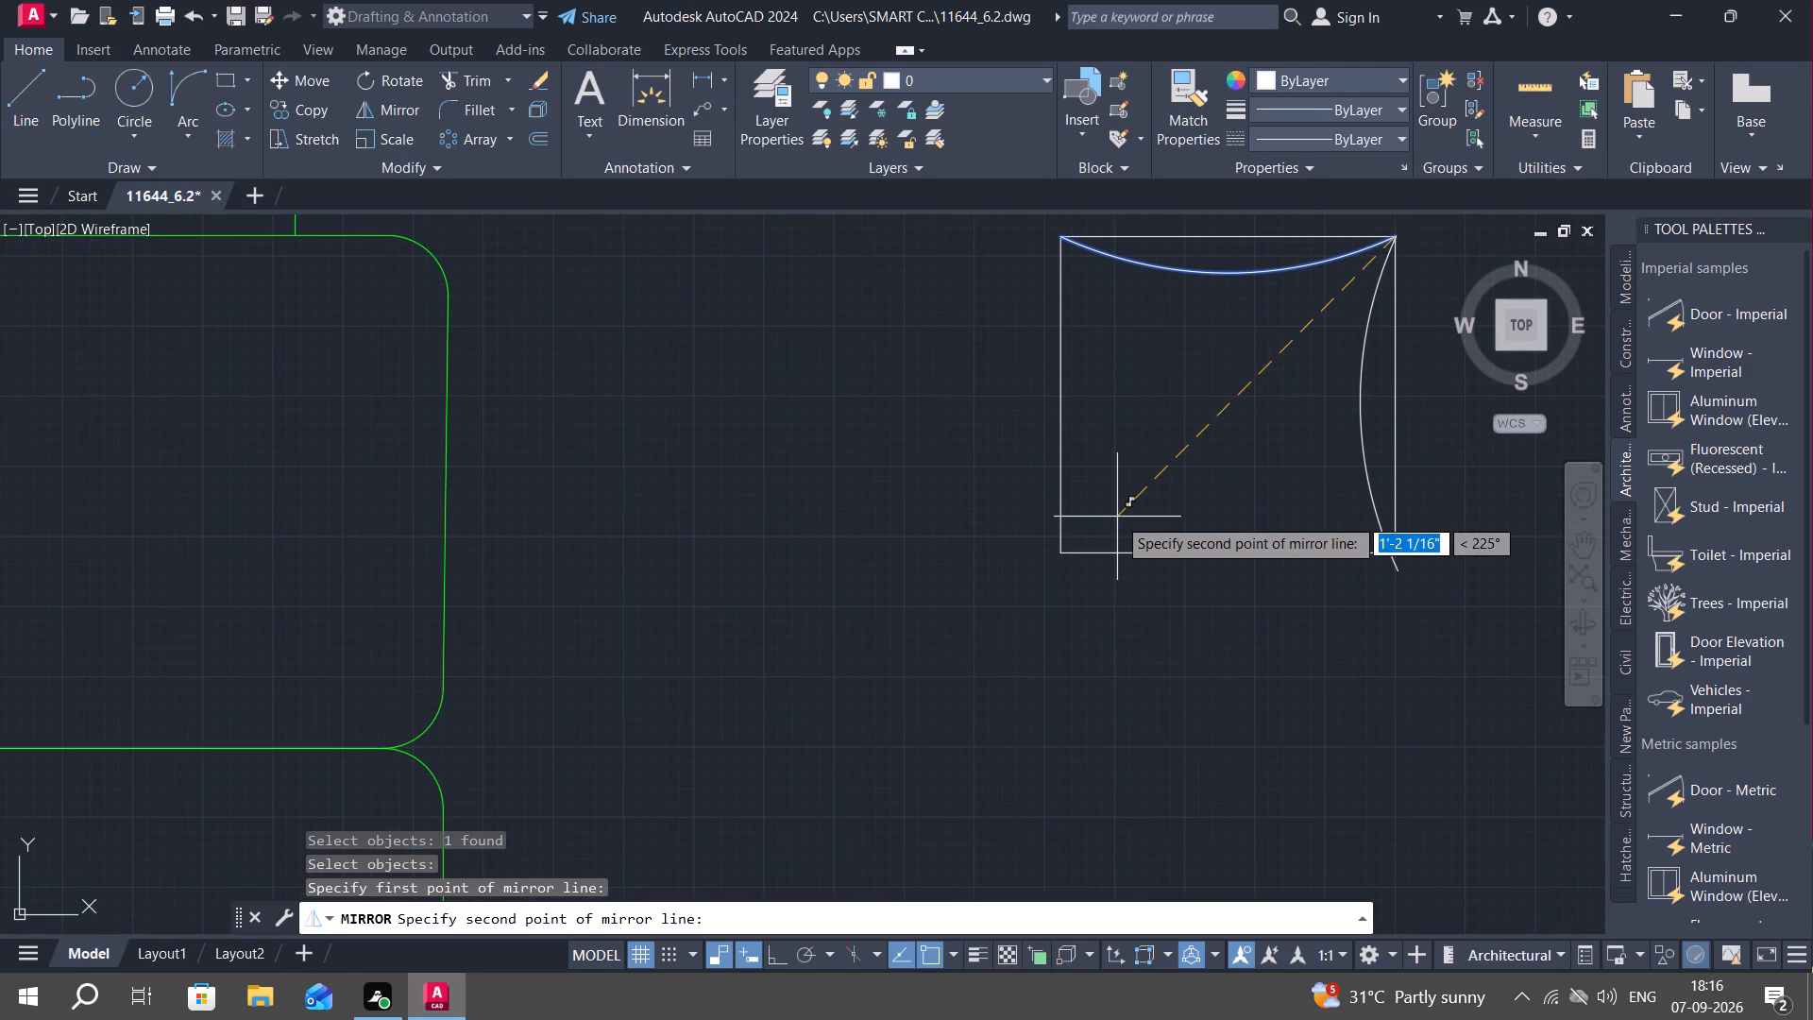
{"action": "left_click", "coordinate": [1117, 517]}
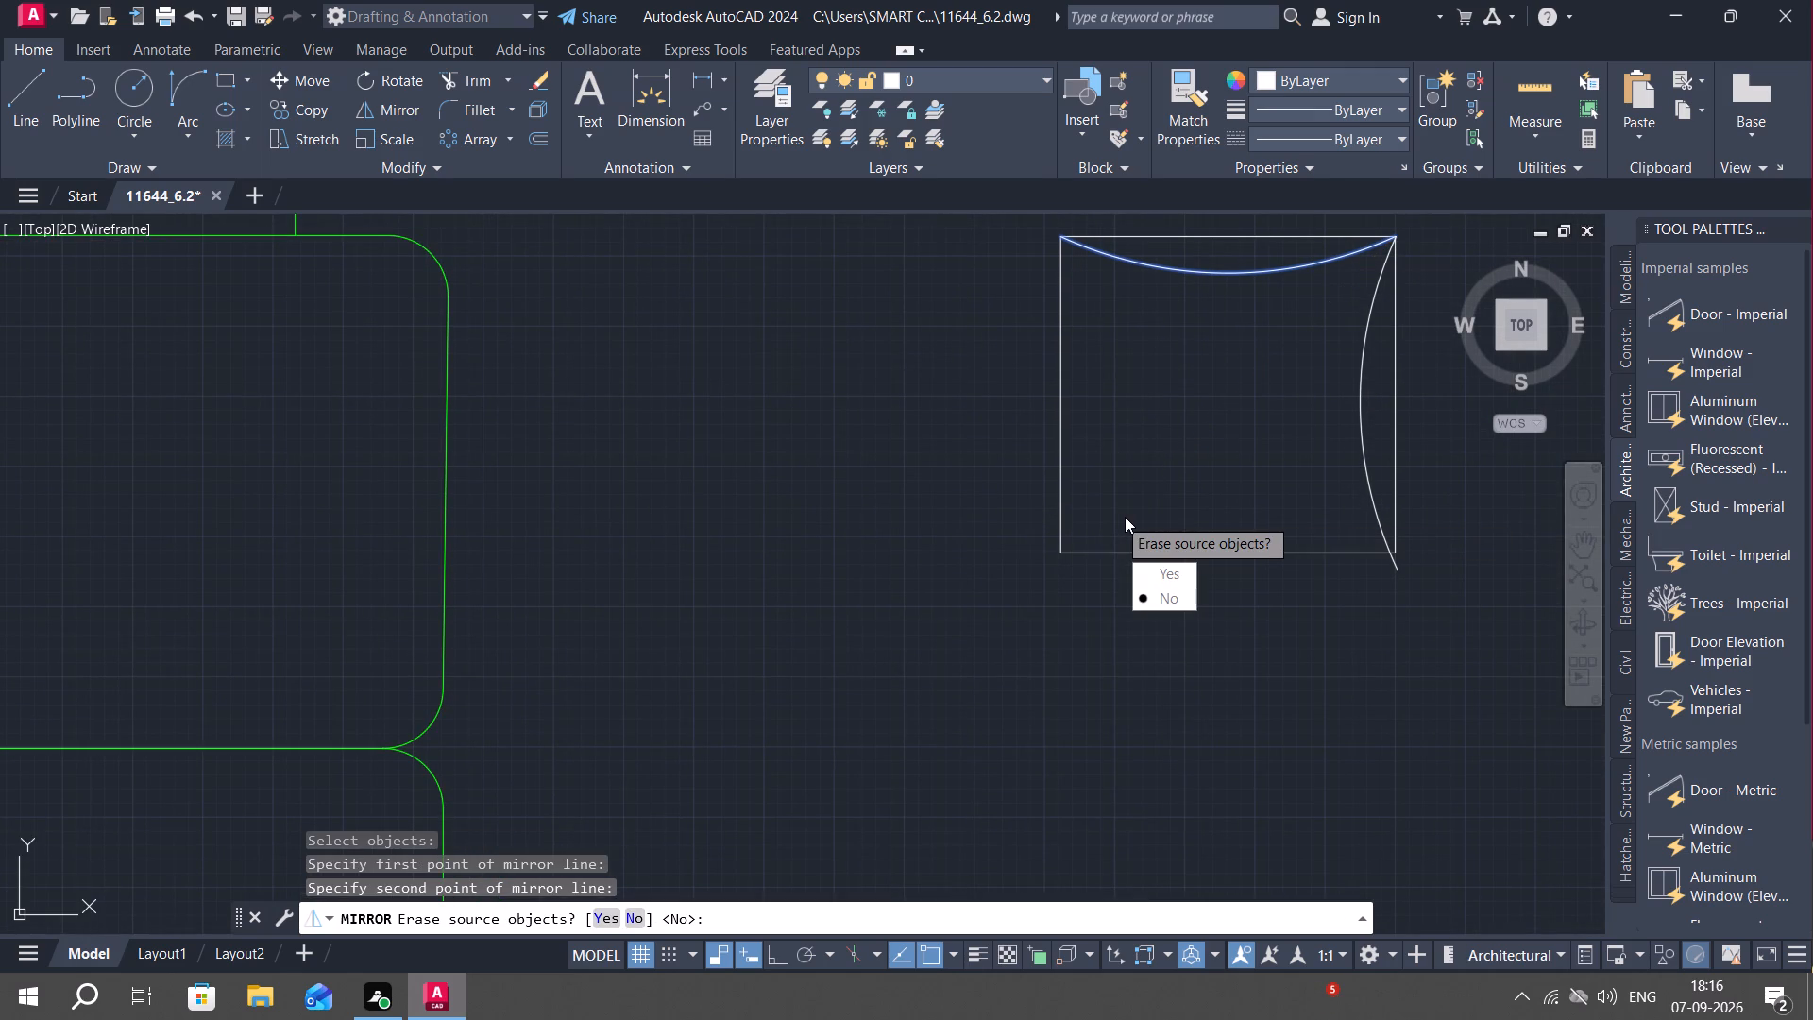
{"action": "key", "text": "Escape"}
Mirror the upper arc about a diagonal from the rectangle's upper-left corner onto its left edge, keeping the original.
{"action": "key", "text": "space"}
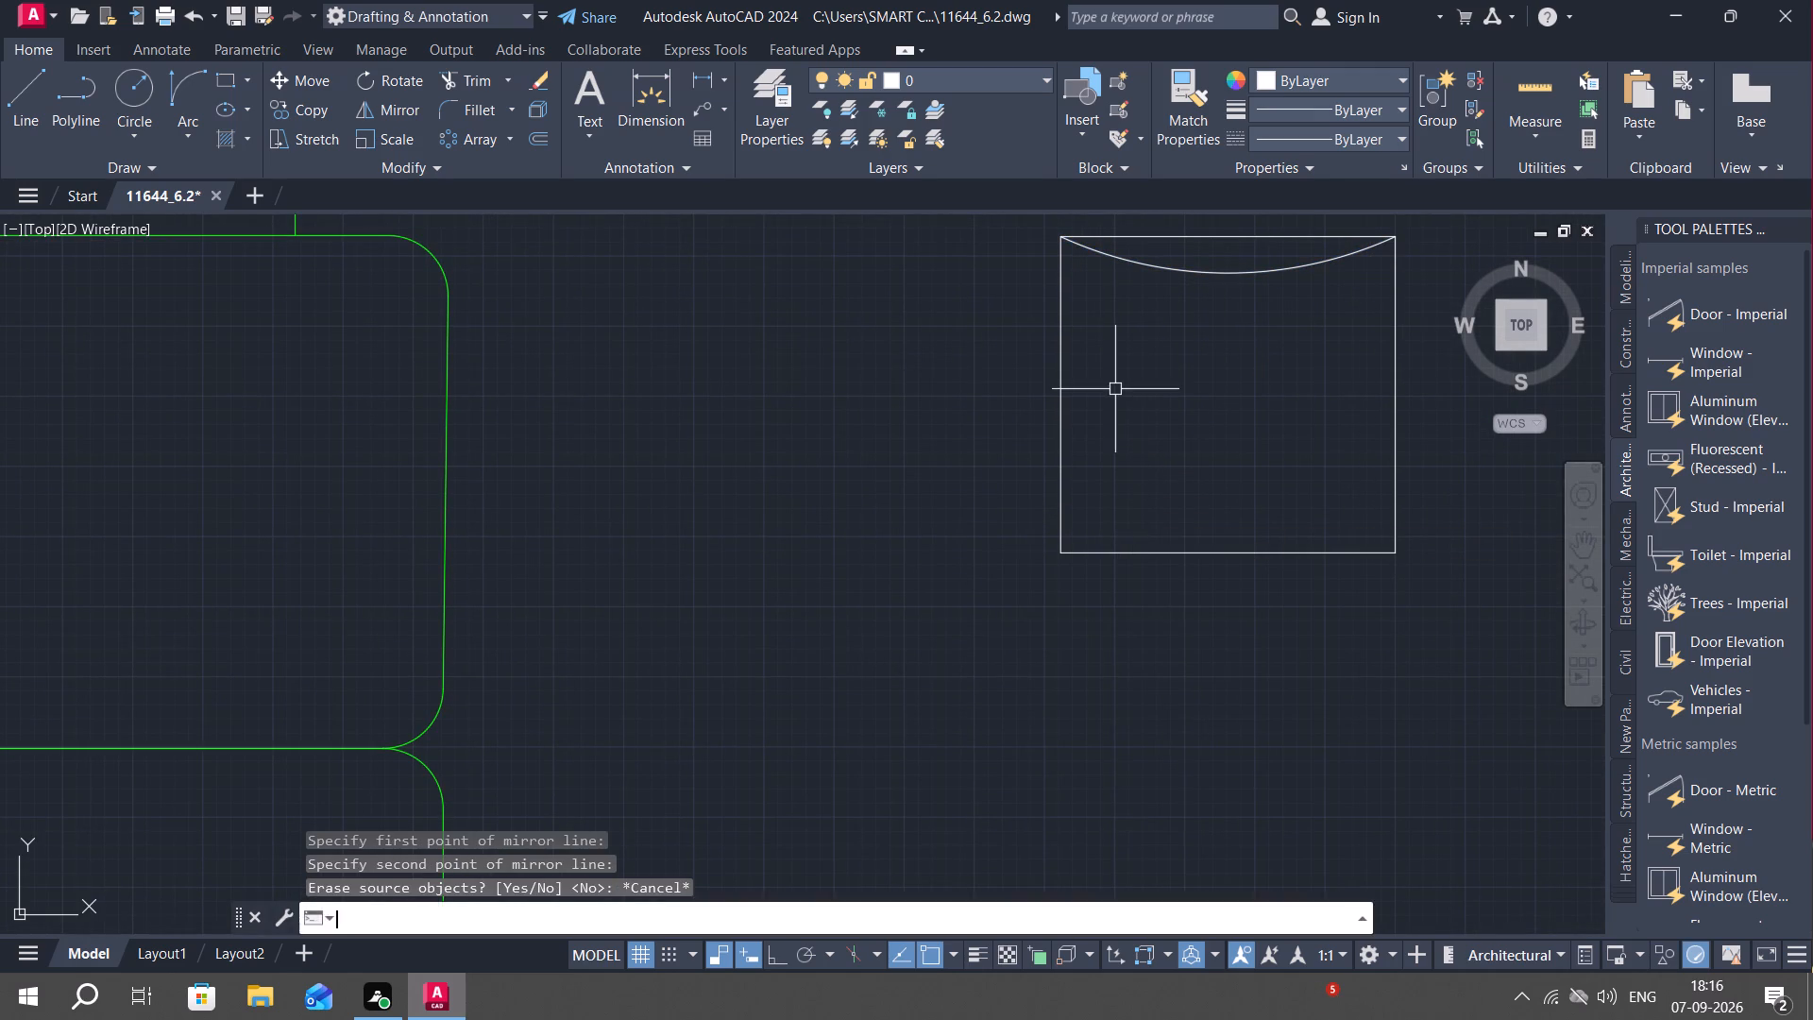
{"action": "left_click", "coordinate": [1086, 246]}
{"action": "right_click", "coordinate": [1086, 246]}
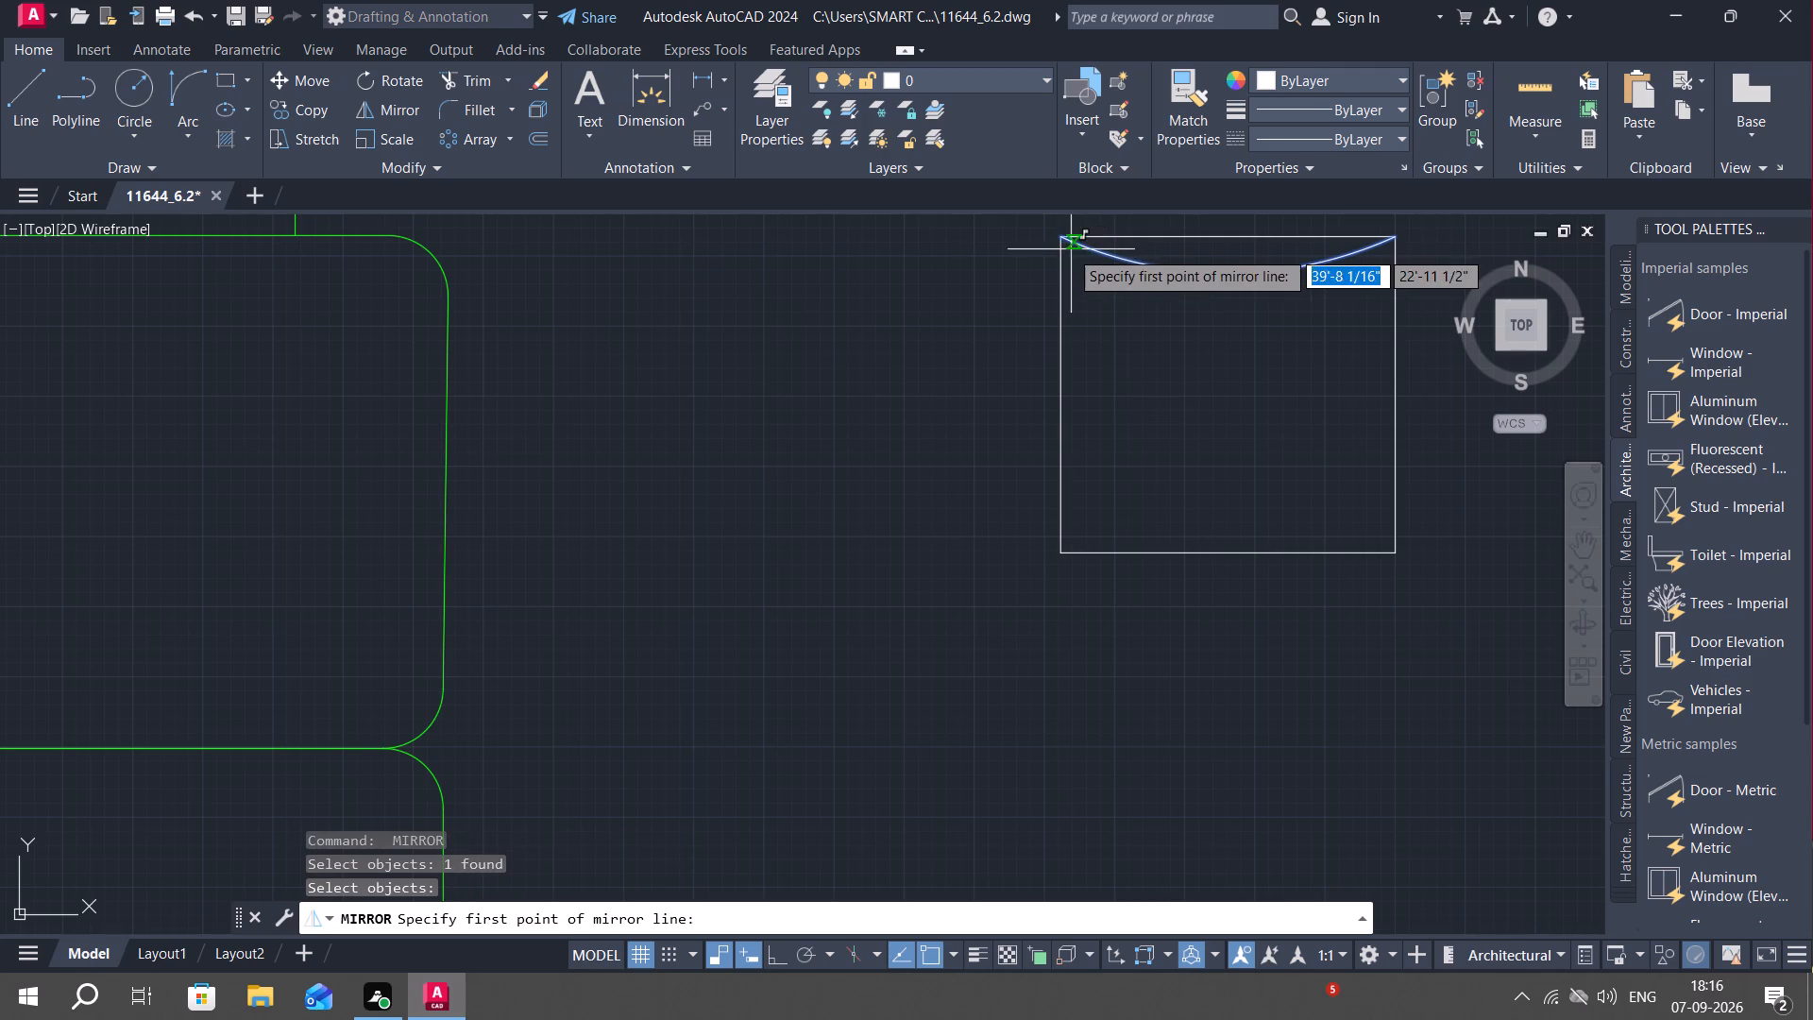
{"action": "left_click", "coordinate": [1062, 235]}
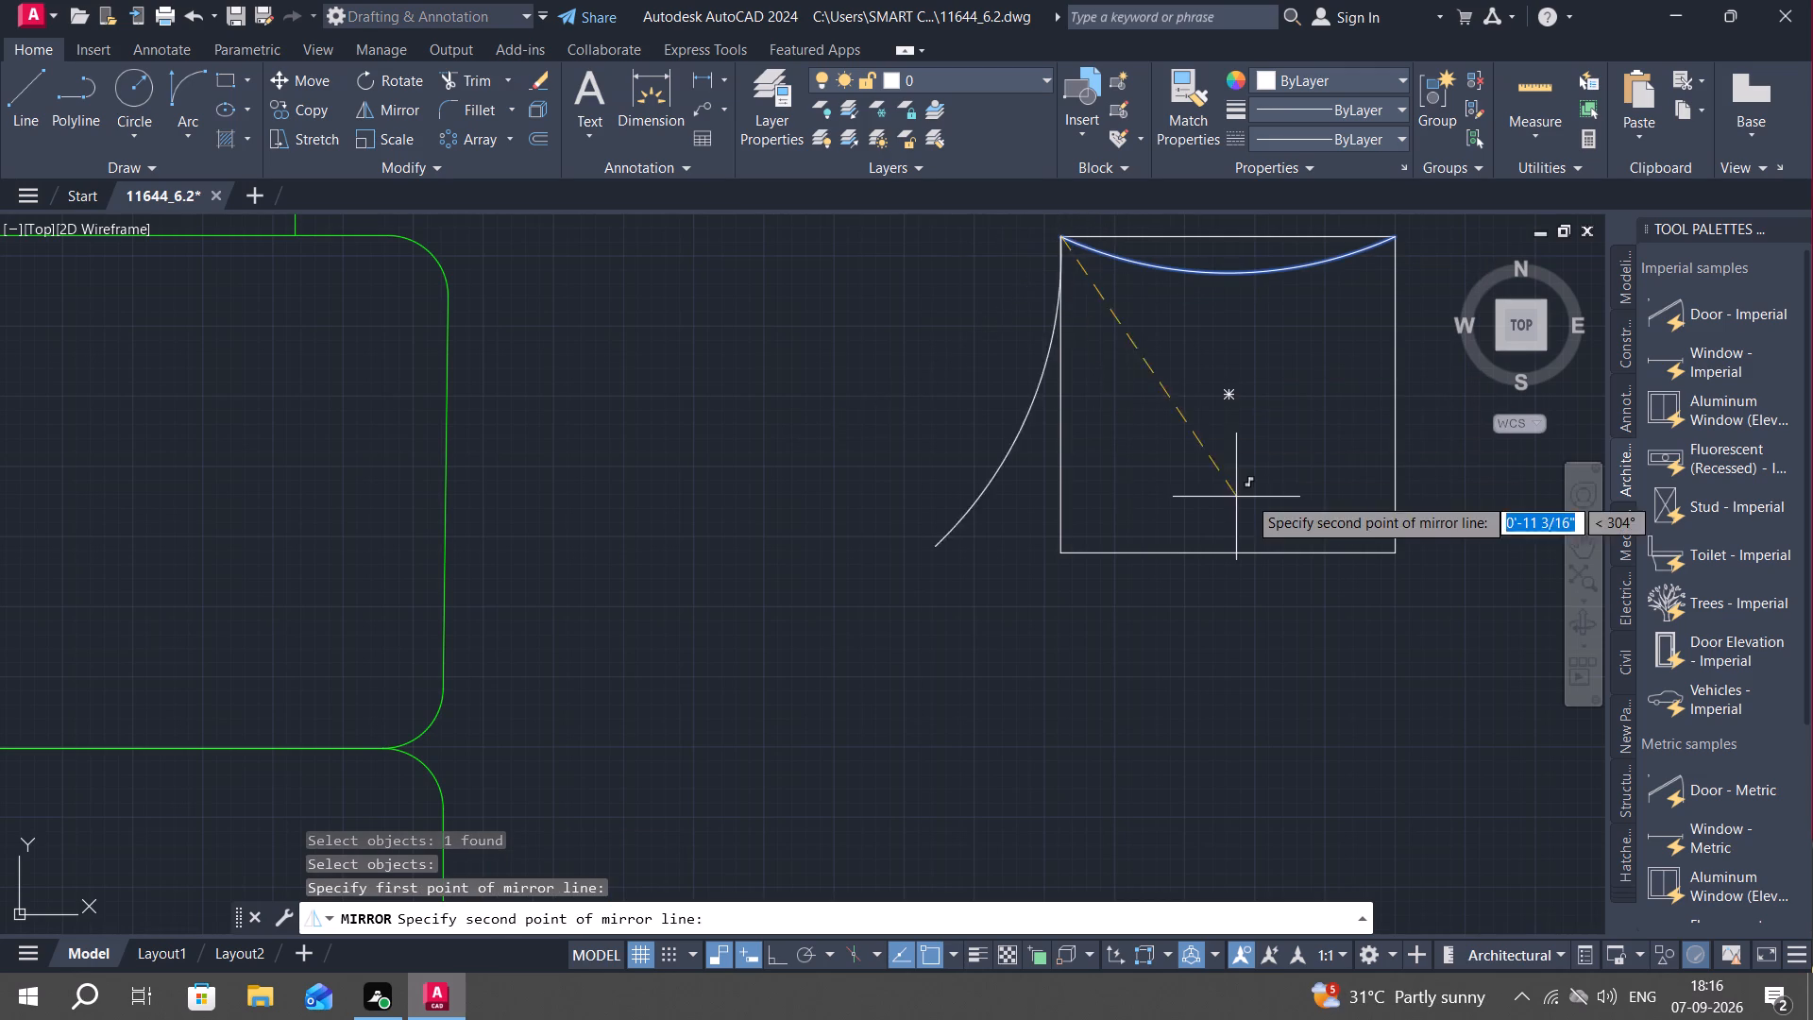
{"action": "left_click", "coordinate": [1302, 484]}
{"action": "left_click_drag", "start_coordinate": [1337, 561], "coordinate": [1301, 484]}
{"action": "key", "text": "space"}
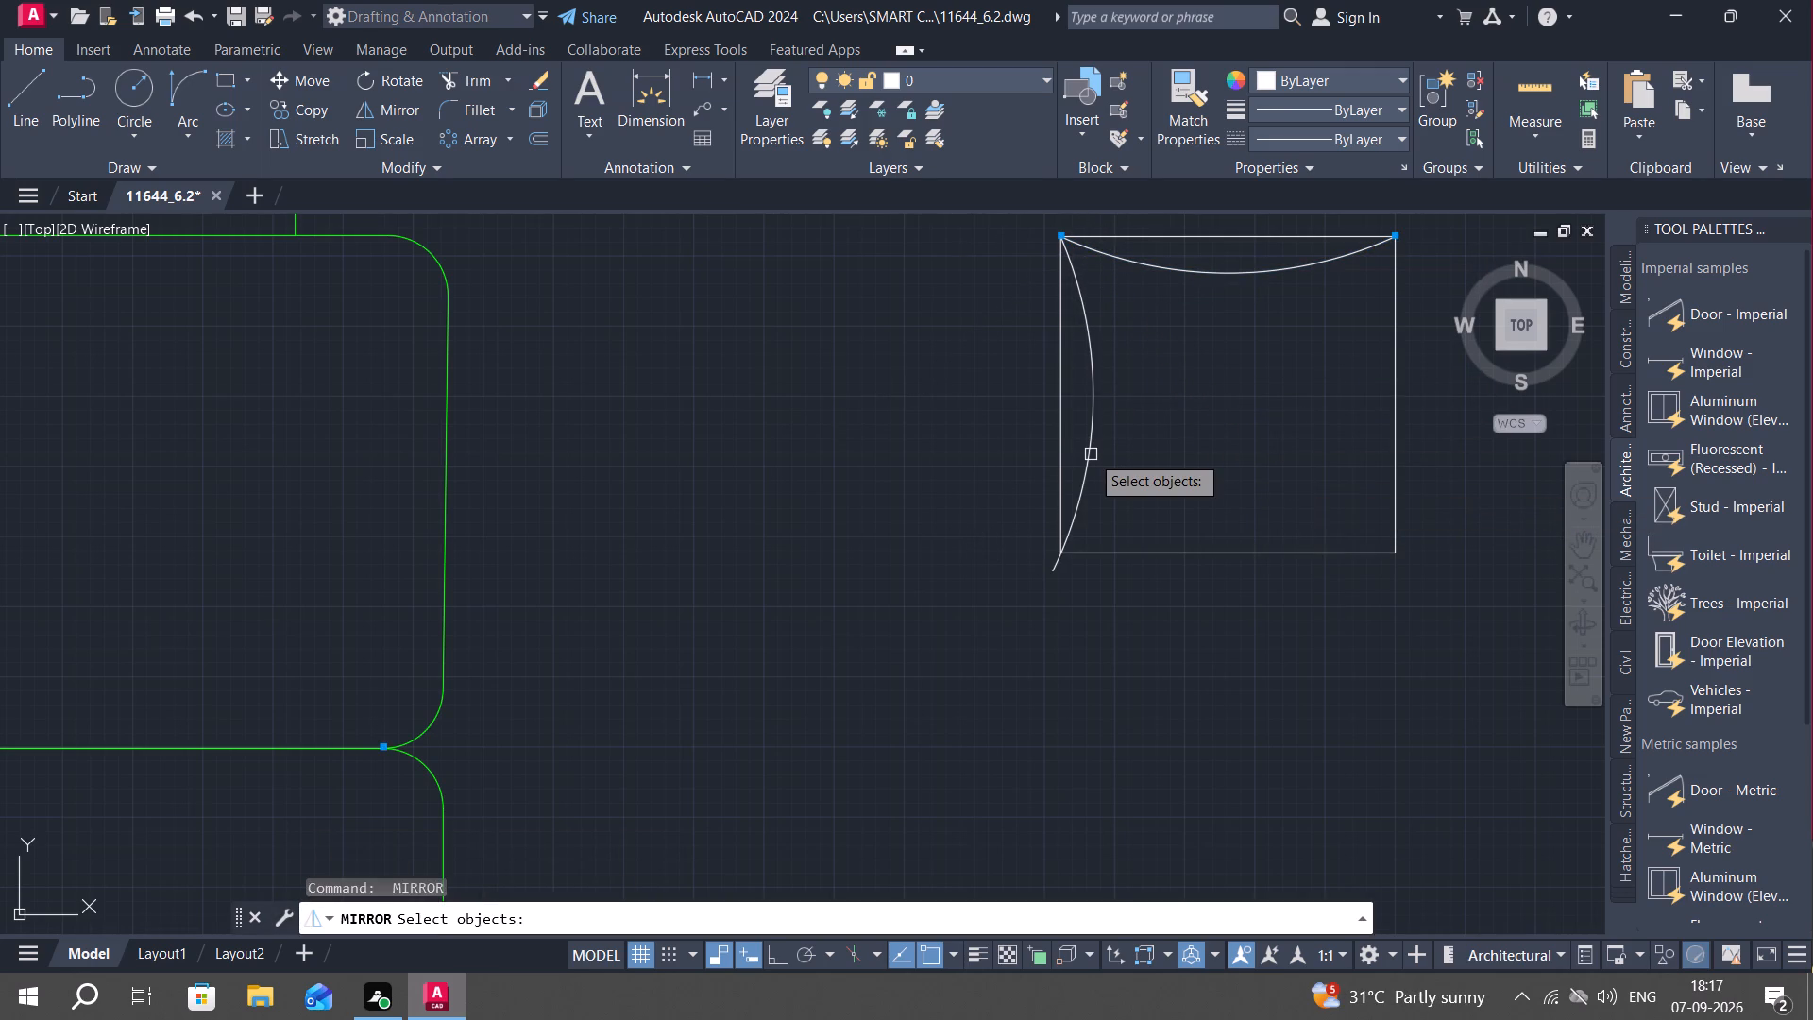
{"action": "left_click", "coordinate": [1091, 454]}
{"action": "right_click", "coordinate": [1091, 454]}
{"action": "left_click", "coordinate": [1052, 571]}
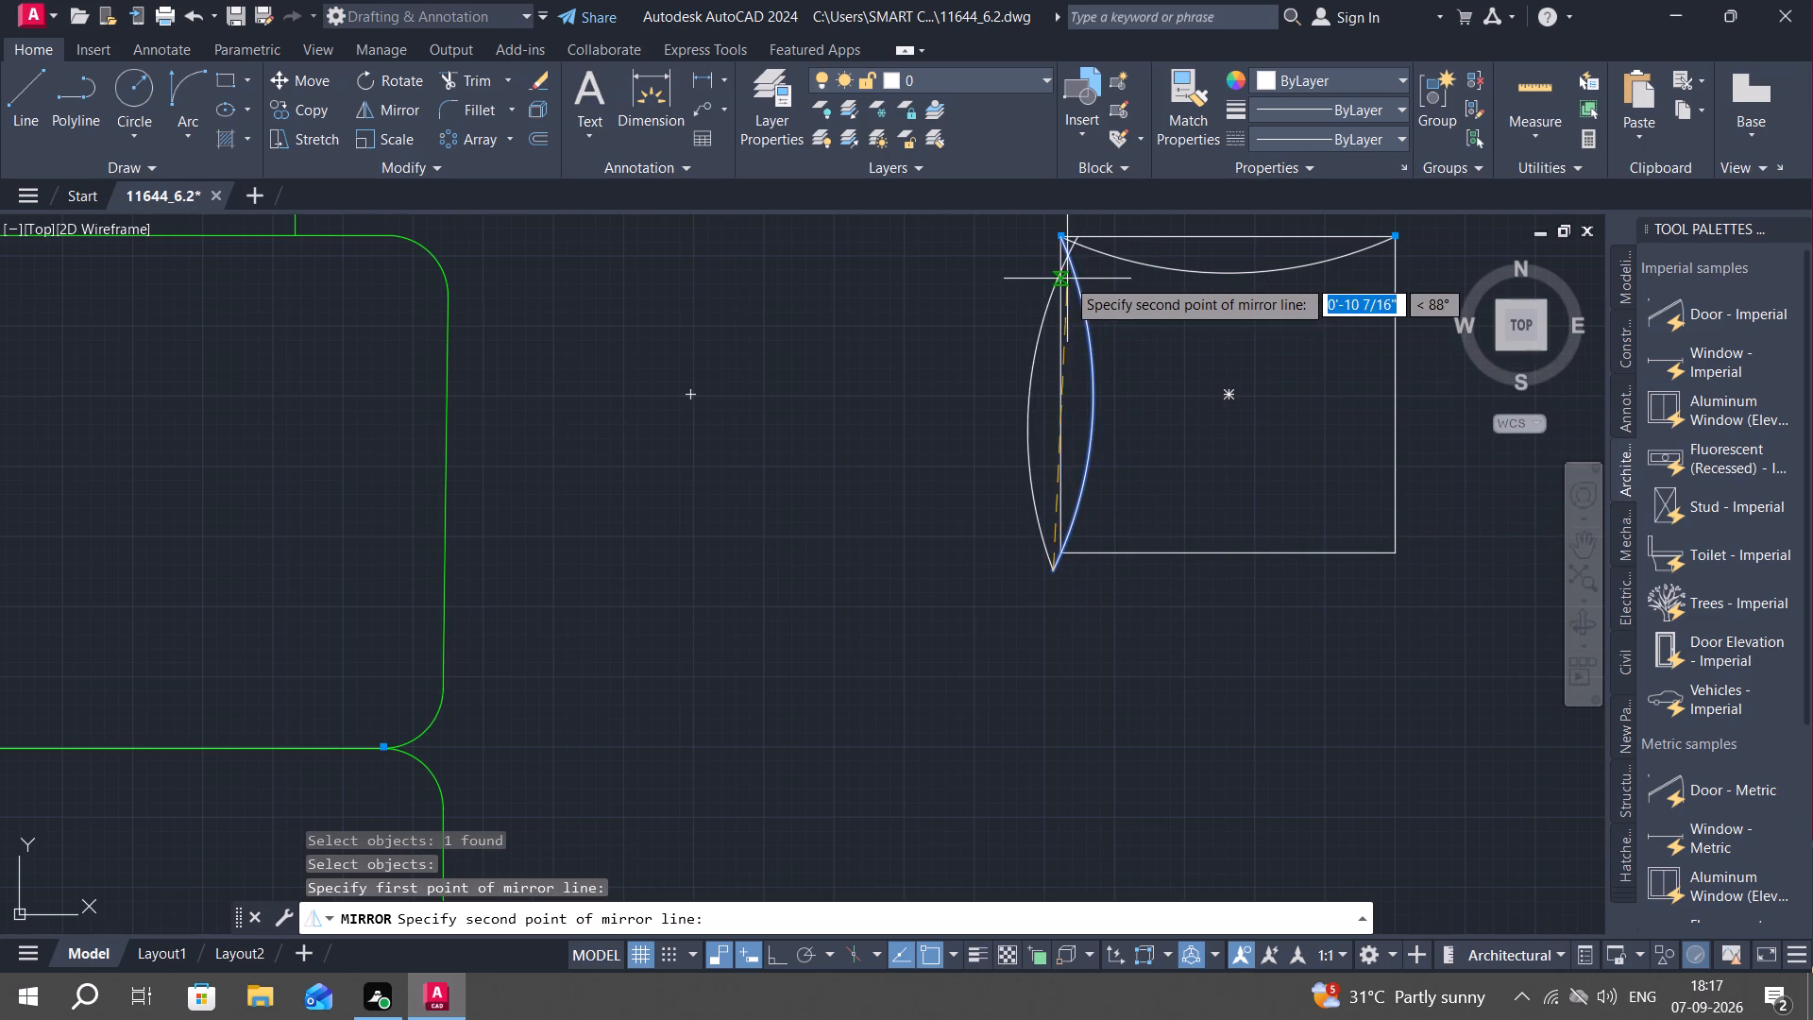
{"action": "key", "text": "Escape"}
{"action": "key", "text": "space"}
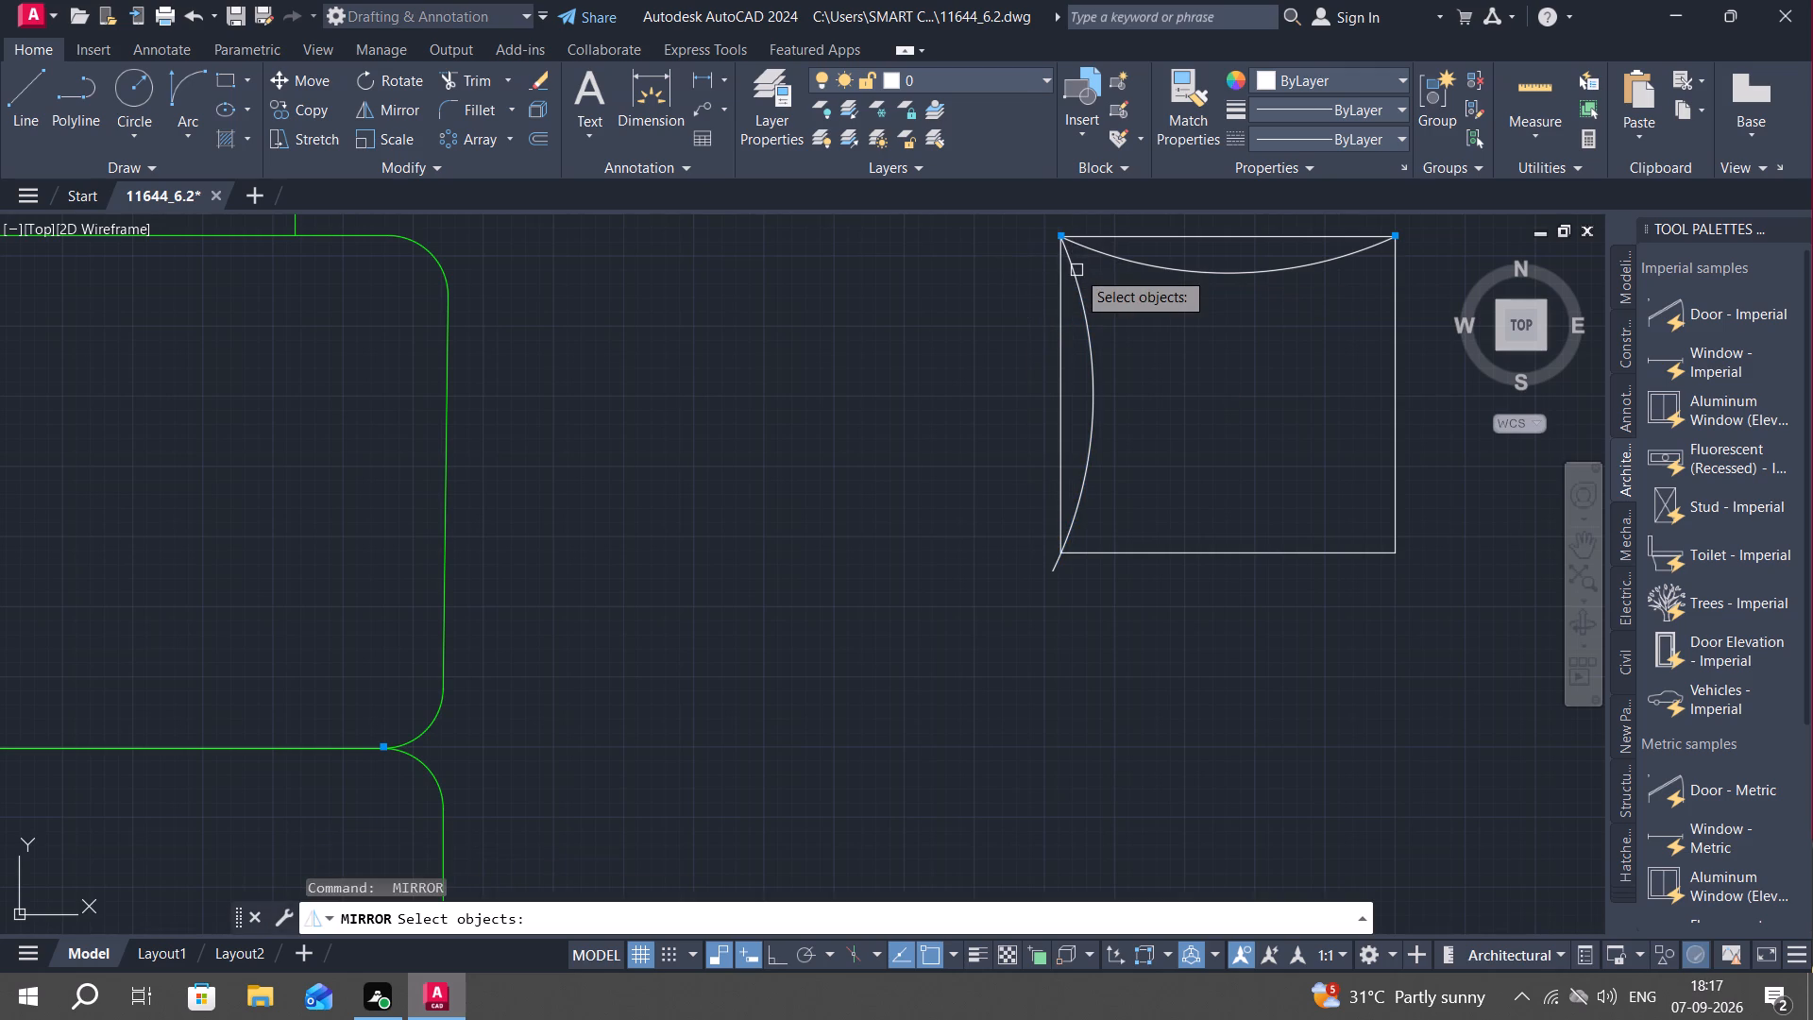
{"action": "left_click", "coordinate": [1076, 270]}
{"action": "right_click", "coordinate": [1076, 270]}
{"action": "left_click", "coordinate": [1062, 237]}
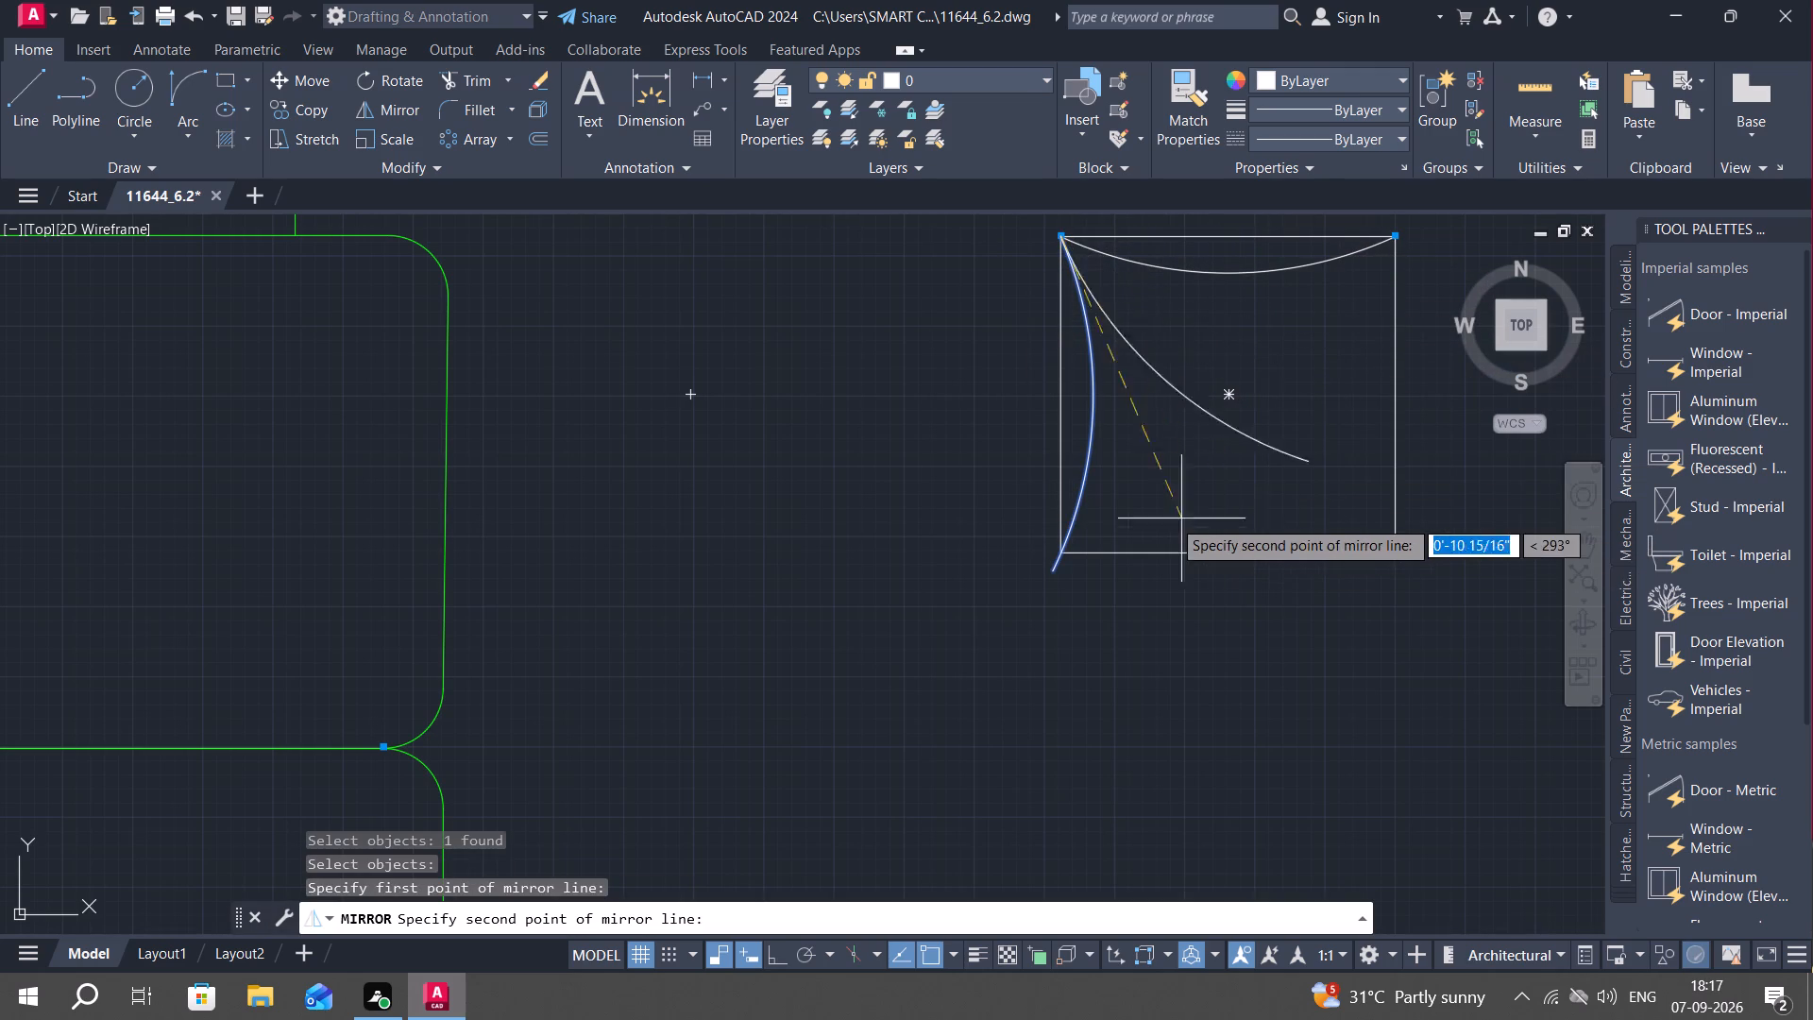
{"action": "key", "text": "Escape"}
Trim off the short end of the left arc that sticks out past the rectangle's lower-left corner.
{"action": "type", "text": "TR"}
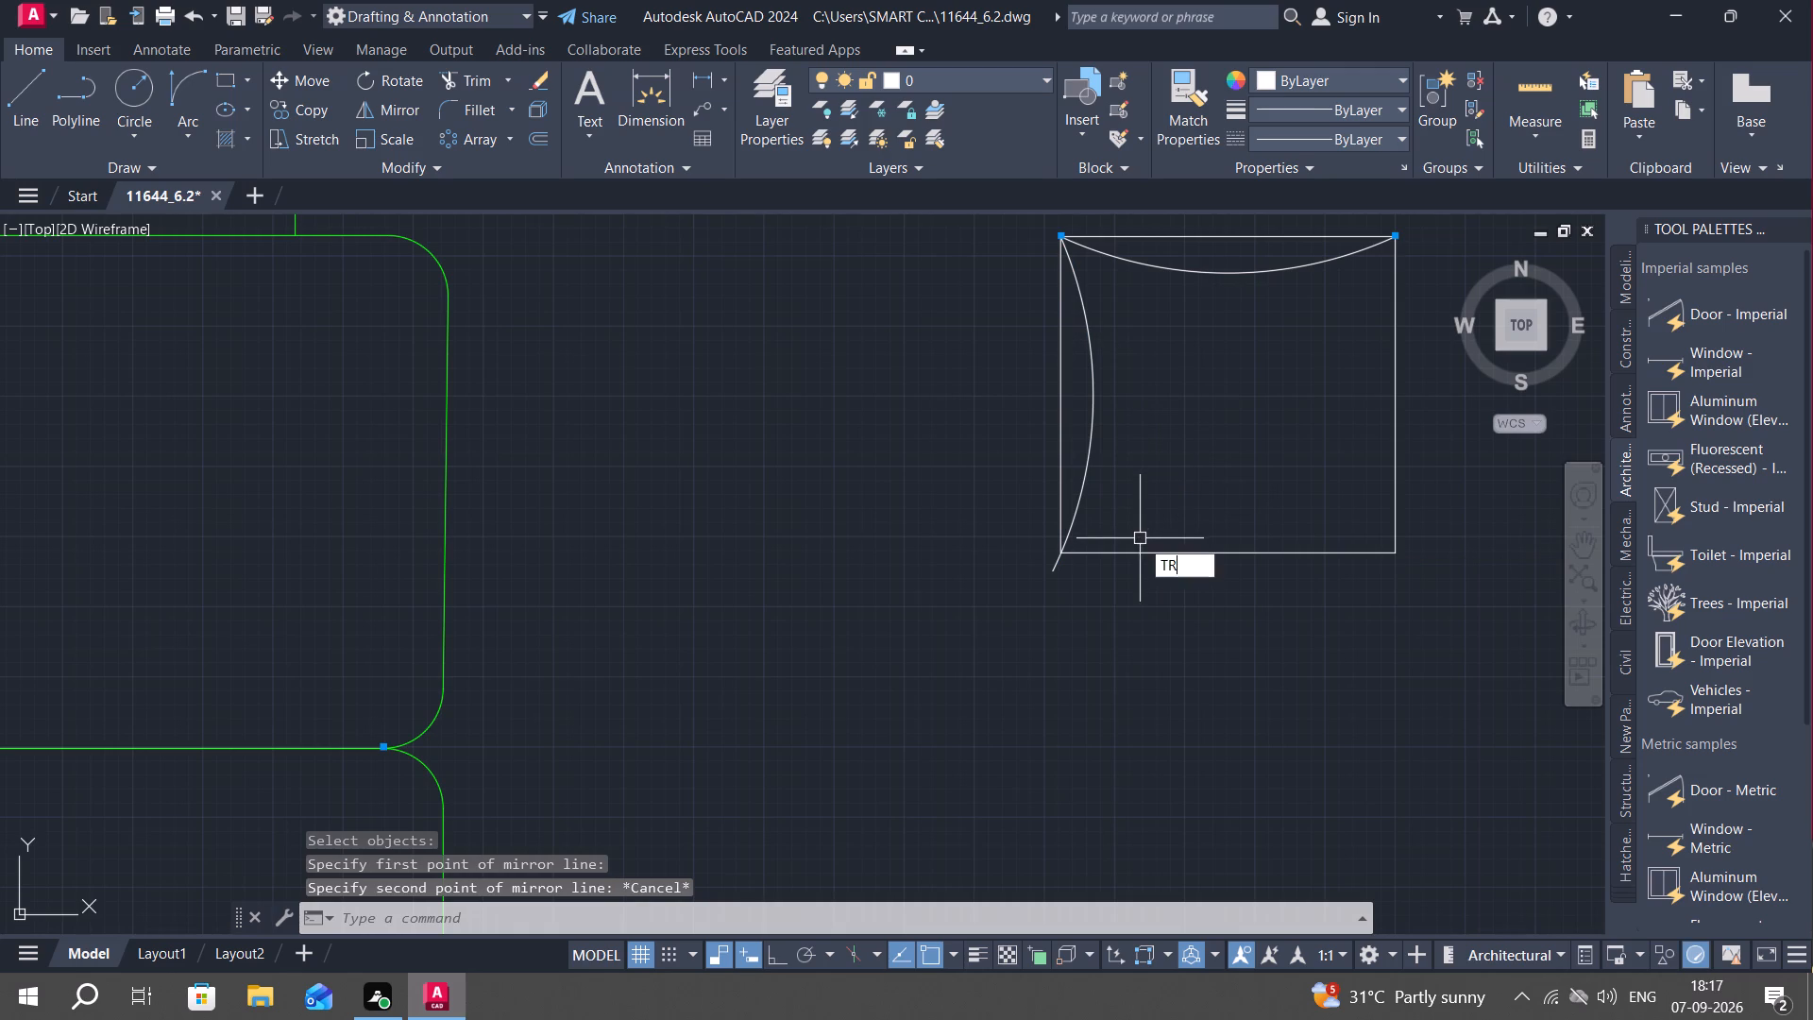
{"action": "key", "text": "space"}
{"action": "left_click", "coordinate": [1054, 565]}
{"action": "key", "text": "Escape"}
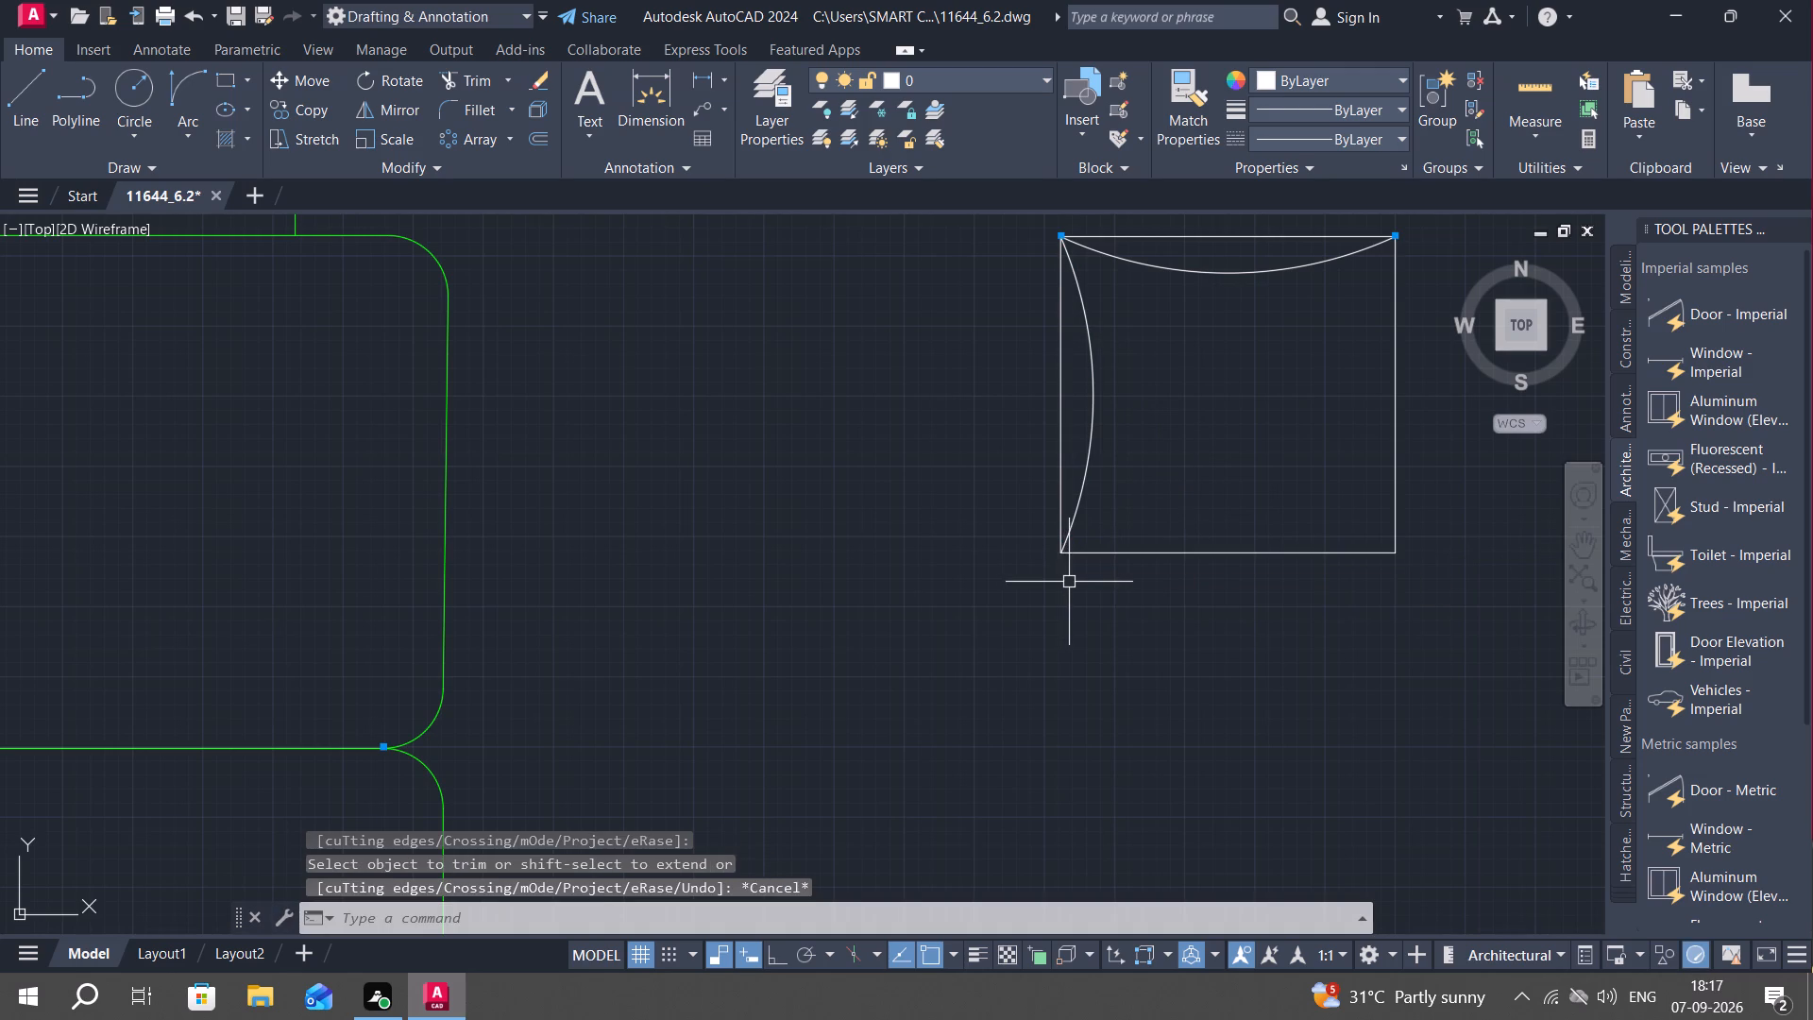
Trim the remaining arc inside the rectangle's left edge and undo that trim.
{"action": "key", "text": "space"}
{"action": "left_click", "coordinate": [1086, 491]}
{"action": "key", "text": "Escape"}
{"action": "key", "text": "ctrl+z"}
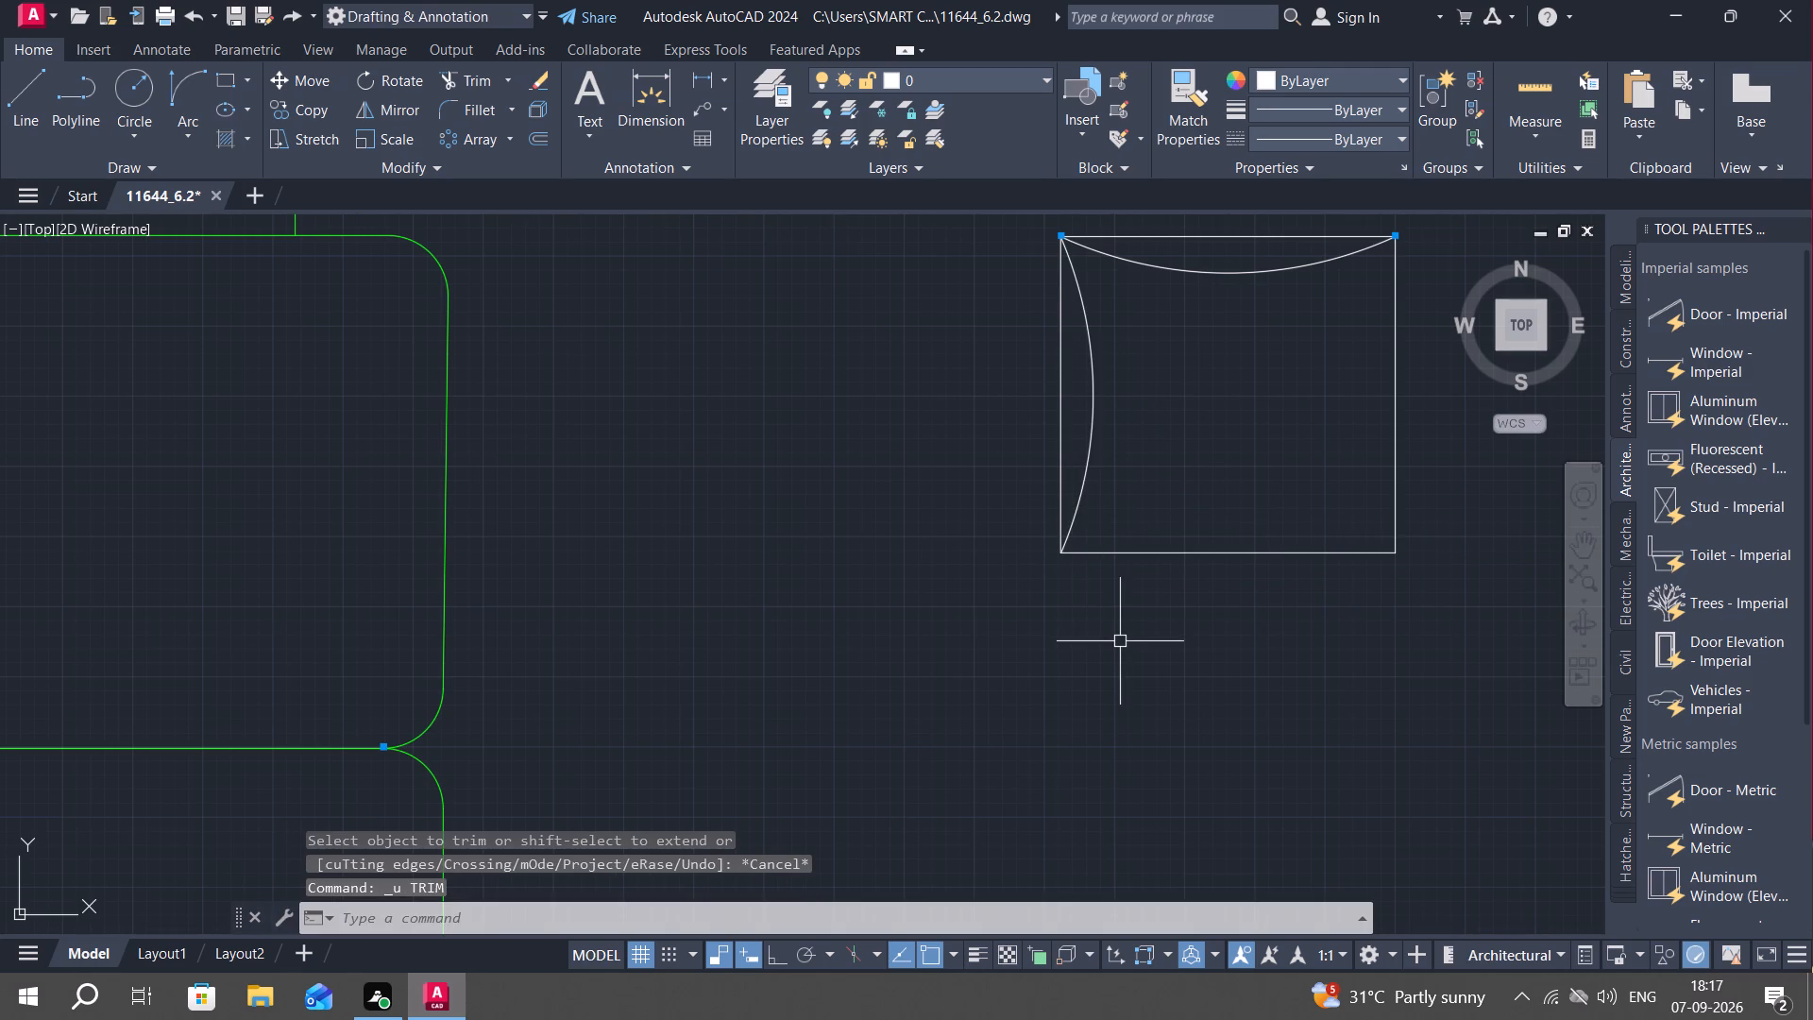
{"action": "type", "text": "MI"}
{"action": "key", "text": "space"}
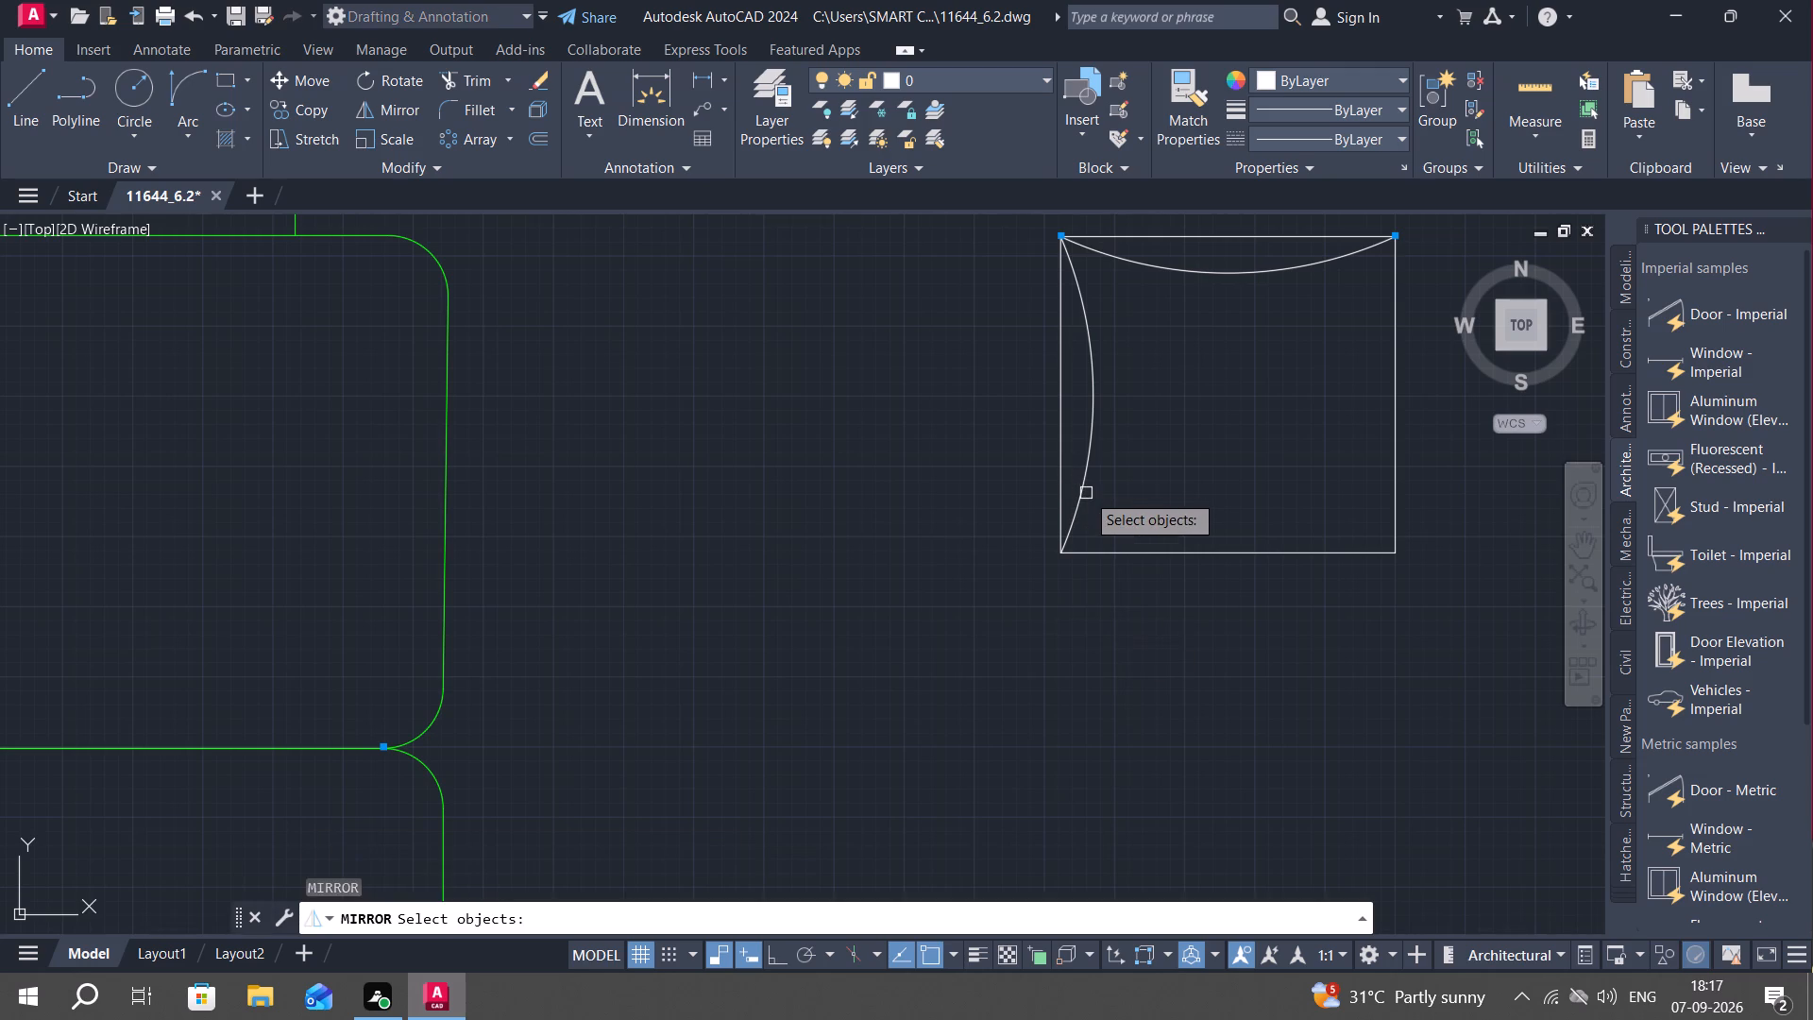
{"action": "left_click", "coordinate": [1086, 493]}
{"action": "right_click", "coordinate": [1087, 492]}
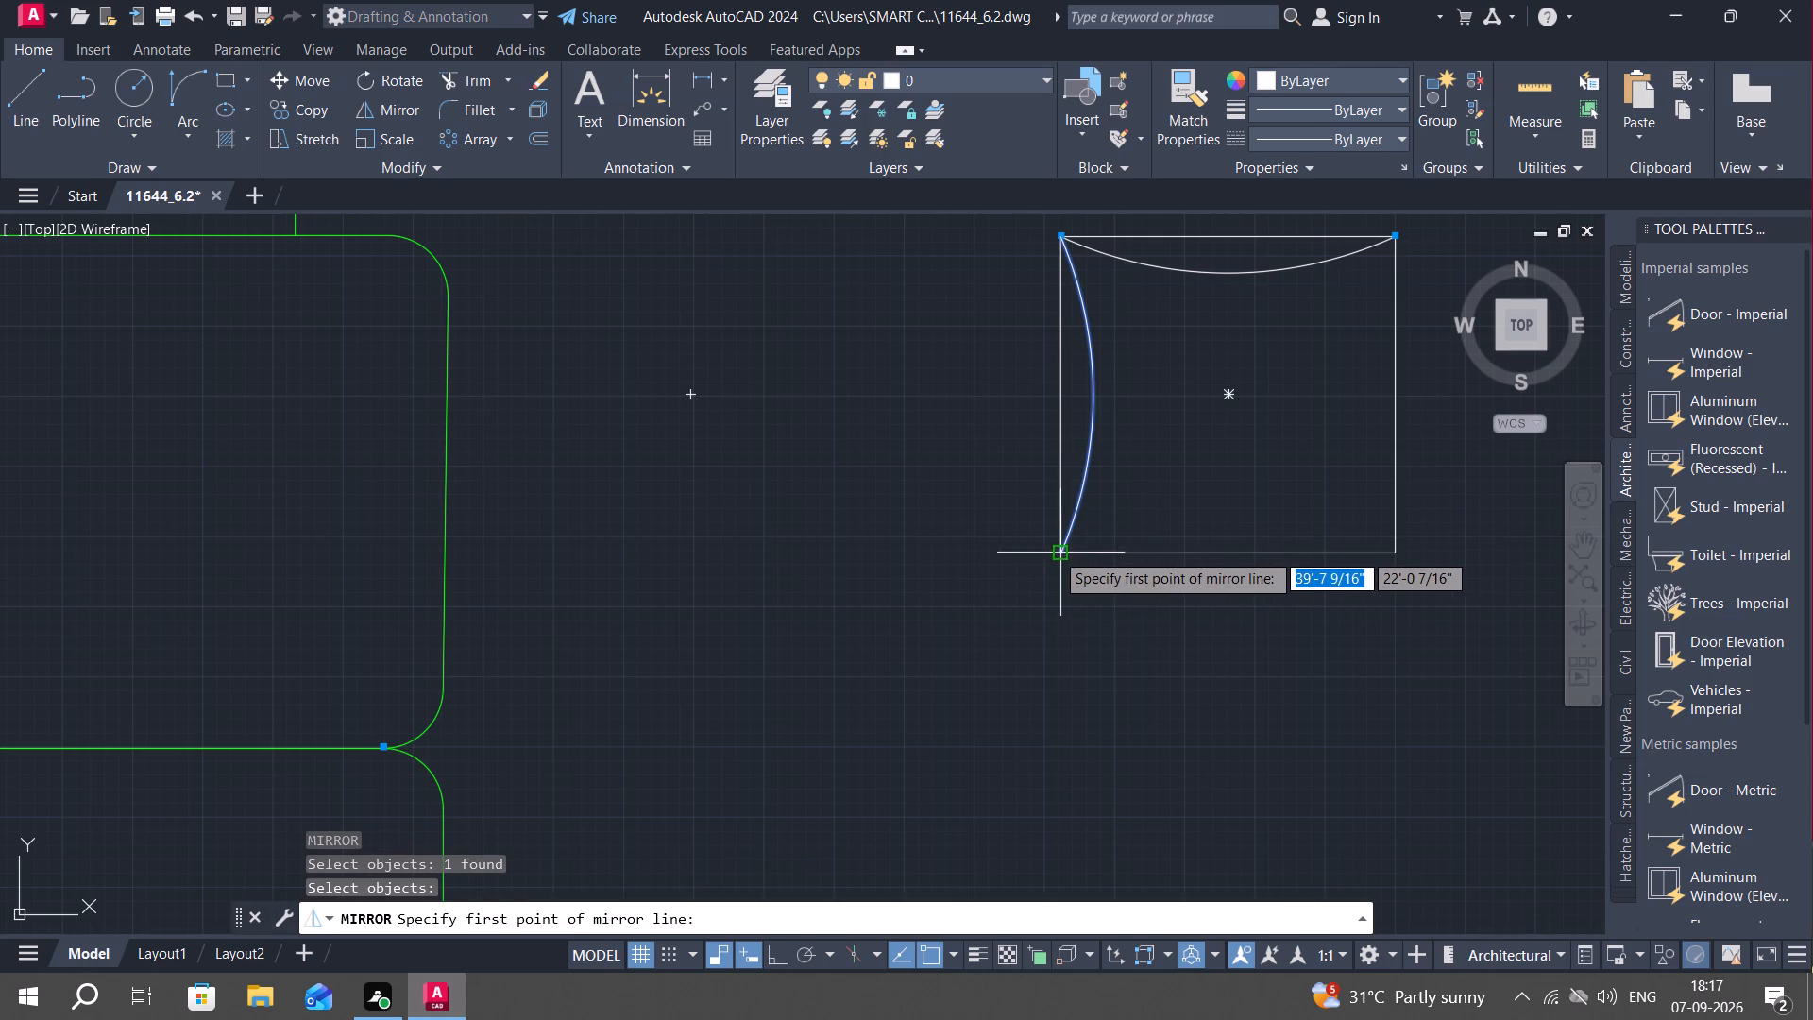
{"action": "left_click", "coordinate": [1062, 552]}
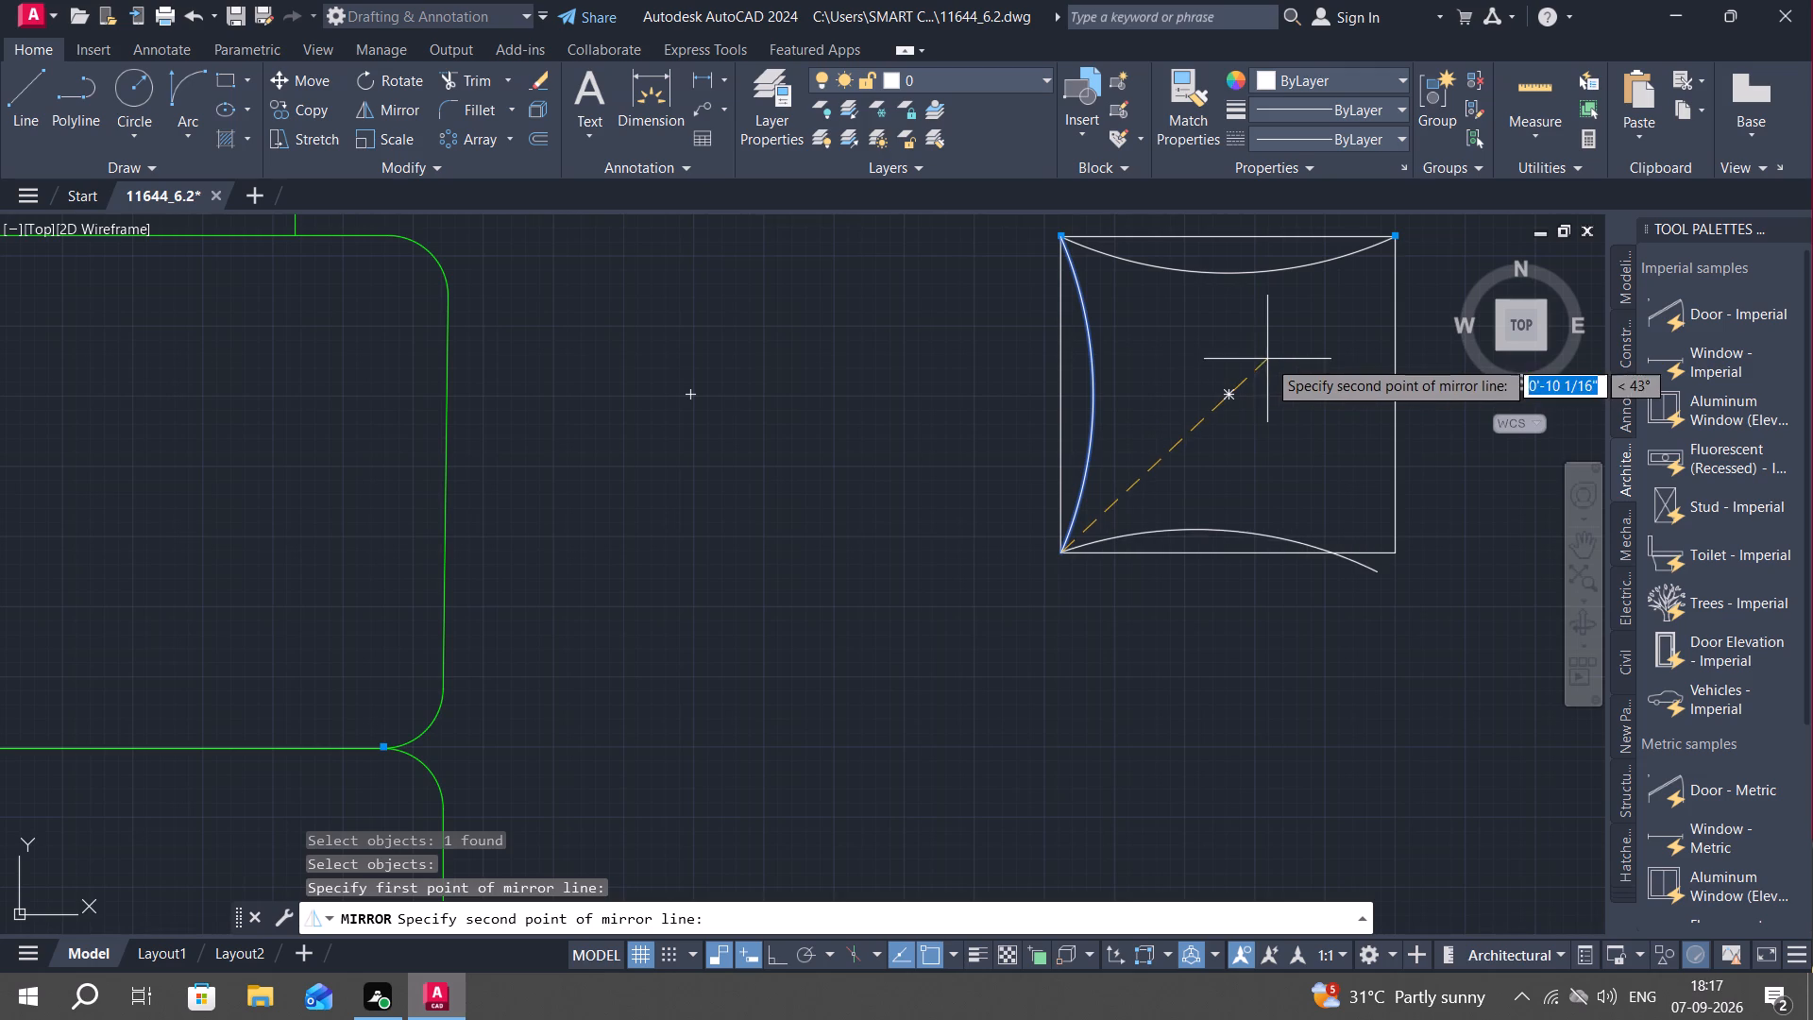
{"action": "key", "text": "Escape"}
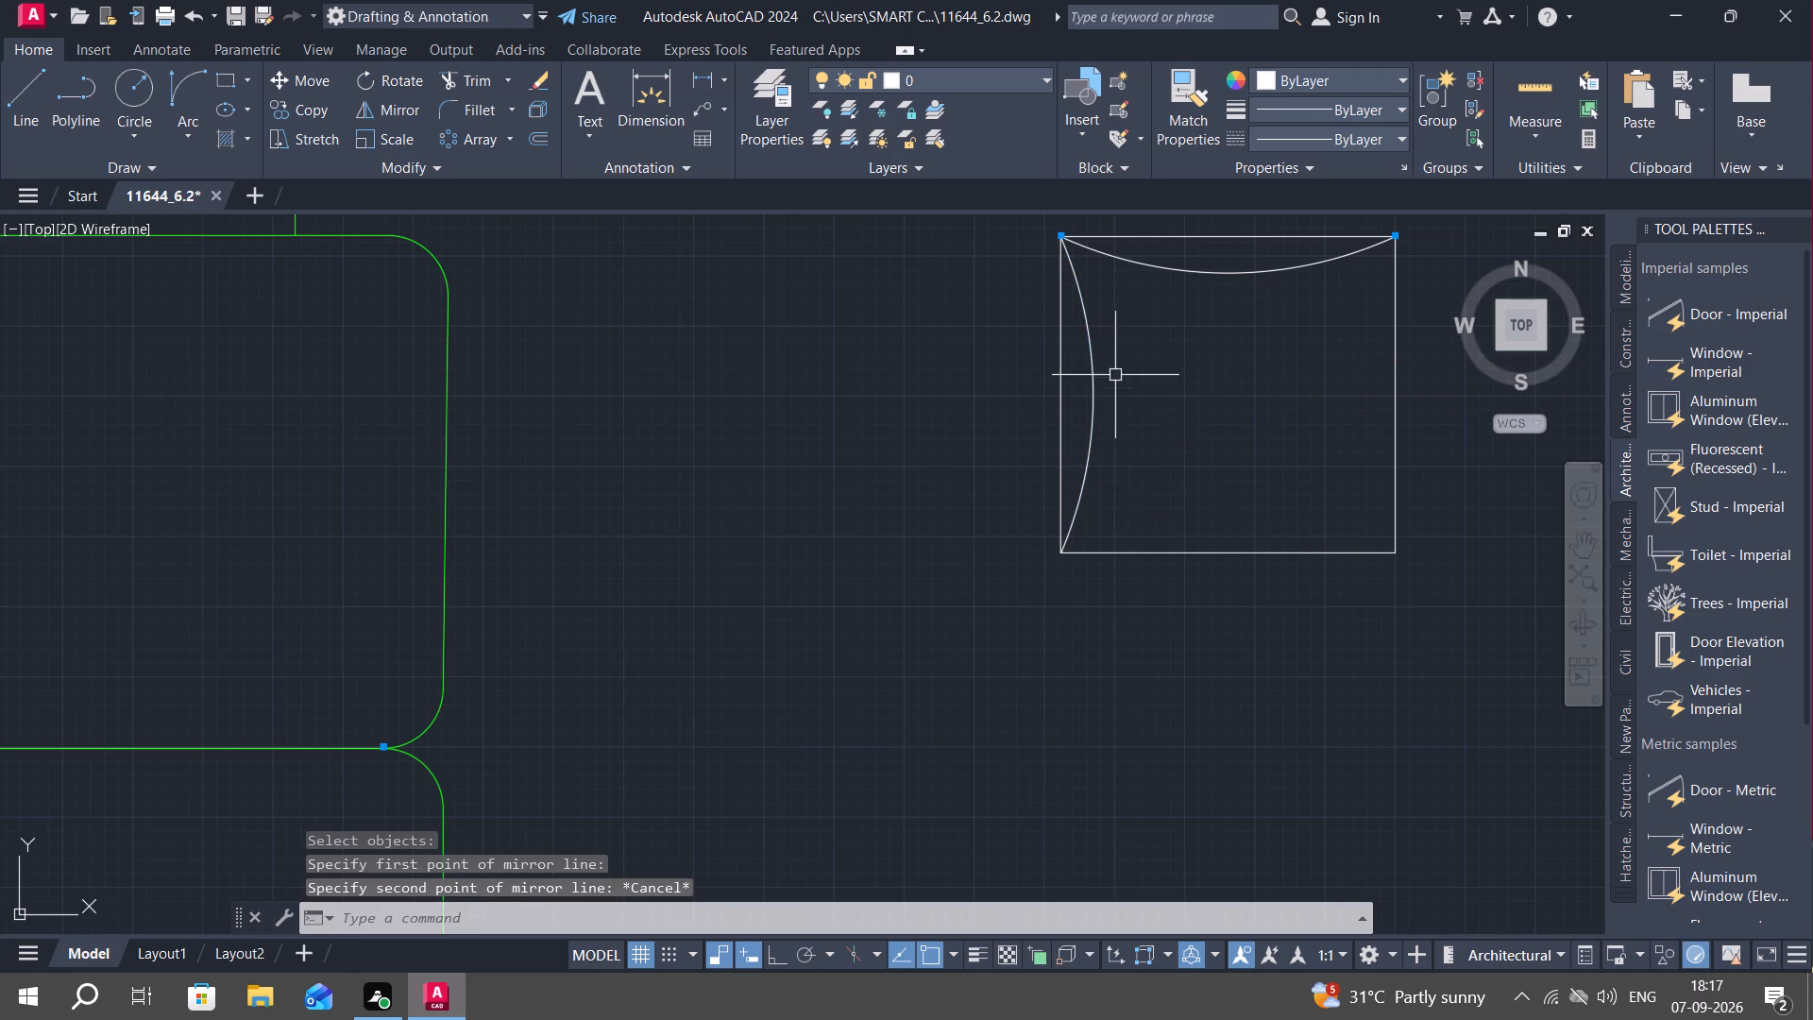
Delete the small rectangle around the two arcs, leaving the arcs in place.
{"action": "left_click", "coordinate": [1058, 348]}
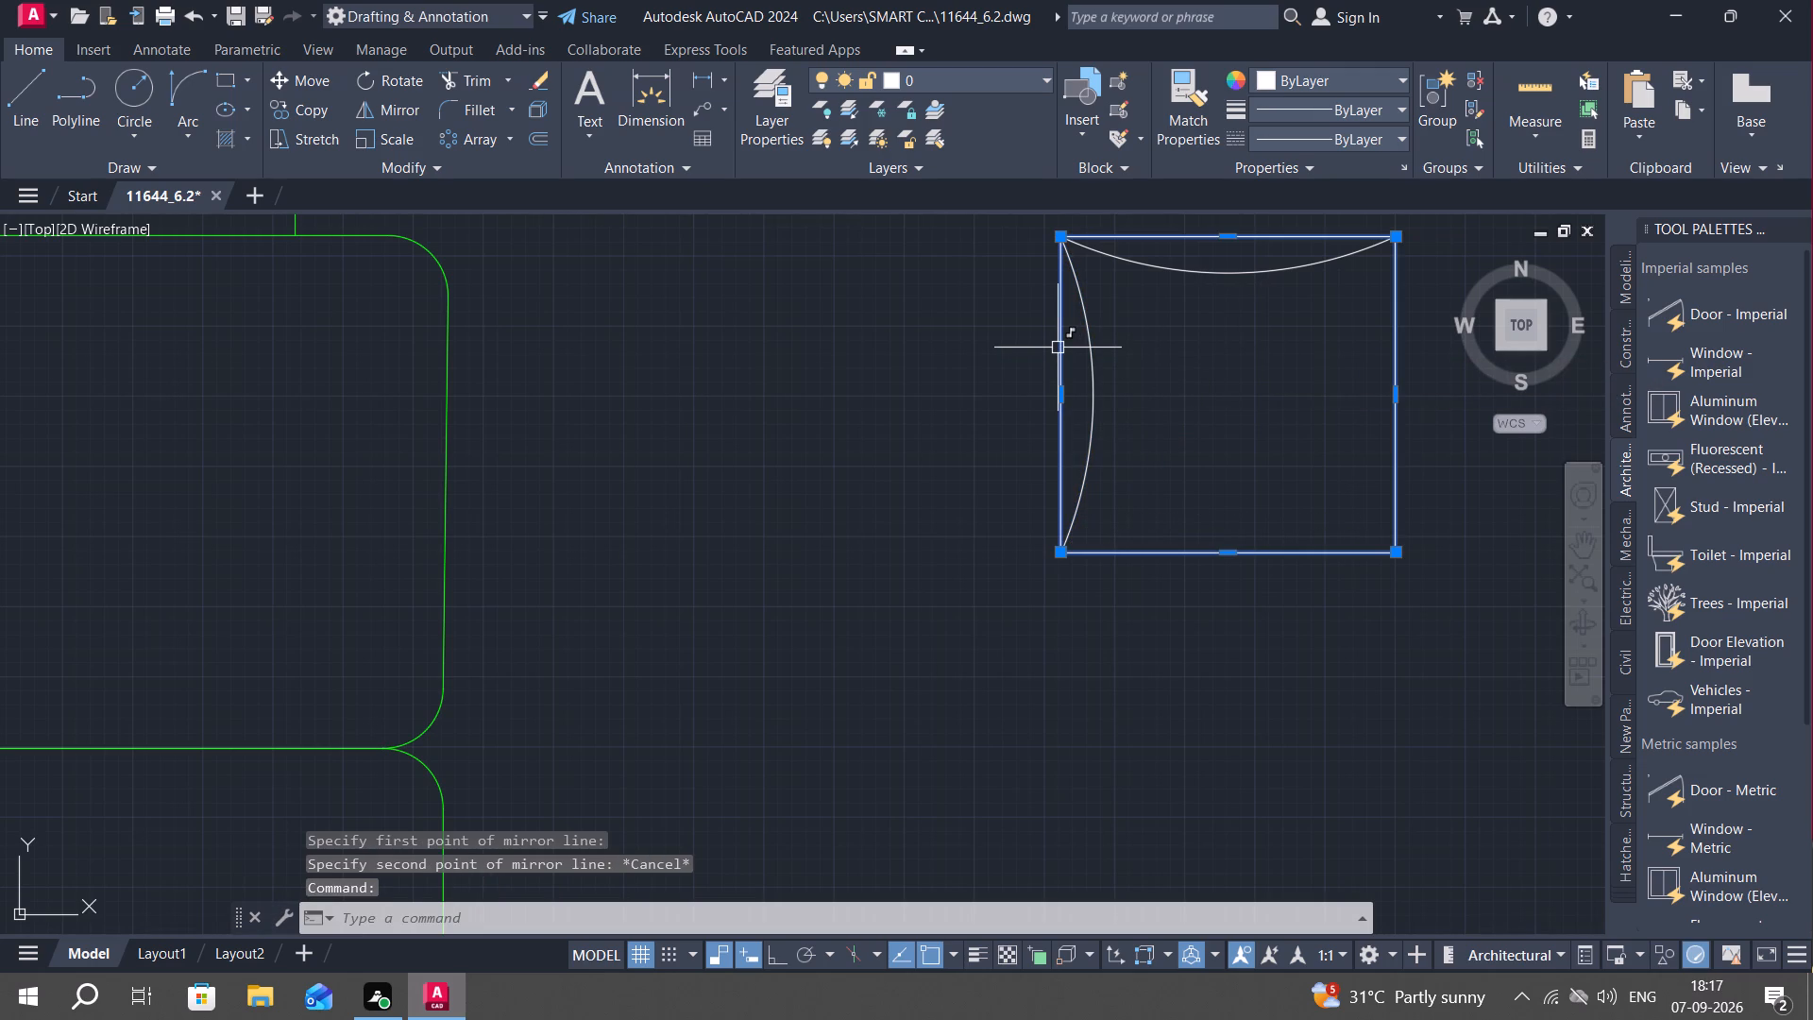
{"action": "key", "text": "Delete"}
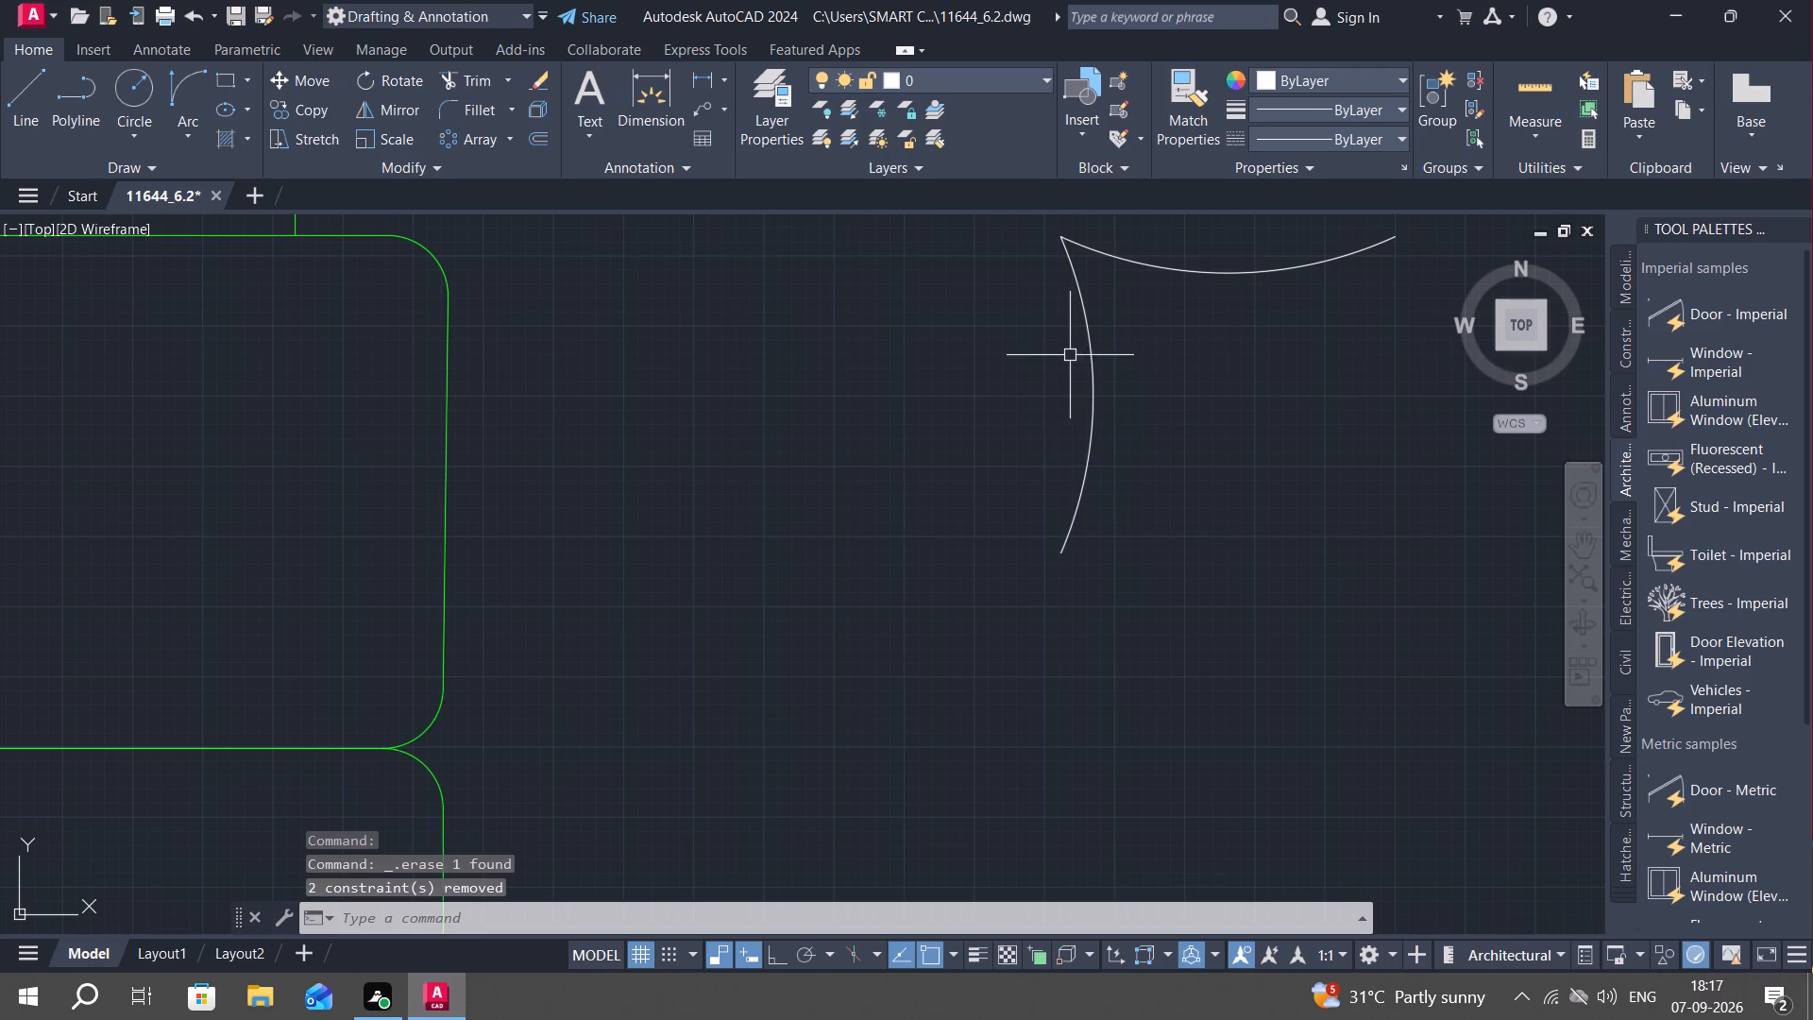
Draw a 9" by 9" rectangle in the empty space between the green sofa and the two loose arcs.
{"action": "type", "text": "REC"}
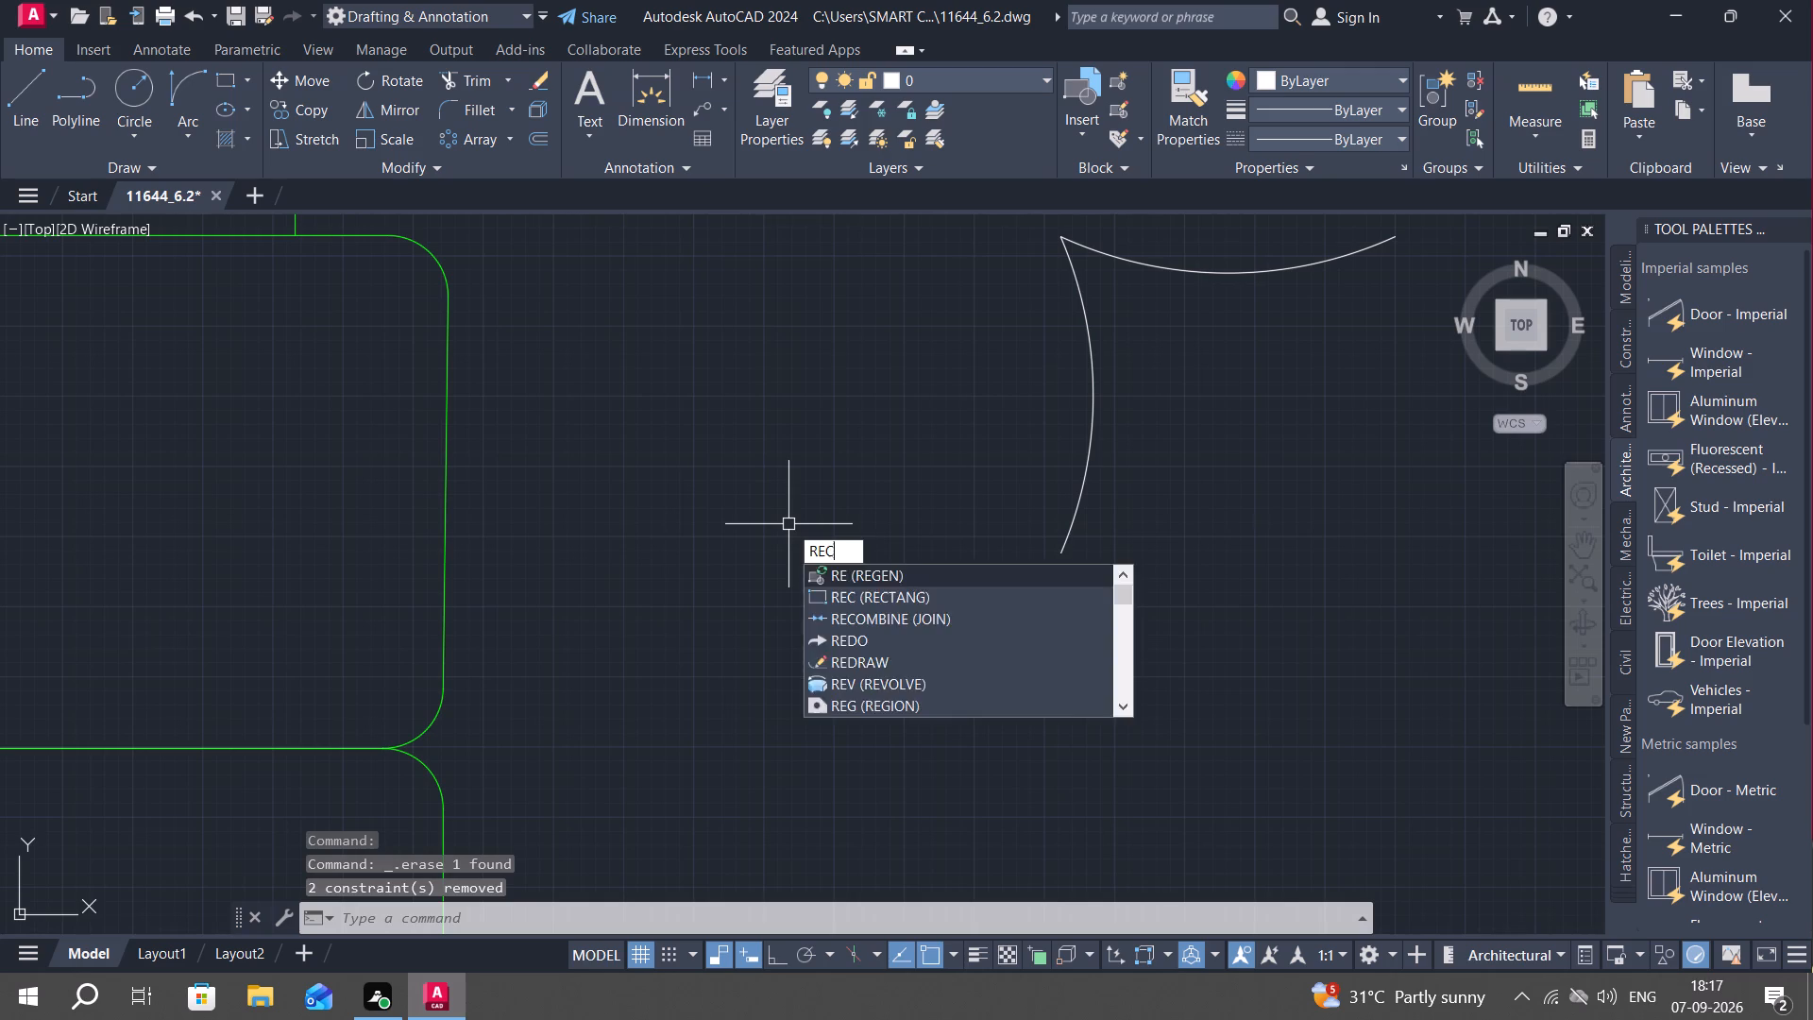
{"action": "key", "text": "space"}
{"action": "left_click", "coordinate": [760, 501]}
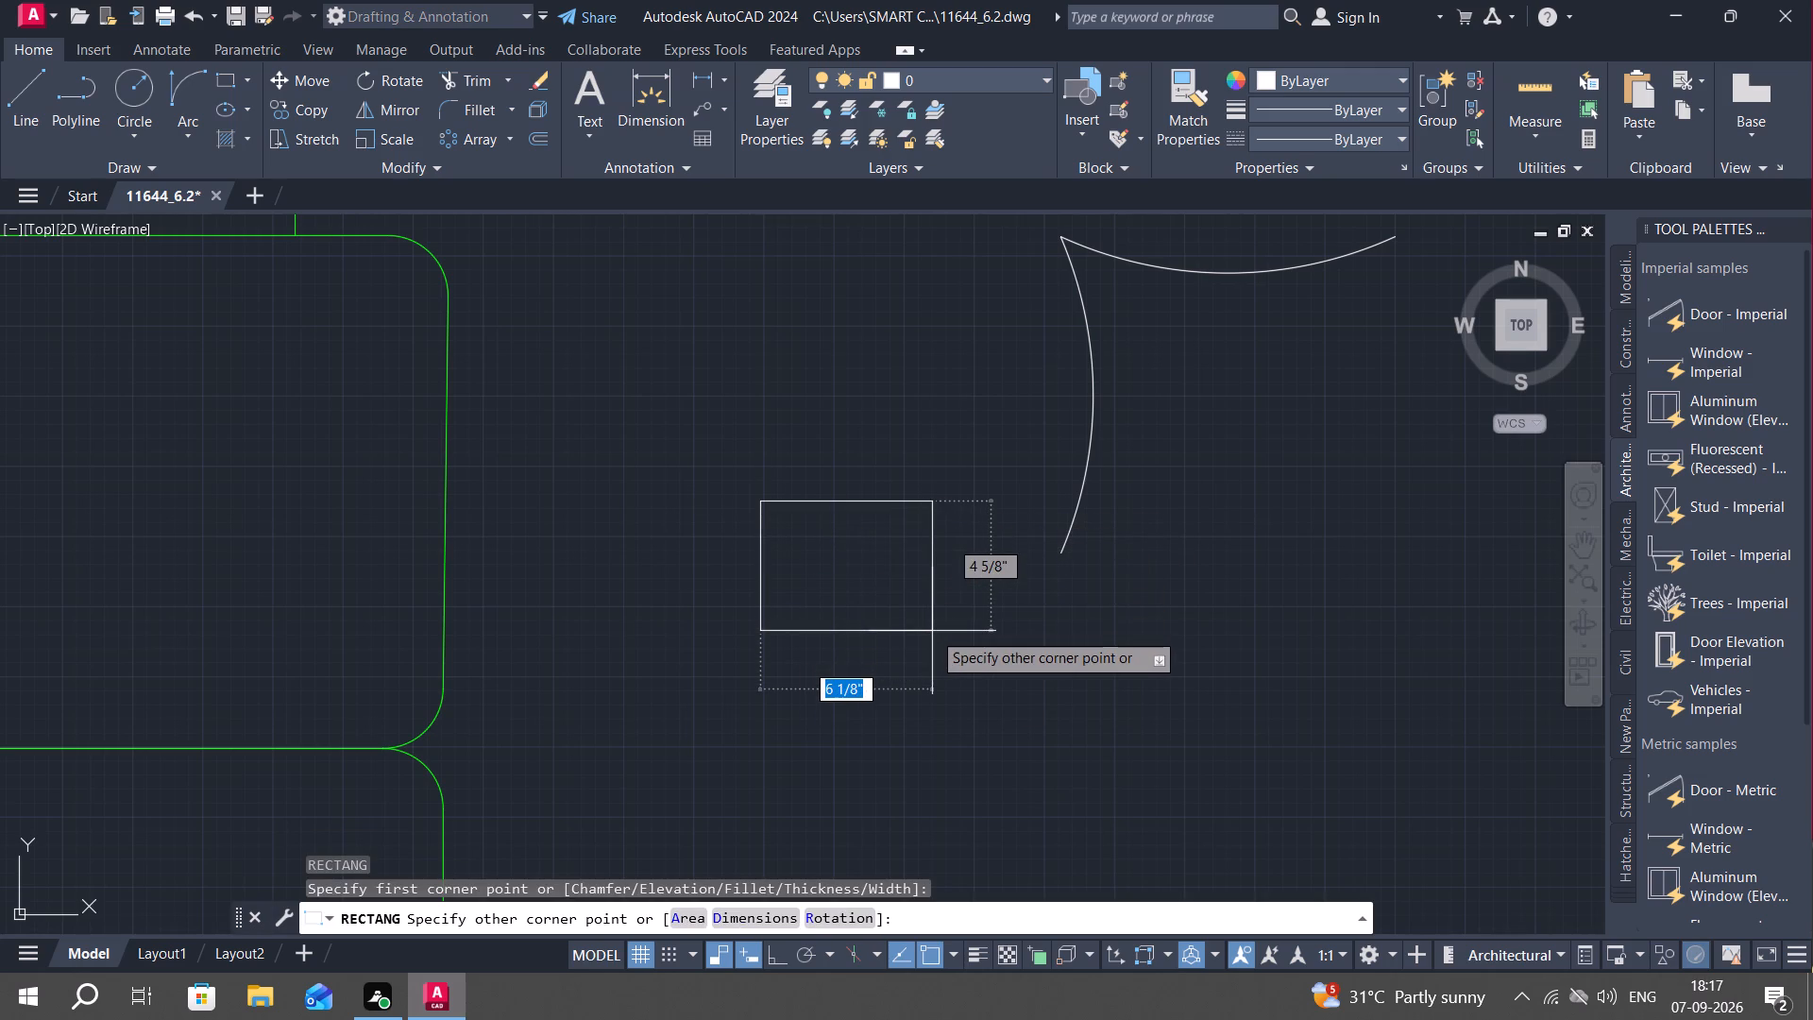
{"action": "type", "text": "D"}
{"action": "key", "text": "space"}
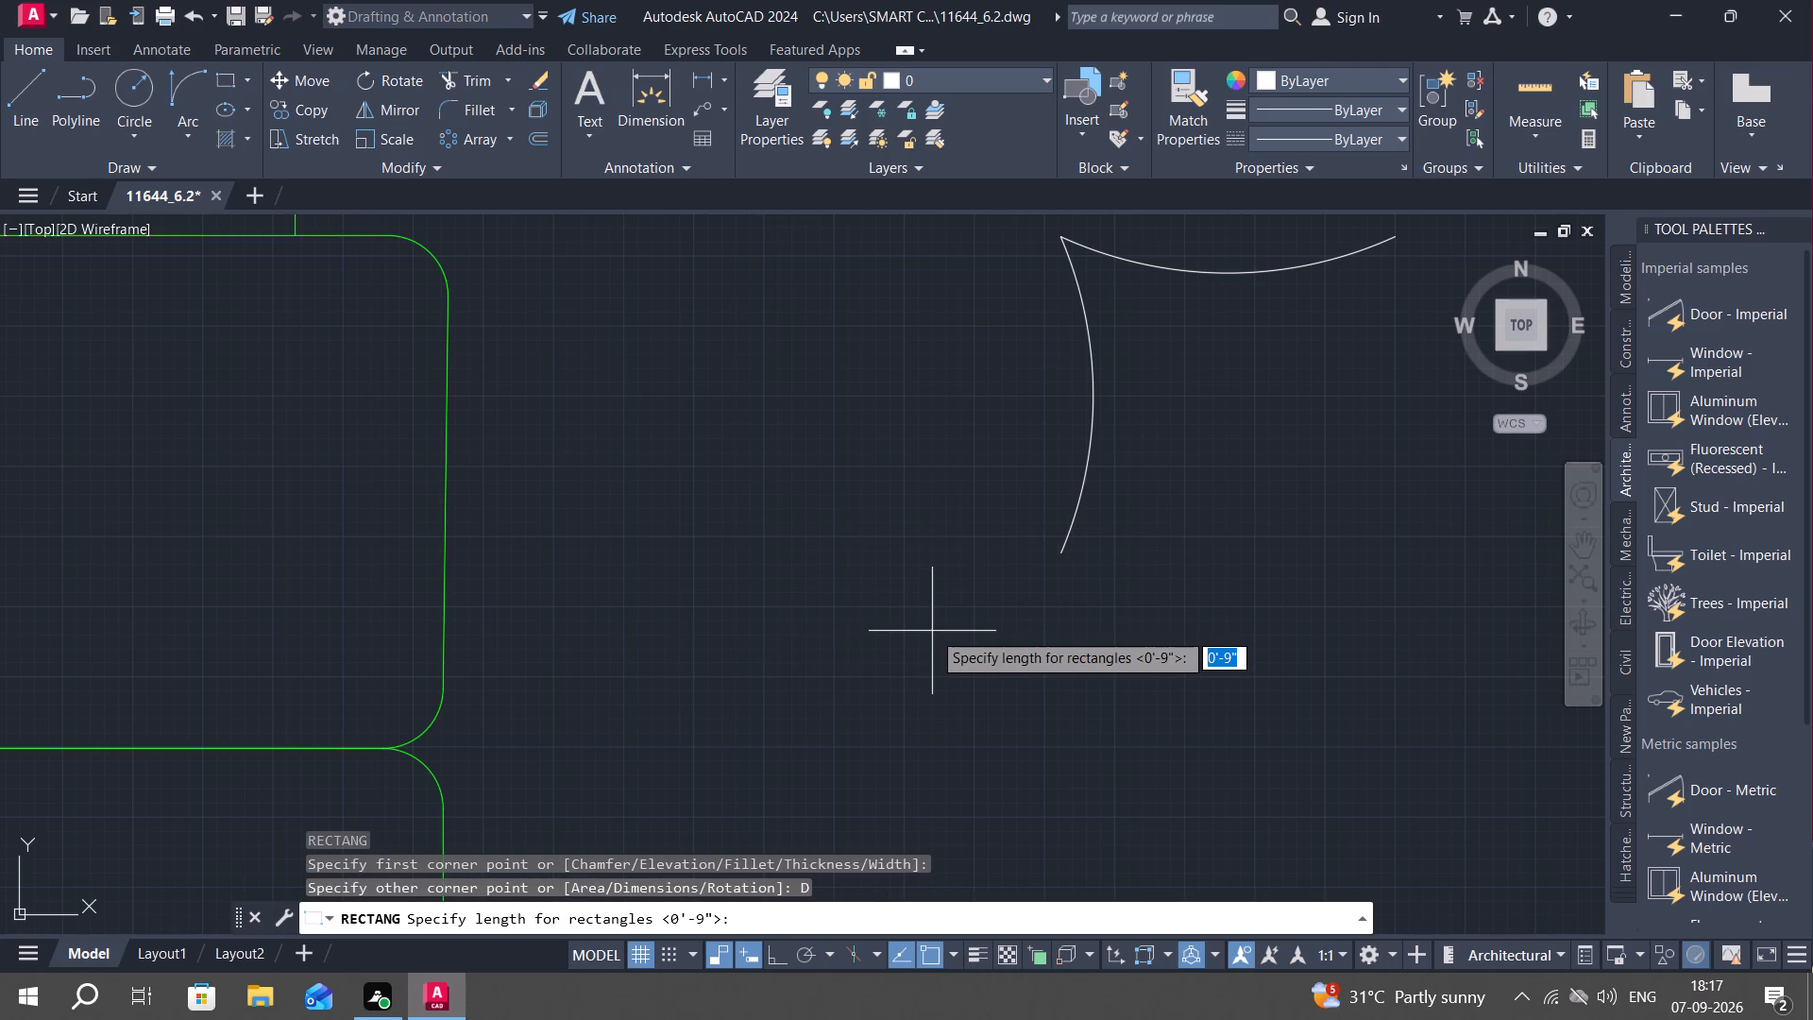
{"action": "type", "text": "9\""}
{"action": "key", "text": "Return"}
{"action": "type", "text": "9\""}
{"action": "key", "text": "Return"}
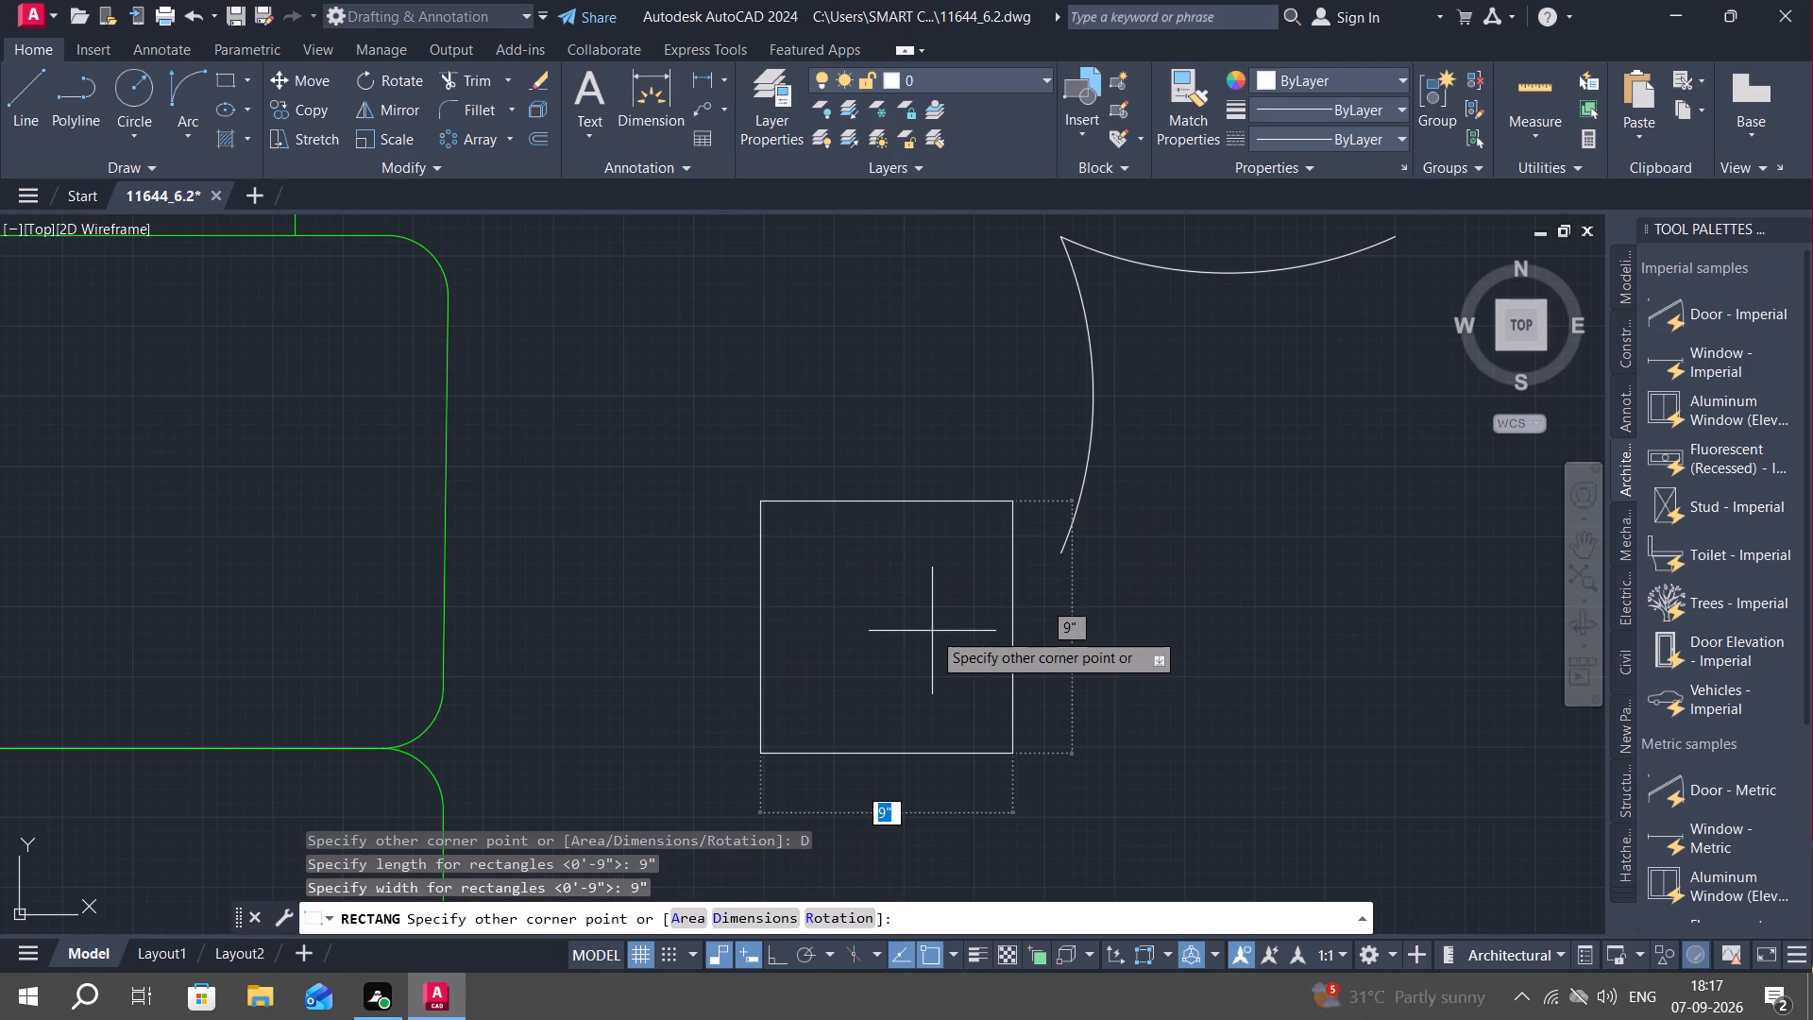
{"action": "left_click", "coordinate": [932, 631]}
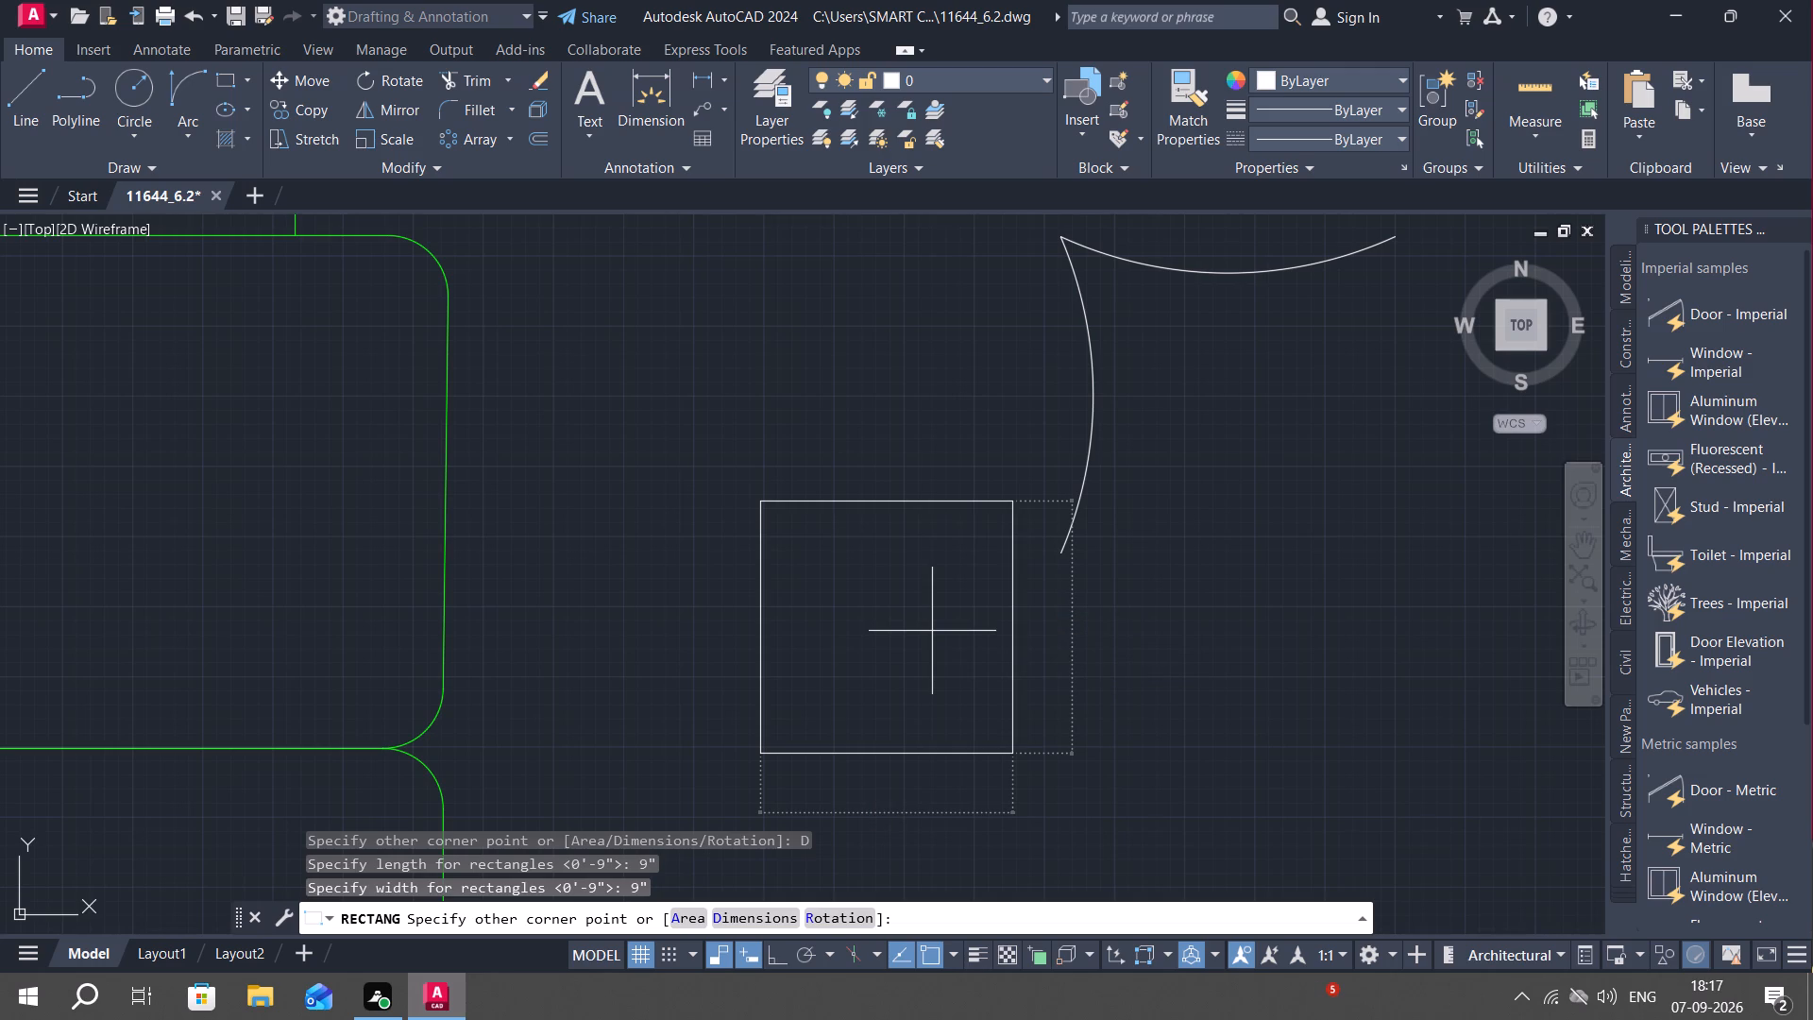
{"action": "left_click", "coordinate": [872, 450]}
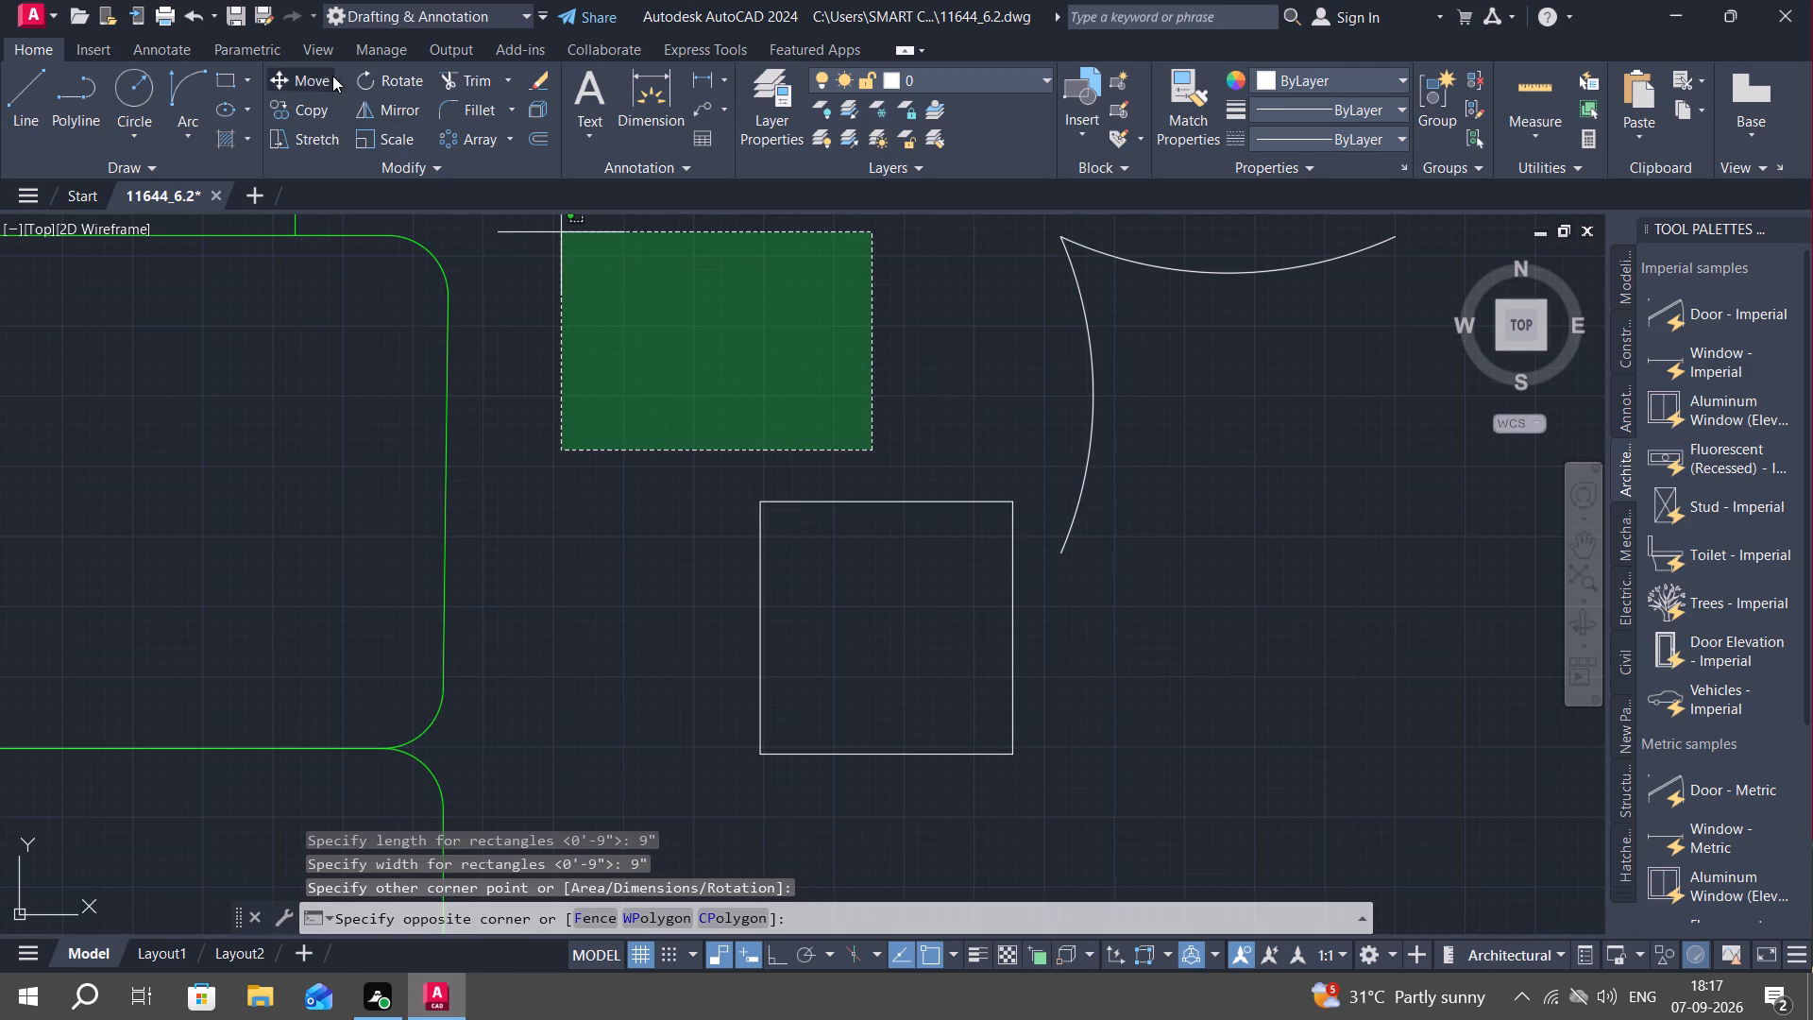
Draw a start-end-direction arc between the square's two upper corners, bowing inward with a start tangent of about 20°.
{"action": "left_click", "coordinate": [192, 121]}
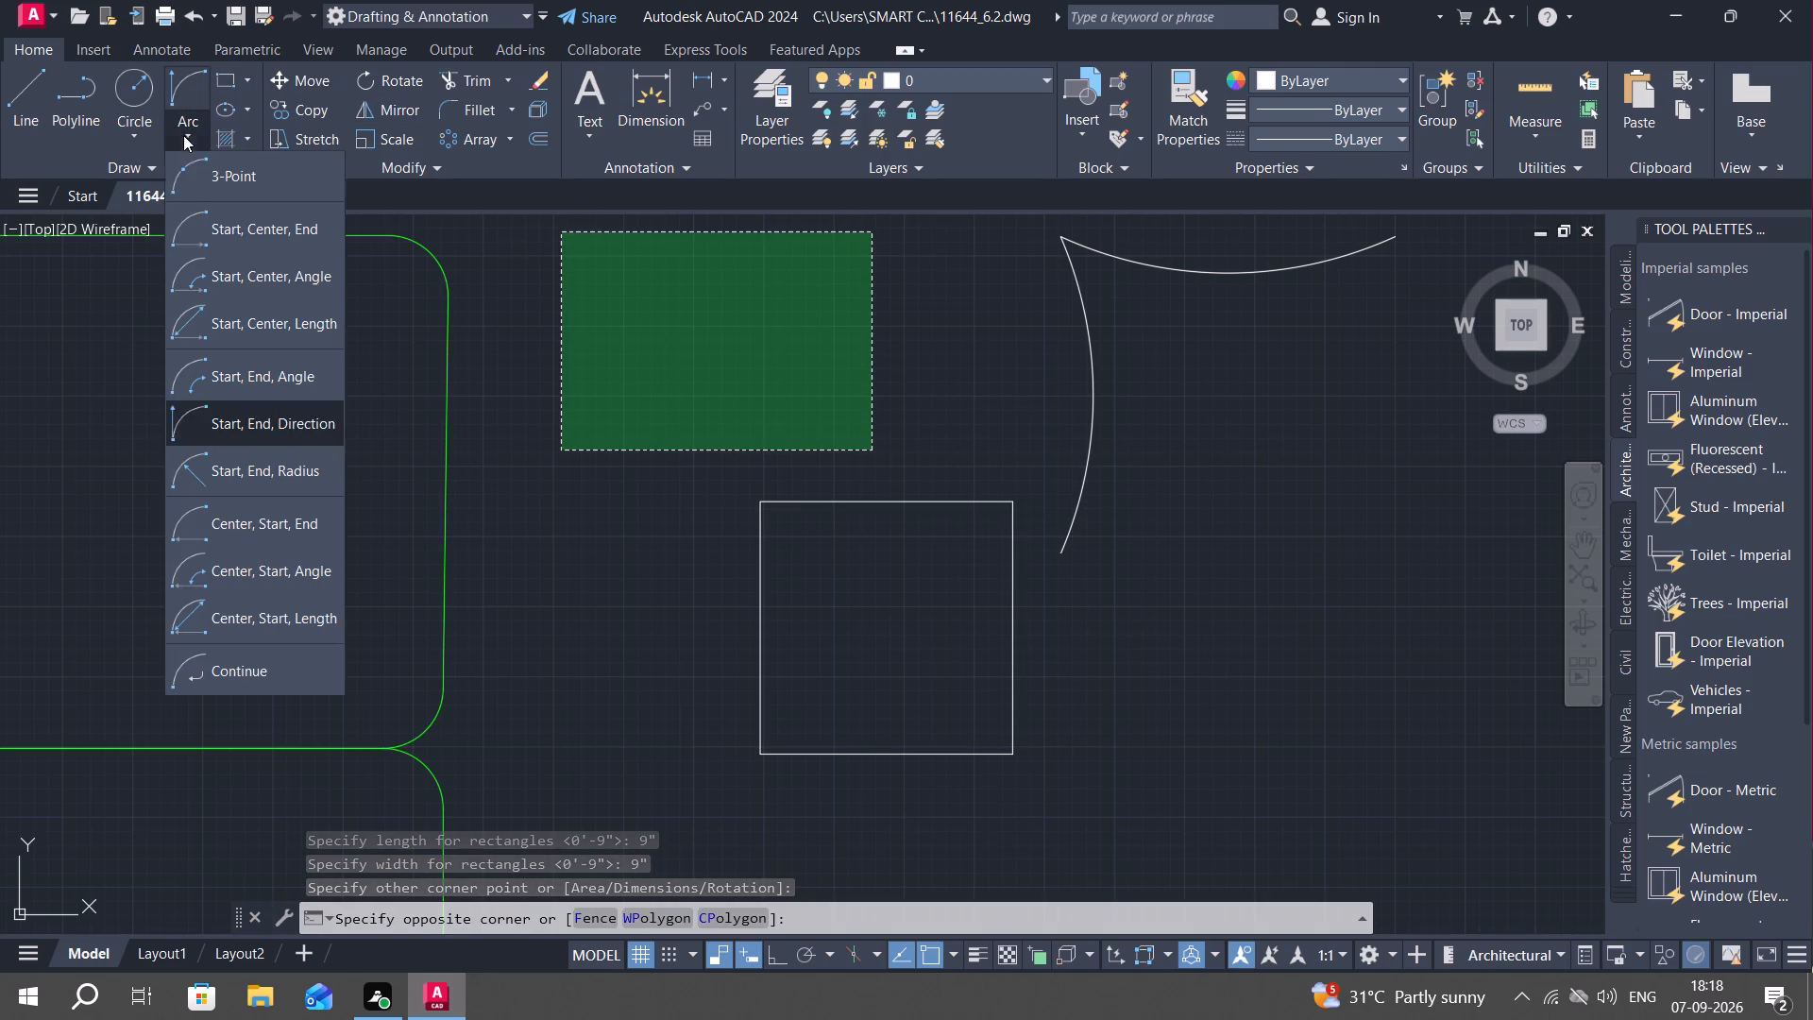
{"action": "left_click", "coordinate": [263, 418]}
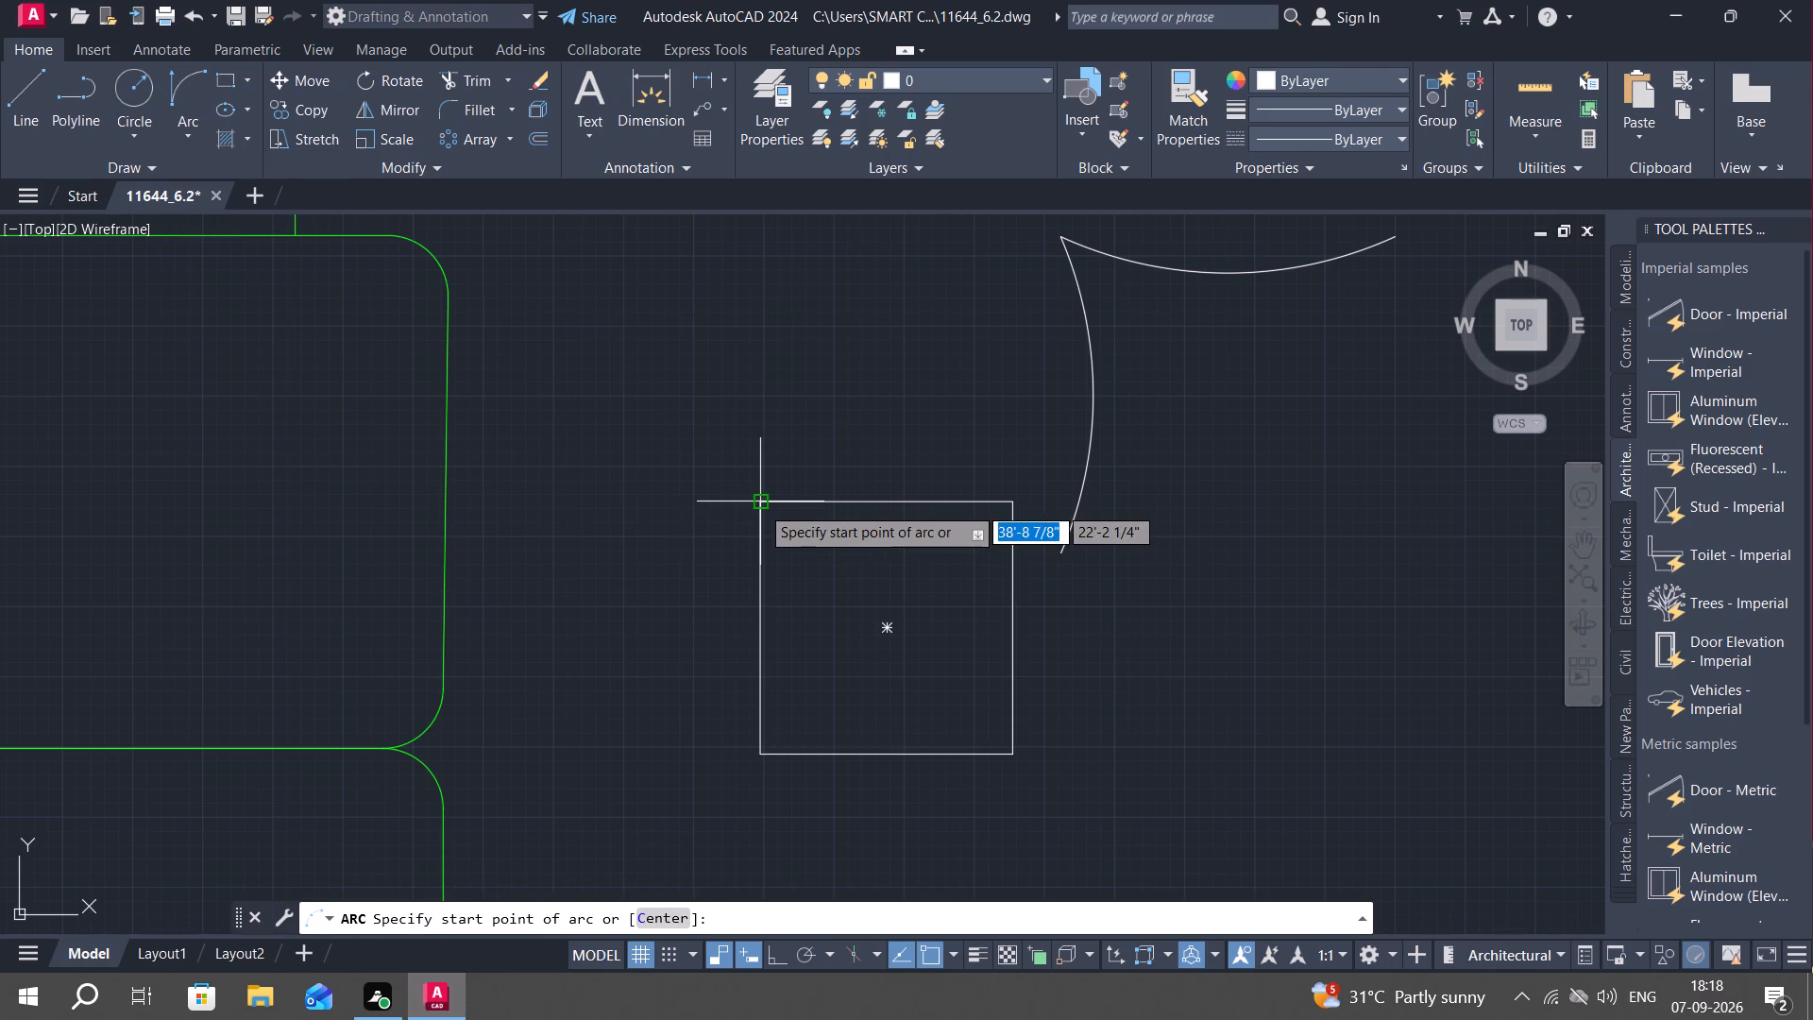
{"action": "left_click", "coordinate": [761, 509]}
{"action": "left_click", "coordinate": [1014, 503]}
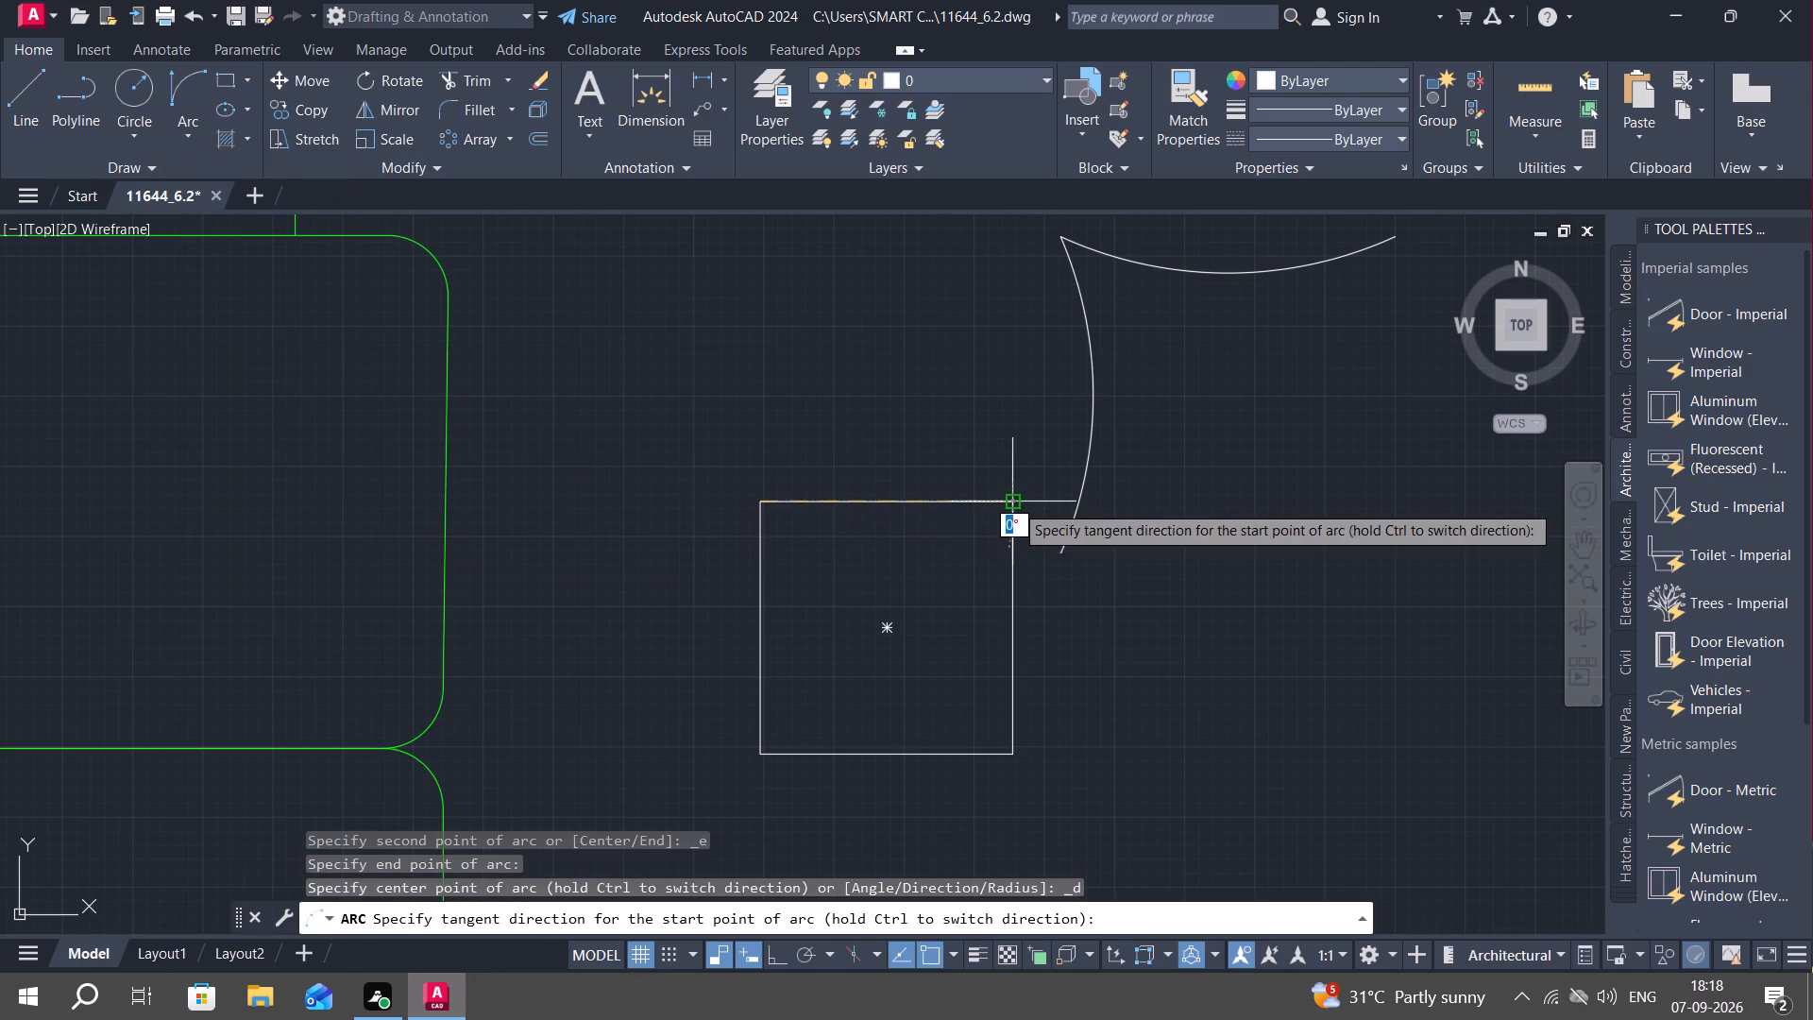
{"action": "left_click", "coordinate": [981, 581]}
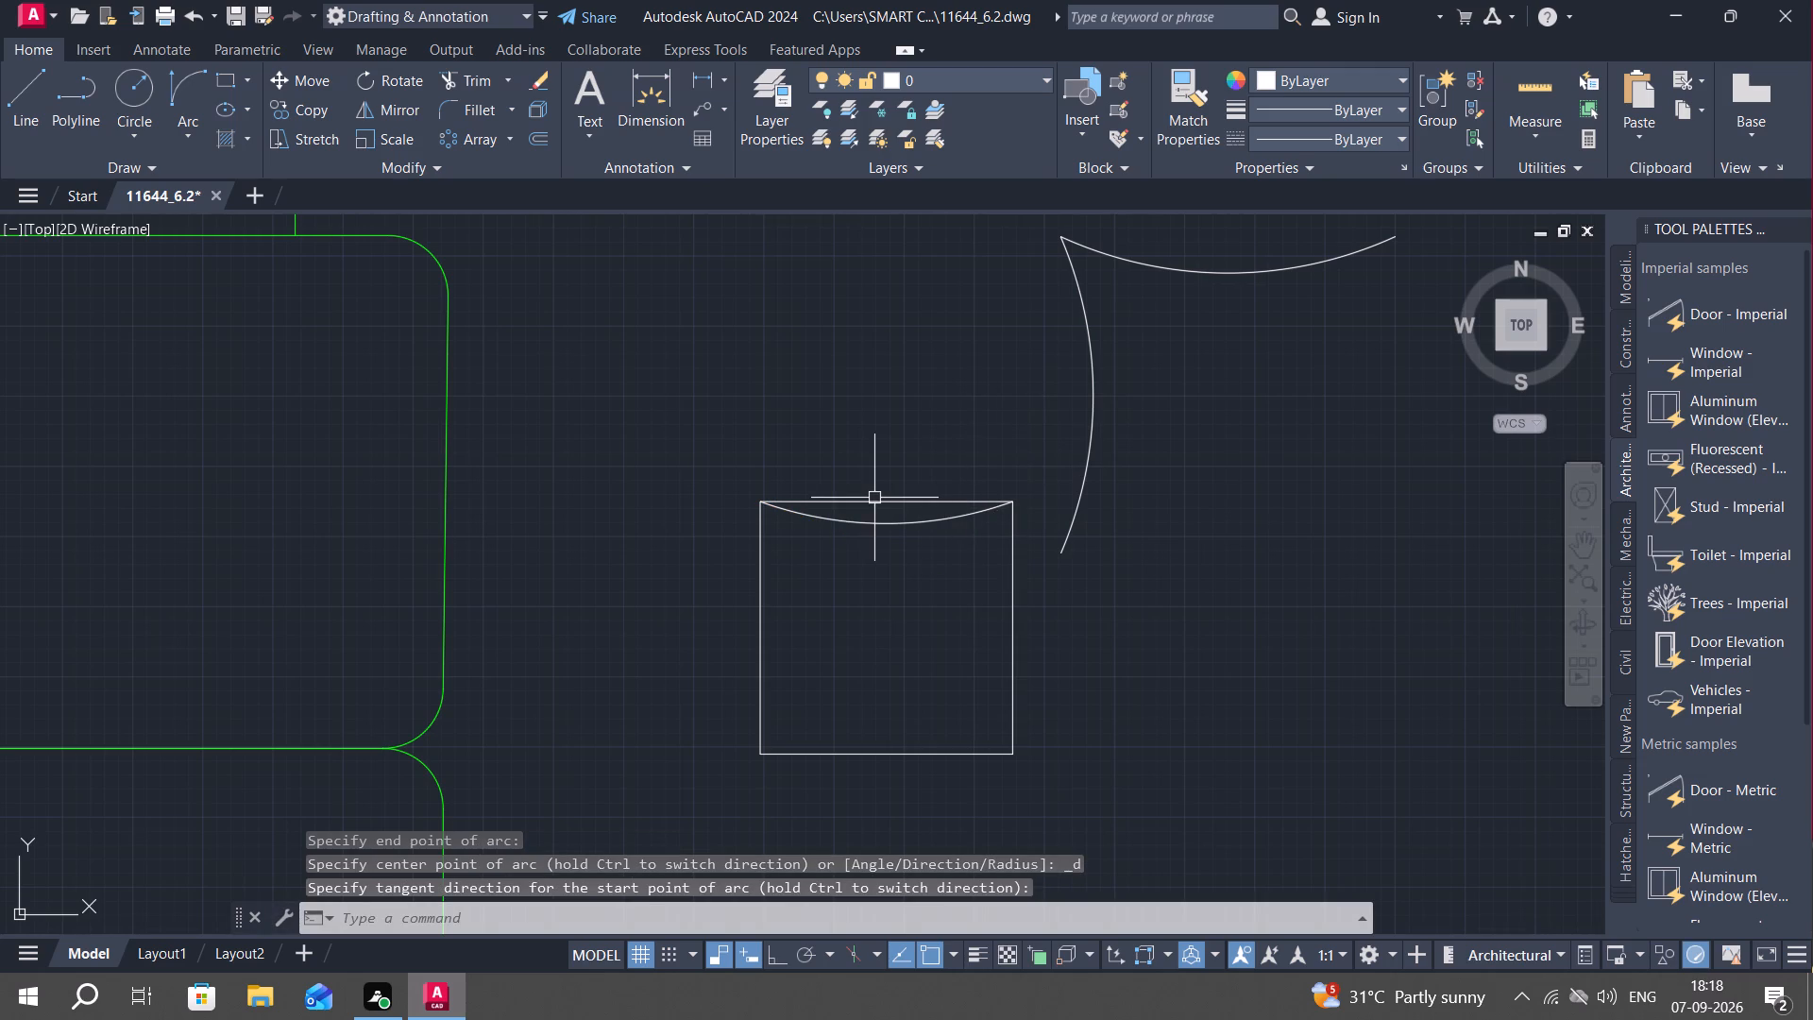
Trim away the square's straight upper edge, leaving the inward arc in its place.
{"action": "left_click", "coordinate": [890, 499]}
{"action": "key", "text": "Escape"}
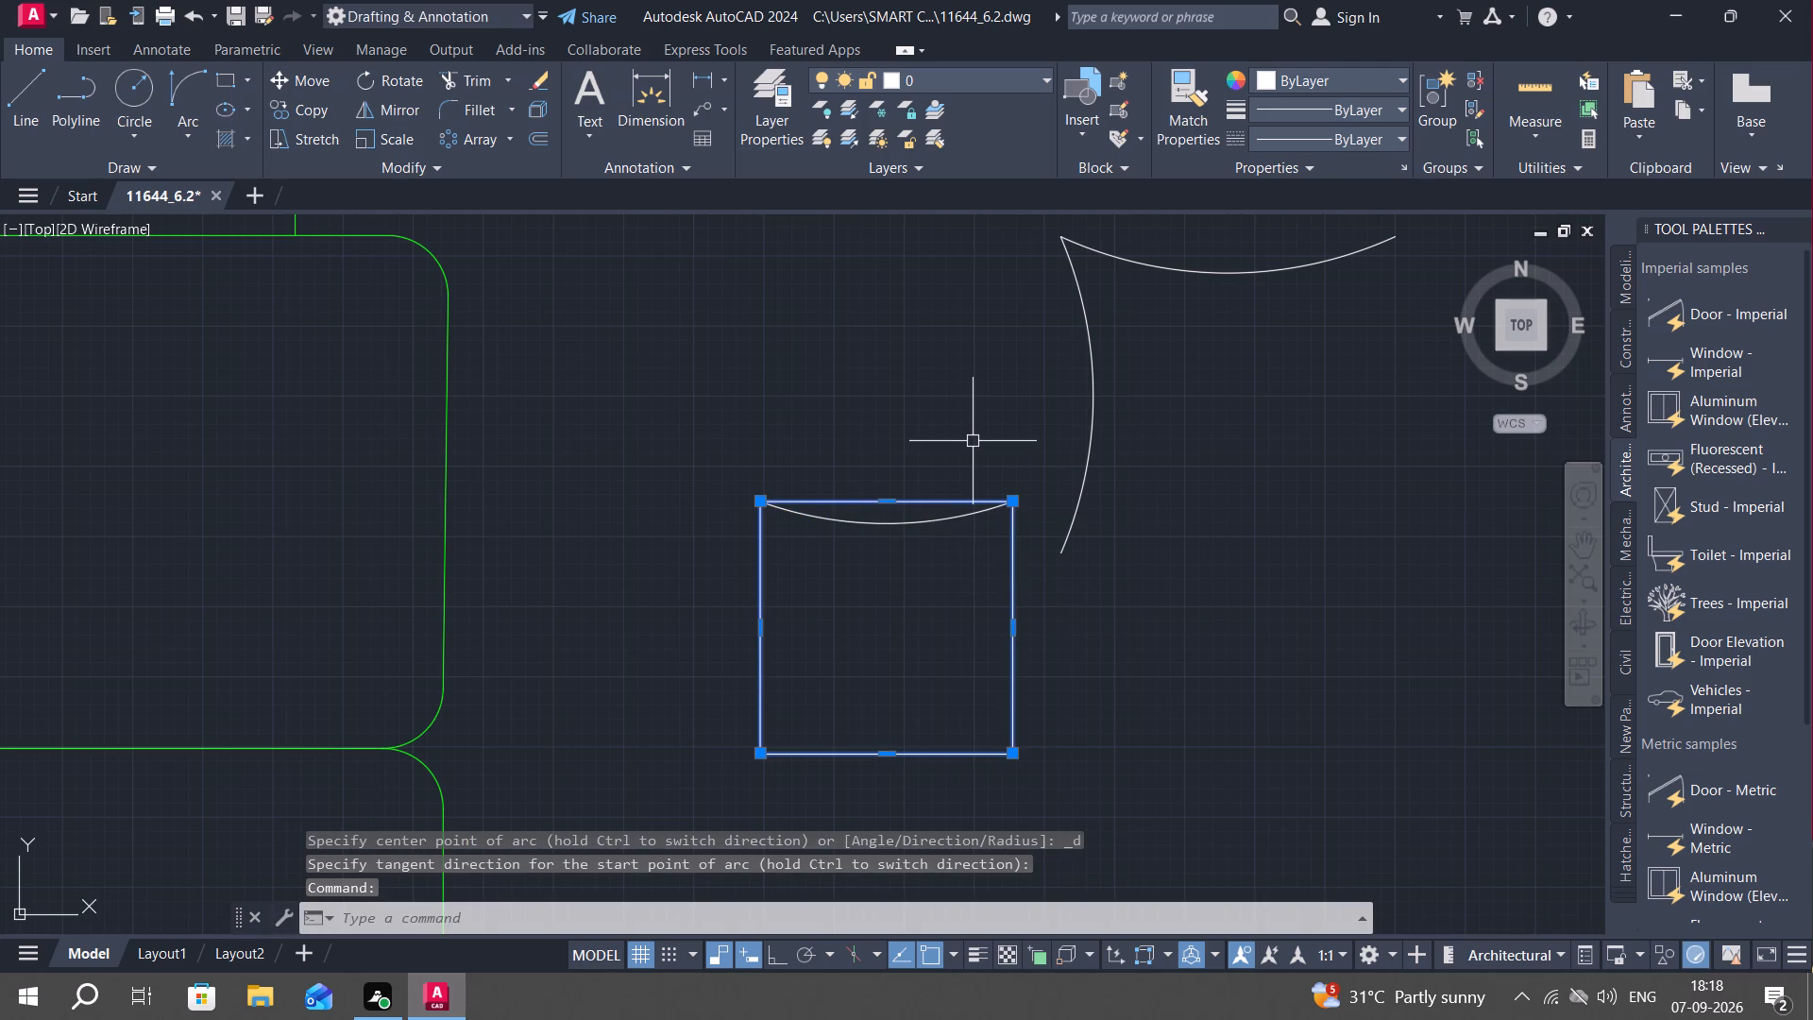
{"action": "key", "text": "Escape"}
{"action": "key", "text": "t"}
{"action": "key", "text": "r"}
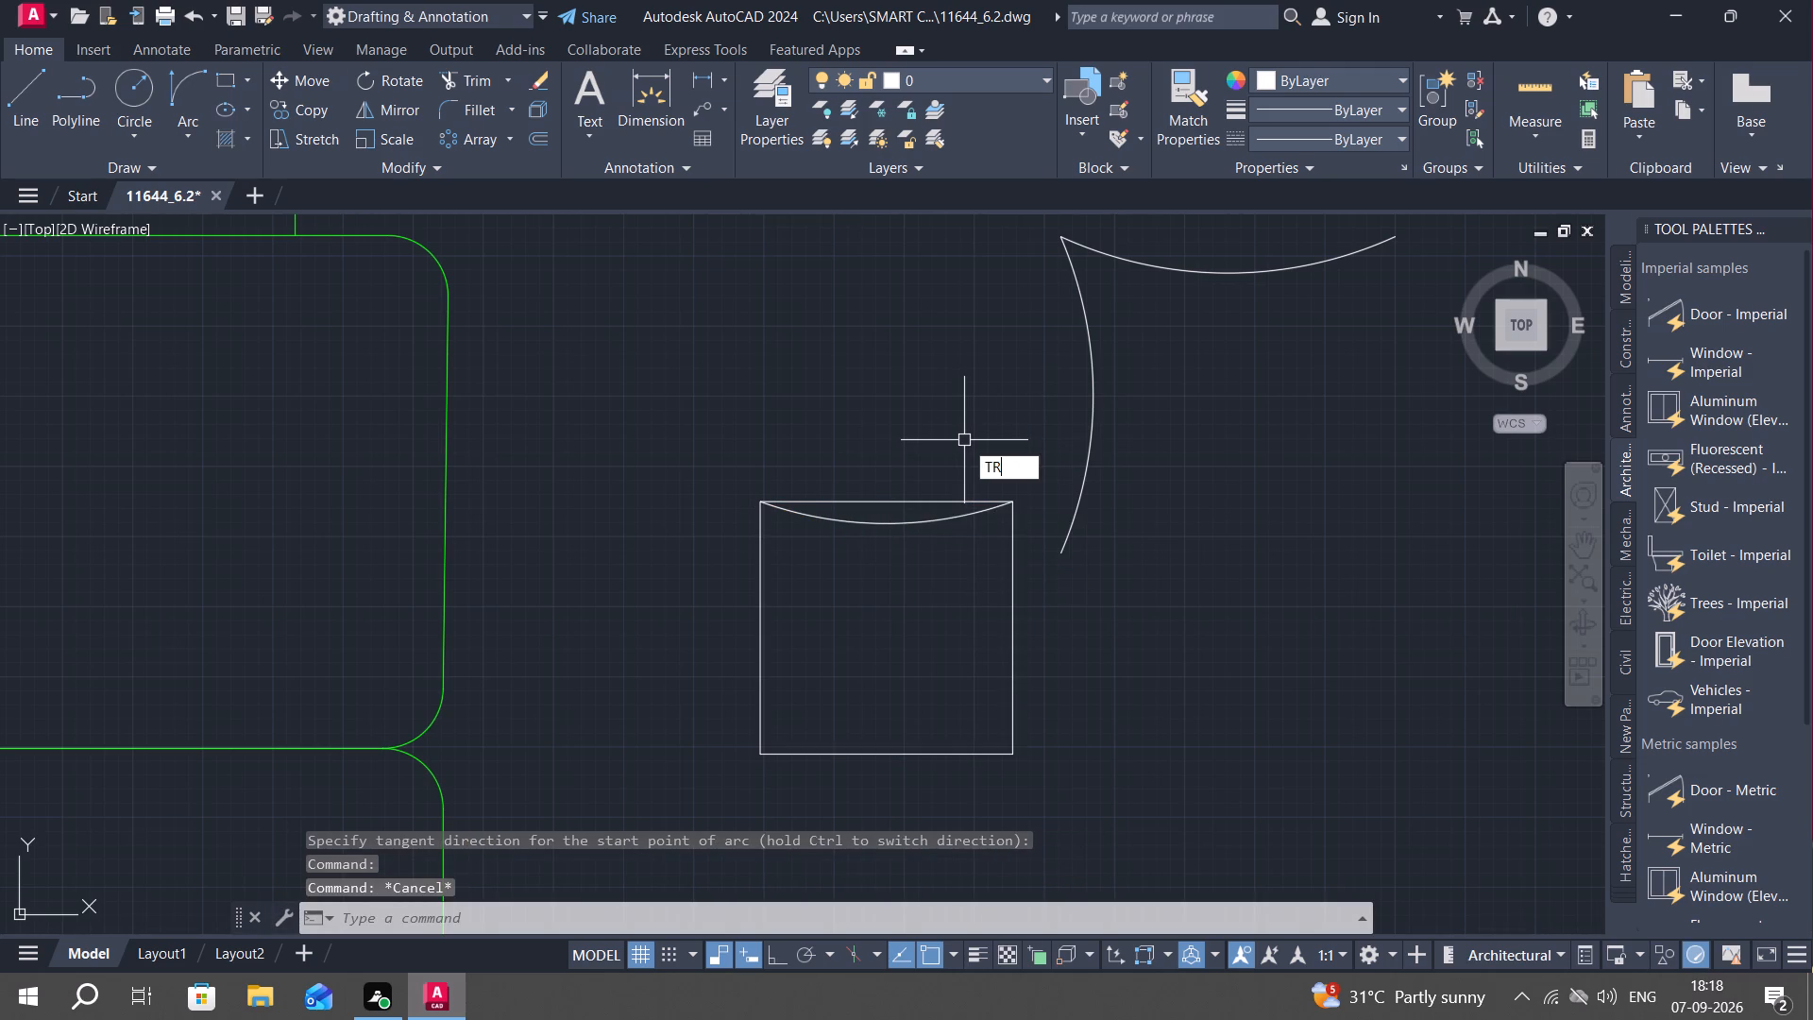
{"action": "key", "text": "space"}
{"action": "left_click_drag", "start_coordinate": [930, 497], "coordinate": [940, 485]}
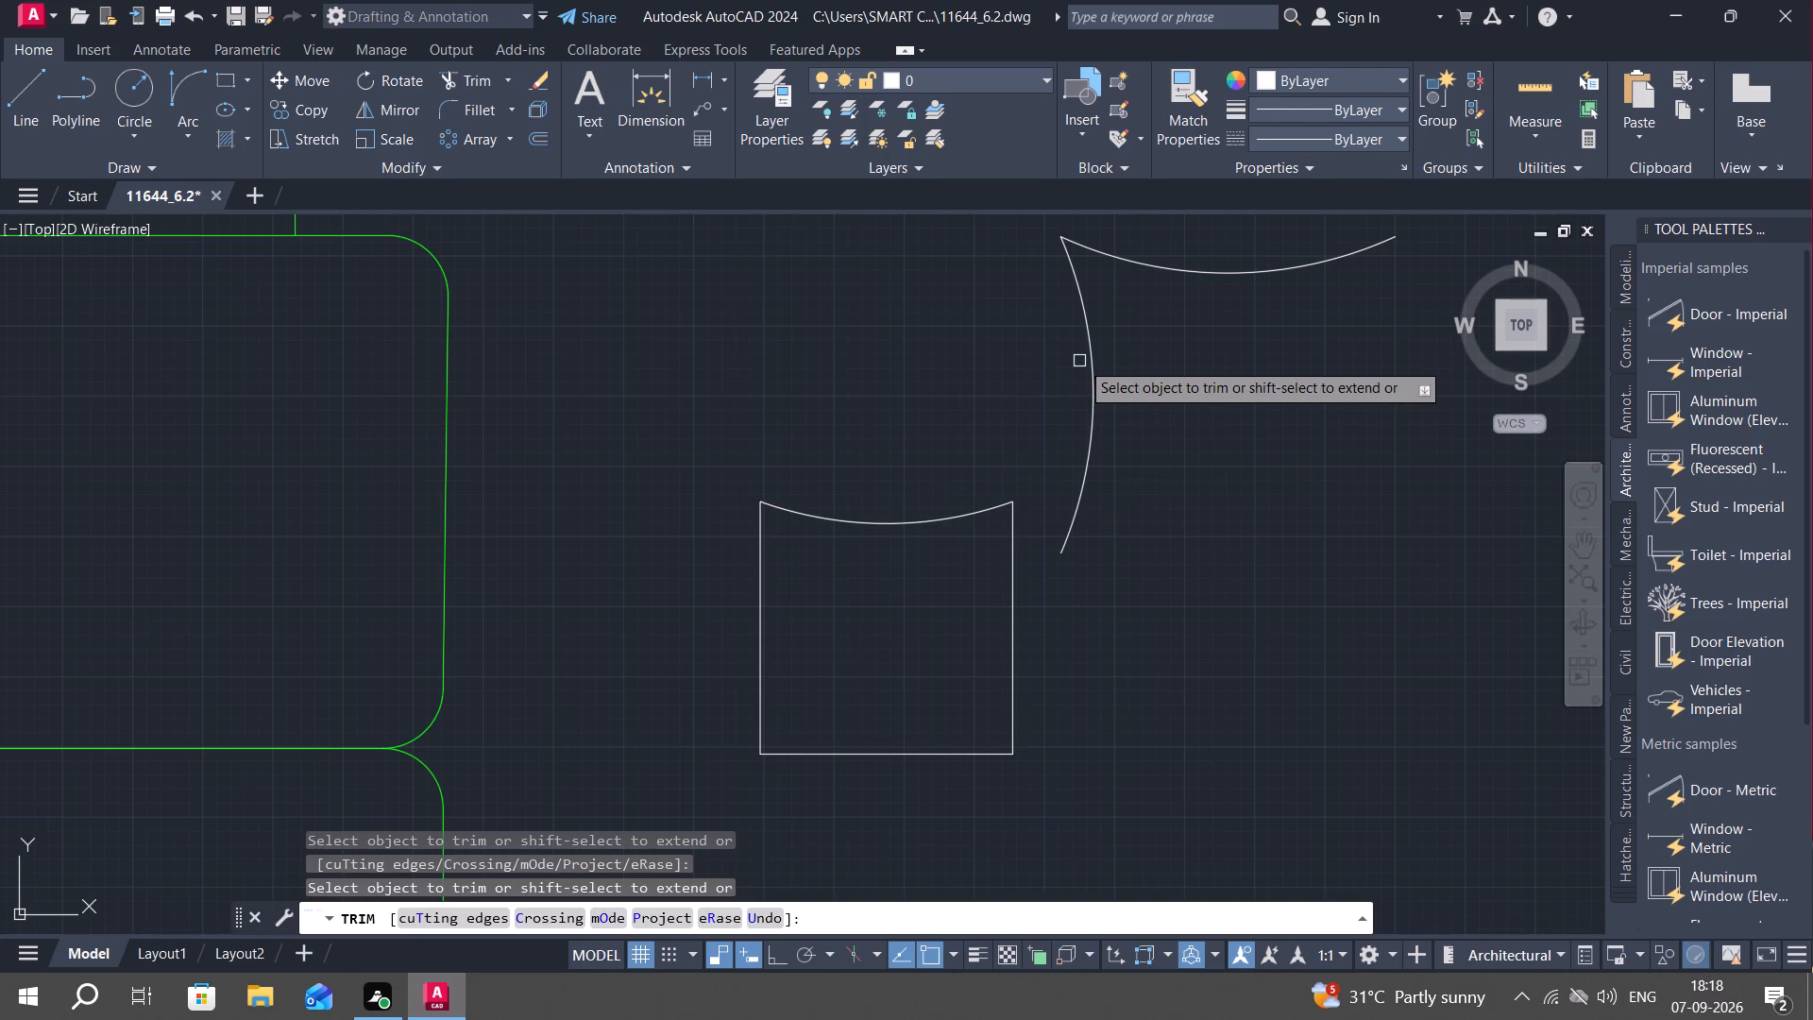
Remove the two loose arcs left over from the earlier piece, above the new square.
{"action": "left_click", "coordinate": [1090, 369]}
{"action": "left_click", "coordinate": [1131, 266]}
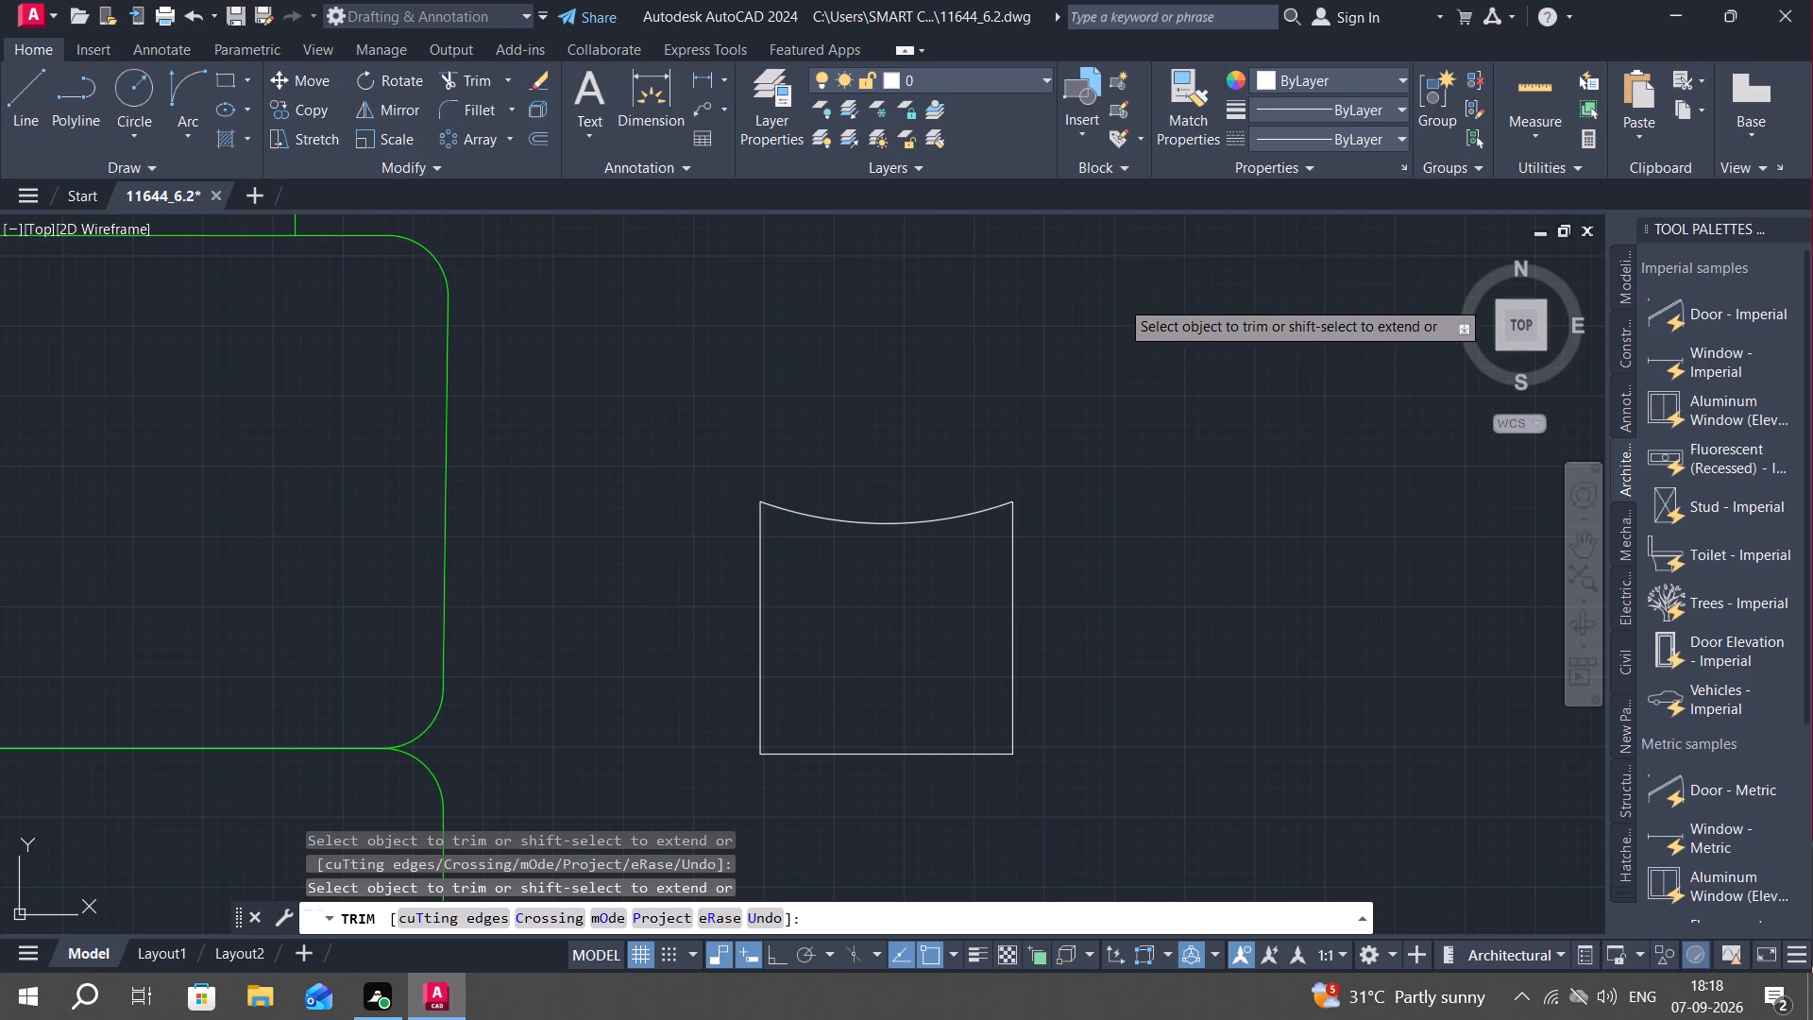
{"action": "key", "text": "Escape"}
Mirror the upper arc about the diagonal from the upper-left to the lower-right corner, keeping the original.
{"action": "key", "text": "m"}
{"action": "key", "text": "i"}
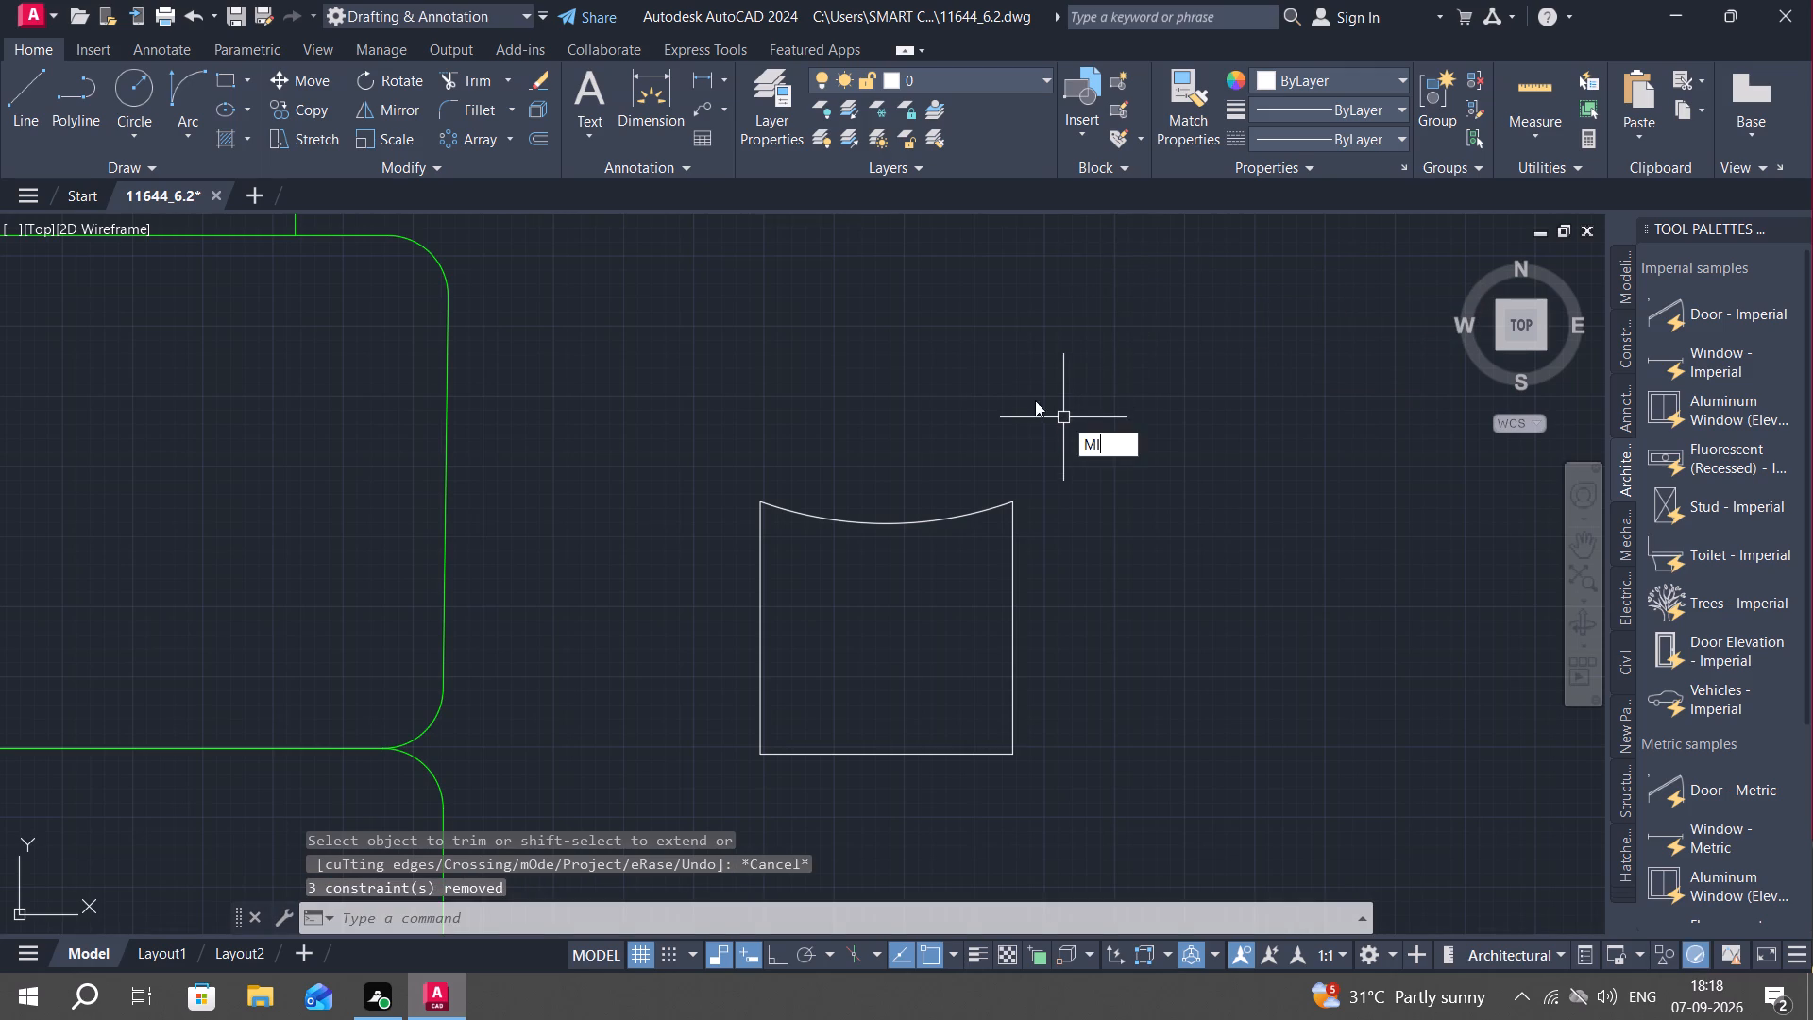
{"action": "key", "text": "space"}
{"action": "left_click", "coordinate": [930, 515]}
{"action": "right_click", "coordinate": [930, 517]}
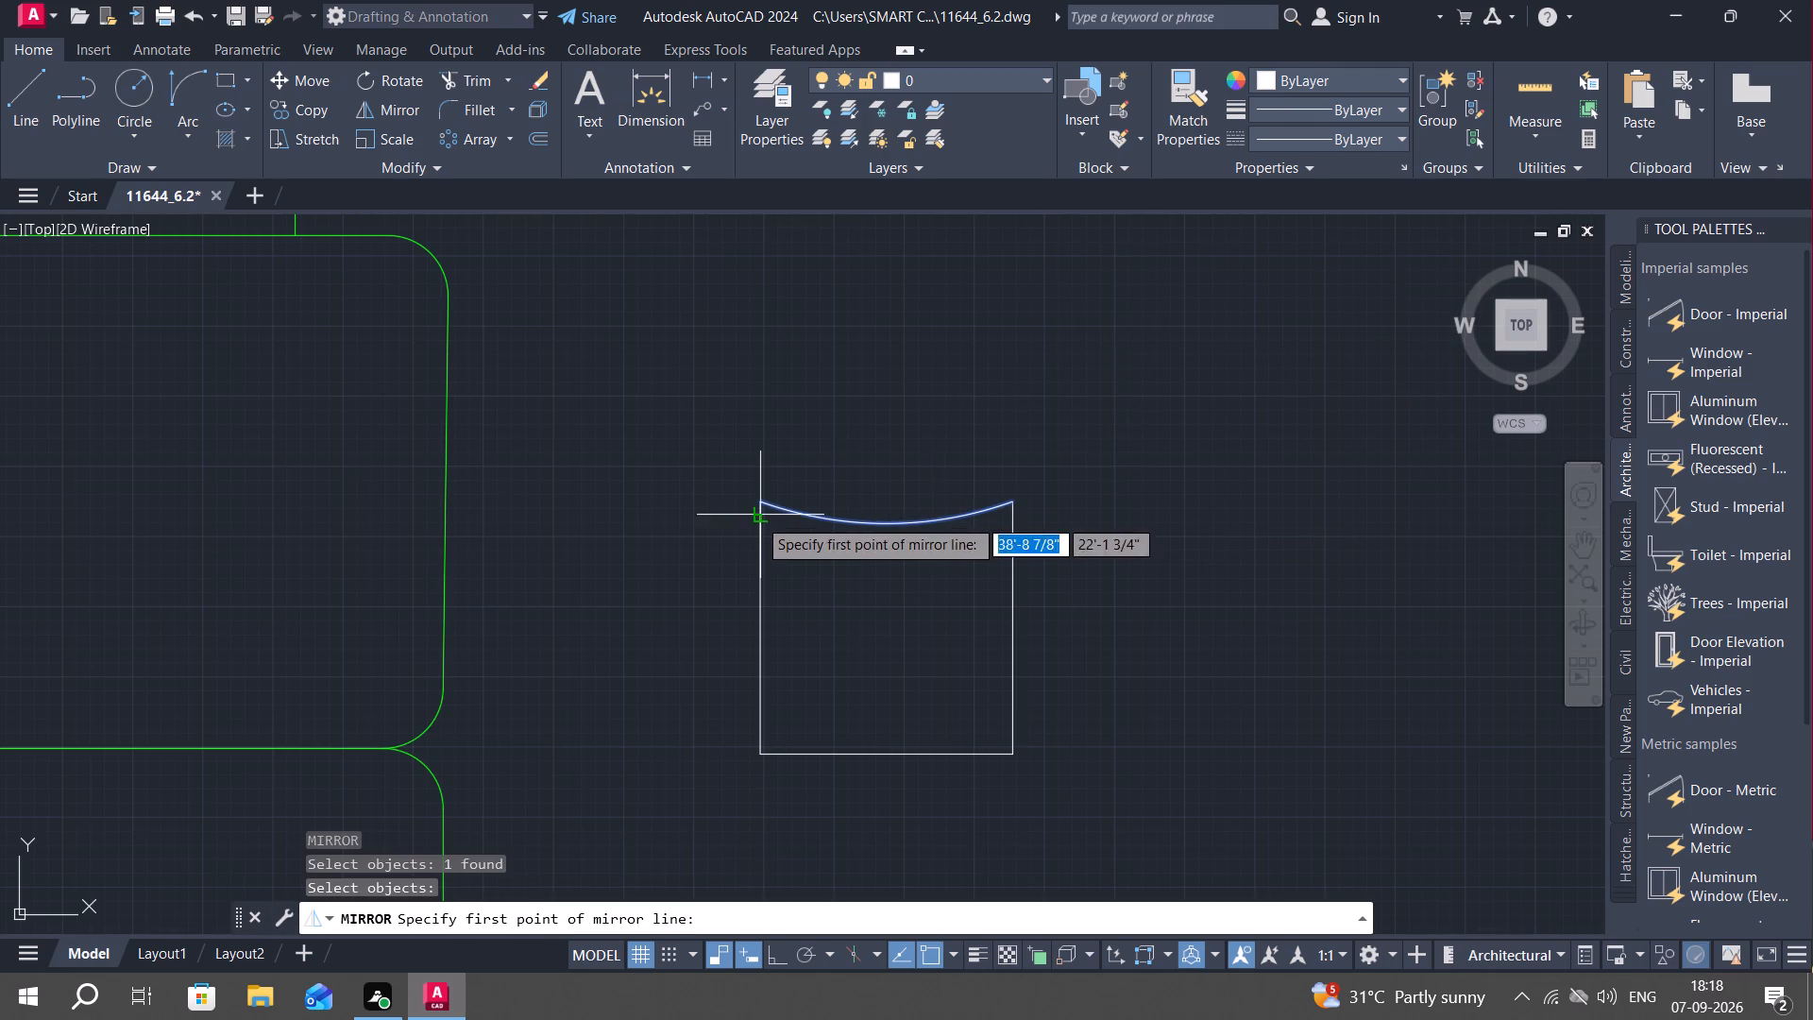
{"action": "left_click", "coordinate": [764, 501]}
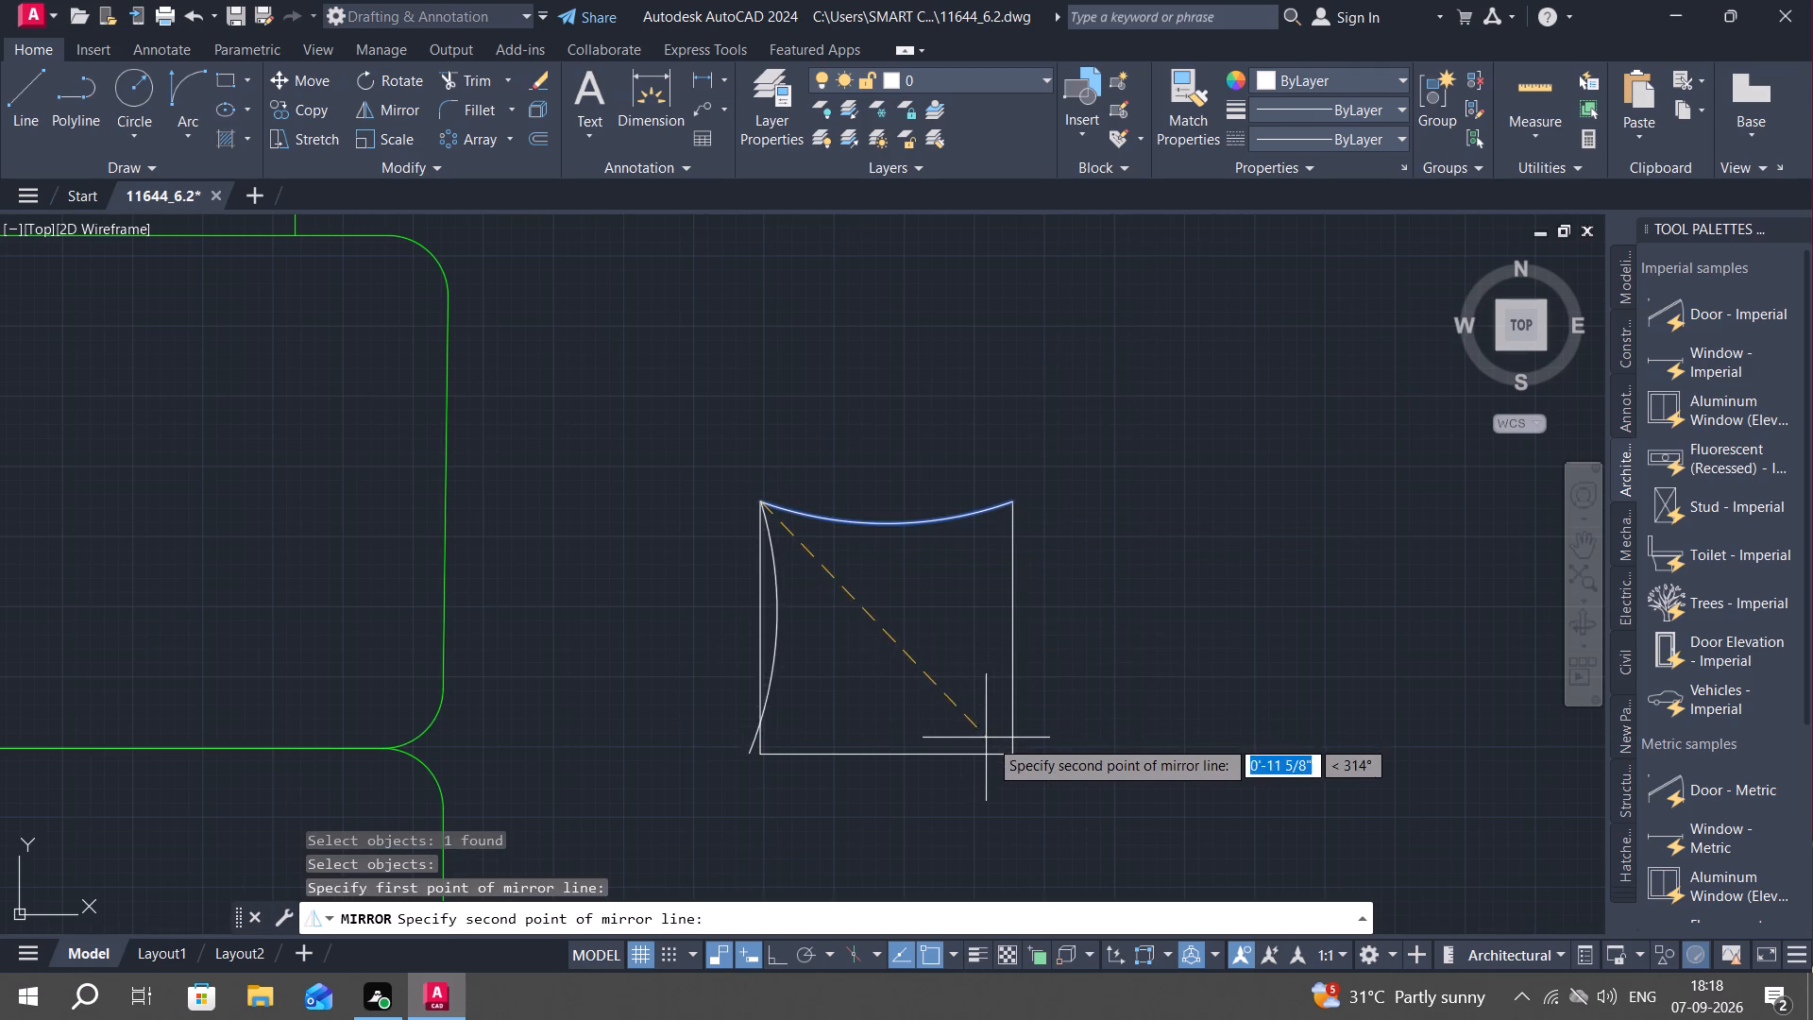
{"action": "left_click", "coordinate": [1011, 754]}
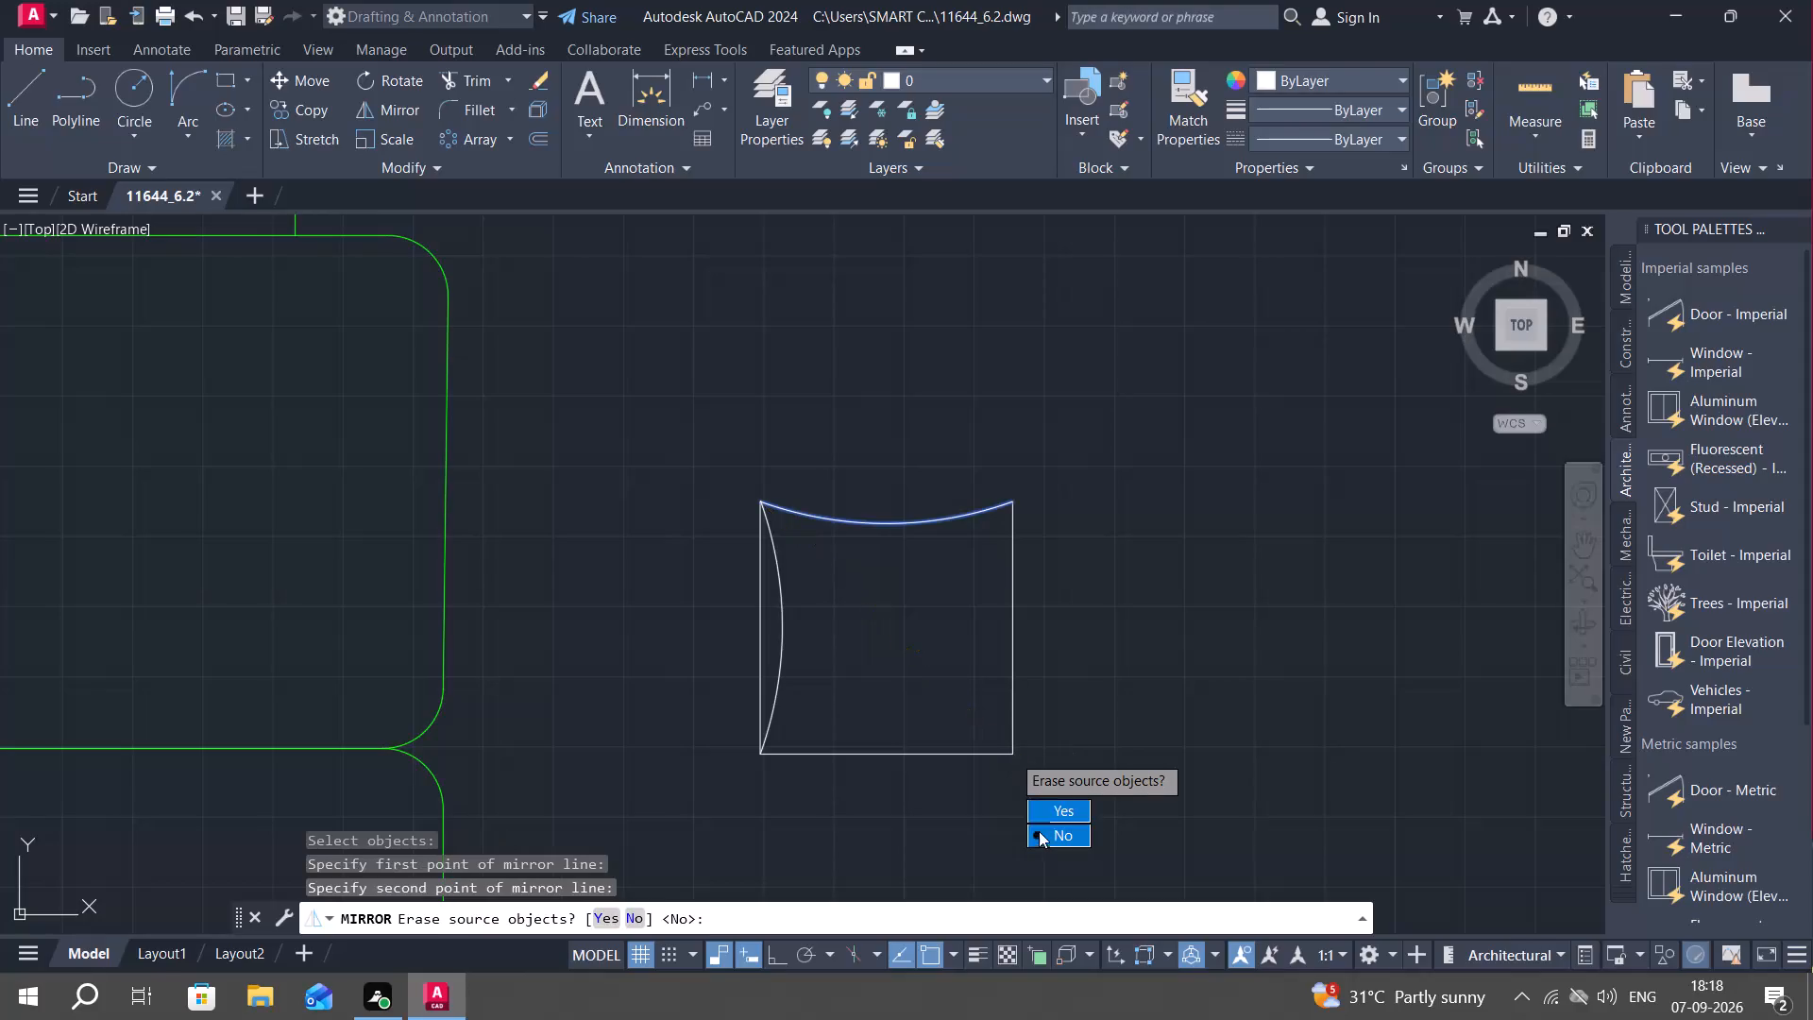
{"action": "left_click_drag", "start_coordinate": [1041, 833], "coordinate": [1011, 754]}
Mirror the left arc about the diagonal from the lower-left to the upper-right corner, keeping the original.
{"action": "key", "text": "space"}
{"action": "left_click", "coordinate": [782, 686]}
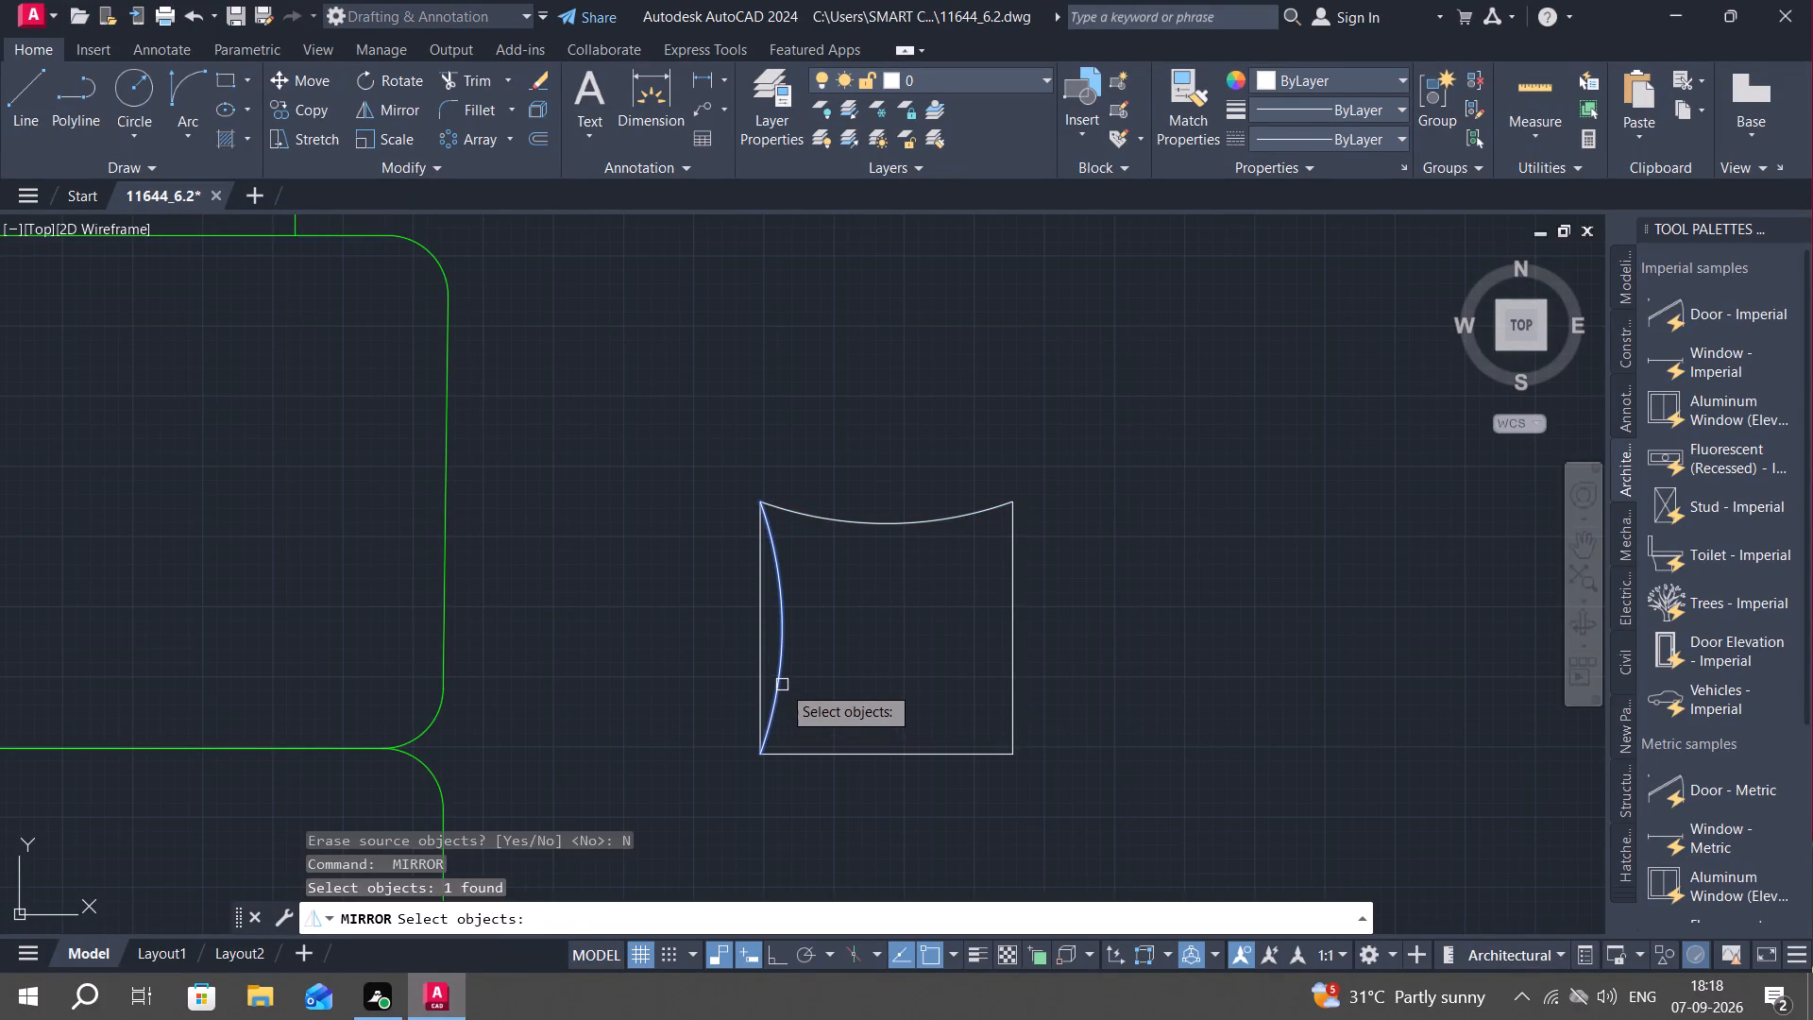
{"action": "right_click", "coordinate": [782, 685]}
{"action": "left_click", "coordinate": [755, 752]}
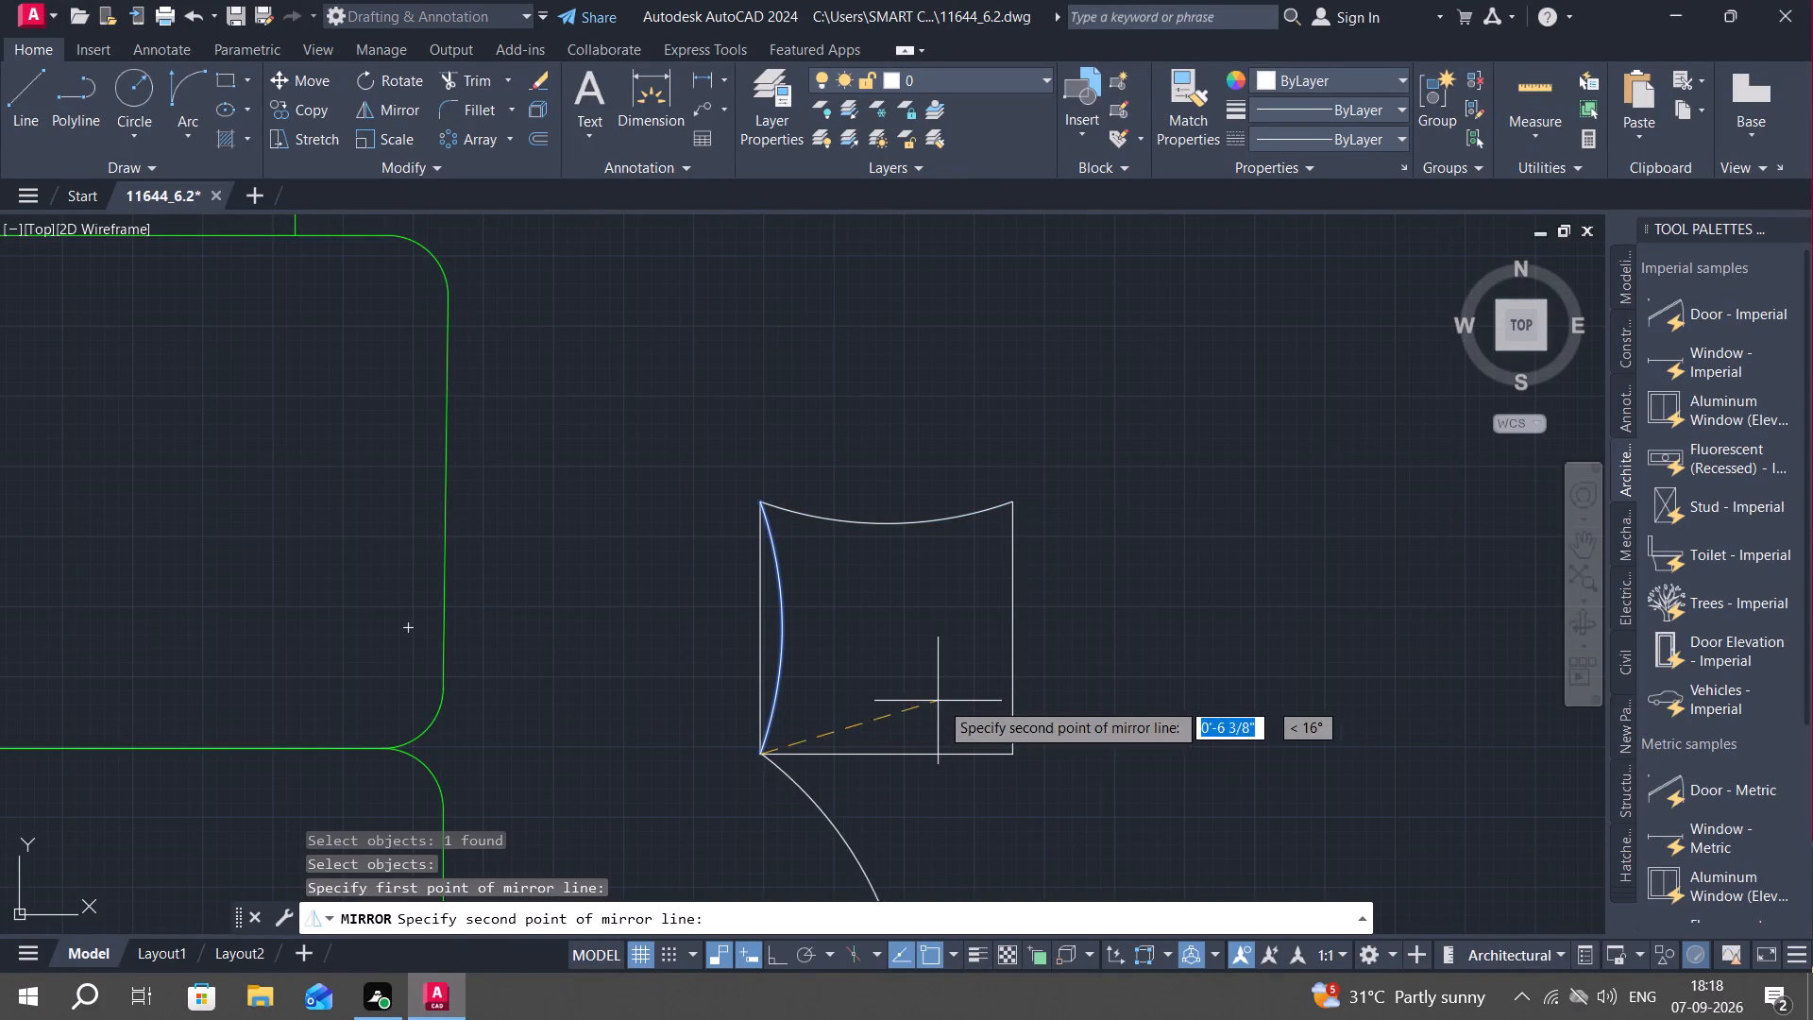
{"action": "left_click", "coordinate": [1011, 505]}
{"action": "left_click_drag", "start_coordinate": [1031, 584], "coordinate": [1011, 505]}
Mirror the bottom arc about the diagonal from the lower-right to the upper-left corner onto the right edge, keeping the original.
{"action": "key", "text": "space"}
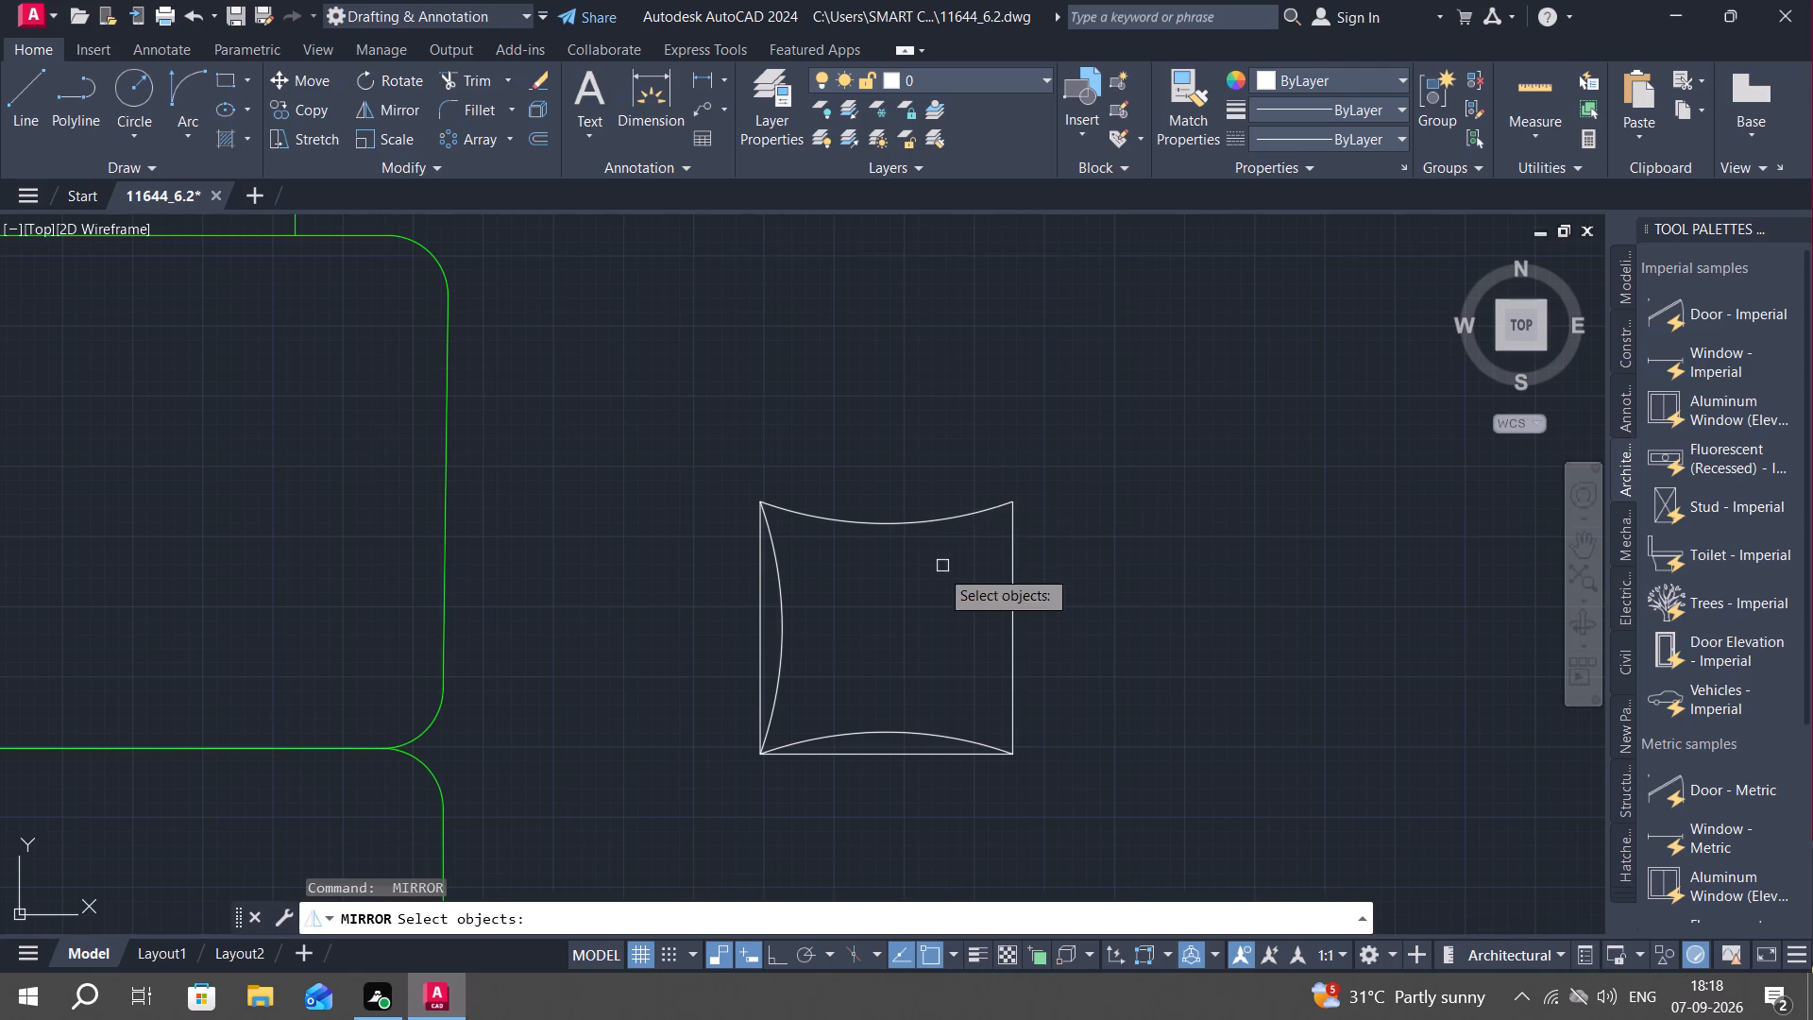
{"action": "left_click", "coordinate": [978, 740]}
{"action": "right_click", "coordinate": [979, 729]}
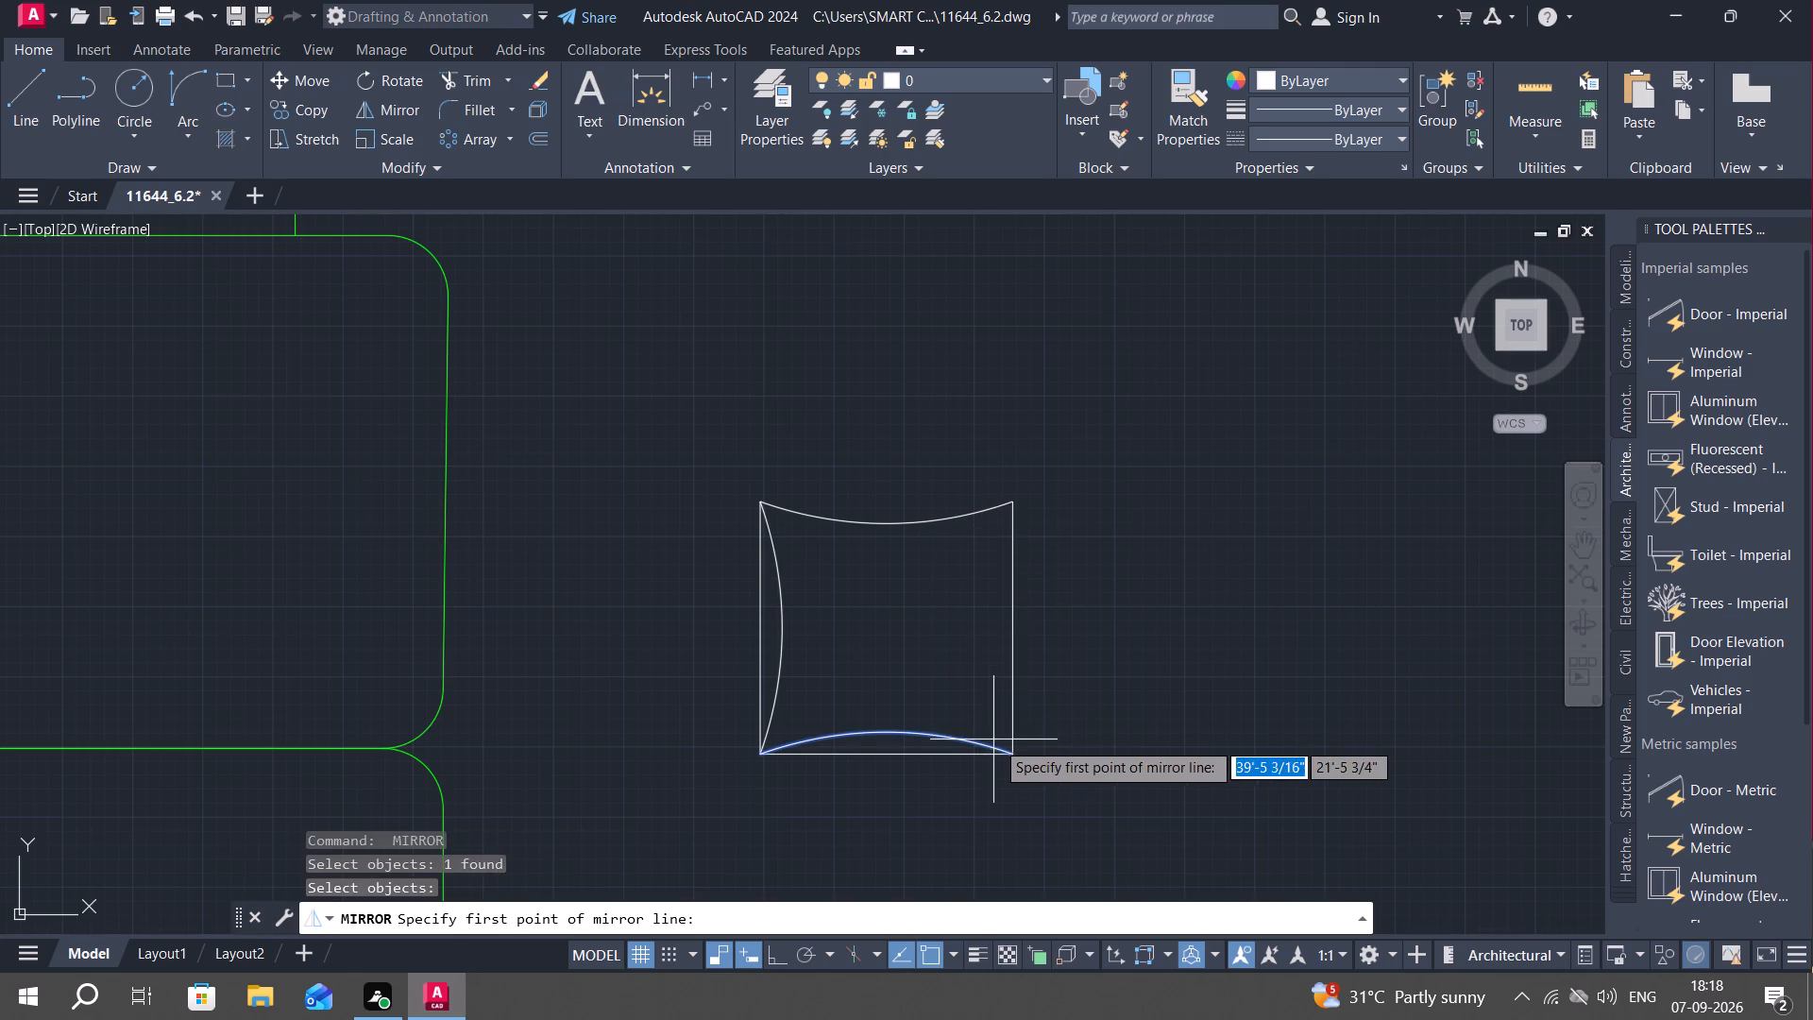
{"action": "left_click", "coordinate": [1011, 754]}
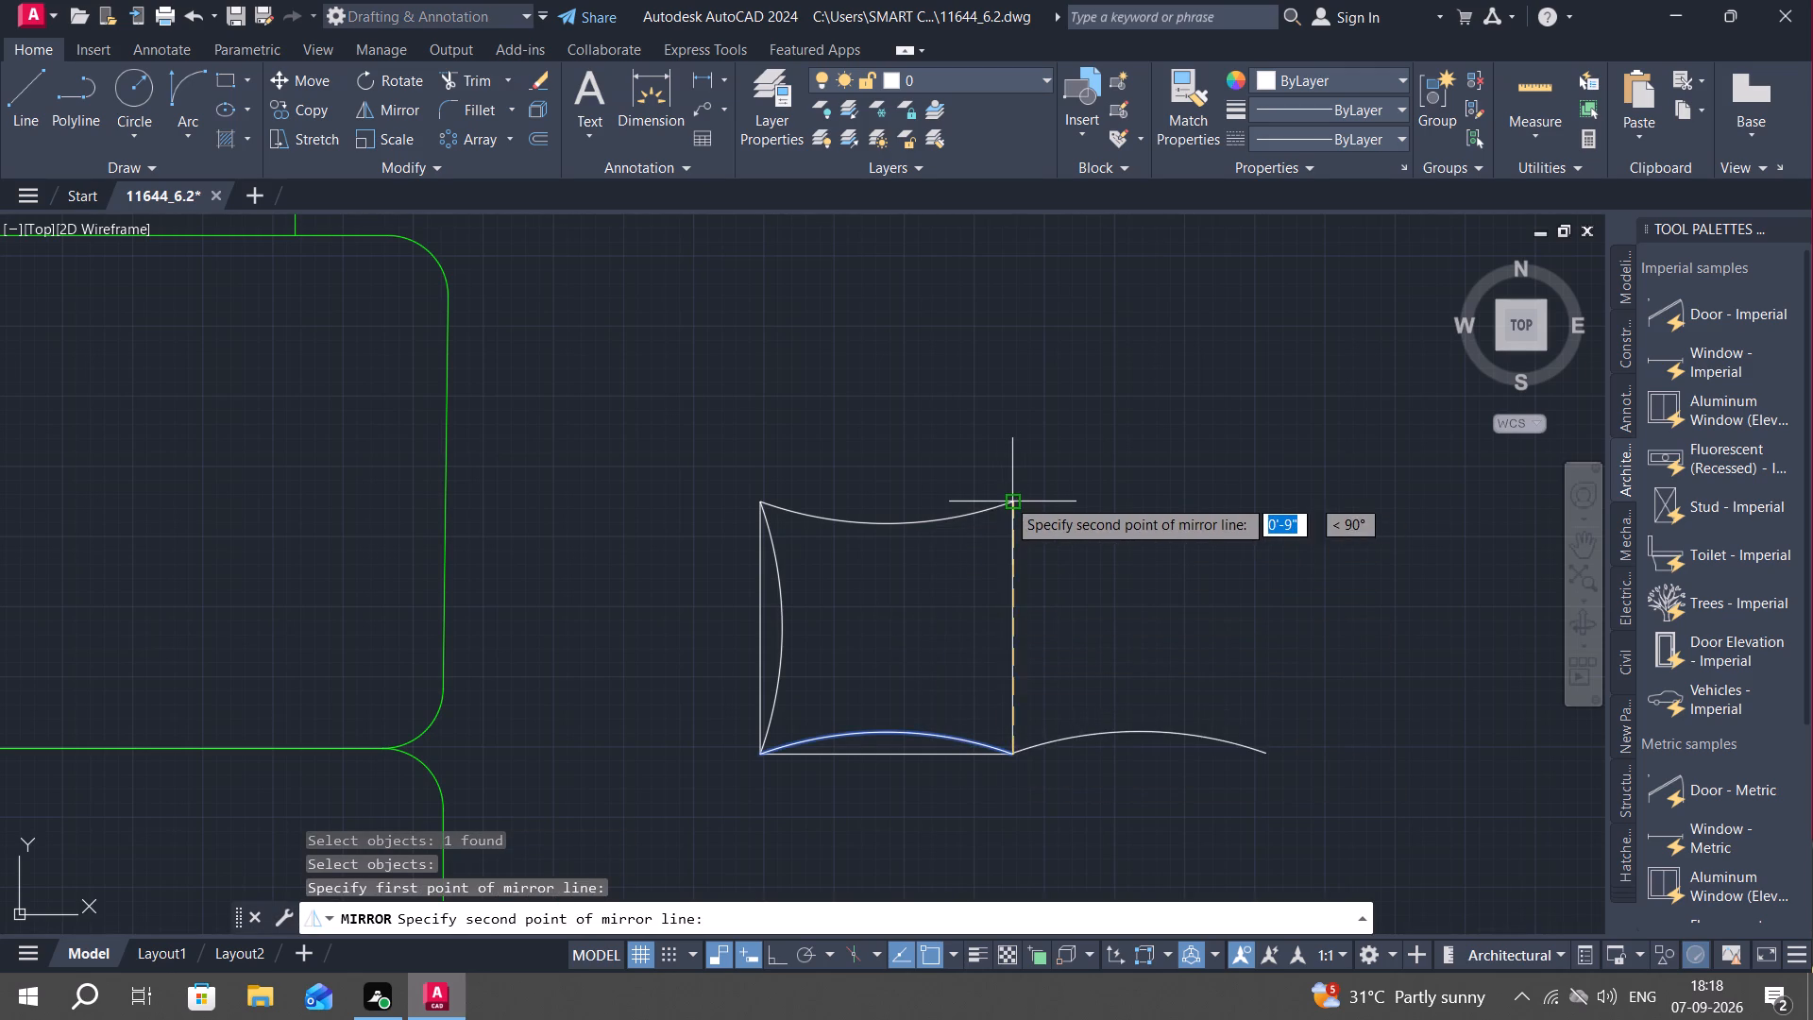
{"action": "left_click", "coordinate": [765, 498]}
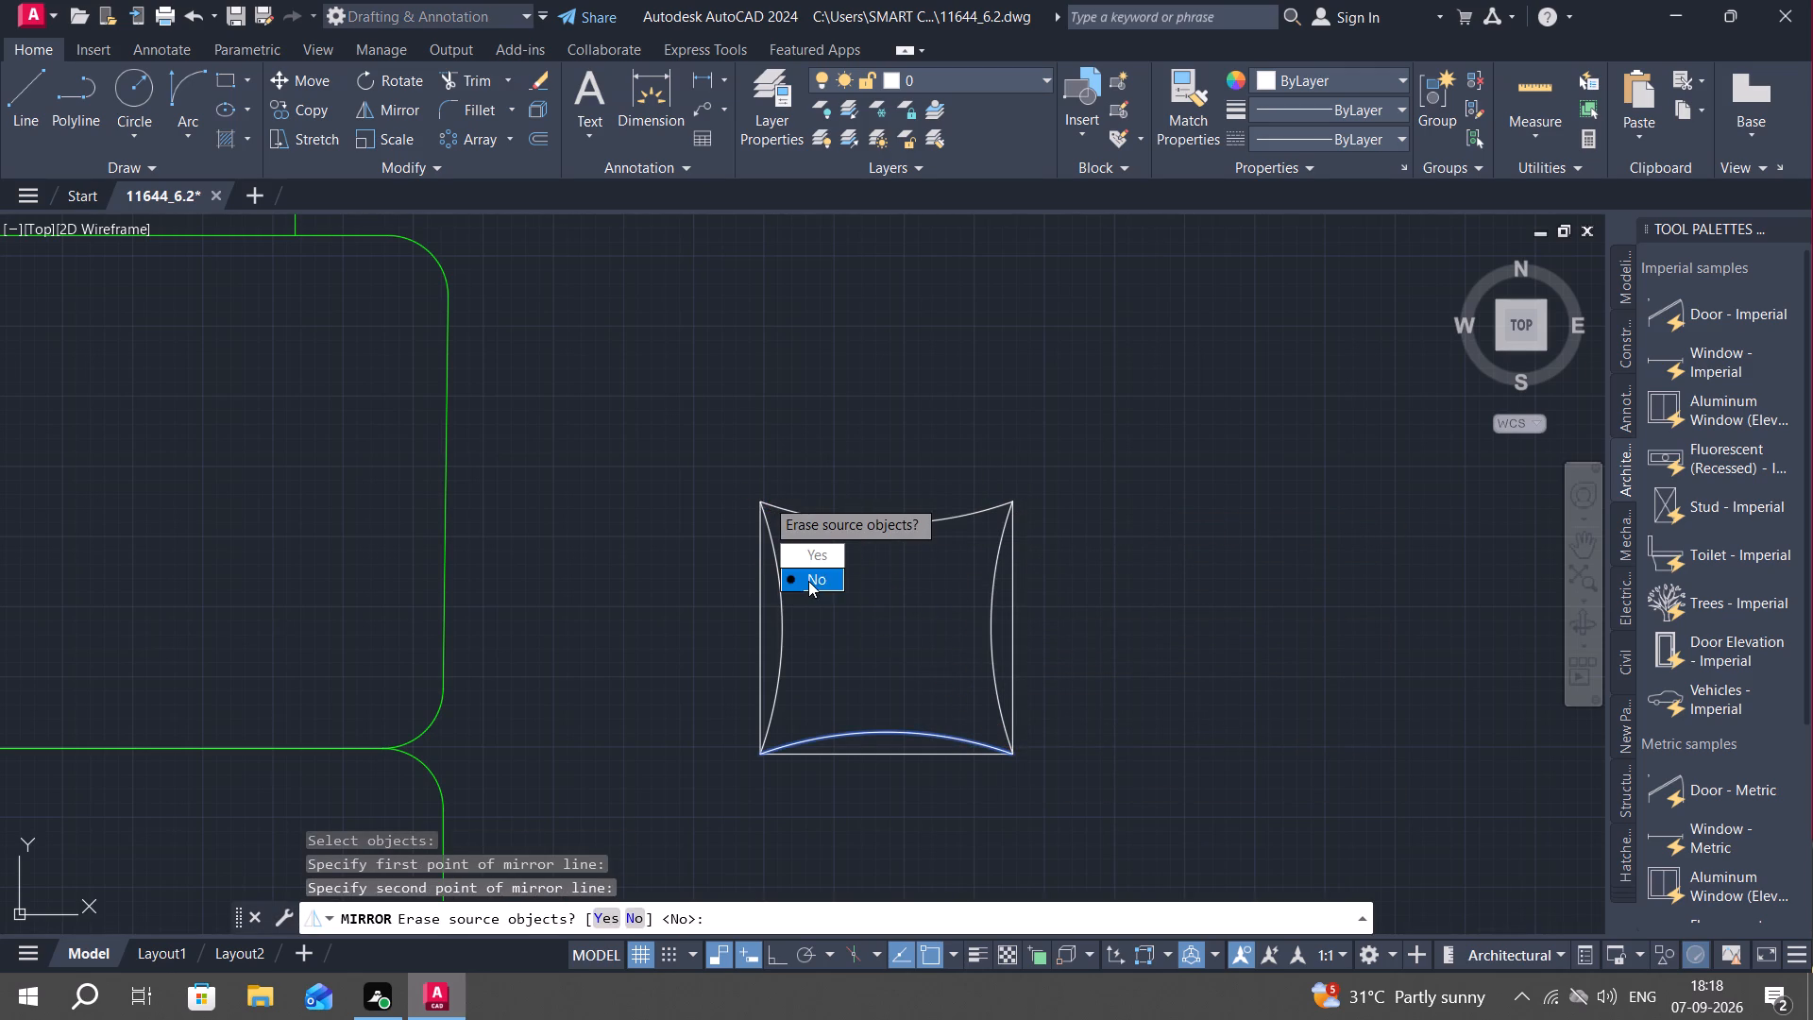
{"action": "left_click_drag", "start_coordinate": [808, 581], "coordinate": [765, 498]}
{"action": "key", "text": "Escape"}
Trim away the square's straight left, bottom and right edges so only the four inward arcs remain.
{"action": "key", "text": "t"}
{"action": "key", "text": "r"}
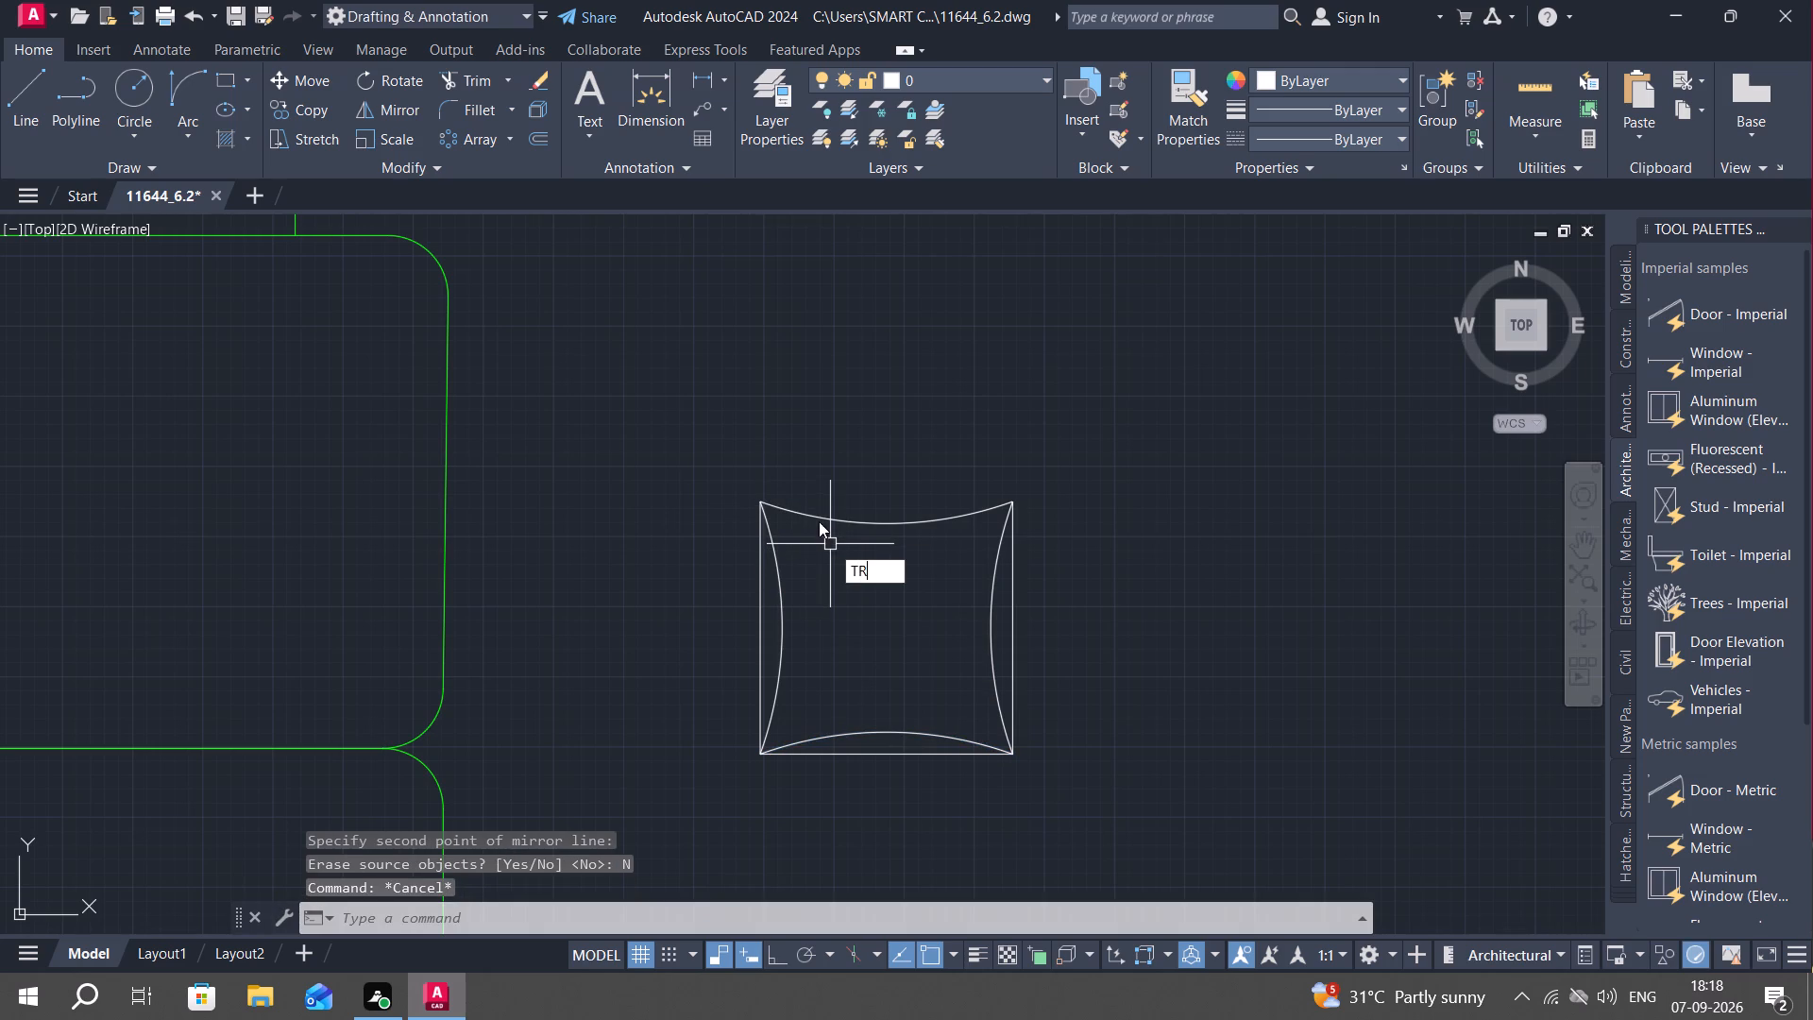
{"action": "key", "text": "space"}
{"action": "left_click", "coordinate": [755, 594]}
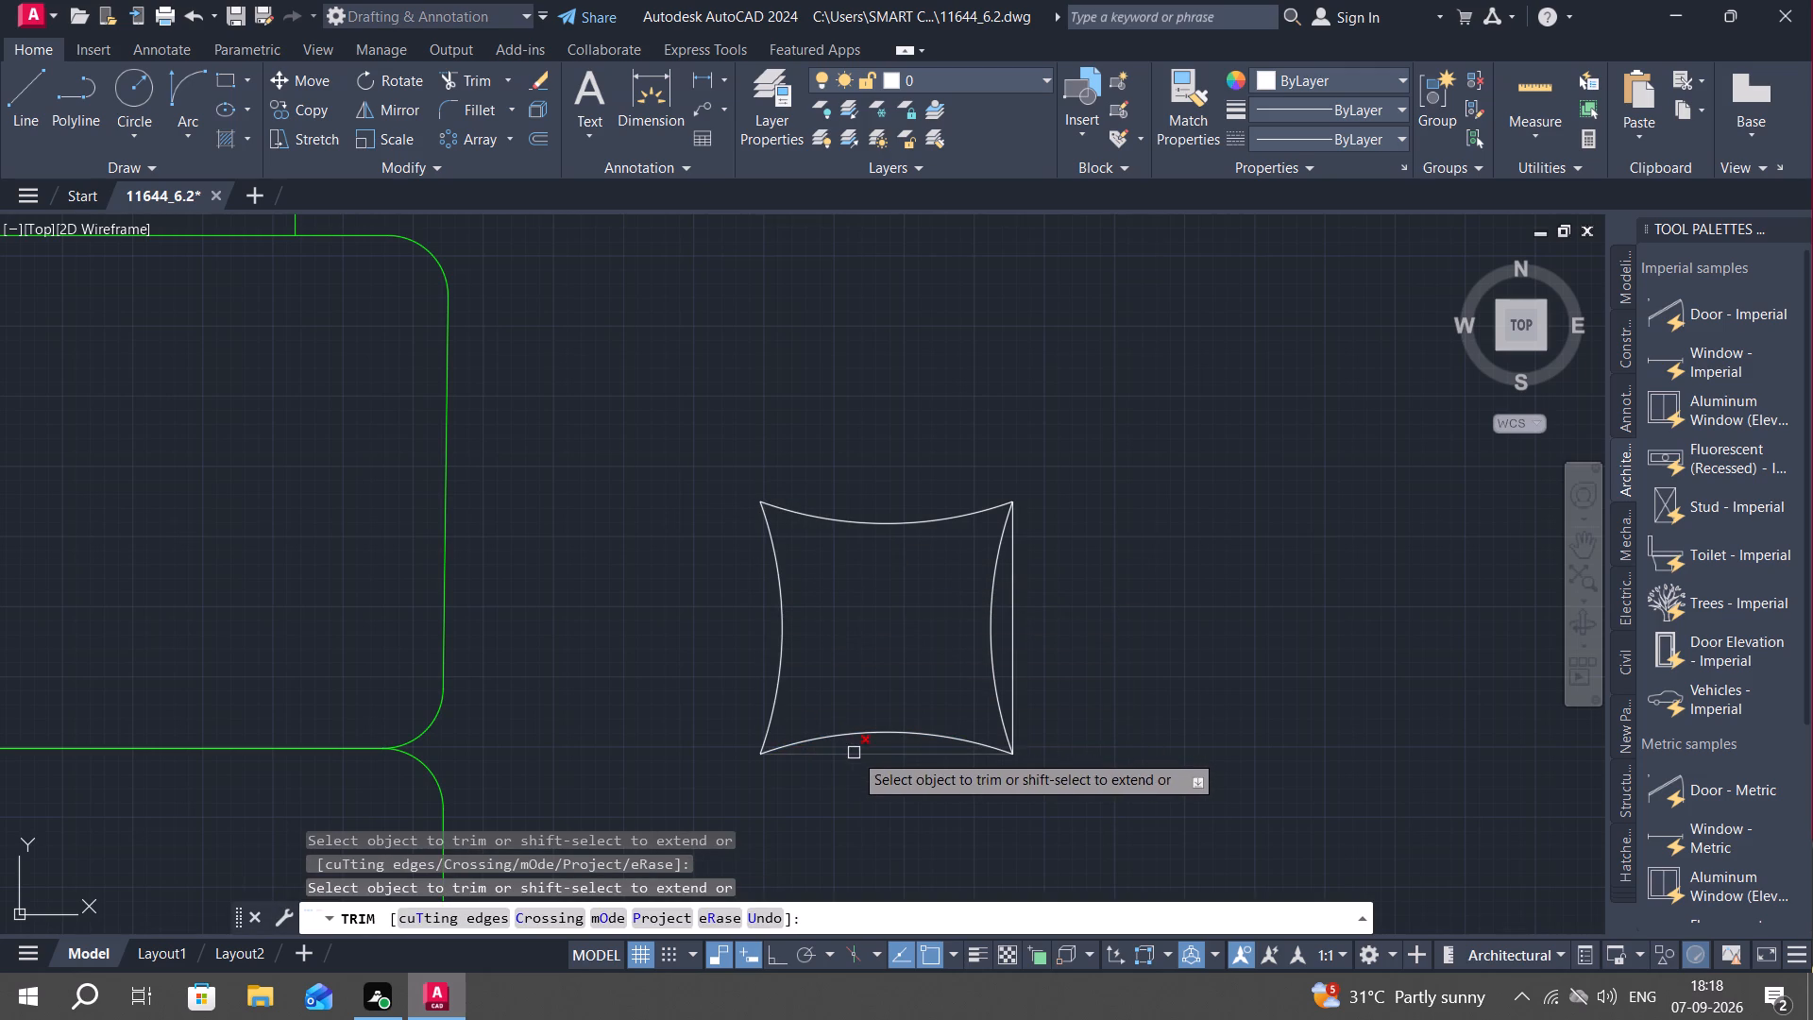
{"action": "left_click", "coordinate": [854, 753]}
{"action": "left_click", "coordinate": [1015, 623]}
{"action": "key", "text": "Escape"}
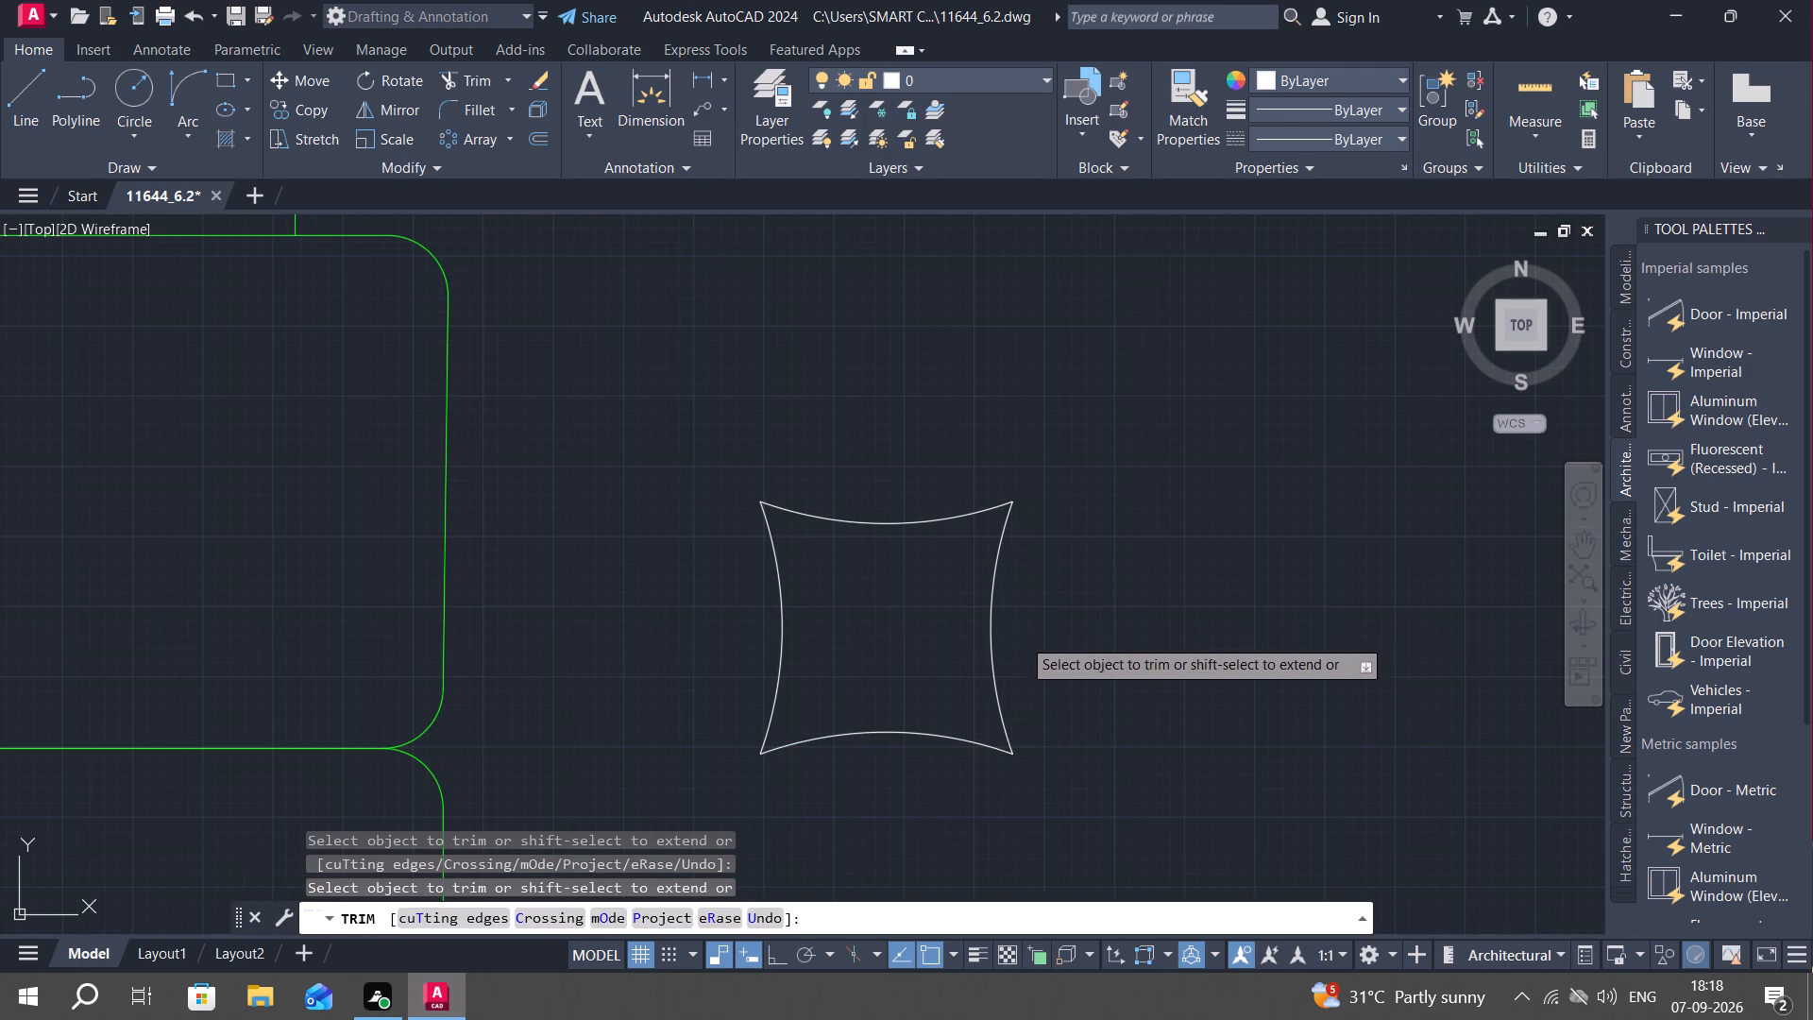
Copy the four-arc outline from its lower-right corner diagonally up and to the right by about 3", overlapping the original.
{"action": "left_click", "coordinate": [657, 402]}
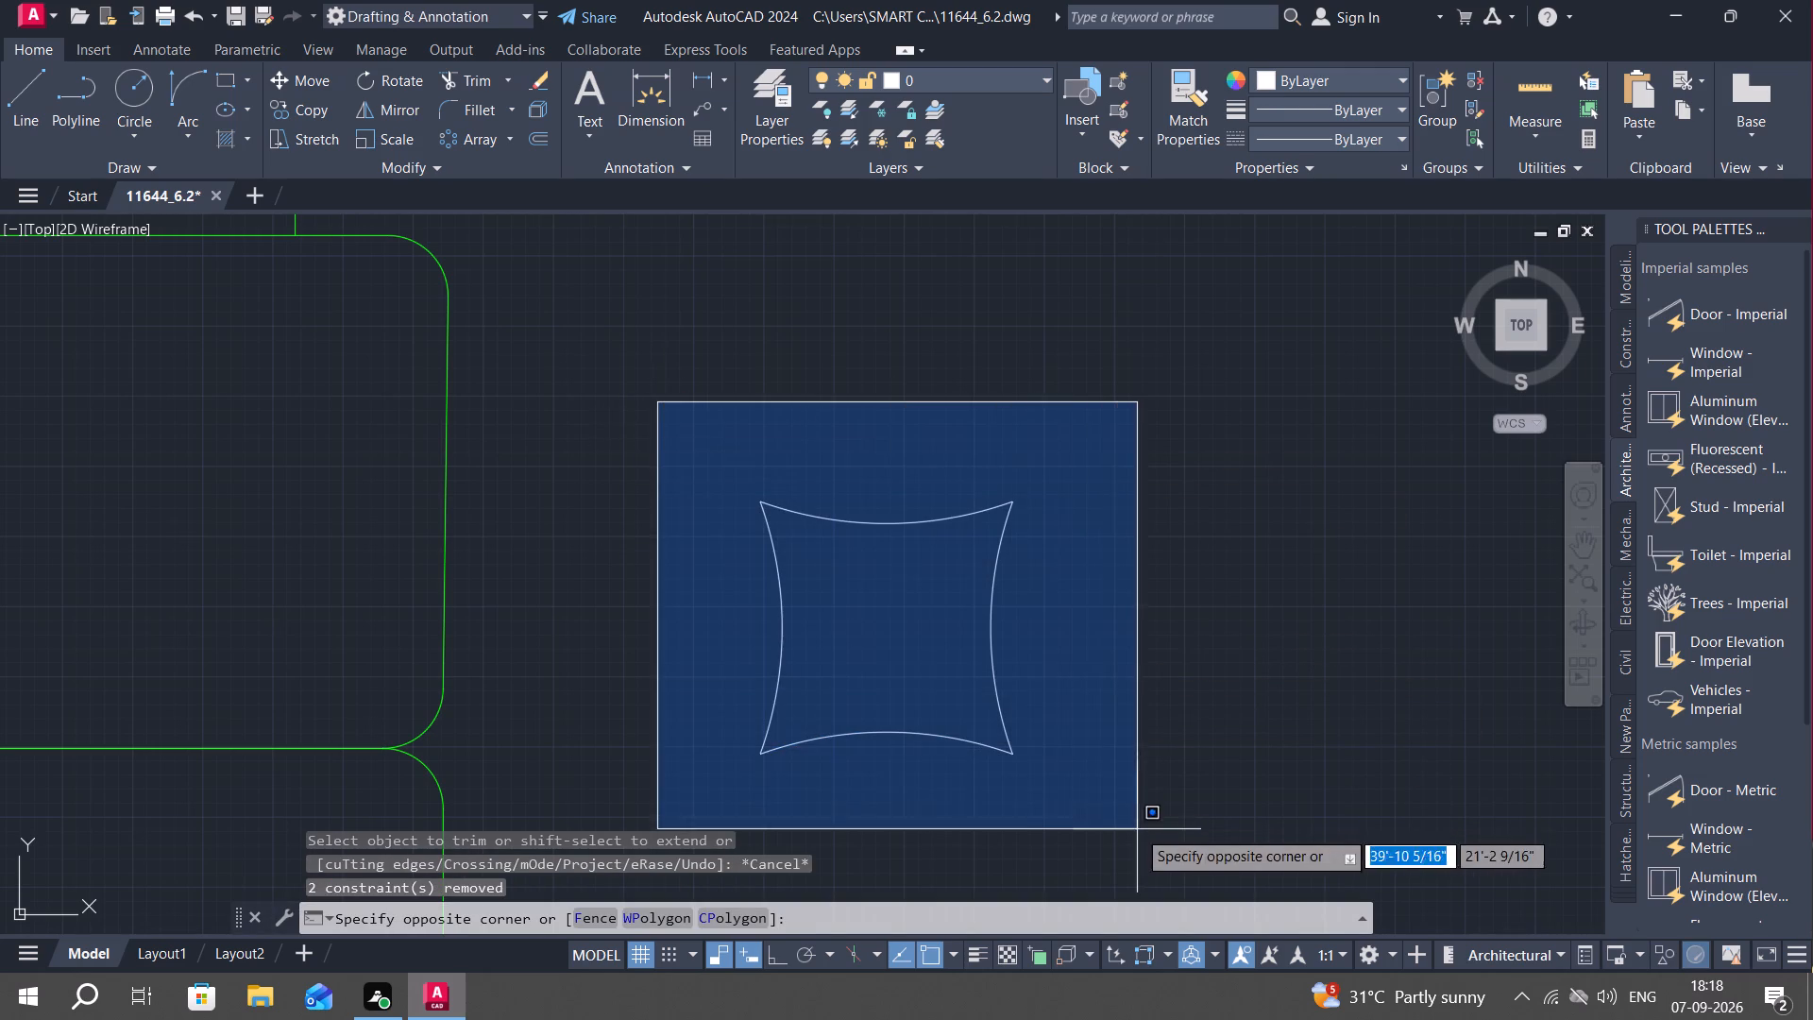
{"action": "left_click", "coordinate": [1137, 829]}
{"action": "key", "text": "c"}
{"action": "key", "text": "o"}
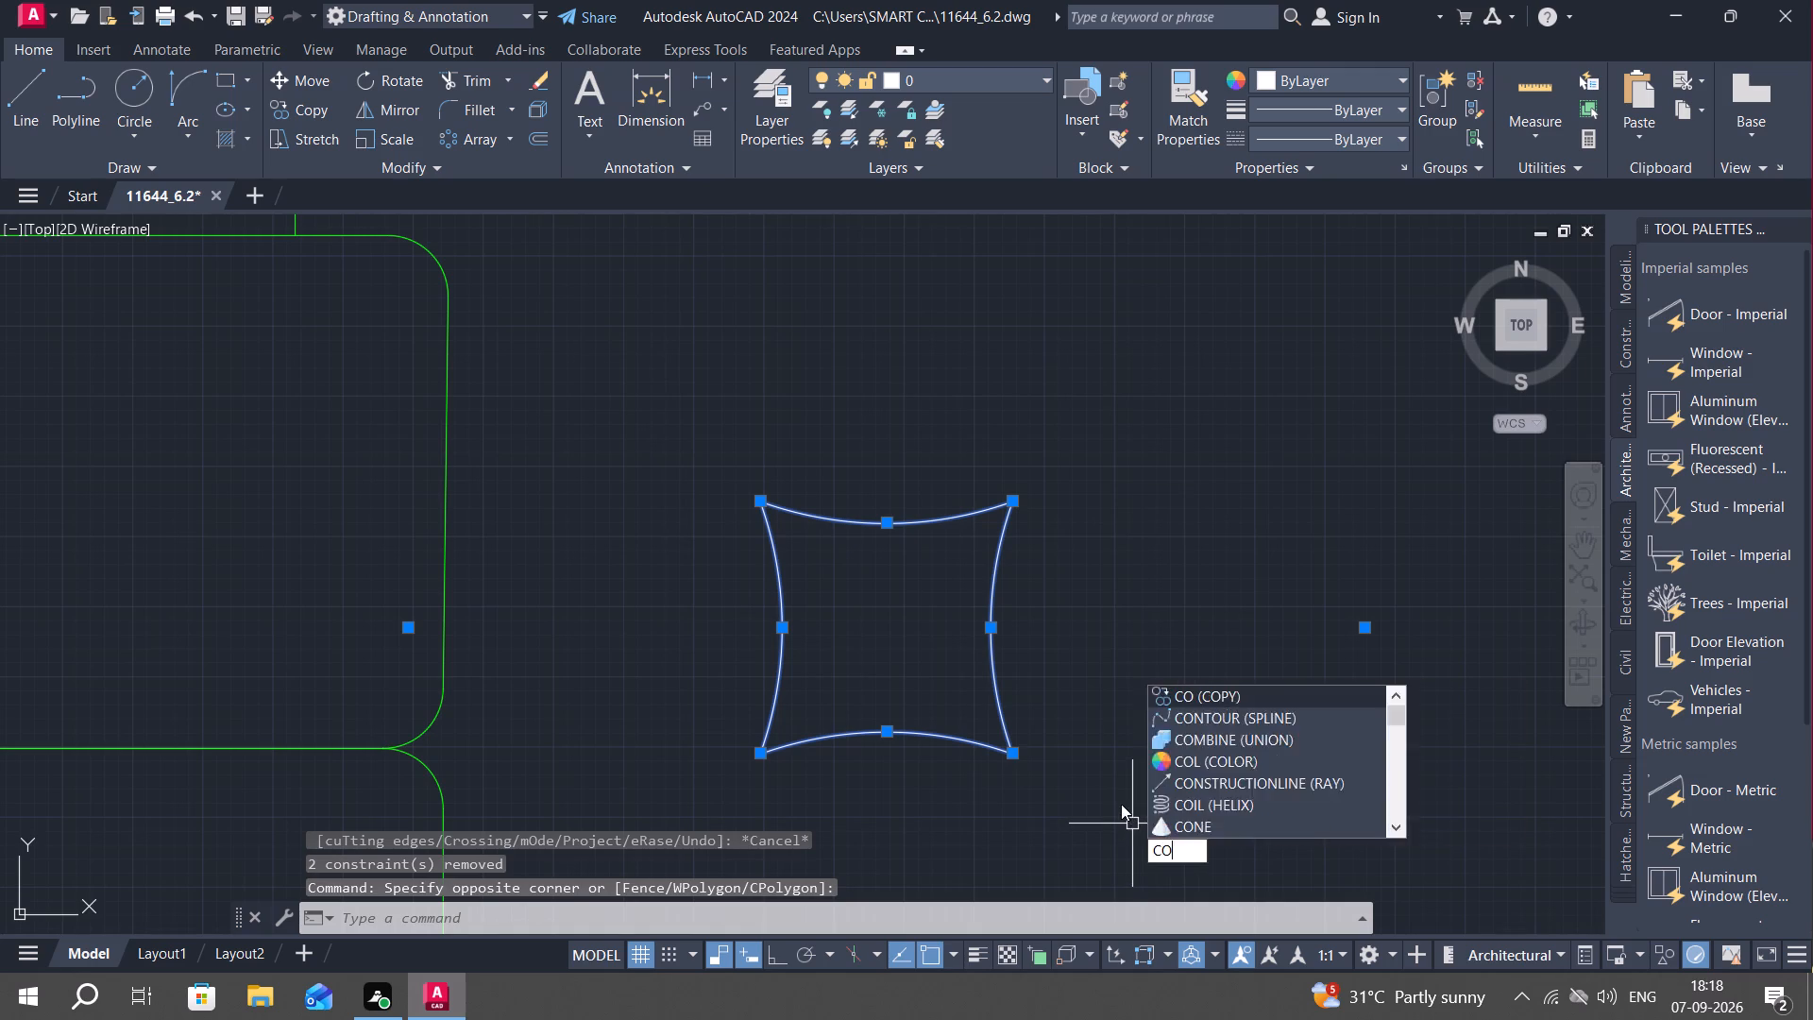
{"action": "key", "text": "space"}
{"action": "left_click", "coordinate": [1011, 753]}
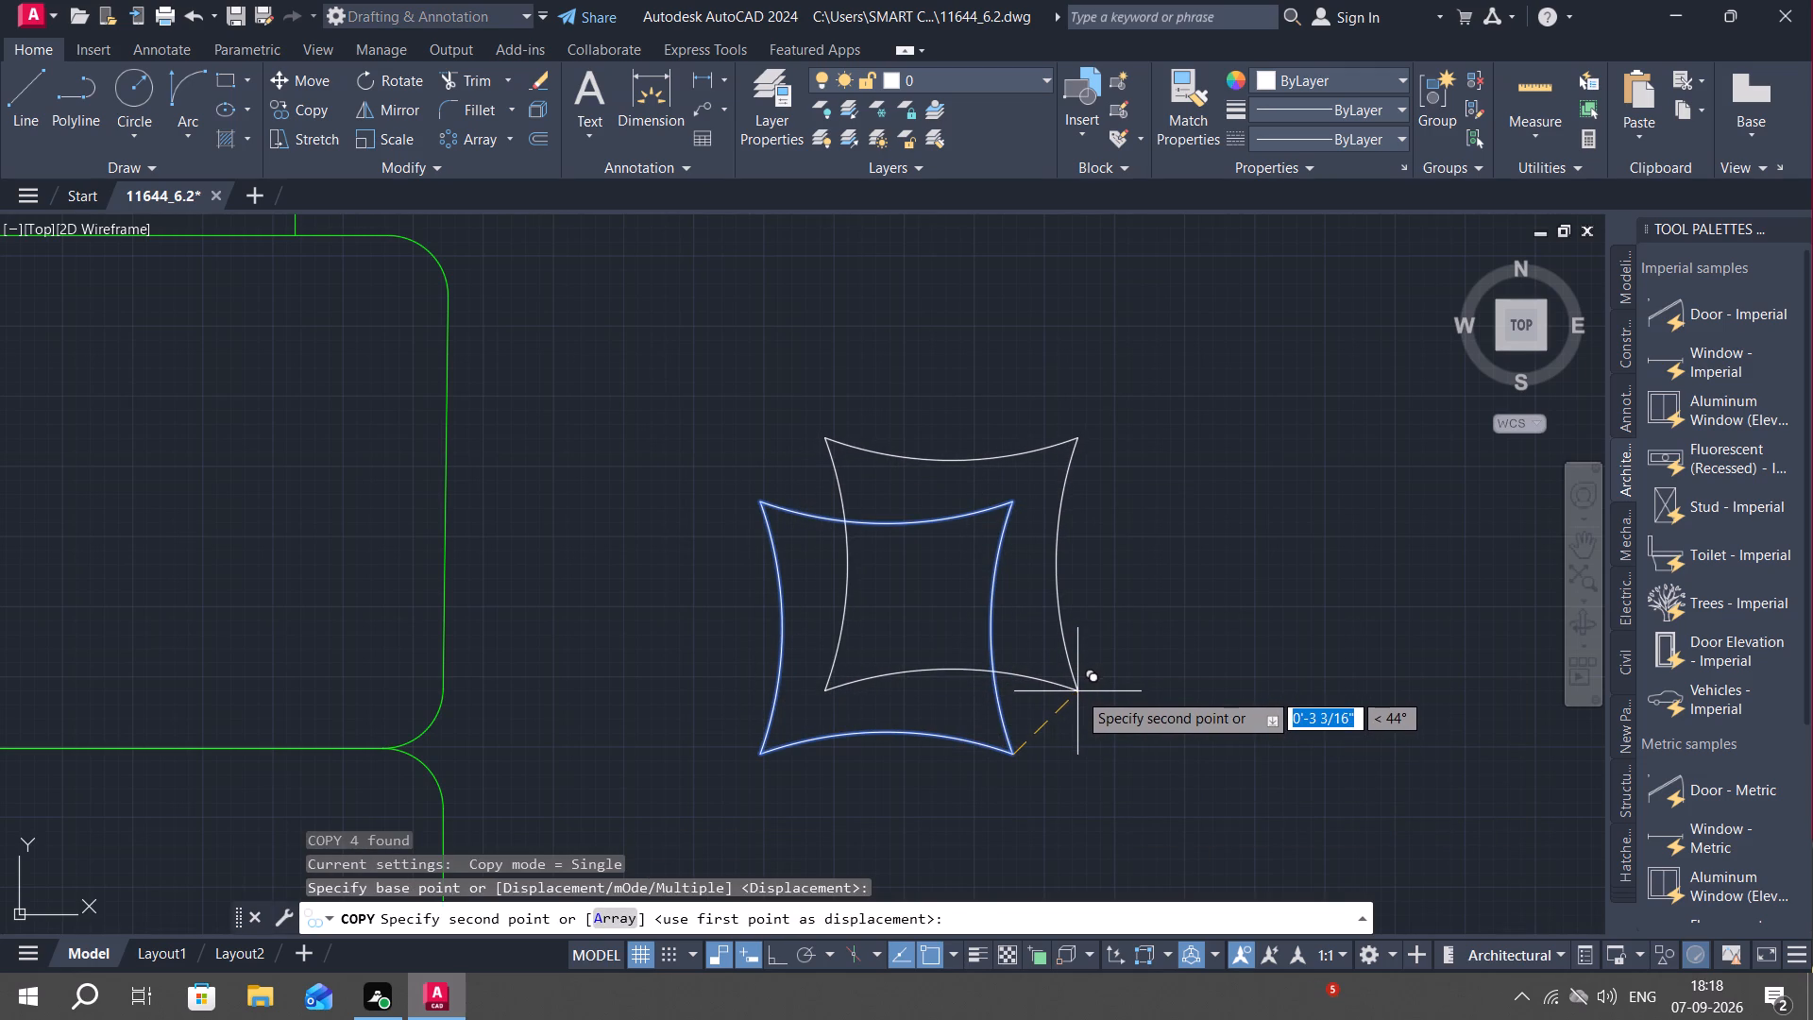
{"action": "left_click", "coordinate": [1069, 691]}
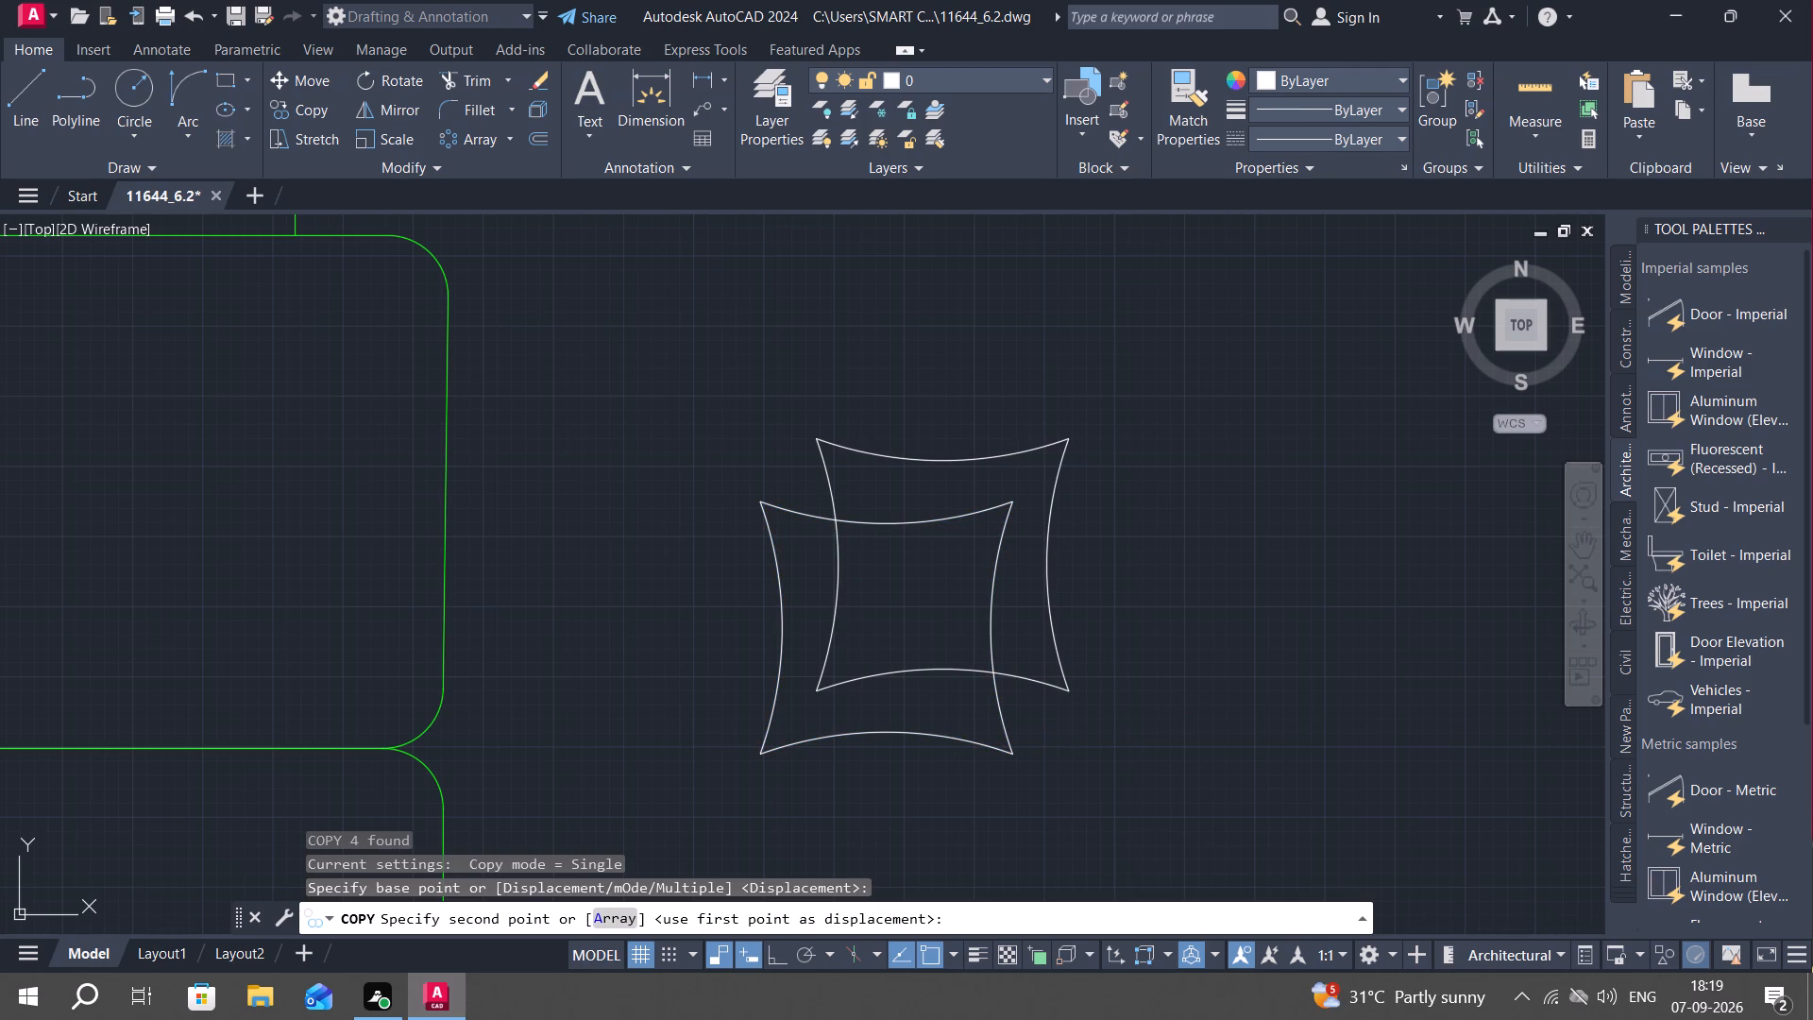
Copy the overlapping cushion pair from its lower-left corner onto the sofa's top seat, near the backrest.
{"action": "left_click", "coordinate": [585, 339]}
{"action": "left_click", "coordinate": [1203, 816]}
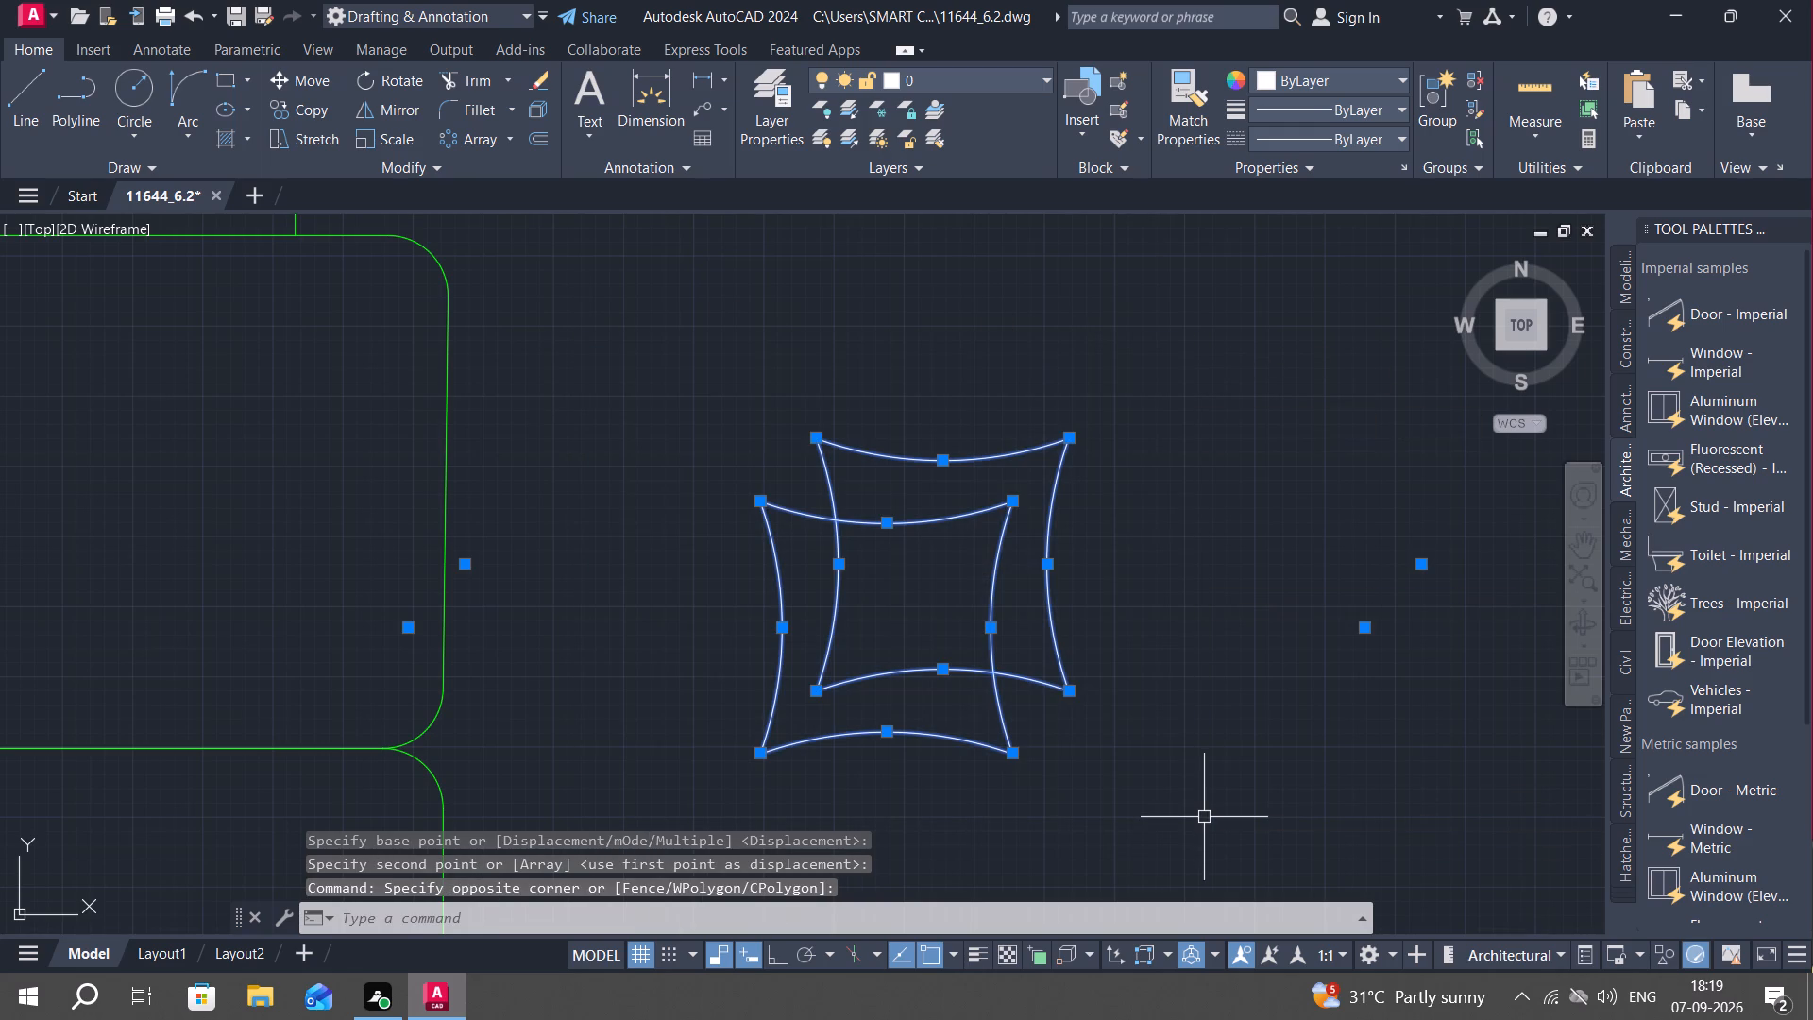
{"action": "type", "text": "CO"}
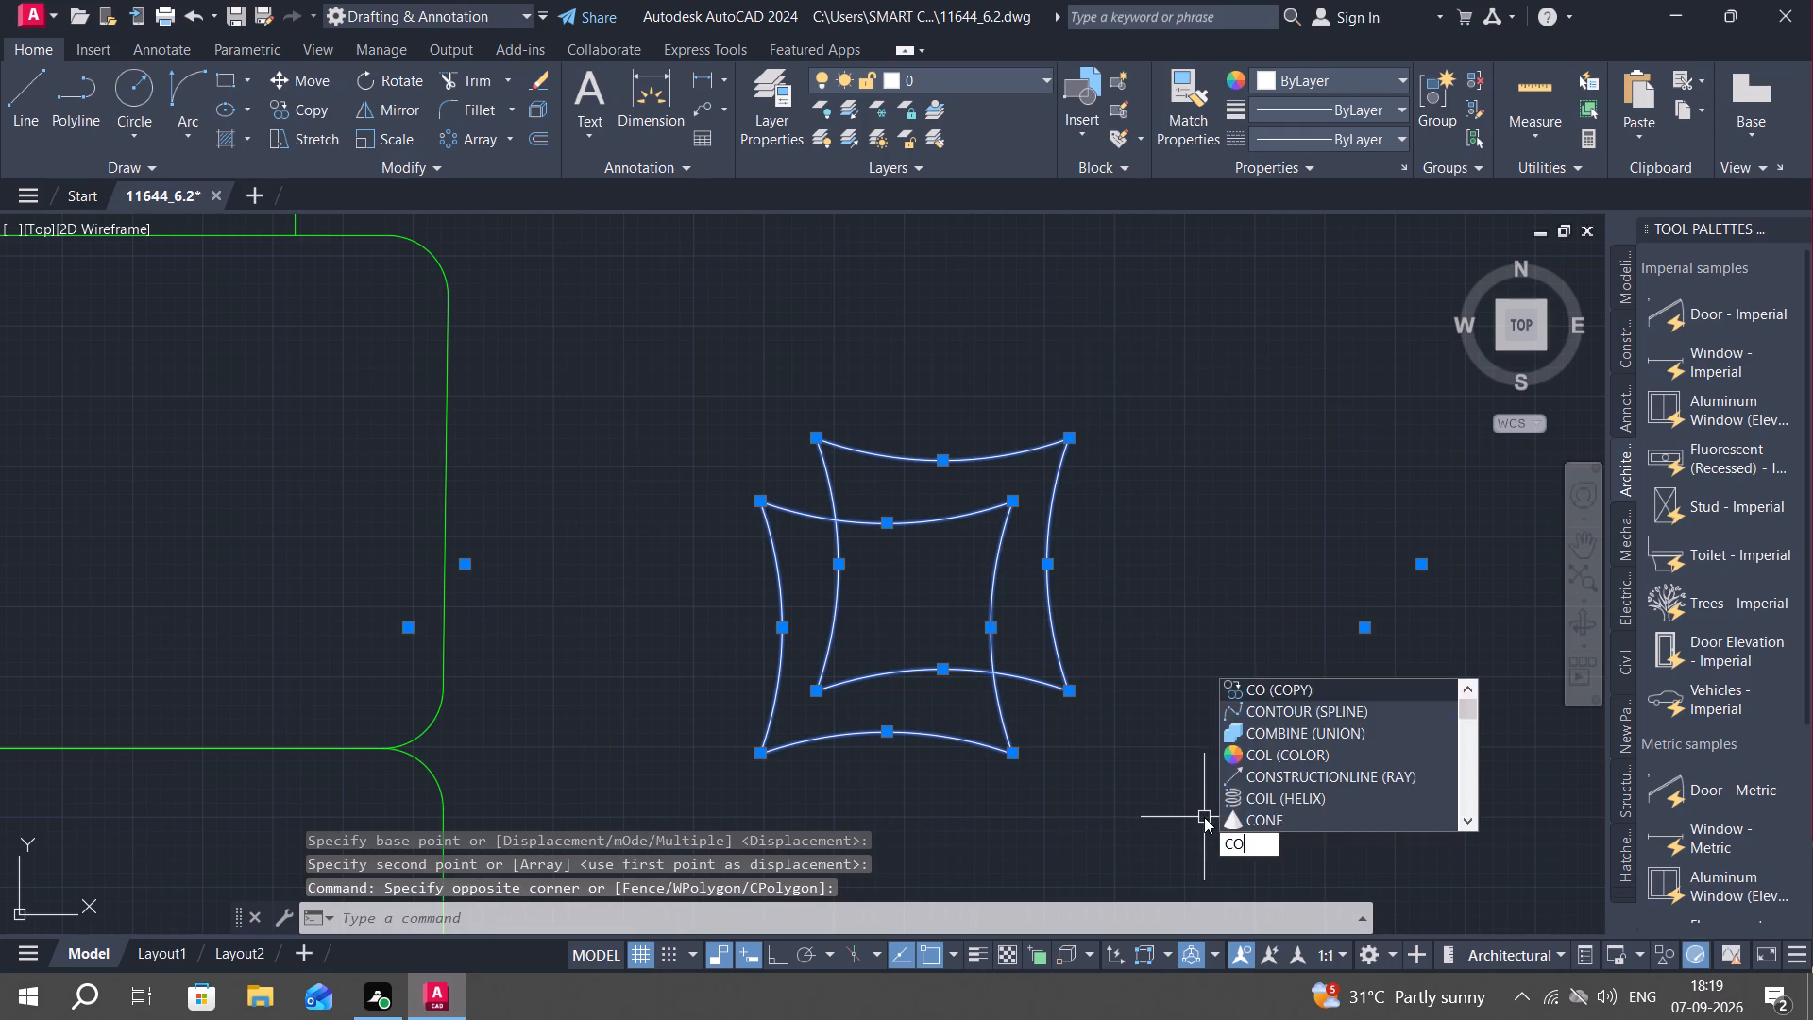
{"action": "key", "text": "space"}
{"action": "left_click", "coordinate": [755, 750]}
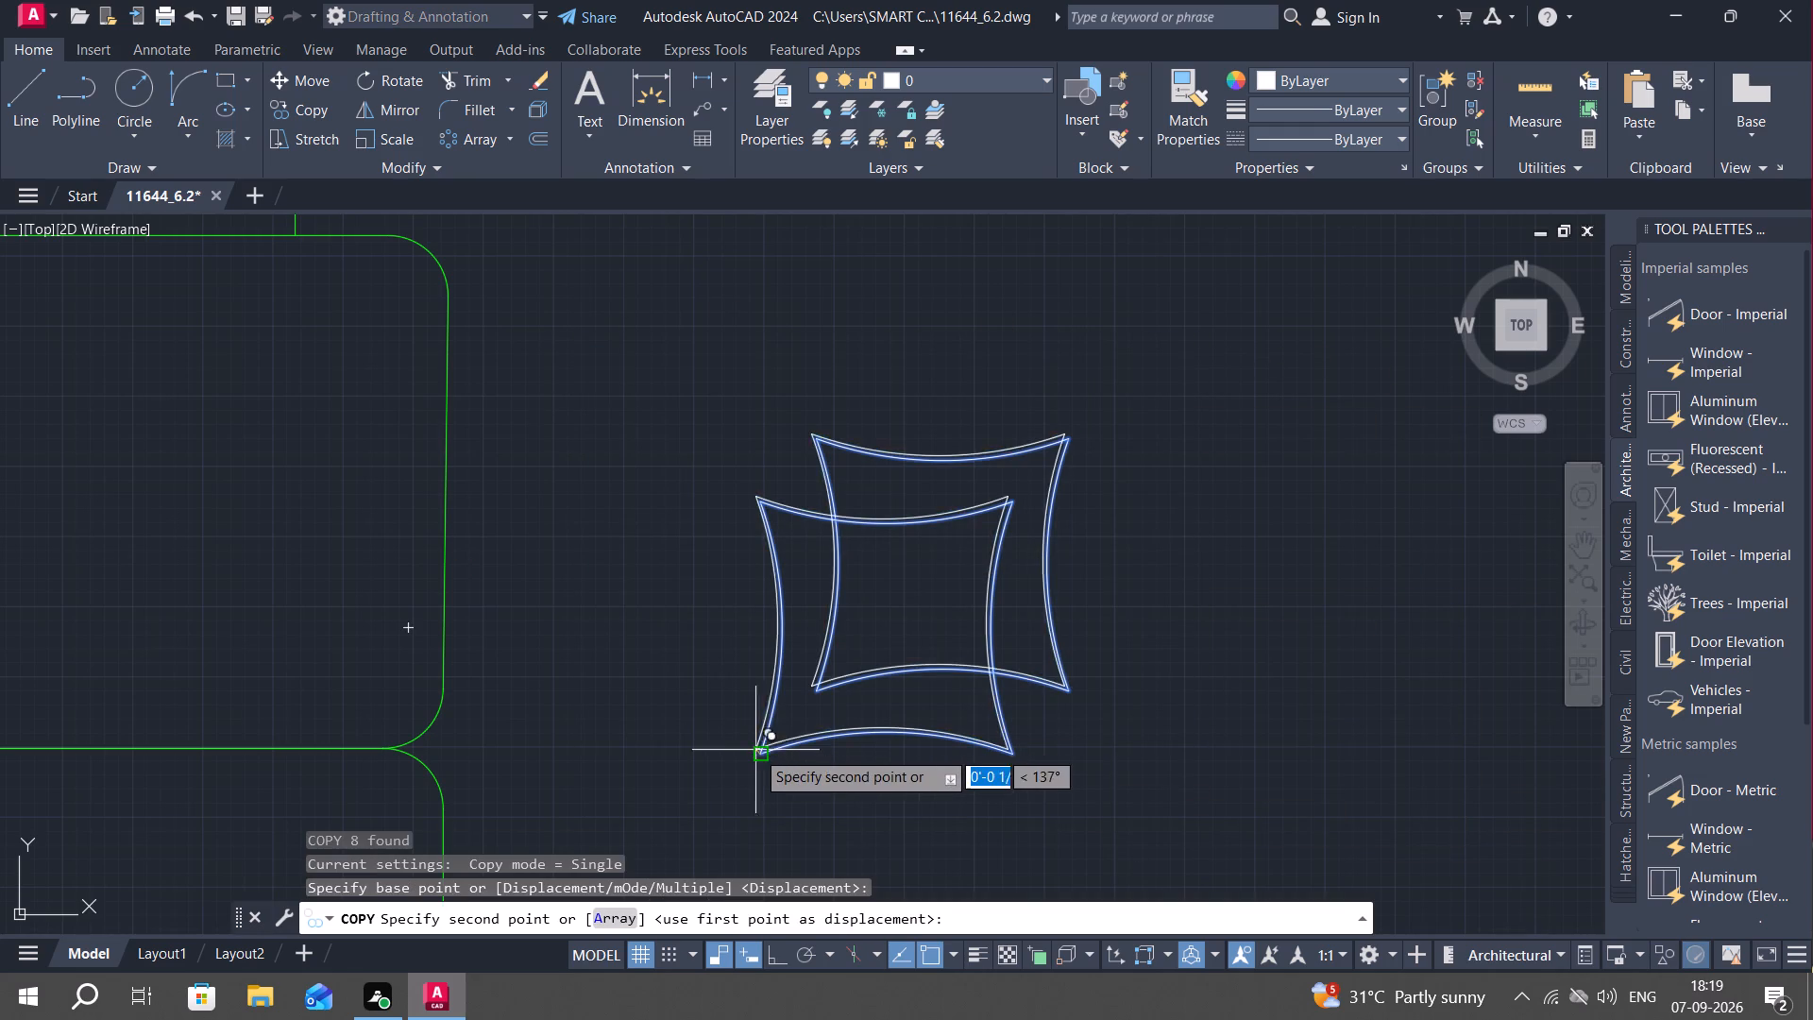
{"action": "scroll", "coordinate": [616, 708], "scroll_direction": "down", "scroll_amount": 5}
{"action": "middle_click_drag", "start_coordinate": [571, 706], "coordinate": [1127, 563]}
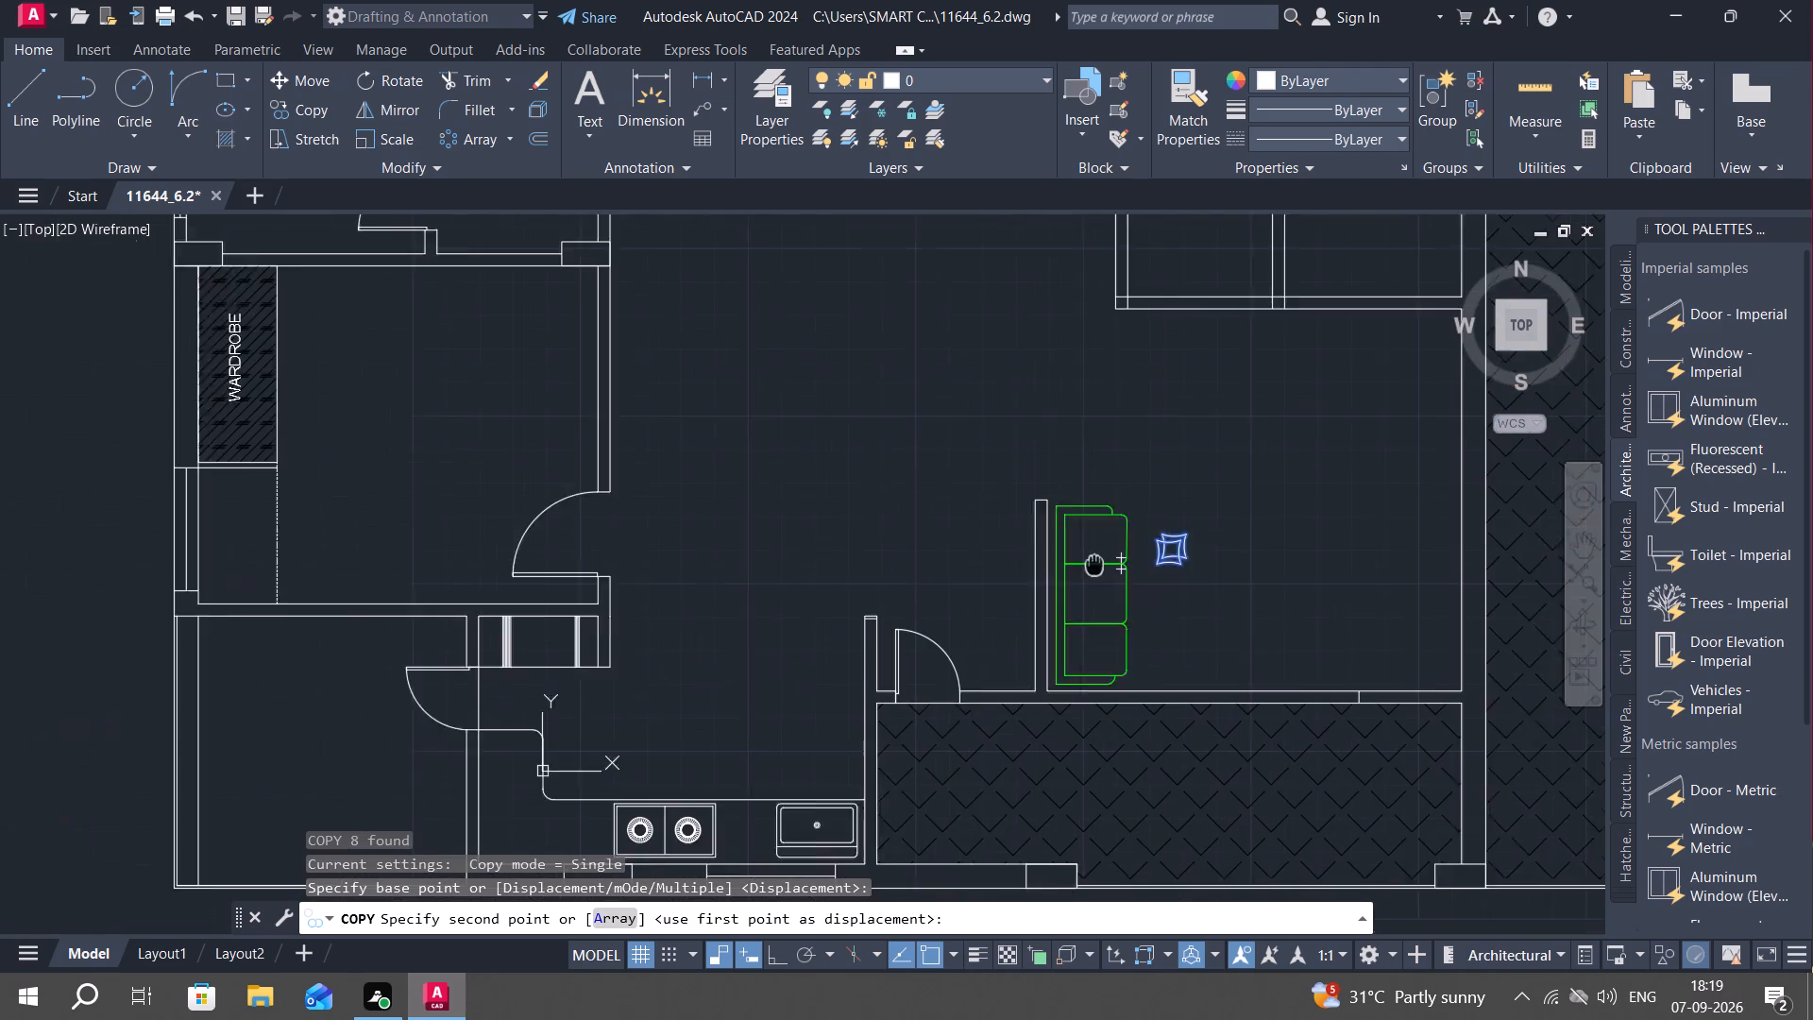
{"action": "scroll", "coordinate": [1120, 568], "scroll_direction": "up", "scroll_amount": 2}
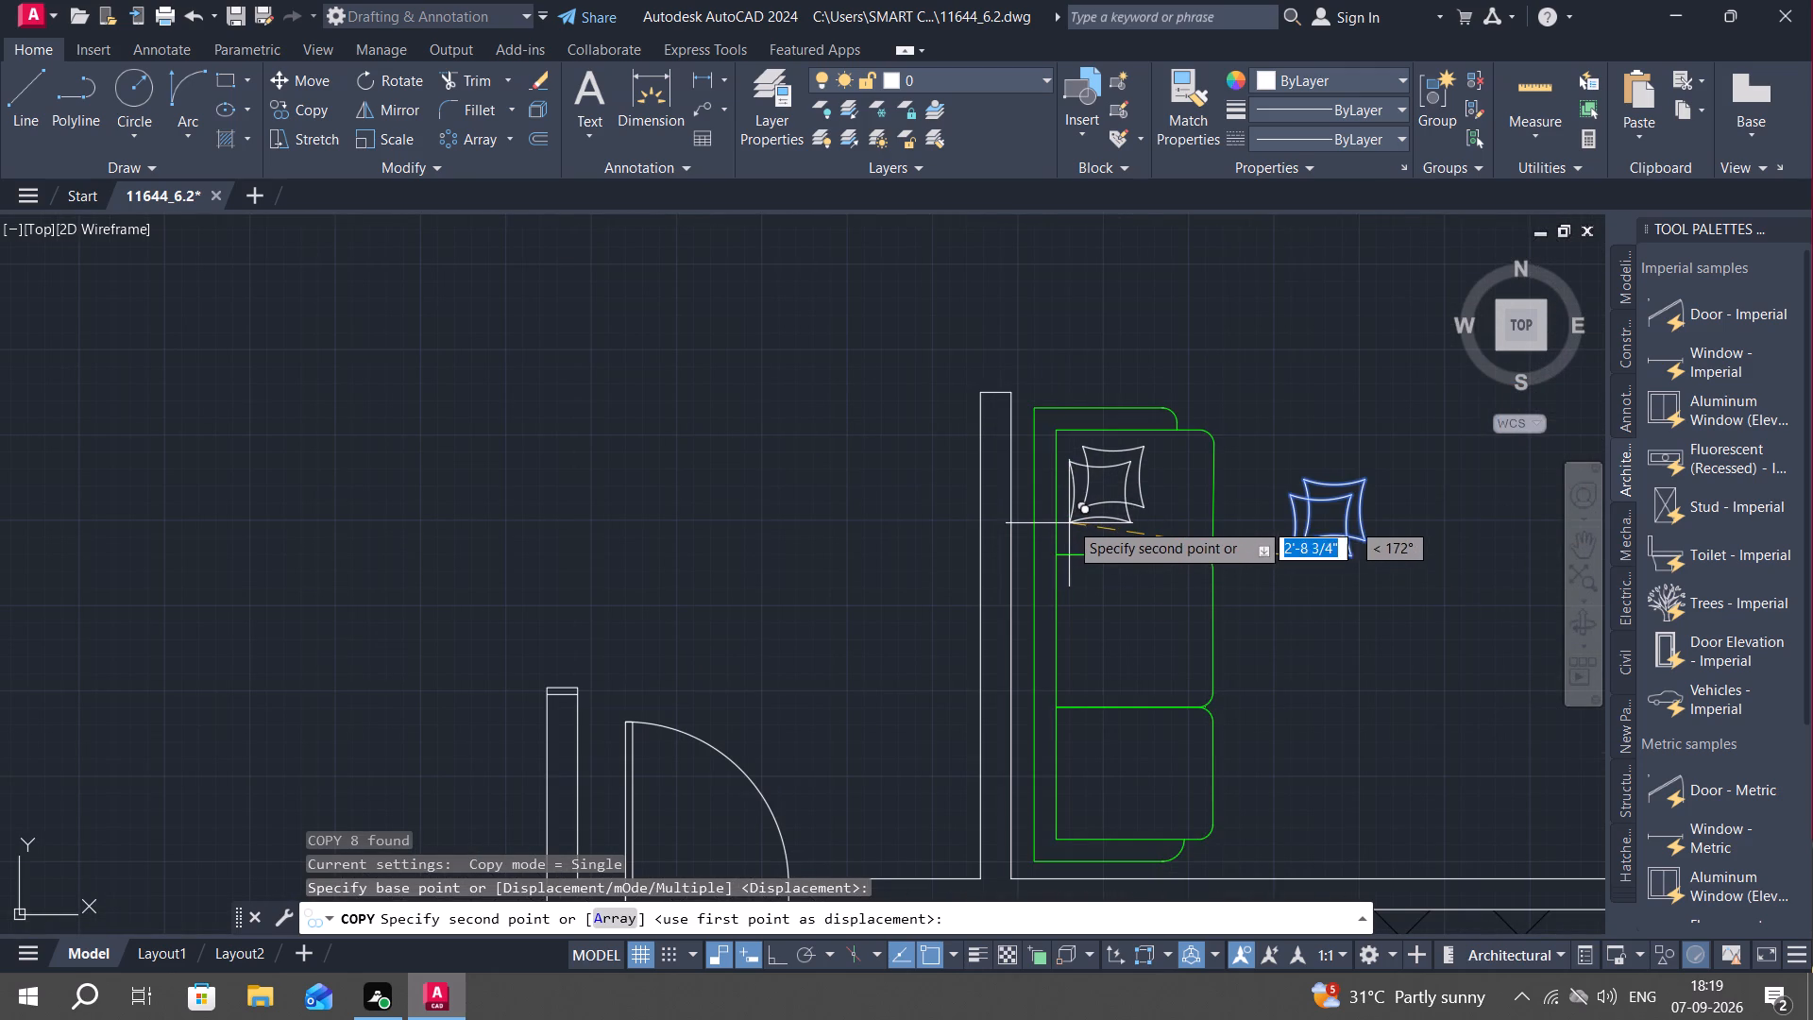
{"action": "left_click", "coordinate": [1065, 515]}
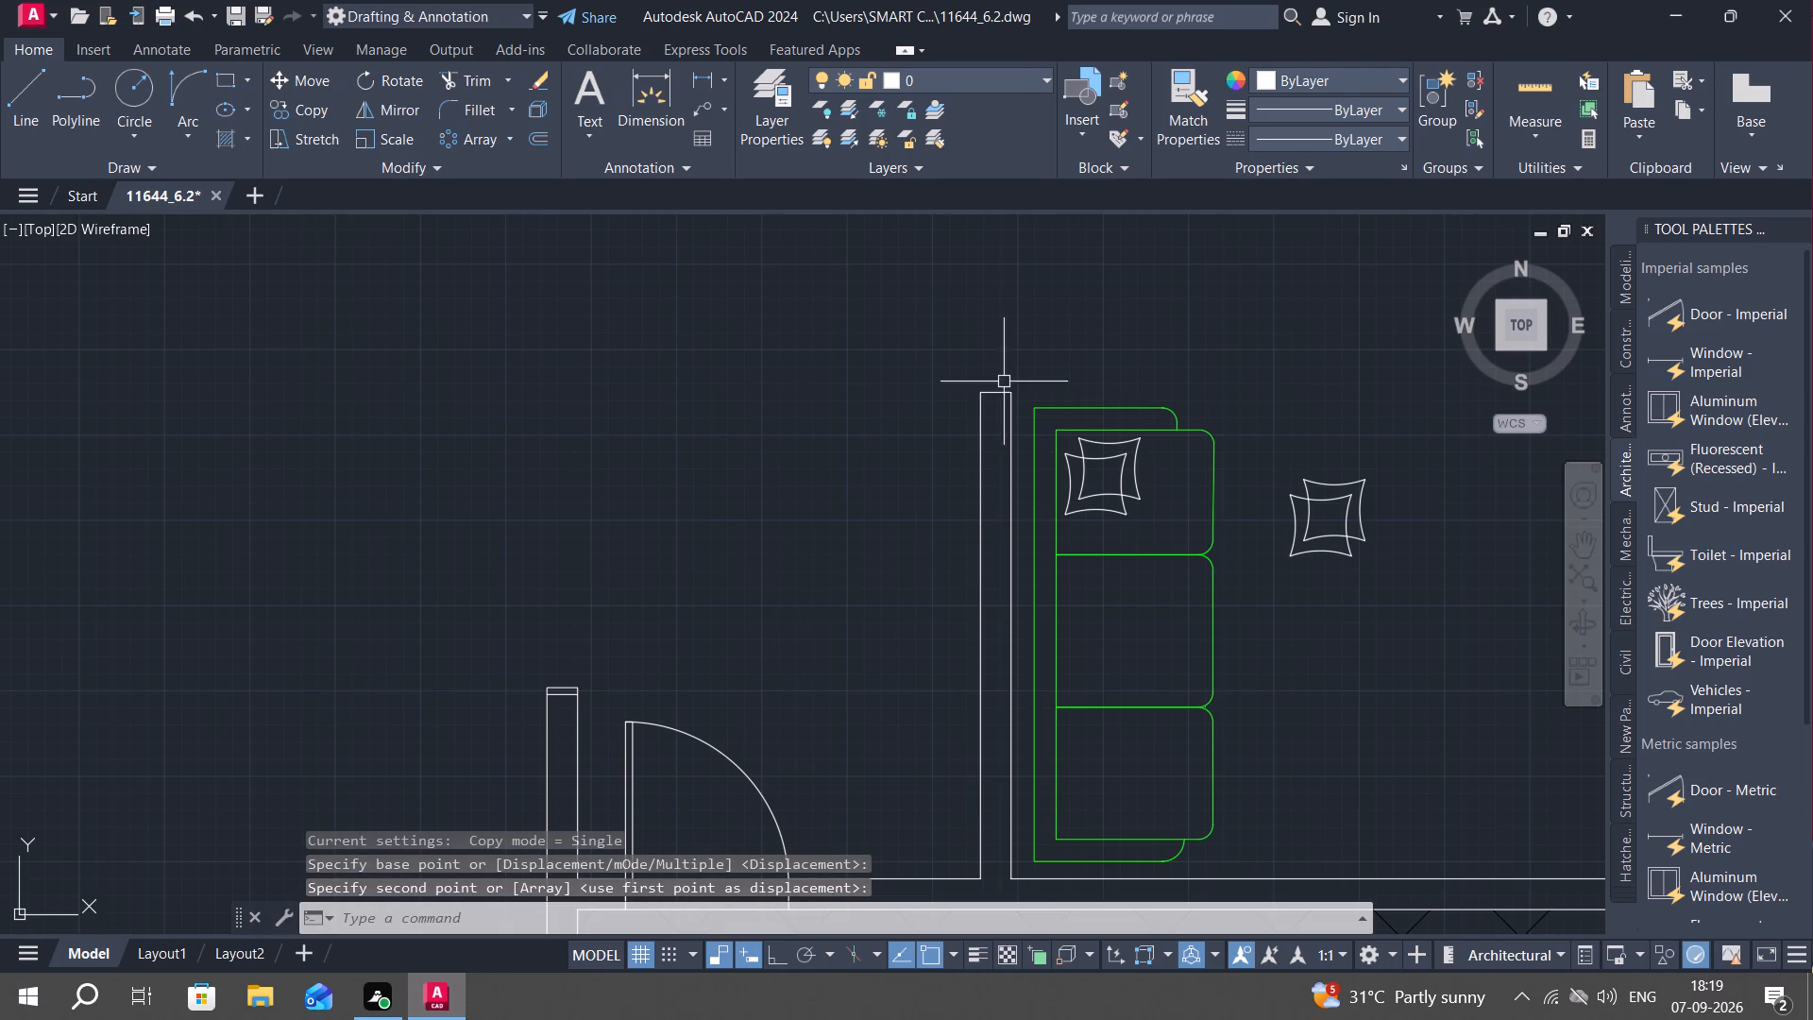
Copy the loose cushion pair with the Multiple option to the upper seat divider, the middle seat and the bottom seat of the sofa.
{"action": "left_click_drag", "start_coordinate": [1238, 439], "coordinate": [1258, 436]}
{"action": "left_click", "coordinate": [1396, 659]}
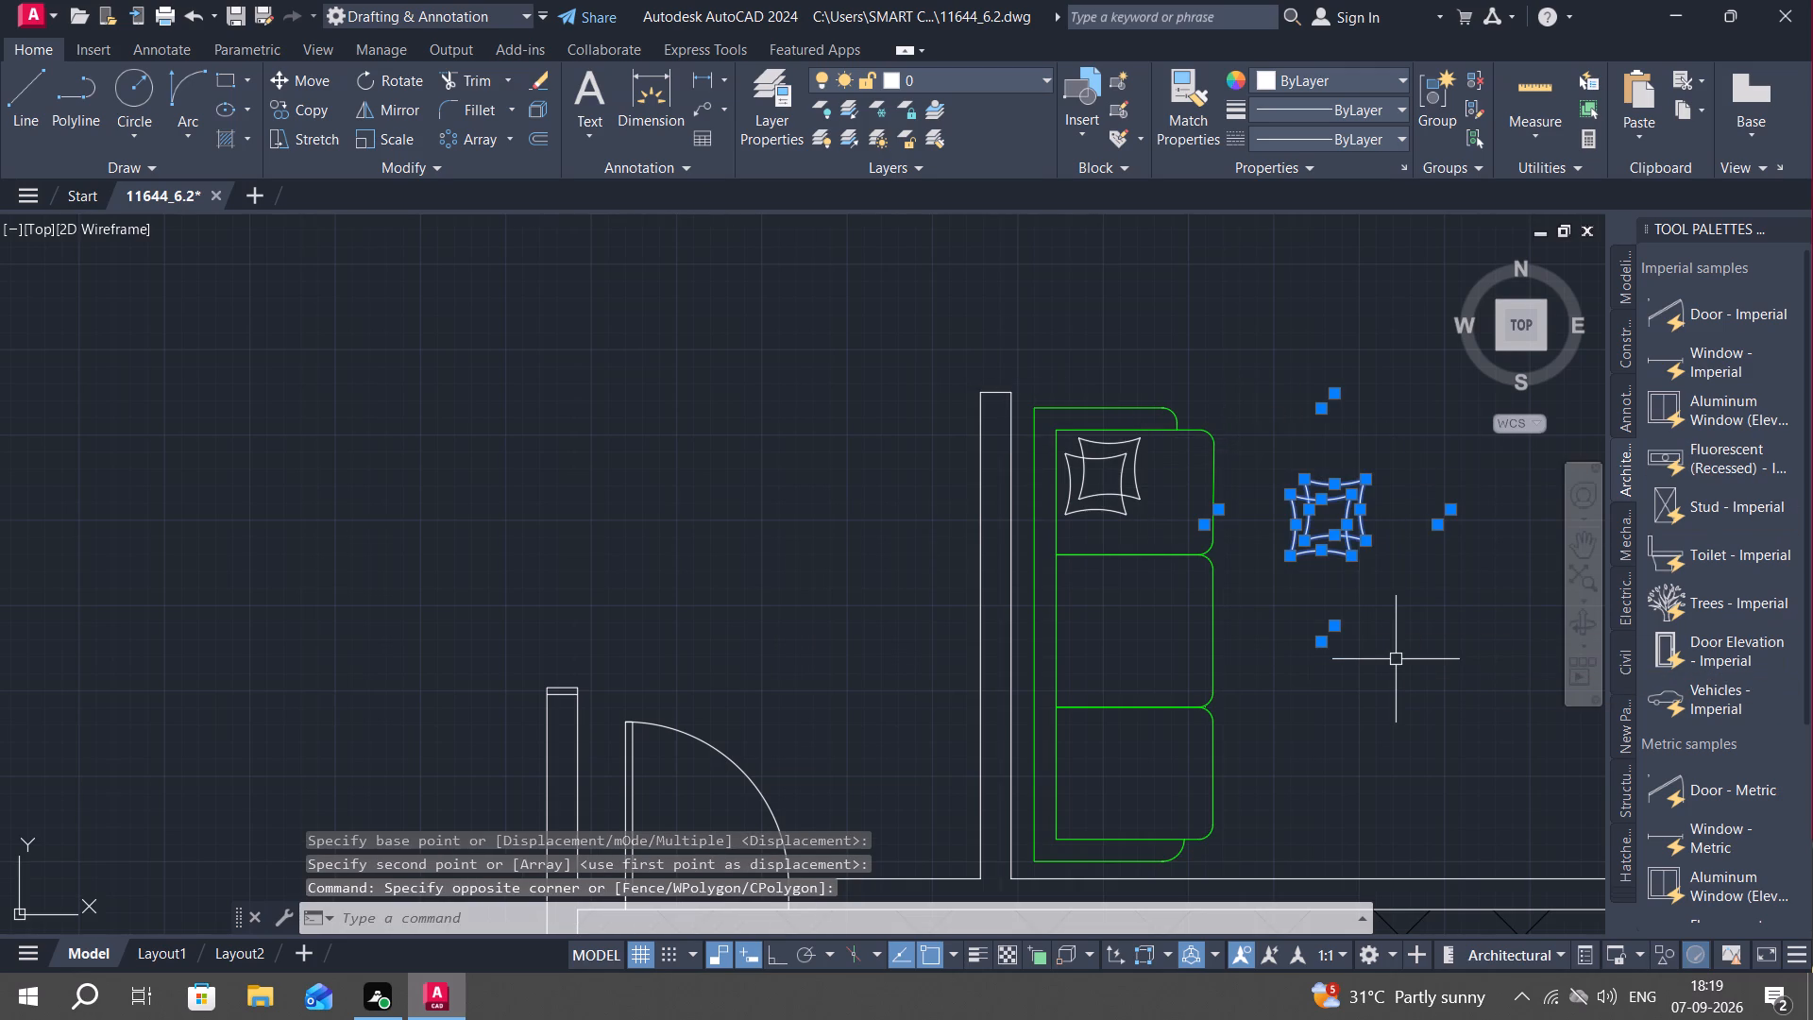
{"action": "type", "text": "CO"}
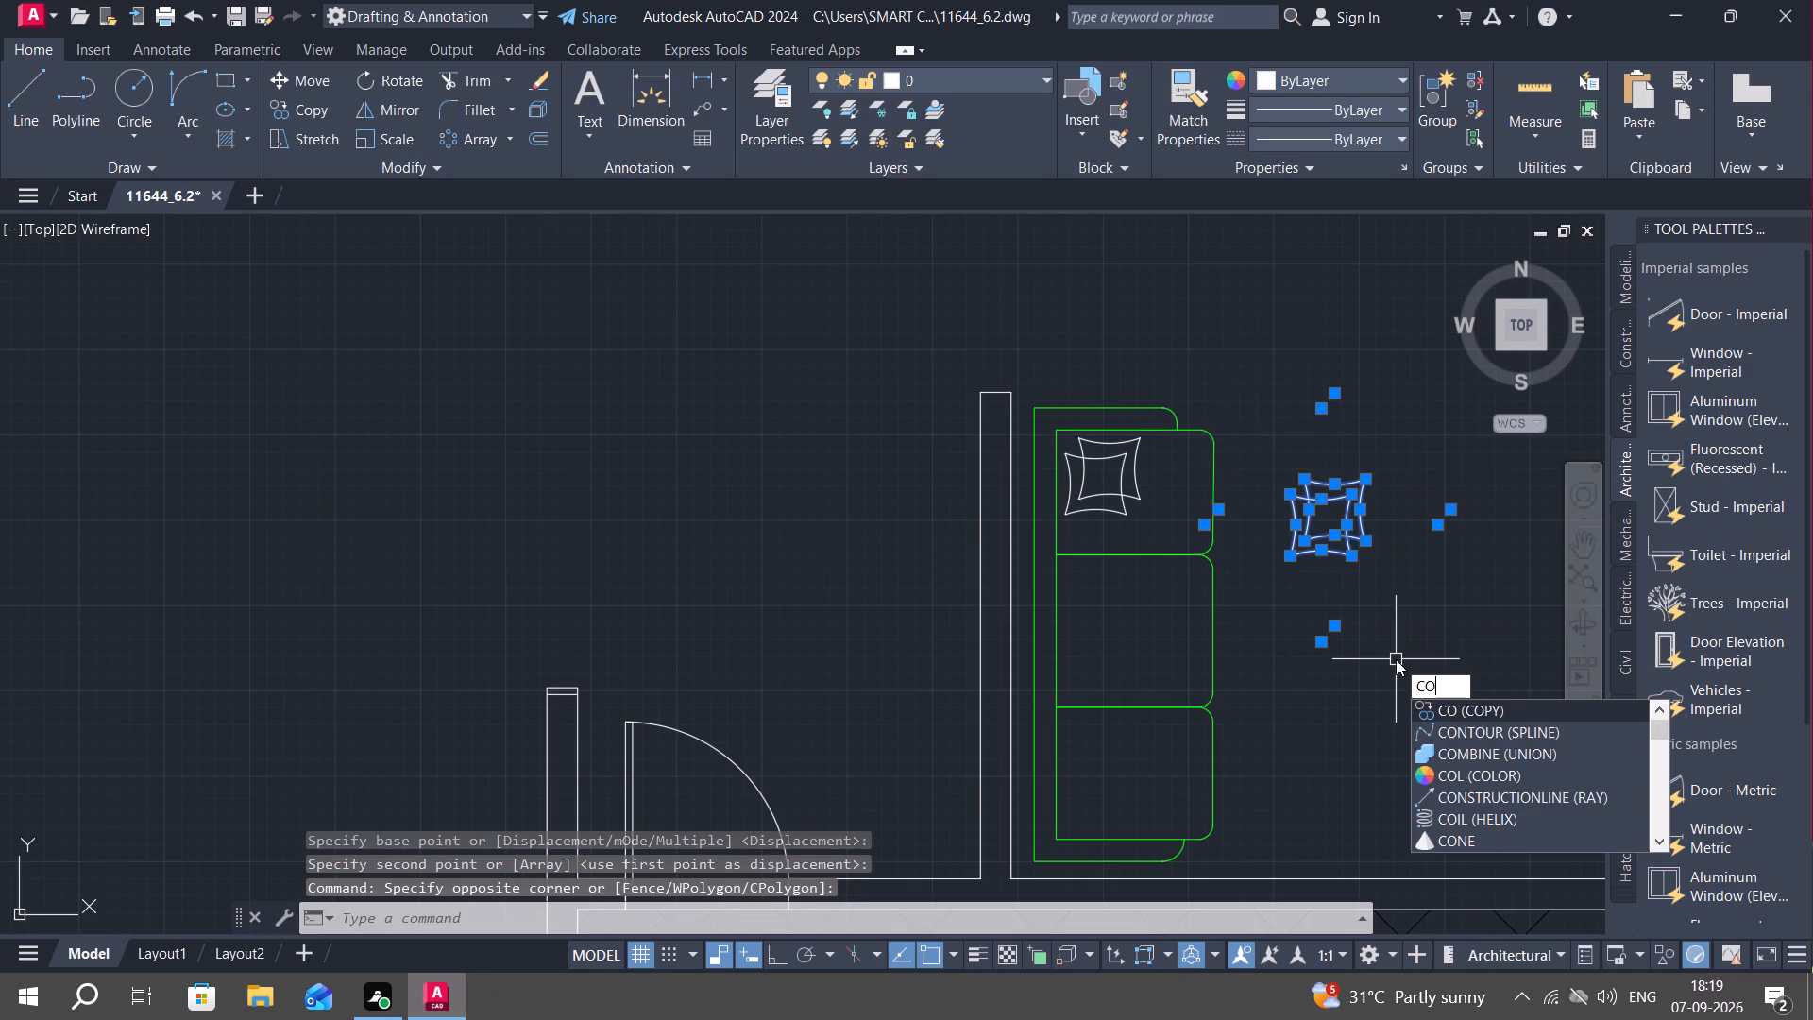
{"action": "key", "text": "space"}
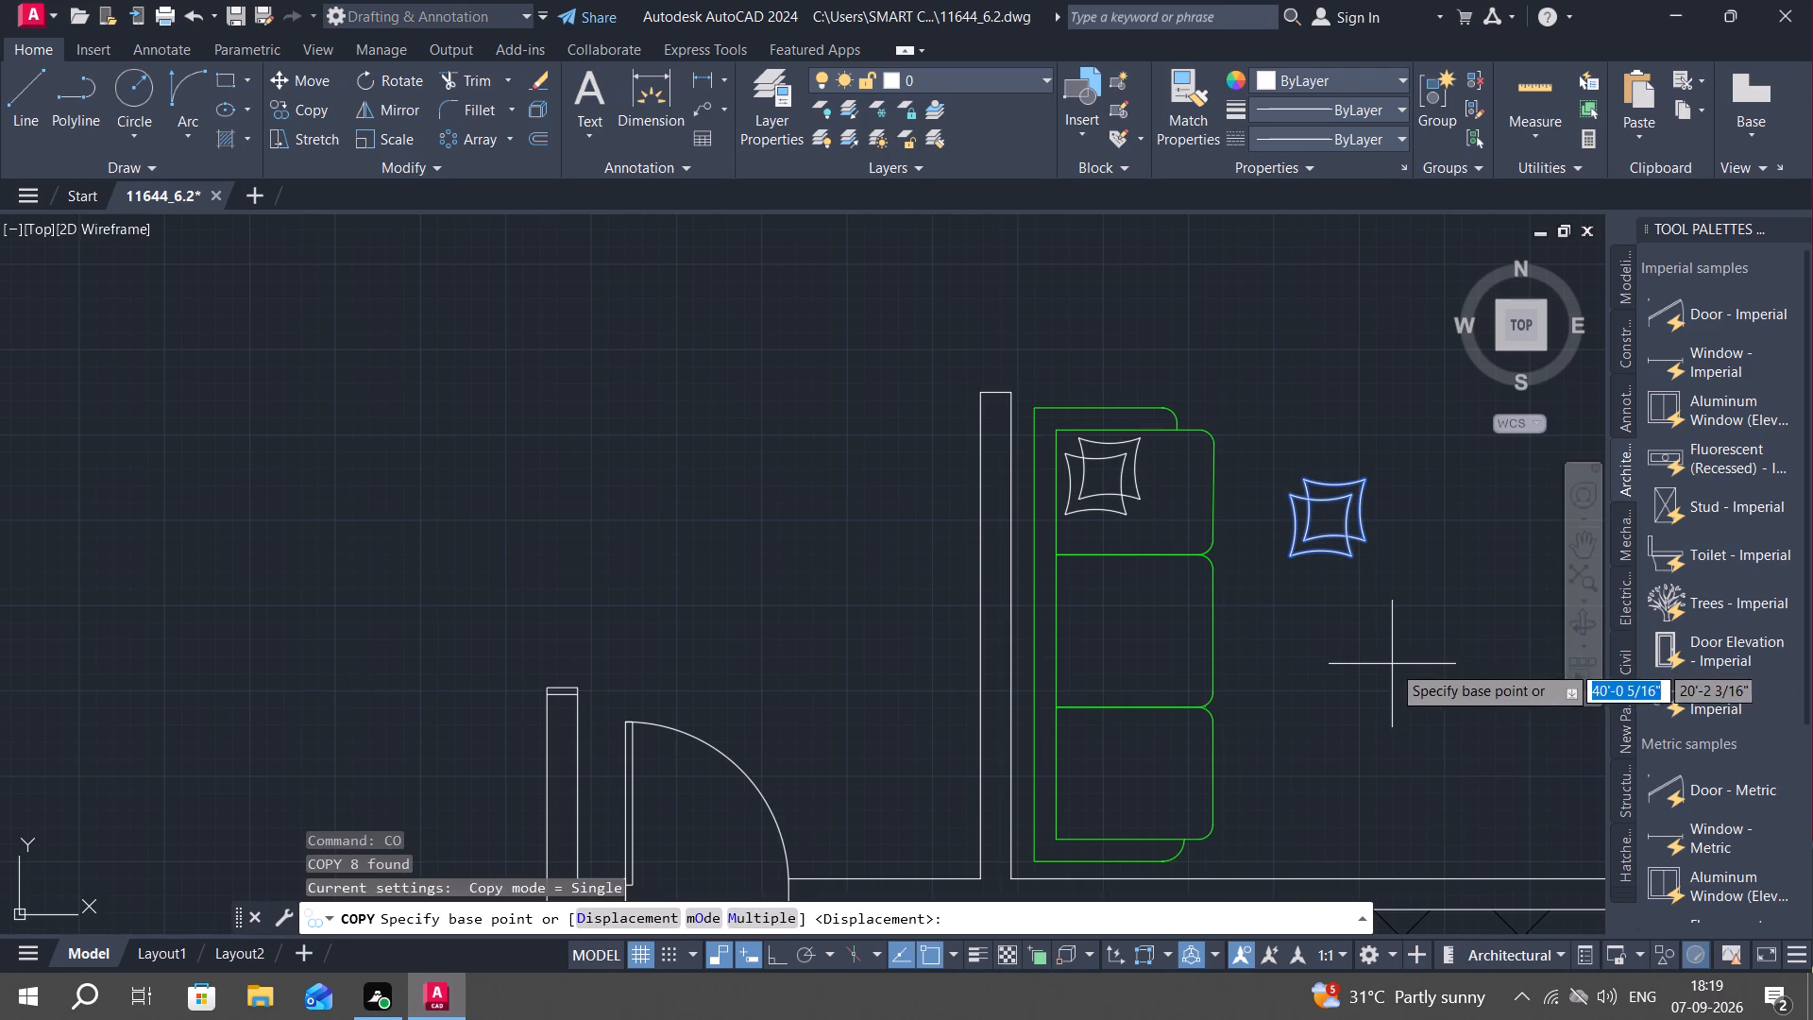
{"action": "left_click", "coordinate": [730, 916]}
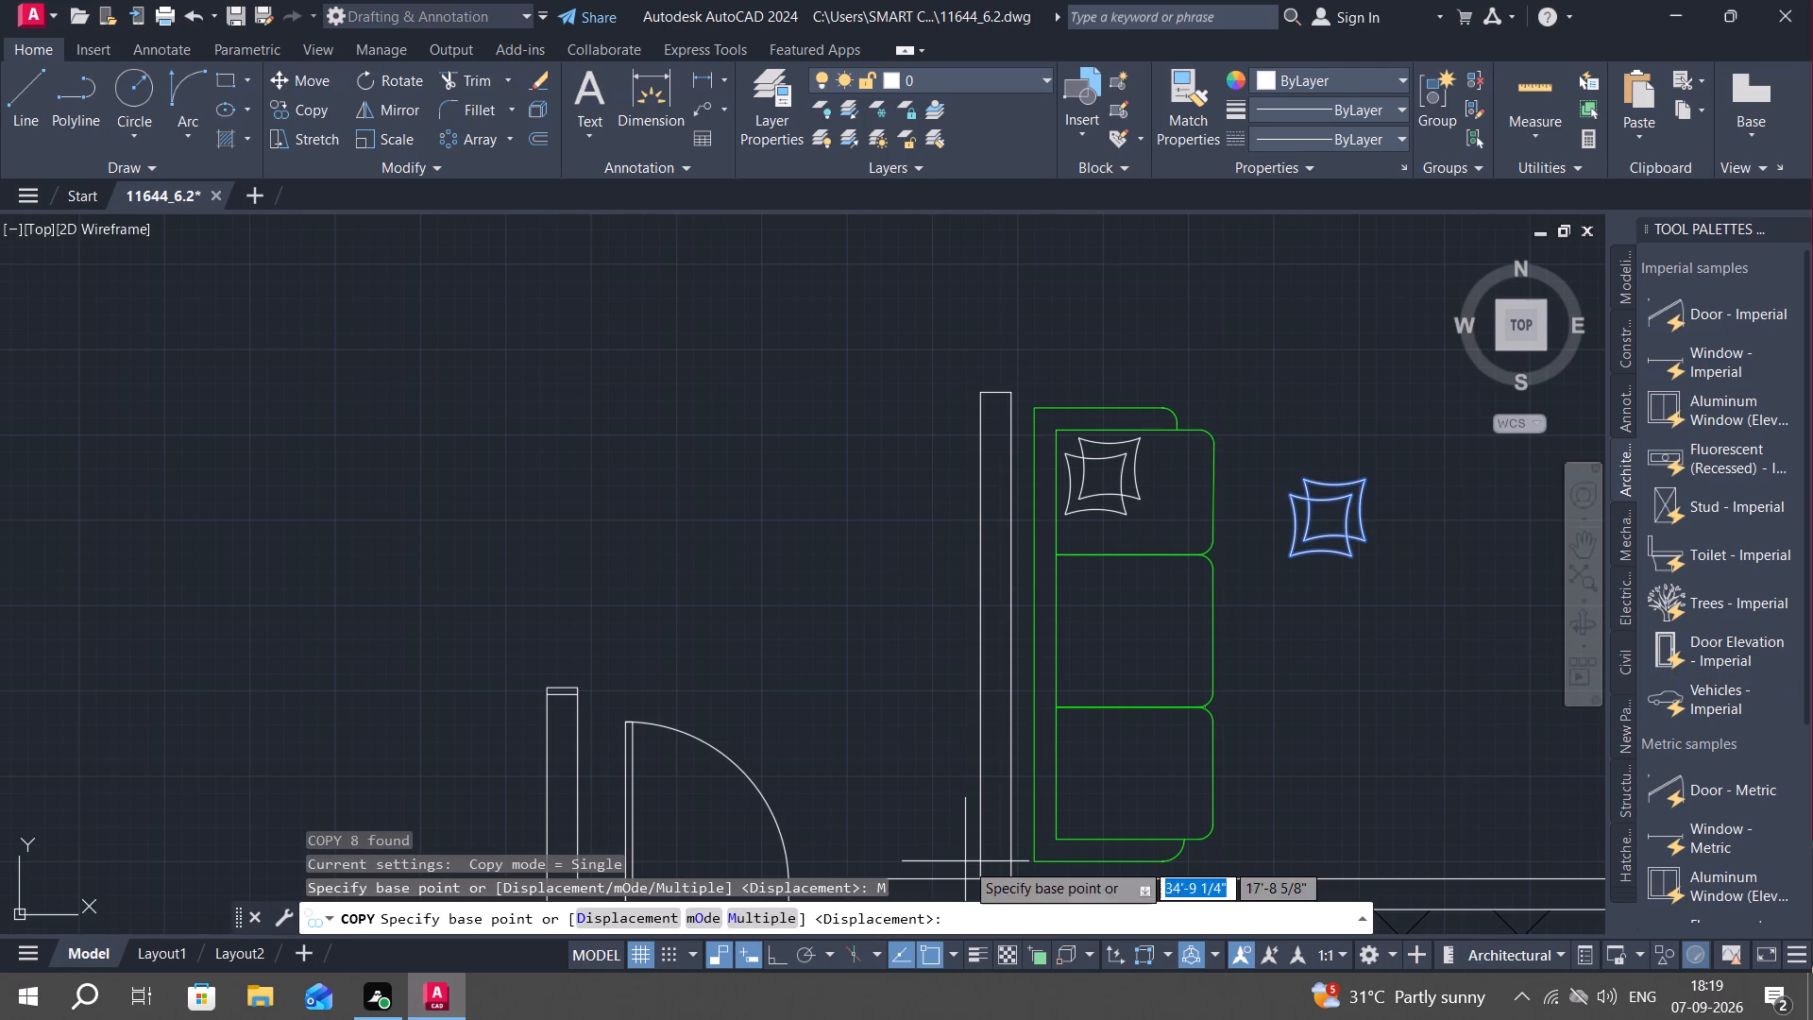
{"action": "left_click", "coordinate": [1298, 557]}
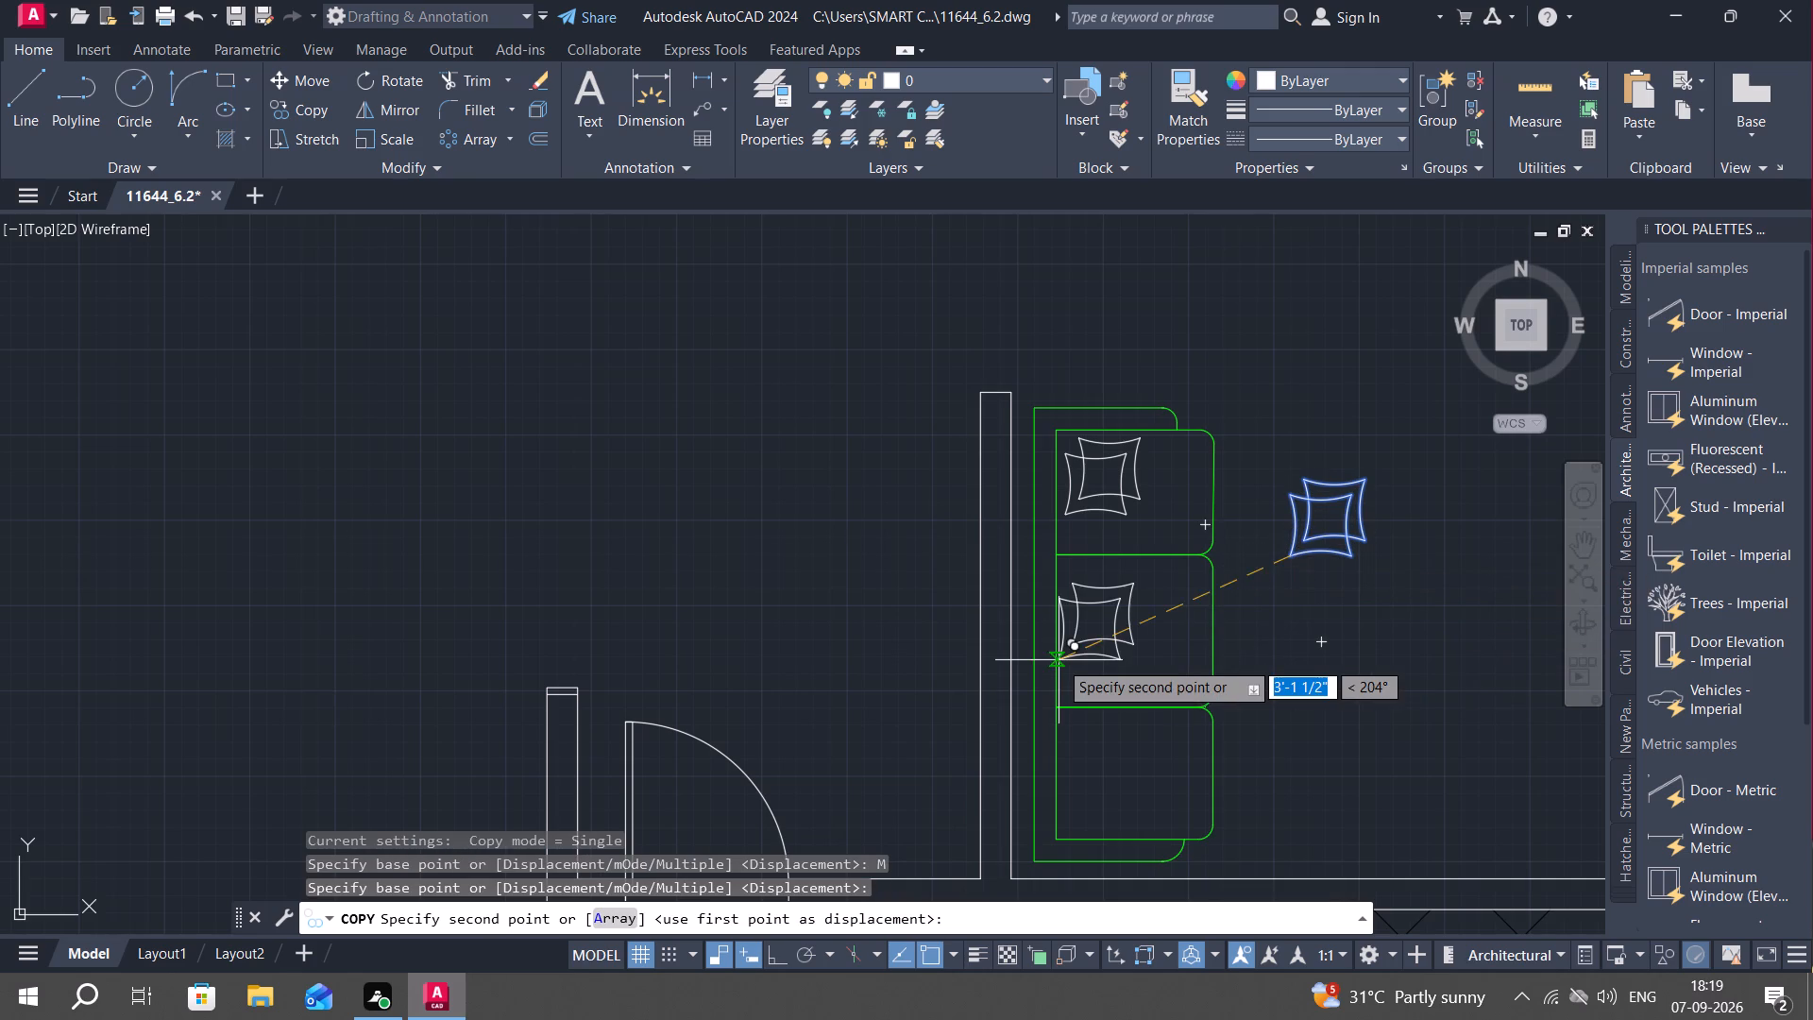
{"action": "left_click", "coordinate": [1065, 603]}
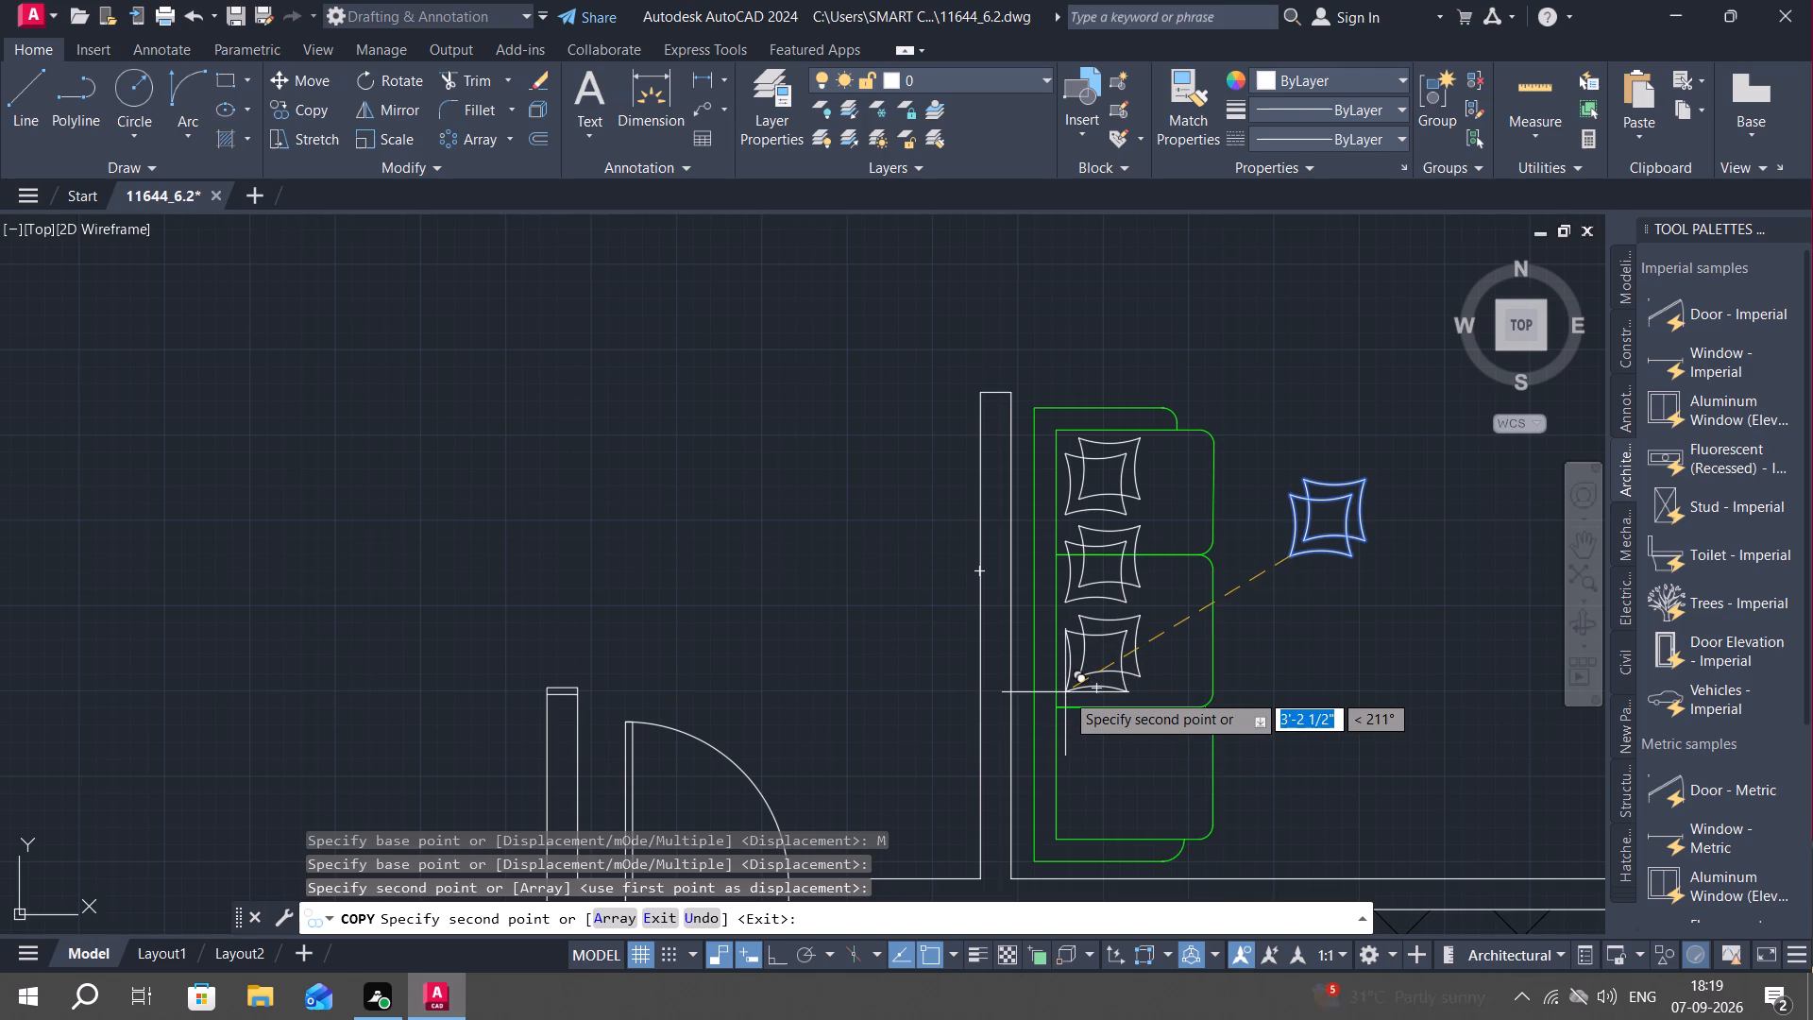
{"action": "left_click", "coordinate": [1070, 696]}
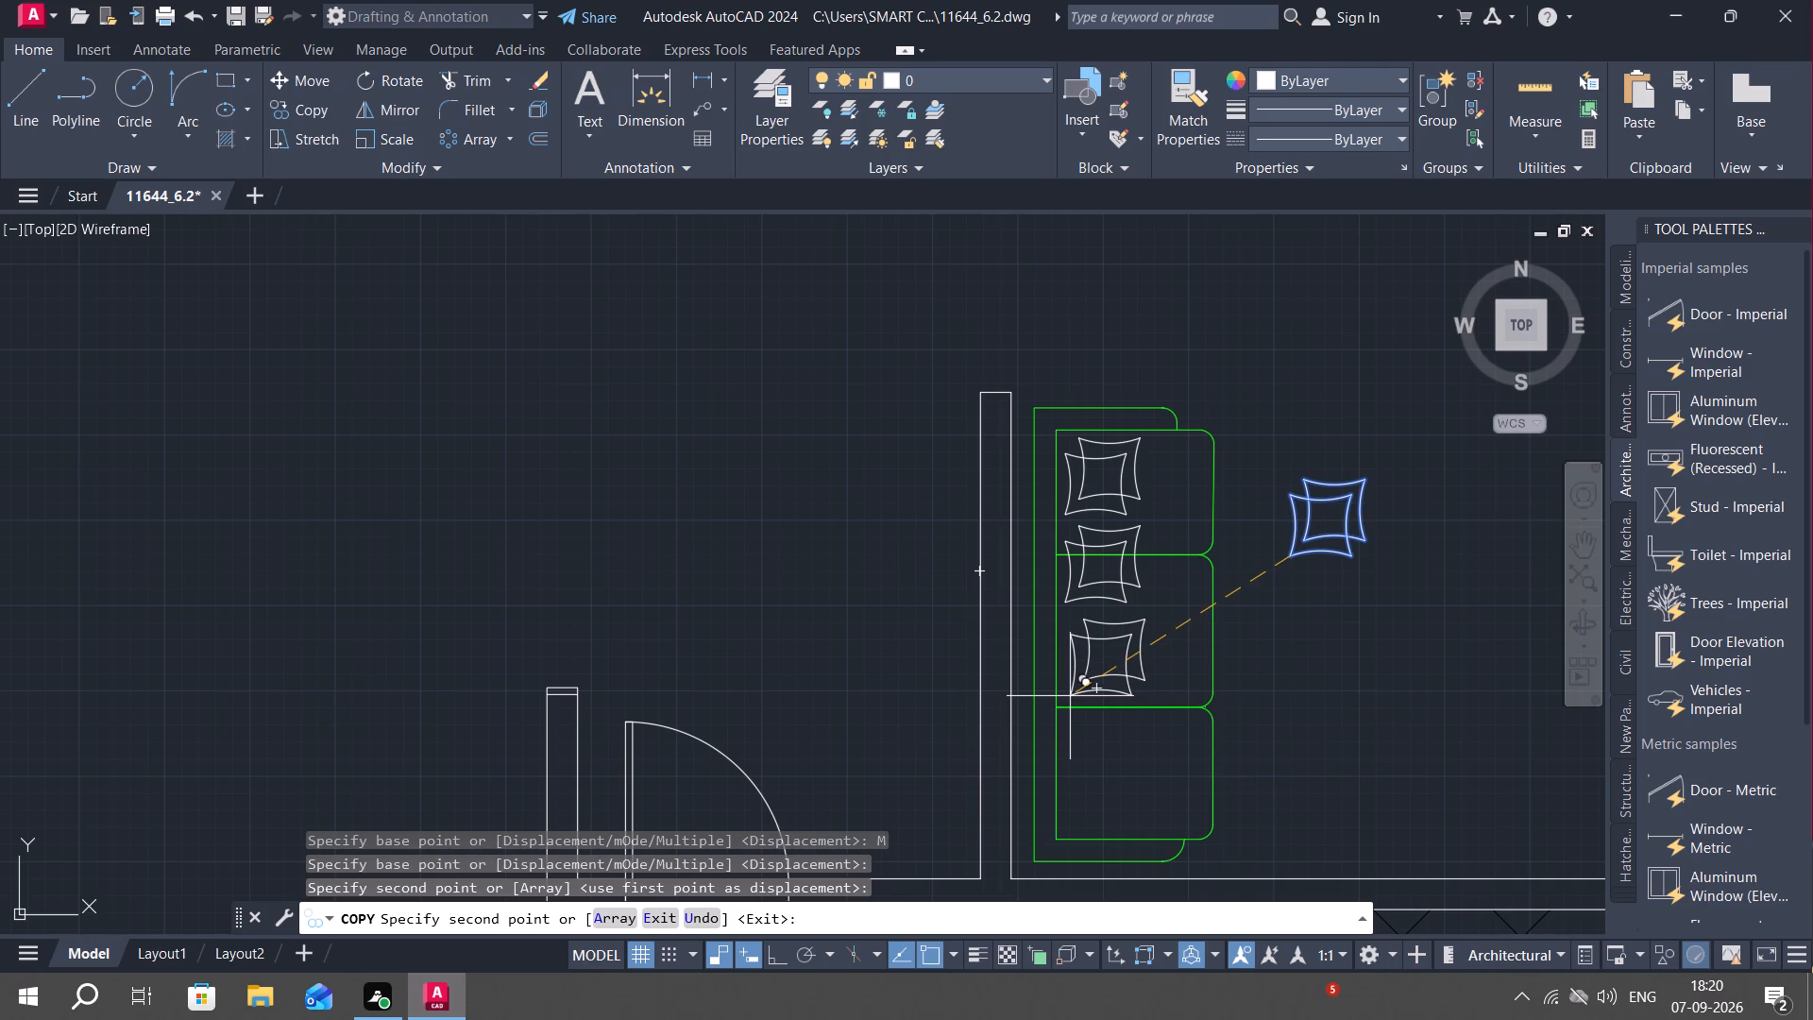
{"action": "left_click", "coordinate": [1071, 824]}
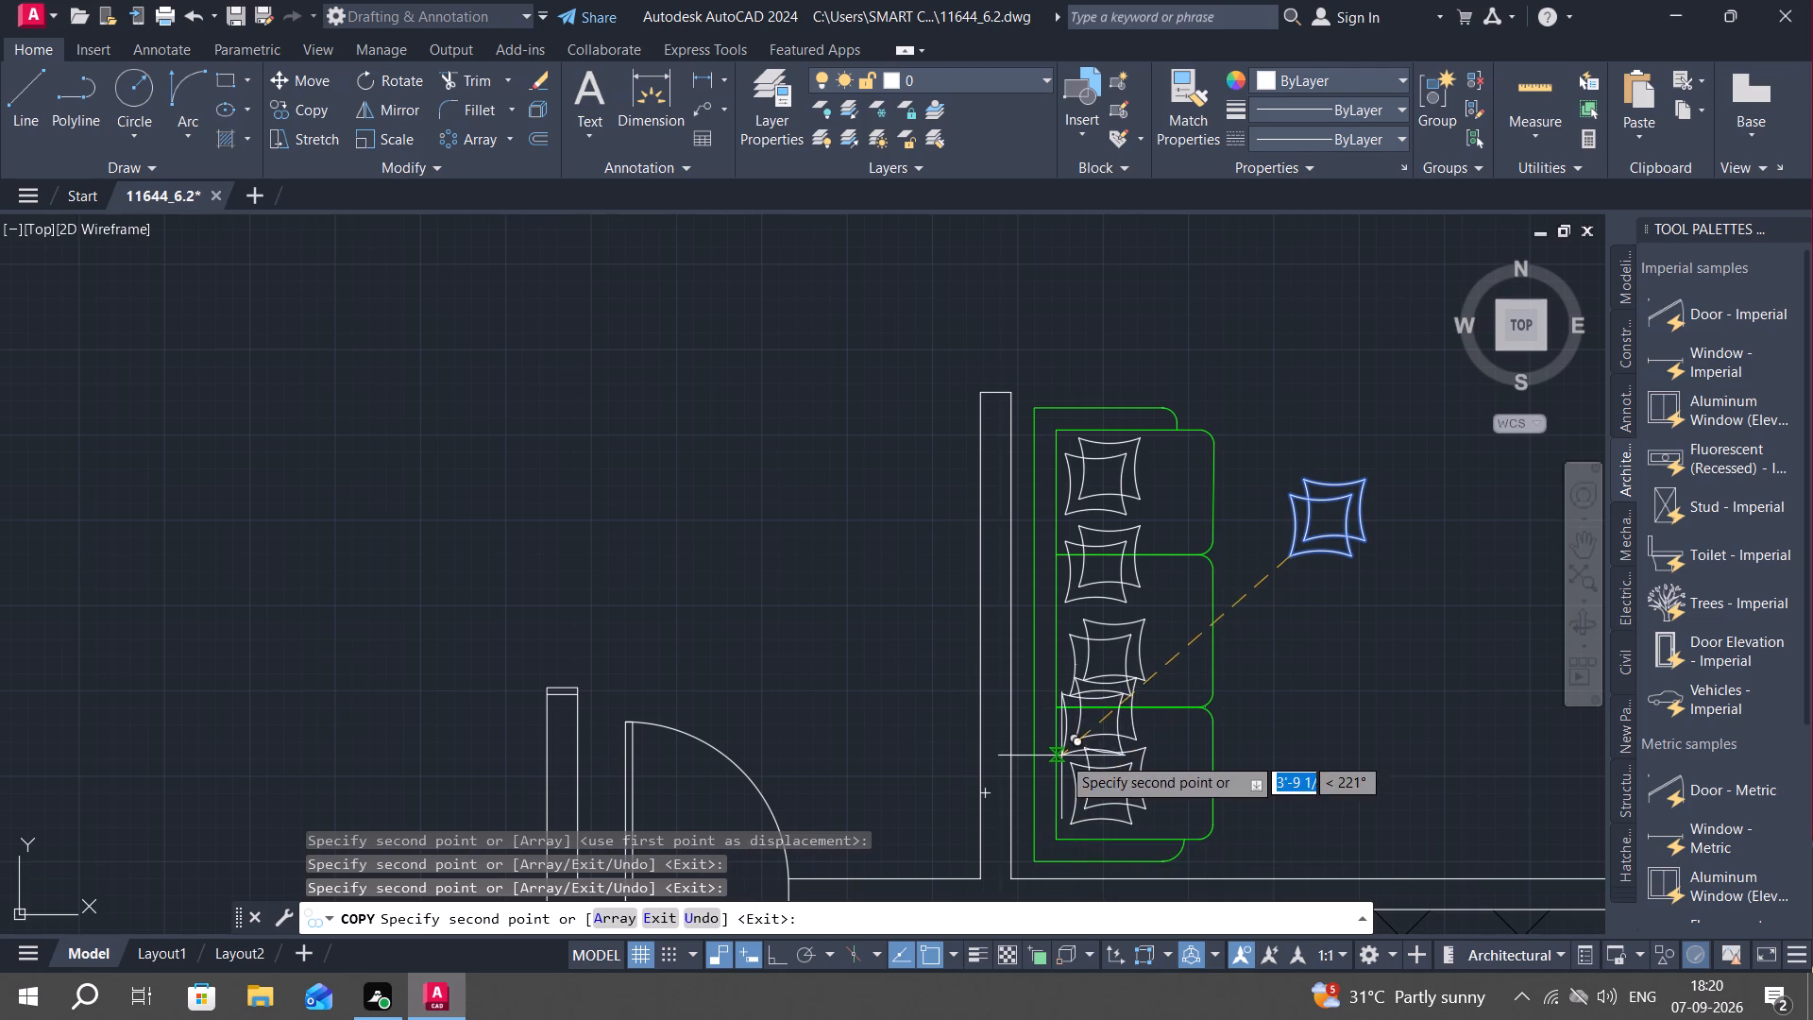
{"action": "key", "text": "Escape"}
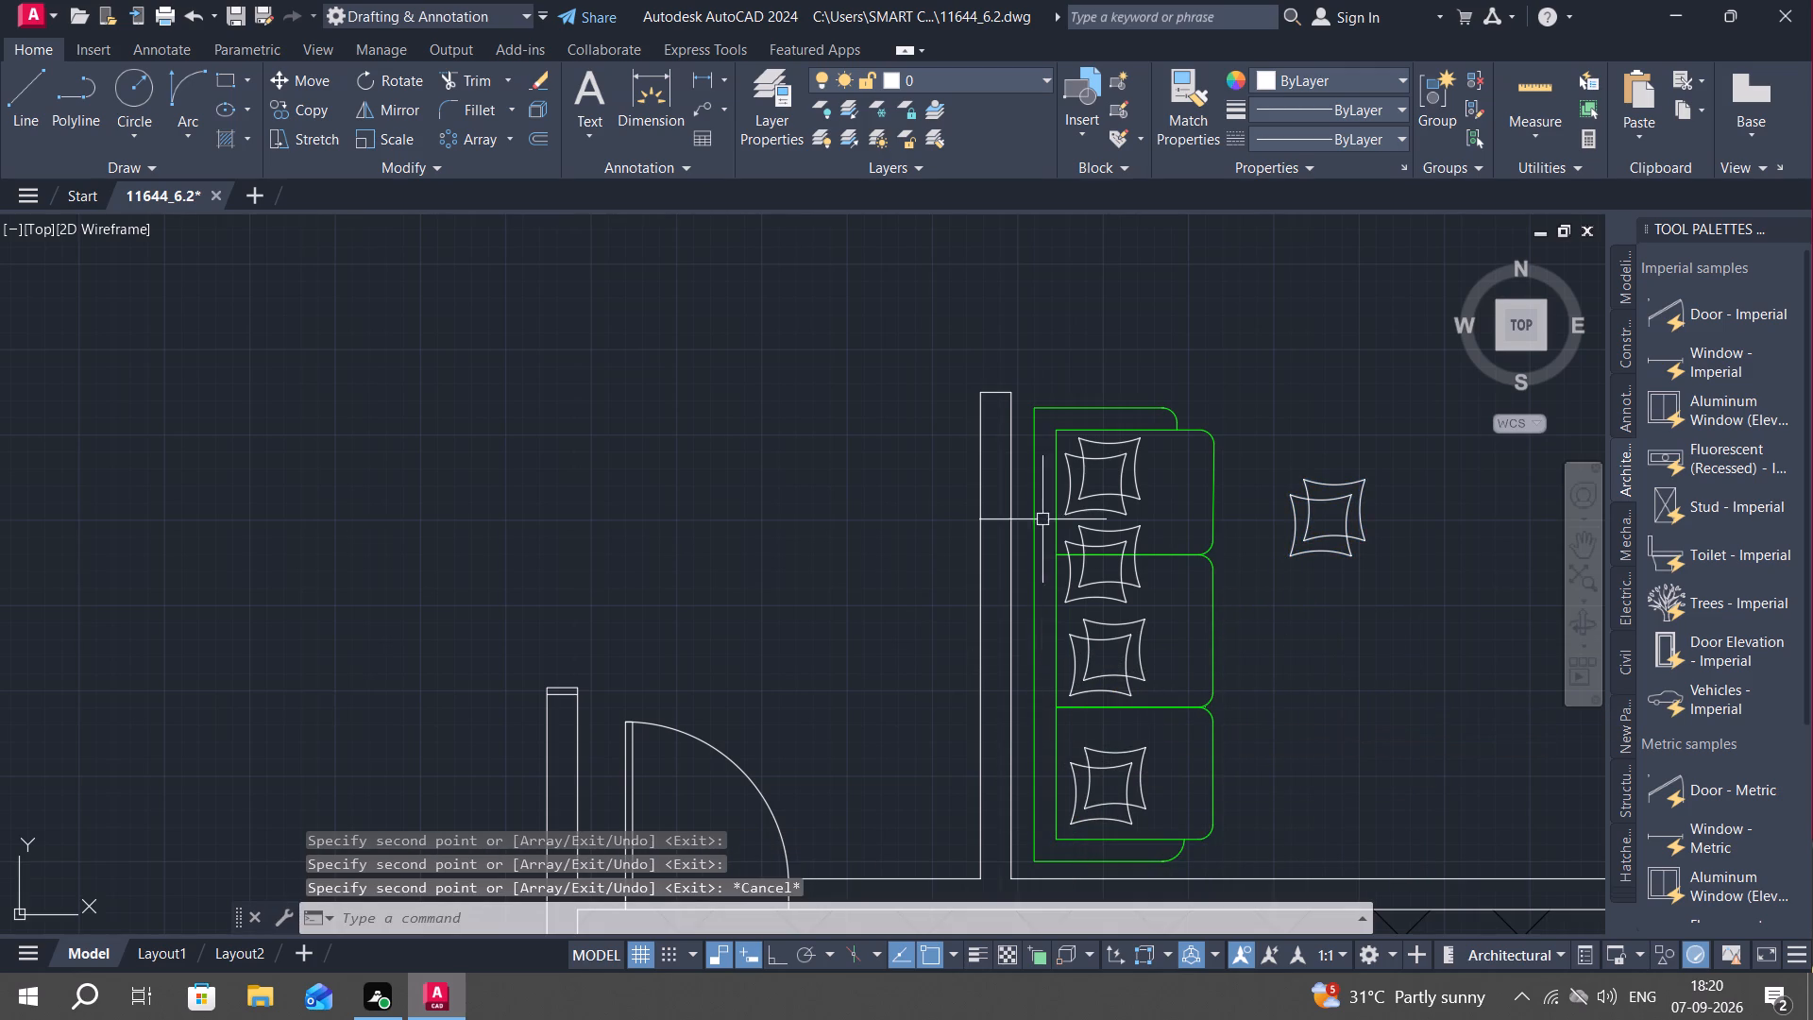
Change the colour of all four cushion pairs on the sofa to Red.
{"action": "left_click", "coordinate": [1053, 416]}
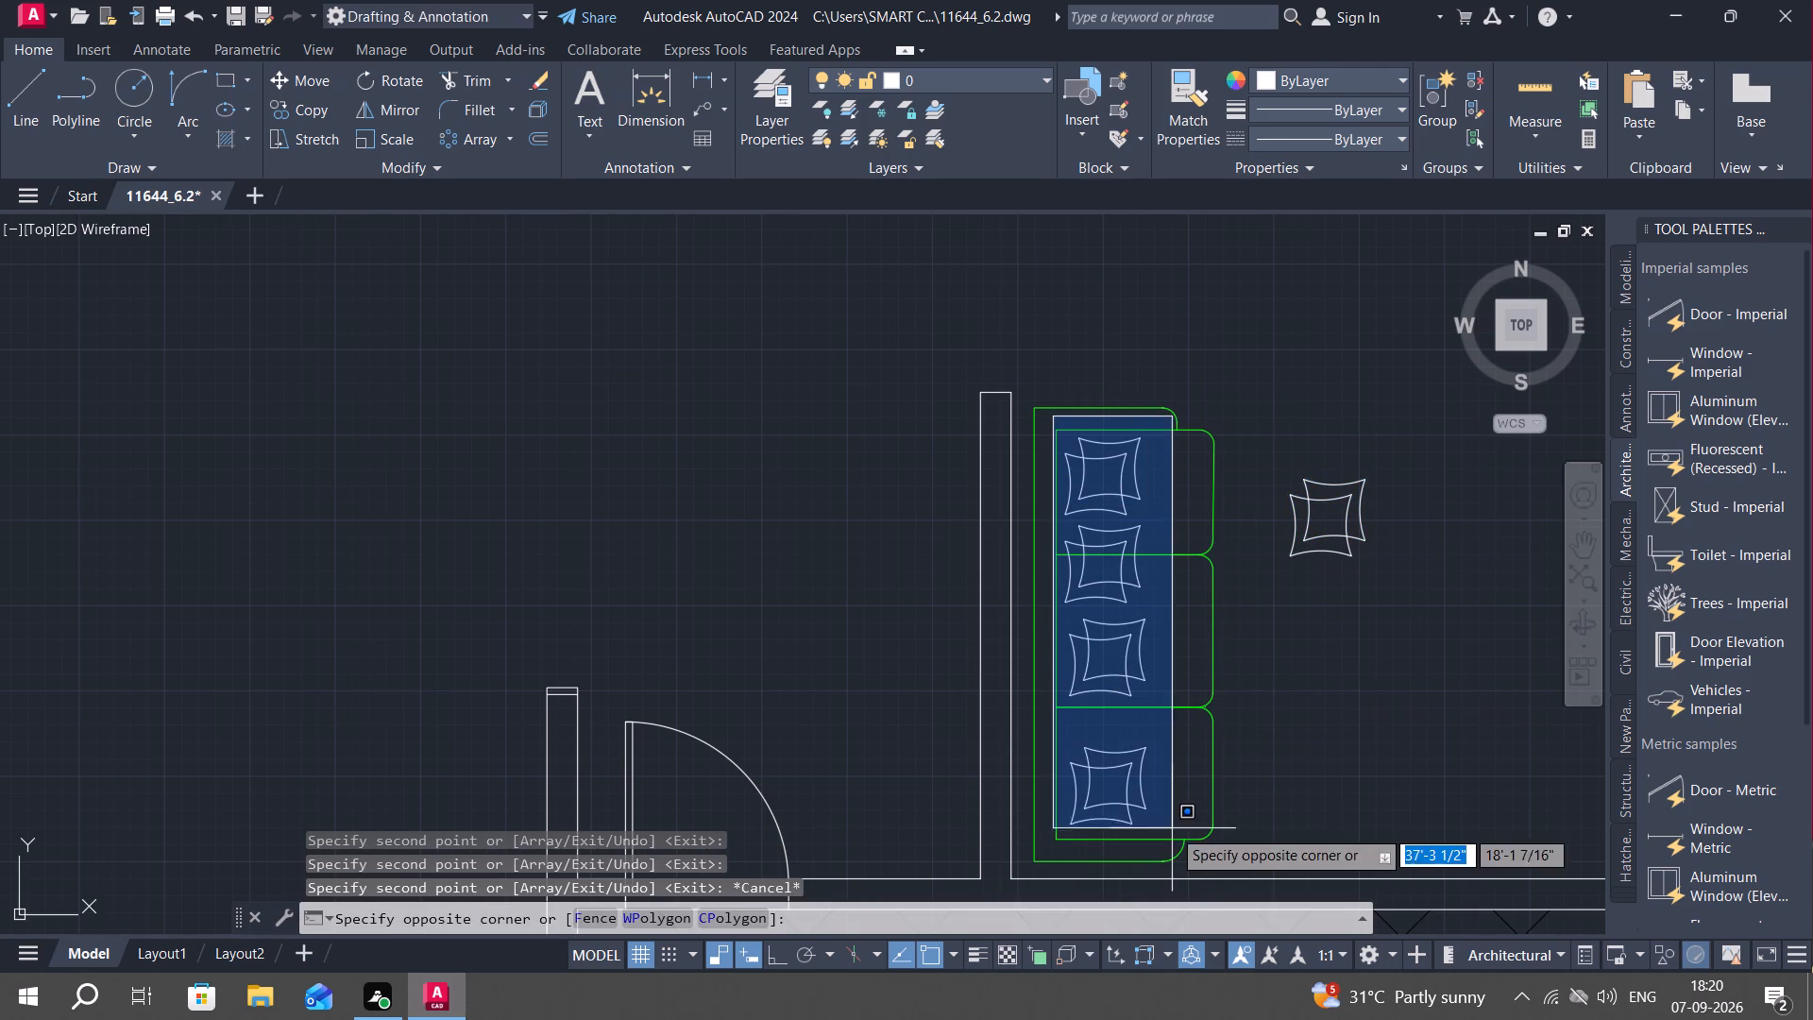
{"action": "left_click", "coordinate": [1171, 832]}
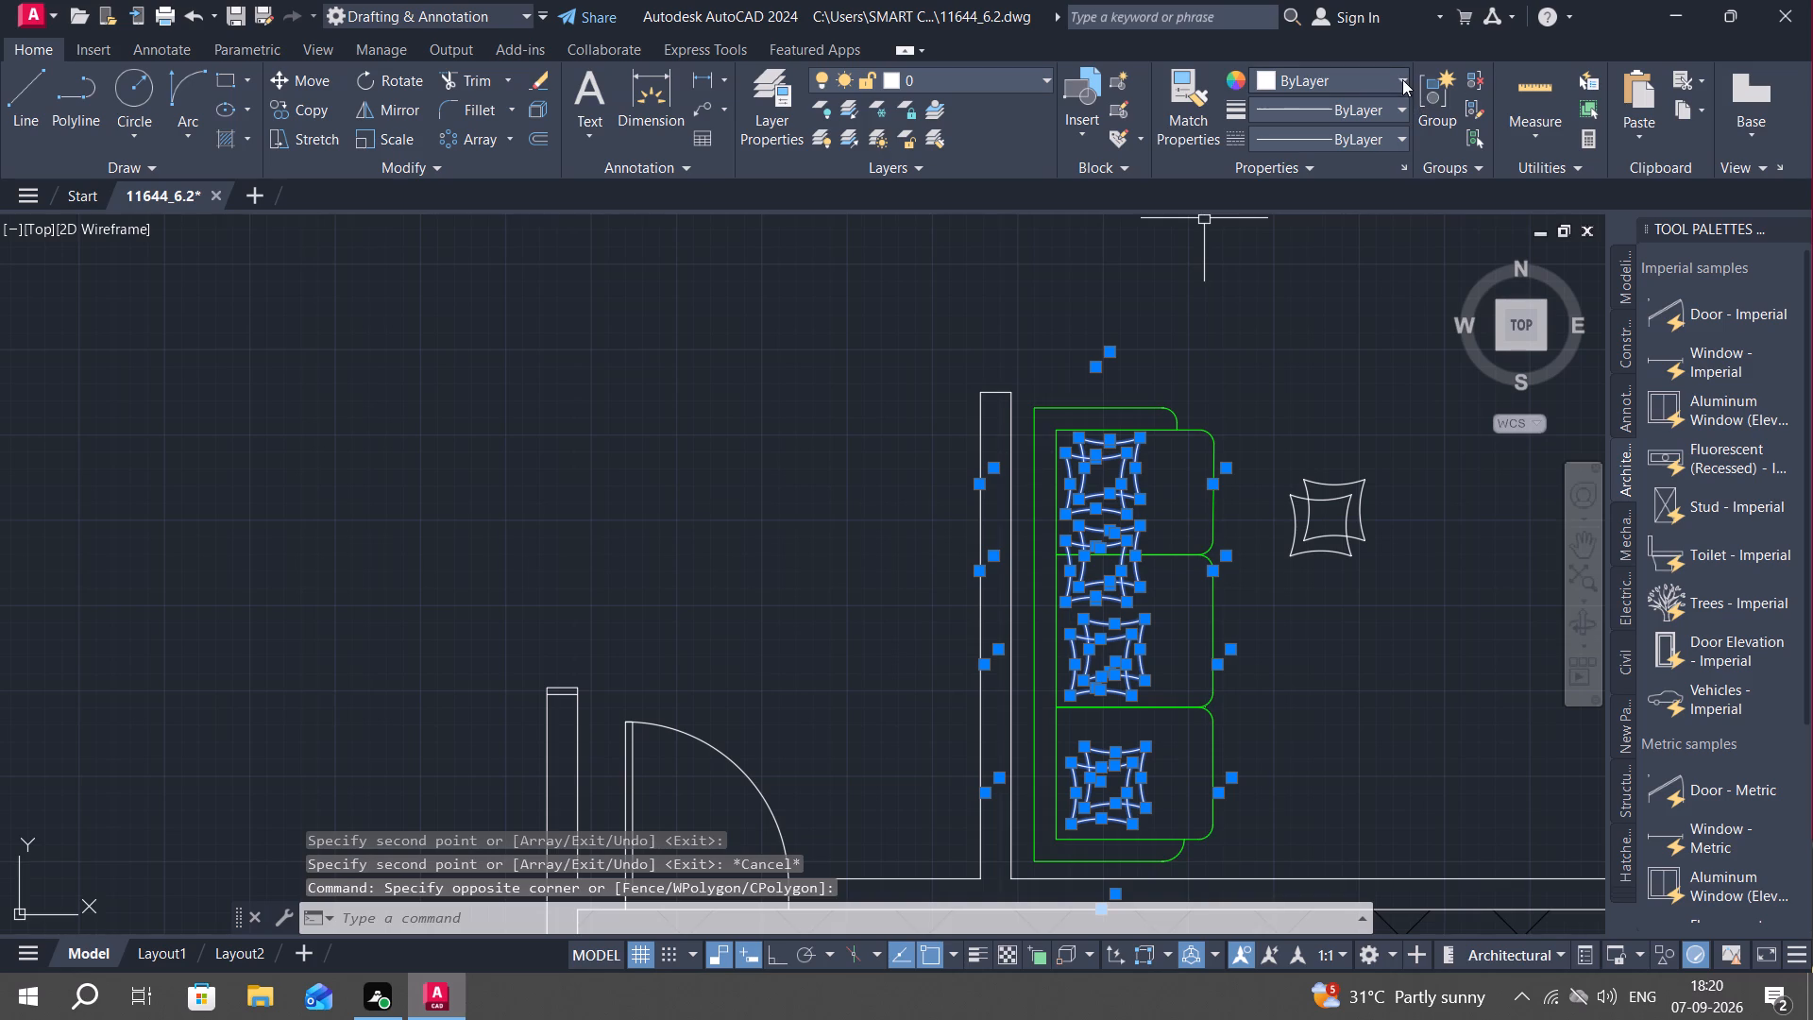
{"action": "left_click", "coordinate": [1399, 76]}
{"action": "left_click", "coordinate": [1267, 304]}
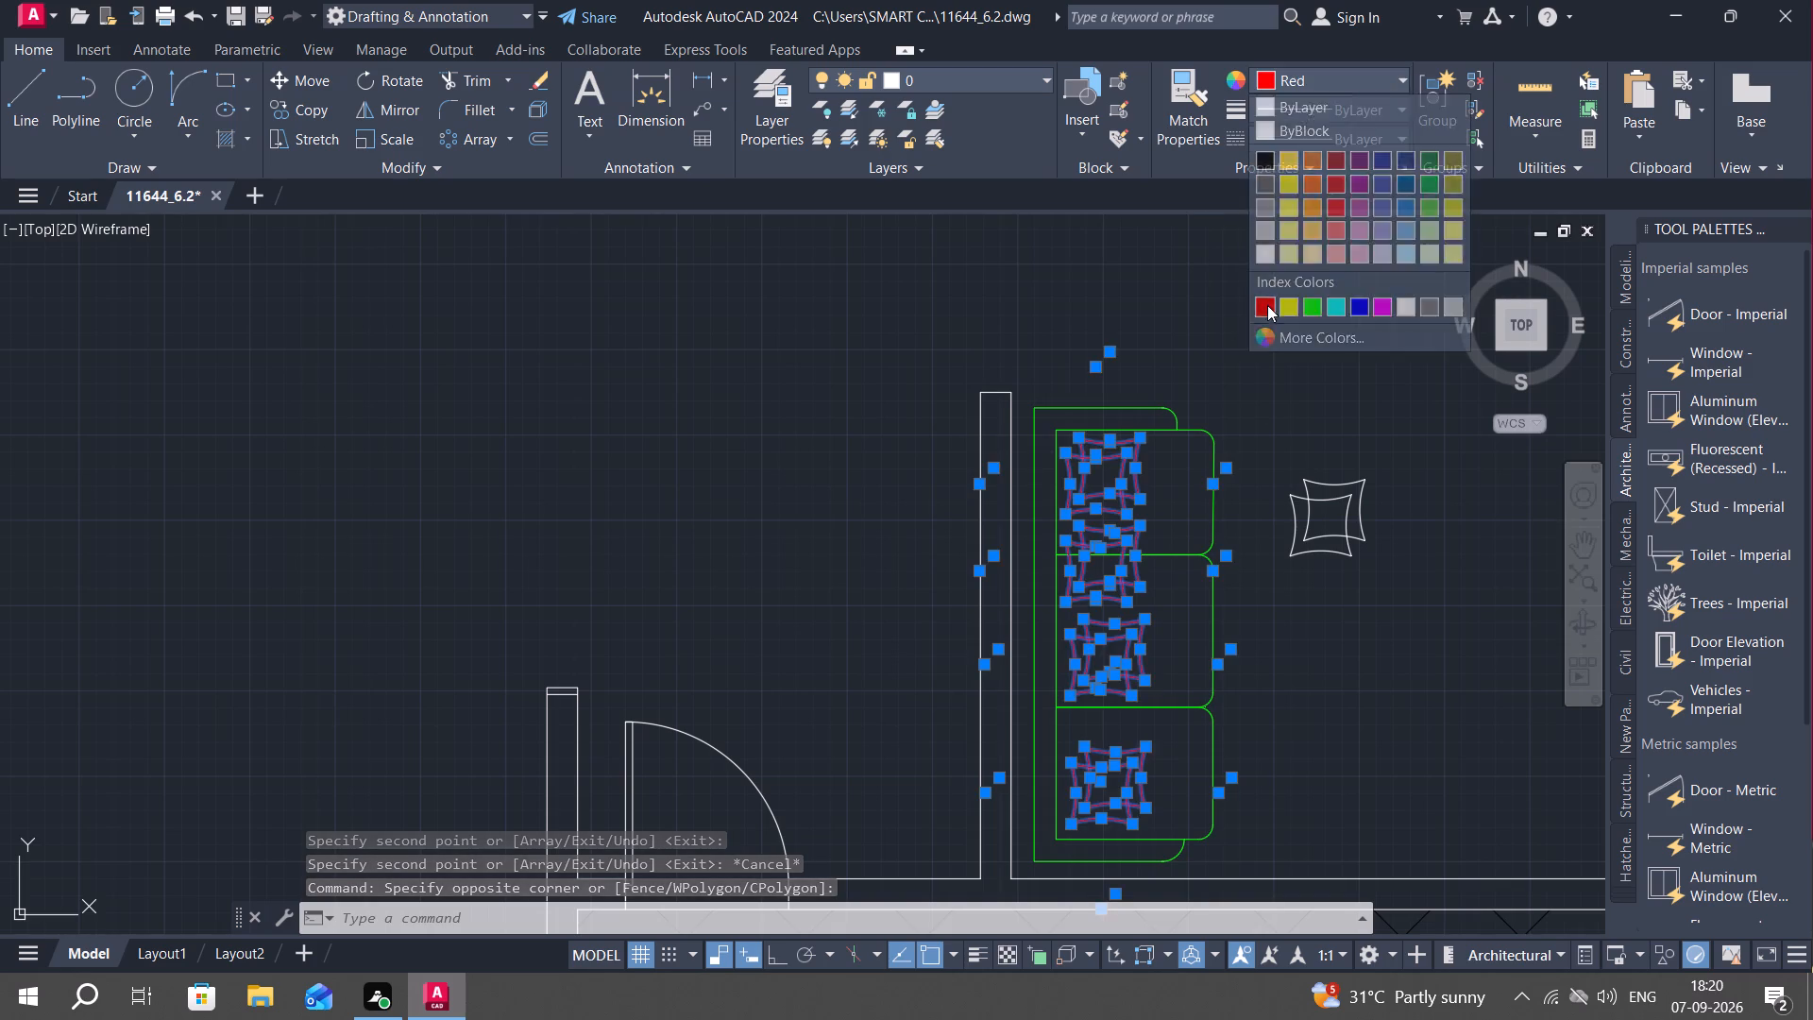
{"action": "key", "text": "Escape"}
Delete the loose white cushion pair beside the sofa.
{"action": "left_click", "coordinate": [1278, 469]}
{"action": "left_click", "coordinate": [1384, 568]}
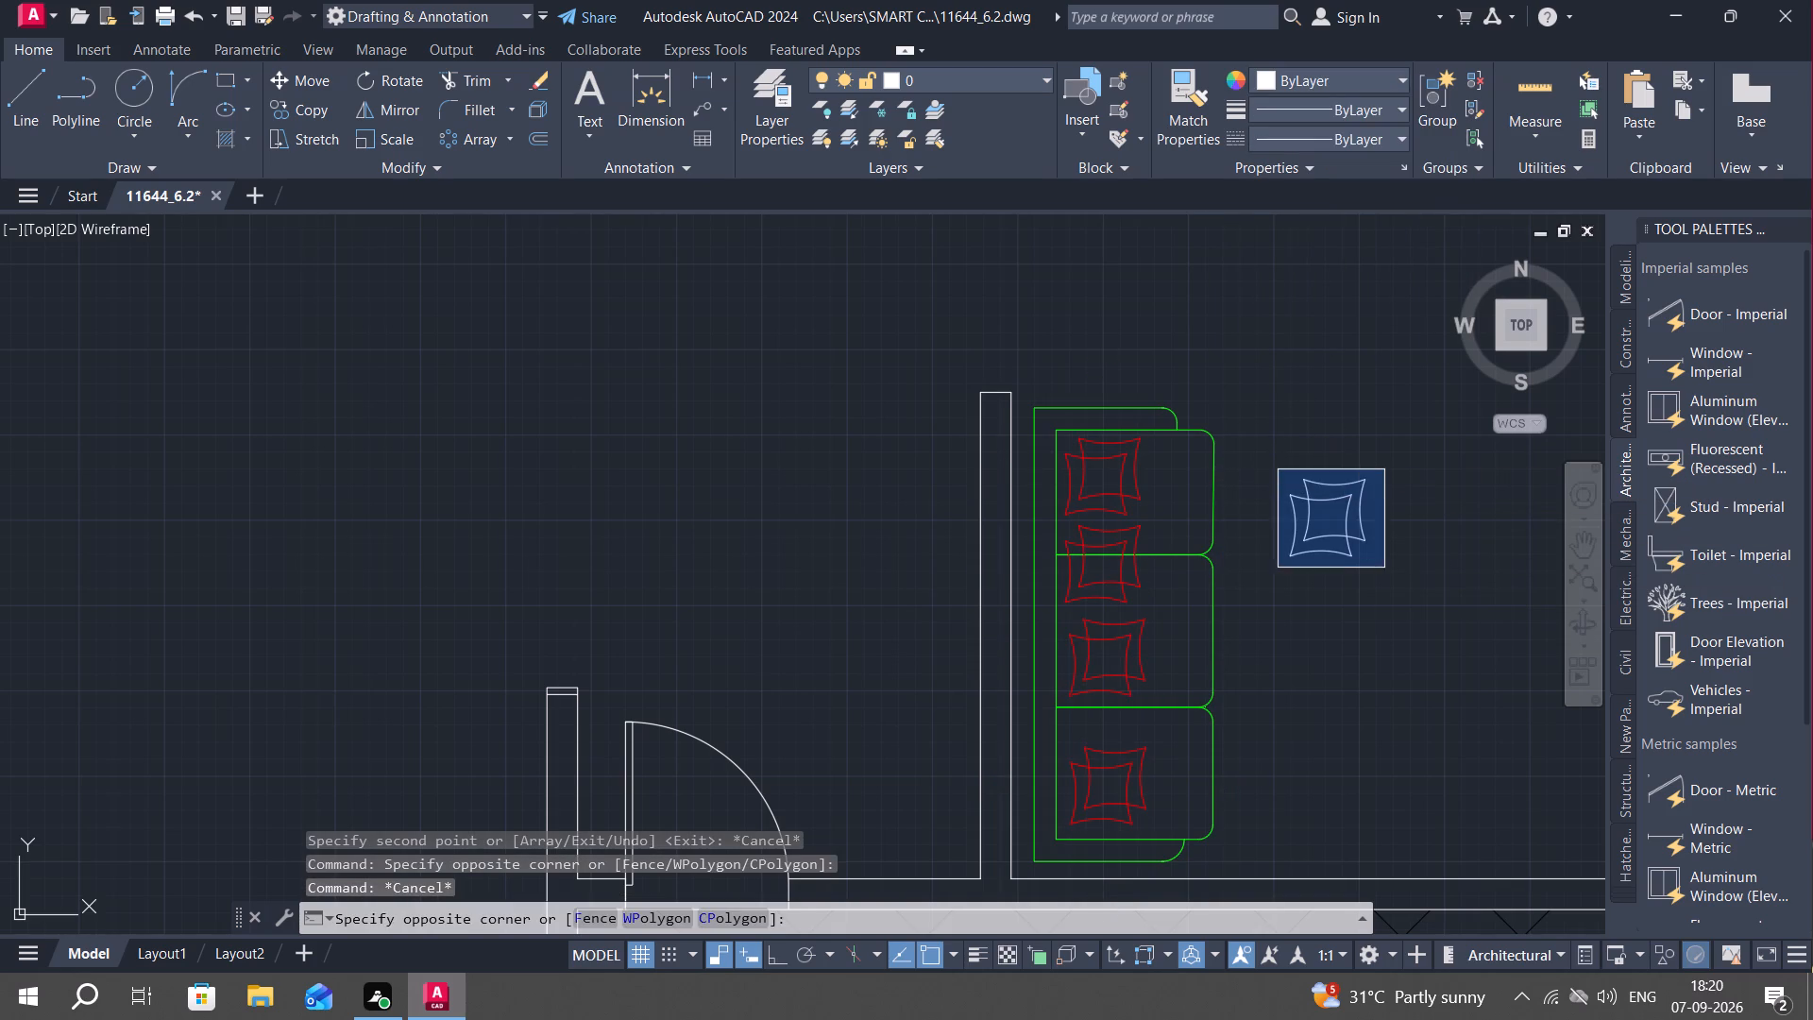
{"action": "key", "text": "Delete"}
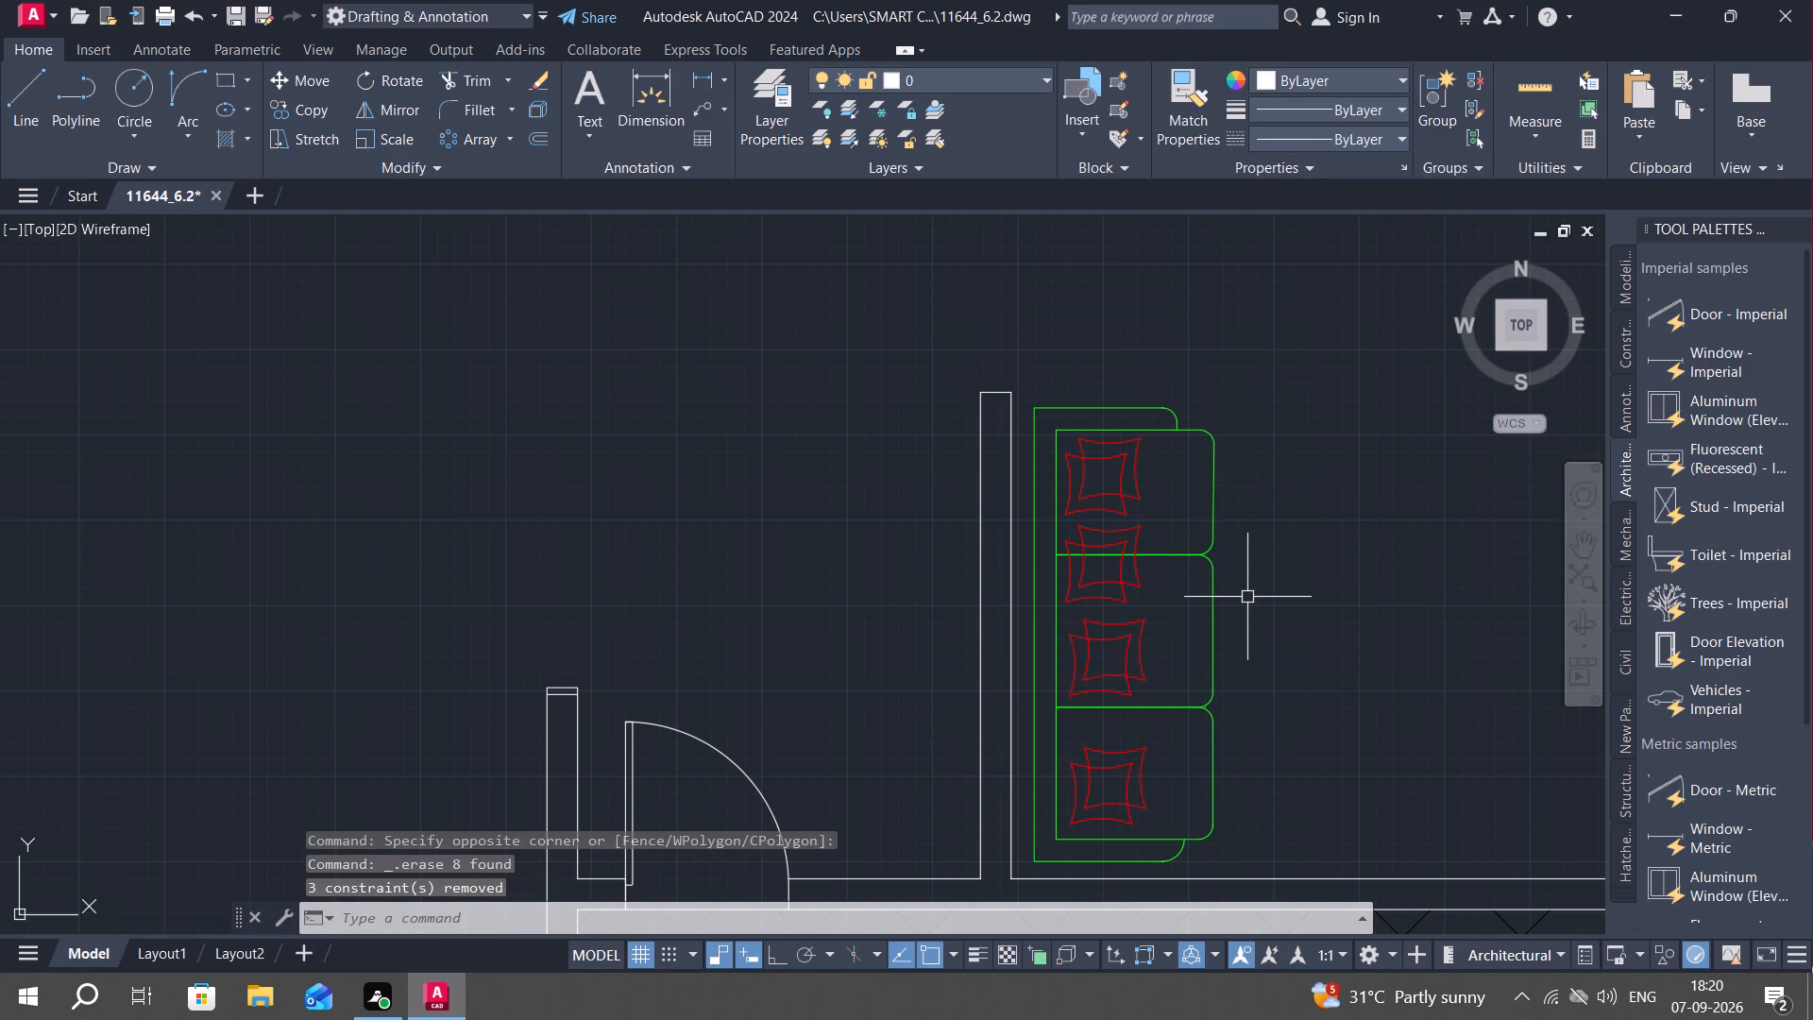
Draw a short line across the wall above the hatched area, to the right of the sofa, between both wall faces.
{"action": "scroll", "coordinate": [1251, 597], "scroll_direction": "down", "scroll_amount": 1}
{"action": "middle_click_drag", "start_coordinate": [1248, 629], "coordinate": [1206, 568]}
{"action": "middle_click_drag", "start_coordinate": [1273, 676], "coordinate": [996, 555]}
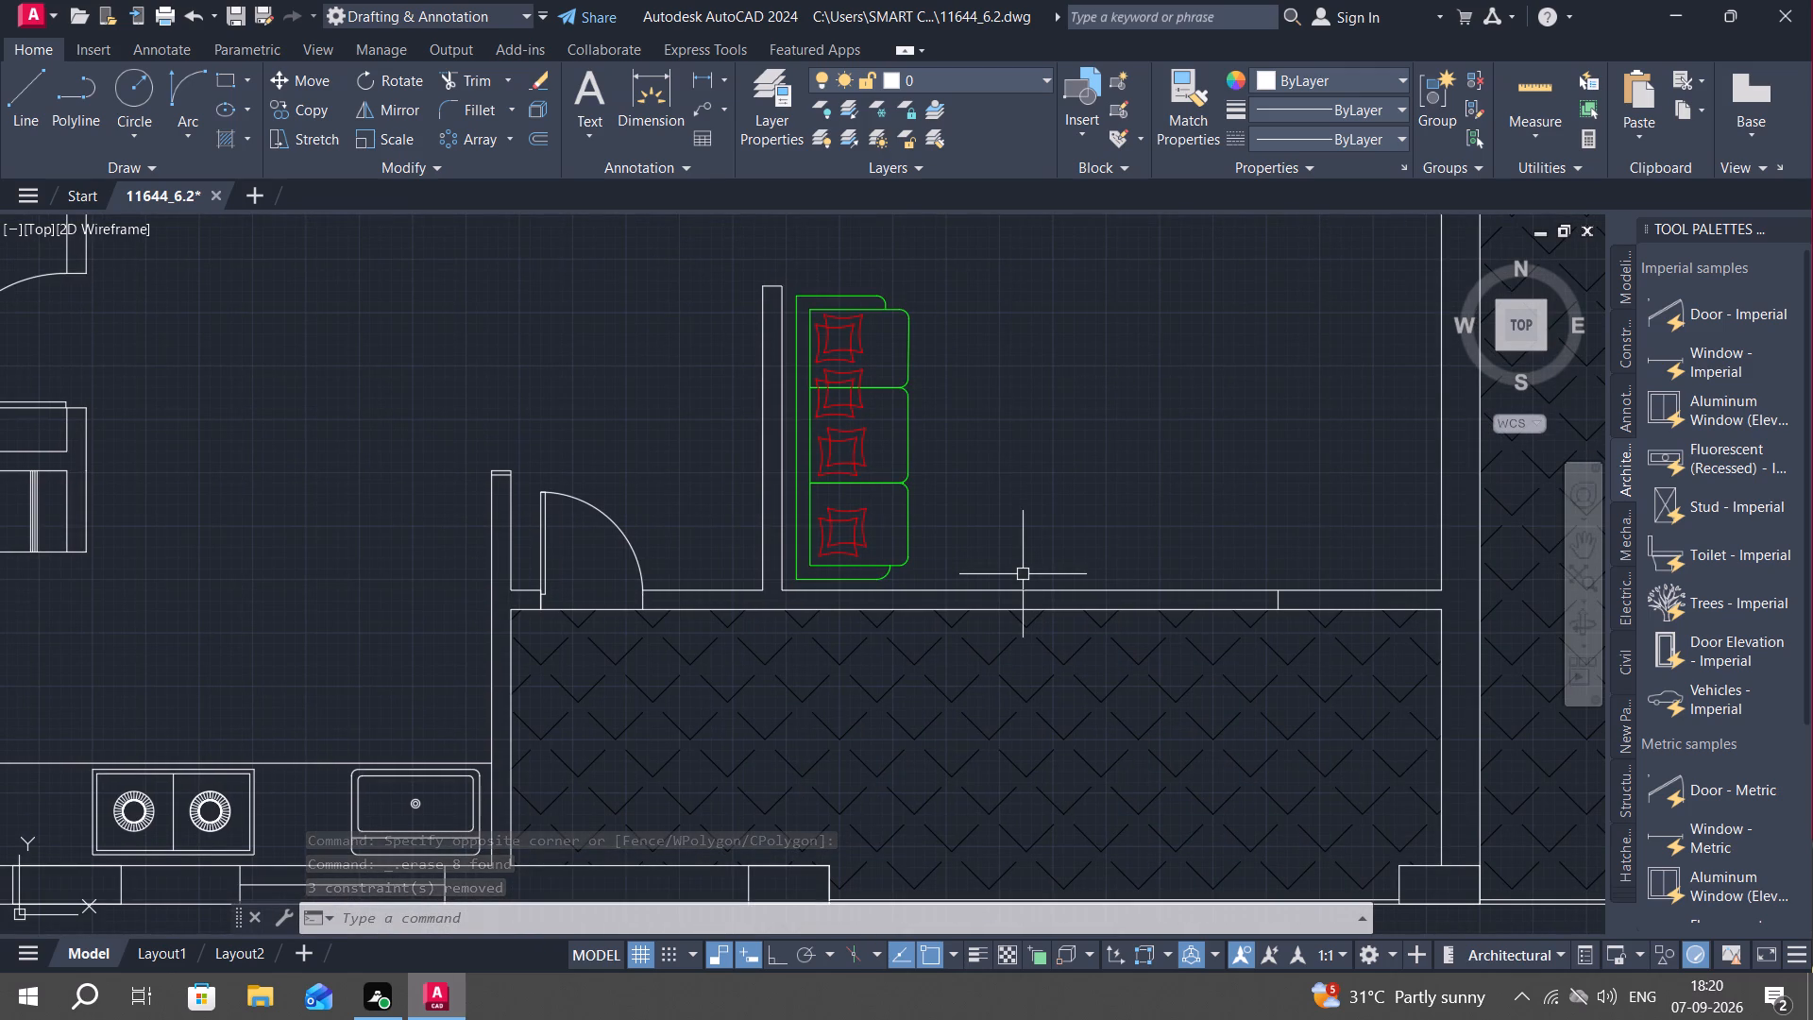
{"action": "type", "text": "L"}
{"action": "key", "text": "space"}
{"action": "left_click", "coordinate": [992, 589]}
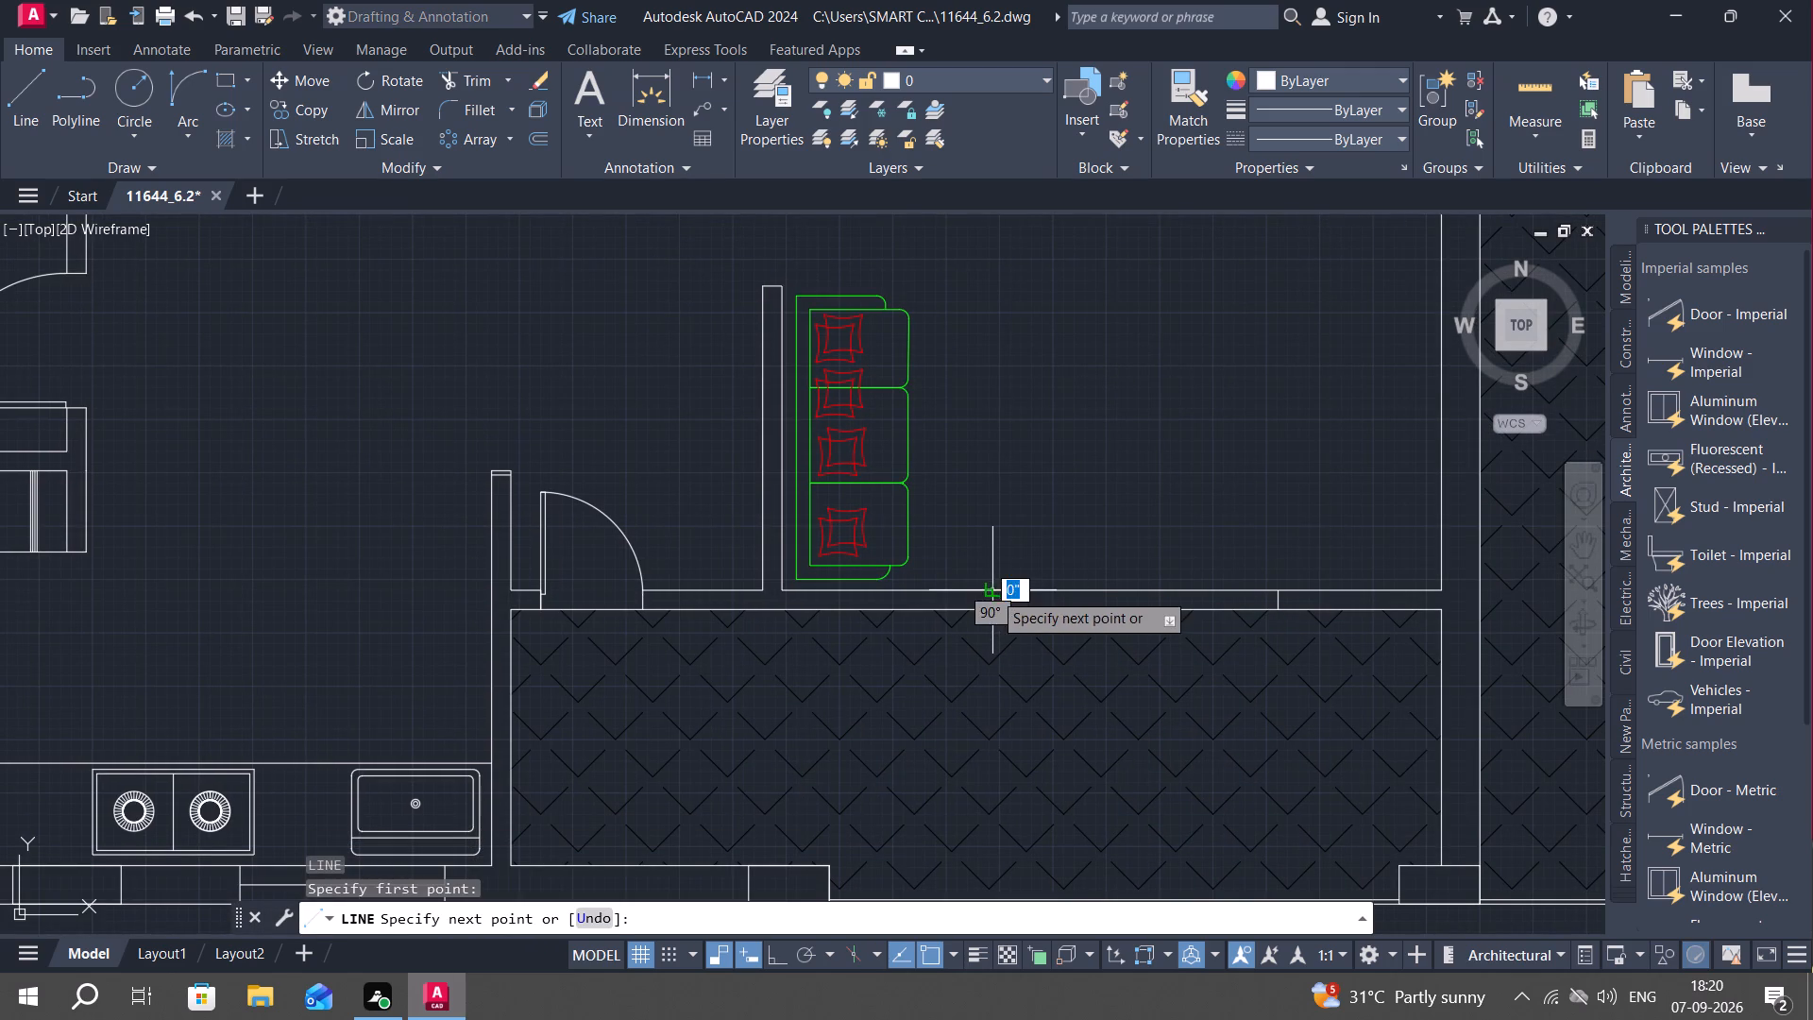
{"action": "left_click", "coordinate": [996, 606]}
{"action": "key", "text": "Escape"}
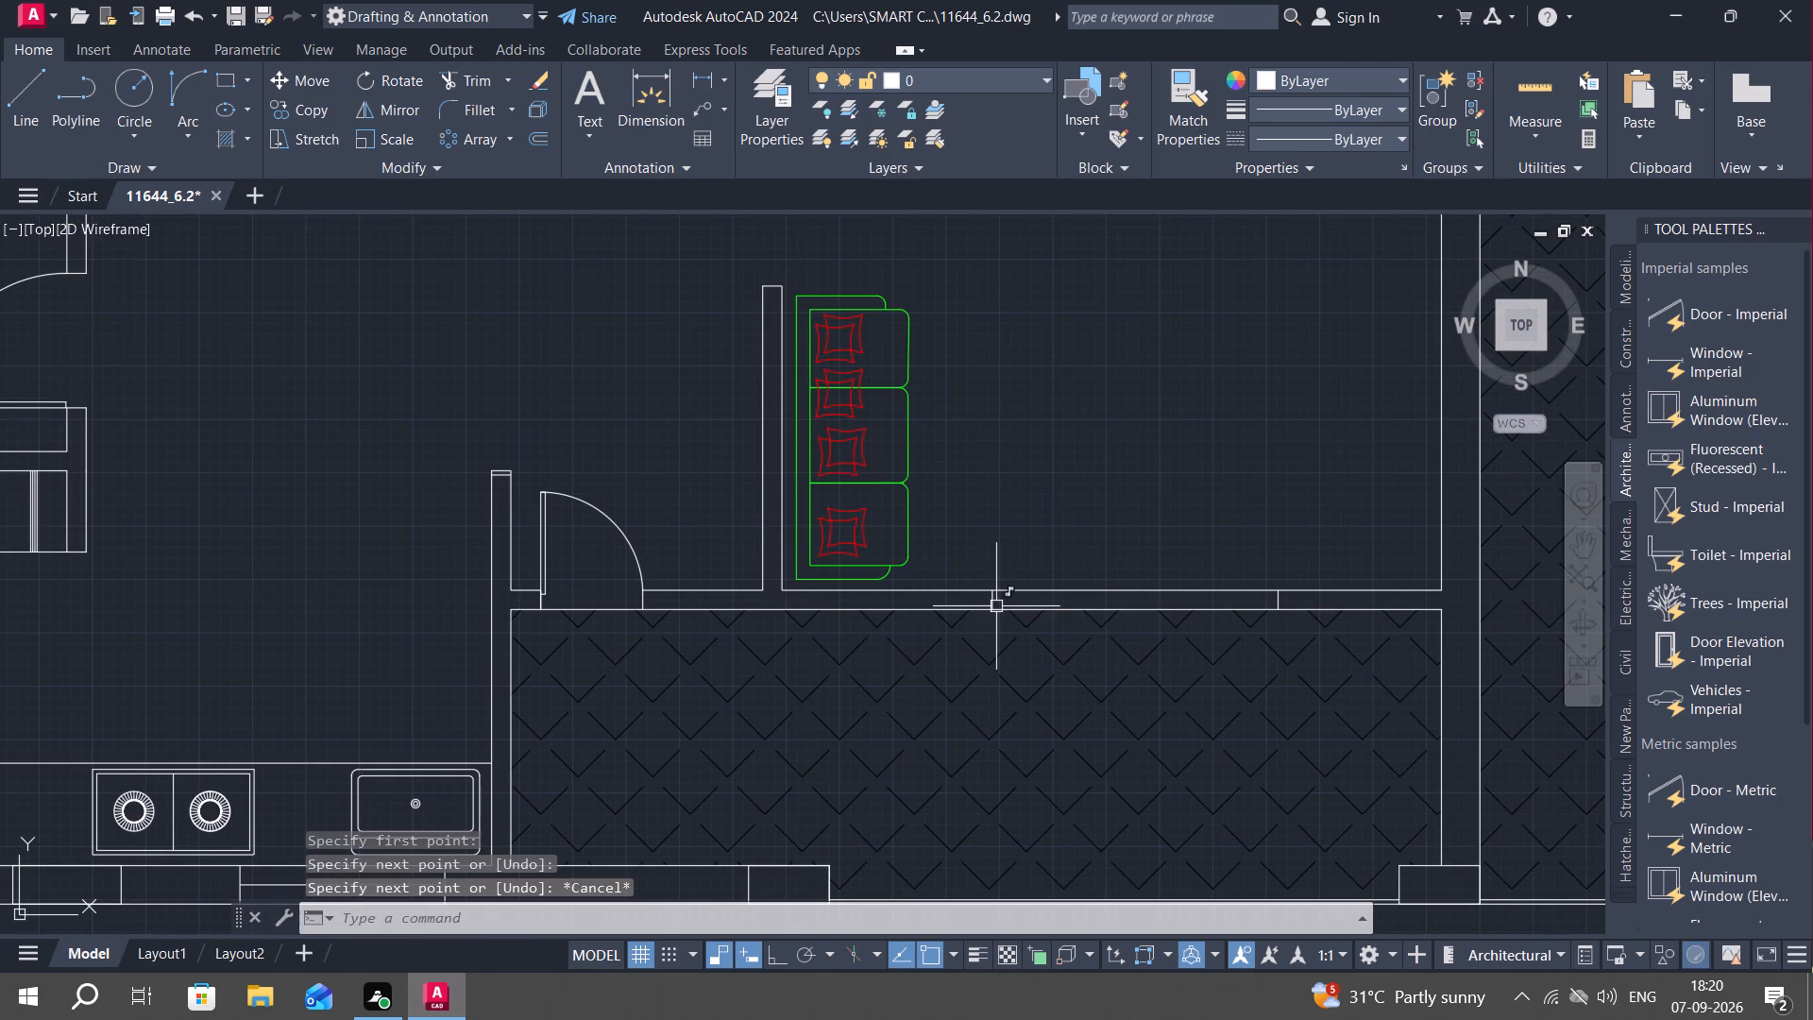
Draw a line about 5'-7" long along the middle of the wall, joining the two short cross lines above the hatched area.
{"action": "scroll", "coordinate": [996, 606], "scroll_direction": "up", "scroll_amount": 1}
{"action": "key", "text": "space"}
{"action": "left_click", "coordinate": [990, 600]}
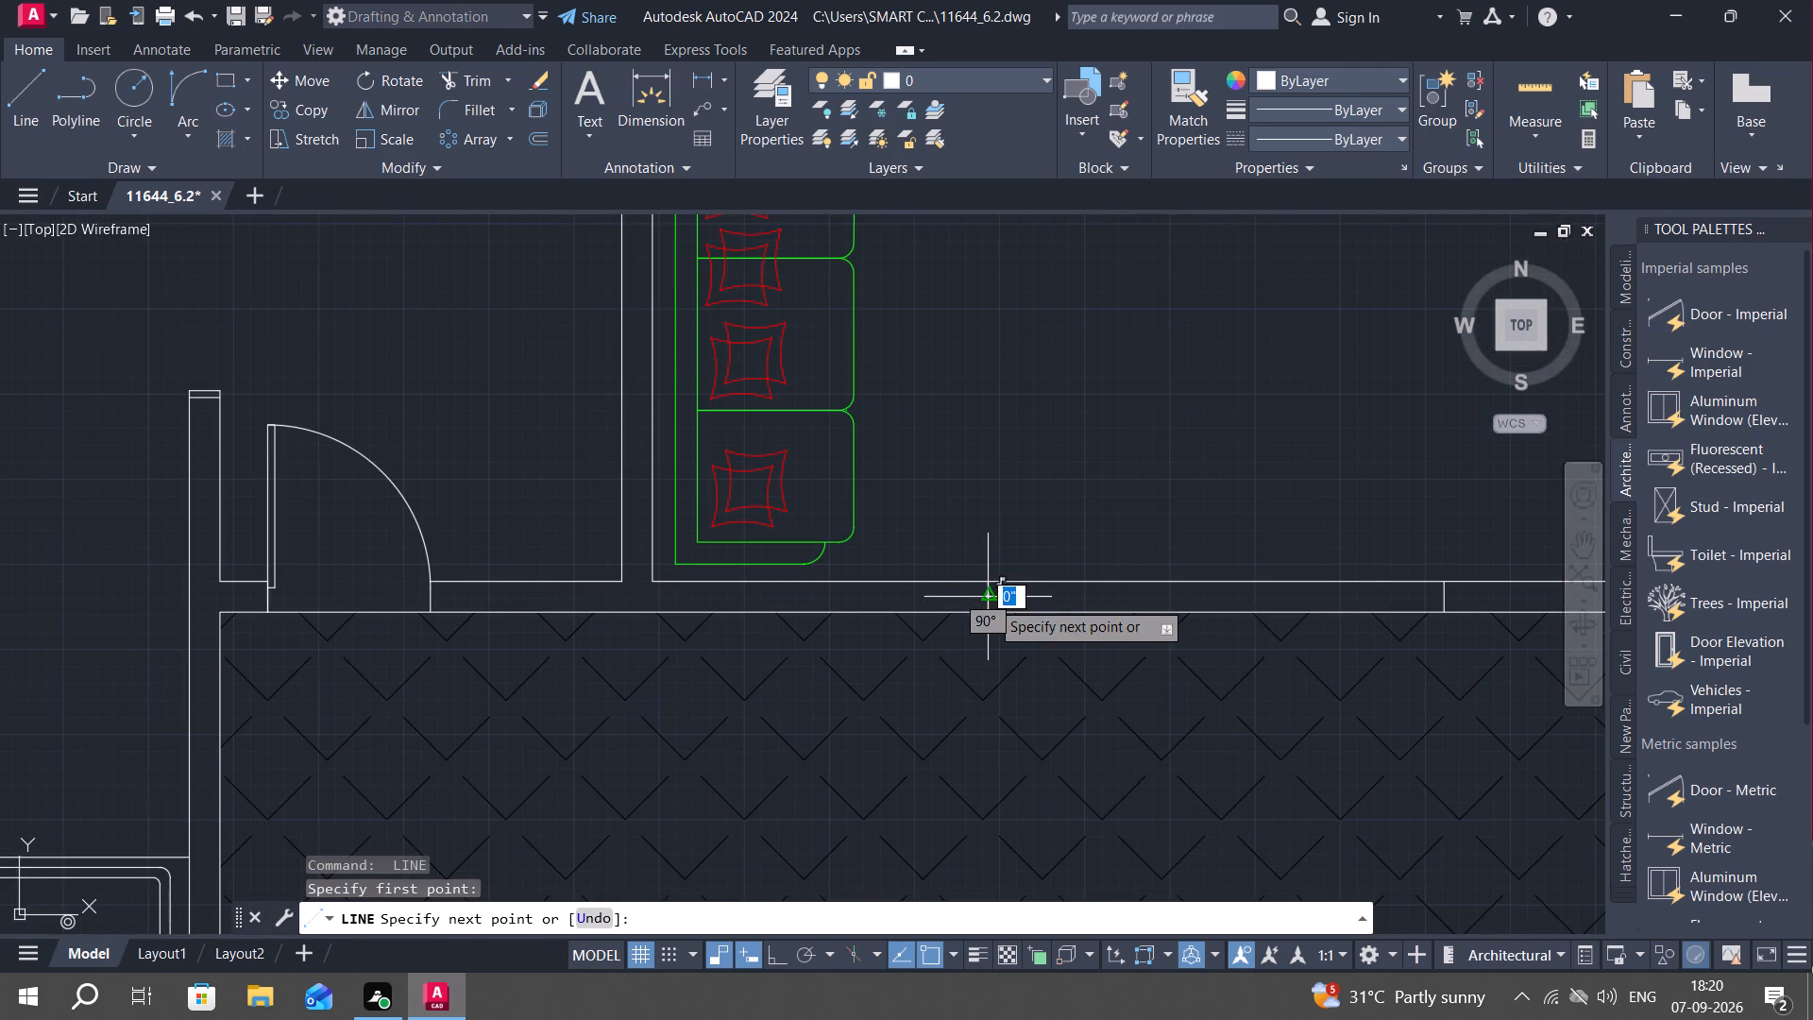
{"action": "left_click", "coordinate": [1444, 597]}
{"action": "key", "text": "Escape"}
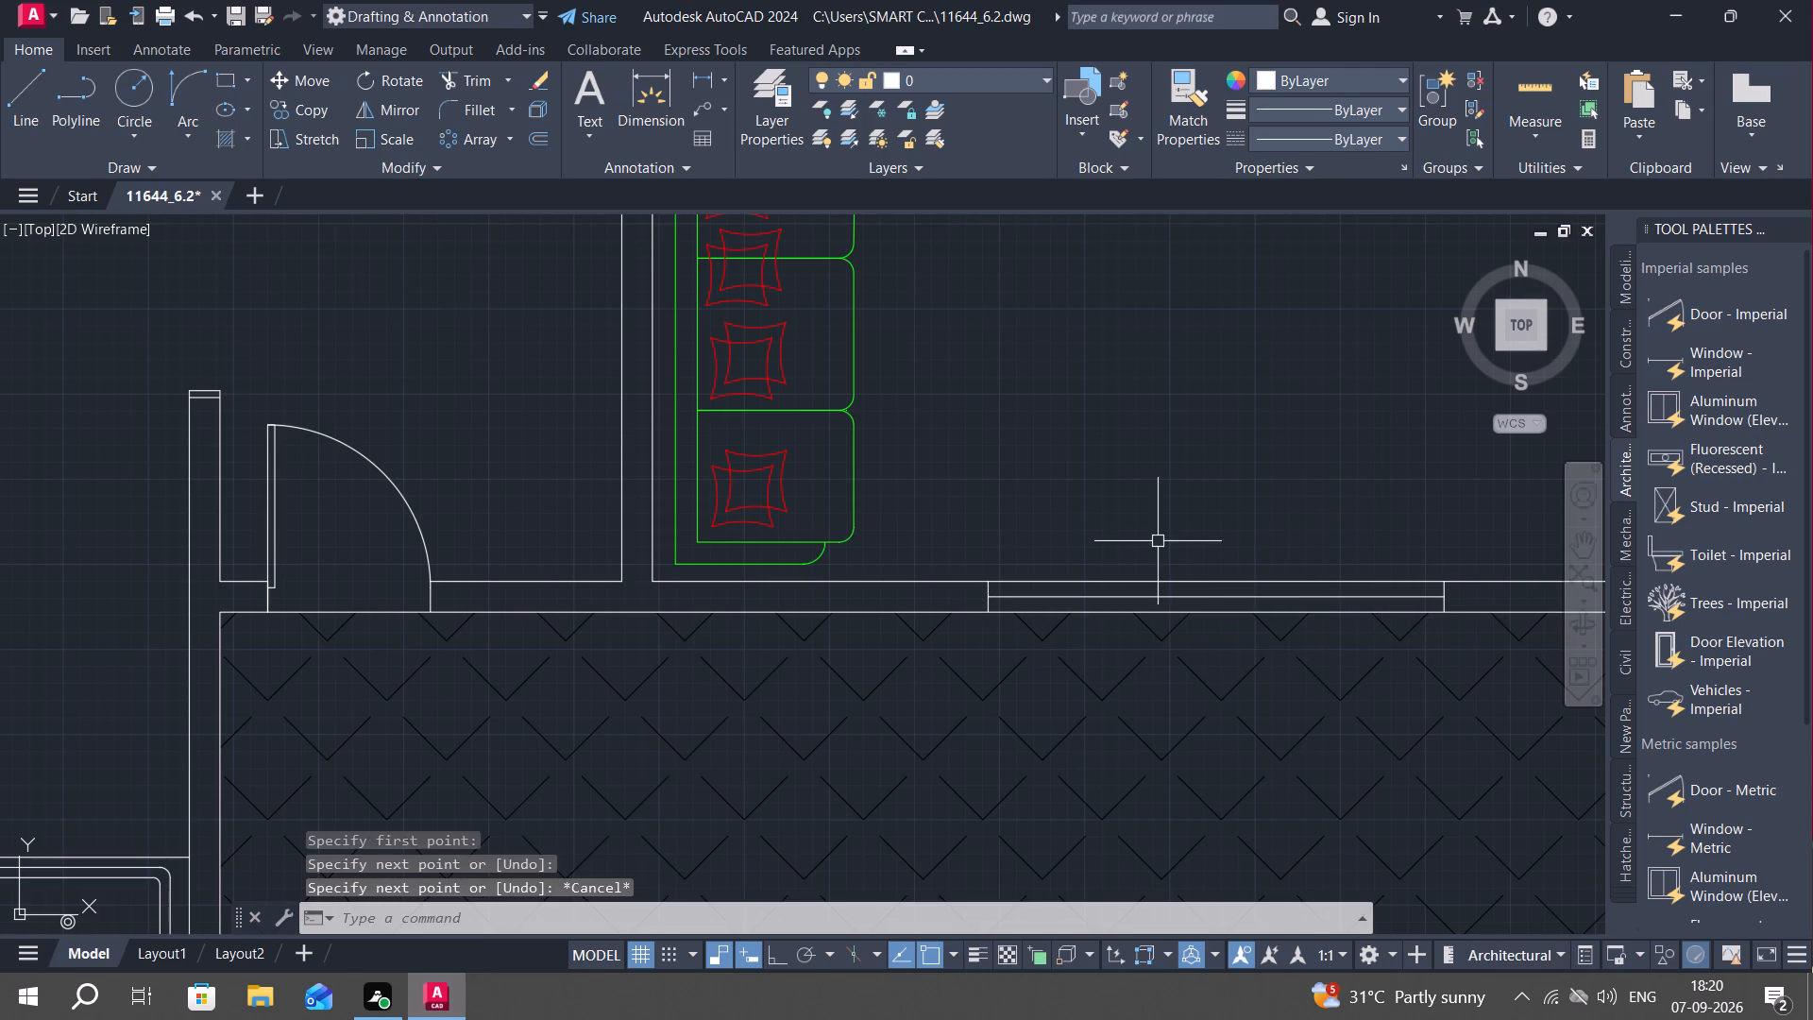
Trim away the upper wall line between the two cross lines above the hatched area.
{"action": "key", "text": "t"}
{"action": "type", "text": "R"}
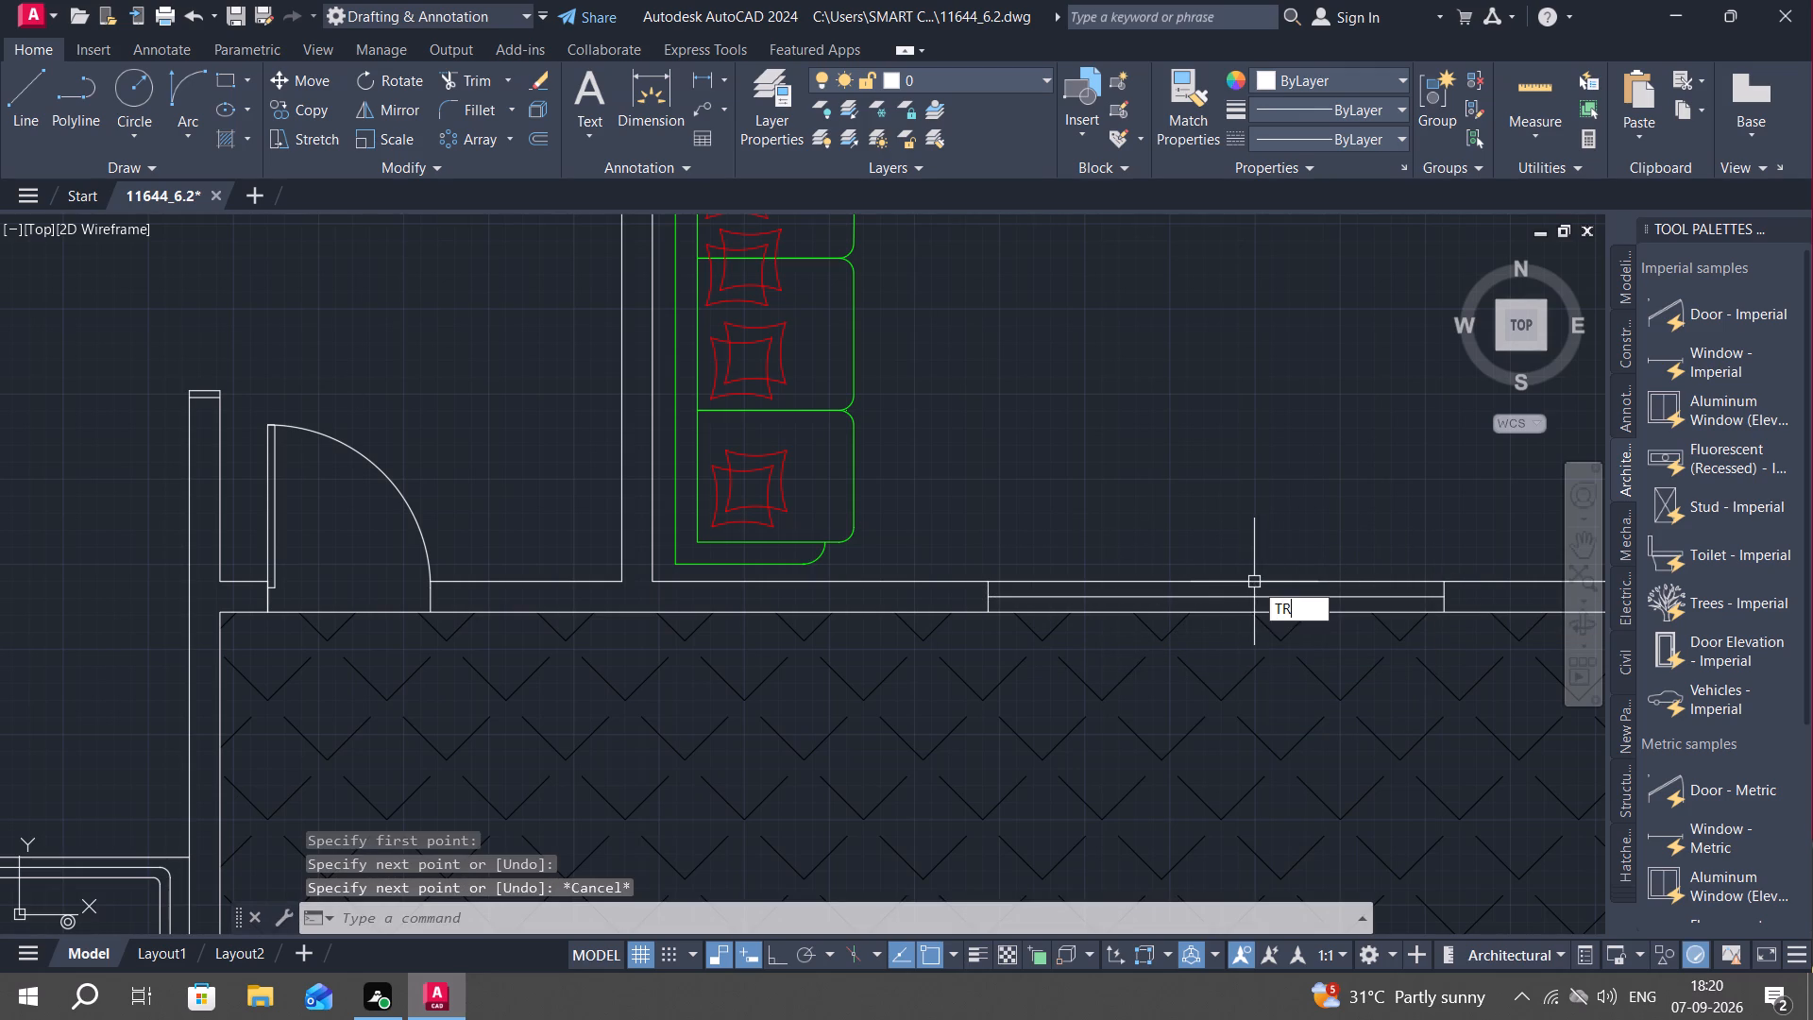
{"action": "key", "text": "space"}
{"action": "left_click", "coordinate": [1238, 580]}
{"action": "key", "text": "Escape"}
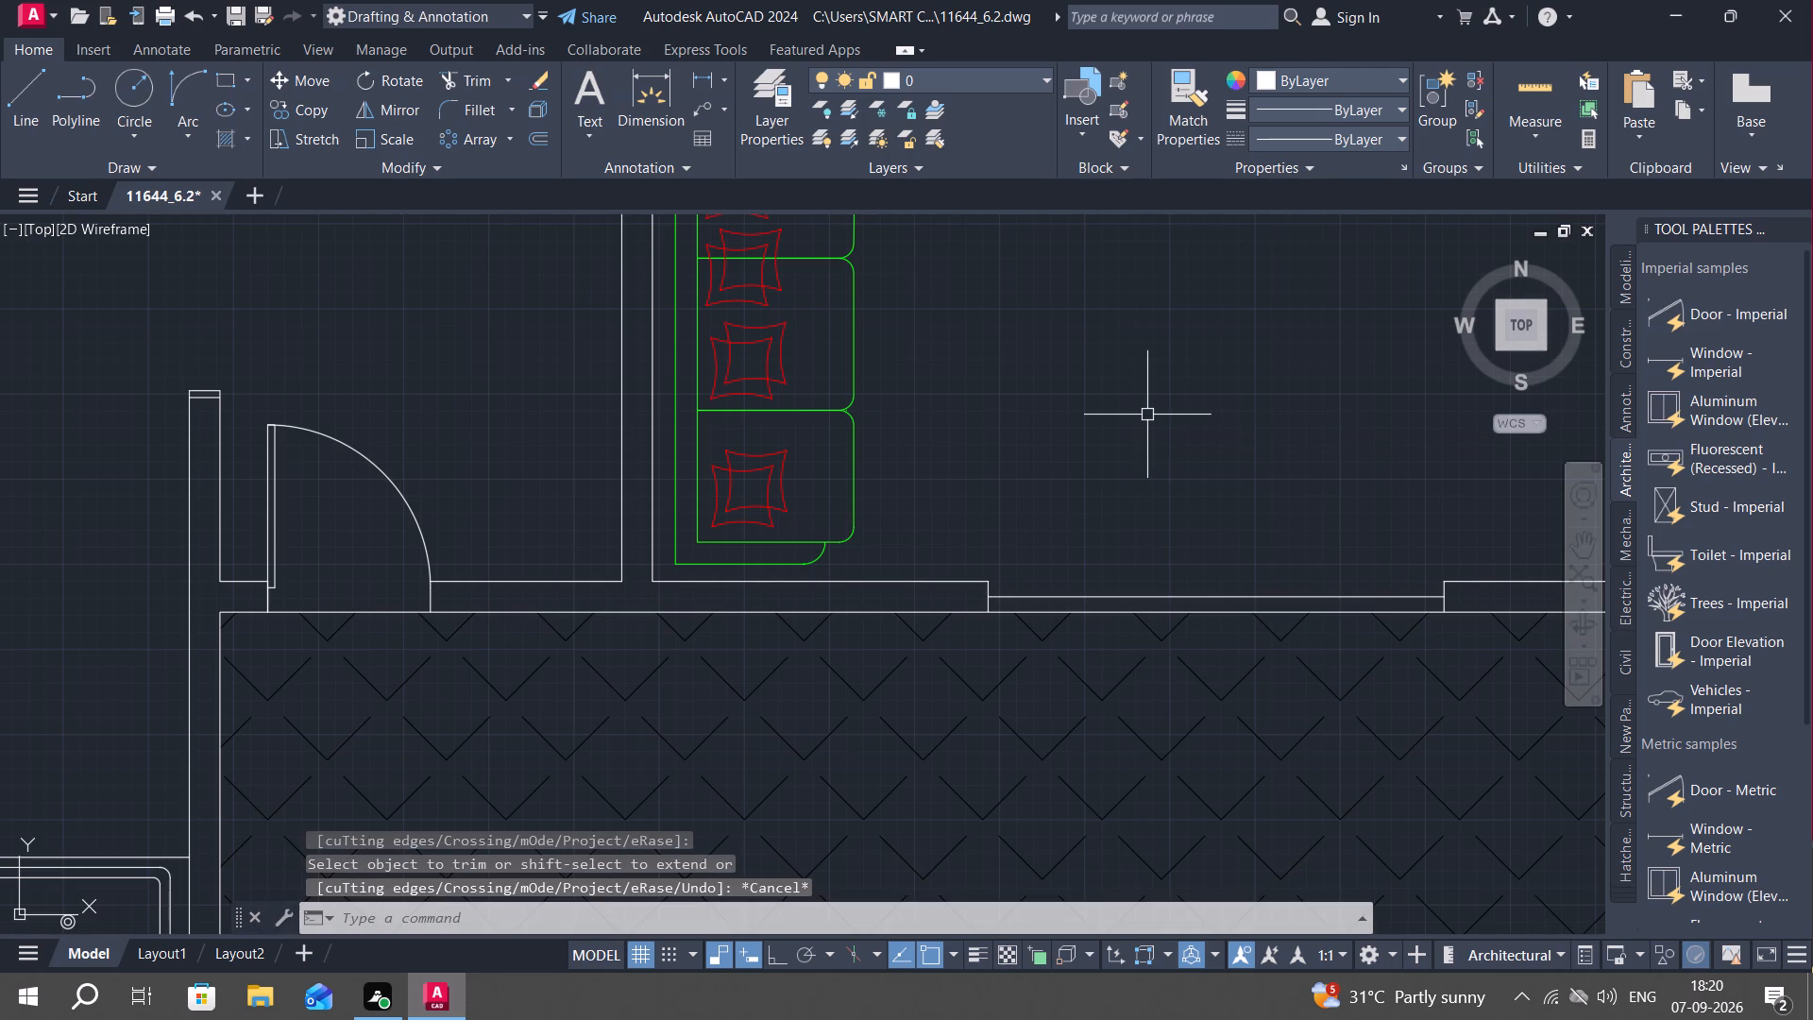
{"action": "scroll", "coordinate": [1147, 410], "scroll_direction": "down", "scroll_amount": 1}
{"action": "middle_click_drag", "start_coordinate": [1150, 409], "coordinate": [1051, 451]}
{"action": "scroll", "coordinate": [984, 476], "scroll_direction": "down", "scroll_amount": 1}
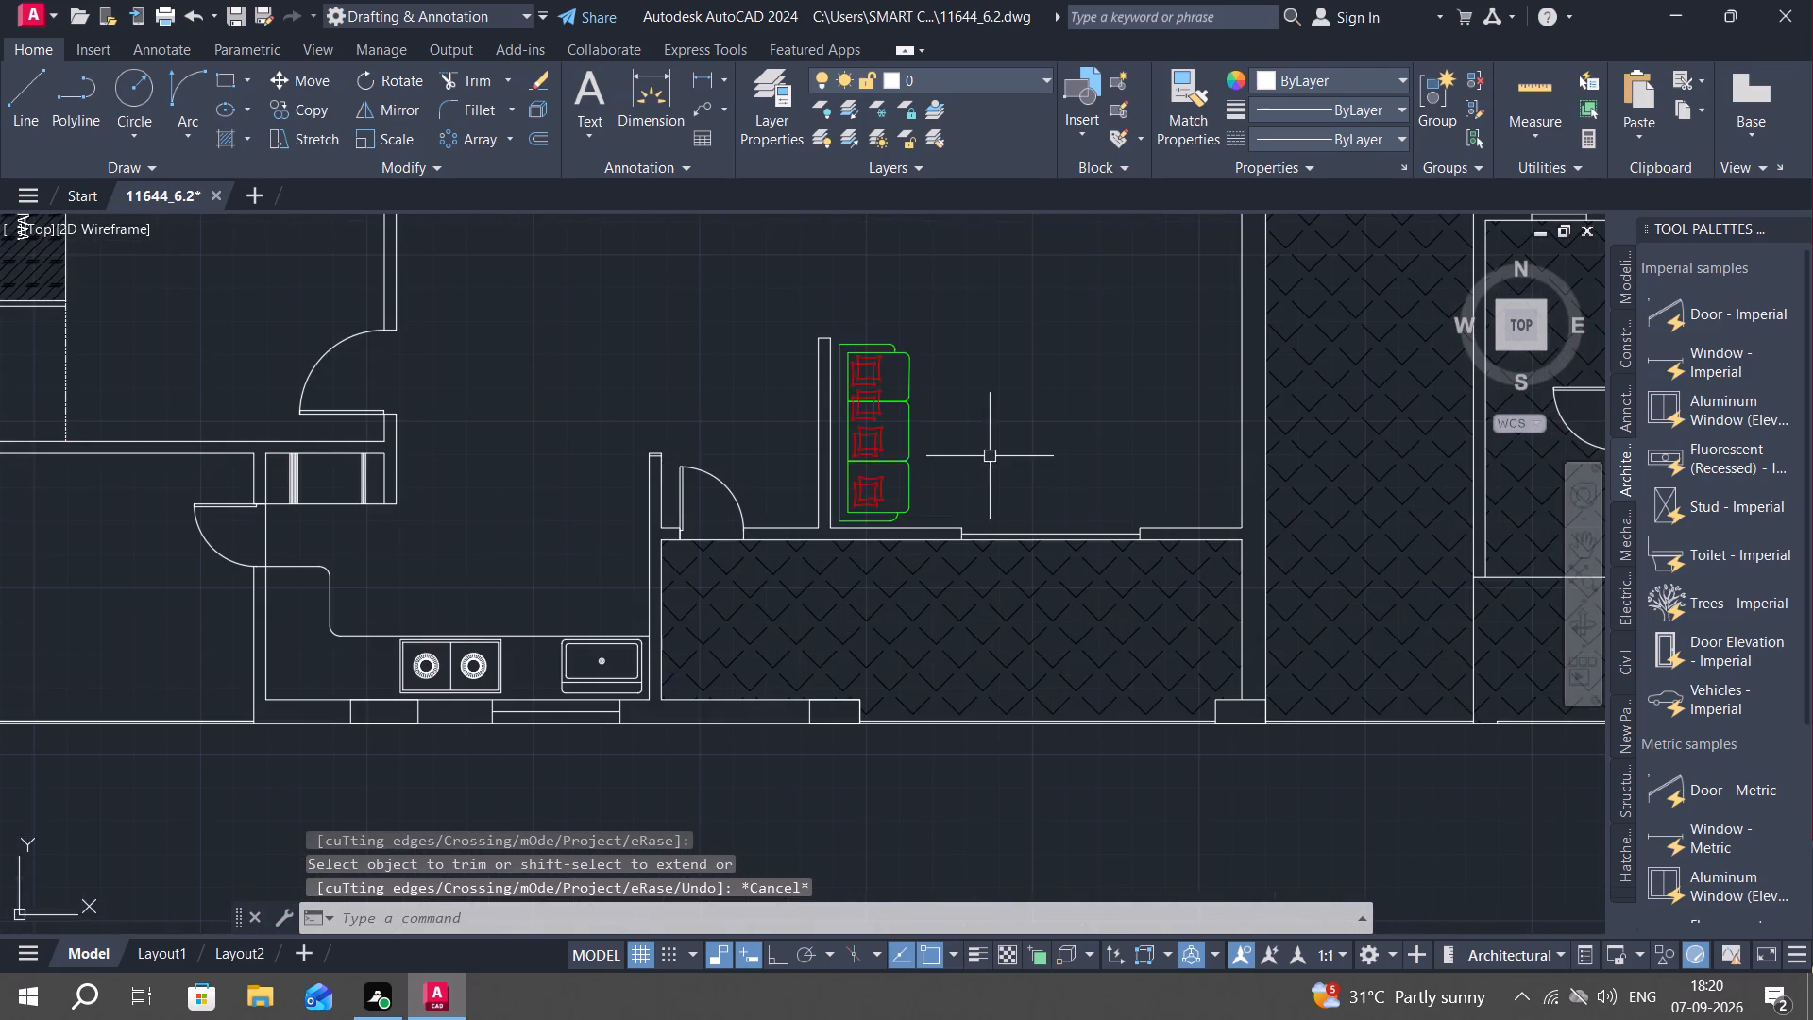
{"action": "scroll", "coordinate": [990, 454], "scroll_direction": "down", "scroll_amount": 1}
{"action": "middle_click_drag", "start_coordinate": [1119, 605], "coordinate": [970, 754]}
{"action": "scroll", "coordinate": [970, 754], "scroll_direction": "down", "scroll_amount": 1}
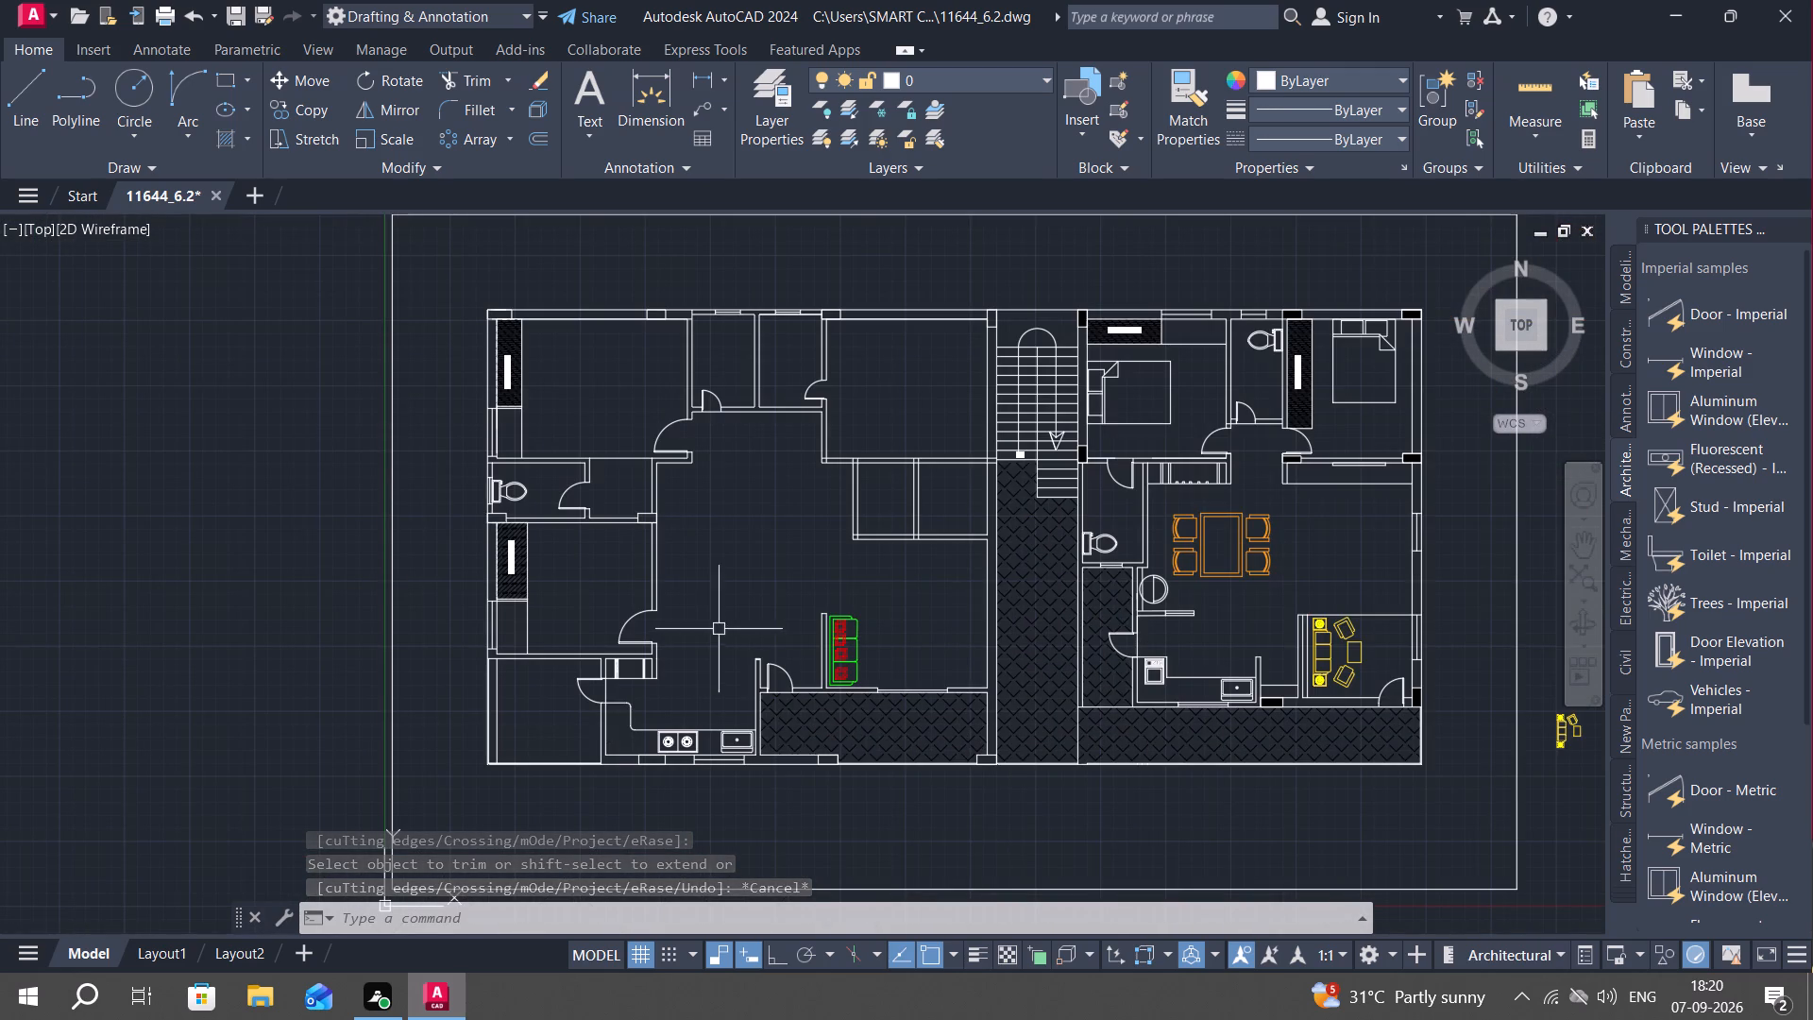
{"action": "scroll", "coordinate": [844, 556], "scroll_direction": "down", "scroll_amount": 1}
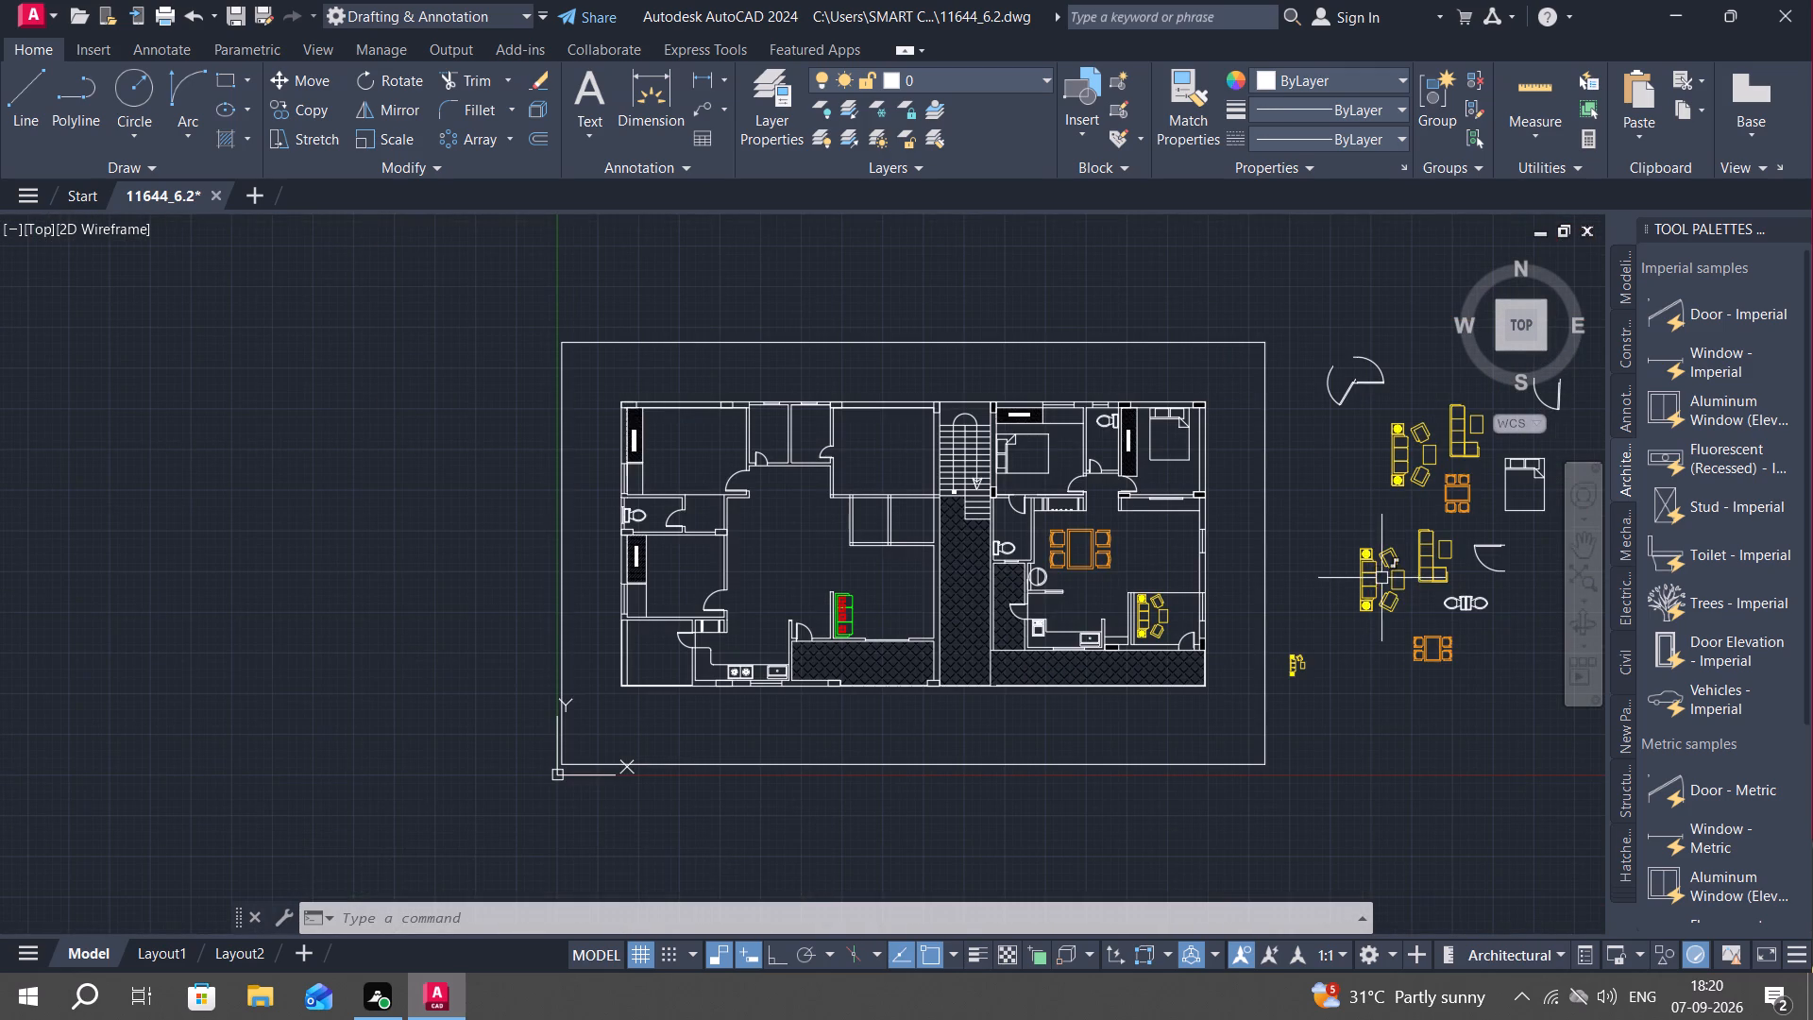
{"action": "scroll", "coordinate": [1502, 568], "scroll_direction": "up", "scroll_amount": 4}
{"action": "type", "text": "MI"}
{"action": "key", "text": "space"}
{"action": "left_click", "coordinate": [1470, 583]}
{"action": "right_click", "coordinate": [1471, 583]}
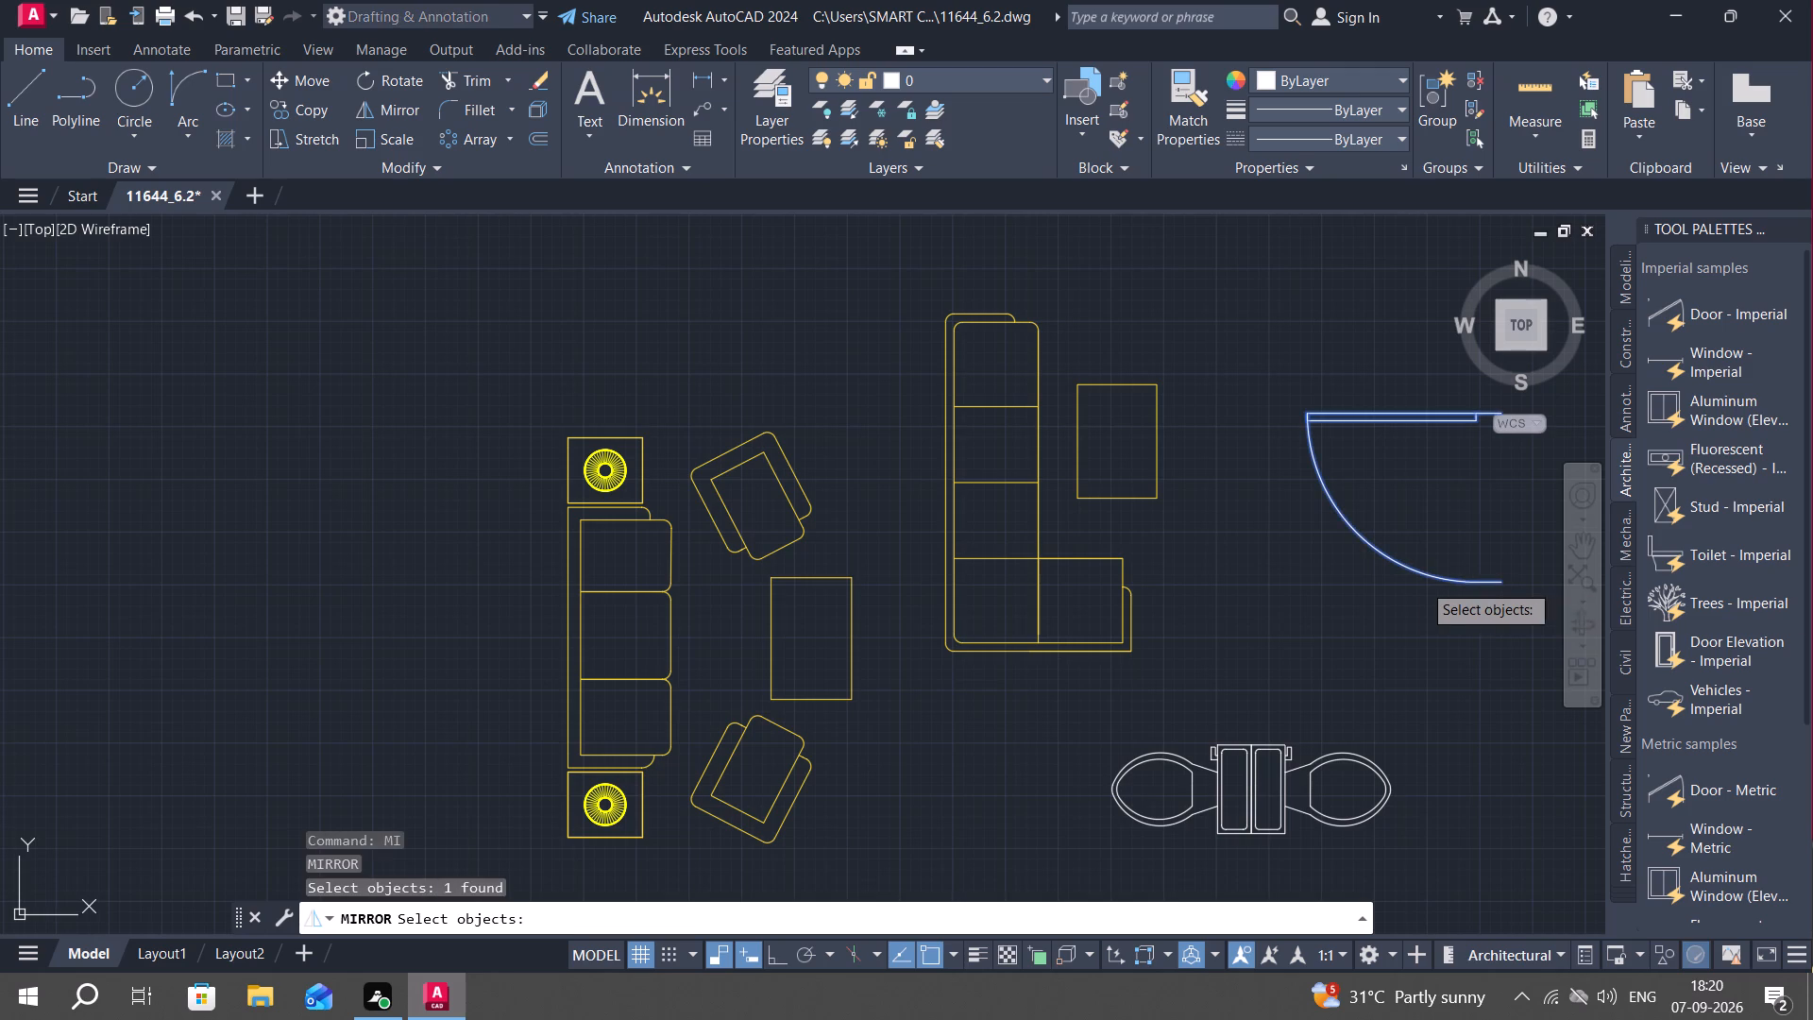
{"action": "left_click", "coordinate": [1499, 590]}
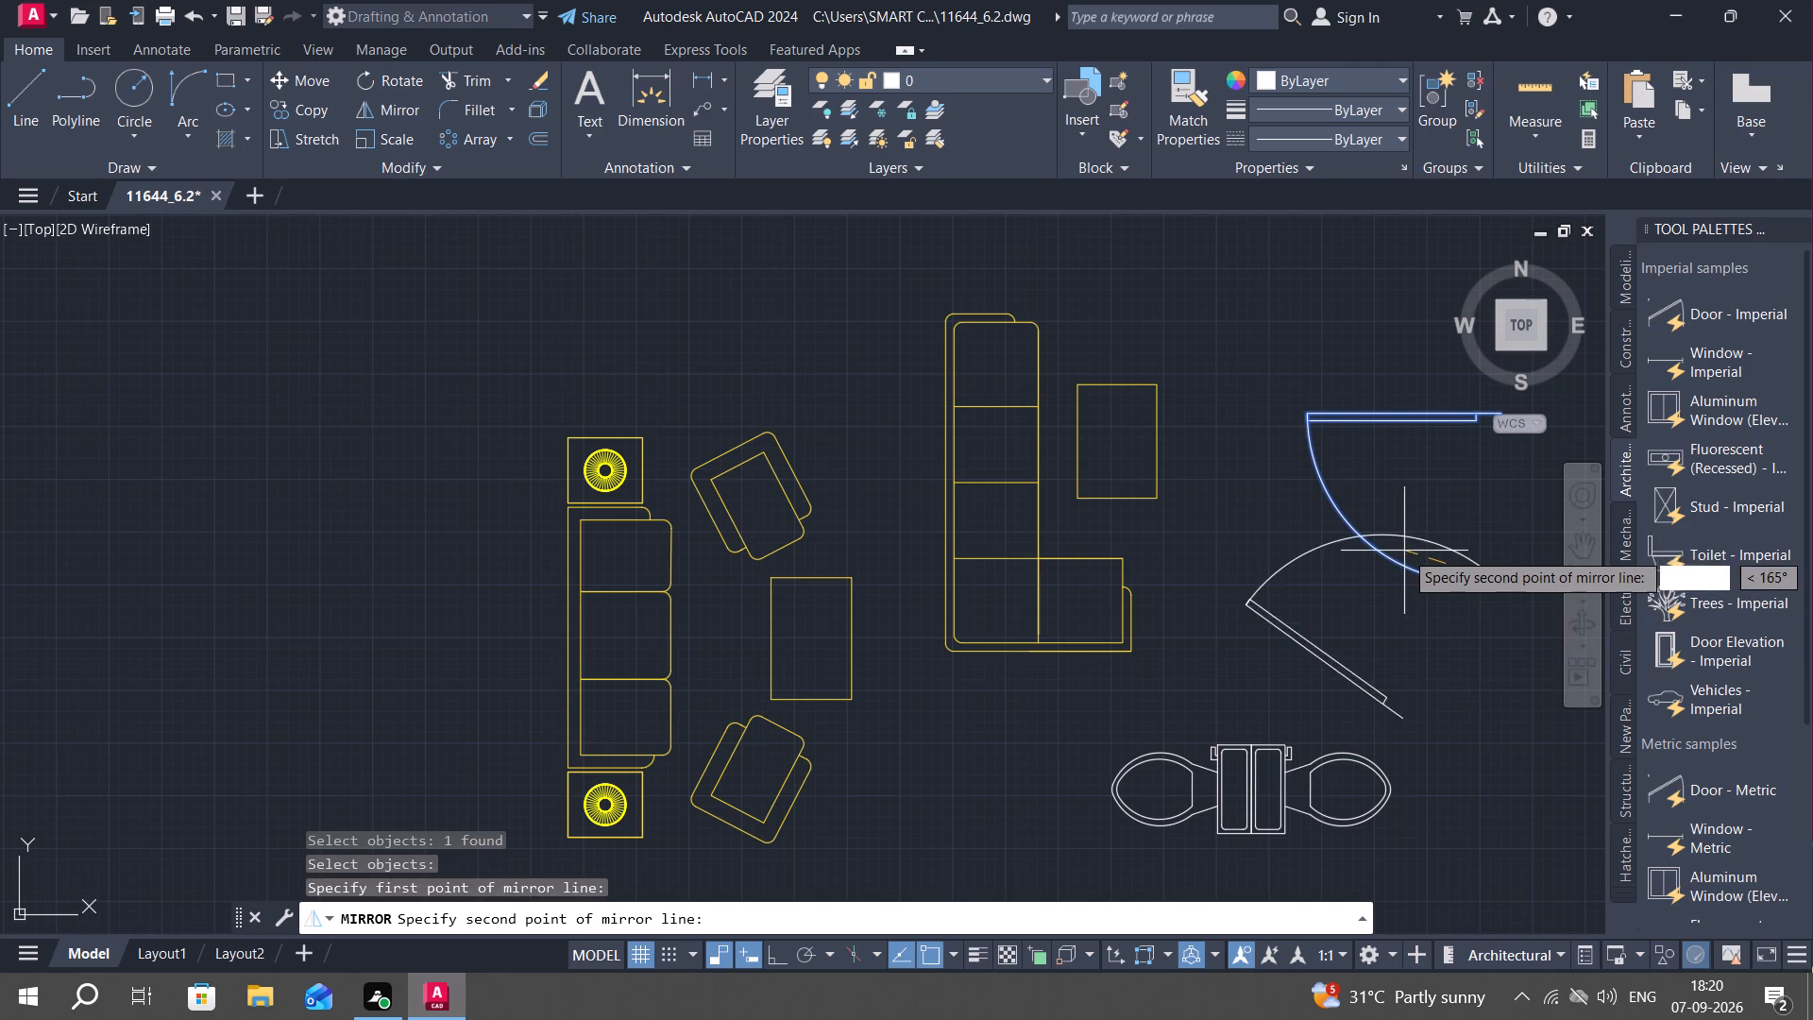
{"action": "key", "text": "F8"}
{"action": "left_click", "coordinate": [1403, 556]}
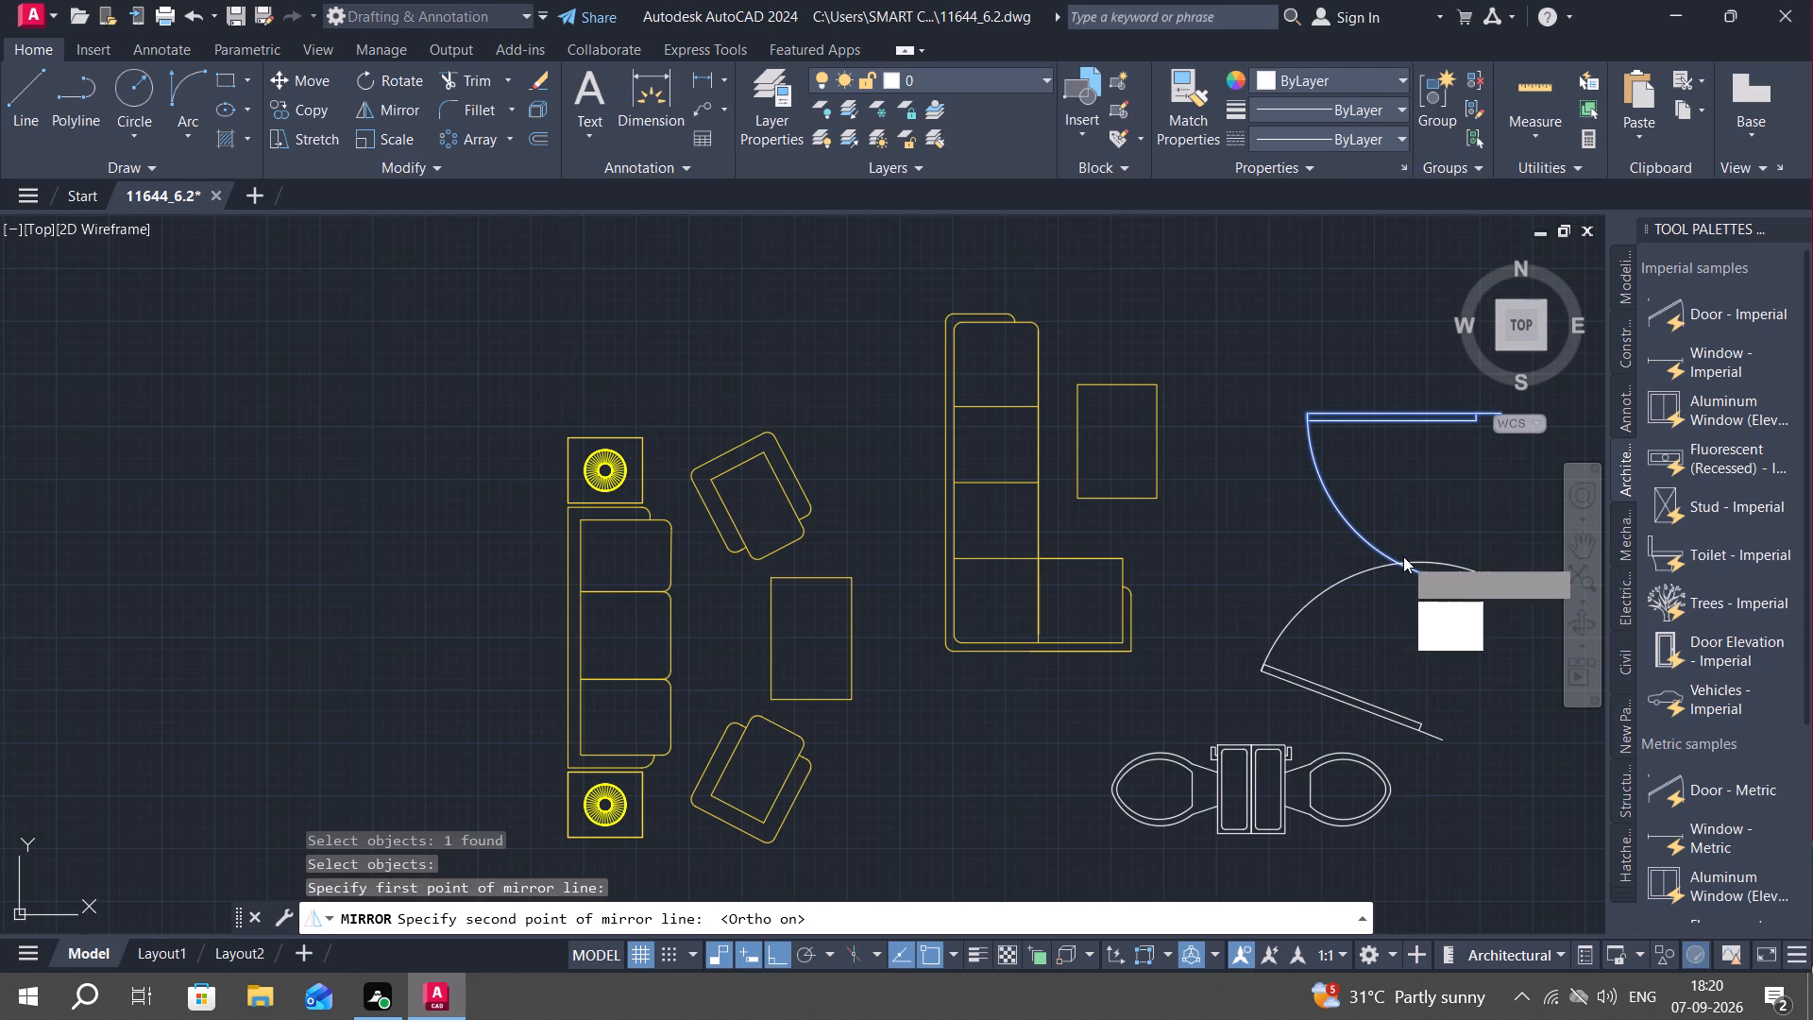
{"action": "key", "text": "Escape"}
Mirror the loose door downward about a horizontal line through its arc's end, keeping the original, to form a double door.
{"action": "middle_click_drag", "start_coordinate": [1408, 549], "coordinate": [1281, 480]}
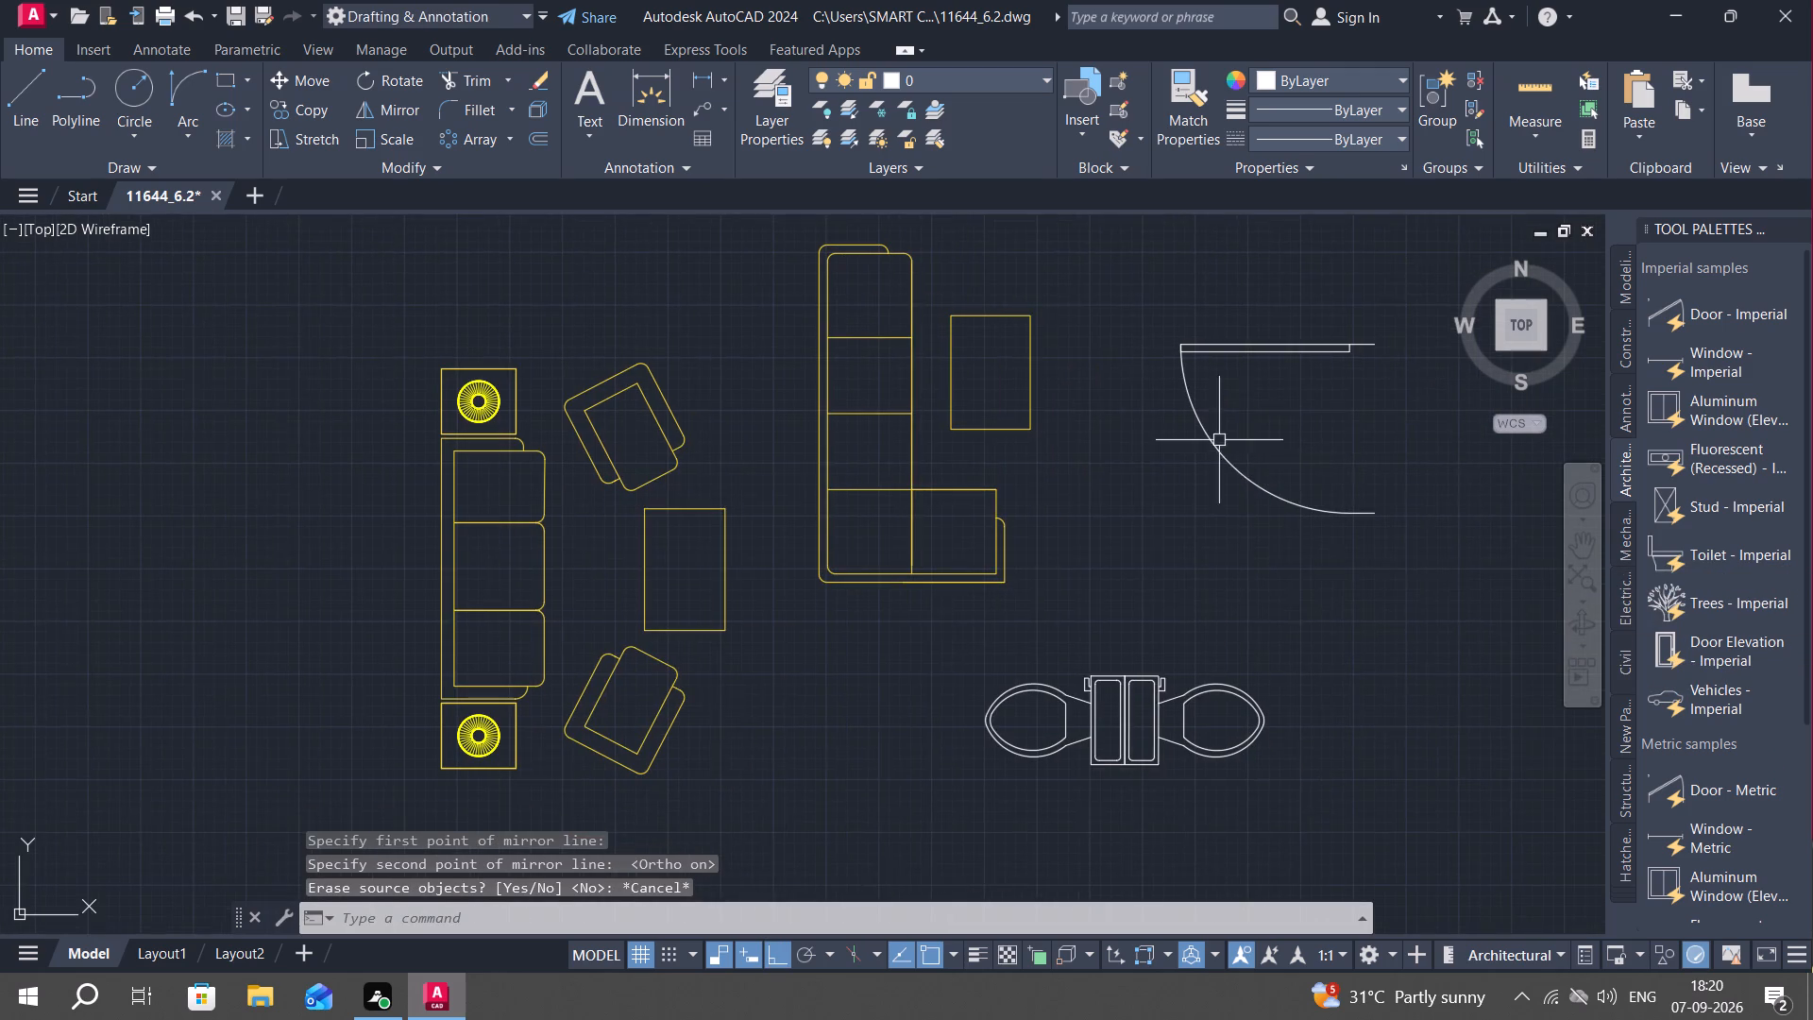
{"action": "key", "text": "space"}
{"action": "left_click", "coordinate": [1256, 485]}
{"action": "key", "text": "F8"}
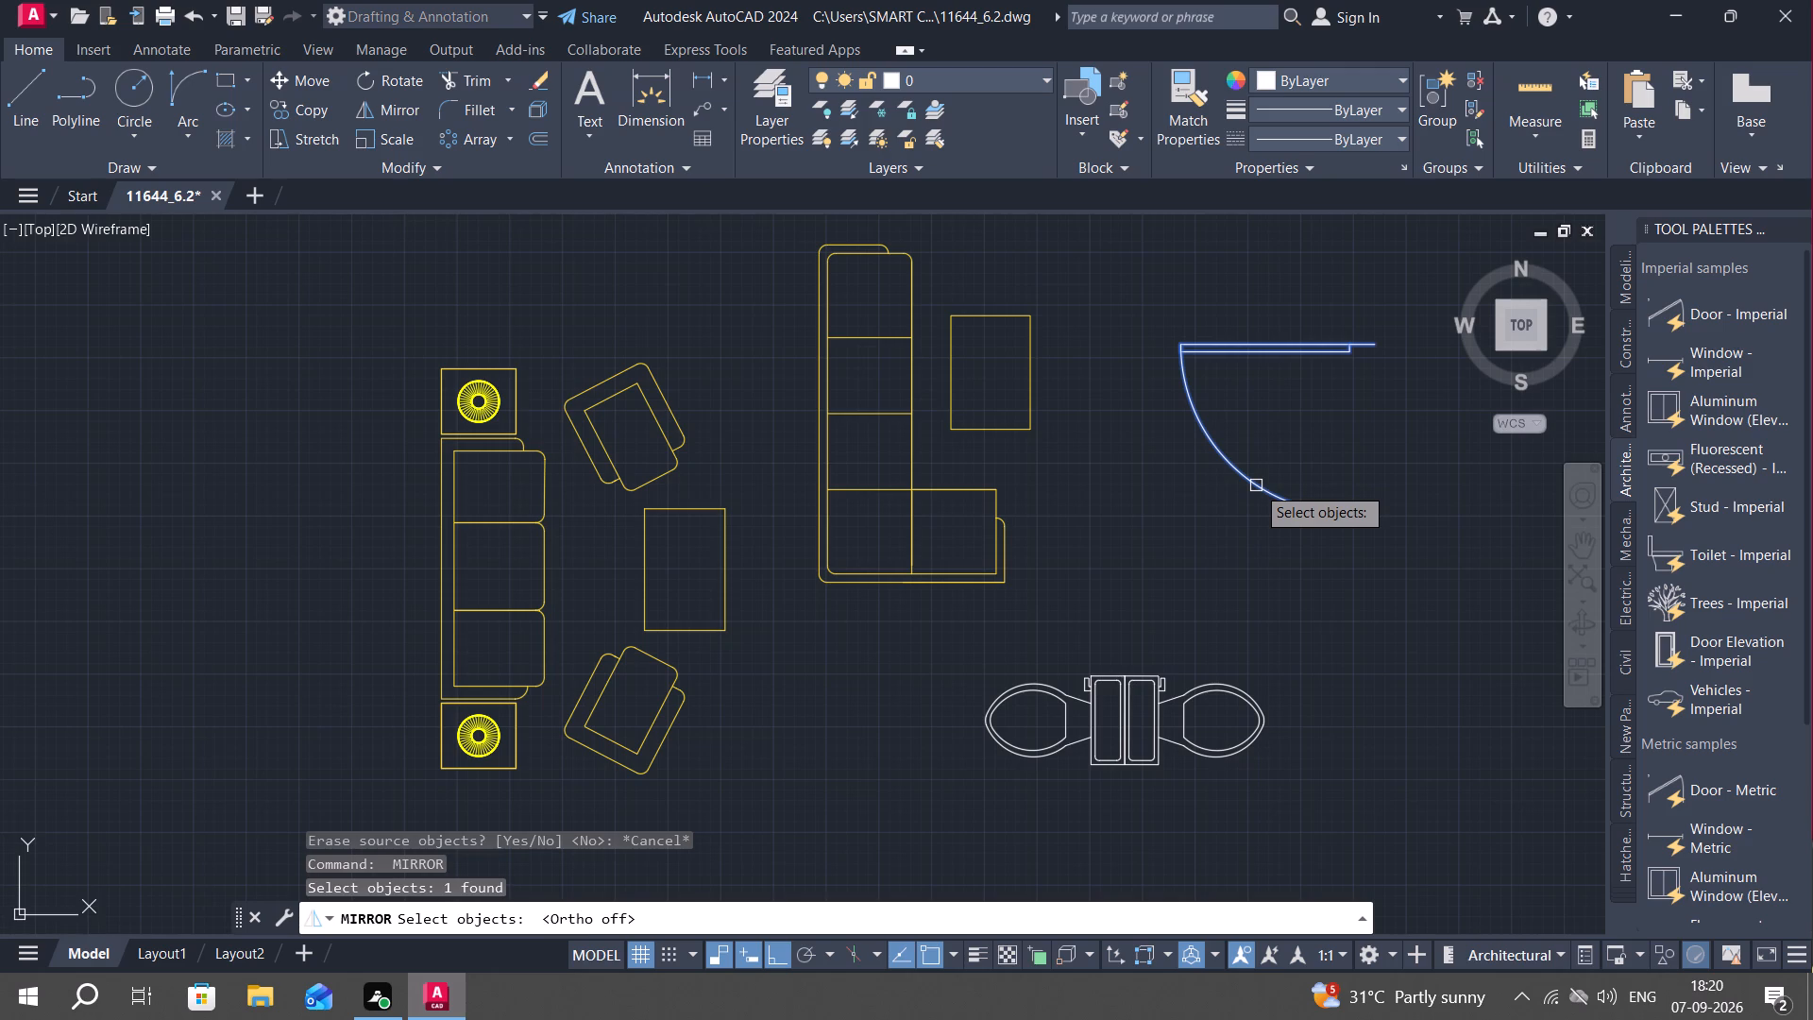
{"action": "right_click", "coordinate": [1256, 485]}
{"action": "left_click", "coordinate": [1370, 511]}
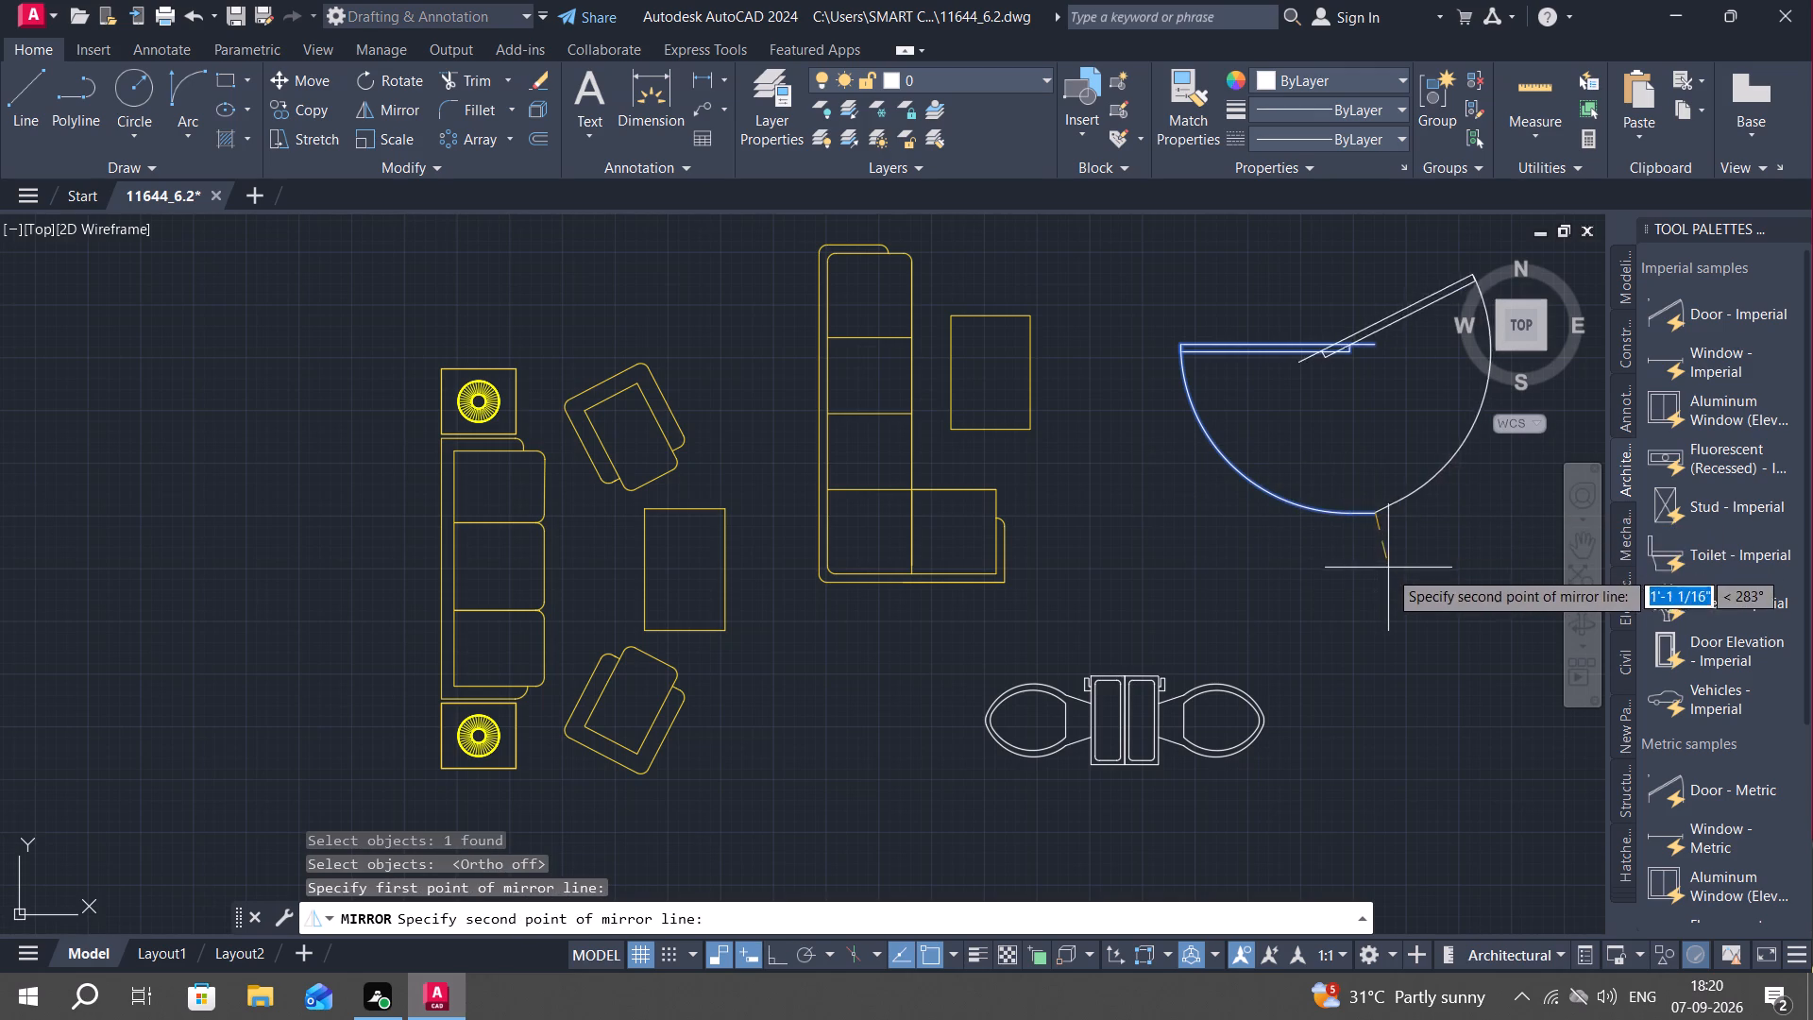
{"action": "key", "text": "F8"}
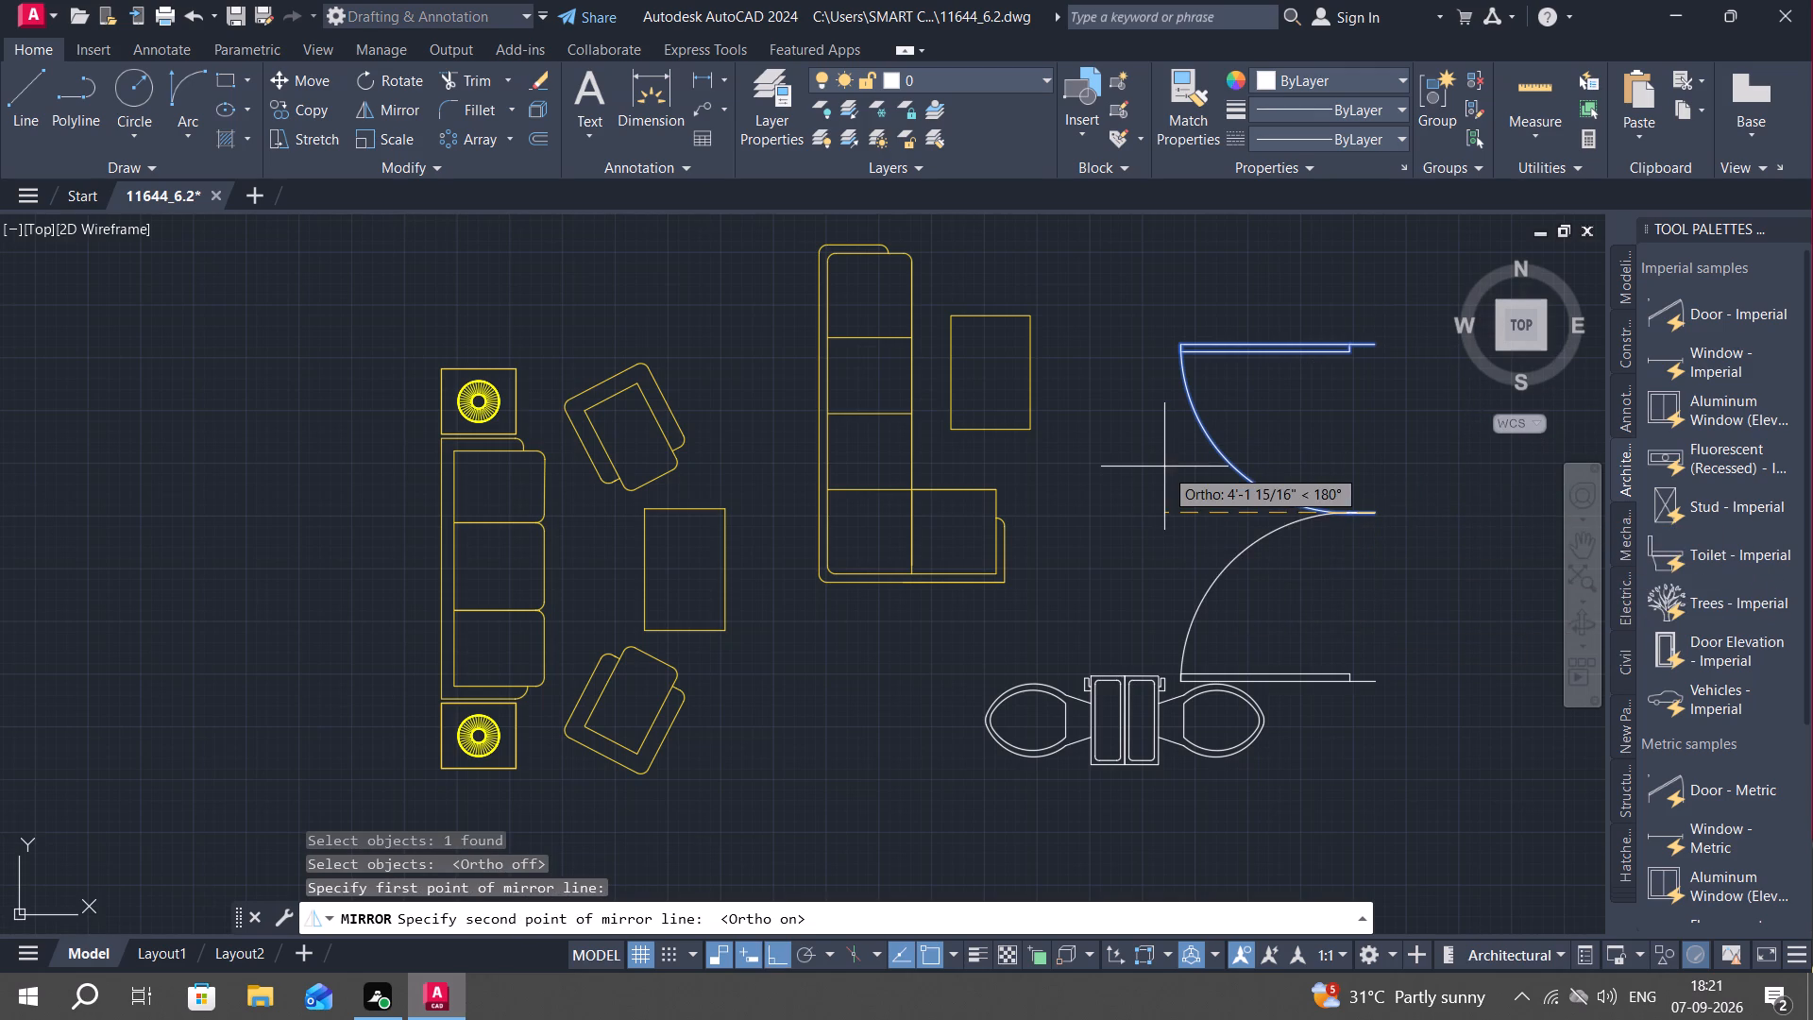
{"action": "left_click", "coordinate": [1164, 467]}
{"action": "left_click_drag", "start_coordinate": [1183, 550], "coordinate": [1164, 467]}
Scale both leaves of the loose double door down to roughly a quarter size from the point where they meet.
{"action": "type", "text": "SC"}
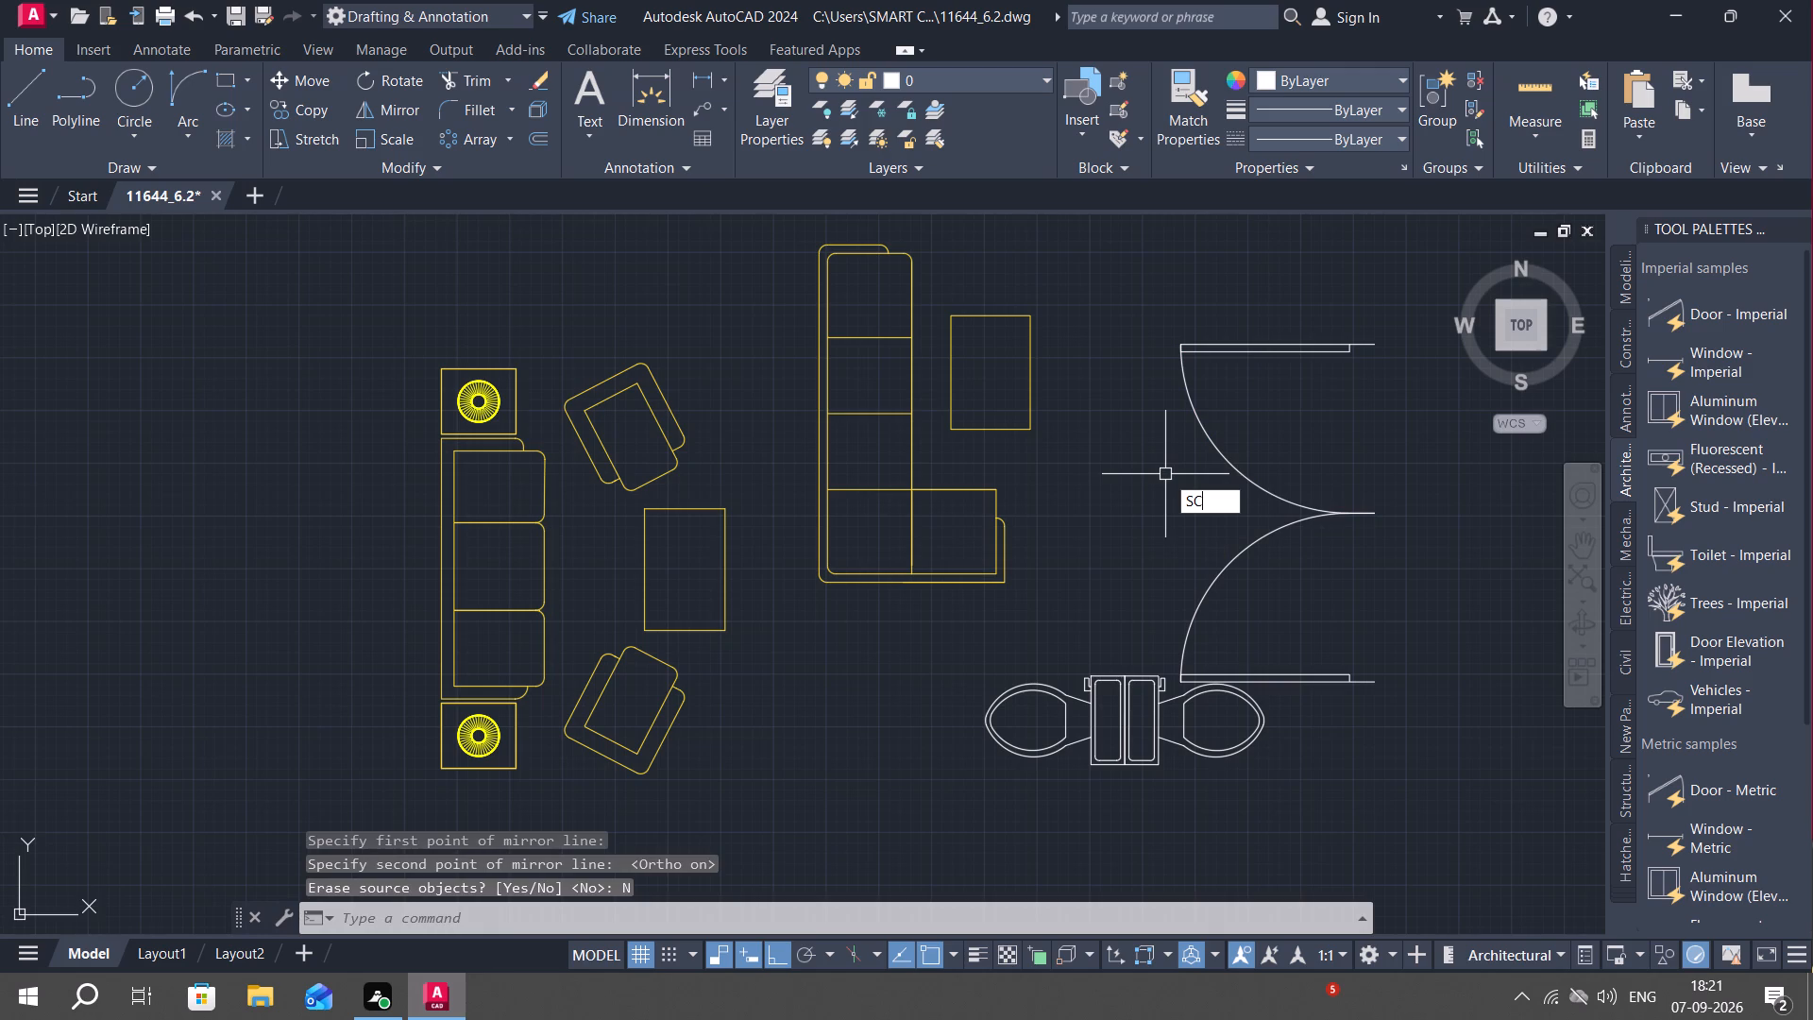
{"action": "key", "text": "space"}
{"action": "left_click", "coordinate": [1263, 479]}
{"action": "key", "text": "Escape"}
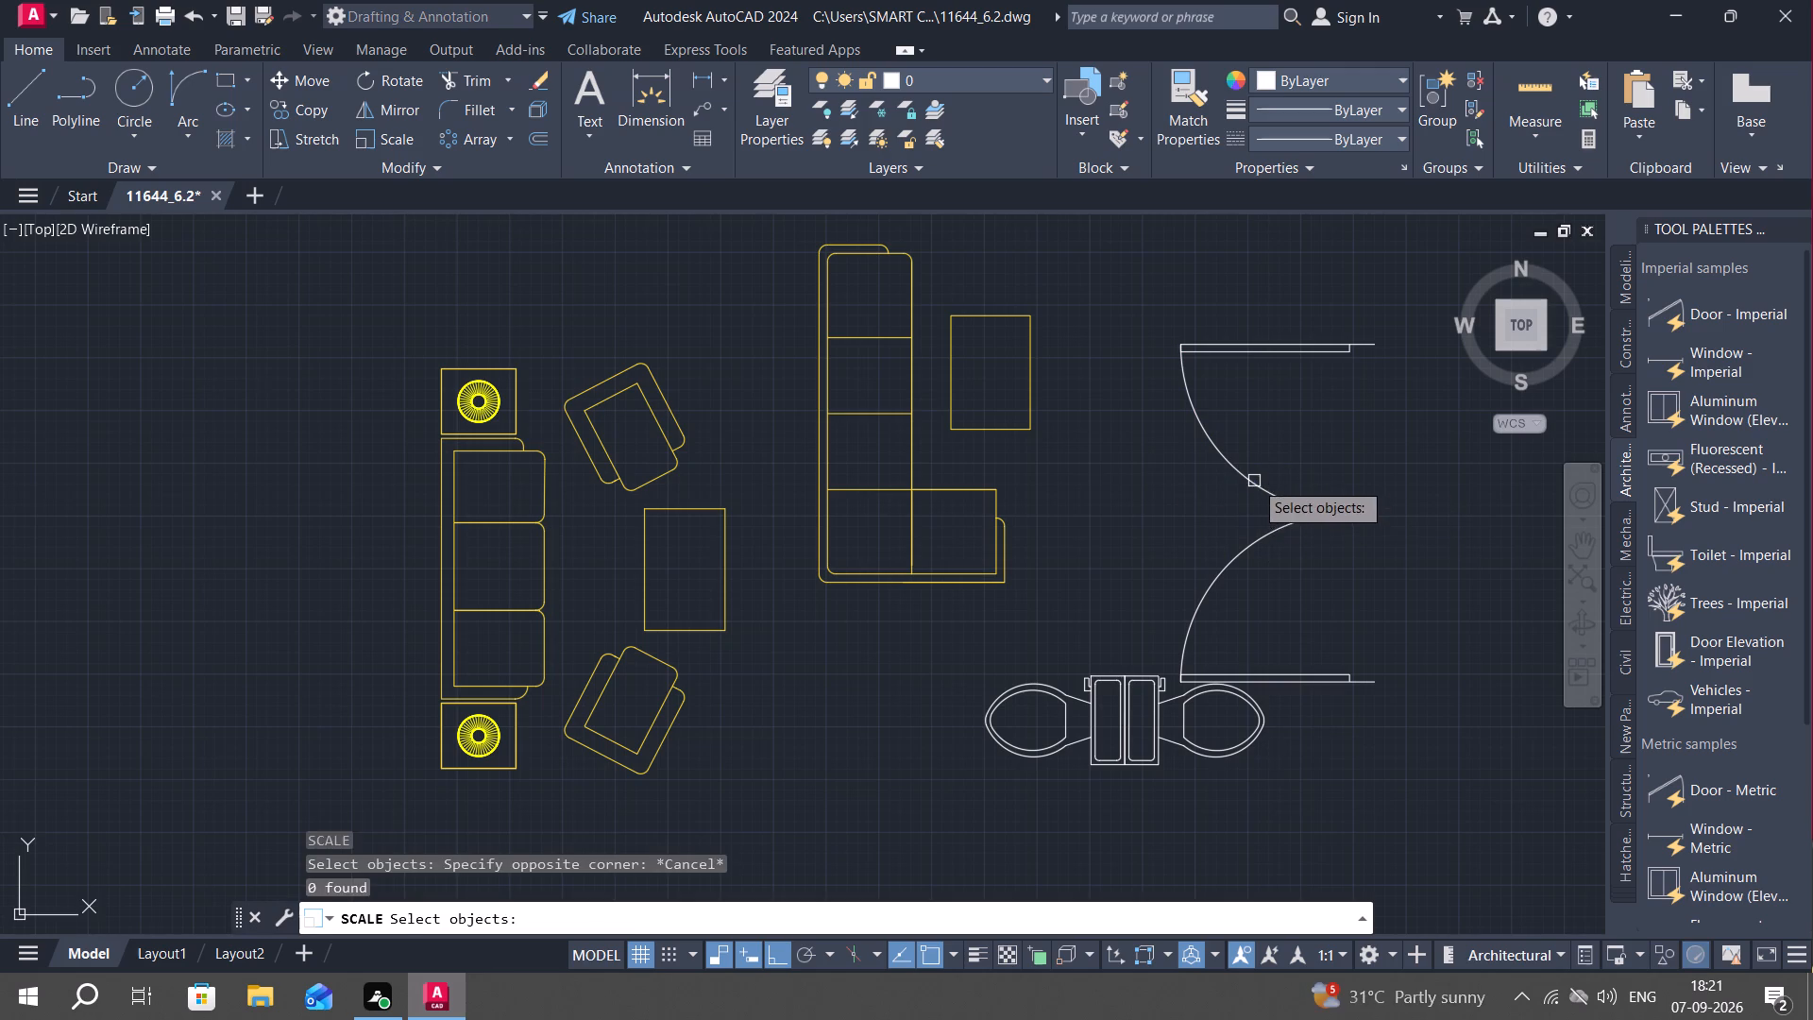
{"action": "left_click", "coordinate": [1254, 481]}
{"action": "left_click", "coordinate": [1270, 524]}
{"action": "key", "text": "space"}
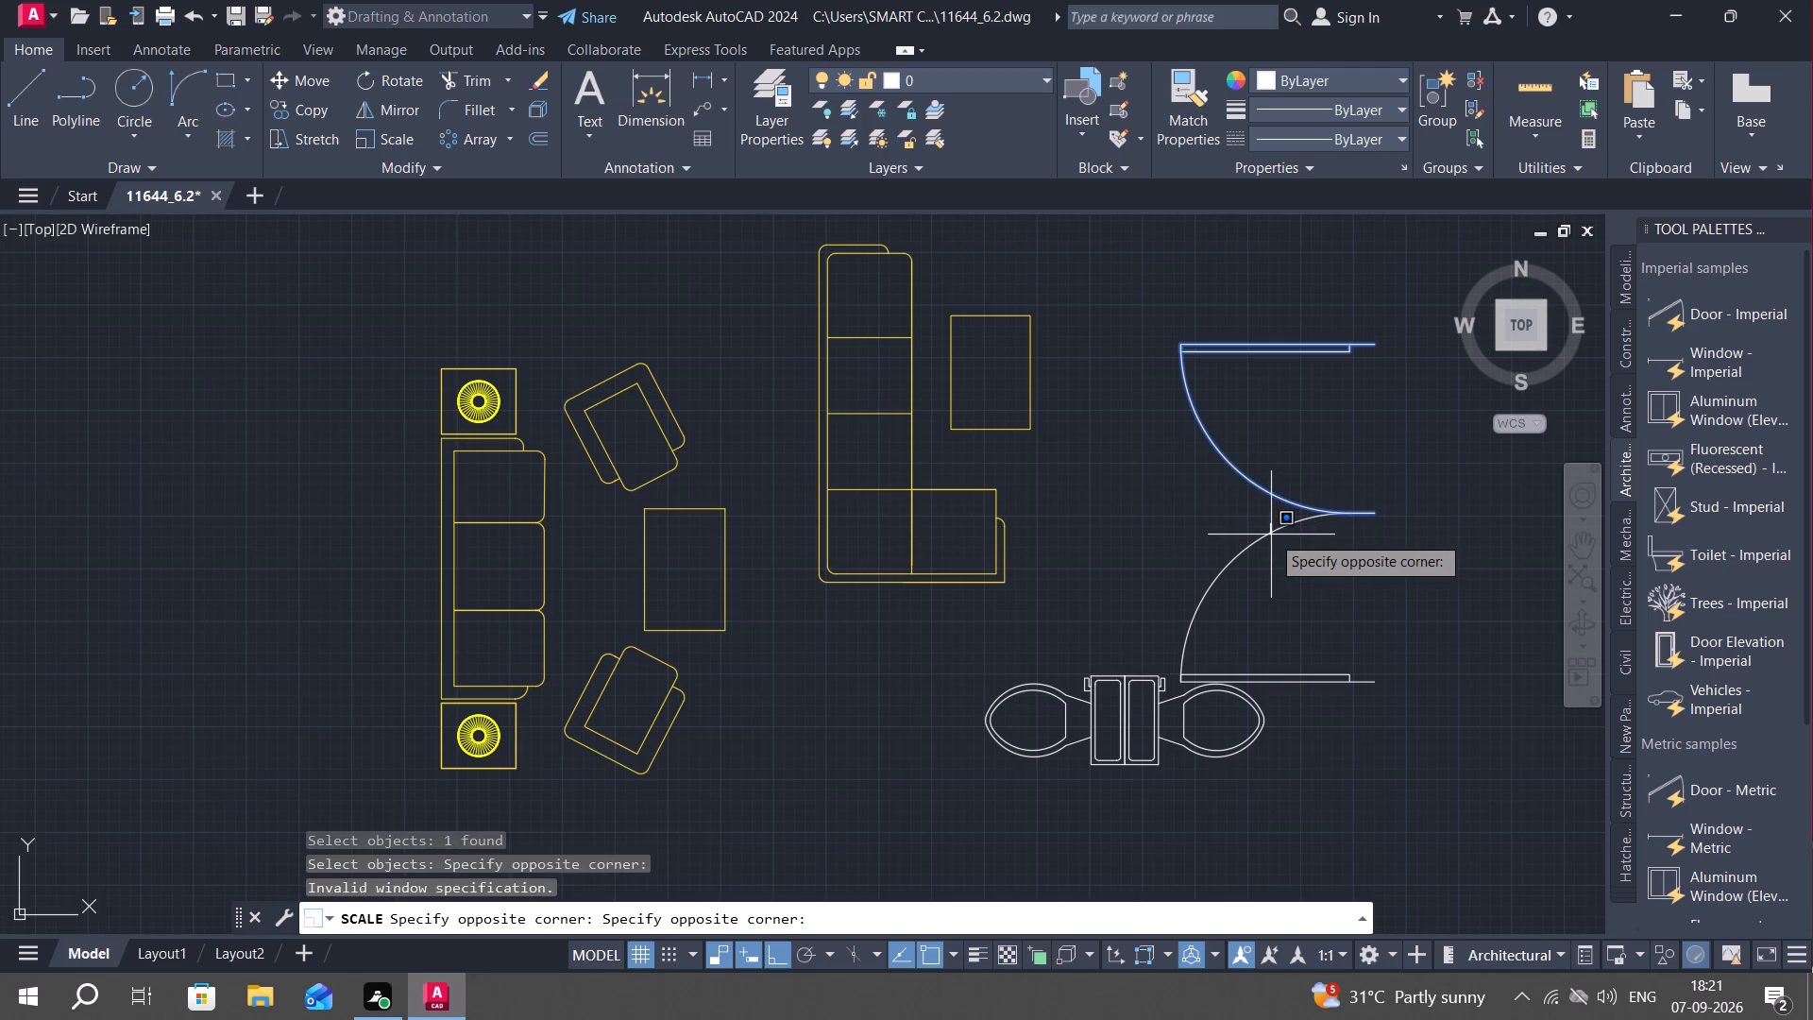
{"action": "key", "text": "space"}
{"action": "key", "text": "Escape"}
{"action": "left_click", "coordinate": [1274, 529]}
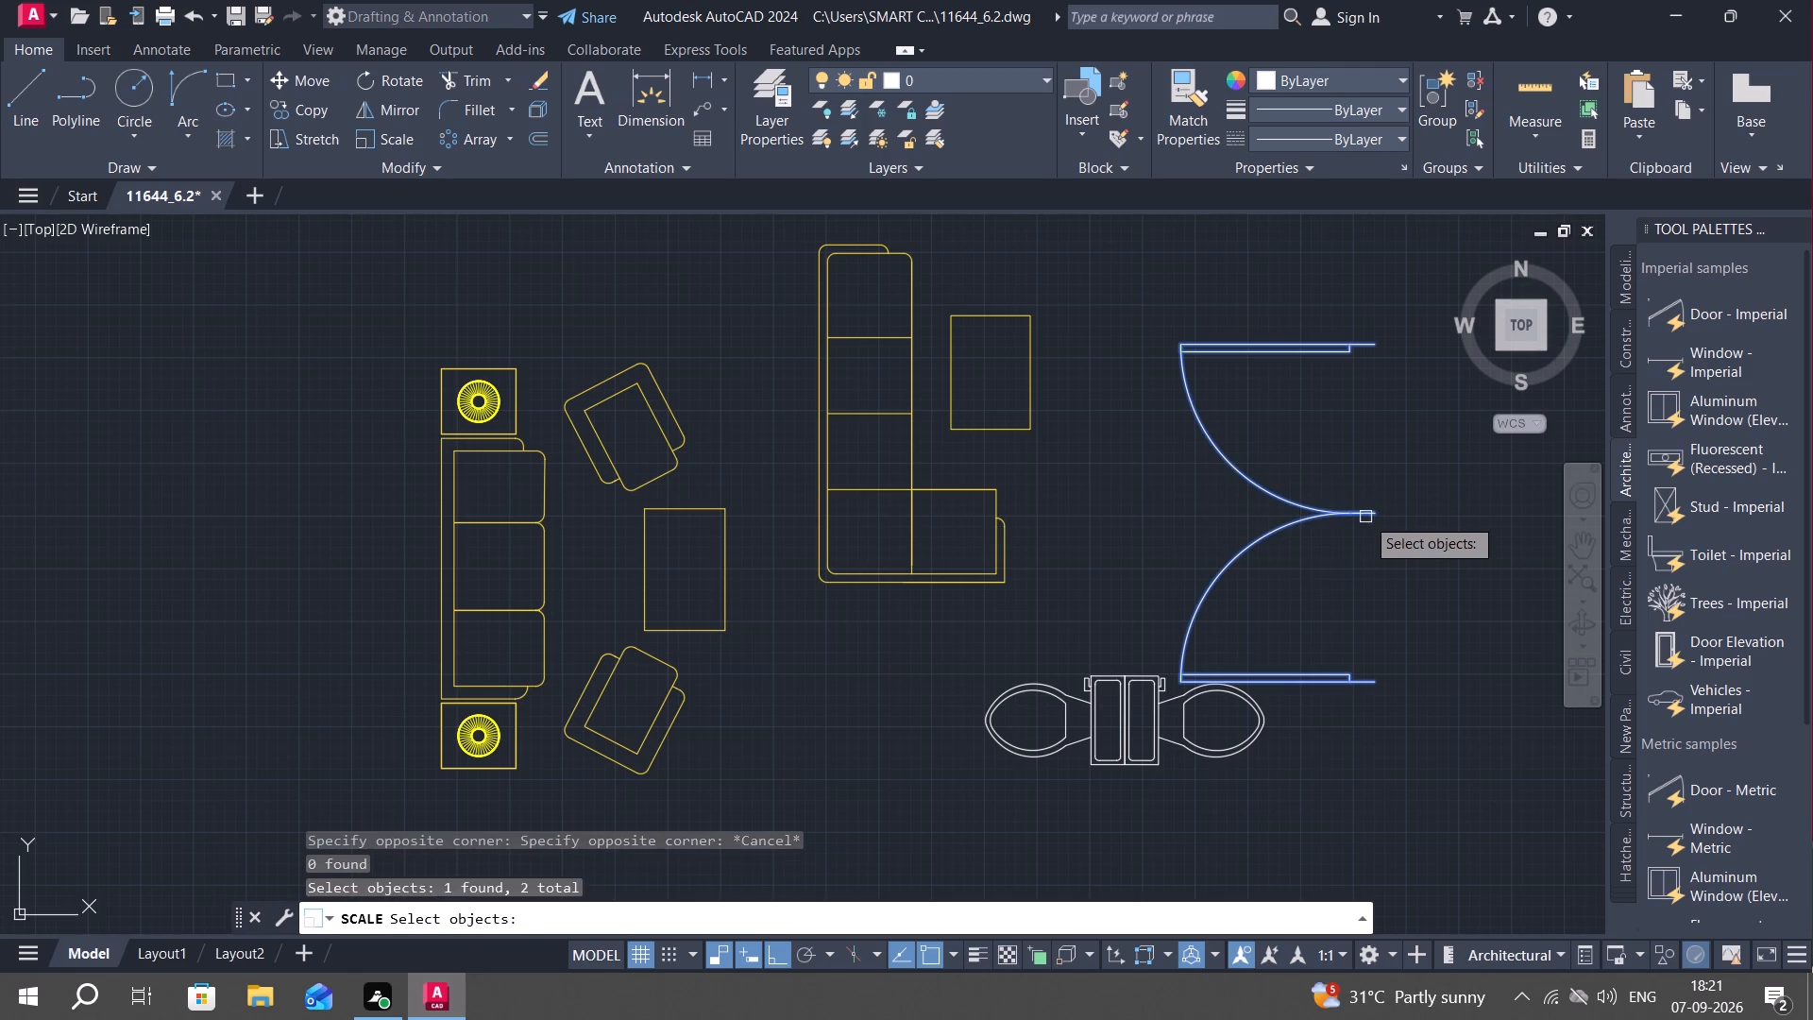
{"action": "right_click", "coordinate": [1372, 515]}
{"action": "left_click", "coordinate": [1375, 508]}
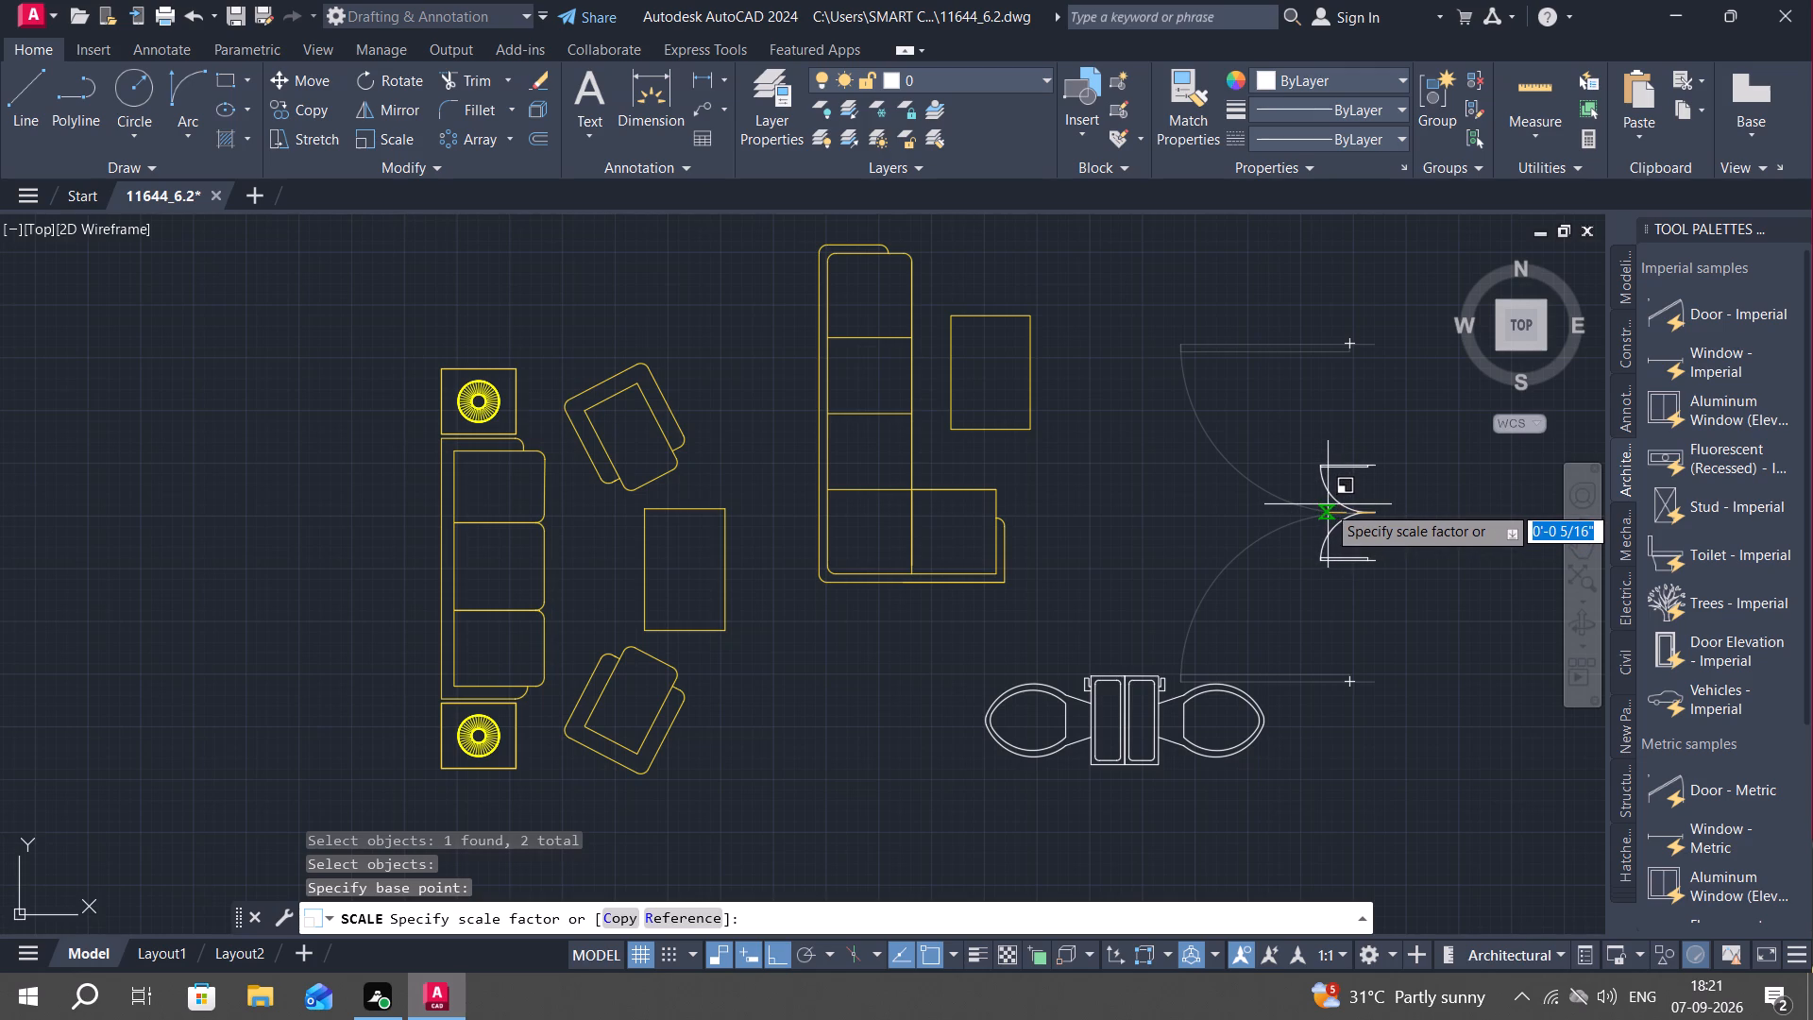
{"action": "left_click", "coordinate": [1330, 502]}
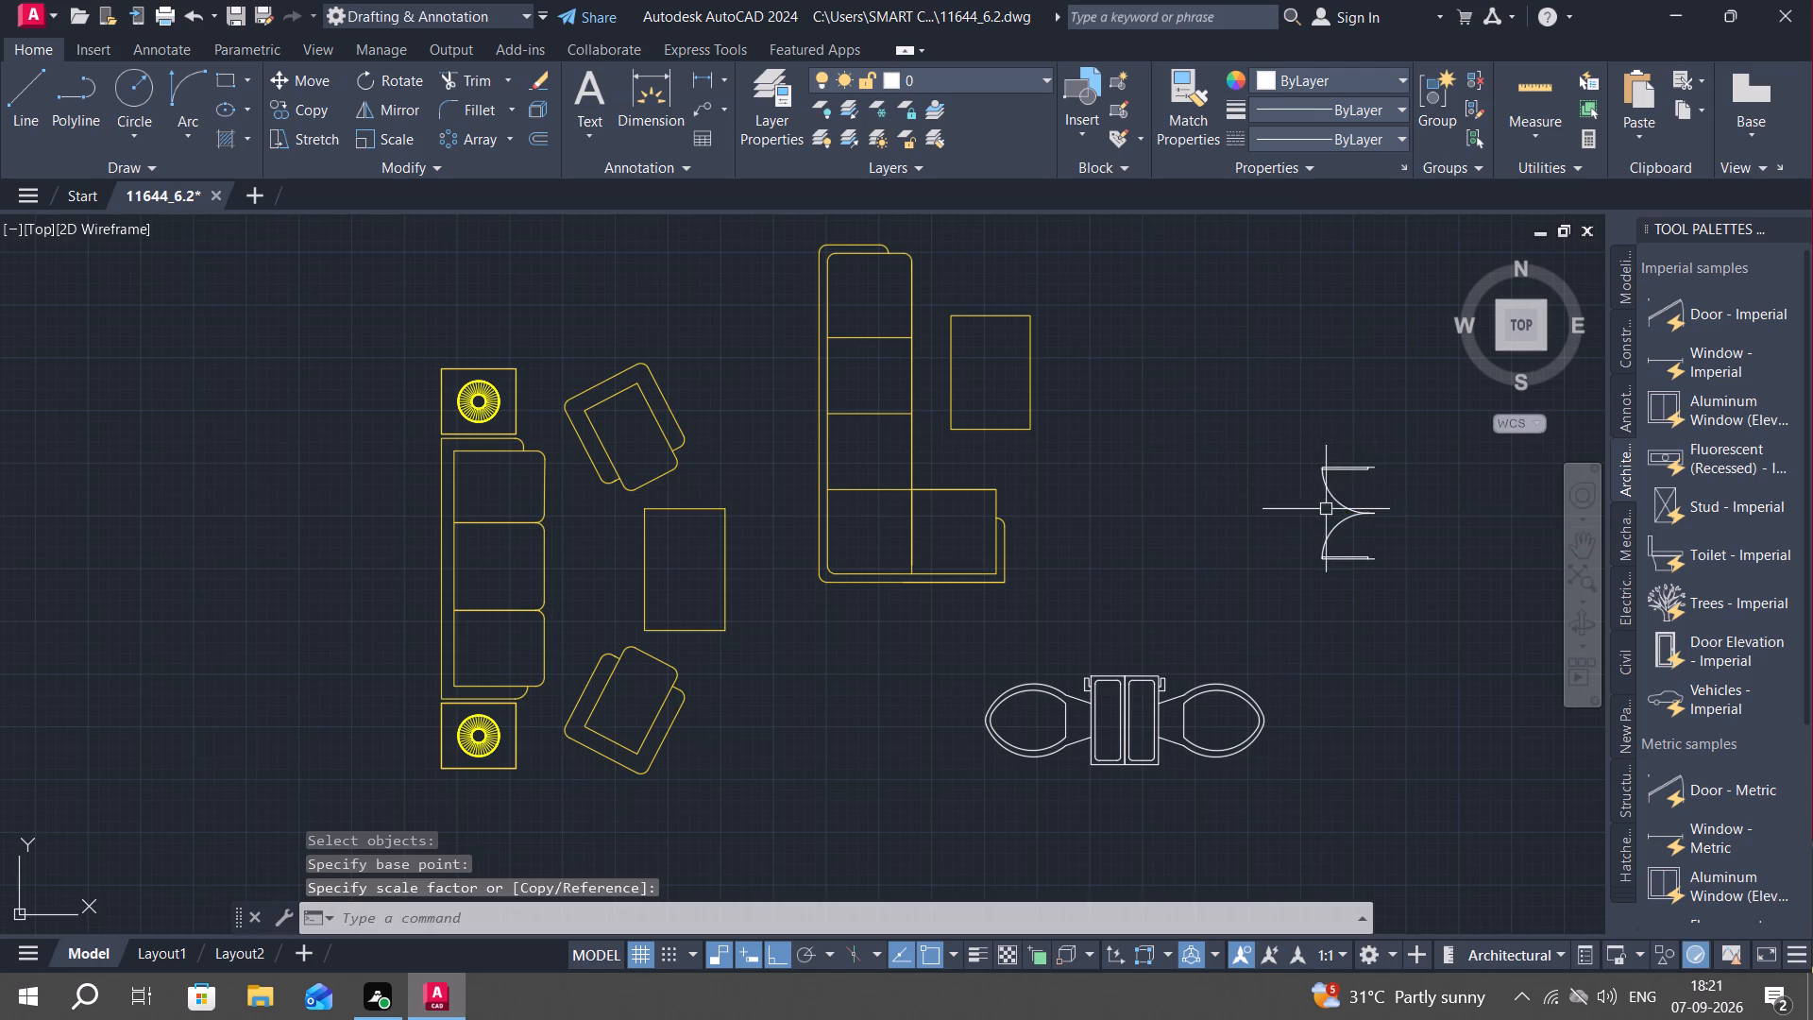
Copy the reduced double door from its meeting point onto the wall face along the hatched passage, across the room from the green sofa.
{"action": "left_click", "coordinate": [1290, 416]}
{"action": "left_click", "coordinate": [1427, 634]}
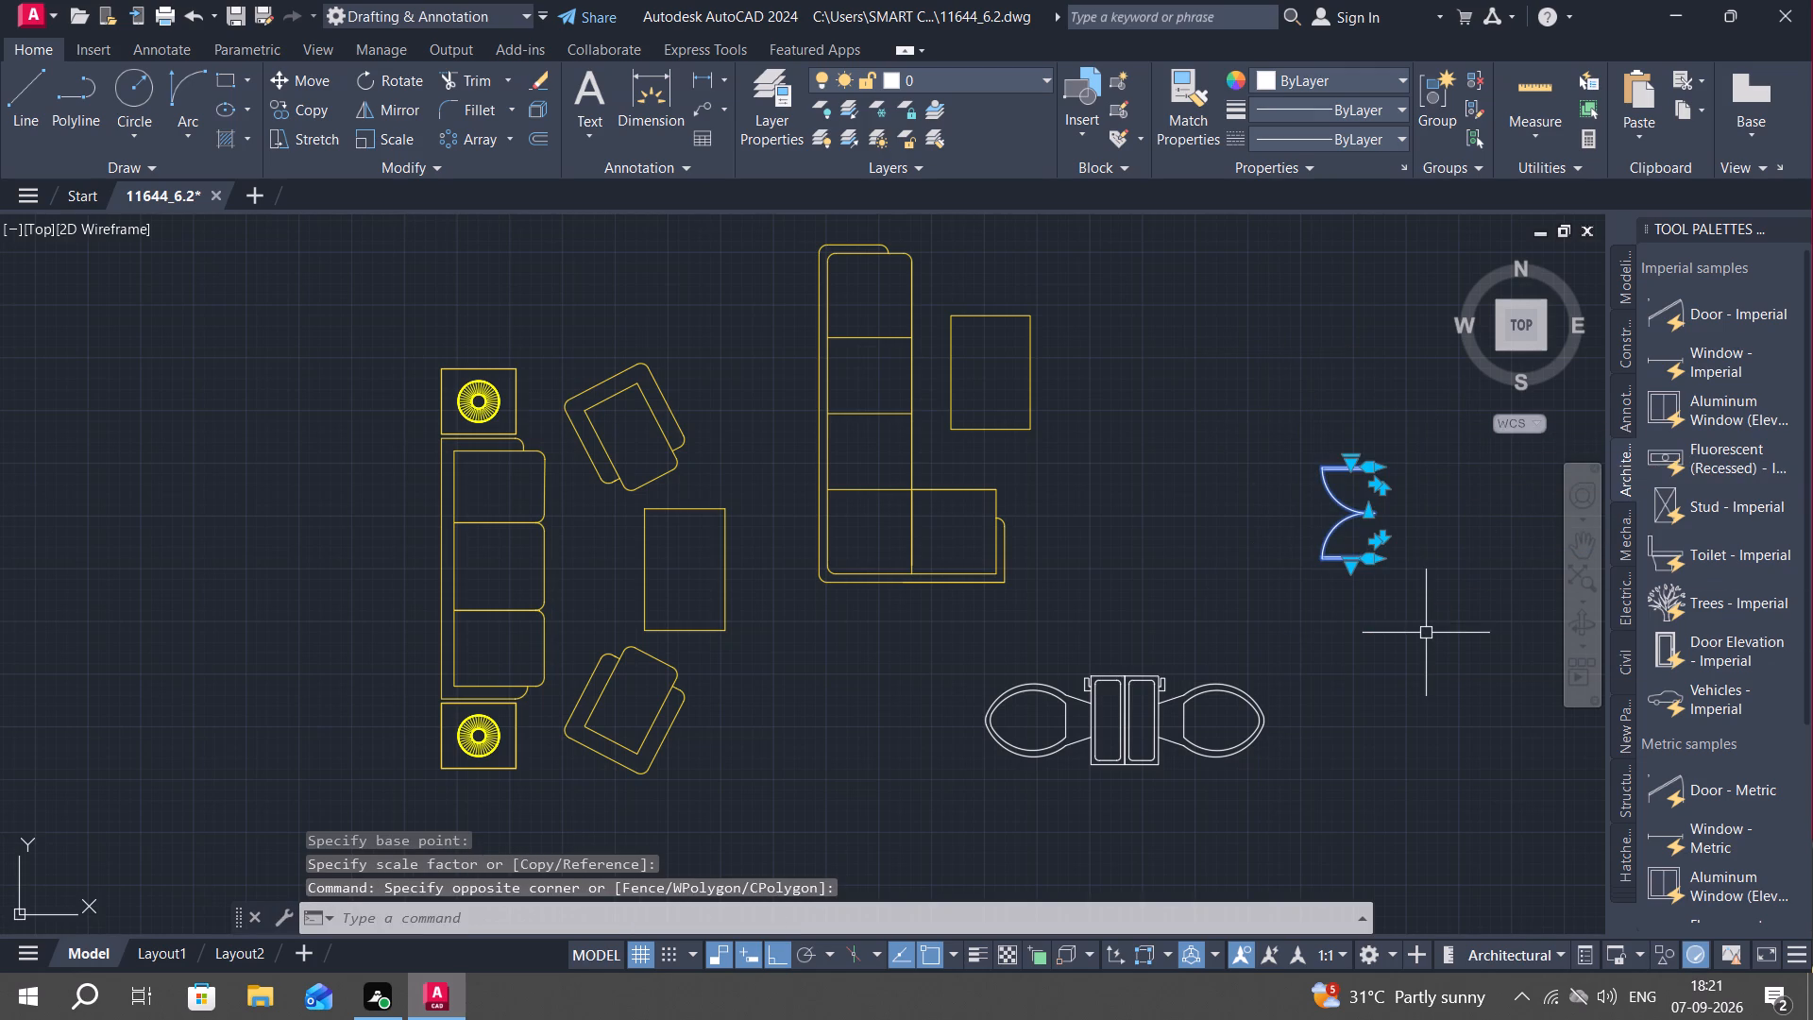
{"action": "type", "text": "CO"}
{"action": "key", "text": "space"}
{"action": "scroll", "coordinate": [1381, 535], "scroll_direction": "up", "scroll_amount": 2}
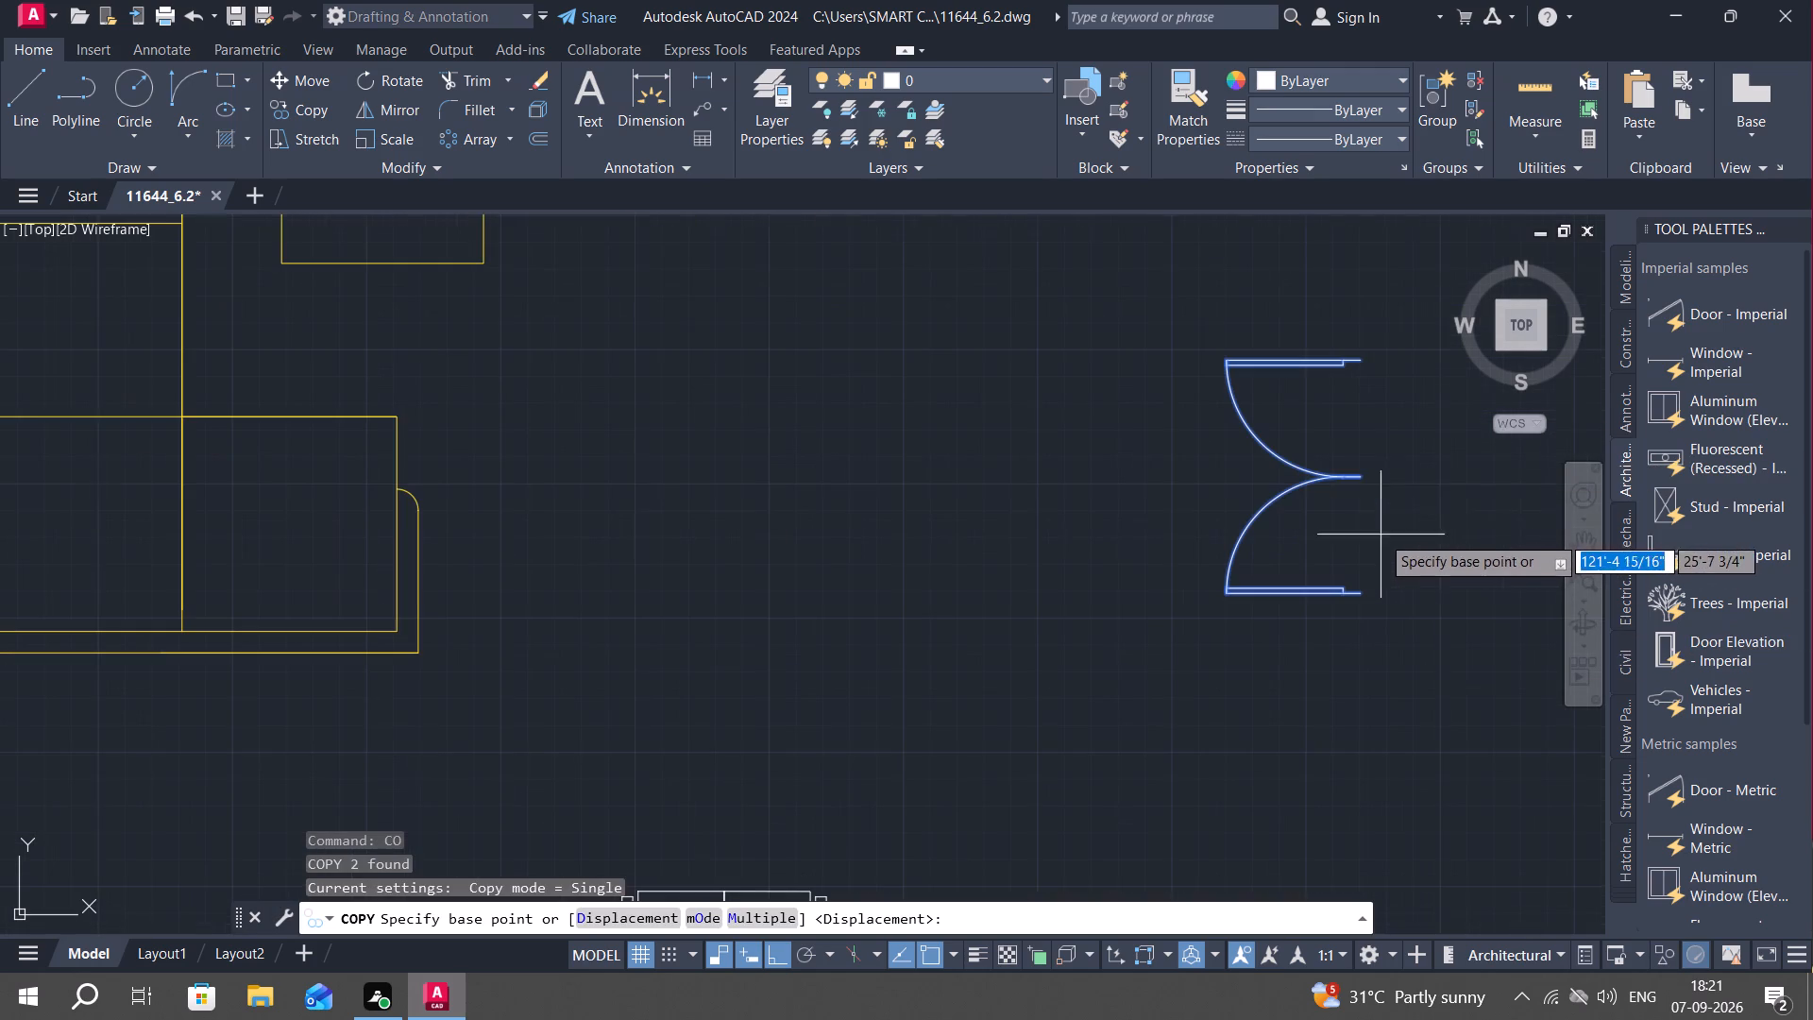
{"action": "left_click", "coordinate": [1359, 476]}
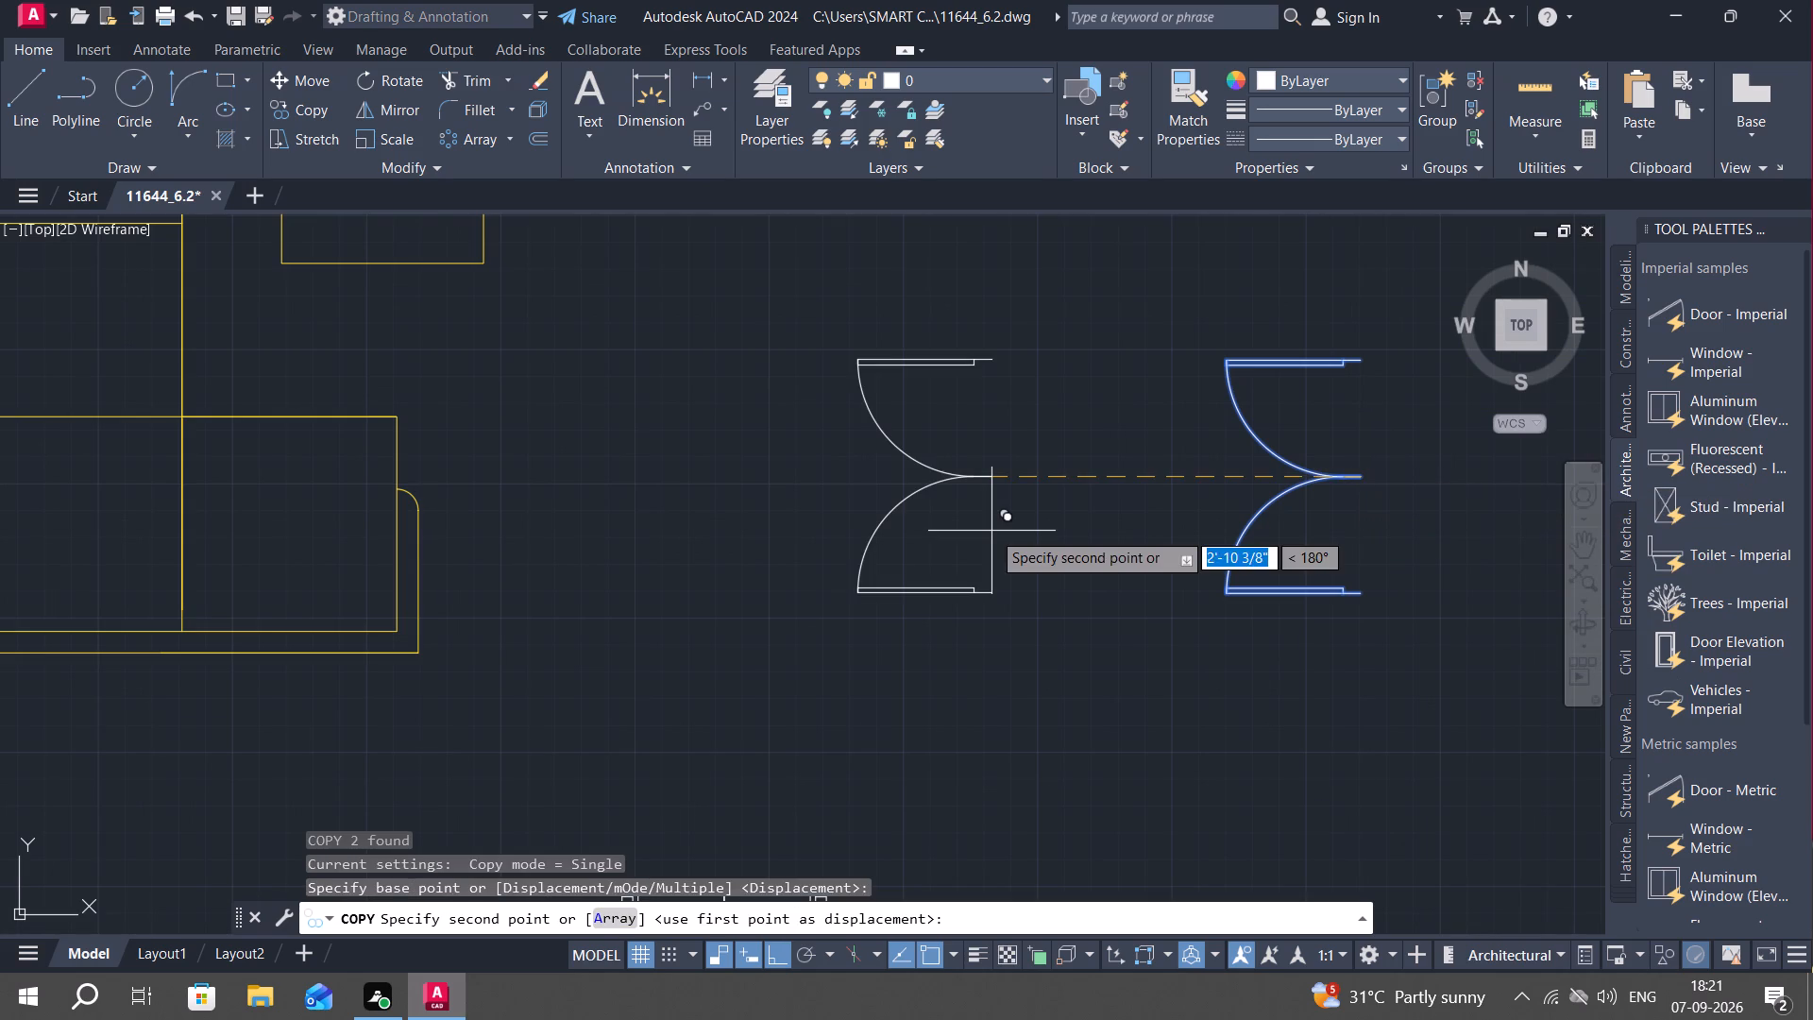
{"action": "scroll", "coordinate": [713, 573], "scroll_direction": "down", "scroll_amount": 2}
{"action": "key", "text": "F8"}
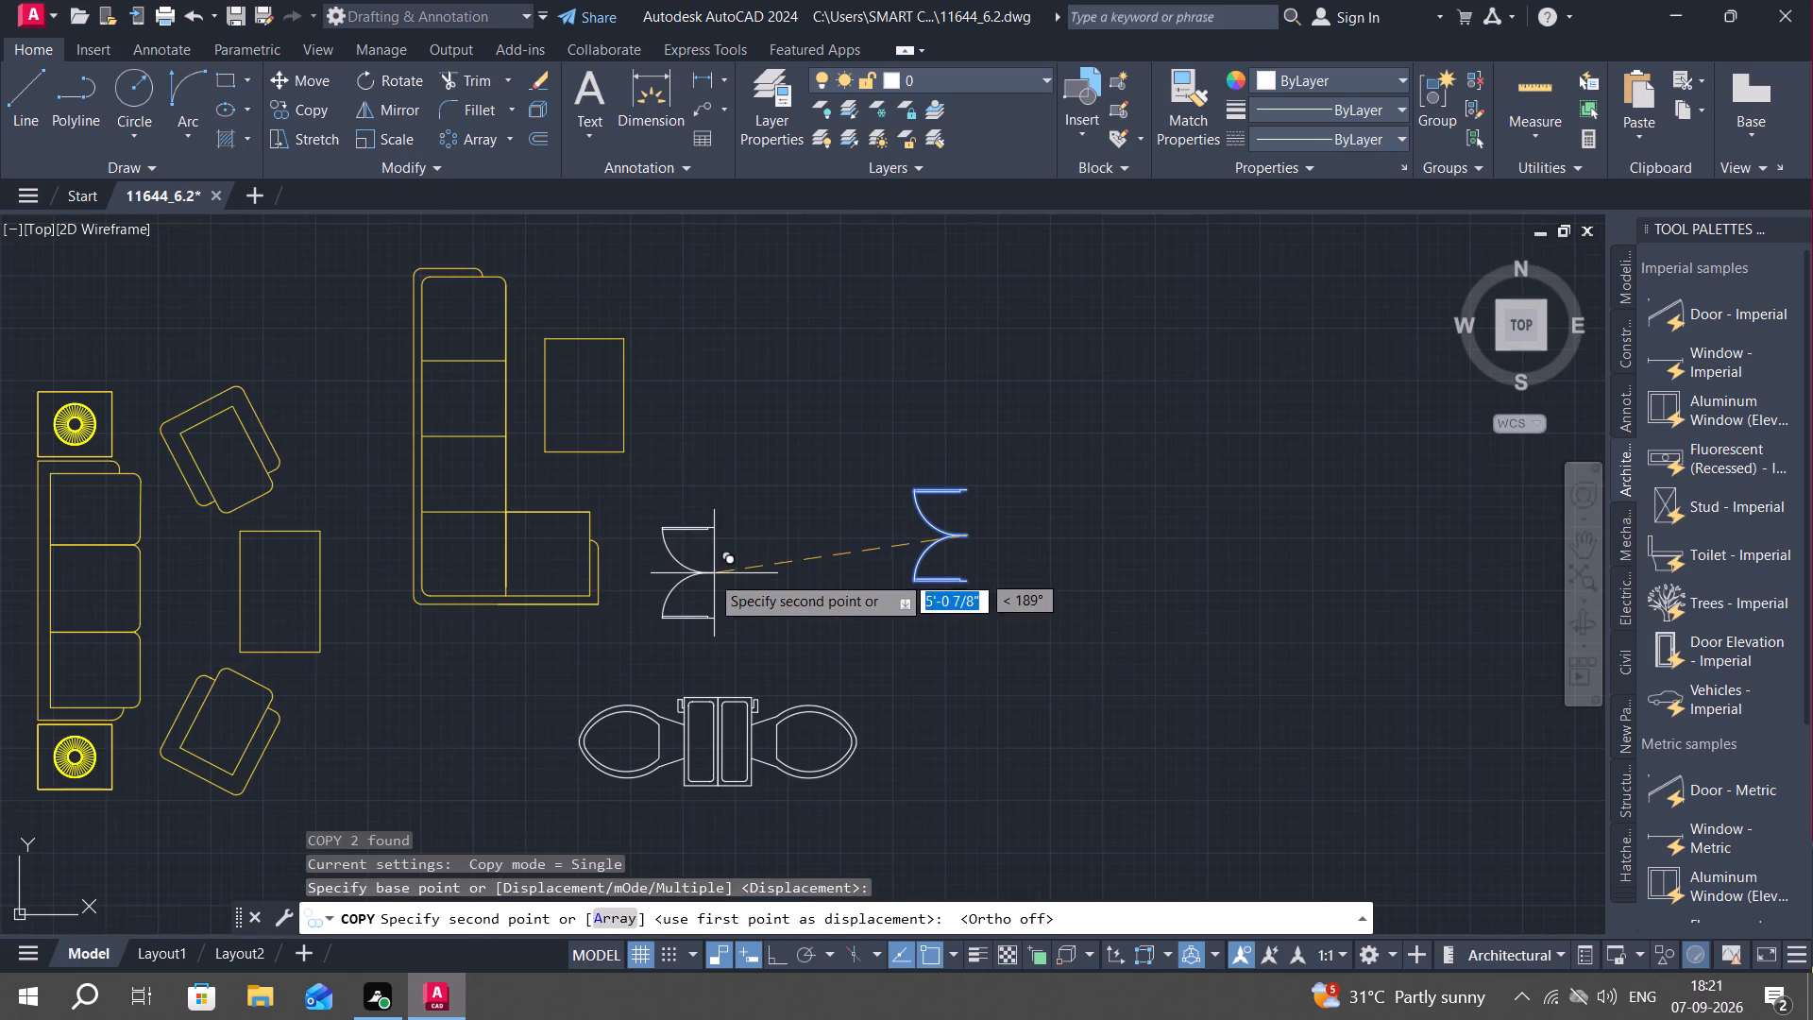
{"action": "scroll", "coordinate": [519, 605], "scroll_direction": "down", "scroll_amount": 2}
{"action": "middle_click_drag", "start_coordinate": [462, 585], "coordinate": [1551, 652]}
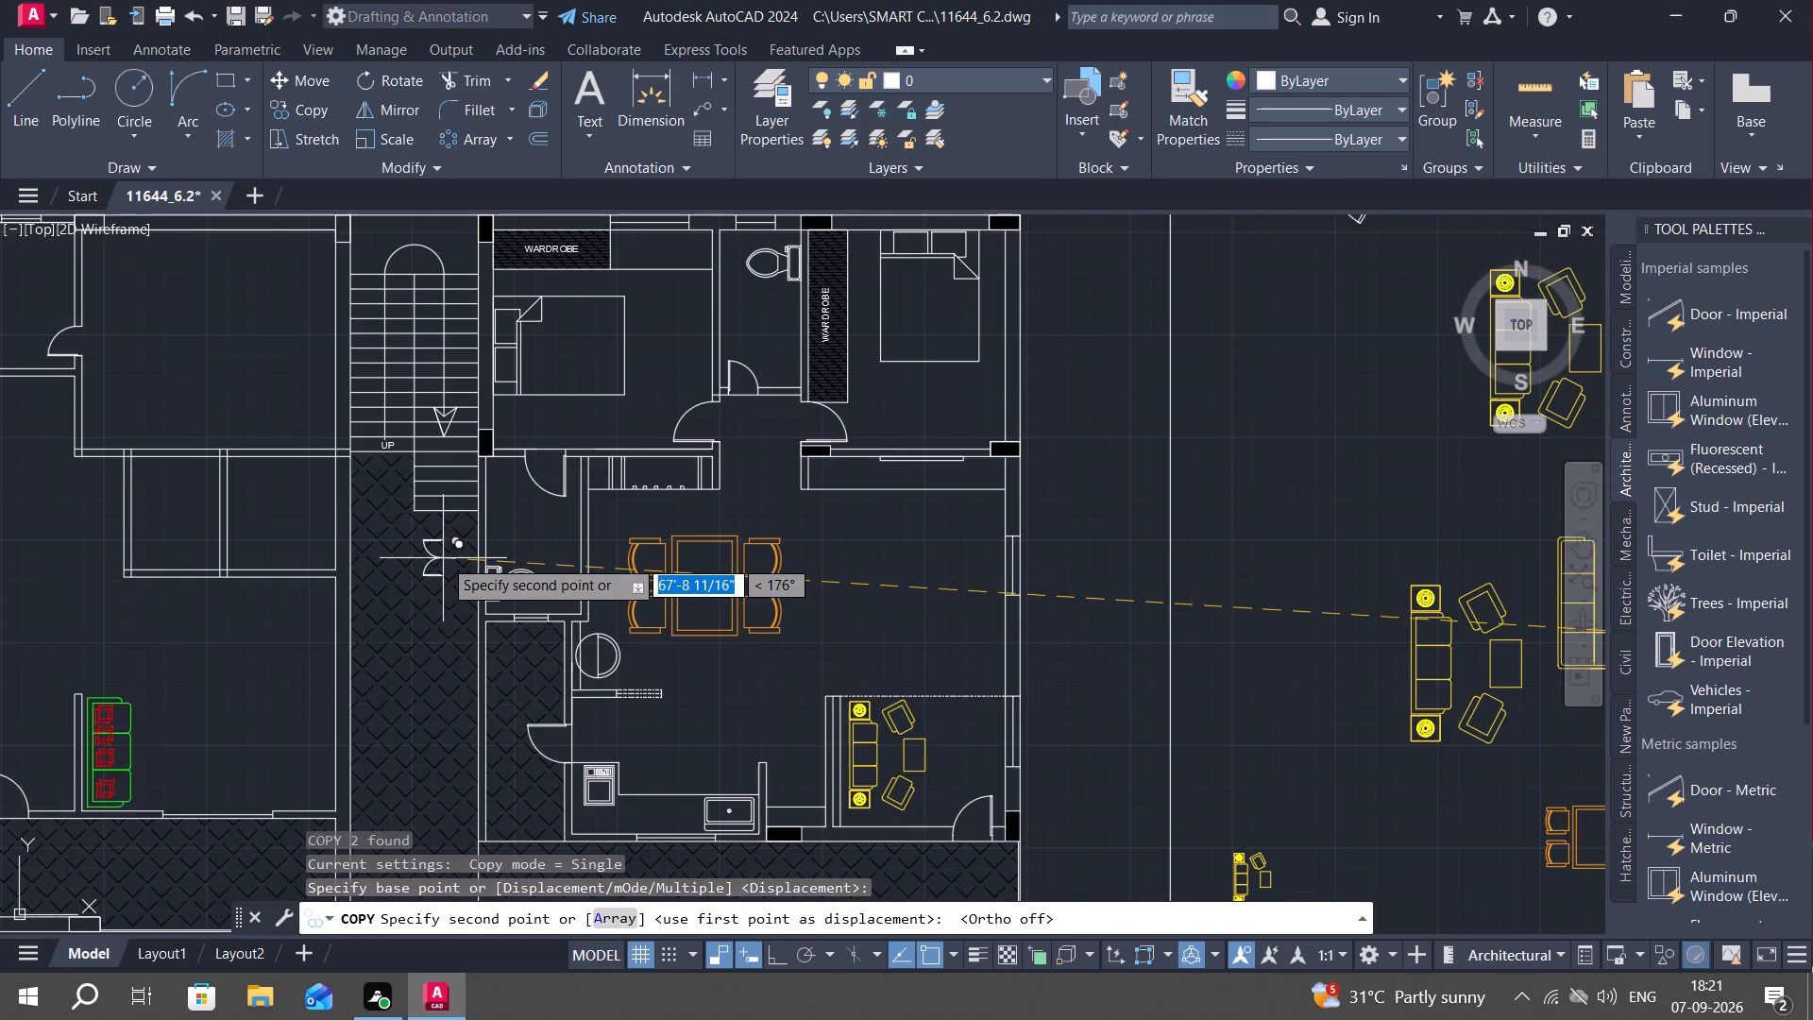
{"action": "middle_click_drag", "start_coordinate": [447, 552], "coordinate": [894, 571]}
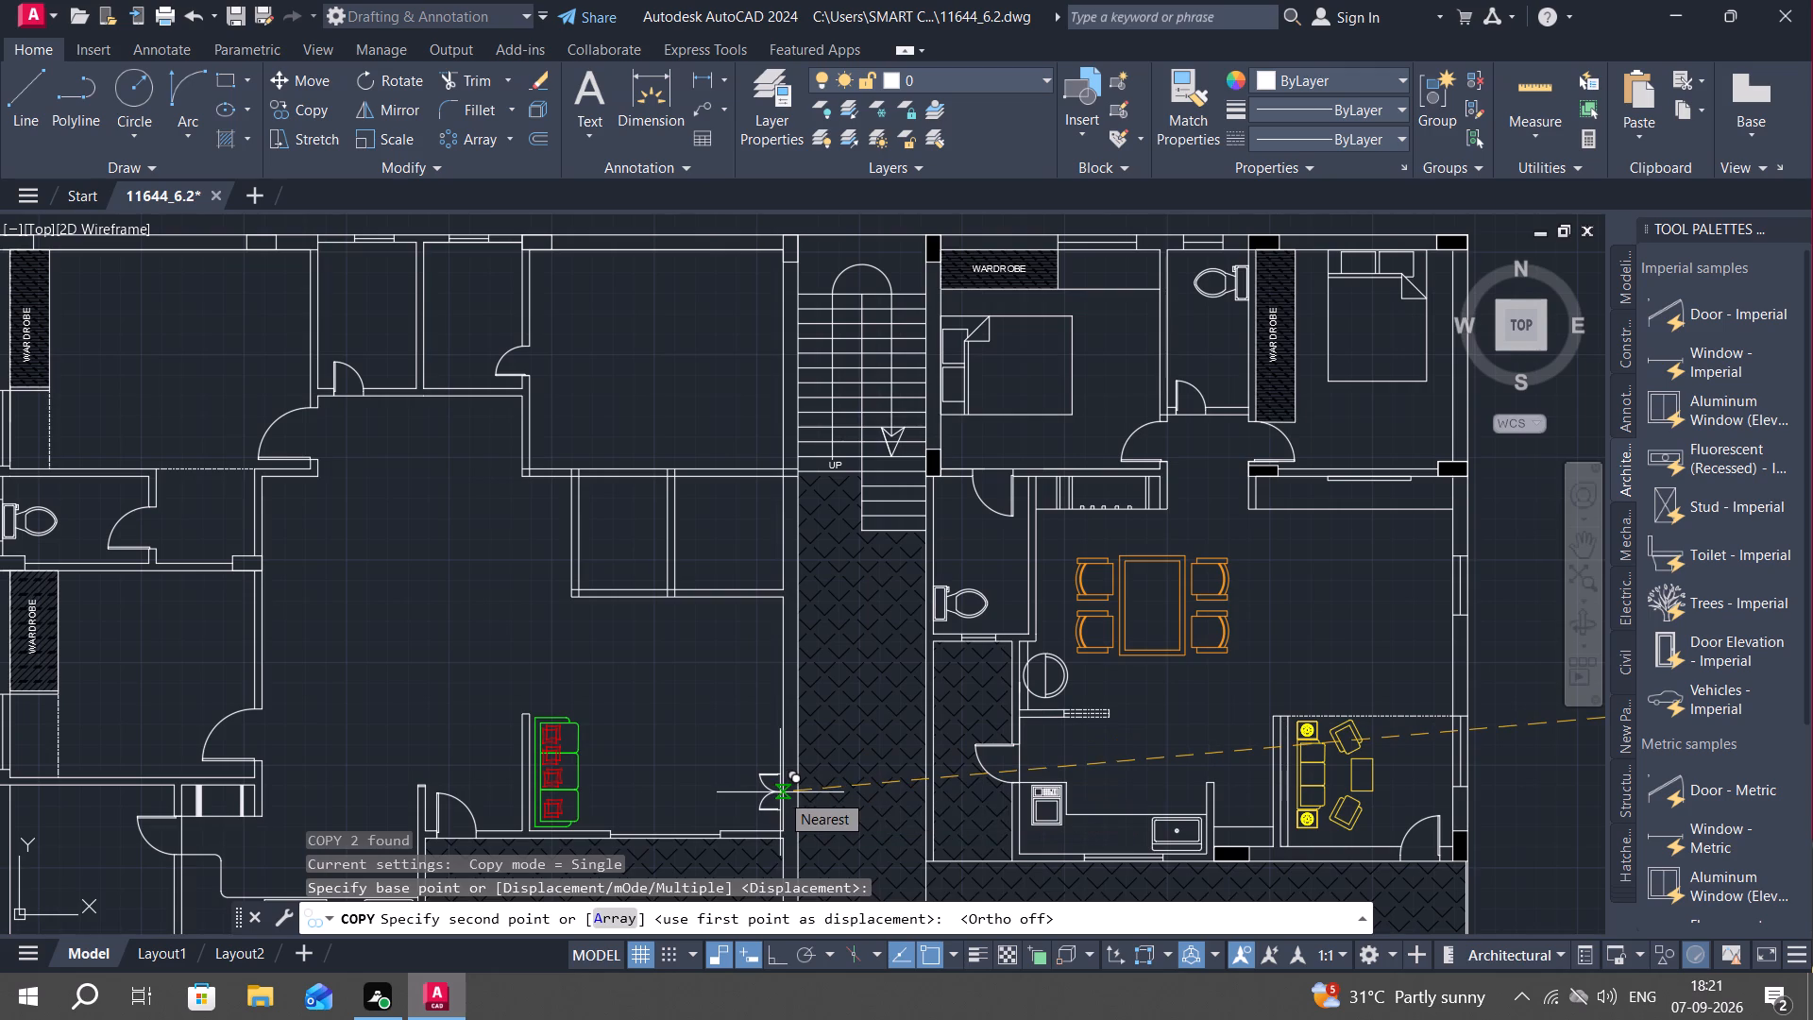
{"action": "scroll", "coordinate": [780, 792], "scroll_direction": "up", "scroll_amount": 2}
{"action": "middle_click_drag", "start_coordinate": [780, 792], "coordinate": [780, 763]}
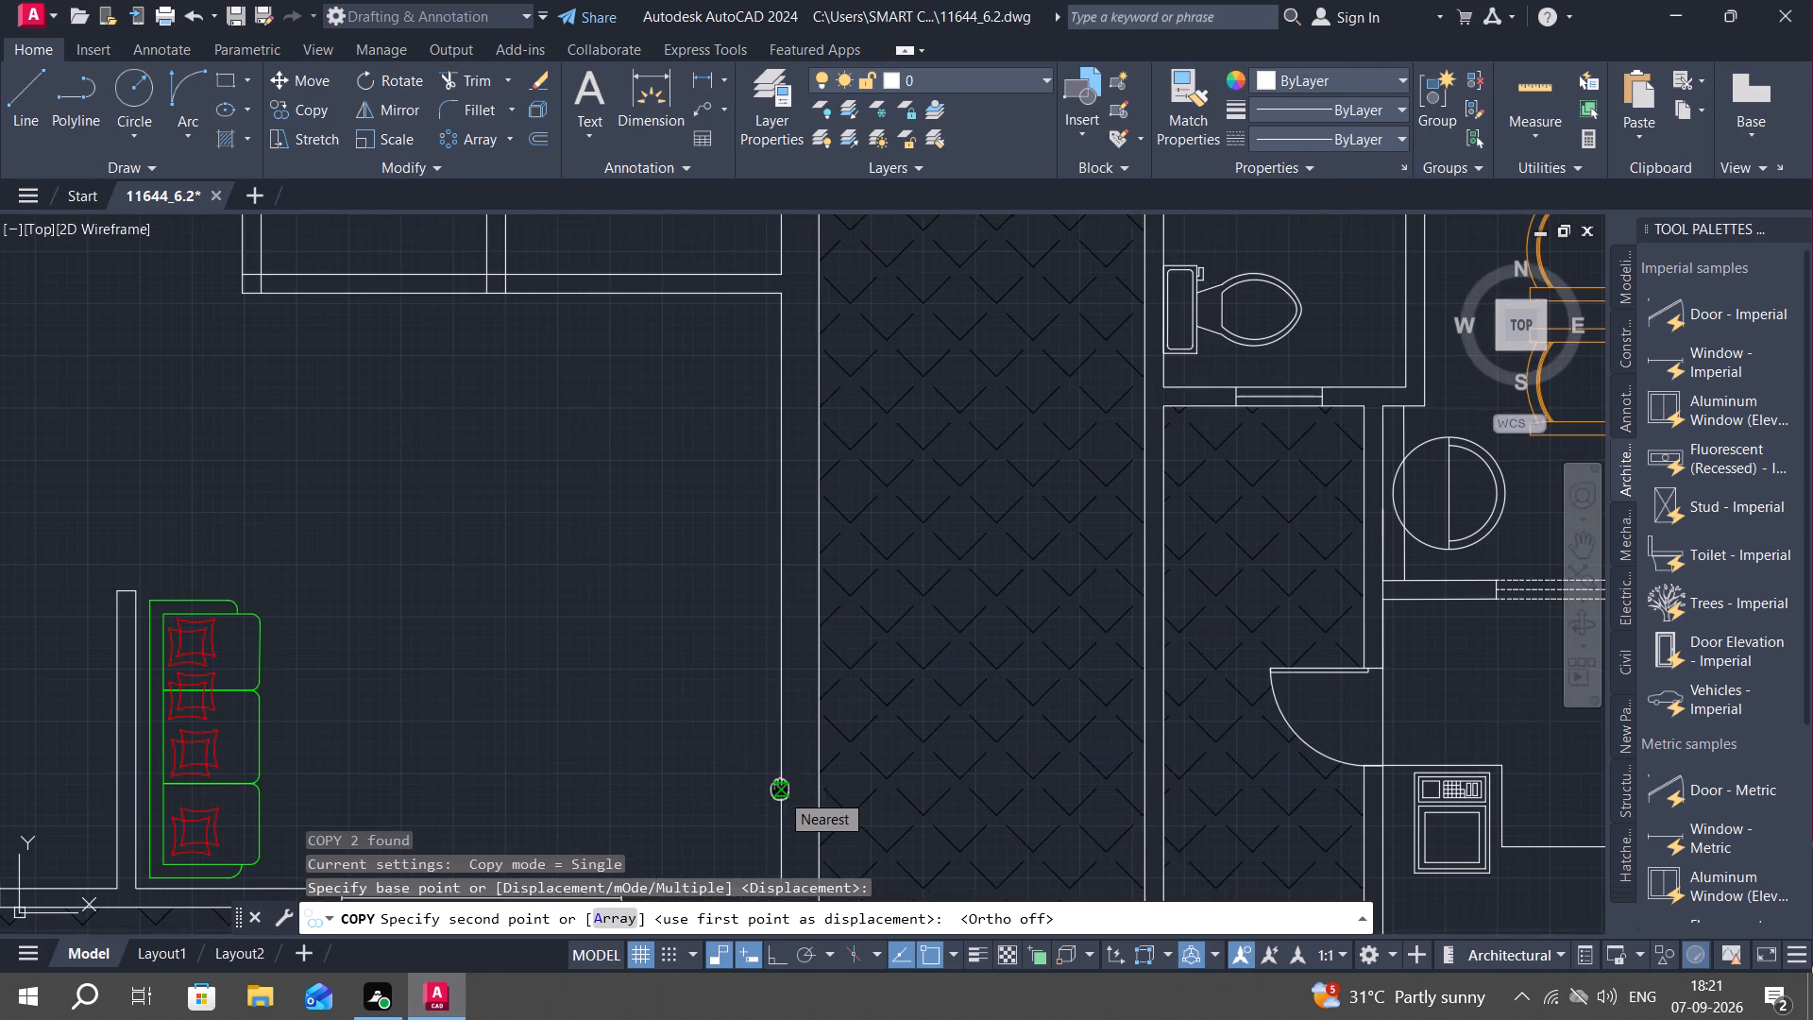
{"action": "middle_click_drag", "start_coordinate": [780, 763], "coordinate": [782, 688]}
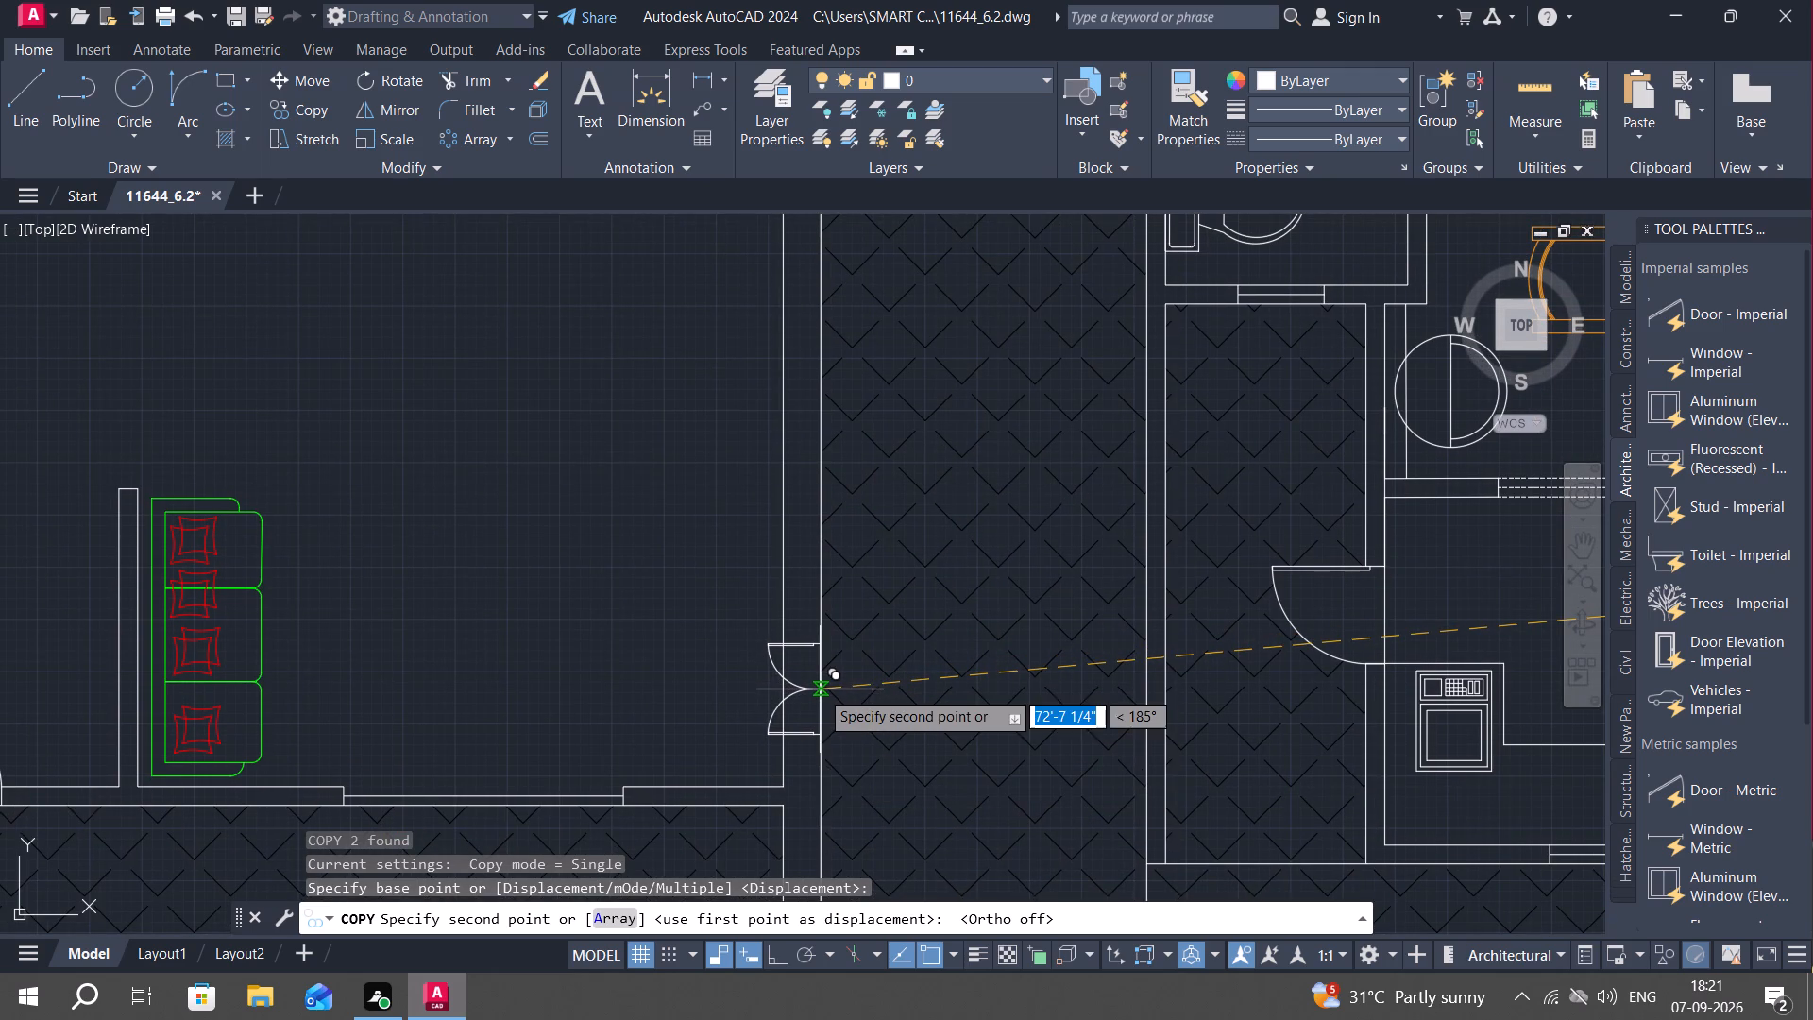
{"action": "left_click", "coordinate": [820, 689]}
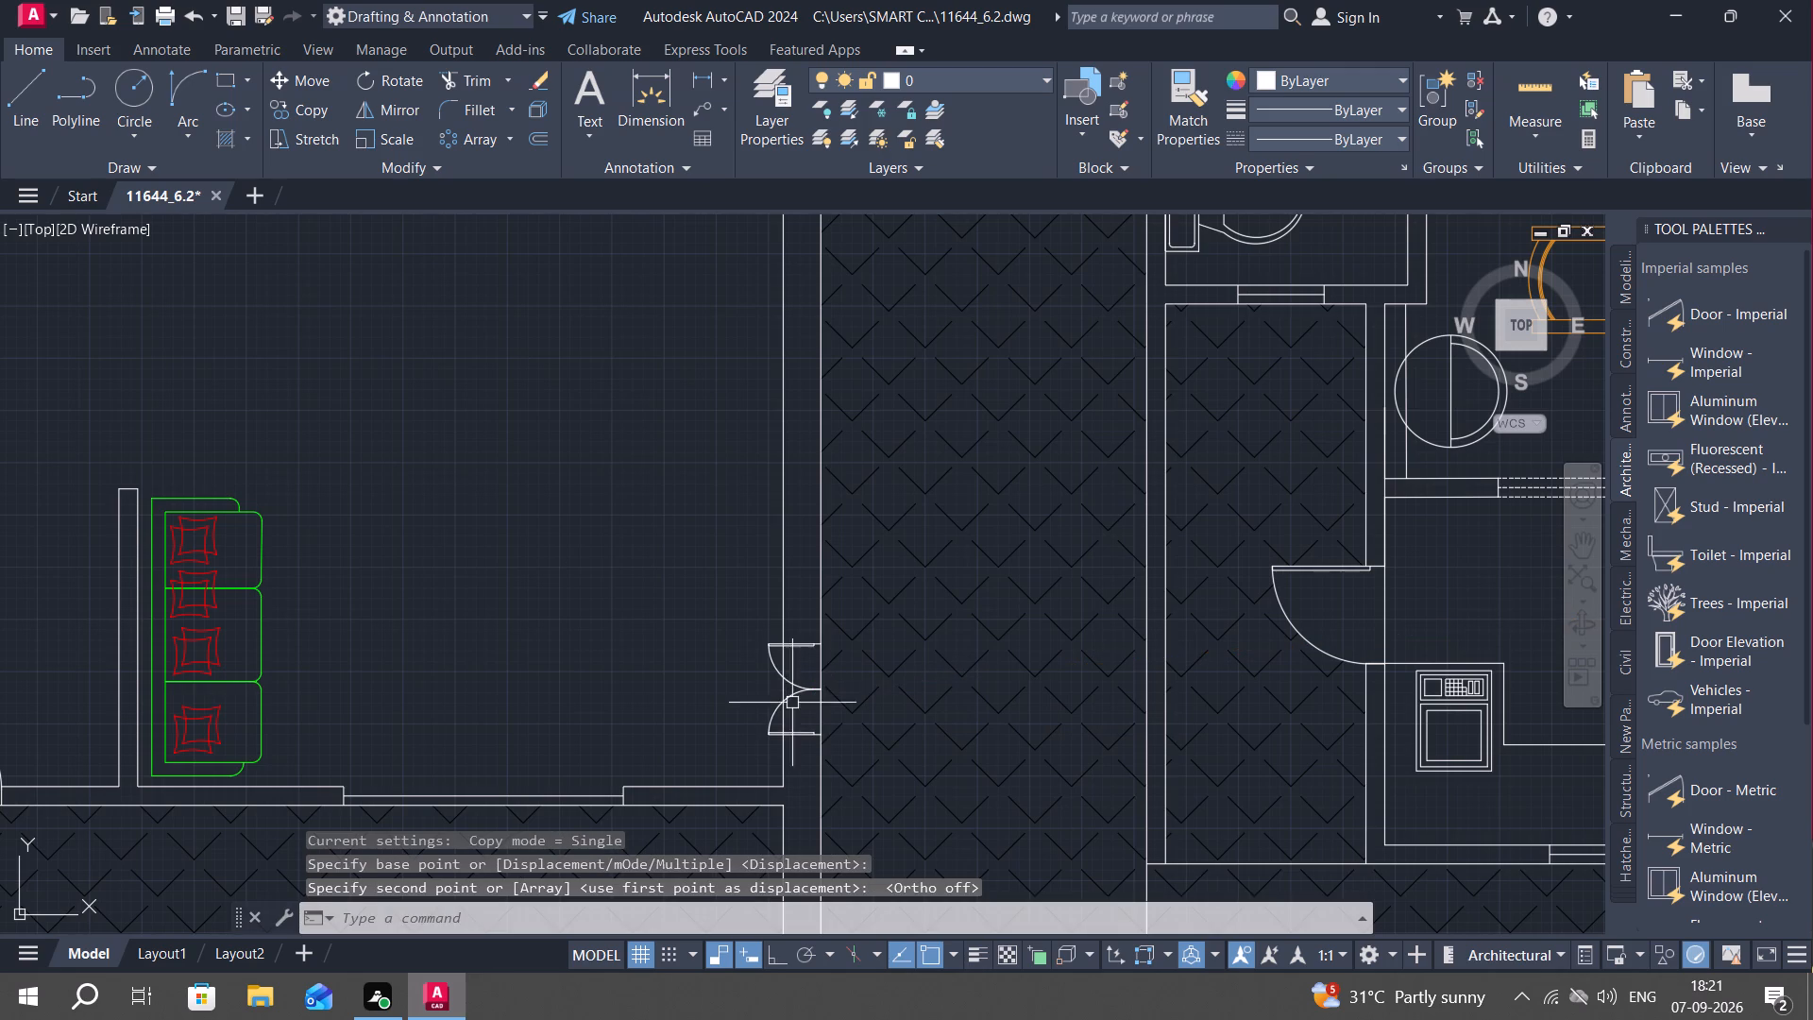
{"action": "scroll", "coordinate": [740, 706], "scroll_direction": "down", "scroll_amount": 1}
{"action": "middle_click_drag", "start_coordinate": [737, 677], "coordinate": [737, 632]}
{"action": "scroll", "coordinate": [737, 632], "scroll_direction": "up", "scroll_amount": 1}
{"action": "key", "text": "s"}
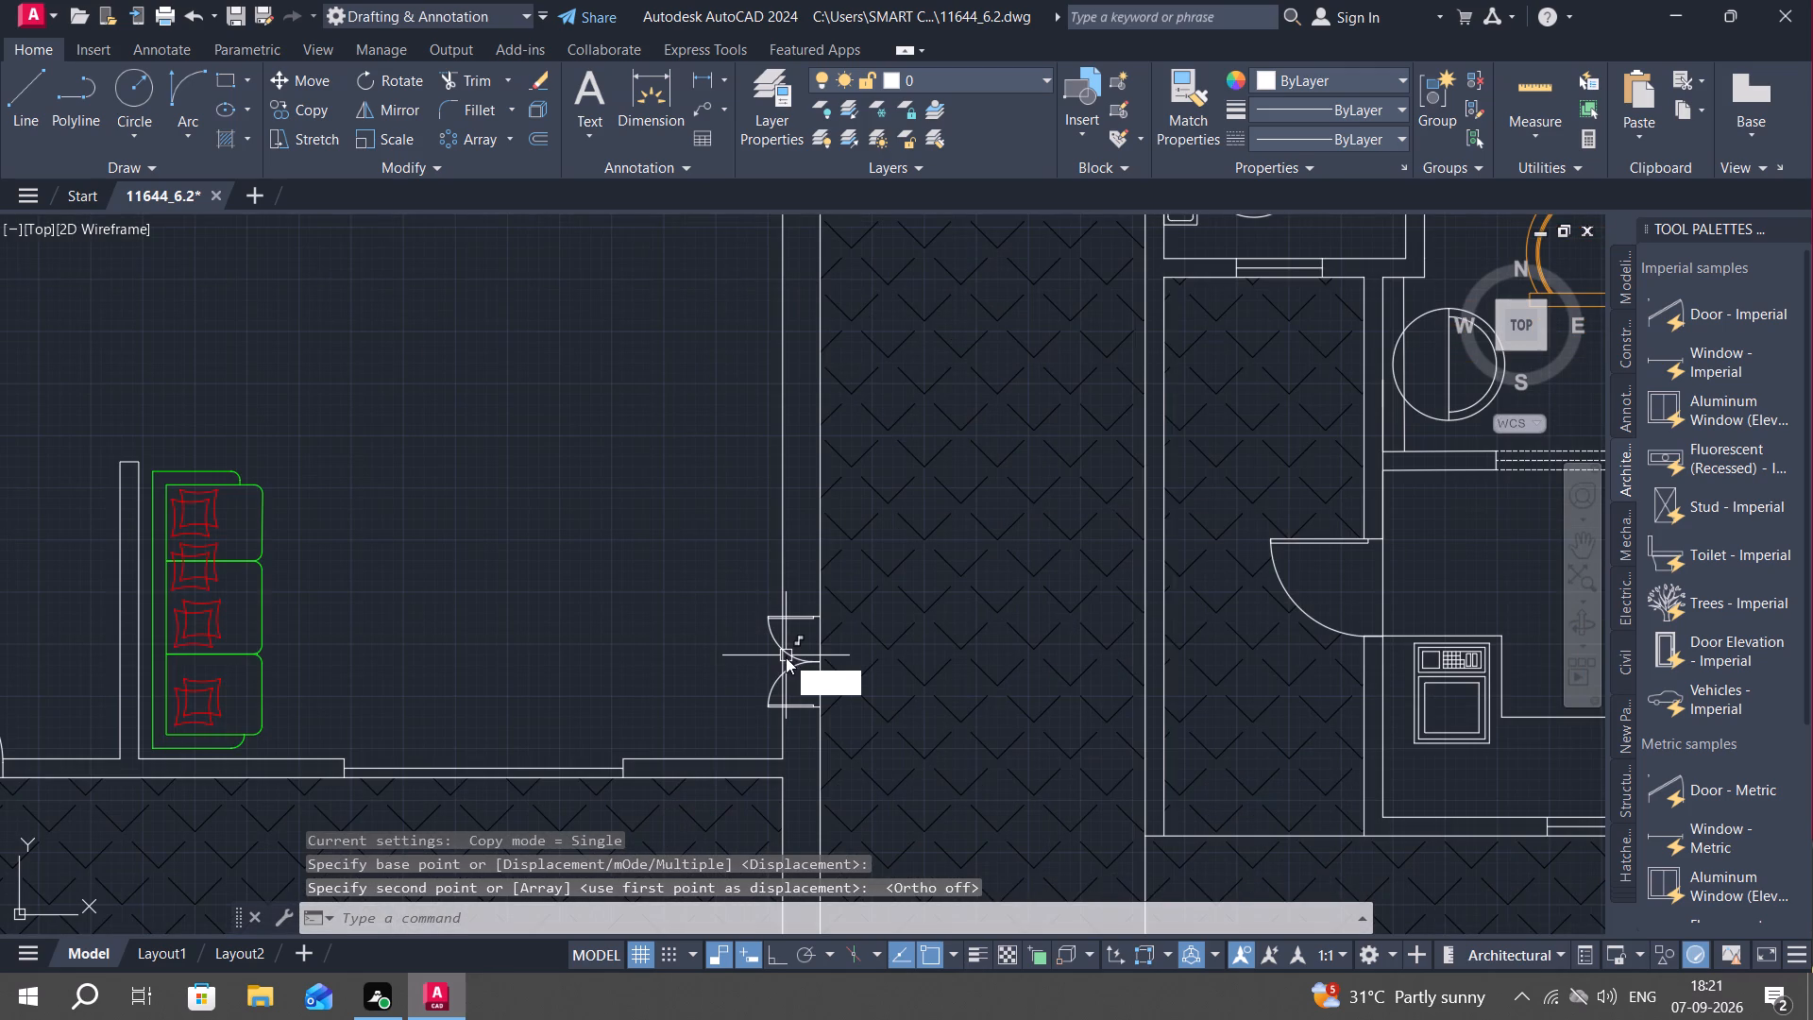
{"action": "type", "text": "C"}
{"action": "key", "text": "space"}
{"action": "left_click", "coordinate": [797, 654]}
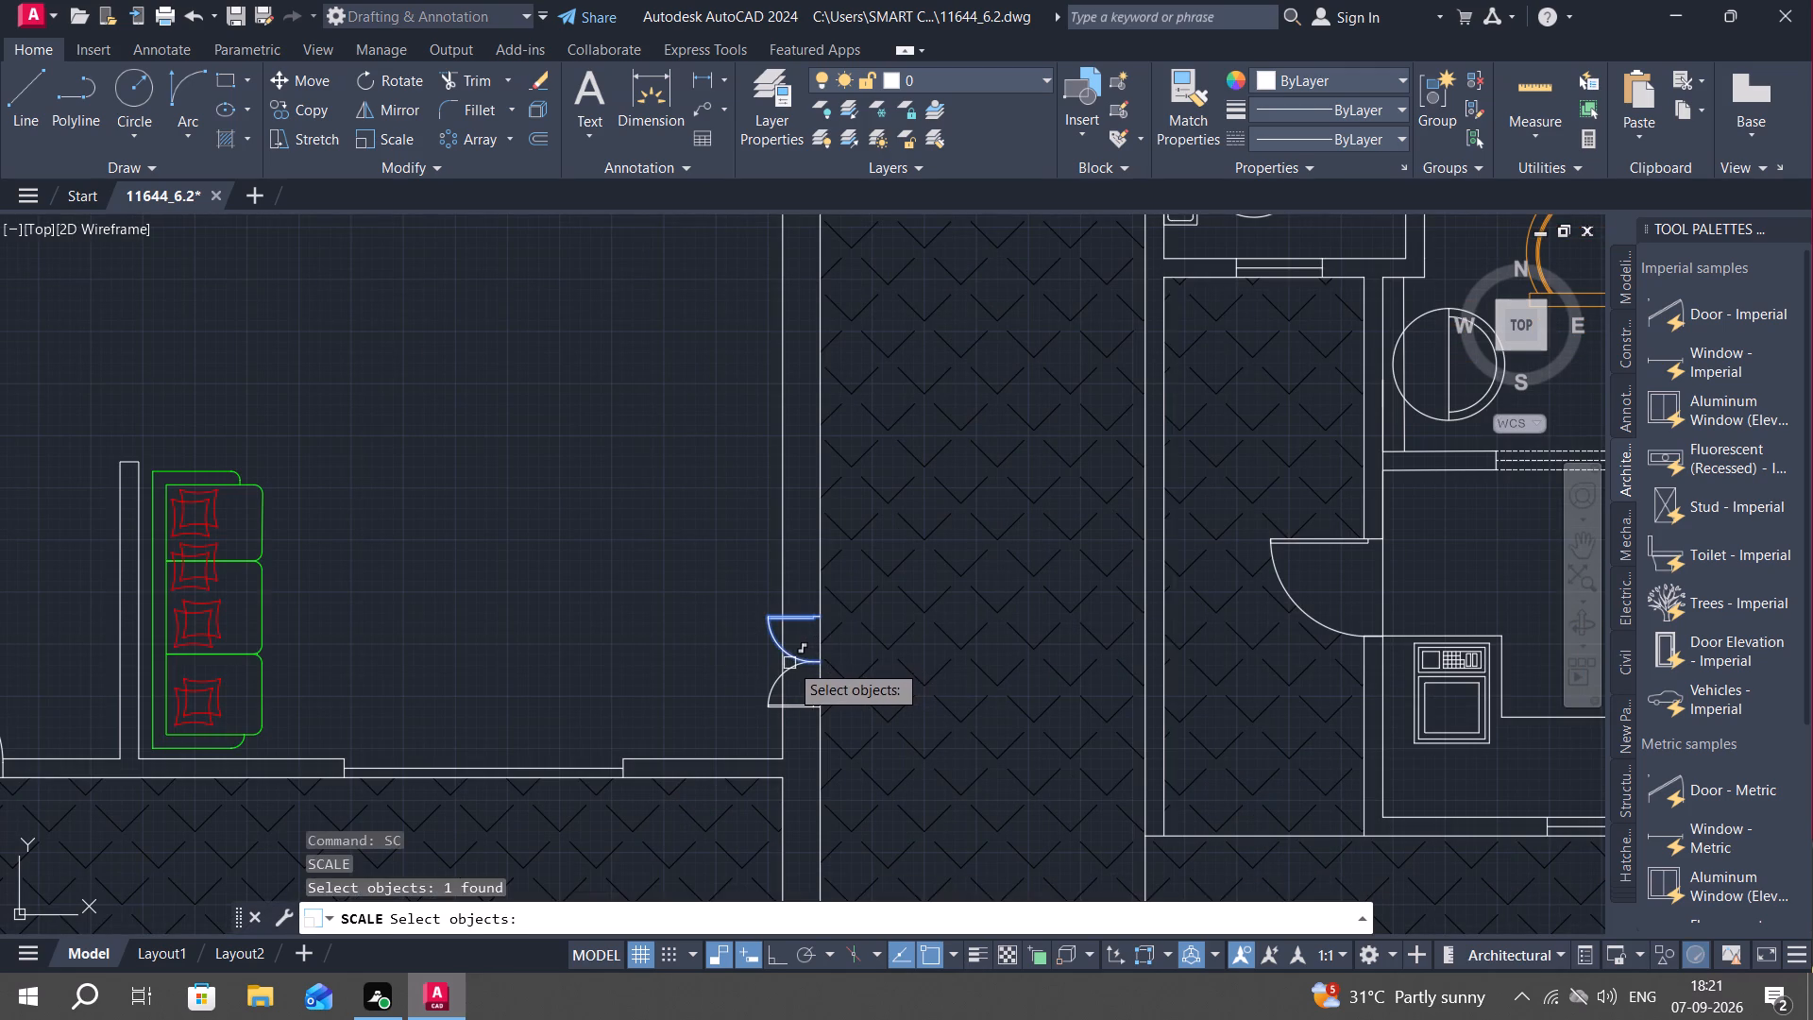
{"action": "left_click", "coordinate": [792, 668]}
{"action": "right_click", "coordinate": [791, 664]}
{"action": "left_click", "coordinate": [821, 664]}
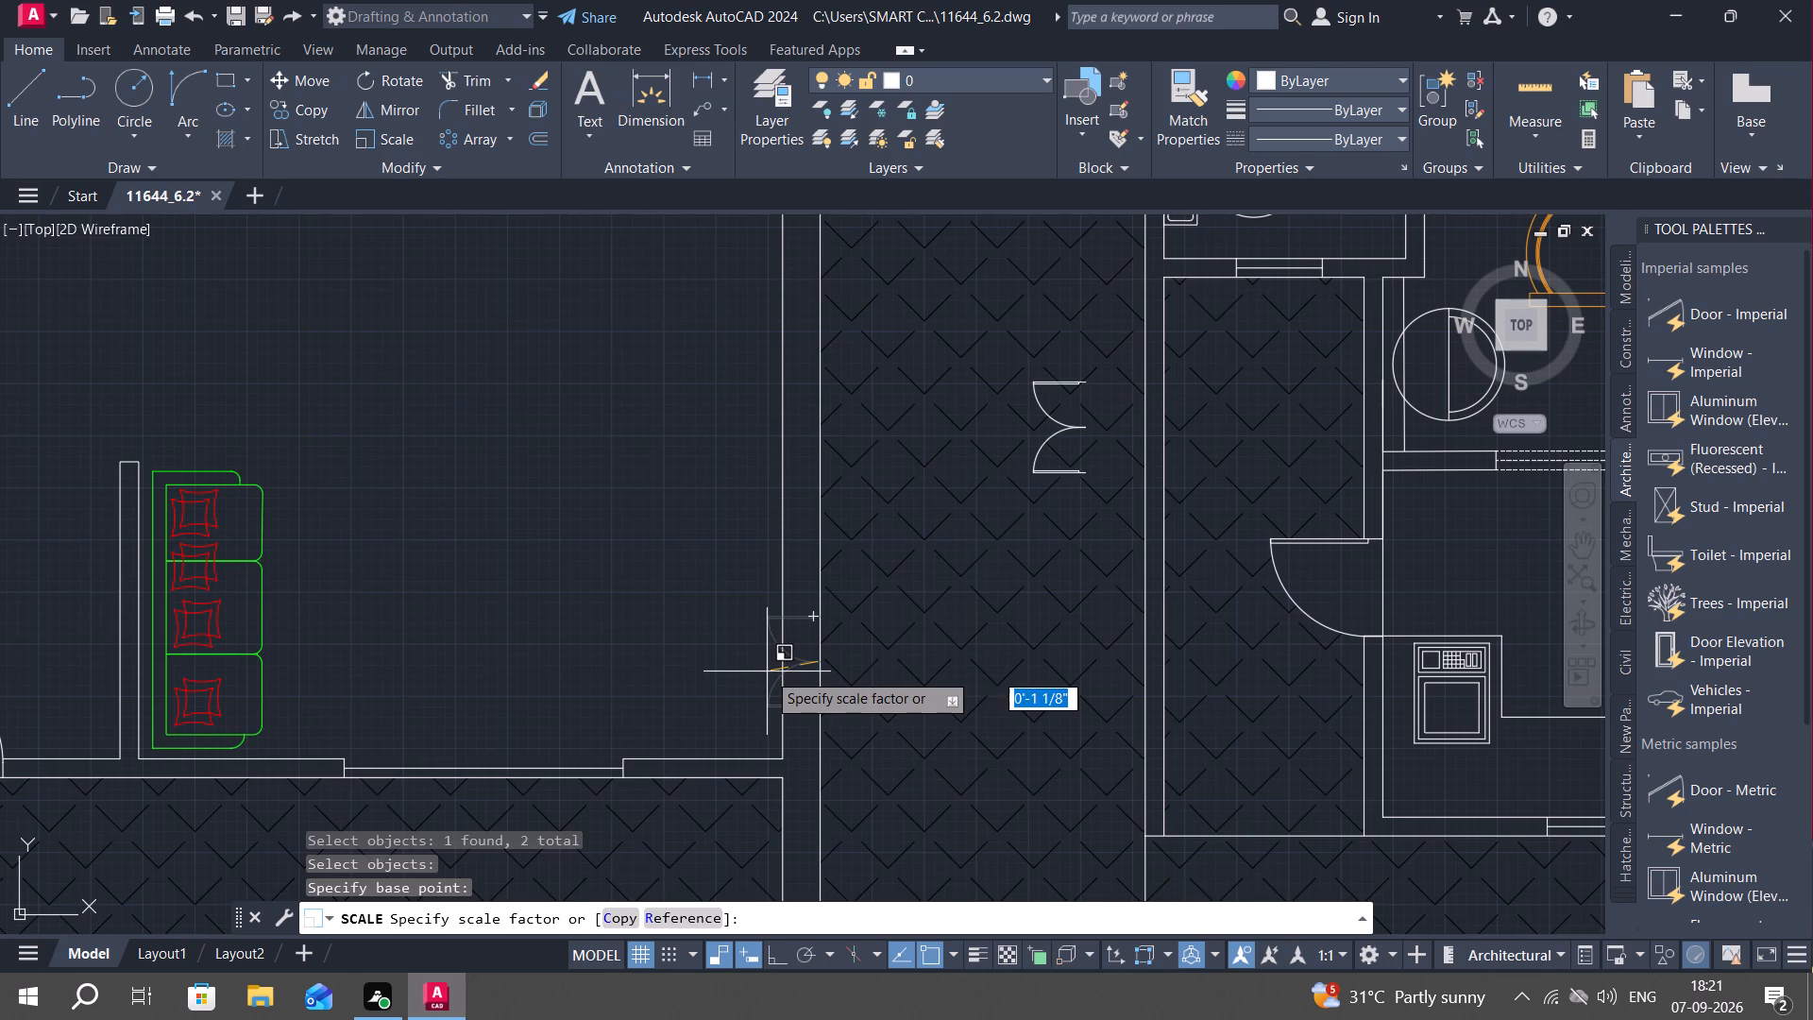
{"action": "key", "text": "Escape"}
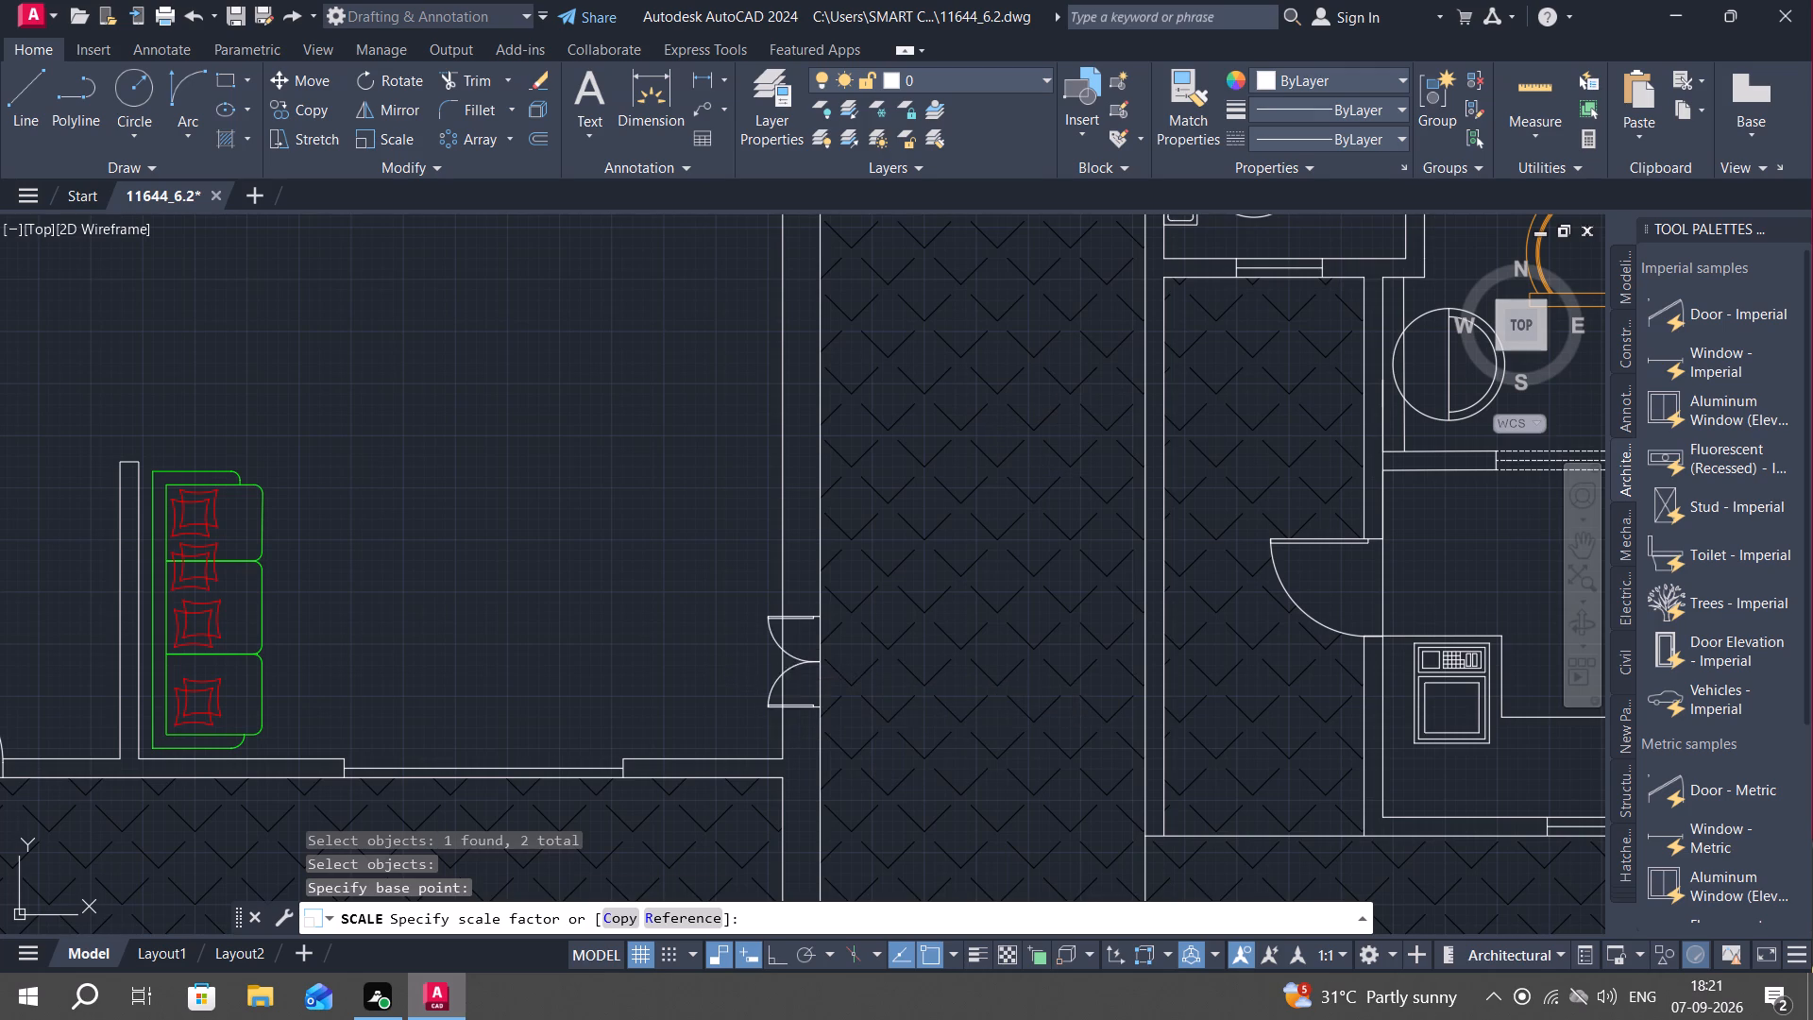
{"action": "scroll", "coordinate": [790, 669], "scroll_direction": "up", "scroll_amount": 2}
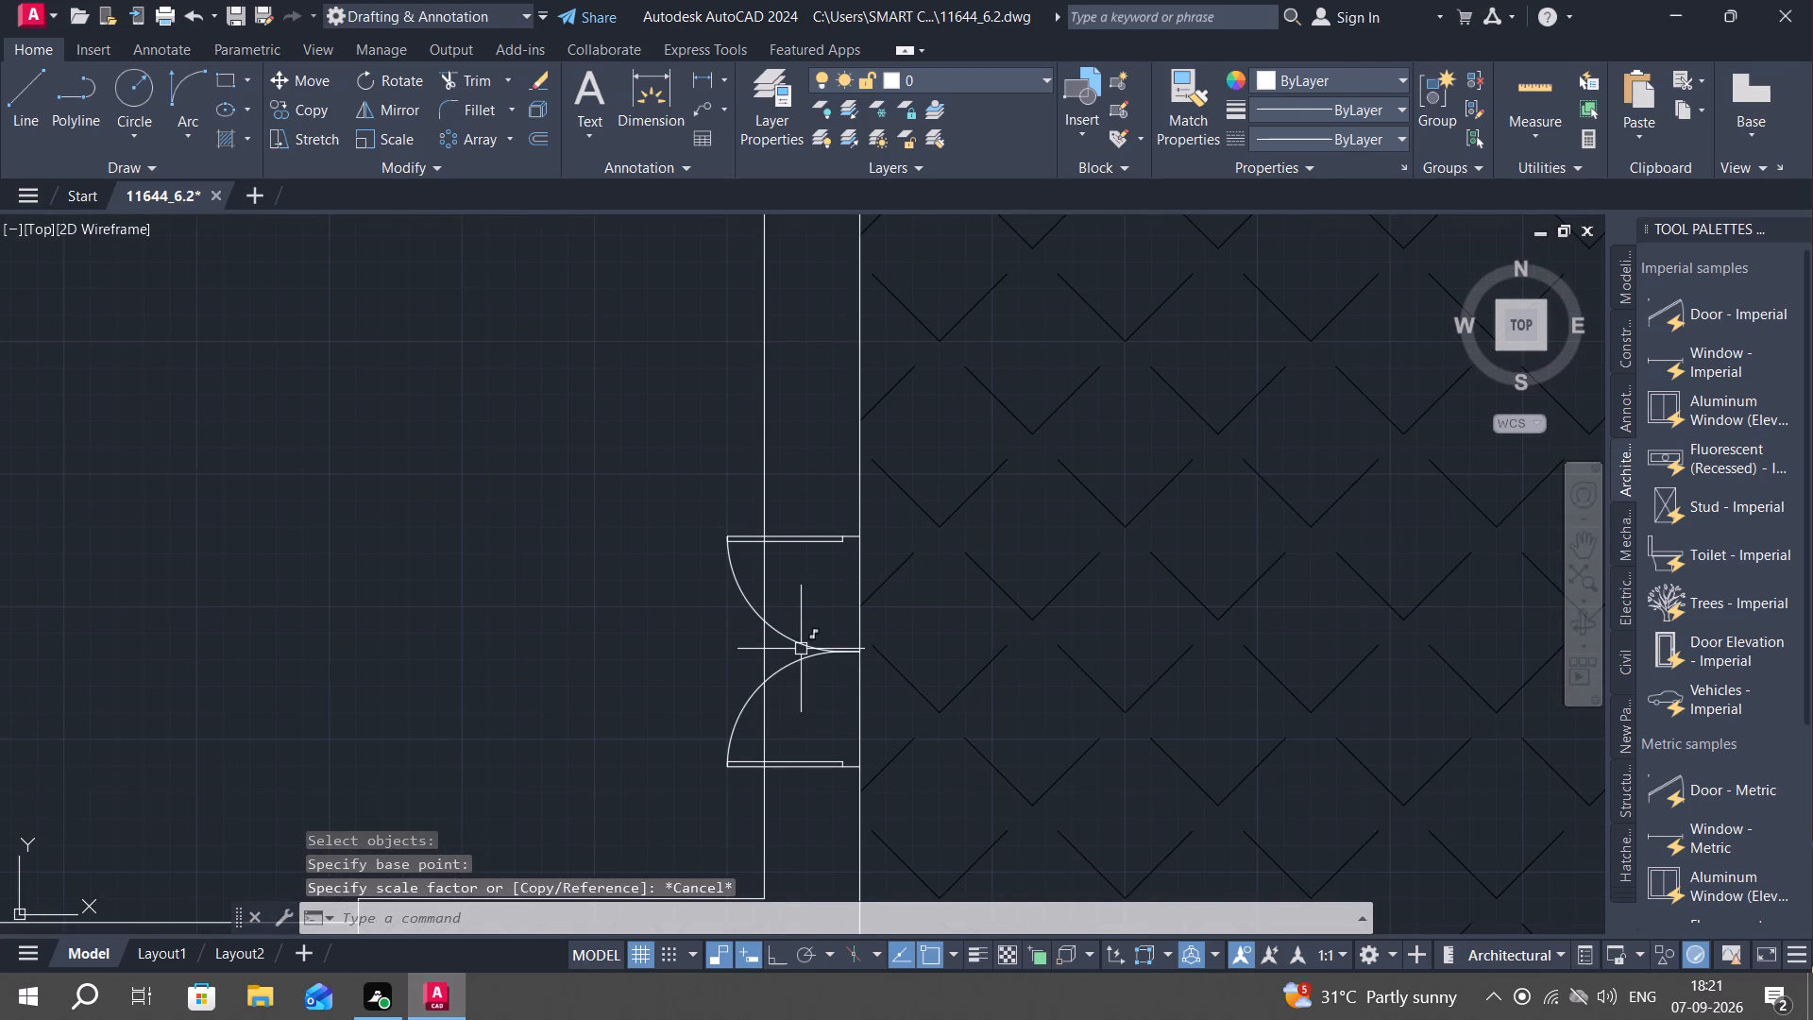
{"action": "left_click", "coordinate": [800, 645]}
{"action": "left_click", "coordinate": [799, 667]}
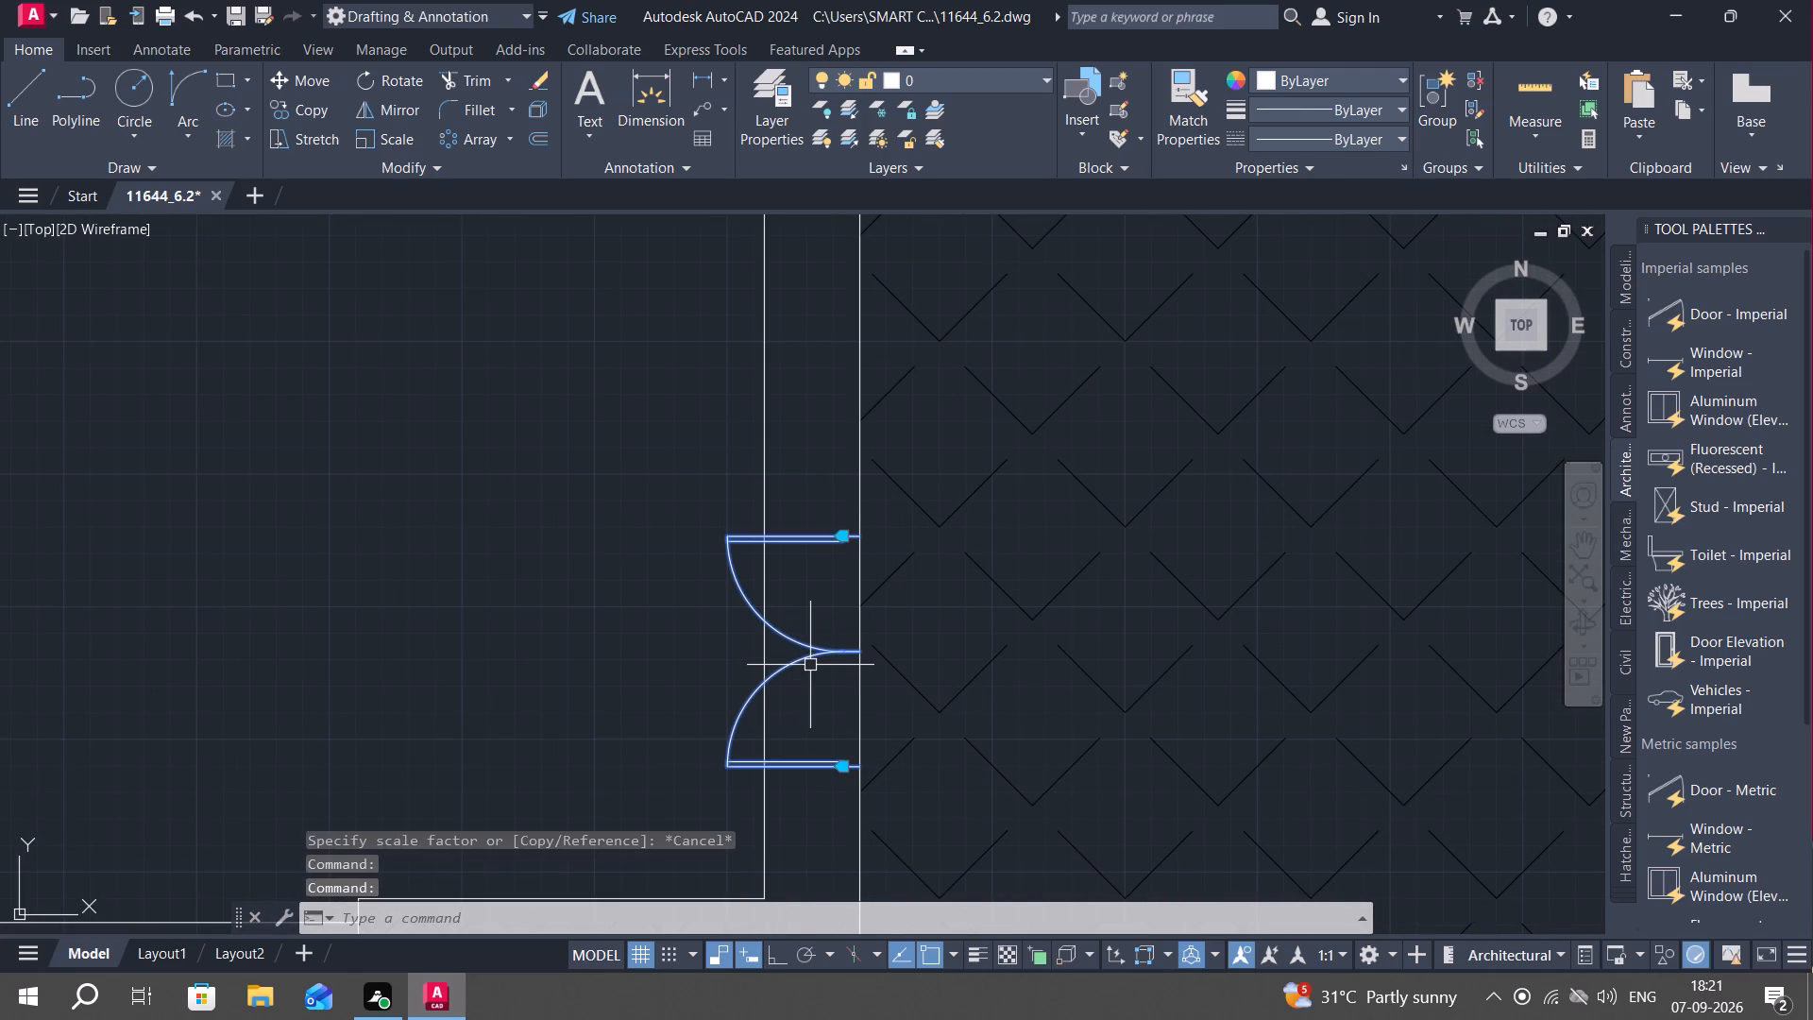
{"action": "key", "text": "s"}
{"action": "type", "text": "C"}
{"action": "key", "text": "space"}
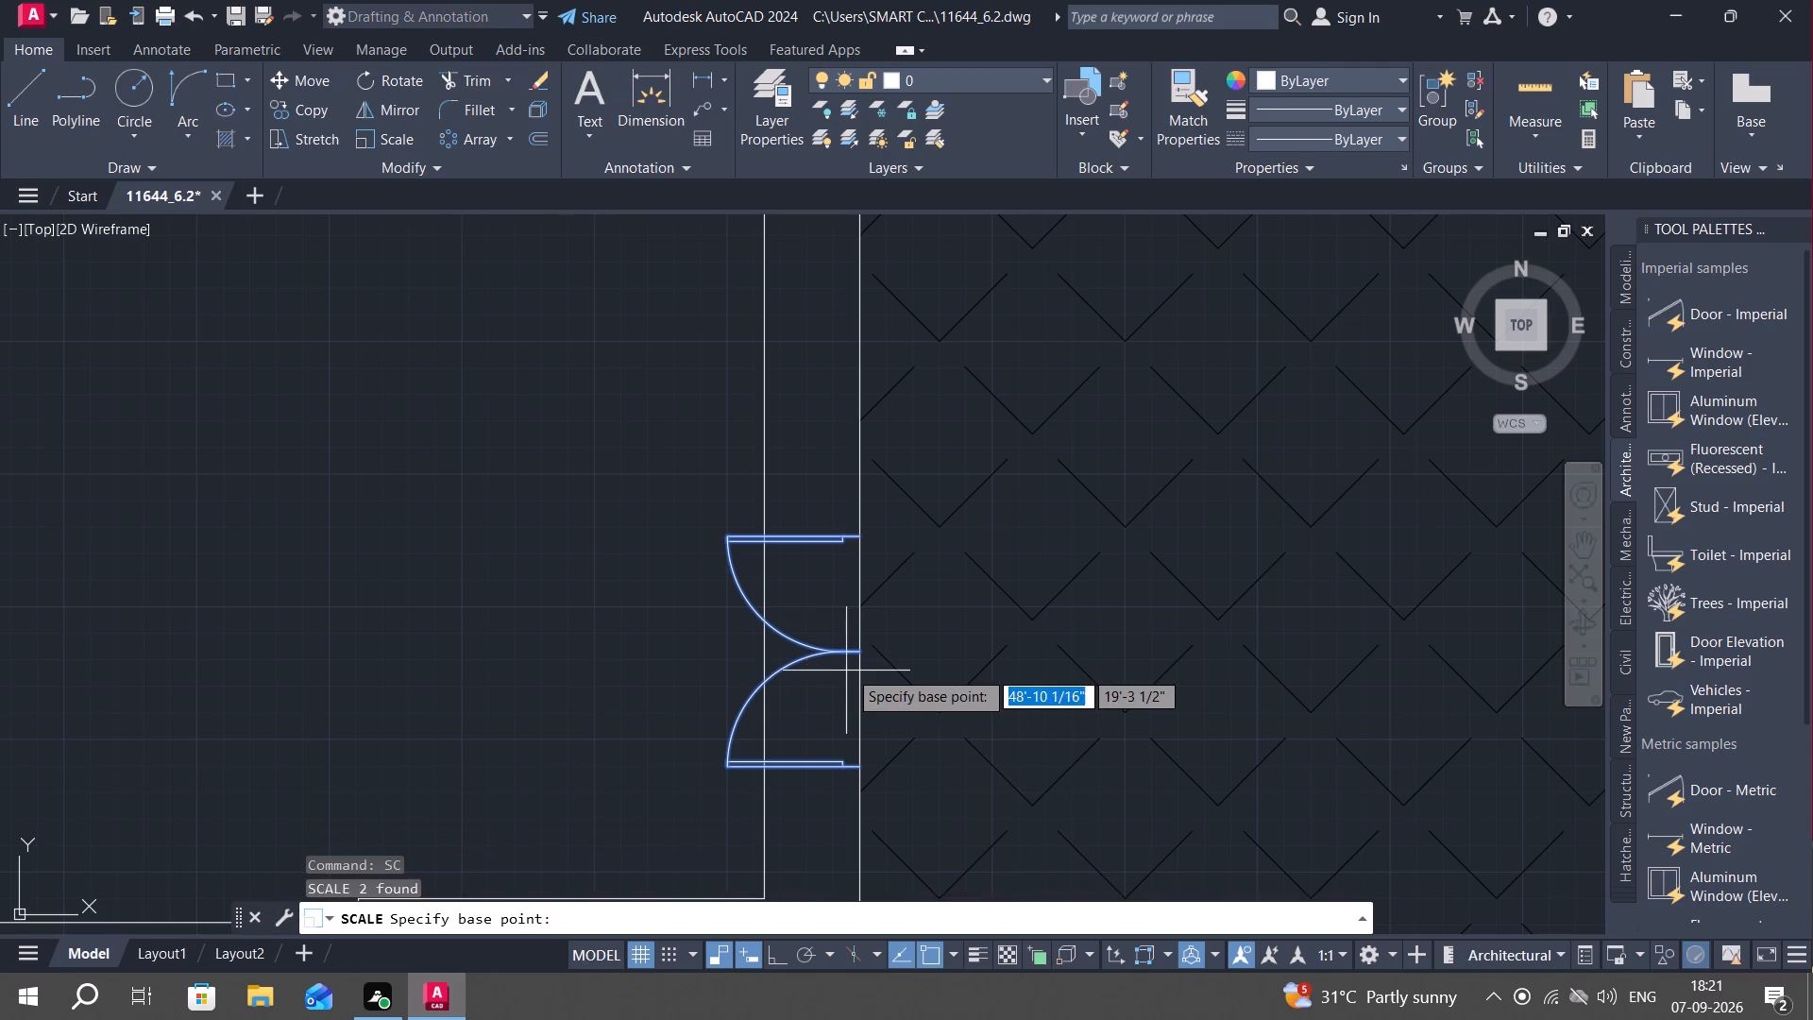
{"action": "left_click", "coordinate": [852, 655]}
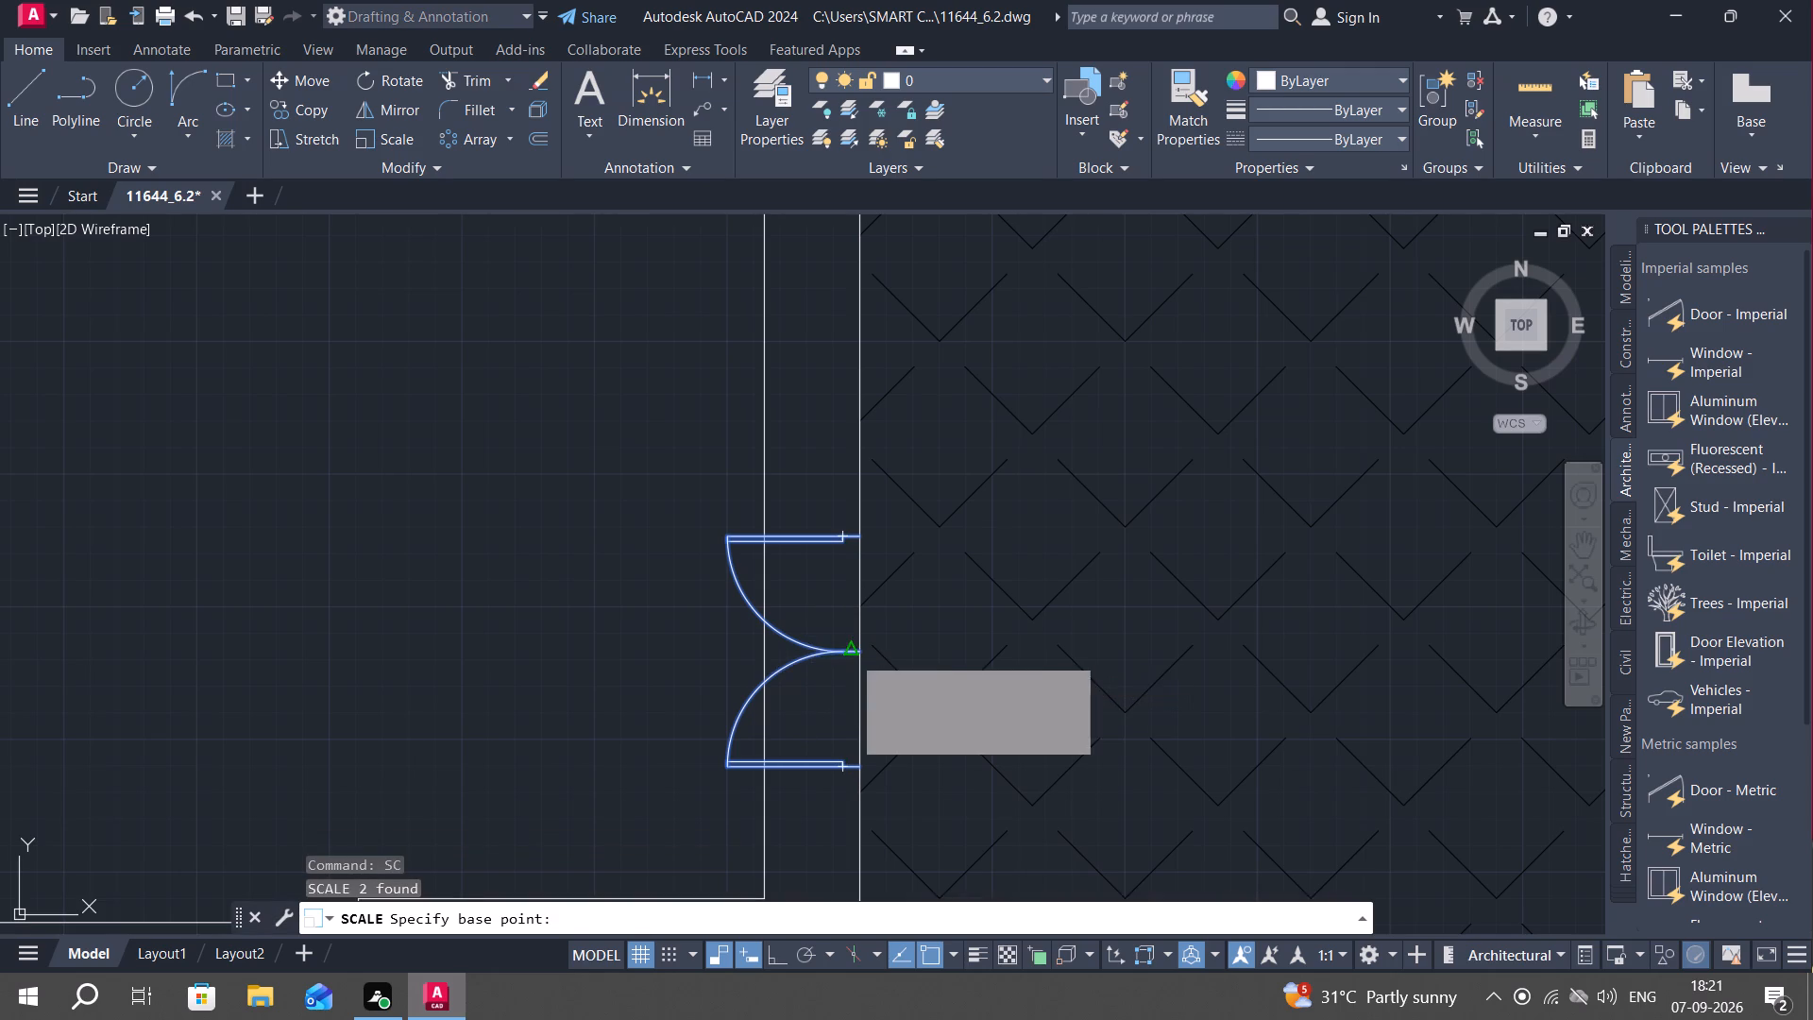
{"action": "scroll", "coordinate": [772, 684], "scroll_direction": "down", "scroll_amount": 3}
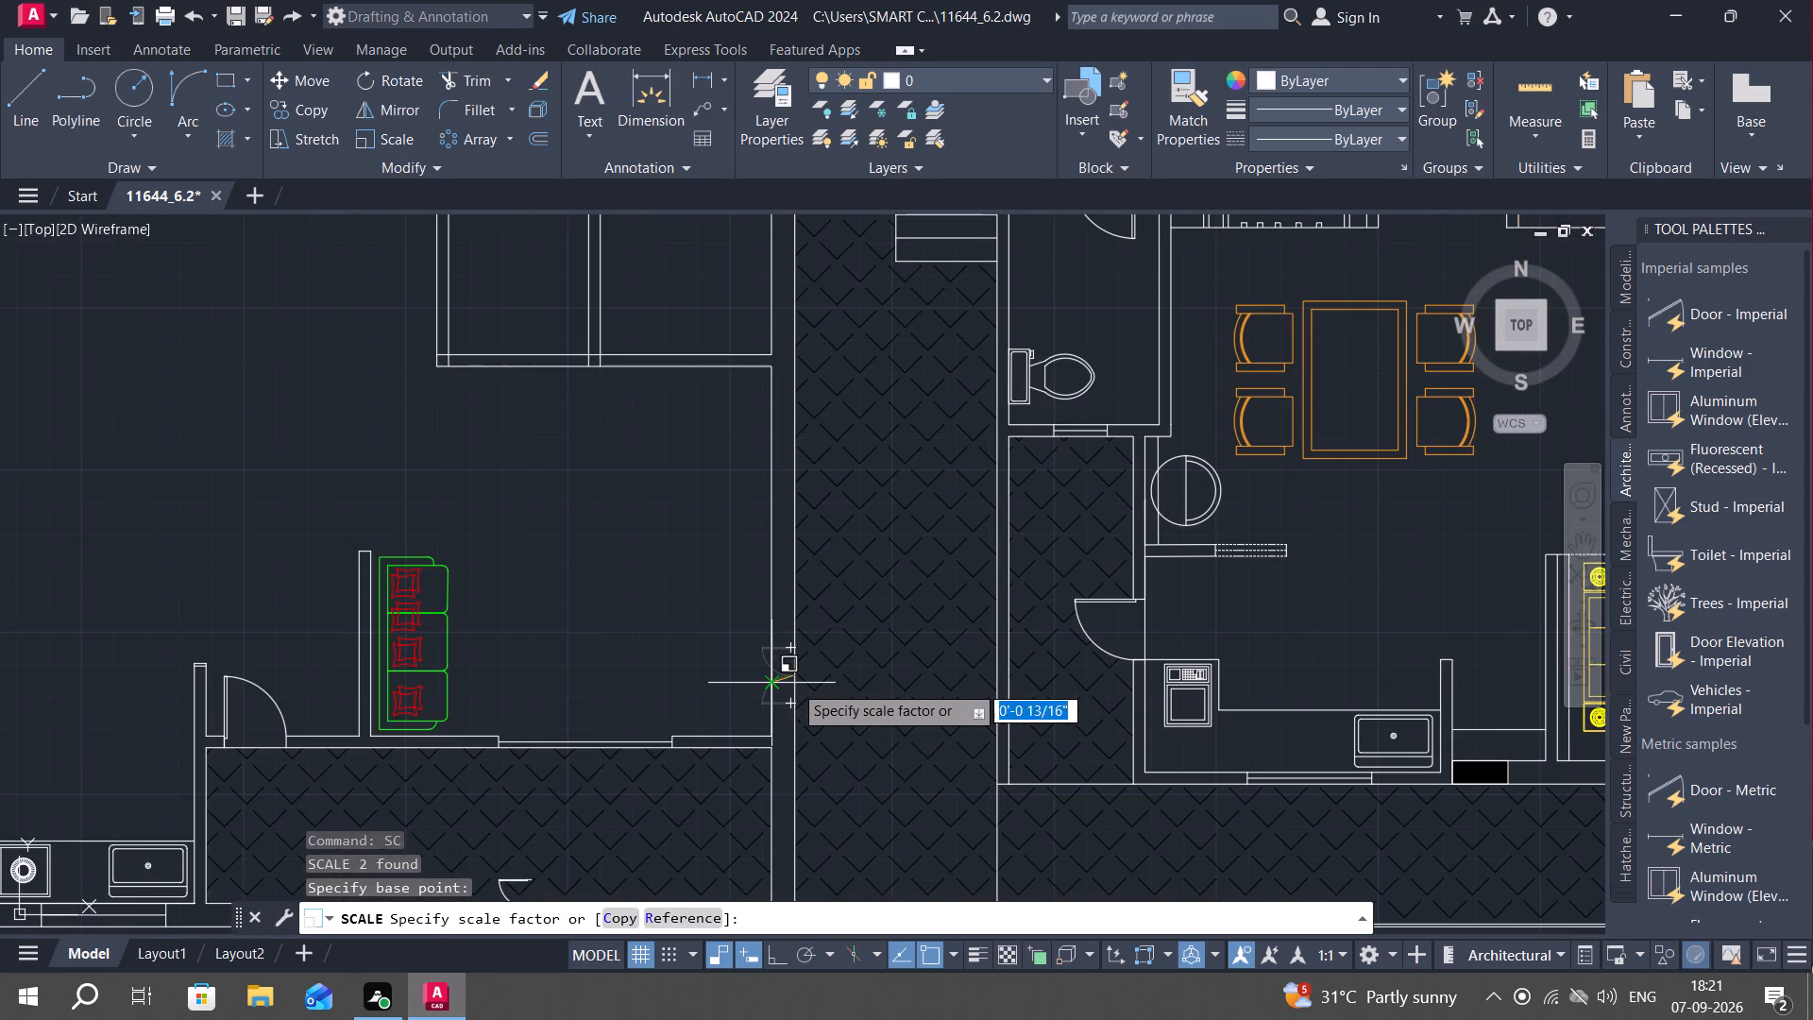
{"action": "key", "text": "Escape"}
Scale both leaves of the loose double door beside the furniture blocks, using the point where they meet as base.
{"action": "scroll", "coordinate": [794, 666], "scroll_direction": "down", "scroll_amount": 2}
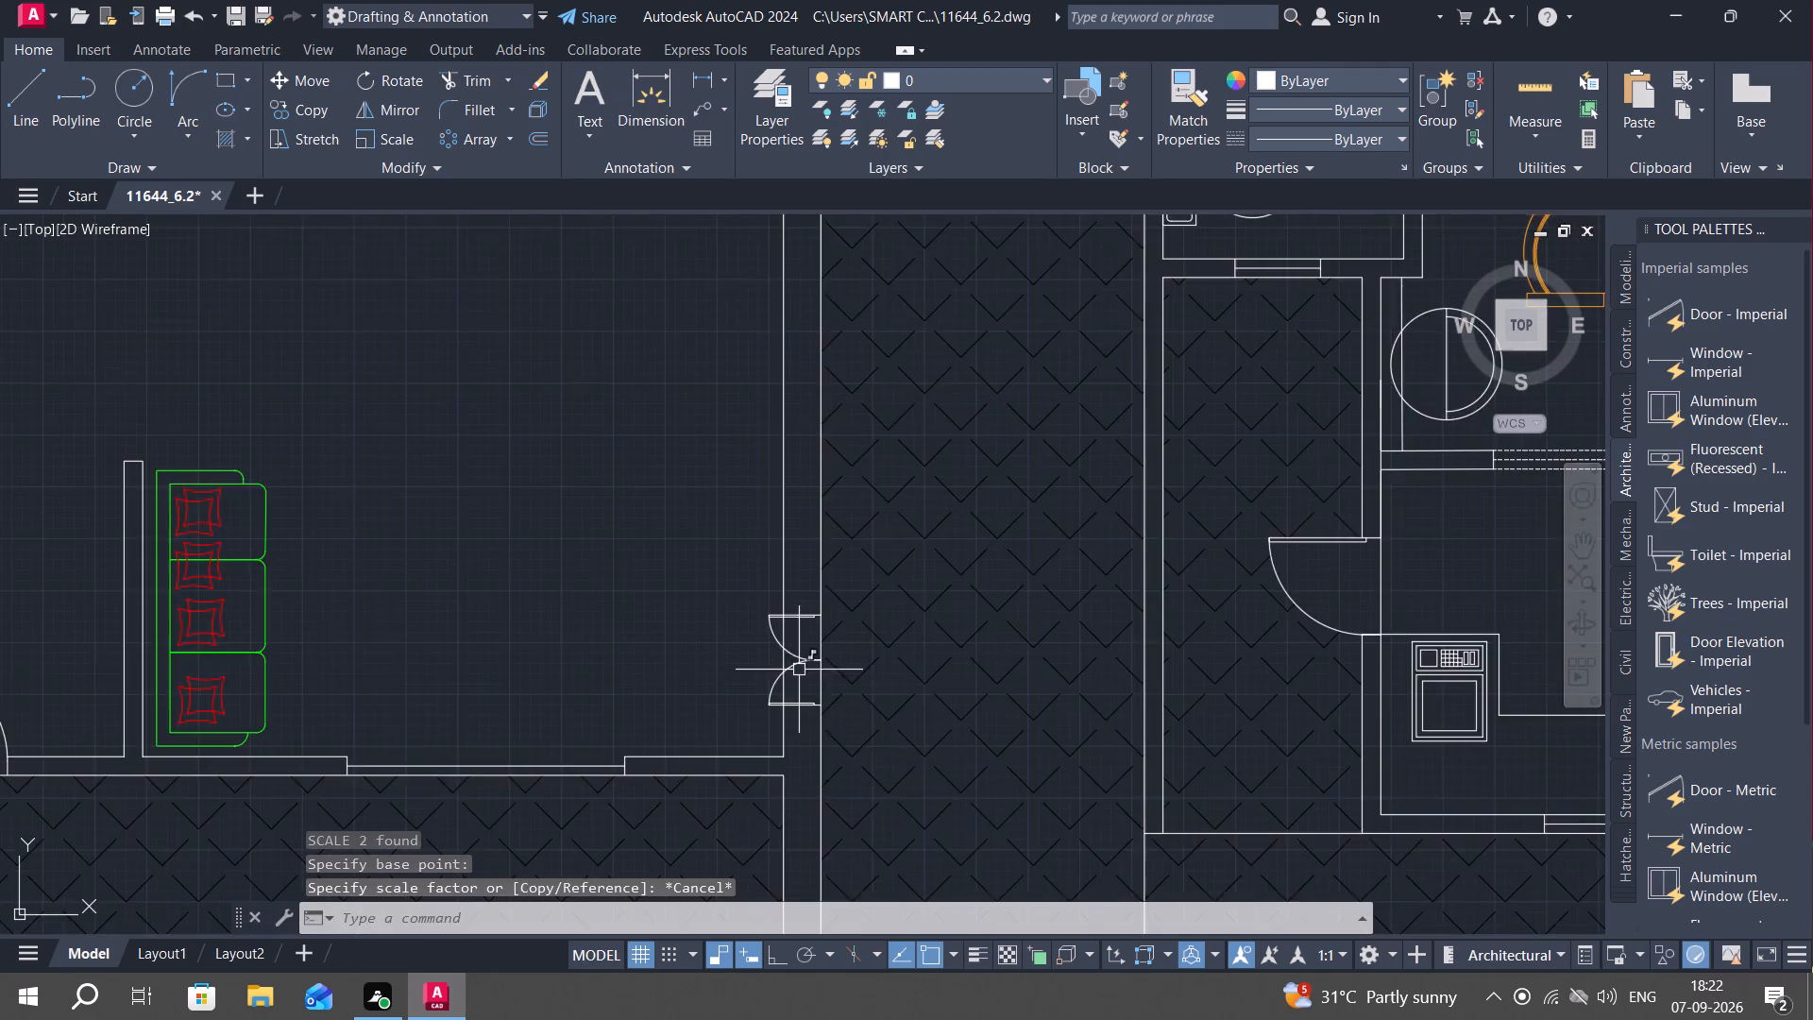
{"action": "scroll", "coordinate": [822, 688], "scroll_direction": "down", "scroll_amount": 2}
{"action": "middle_click_drag", "start_coordinate": [1058, 692], "coordinate": [568, 586]}
{"action": "middle_click_drag", "start_coordinate": [1617, 646], "coordinate": [875, 678]}
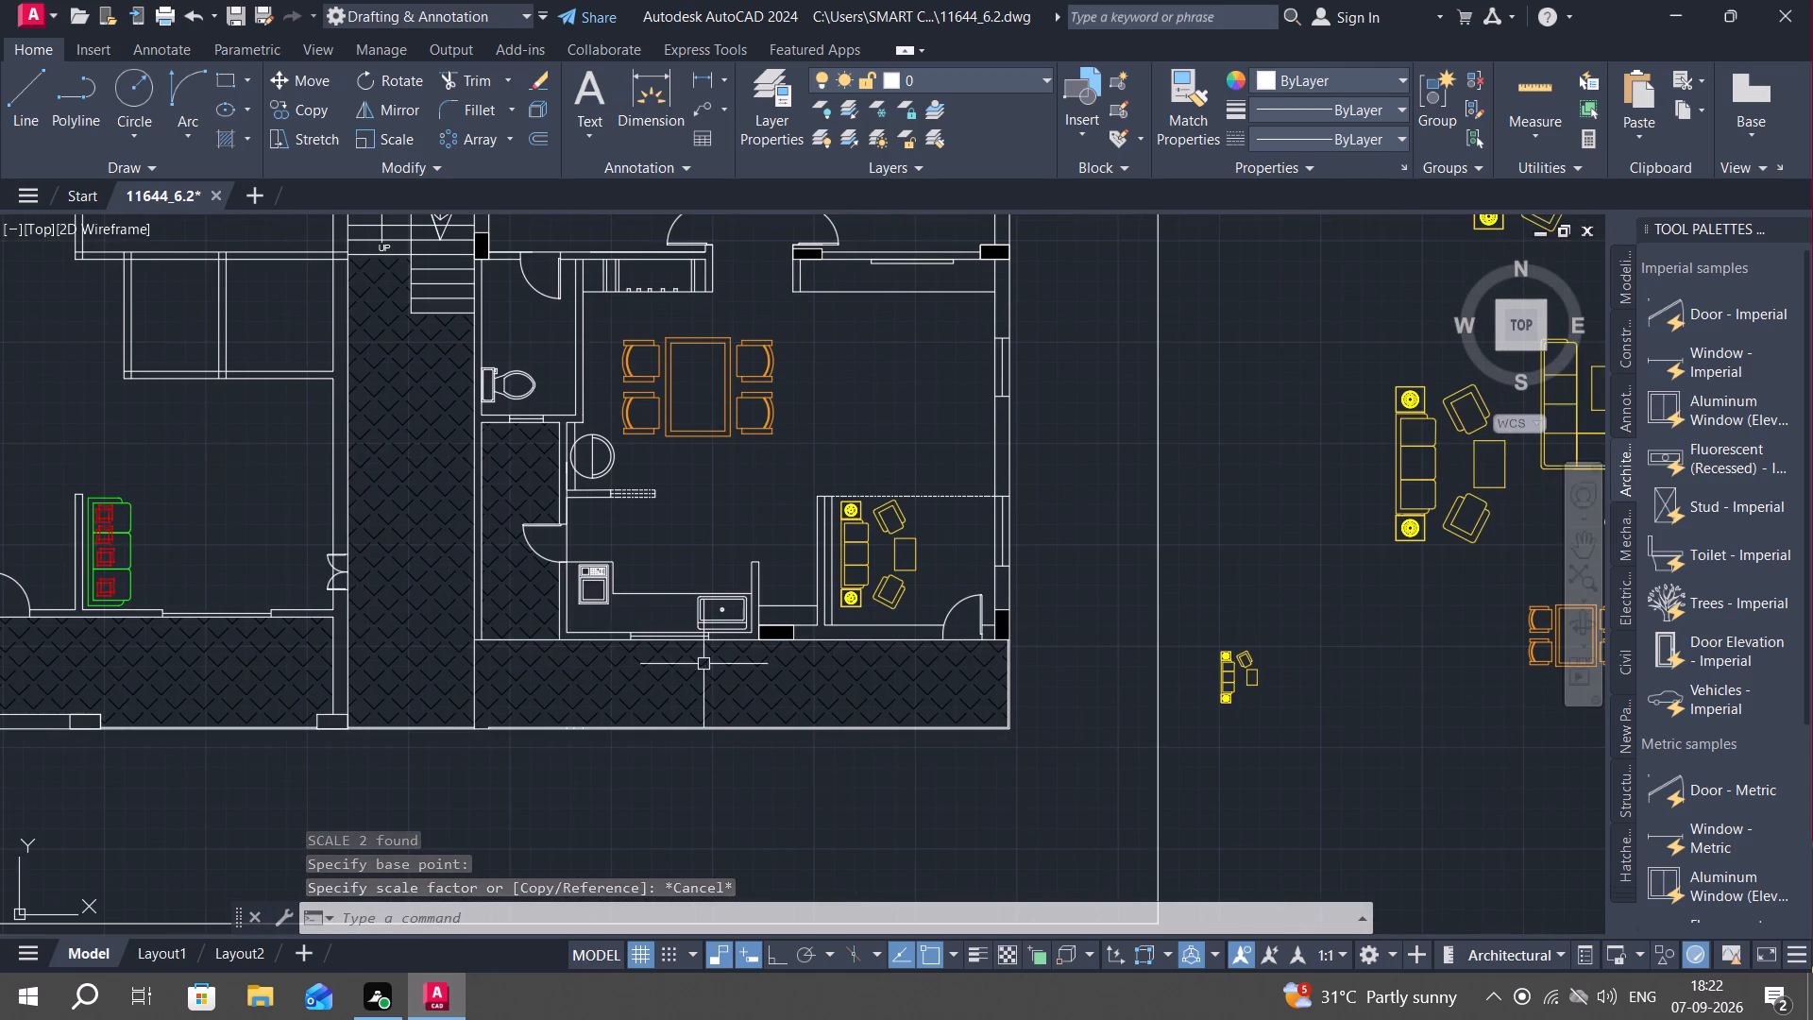
{"action": "scroll", "coordinate": [1173, 624], "scroll_direction": "down", "scroll_amount": 2}
{"action": "scroll", "coordinate": [1435, 545], "scroll_direction": "up", "scroll_amount": 2}
{"action": "scroll", "coordinate": [1359, 560], "scroll_direction": "up", "scroll_amount": 3}
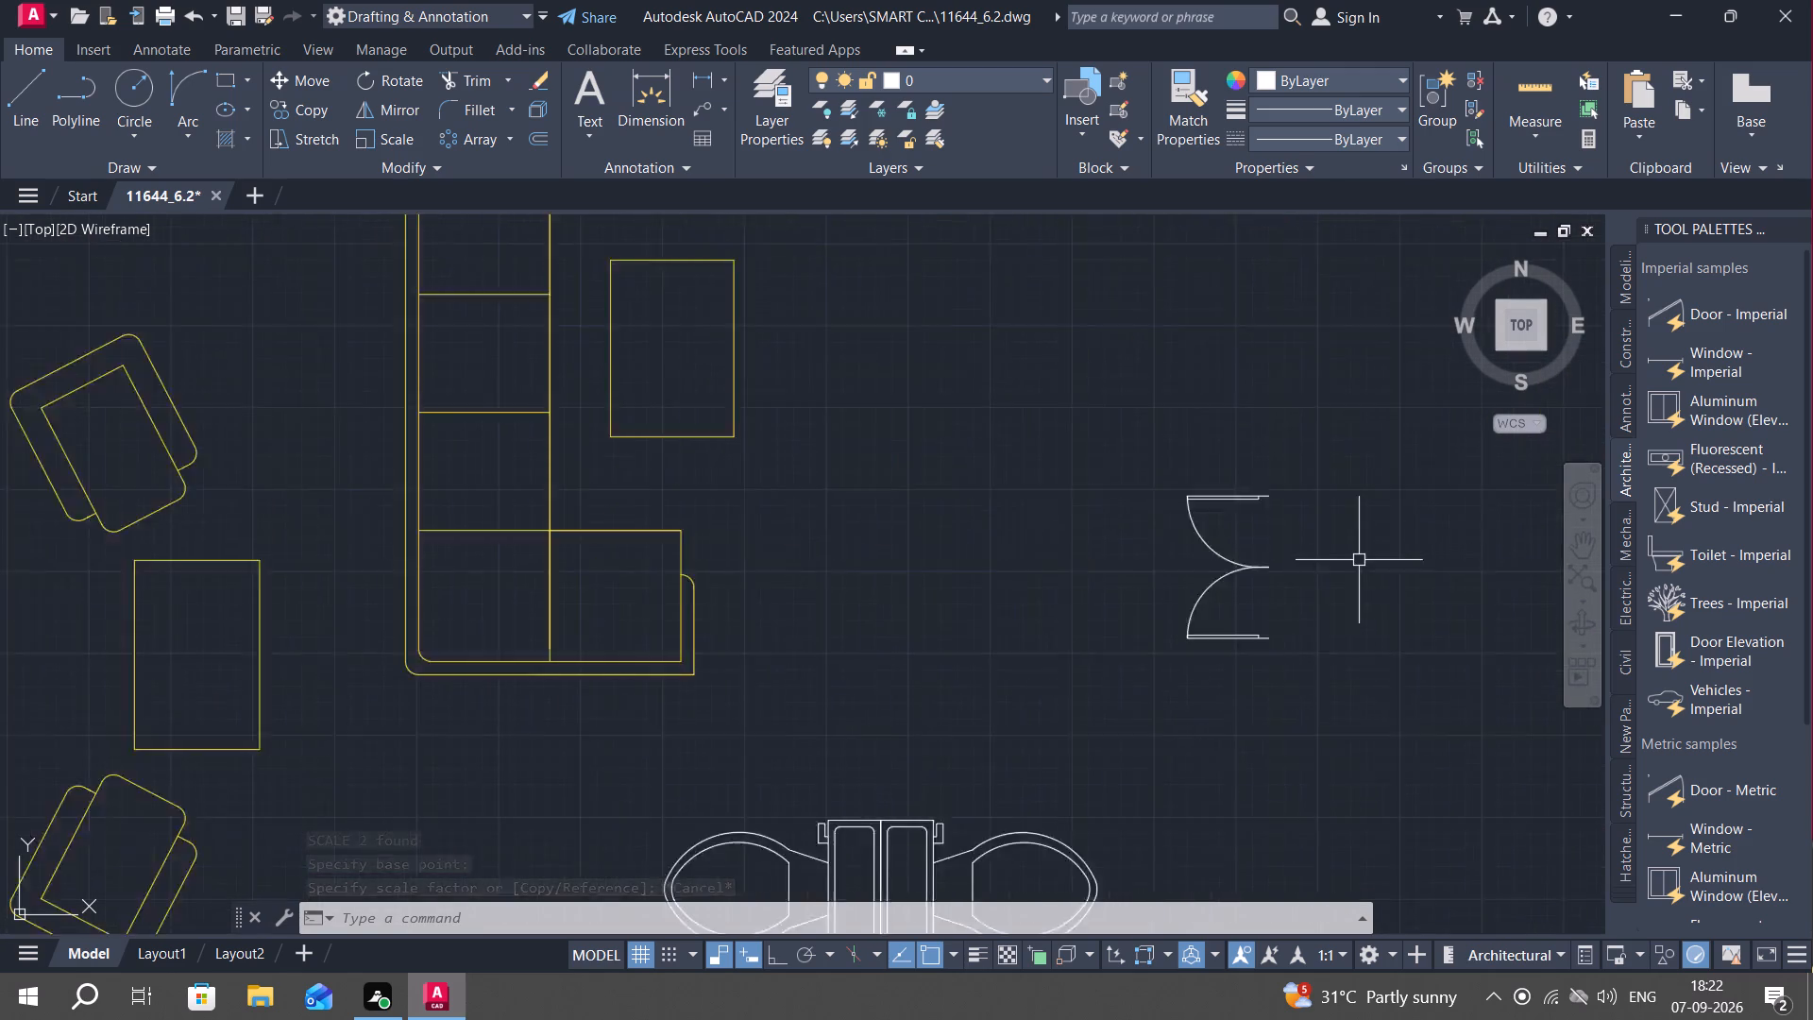
{"action": "scroll", "coordinate": [1360, 562], "scroll_direction": "up", "scroll_amount": 1}
{"action": "type", "text": "SC"}
{"action": "key", "text": "space"}
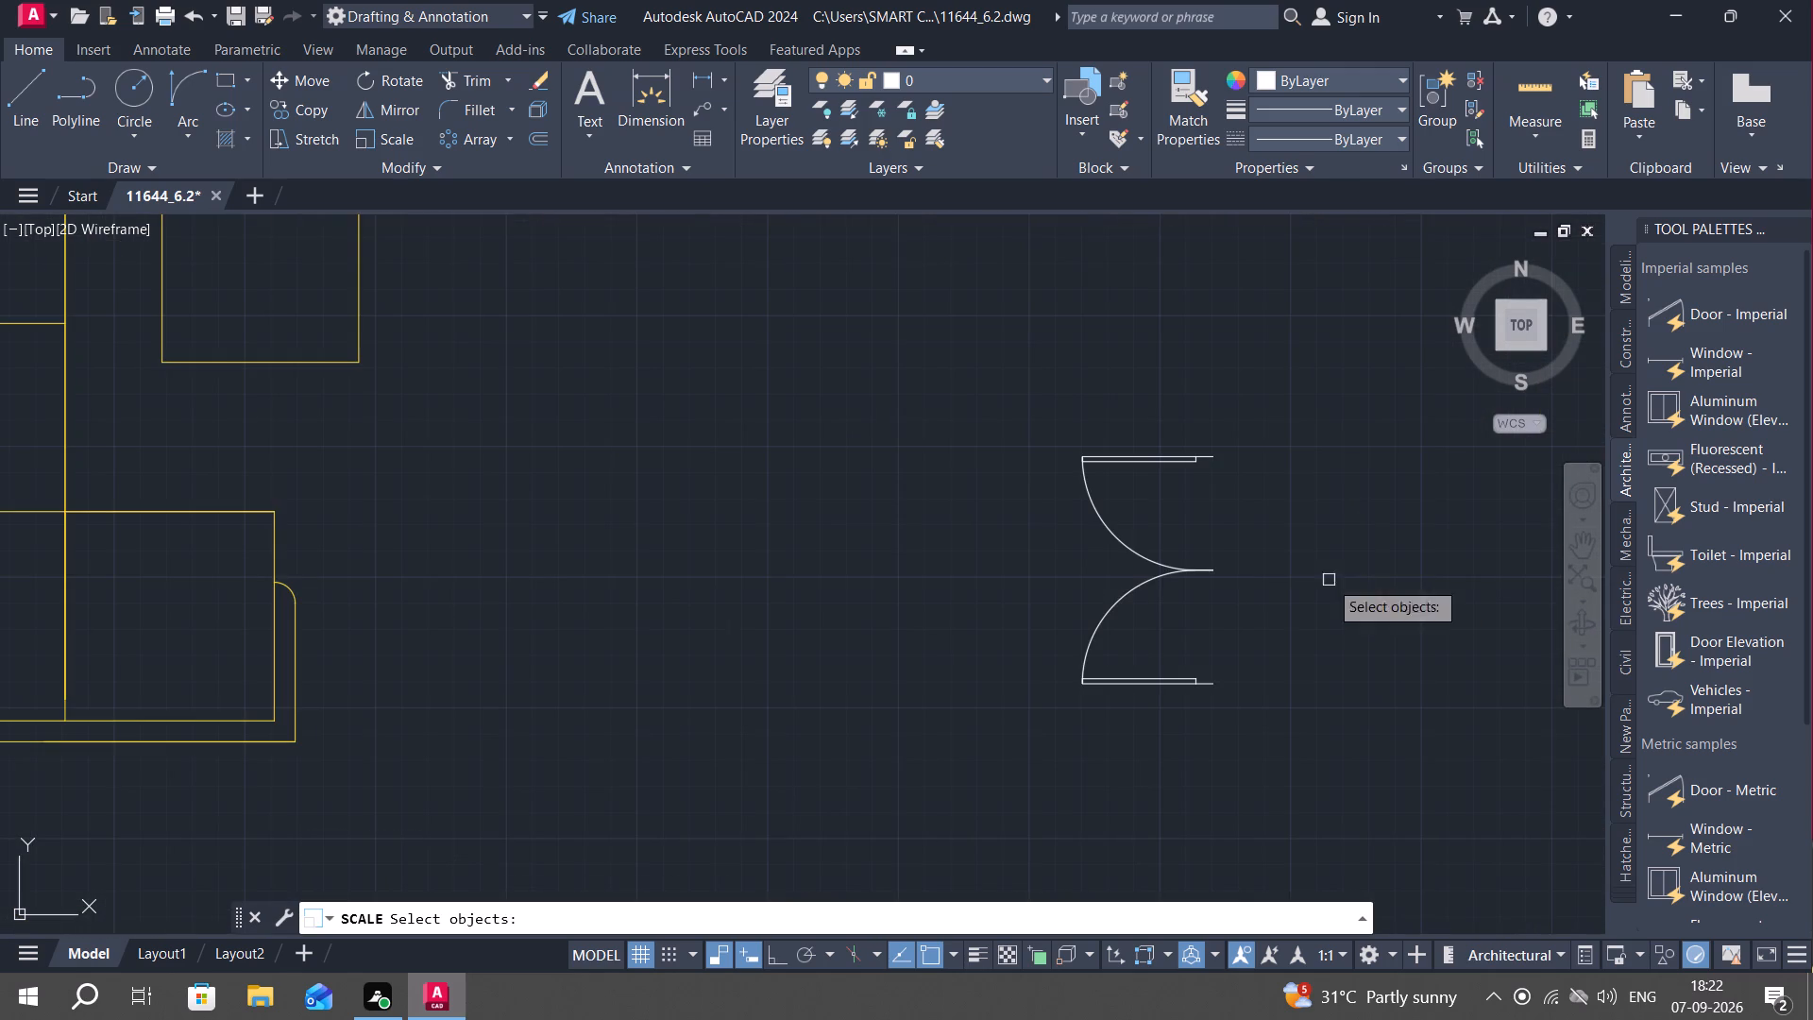
{"action": "left_click", "coordinate": [1133, 541]}
{"action": "left_click", "coordinate": [1130, 597]}
{"action": "right_click", "coordinate": [1130, 597]}
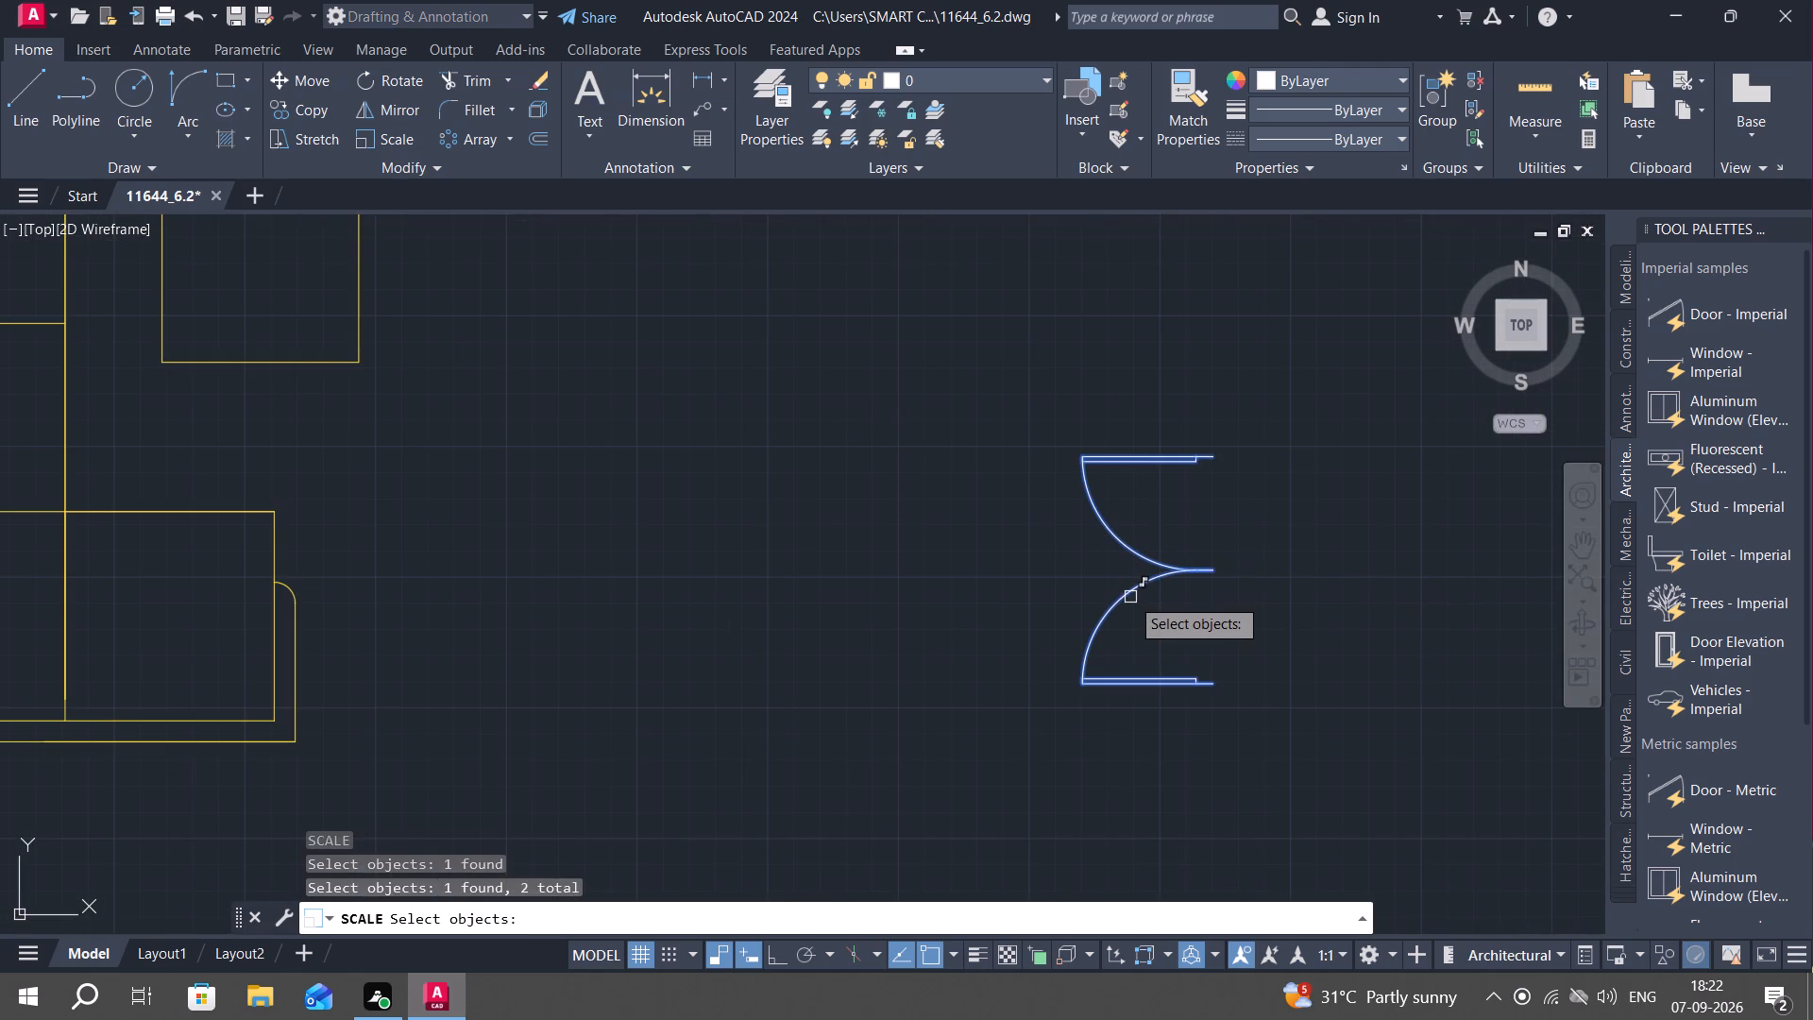
{"action": "left_click", "coordinate": [1213, 572]}
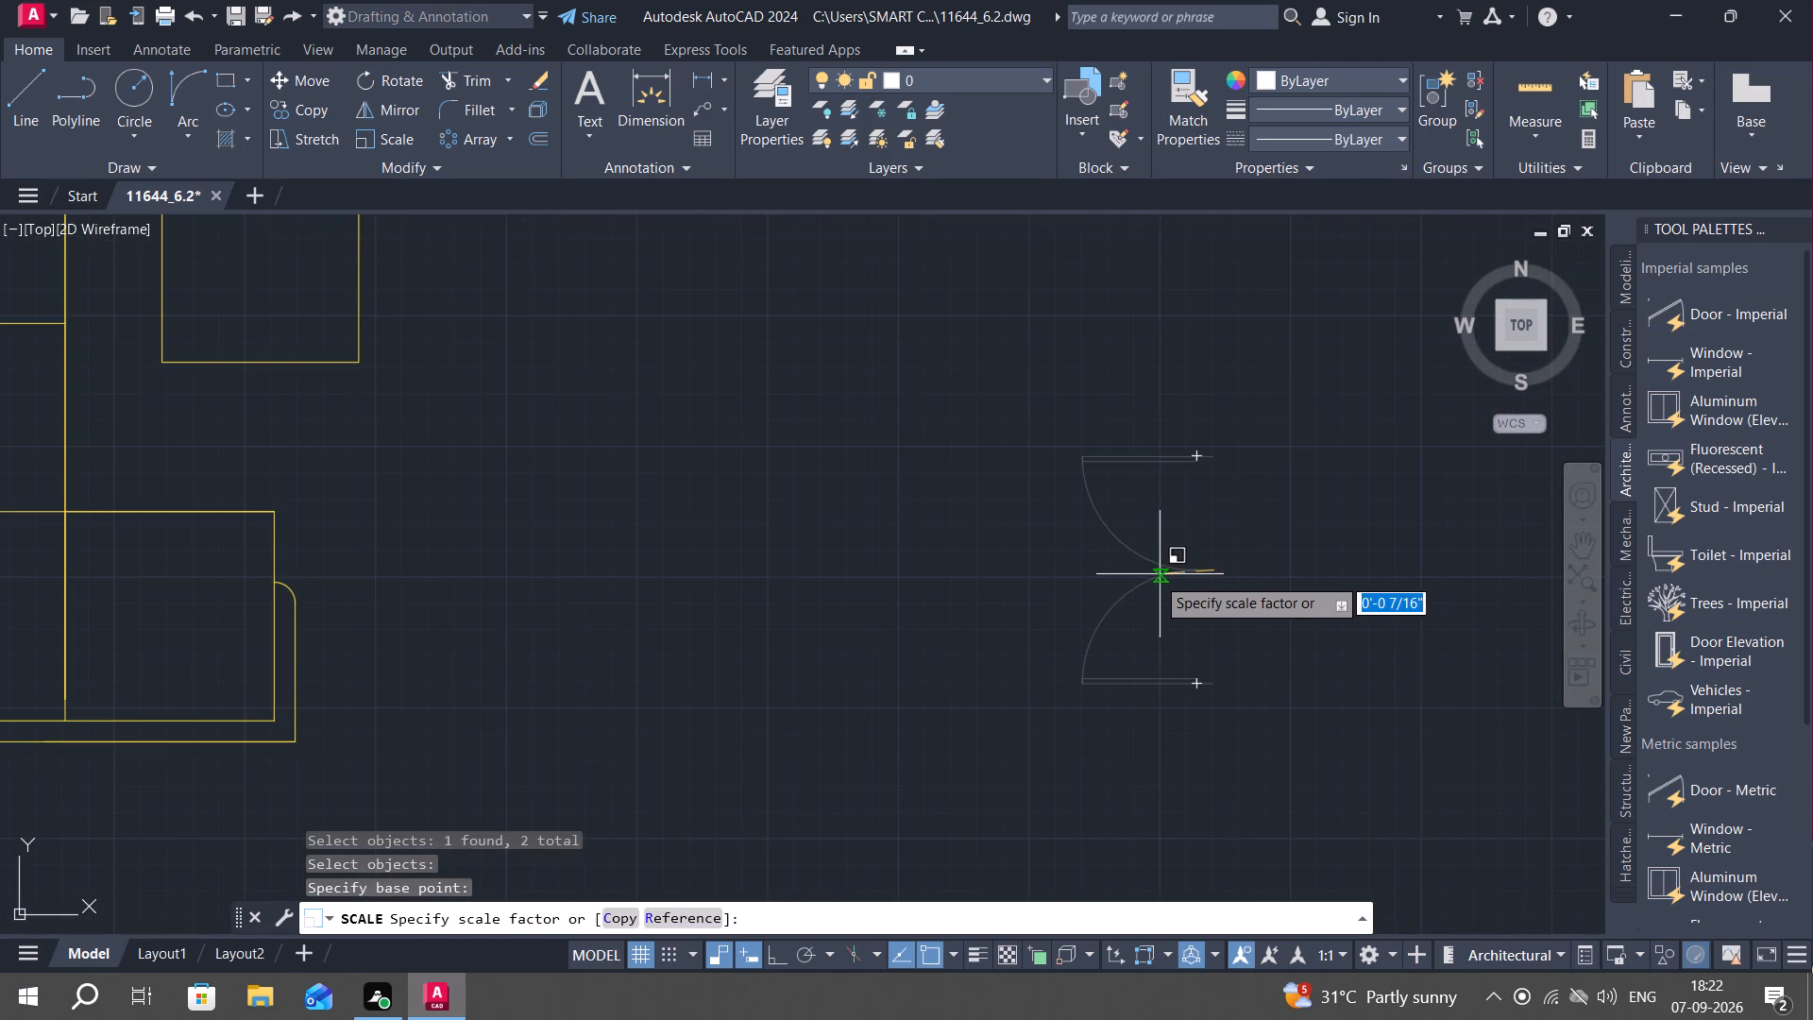
{"action": "scroll", "coordinate": [1175, 594], "scroll_direction": "down", "scroll_amount": 8}
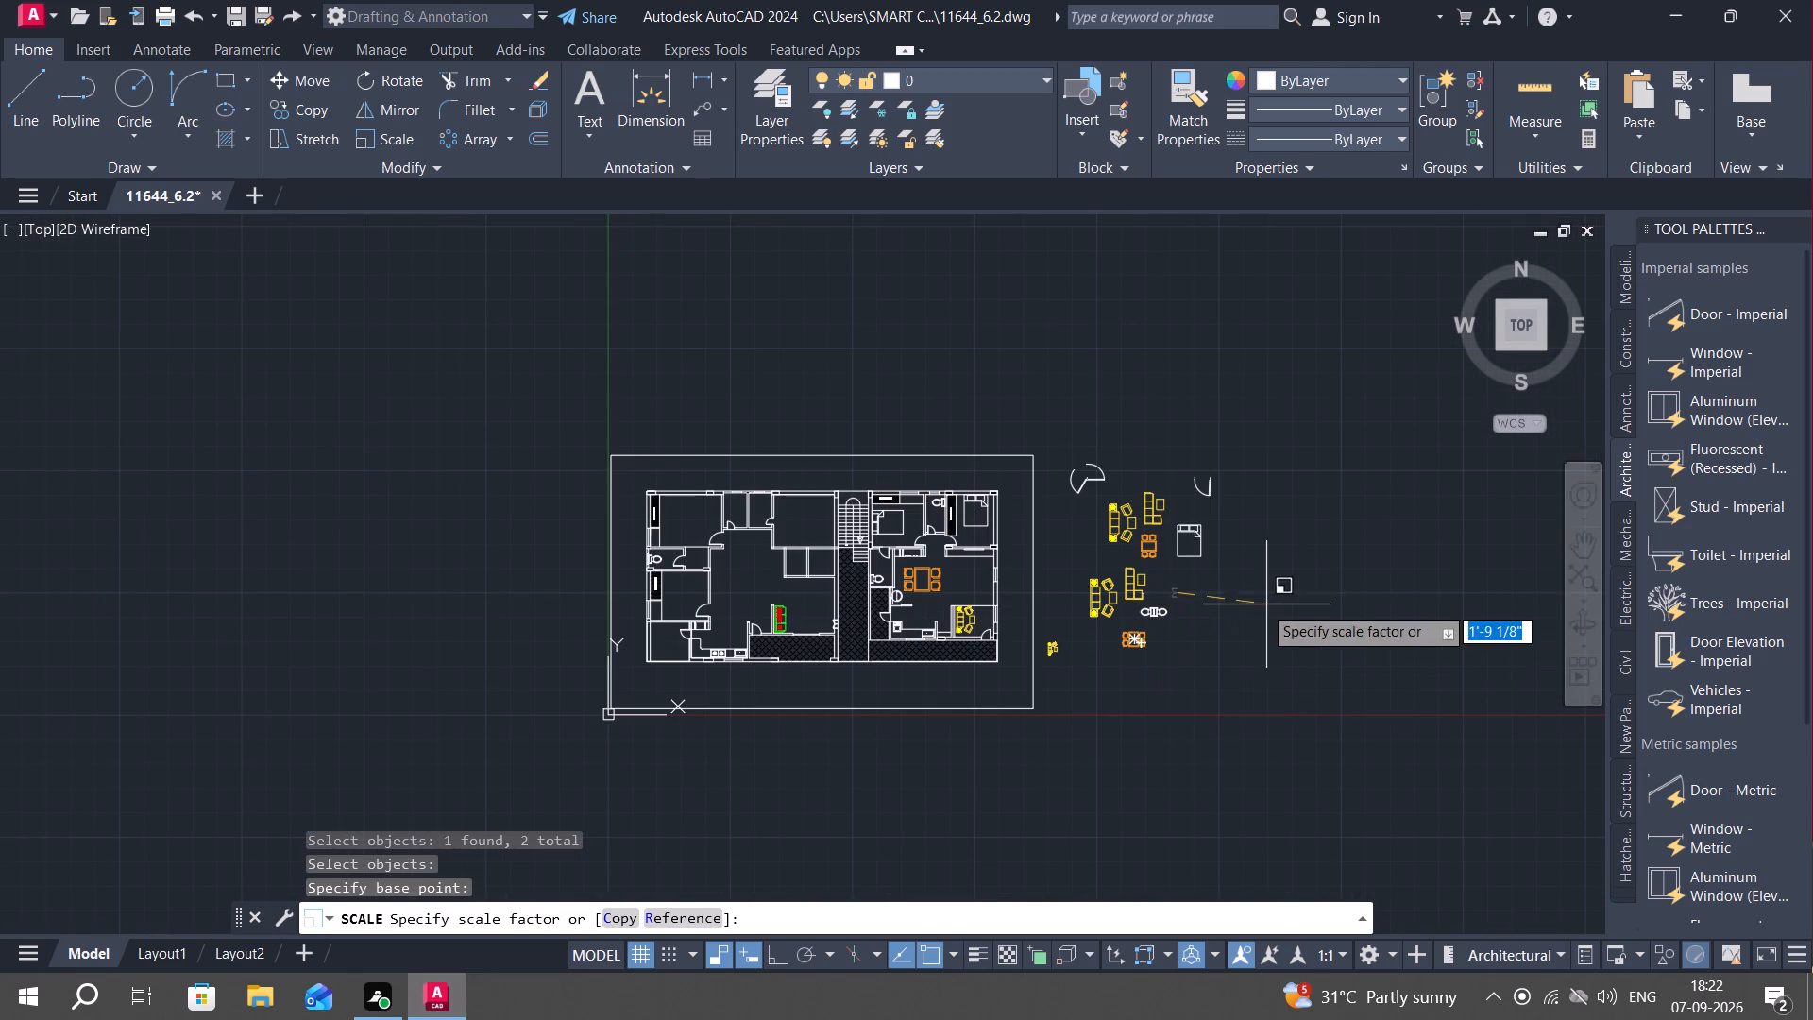
{"action": "scroll", "coordinate": [1238, 608], "scroll_direction": "up", "scroll_amount": 2}
{"action": "left_click", "coordinate": [1184, 620]}
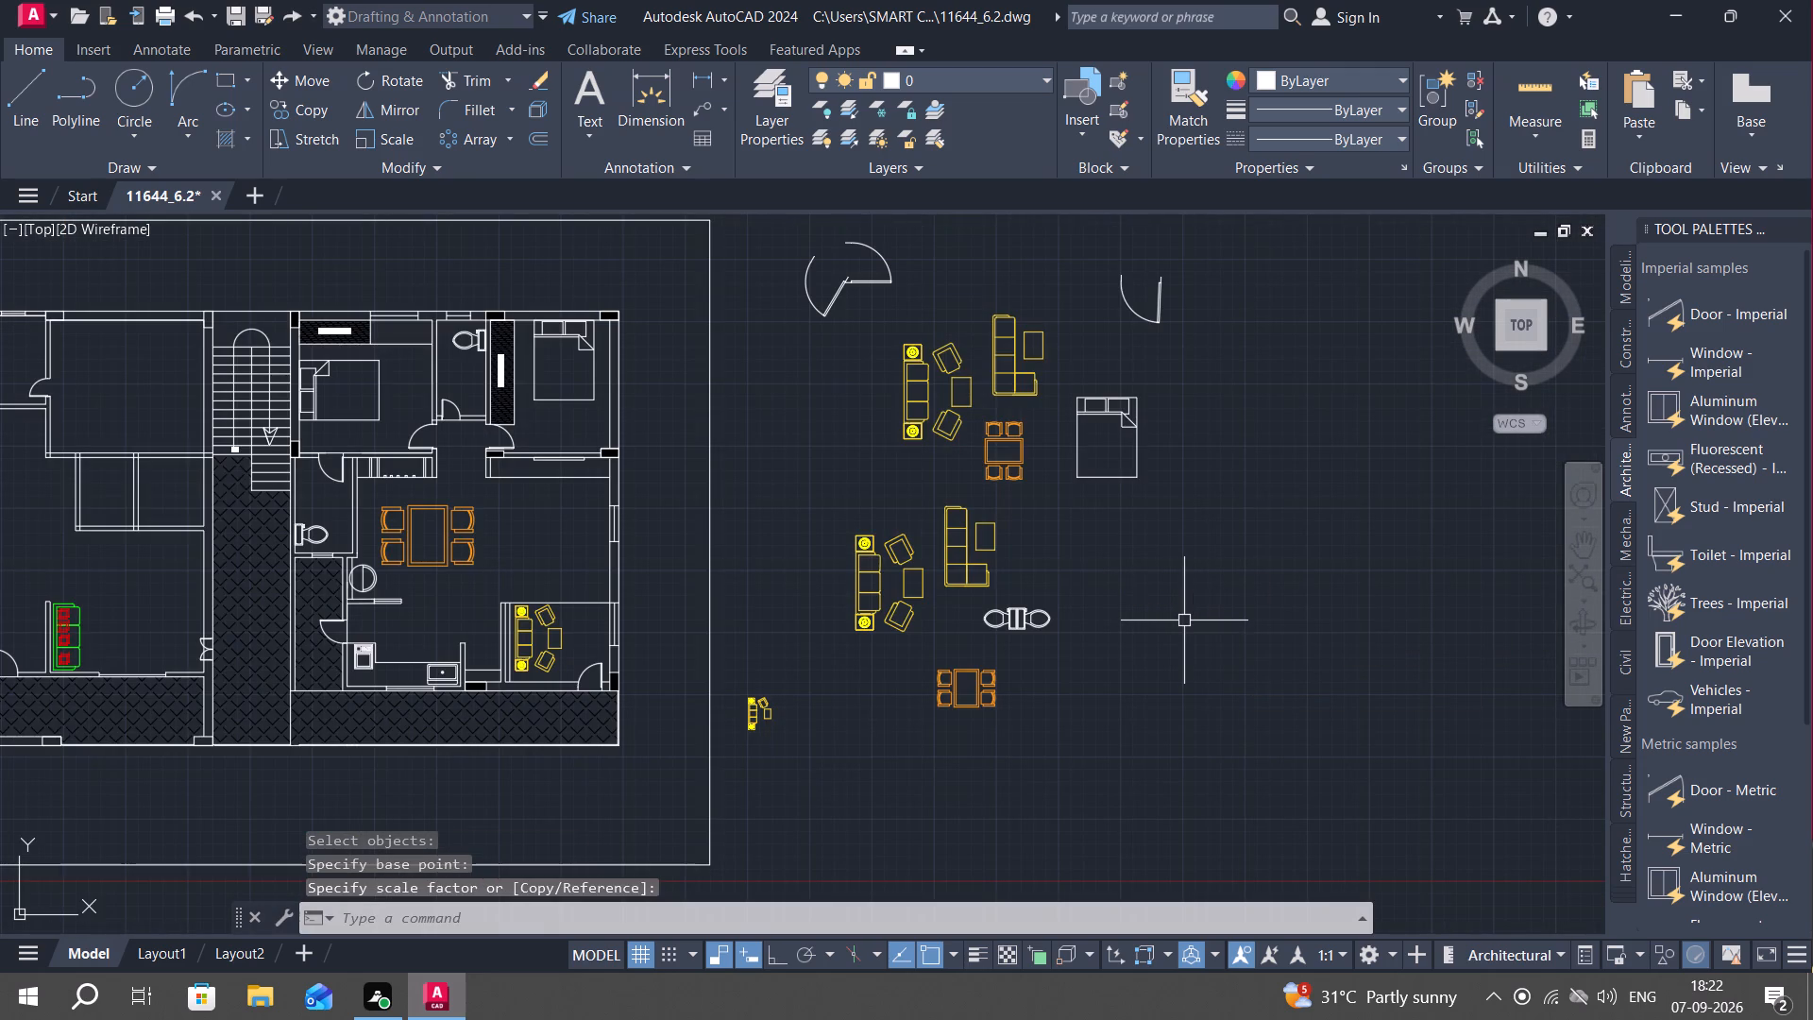
{"action": "key", "text": "Escape"}
Copy the double door on the hatched passage wall to the empty space below the plan's outer boundary.
{"action": "scroll", "coordinate": [770, 564], "scroll_direction": "down", "scroll_amount": 4}
{"action": "scroll", "coordinate": [709, 533], "scroll_direction": "up", "scroll_amount": 5}
{"action": "scroll", "coordinate": [716, 522], "scroll_direction": "down", "scroll_amount": 5}
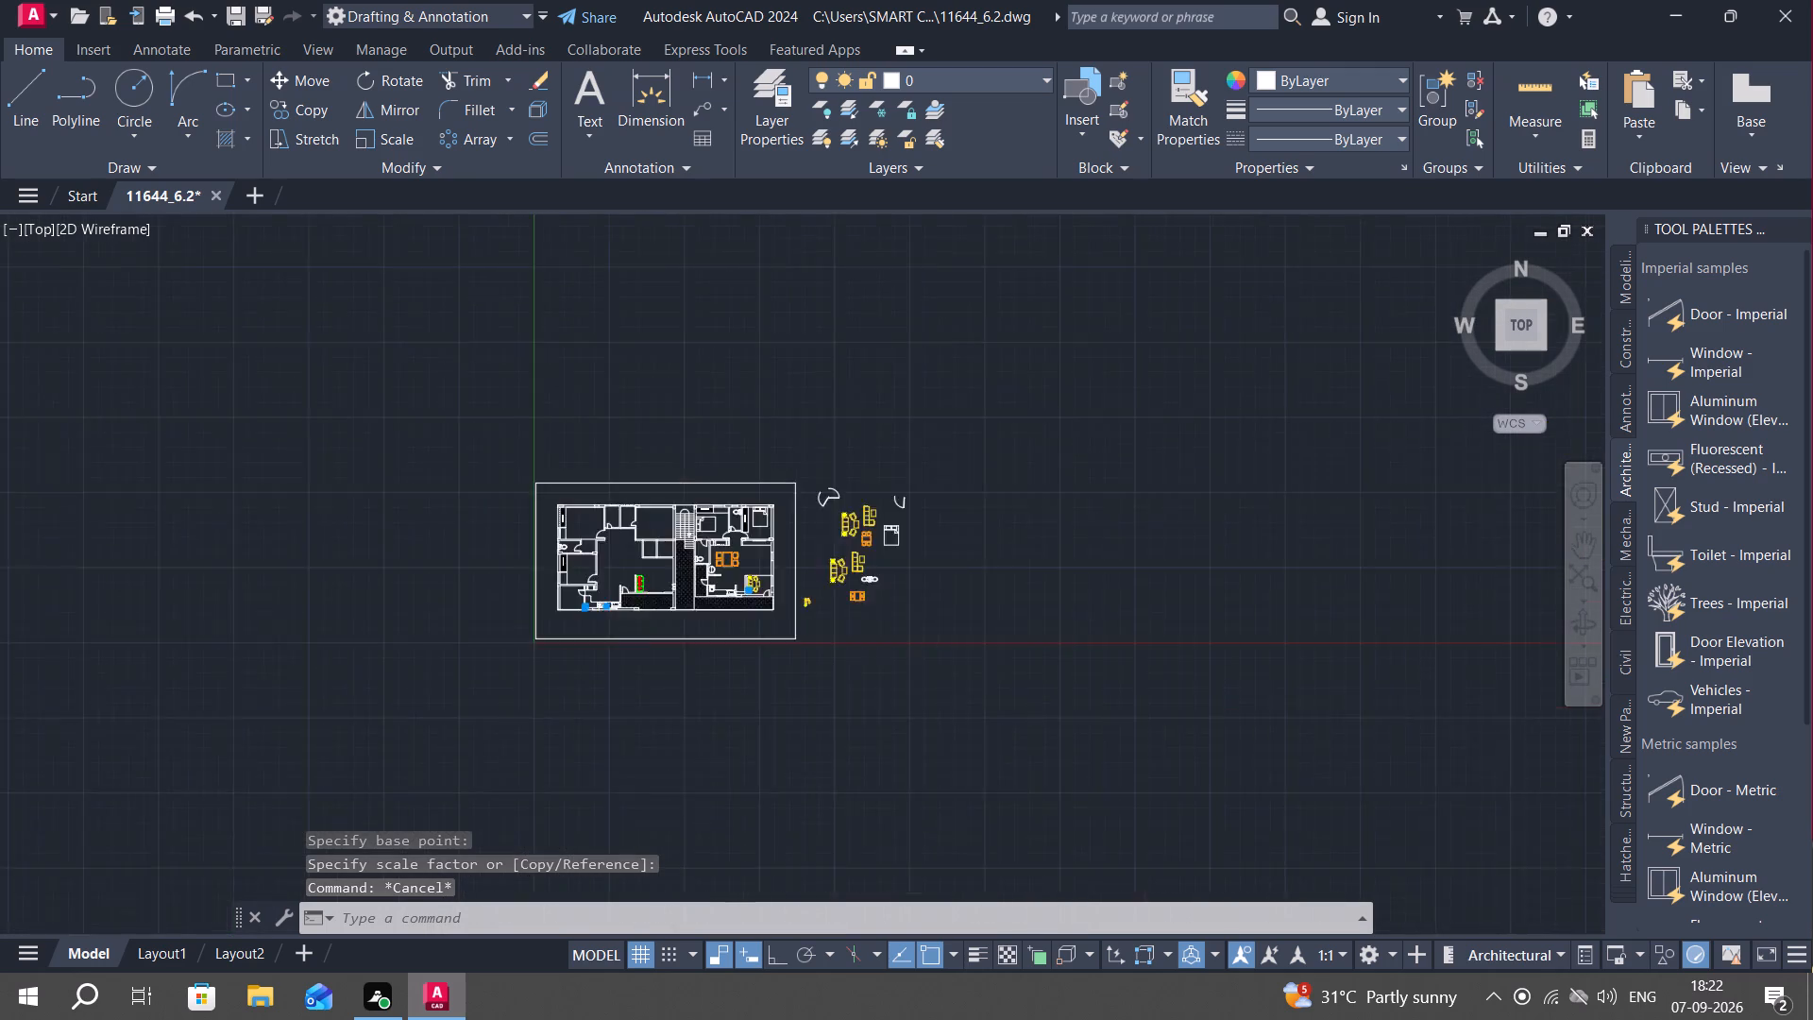
{"action": "scroll", "coordinate": [676, 571], "scroll_direction": "up", "scroll_amount": 3}
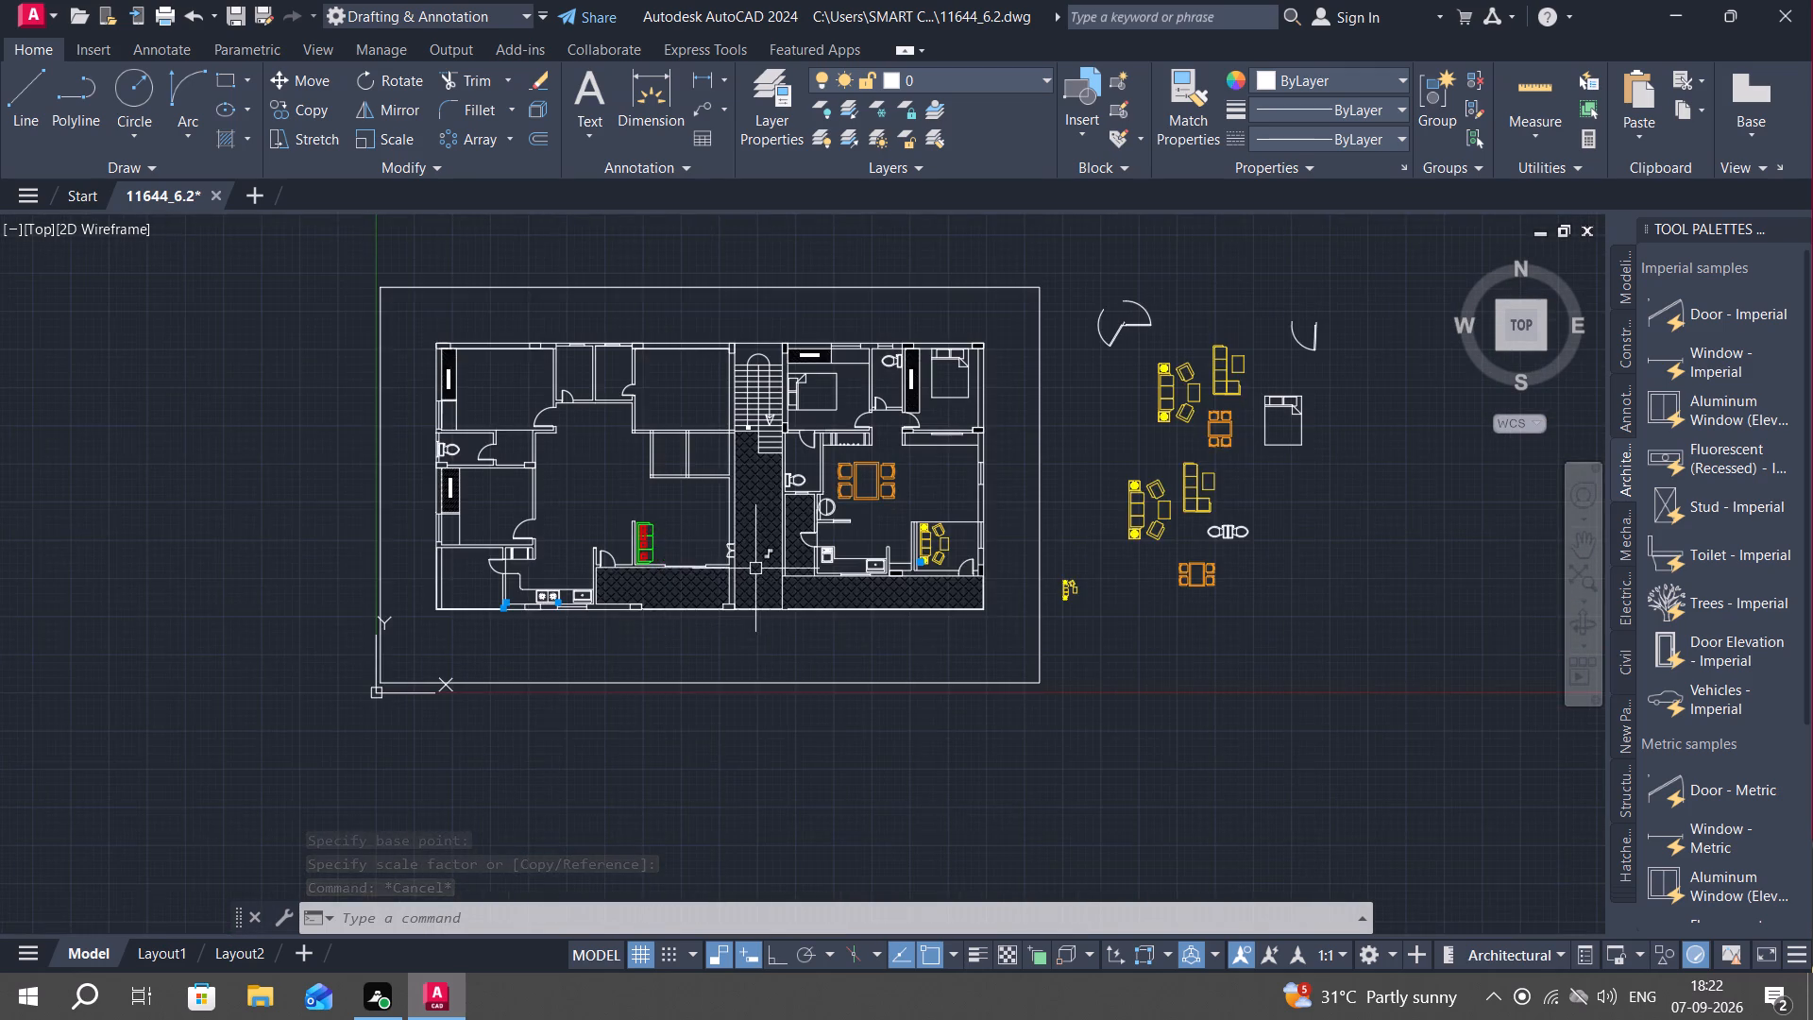
{"action": "scroll", "coordinate": [755, 568], "scroll_direction": "up", "scroll_amount": 5}
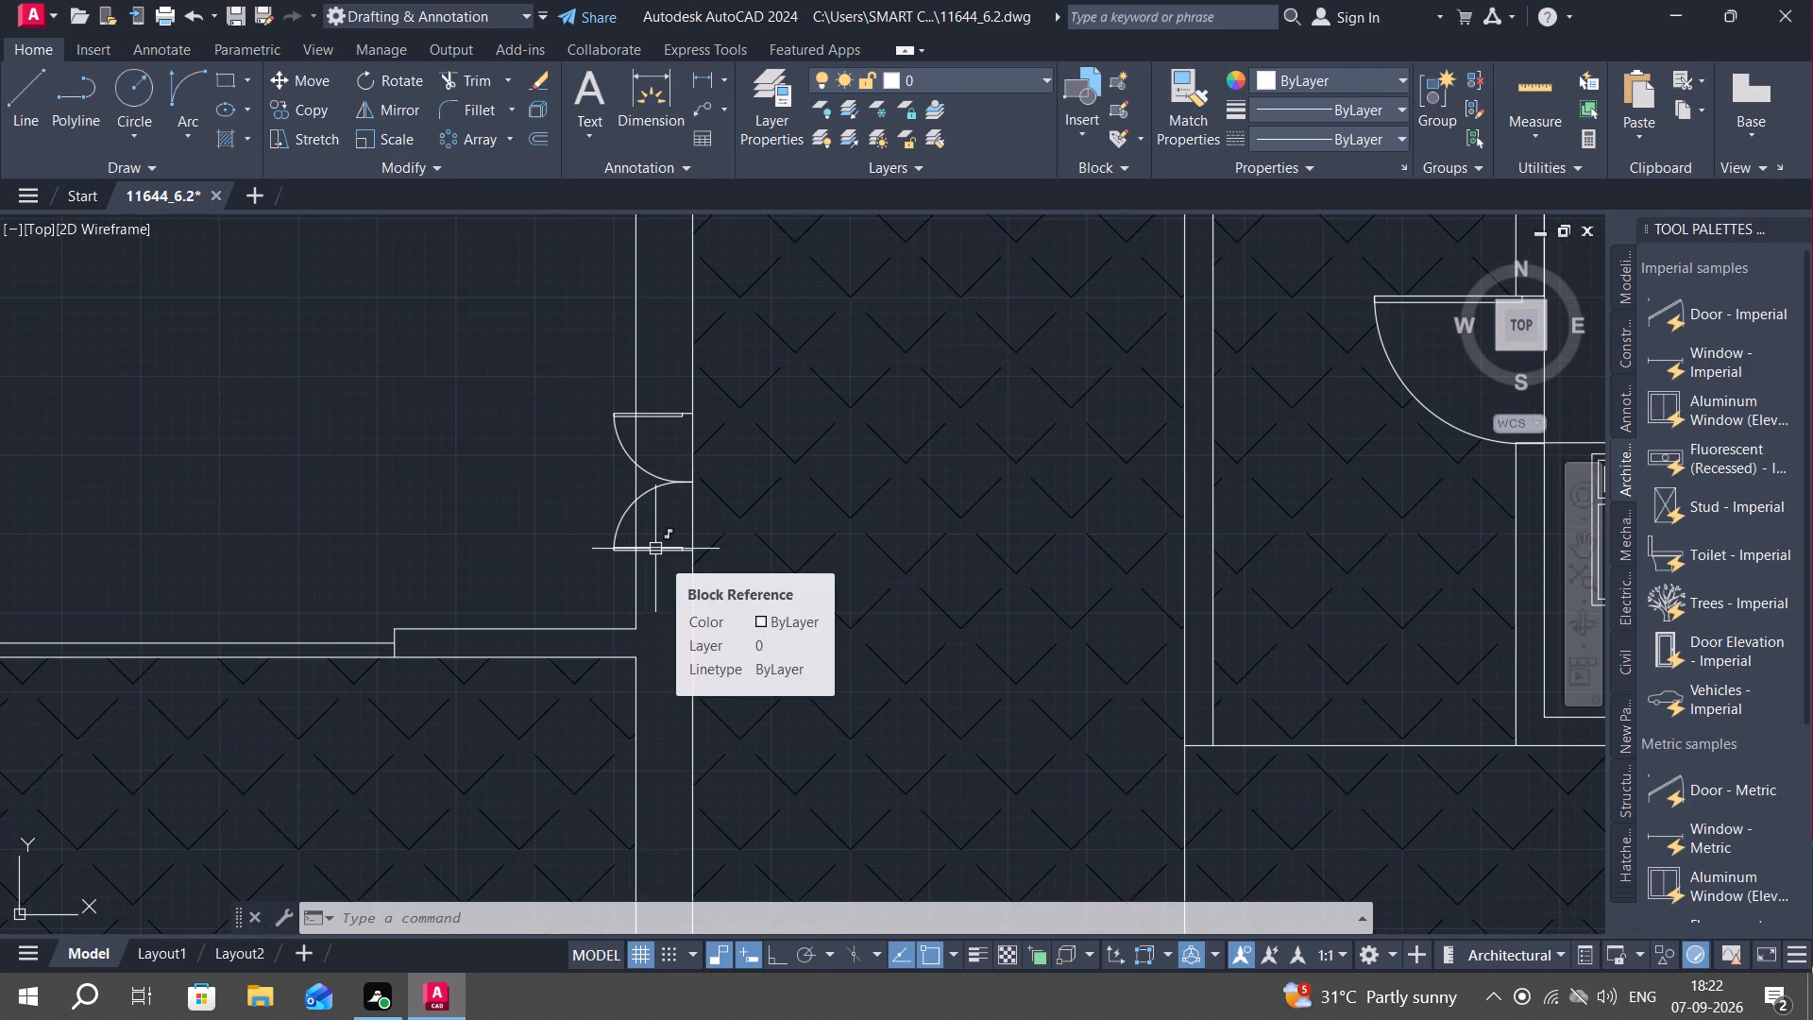
{"action": "left_click", "coordinate": [655, 549]}
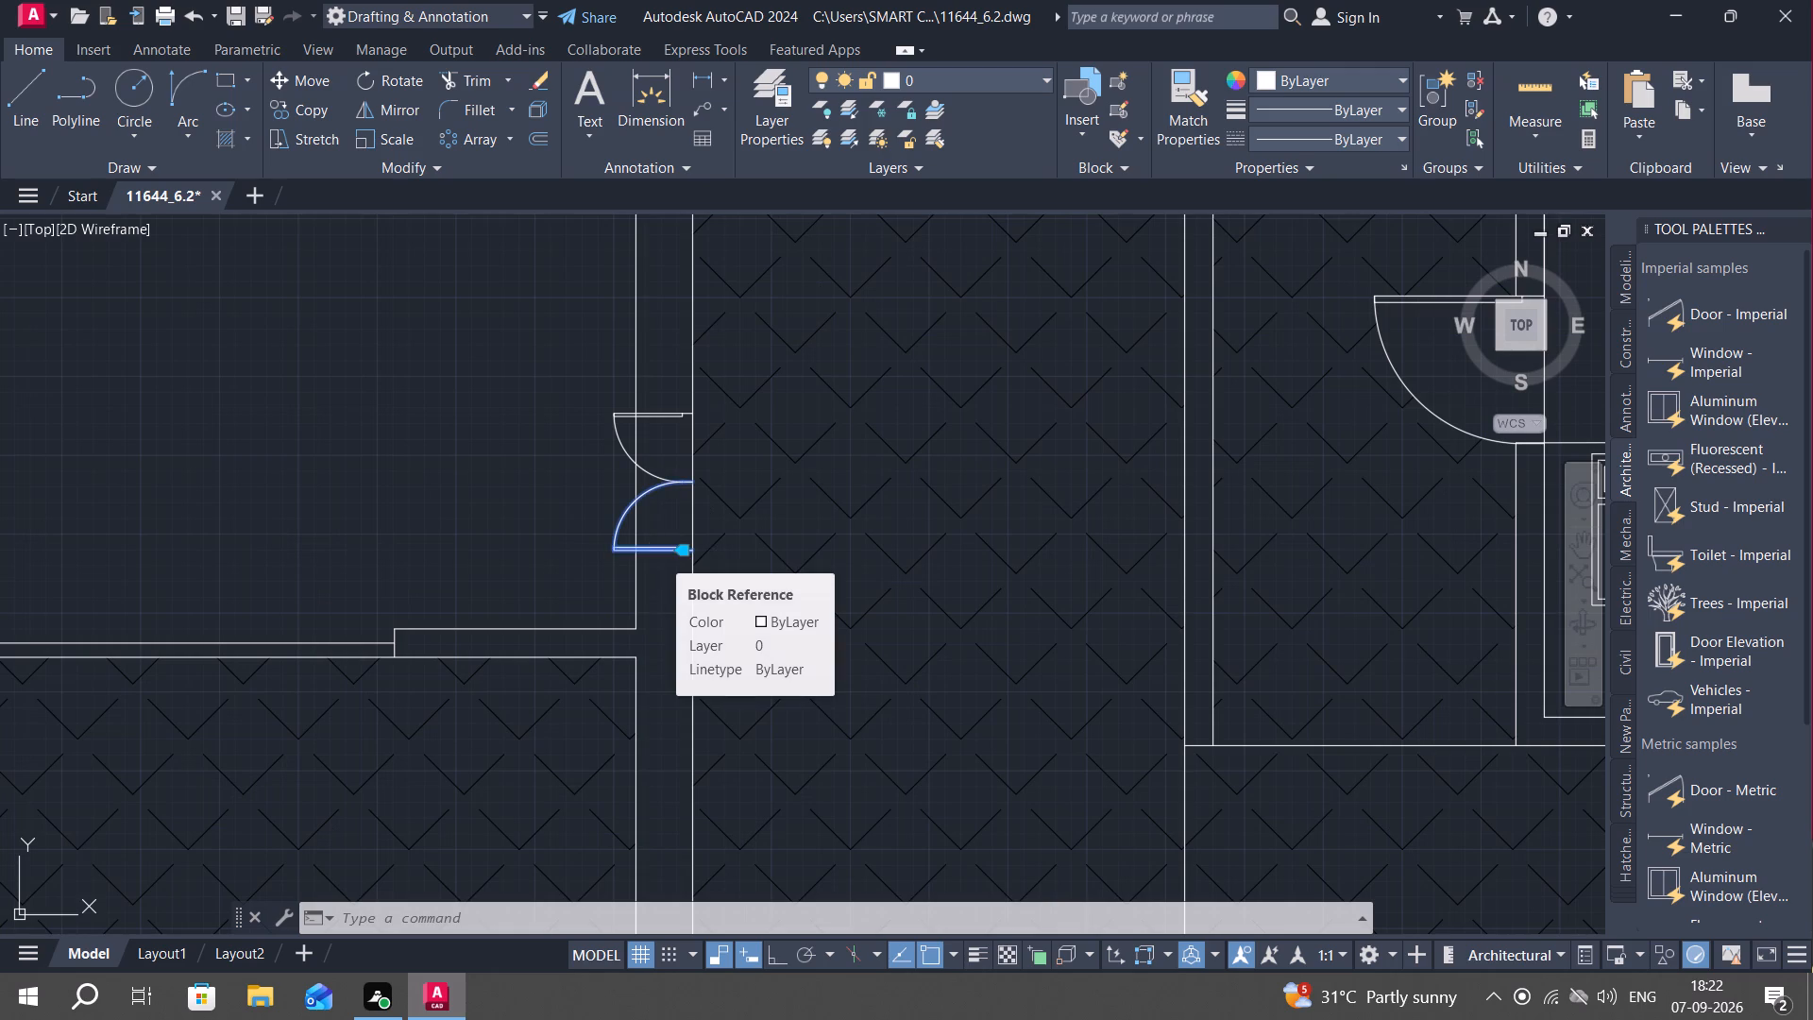
{"action": "left_click", "coordinate": [657, 474]}
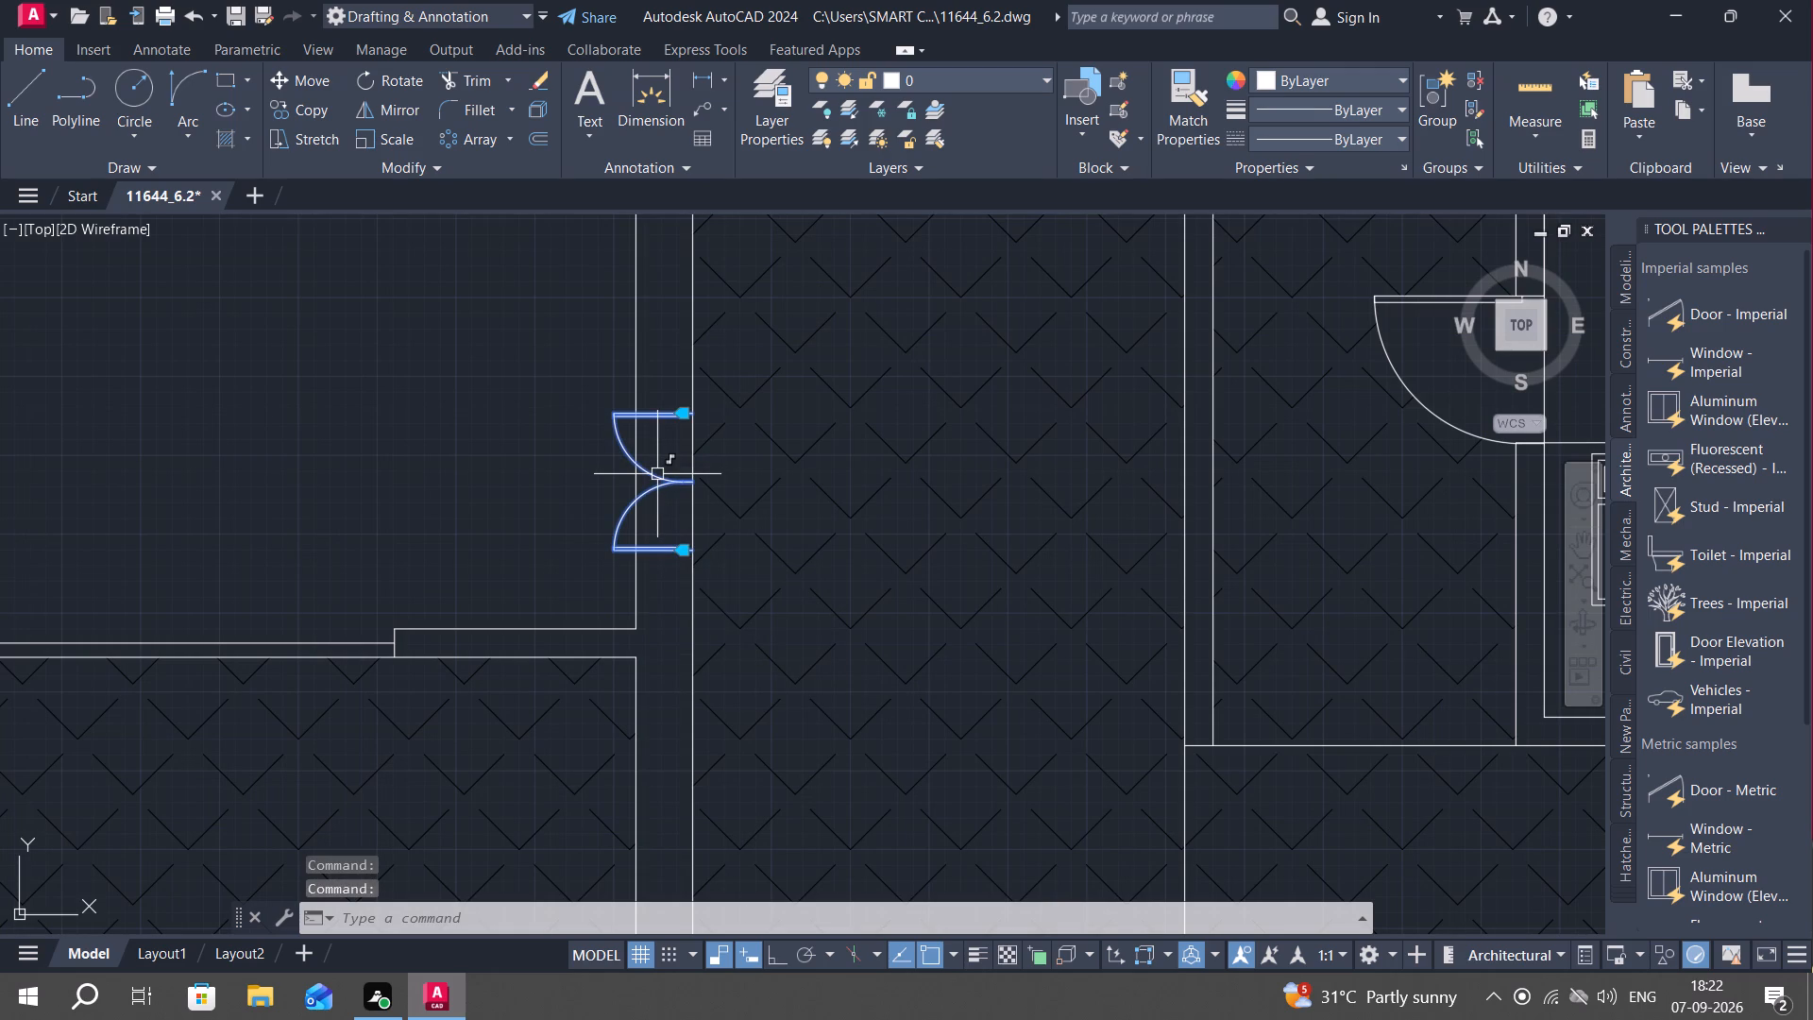
{"action": "key", "text": "c"}
{"action": "type", "text": "O"}
{"action": "key", "text": "space"}
{"action": "left_click", "coordinate": [652, 488]}
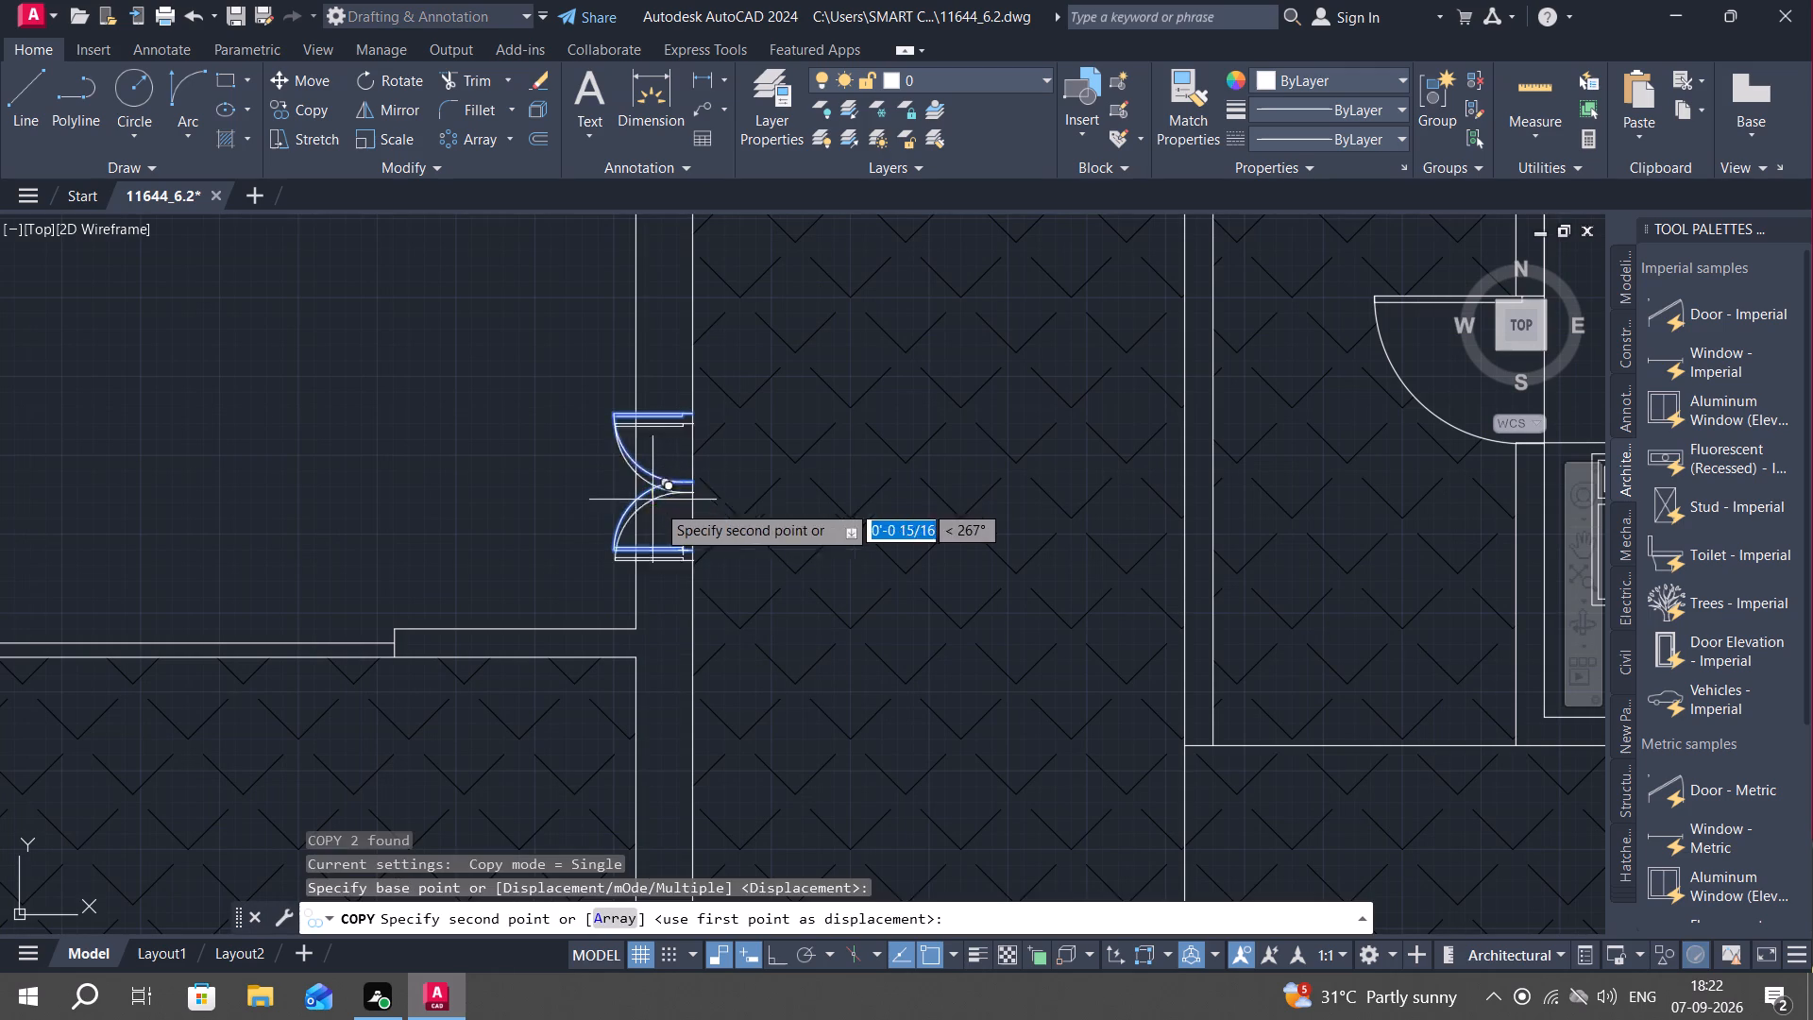
{"action": "scroll", "coordinate": [991, 602], "scroll_direction": "down", "scroll_amount": 4}
{"action": "middle_click_drag", "start_coordinate": [1122, 816], "coordinate": [1060, 385]}
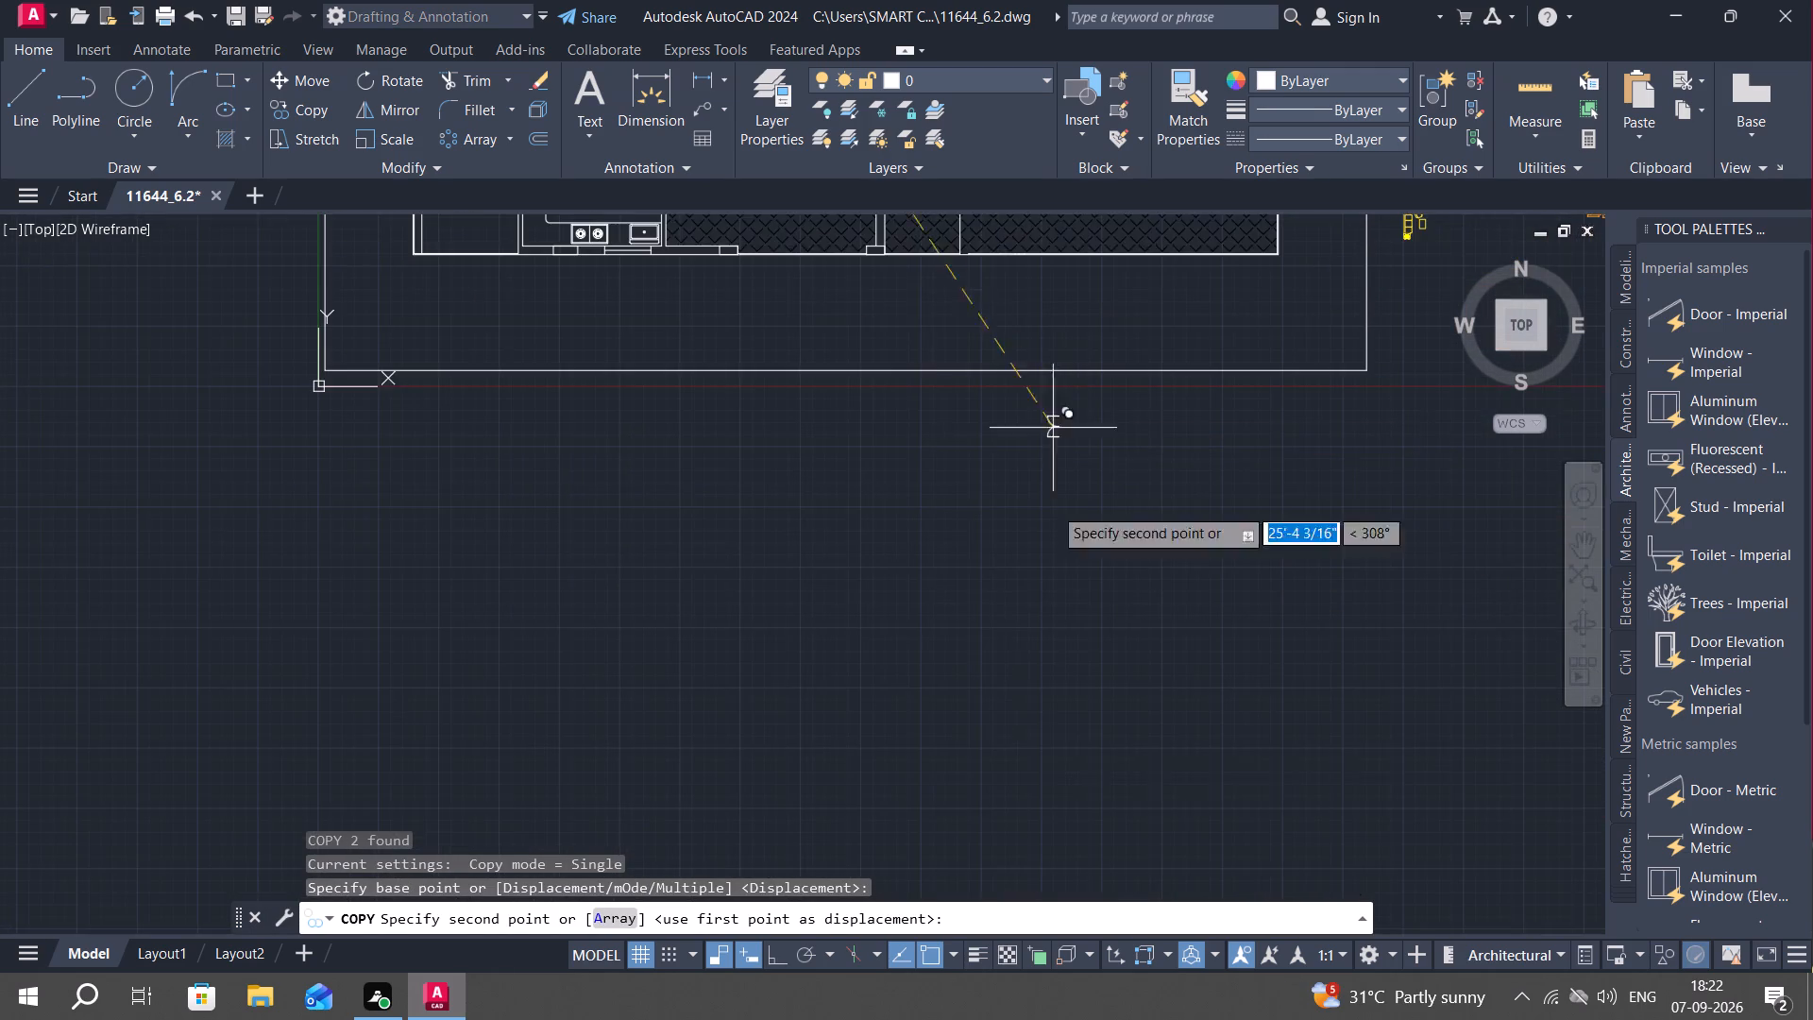
{"action": "middle_click_drag", "start_coordinate": [1035, 752], "coordinate": [1037, 507]}
{"action": "scroll", "coordinate": [1037, 648], "scroll_direction": "up", "scroll_amount": 1}
{"action": "left_click", "coordinate": [1035, 647]}
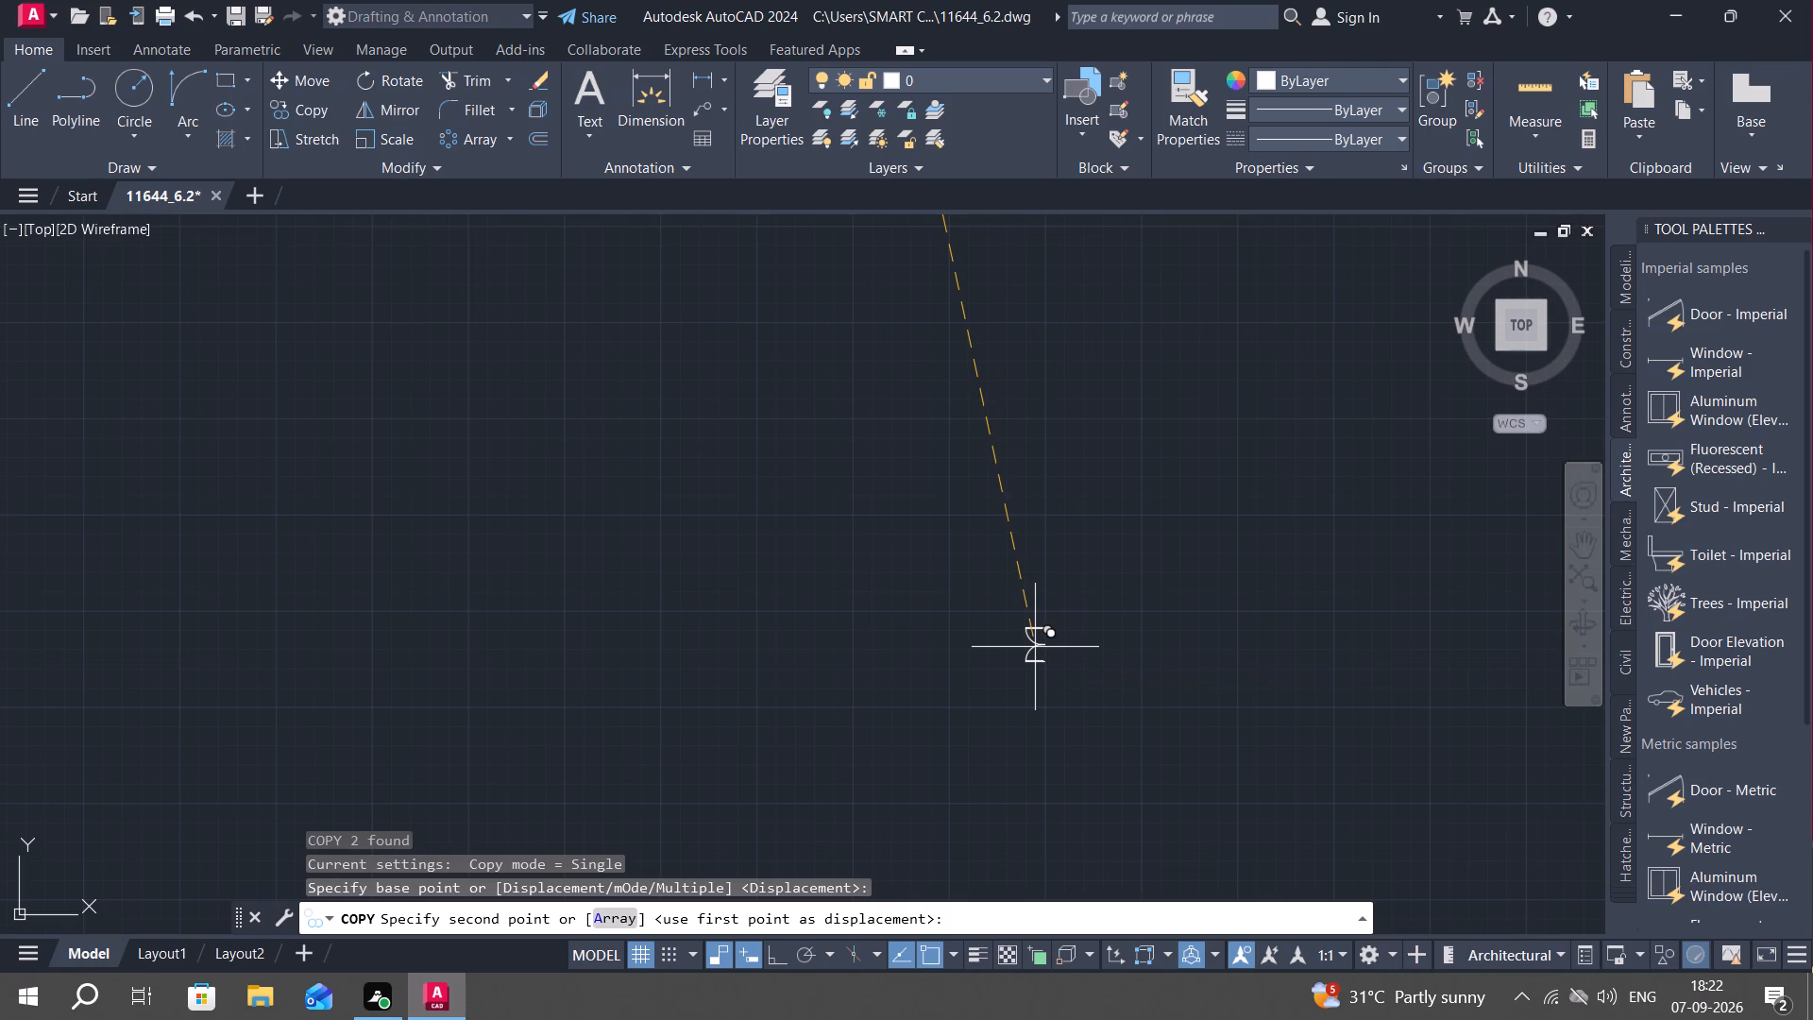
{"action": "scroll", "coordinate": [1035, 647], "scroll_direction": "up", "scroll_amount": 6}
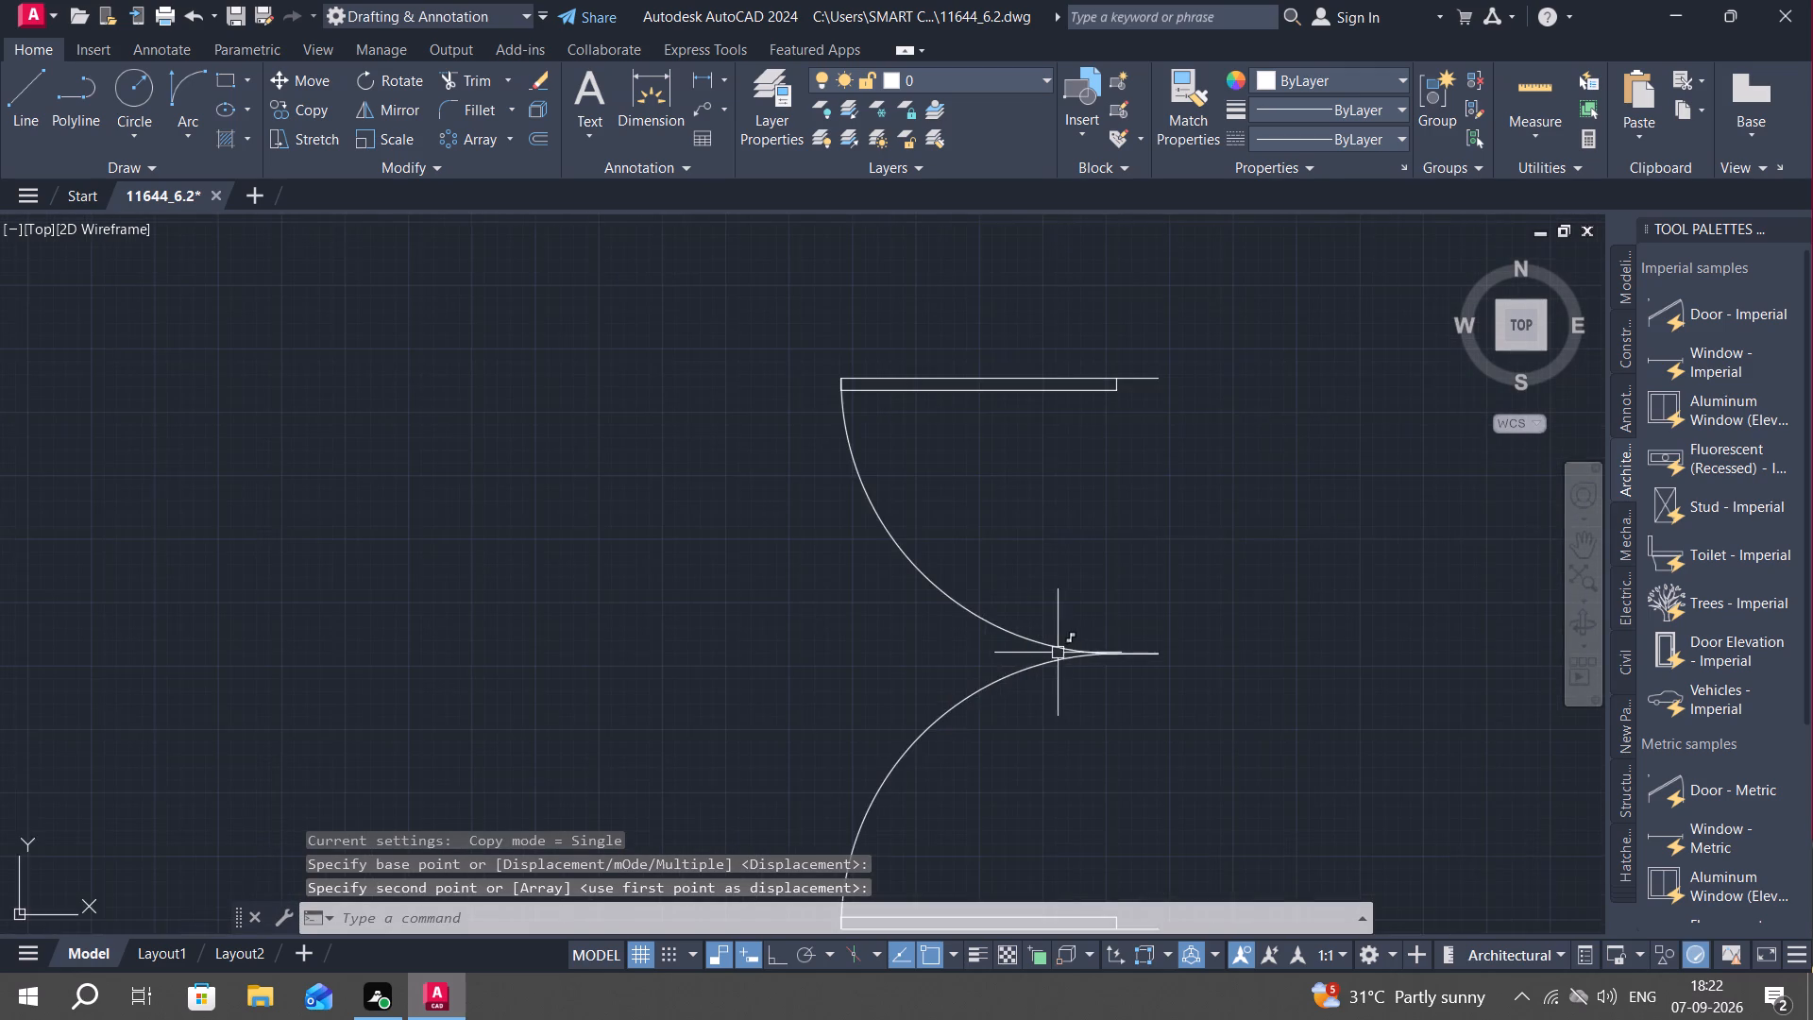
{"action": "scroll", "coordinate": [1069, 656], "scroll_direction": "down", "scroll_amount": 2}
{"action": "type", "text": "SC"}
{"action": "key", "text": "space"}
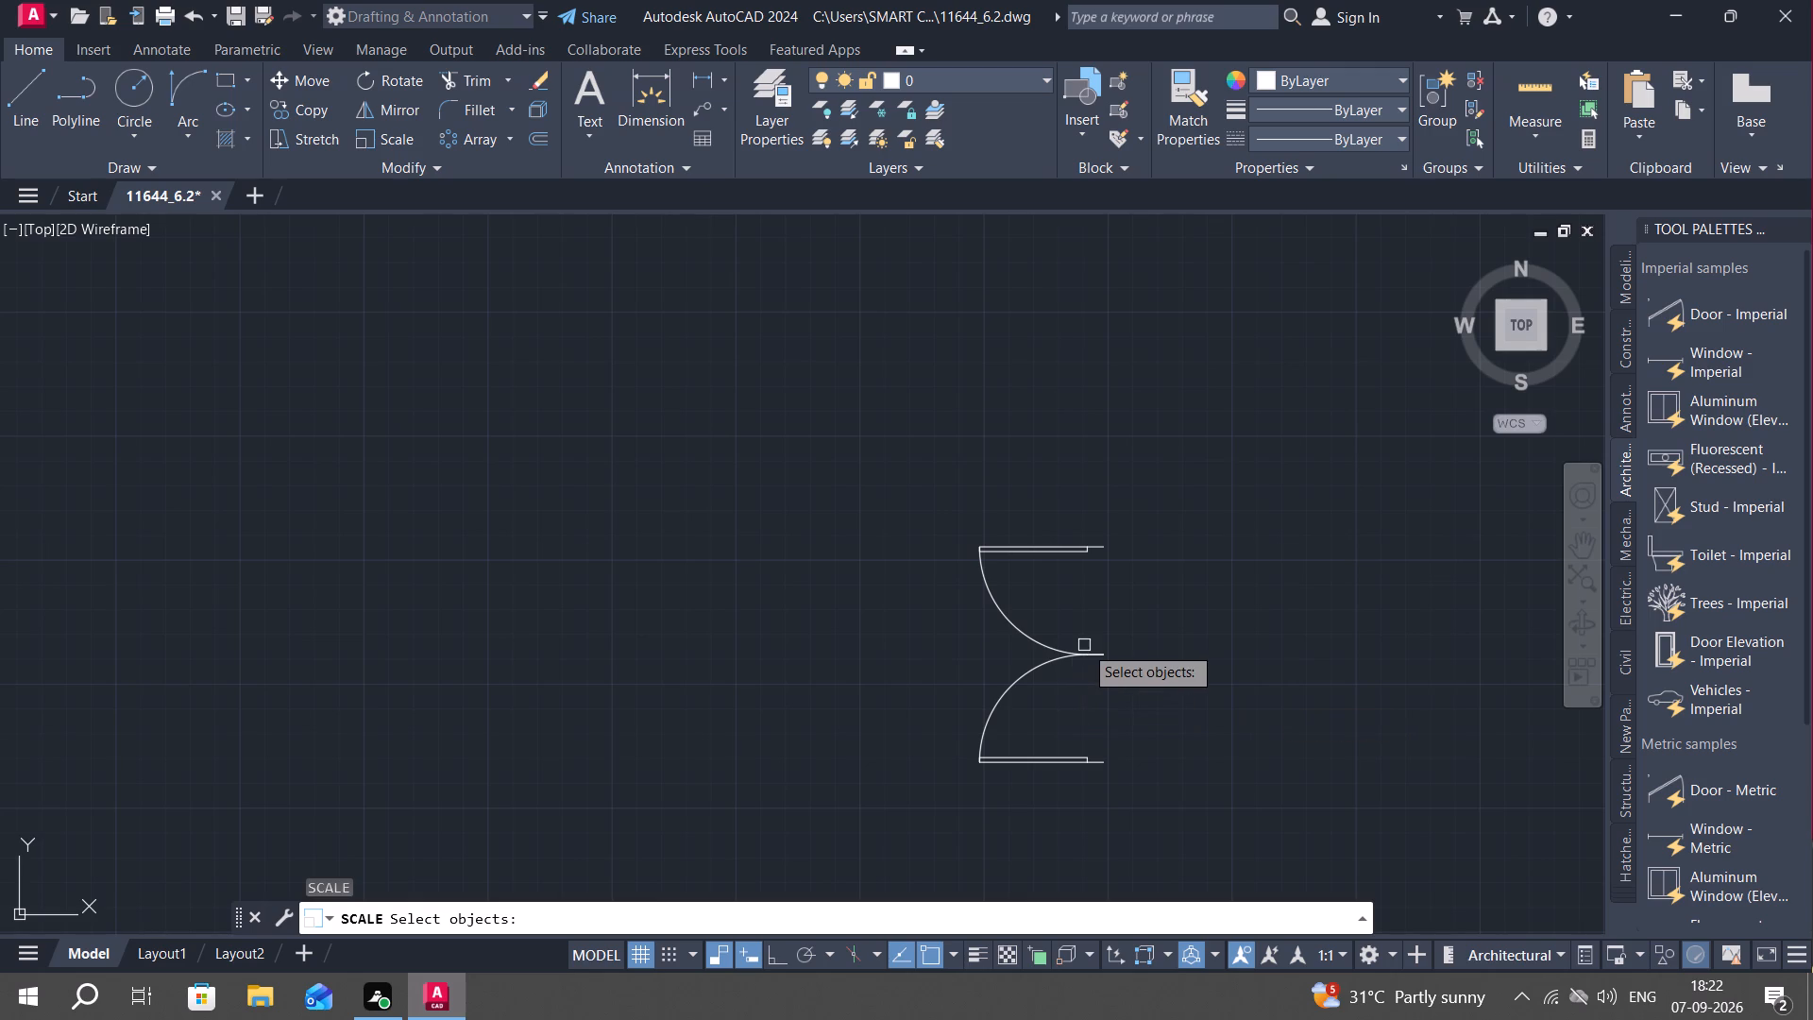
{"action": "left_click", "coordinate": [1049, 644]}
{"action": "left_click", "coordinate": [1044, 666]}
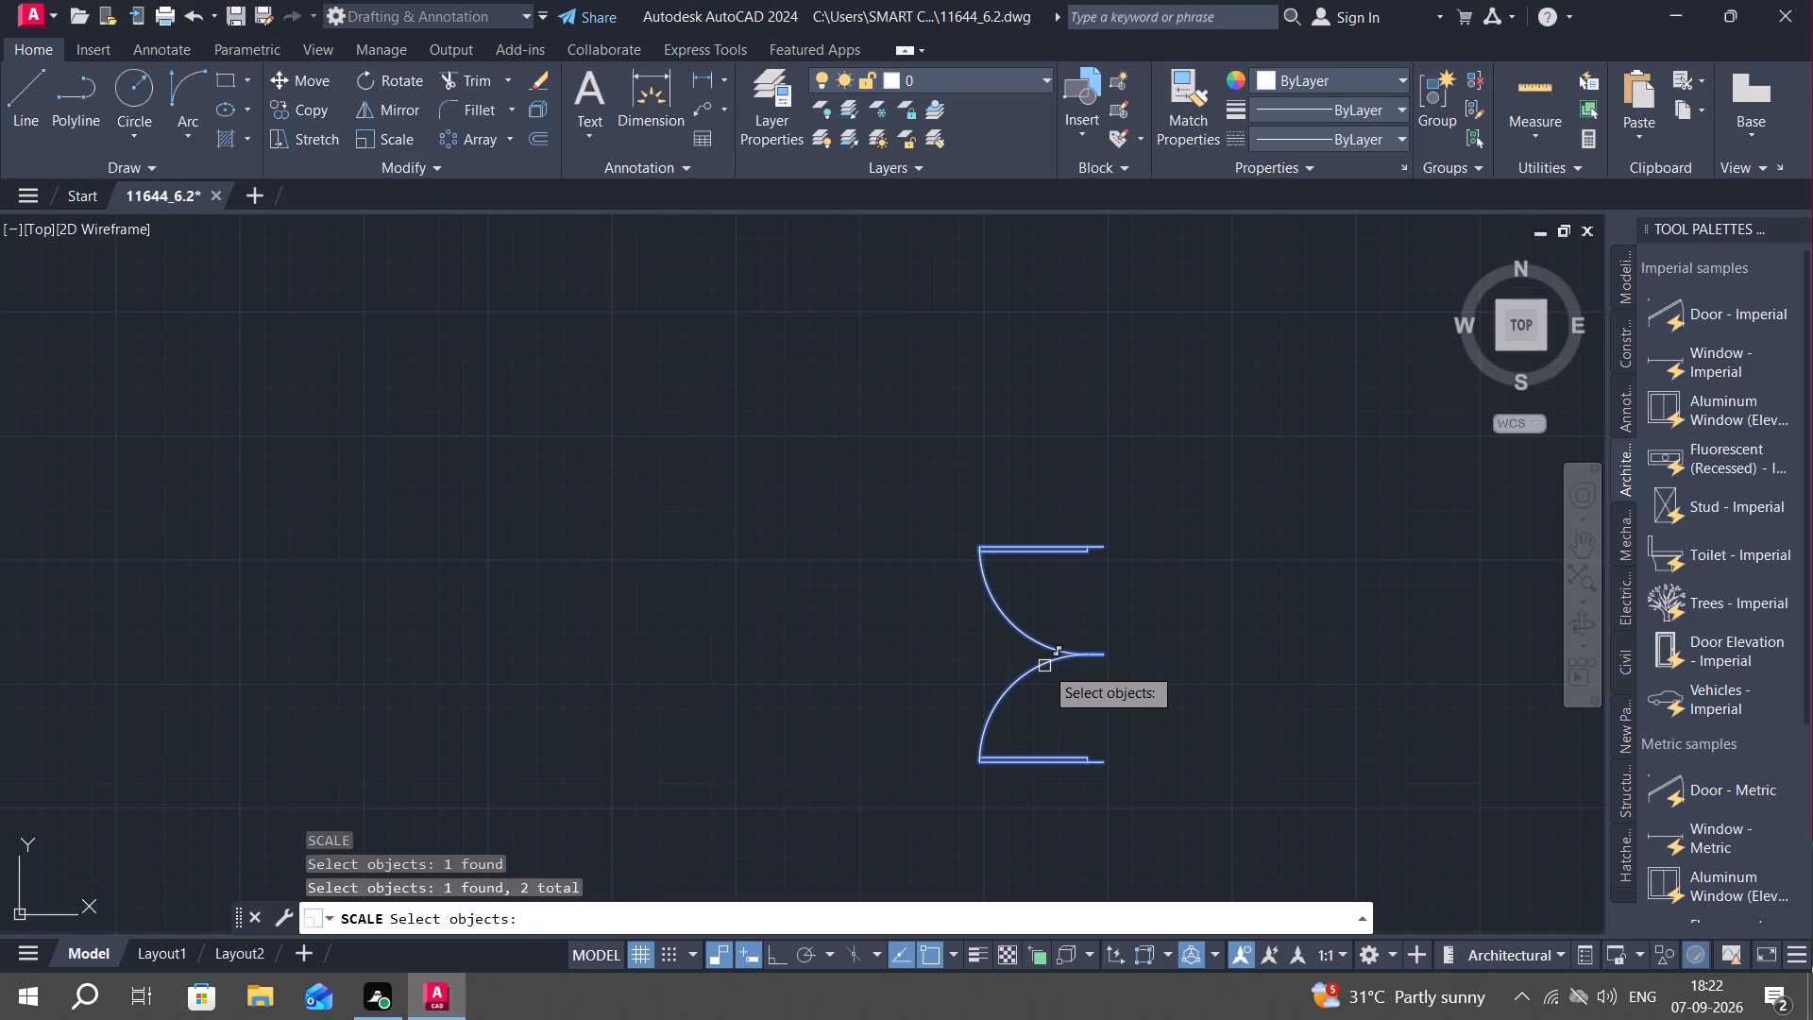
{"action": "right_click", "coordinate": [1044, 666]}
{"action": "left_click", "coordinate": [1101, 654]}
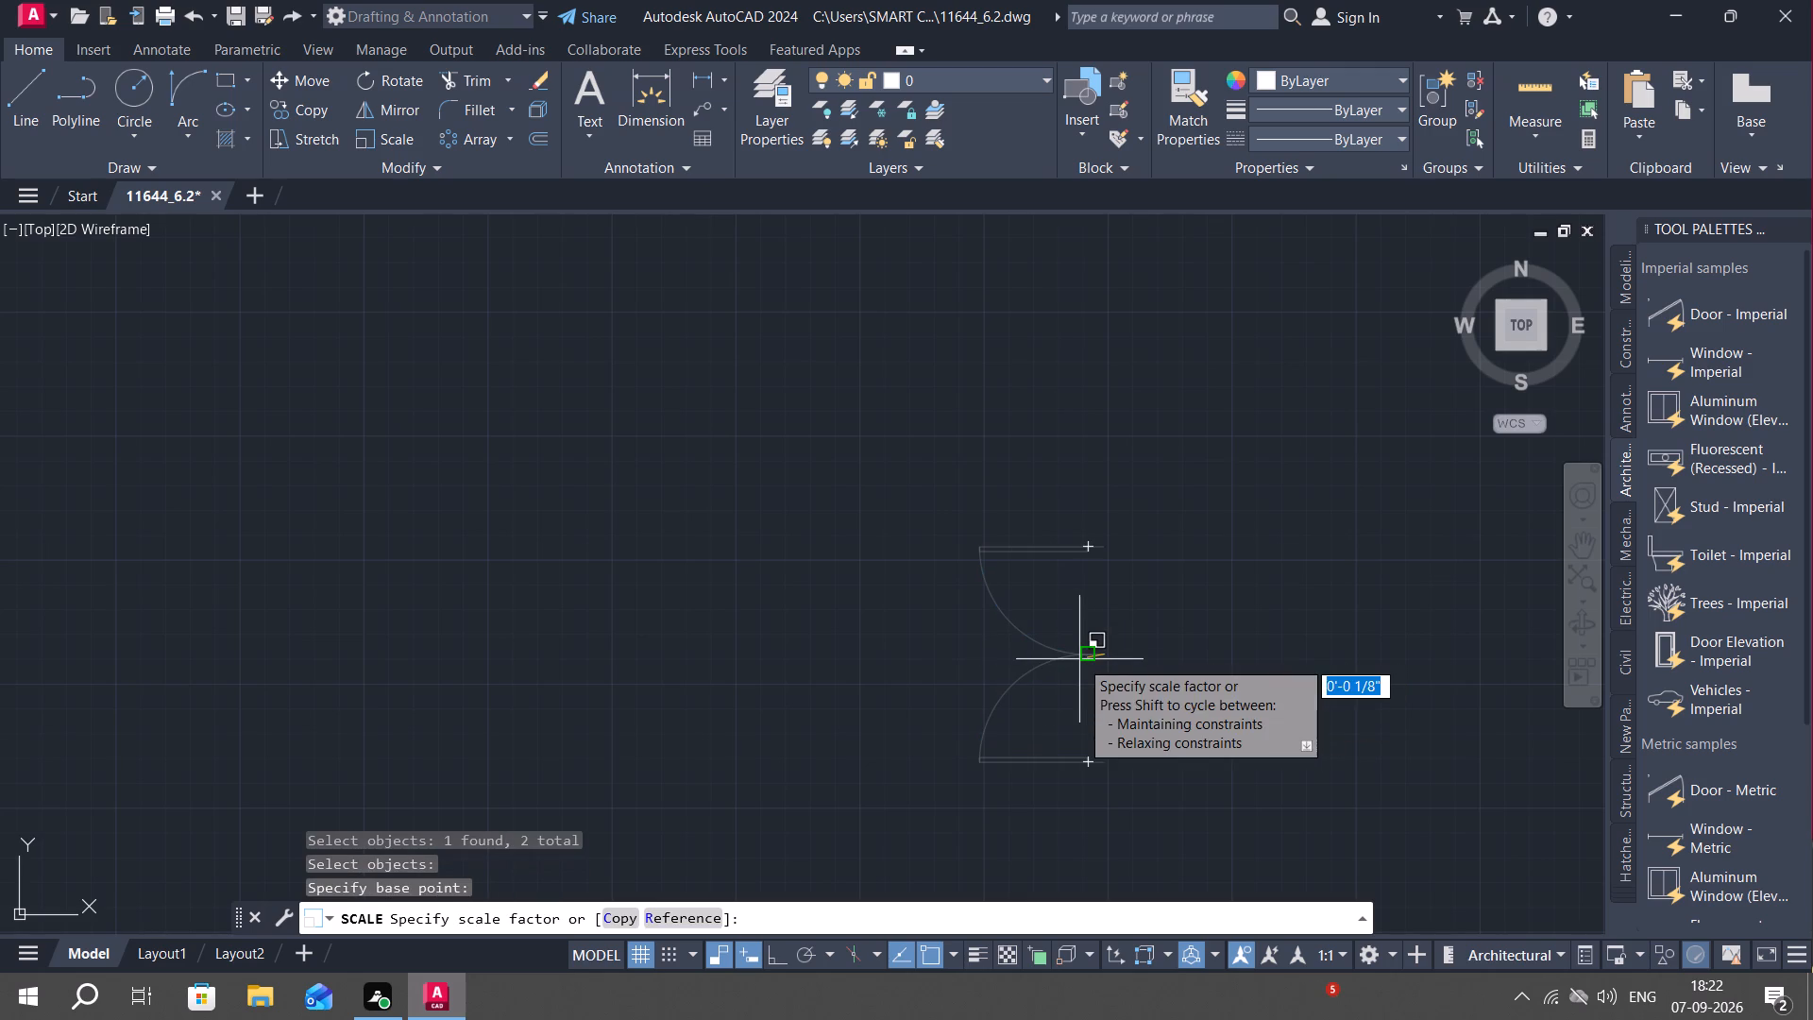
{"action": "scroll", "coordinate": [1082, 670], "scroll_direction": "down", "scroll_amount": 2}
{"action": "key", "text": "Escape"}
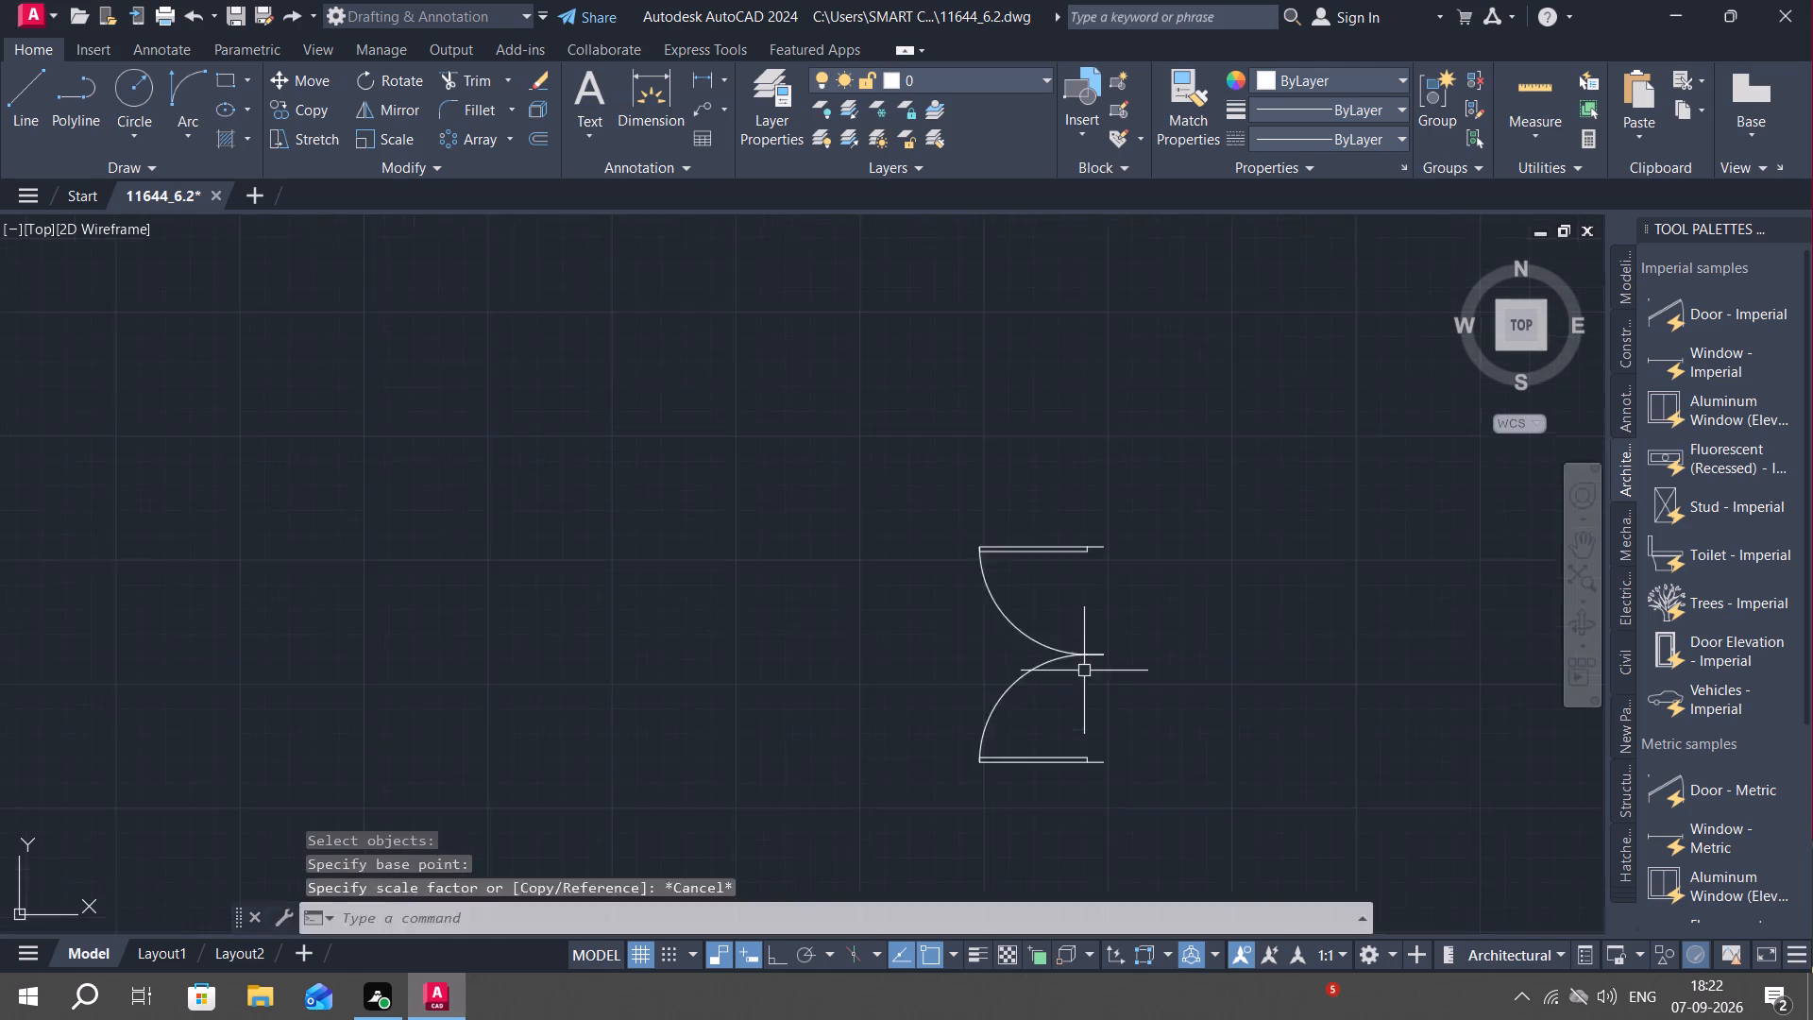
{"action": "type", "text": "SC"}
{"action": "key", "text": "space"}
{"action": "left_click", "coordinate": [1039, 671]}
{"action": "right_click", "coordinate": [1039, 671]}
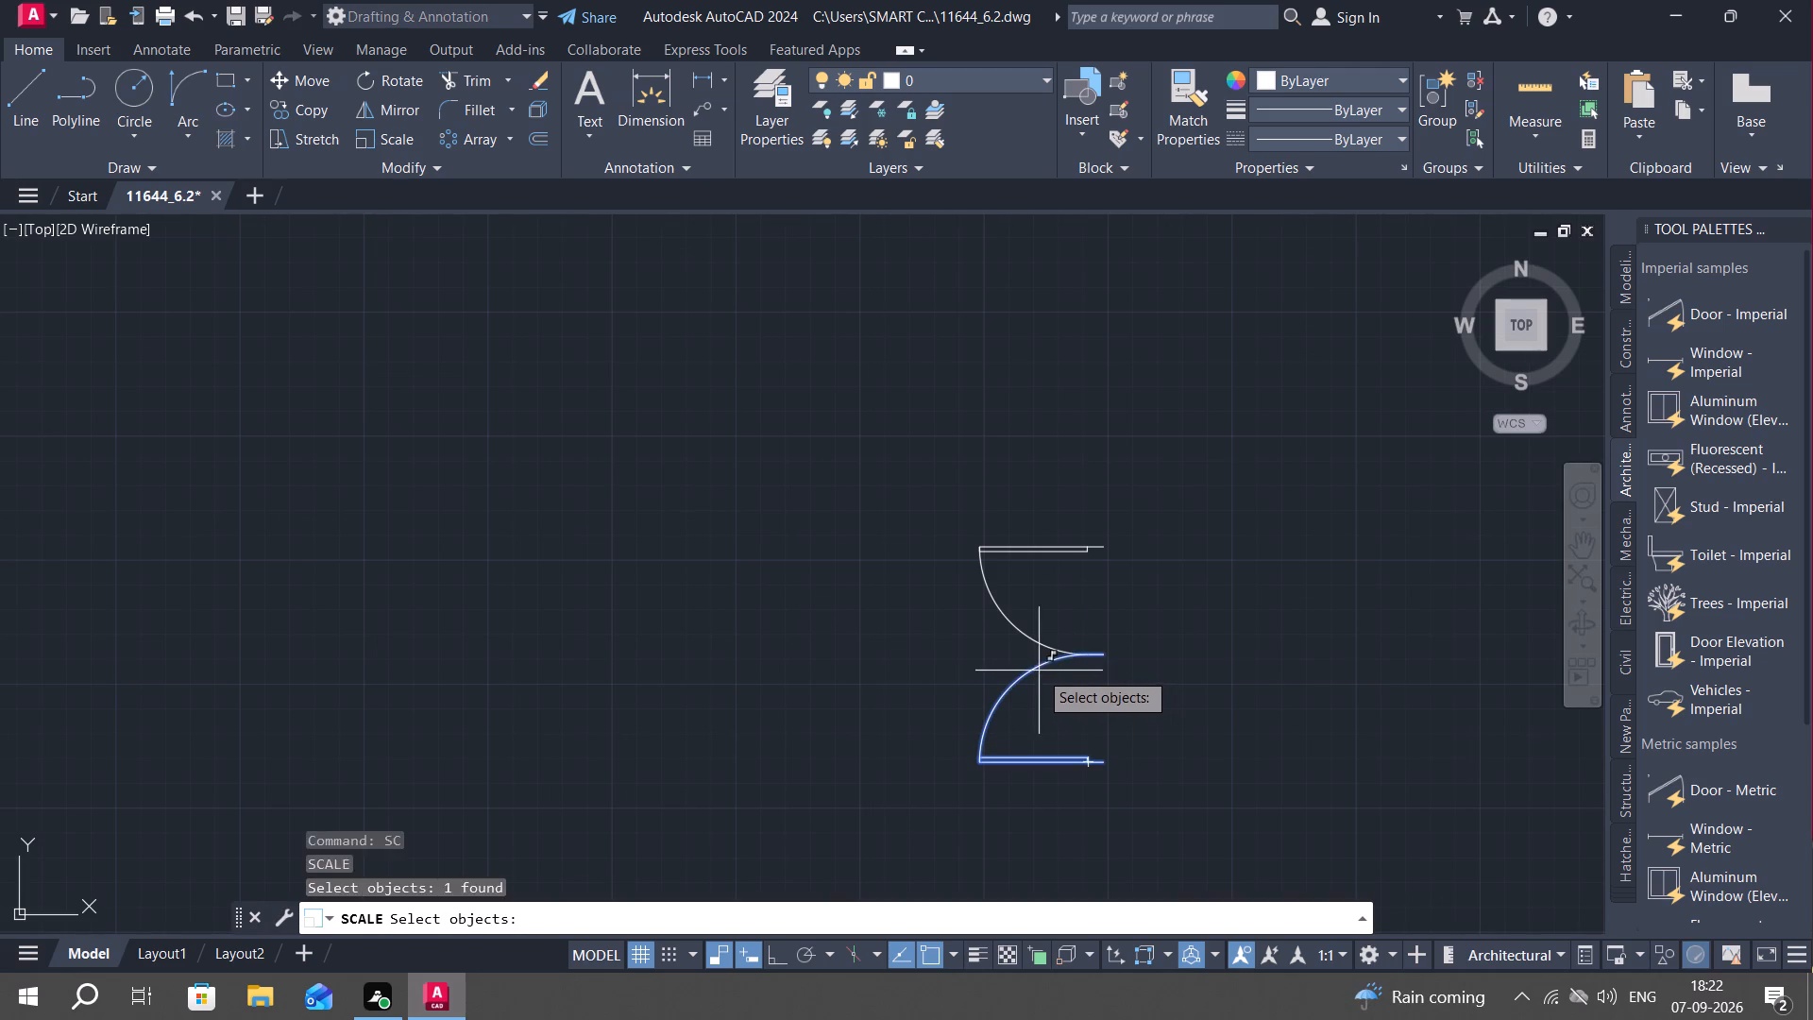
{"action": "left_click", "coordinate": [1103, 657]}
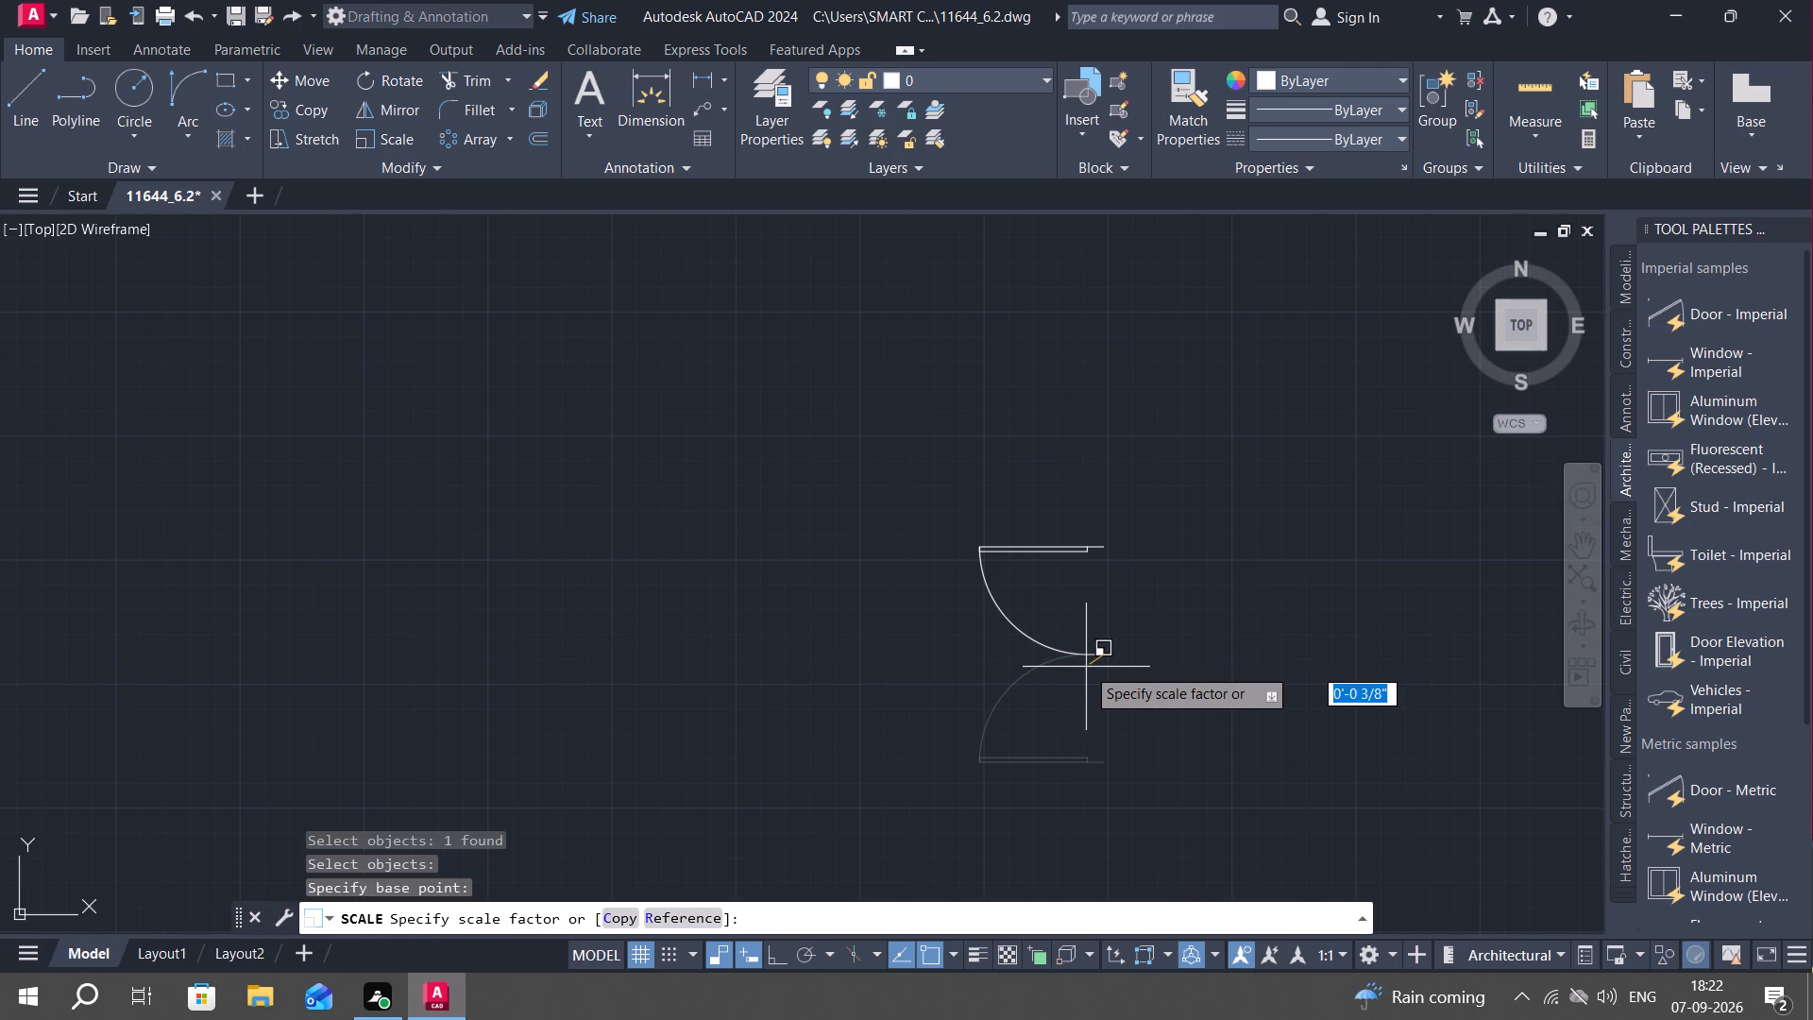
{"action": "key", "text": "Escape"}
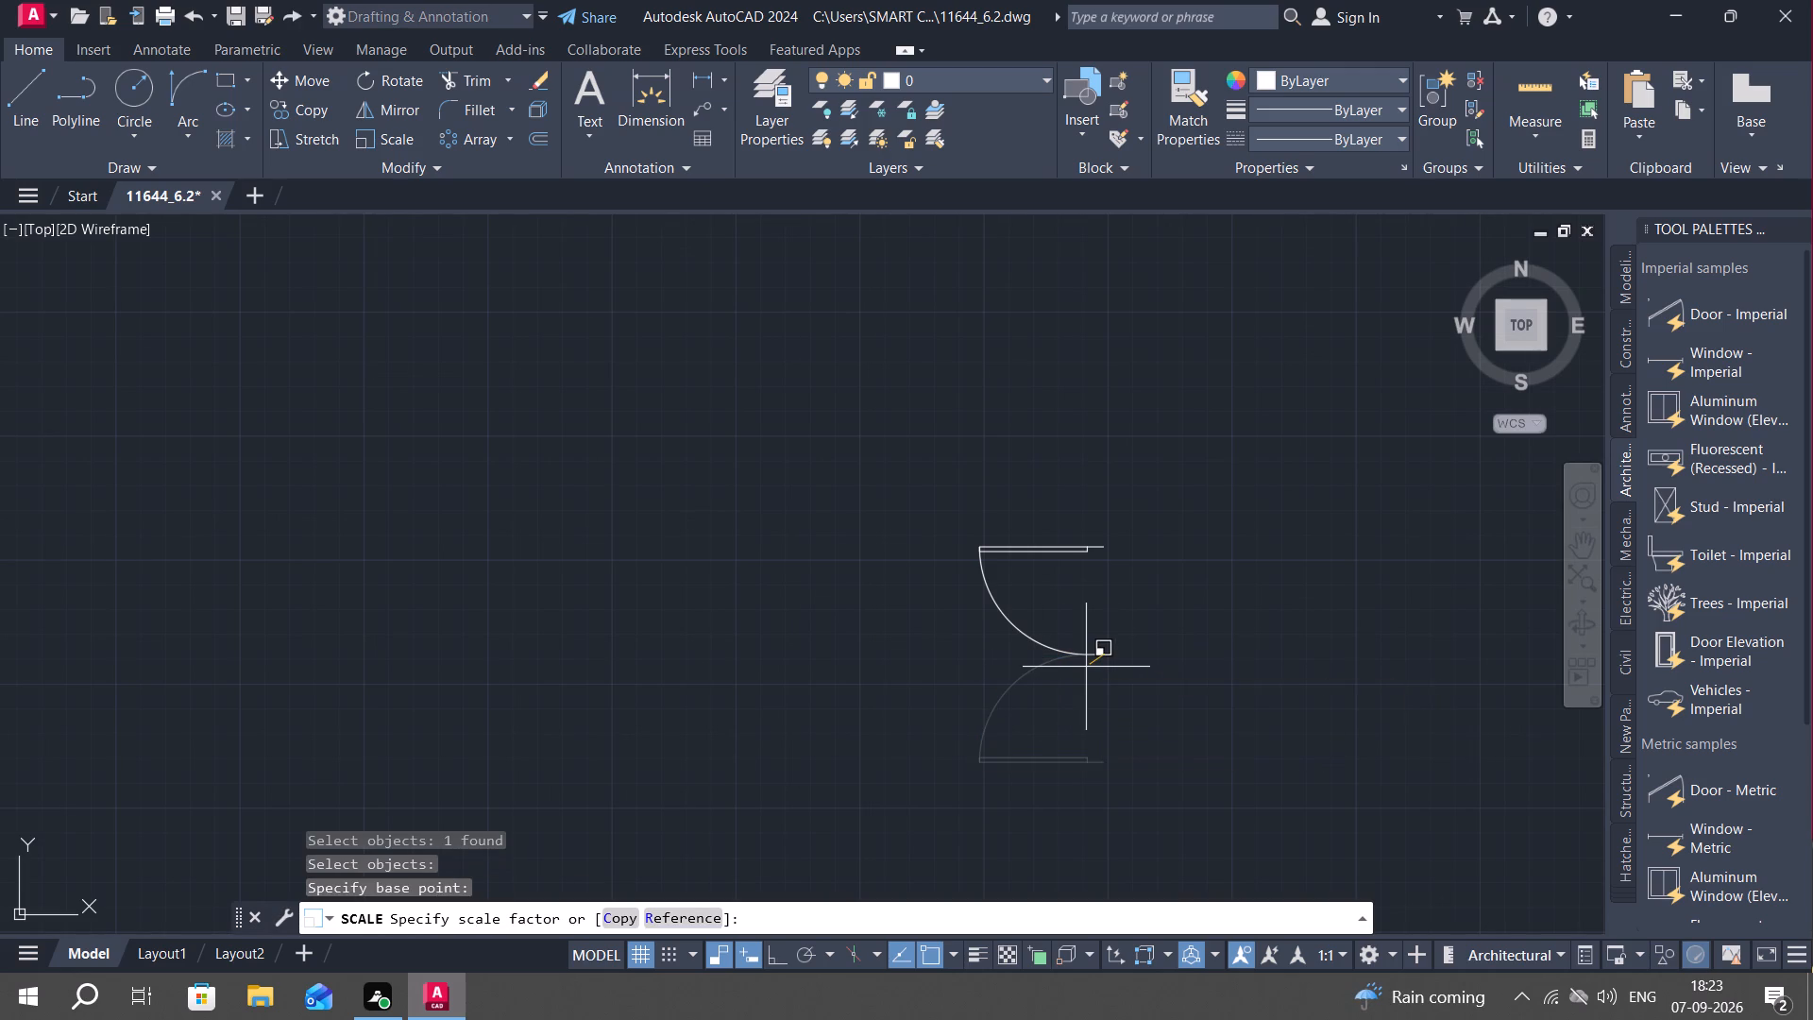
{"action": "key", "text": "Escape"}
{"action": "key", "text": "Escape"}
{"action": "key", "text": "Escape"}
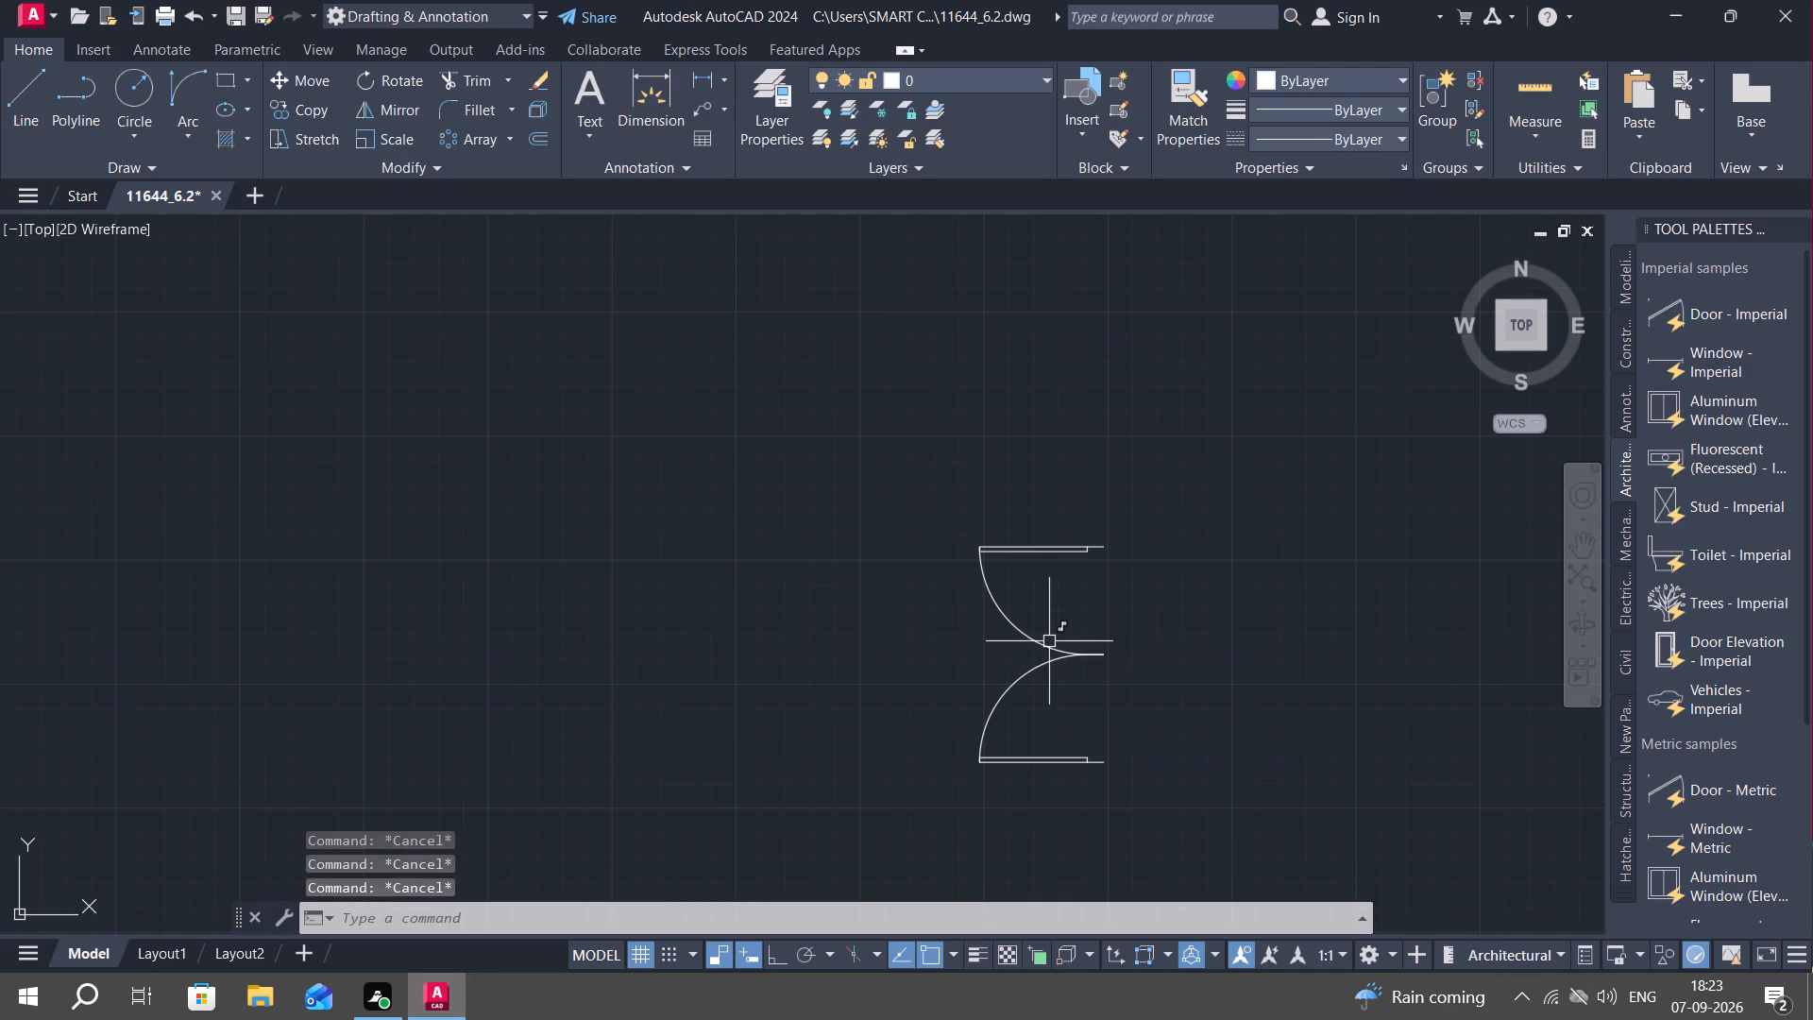
Delete the upper leaf of the double door copied below the plan.
{"action": "left_click", "coordinate": [1038, 641]}
{"action": "key", "text": "Delete"}
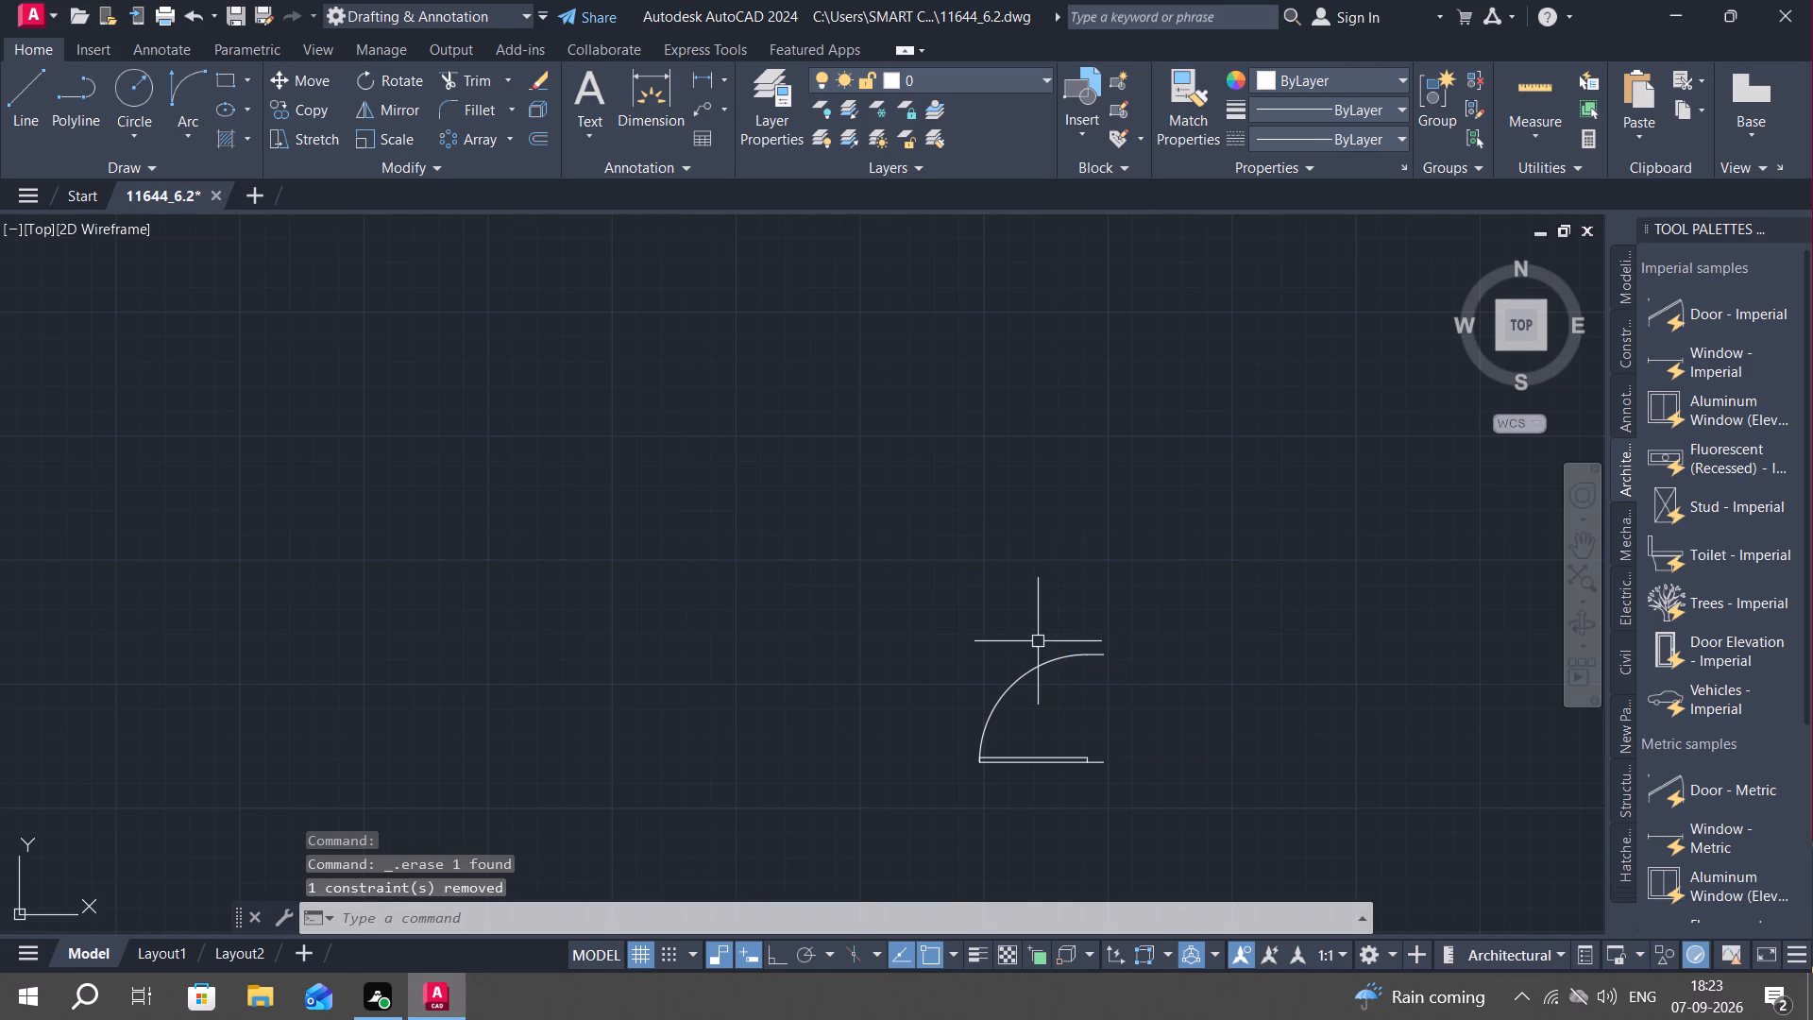
Scale the remaining door leaf up to roughly twice its size from the free end of its bottom line.
{"action": "type", "text": "SC"}
{"action": "key", "text": "space"}
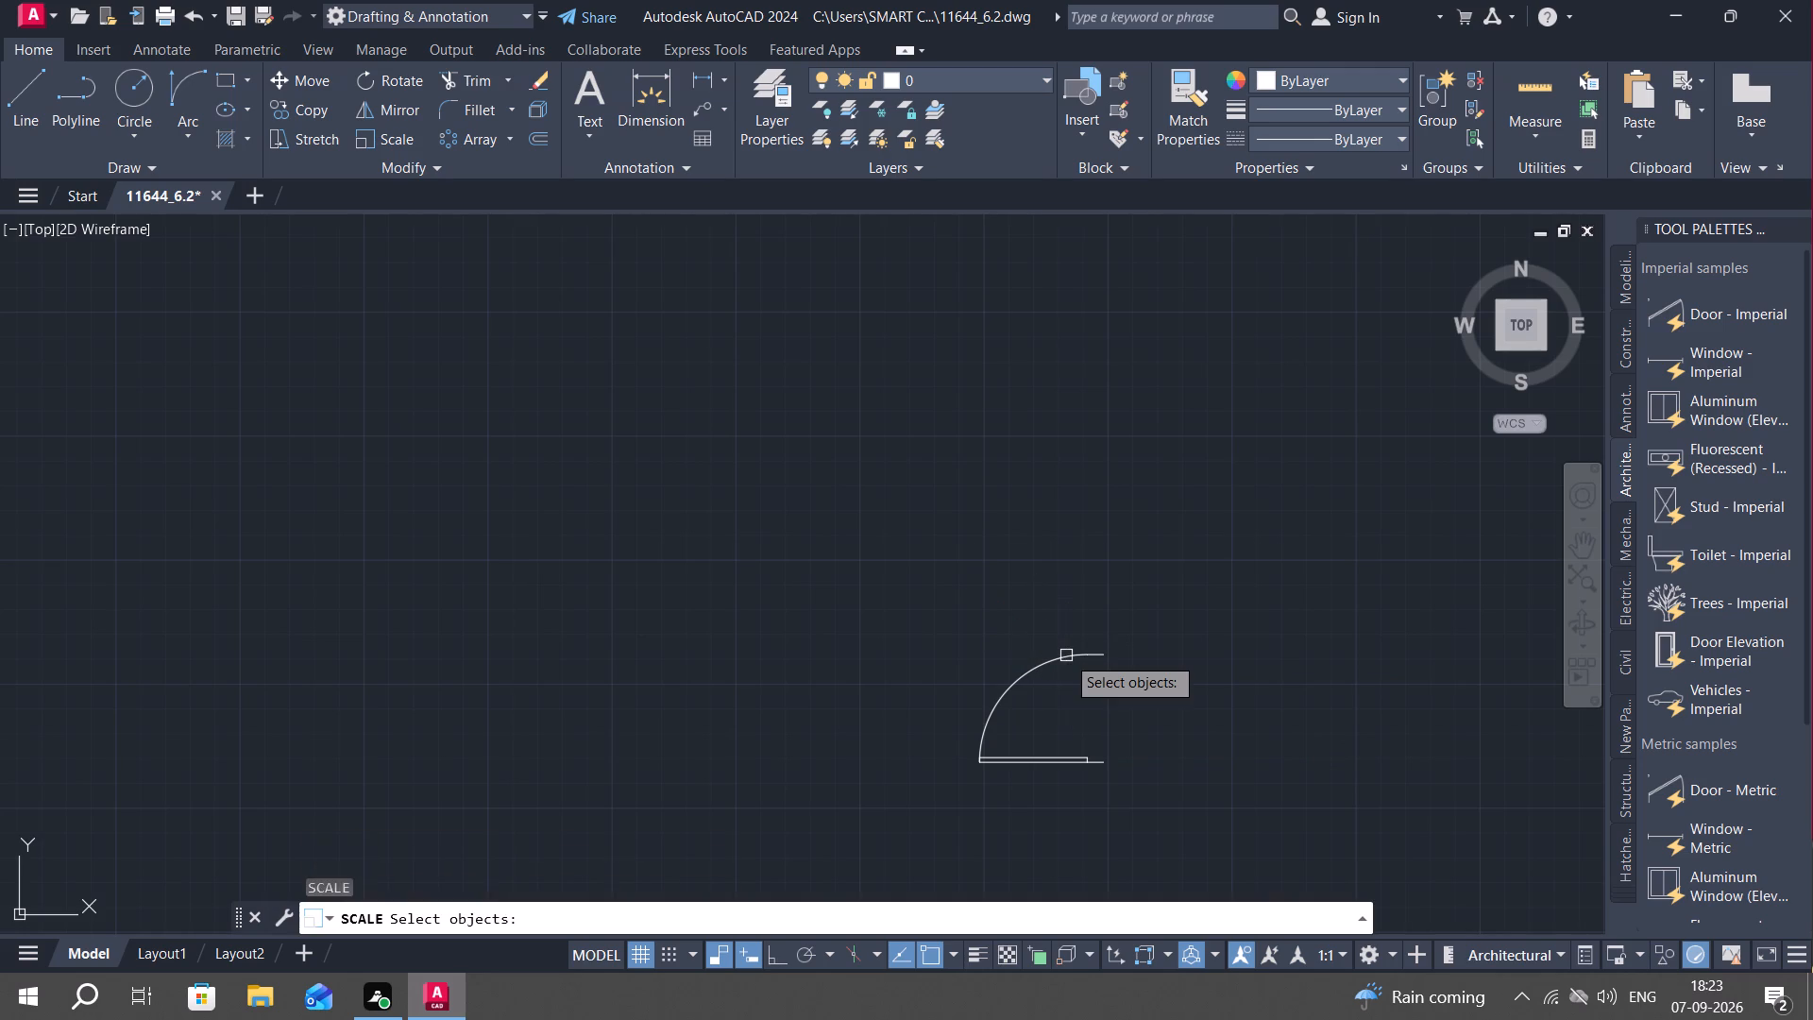
{"action": "left_click", "coordinate": [1066, 655]}
{"action": "right_click", "coordinate": [1065, 677]}
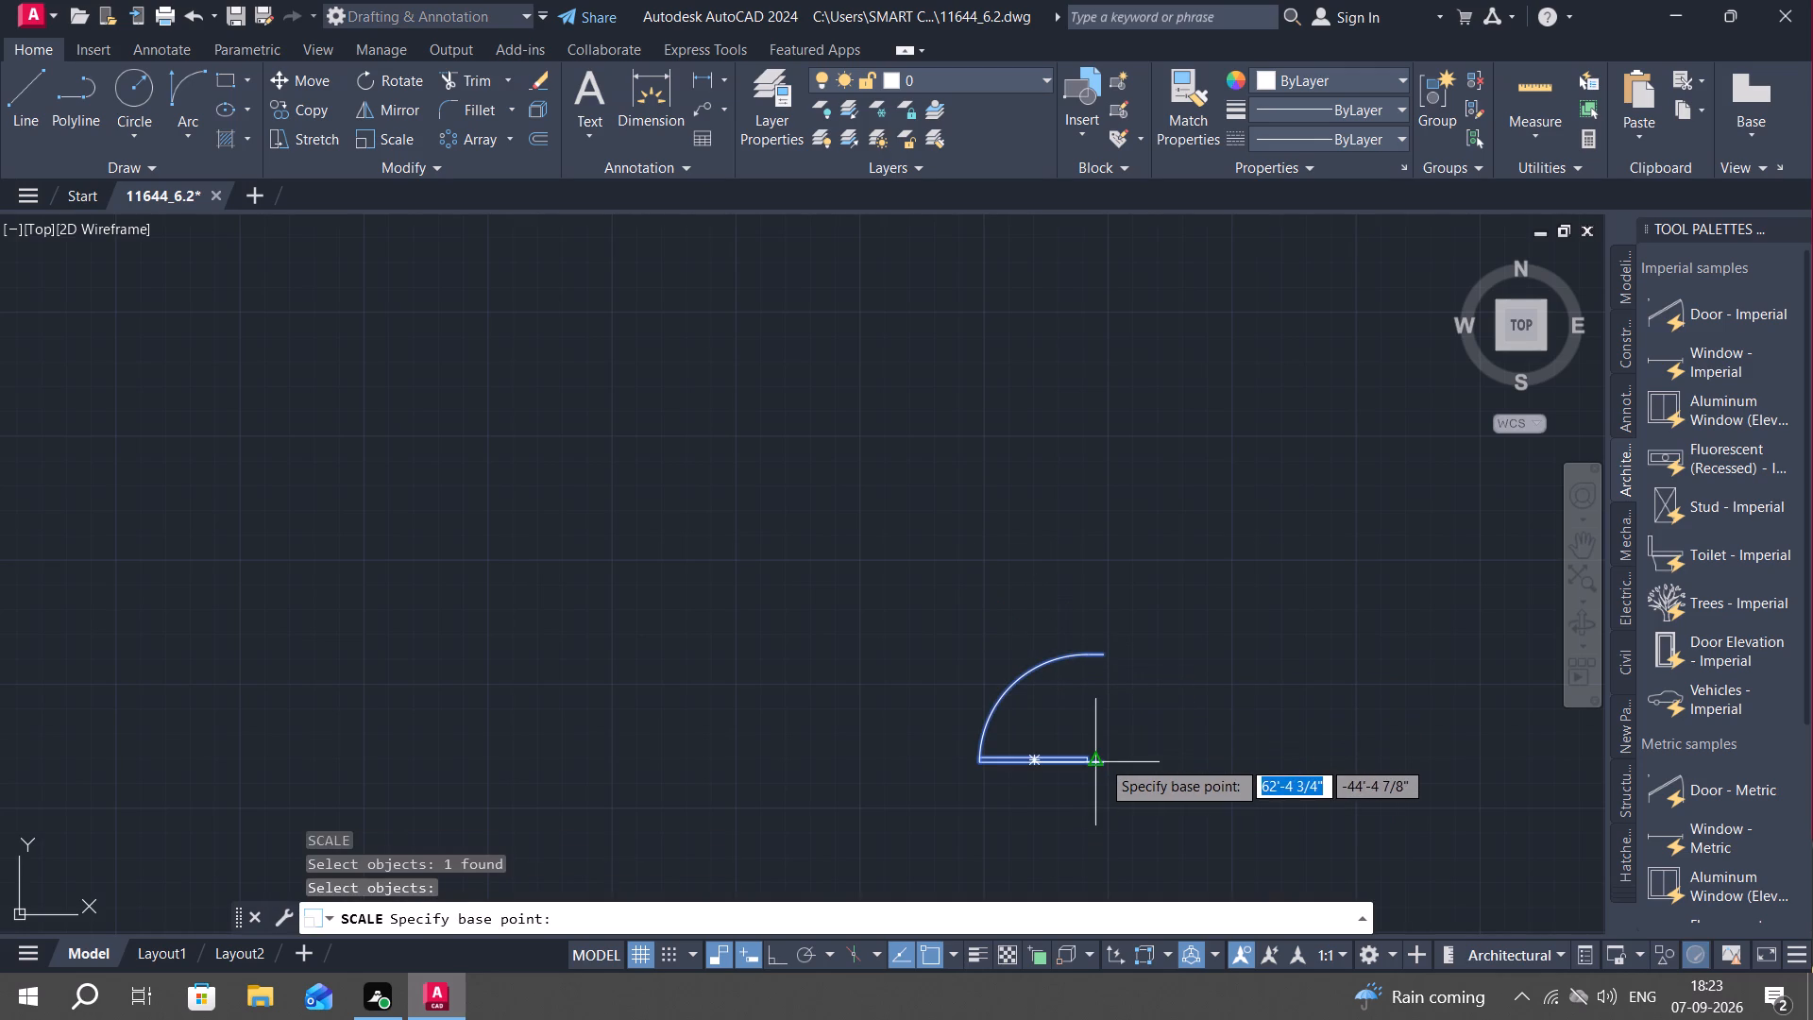
{"action": "left_click", "coordinate": [1106, 759]}
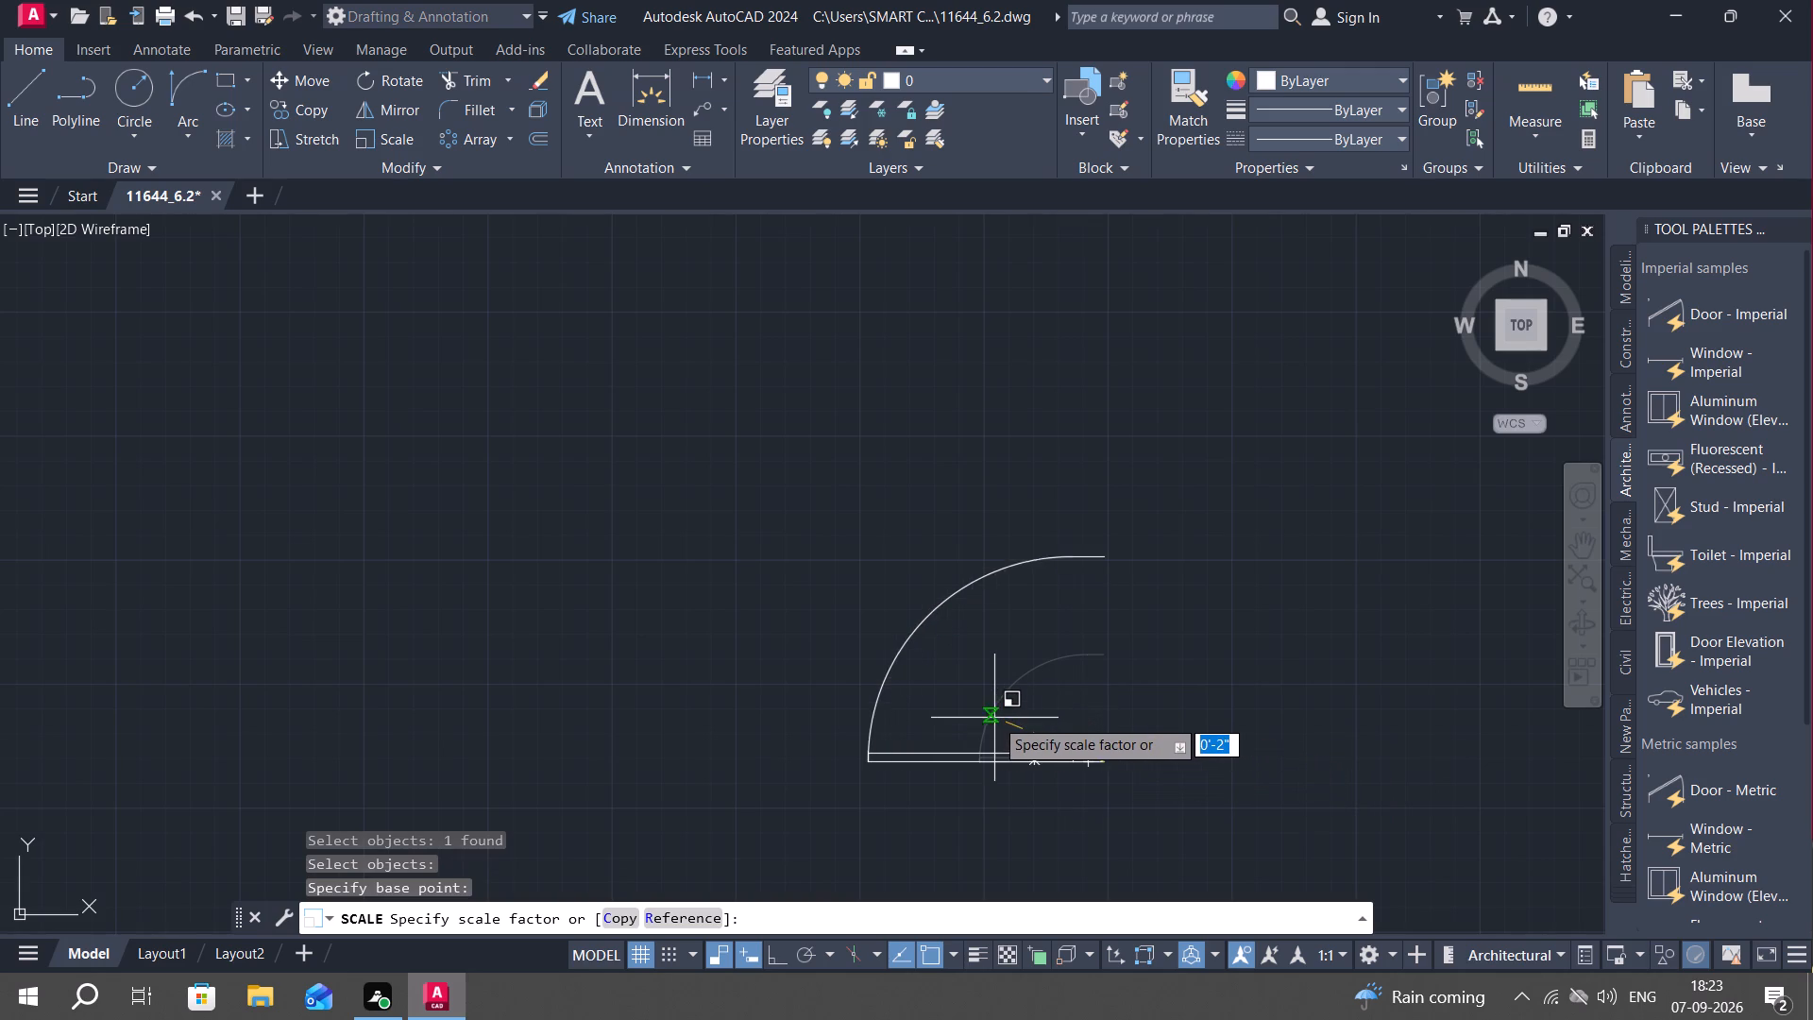
{"action": "left_click", "coordinate": [1004, 716]}
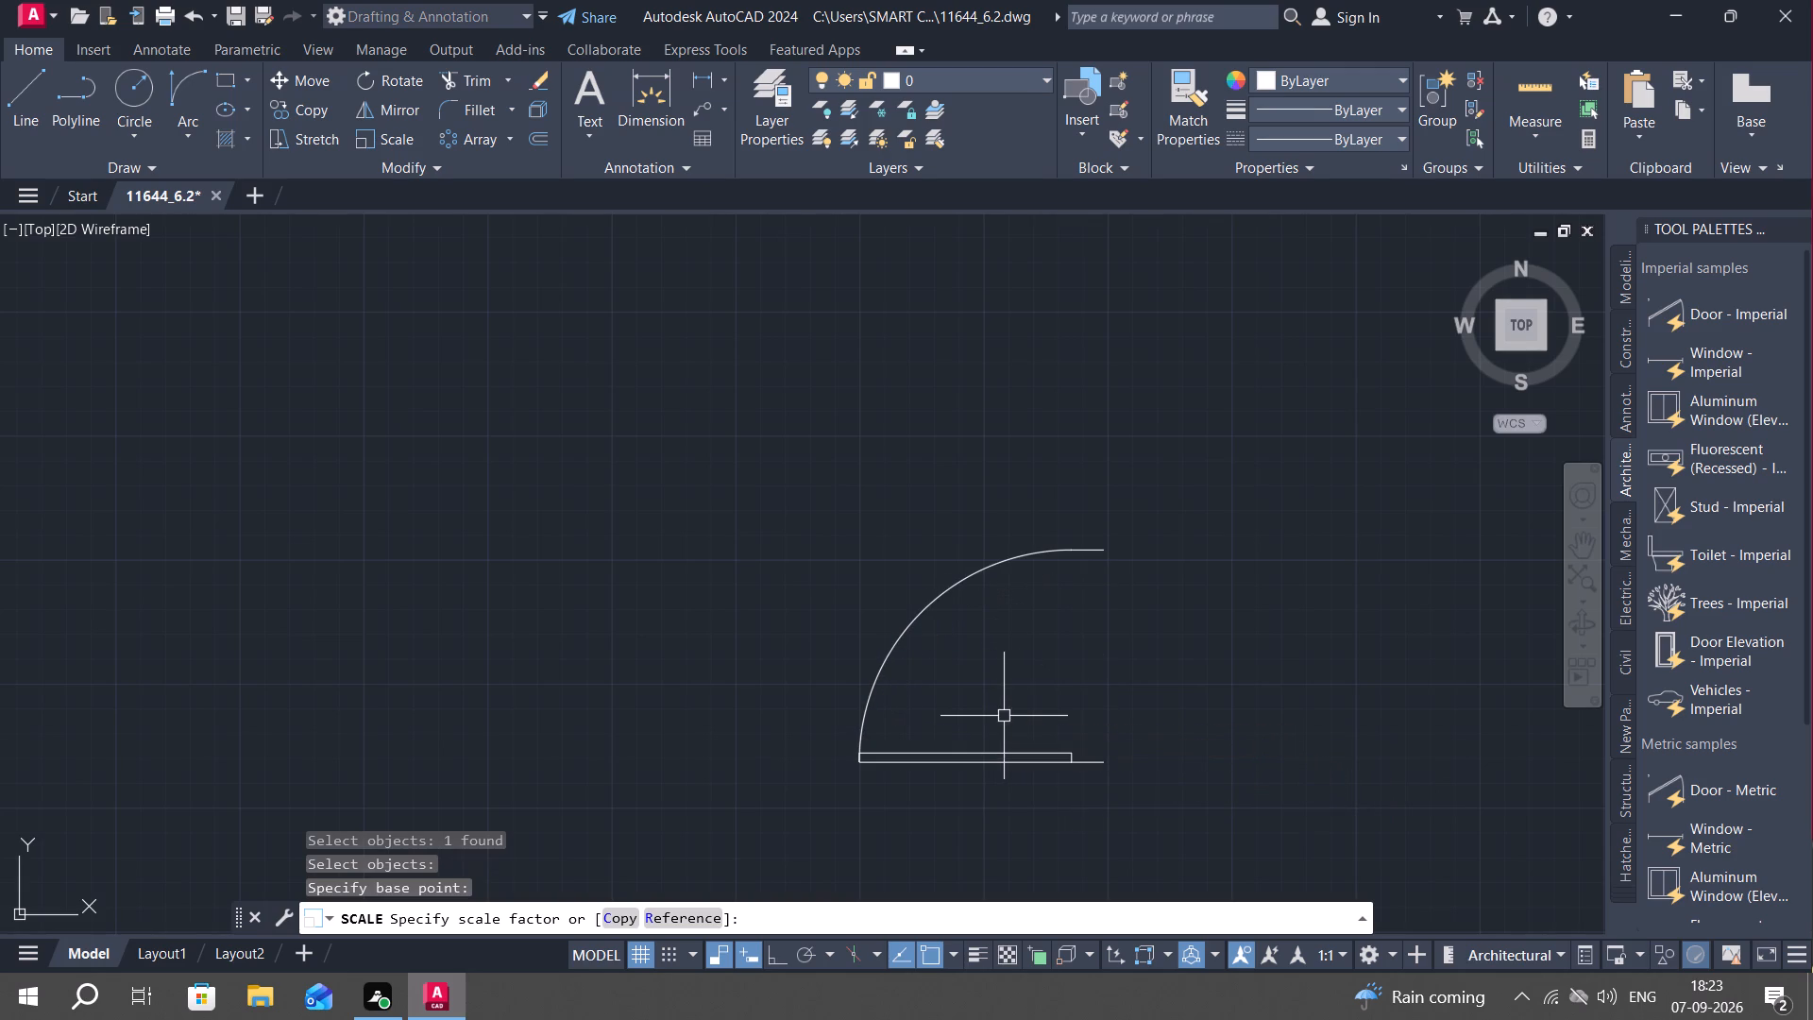
Mirror the enlarged leaf upward about a near-horizontal line through its arc's end, with ortho on and the original kept.
{"action": "key", "text": "m"}
{"action": "key", "text": "i"}
{"action": "key", "text": "space"}
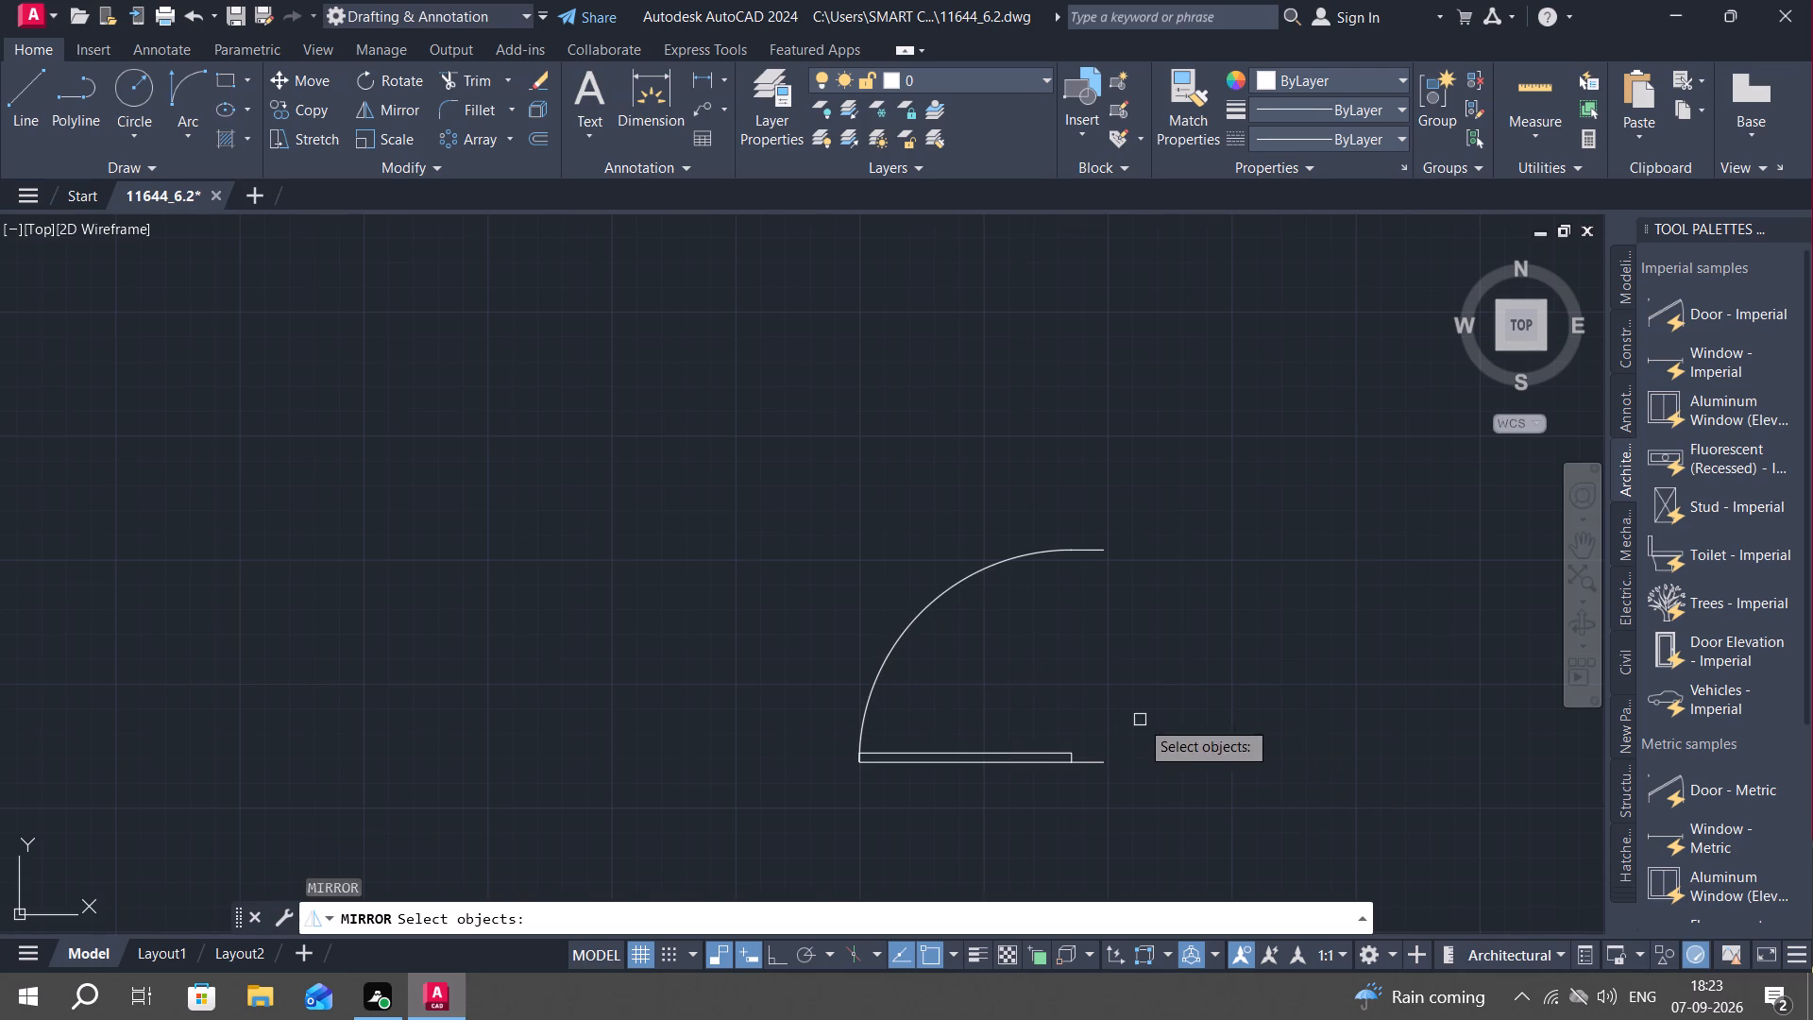
{"action": "left_click", "coordinate": [1059, 752]}
{"action": "right_click", "coordinate": [1057, 751]}
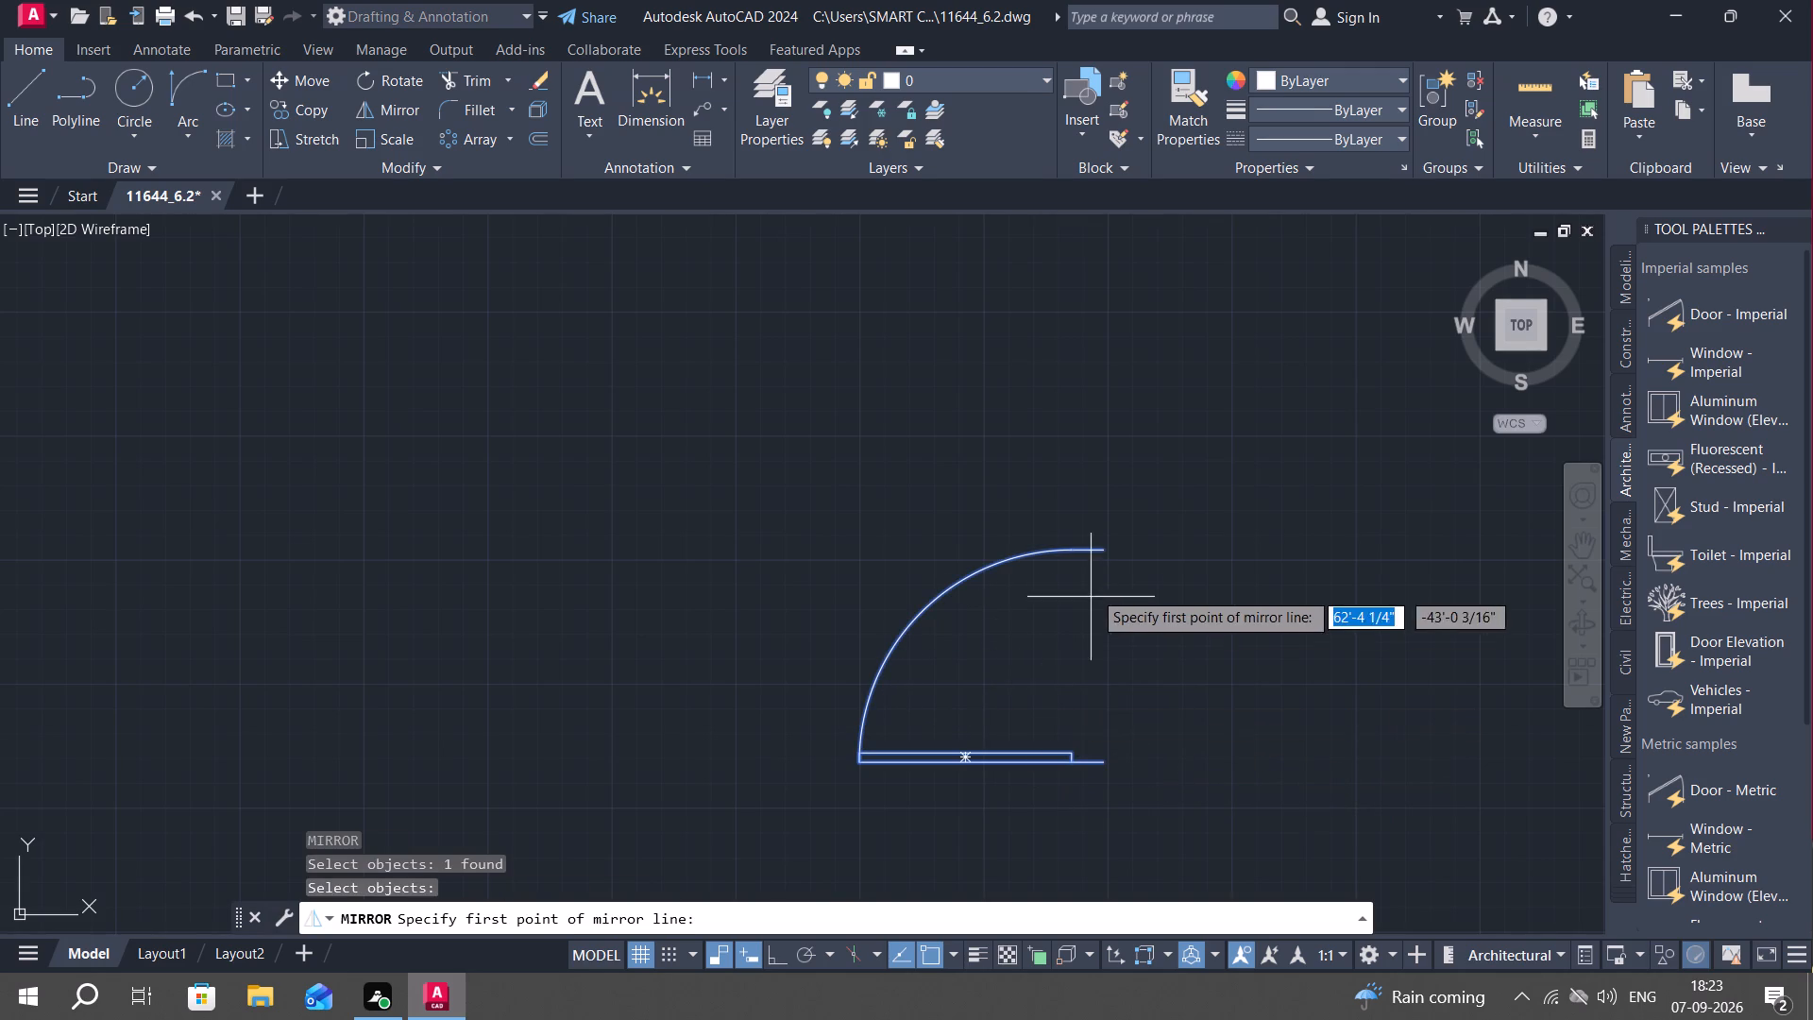
{"action": "left_click", "coordinate": [1108, 553]}
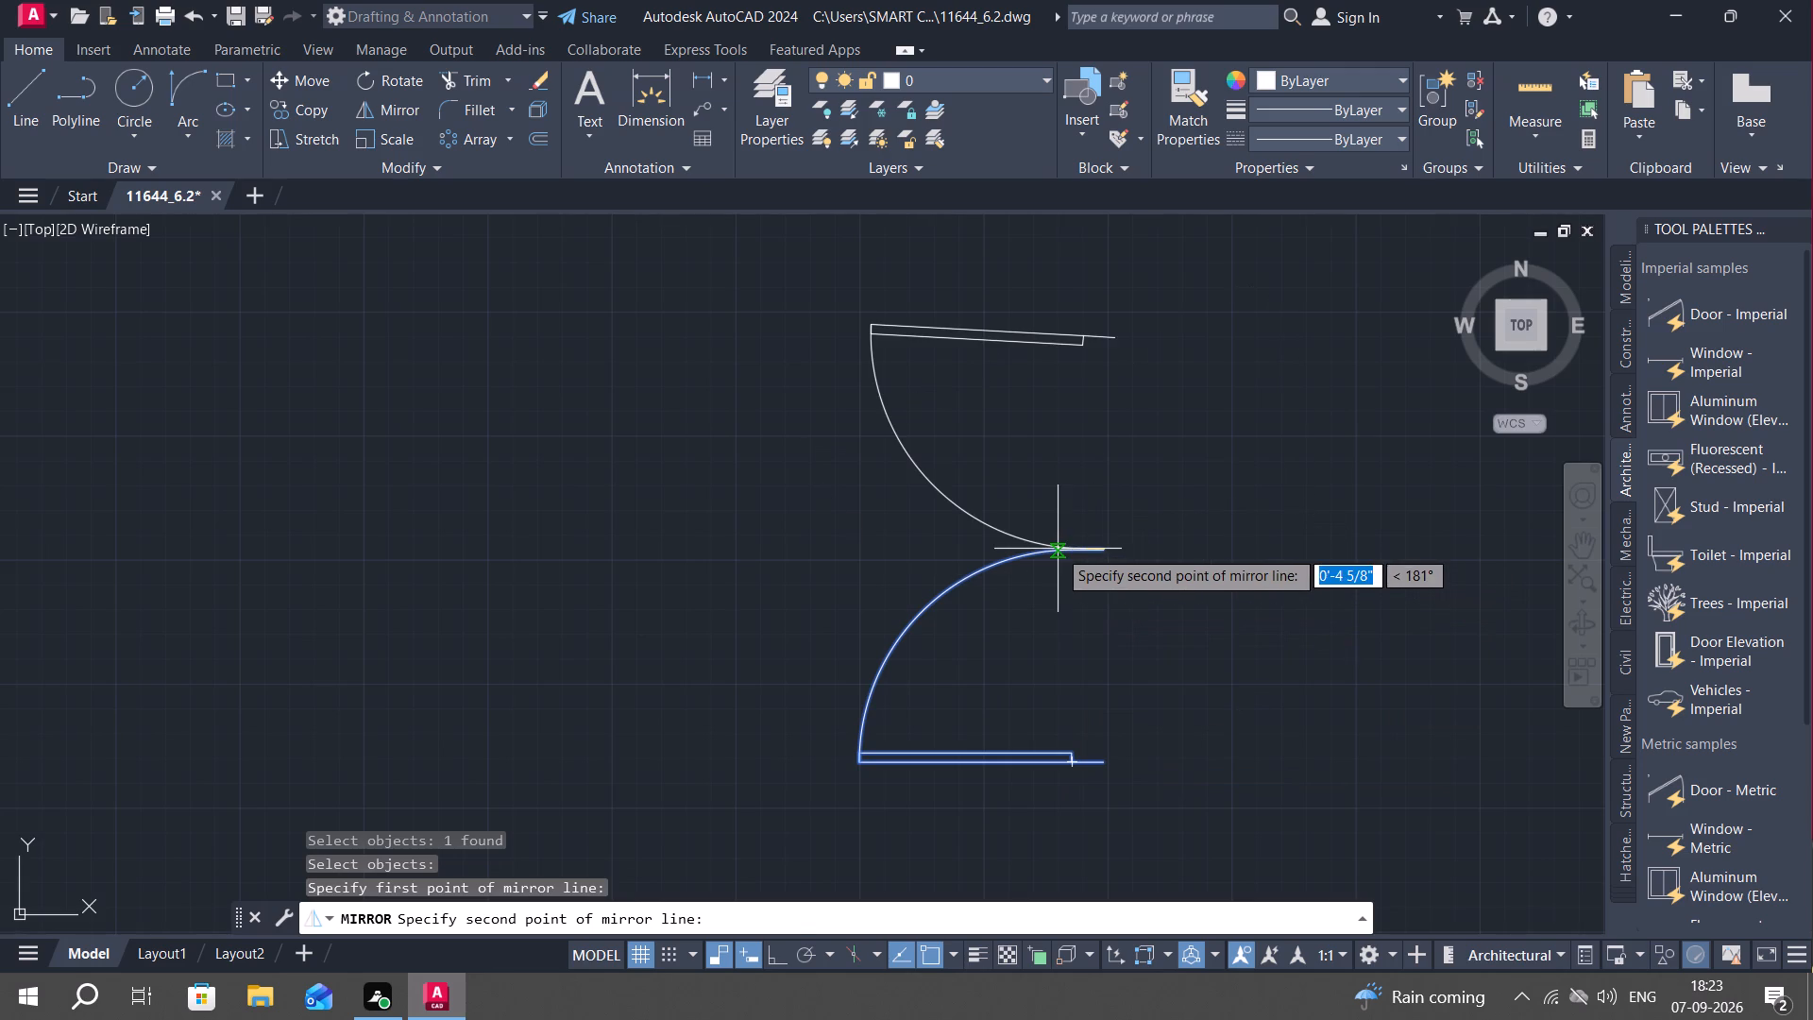
{"action": "key", "text": "F8"}
{"action": "left_click", "coordinate": [1058, 549]}
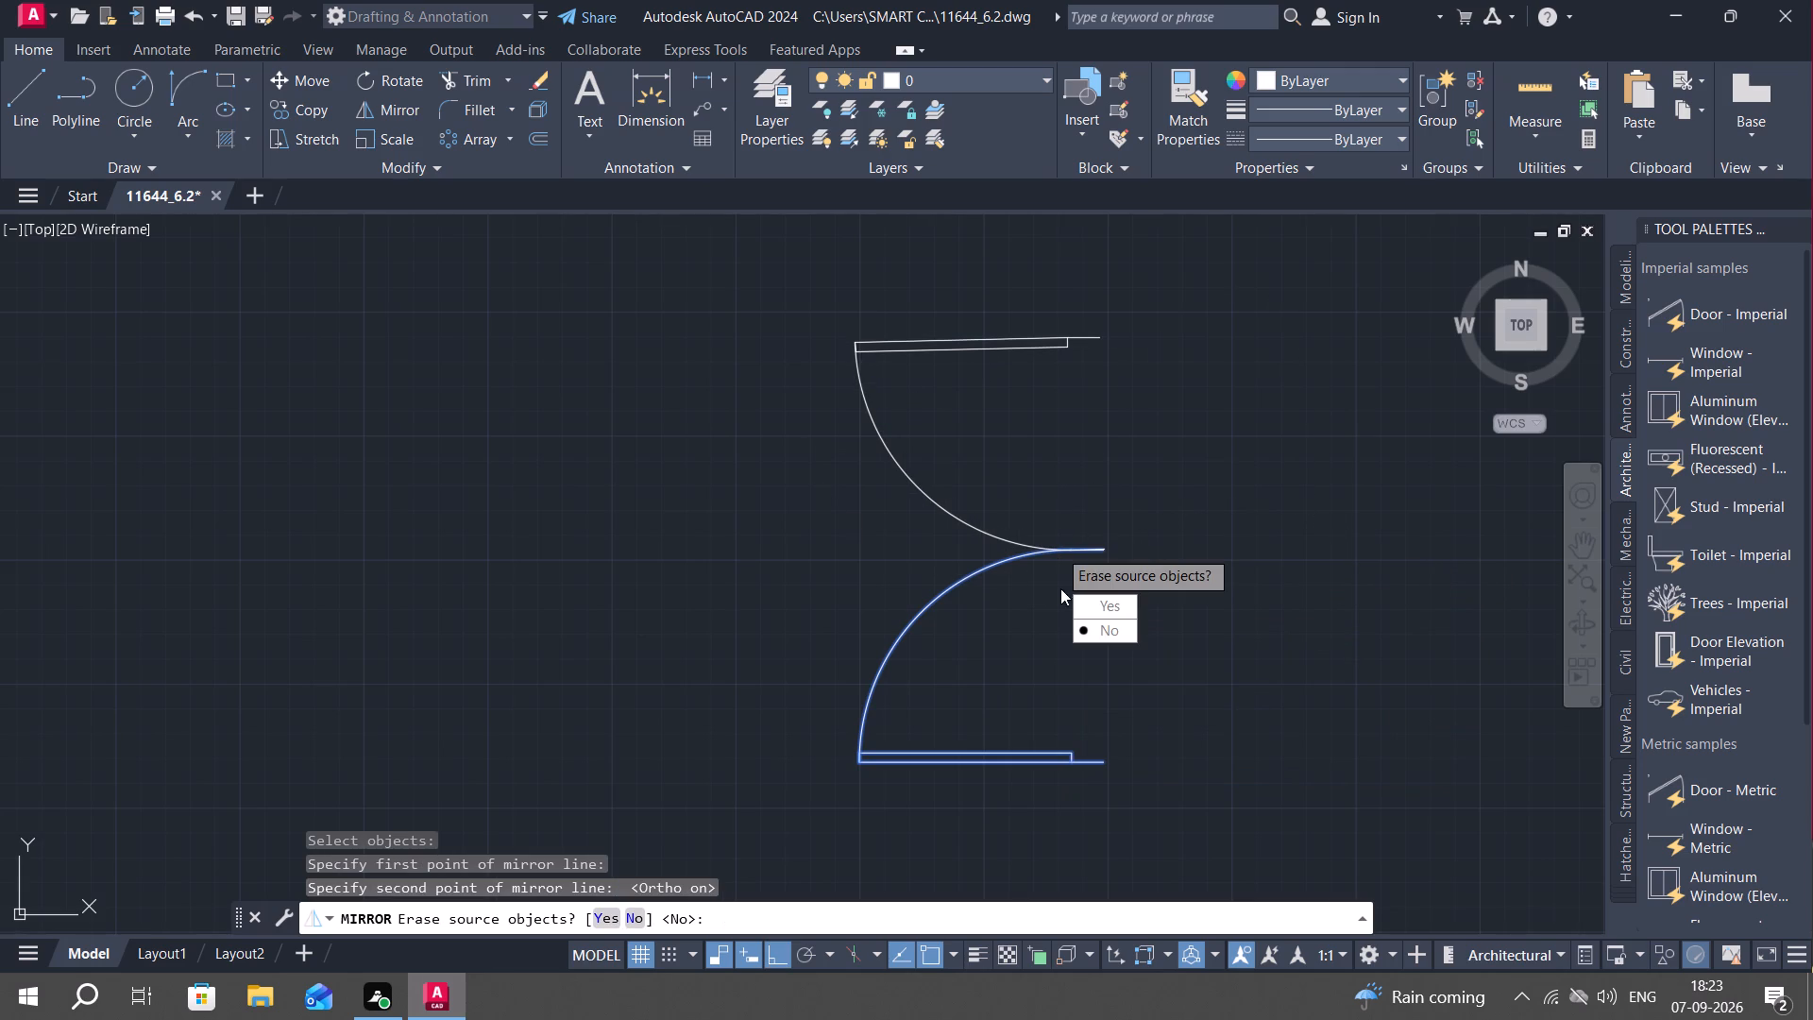
{"action": "left_click_drag", "start_coordinate": [1080, 626], "coordinate": [1058, 549]}
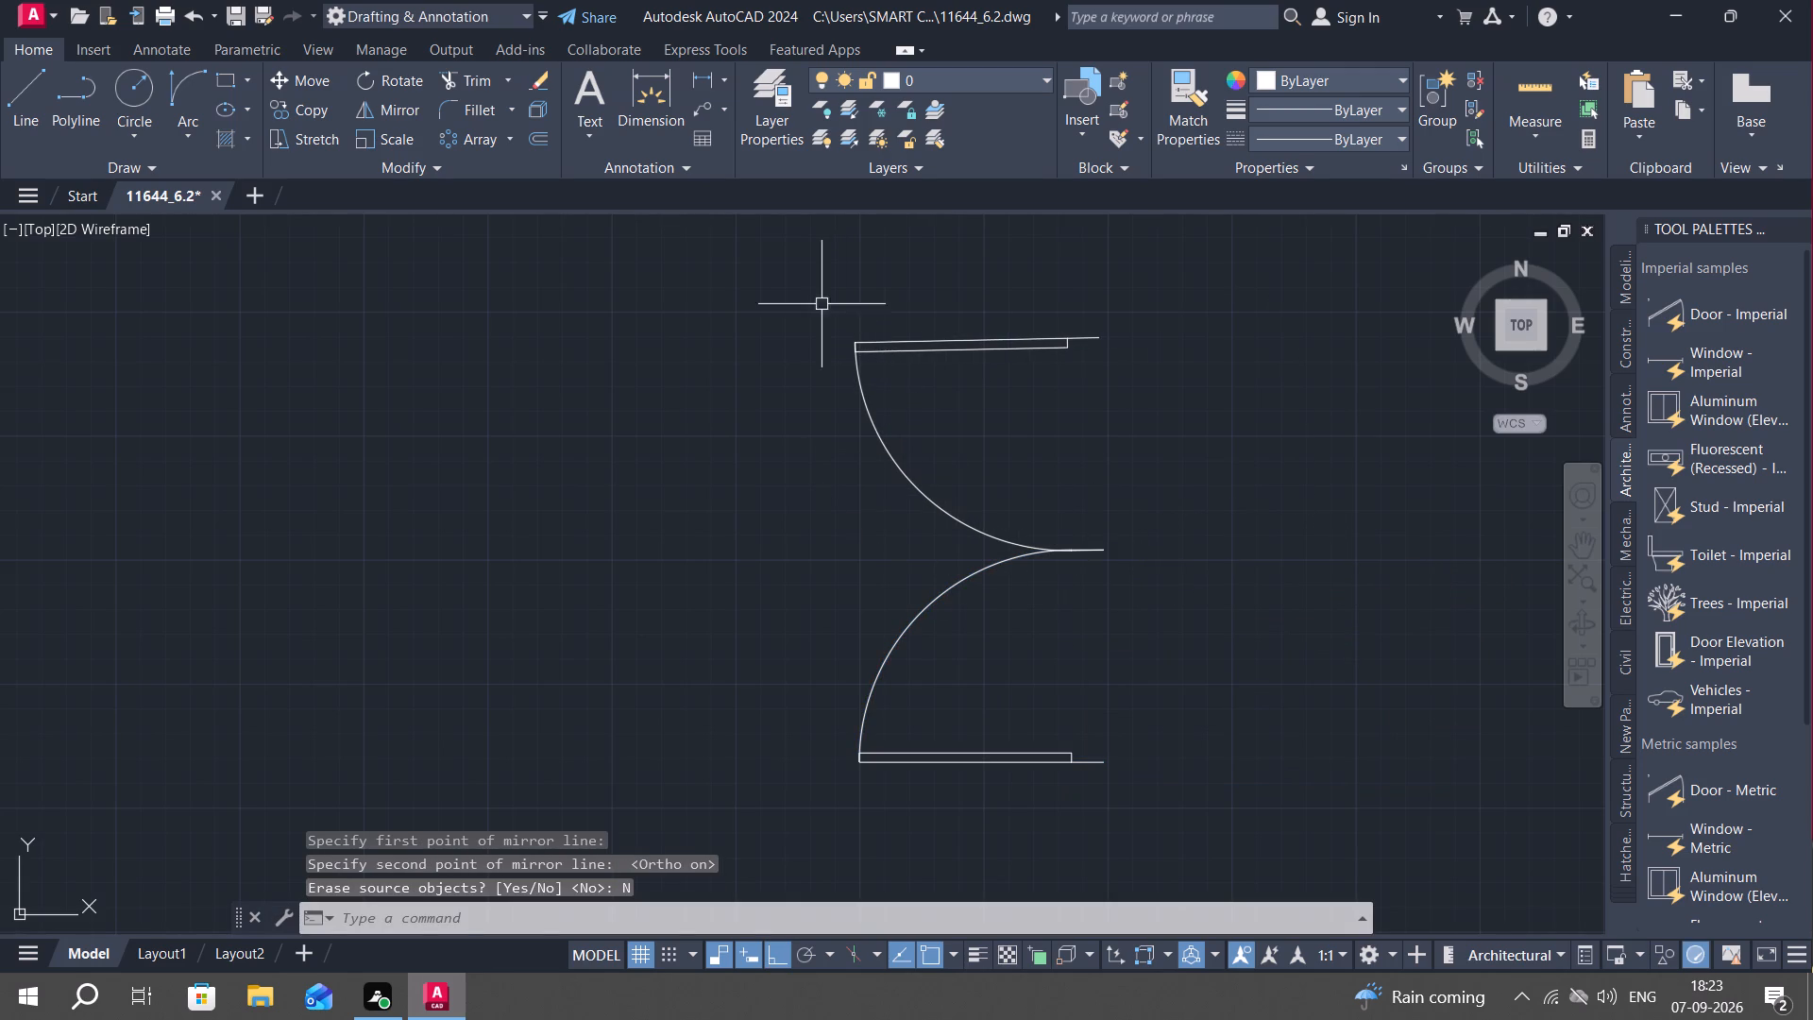
Copy the enlarged double door from its meeting point onto the outer line of the hatched passage wall, with ortho off.
{"action": "left_click", "coordinate": [811, 308]}
{"action": "left_click", "coordinate": [1204, 867]}
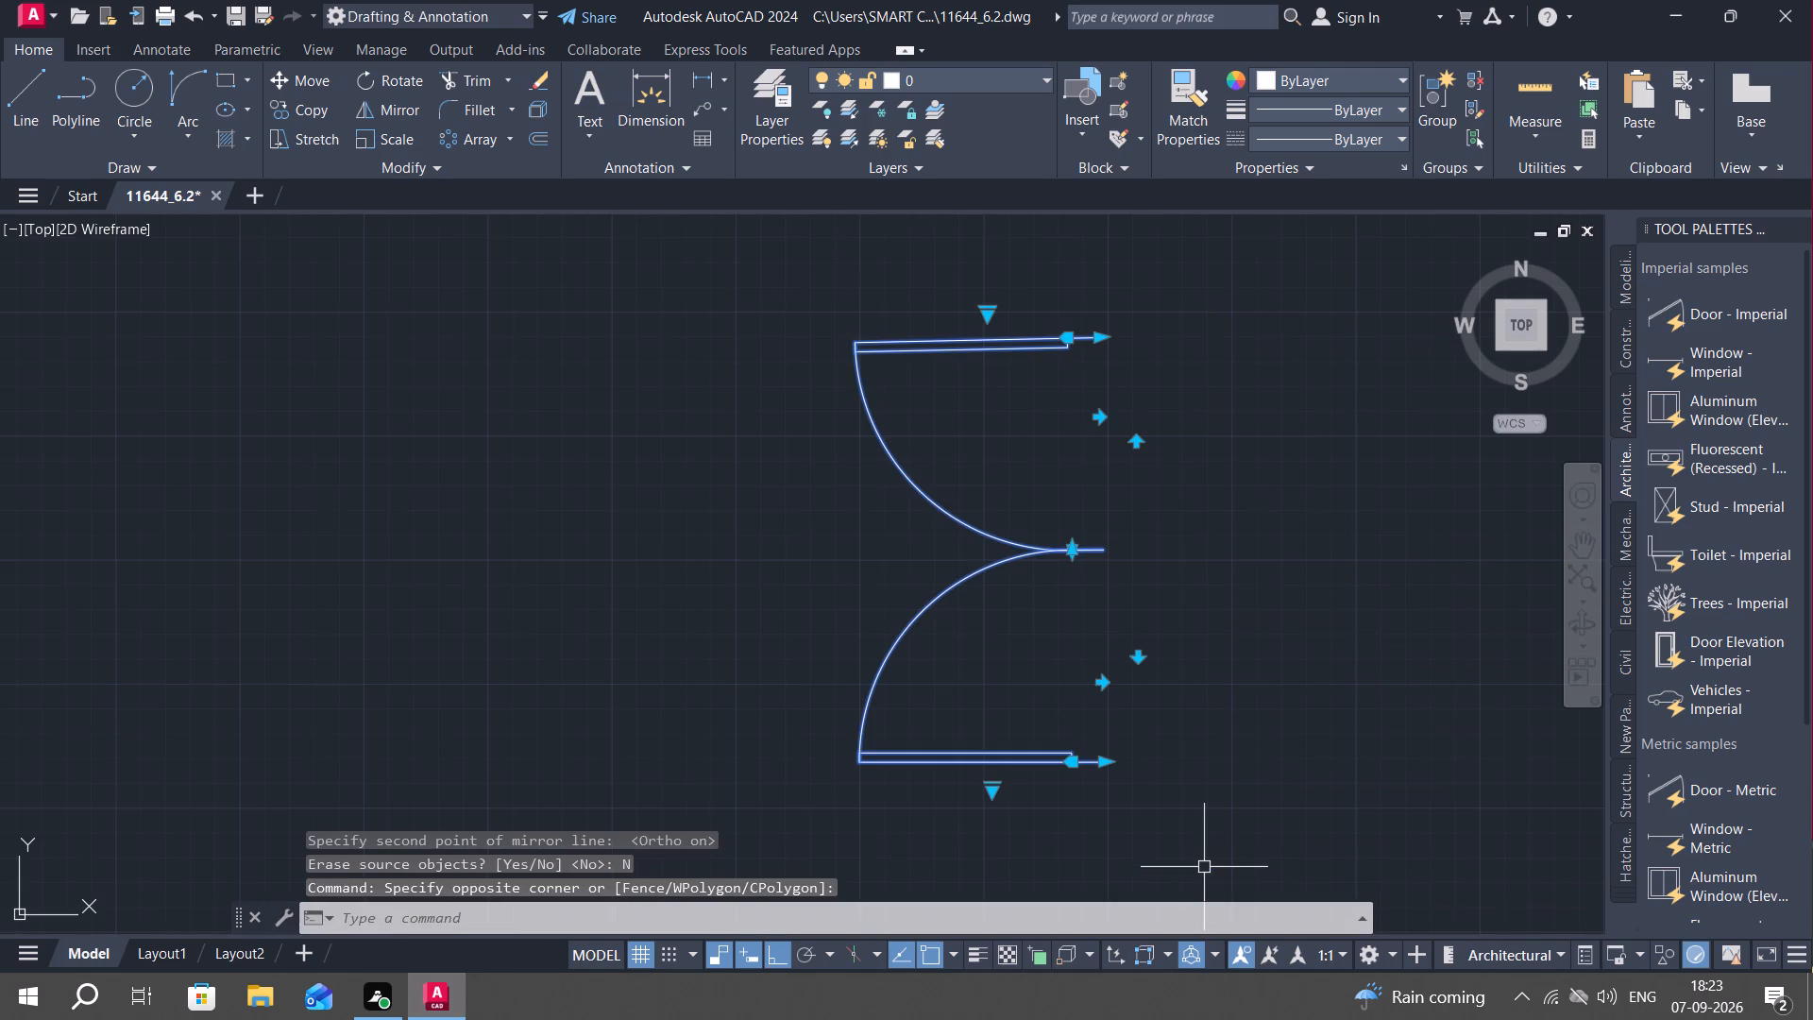
{"action": "type", "text": "CO"}
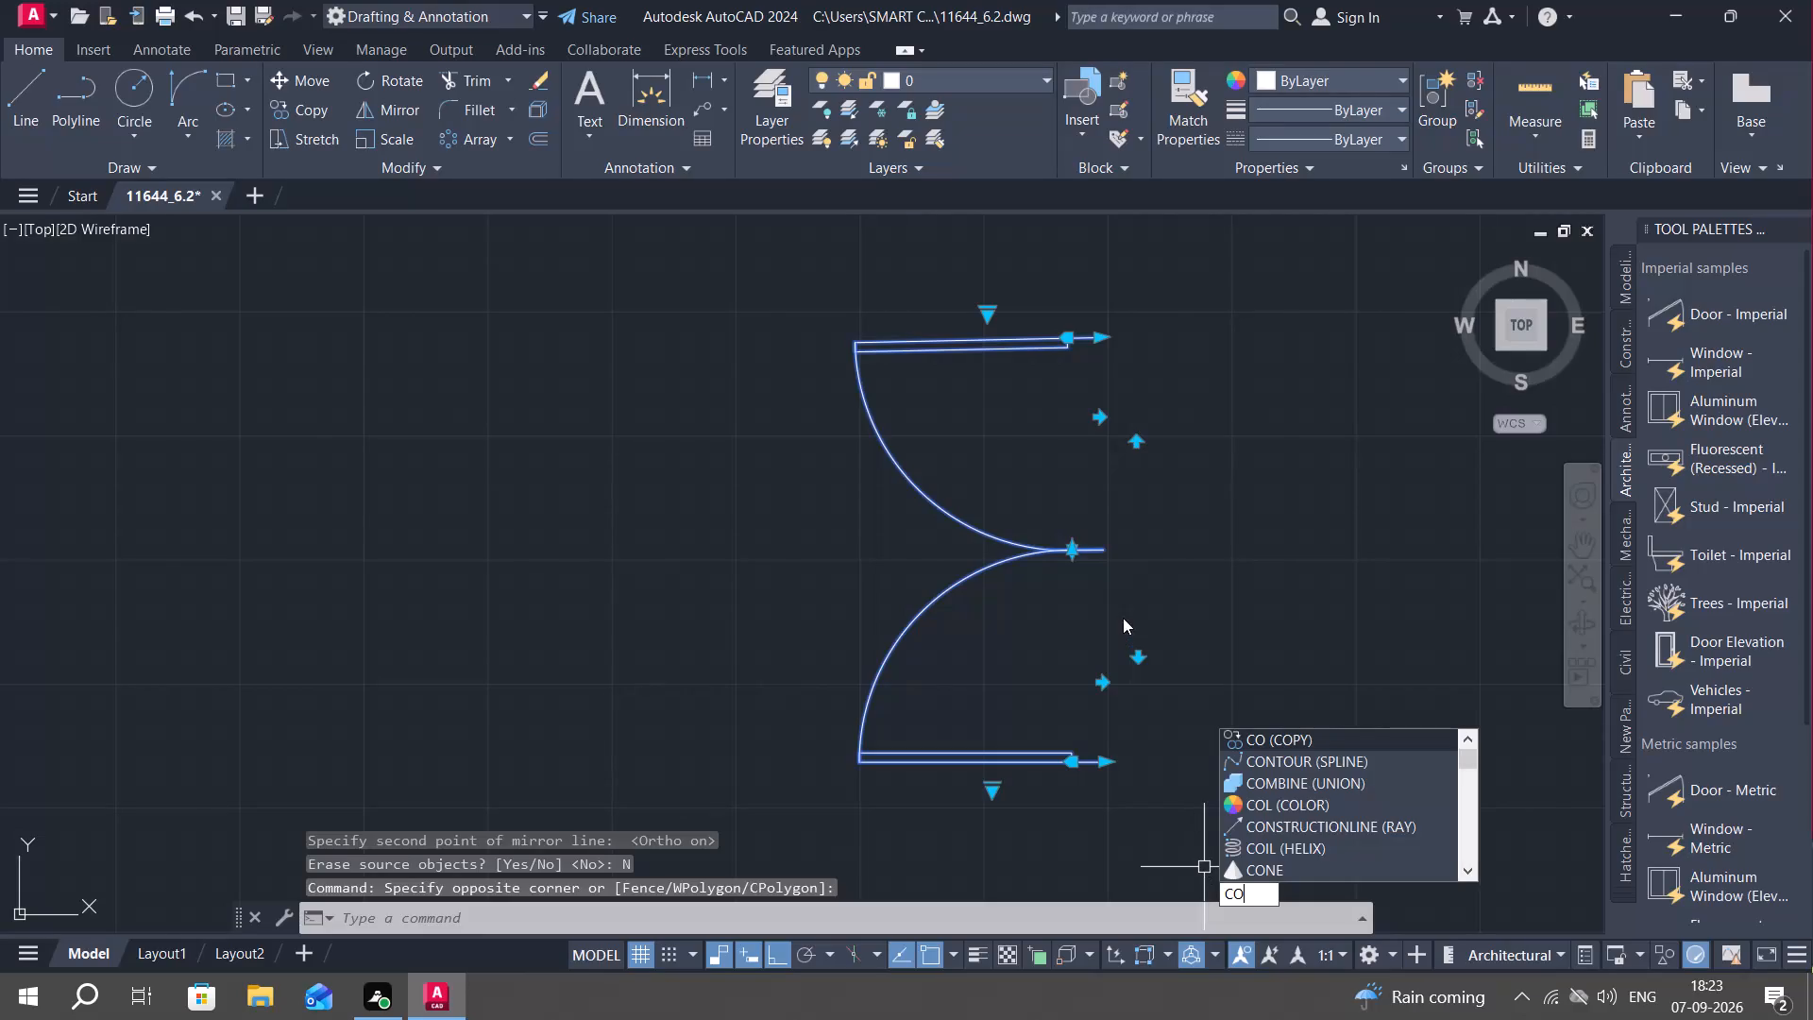
{"action": "key", "text": "space"}
{"action": "left_click", "coordinate": [1105, 551]}
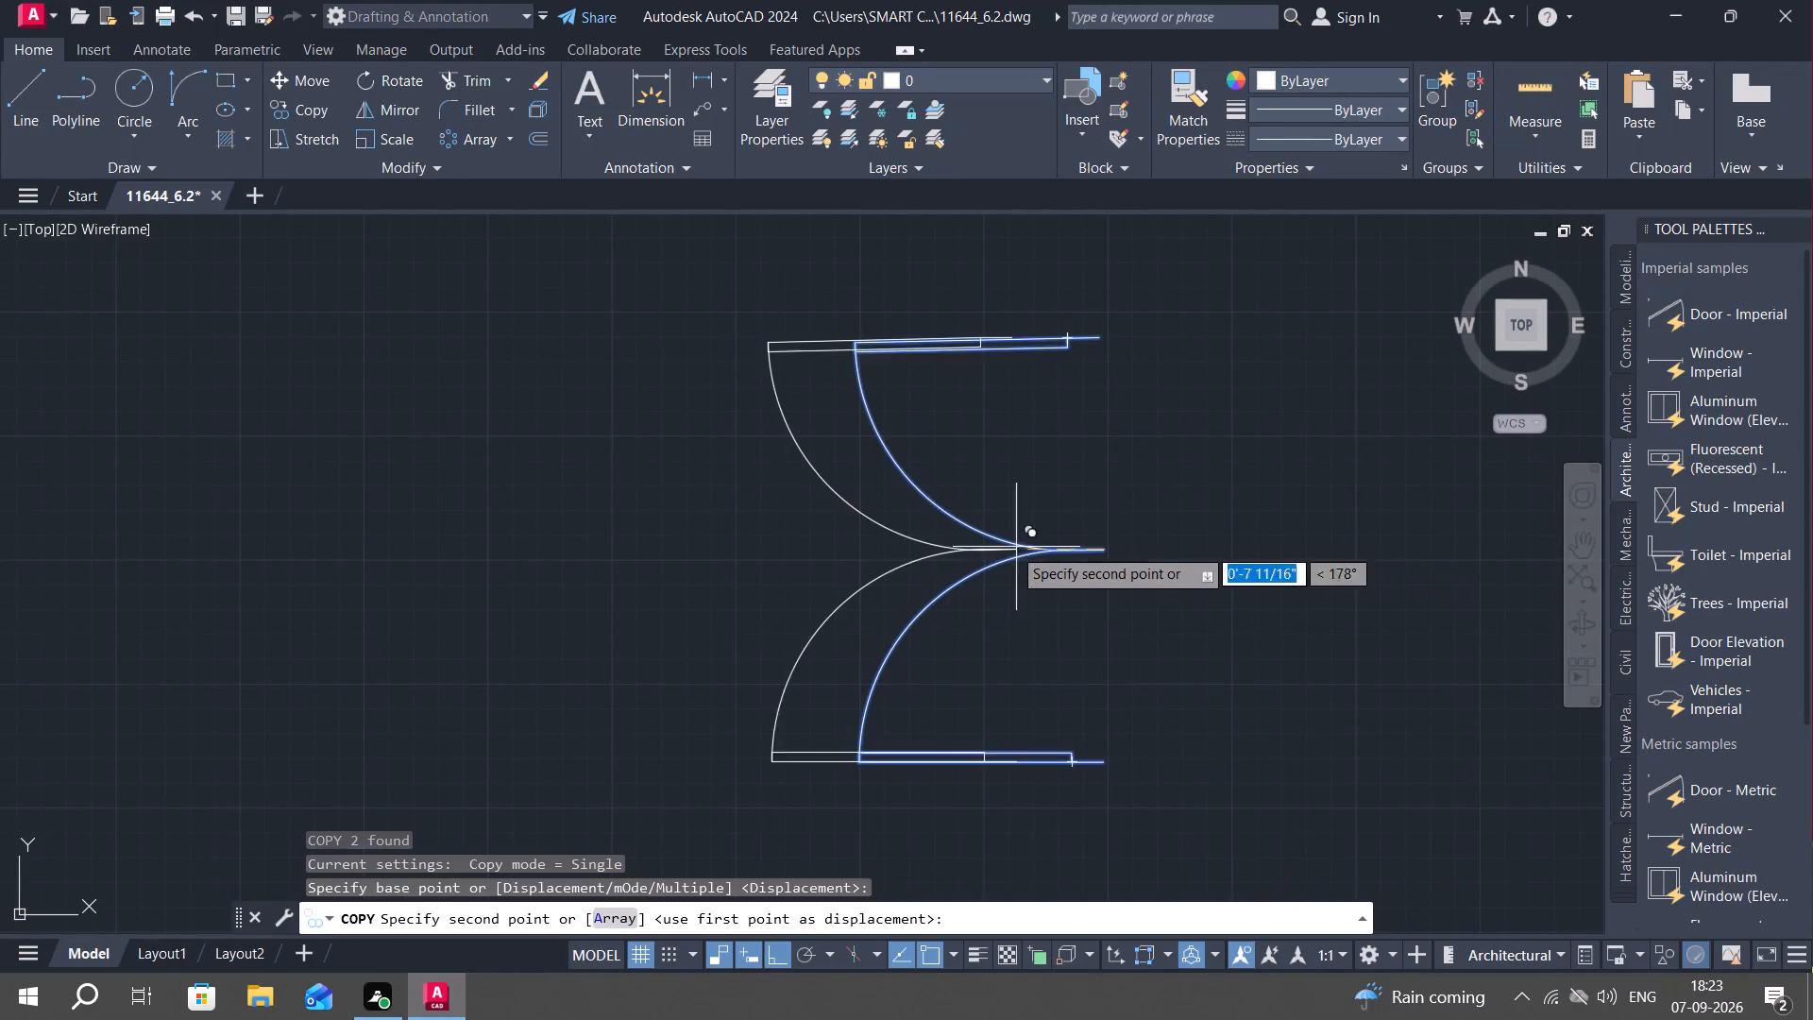
{"action": "scroll", "coordinate": [976, 546], "scroll_direction": "down", "scroll_amount": 3}
{"action": "key", "text": "F8"}
{"action": "middle_click_drag", "start_coordinate": [960, 583], "coordinate": [1002, 799]}
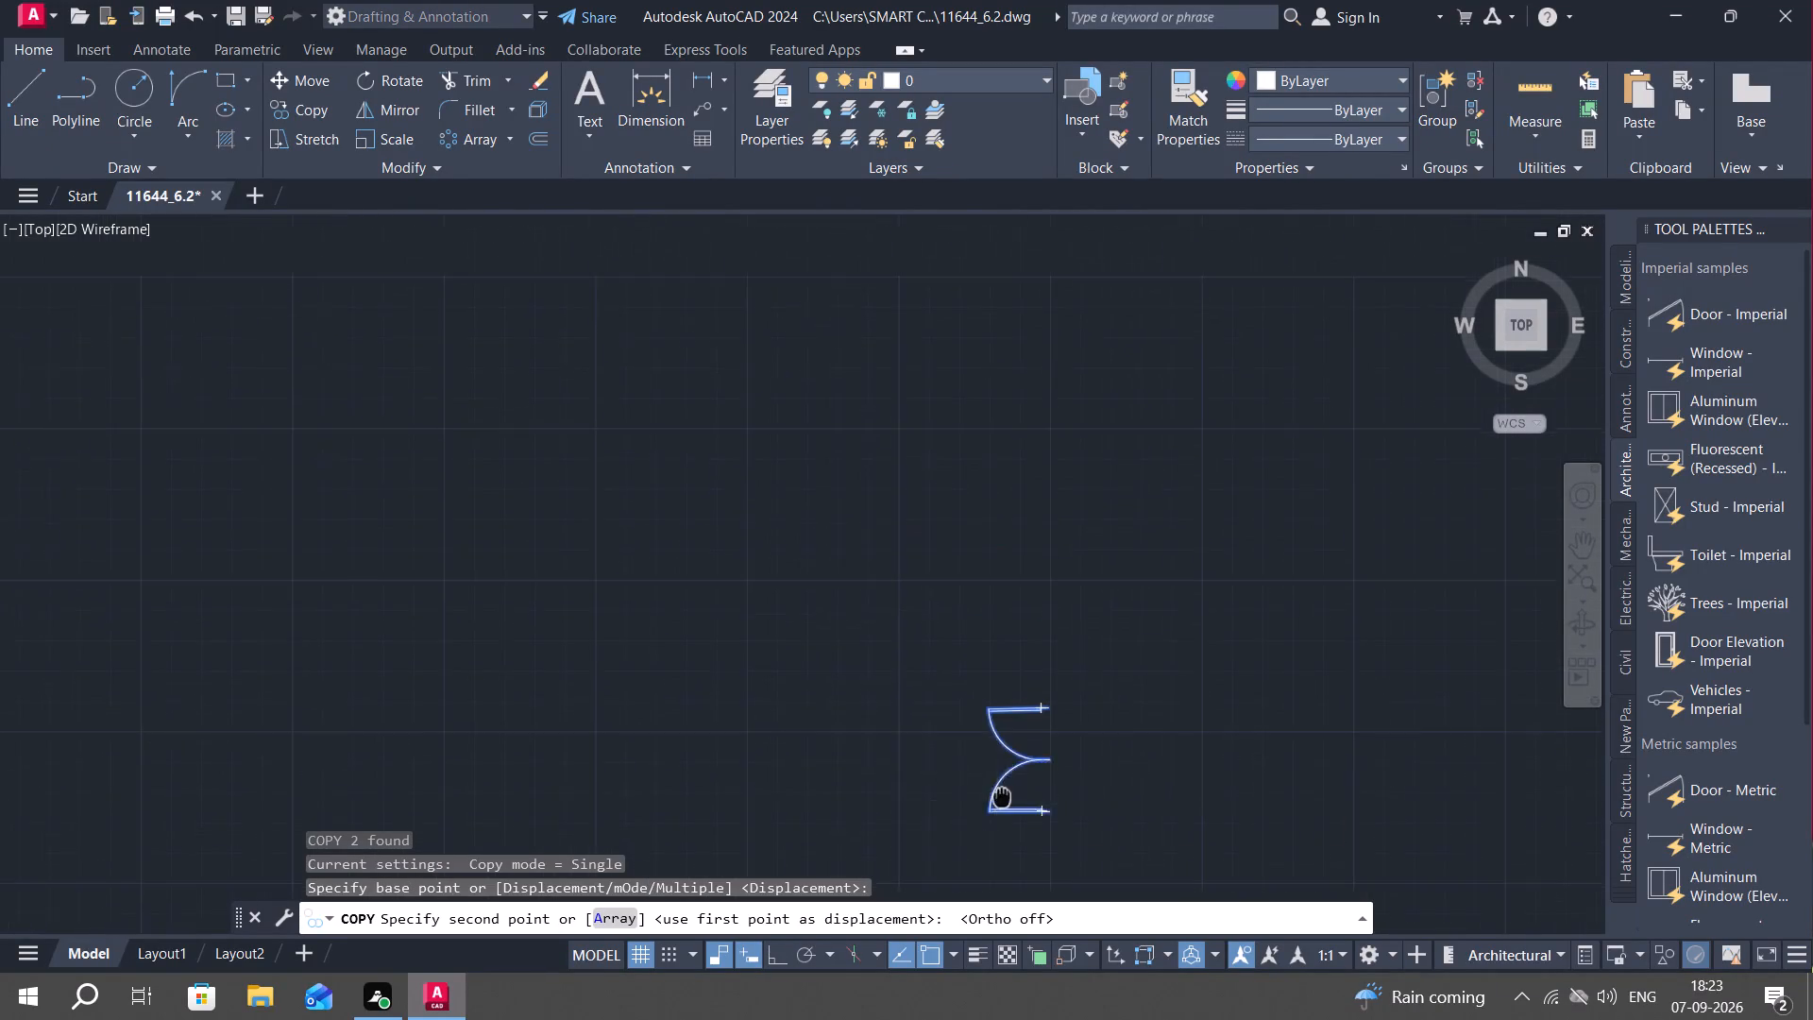
{"action": "scroll", "coordinate": [948, 658], "scroll_direction": "down", "scroll_amount": 3}
{"action": "middle_click_drag", "start_coordinate": [912, 604], "coordinate": [1026, 886]}
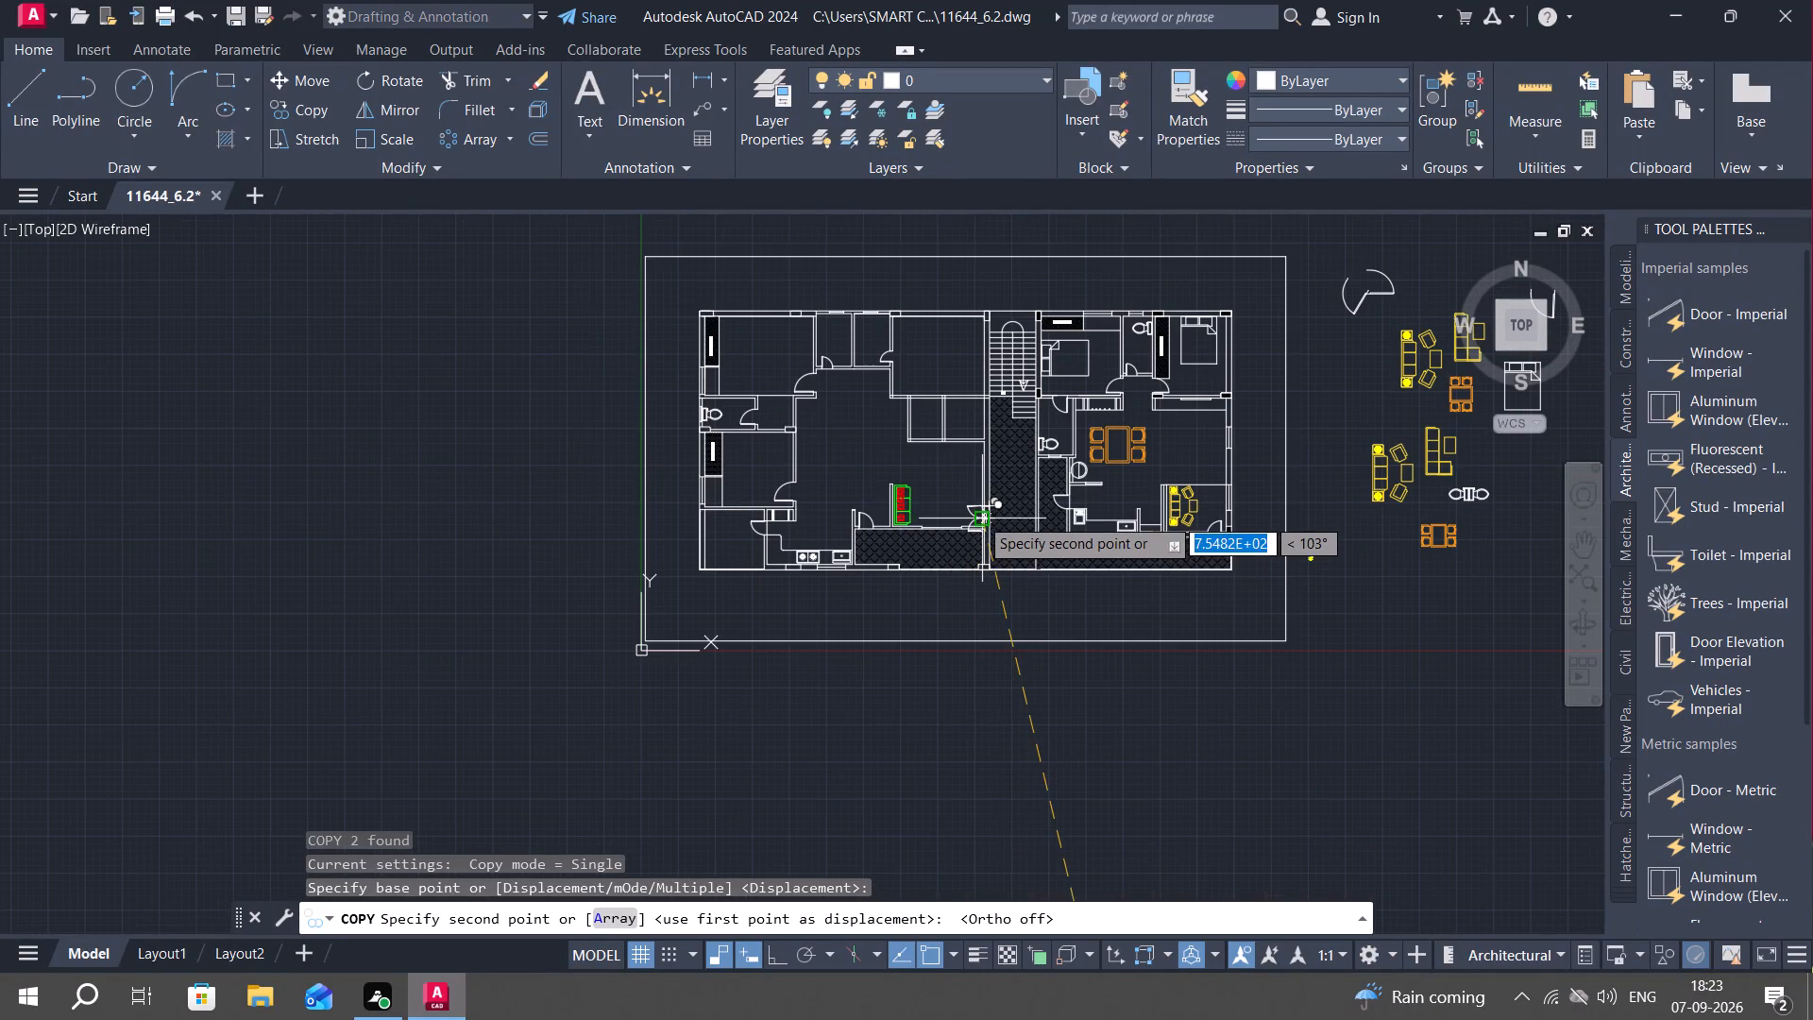
{"action": "scroll", "coordinate": [979, 516], "scroll_direction": "up", "scroll_amount": 6}
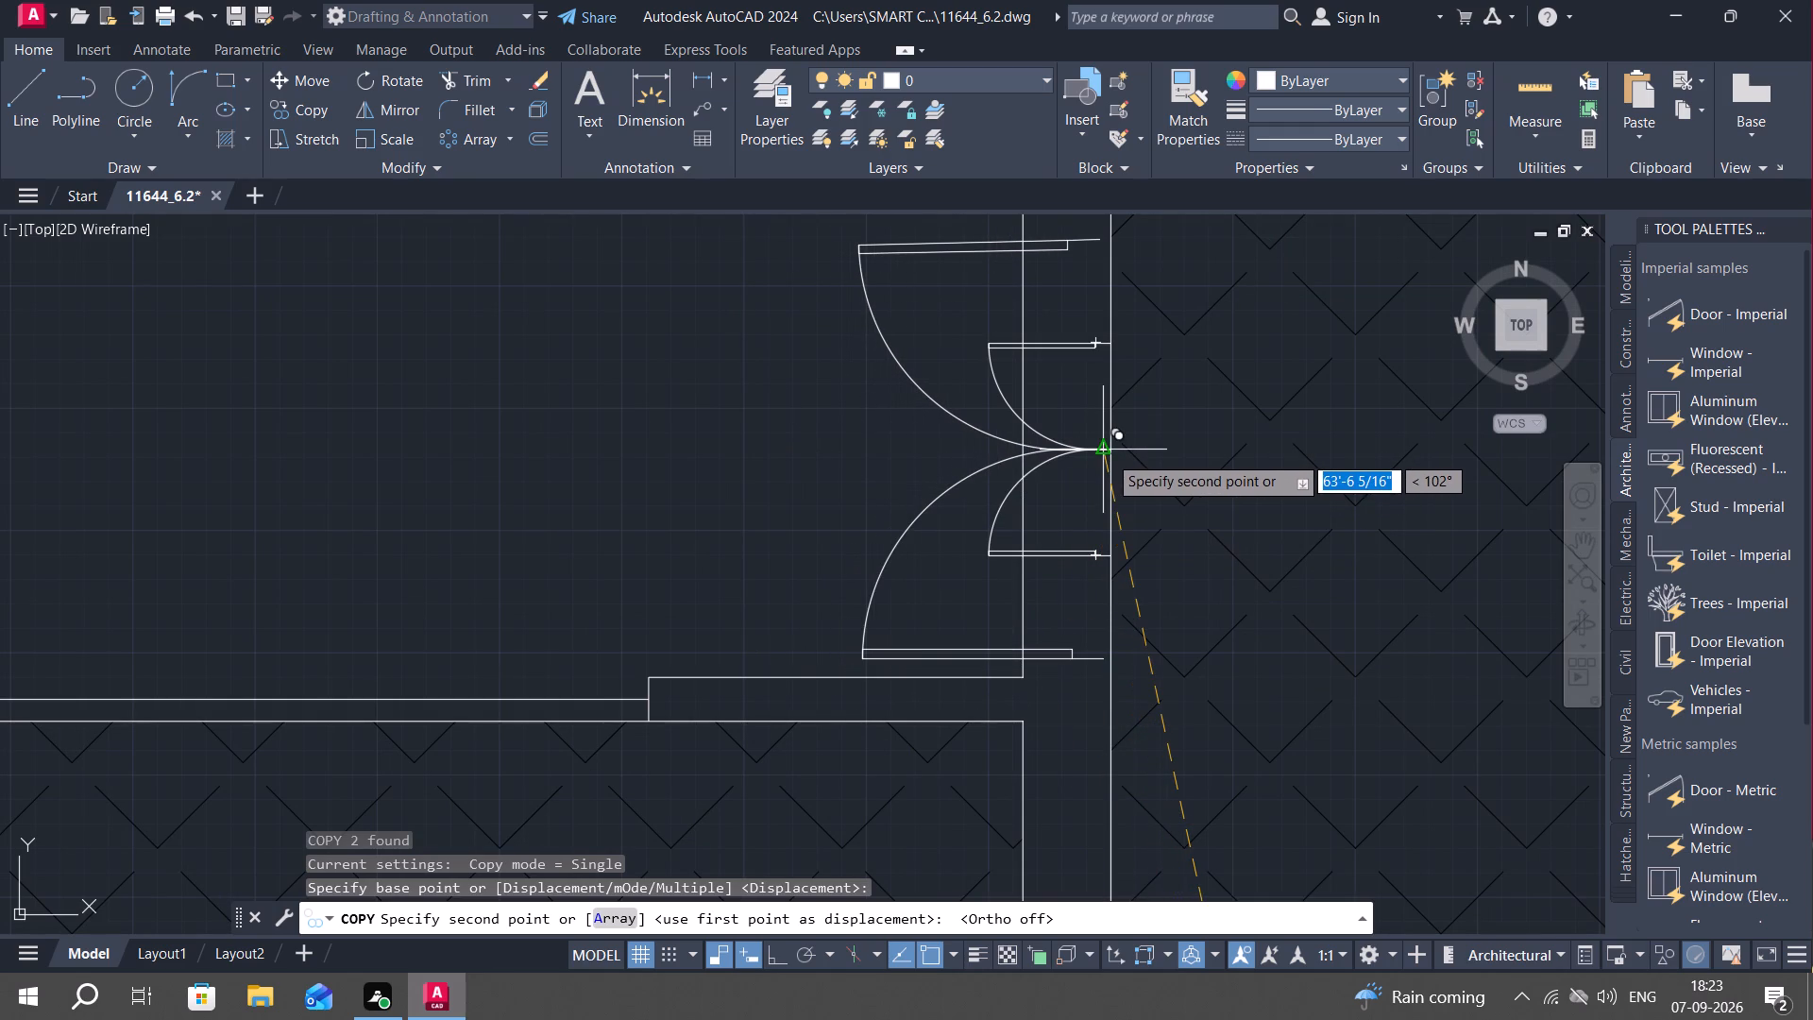
{"action": "middle_click_drag", "start_coordinate": [1101, 454], "coordinate": [1056, 547]}
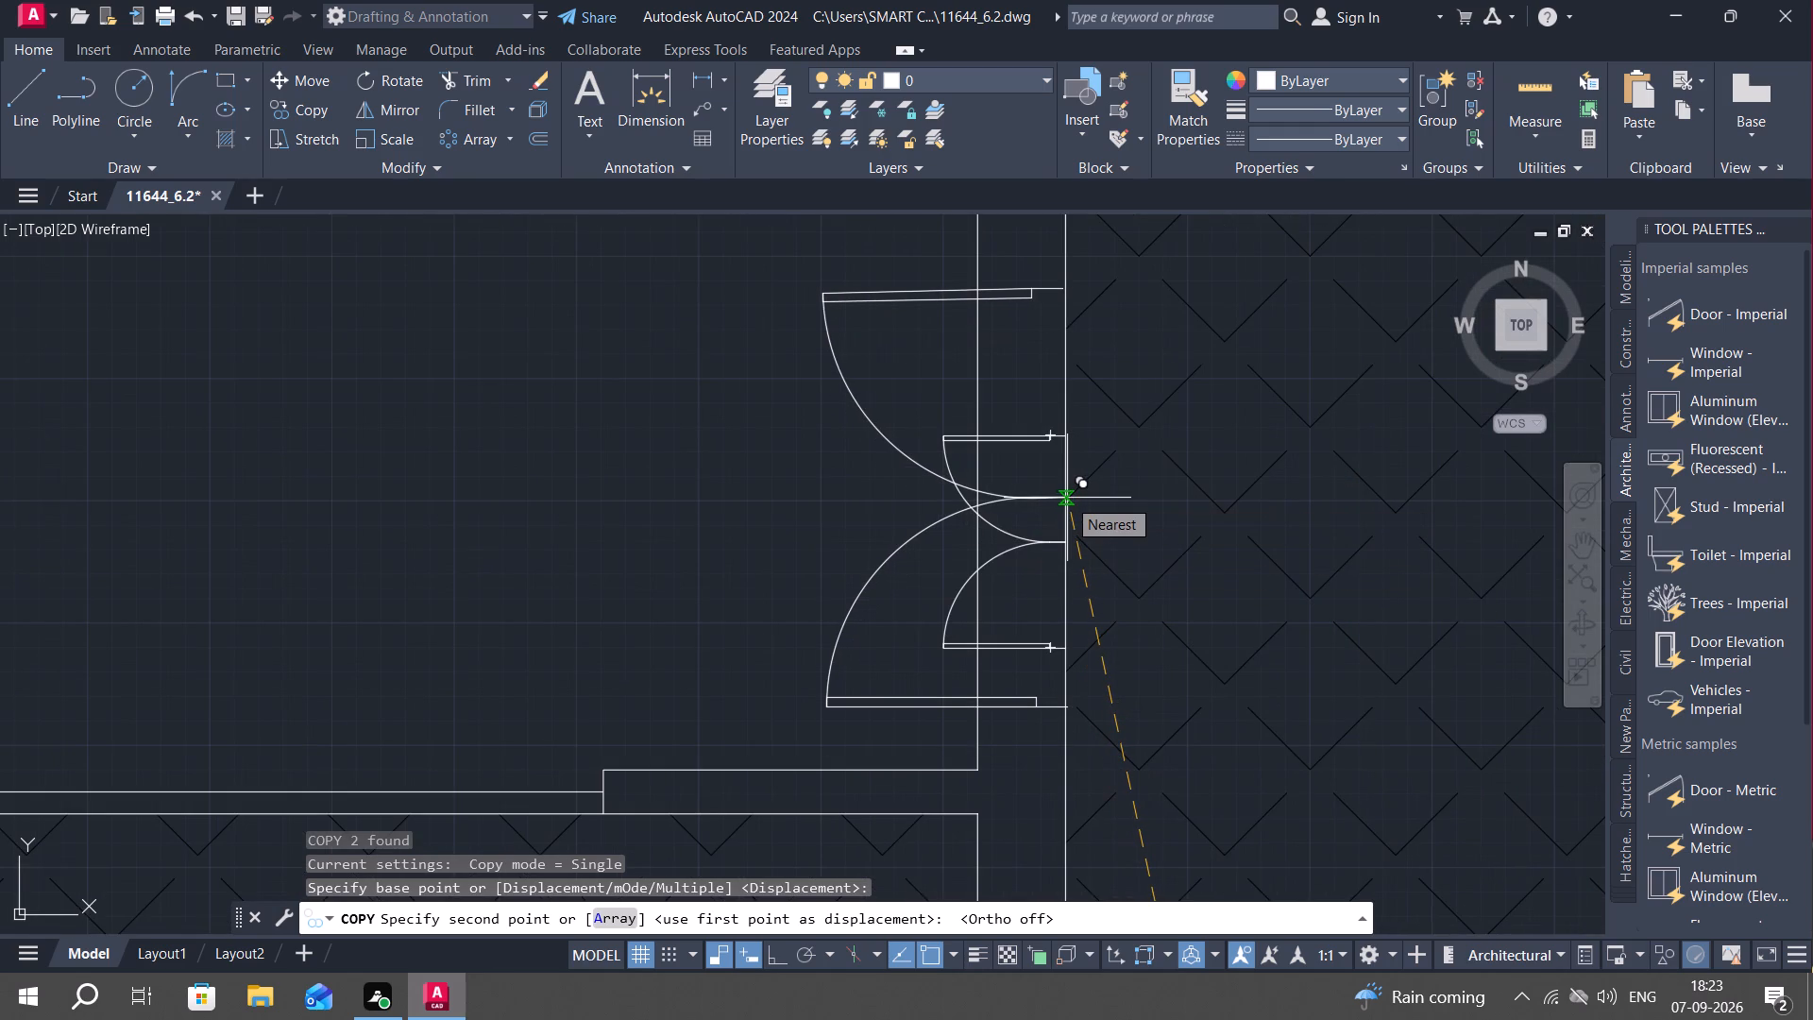
{"action": "left_click", "coordinate": [1067, 498]}
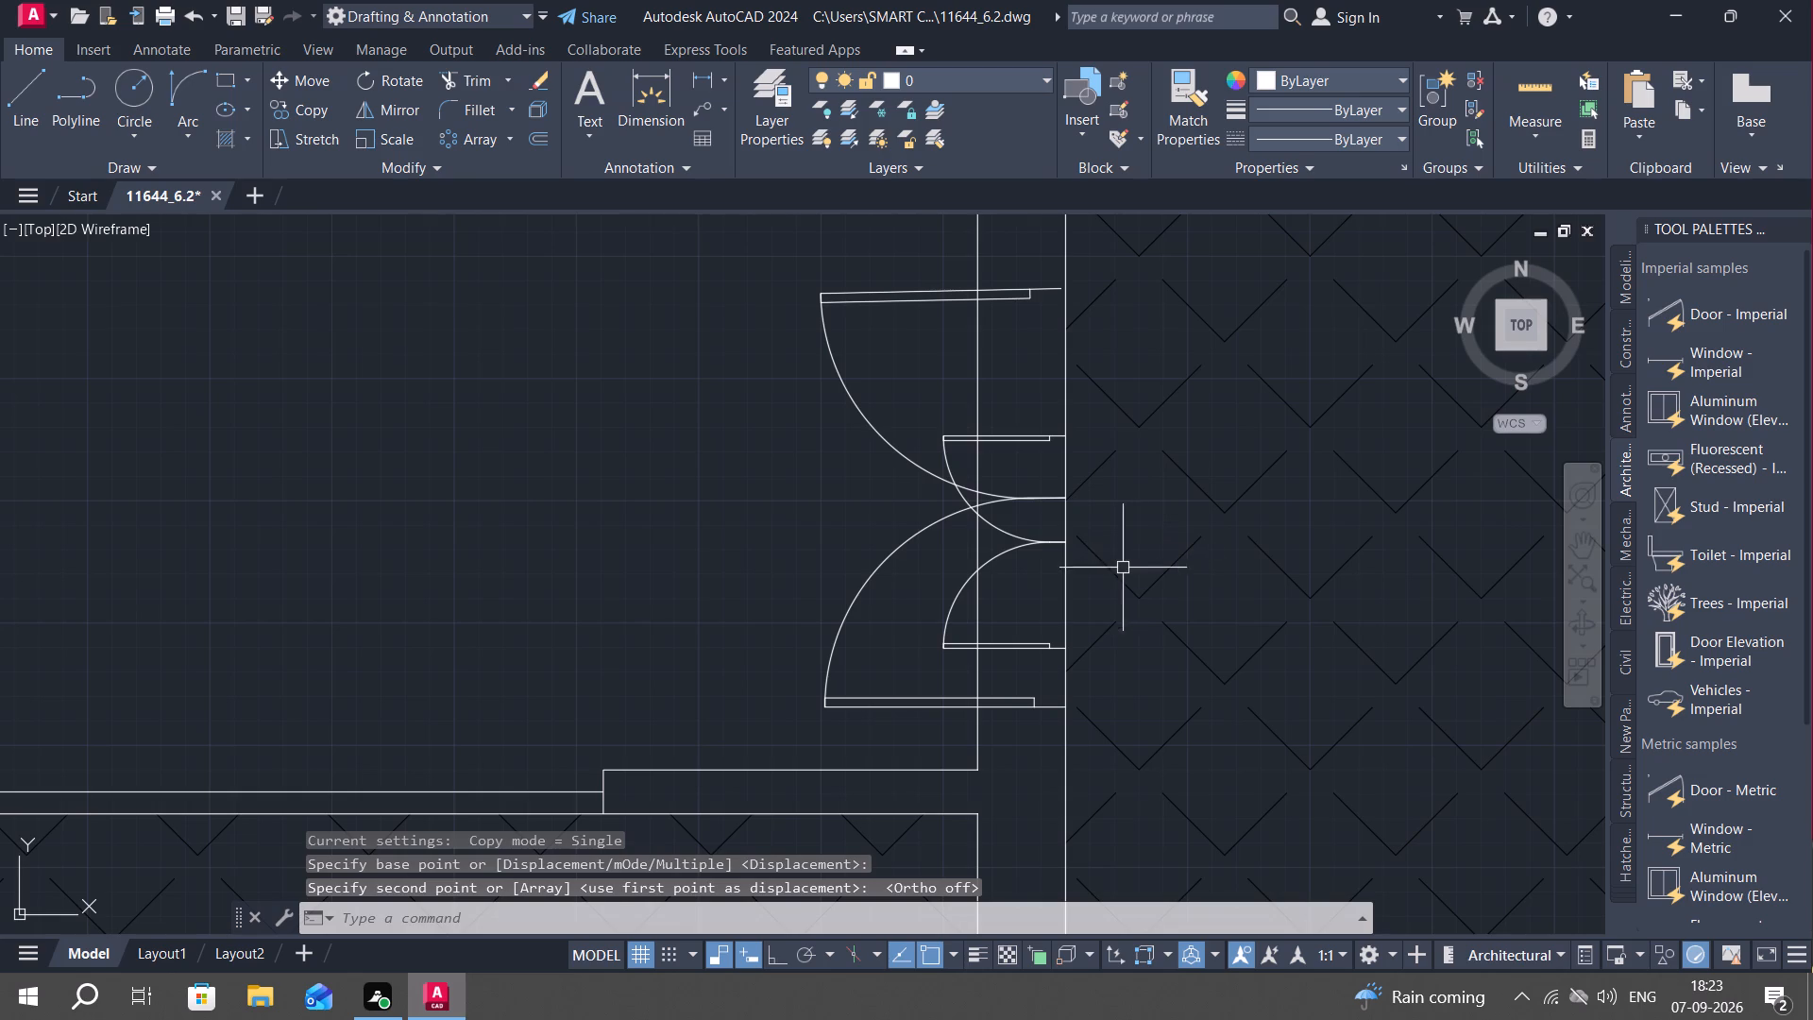
Delete both leaves of the original small double door on the passage wall.
{"action": "left_click", "coordinate": [1015, 548]}
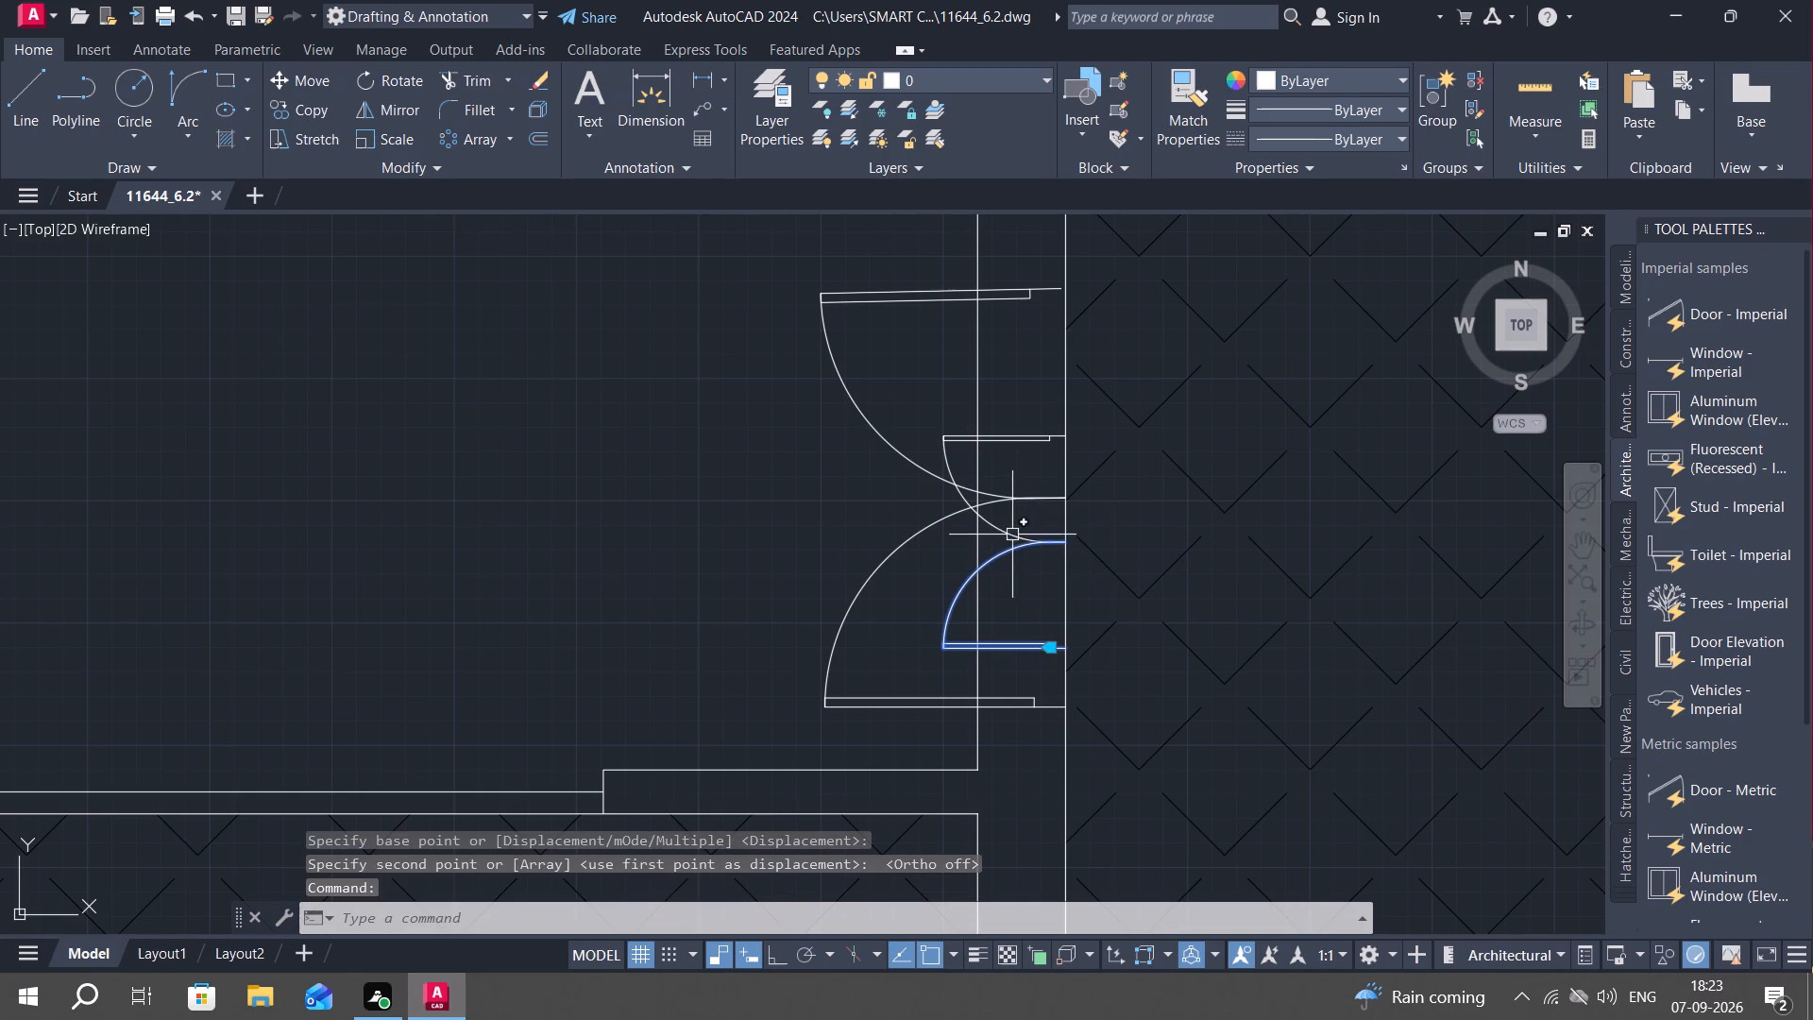
{"action": "left_click", "coordinate": [1012, 533]}
{"action": "key", "text": "Delete"}
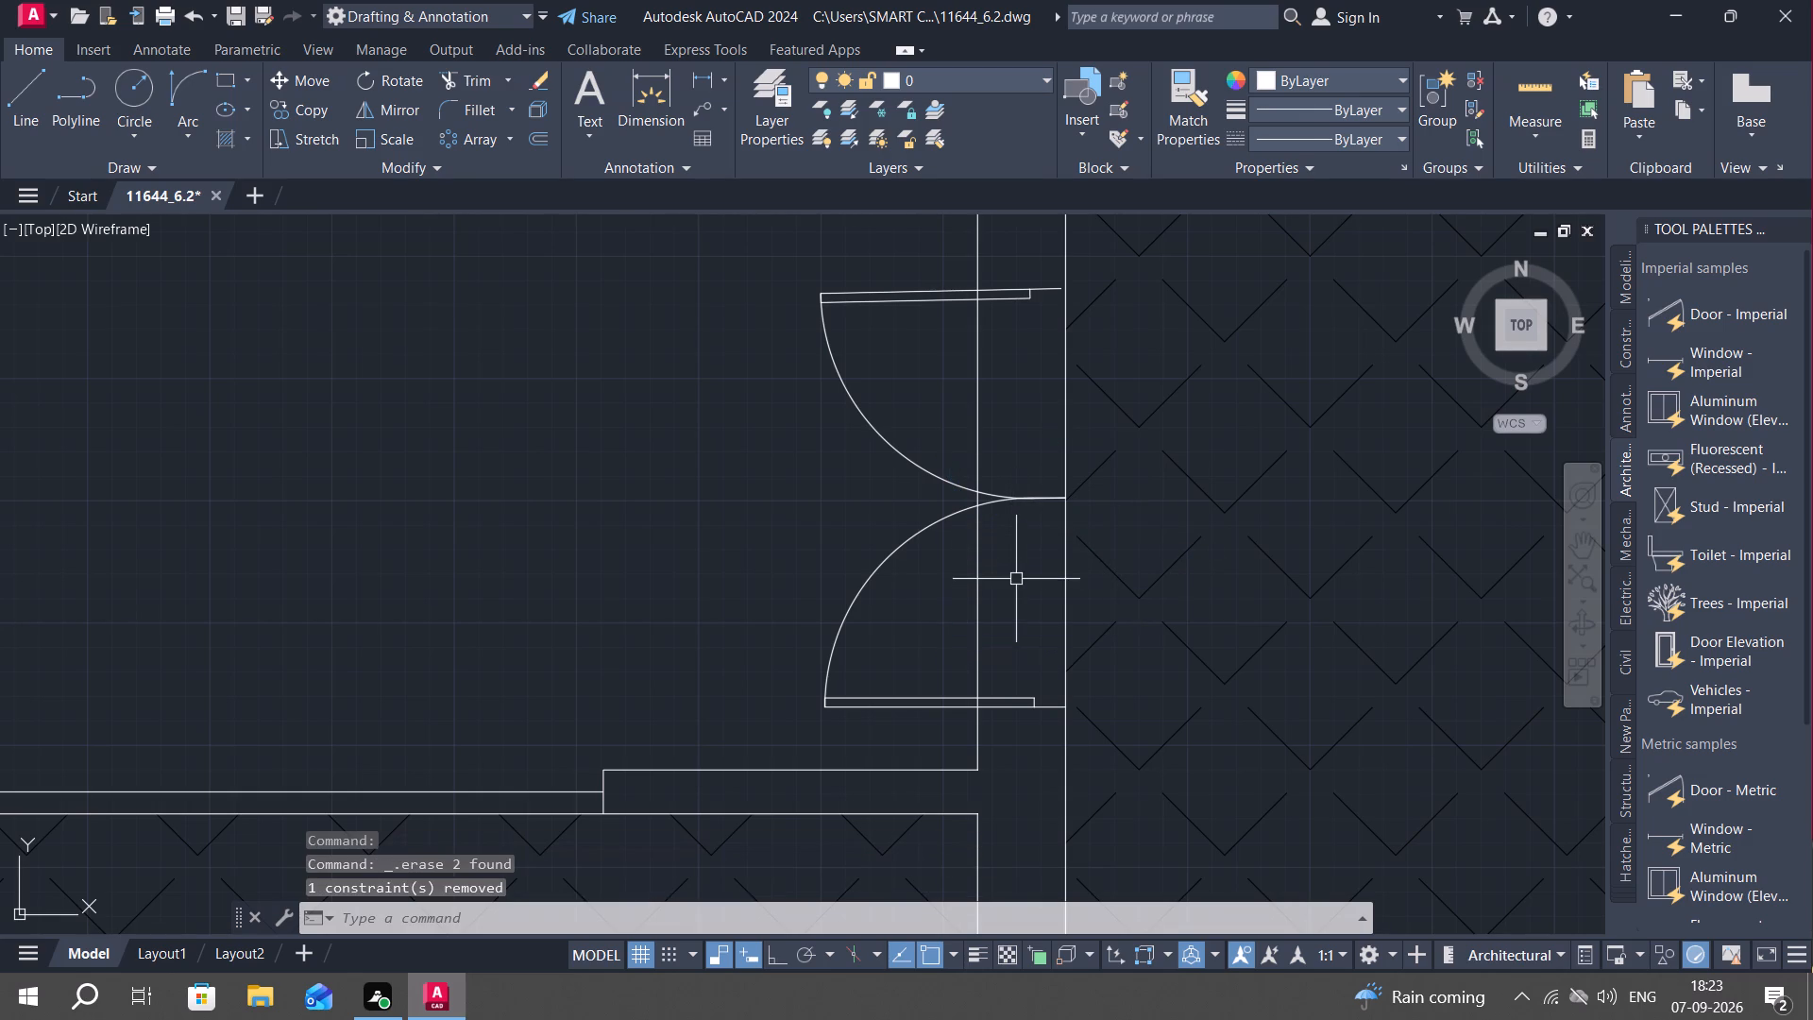
Trim the passage wall's inner line out of the new double door opening, including the short pieces within the leaves and between the arcs.
{"action": "key", "text": "t"}
{"action": "type", "text": "R"}
{"action": "key", "text": "space"}
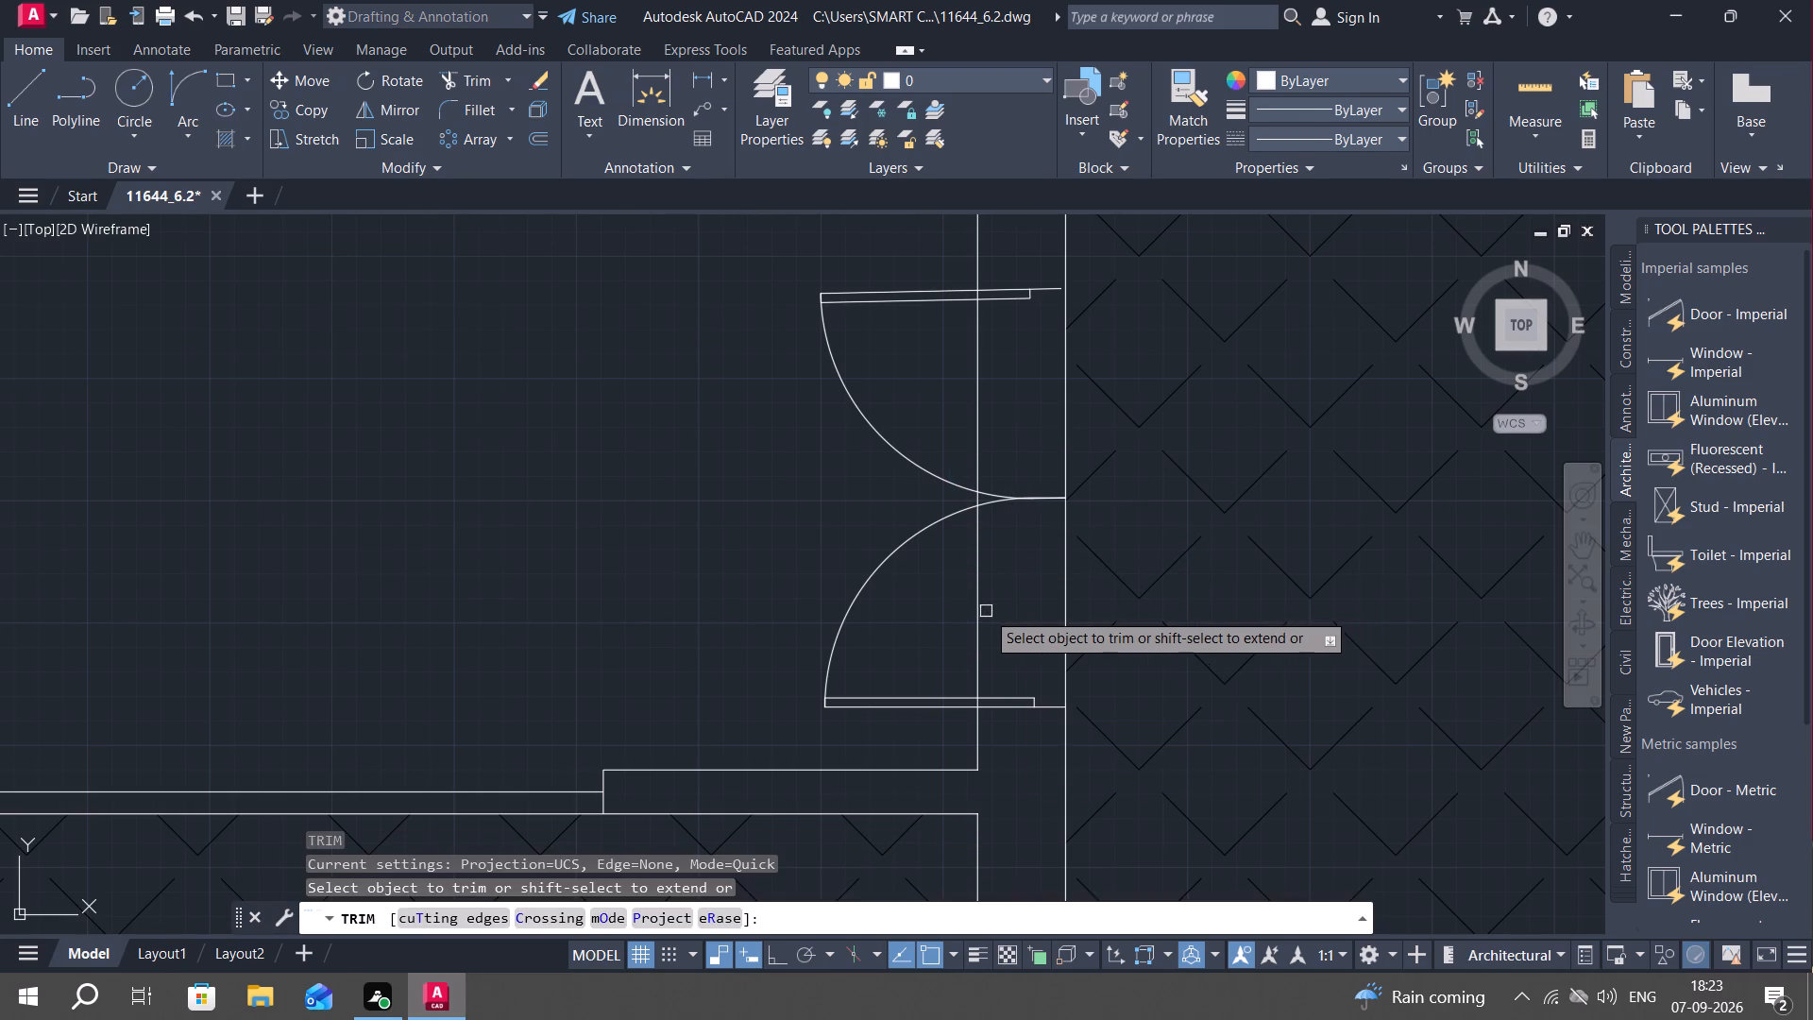
{"action": "left_click", "coordinate": [981, 611]}
{"action": "scroll", "coordinate": [983, 690], "scroll_direction": "up", "scroll_amount": 3}
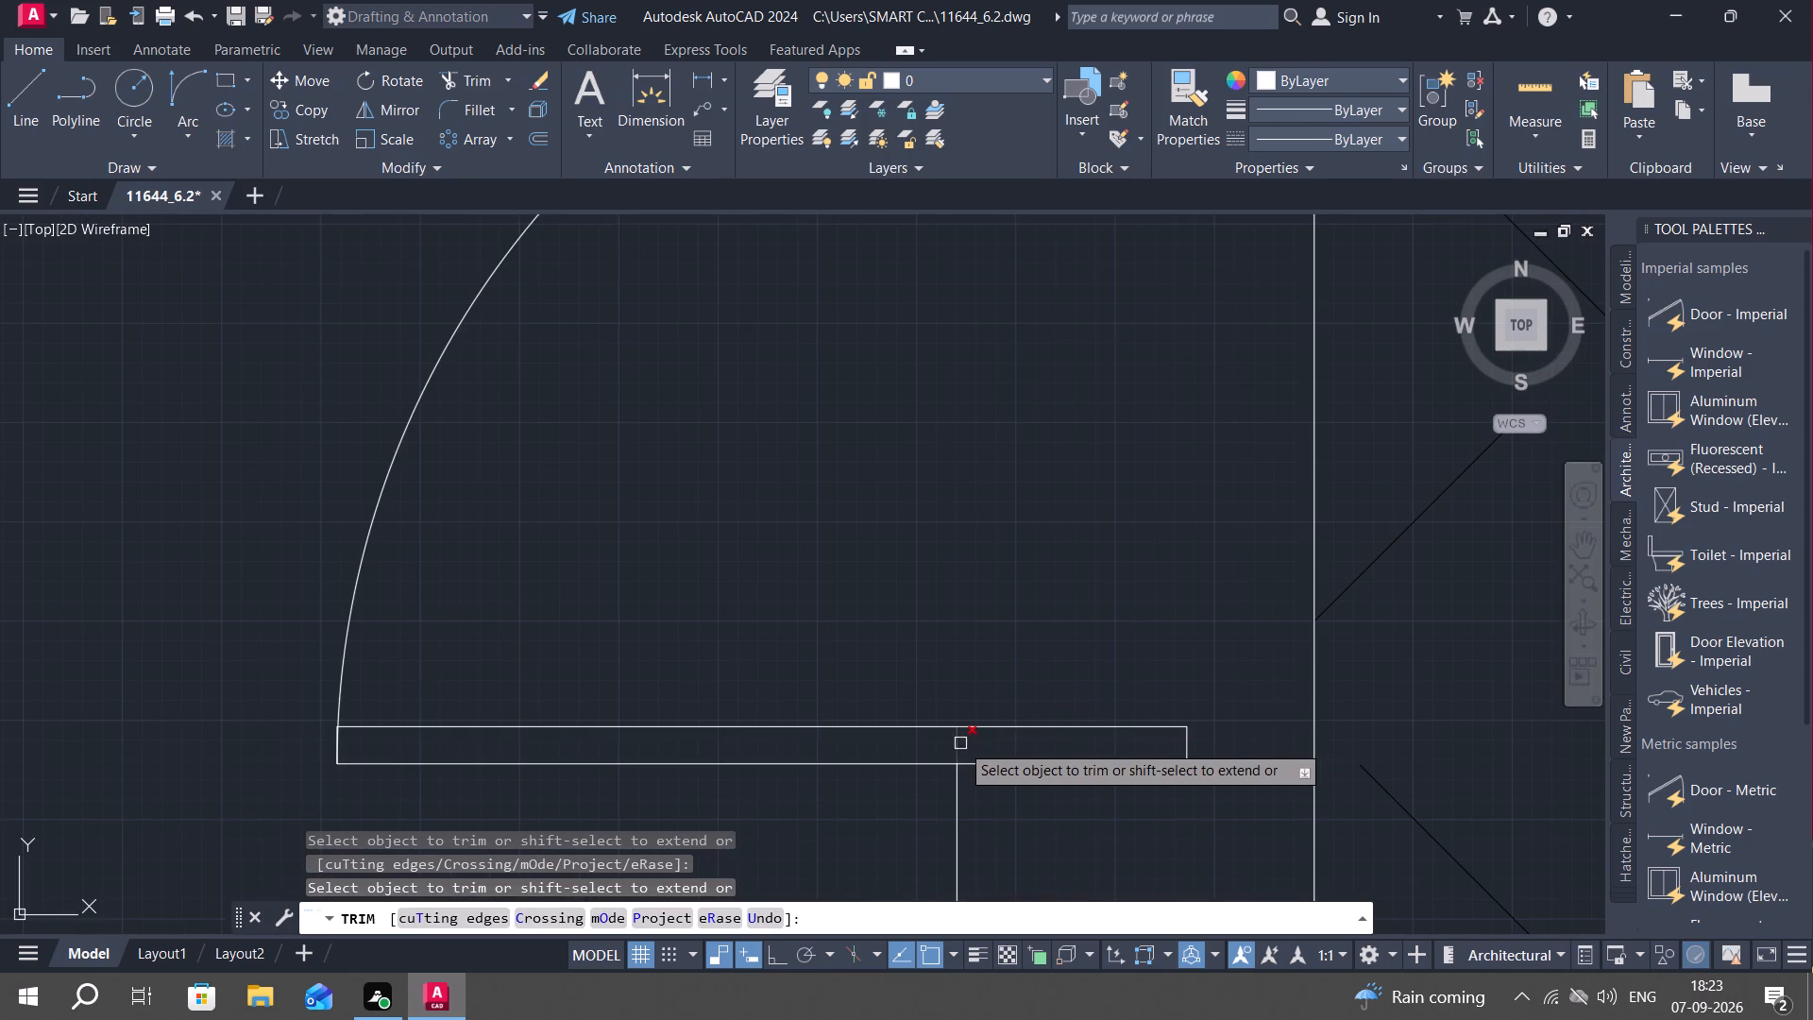
{"action": "left_click", "coordinate": [960, 743]}
{"action": "scroll", "coordinate": [991, 625], "scroll_direction": "down", "scroll_amount": 2}
{"action": "middle_click_drag", "start_coordinate": [1014, 554], "coordinate": [1016, 833]}
{"action": "scroll", "coordinate": [979, 626], "scroll_direction": "up", "scroll_amount": 1}
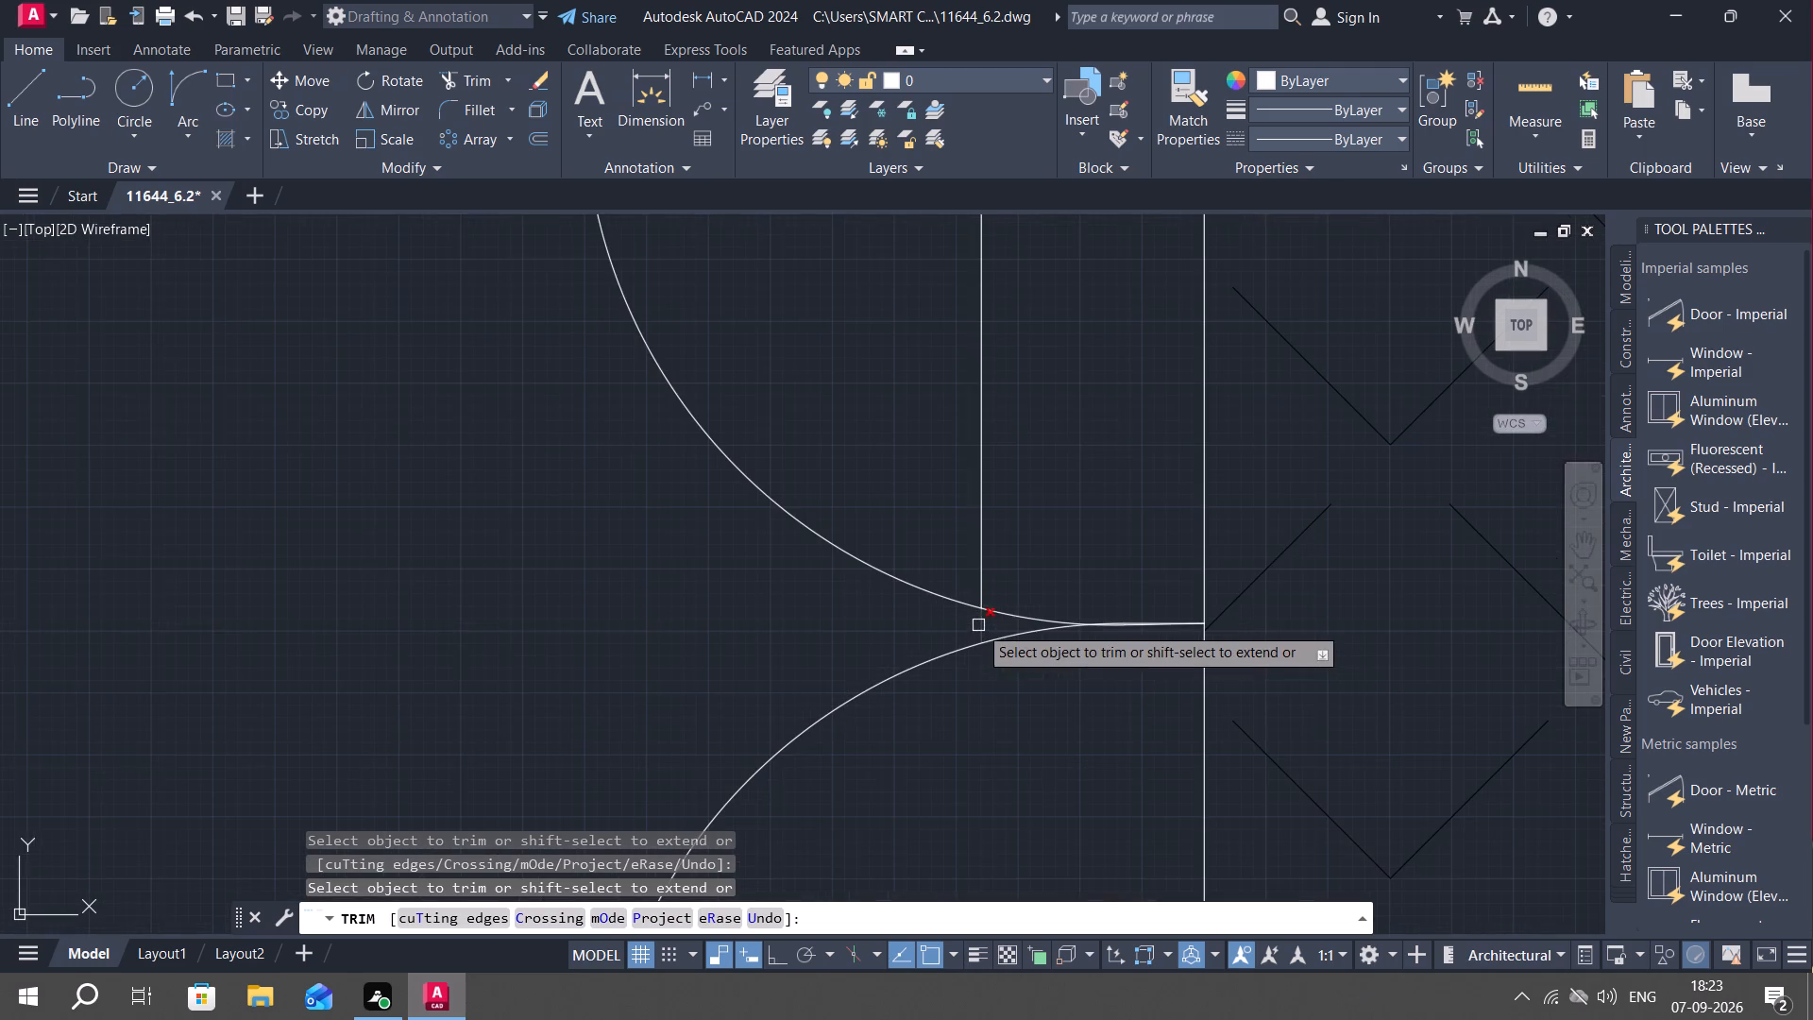
{"action": "left_click", "coordinate": [978, 625]}
{"action": "scroll", "coordinate": [963, 524], "scroll_direction": "down", "scroll_amount": 2}
{"action": "left_click", "coordinate": [973, 508]}
{"action": "scroll", "coordinate": [983, 371], "scroll_direction": "up", "scroll_amount": 2}
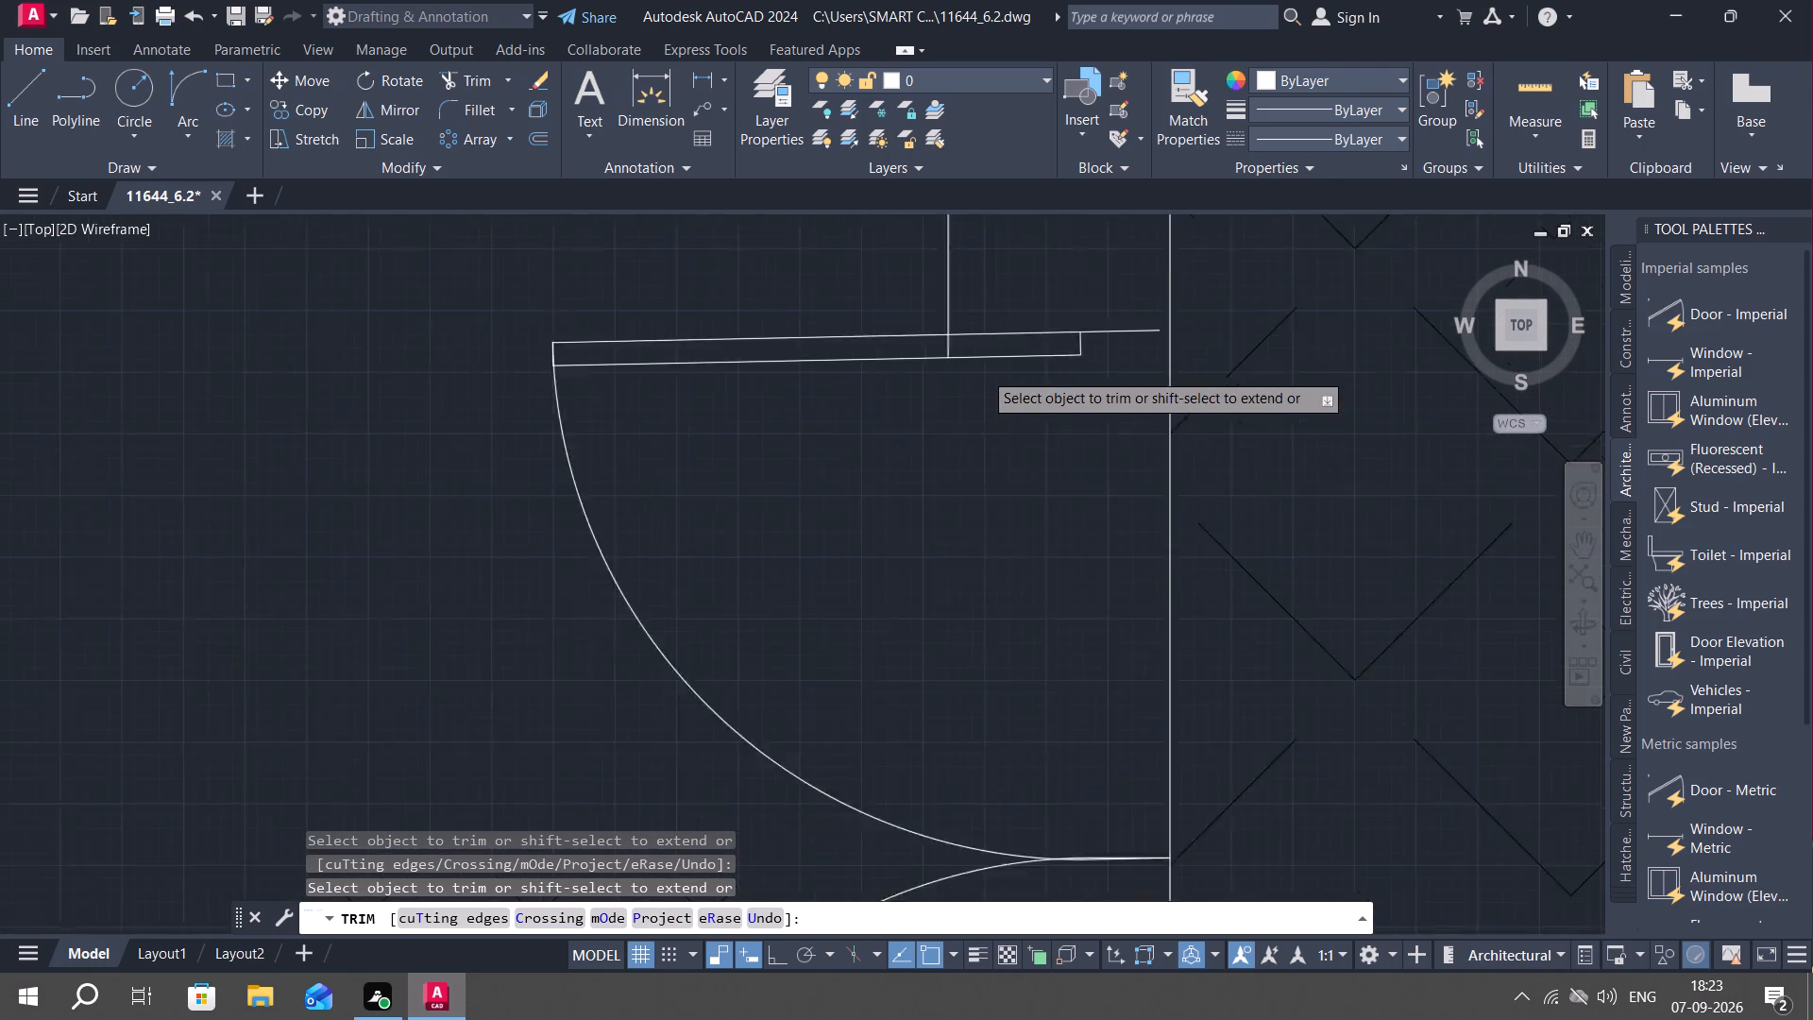
{"action": "scroll", "coordinate": [983, 371], "scroll_direction": "up", "scroll_amount": 1}
{"action": "left_click", "coordinate": [923, 327]}
{"action": "scroll", "coordinate": [929, 461], "scroll_direction": "down", "scroll_amount": 3}
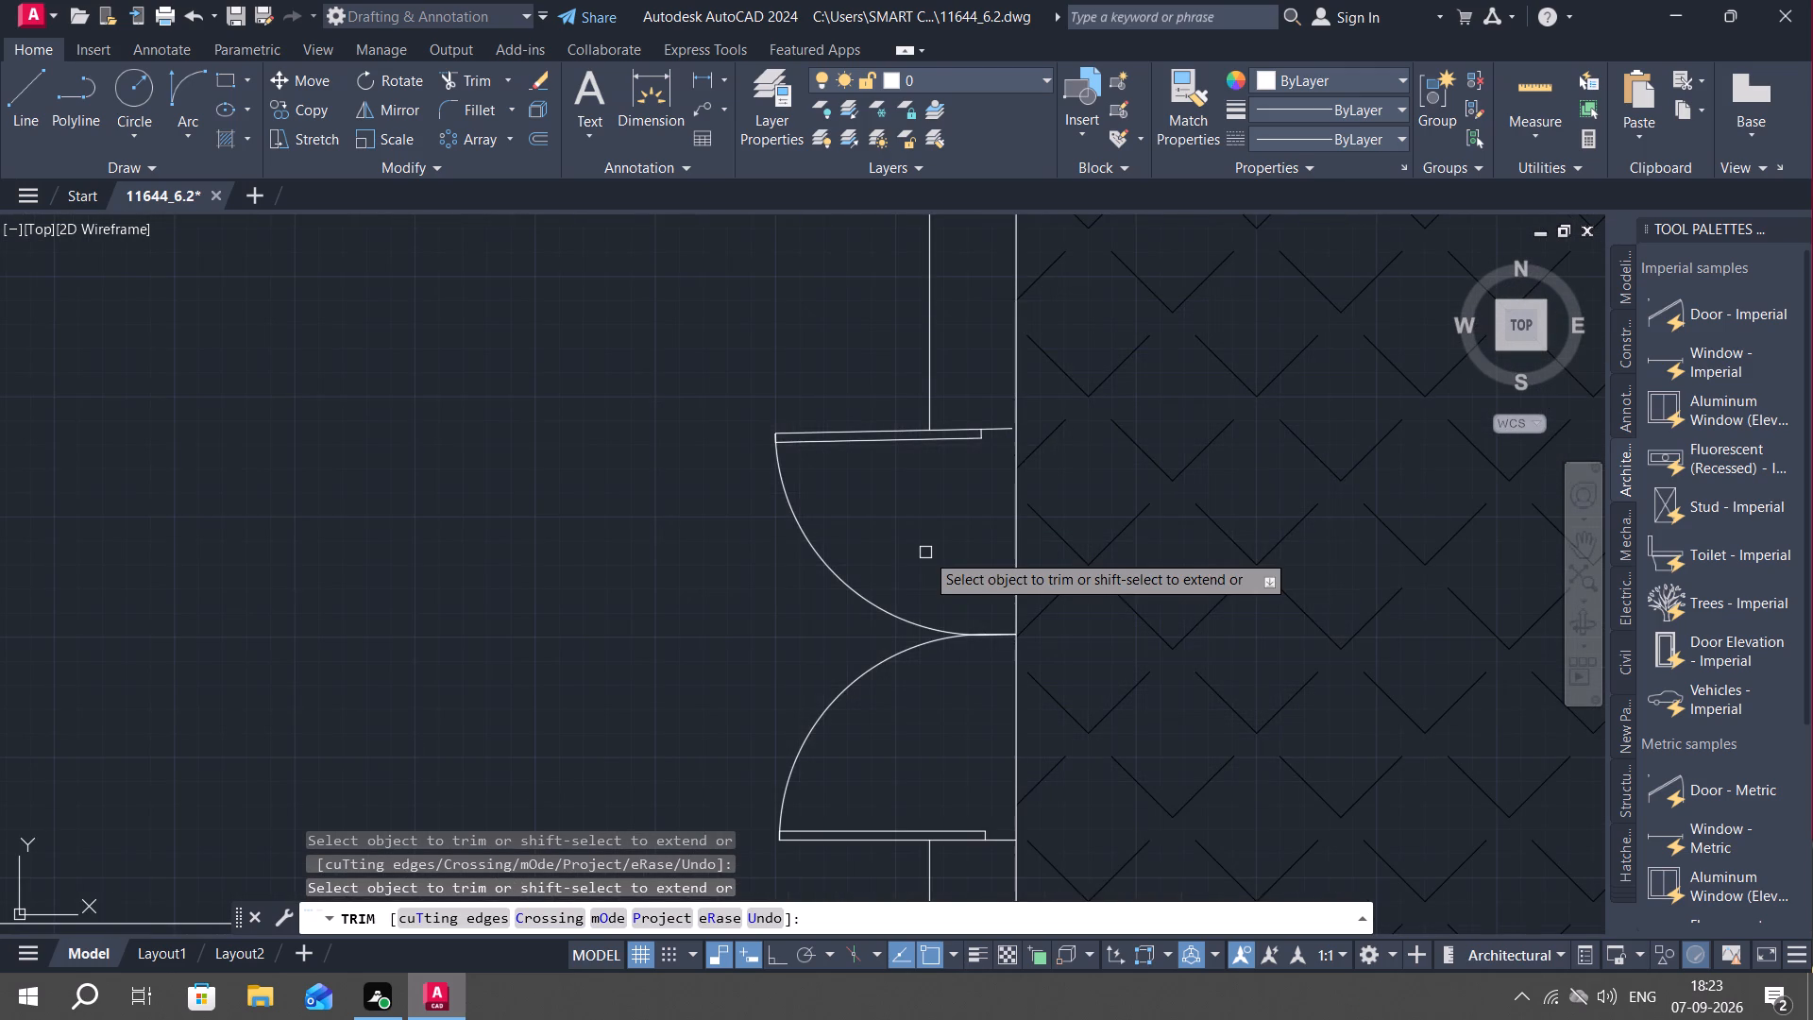
{"action": "scroll", "coordinate": [915, 572], "scroll_direction": "down", "scroll_amount": 1}
{"action": "key", "text": "Escape"}
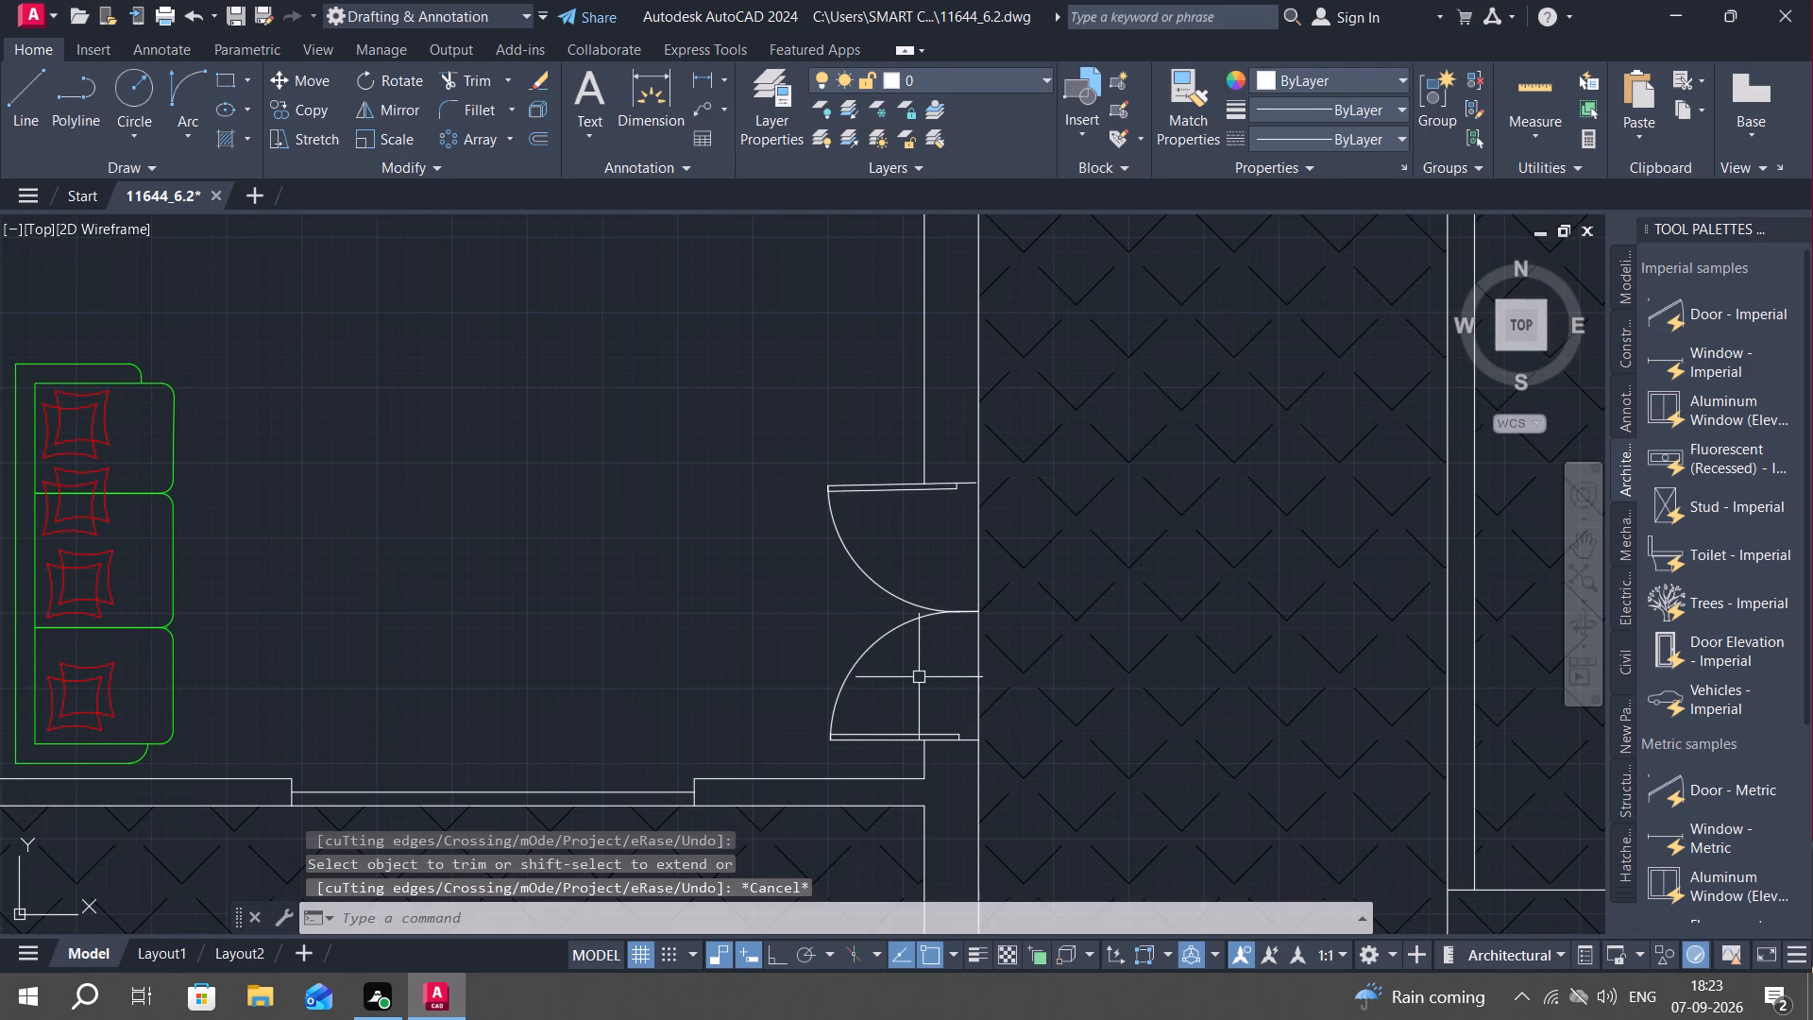
Mirror the green three-seat sofa toward the double door about a vertical line in the room, with ortho on and the original kept.
{"action": "scroll", "coordinate": [907, 704], "scroll_direction": "down", "scroll_amount": 1}
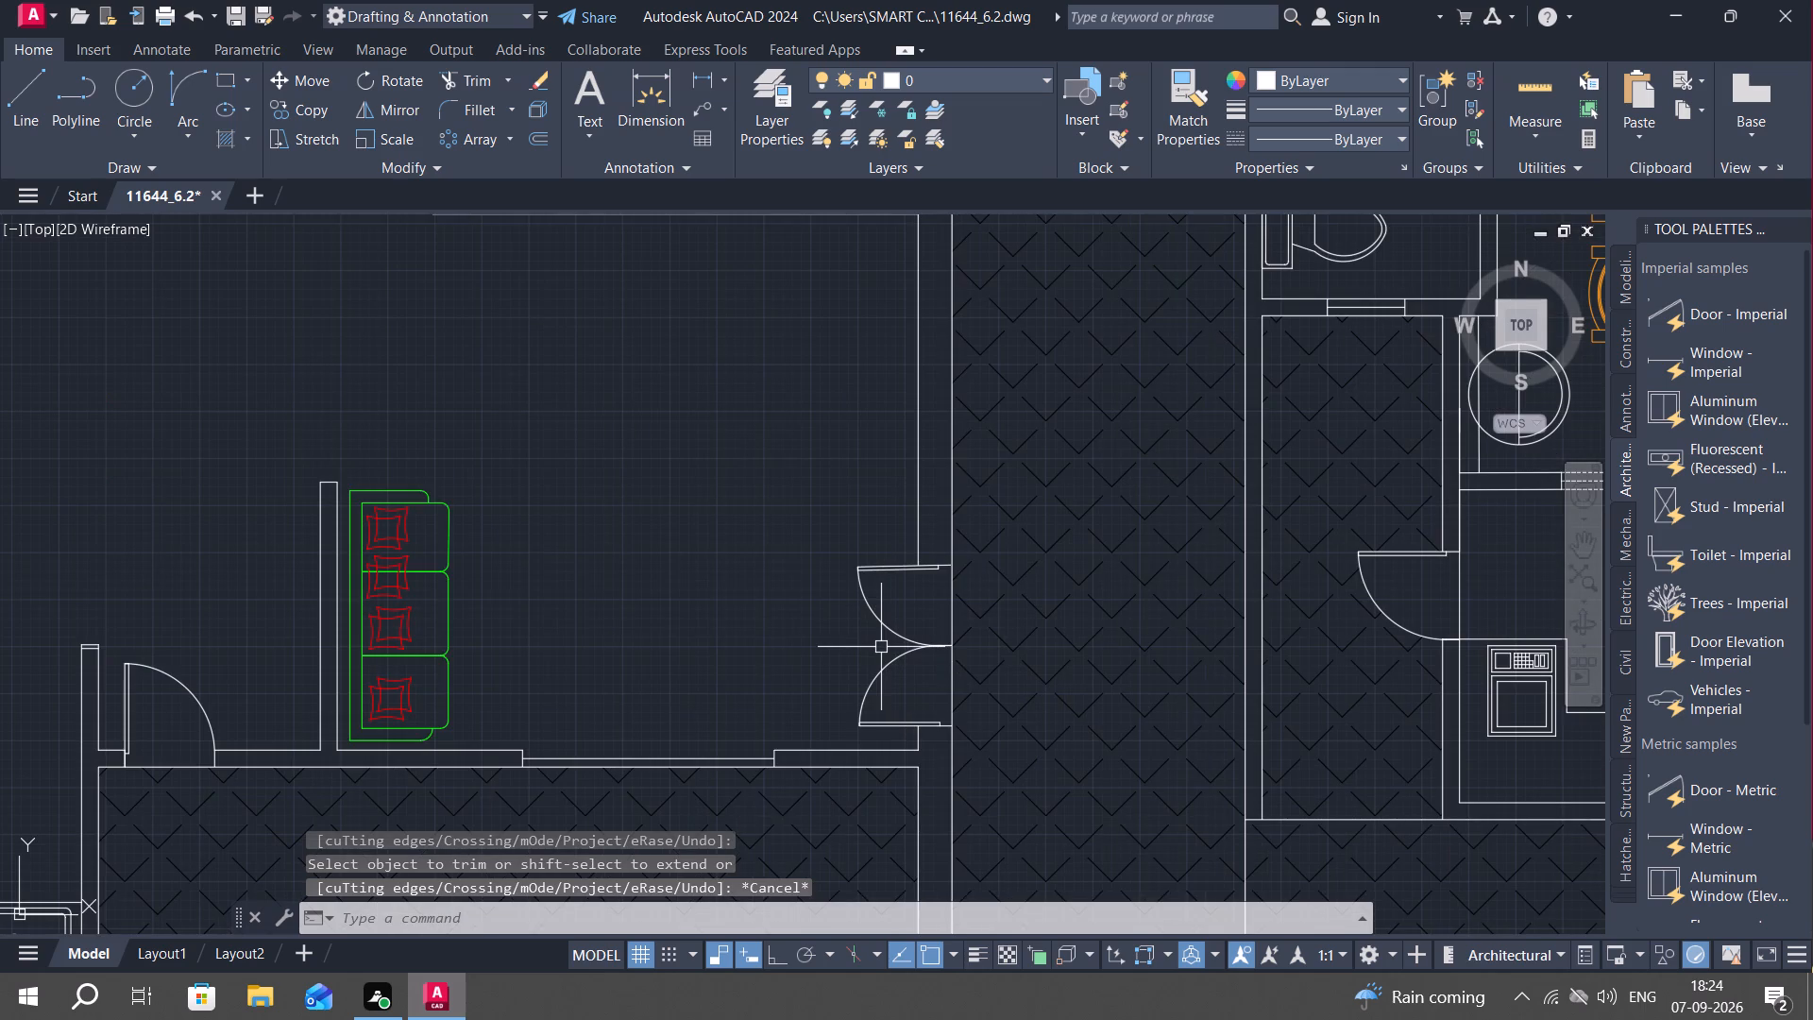
{"action": "middle_click_drag", "start_coordinate": [878, 622], "coordinate": [955, 613]}
{"action": "middle_click_drag", "start_coordinate": [766, 552], "coordinate": [939, 732]}
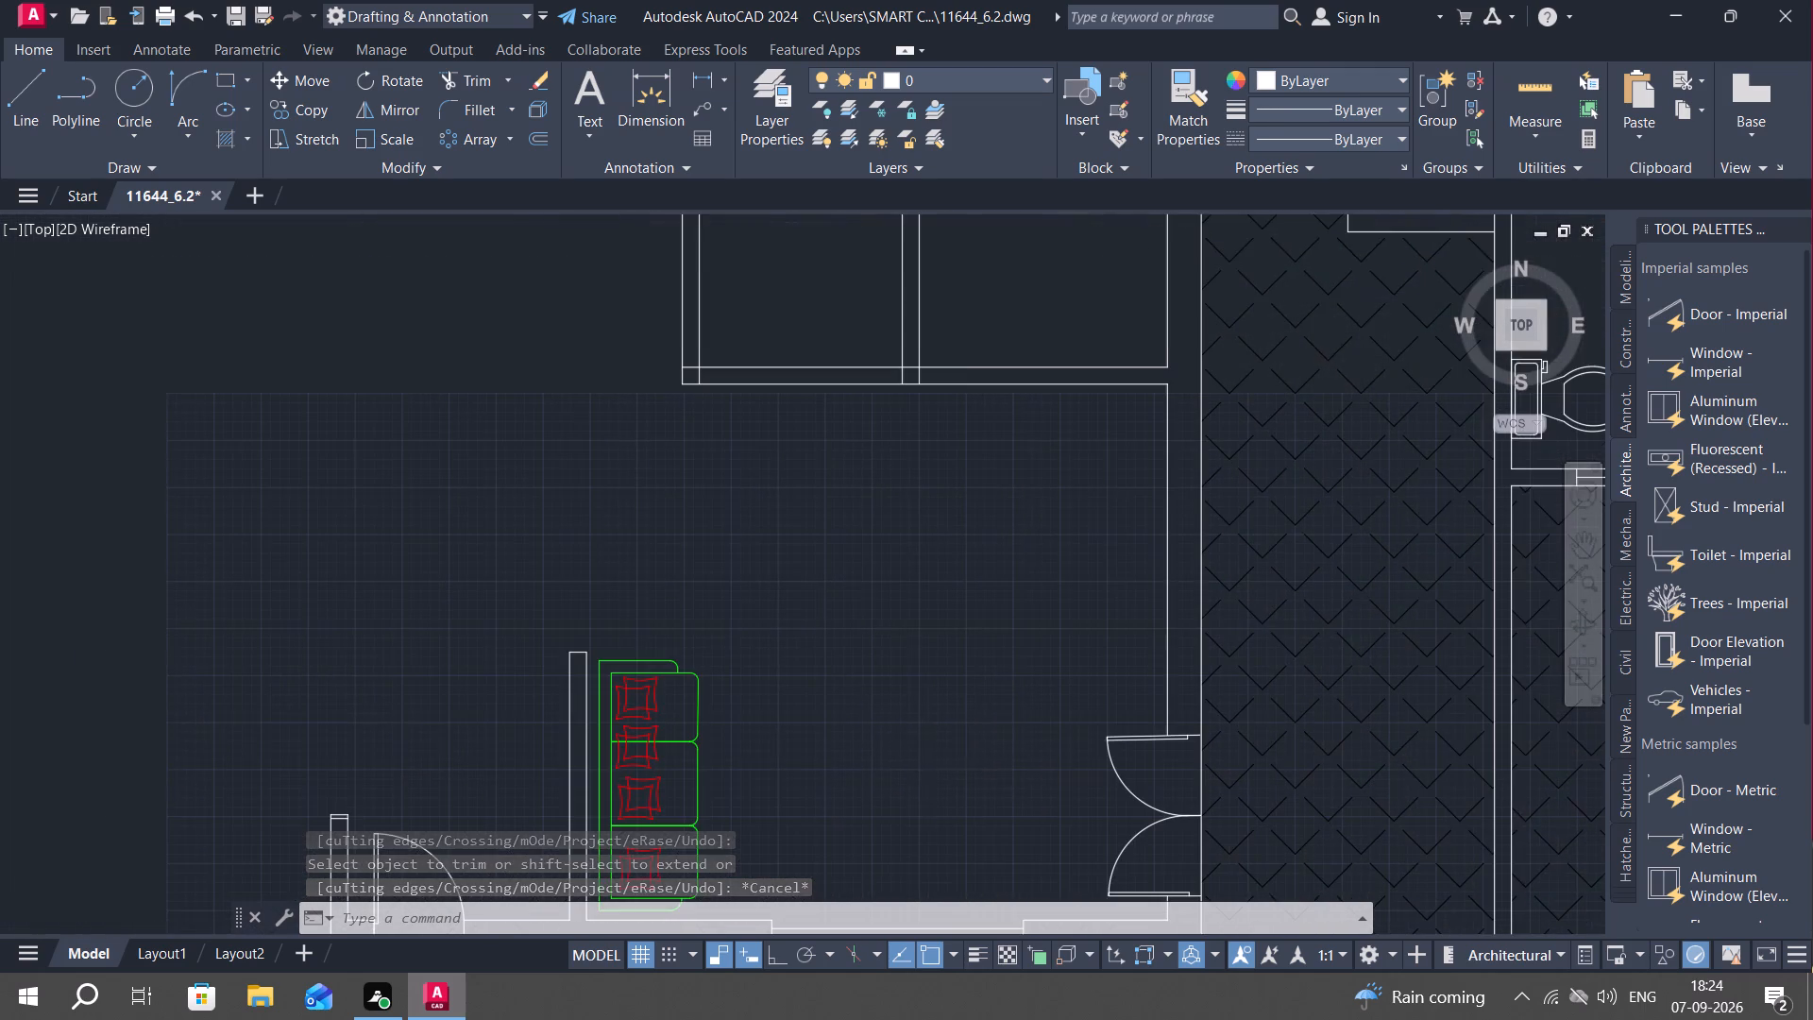
{"action": "middle_click_drag", "start_coordinate": [923, 702], "coordinate": [1007, 483]}
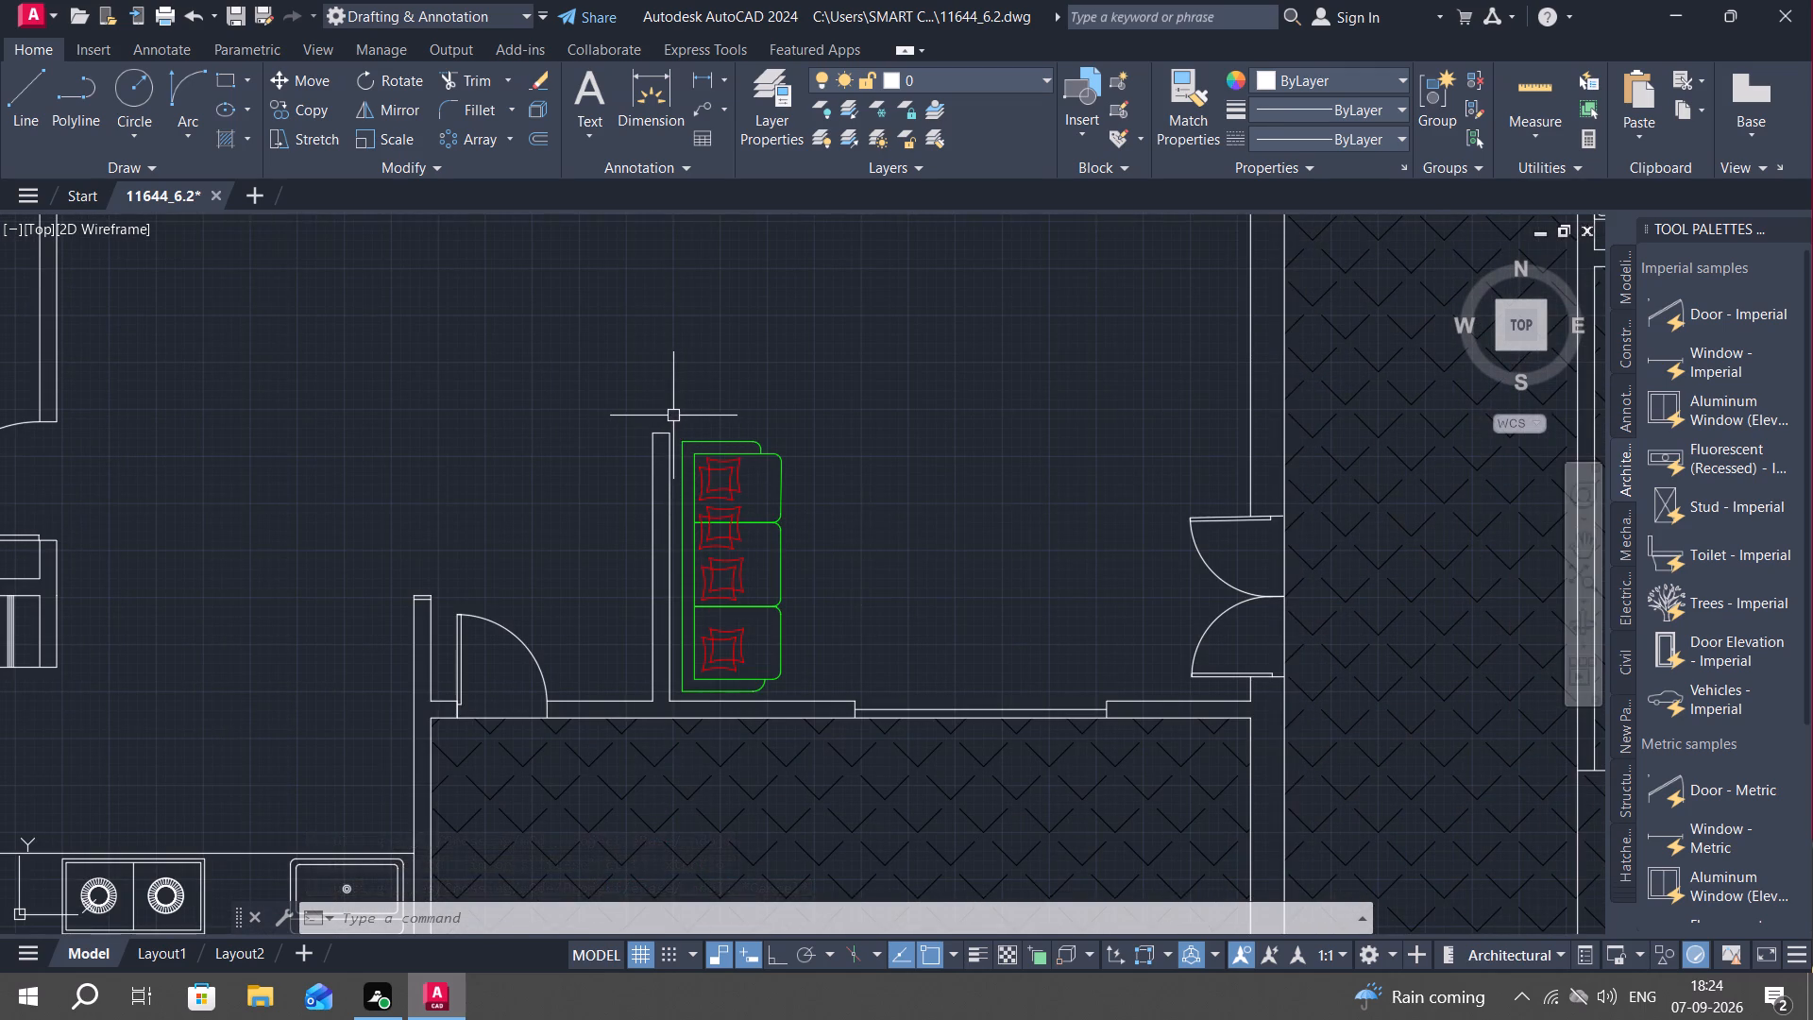
{"action": "left_click", "coordinate": [673, 416]}
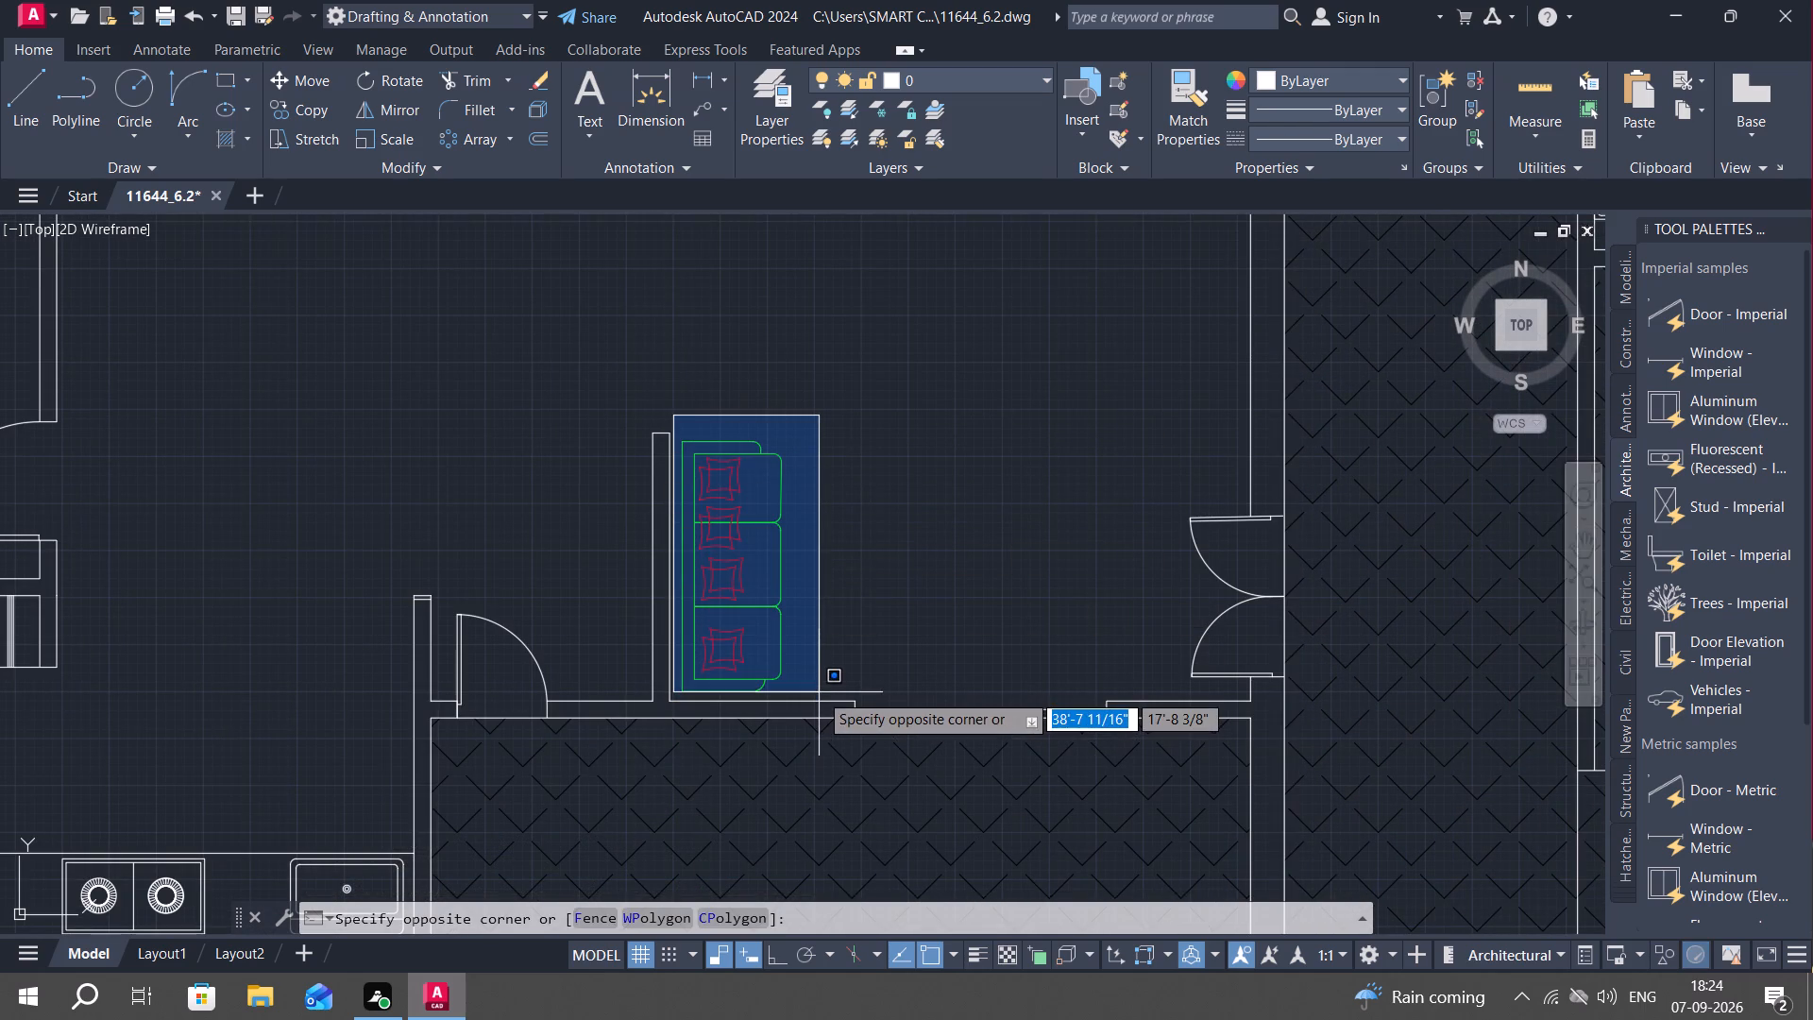
{"action": "left_click", "coordinate": [819, 696]}
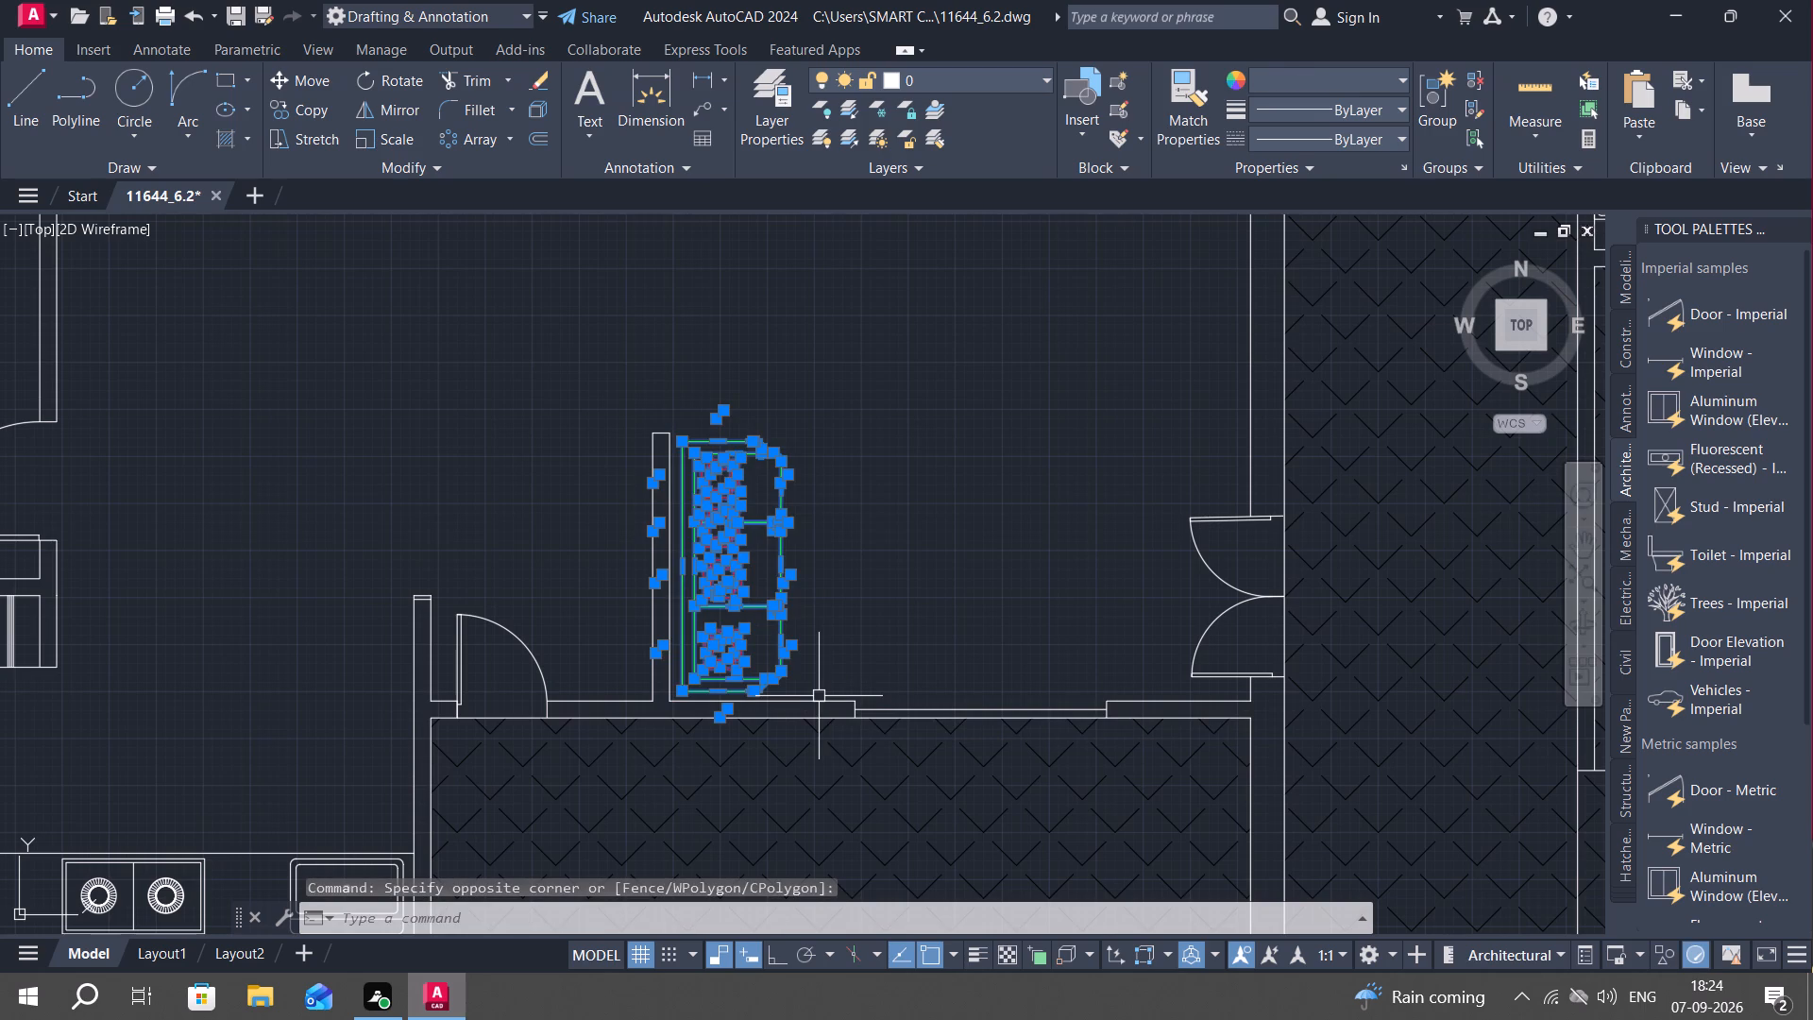
{"action": "type", "text": "MI"}
{"action": "key", "text": "space"}
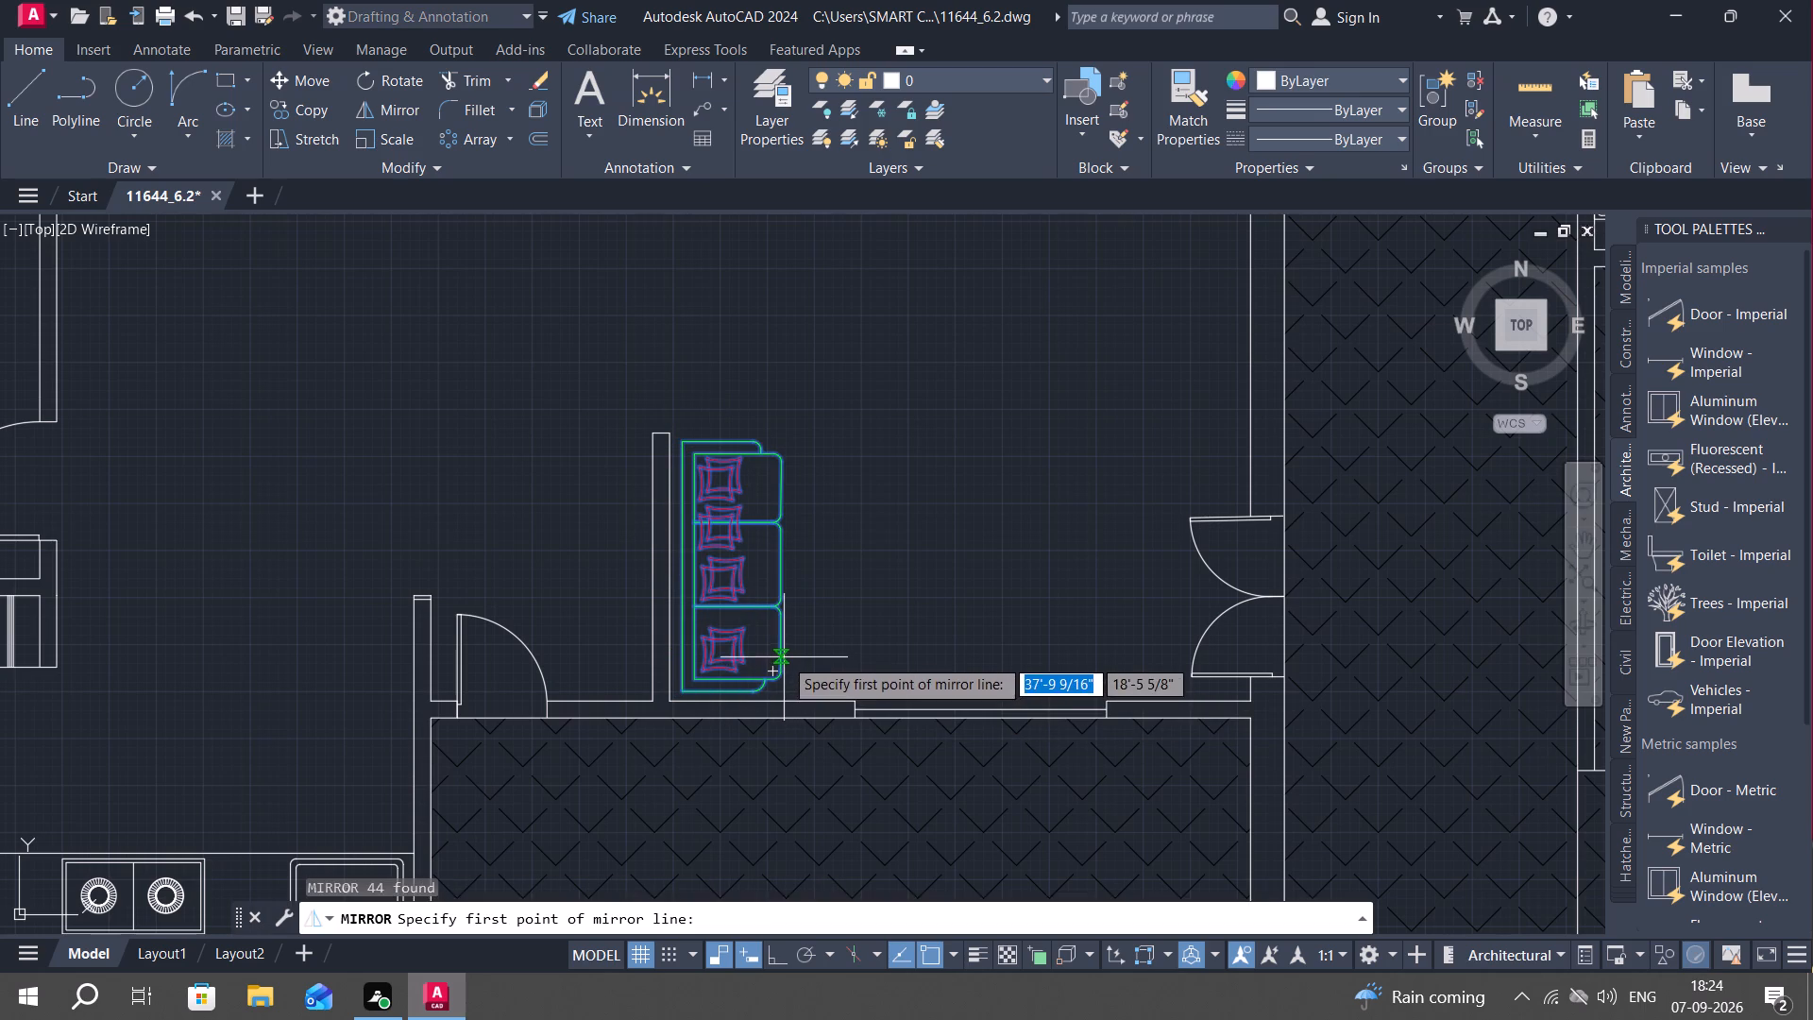
{"action": "left_click", "coordinate": [896, 512]}
{"action": "scroll", "coordinate": [896, 512], "scroll_direction": "down", "scroll_amount": 2}
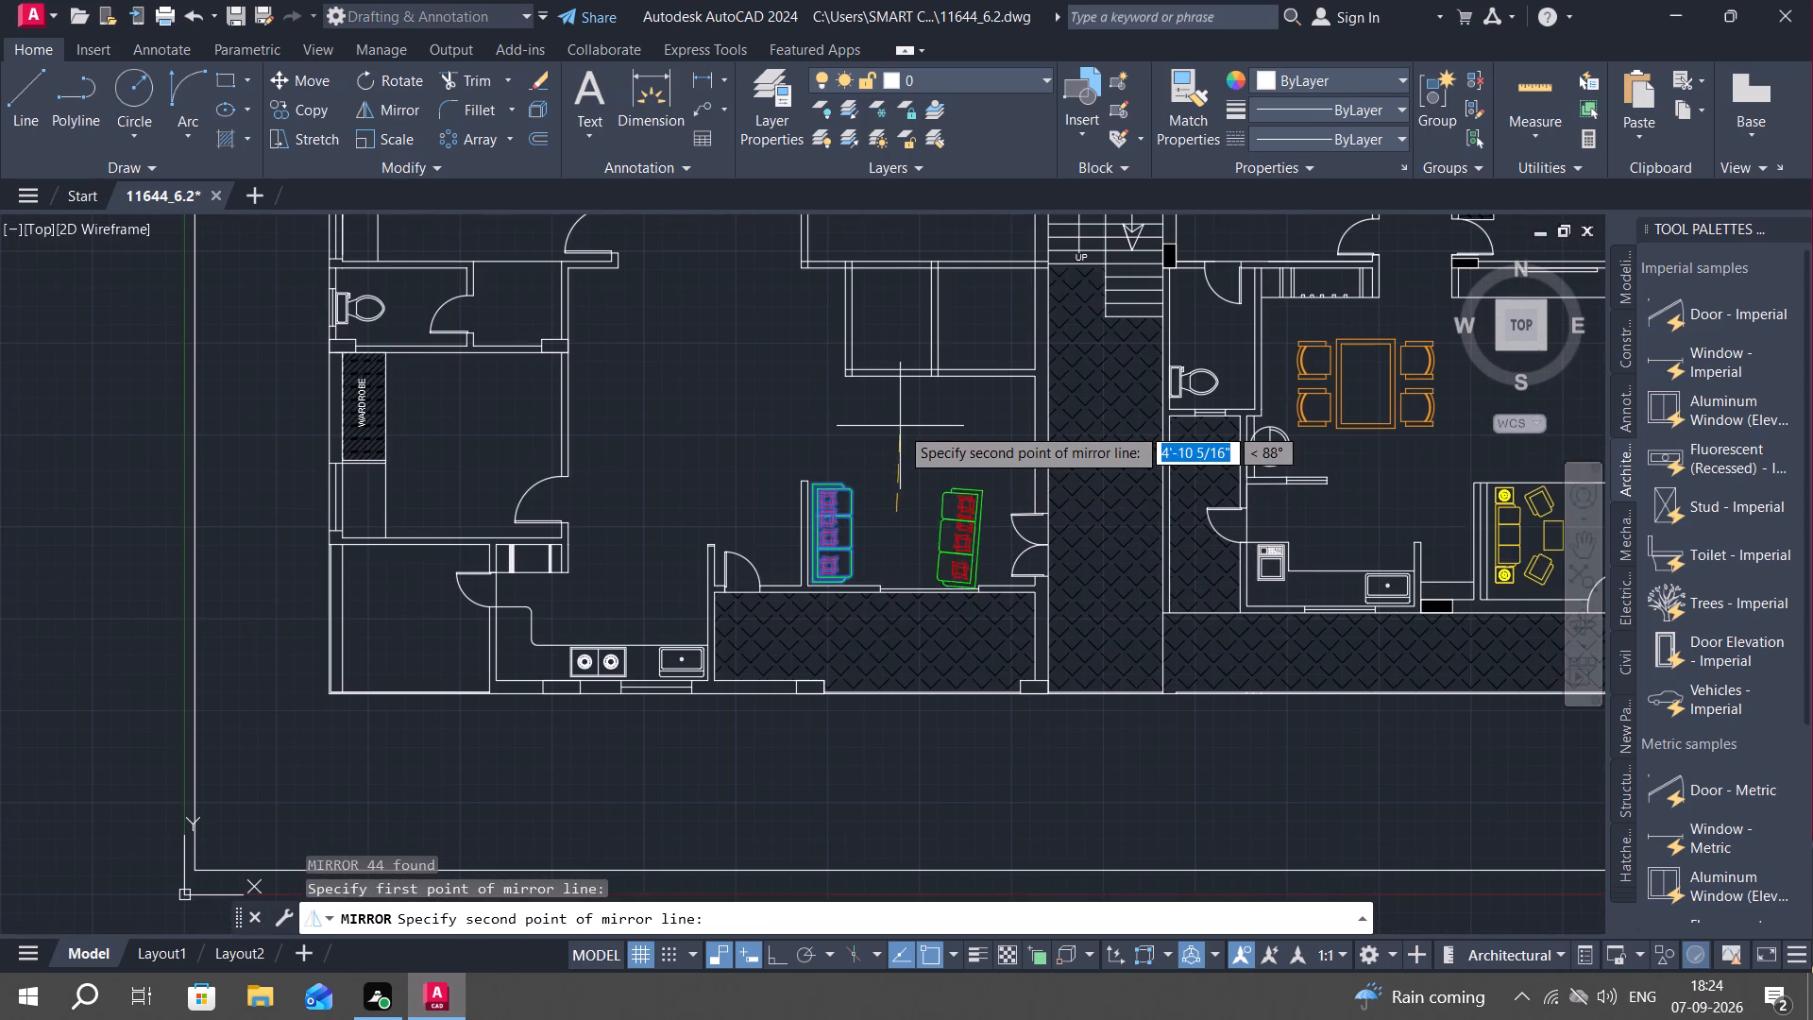
{"action": "key", "text": "F8"}
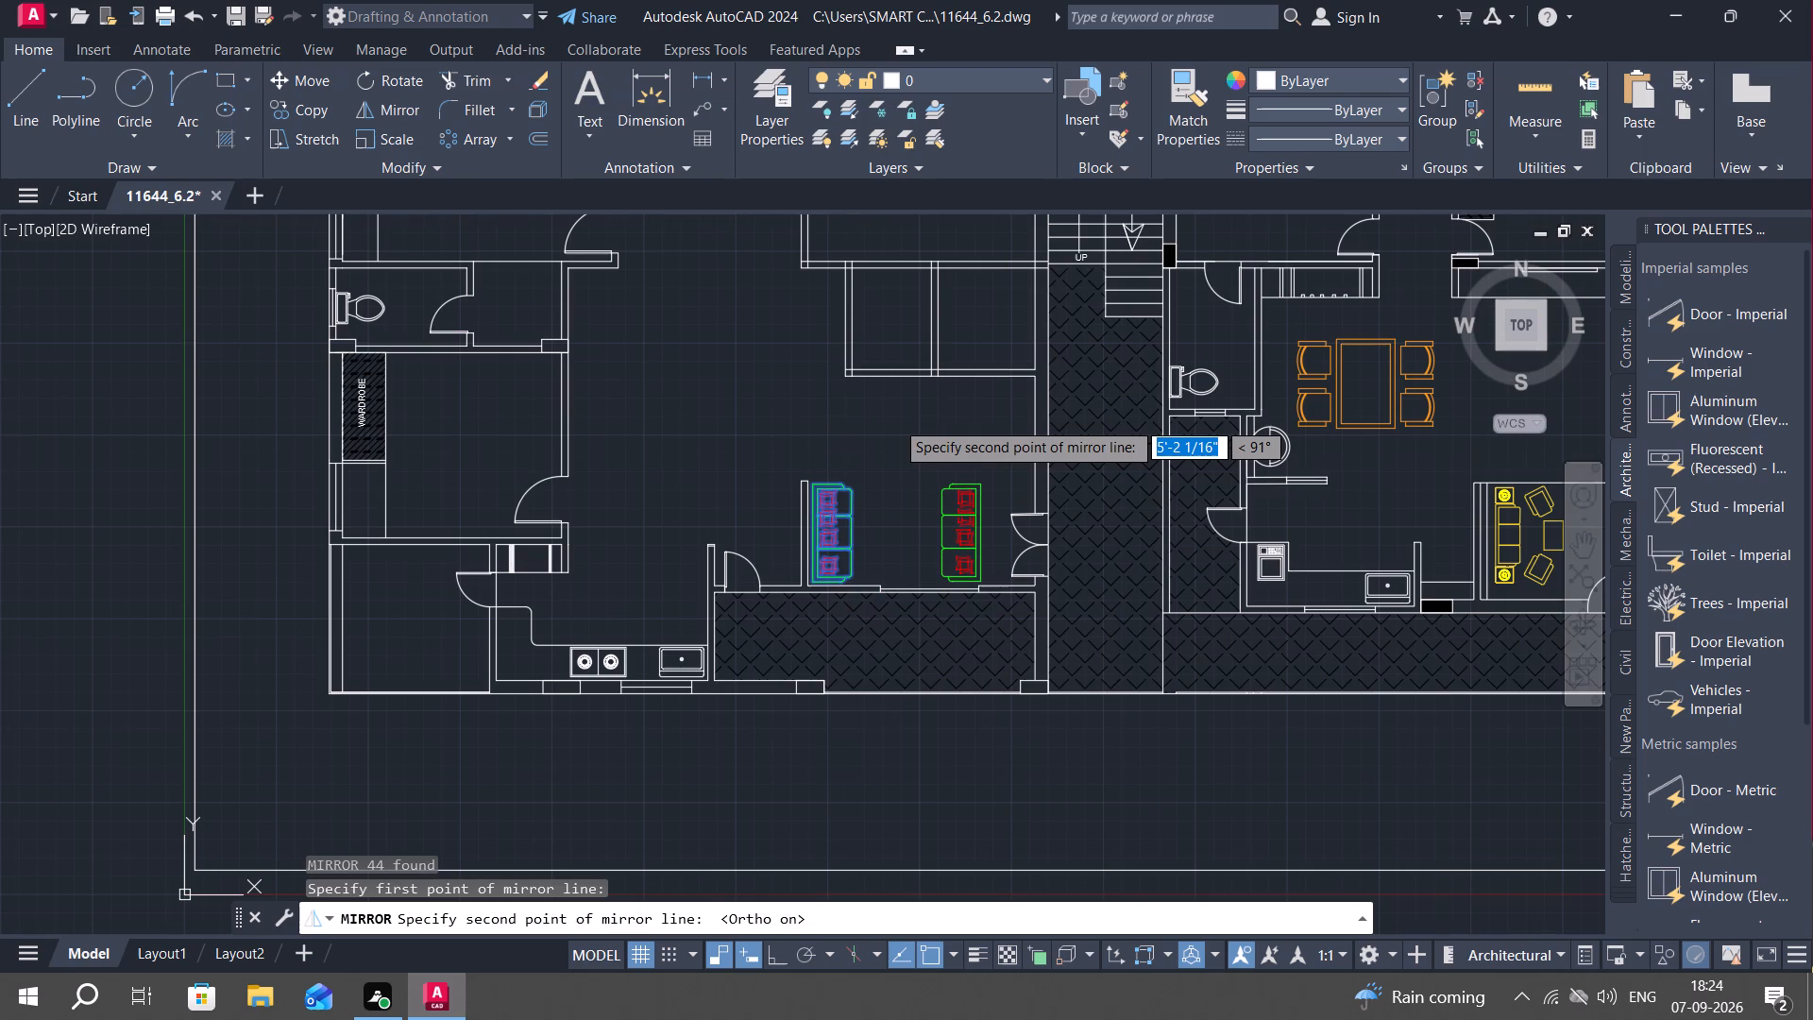
{"action": "left_click", "coordinate": [895, 420]}
{"action": "left_click_drag", "start_coordinate": [913, 498], "coordinate": [895, 420]}
Copy the mirrored sofa by its upper back corner, with ortho off, against the passage wall just above the double door.
{"action": "left_click", "coordinate": [890, 415]}
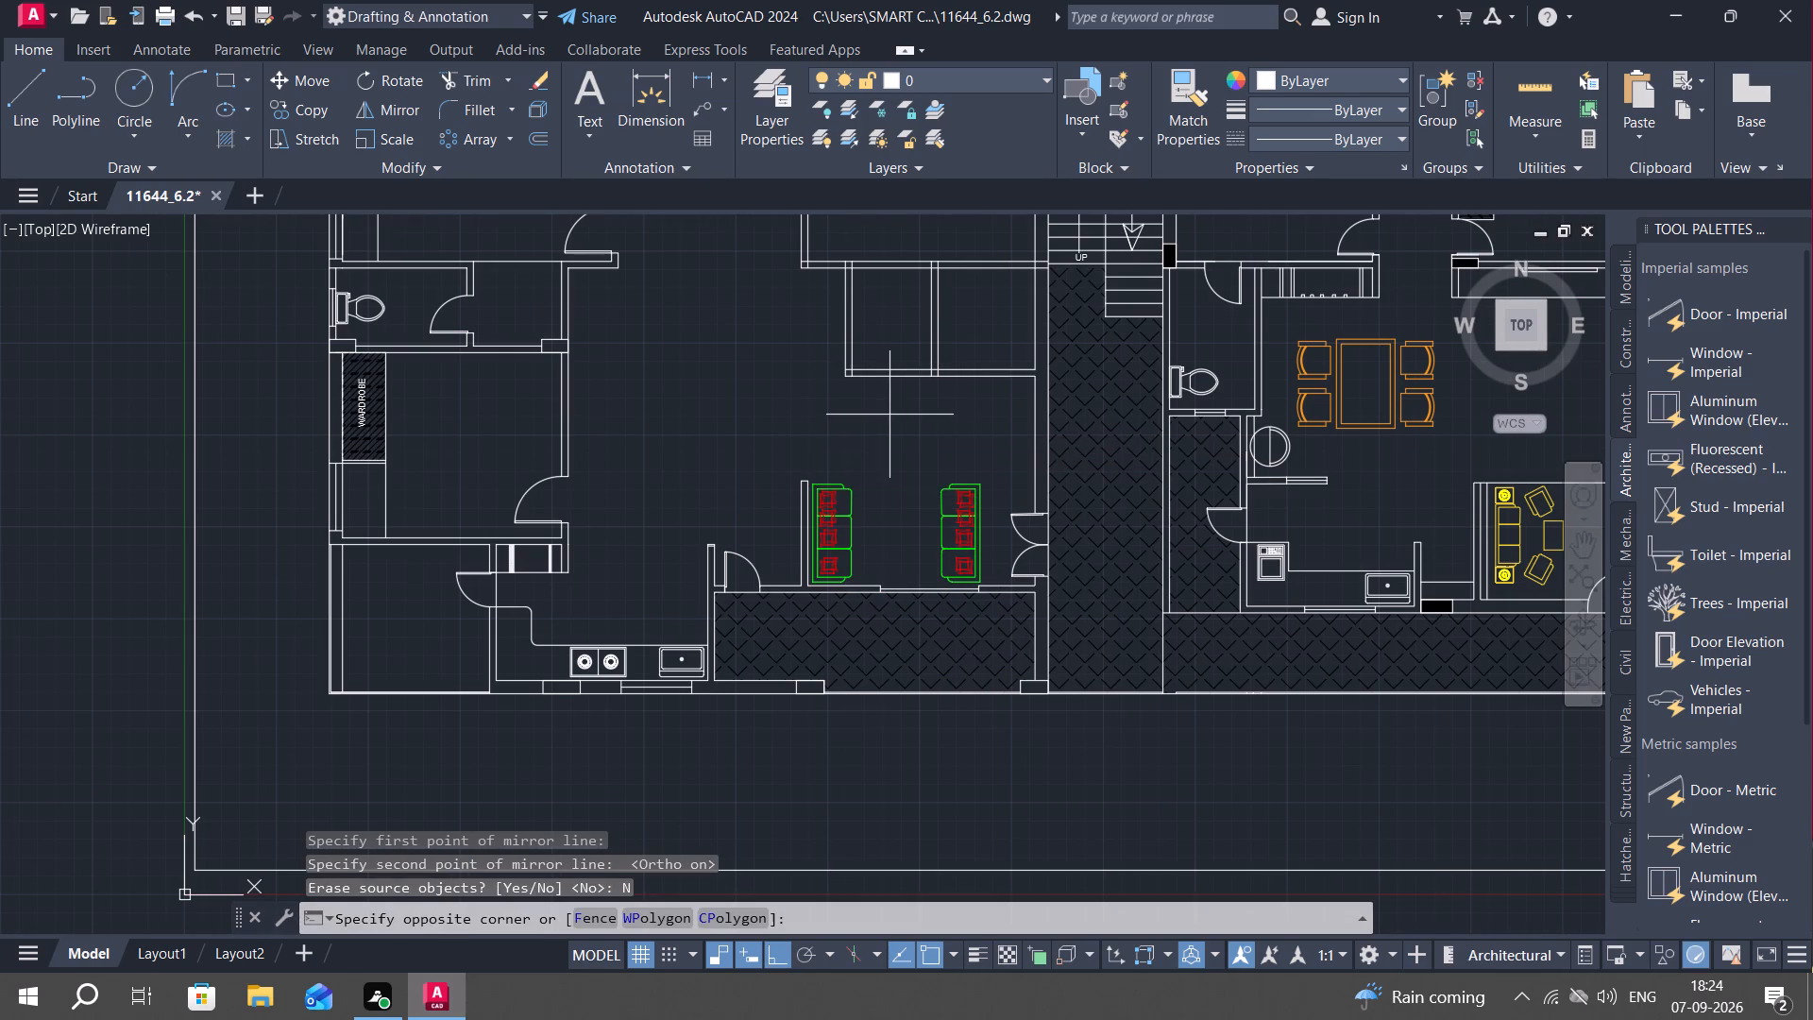
{"action": "scroll", "coordinate": [993, 587], "scroll_direction": "up", "scroll_amount": 2}
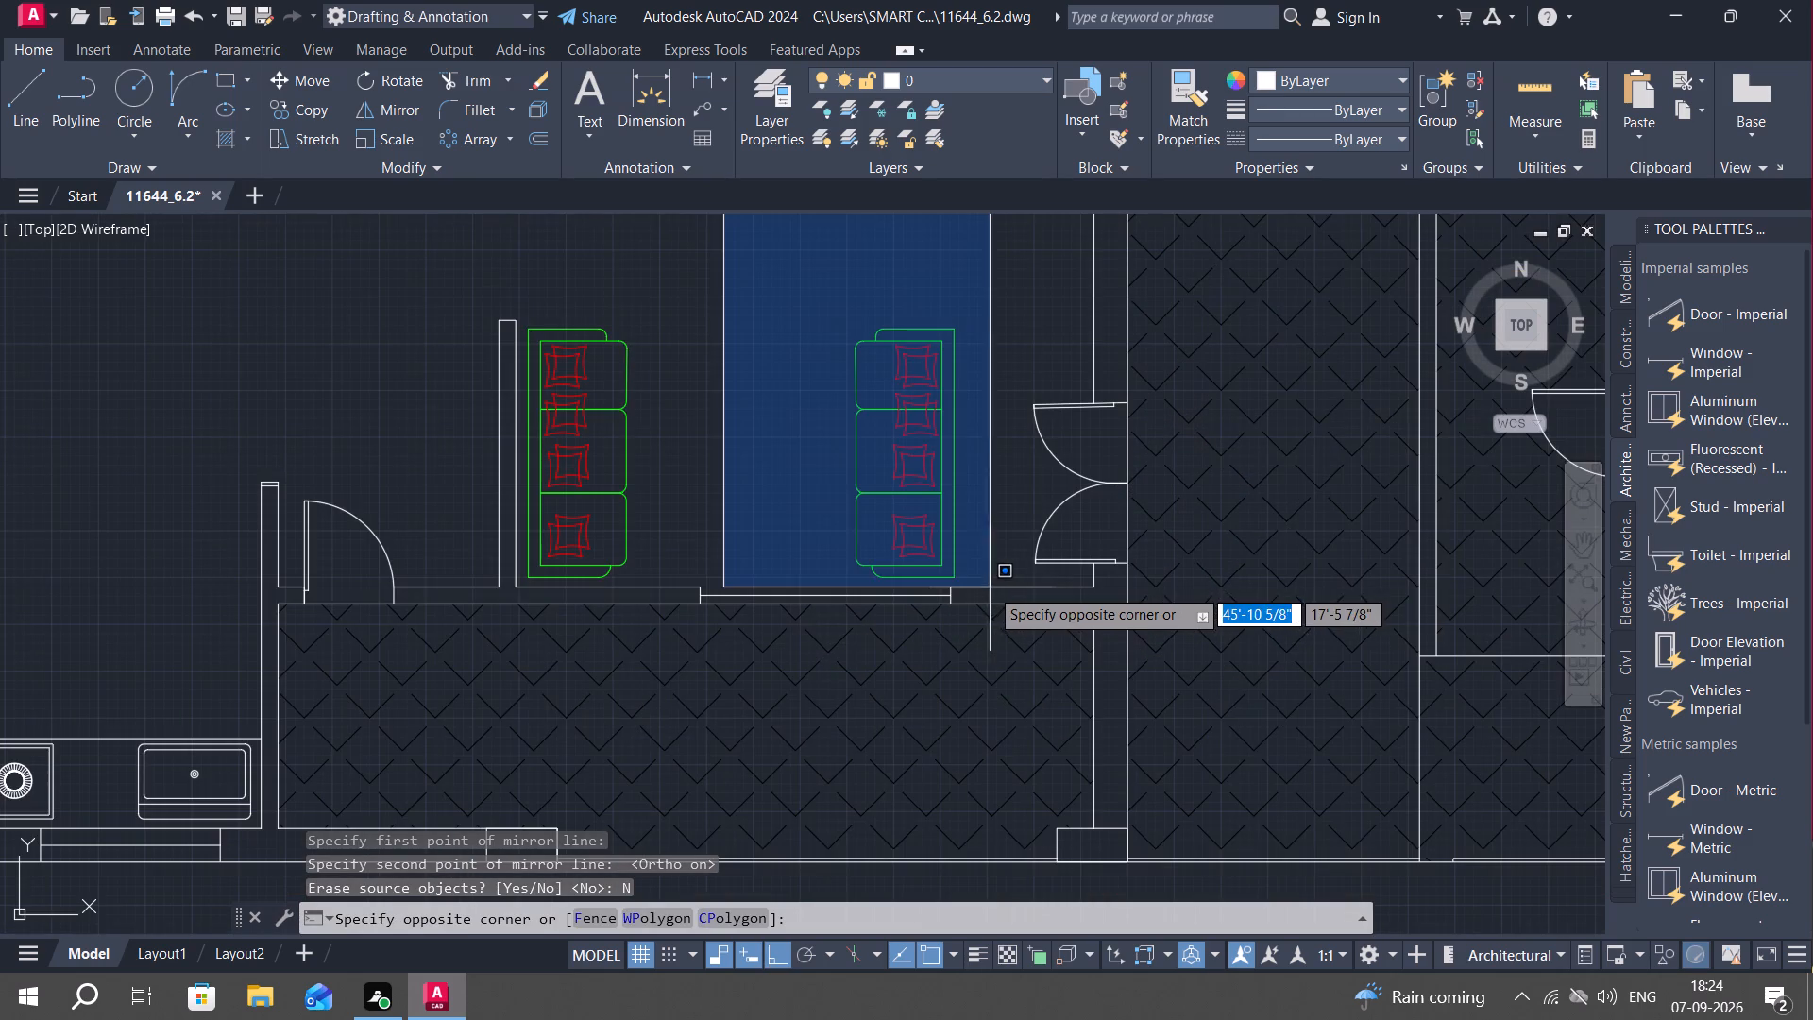
{"action": "left_click", "coordinate": [980, 583]}
{"action": "key", "text": "c"}
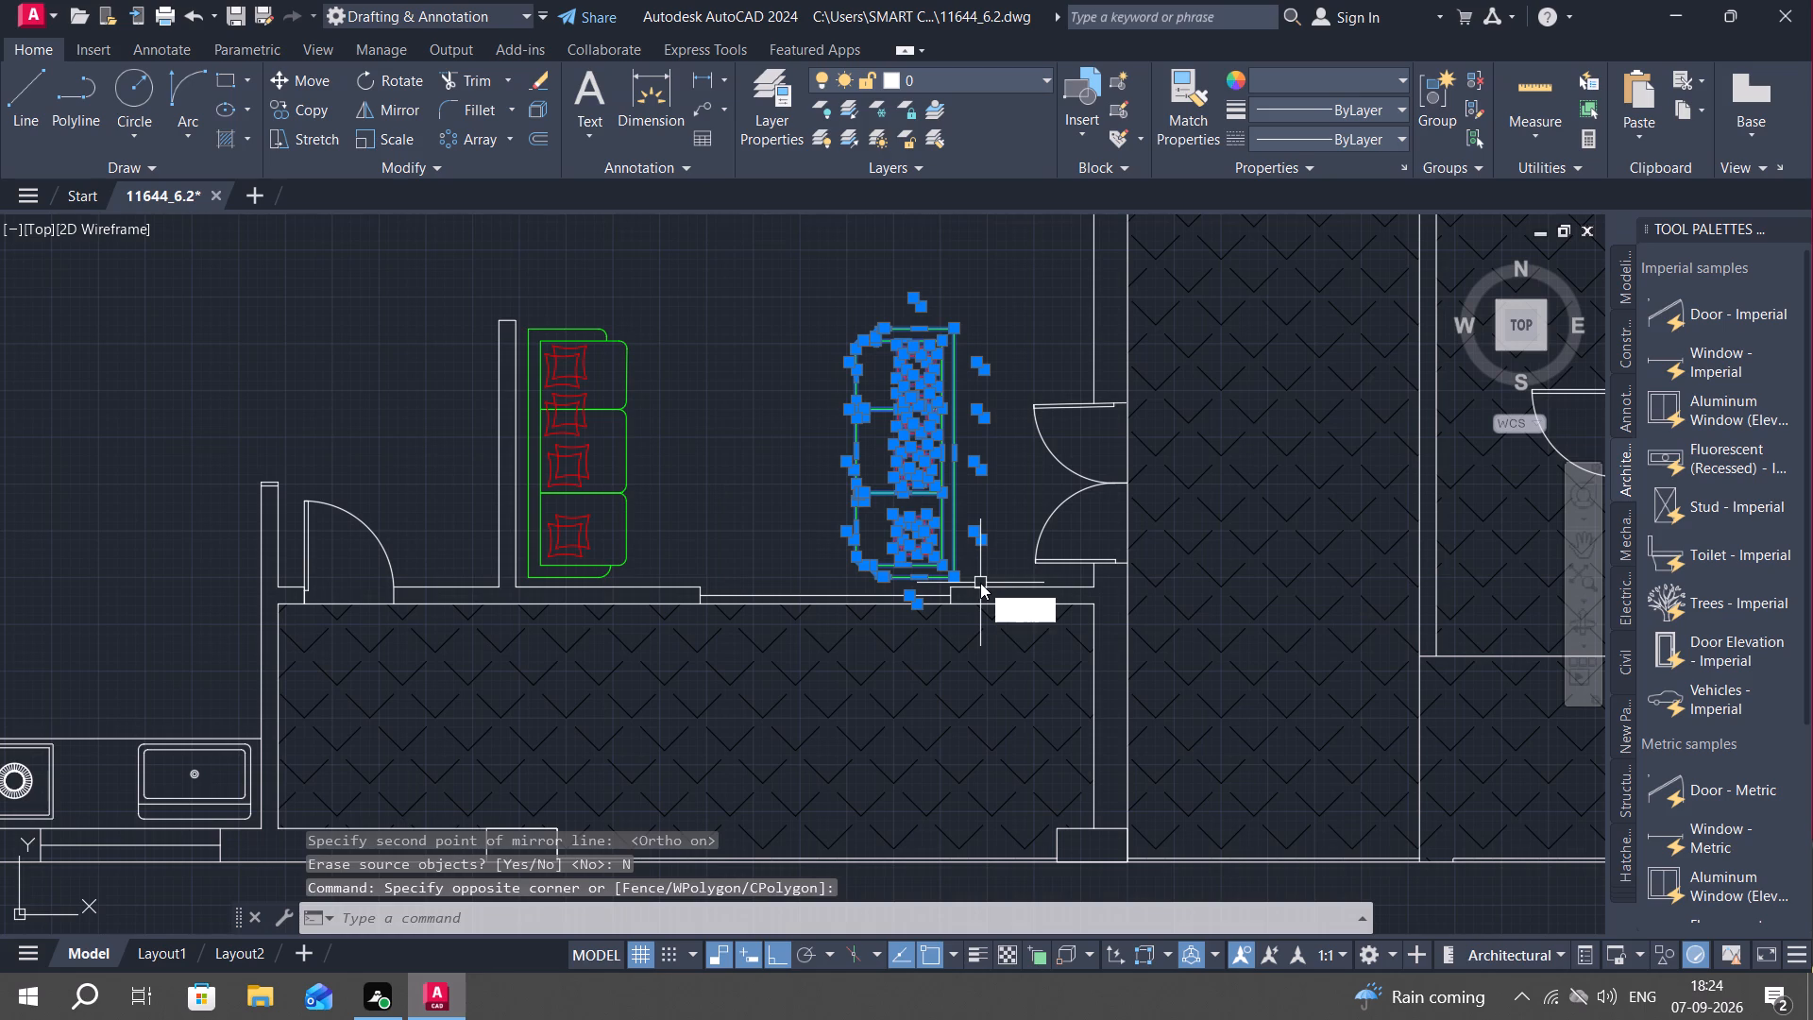
{"action": "type", "text": "O"}
{"action": "key", "text": "space"}
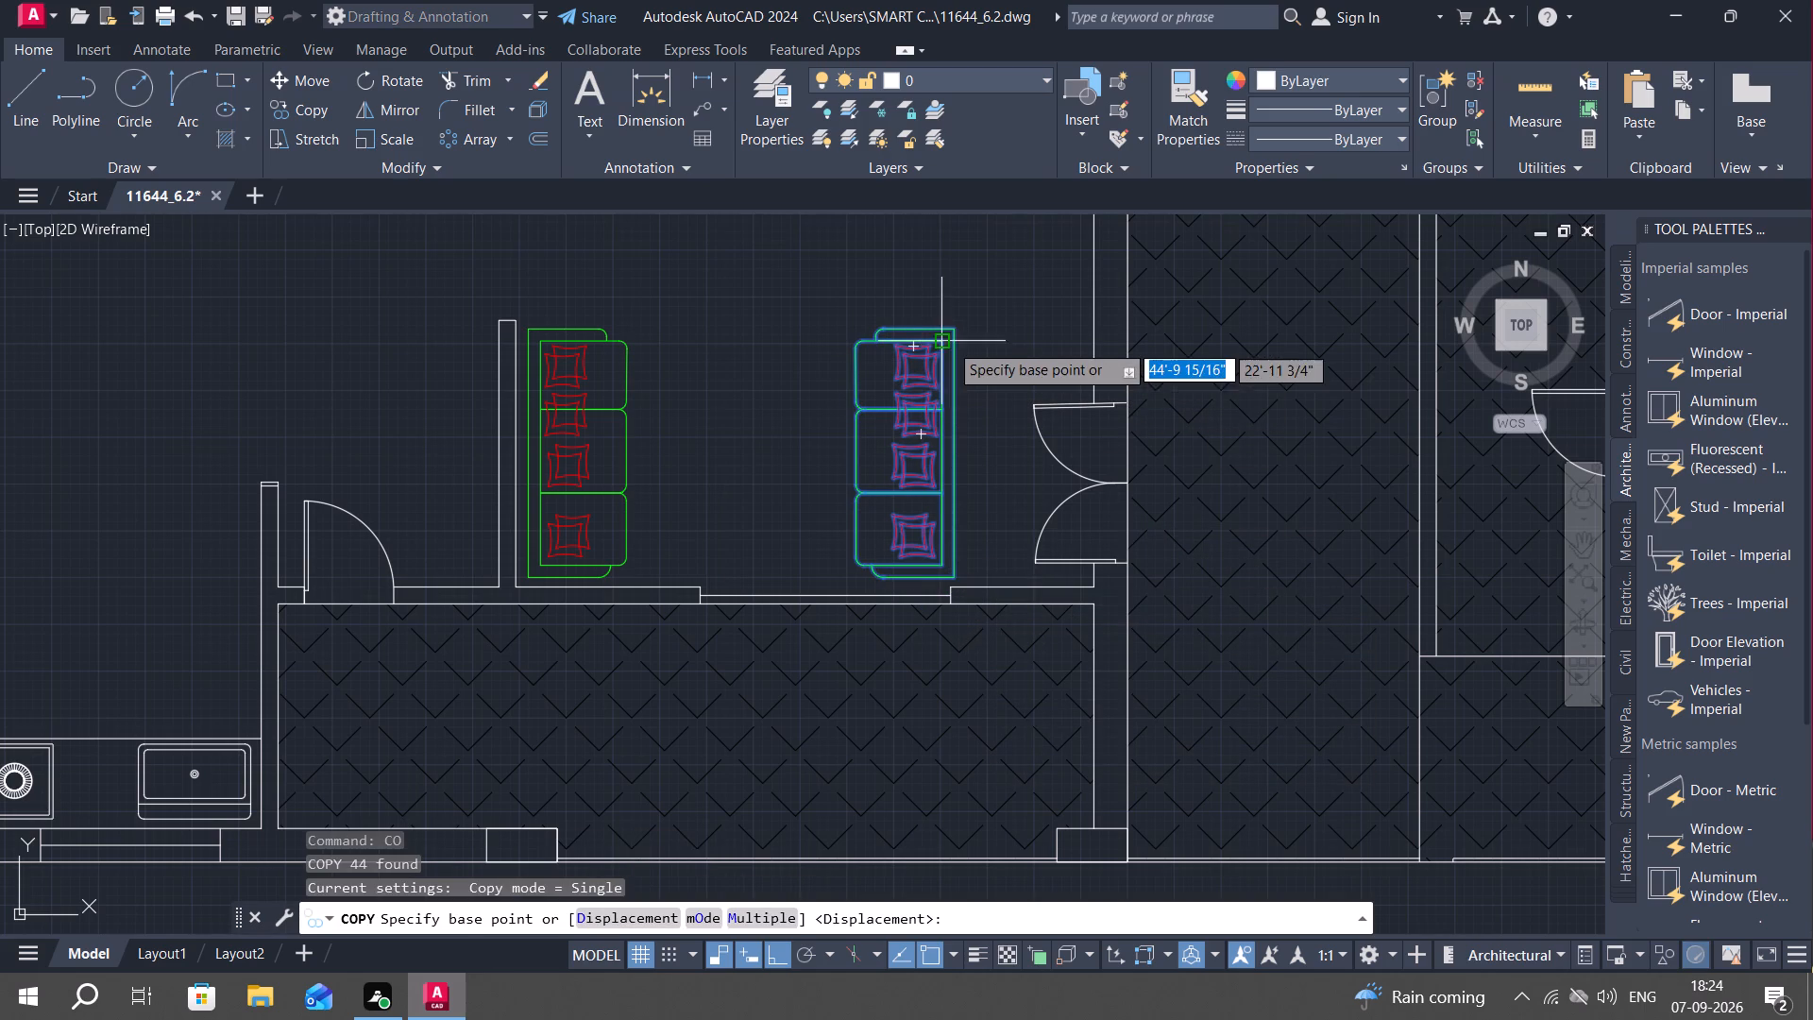
{"action": "left_click", "coordinate": [958, 333]}
{"action": "middle_click_drag", "start_coordinate": [974, 314], "coordinate": [930, 506]}
{"action": "scroll", "coordinate": [912, 556], "scroll_direction": "down", "scroll_amount": 1}
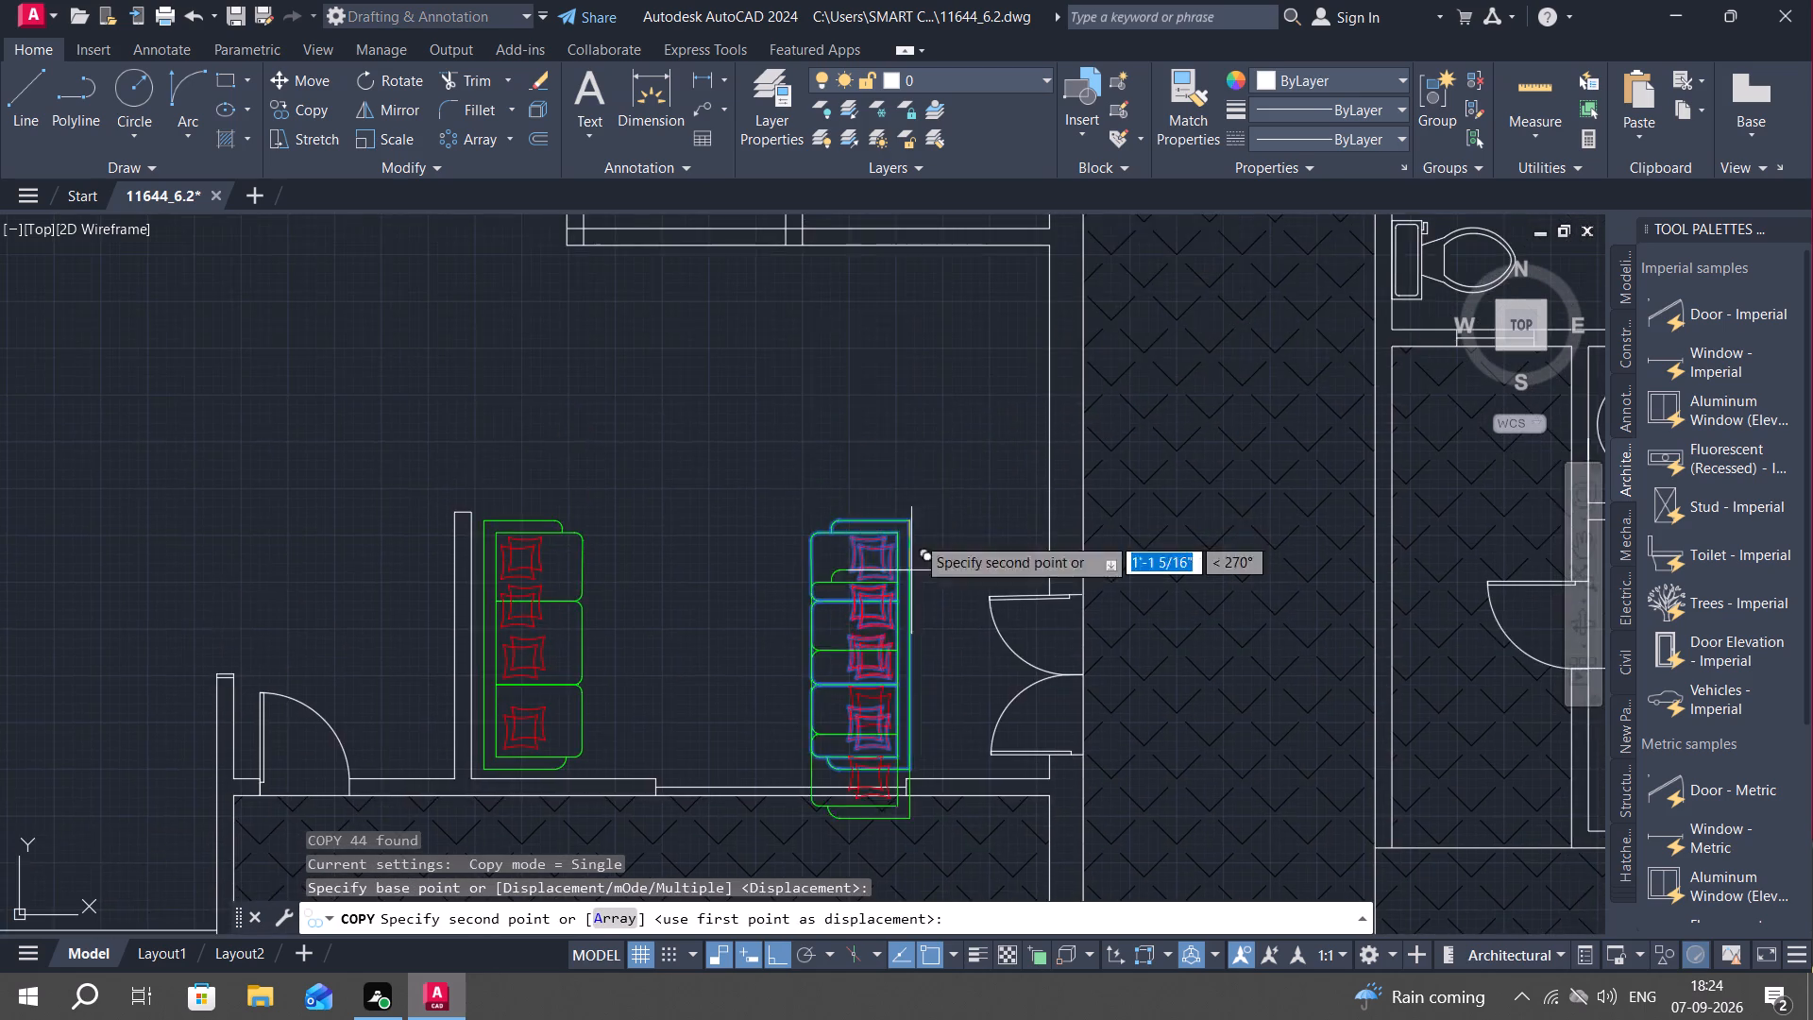
{"action": "key", "text": "F8"}
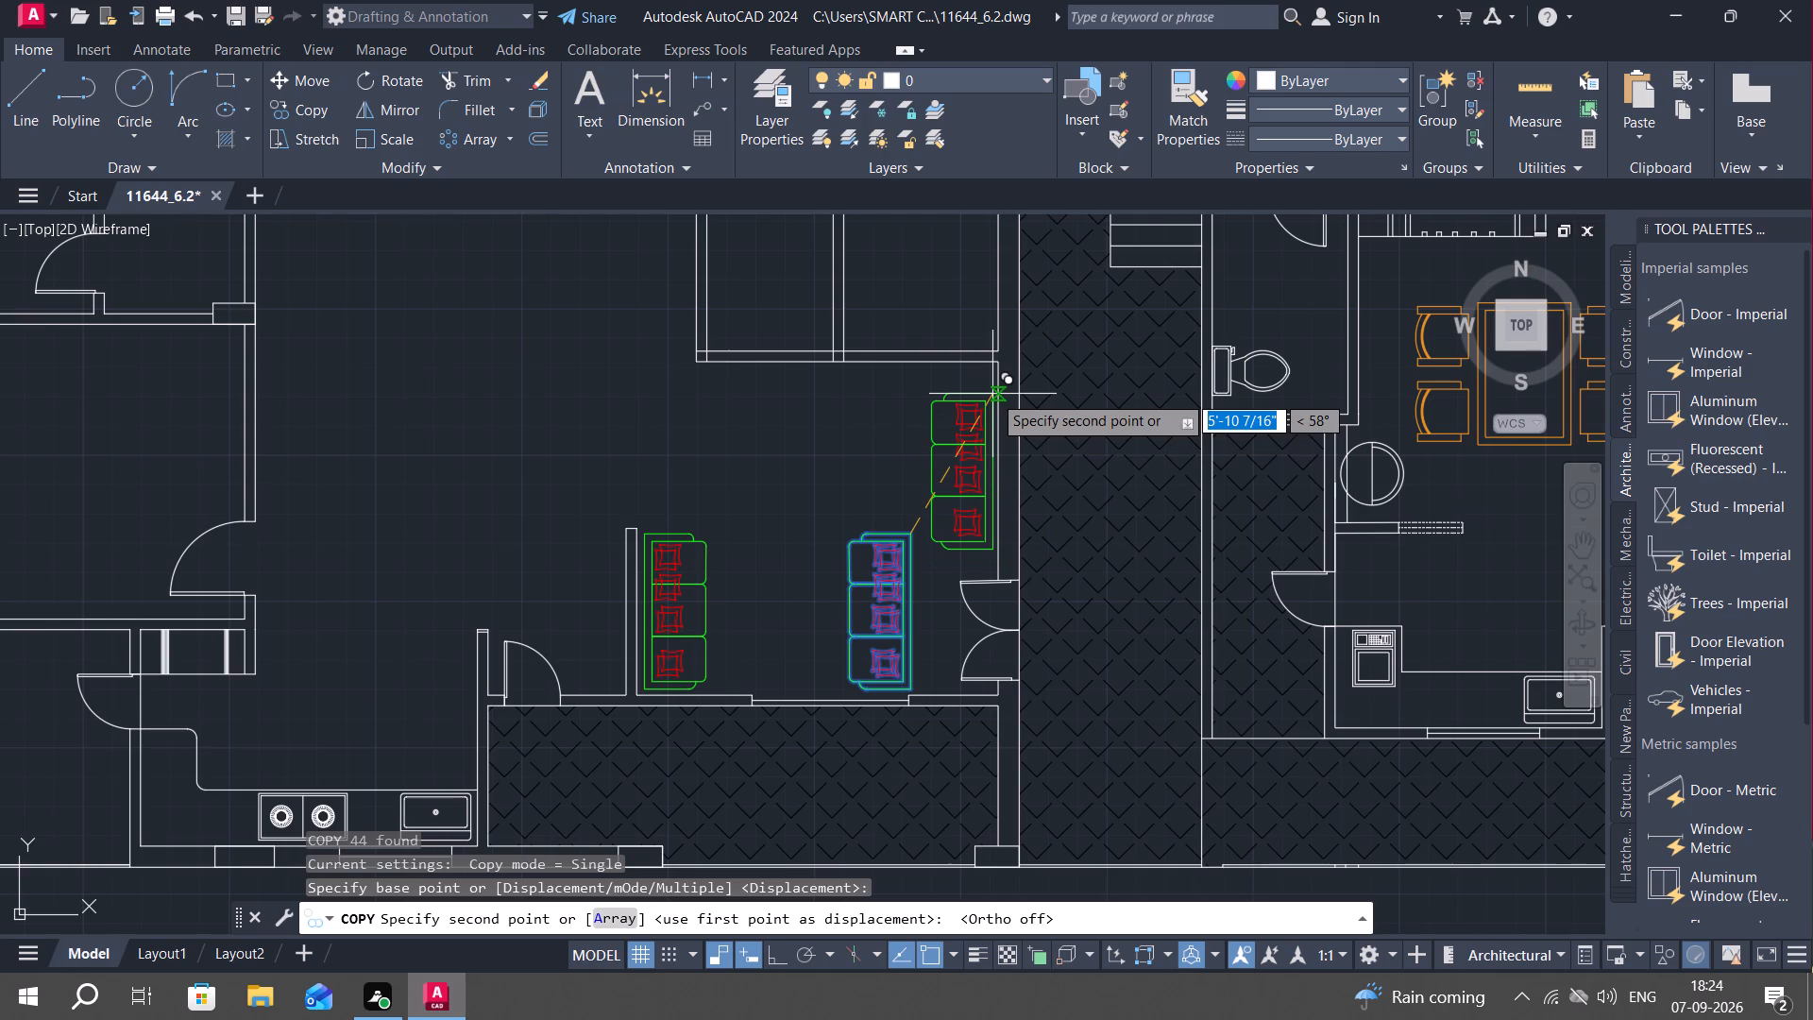
{"action": "left_click", "coordinate": [991, 382]}
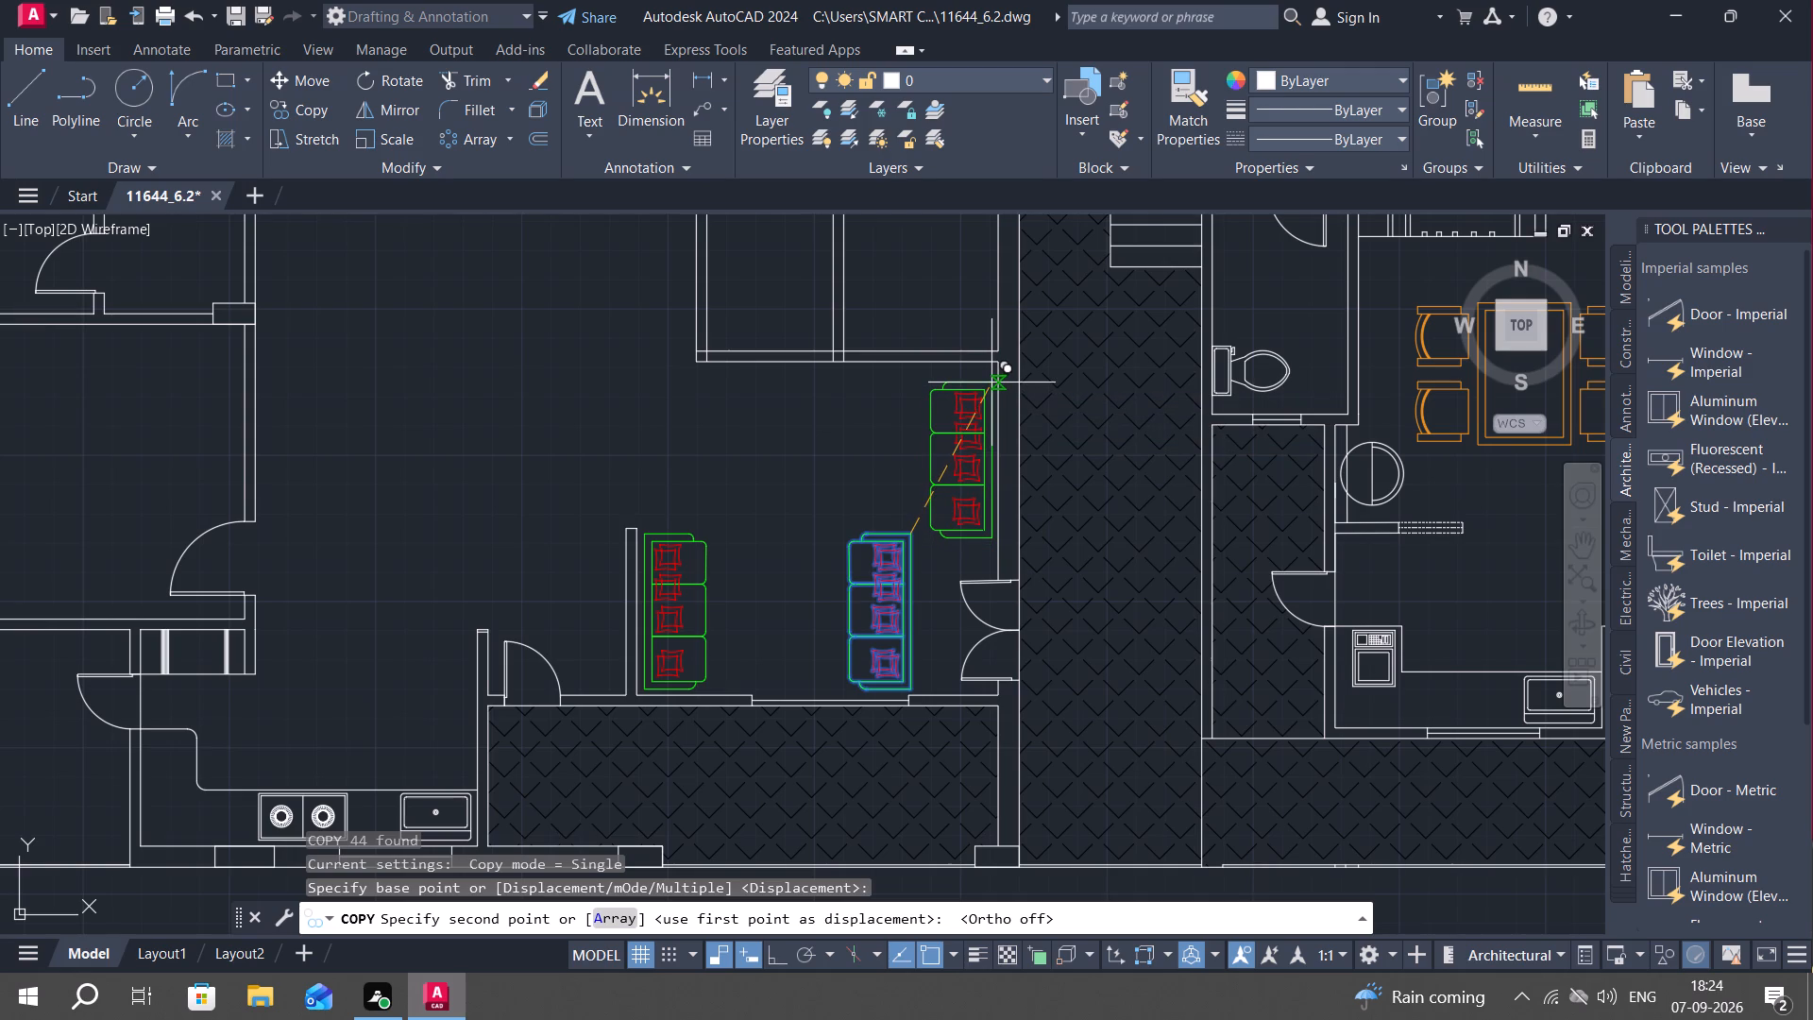
Delete the mirrored sofa standing in front of the double door.
{"action": "left_click", "coordinate": [816, 507]}
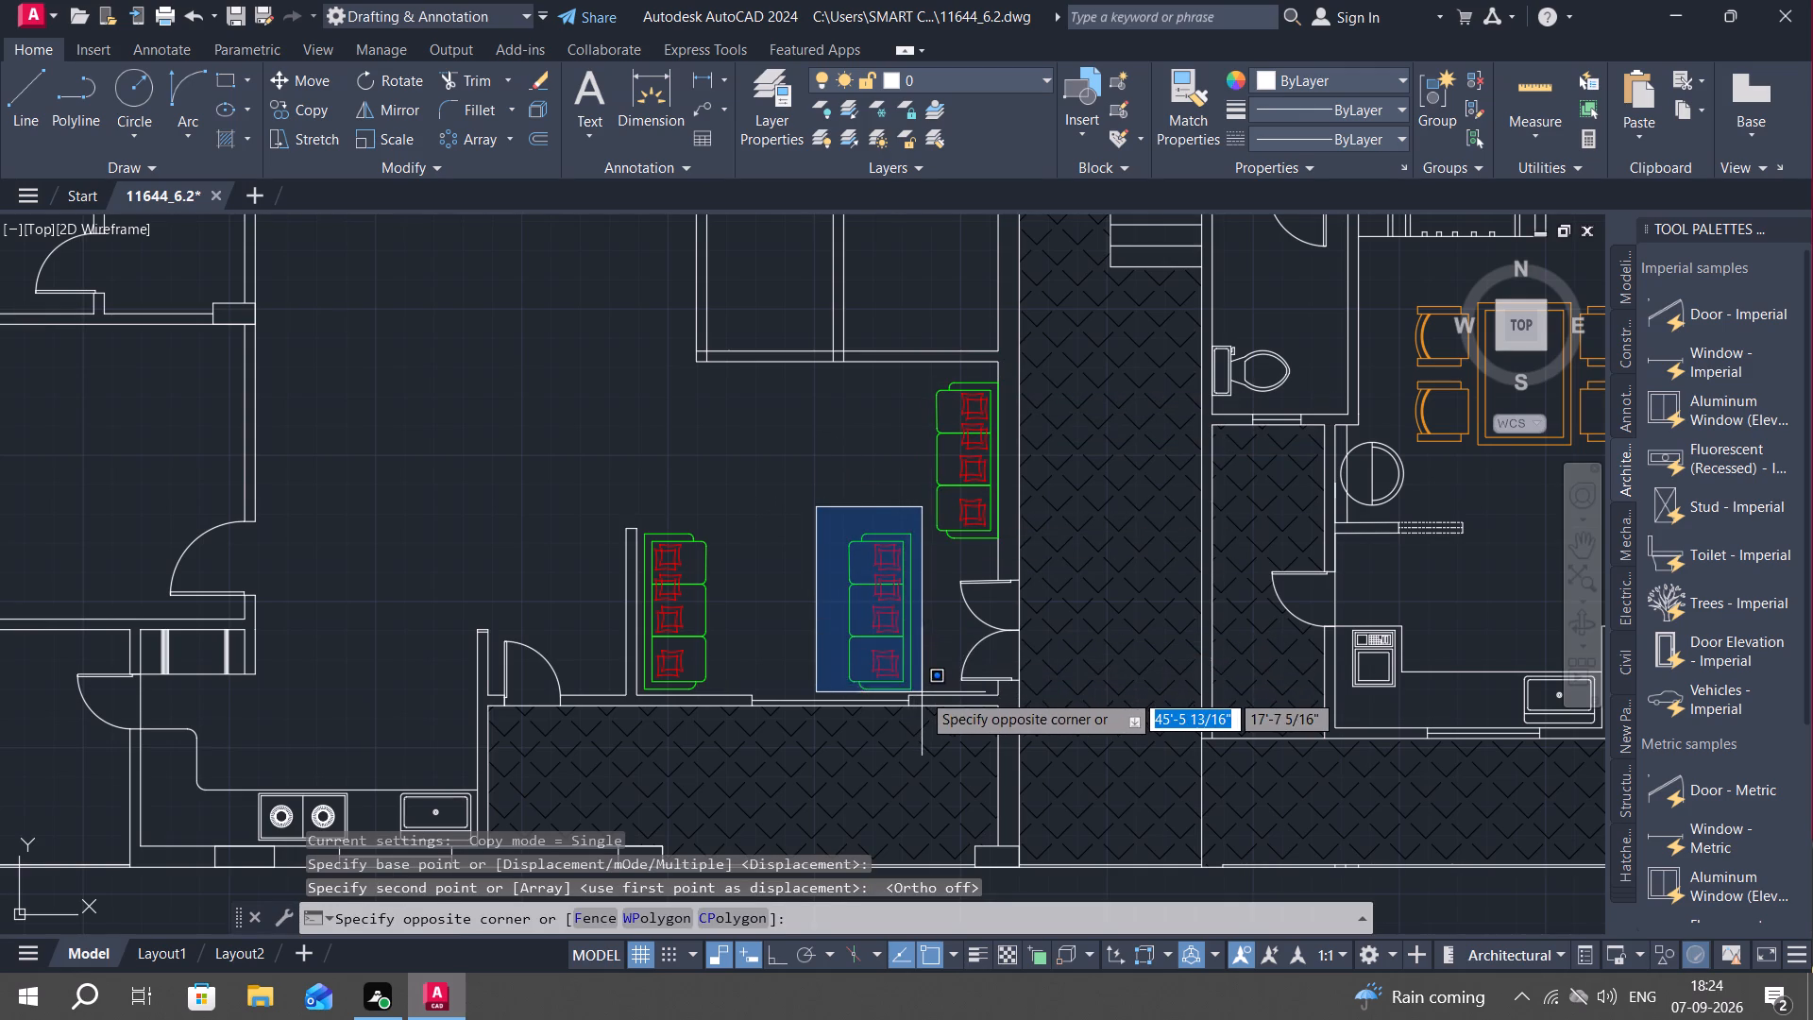
{"action": "left_click", "coordinate": [922, 692]}
{"action": "key", "text": "Delete"}
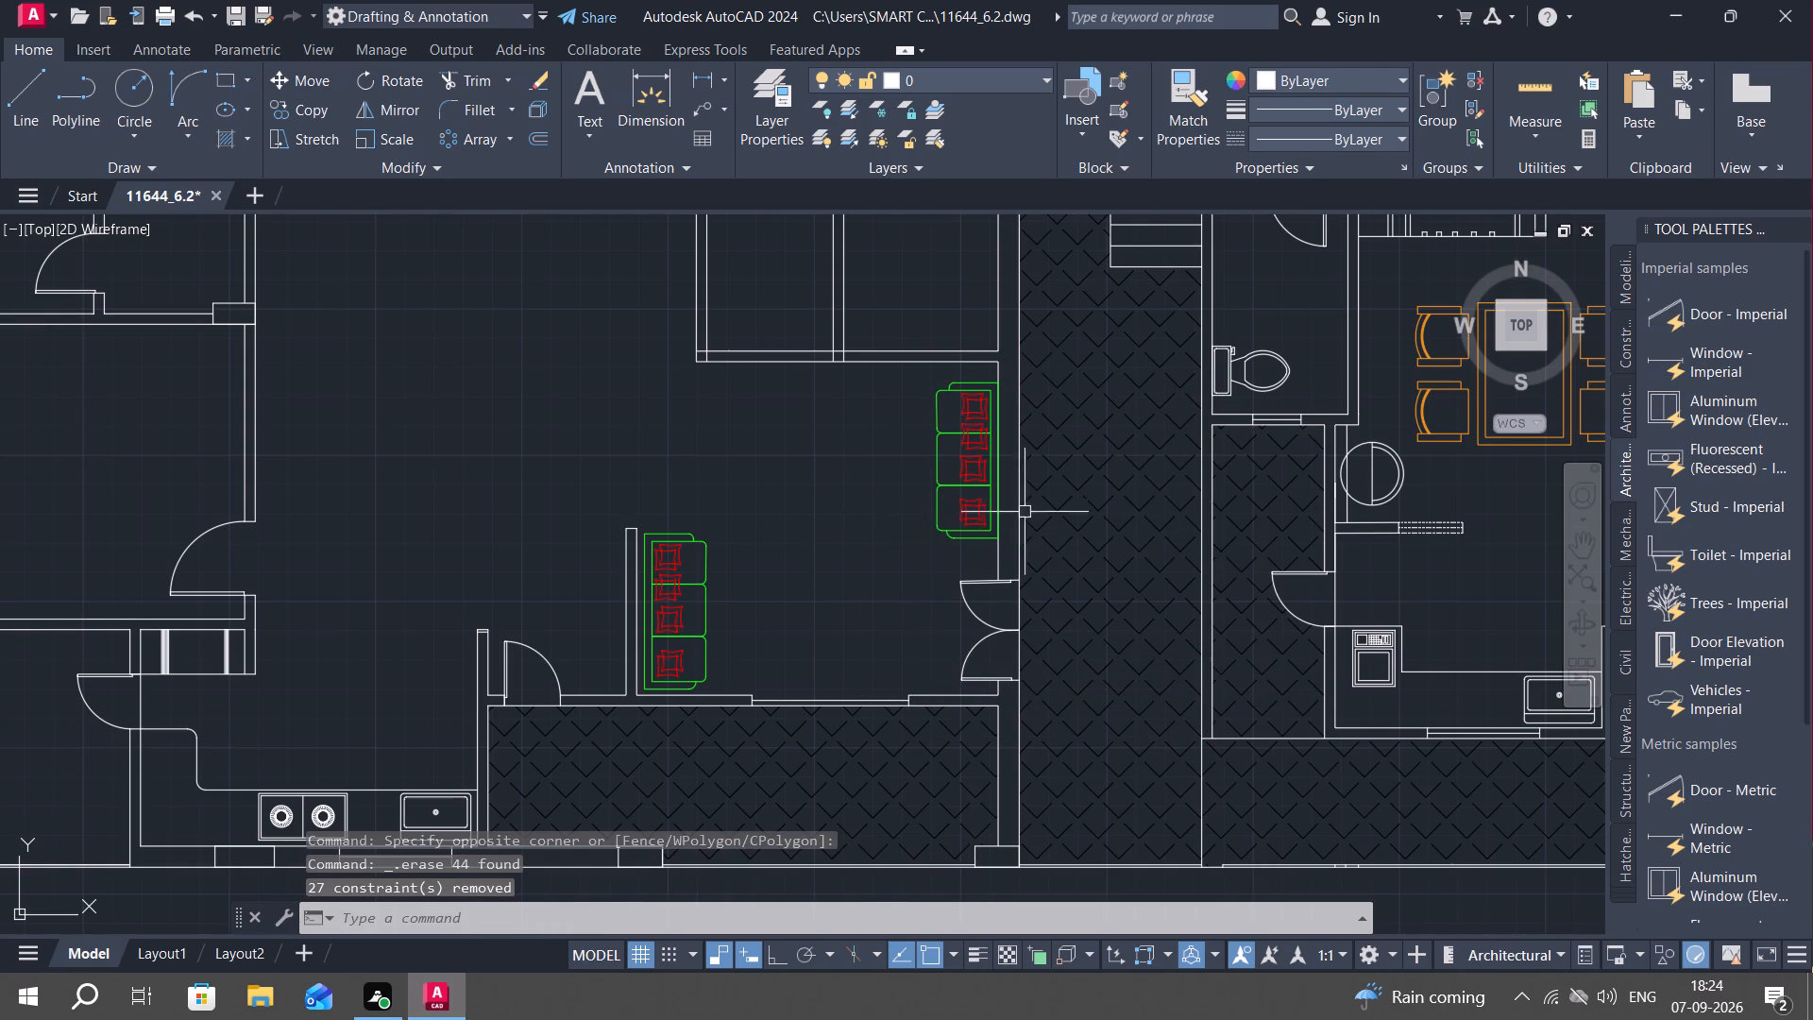
Draw a 9" line straight across the passage wall behind the sofa, marking the lower end of a window opening.
{"action": "middle_click_drag", "start_coordinate": [1042, 467], "coordinate": [1023, 559]}
{"action": "type", "text": "L"}
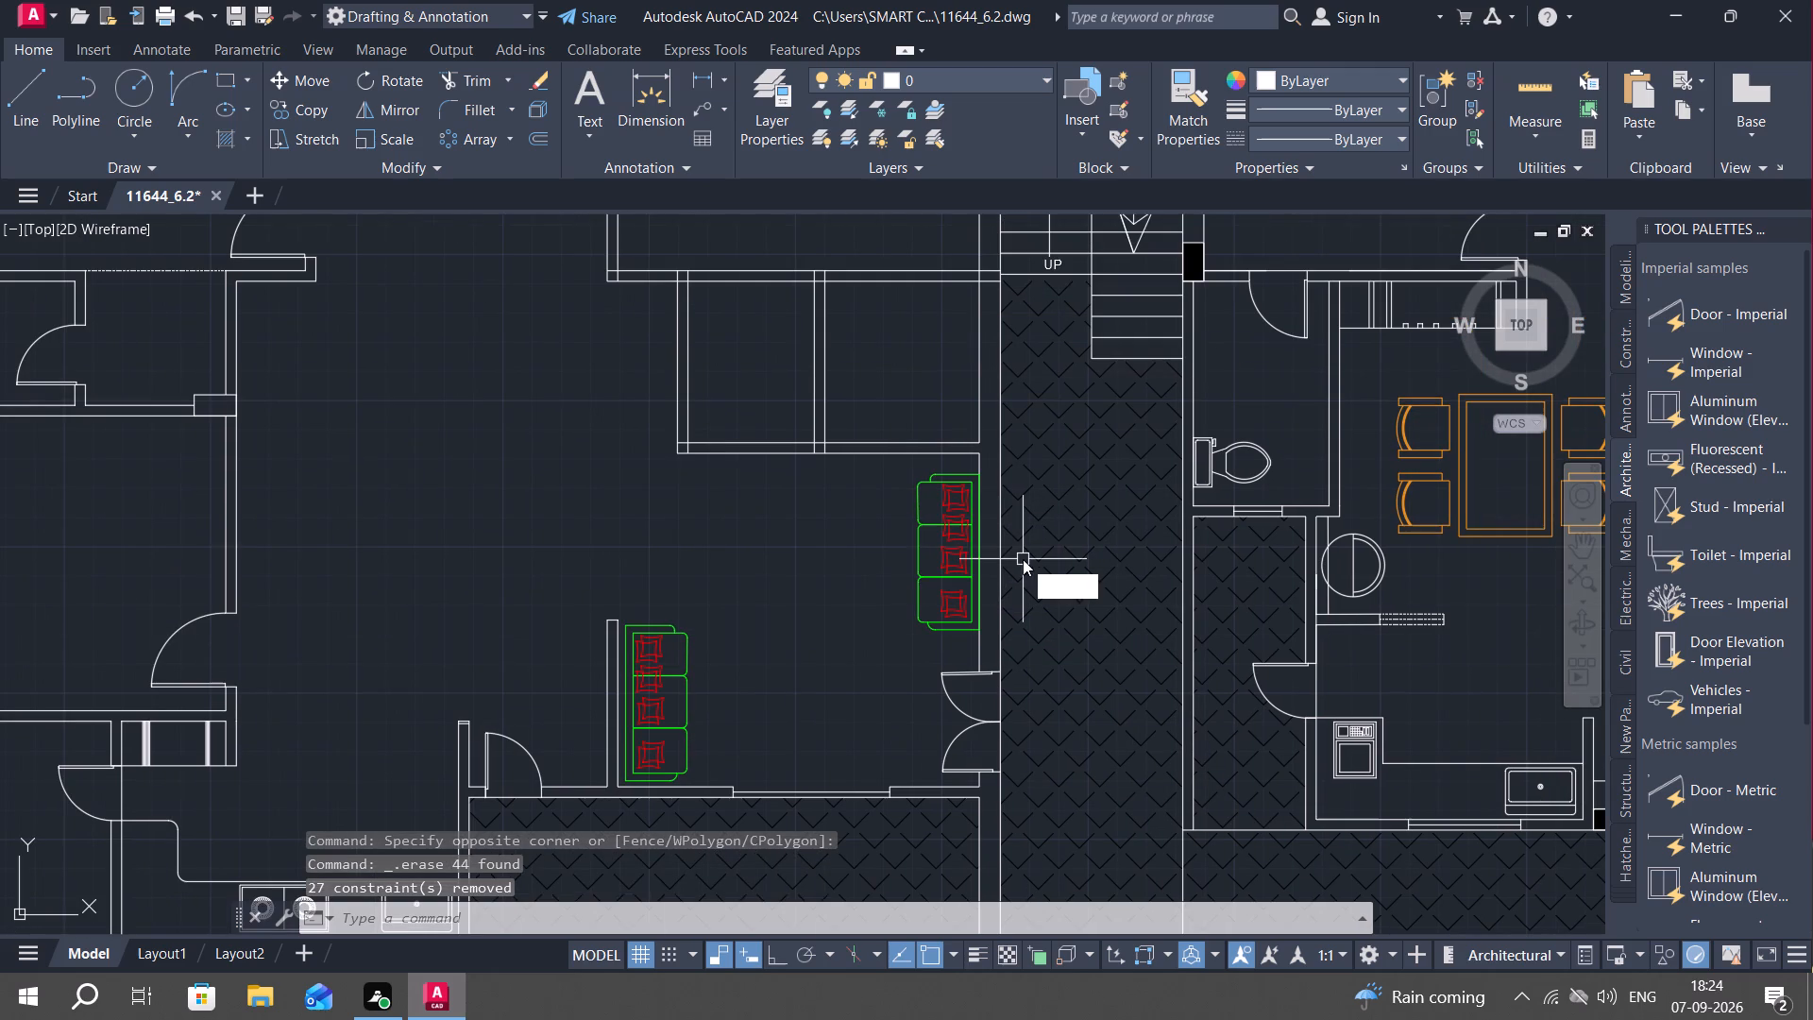
{"action": "key", "text": "space"}
{"action": "left_click", "coordinate": [983, 554]}
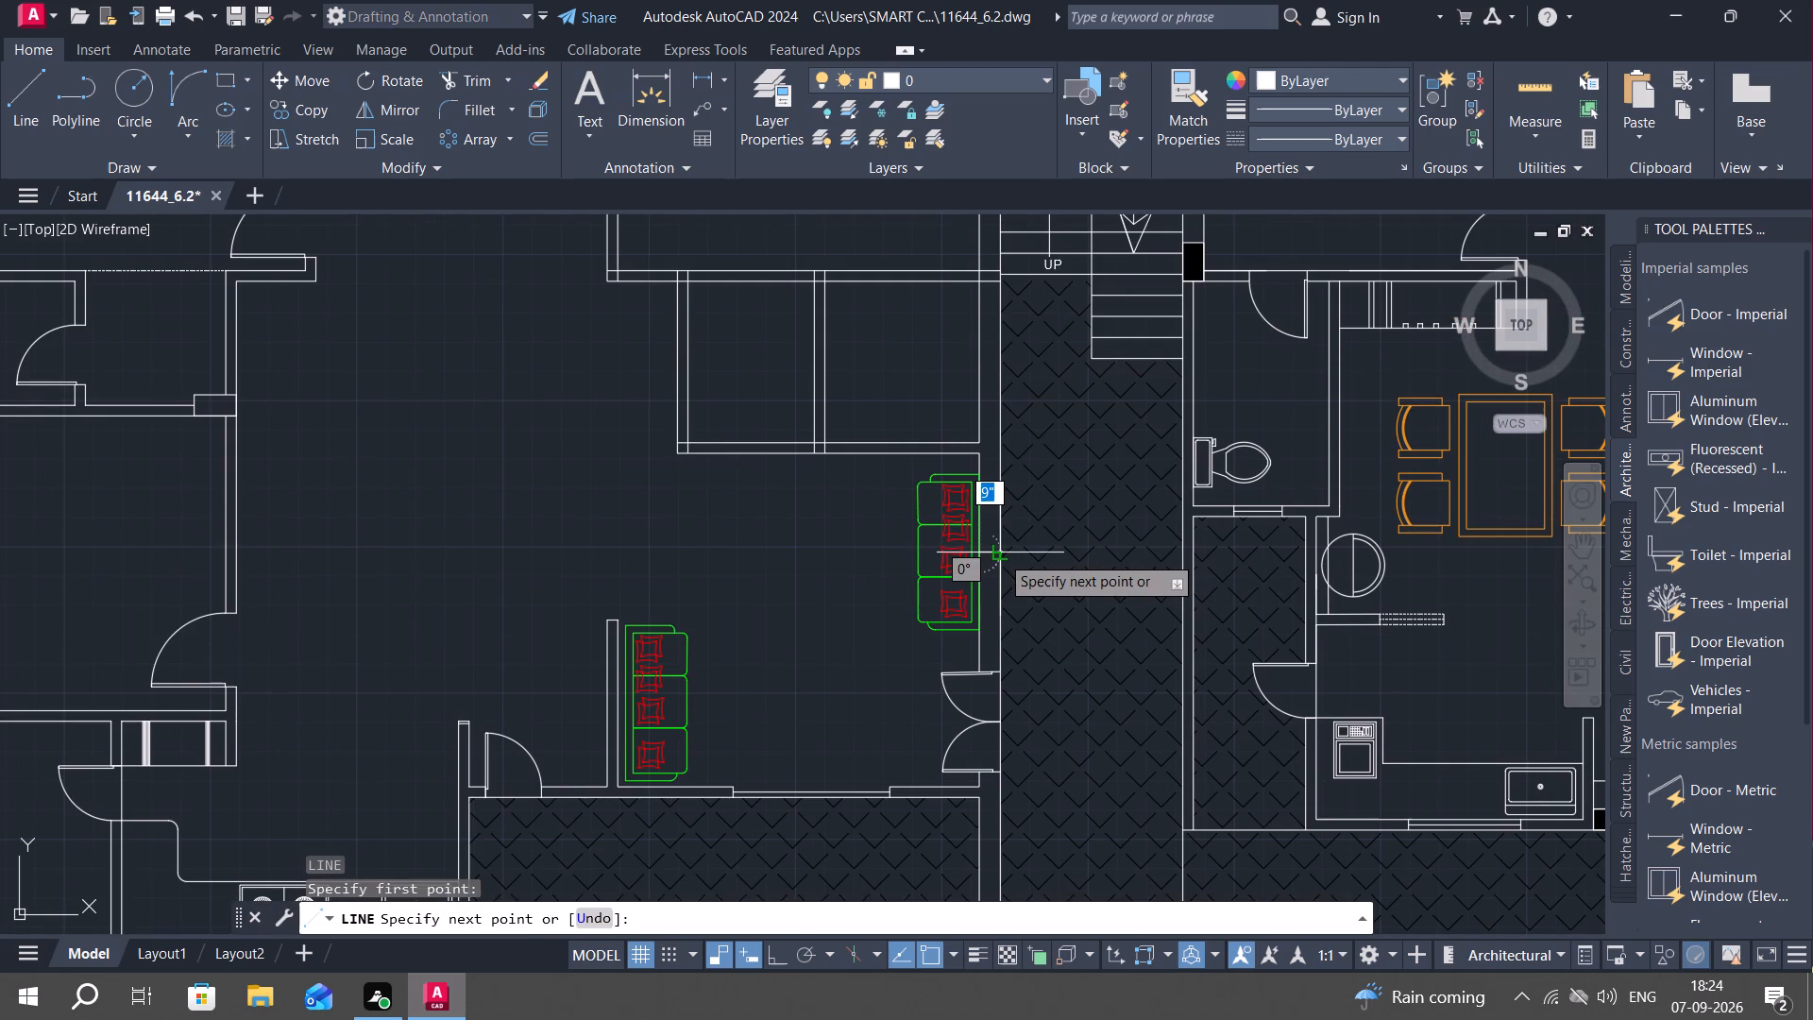
{"action": "left_click", "coordinate": [1000, 554]}
{"action": "key", "text": "Escape"}
{"action": "key", "text": "Escape"}
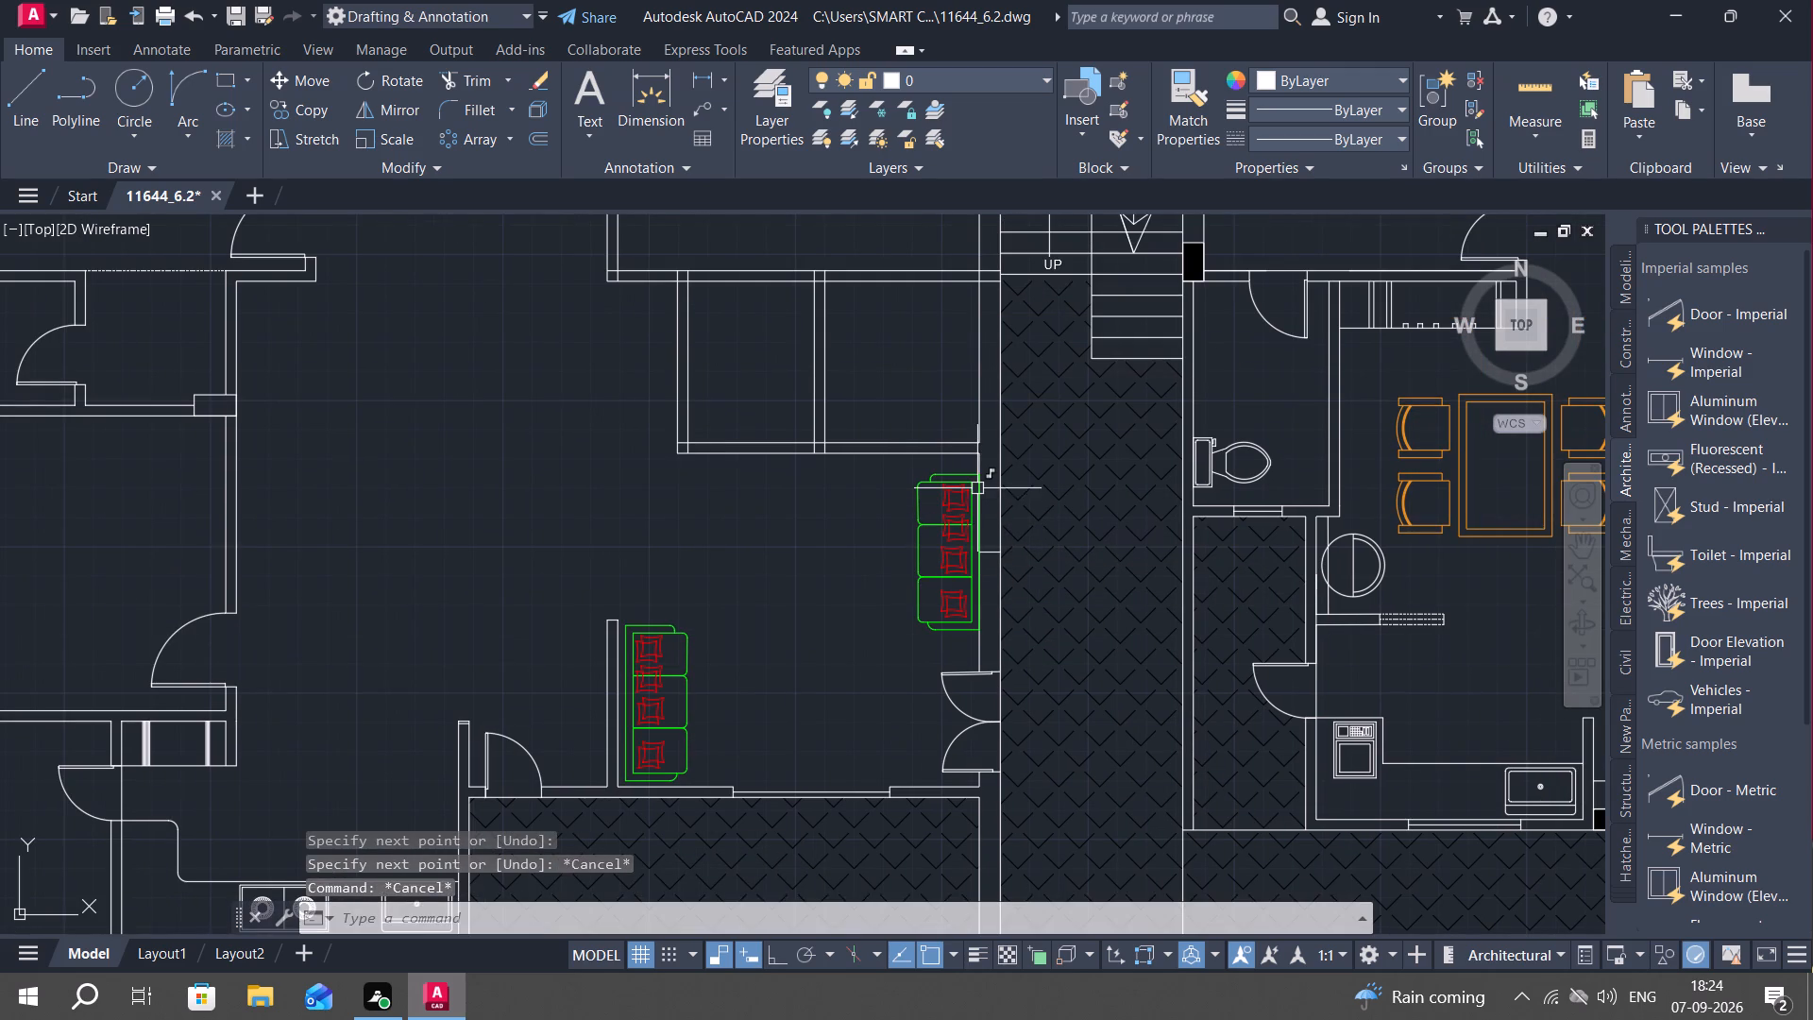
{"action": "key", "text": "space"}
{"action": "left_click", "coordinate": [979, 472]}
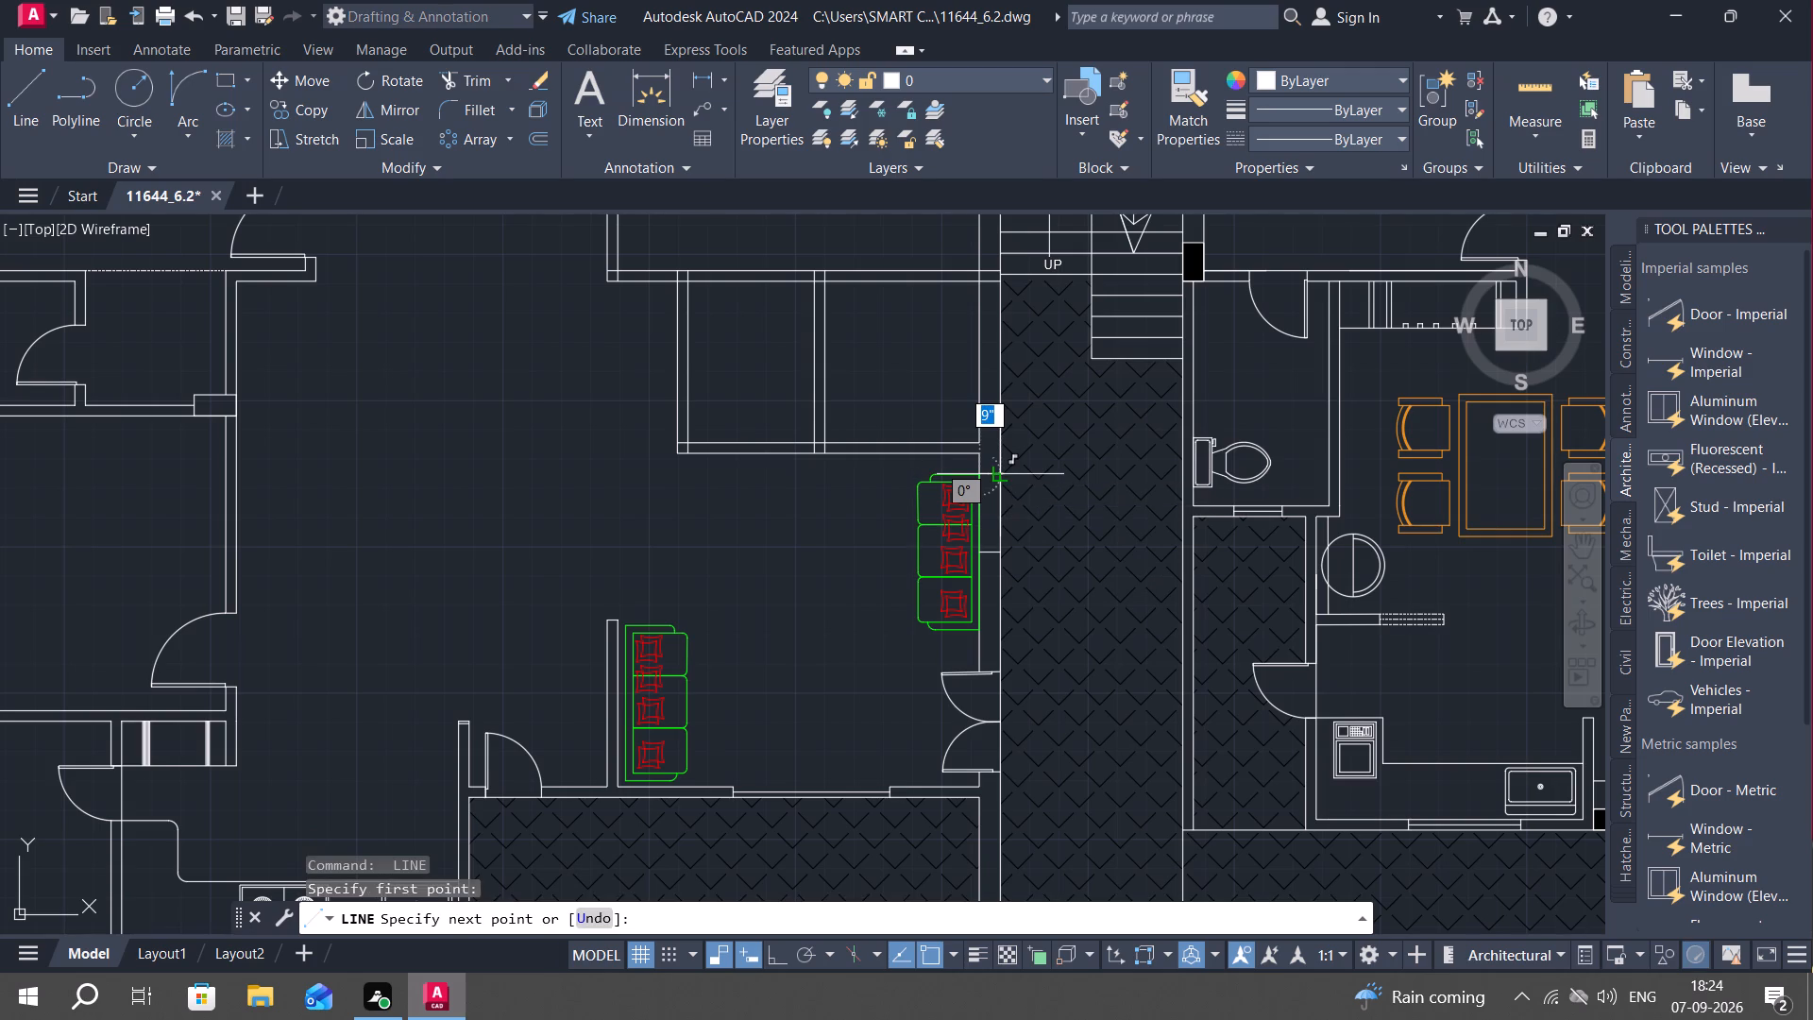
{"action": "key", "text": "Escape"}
Draw a second line across the passage wall just above the sofa's upper end, marking the window's upper end.
{"action": "scroll", "coordinate": [981, 474], "scroll_direction": "up", "scroll_amount": 2}
{"action": "key", "text": "space"}
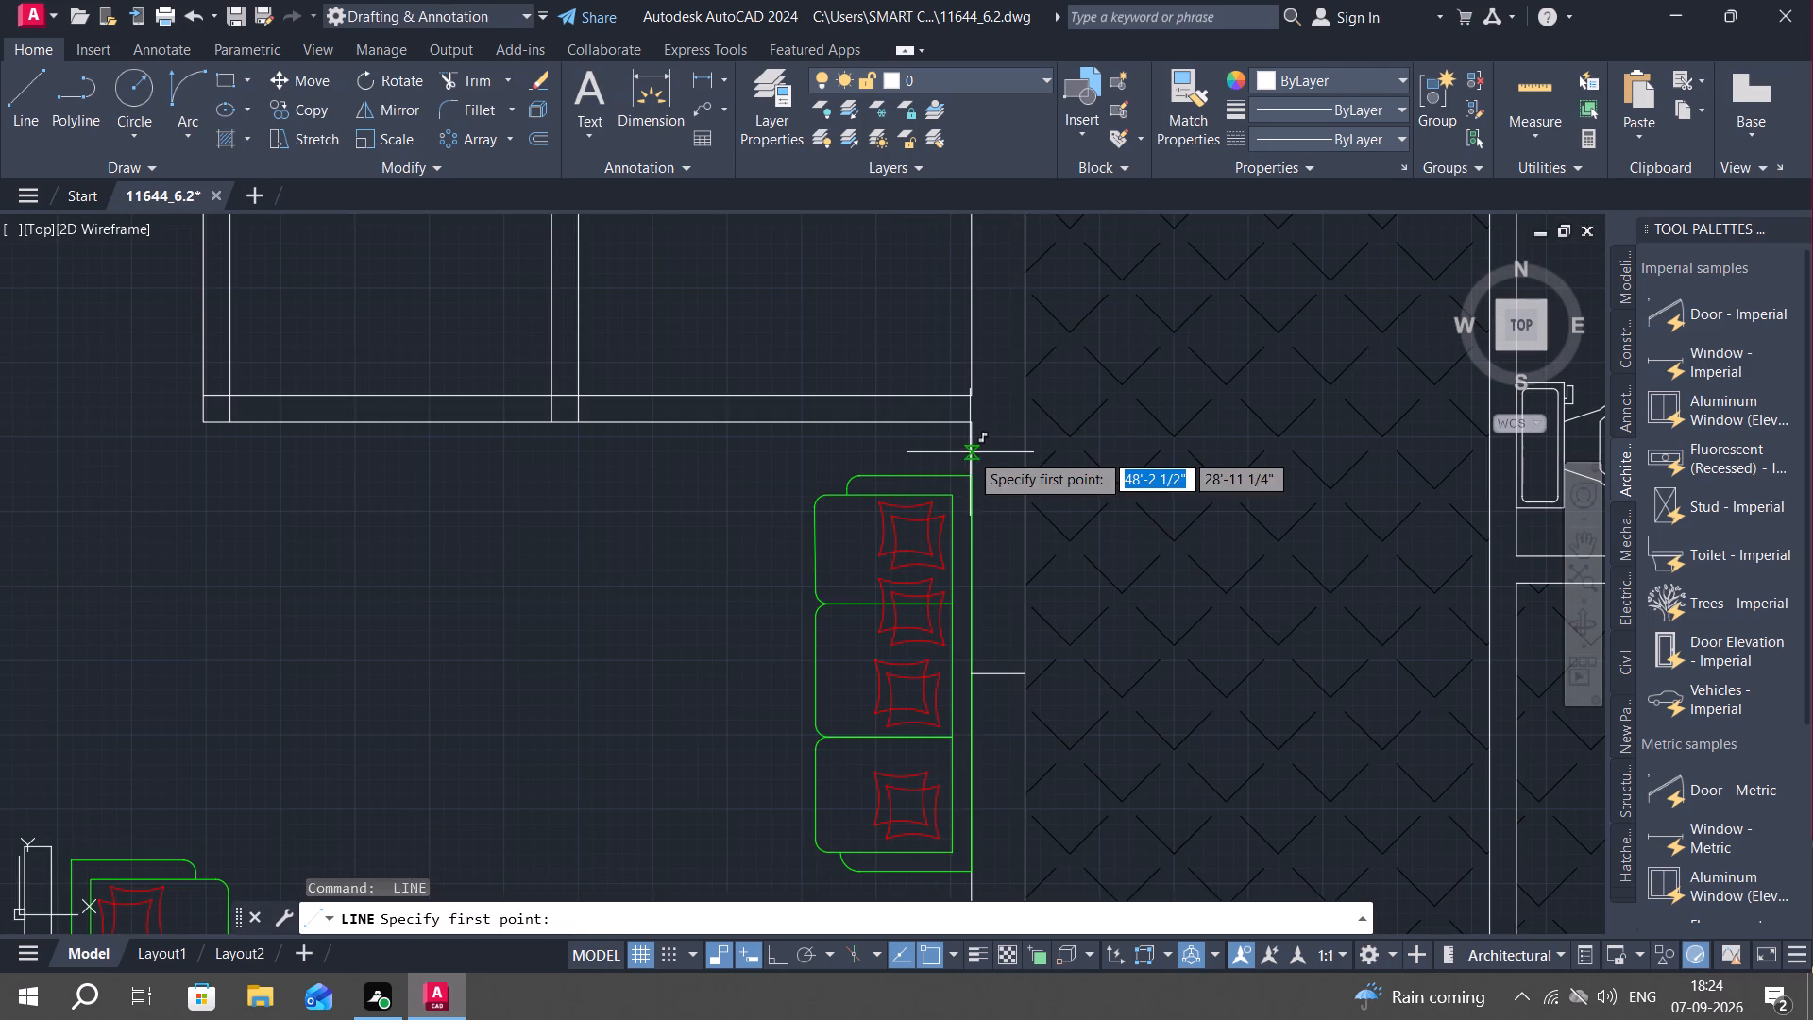
{"action": "left_click", "coordinate": [970, 452]}
{"action": "left_click", "coordinate": [1025, 454]}
{"action": "key", "text": "Escape"}
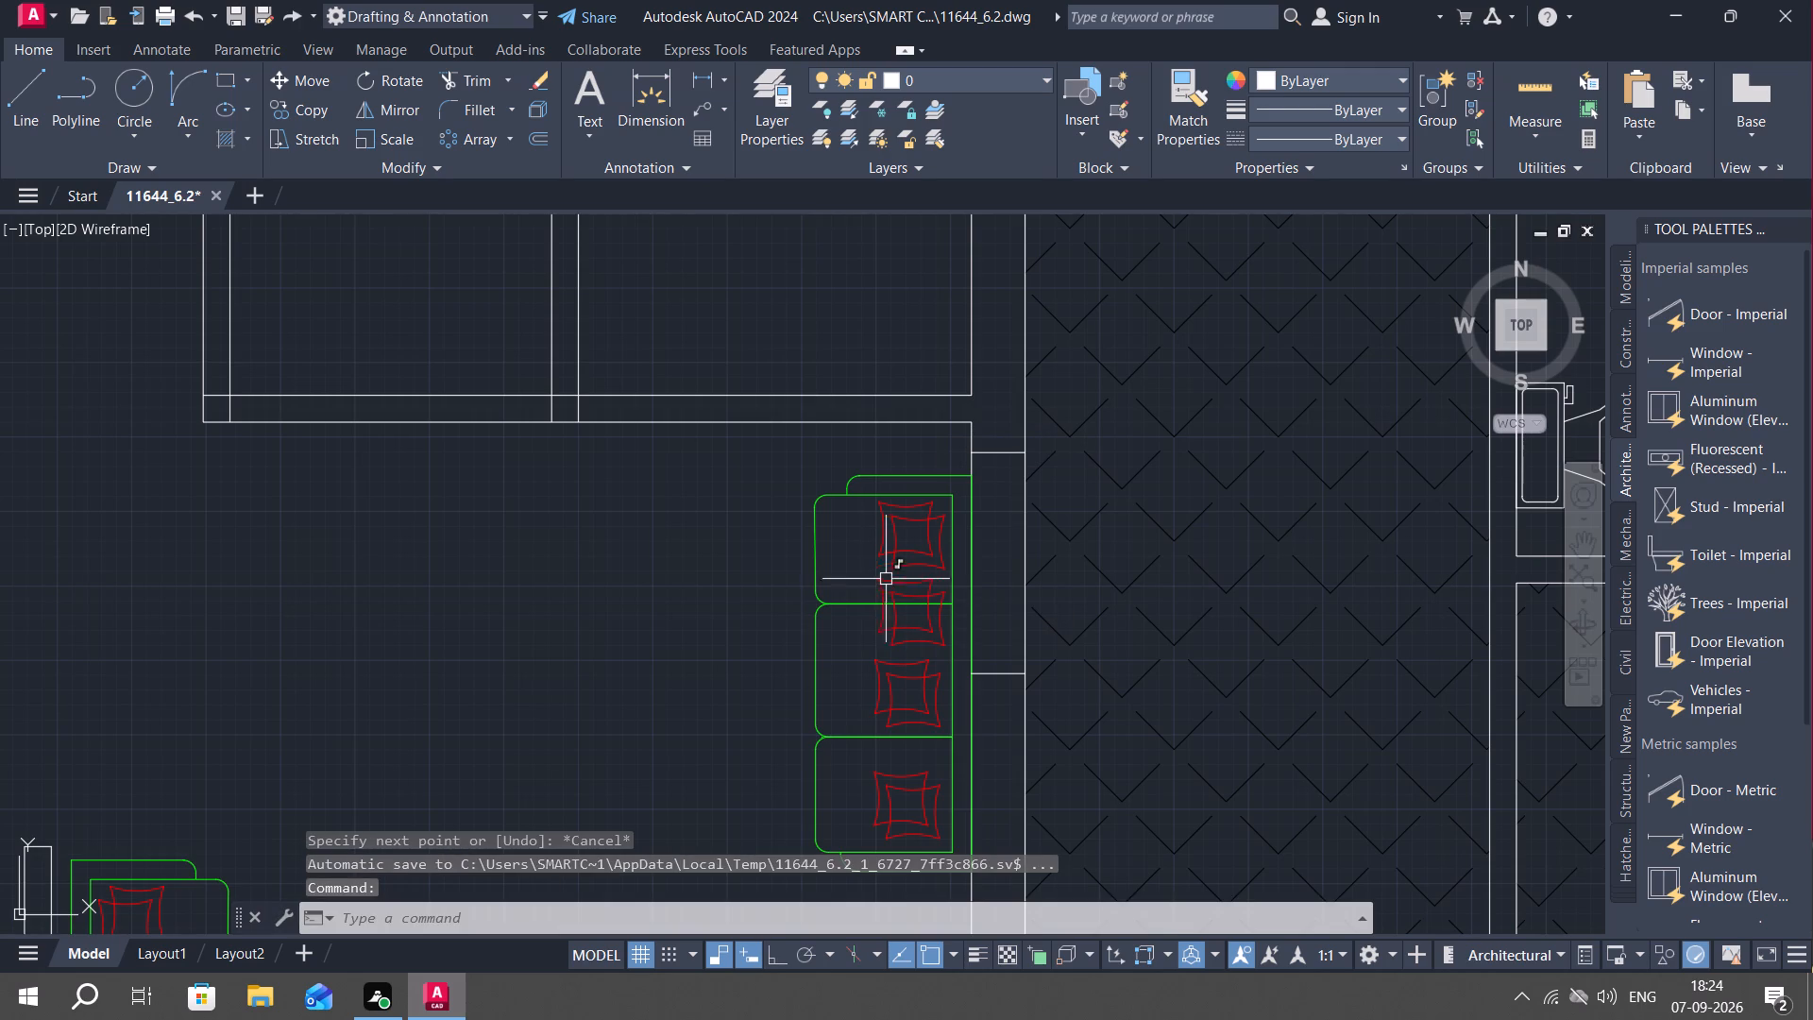
With ortho on, draw the window's vertical centre line, about 3 ft long, between the midpoints of the two end lines.
{"action": "type", "text": "L"}
{"action": "key", "text": "space"}
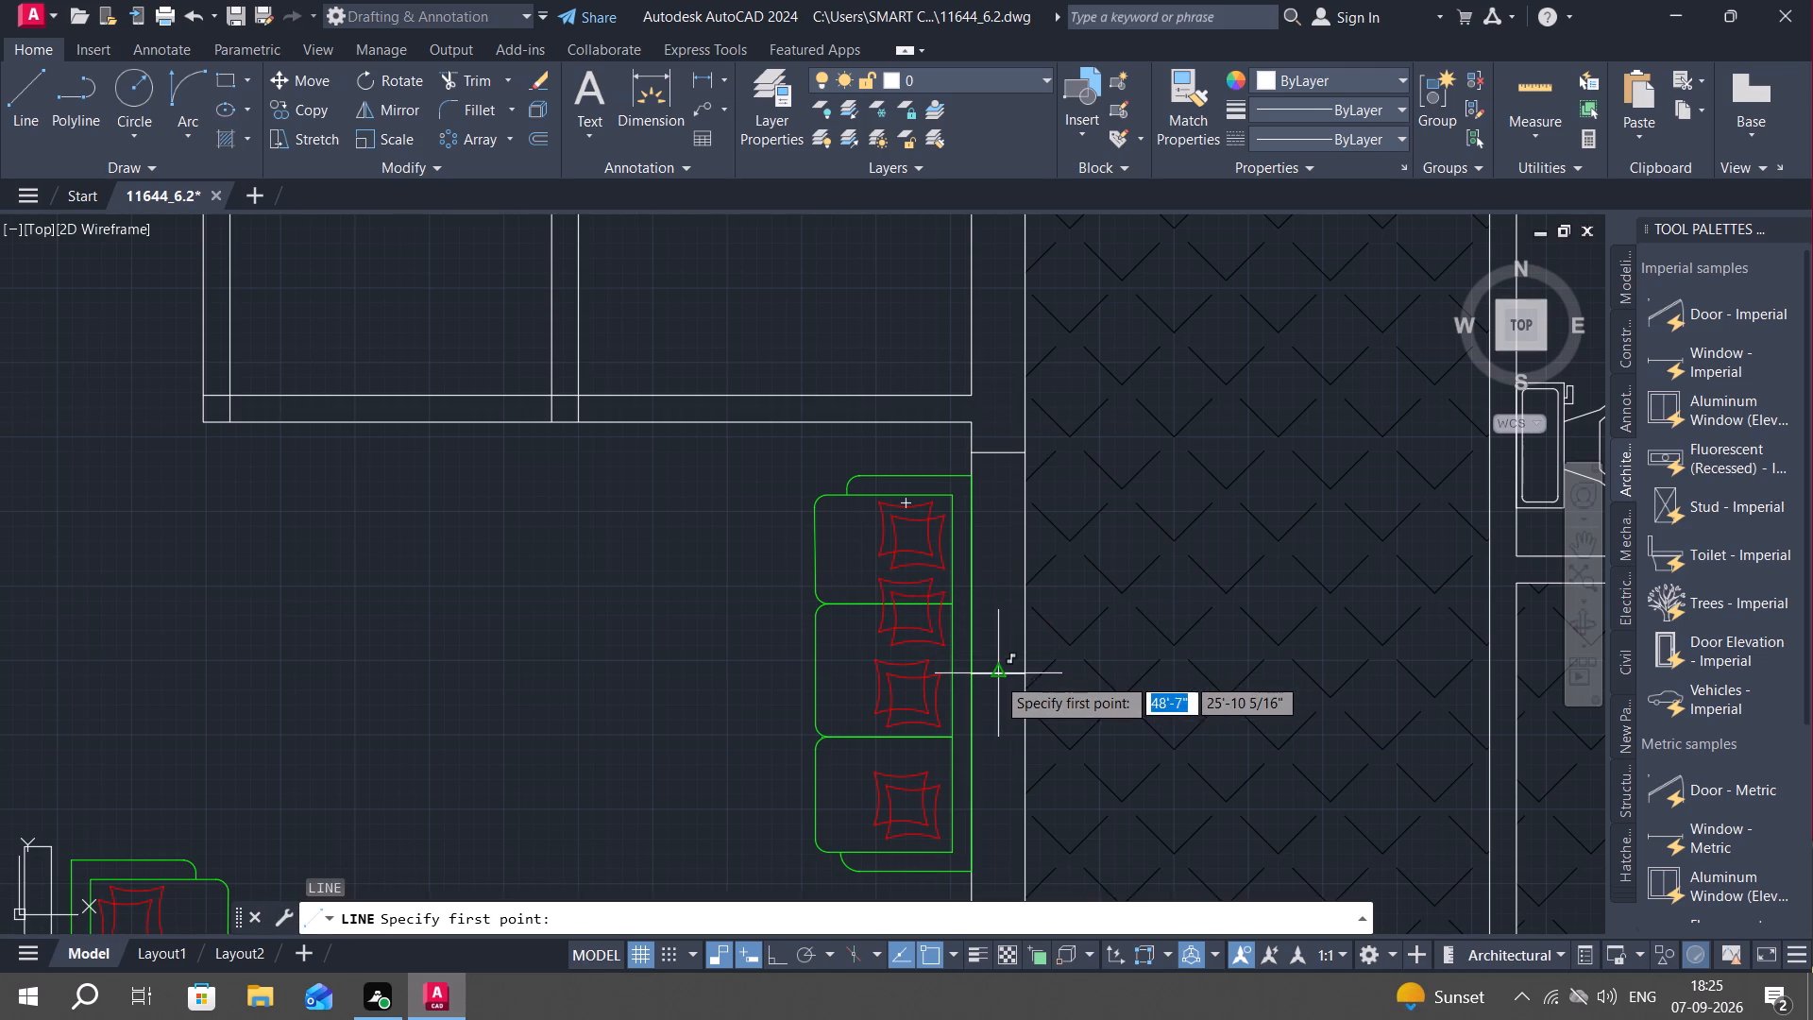
{"action": "left_click", "coordinate": [996, 676]}
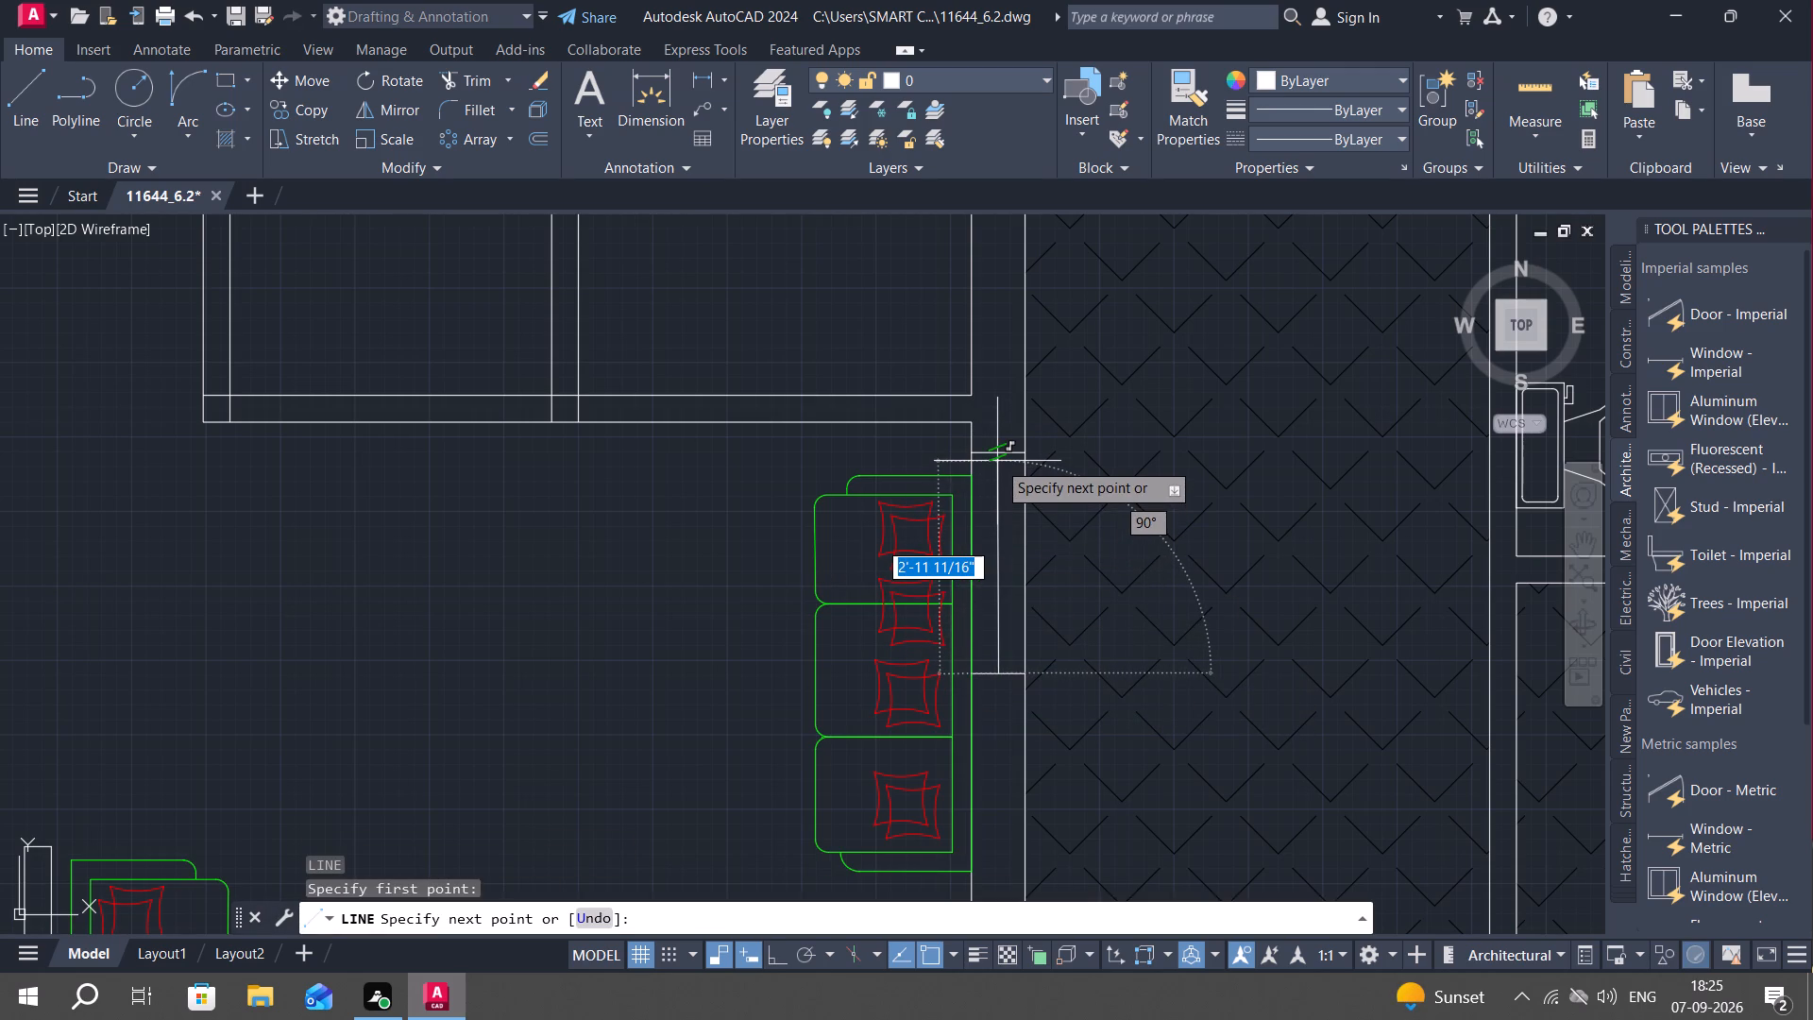
{"action": "key", "text": "F8"}
{"action": "left_click", "coordinate": [997, 461]}
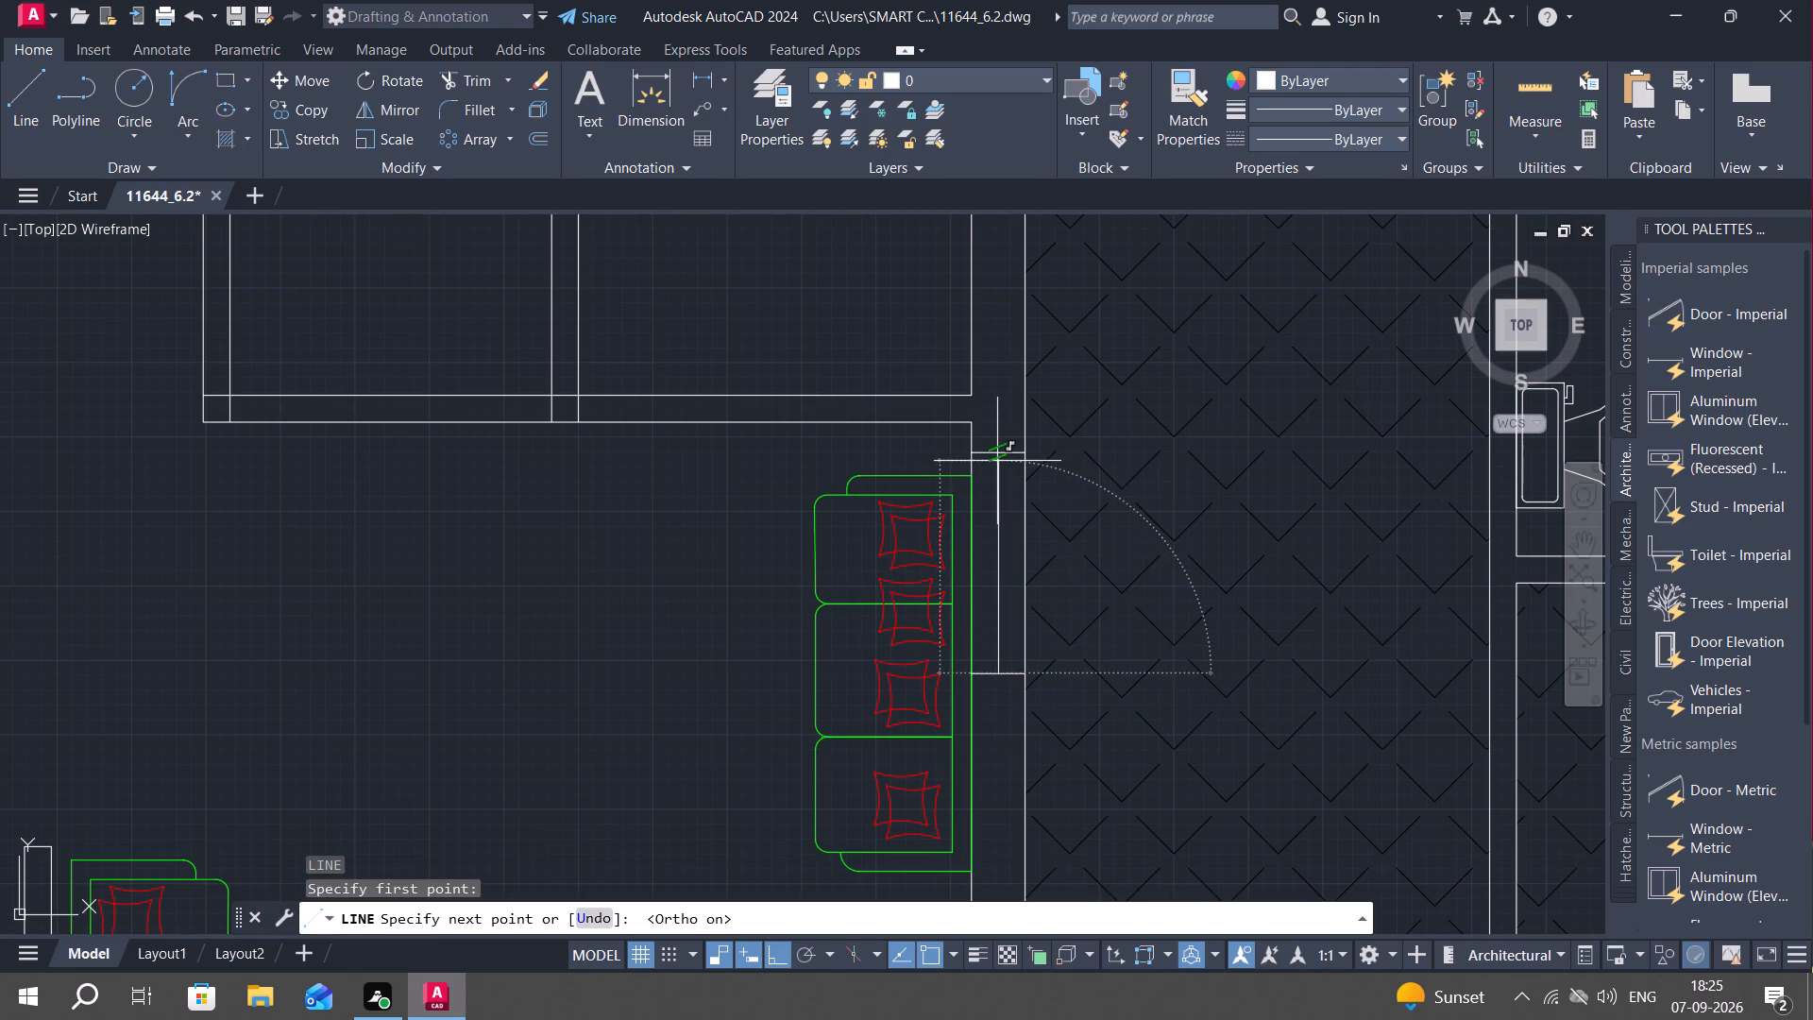
{"action": "key", "text": "Escape"}
{"action": "key", "text": "Escape"}
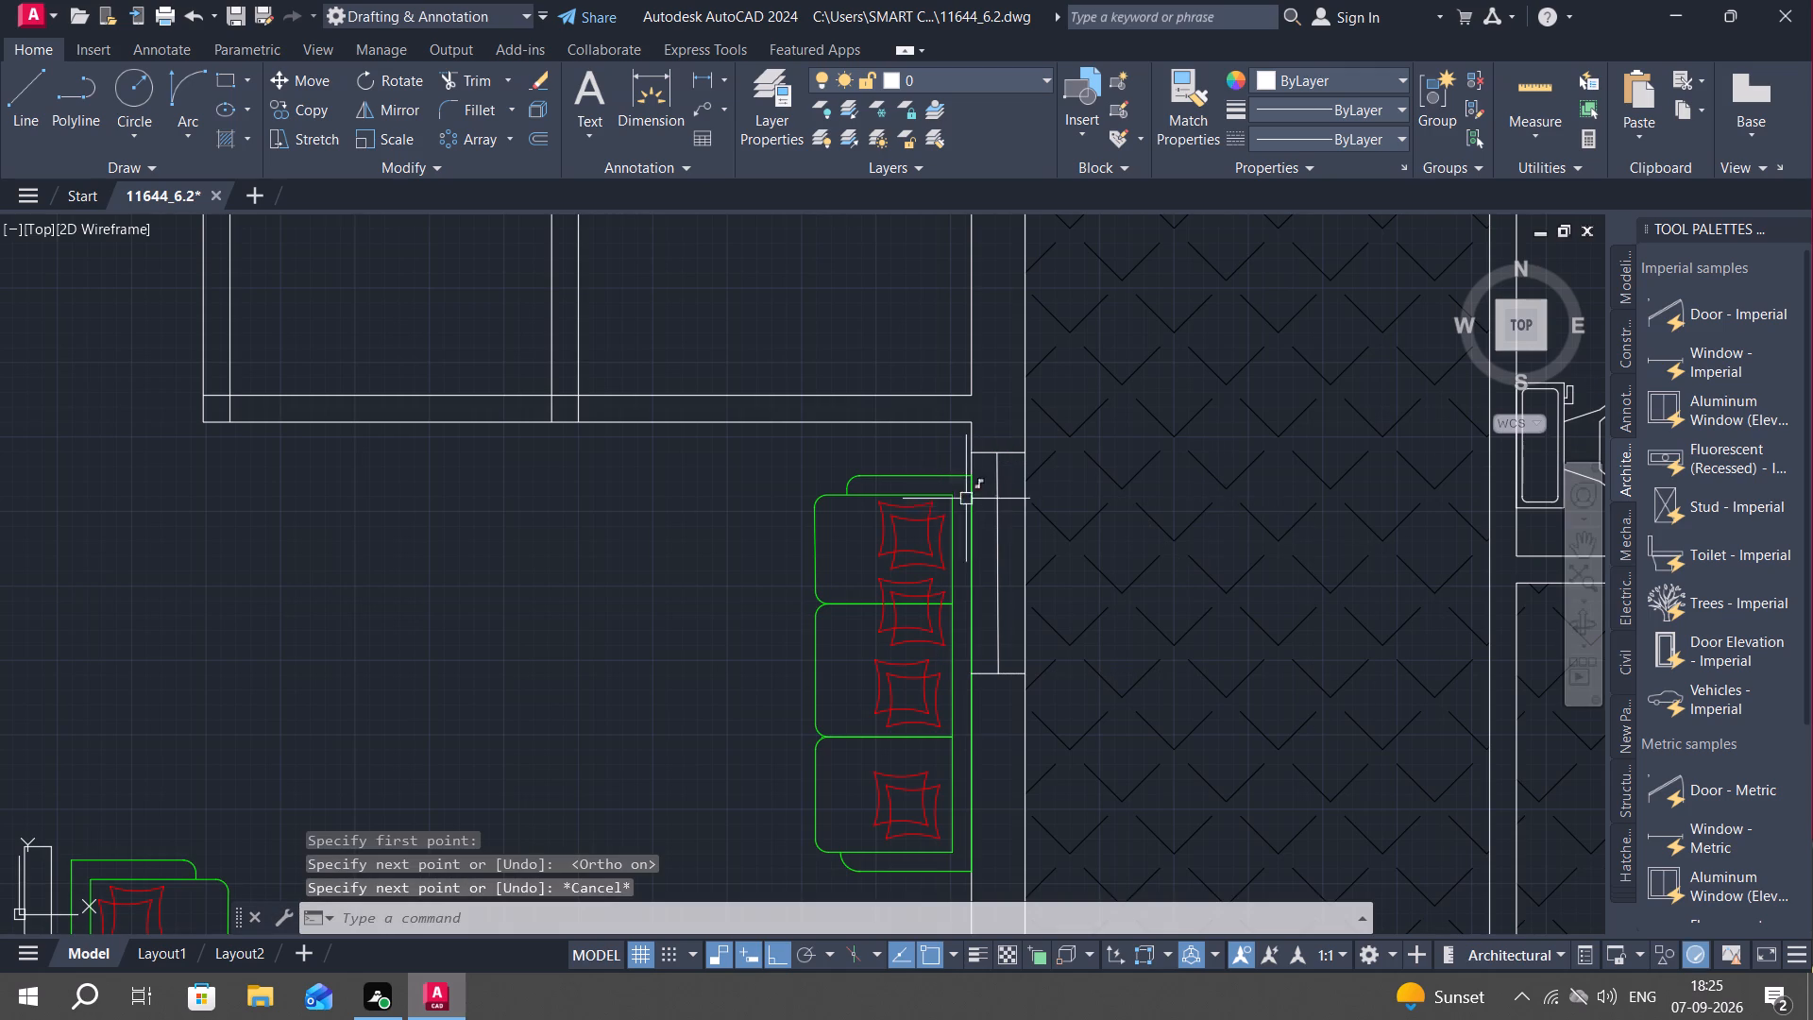
Copy the column at the passage wall's bottom end by its lower outer corner, about 18 ft straight up to the wall junction above the sofa.
{"action": "middle_click_drag", "start_coordinate": [859, 416], "coordinate": [930, 450]}
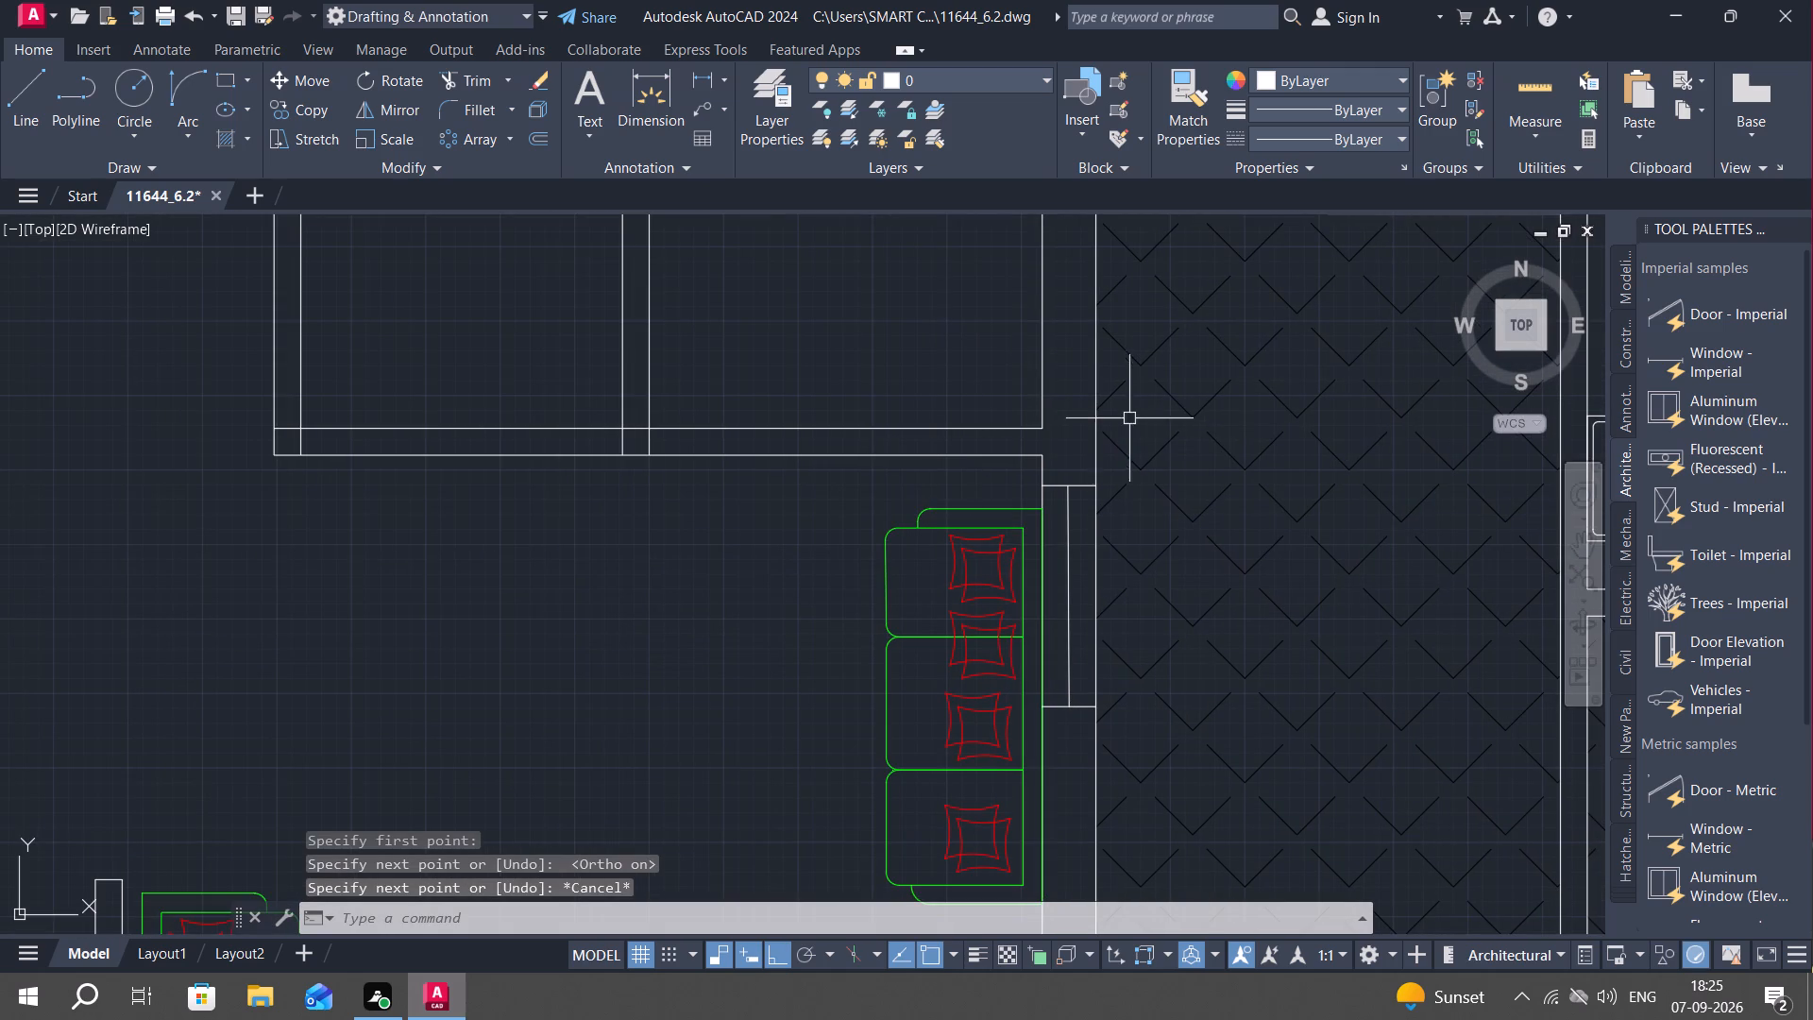
{"action": "scroll", "coordinate": [989, 467], "scroll_direction": "down", "scroll_amount": 1}
{"action": "middle_click_drag", "start_coordinate": [990, 551], "coordinate": [996, 300]}
{"action": "scroll", "coordinate": [1012, 378], "scroll_direction": "down", "scroll_amount": 1}
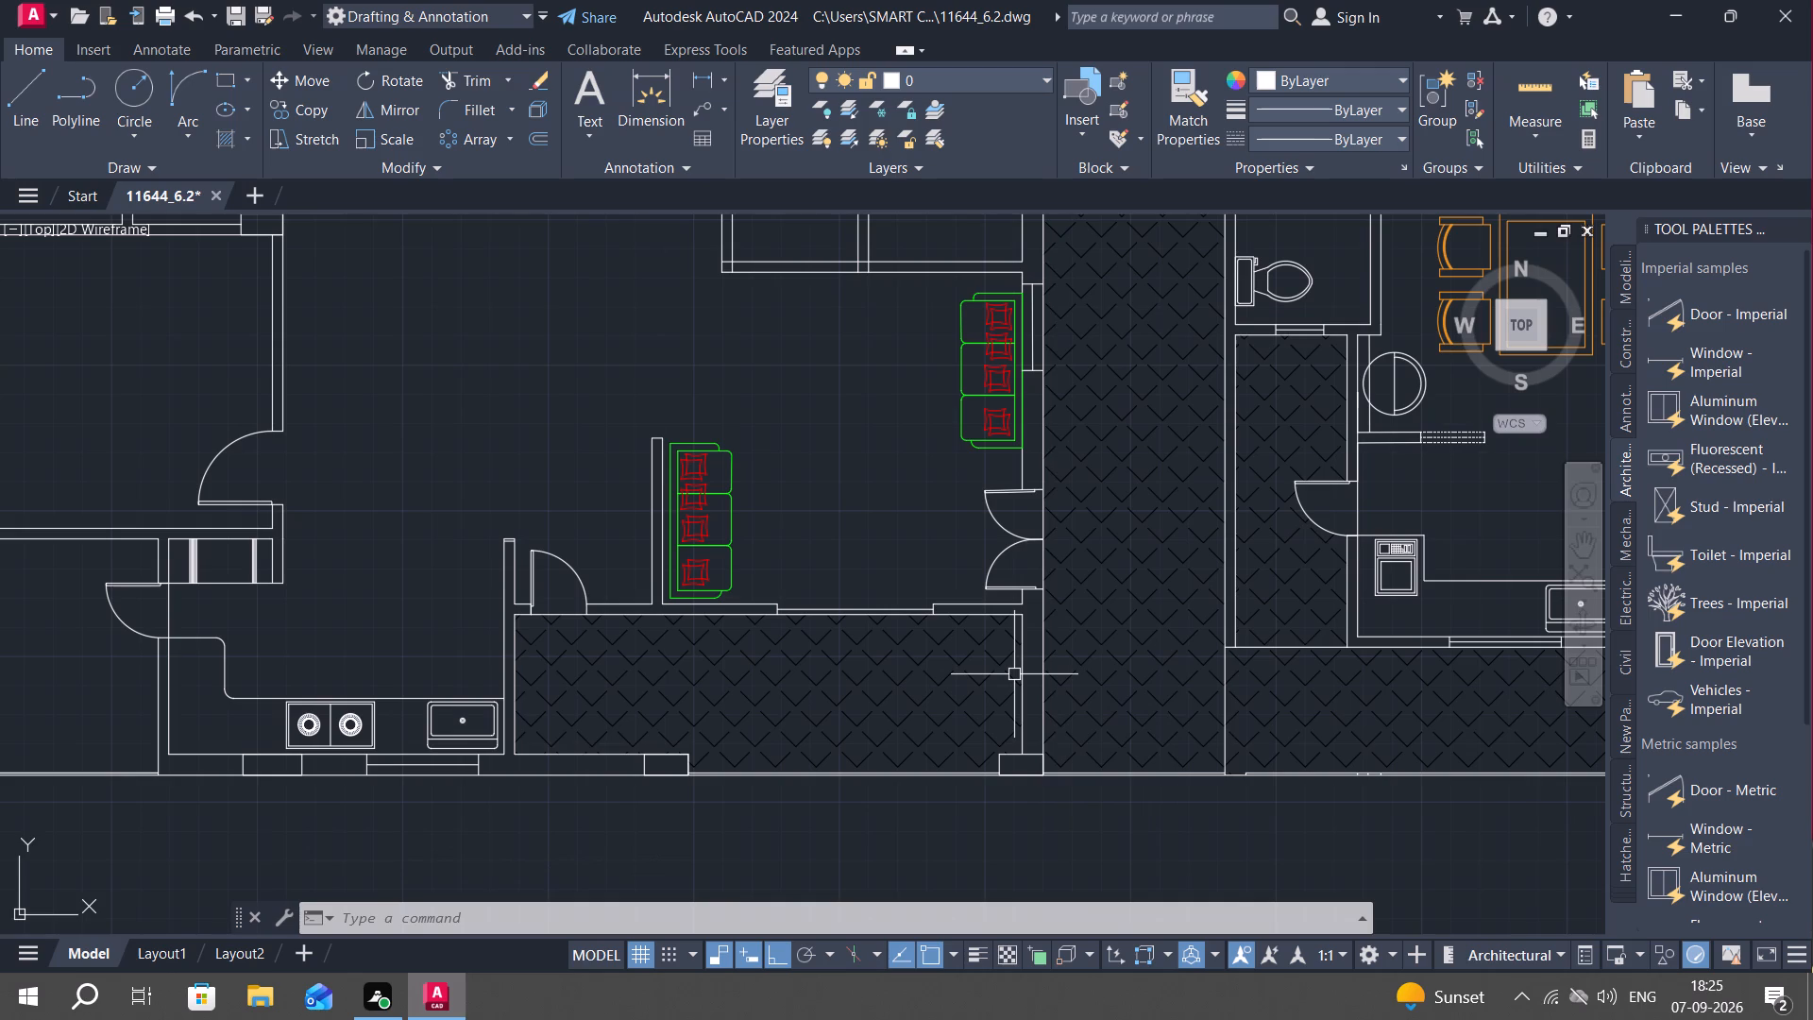
{"action": "key", "text": "c"}
{"action": "key", "text": "o"}
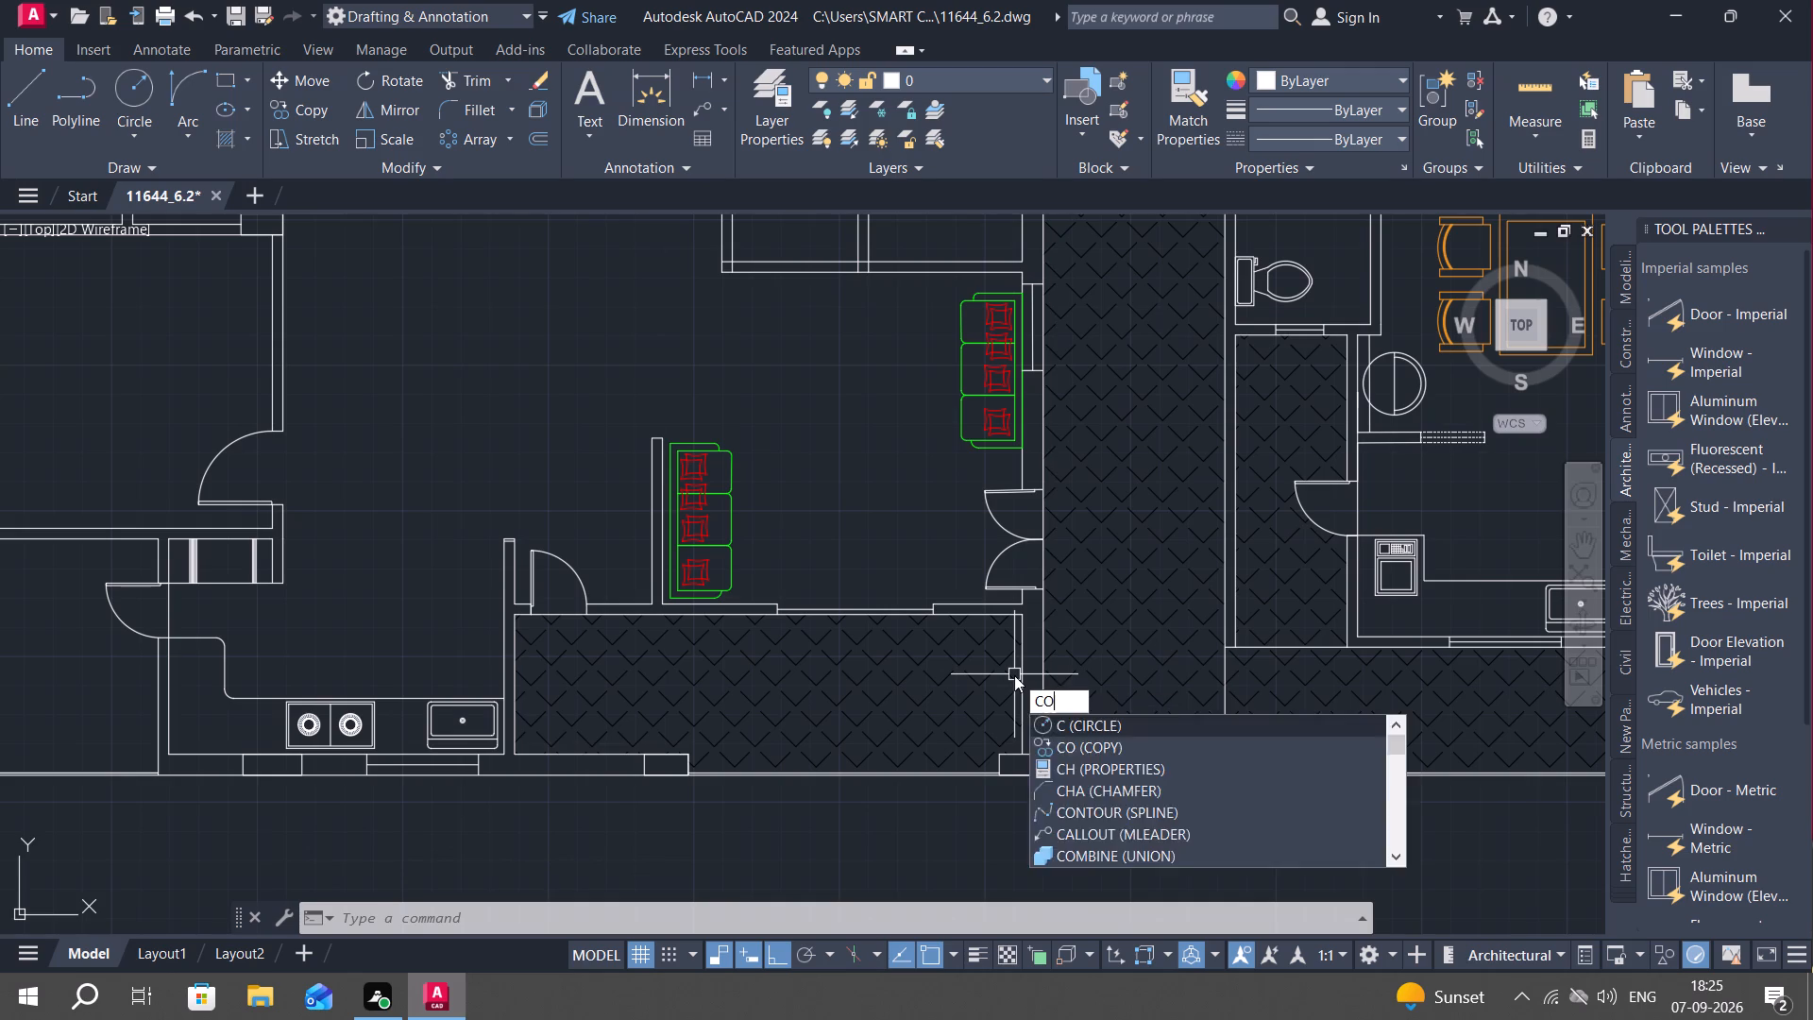
{"action": "key", "text": "space"}
{"action": "left_click", "coordinate": [1009, 755]}
{"action": "right_click", "coordinate": [1009, 755]}
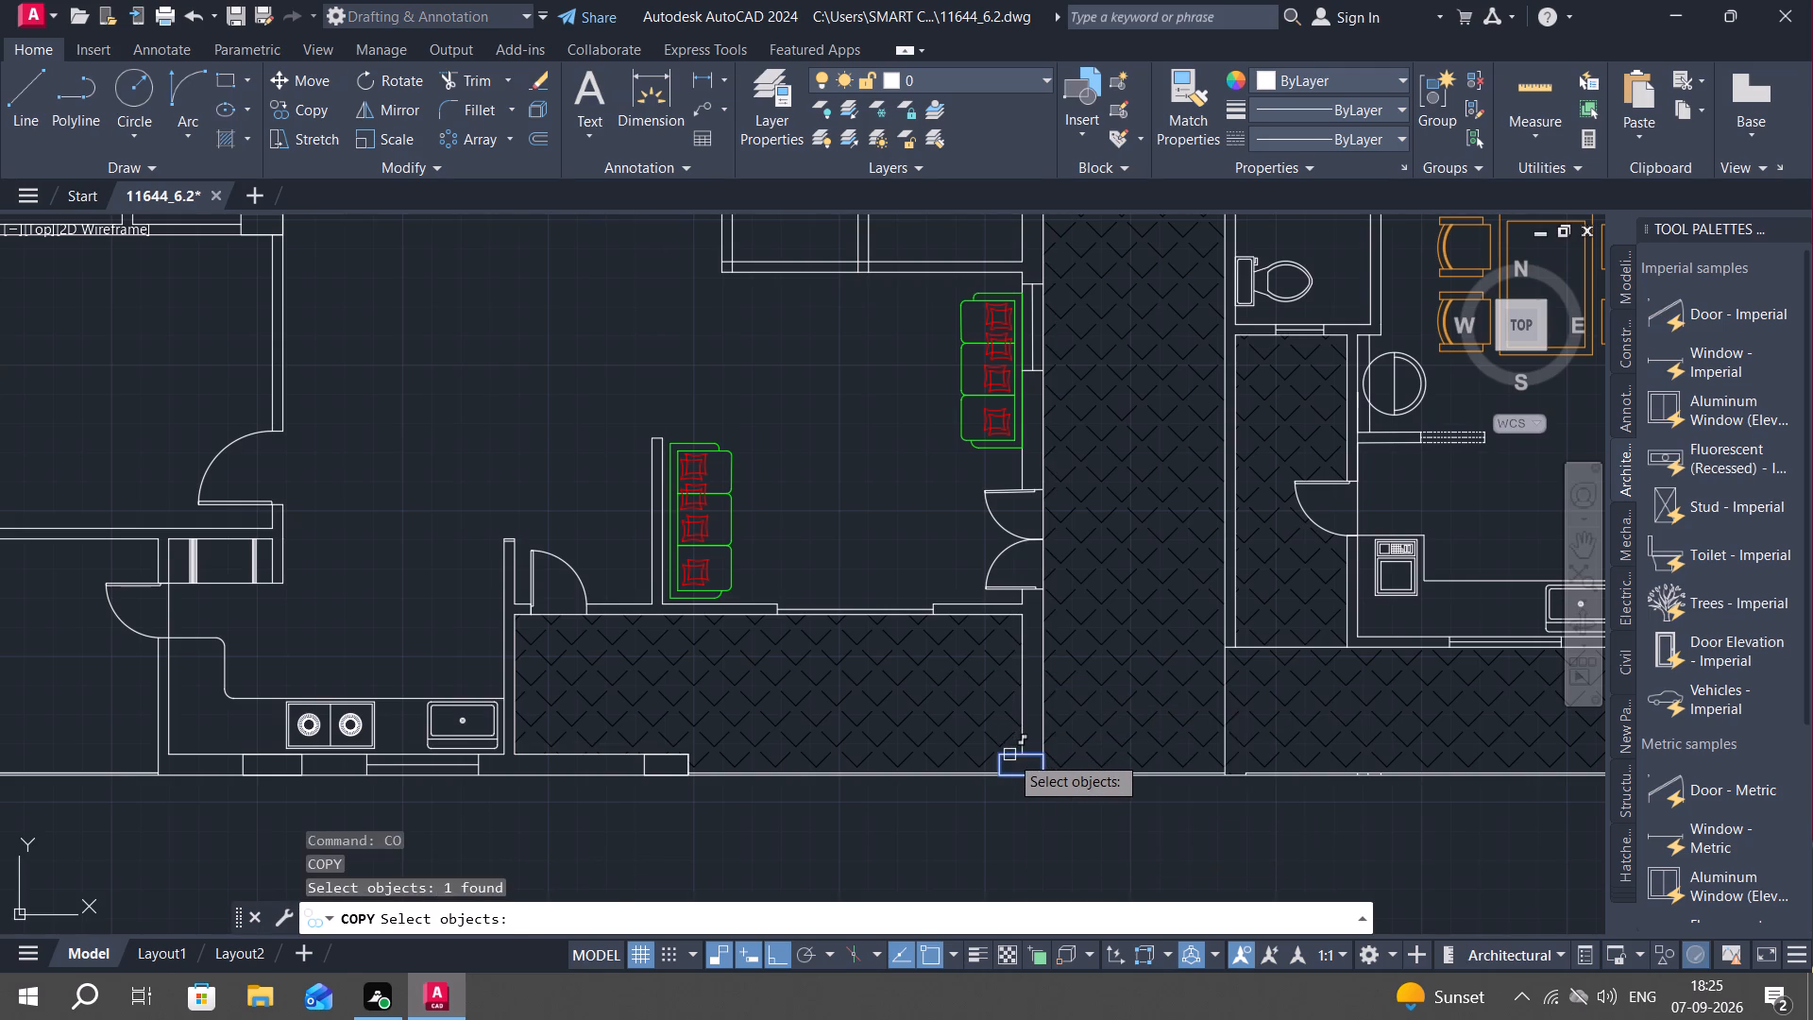
{"action": "scroll", "coordinate": [1005, 773], "scroll_direction": "up", "scroll_amount": 3}
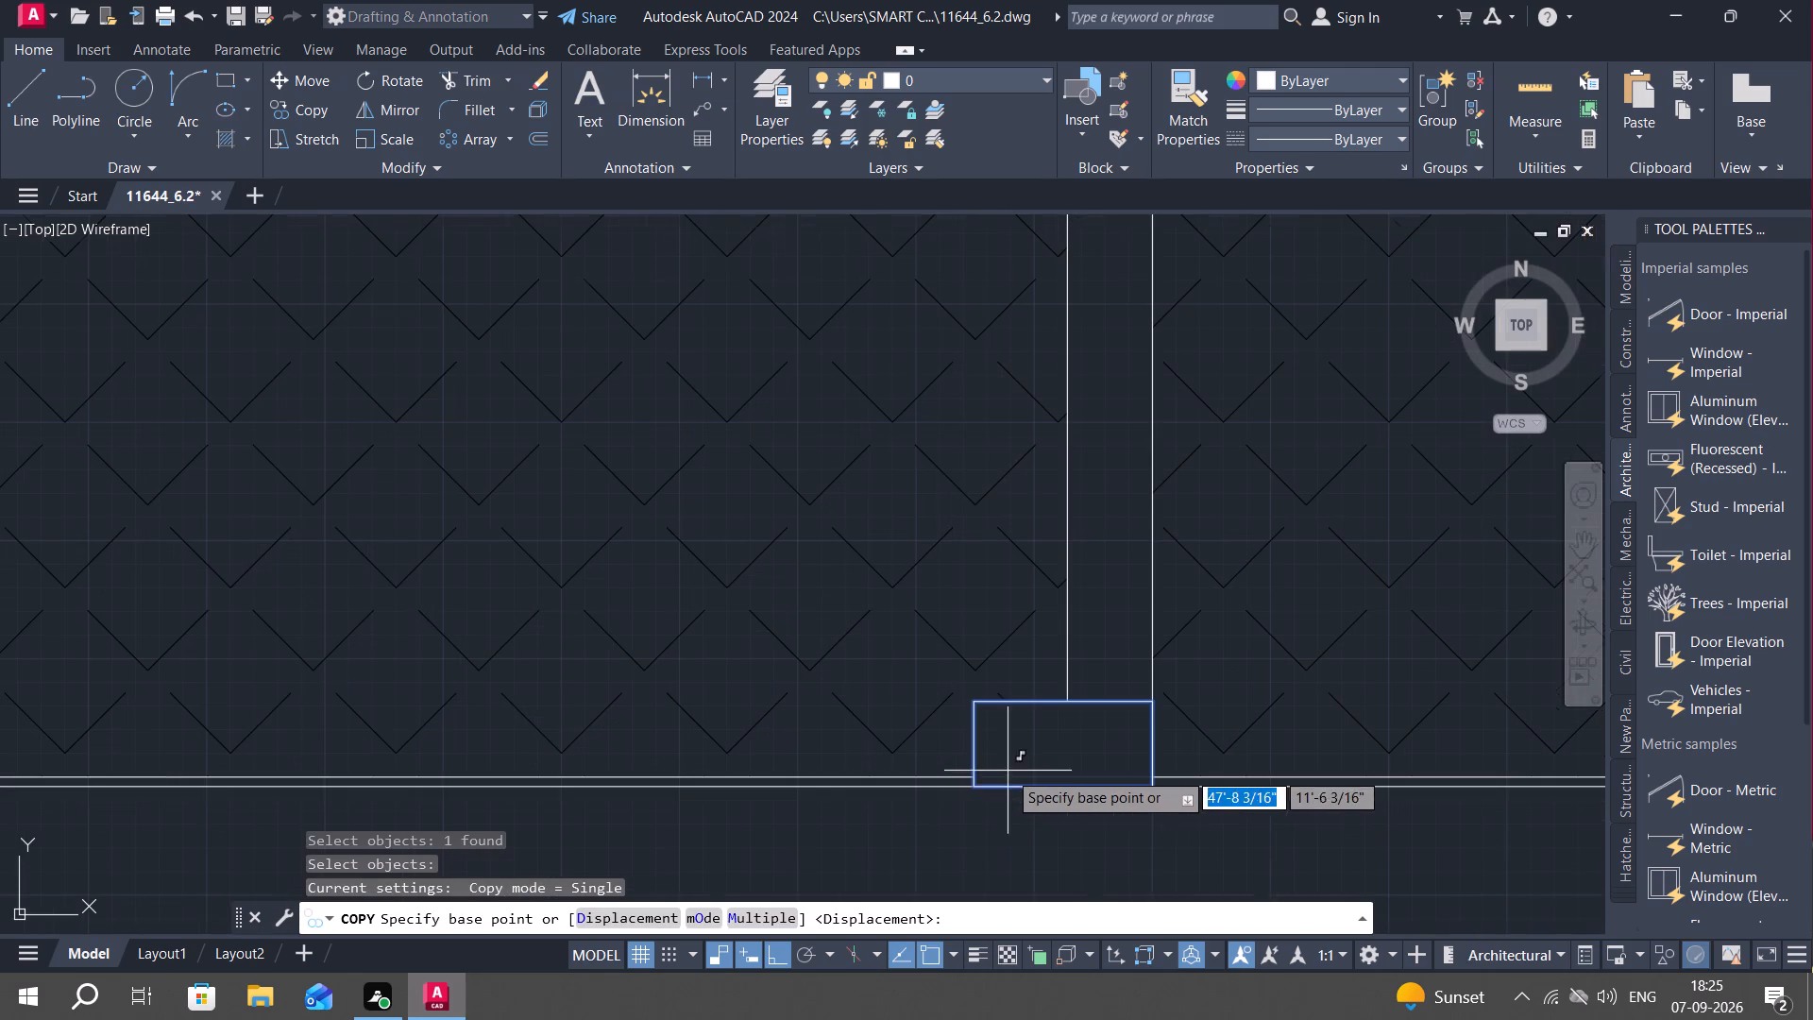
{"action": "left_click", "coordinate": [974, 787]}
{"action": "middle_click_drag", "start_coordinate": [966, 586], "coordinate": [966, 591]}
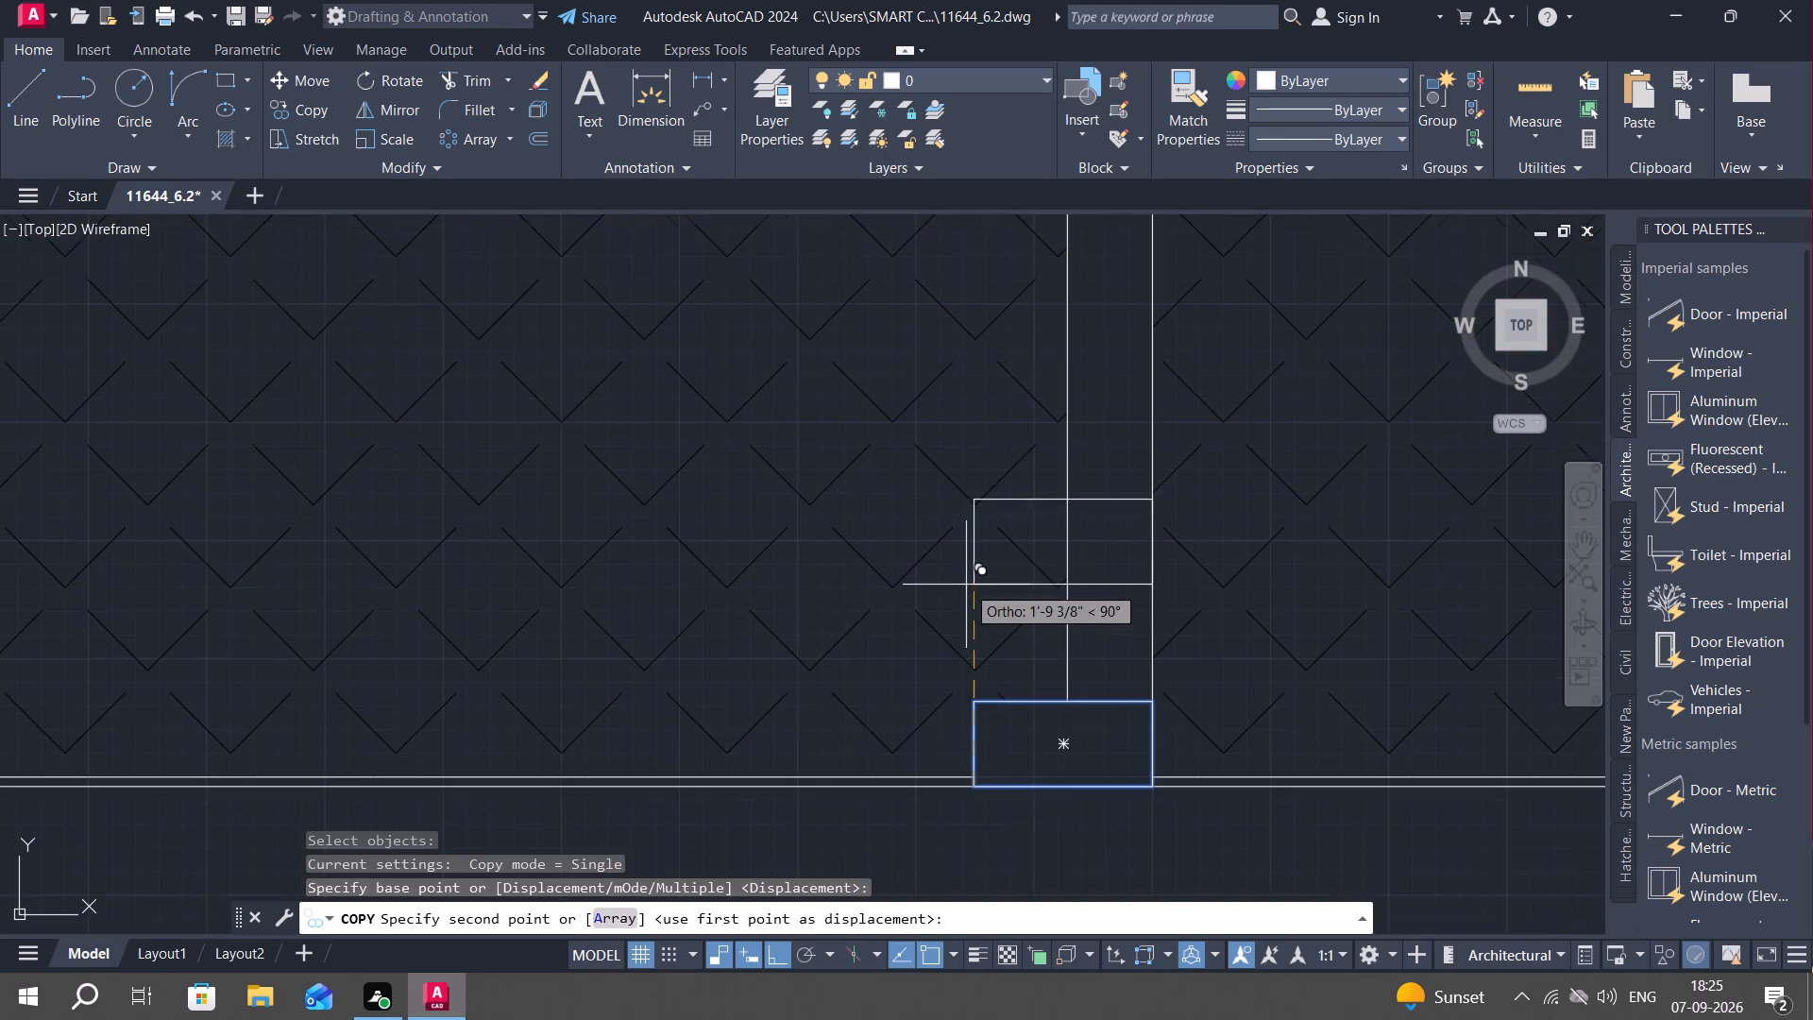
{"action": "middle_click_drag", "start_coordinate": [966, 591], "coordinate": [930, 890]}
{"action": "scroll", "coordinate": [922, 766], "scroll_direction": "down", "scroll_amount": 3}
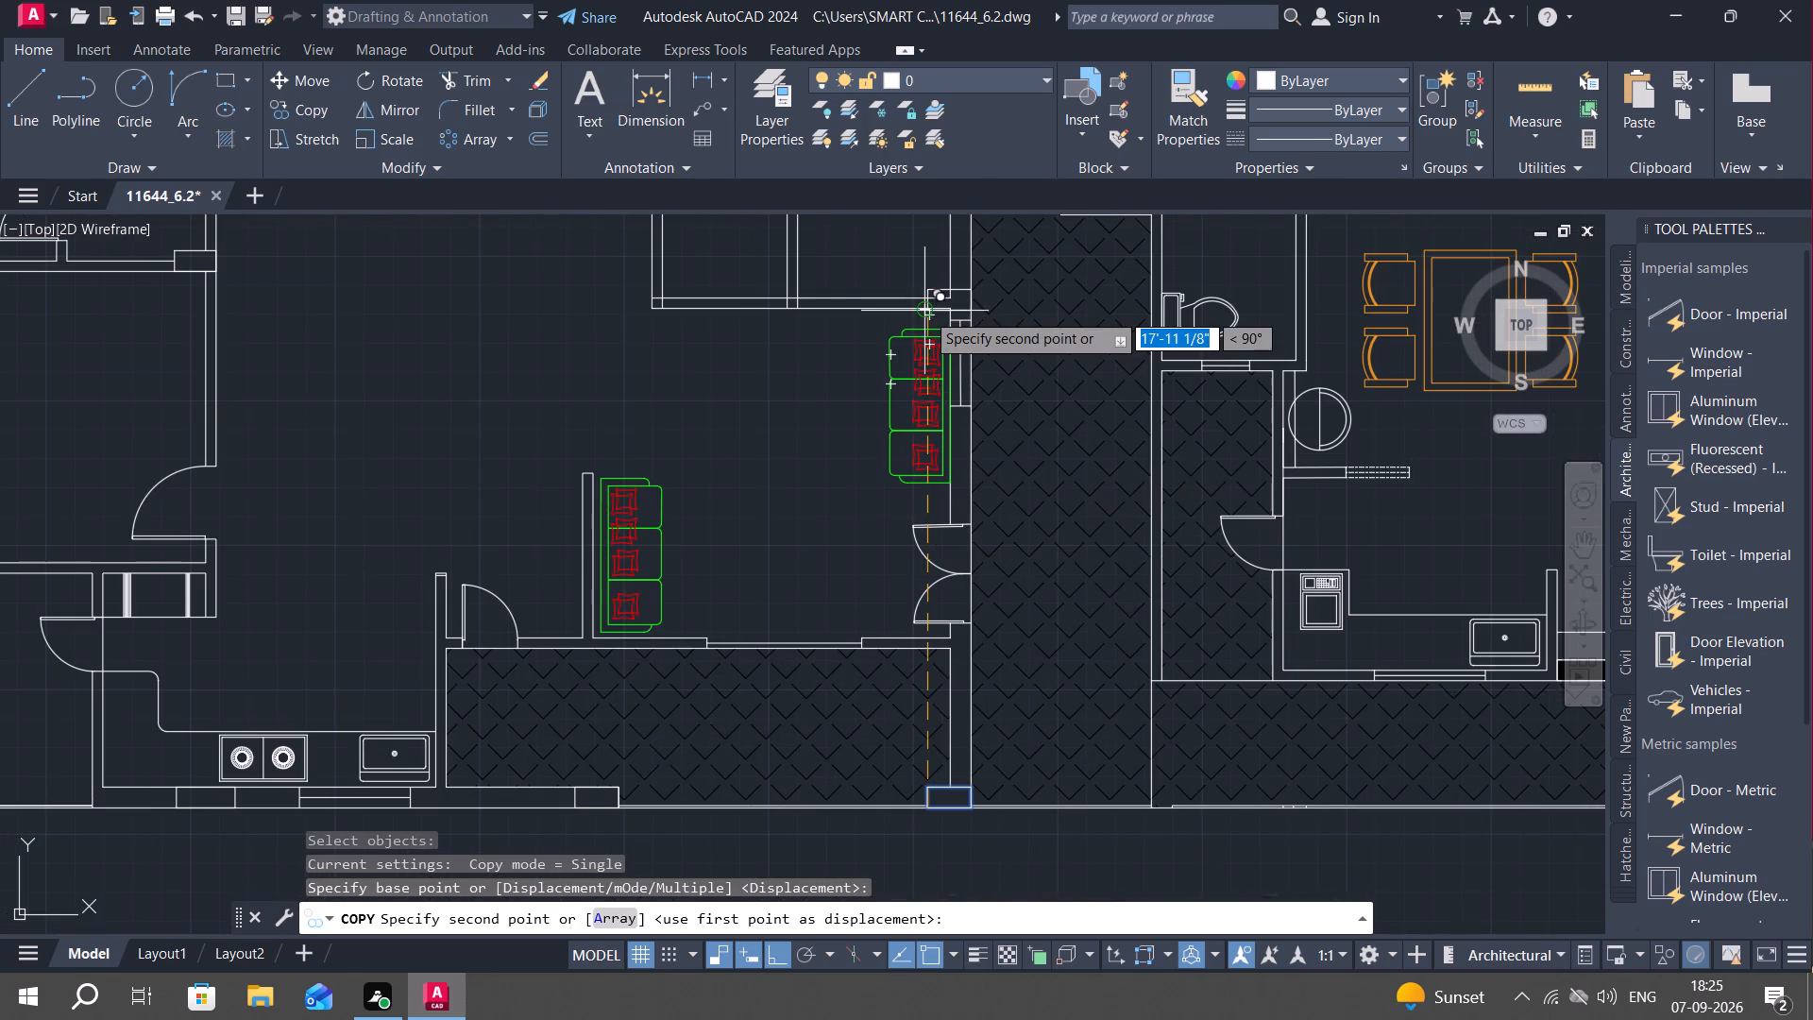
{"action": "scroll", "coordinate": [924, 308], "scroll_direction": "up", "scroll_amount": 2}
{"action": "left_click", "coordinate": [923, 307]}
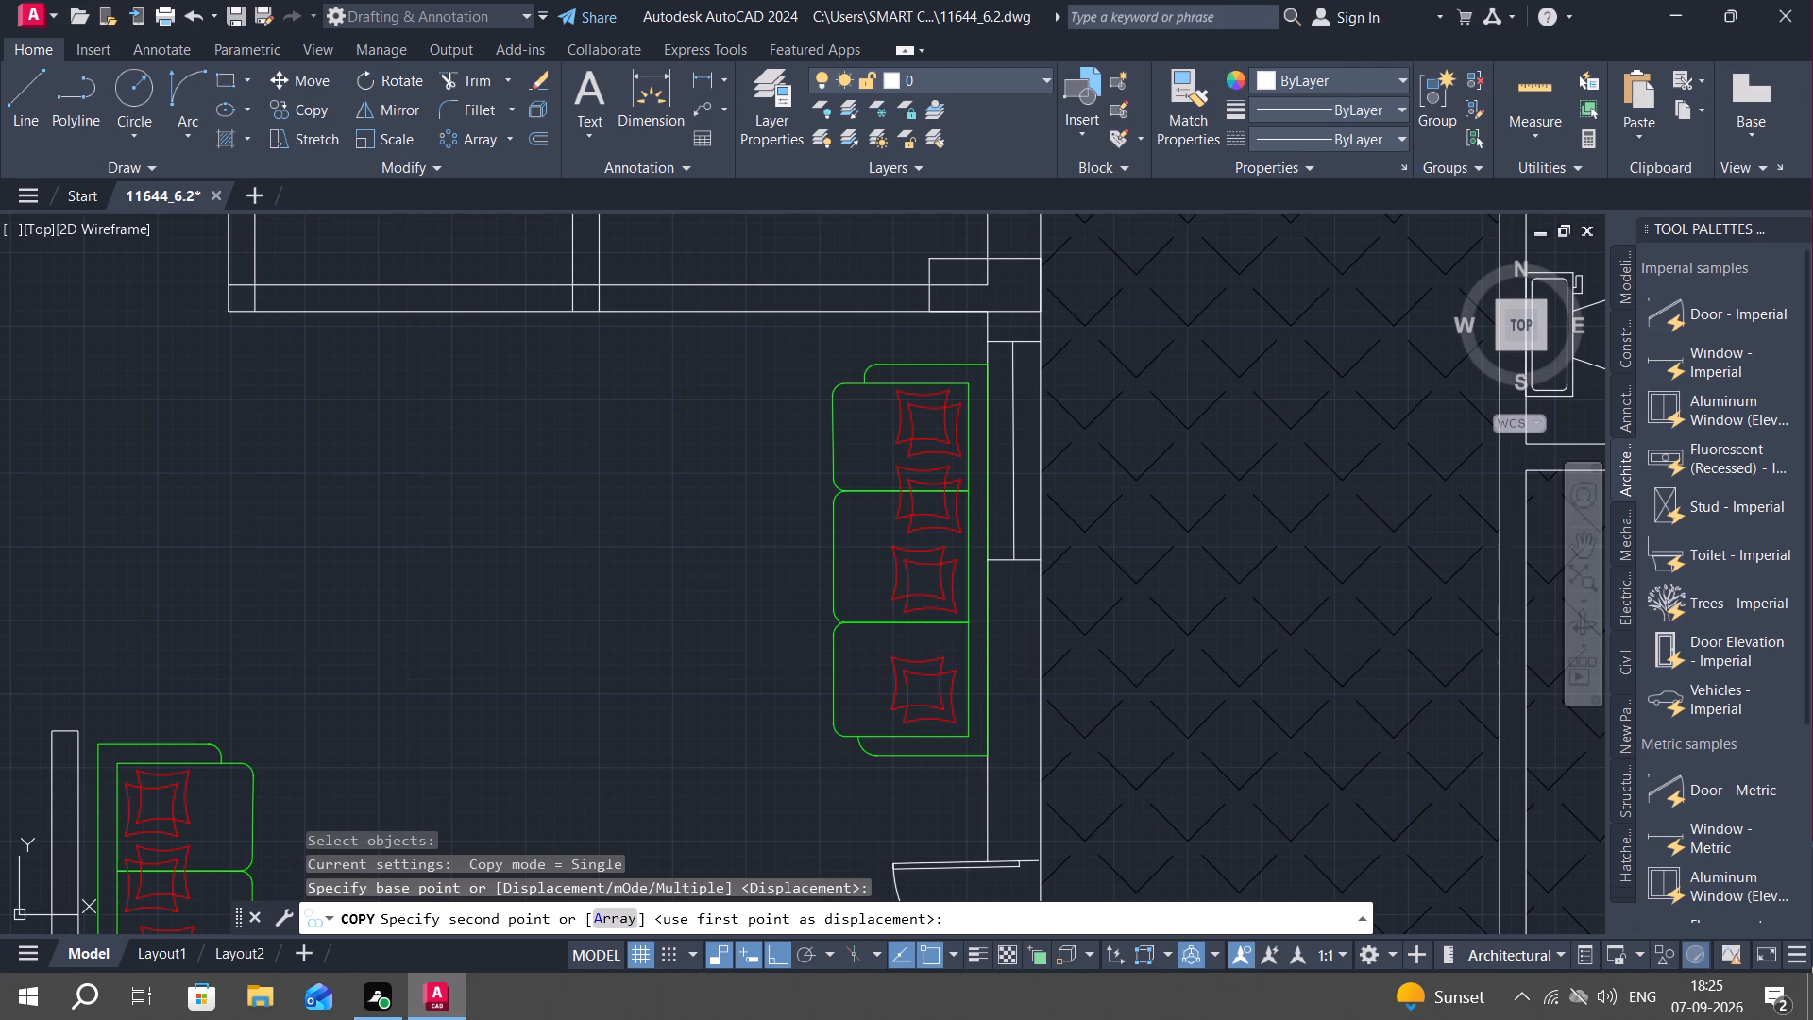
{"action": "key", "text": "Escape"}
Trim the wall lines running inside the copied column at the passage wall junction.
{"action": "middle_click_drag", "start_coordinate": [665, 352], "coordinate": [944, 677]}
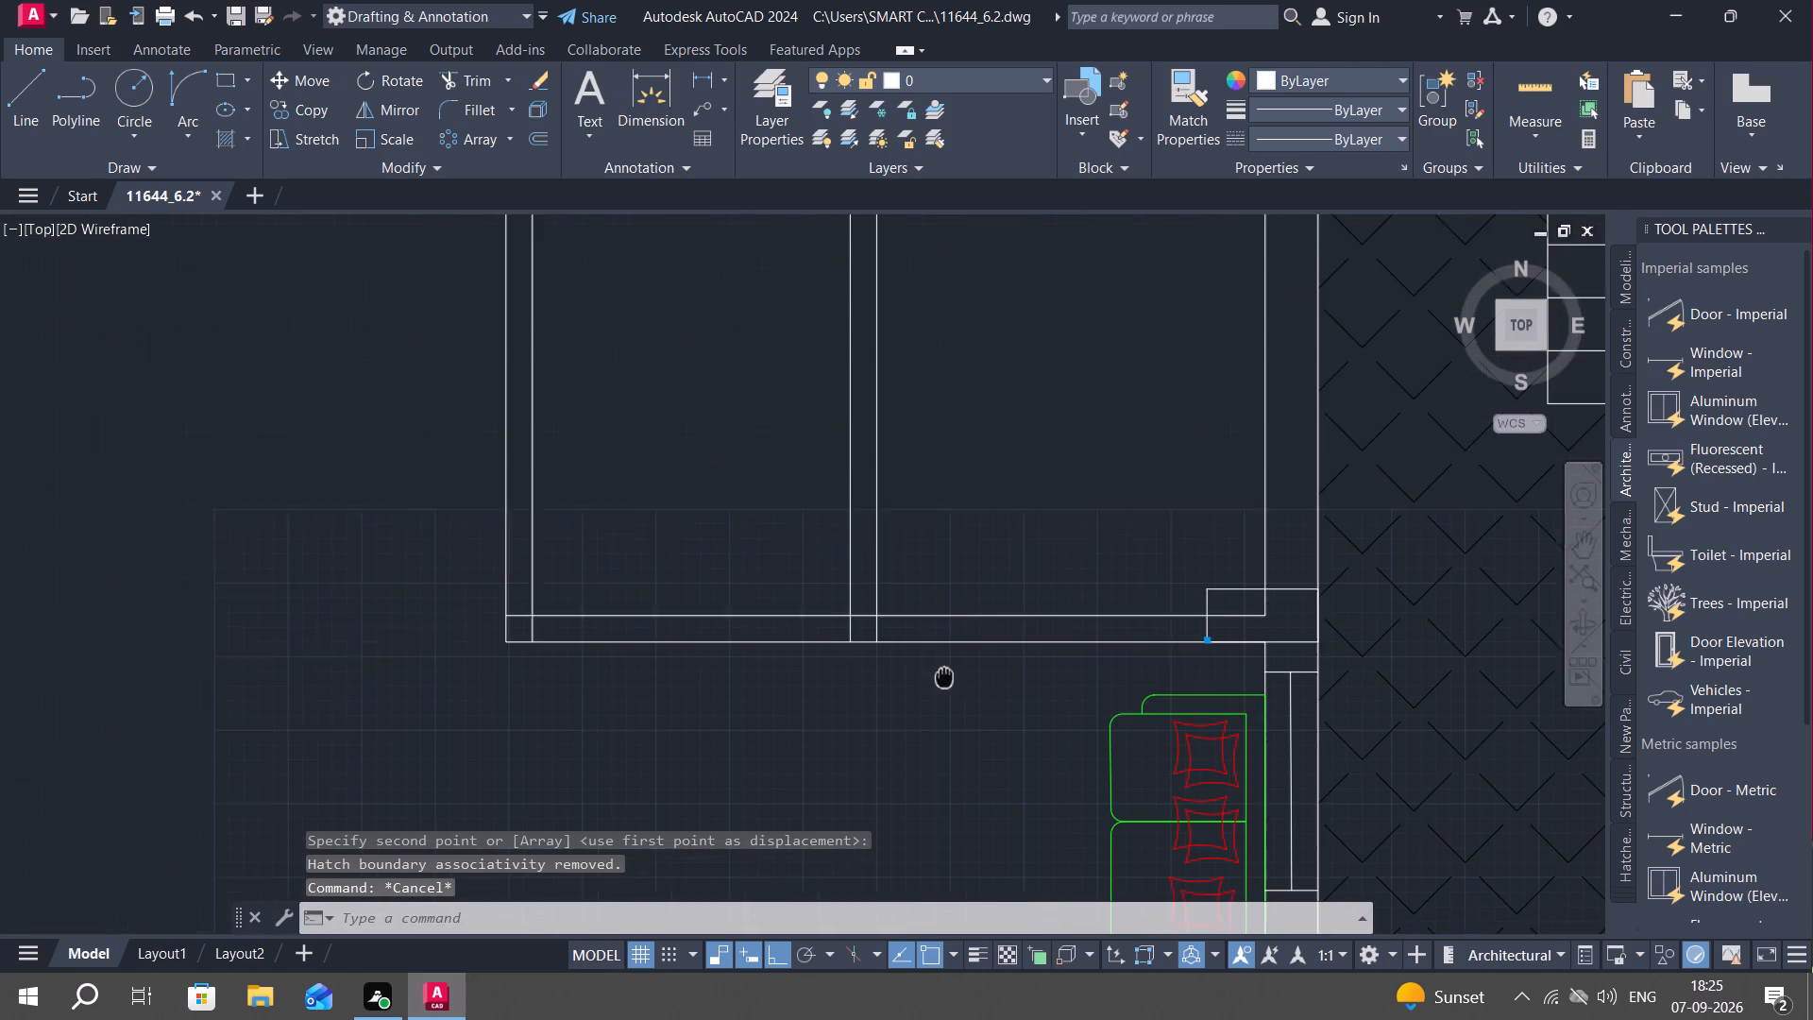
{"action": "type", "text": "TR"}
{"action": "key", "text": "space"}
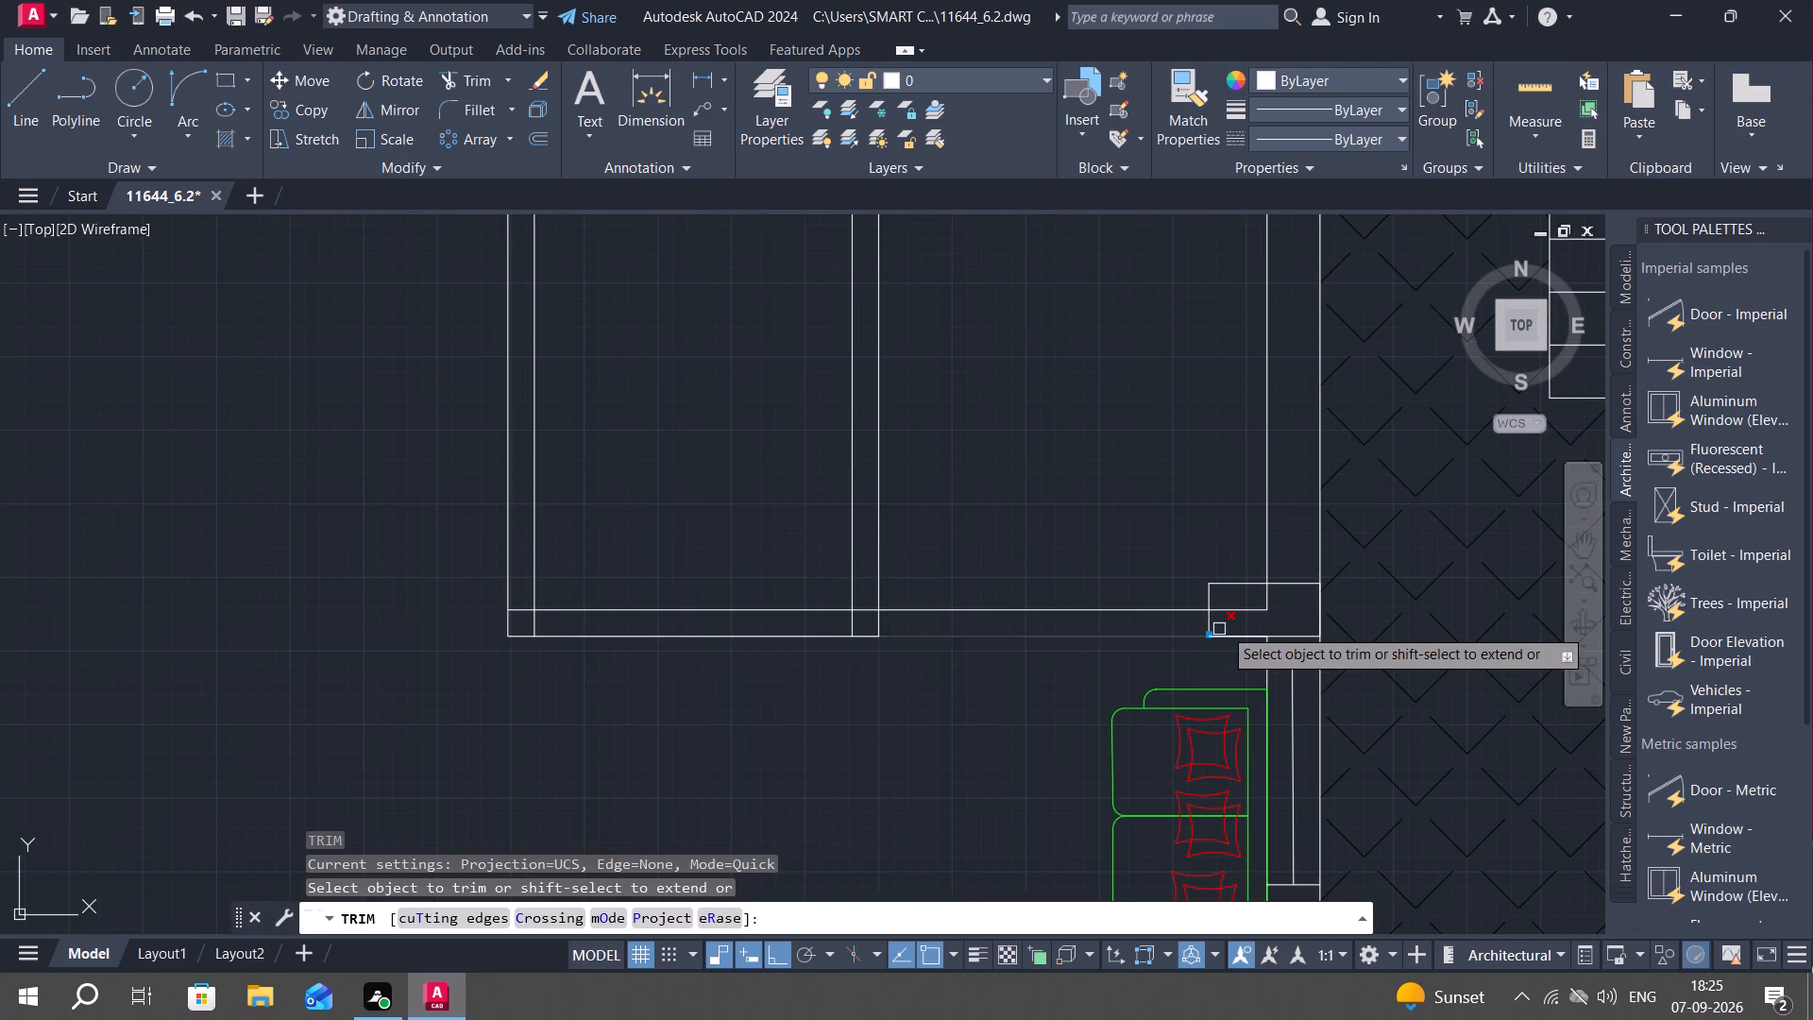
{"action": "left_click", "coordinate": [1247, 613]}
{"action": "left_click", "coordinate": [1262, 604]}
{"action": "key", "text": "Escape"}
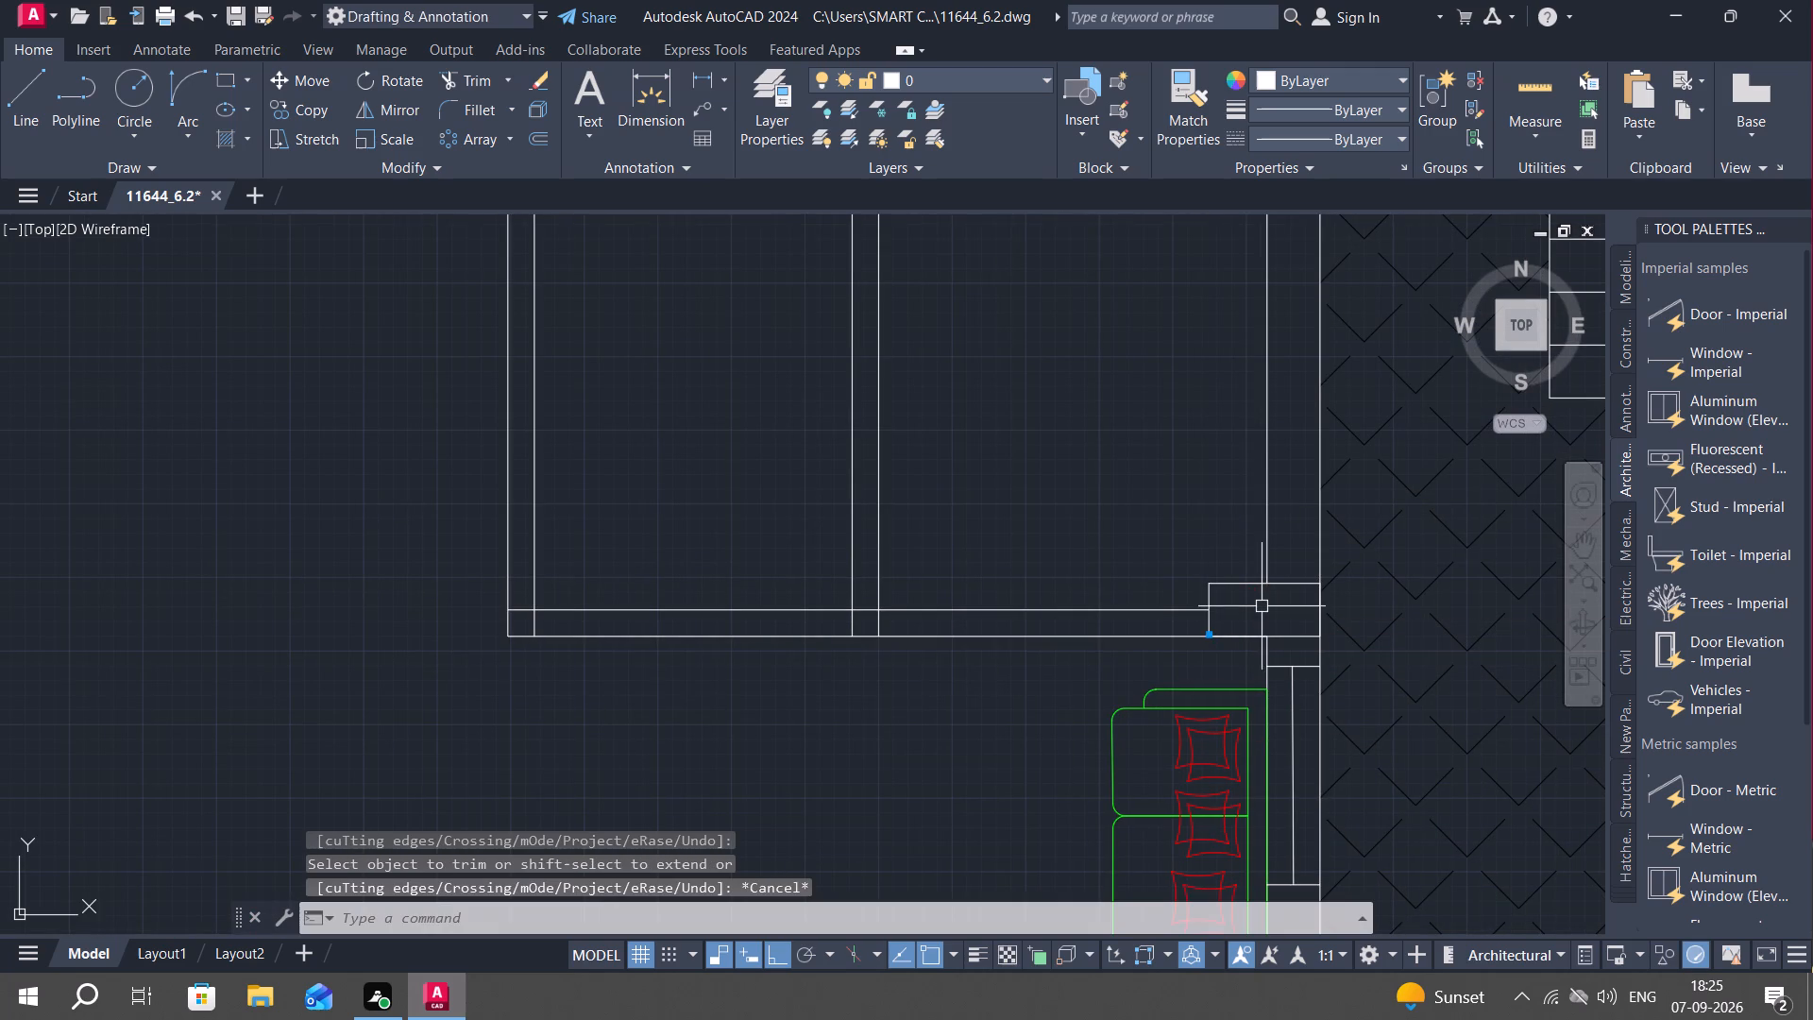
Copy that column by its lower outer corner 9'-11 1/8" horizontally along the wall to the wall's opposite outer corner.
{"action": "key", "text": "c"}
{"action": "key", "text": "o"}
{"action": "key", "text": "space"}
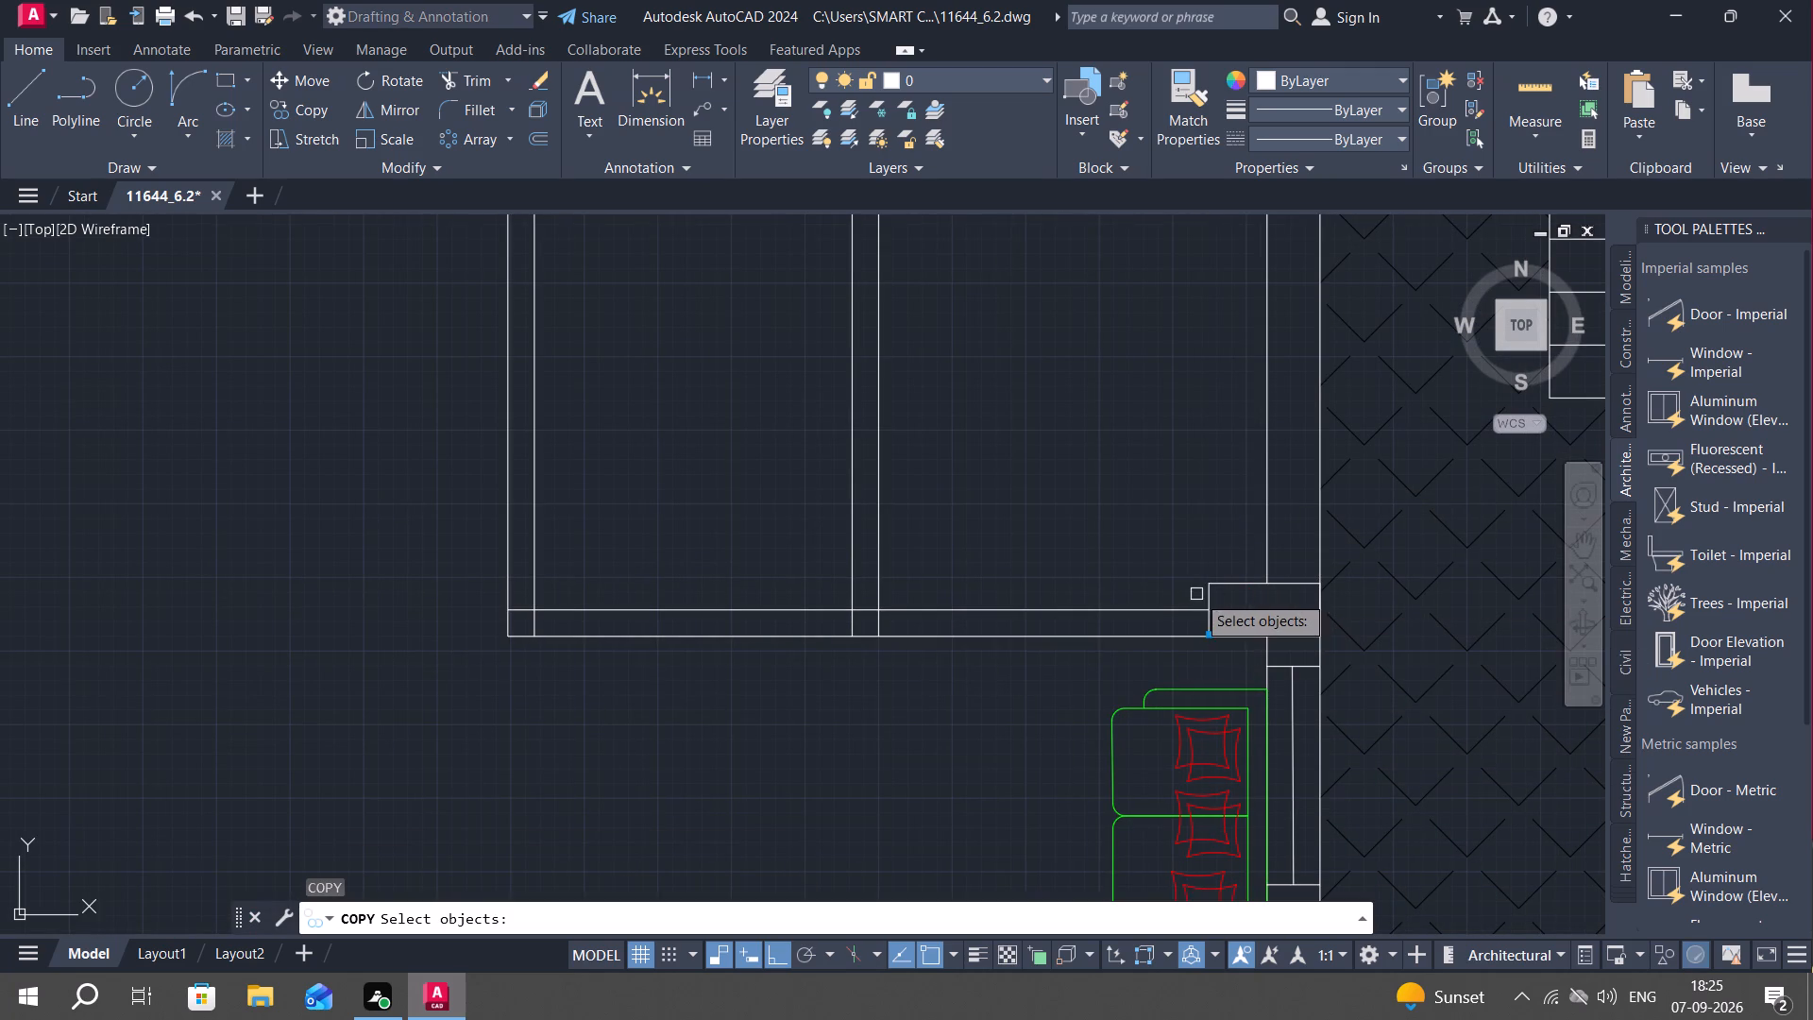
{"action": "left_click", "coordinate": [1211, 596]}
{"action": "right_click", "coordinate": [1211, 596]}
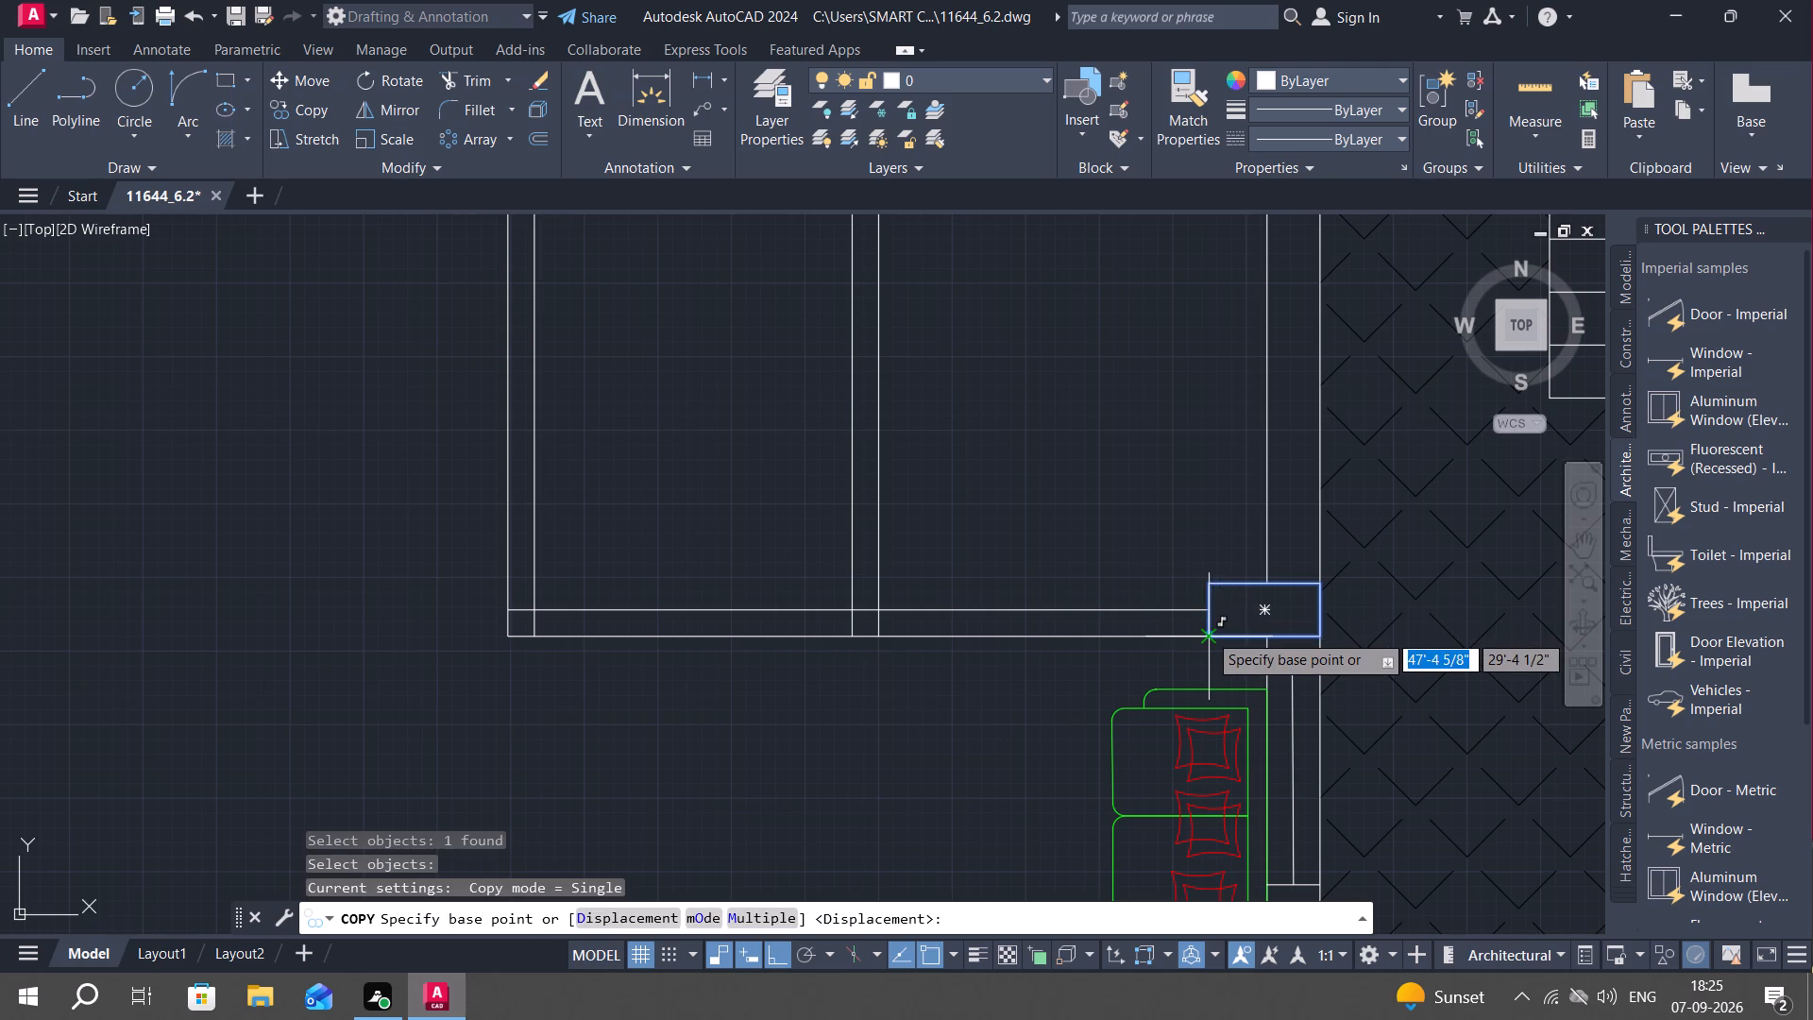
{"action": "left_click", "coordinate": [1208, 633]}
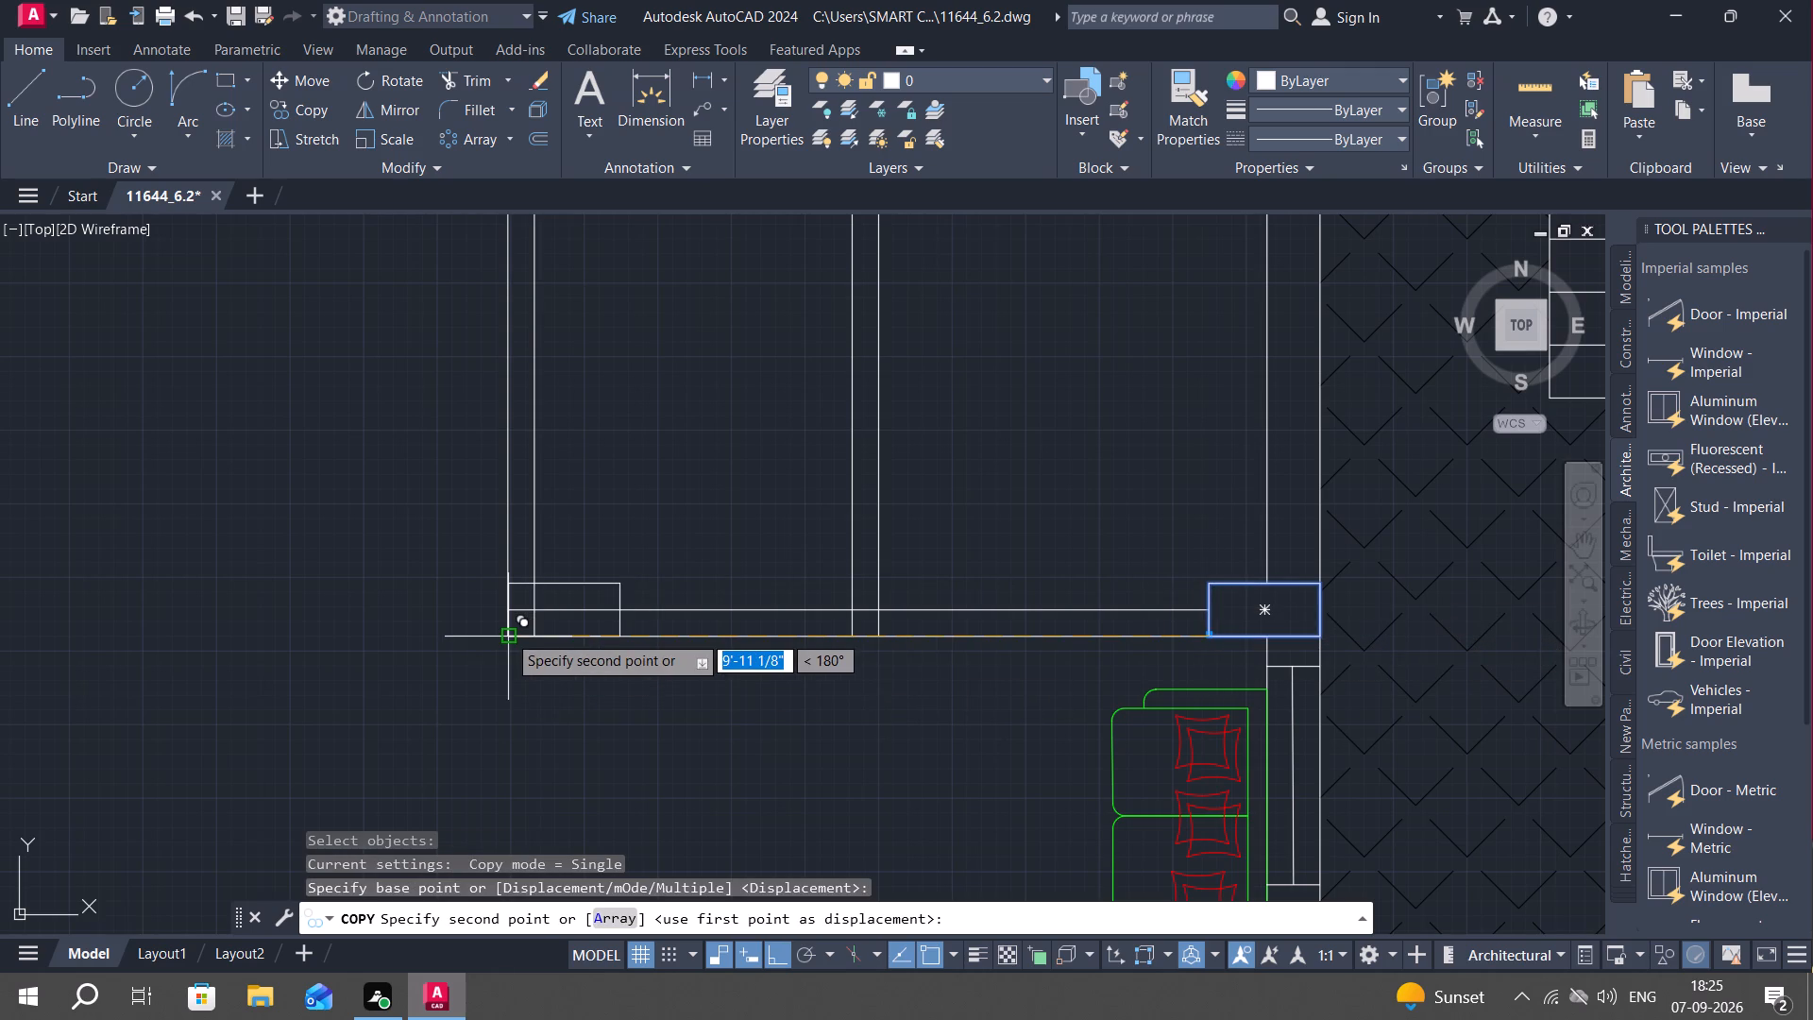
{"action": "left_click", "coordinate": [507, 634]}
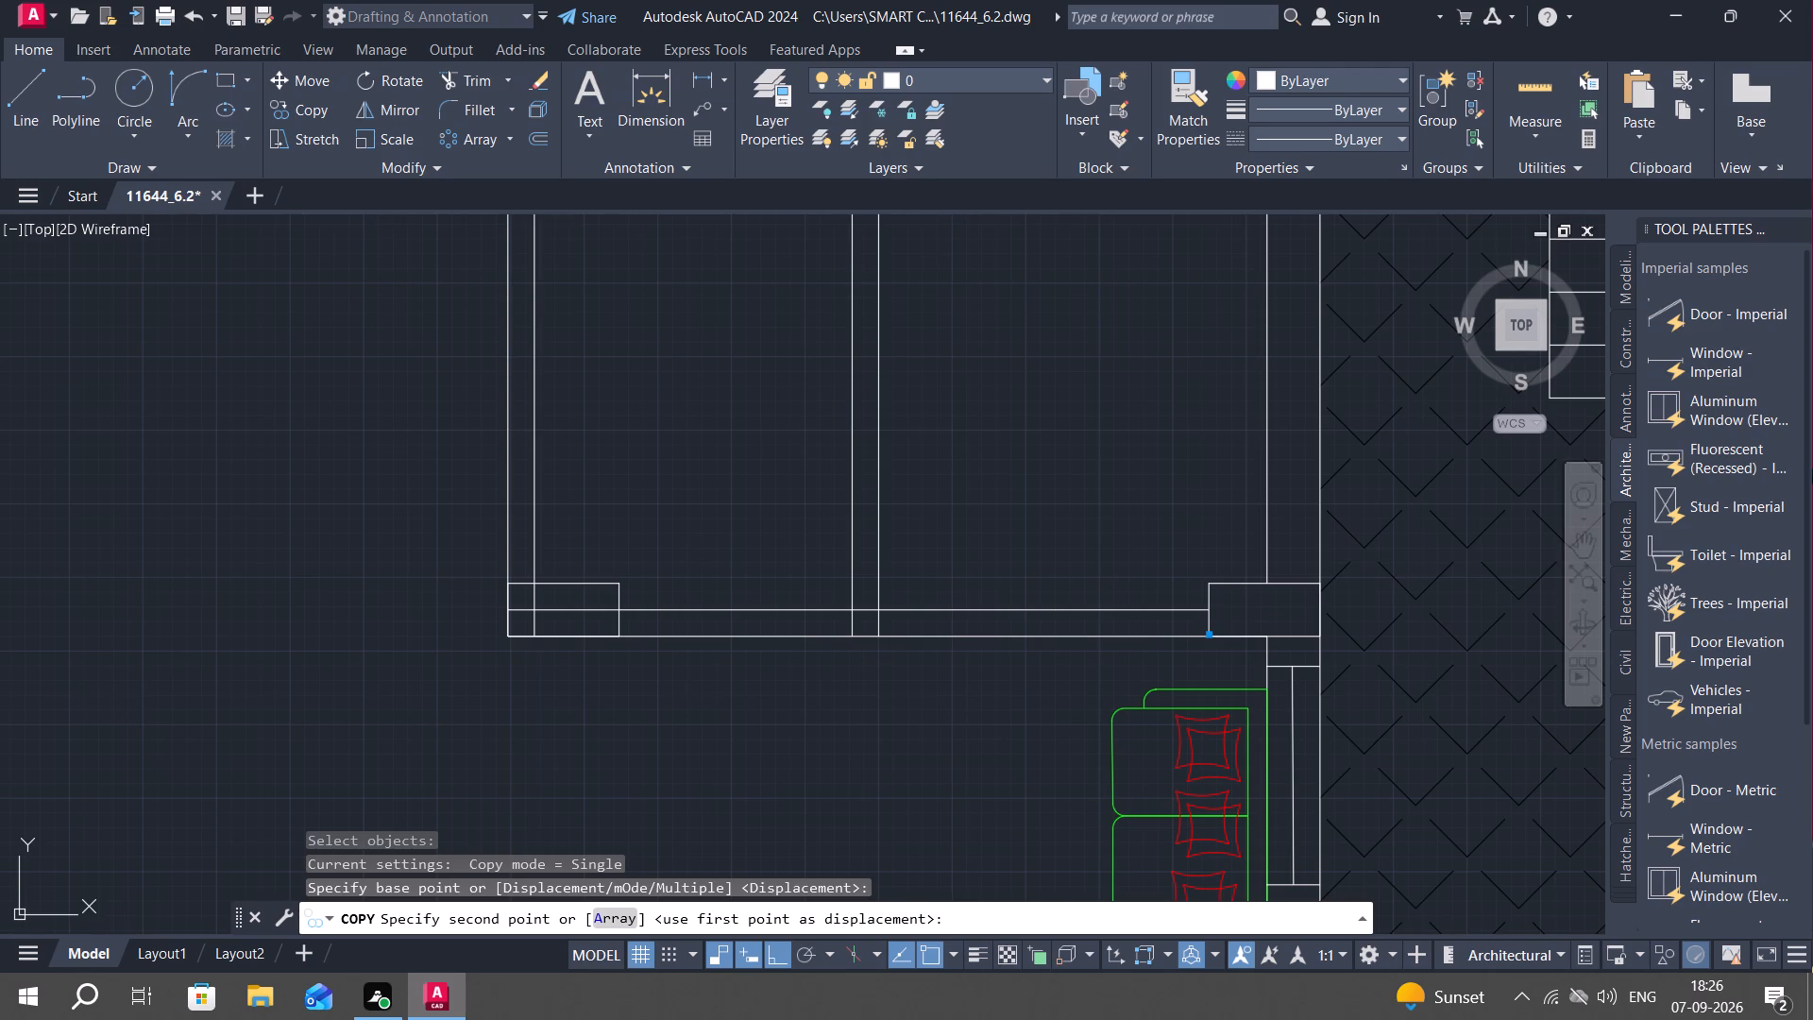
{"action": "key", "text": "Escape"}
{"action": "key", "text": "Escape"}
{"action": "key", "text": "Escape"}
{"action": "key", "text": "Escape"}
{"action": "key", "text": "Escape"}
{"action": "key", "text": "Escape"}
{"action": "key", "text": "Escape"}
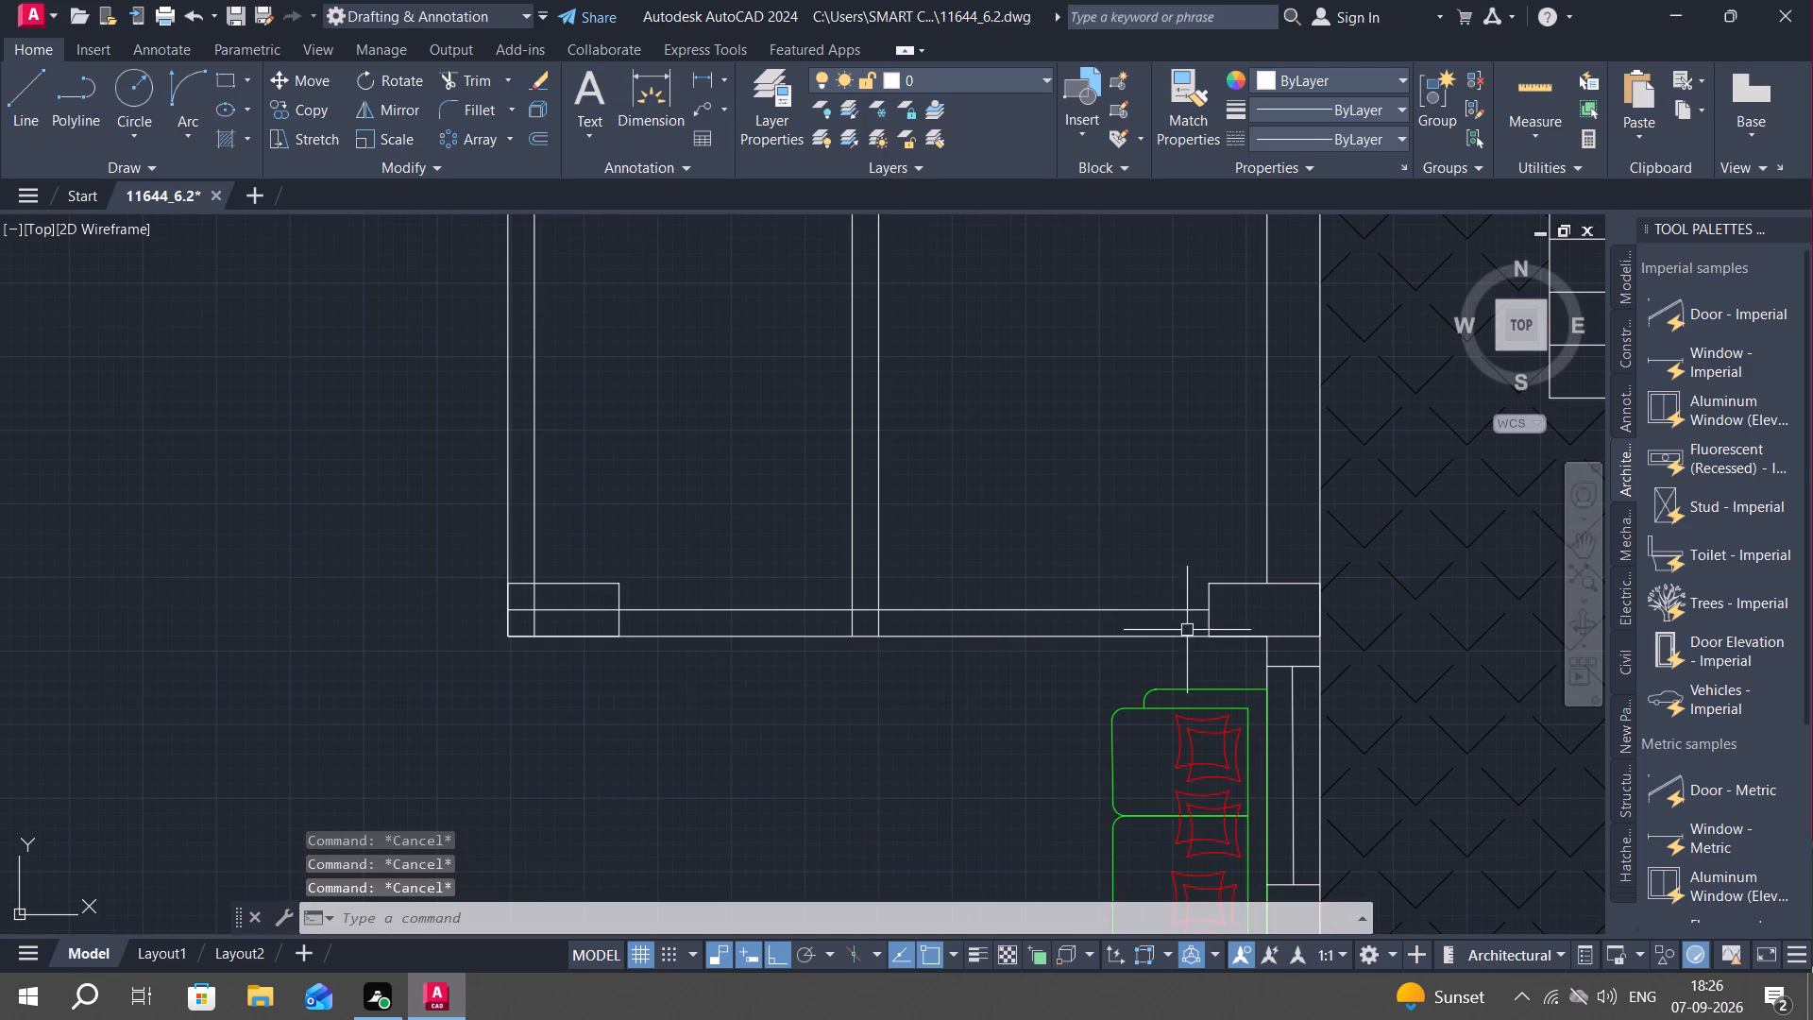
Trim the horizontal and vertical wall lines out of the new corner column.
{"action": "middle_click_drag", "start_coordinate": [700, 568], "coordinate": [914, 526]}
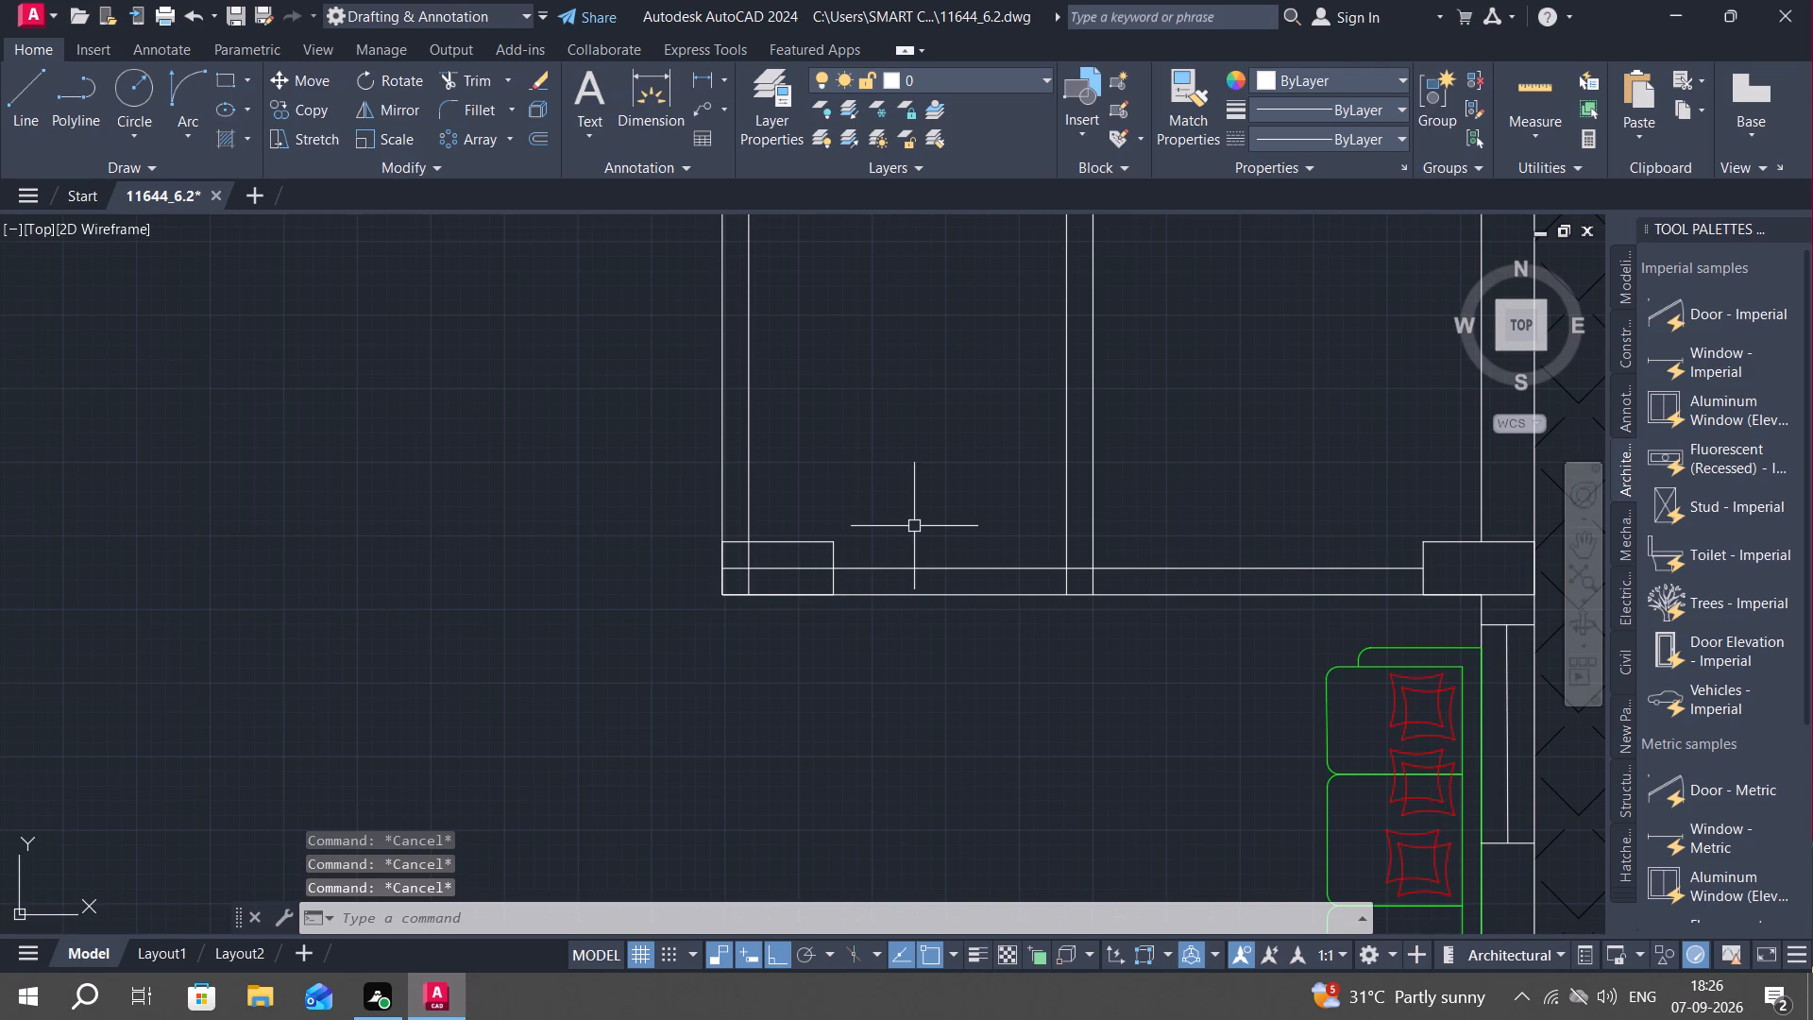
{"action": "type", "text": "TR"}
{"action": "key", "text": "space"}
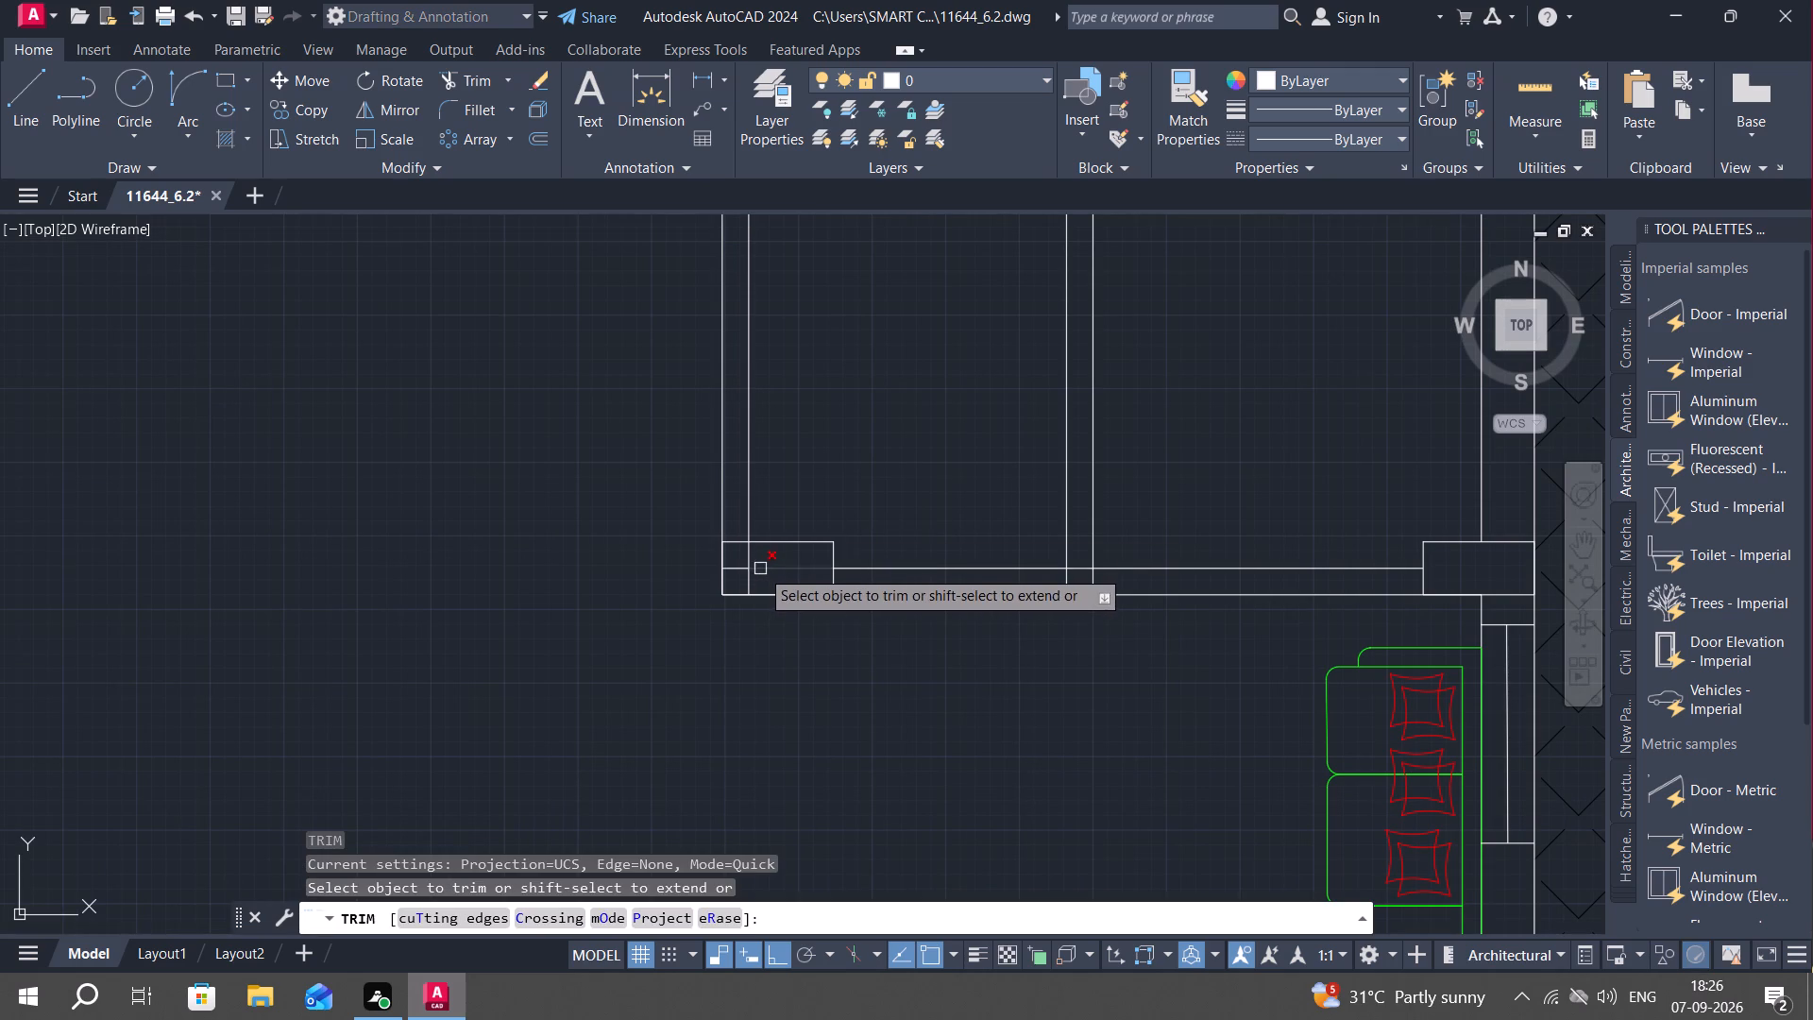
{"action": "left_click", "coordinate": [738, 568]}
{"action": "left_click", "coordinate": [746, 577]}
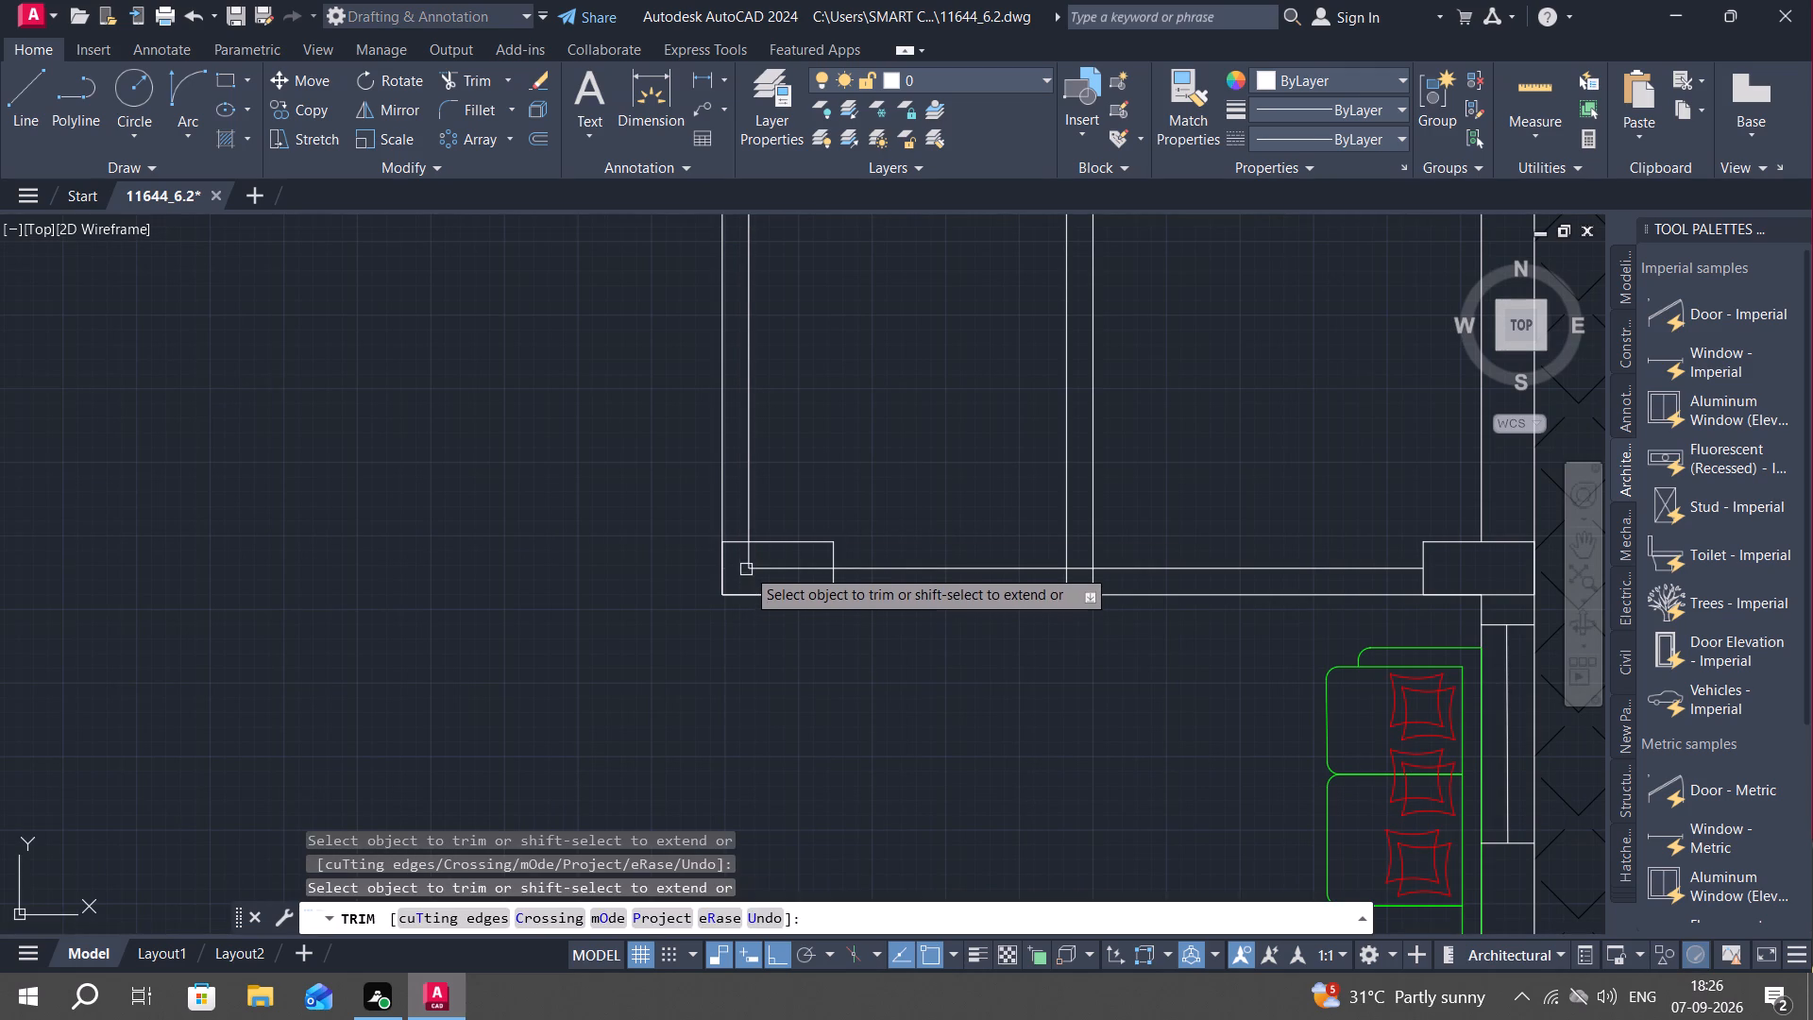
{"action": "left_click", "coordinate": [747, 564]}
{"action": "left_click", "coordinate": [784, 566]}
{"action": "key", "text": "Escape"}
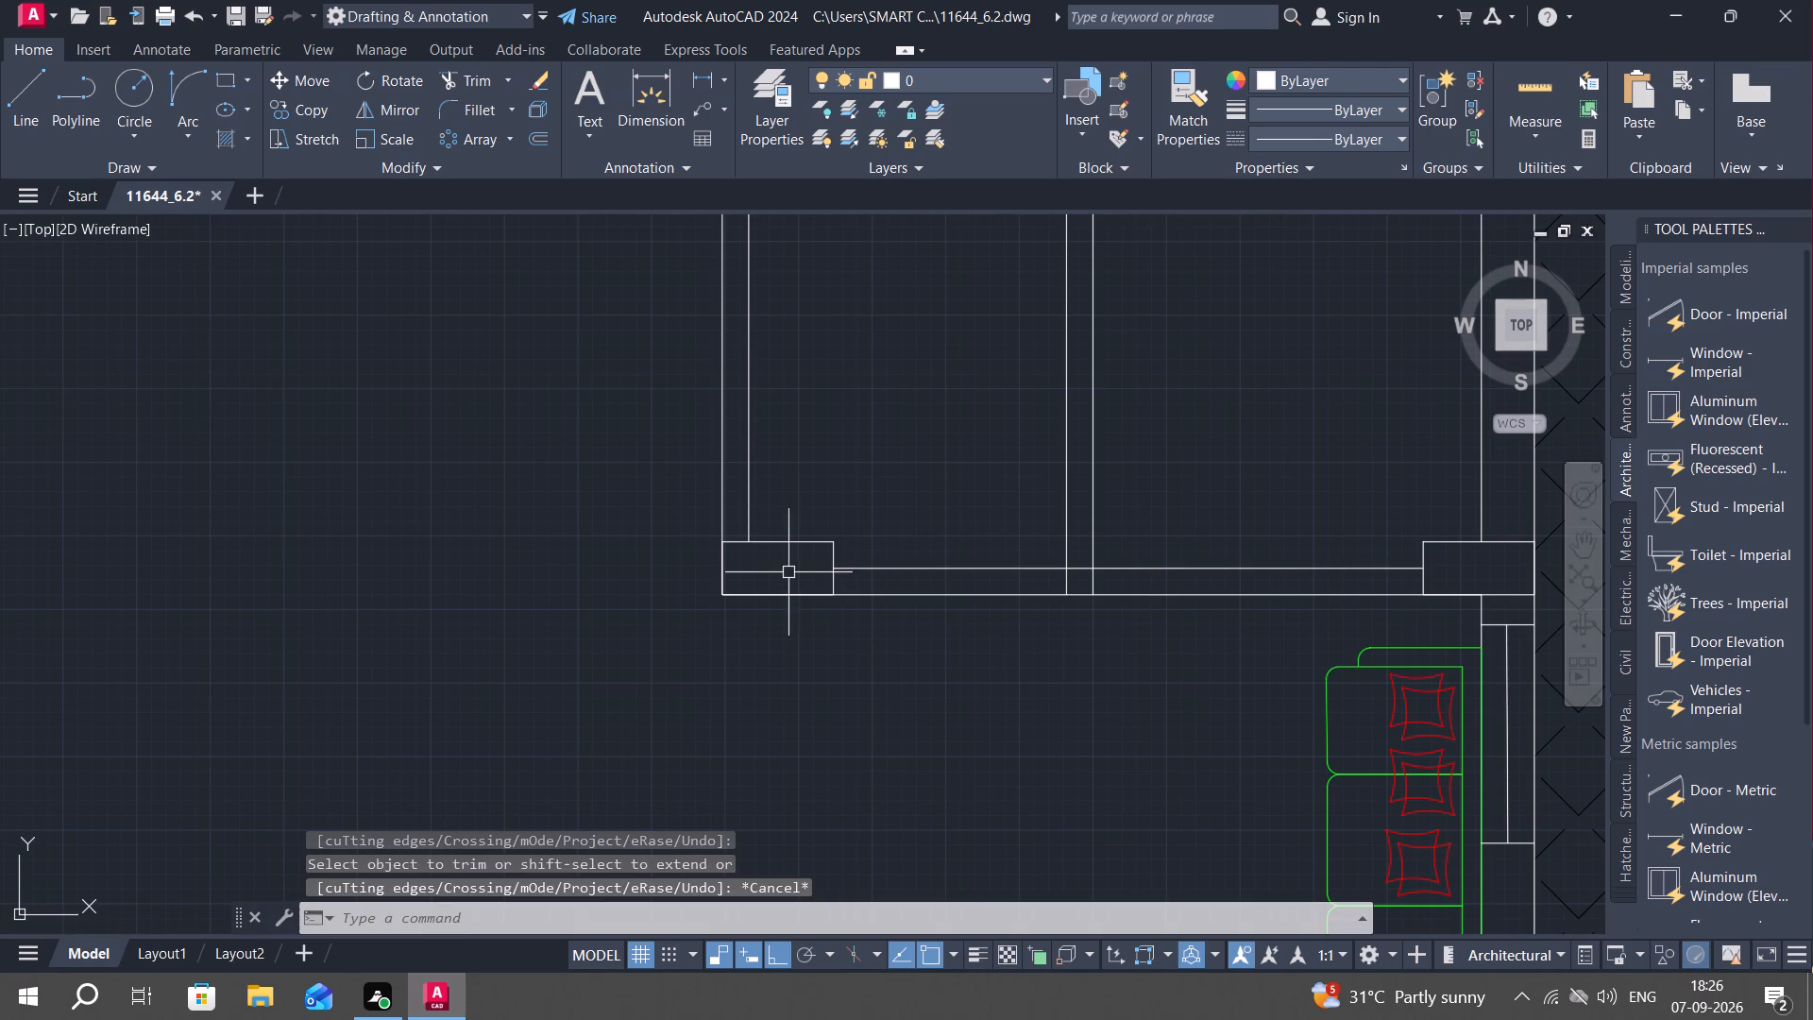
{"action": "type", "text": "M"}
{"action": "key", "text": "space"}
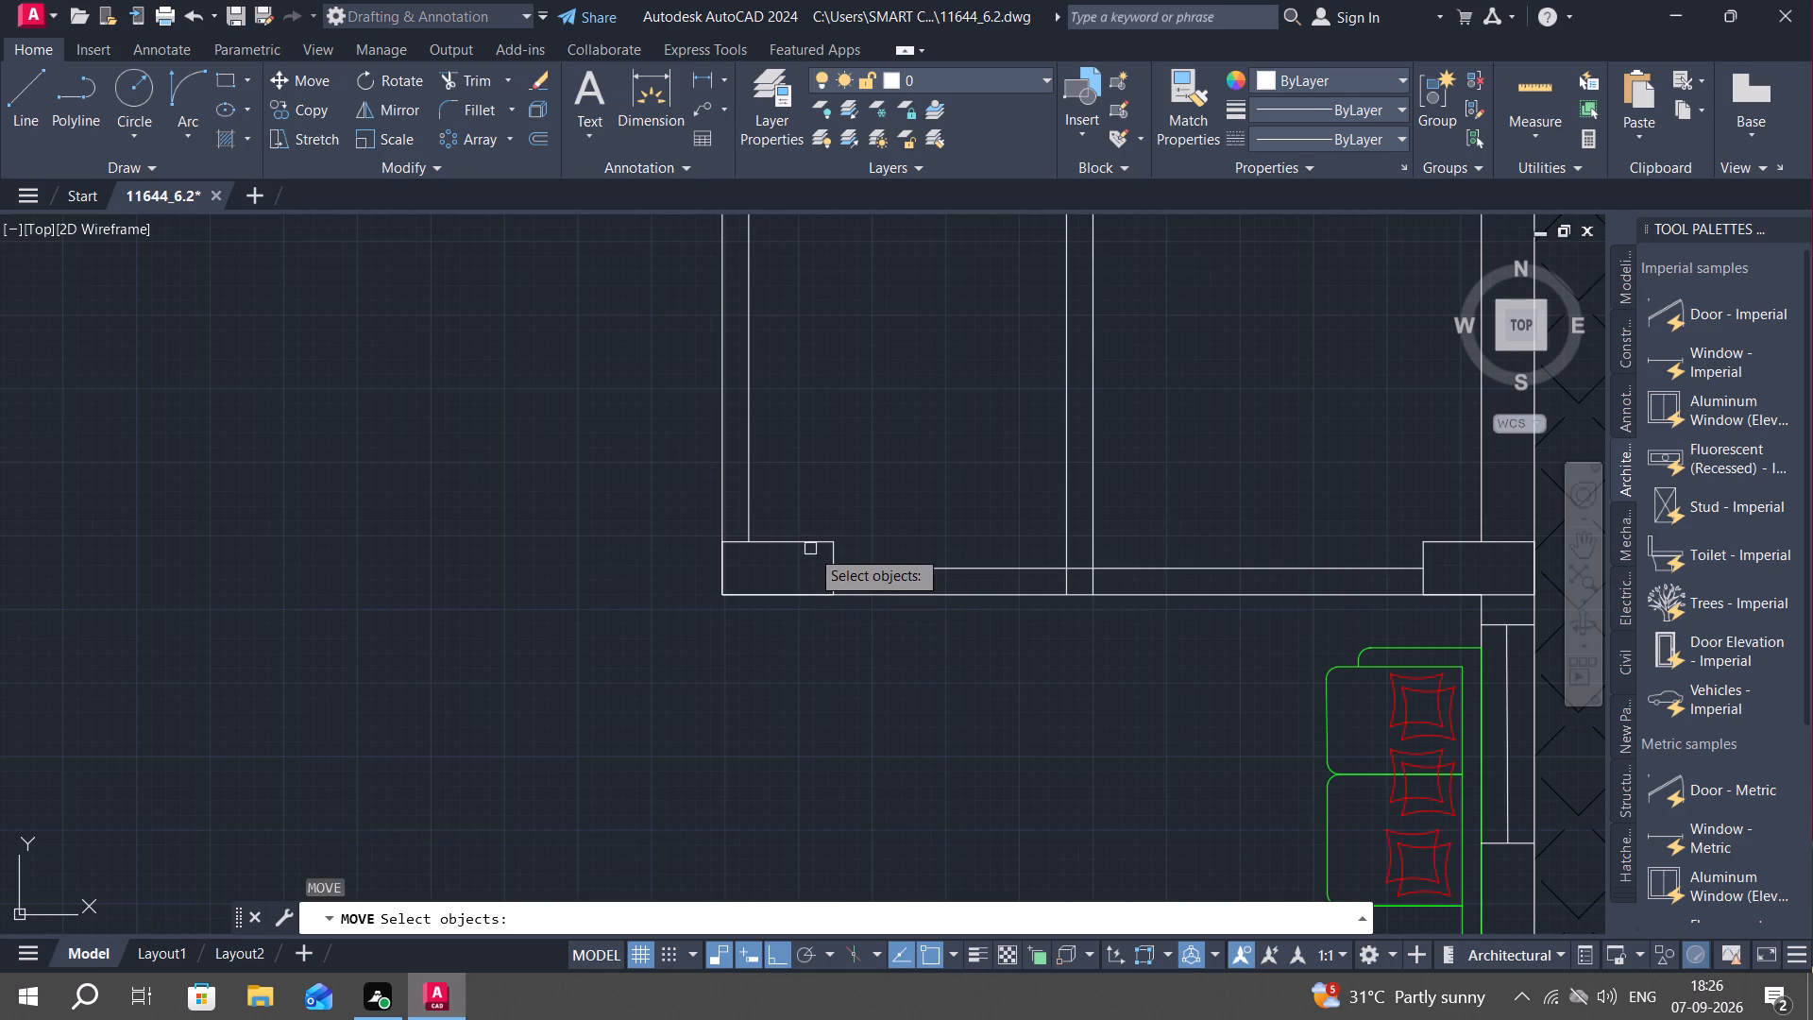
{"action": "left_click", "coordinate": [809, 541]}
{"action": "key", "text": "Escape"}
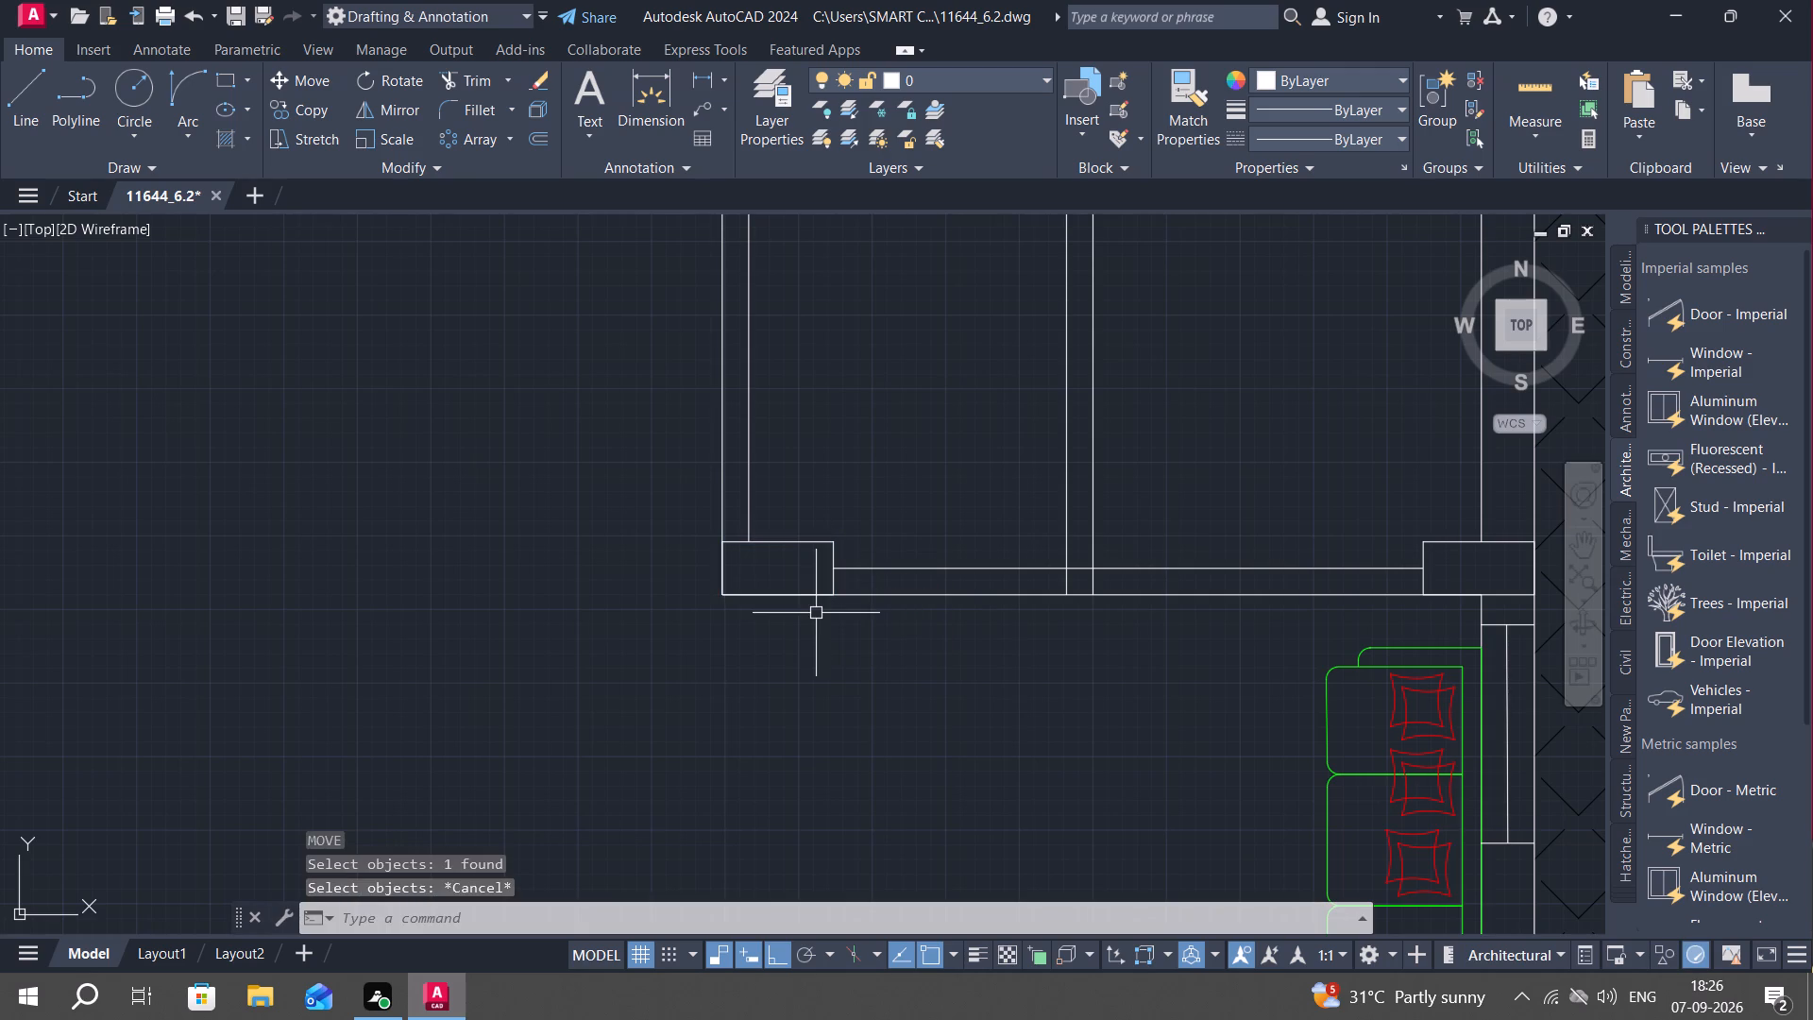
Copy the new corner column by its lower inner corner 1'-6 5/8" horizontally outward to its lower outer corner.
{"action": "key", "text": "c"}
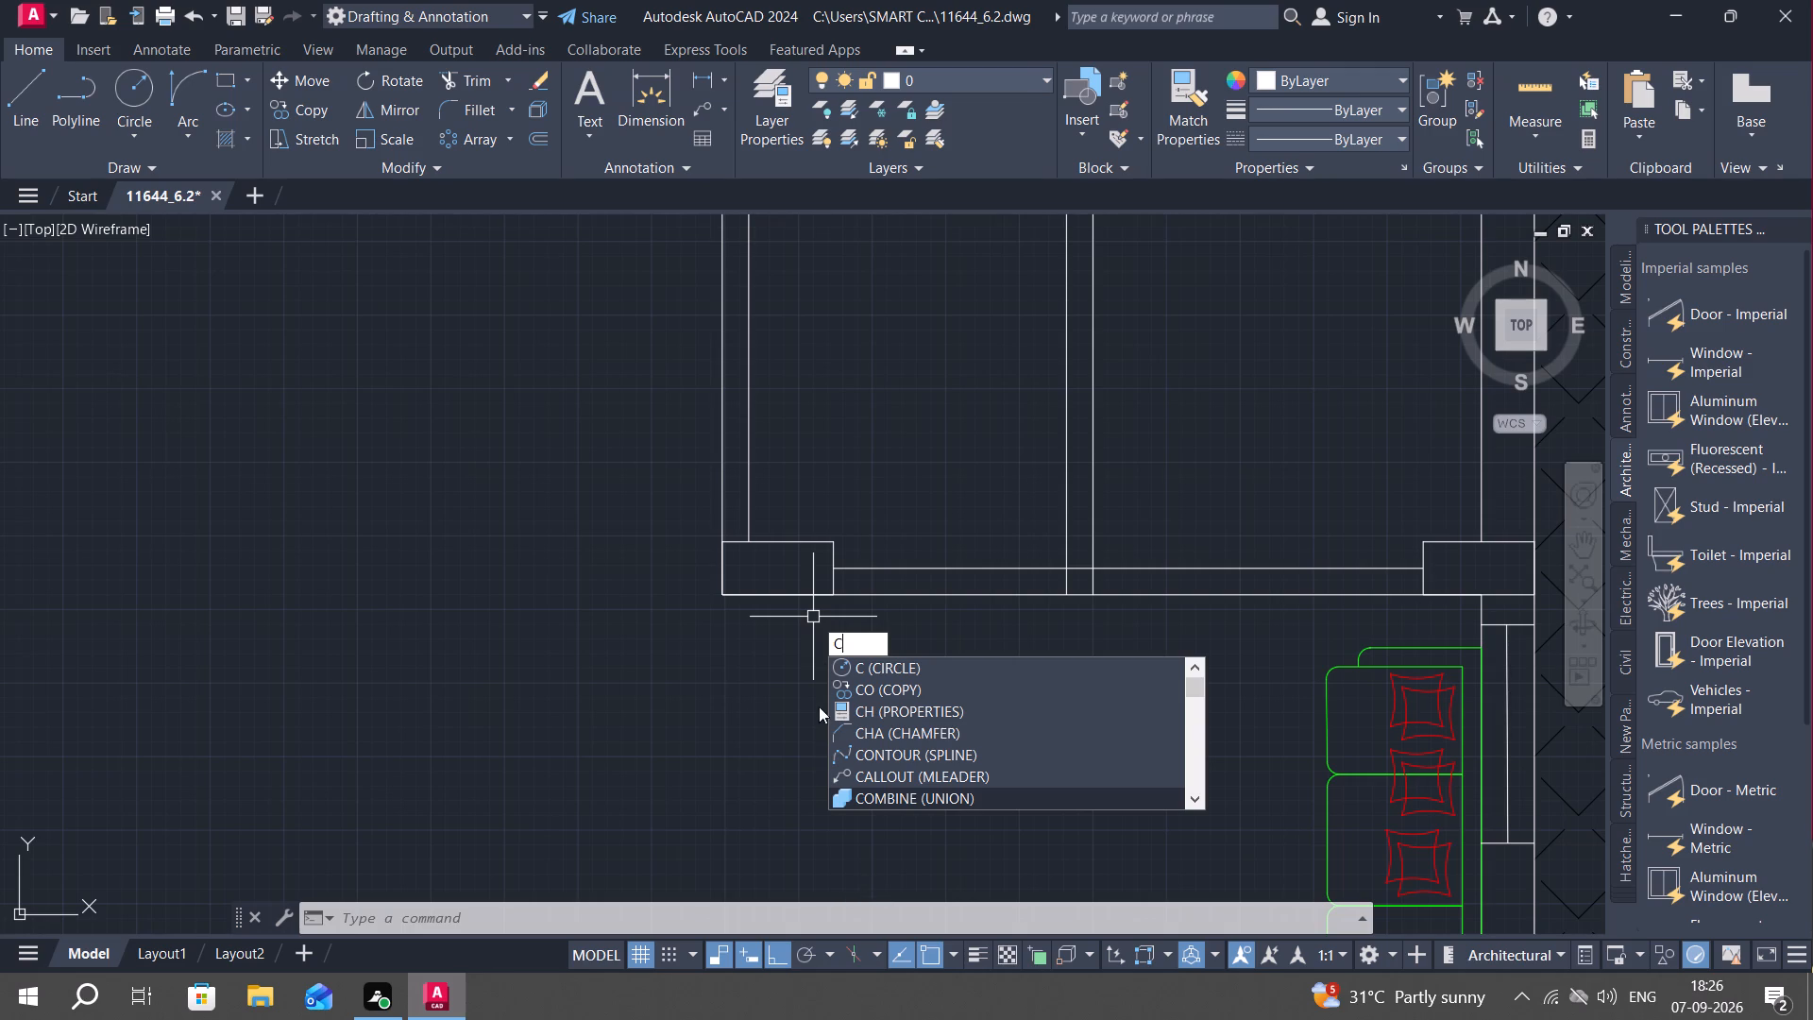
{"action": "left_click", "coordinate": [856, 686]}
{"action": "left_click", "coordinate": [832, 585]}
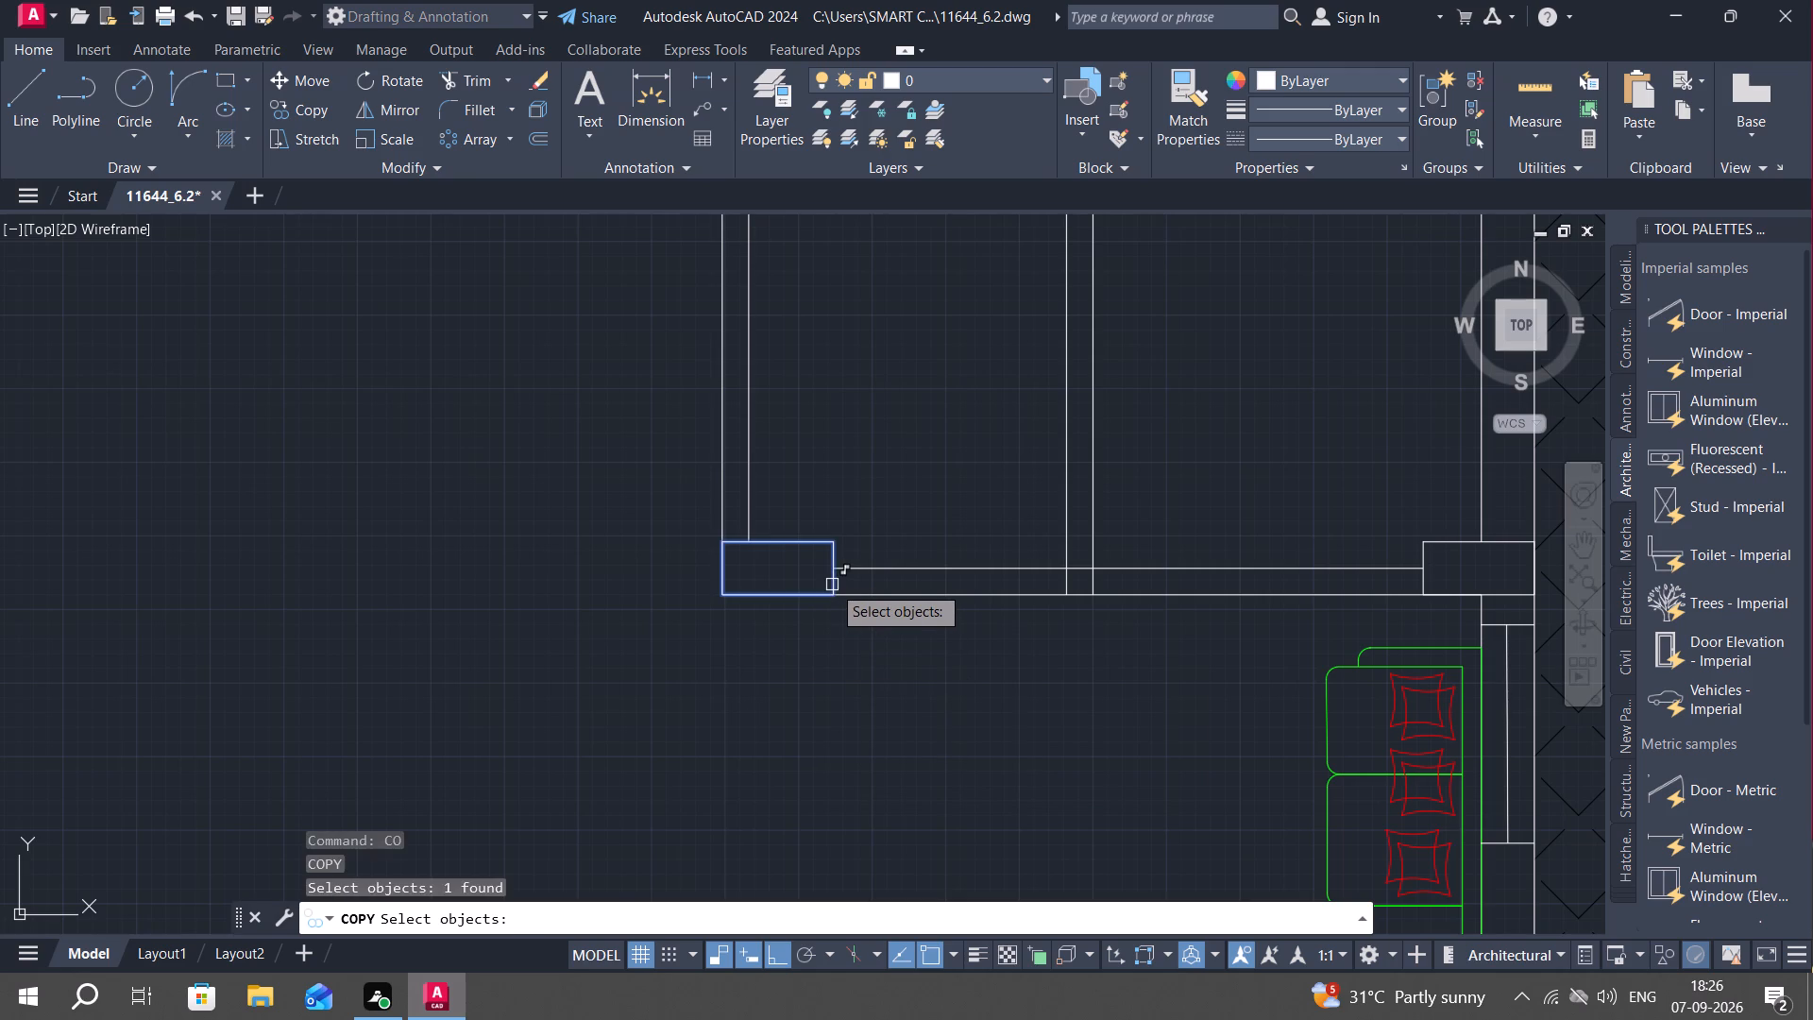
{"action": "right_click", "coordinate": [832, 585]}
{"action": "left_click", "coordinate": [832, 592]}
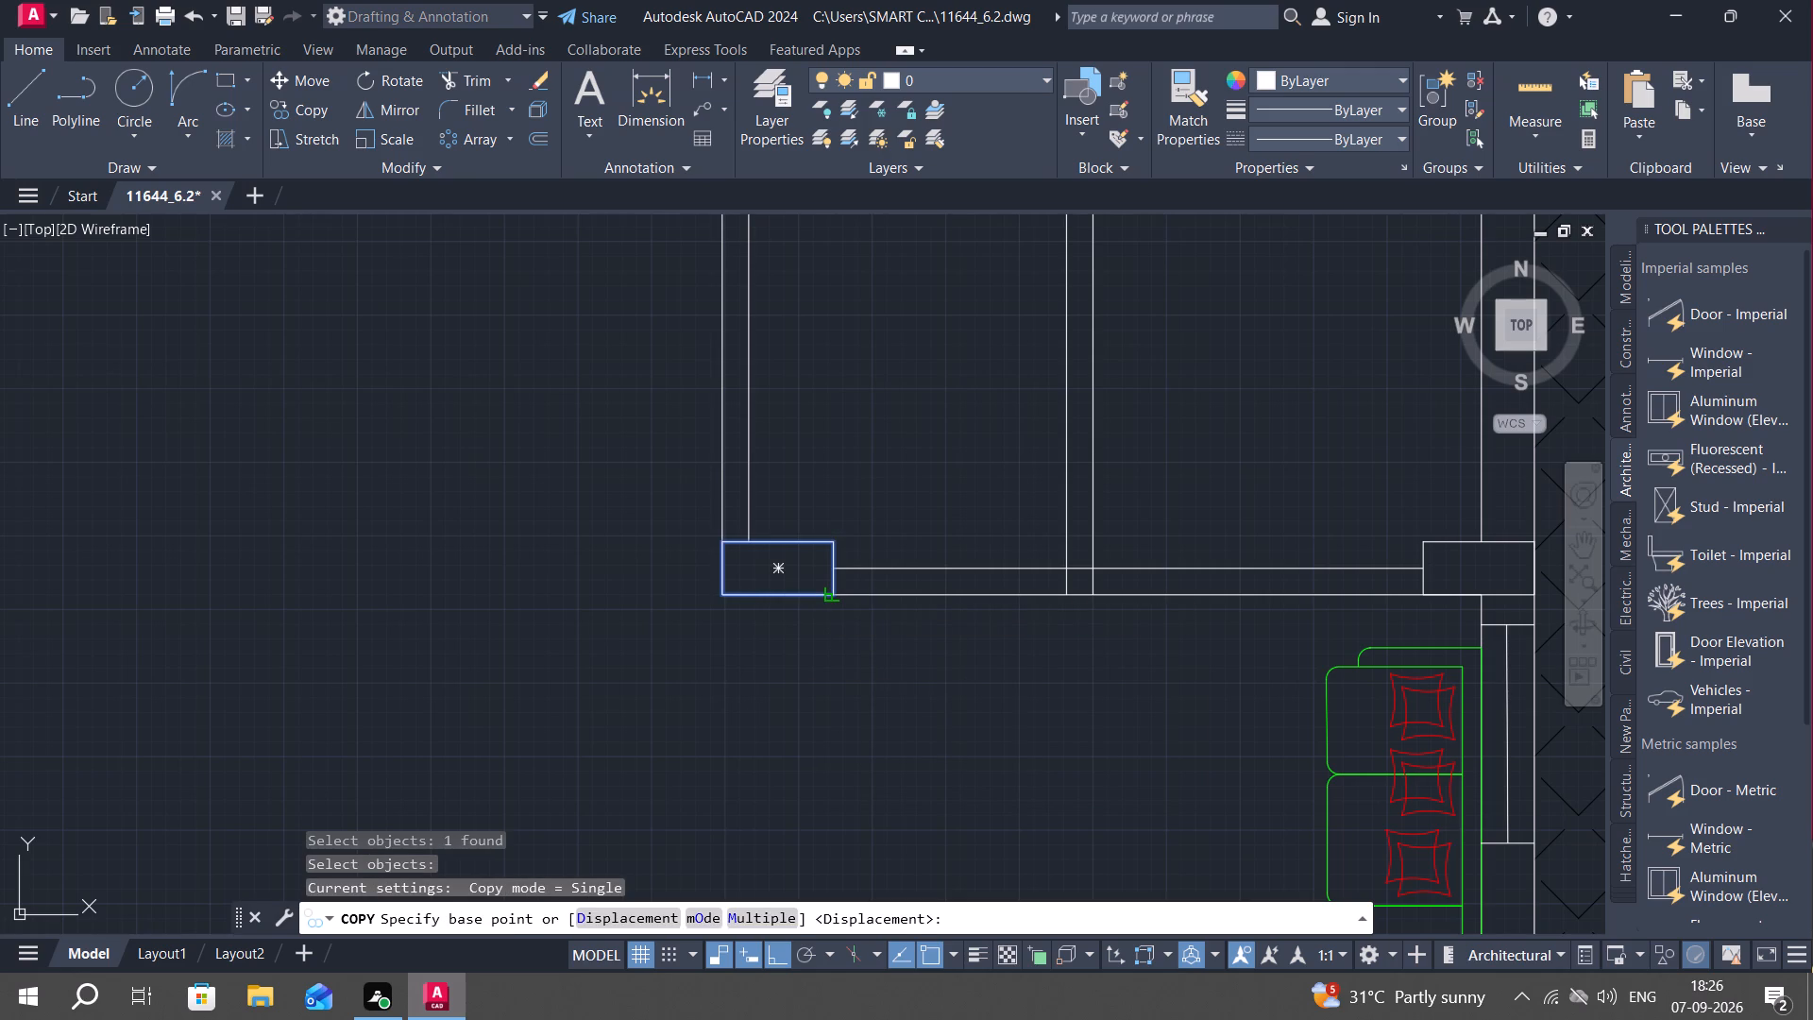
{"action": "left_click", "coordinate": [720, 598]}
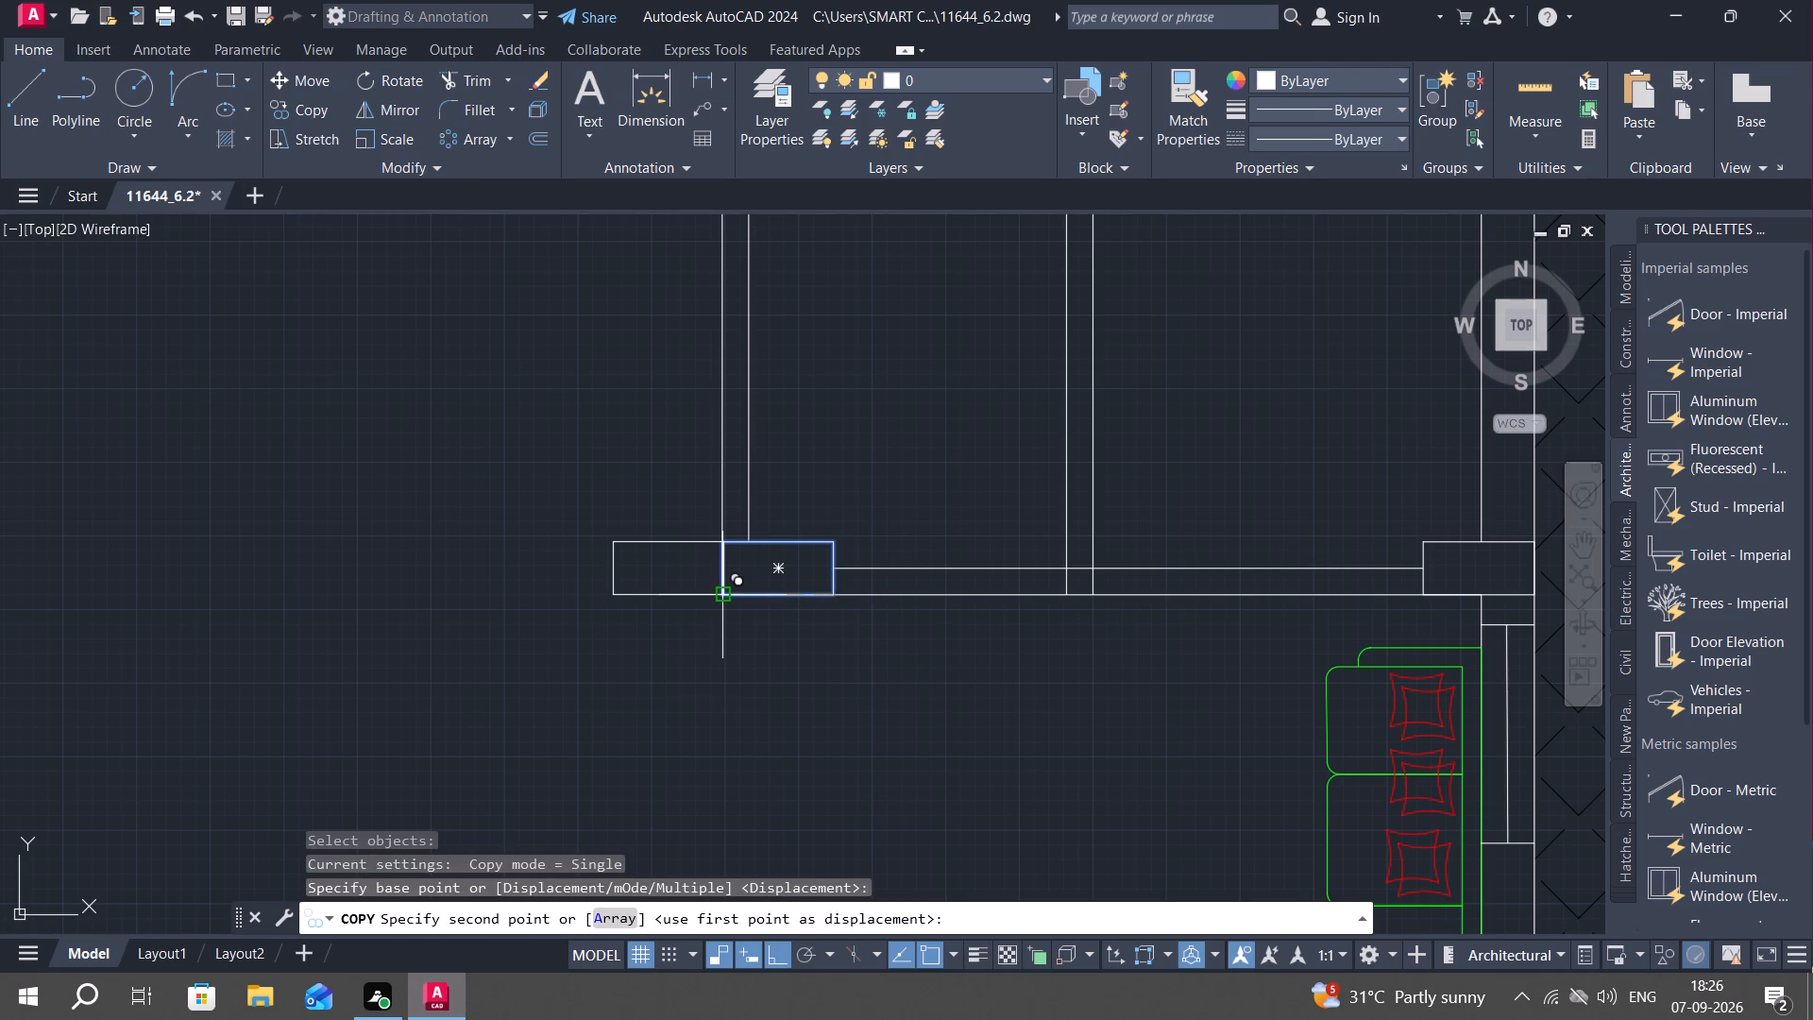
{"action": "key", "text": "Escape"}
{"action": "key", "text": "Escape"}
{"action": "key", "text": "Escape"}
{"action": "key", "text": "Escape"}
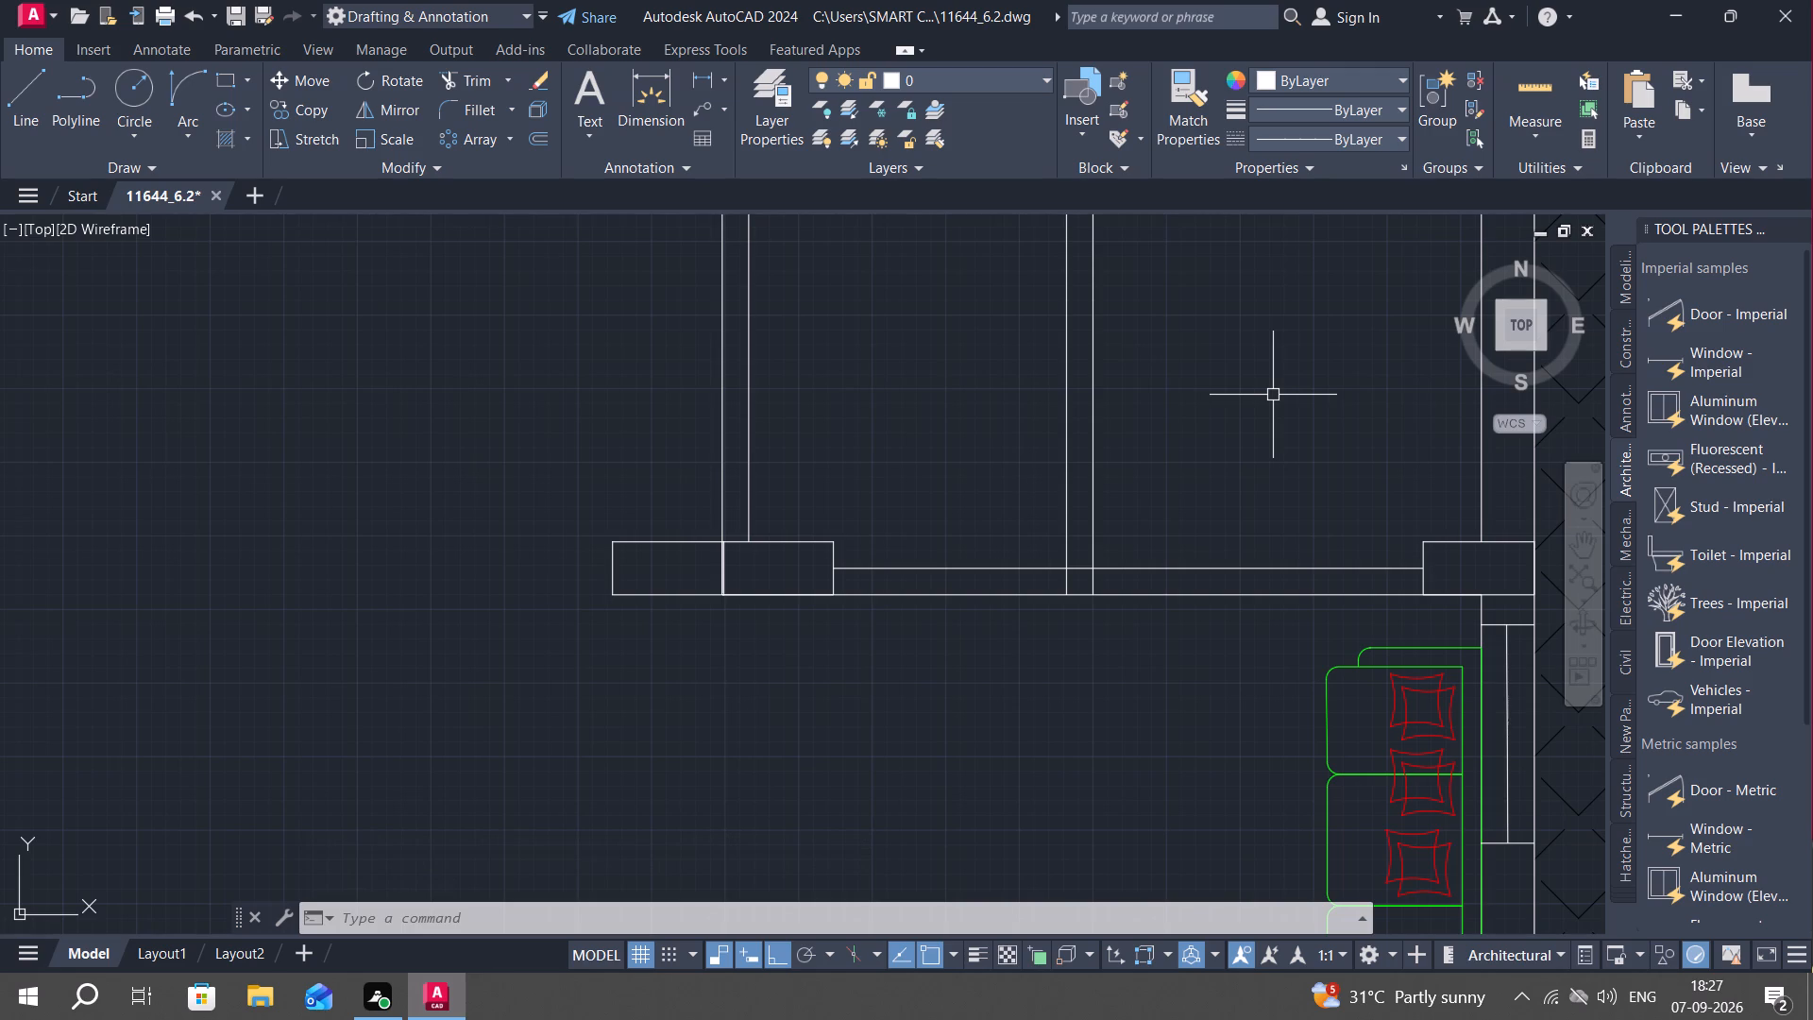
Delete the original column standing inside the wall corner.
{"action": "left_click", "coordinate": [828, 539]}
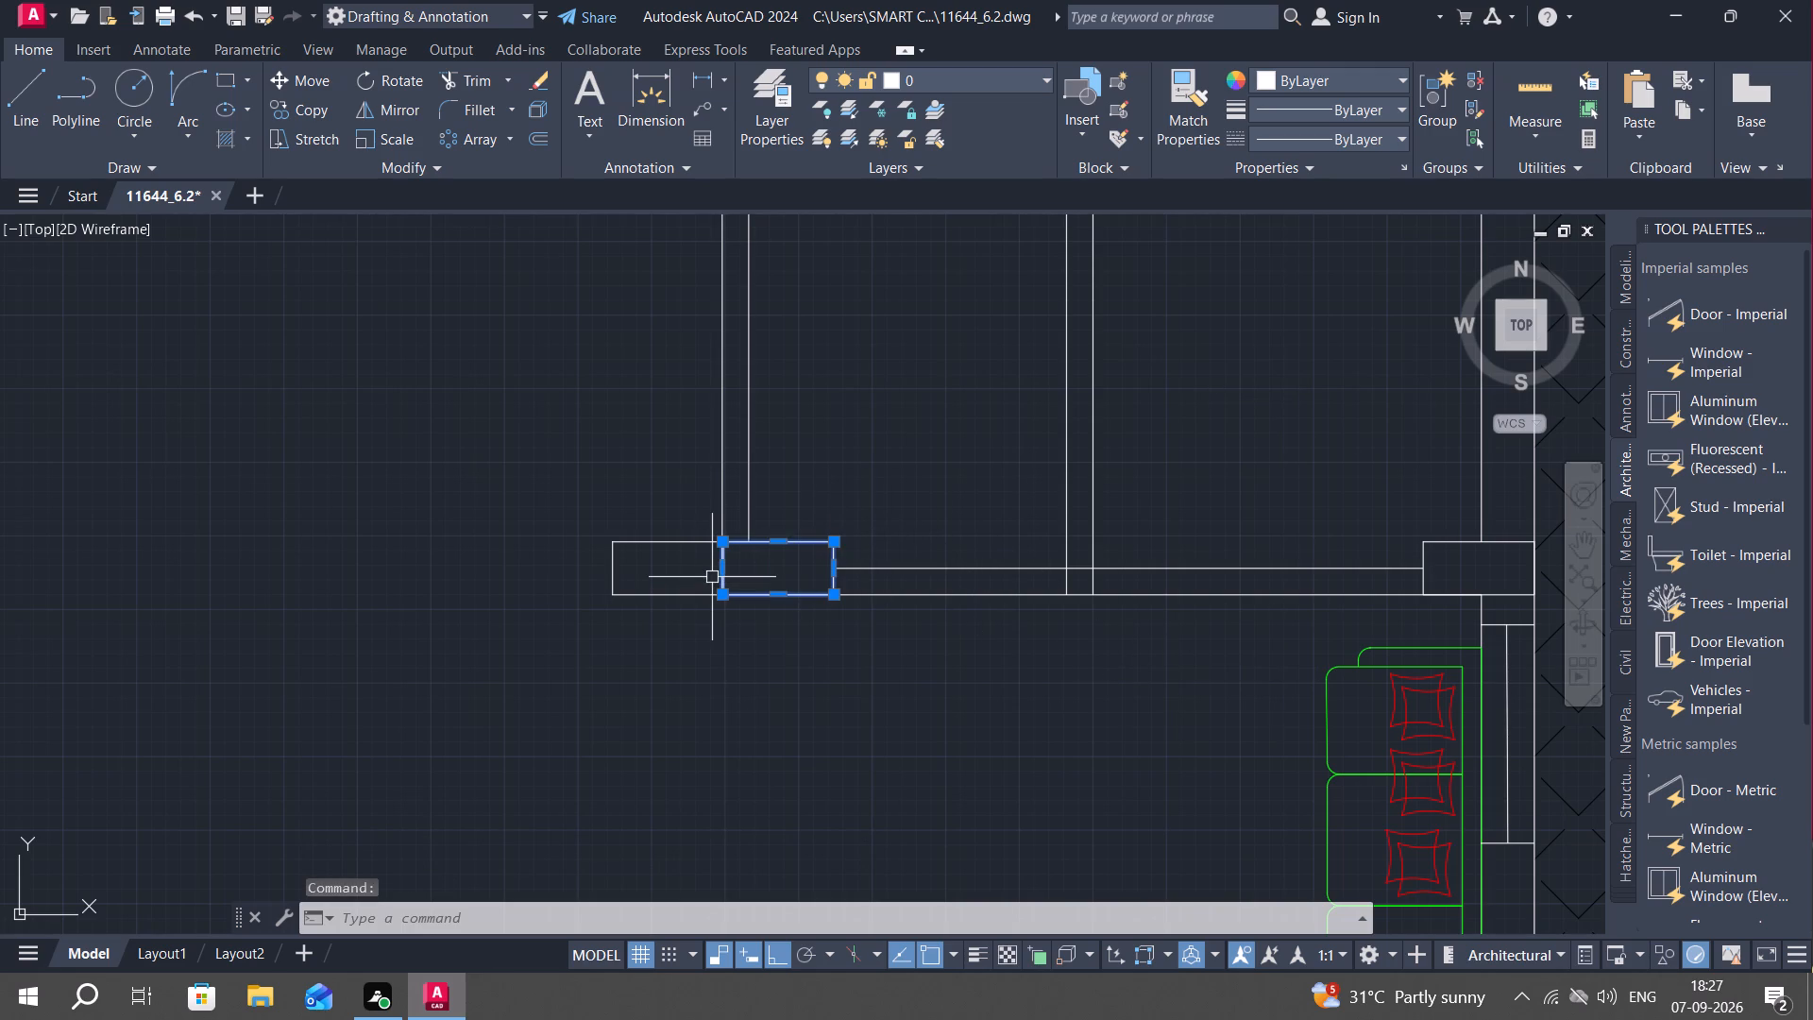
{"action": "key", "text": "Delete"}
Move the copied column by its upper inner corner horizontally so its edge meets the wall's outer vertical line.
{"action": "scroll", "coordinate": [714, 561], "scroll_direction": "up", "scroll_amount": 2}
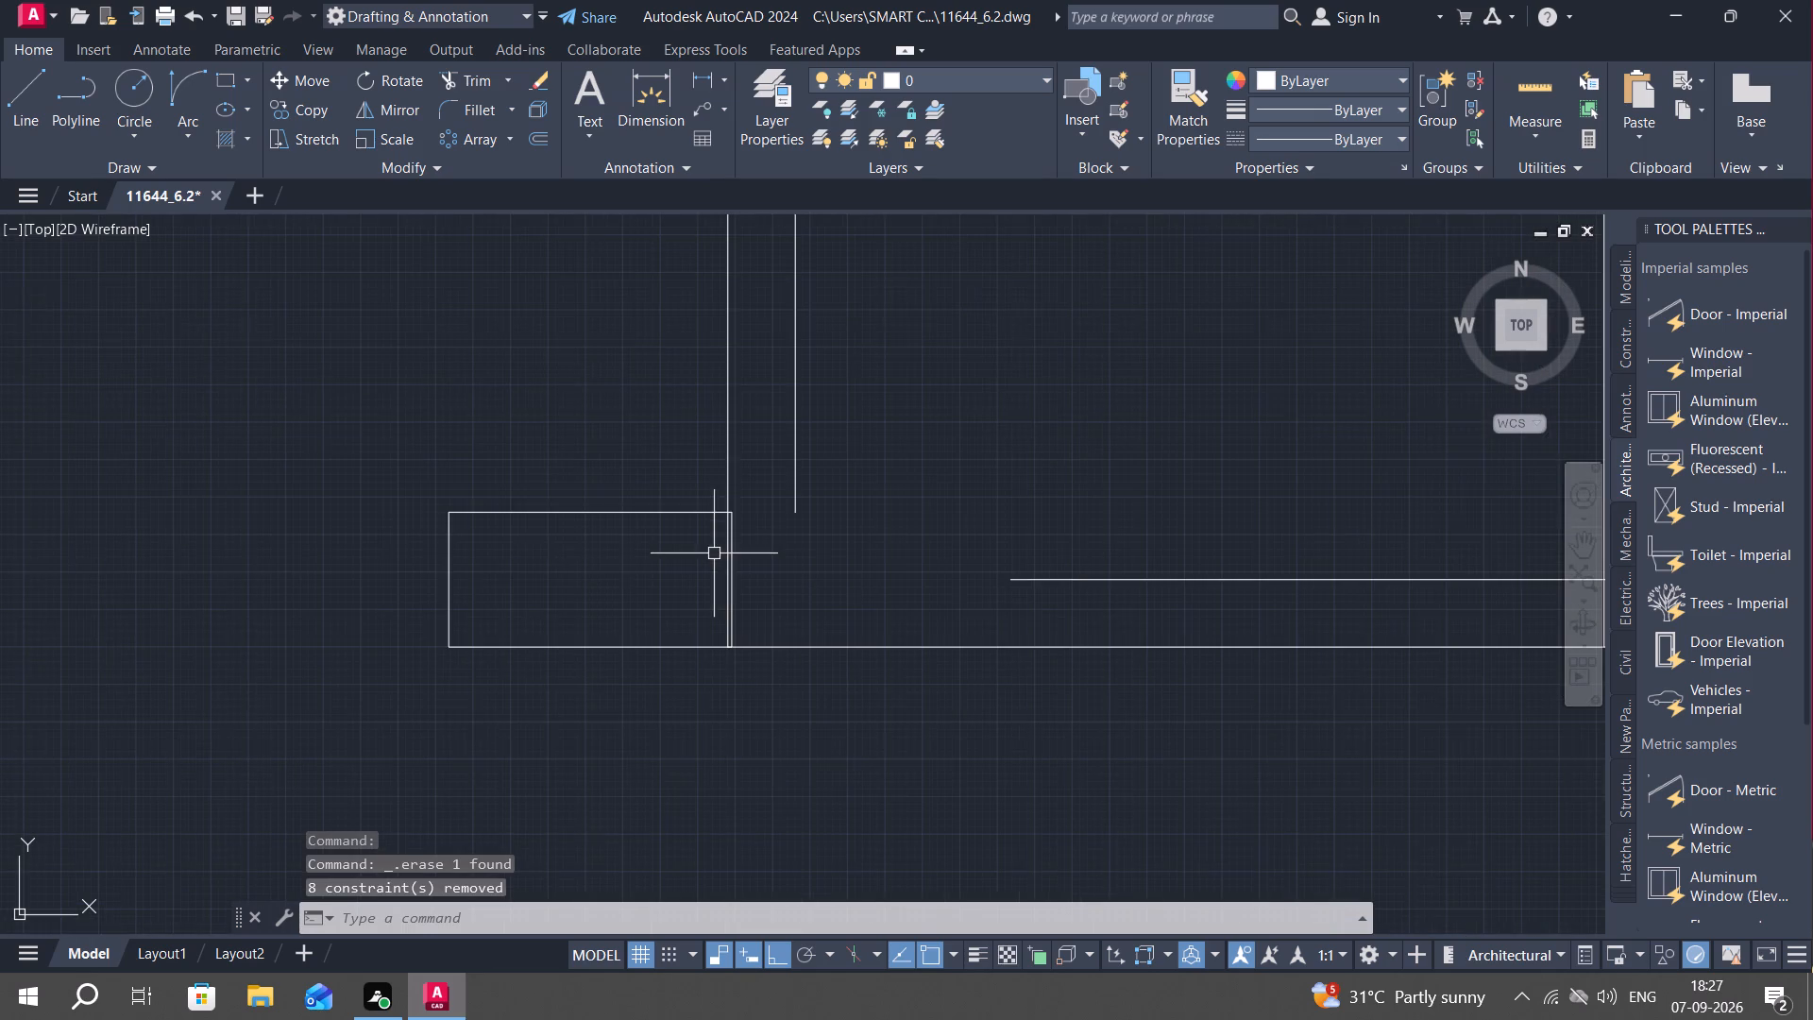
{"action": "type", "text": "M"}
{"action": "key", "text": "space"}
{"action": "scroll", "coordinate": [731, 519], "scroll_direction": "up", "scroll_amount": 1}
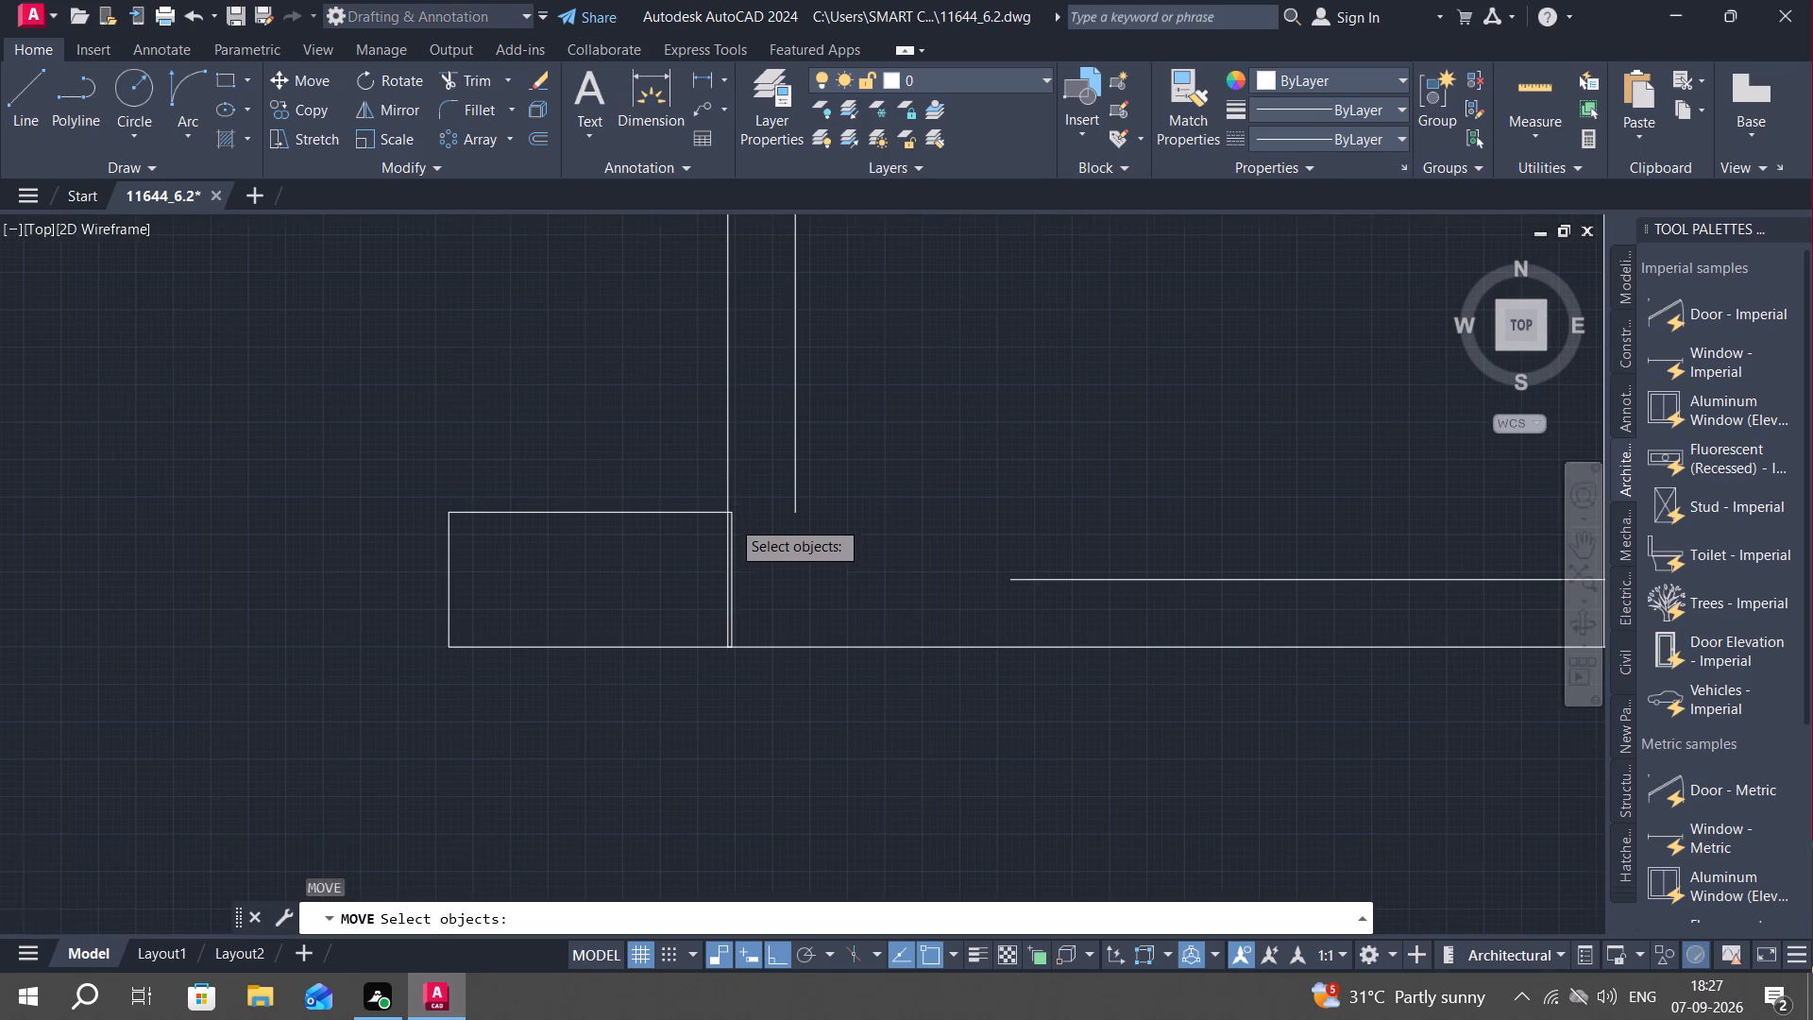
{"action": "left_click", "coordinate": [703, 514]}
{"action": "right_click", "coordinate": [701, 508]}
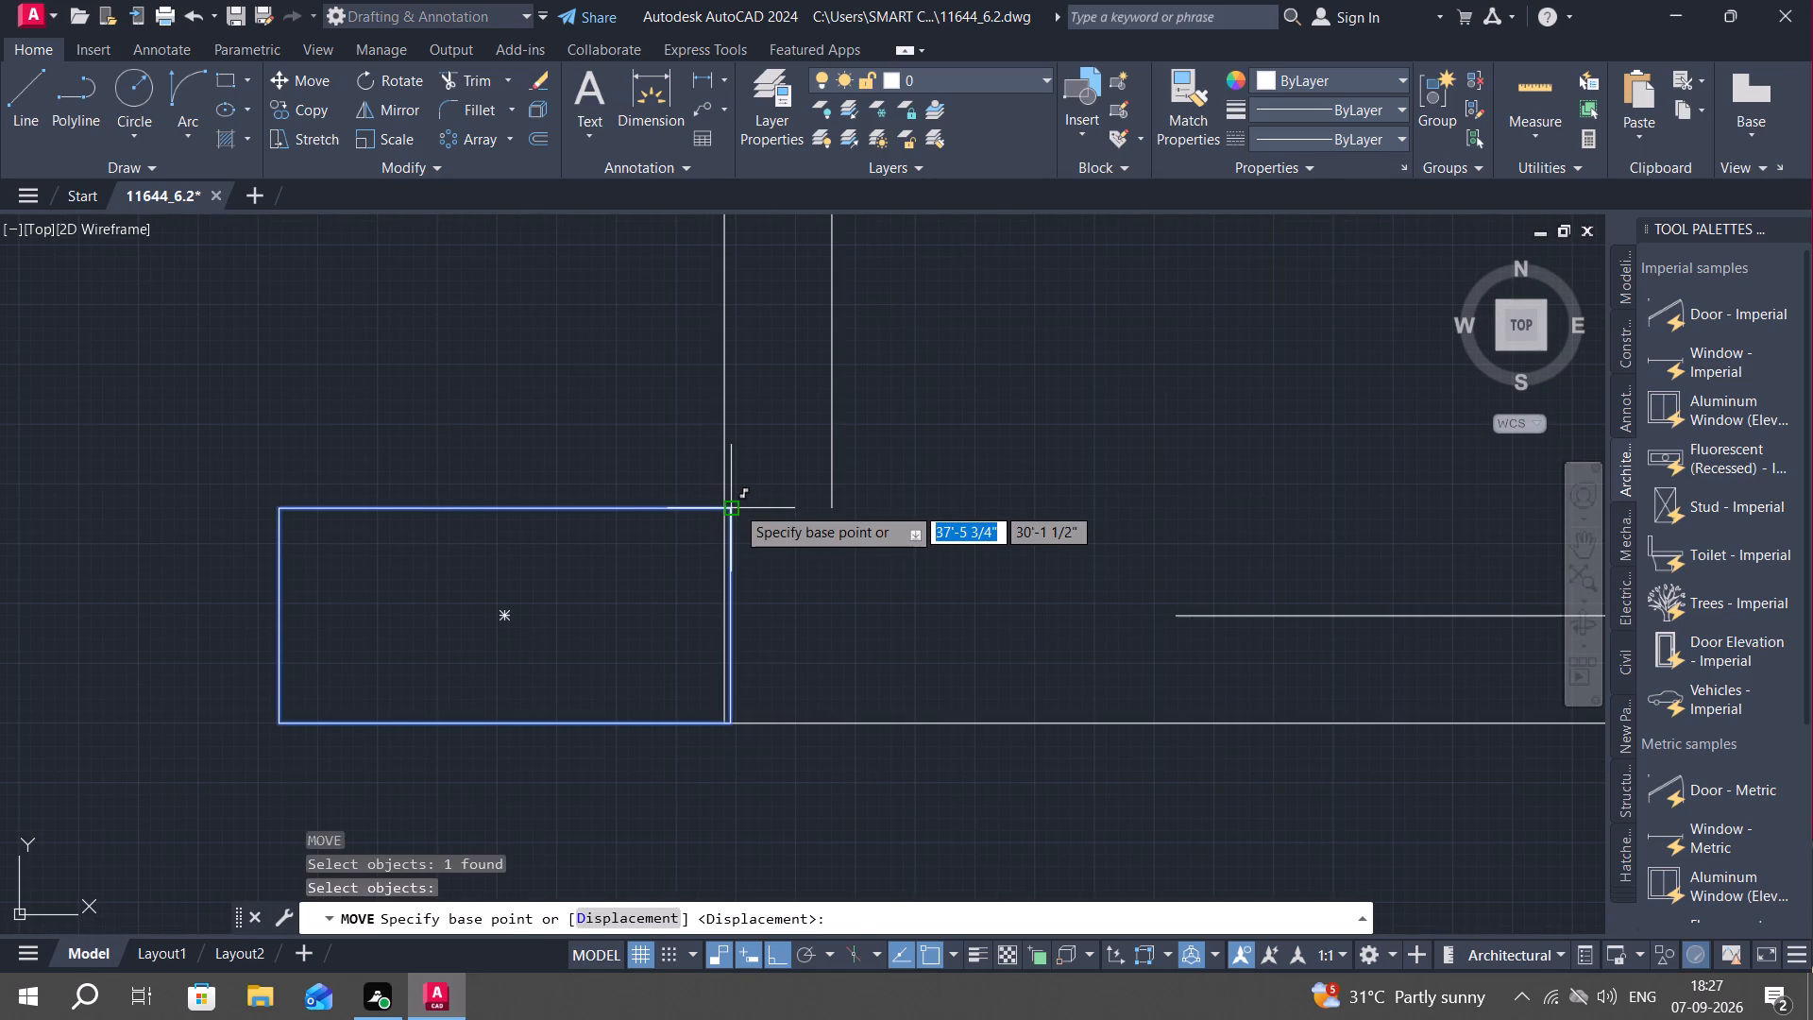
{"action": "left_click", "coordinate": [736, 505]}
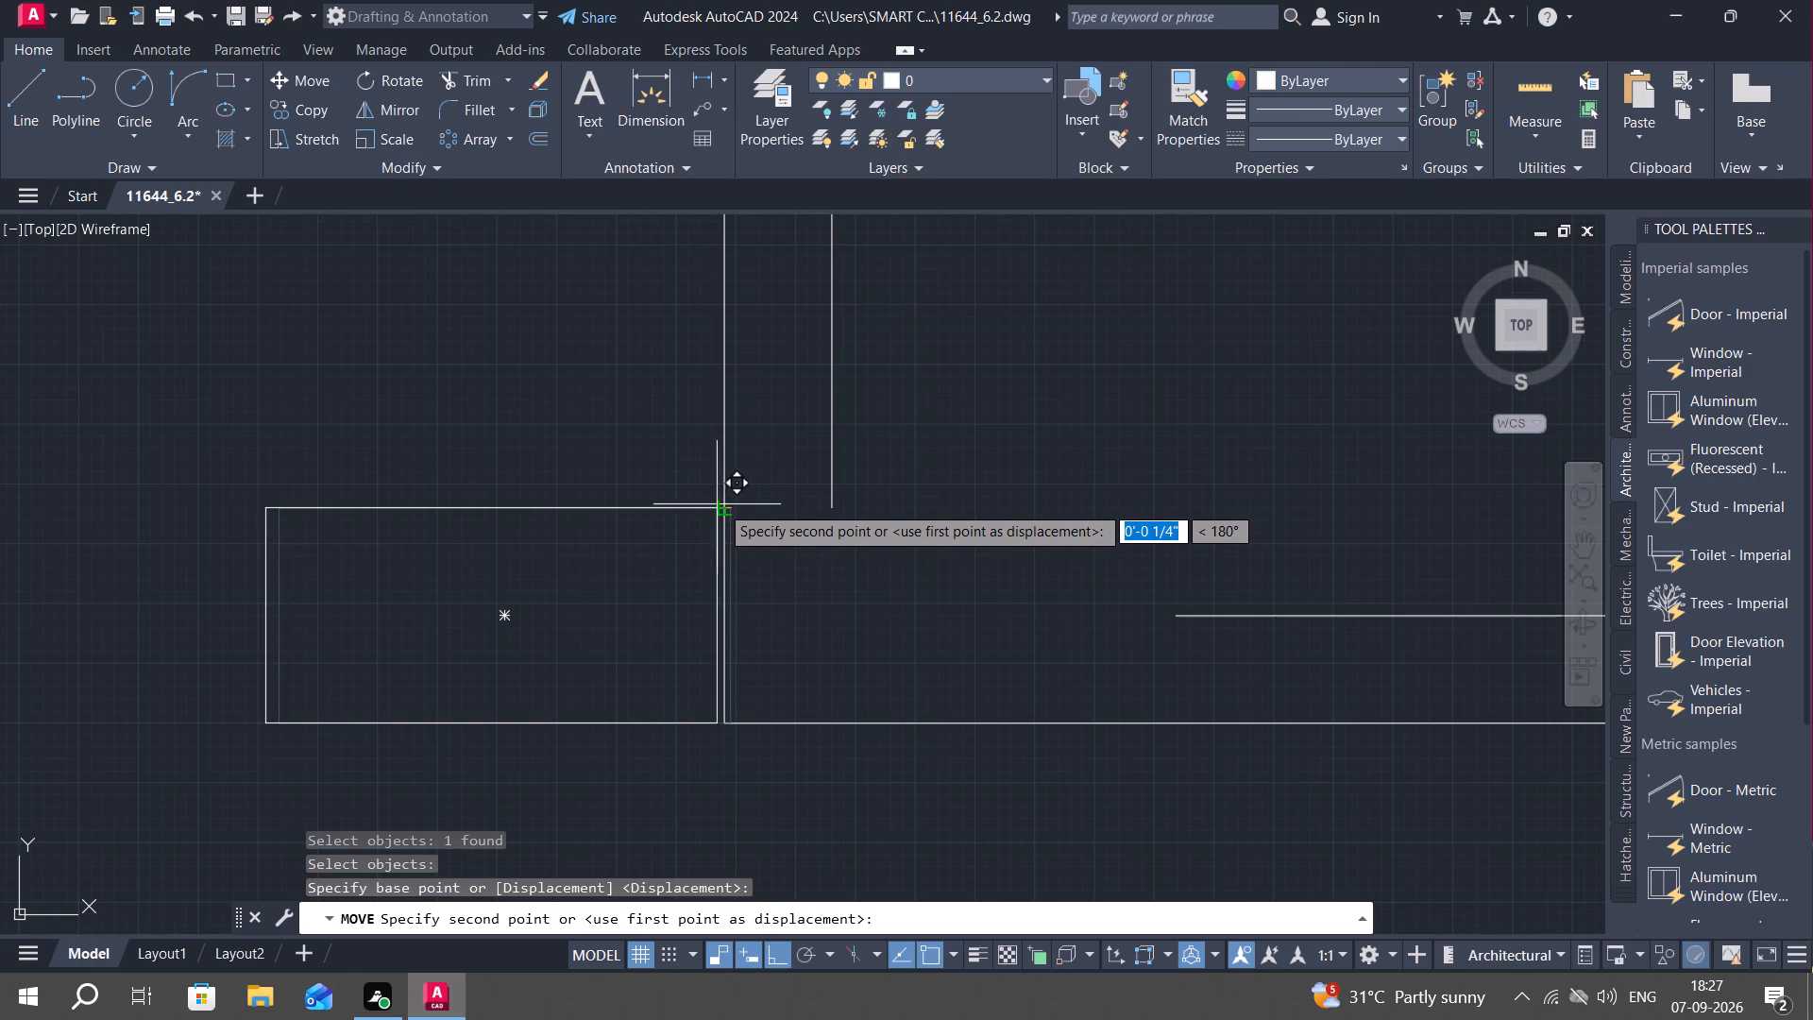
{"action": "left_click", "coordinate": [721, 503]}
{"action": "key", "text": "Escape"}
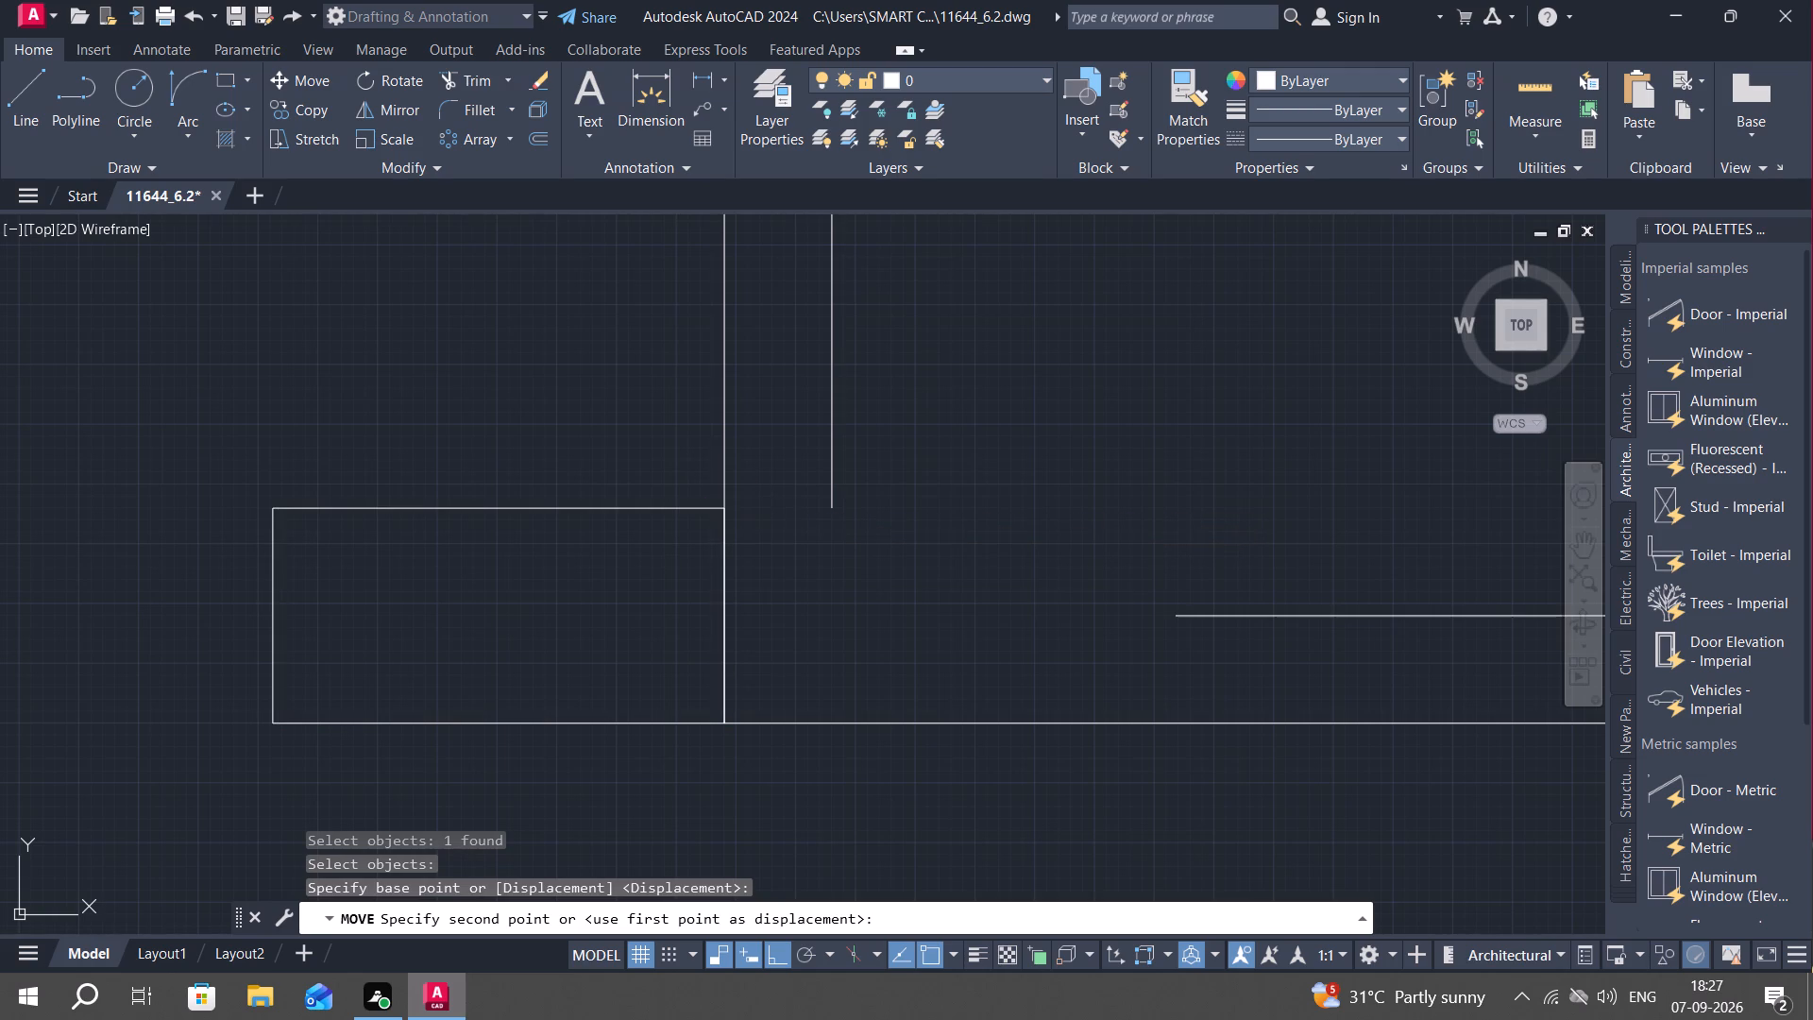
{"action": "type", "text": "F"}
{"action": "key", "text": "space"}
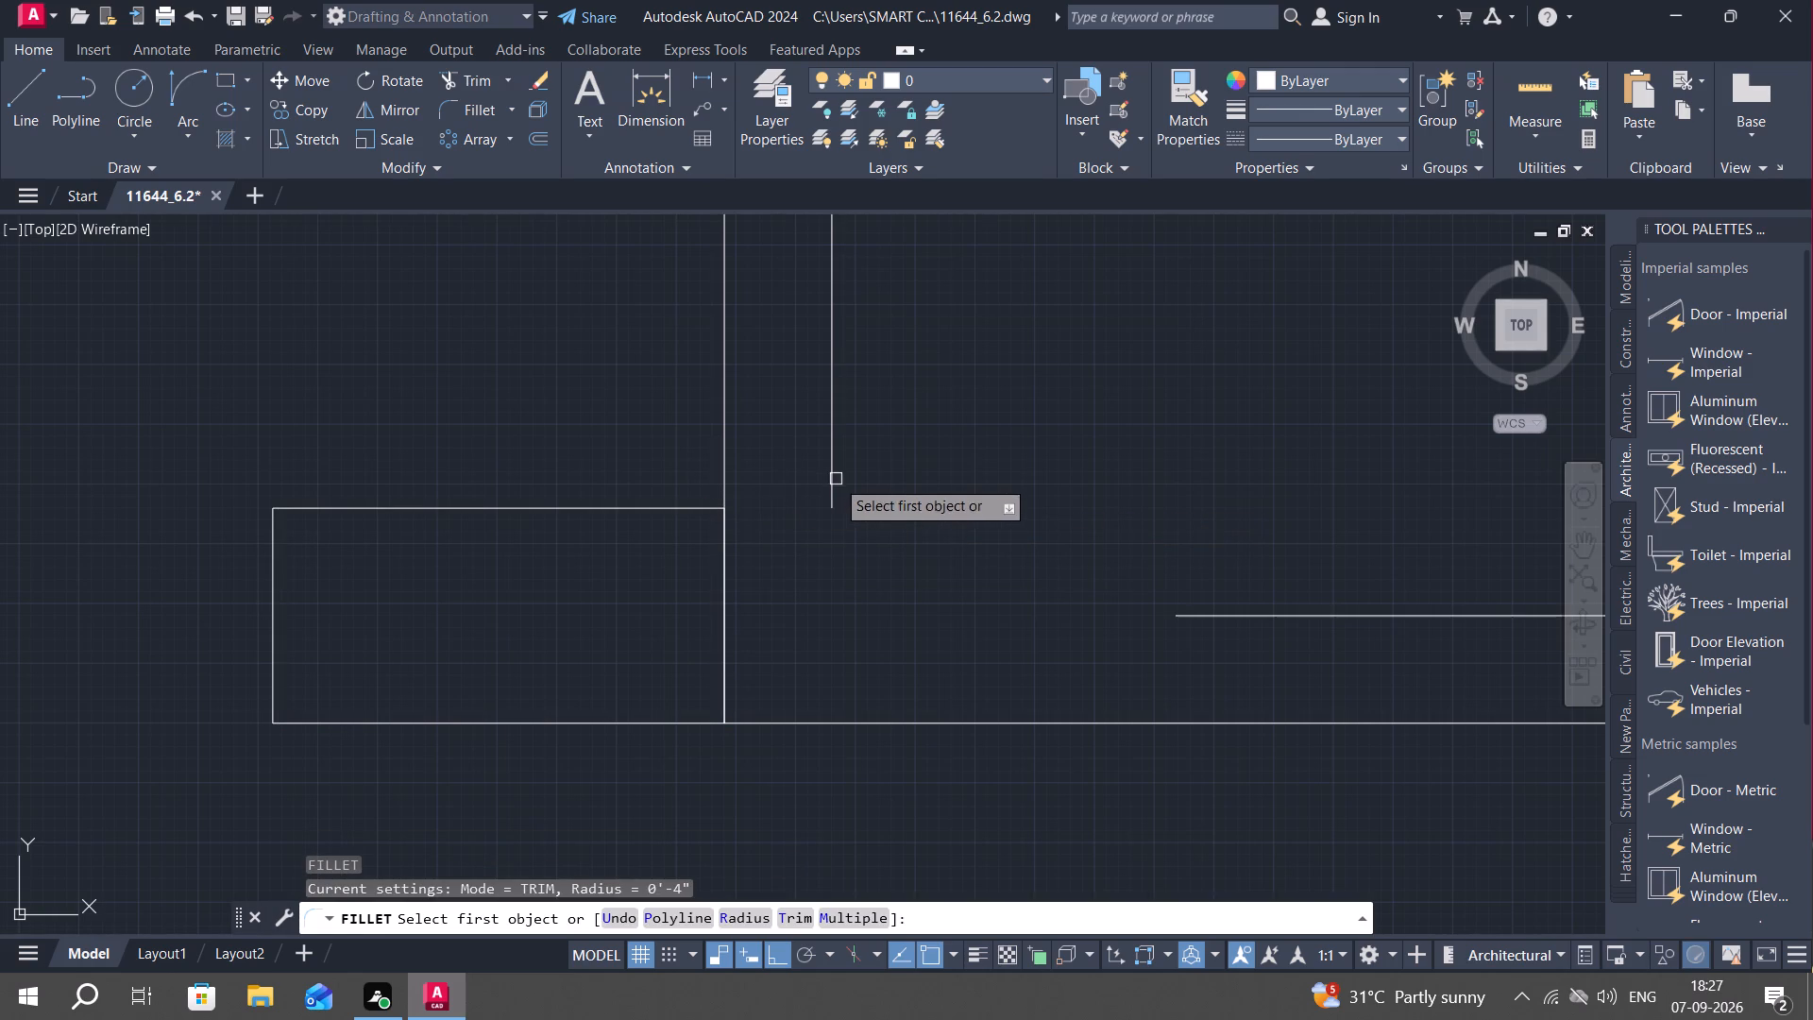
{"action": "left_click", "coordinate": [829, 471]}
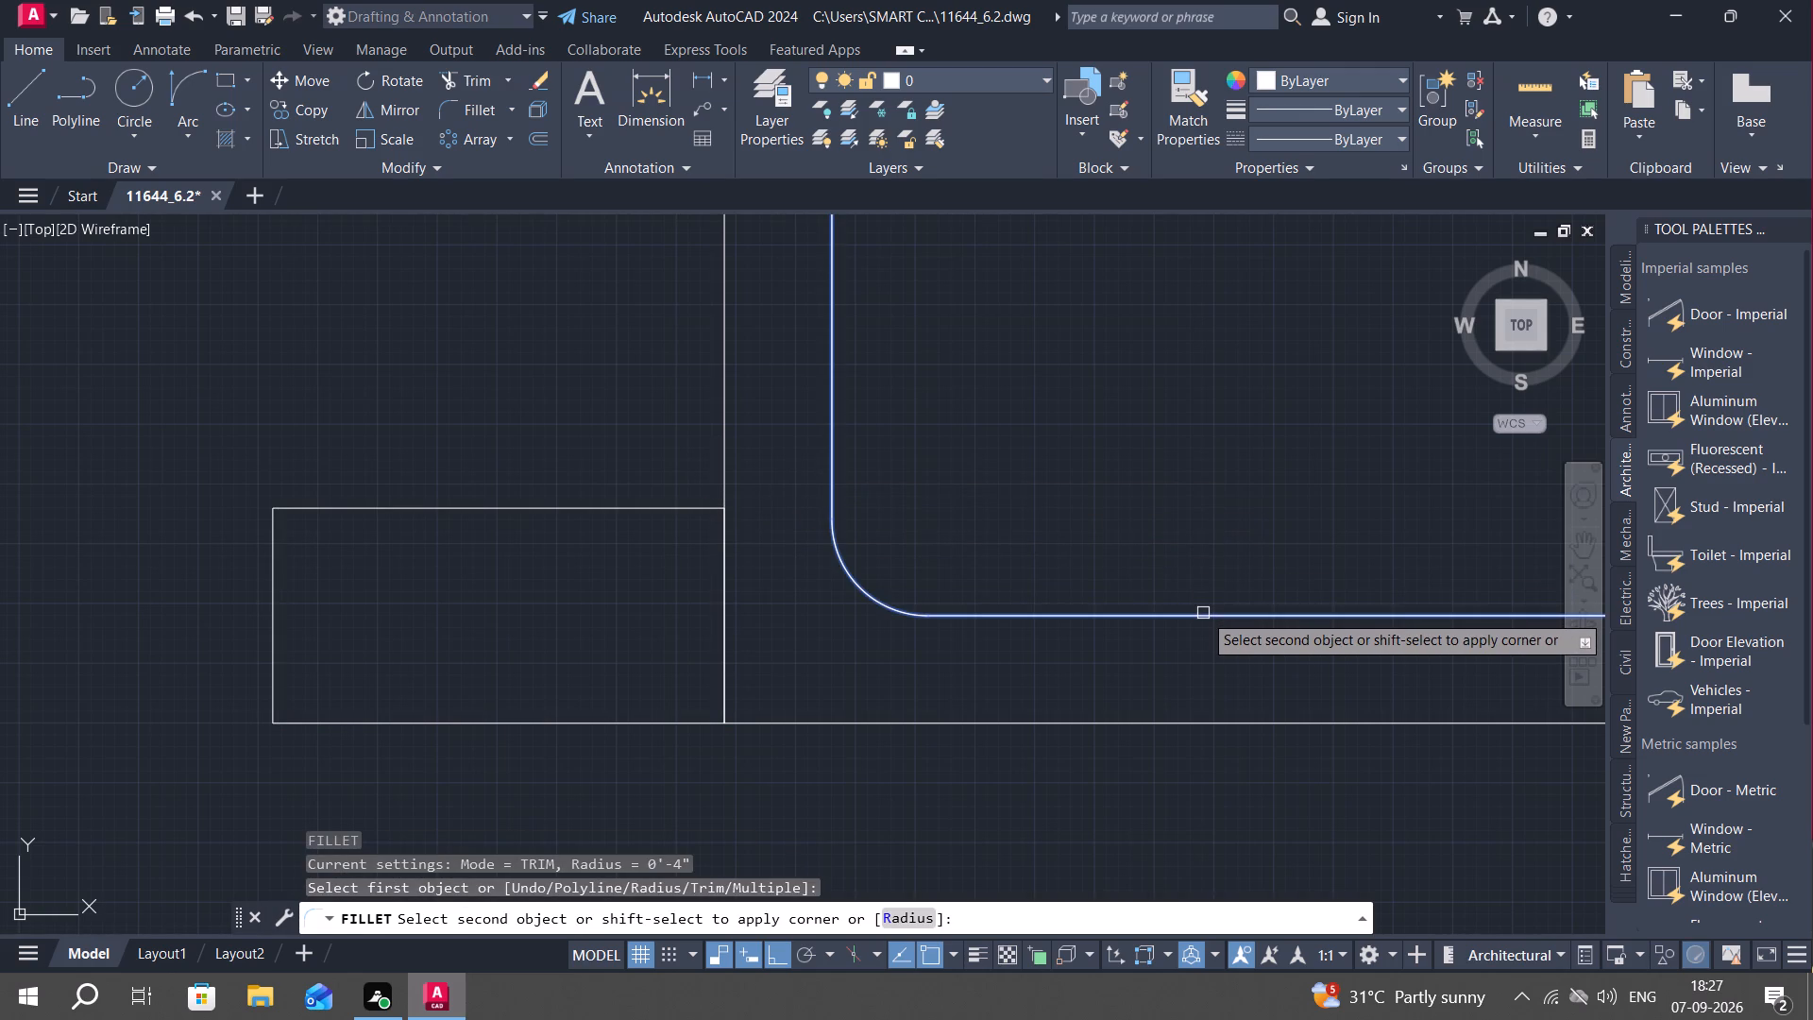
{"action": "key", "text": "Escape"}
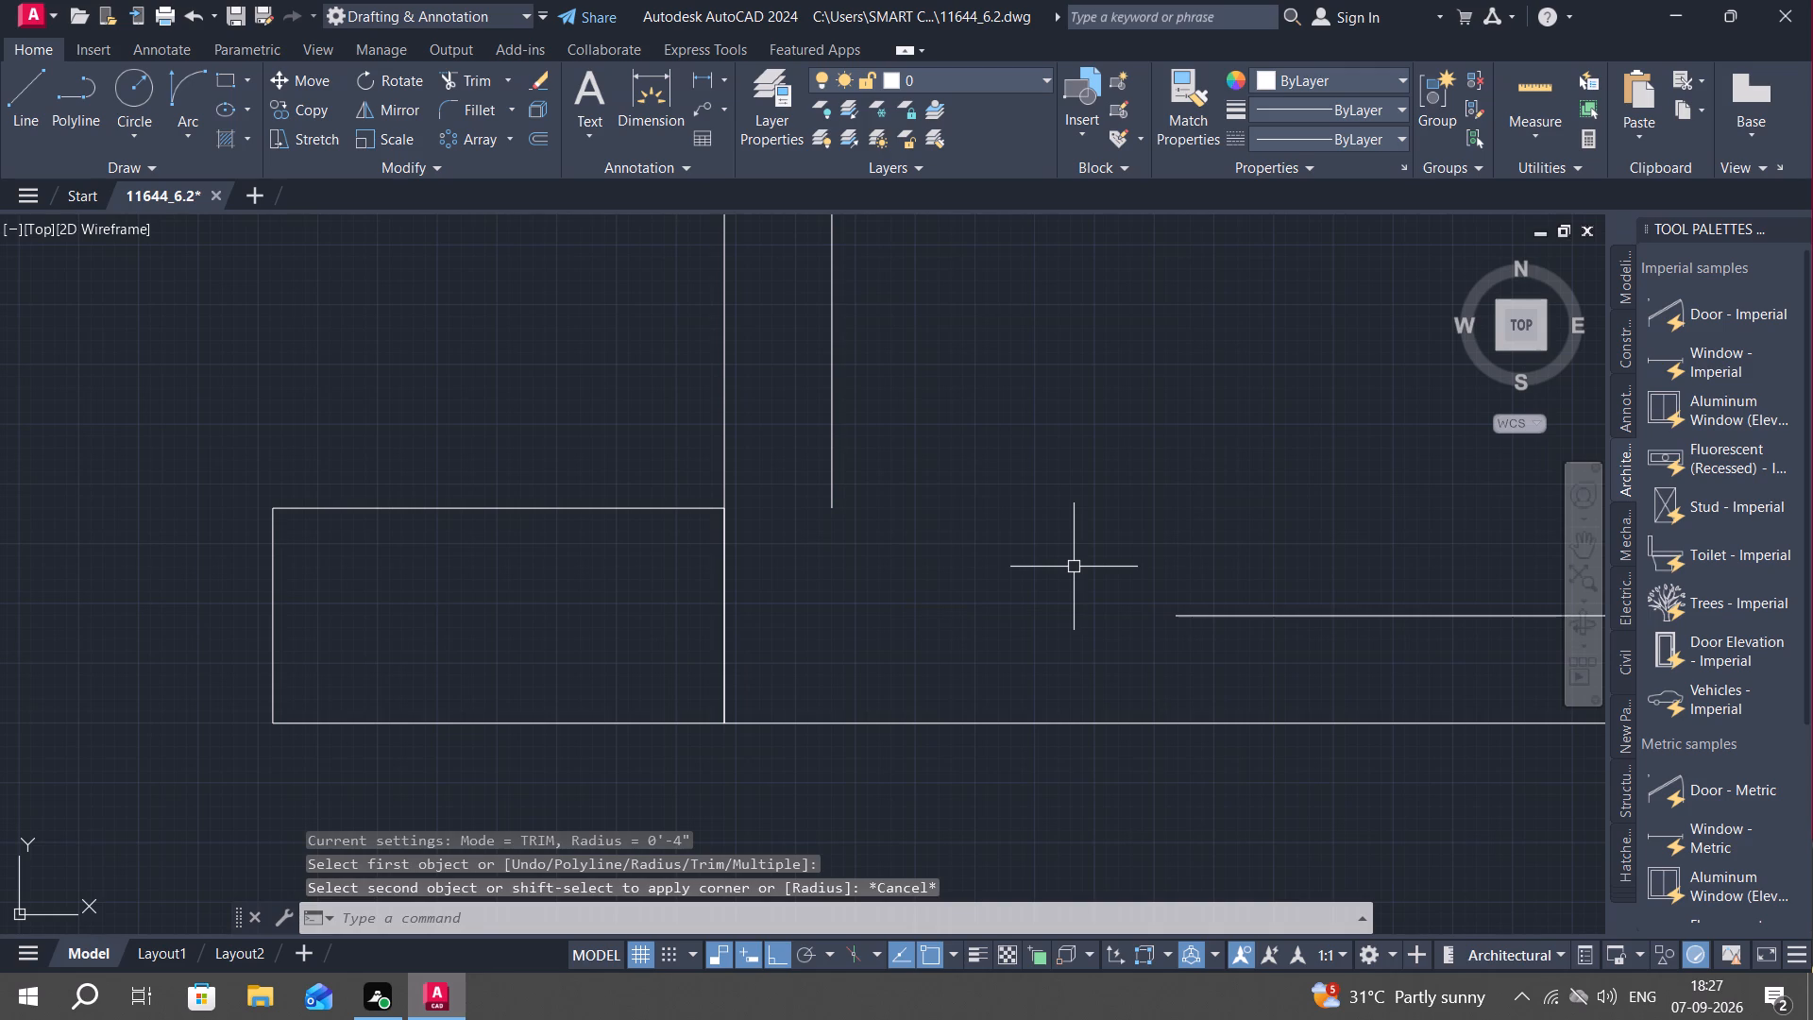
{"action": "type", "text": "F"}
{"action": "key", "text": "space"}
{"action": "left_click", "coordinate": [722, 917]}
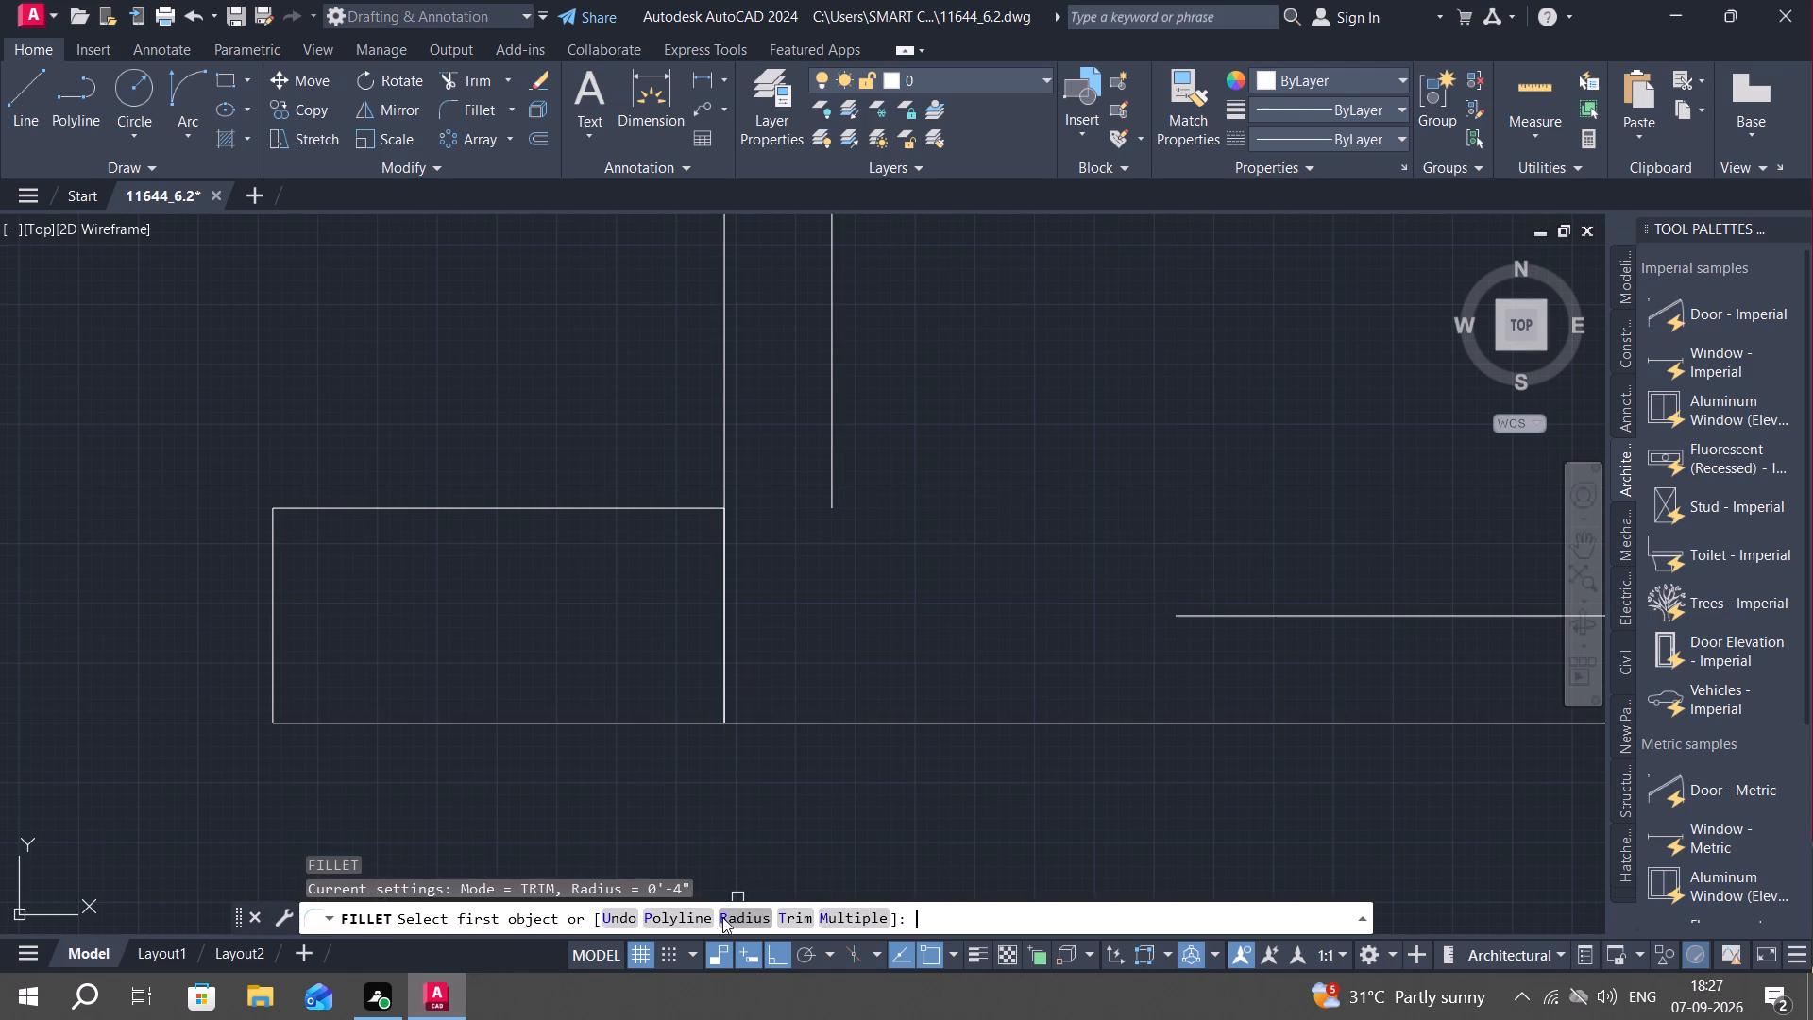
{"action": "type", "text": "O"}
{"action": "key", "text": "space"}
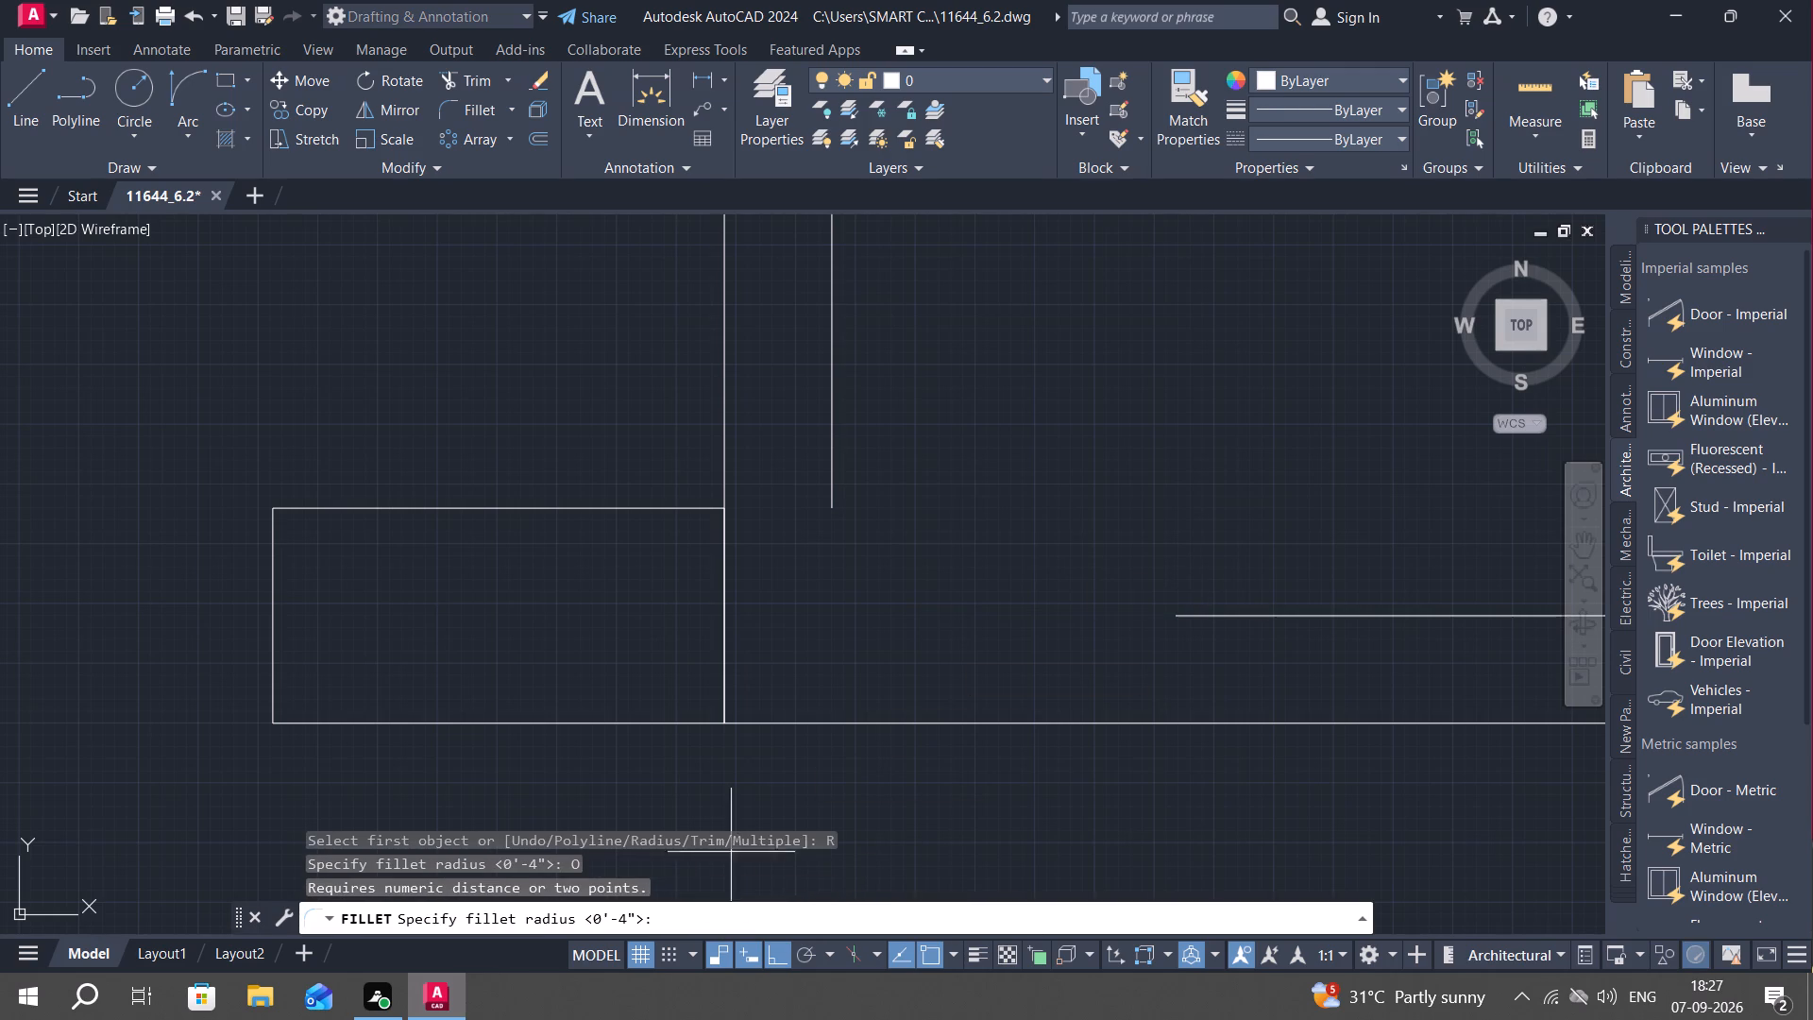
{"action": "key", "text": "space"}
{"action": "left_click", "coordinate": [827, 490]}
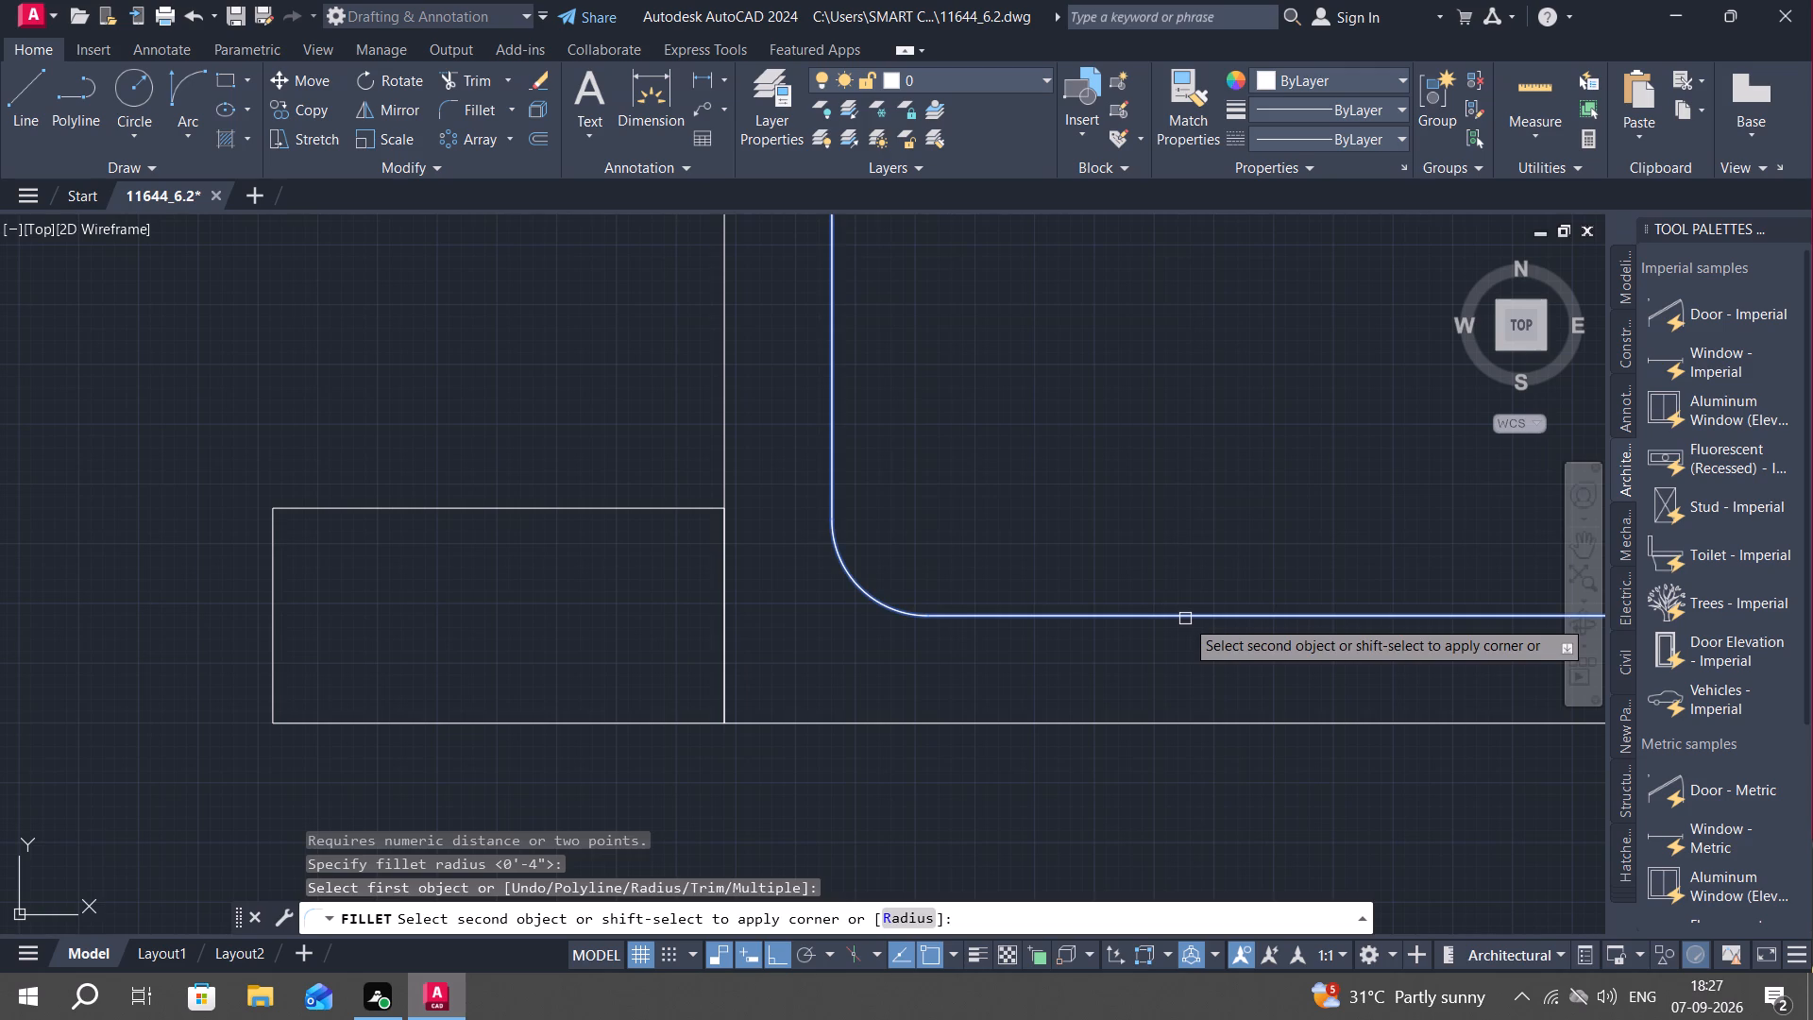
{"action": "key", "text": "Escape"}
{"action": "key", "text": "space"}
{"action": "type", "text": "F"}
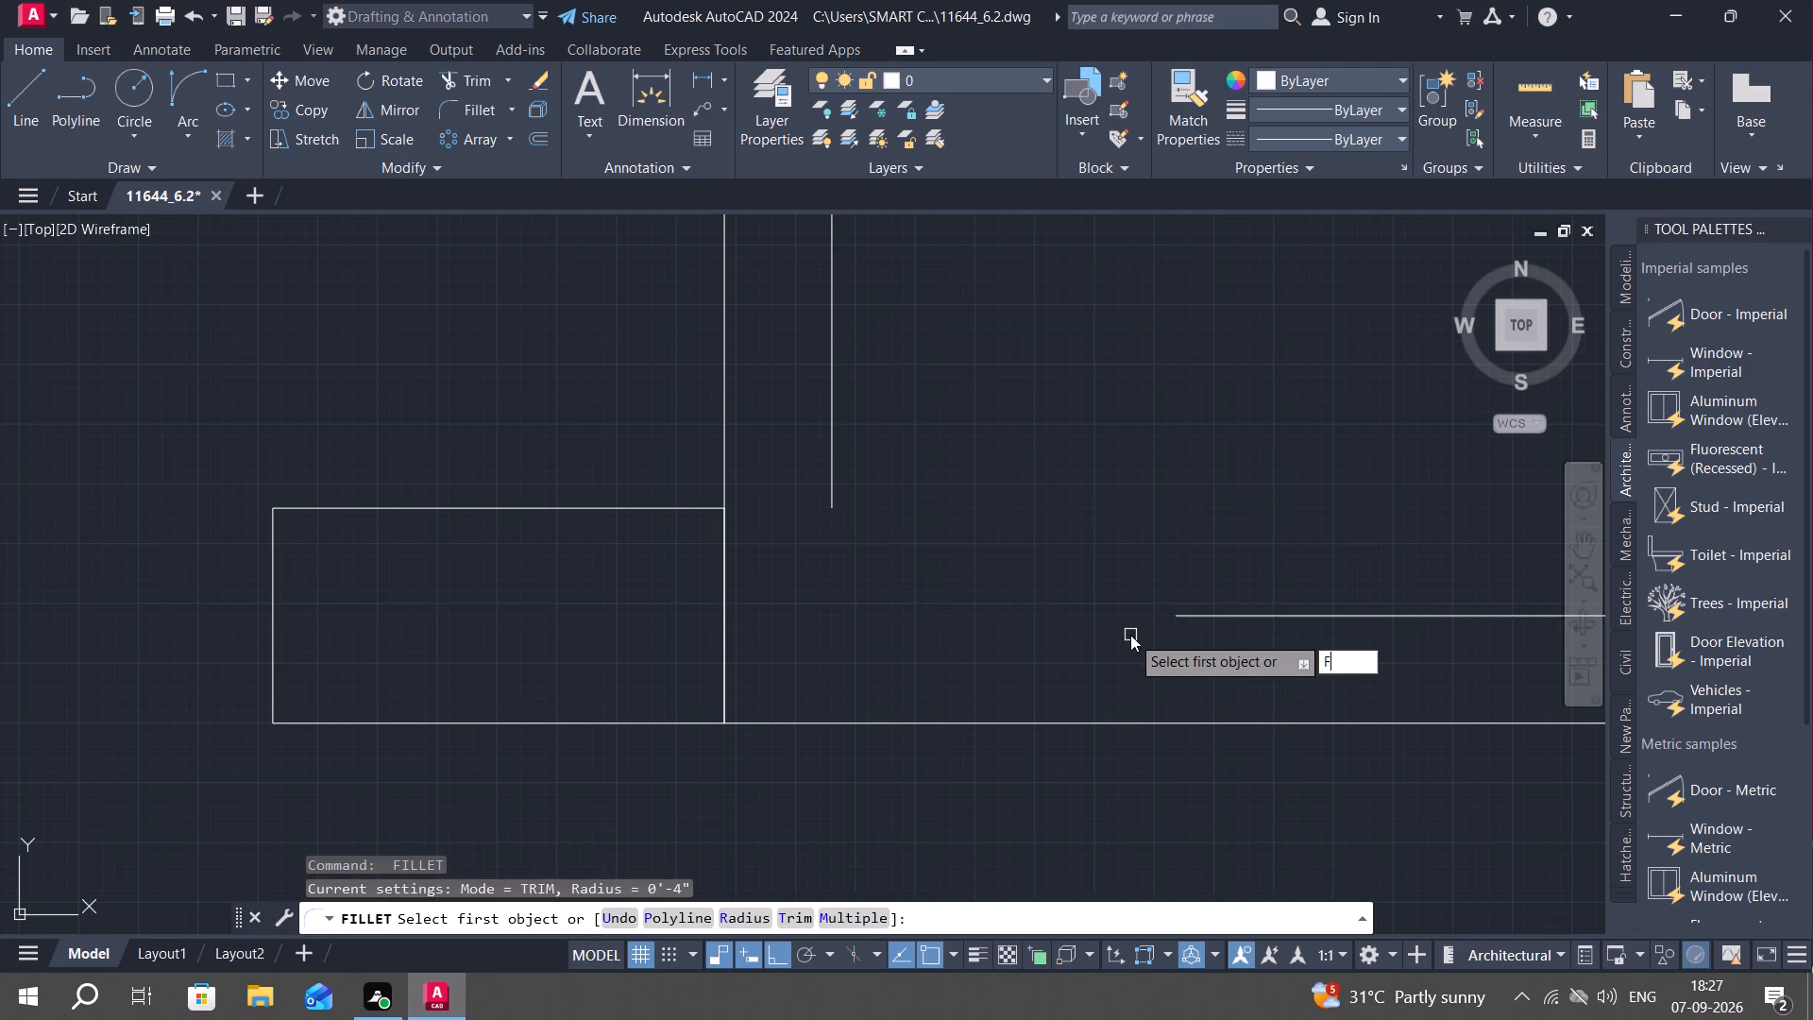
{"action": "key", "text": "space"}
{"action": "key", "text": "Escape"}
Fillet the inner vertical and horizontal wall lines beside the moved column with radius 0 to form a square corner.
{"action": "type", "text": "F"}
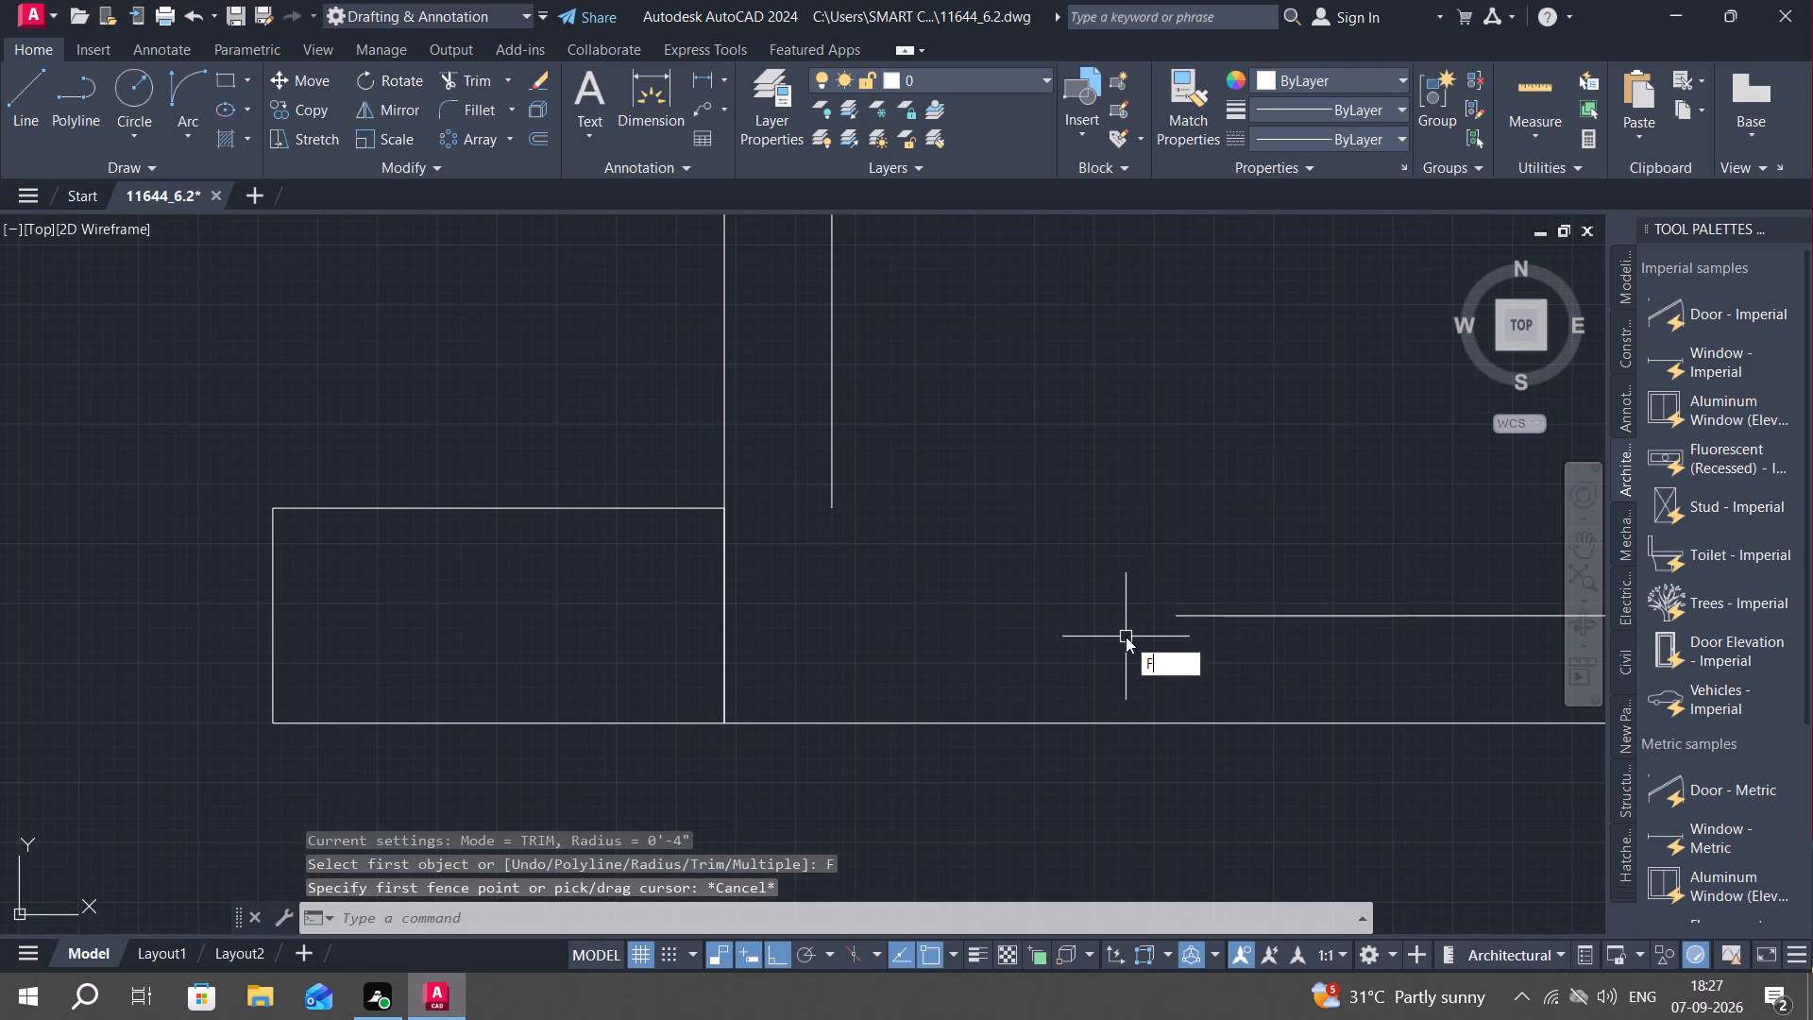
{"action": "key", "text": "space"}
{"action": "left_click", "coordinate": [720, 918]}
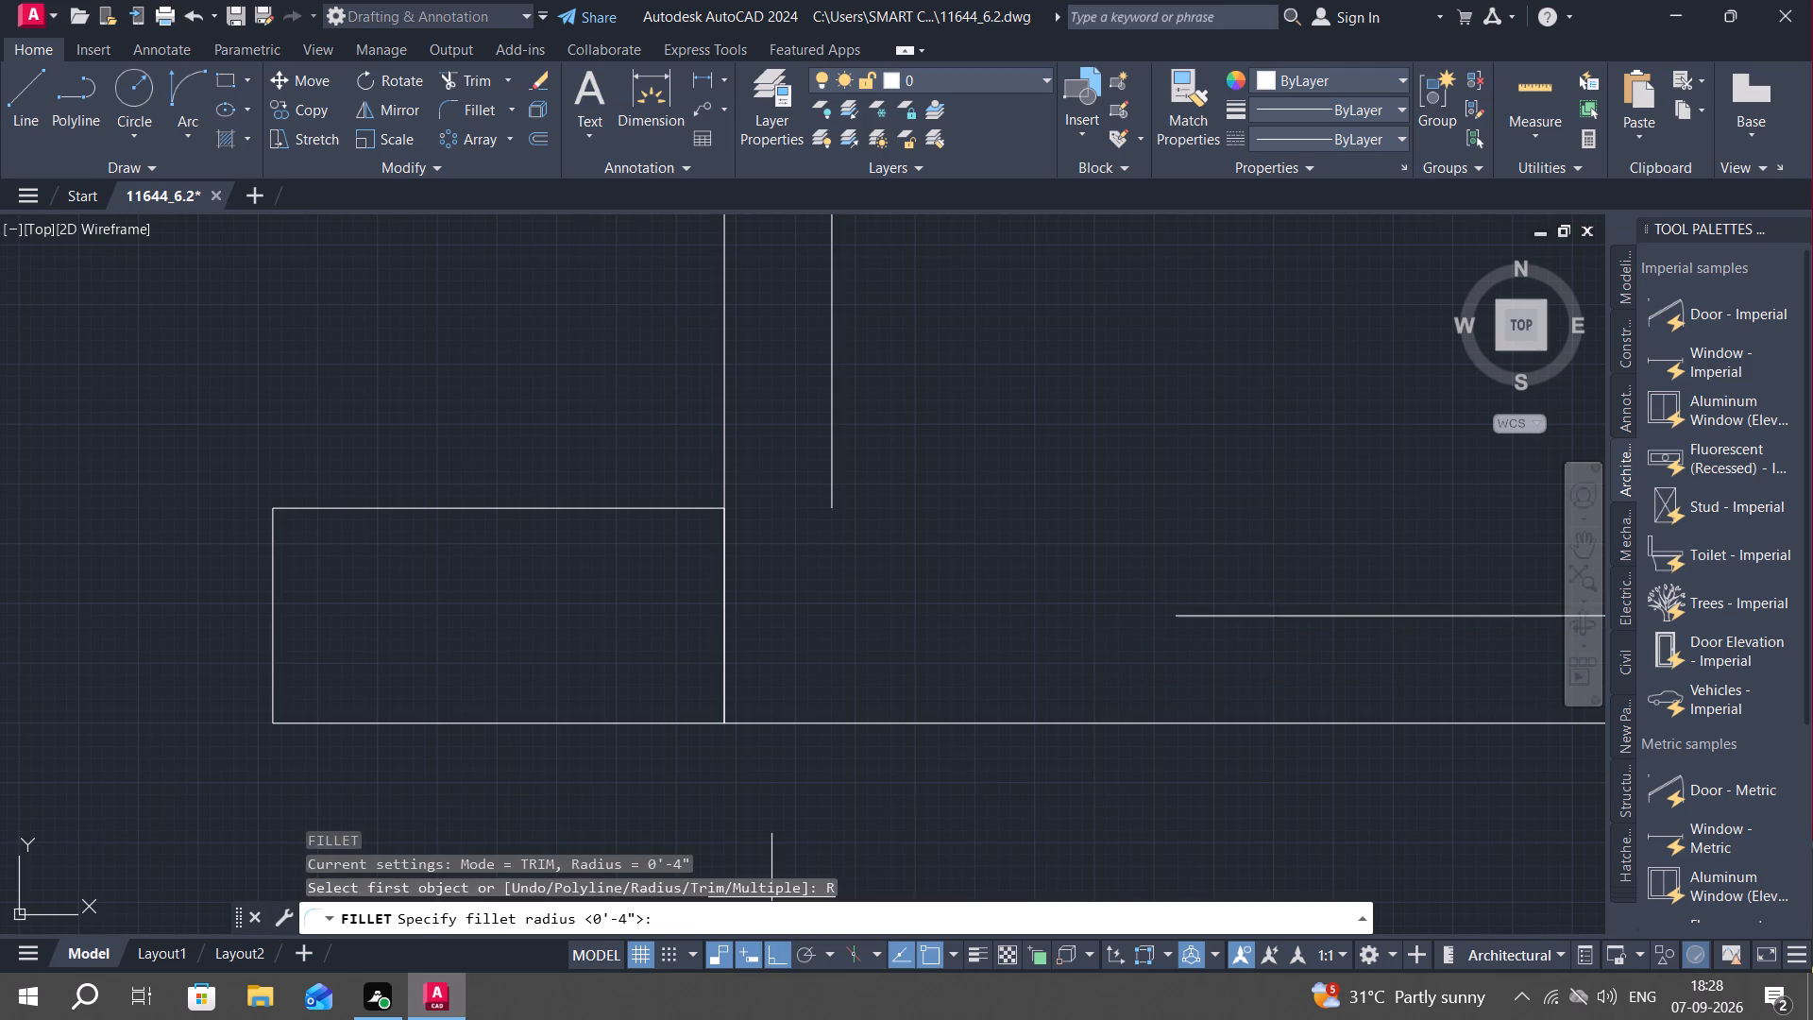
{"action": "key", "text": "o"}
{"action": "key", "text": "BackSpace"}
{"action": "key", "text": "0"}
{"action": "key", "text": "Return"}
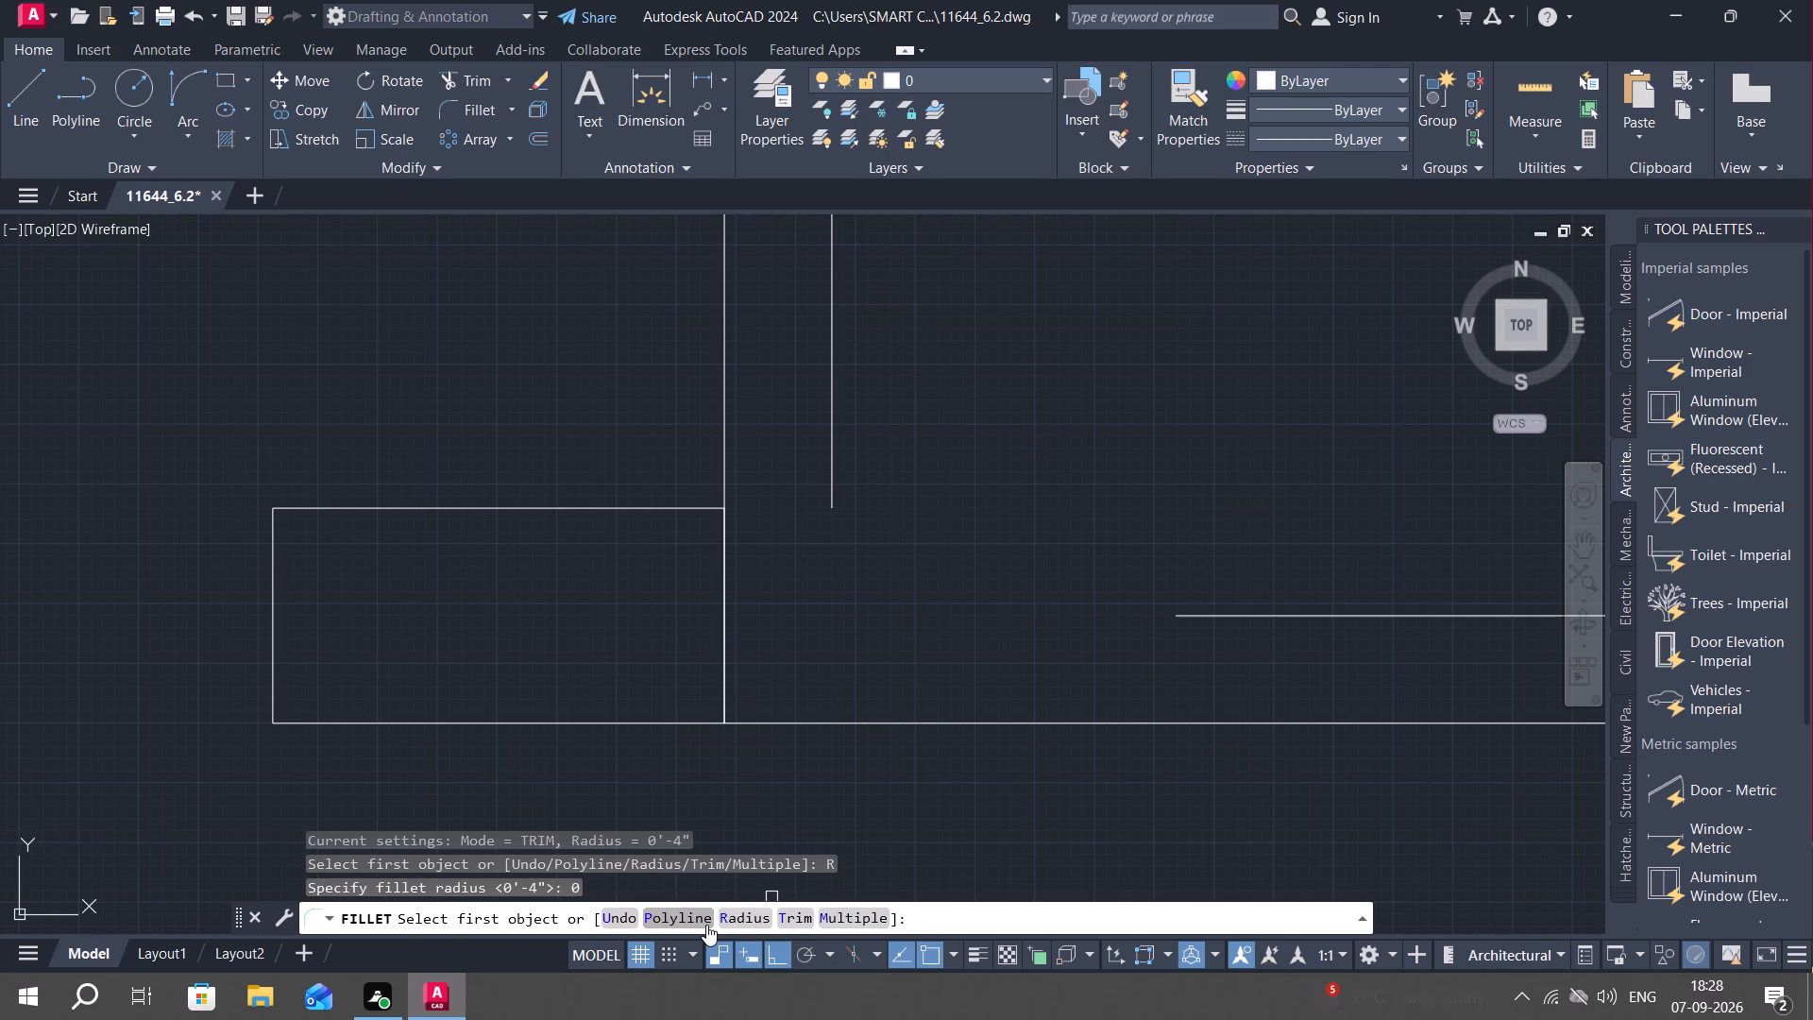
{"action": "left_click", "coordinate": [723, 923]}
{"action": "key", "text": "space"}
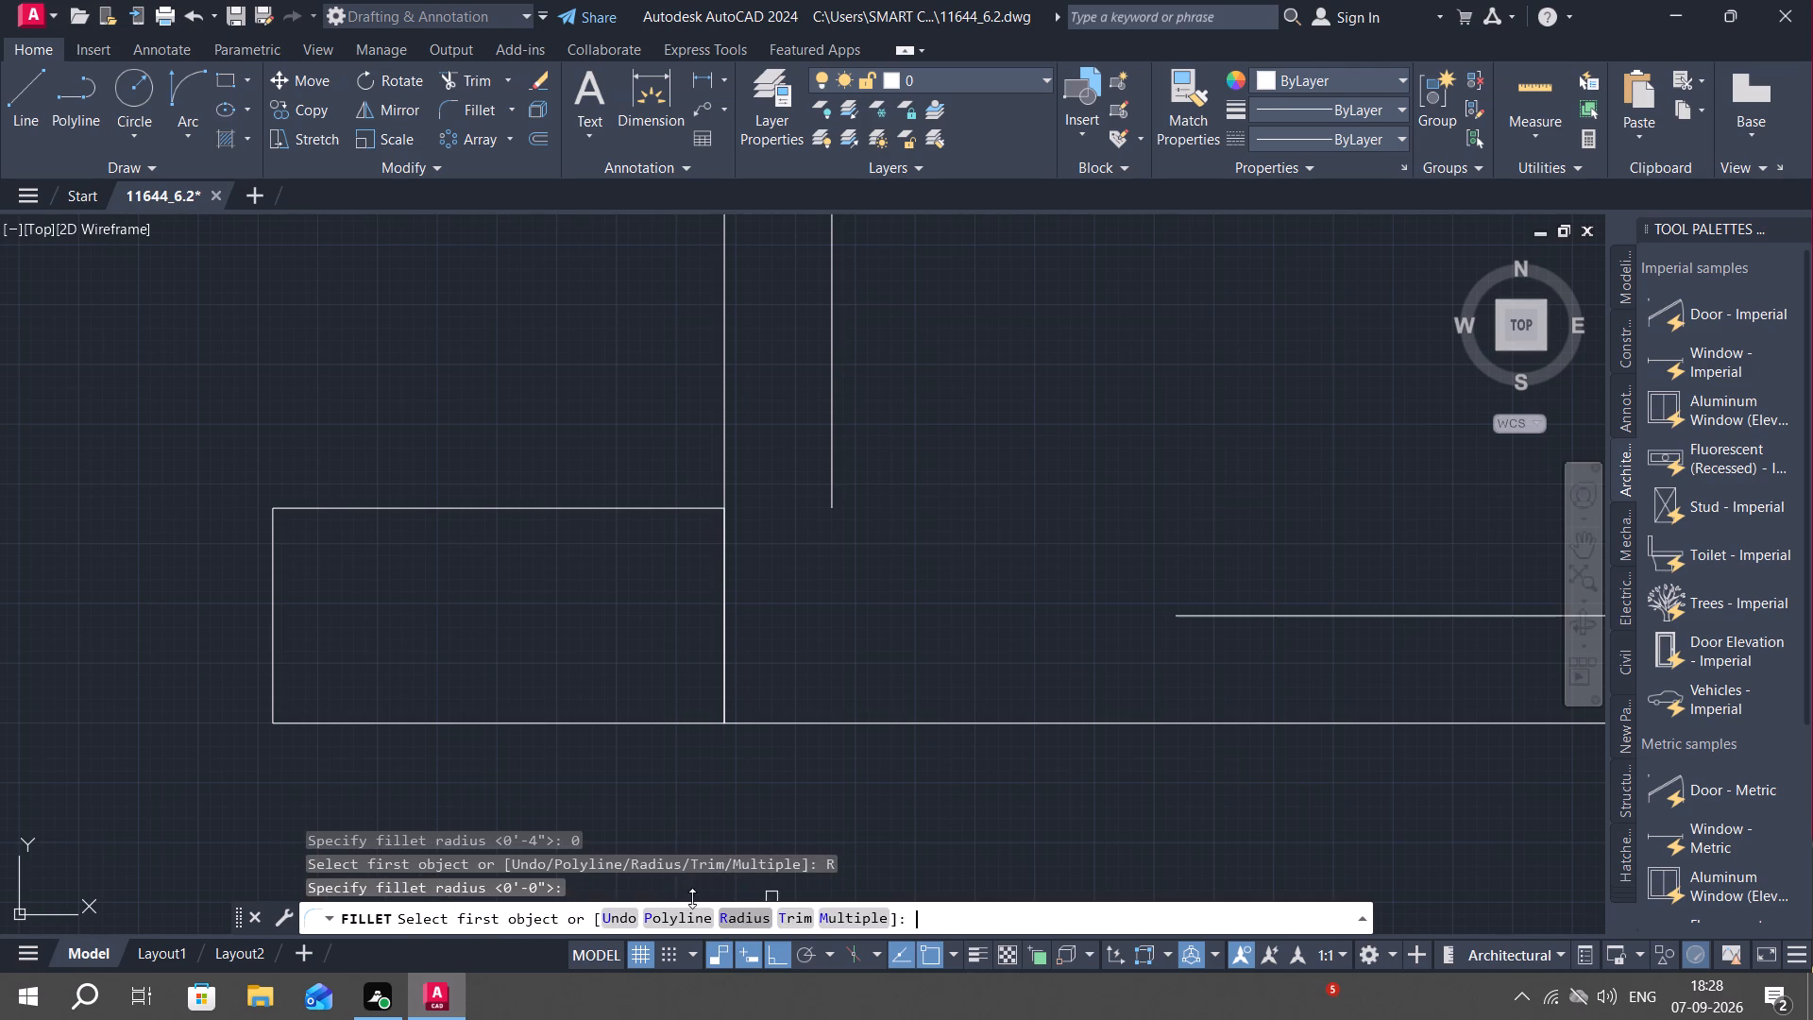
{"action": "left_click", "coordinate": [831, 462]}
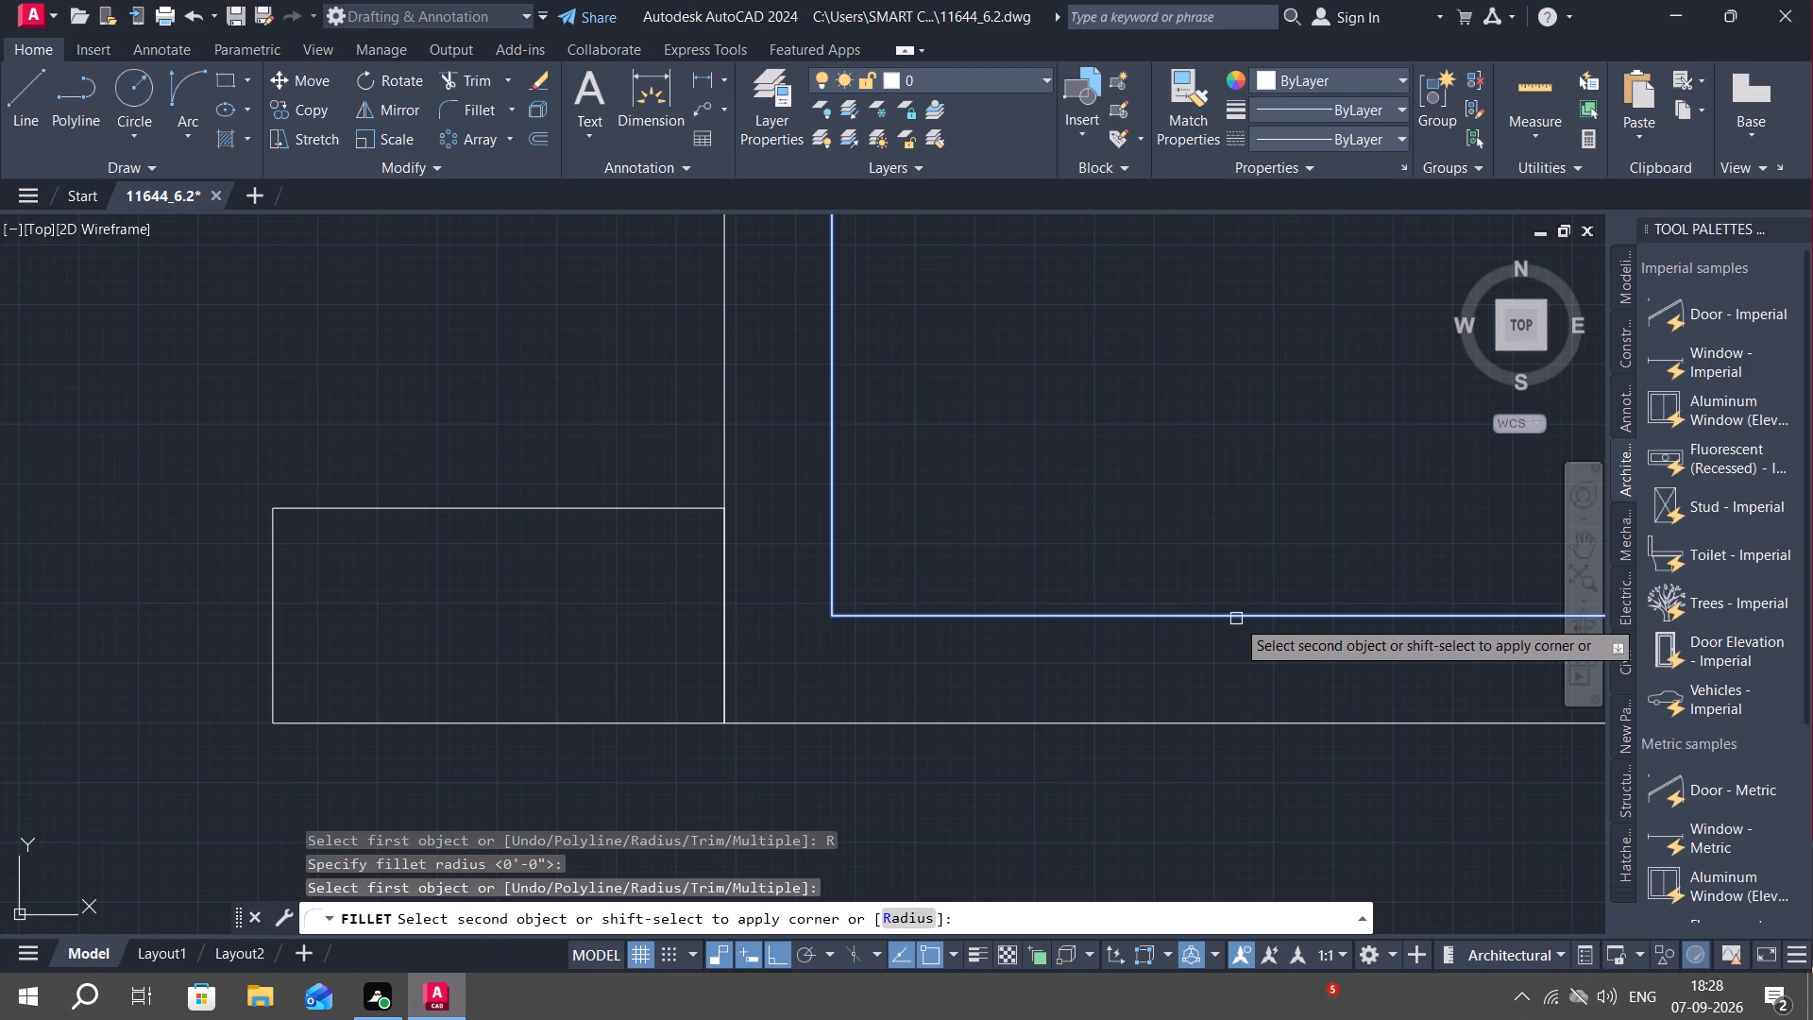
{"action": "left_click", "coordinate": [1236, 619]}
{"action": "key", "text": "Escape"}
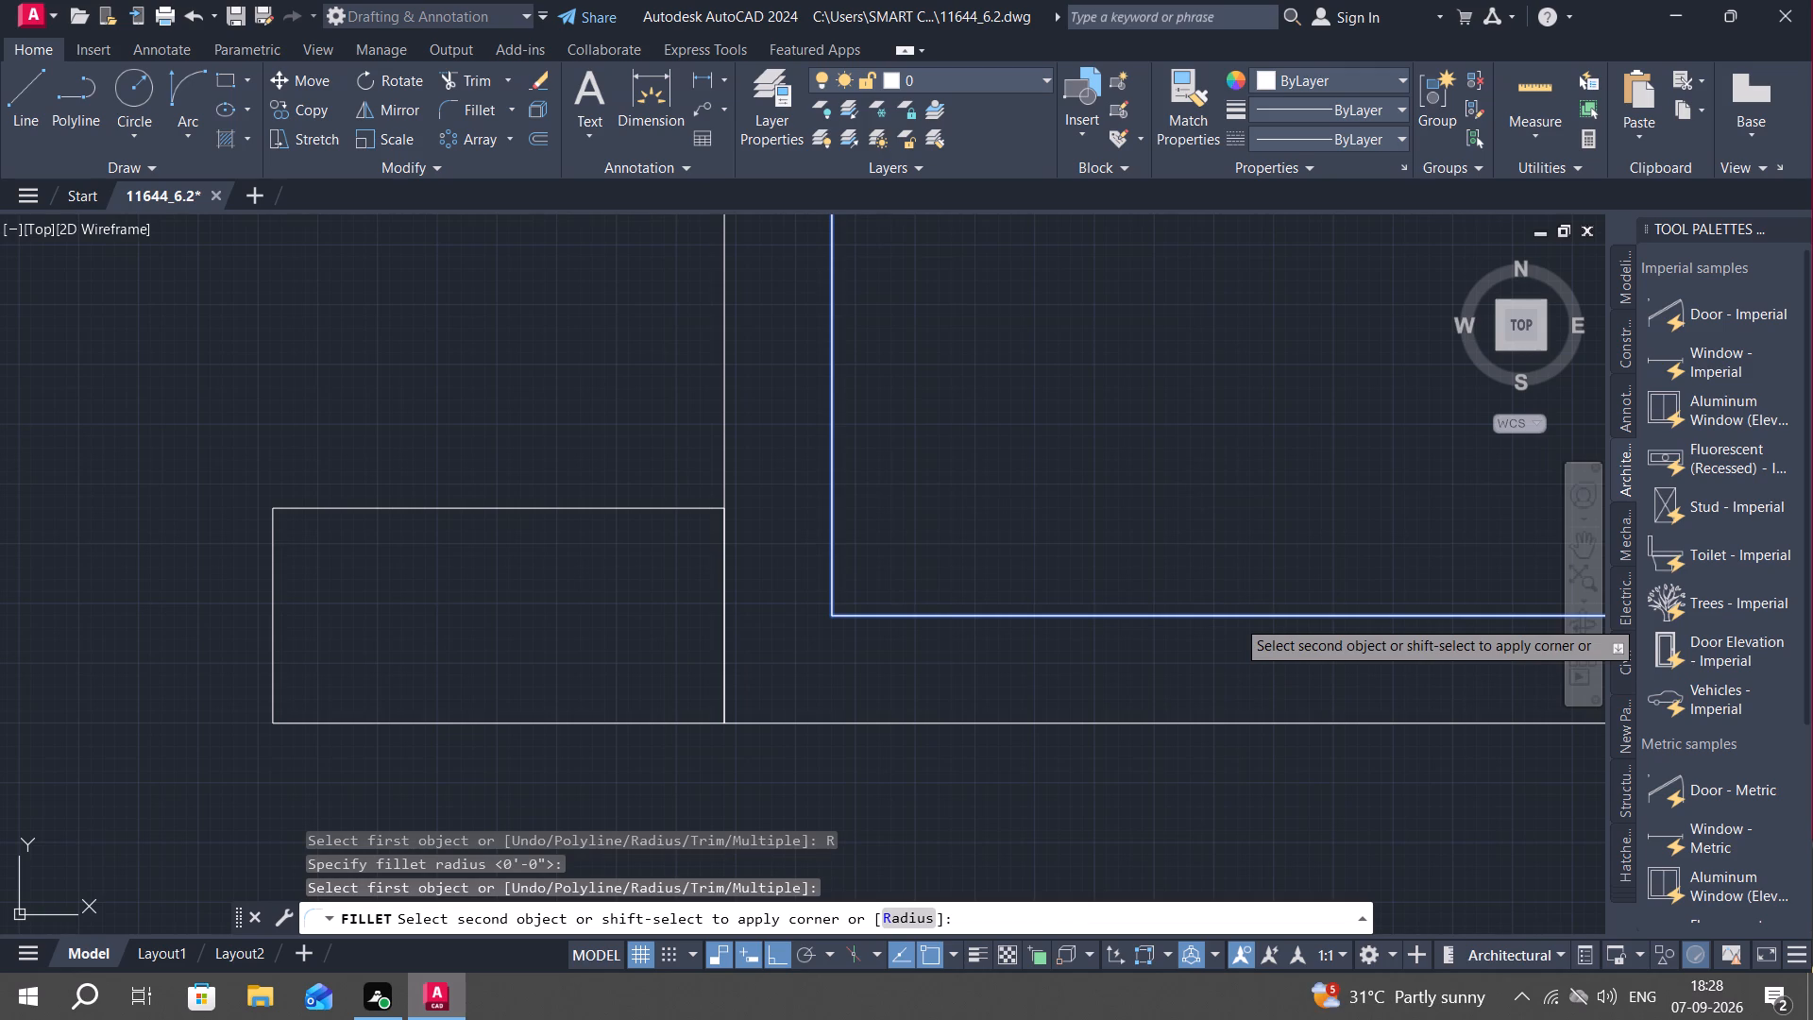
{"action": "key", "text": "Escape"}
{"action": "key", "text": "space"}
{"action": "key", "text": "space"}
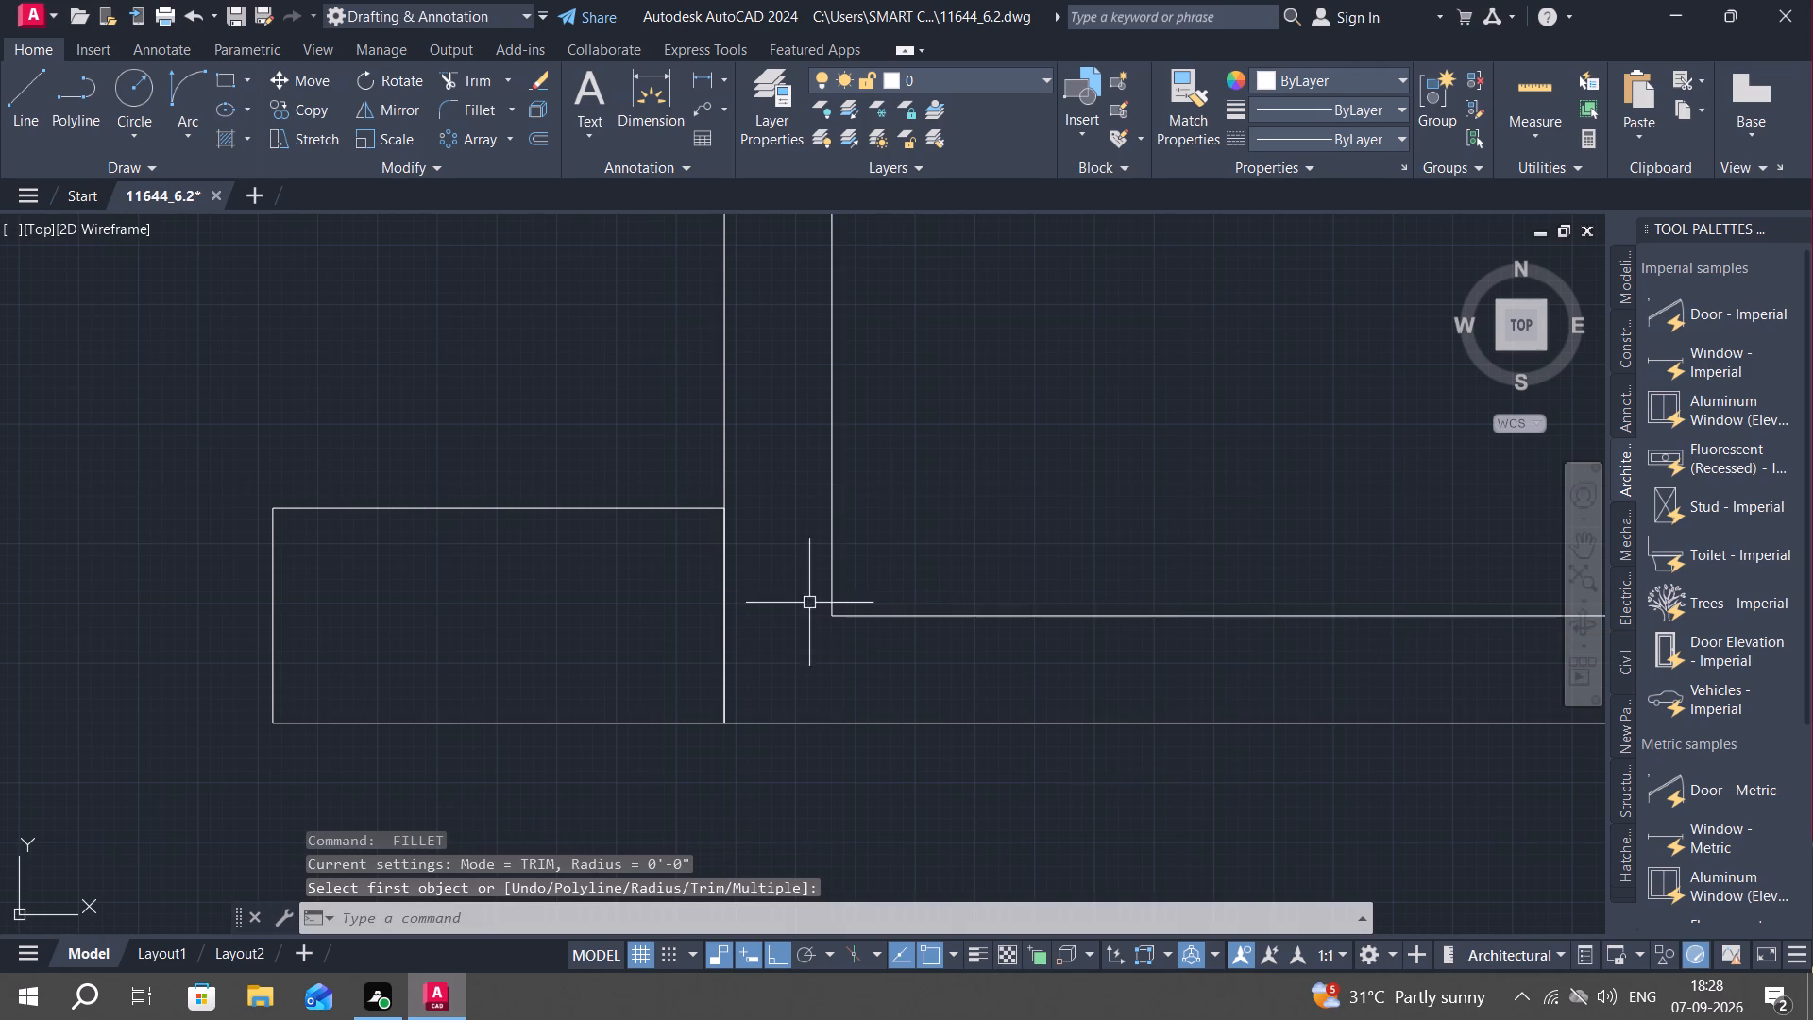
Draw a short horizontal line across the vertical wall above the moved column, from its inner face to its outer face.
{"action": "scroll", "coordinate": [821, 607], "scroll_direction": "down", "scroll_amount": 1}
{"action": "middle_click_drag", "start_coordinate": [957, 505], "coordinate": [875, 824]}
{"action": "scroll", "coordinate": [874, 829], "scroll_direction": "down", "scroll_amount": 1}
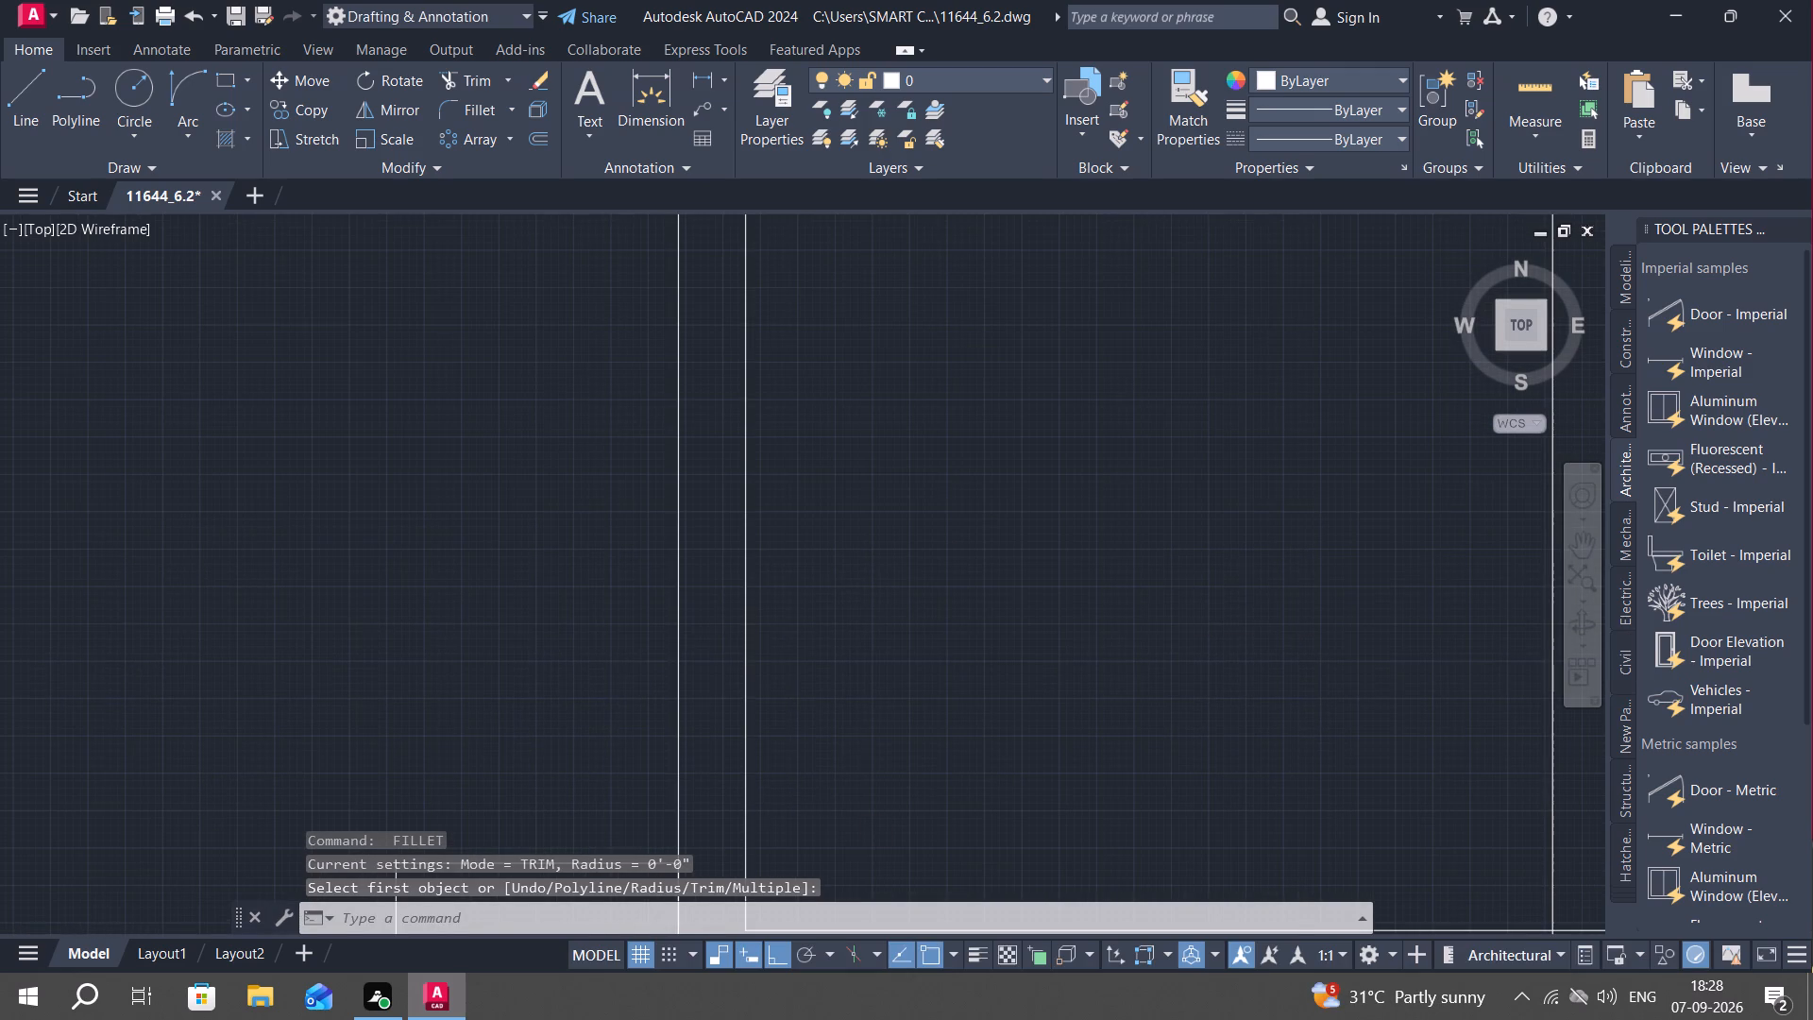
{"action": "middle_click_drag", "start_coordinate": [904, 731], "coordinate": [878, 834]}
{"action": "scroll", "coordinate": [888, 756], "scroll_direction": "down", "scroll_amount": 1}
{"action": "middle_click_drag", "start_coordinate": [892, 683], "coordinate": [875, 671]}
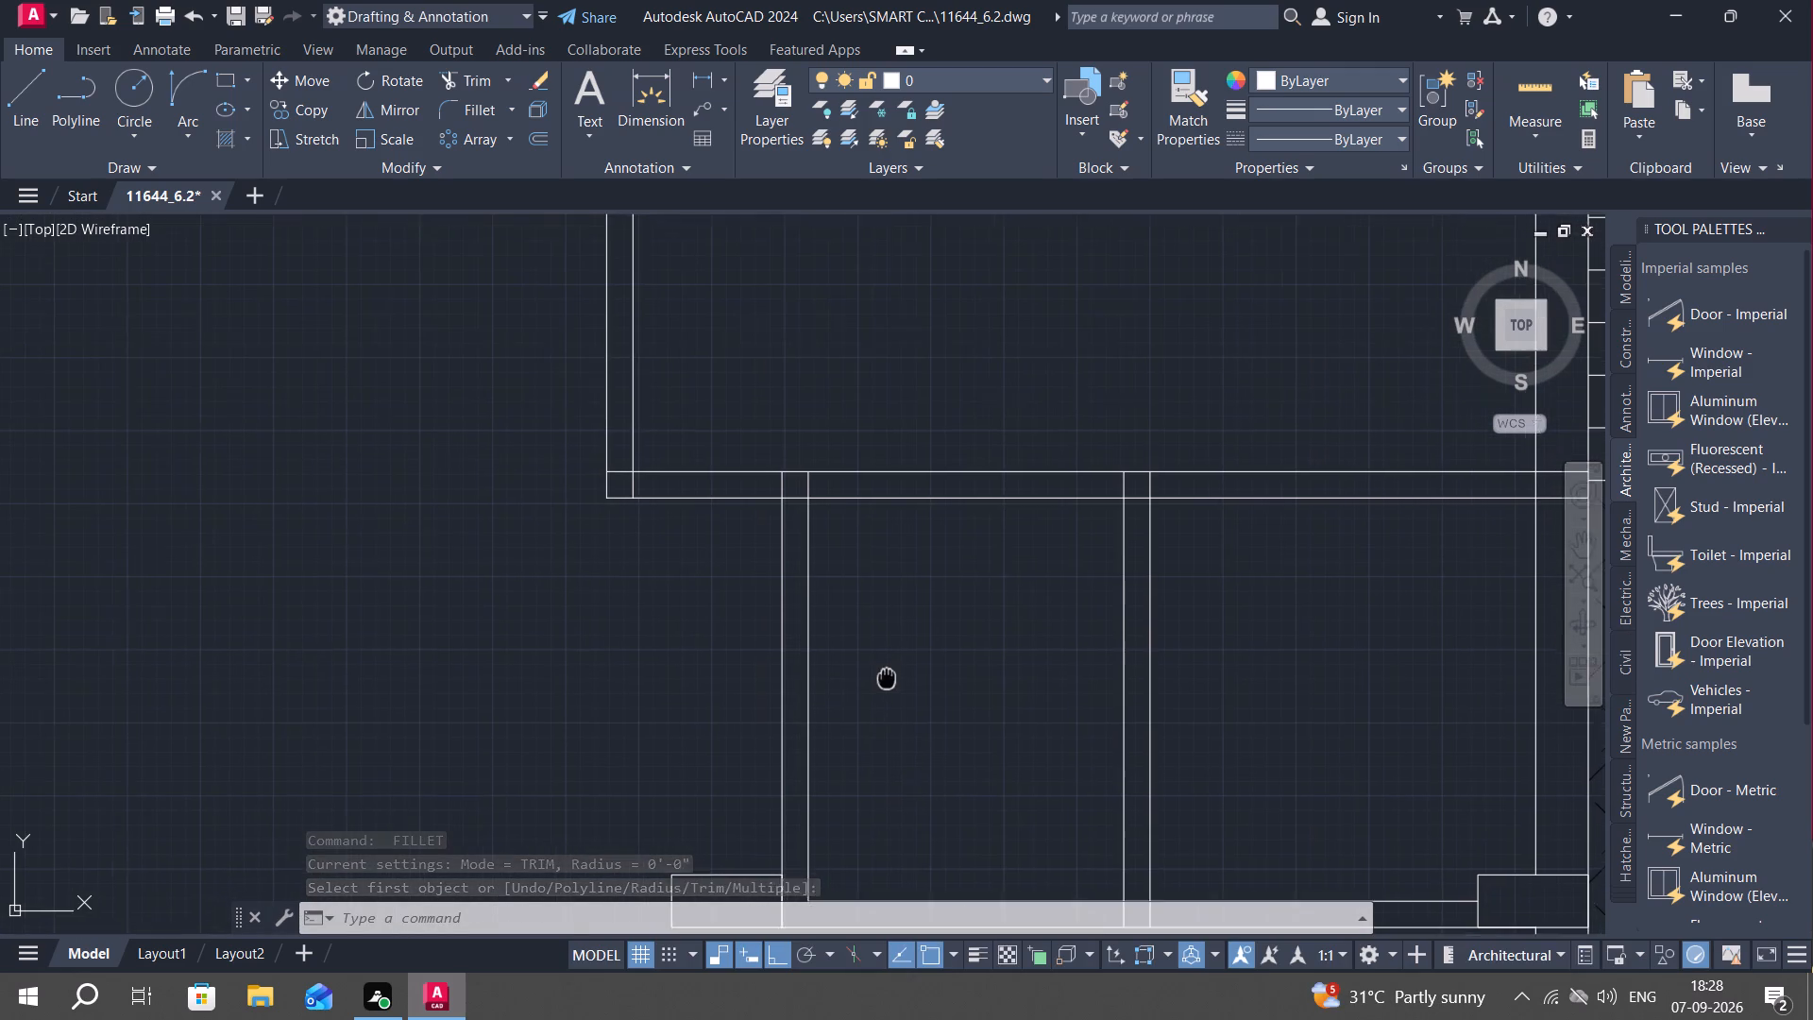
{"action": "middle_click_drag", "start_coordinate": [875, 671], "coordinate": [878, 603]}
{"action": "key", "text": "l"}
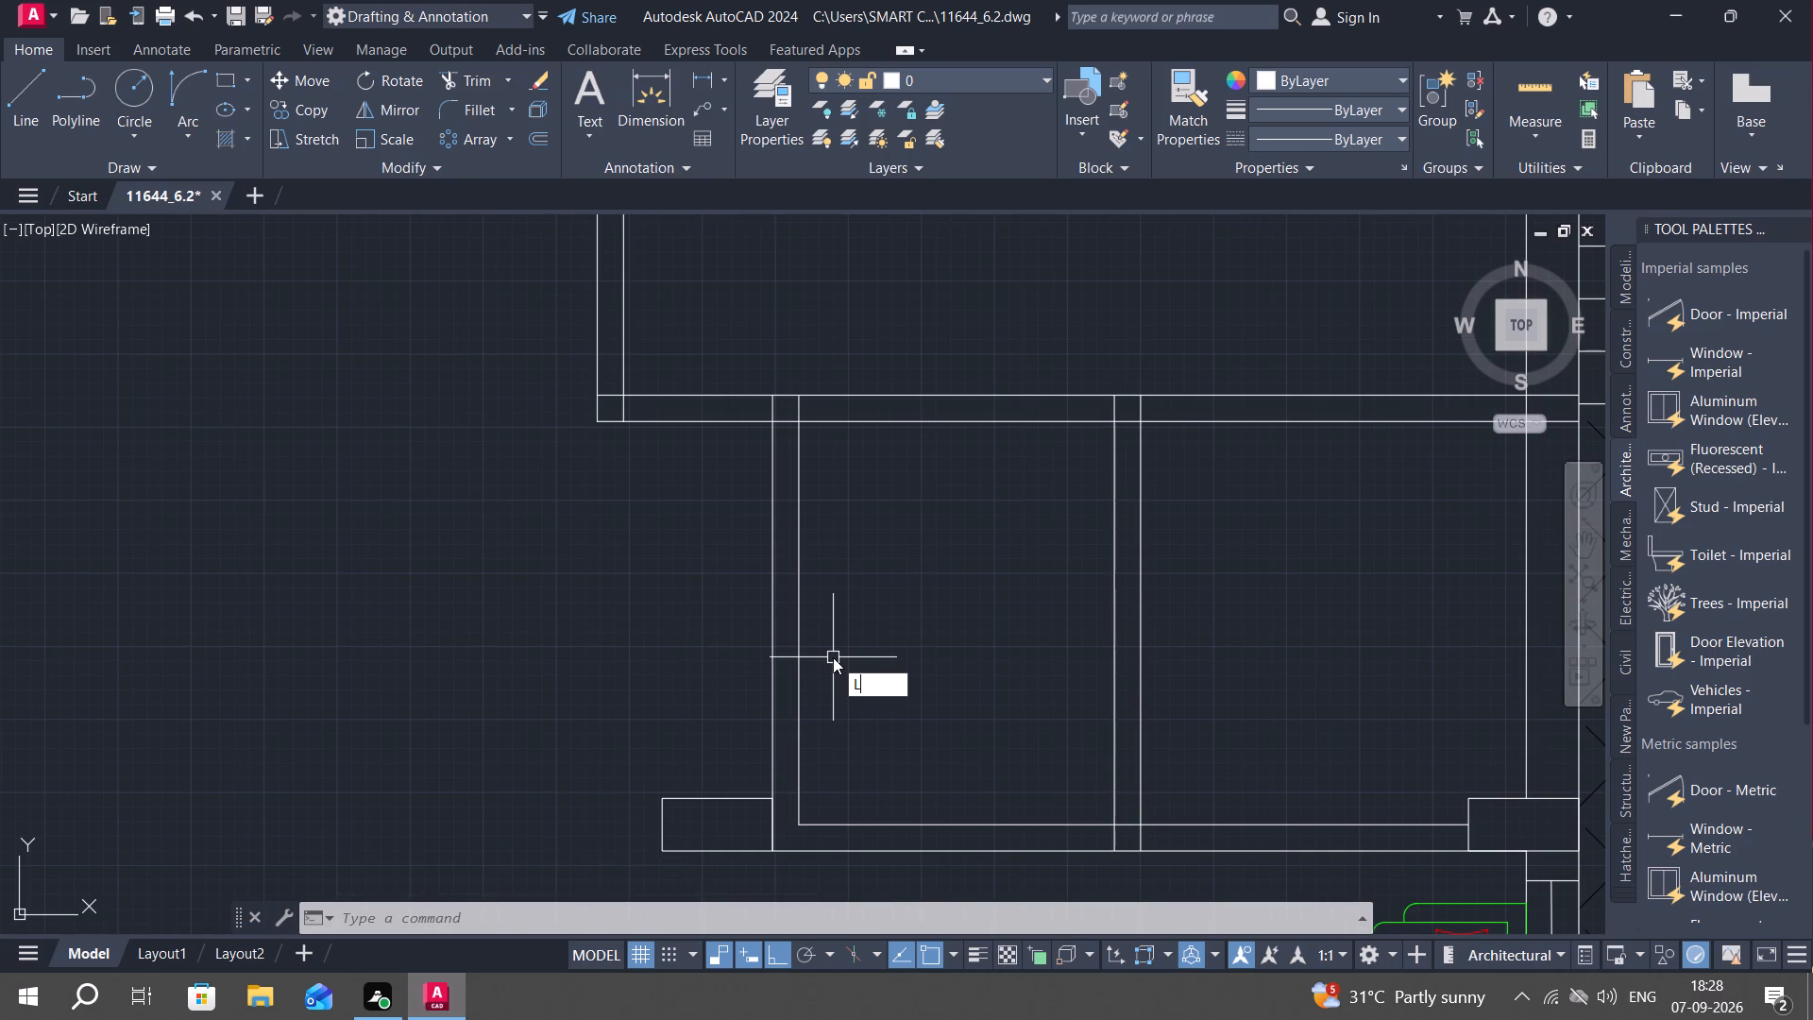
{"action": "key", "text": "space"}
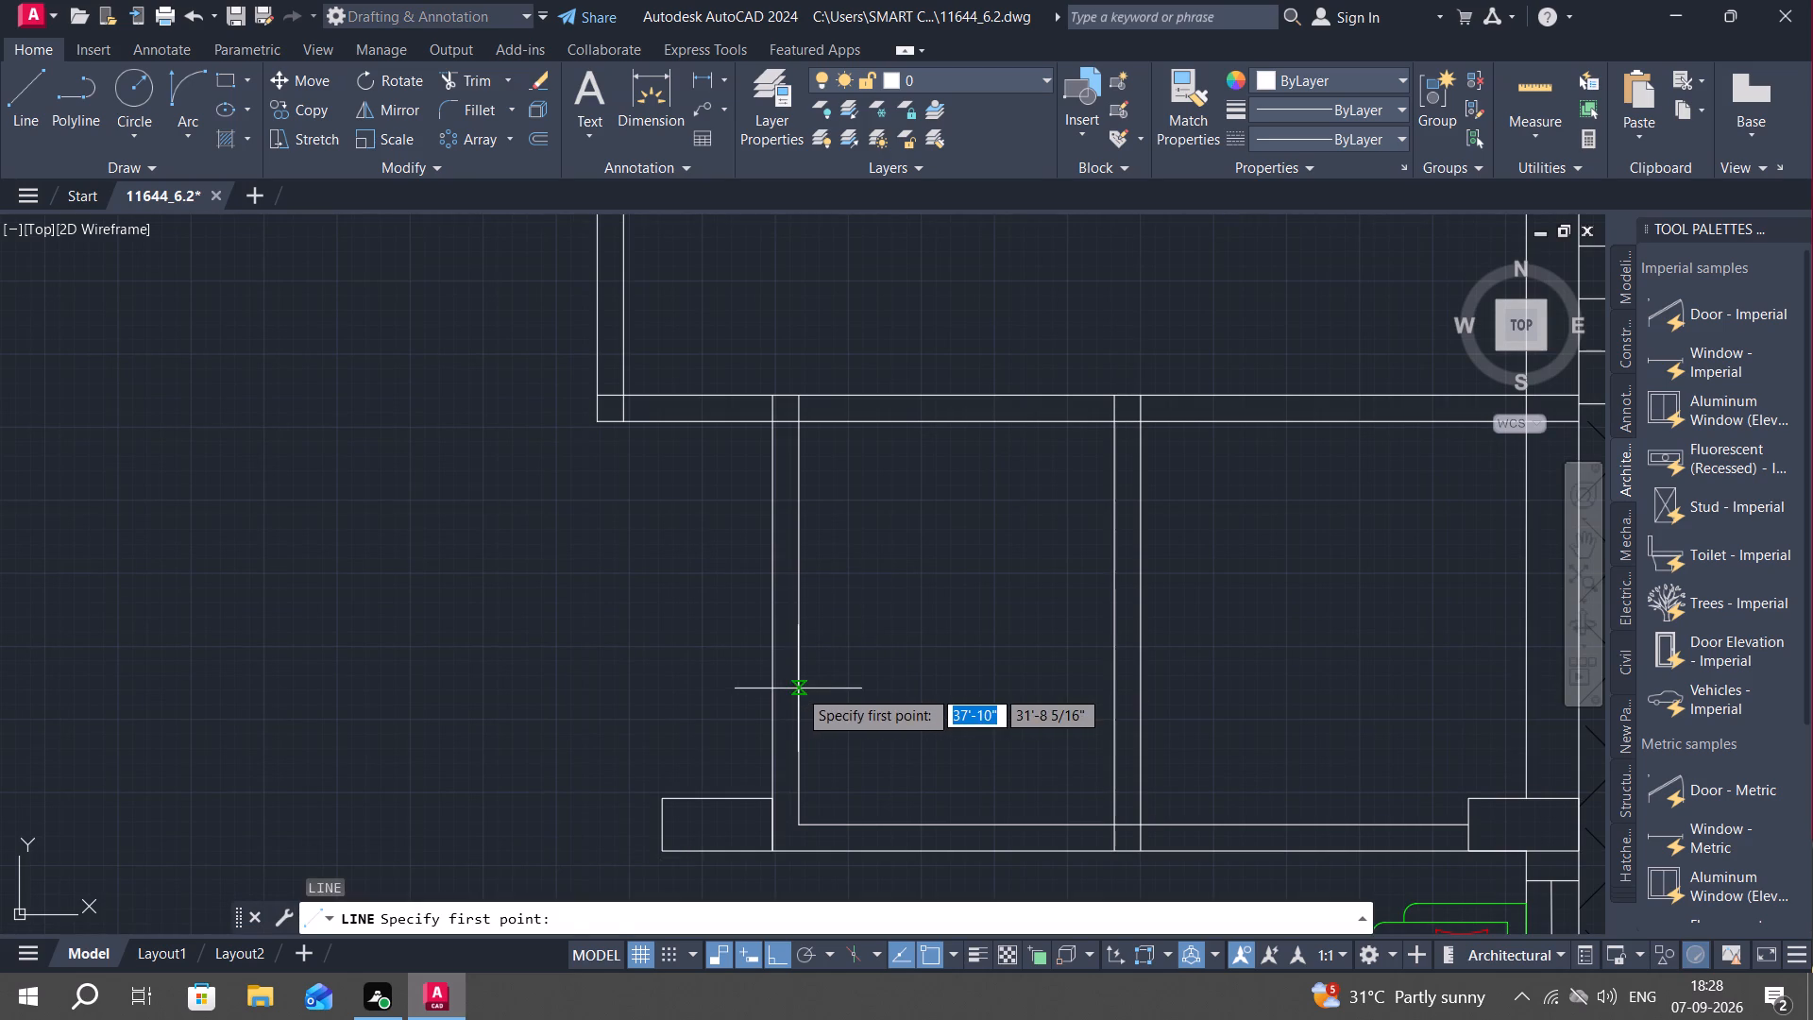
{"action": "left_click", "coordinate": [798, 688]}
{"action": "left_click", "coordinate": [773, 692]}
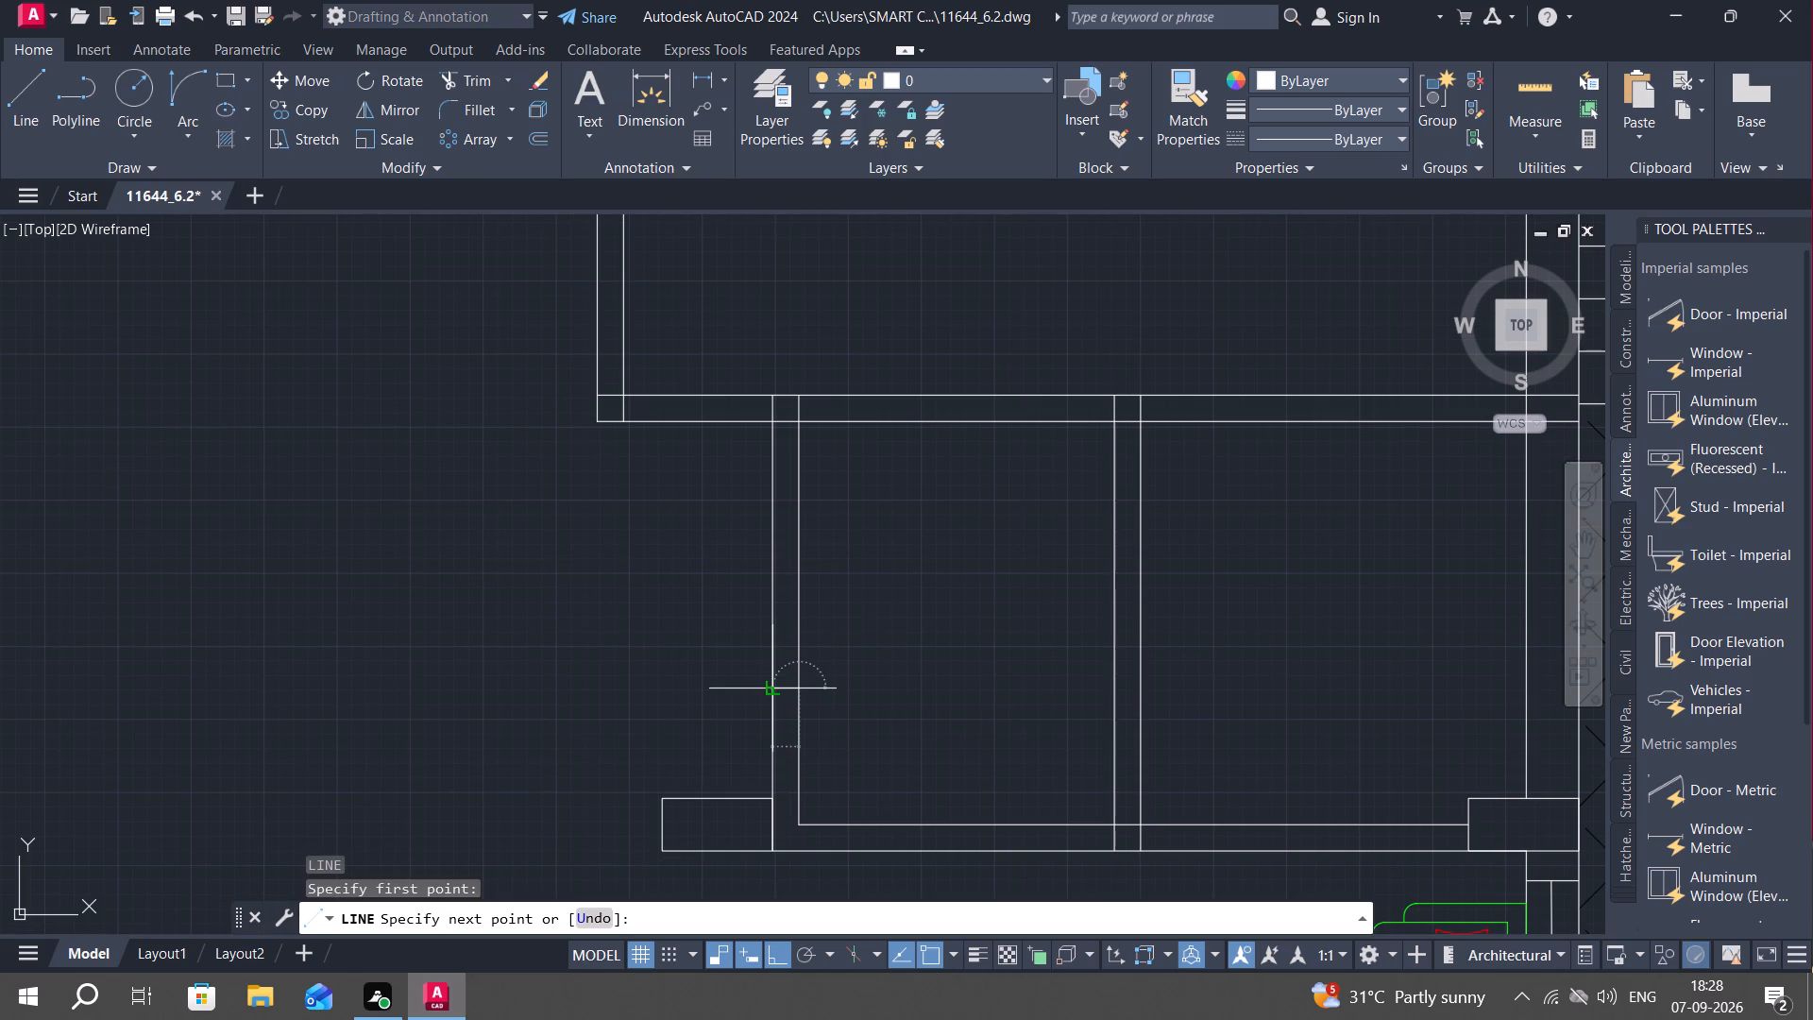
{"action": "key", "text": "Escape"}
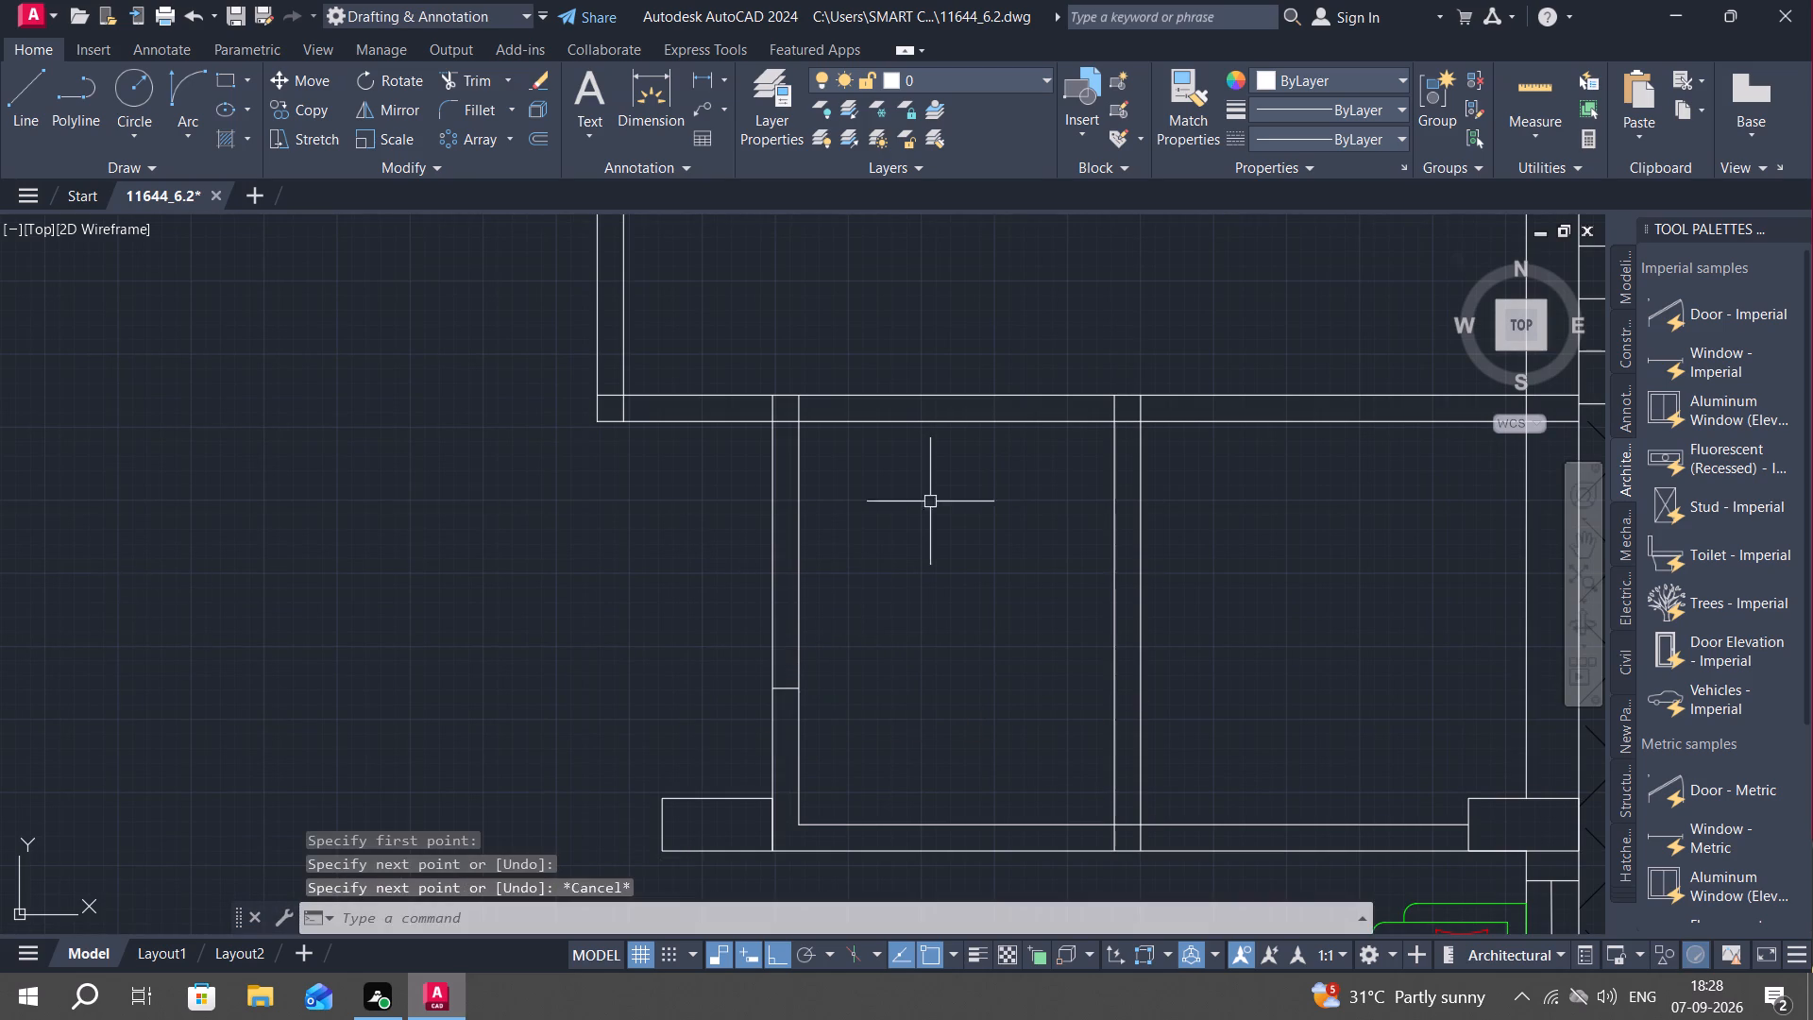
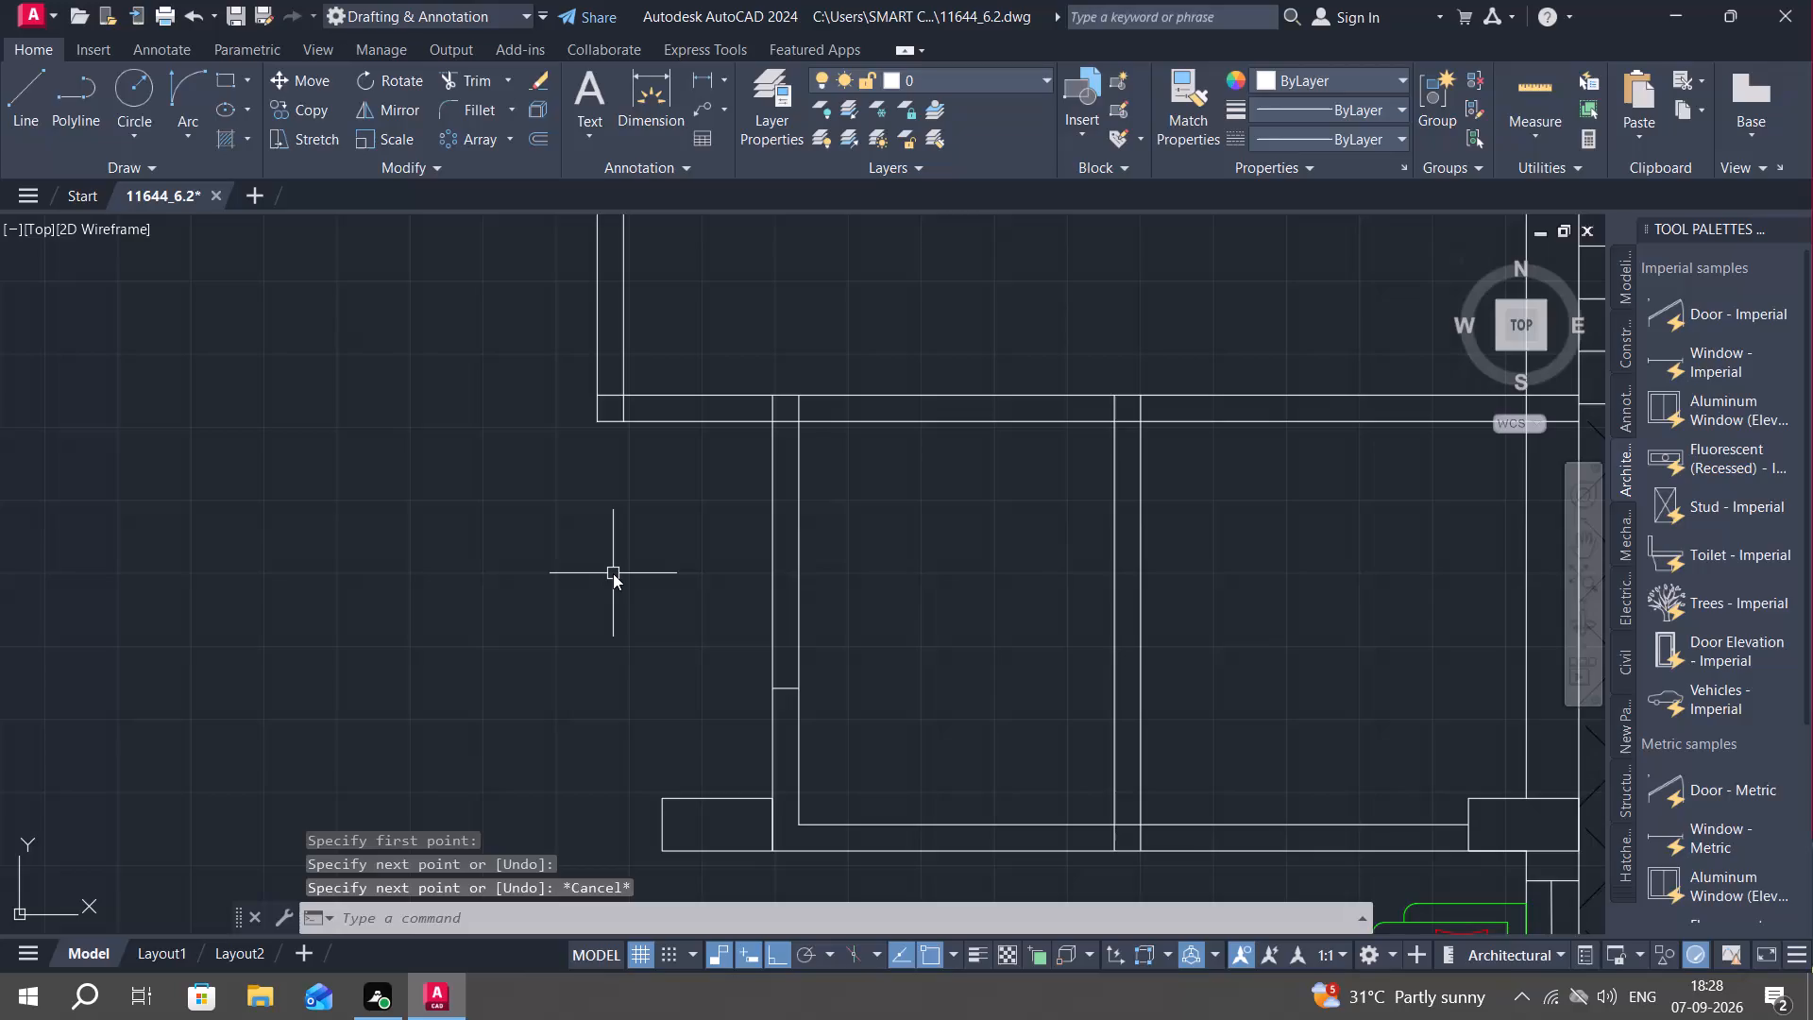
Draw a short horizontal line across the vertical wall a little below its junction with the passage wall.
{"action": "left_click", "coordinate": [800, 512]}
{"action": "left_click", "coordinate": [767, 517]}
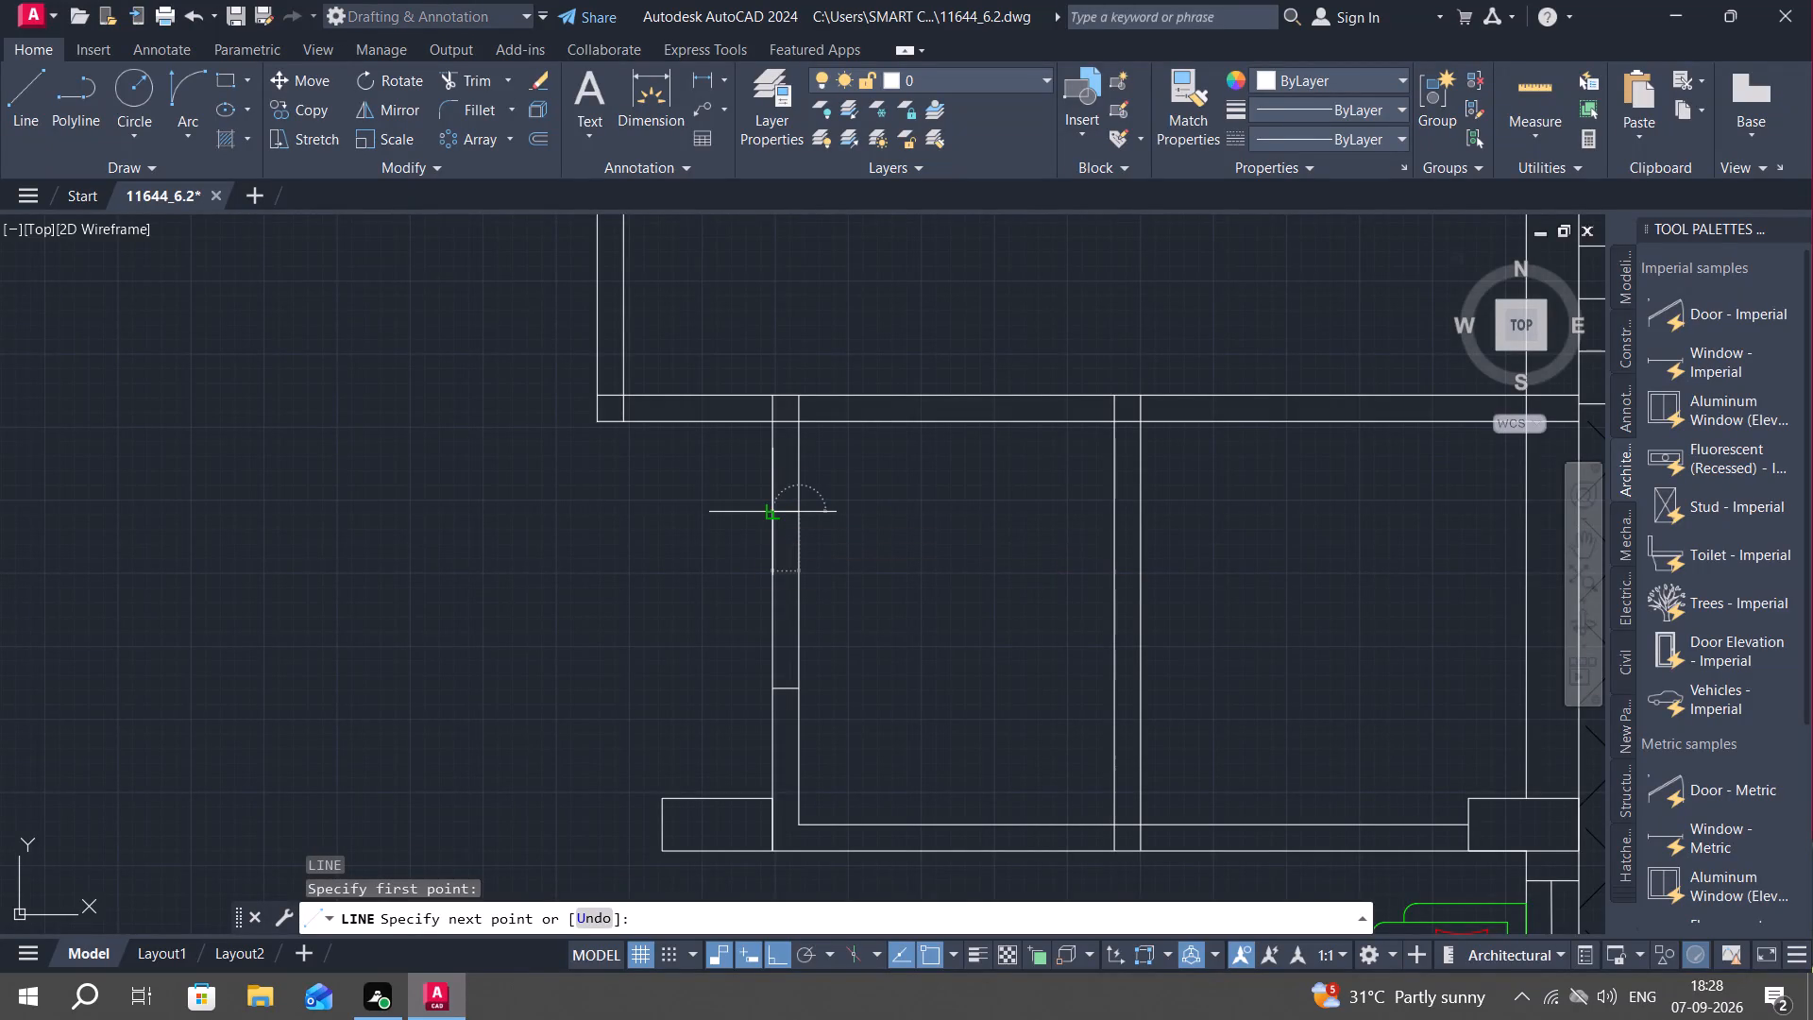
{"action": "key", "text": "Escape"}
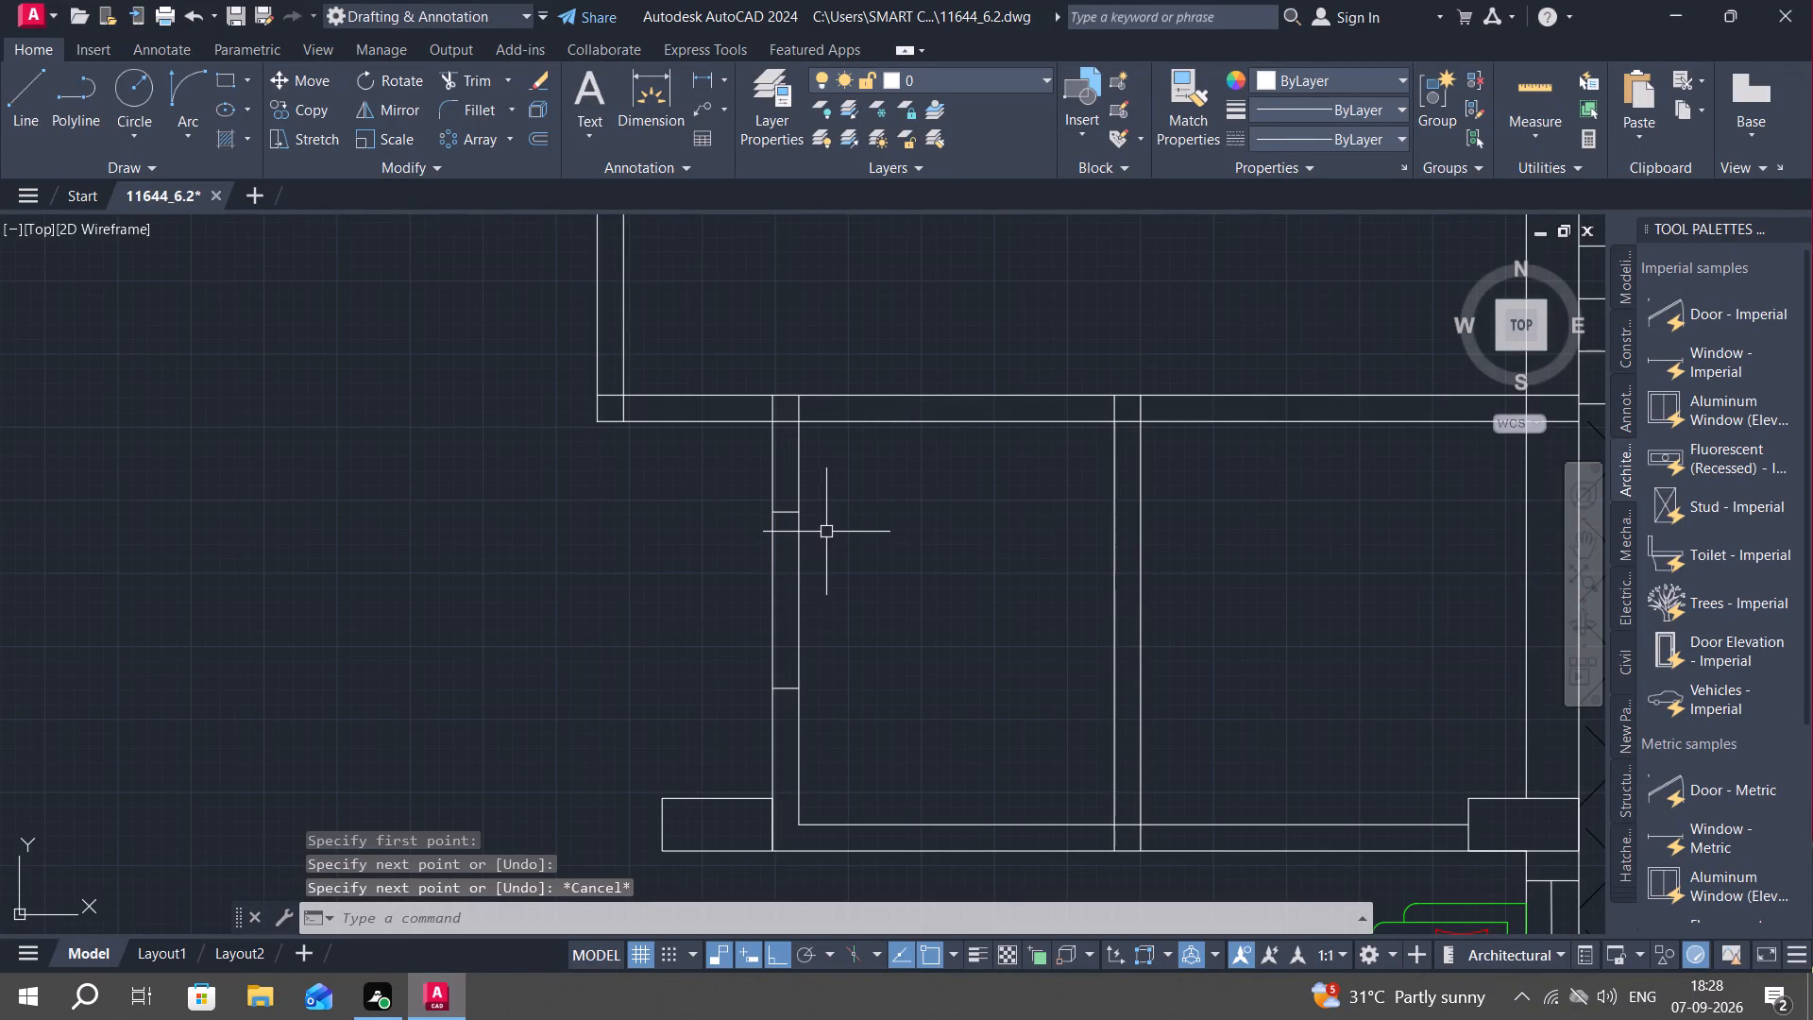
Trim the inner vertical wall line between the two short cross lines and the overlapping lines at the passage wall junction above.
{"action": "type", "text": "TR"}
{"action": "key", "text": "space"}
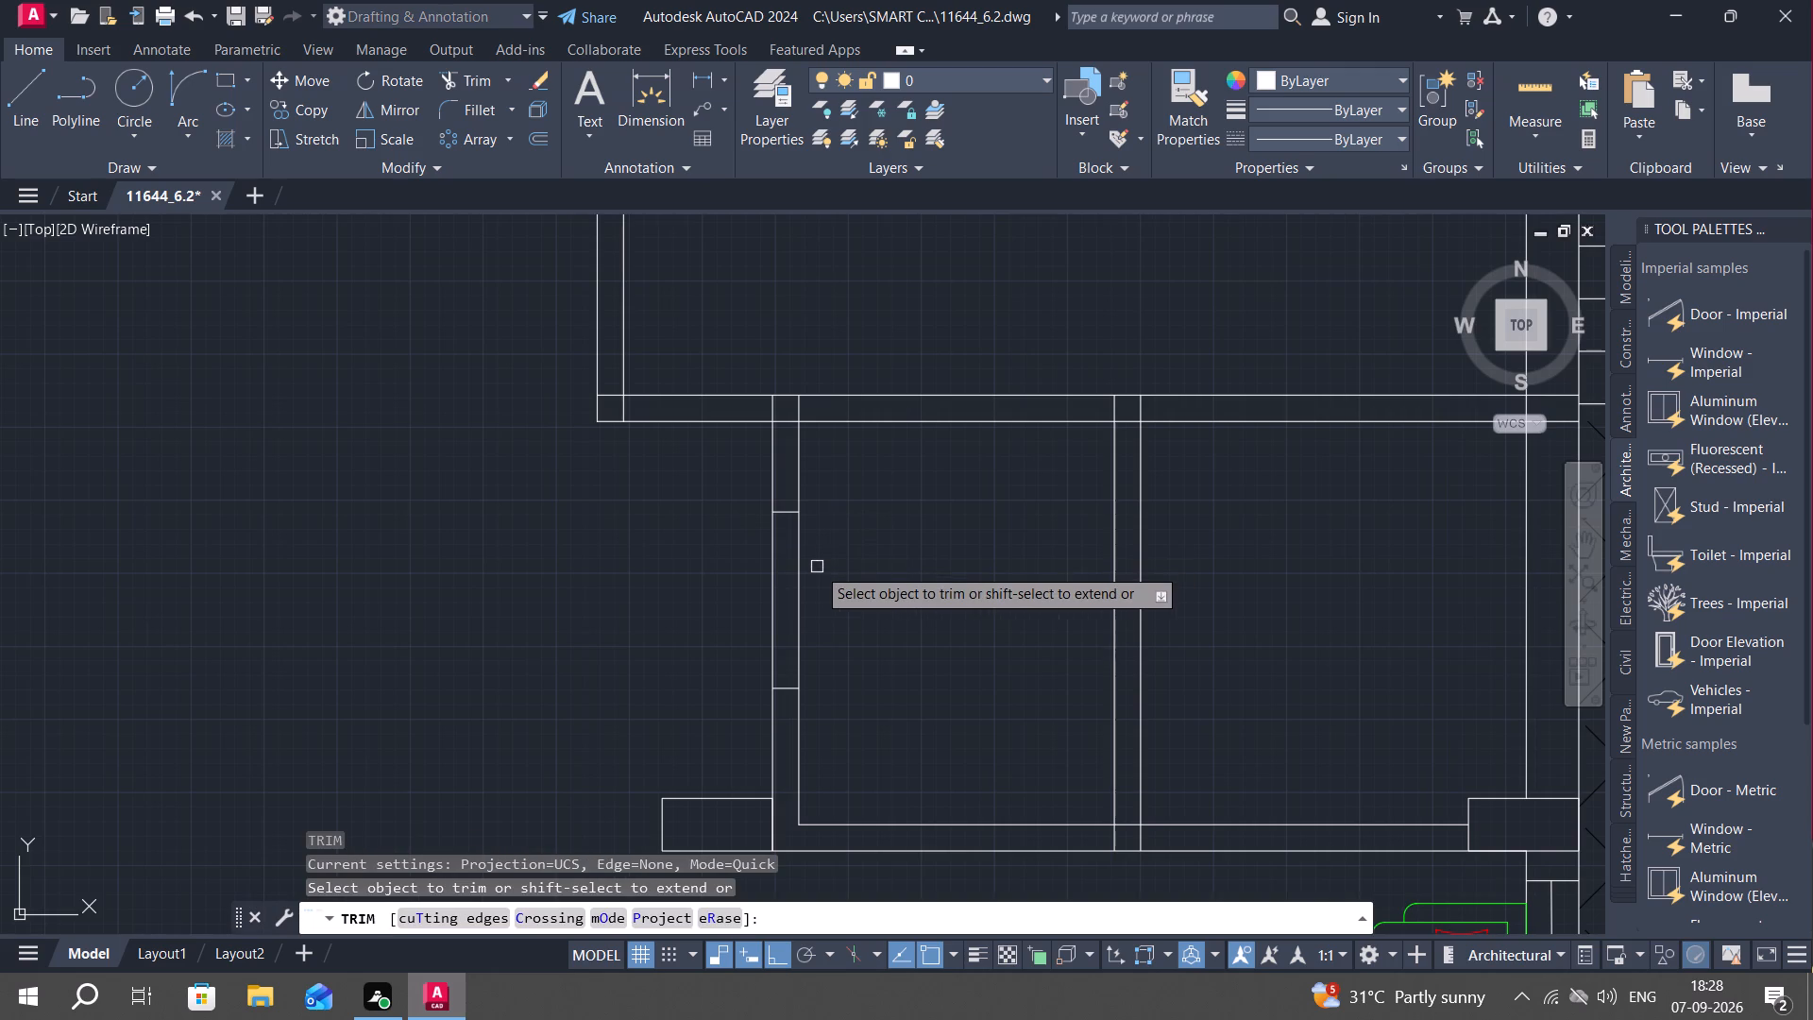
{"action": "left_click", "coordinate": [799, 588]}
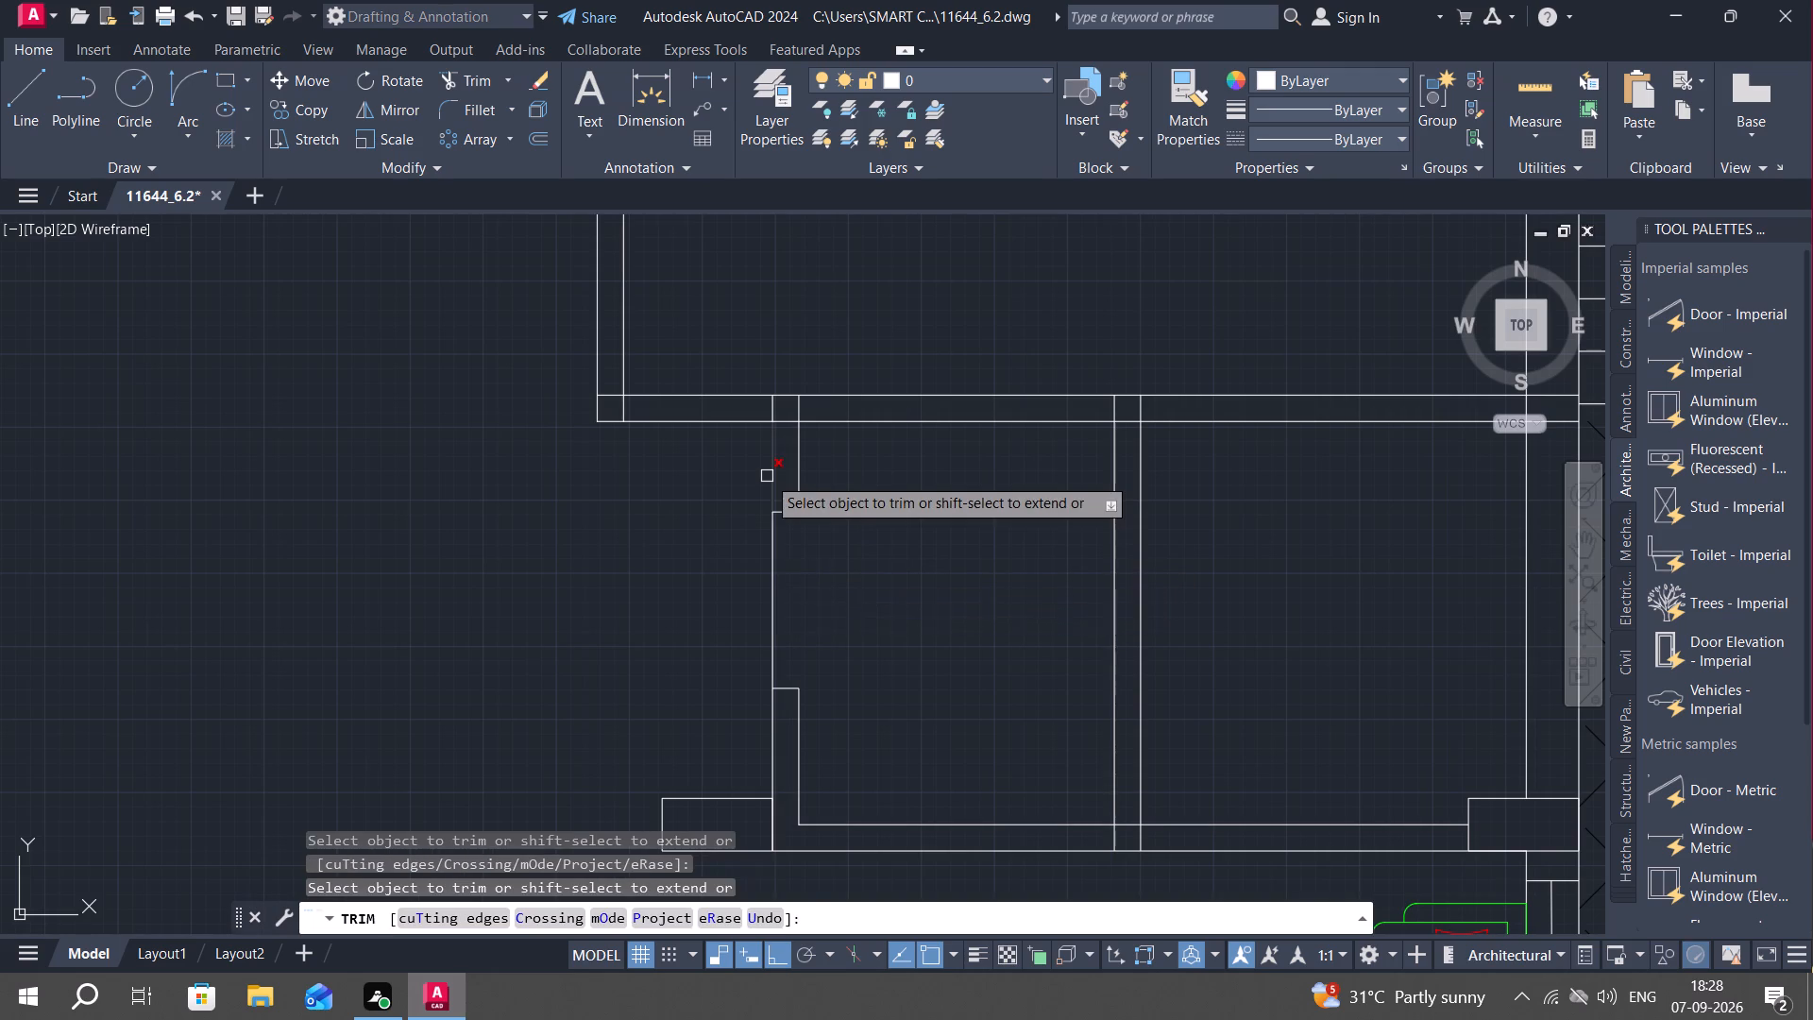
{"action": "scroll", "coordinate": [769, 463], "scroll_direction": "up", "scroll_amount": 3}
{"action": "left_click_drag", "start_coordinate": [765, 265], "coordinate": [822, 316]}
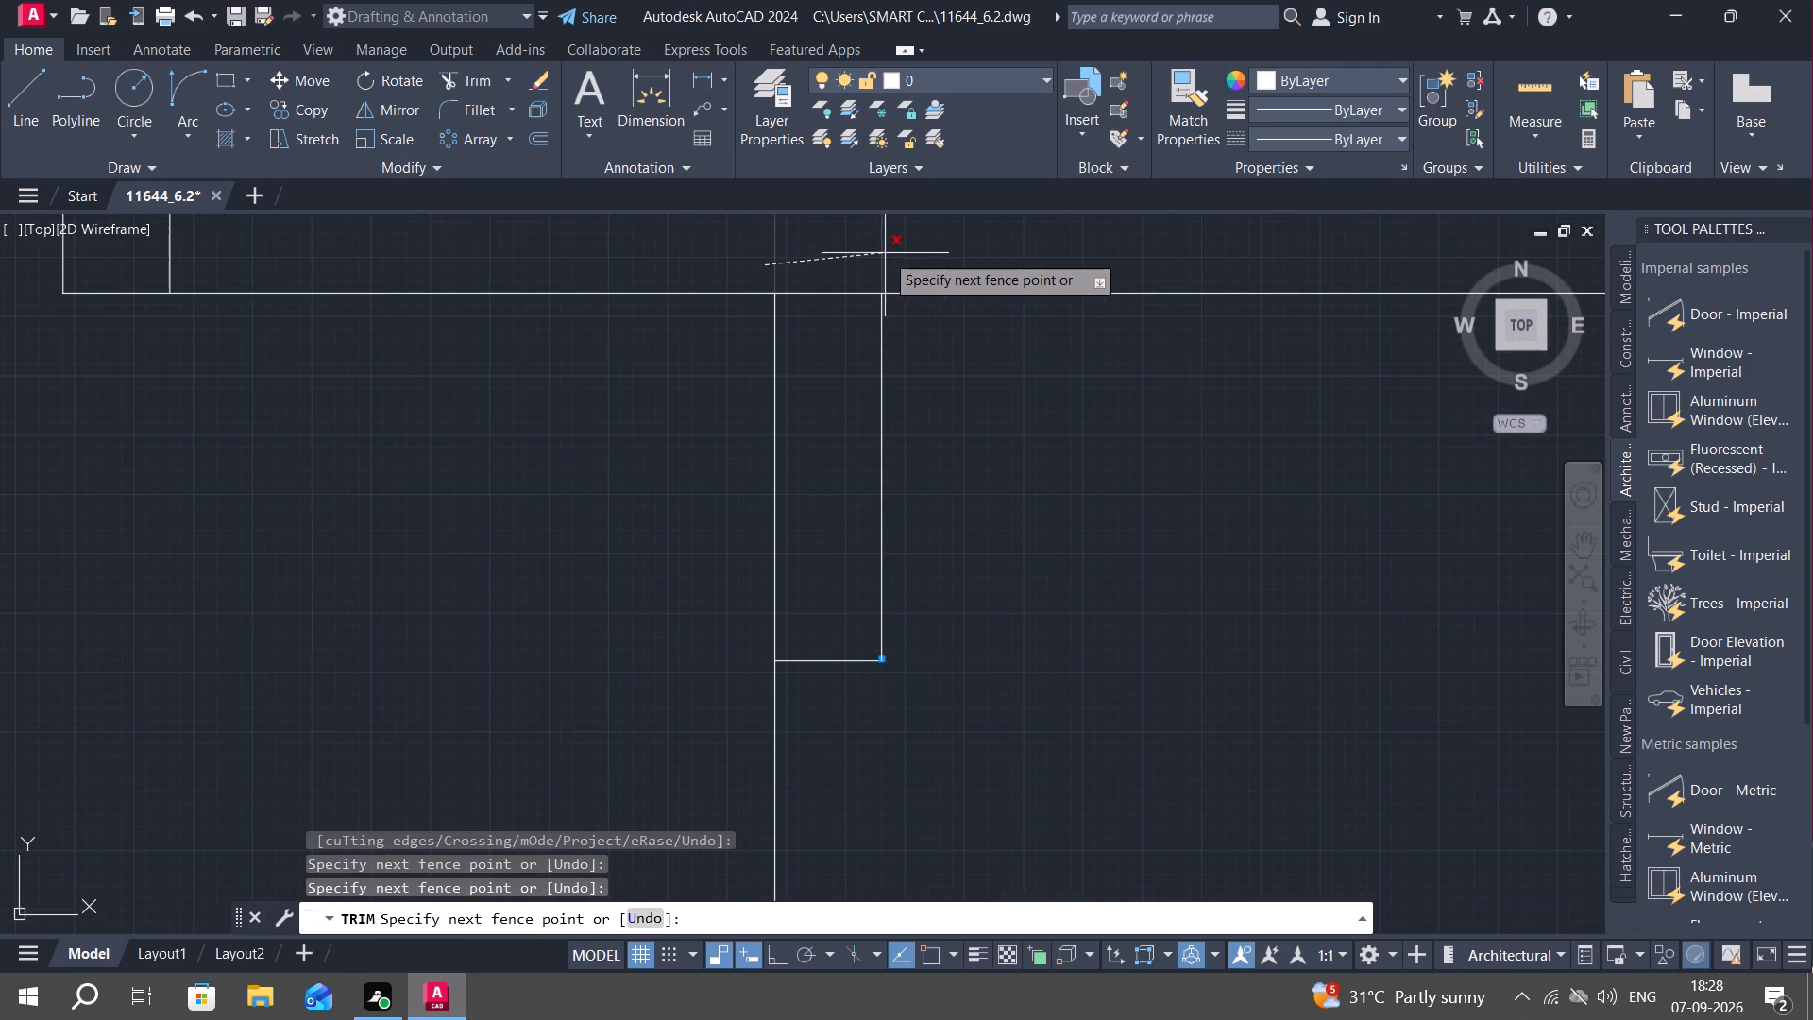
{"action": "left_click", "coordinate": [885, 253]}
{"action": "left_click", "coordinate": [838, 290]}
{"action": "key", "text": "Escape"}
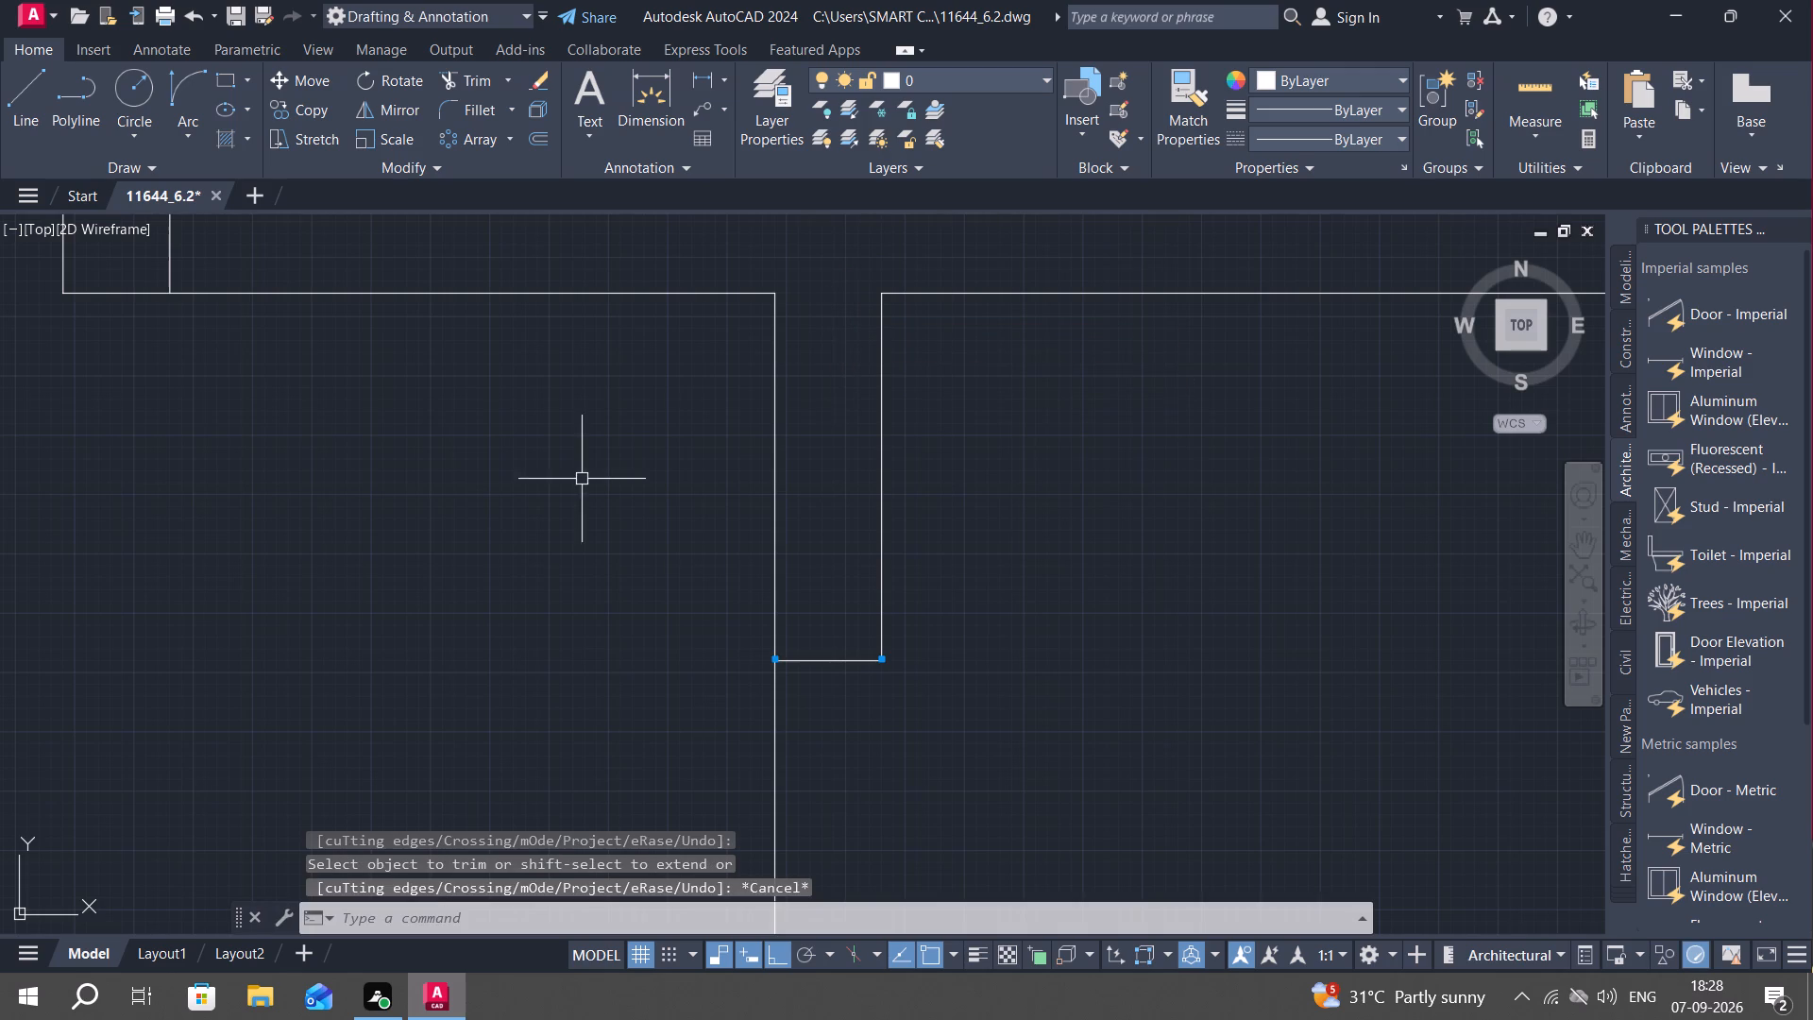
Trim the overlapping wall line ends inside the outer corner of the passage wall.
{"action": "scroll", "coordinate": [582, 479], "scroll_direction": "down", "scroll_amount": 3}
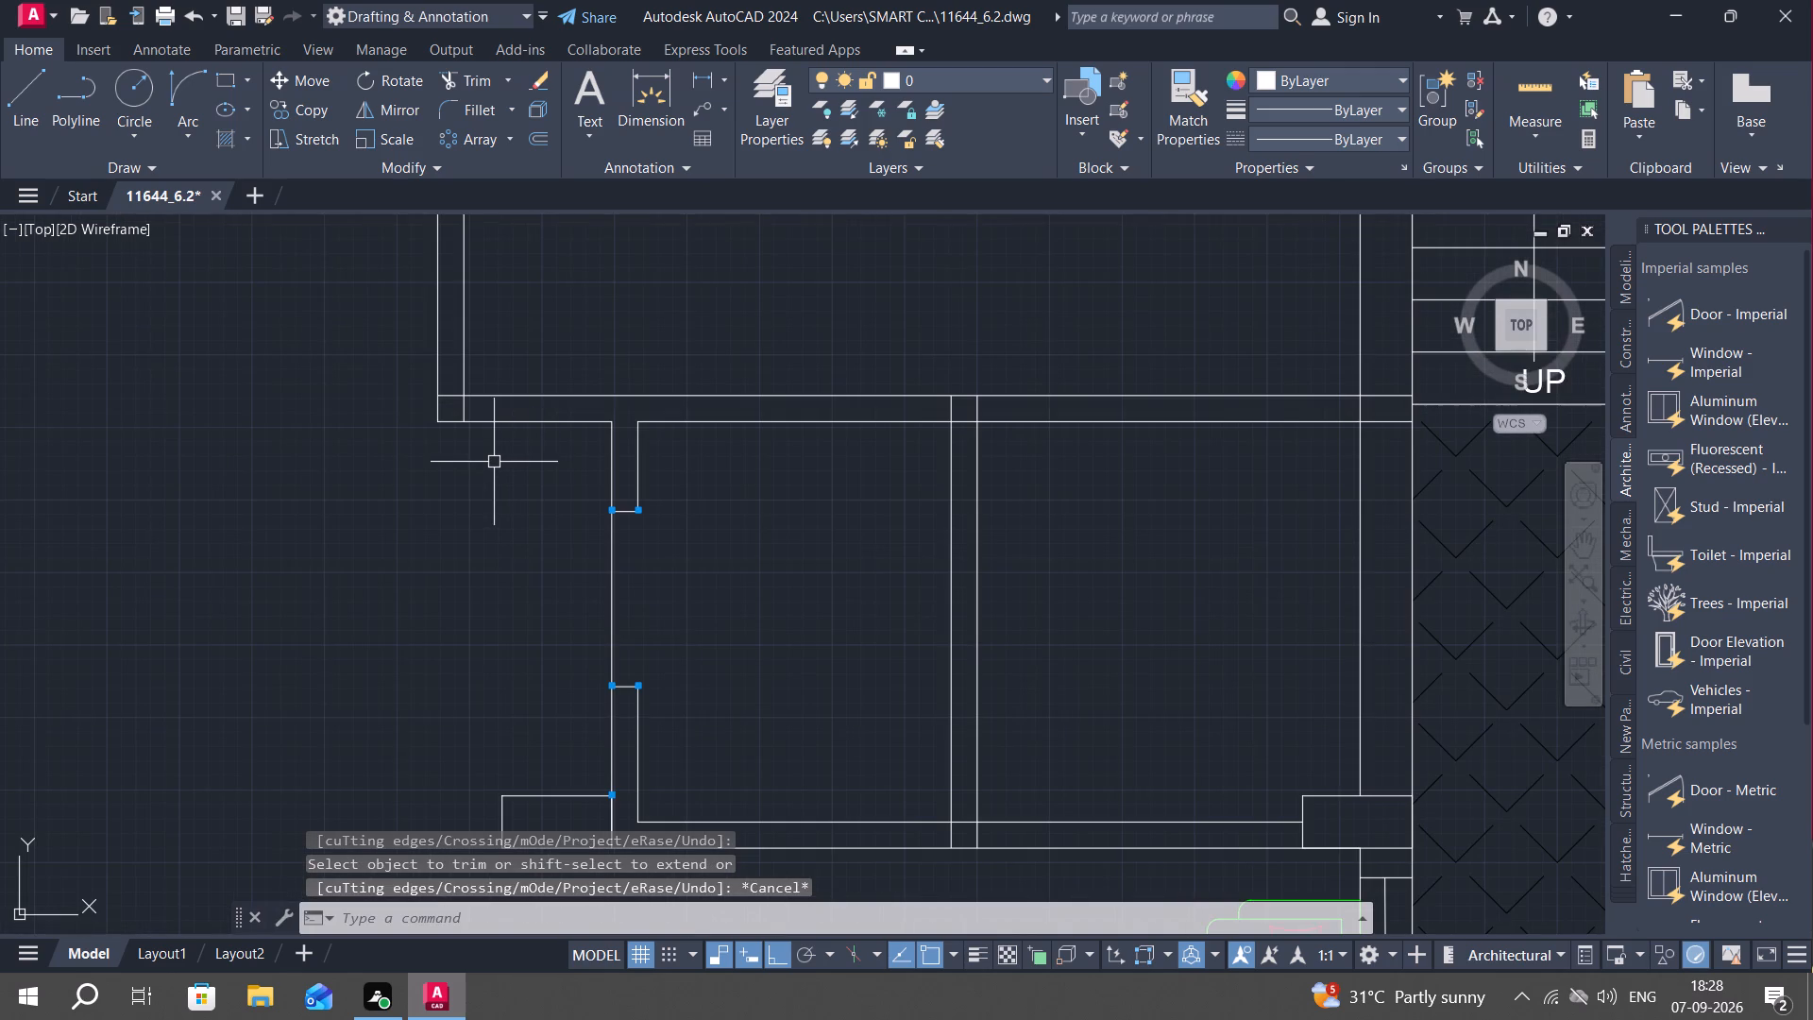
{"action": "type", "text": "TR"}
{"action": "key", "text": "space"}
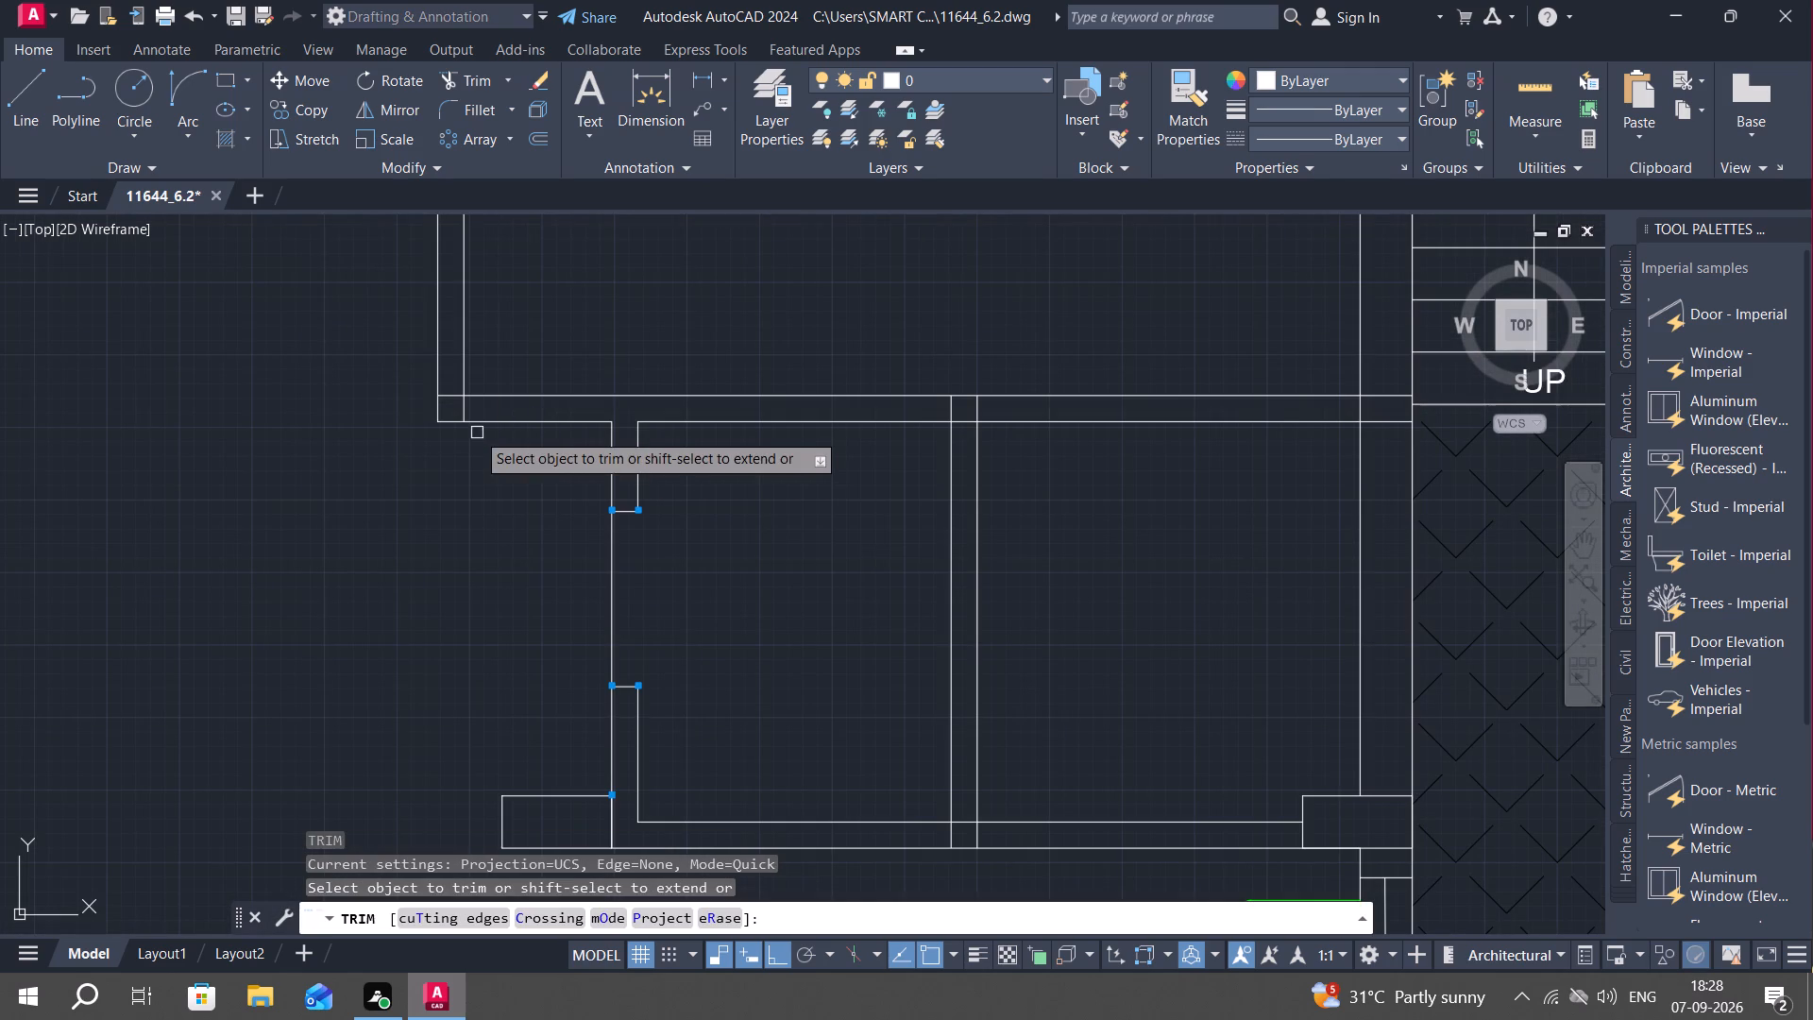
{"action": "left_click", "coordinate": [464, 413]}
{"action": "left_click", "coordinate": [455, 399]}
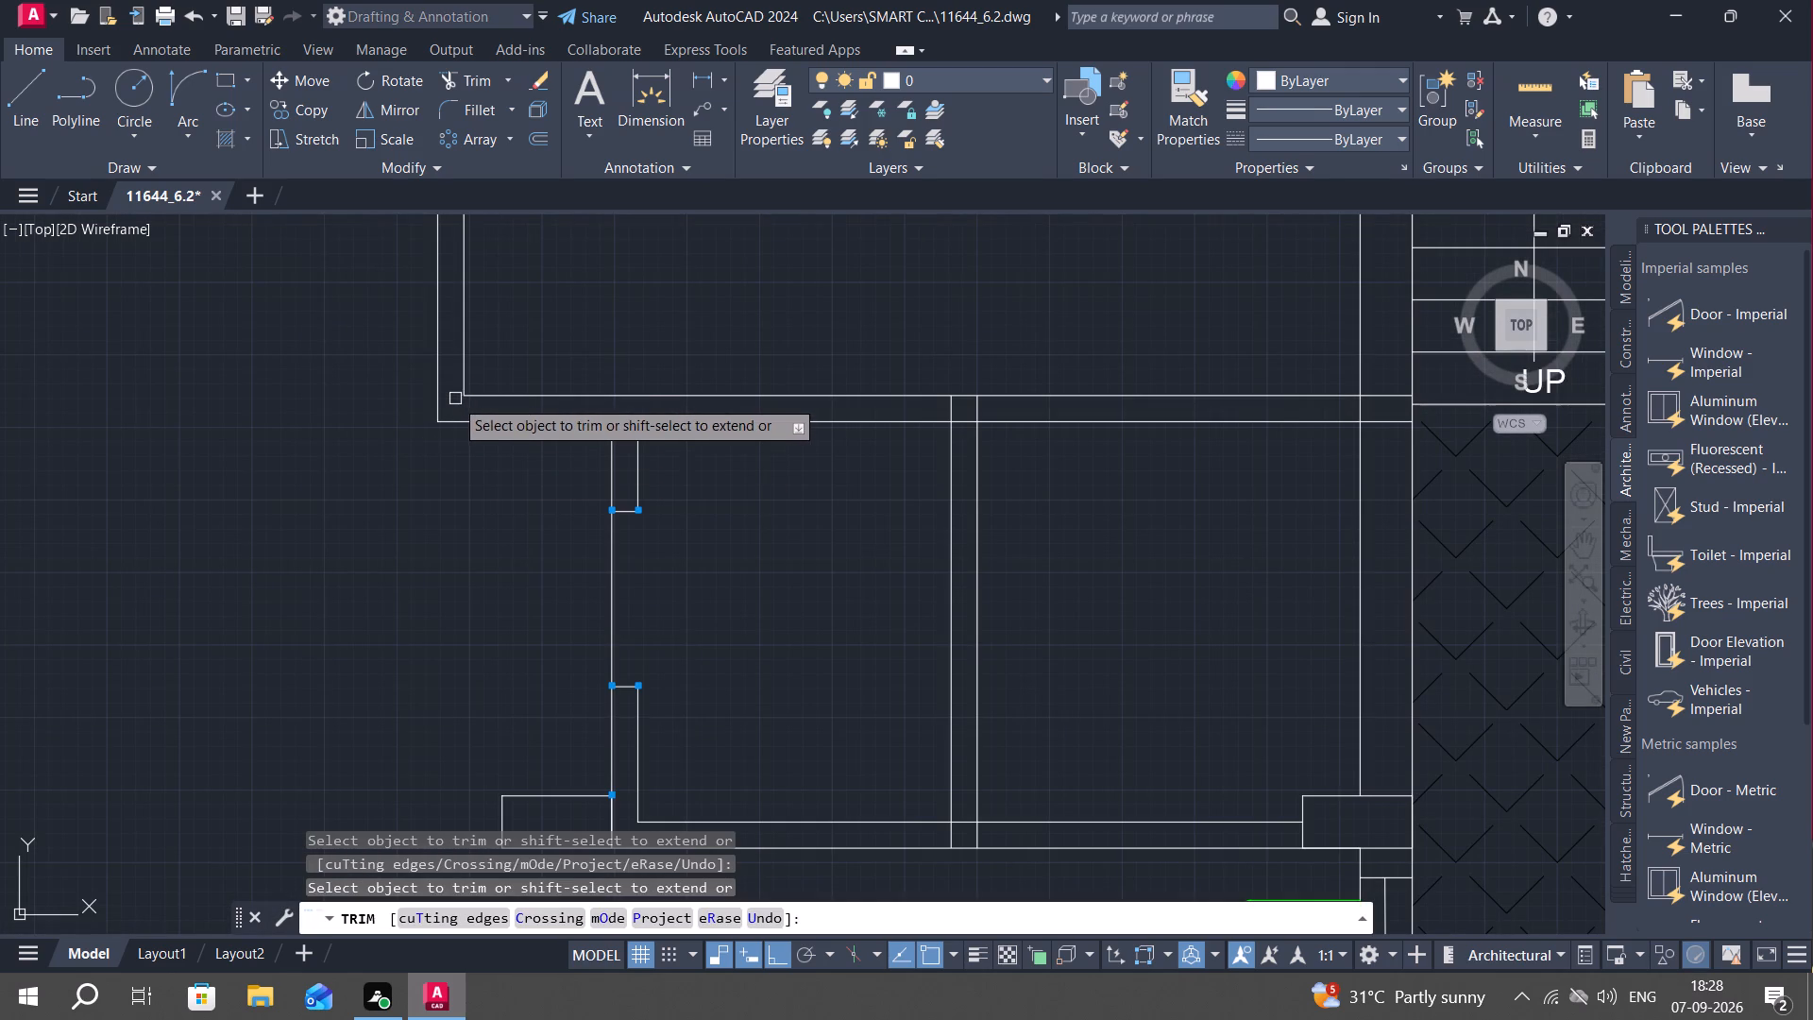
{"action": "key", "text": "Escape"}
Trim the two partition wall lines where they run into the thickness of the small room's lower wall.
{"action": "scroll", "coordinate": [471, 546], "scroll_direction": "down", "scroll_amount": 1}
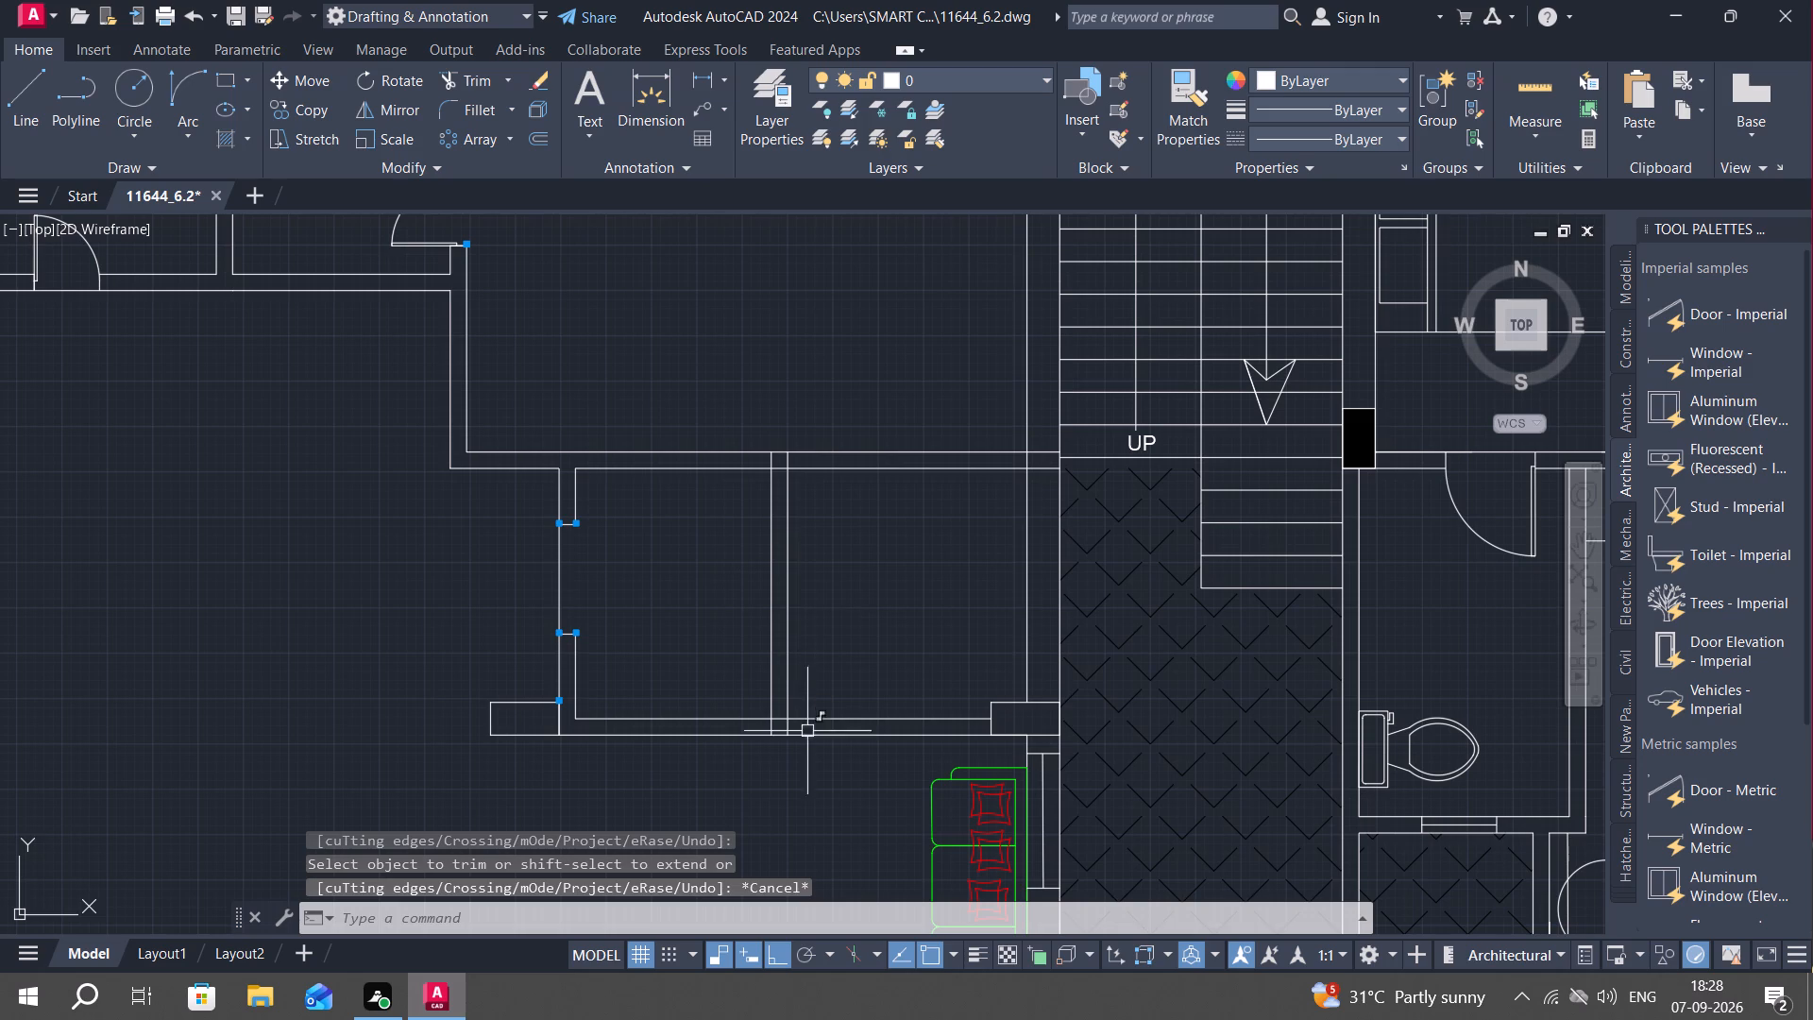
{"action": "type", "text": "TR"}
{"action": "key", "text": "space"}
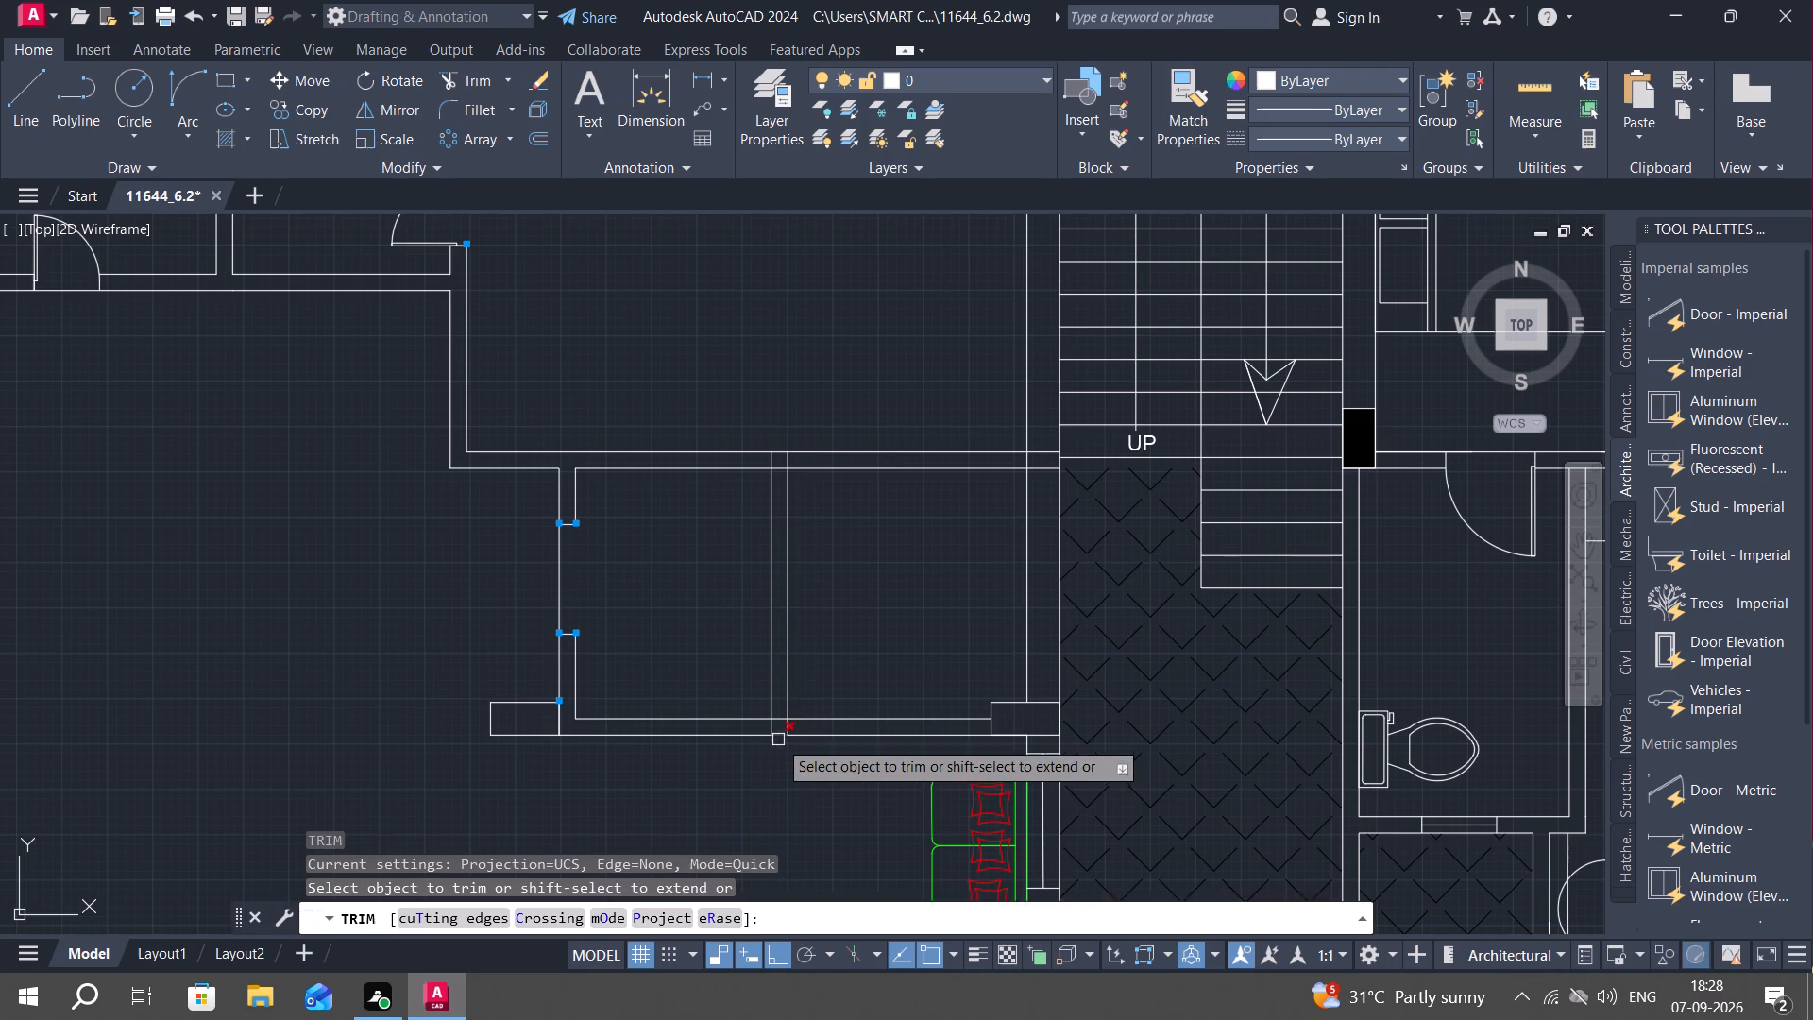
{"action": "scroll", "coordinate": [778, 736], "scroll_direction": "up", "scroll_amount": 2}
{"action": "left_click", "coordinate": [754, 717]}
{"action": "left_click", "coordinate": [791, 714]}
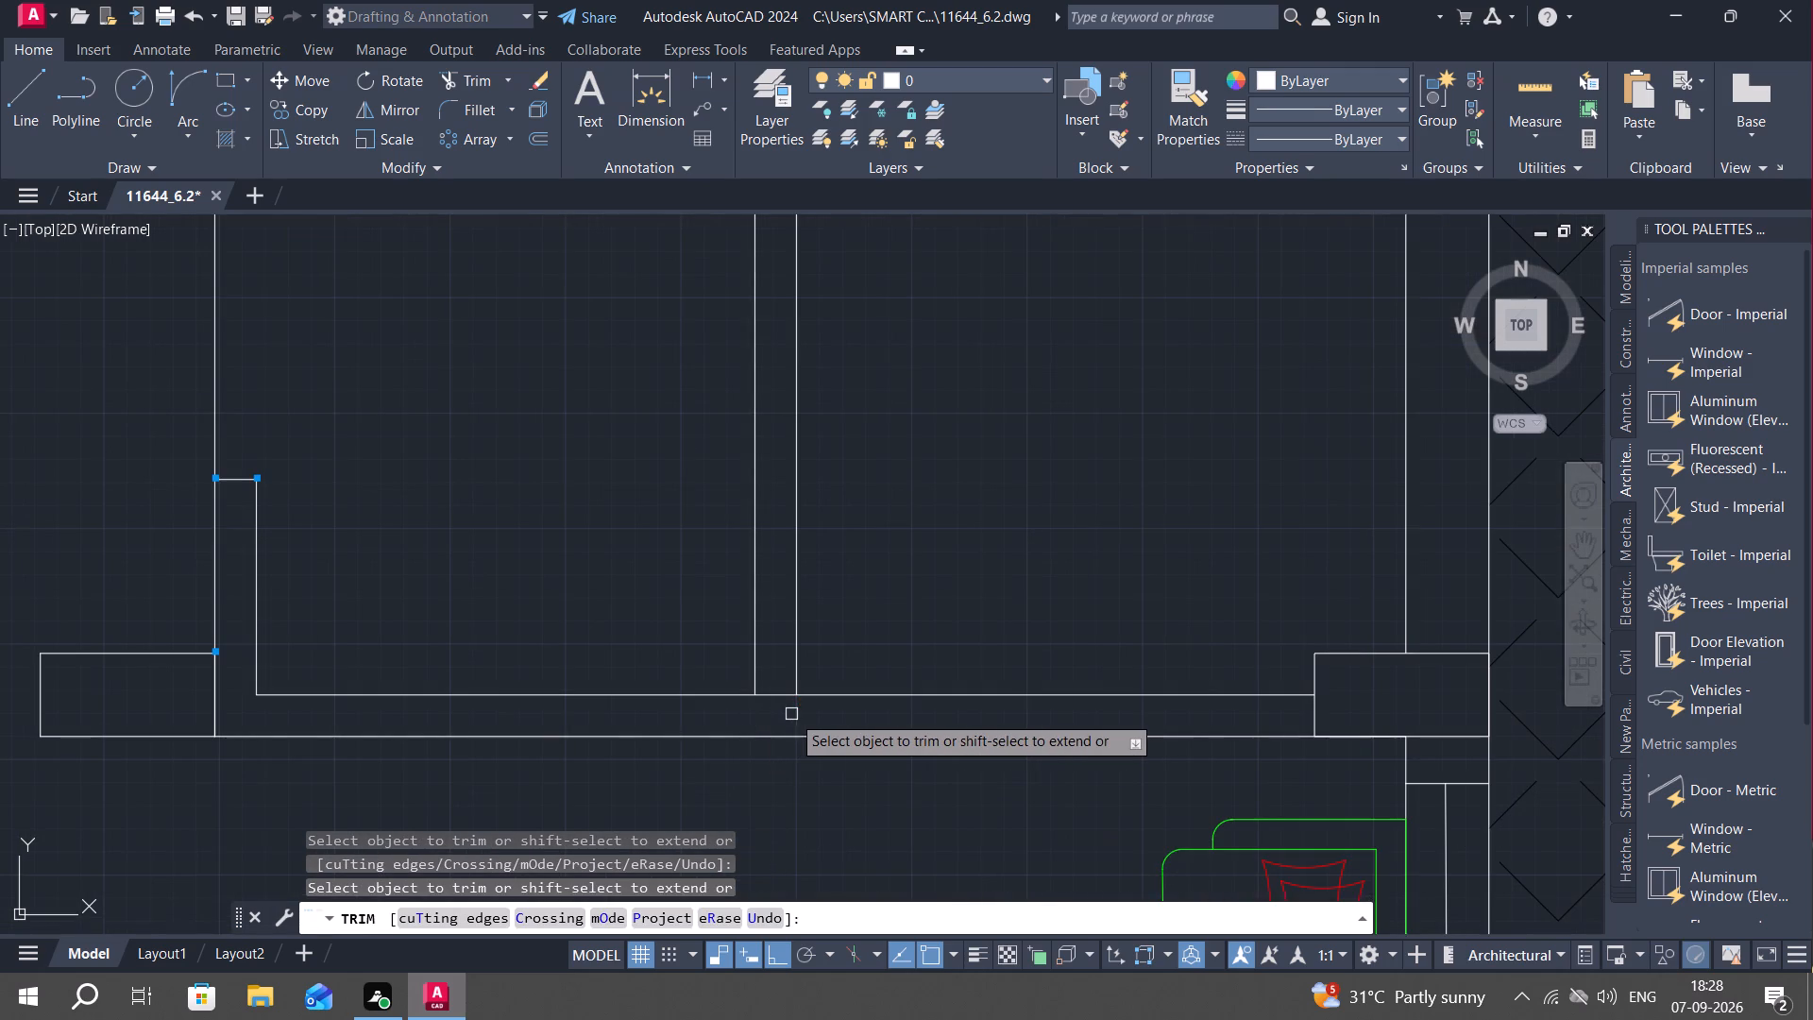
Quick-measure the distances inside the small room beside the partition and across the adjoining hall.
{"action": "scroll", "coordinate": [723, 755], "scroll_direction": "down", "scroll_amount": 2}
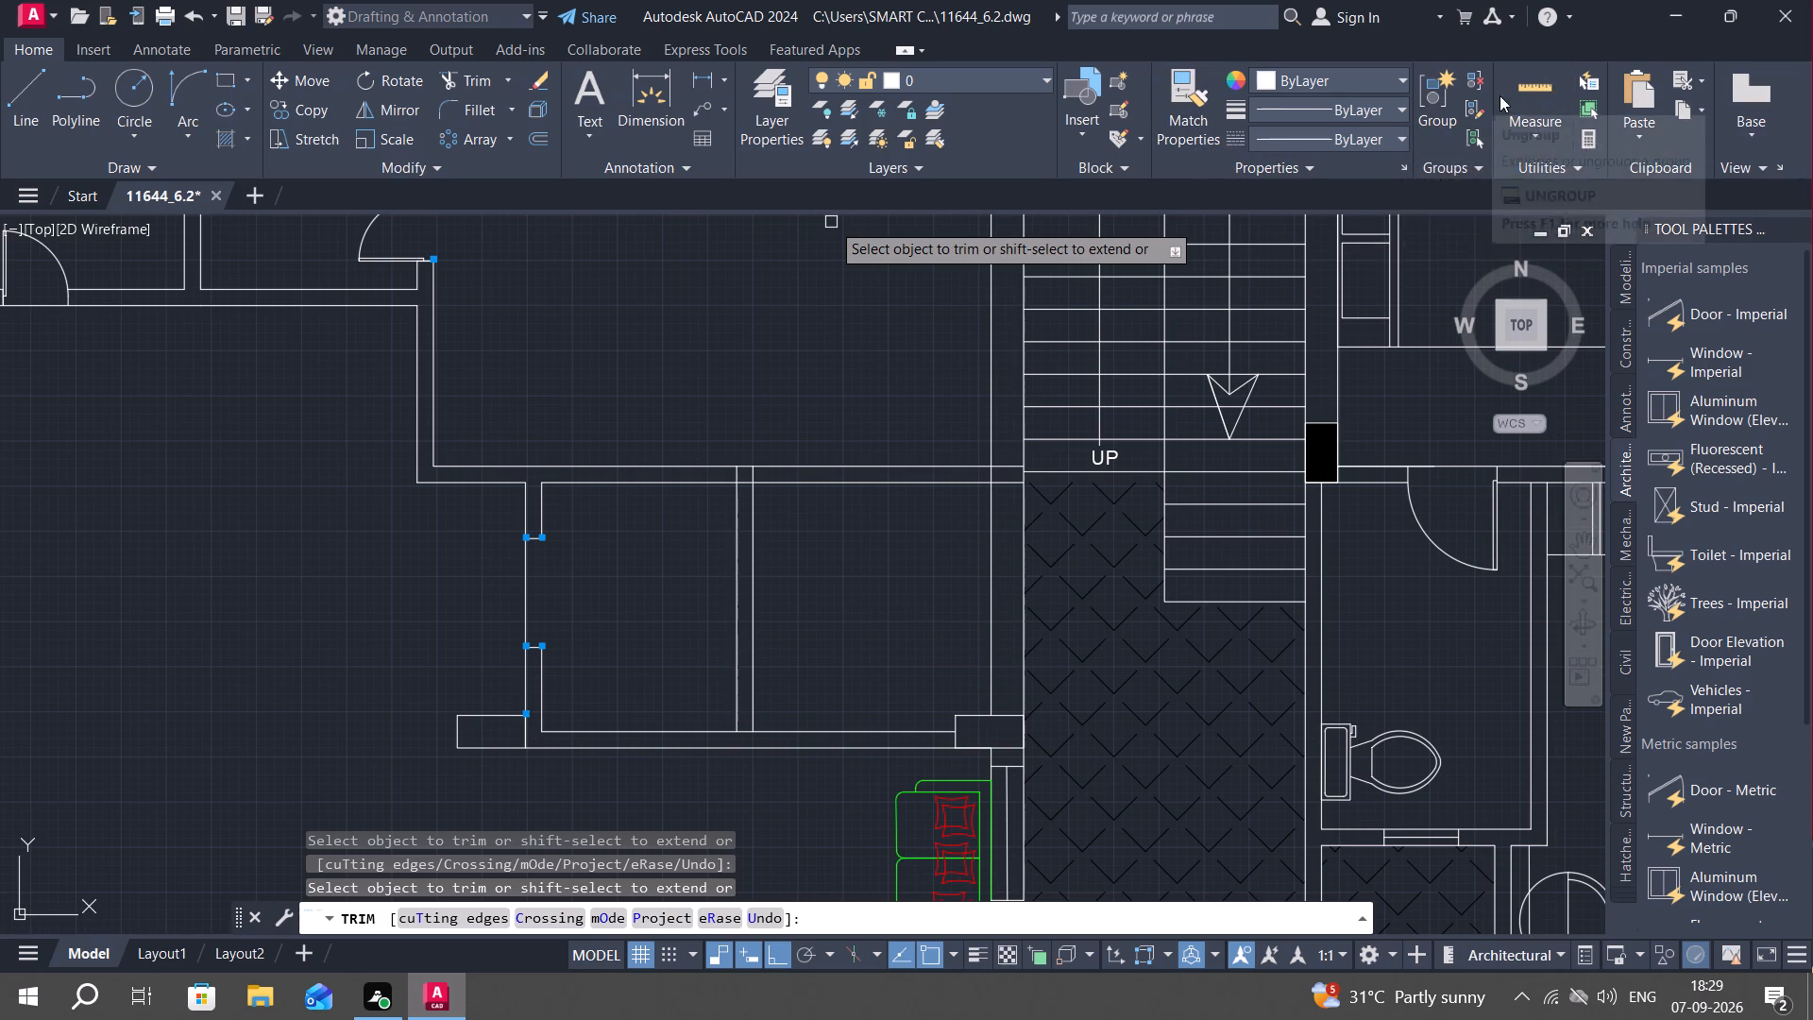
{"action": "left_click", "coordinate": [1529, 92]}
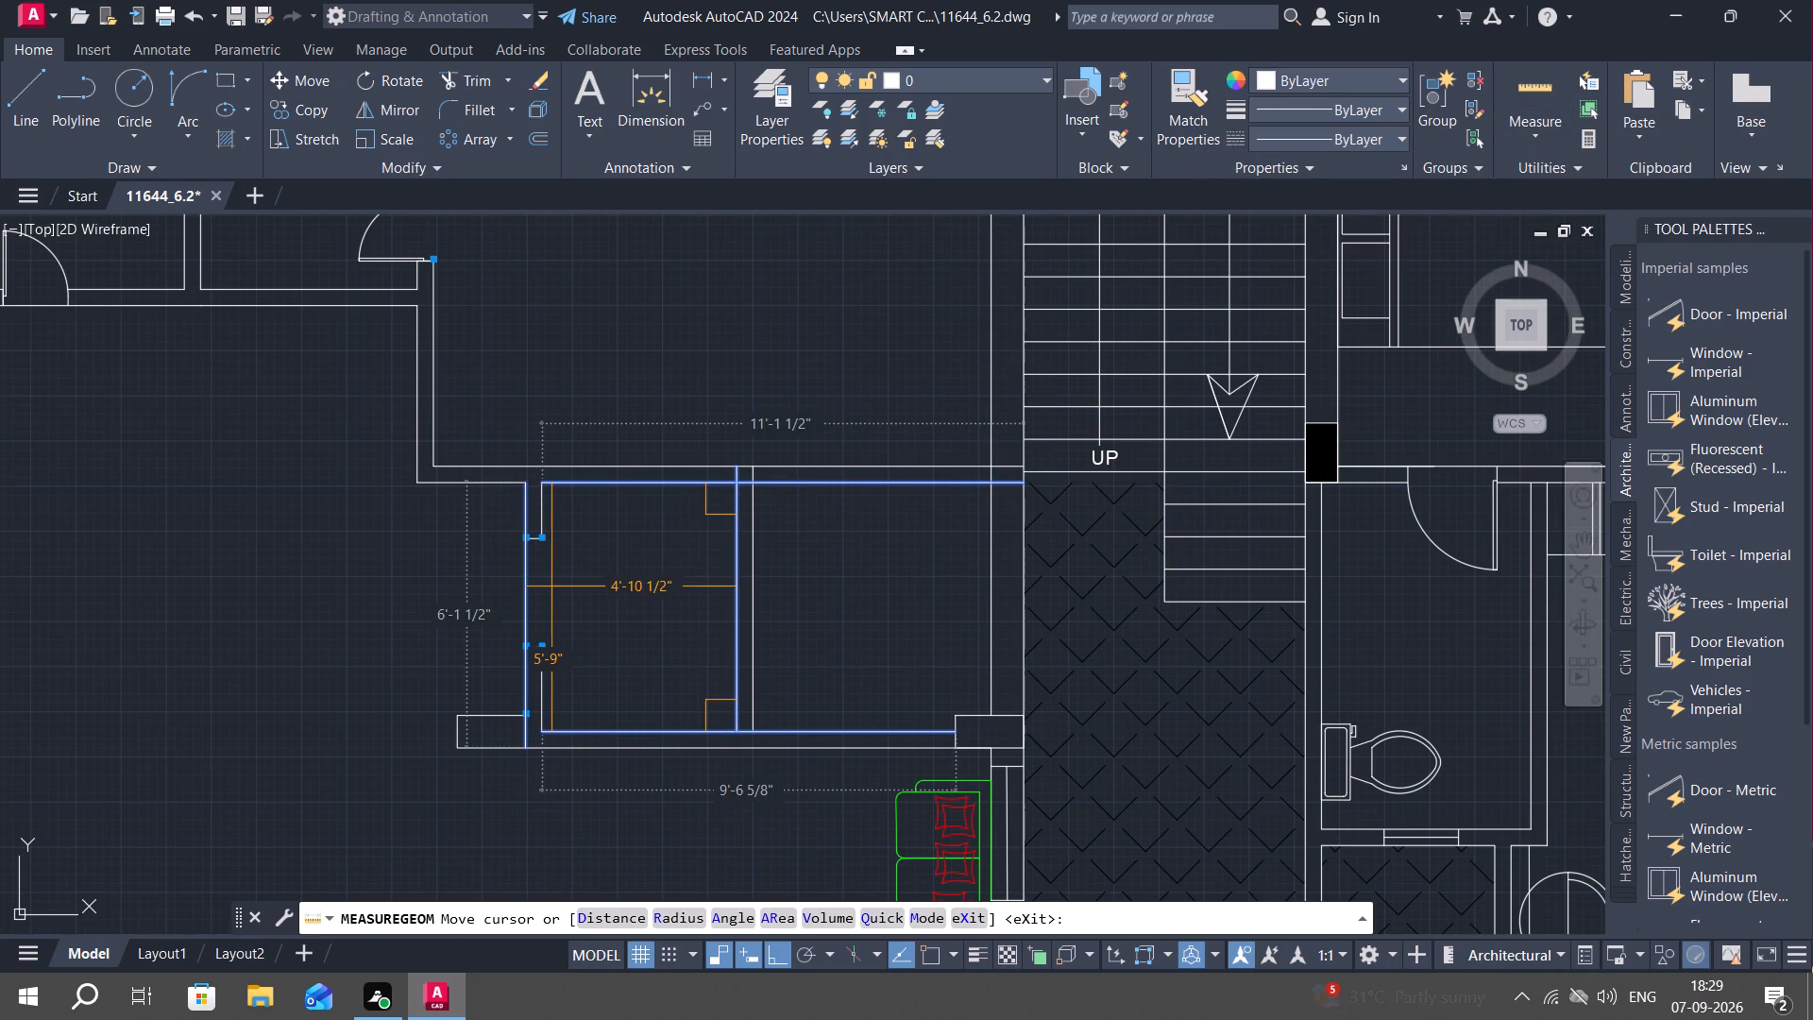
{"action": "key", "text": "Escape"}
{"action": "left_click", "coordinate": [539, 515]}
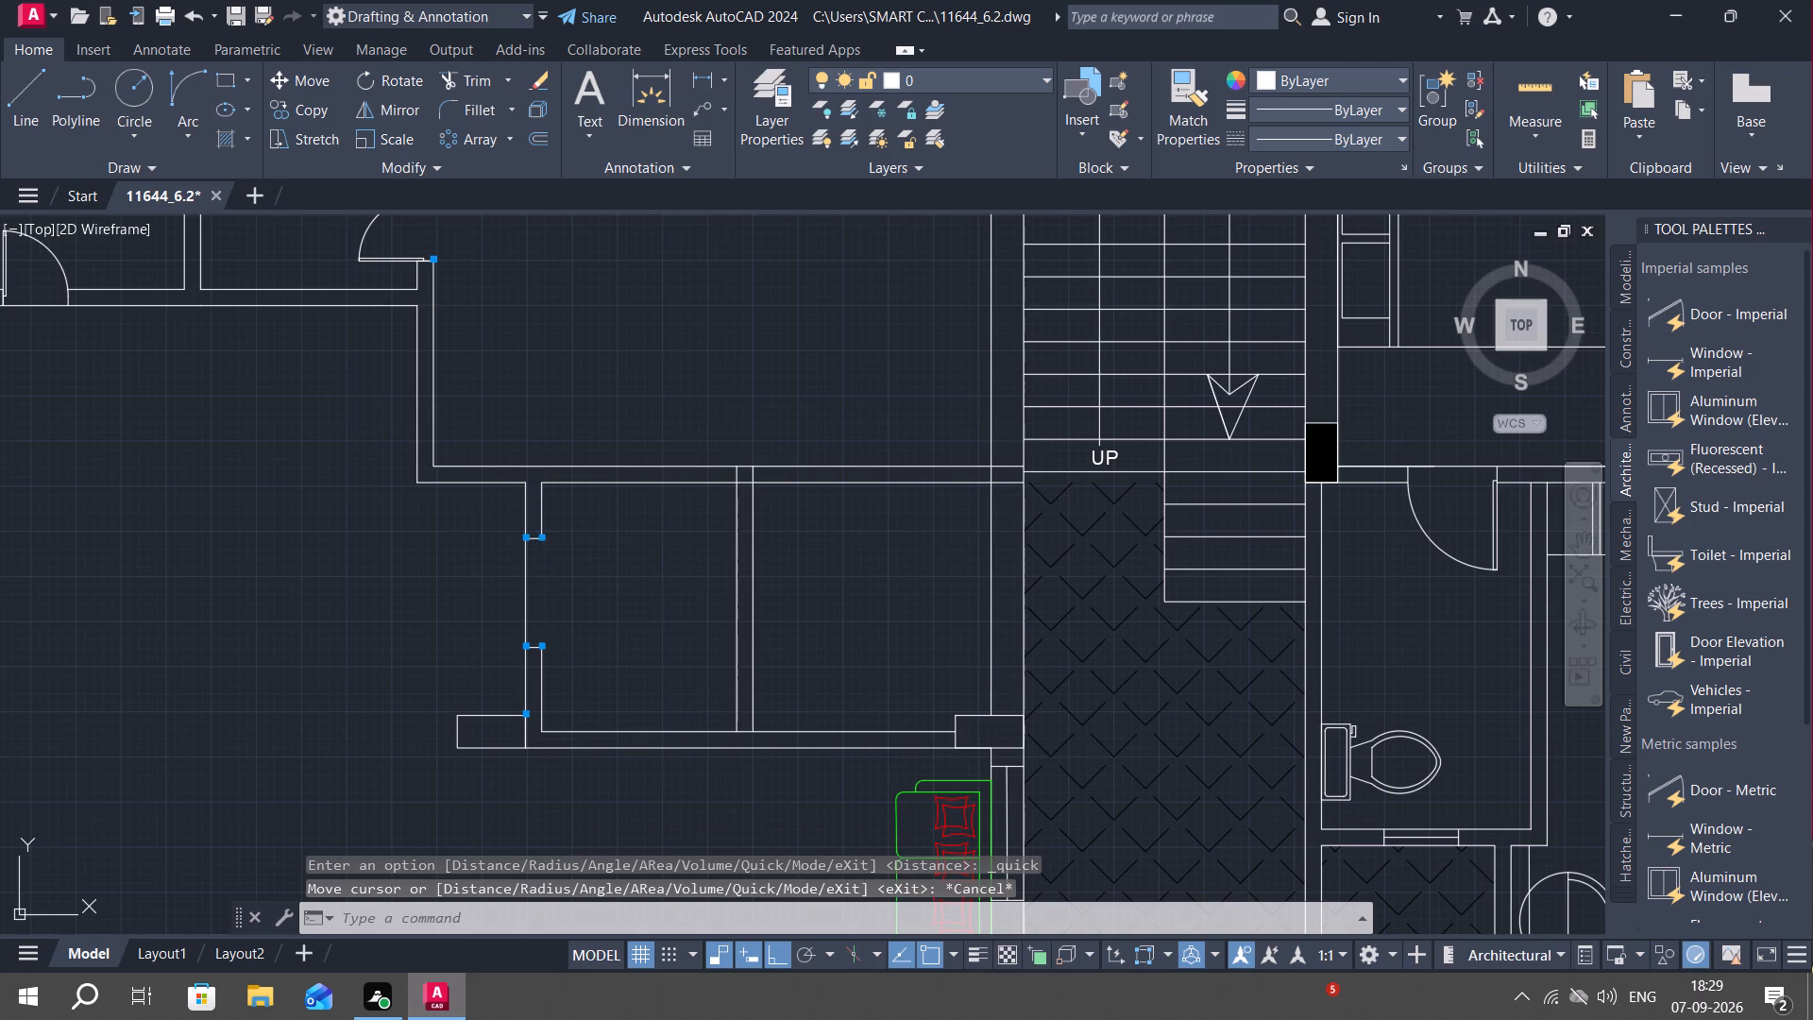
{"action": "left_click", "coordinate": [539, 673]}
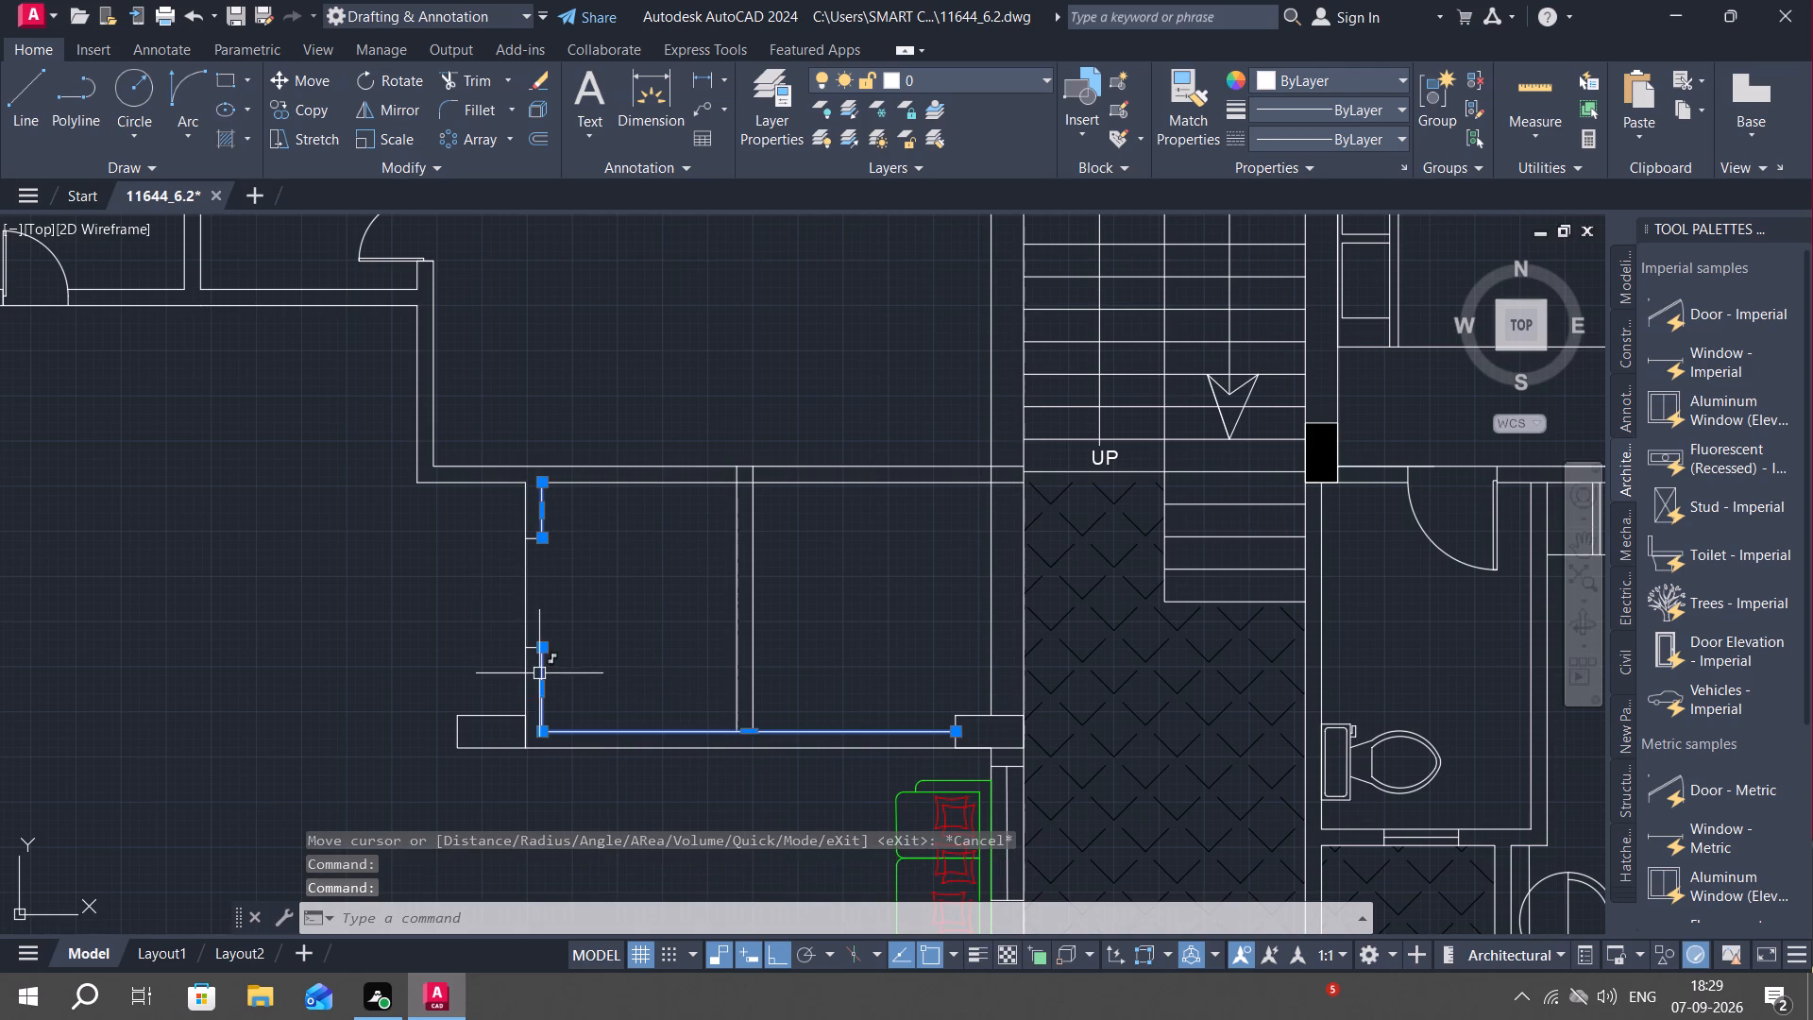
{"action": "scroll", "coordinate": [575, 603], "scroll_direction": "down", "scroll_amount": 2}
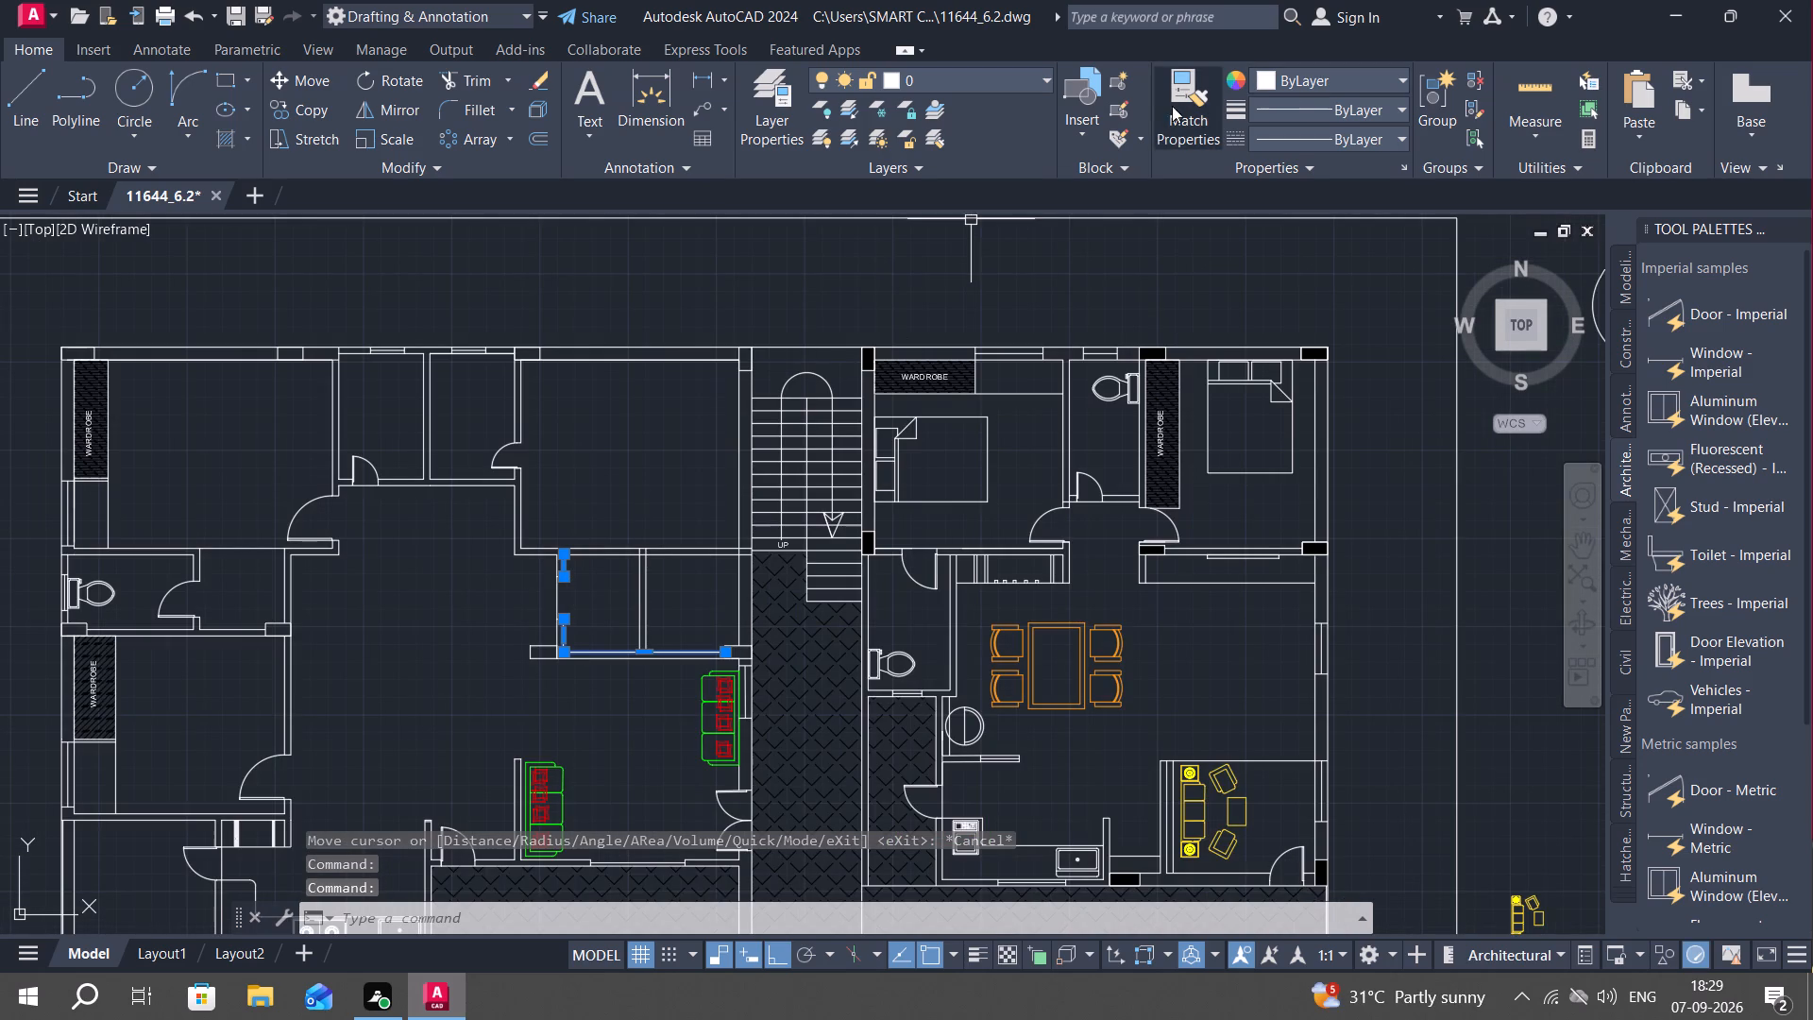
{"action": "left_click", "coordinate": [1509, 89]}
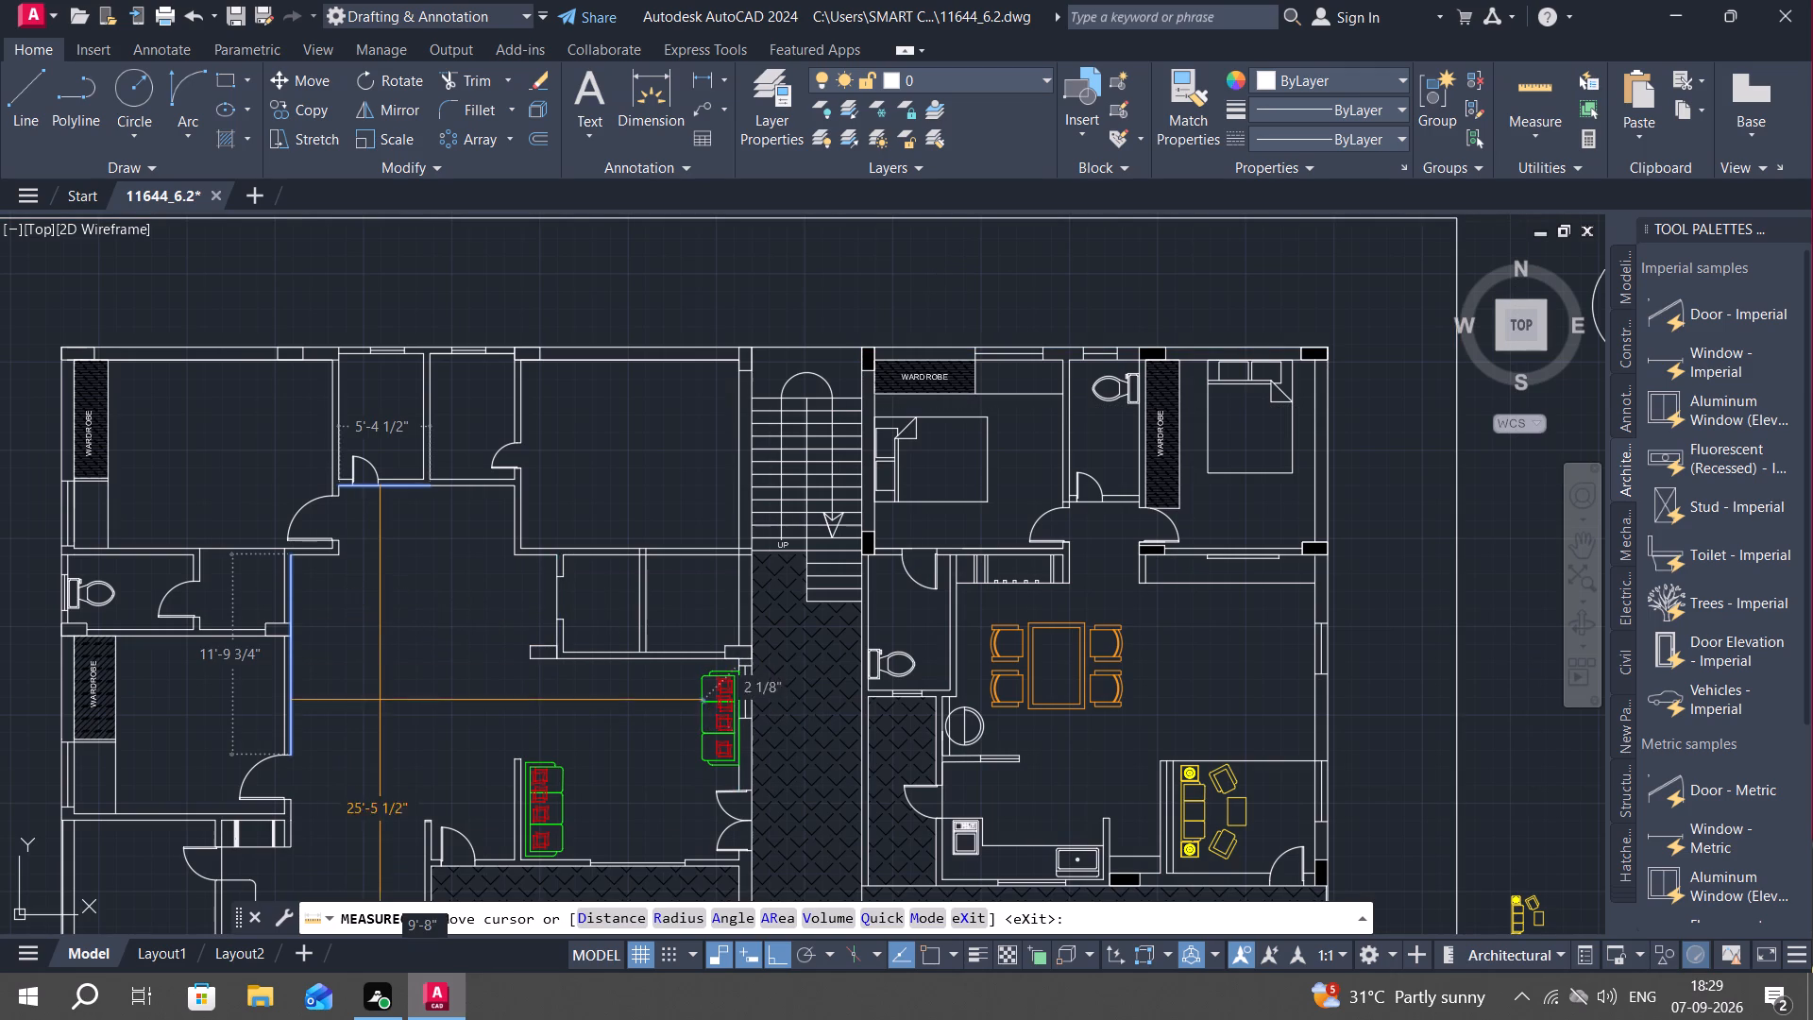
{"action": "key", "text": "Escape"}
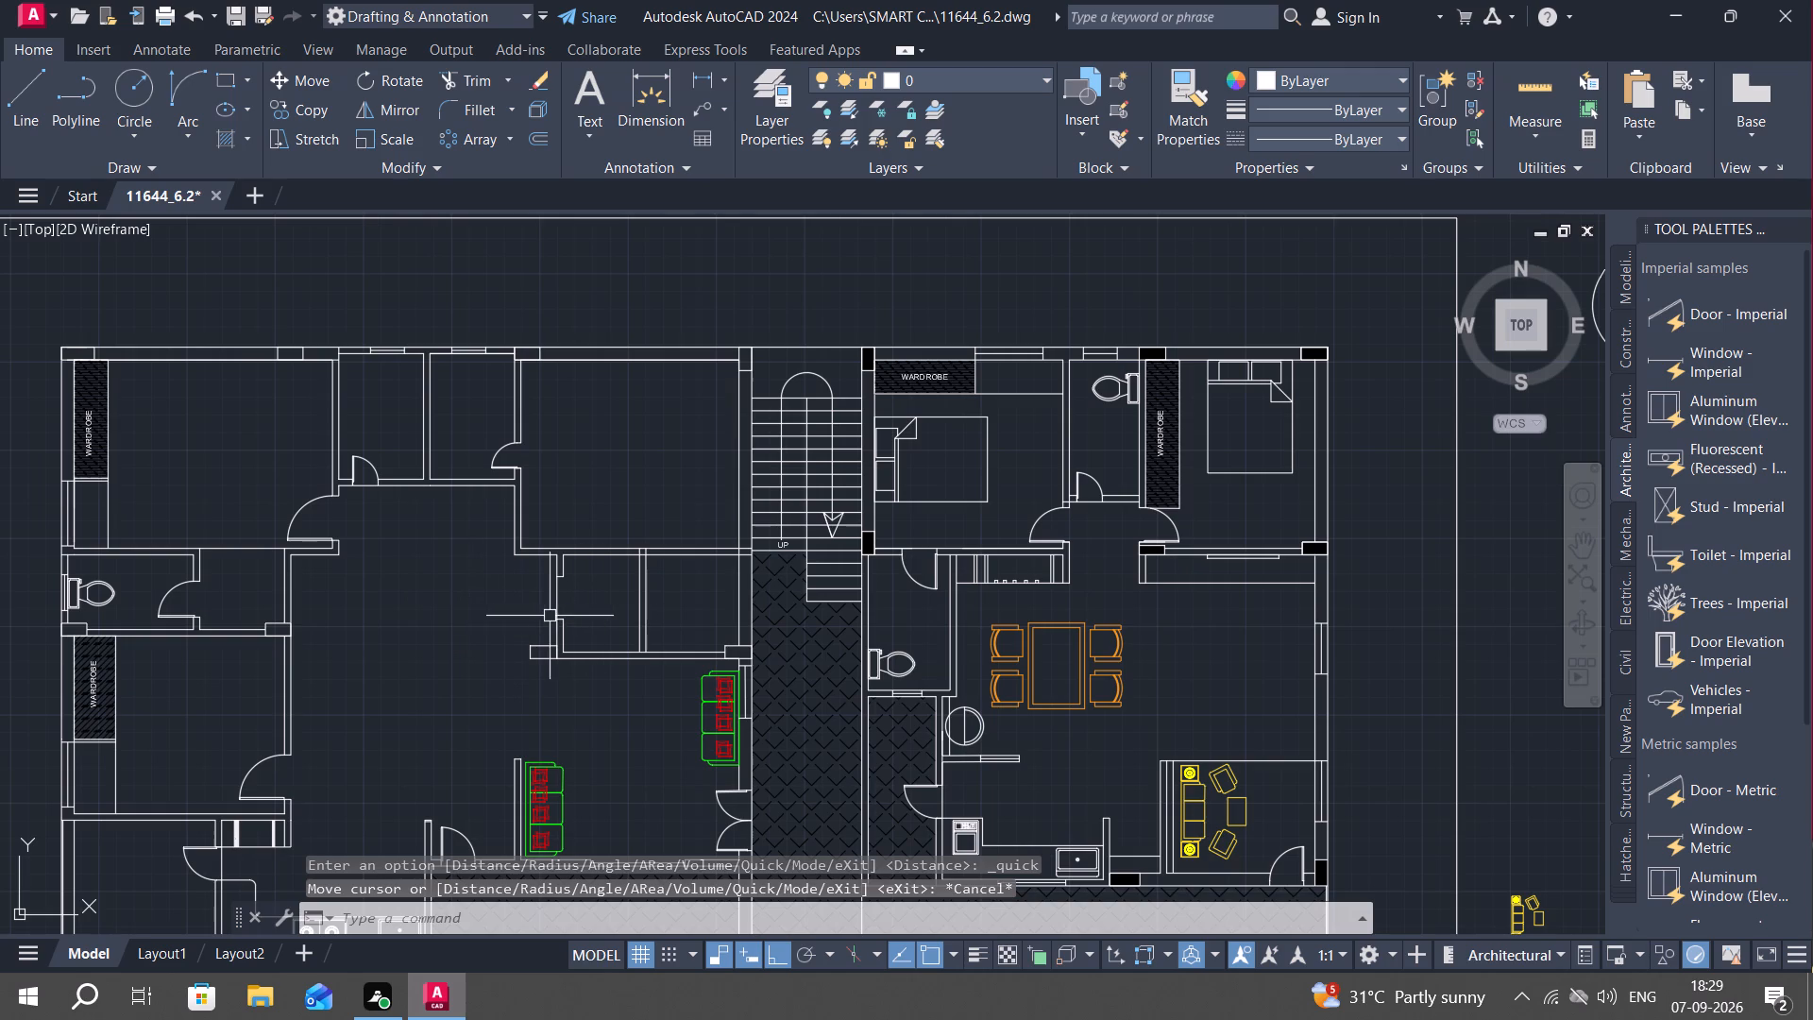
Trim away both remaining inner segments of the vertical wall and the two short lines that bound its opening.
{"action": "scroll", "coordinate": [553, 616], "scroll_direction": "up", "scroll_amount": 2}
{"action": "left_click", "coordinate": [569, 645]}
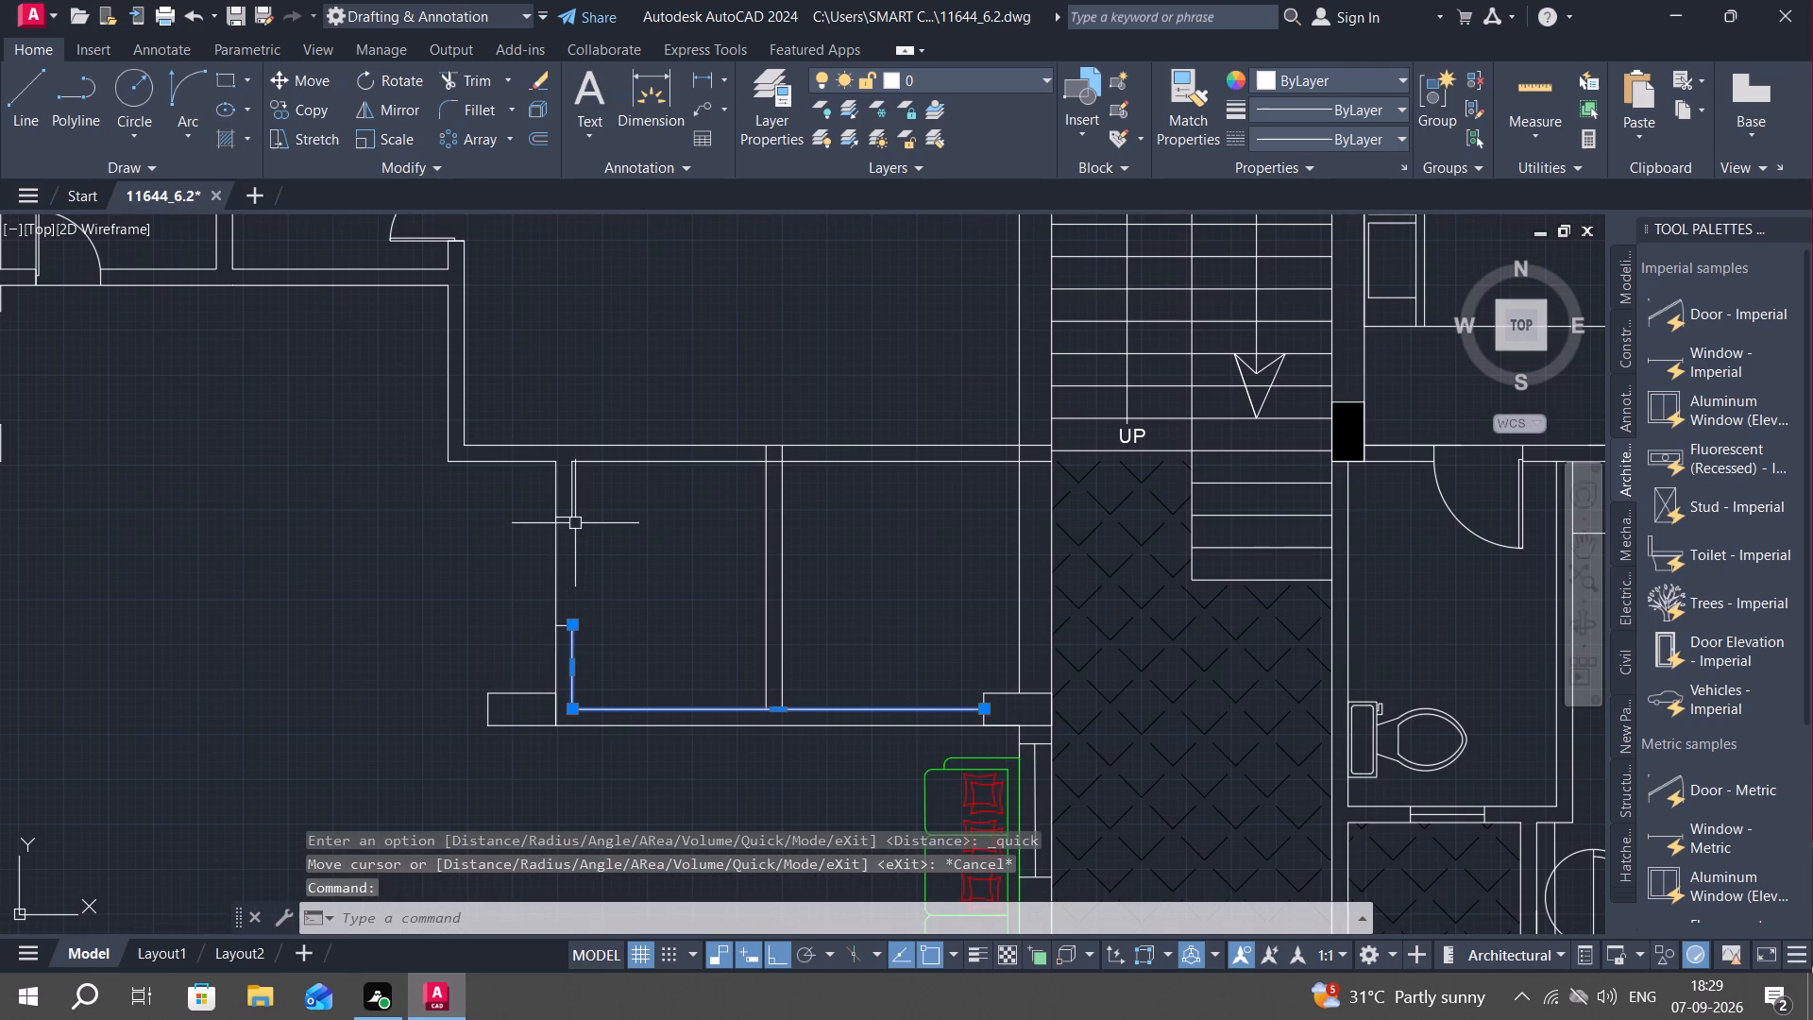
{"action": "key", "text": "Escape"}
{"action": "type", "text": "TR"}
{"action": "key", "text": "space"}
{"action": "left_click", "coordinate": [575, 501]}
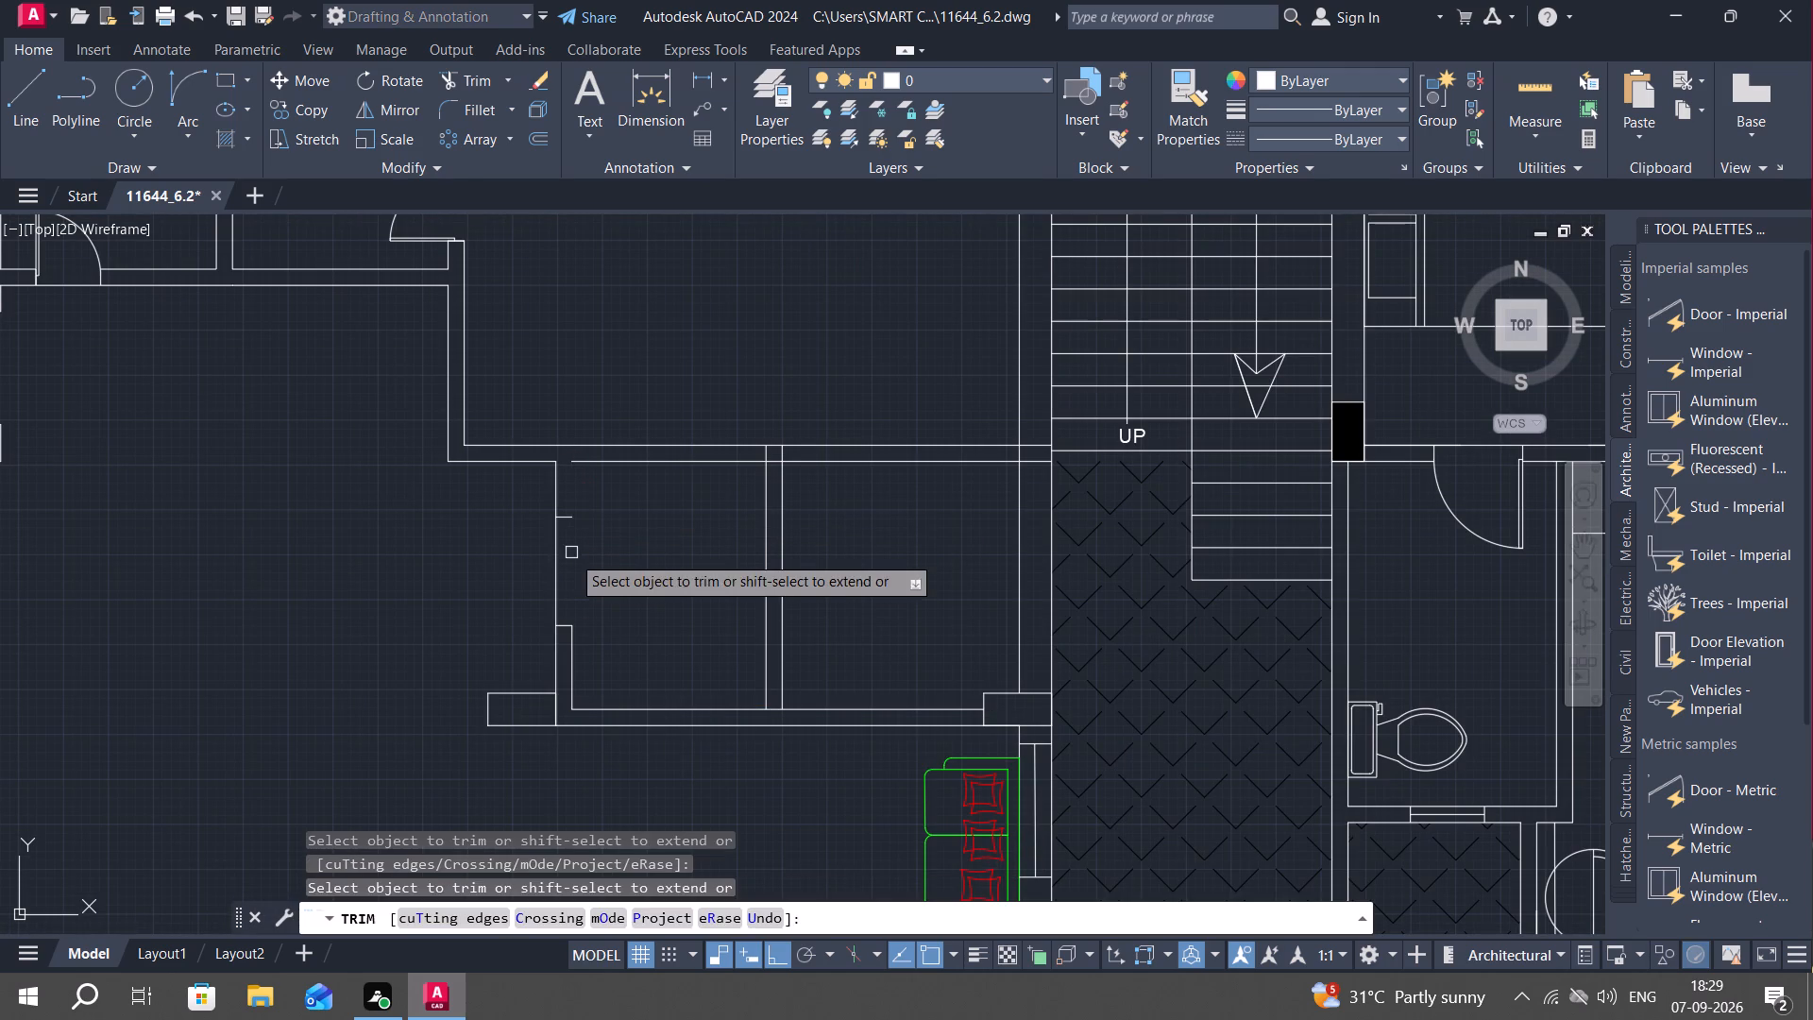
{"action": "left_click", "coordinate": [573, 650]}
{"action": "left_click", "coordinate": [567, 623]}
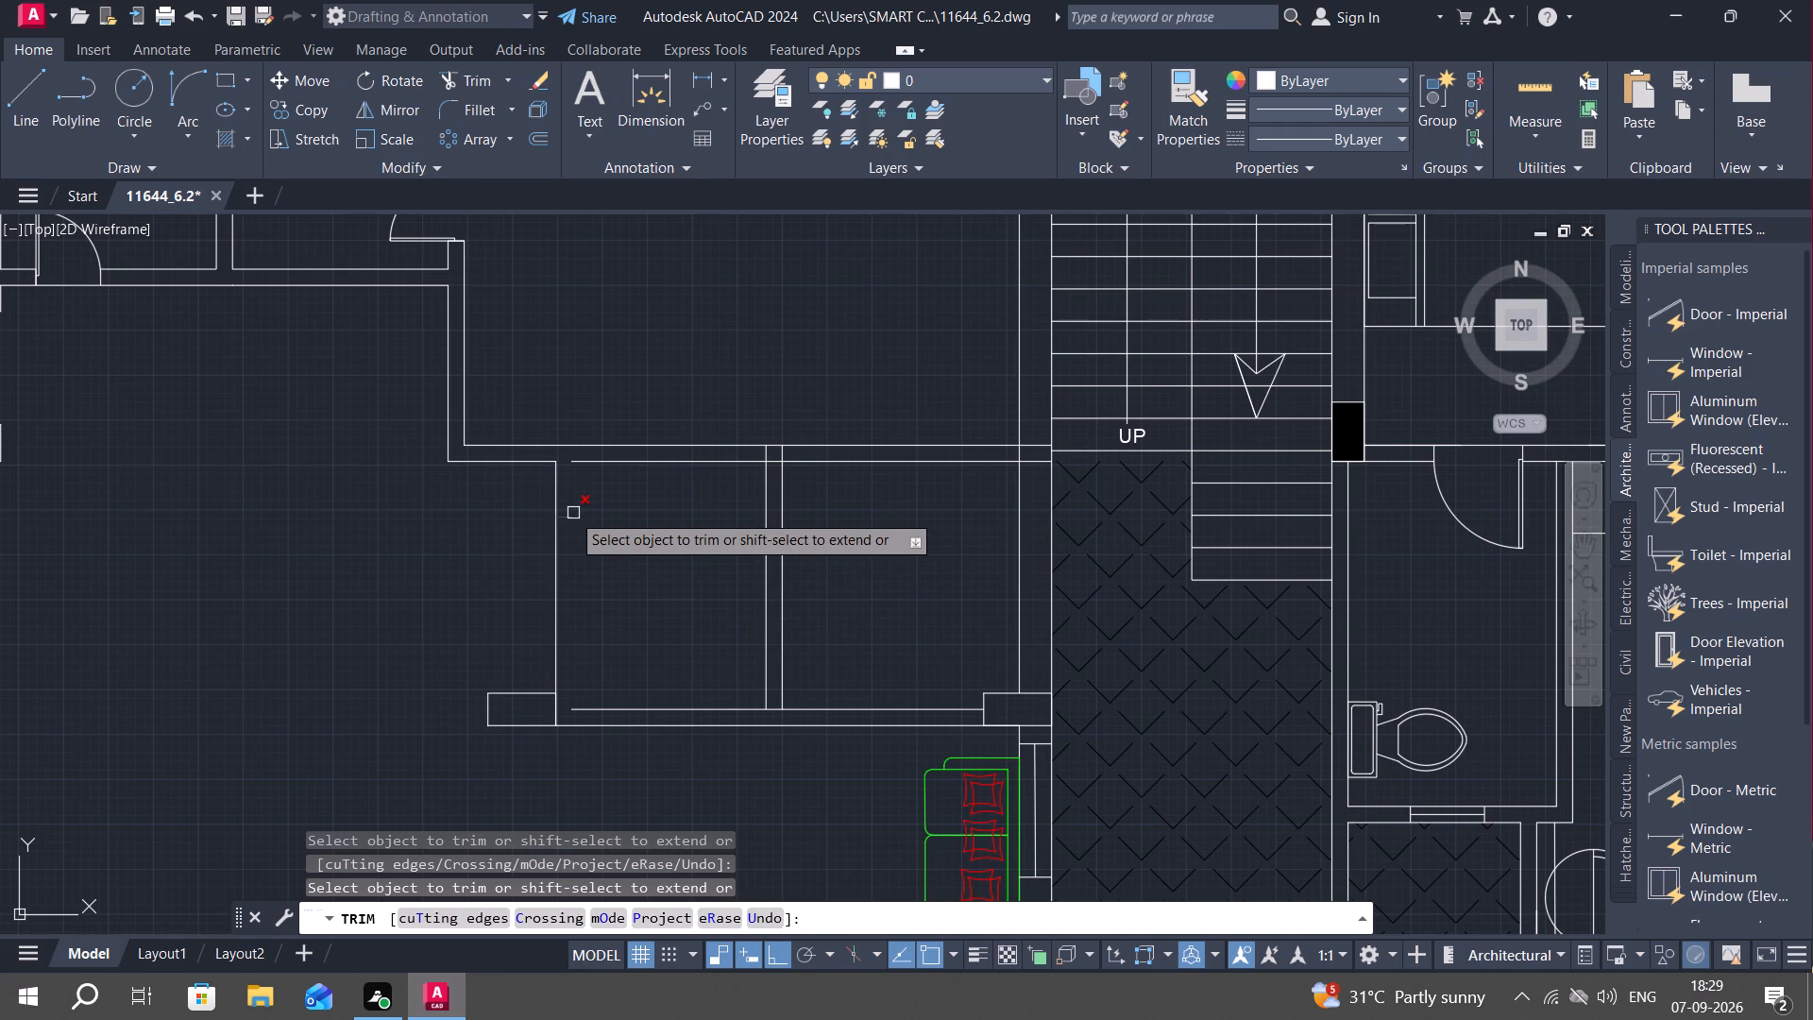
{"action": "left_click", "coordinate": [571, 513]}
{"action": "key", "text": "Escape"}
Offset the partition's hall-side line and the remaining outer vertical wall line 4.5" each towards the hall.
{"action": "key", "text": "o"}
{"action": "key", "text": "space"}
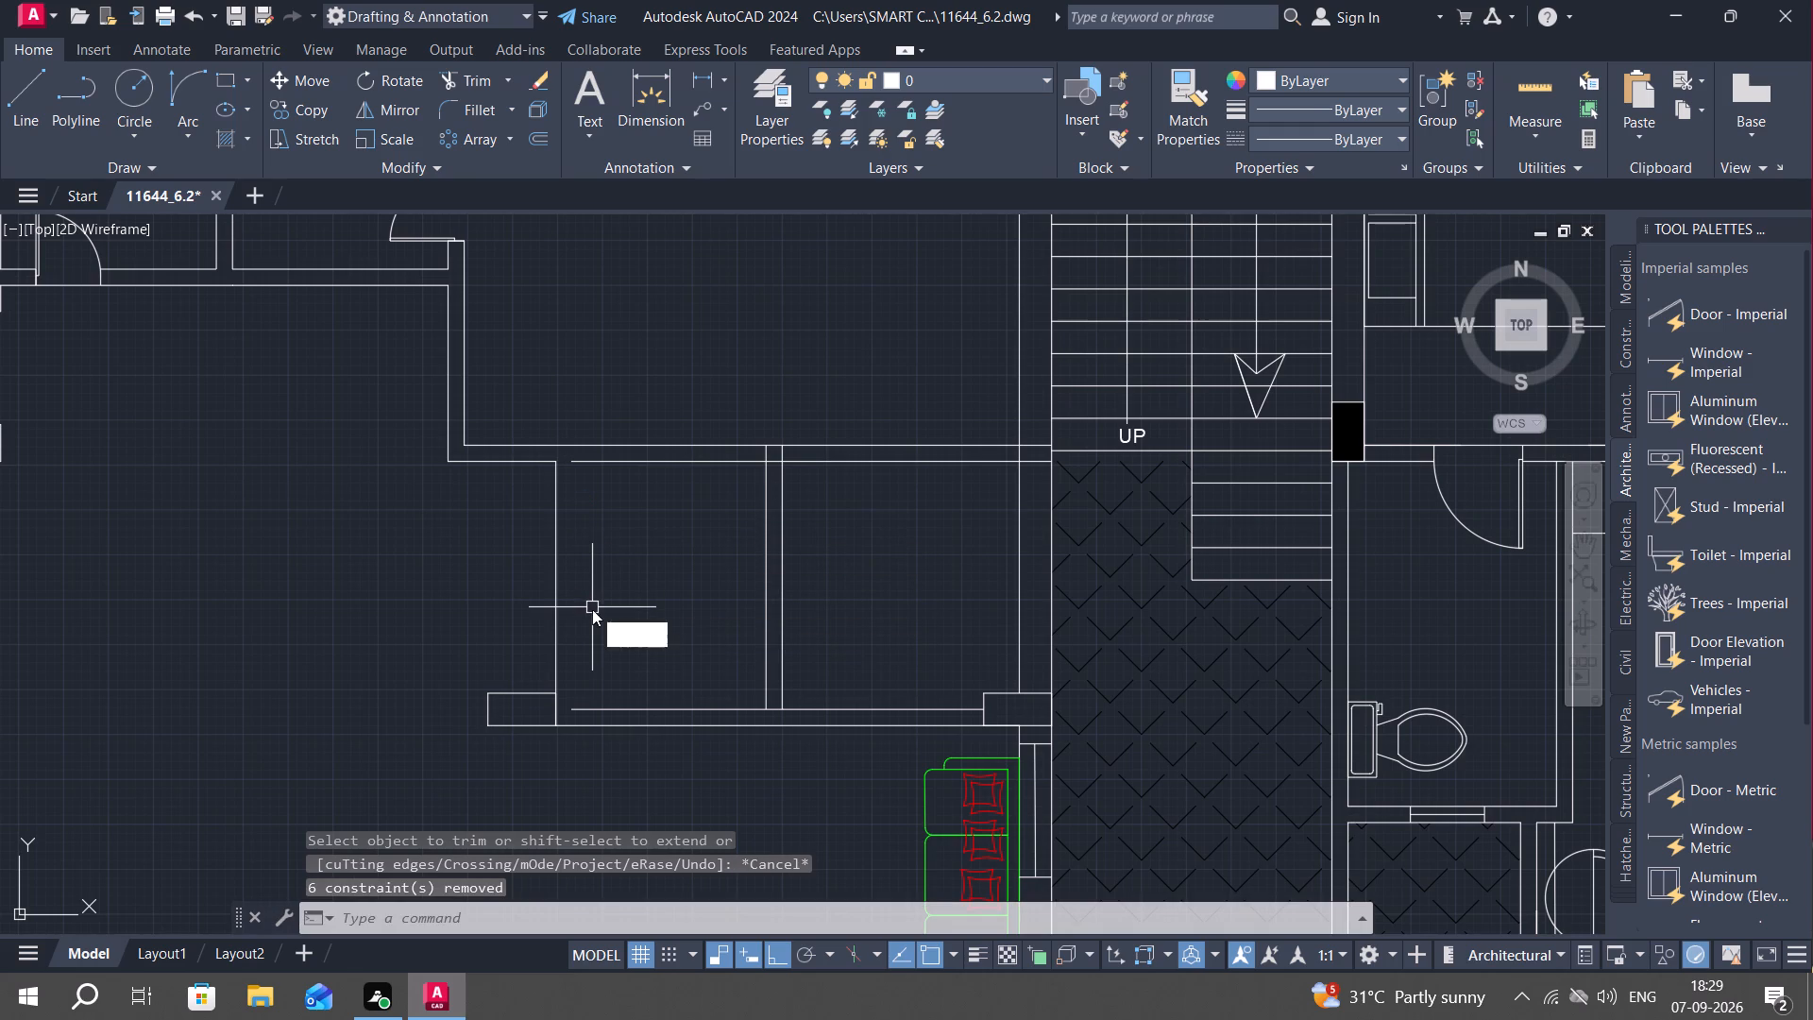
{"action": "type", "text": "4.5\""}
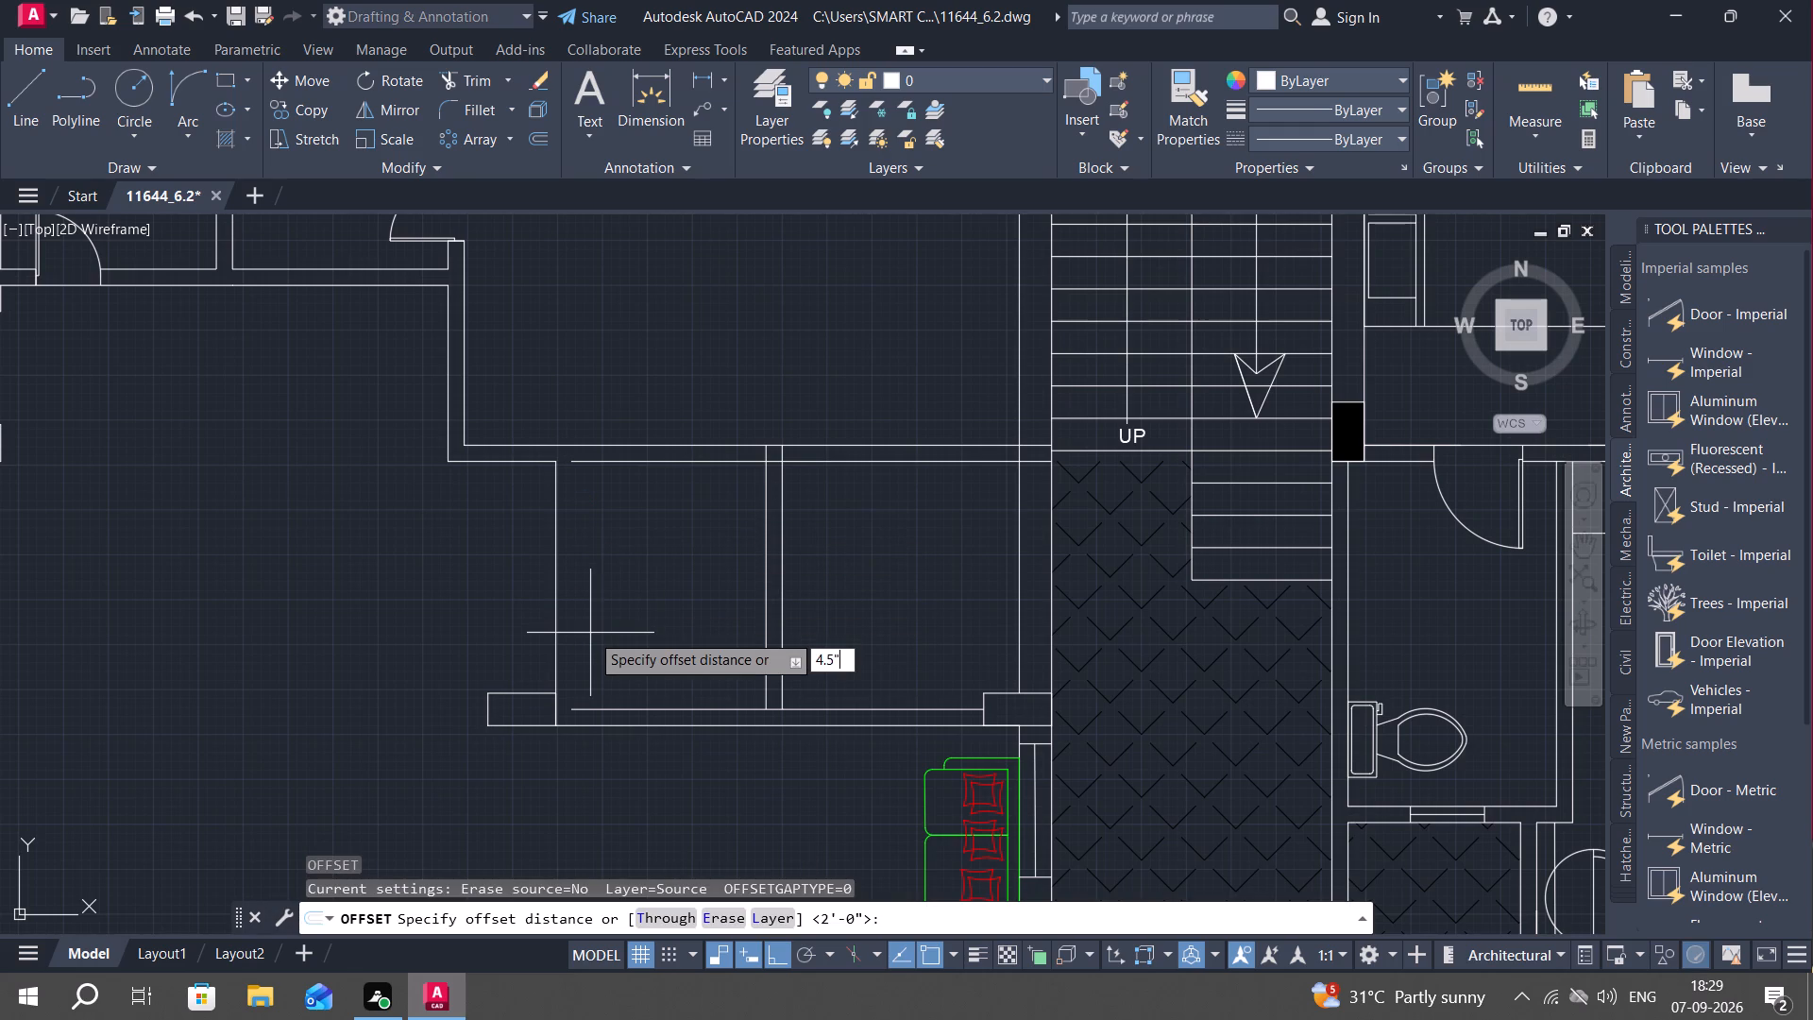
{"action": "key", "text": "space"}
{"action": "left_click", "coordinate": [764, 654]}
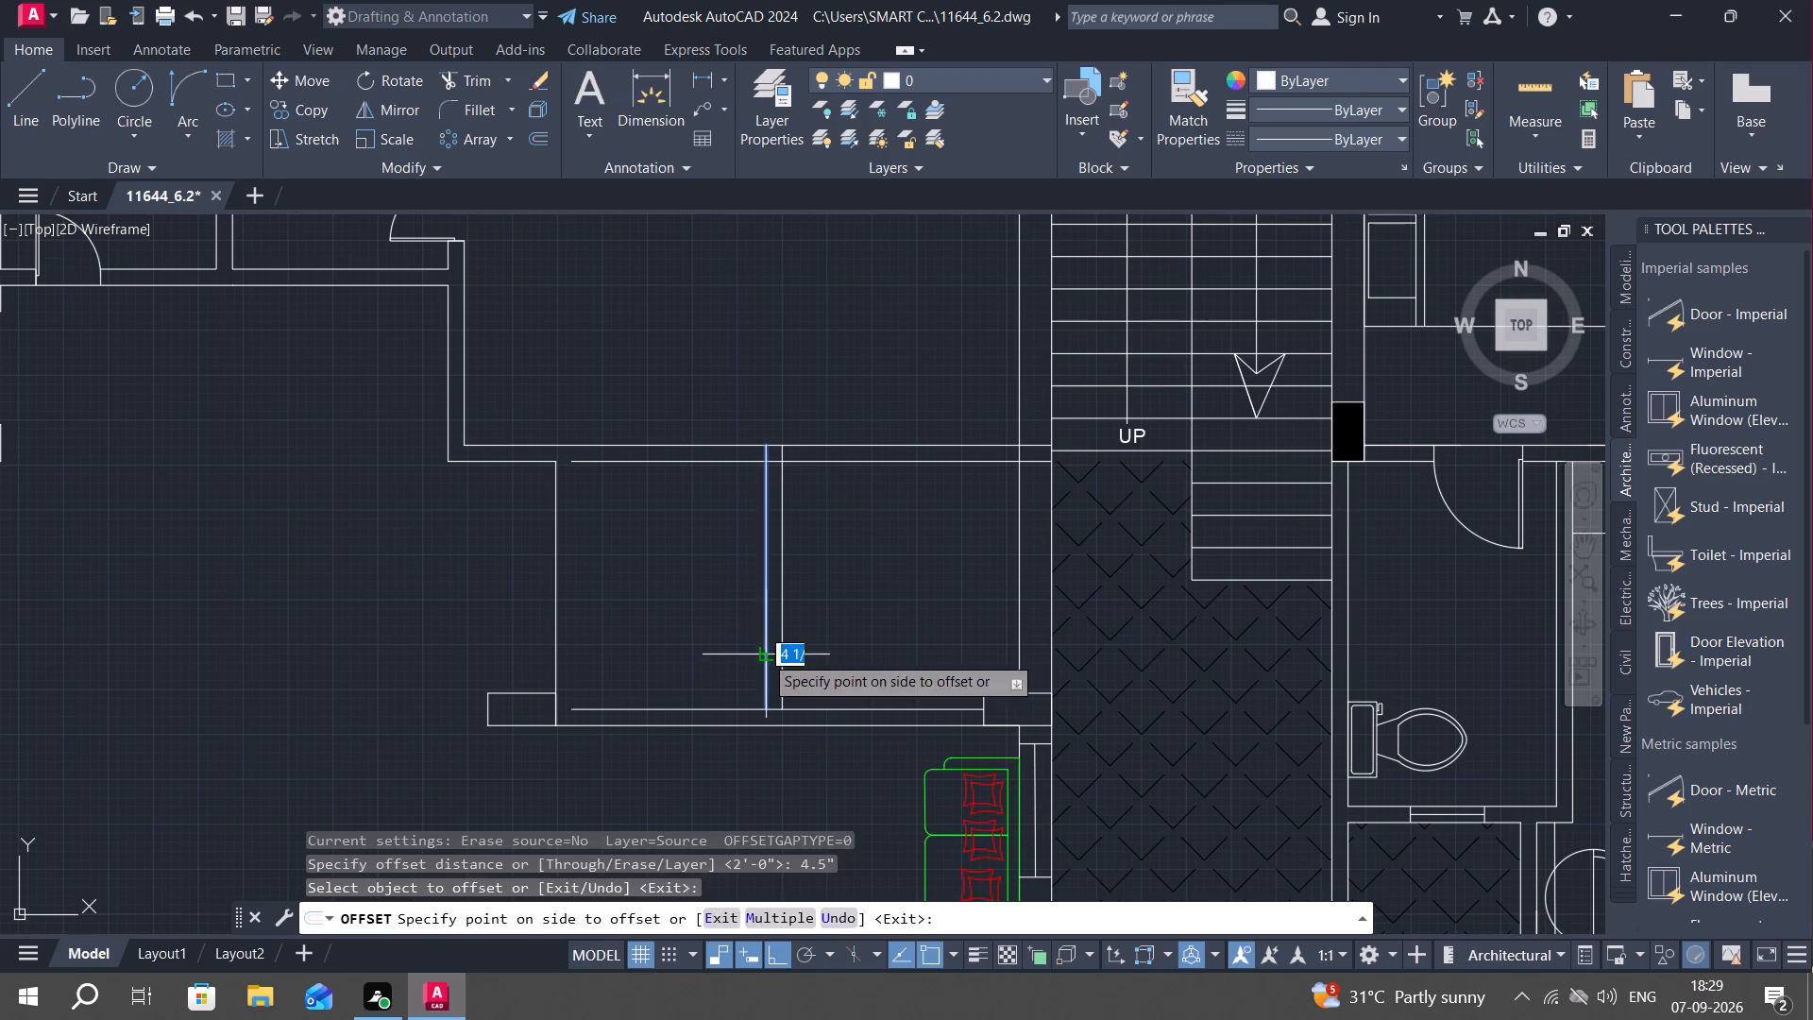
{"action": "left_click", "coordinate": [715, 669]}
{"action": "left_click", "coordinate": [553, 615]}
{"action": "left_click", "coordinate": [394, 620]}
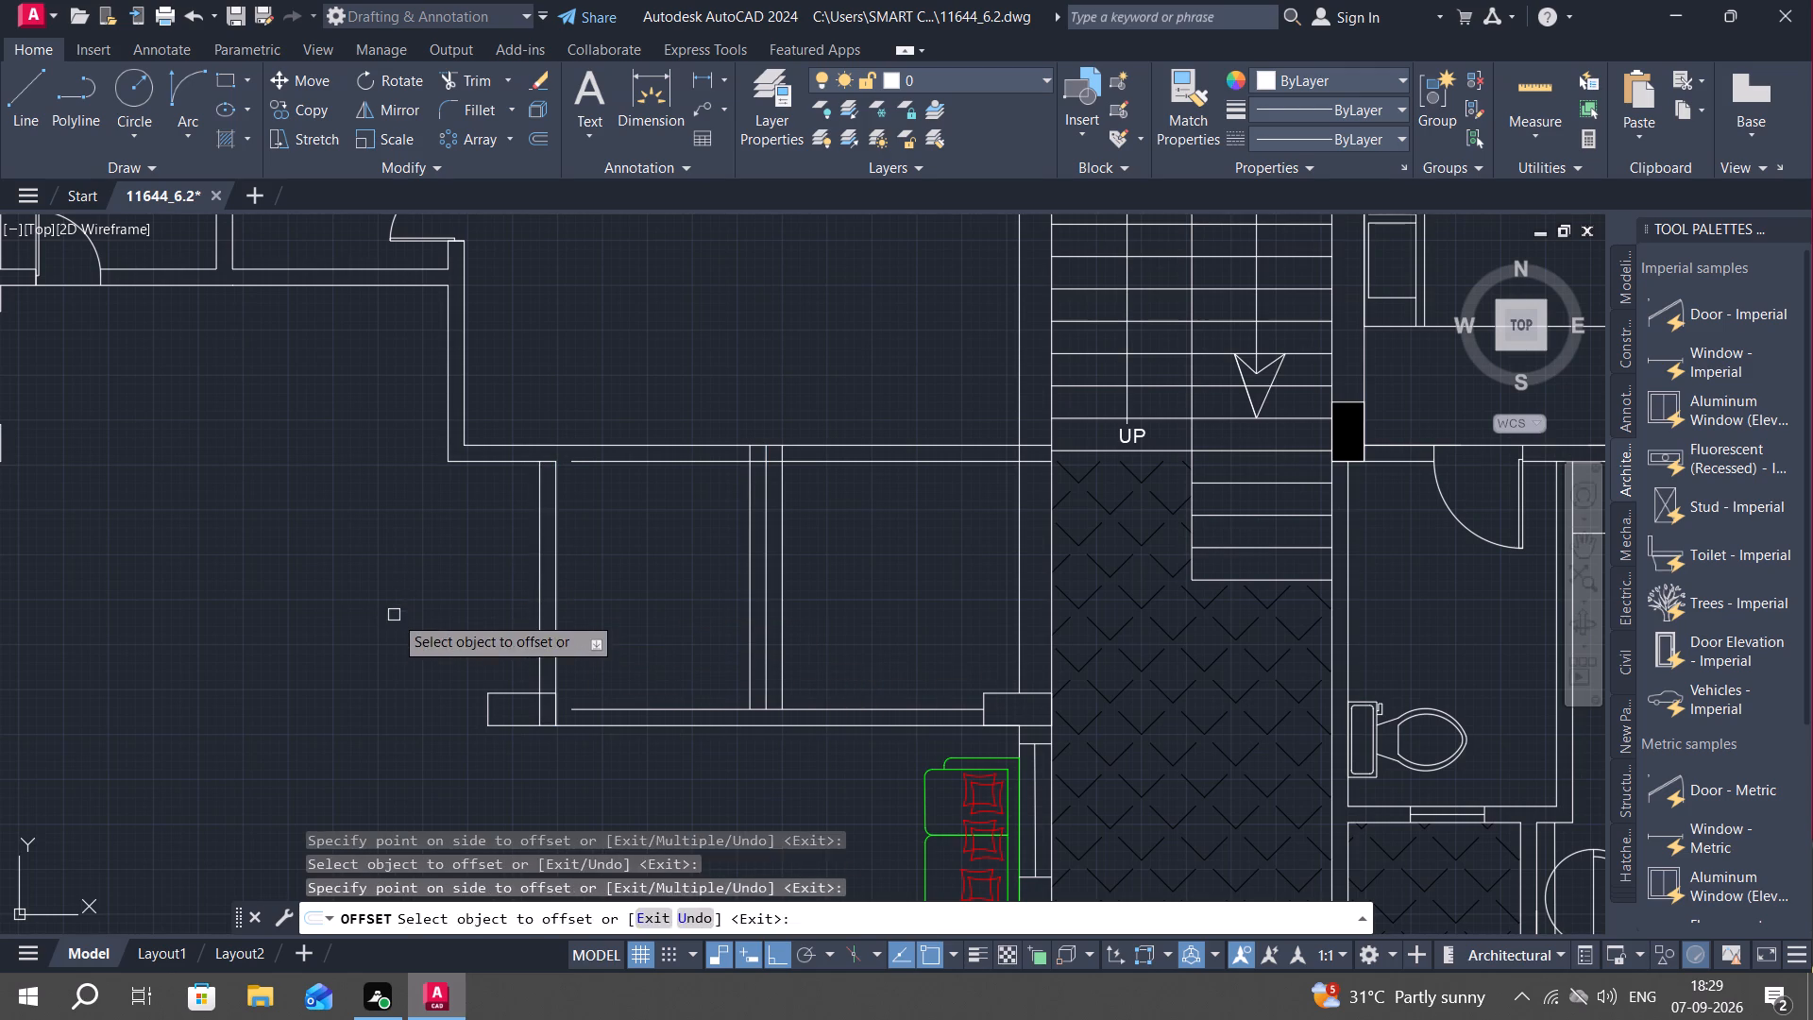
{"action": "key", "text": "Escape"}
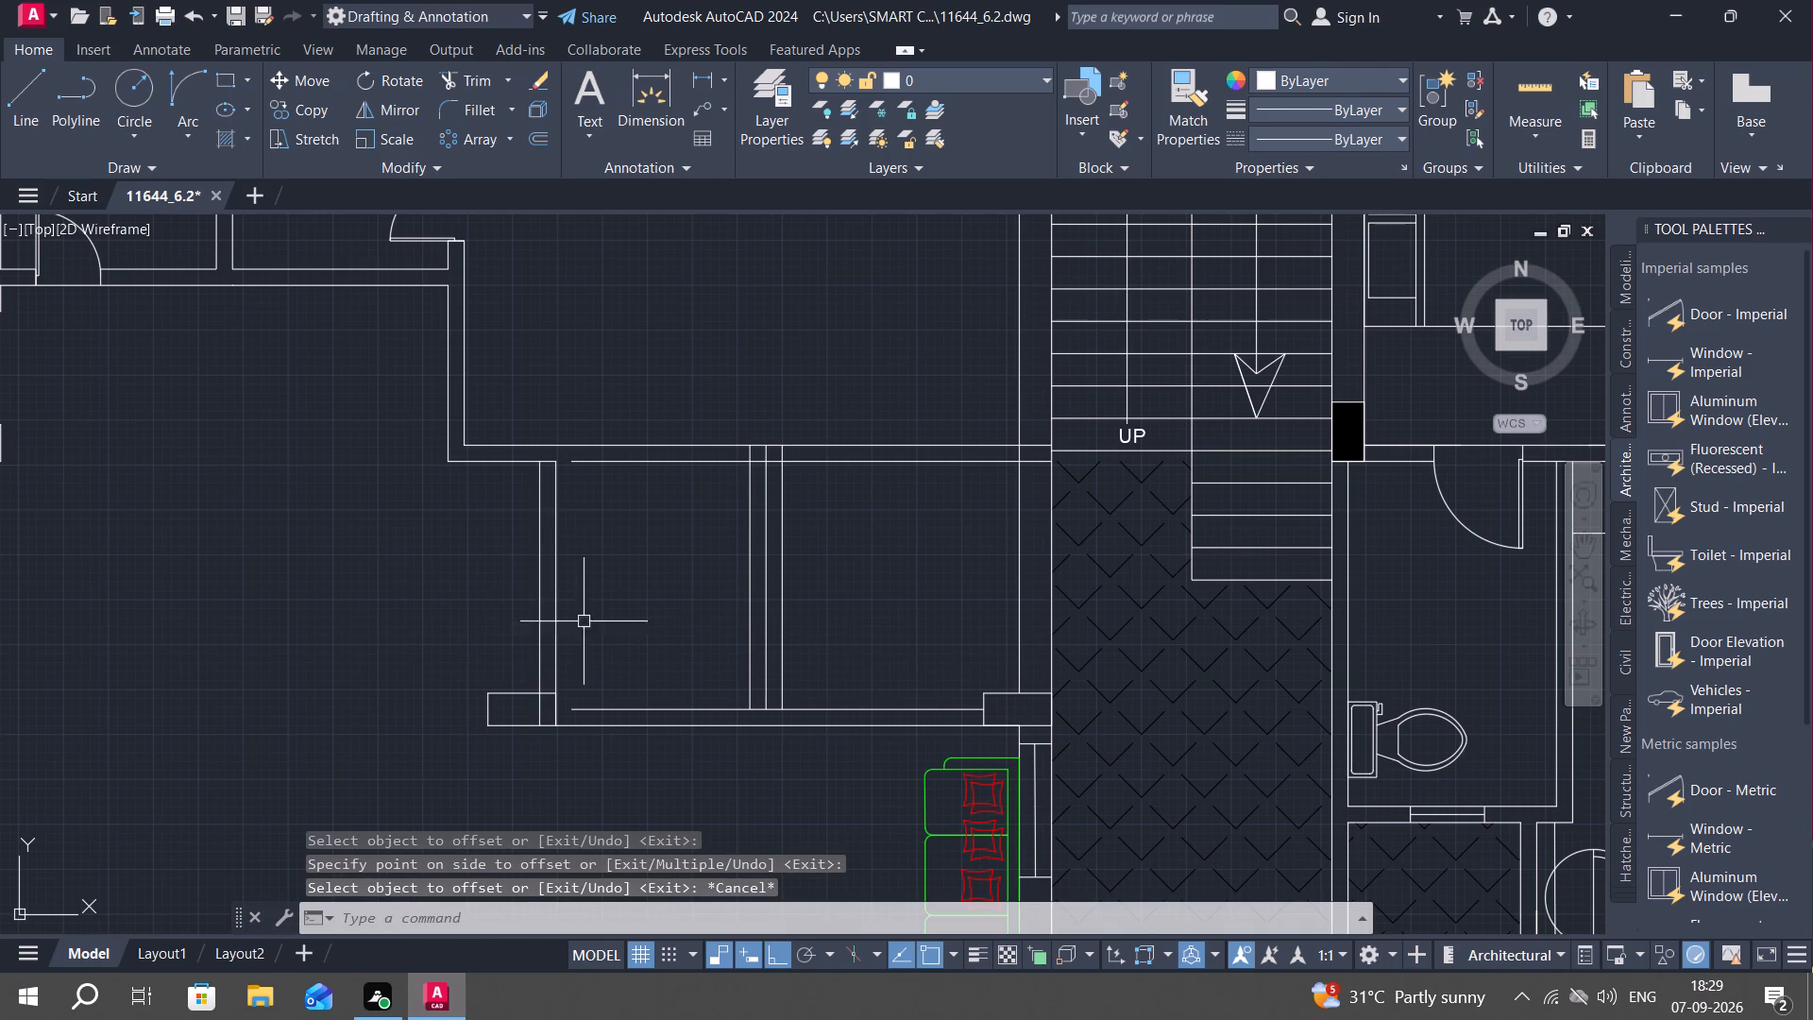
Trim out the partition's middle line and the upper and lower wall lines crossing between its two outer faces.
{"action": "key", "text": "t"}
{"action": "key", "text": "r"}
{"action": "key", "text": "space"}
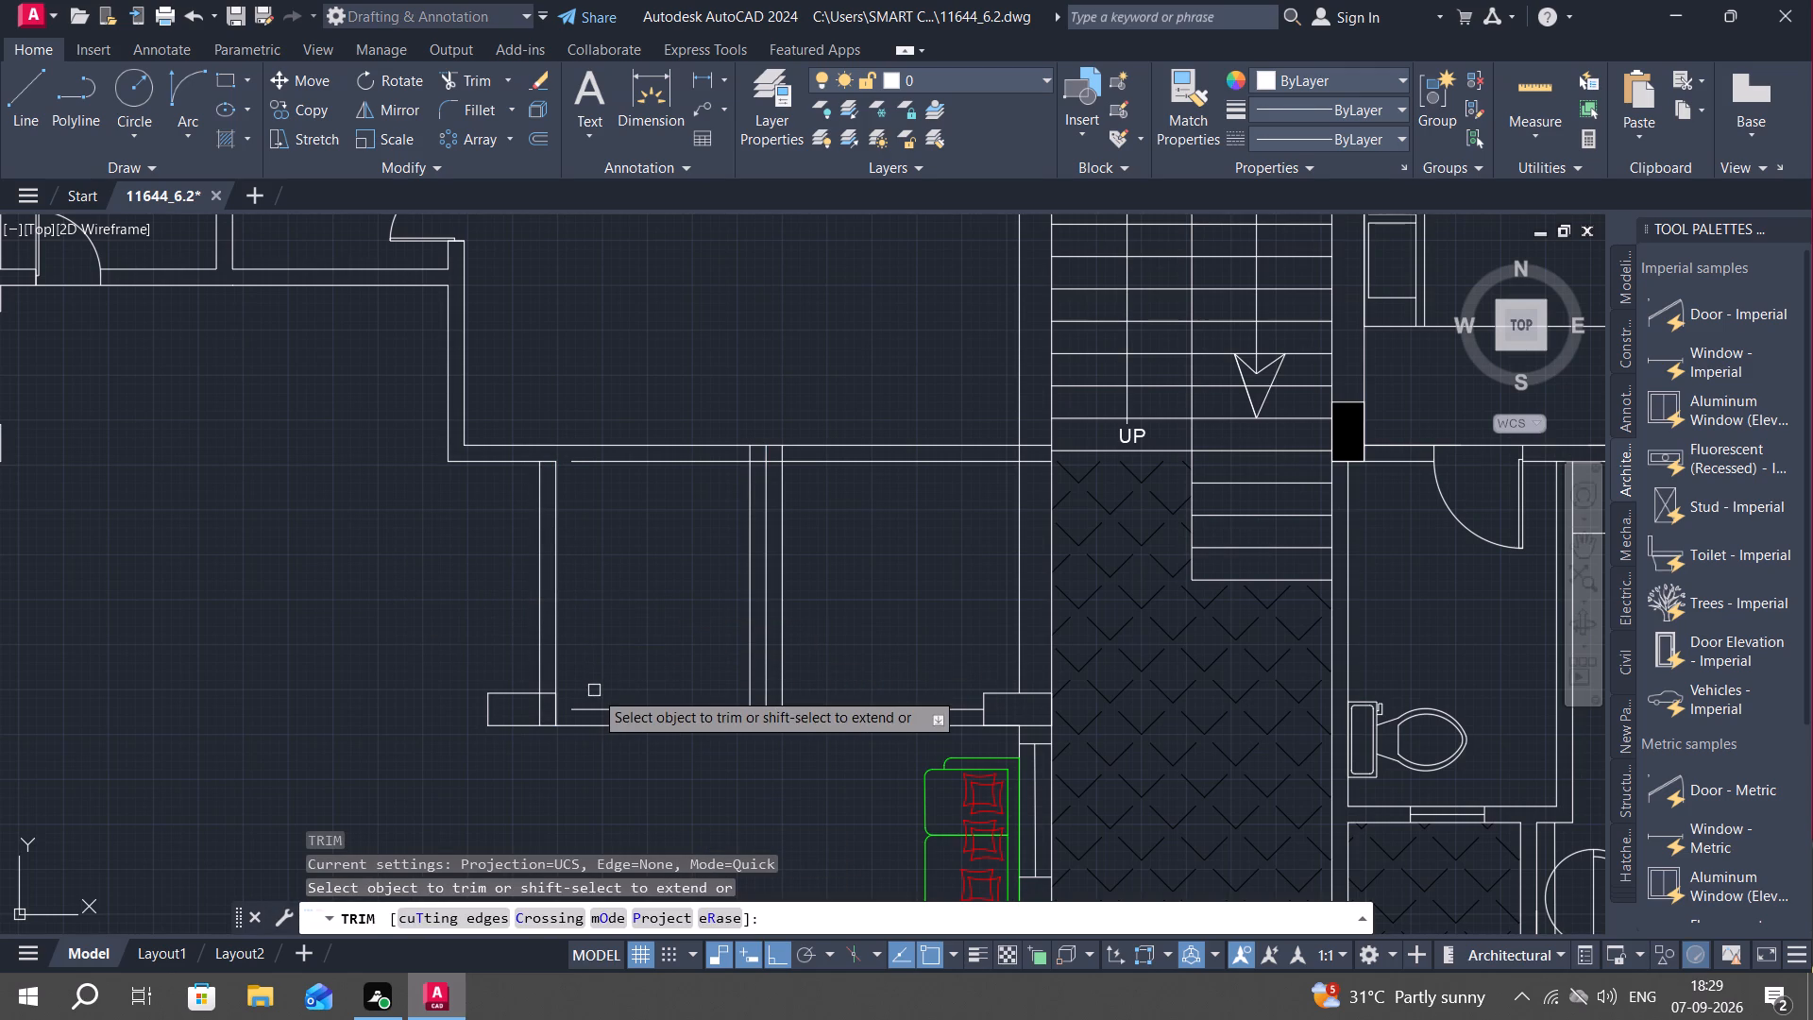
{"action": "left_click", "coordinate": [762, 616]}
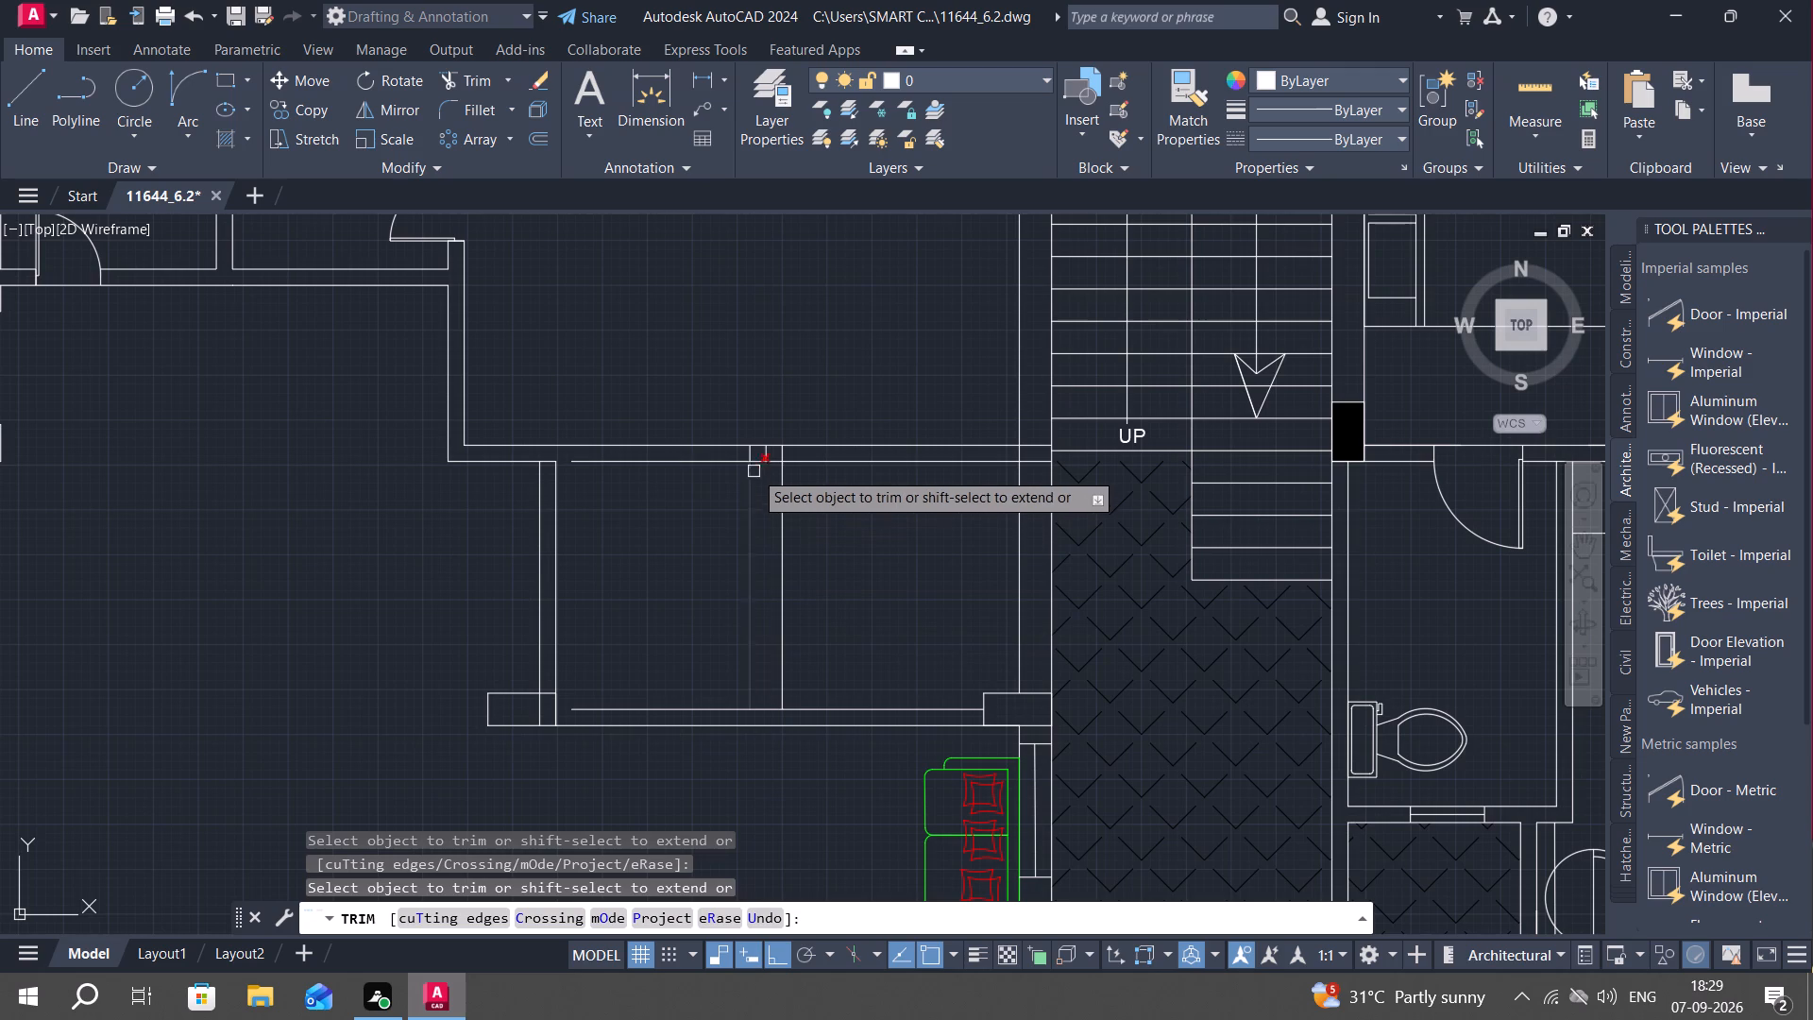
{"action": "left_click", "coordinate": [766, 453]}
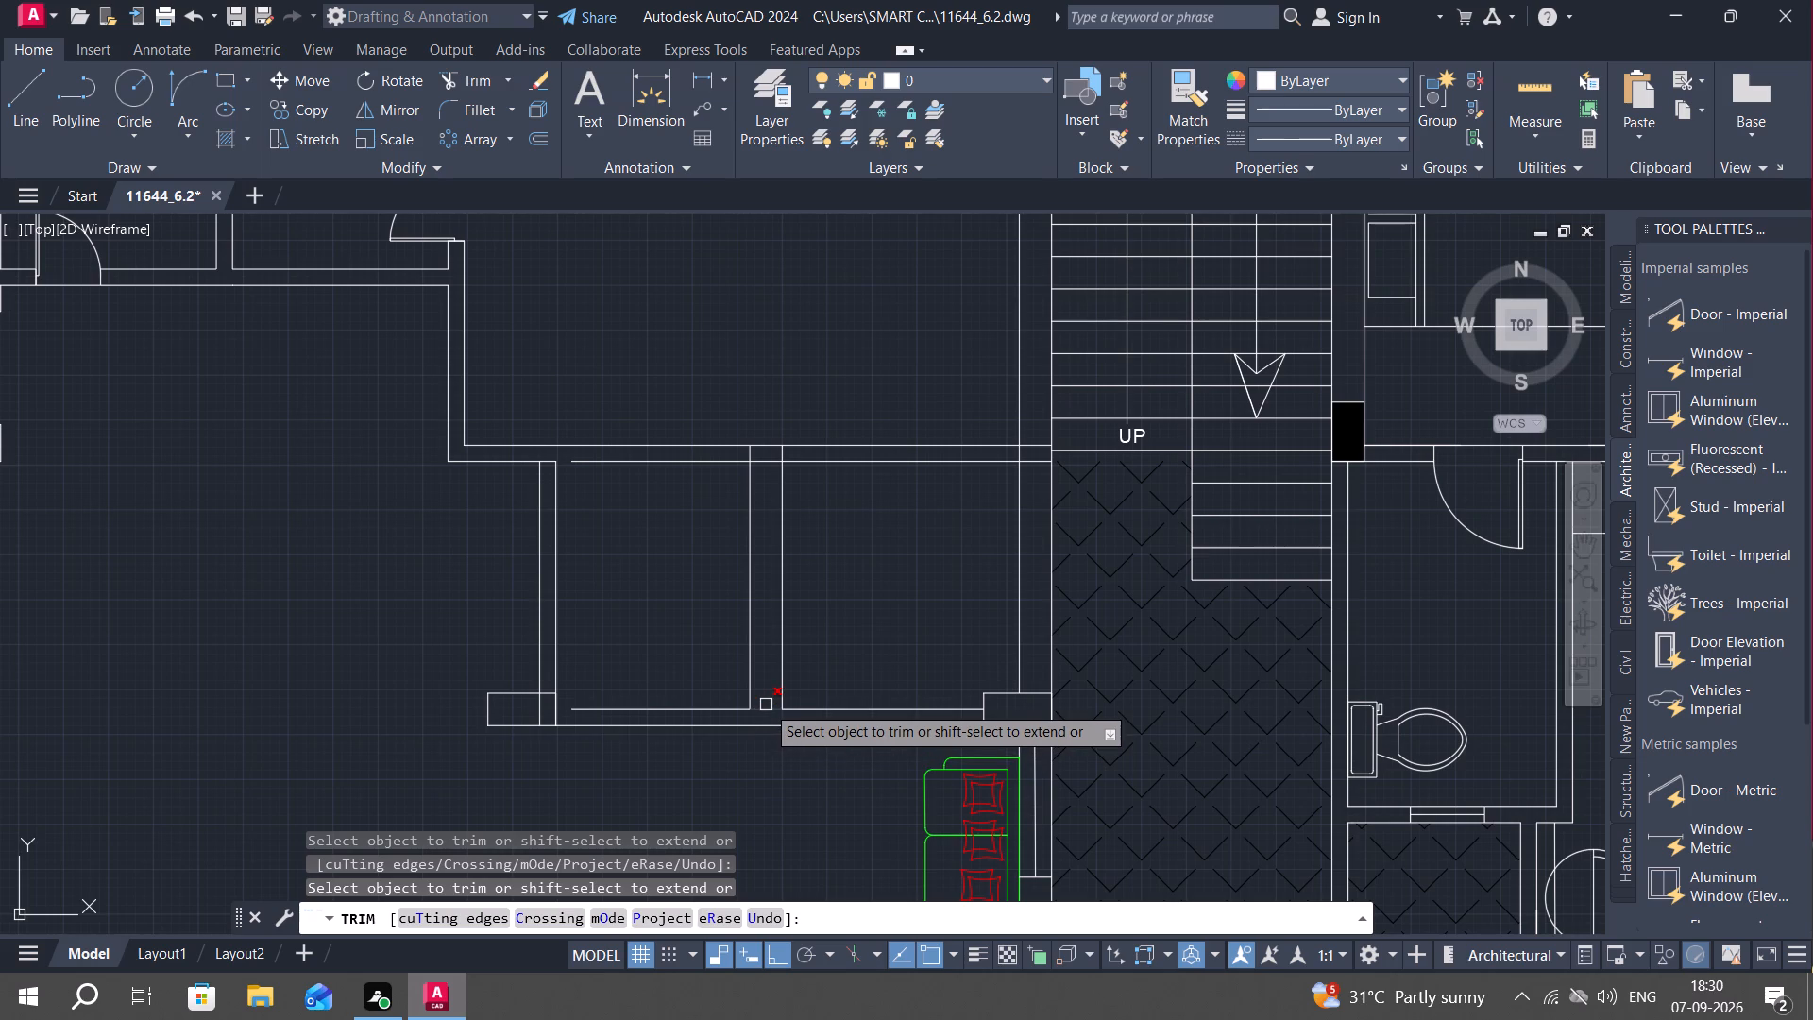
{"action": "left_click", "coordinate": [766, 705]}
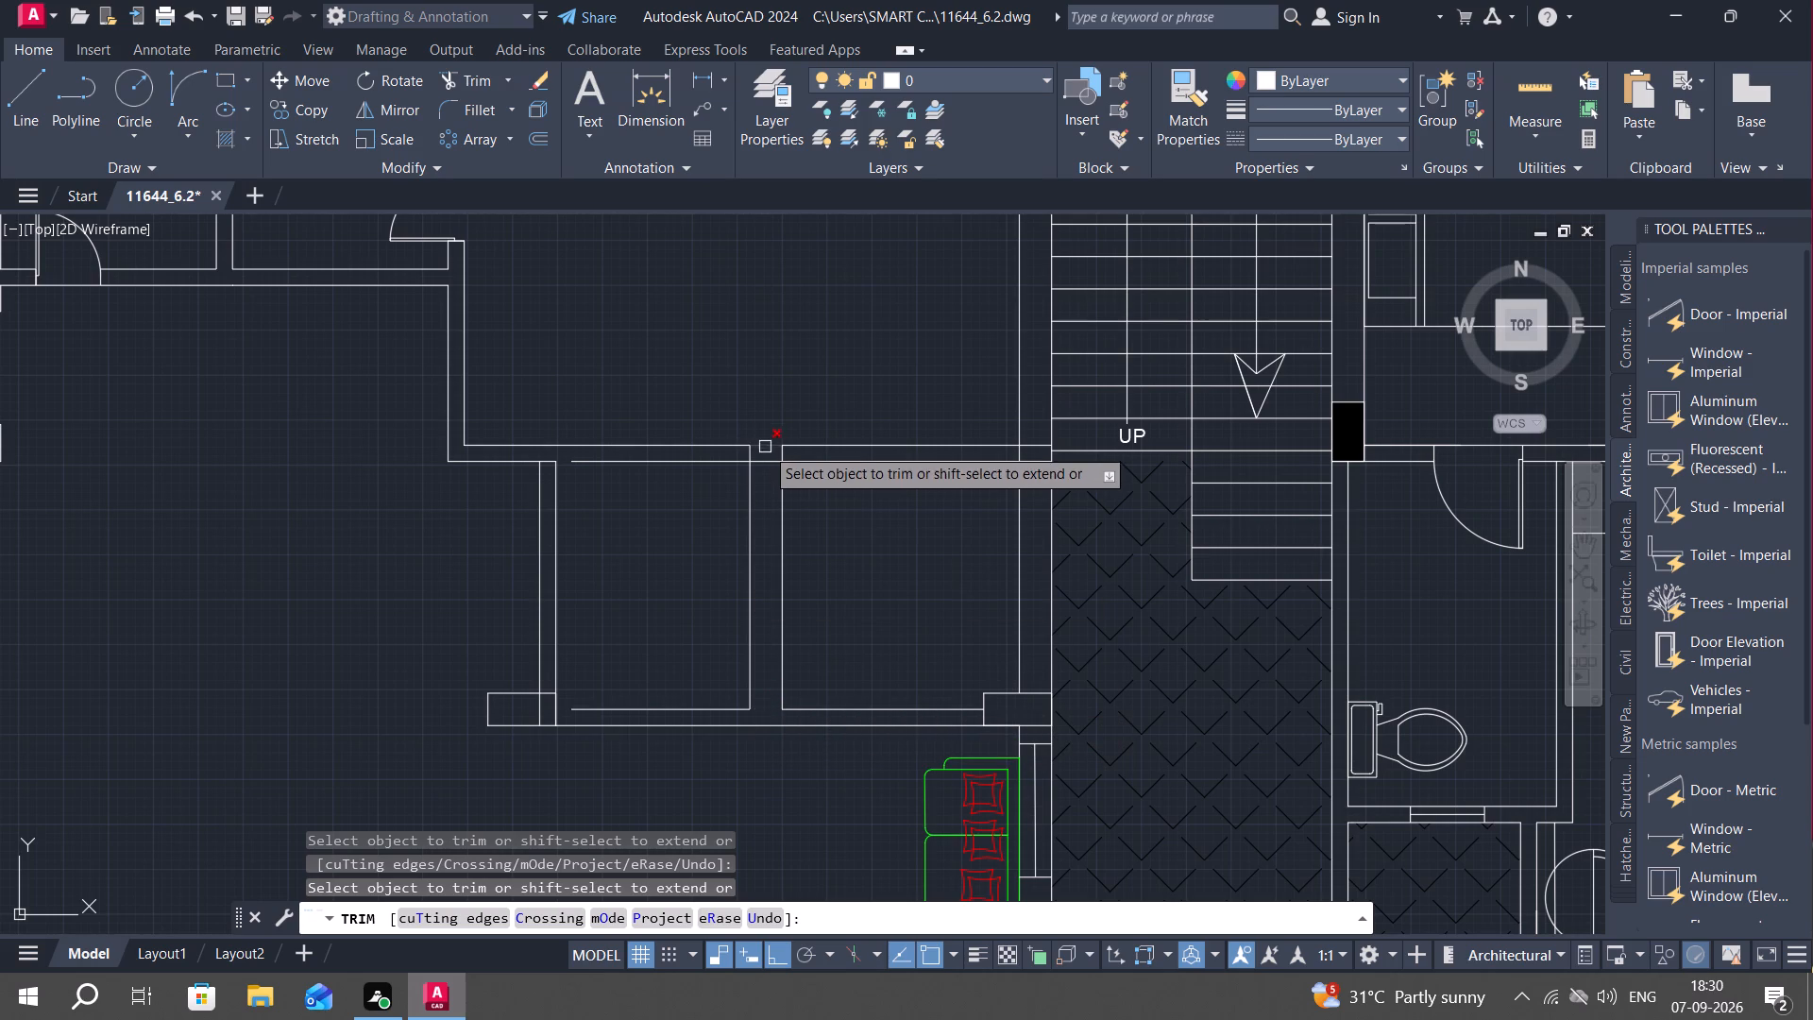
{"action": "left_click", "coordinate": [764, 459]}
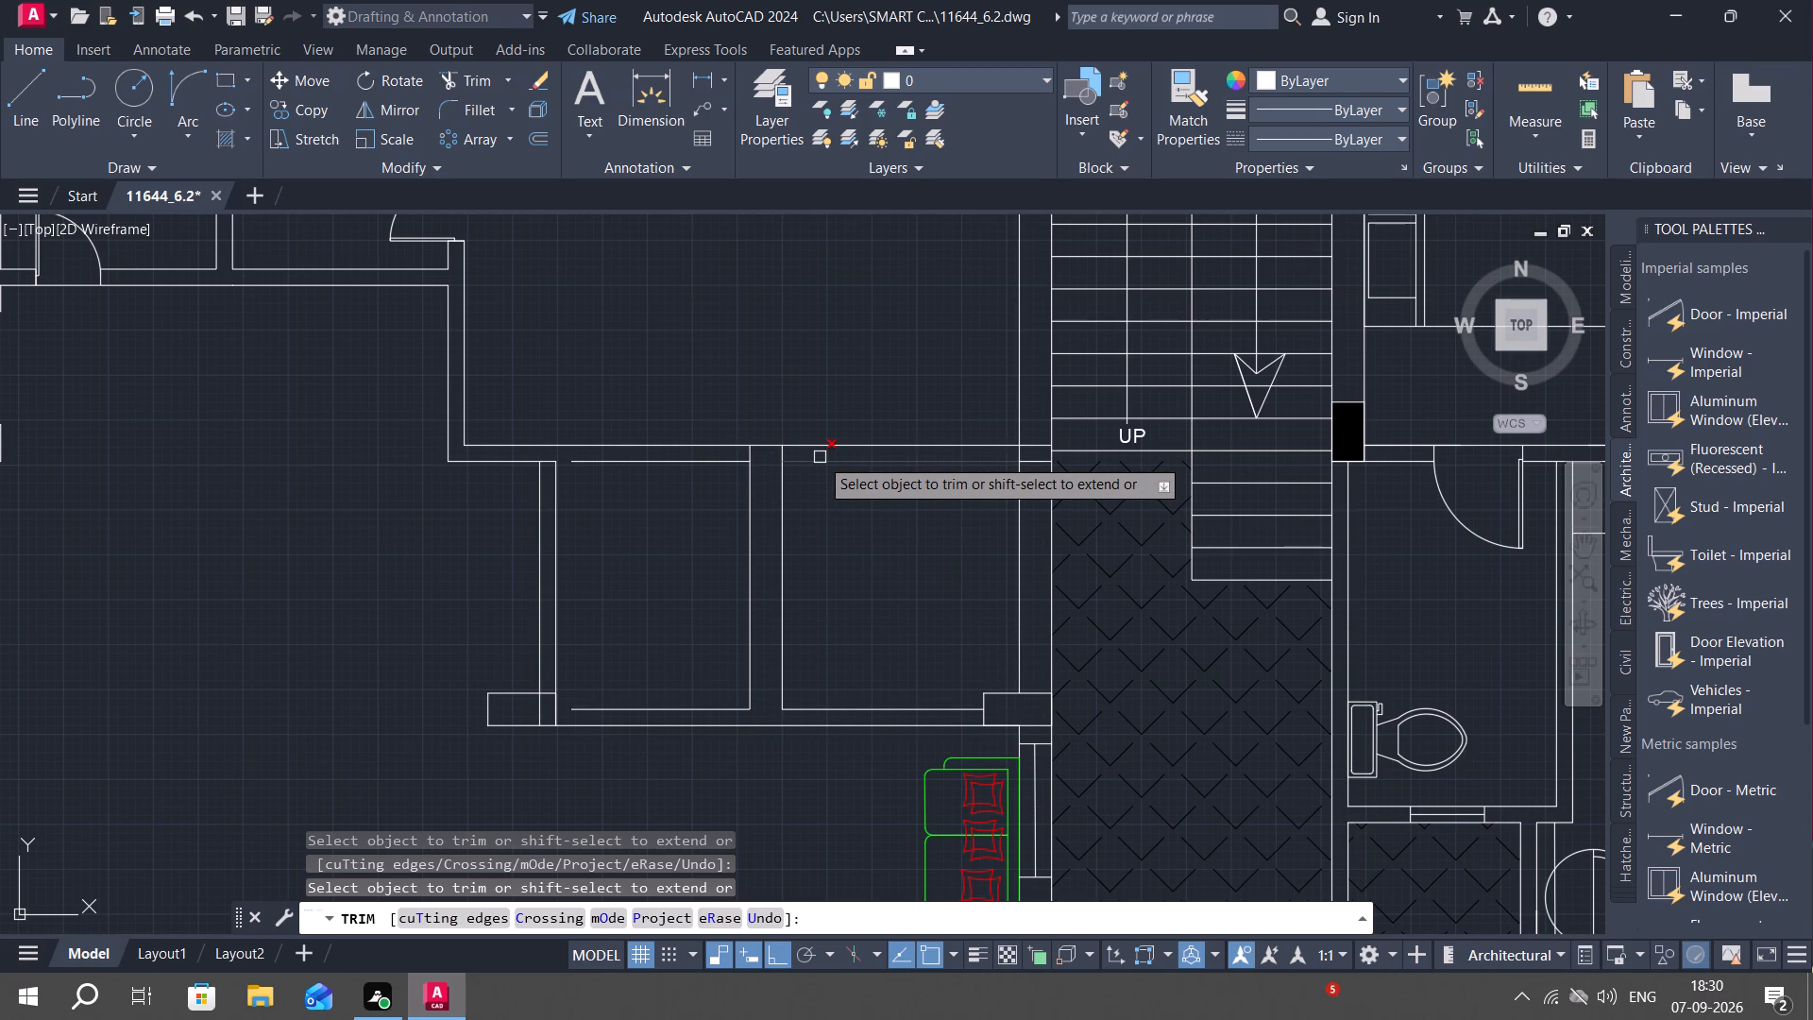
Trim away the remaining inner upper and lower wall lines and the short stub between the partition and the stair wall.
{"action": "left_click", "coordinate": [820, 457]}
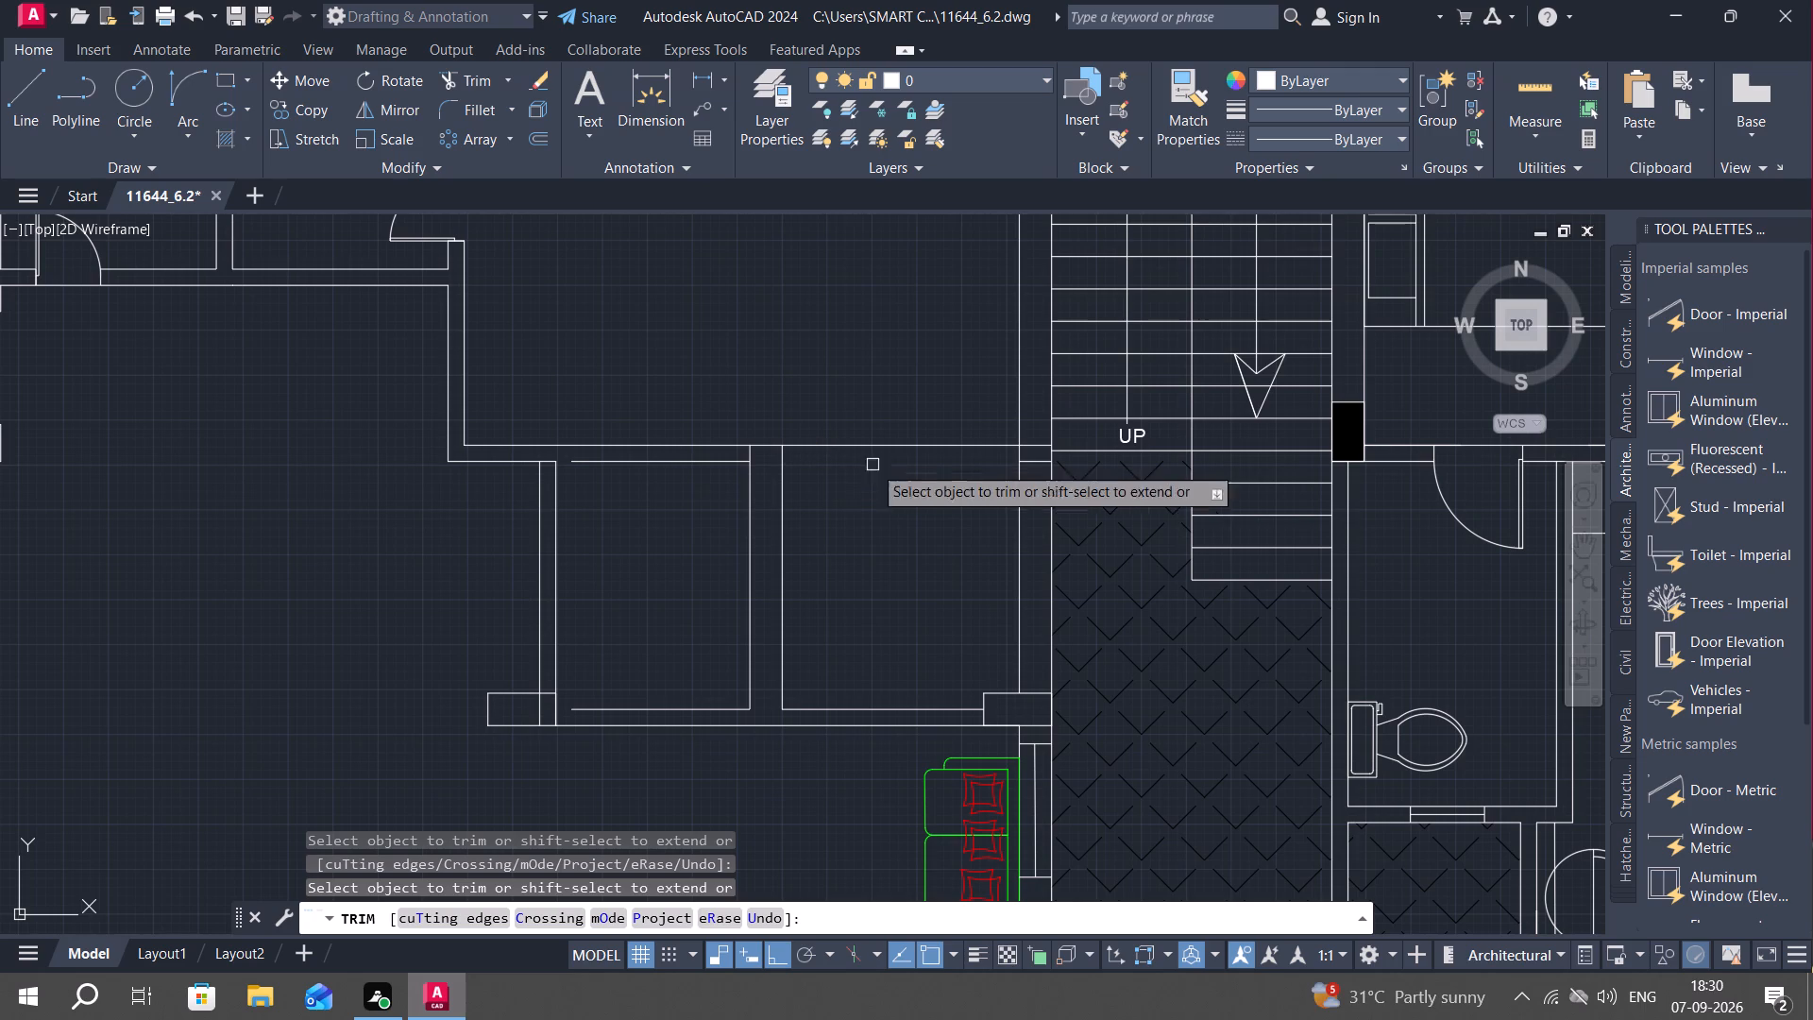
{"action": "left_click", "coordinate": [1032, 460]}
{"action": "scroll", "coordinate": [918, 569], "scroll_direction": "down", "scroll_amount": 1}
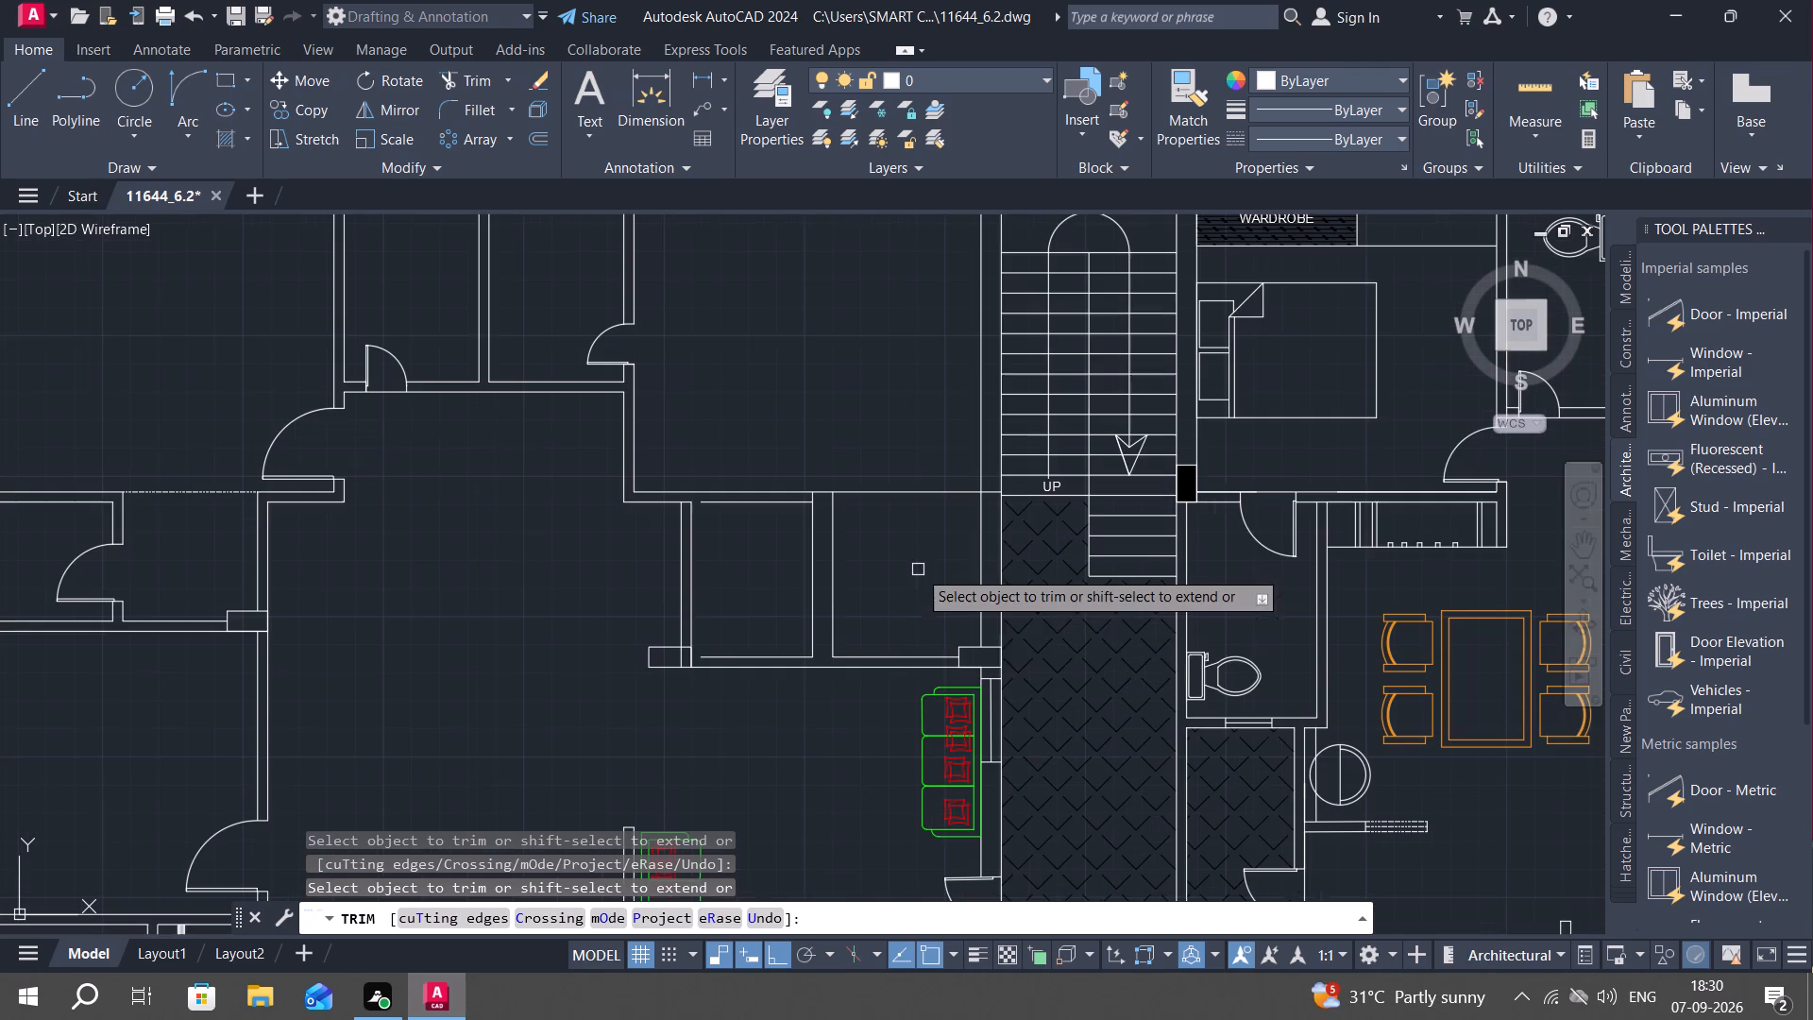
{"action": "left_click", "coordinate": [886, 653]}
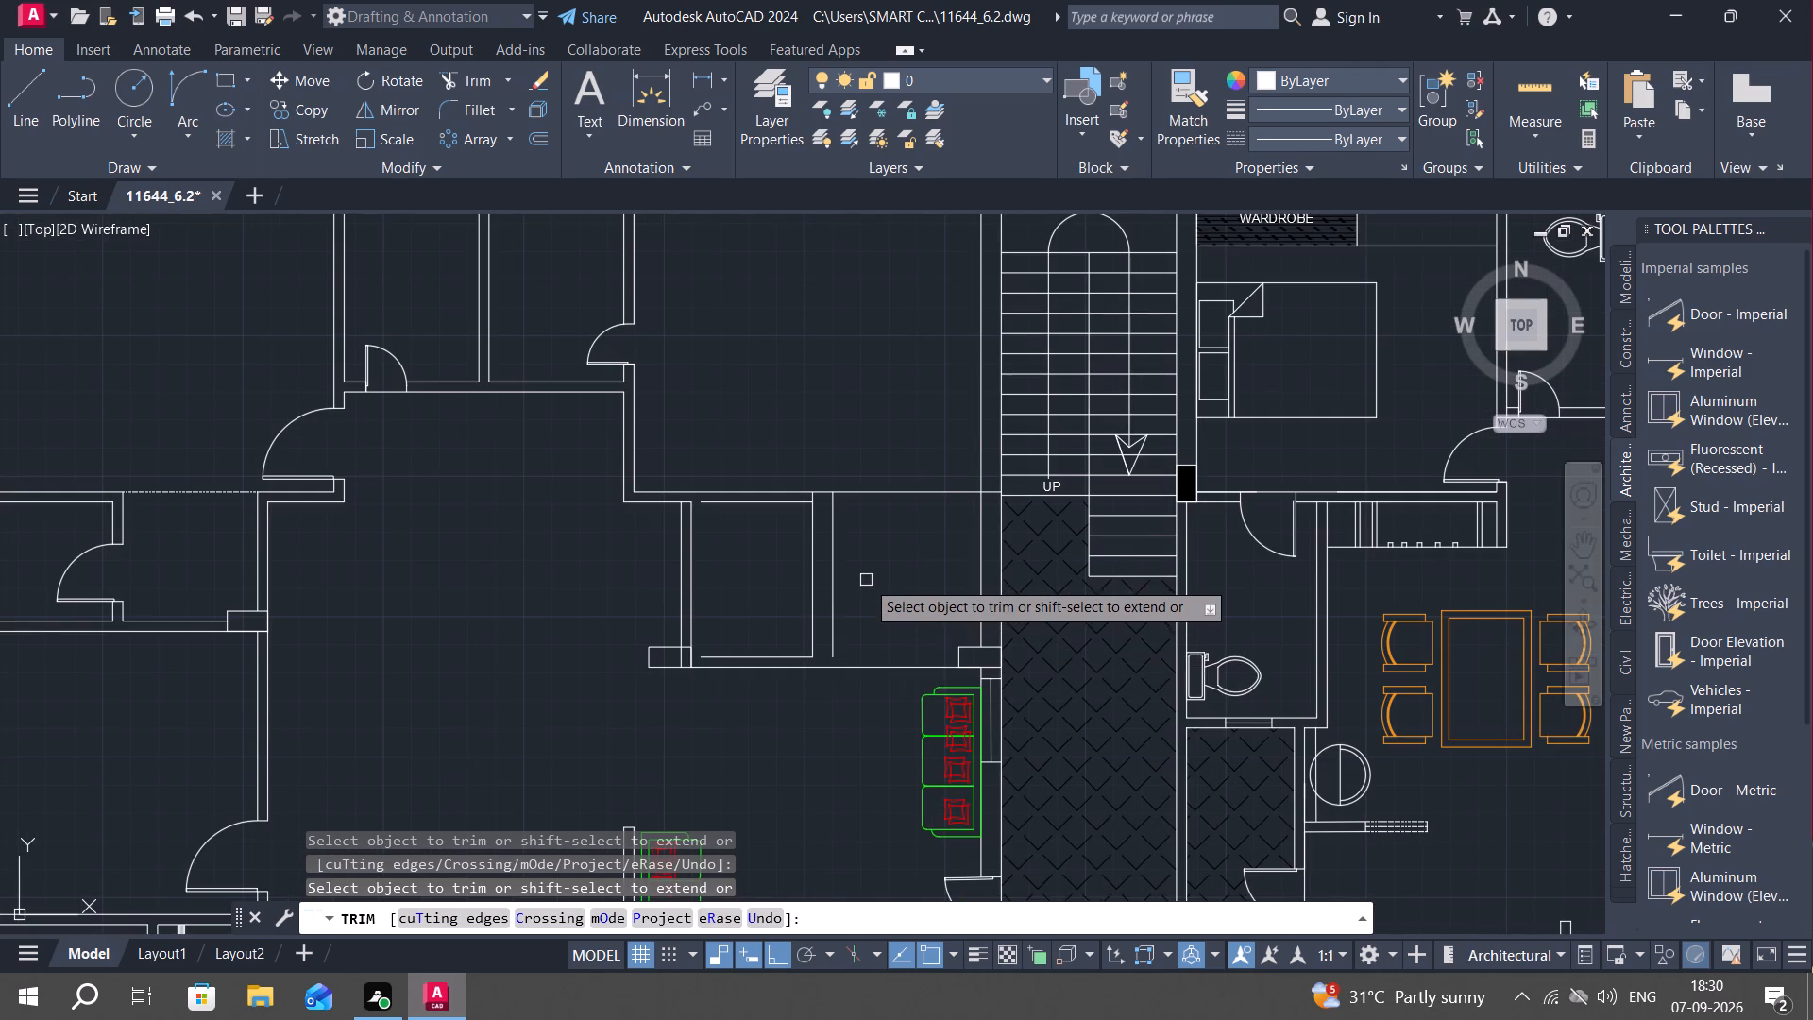
{"action": "scroll", "coordinate": [866, 578], "scroll_direction": "down", "scroll_amount": 1}
{"action": "key", "text": "Escape"}
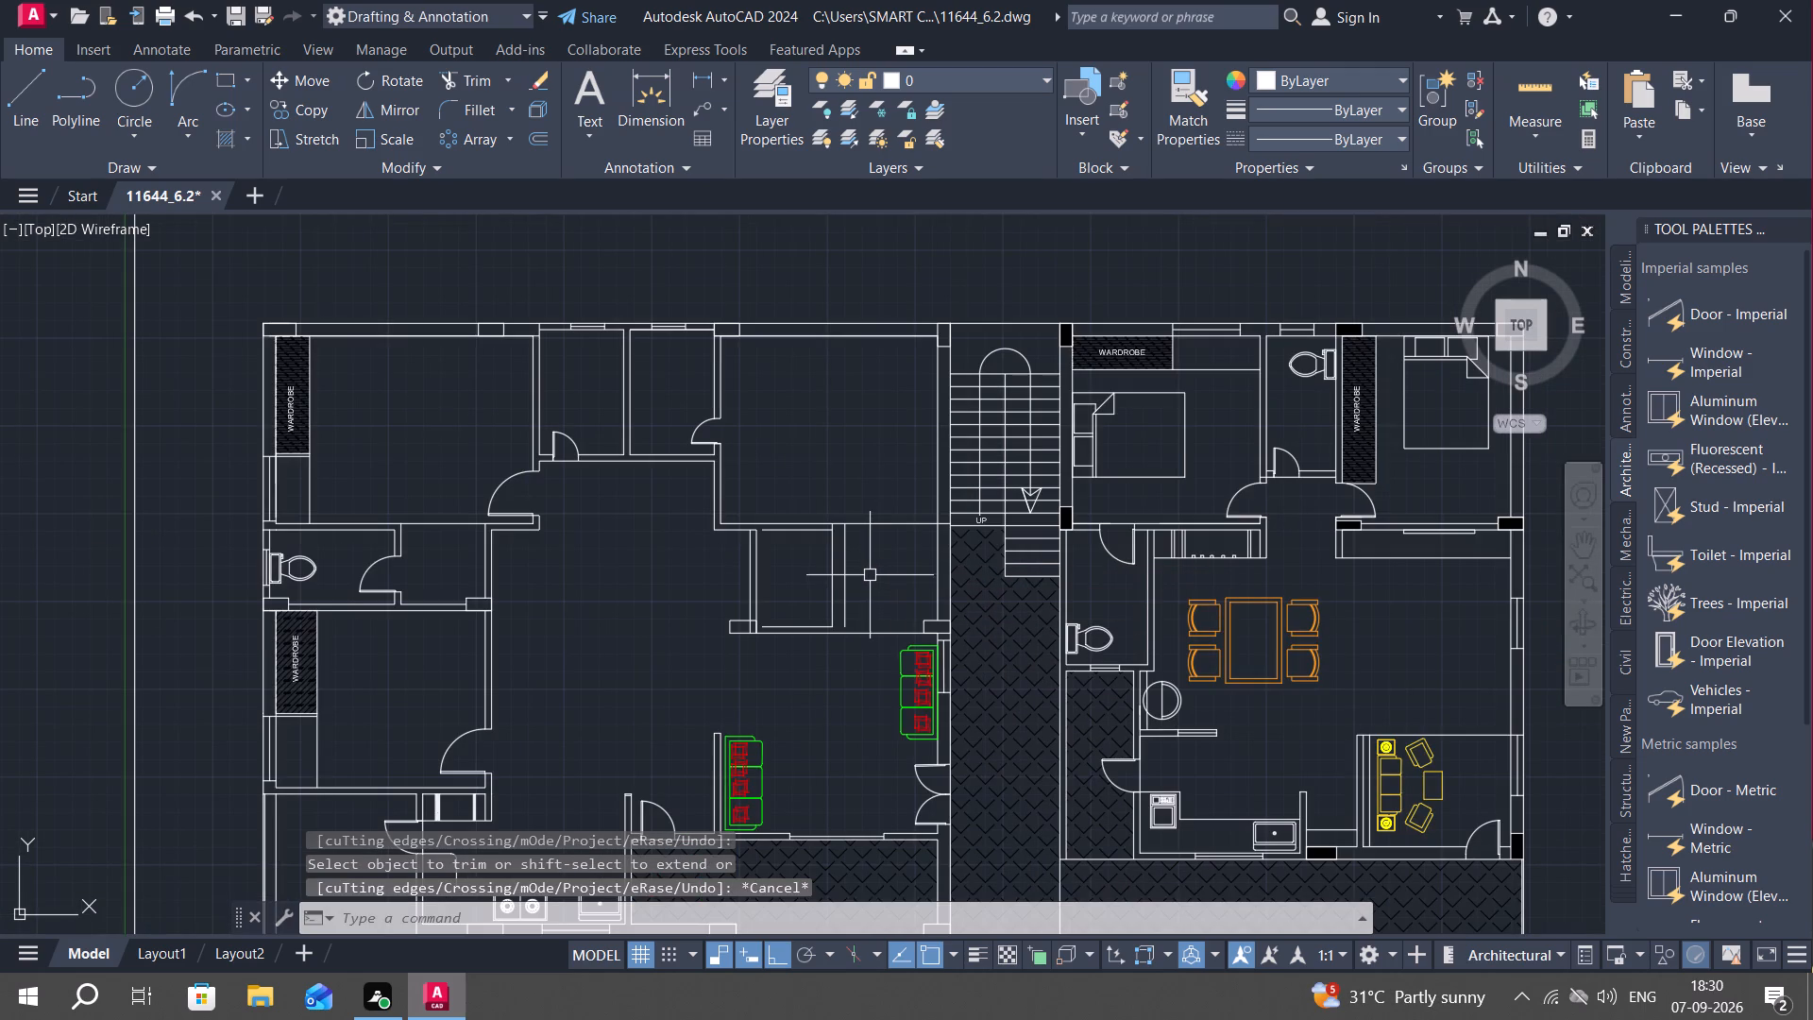
Offset the lower wall's outer line 9" inwards towards the rooms.
{"action": "type", "text": "O"}
{"action": "key", "text": "space"}
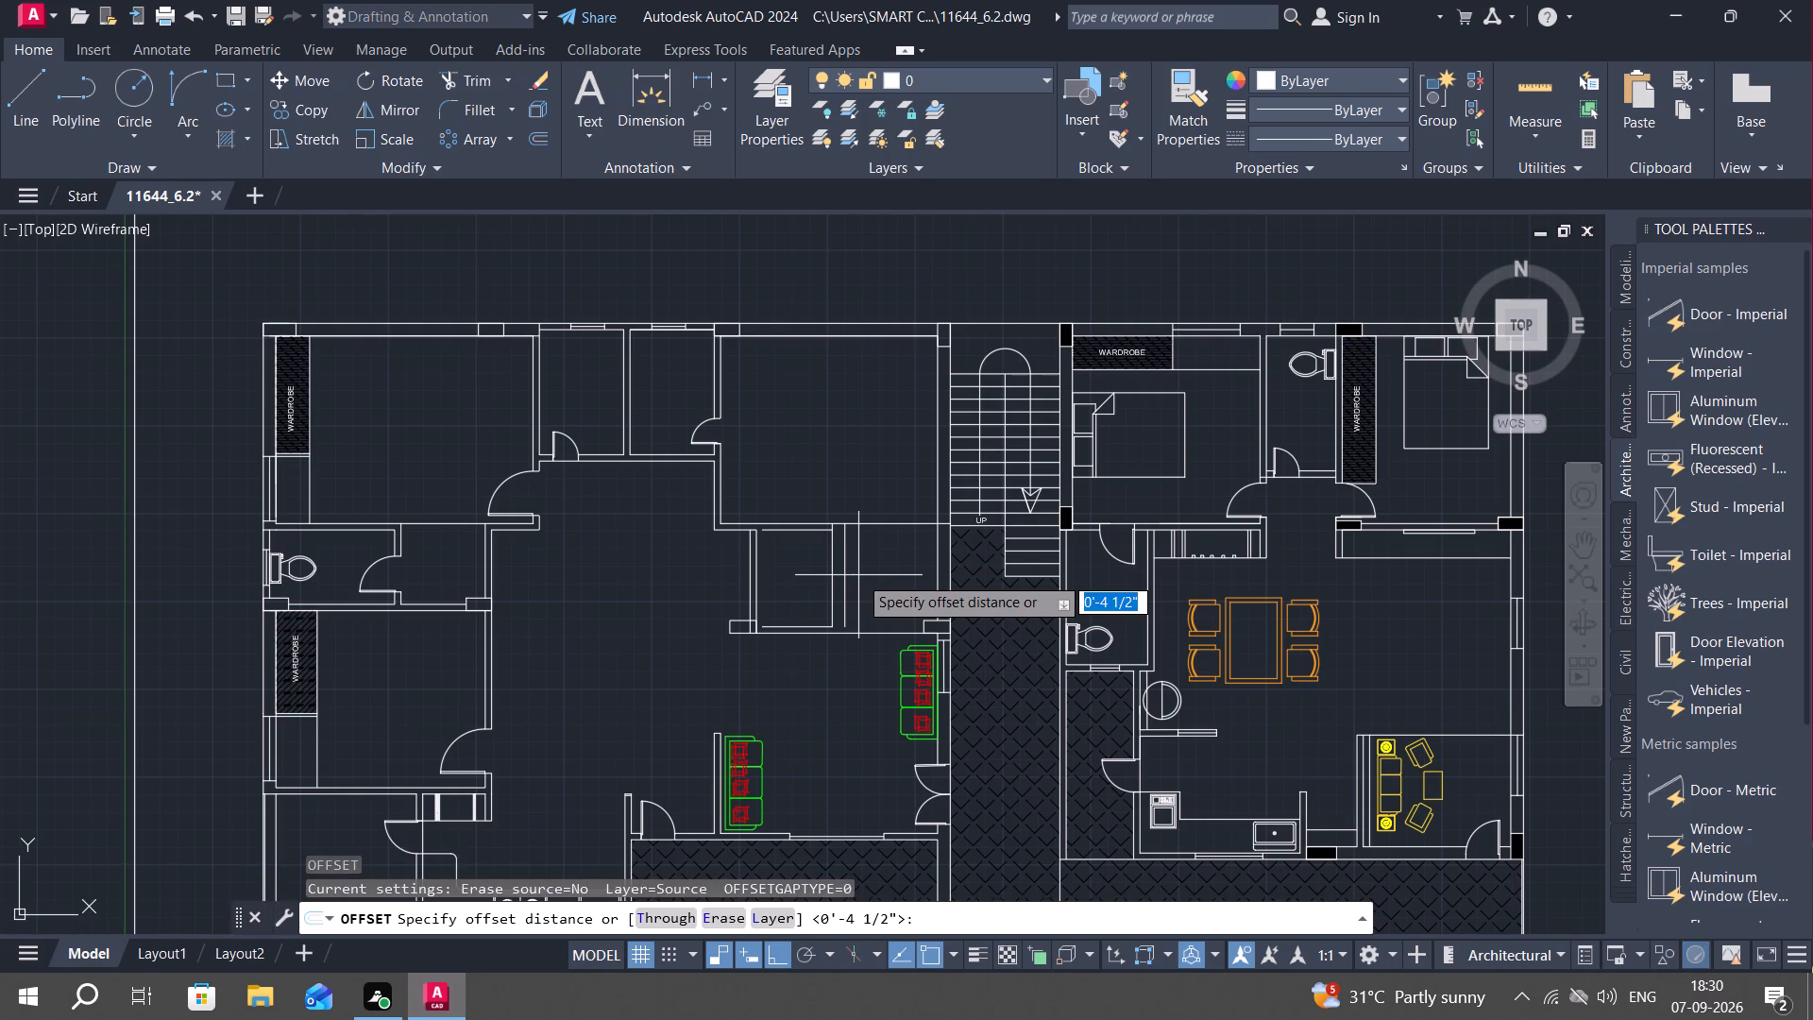
{"action": "type", "text": "9\""}
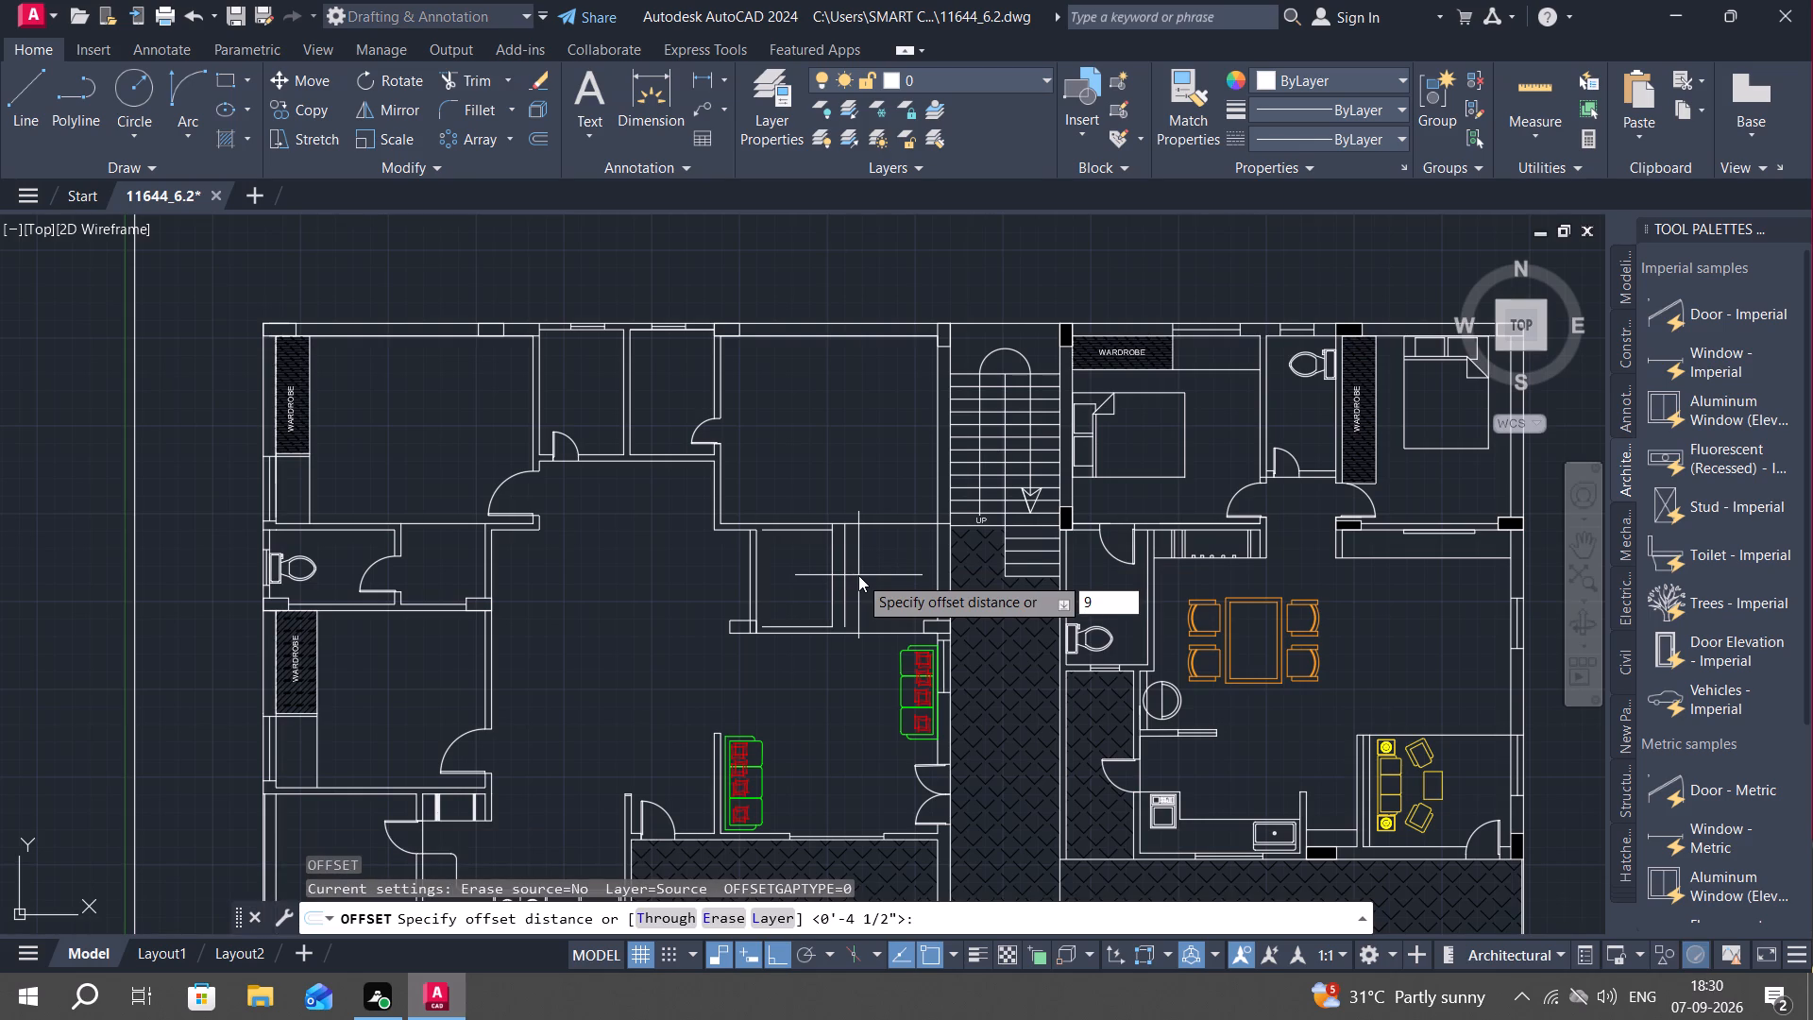
{"action": "key", "text": "space"}
{"action": "left_click", "coordinate": [874, 634]}
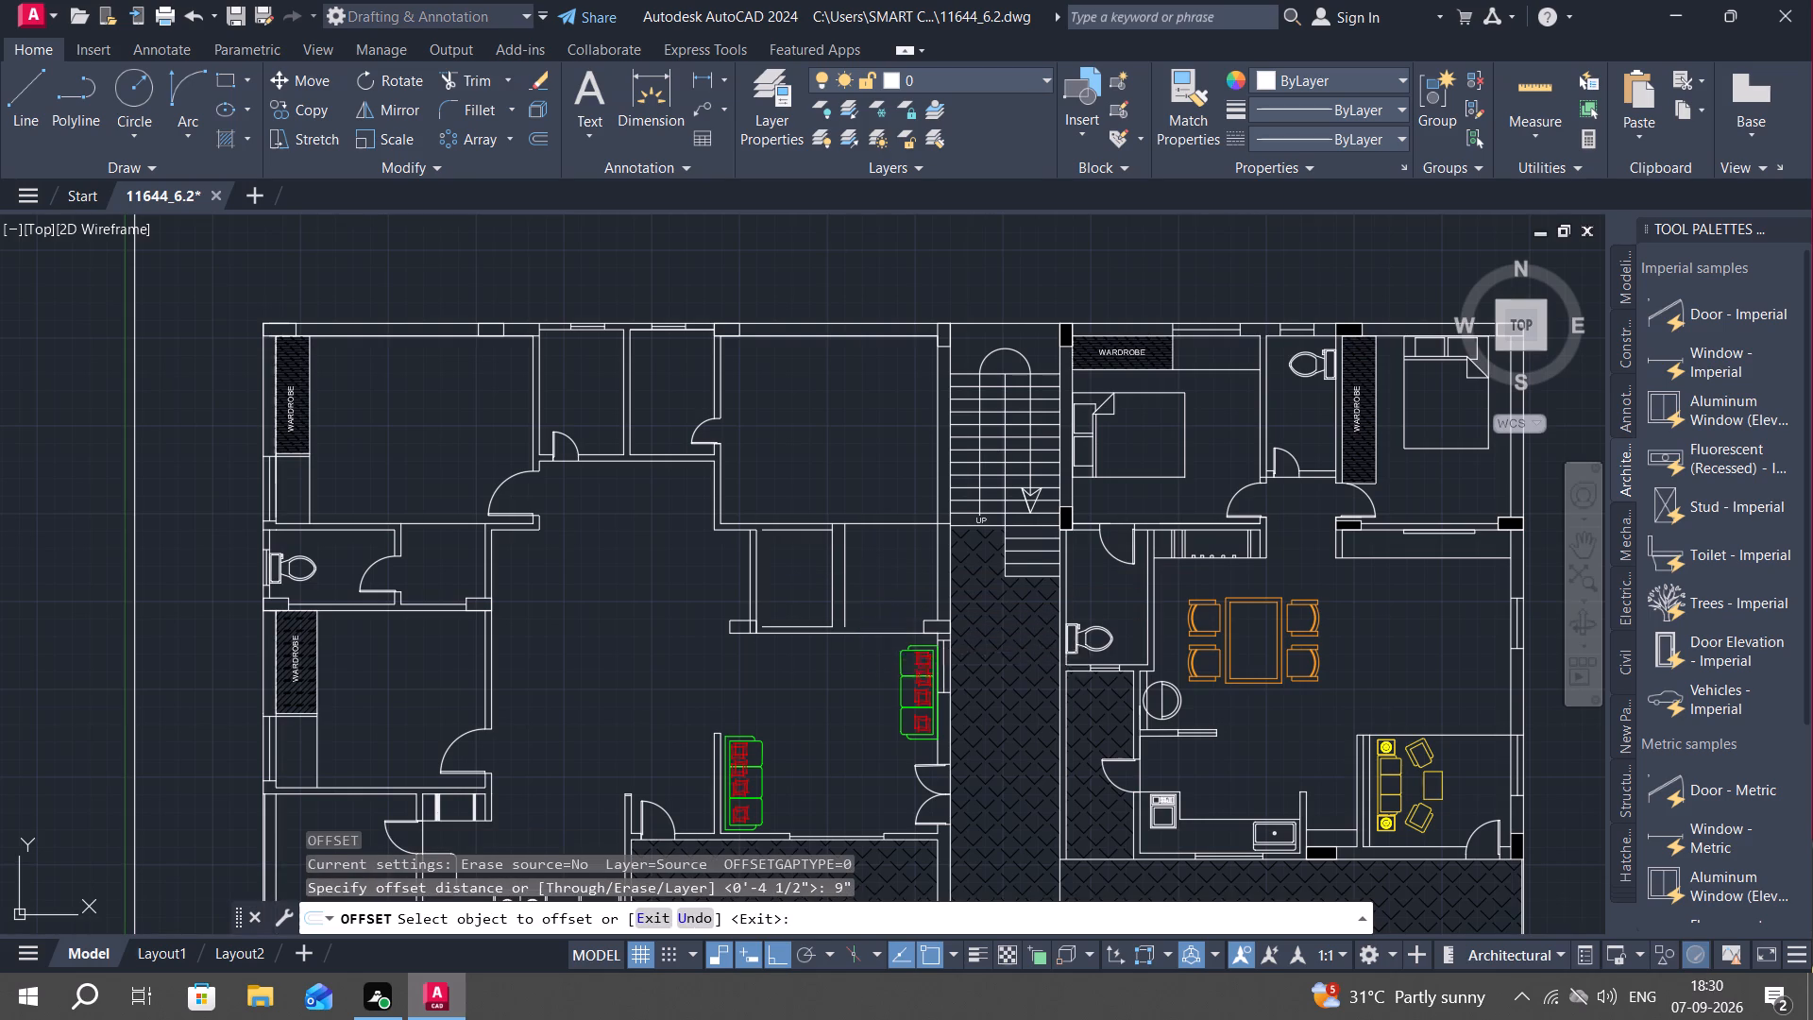
{"action": "left_click", "coordinate": [878, 610]}
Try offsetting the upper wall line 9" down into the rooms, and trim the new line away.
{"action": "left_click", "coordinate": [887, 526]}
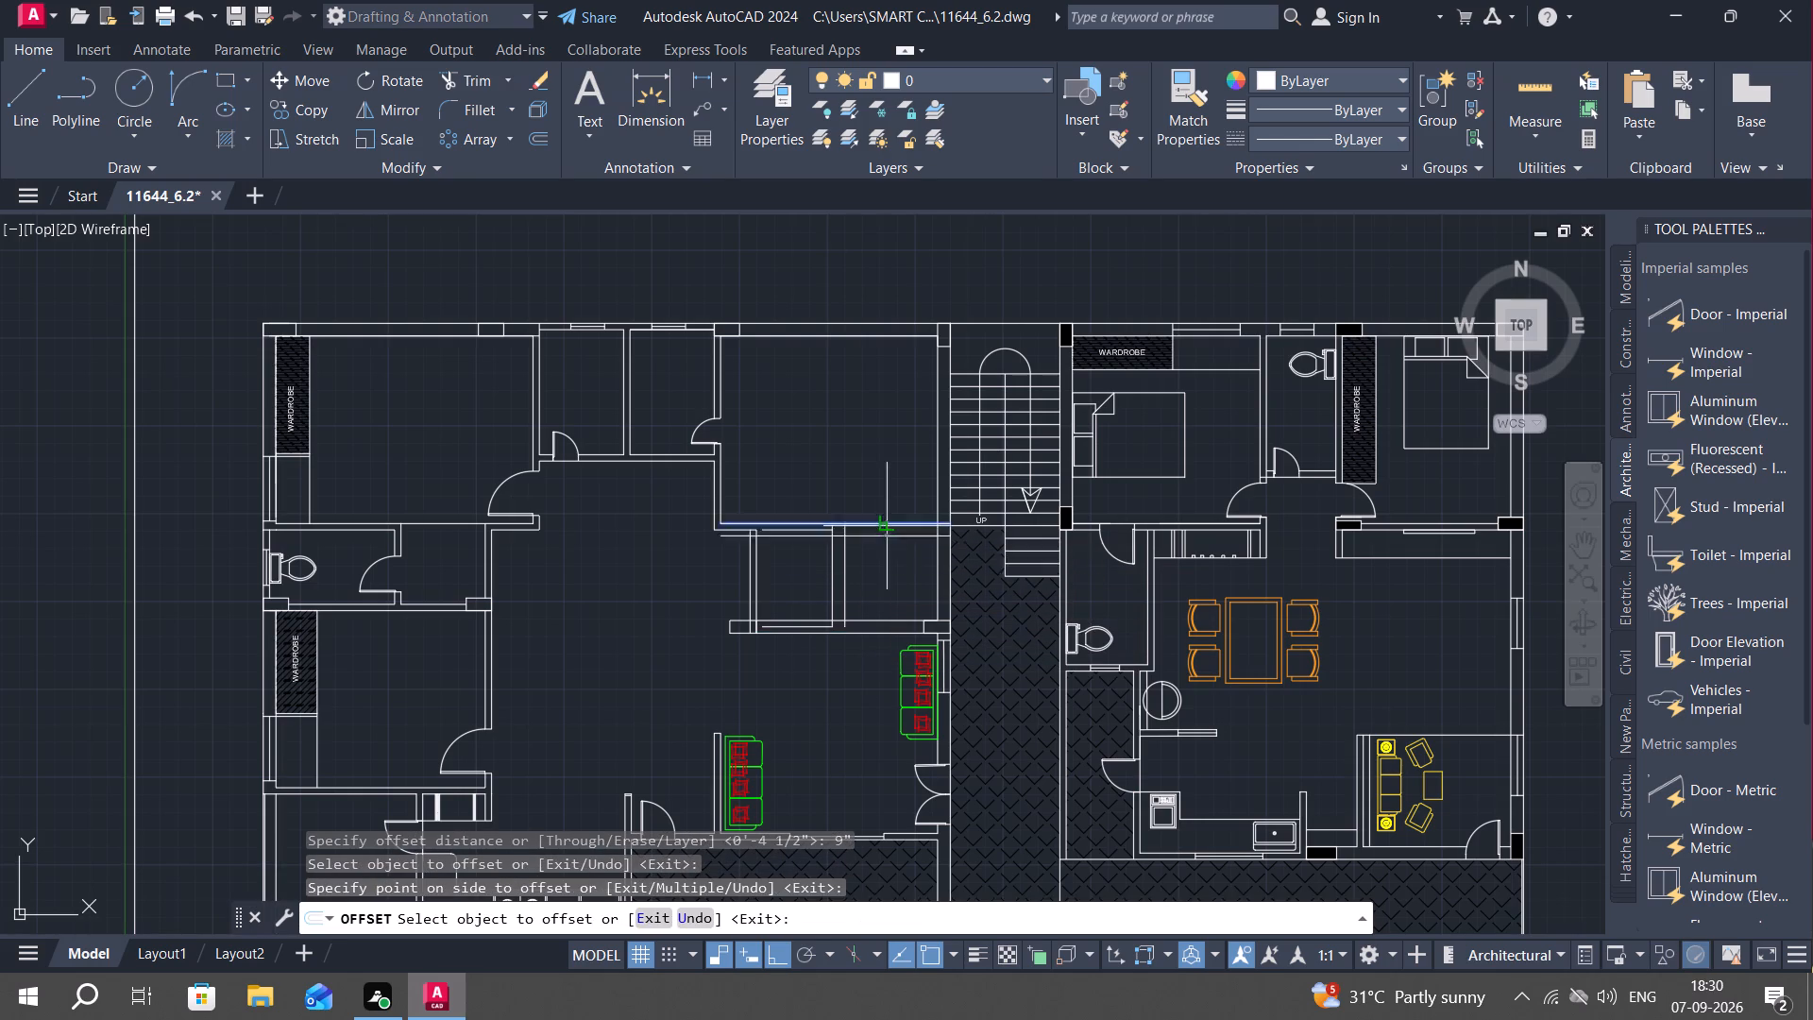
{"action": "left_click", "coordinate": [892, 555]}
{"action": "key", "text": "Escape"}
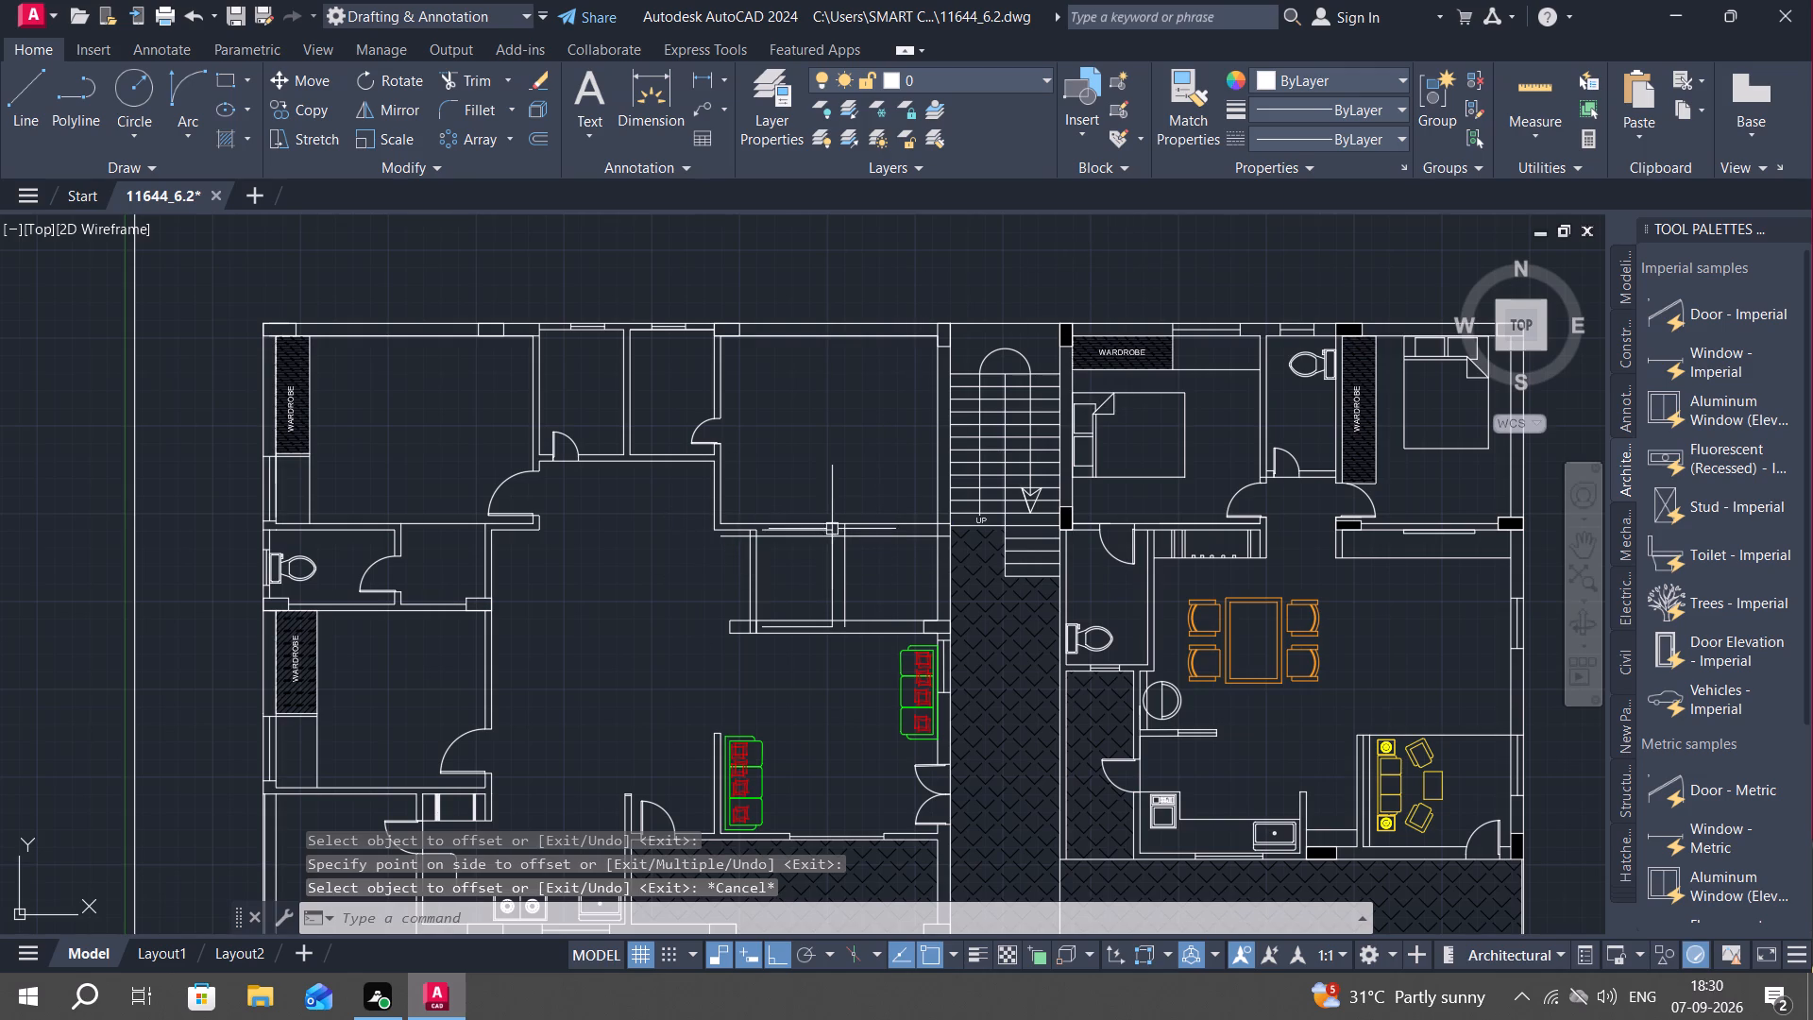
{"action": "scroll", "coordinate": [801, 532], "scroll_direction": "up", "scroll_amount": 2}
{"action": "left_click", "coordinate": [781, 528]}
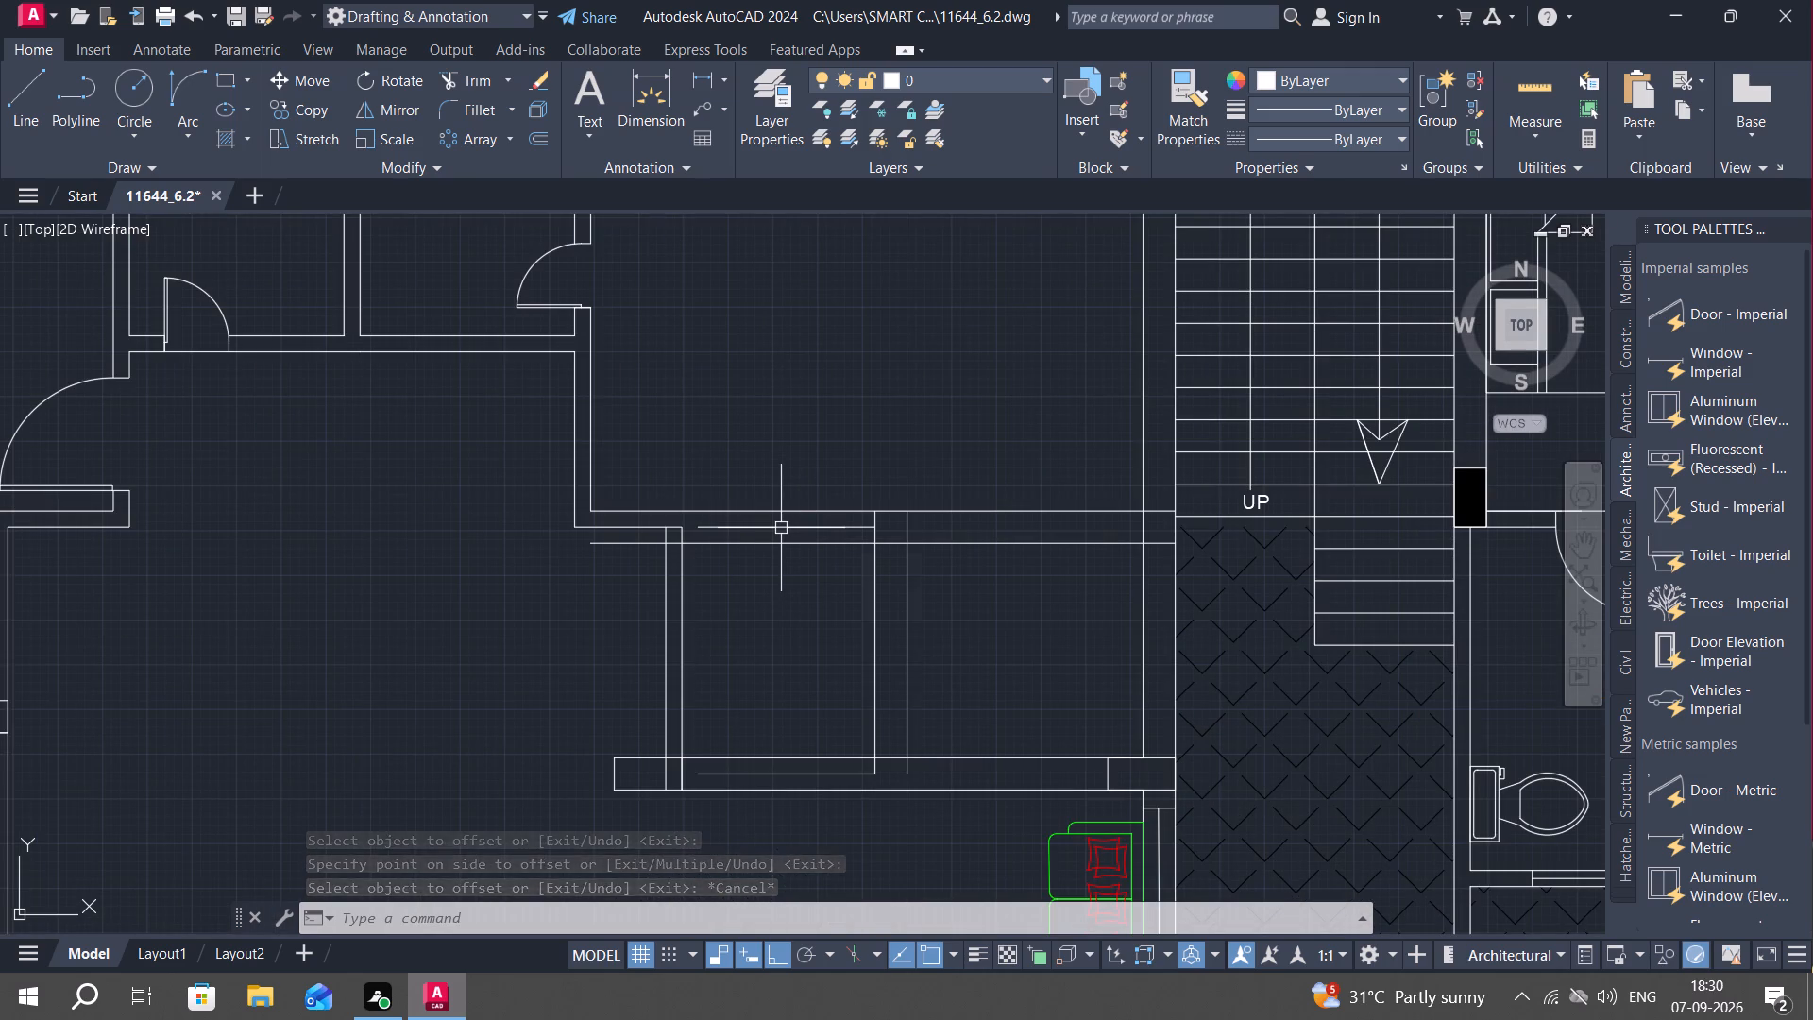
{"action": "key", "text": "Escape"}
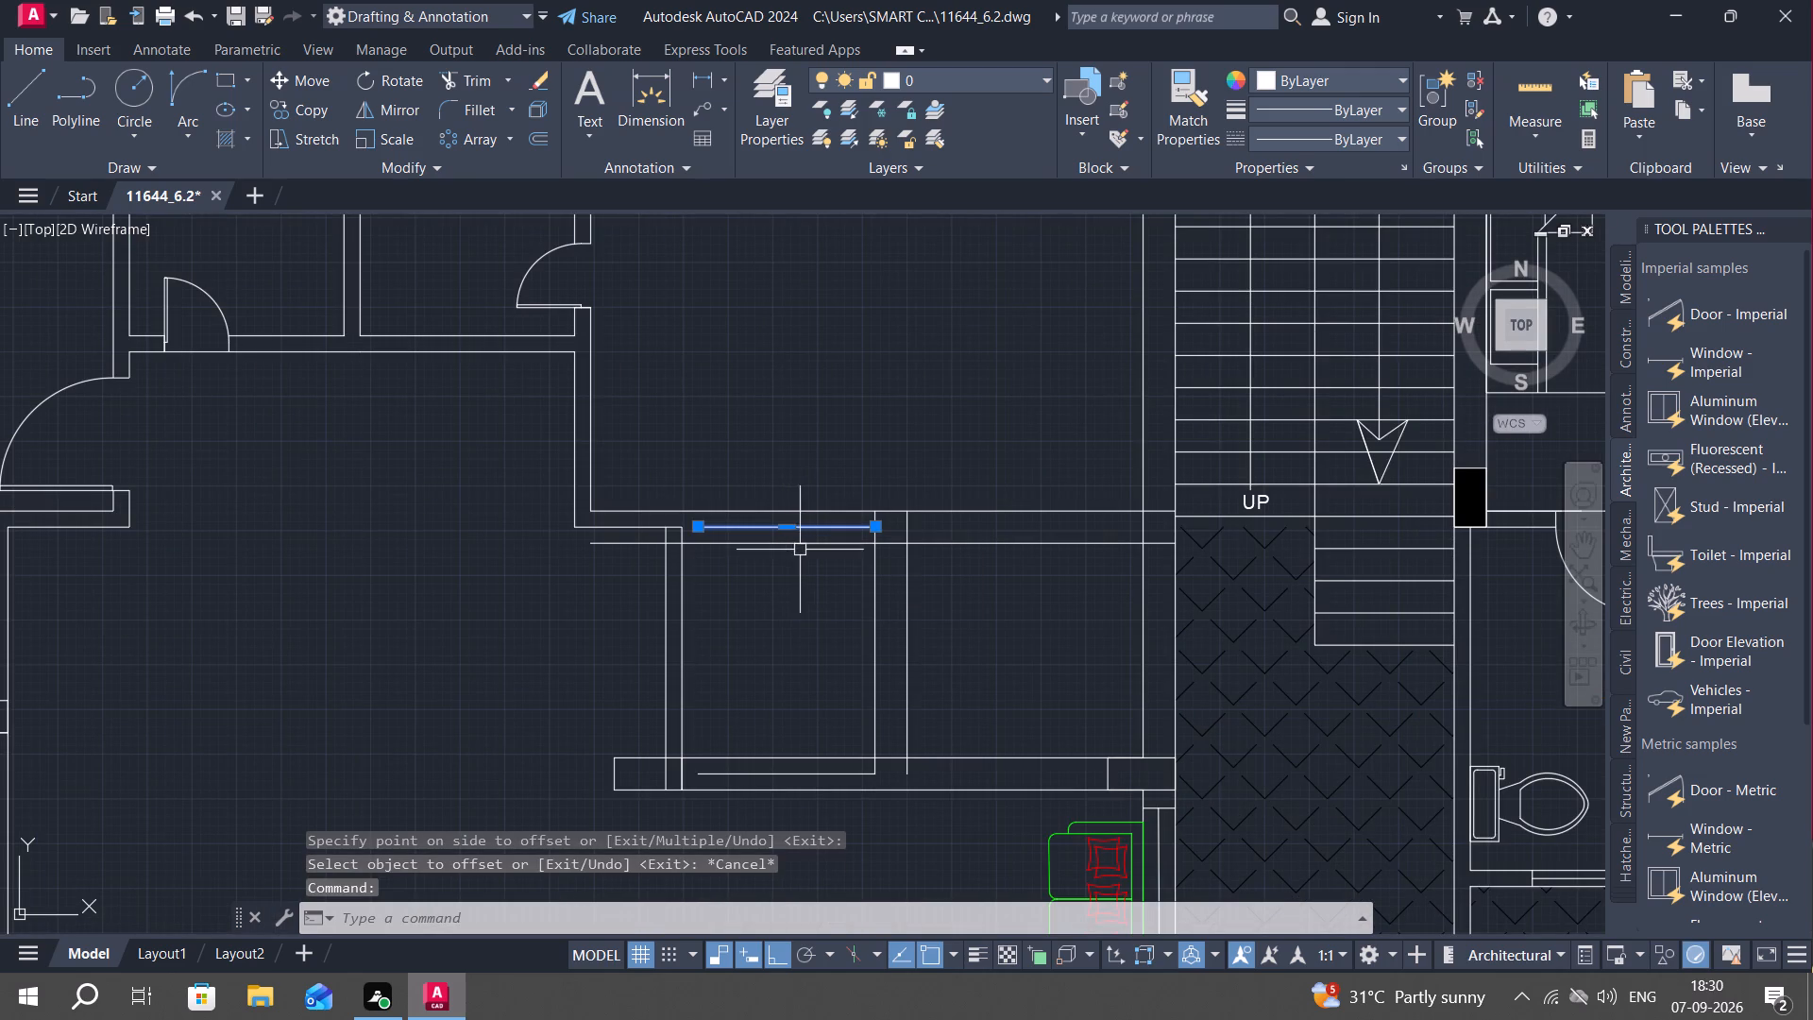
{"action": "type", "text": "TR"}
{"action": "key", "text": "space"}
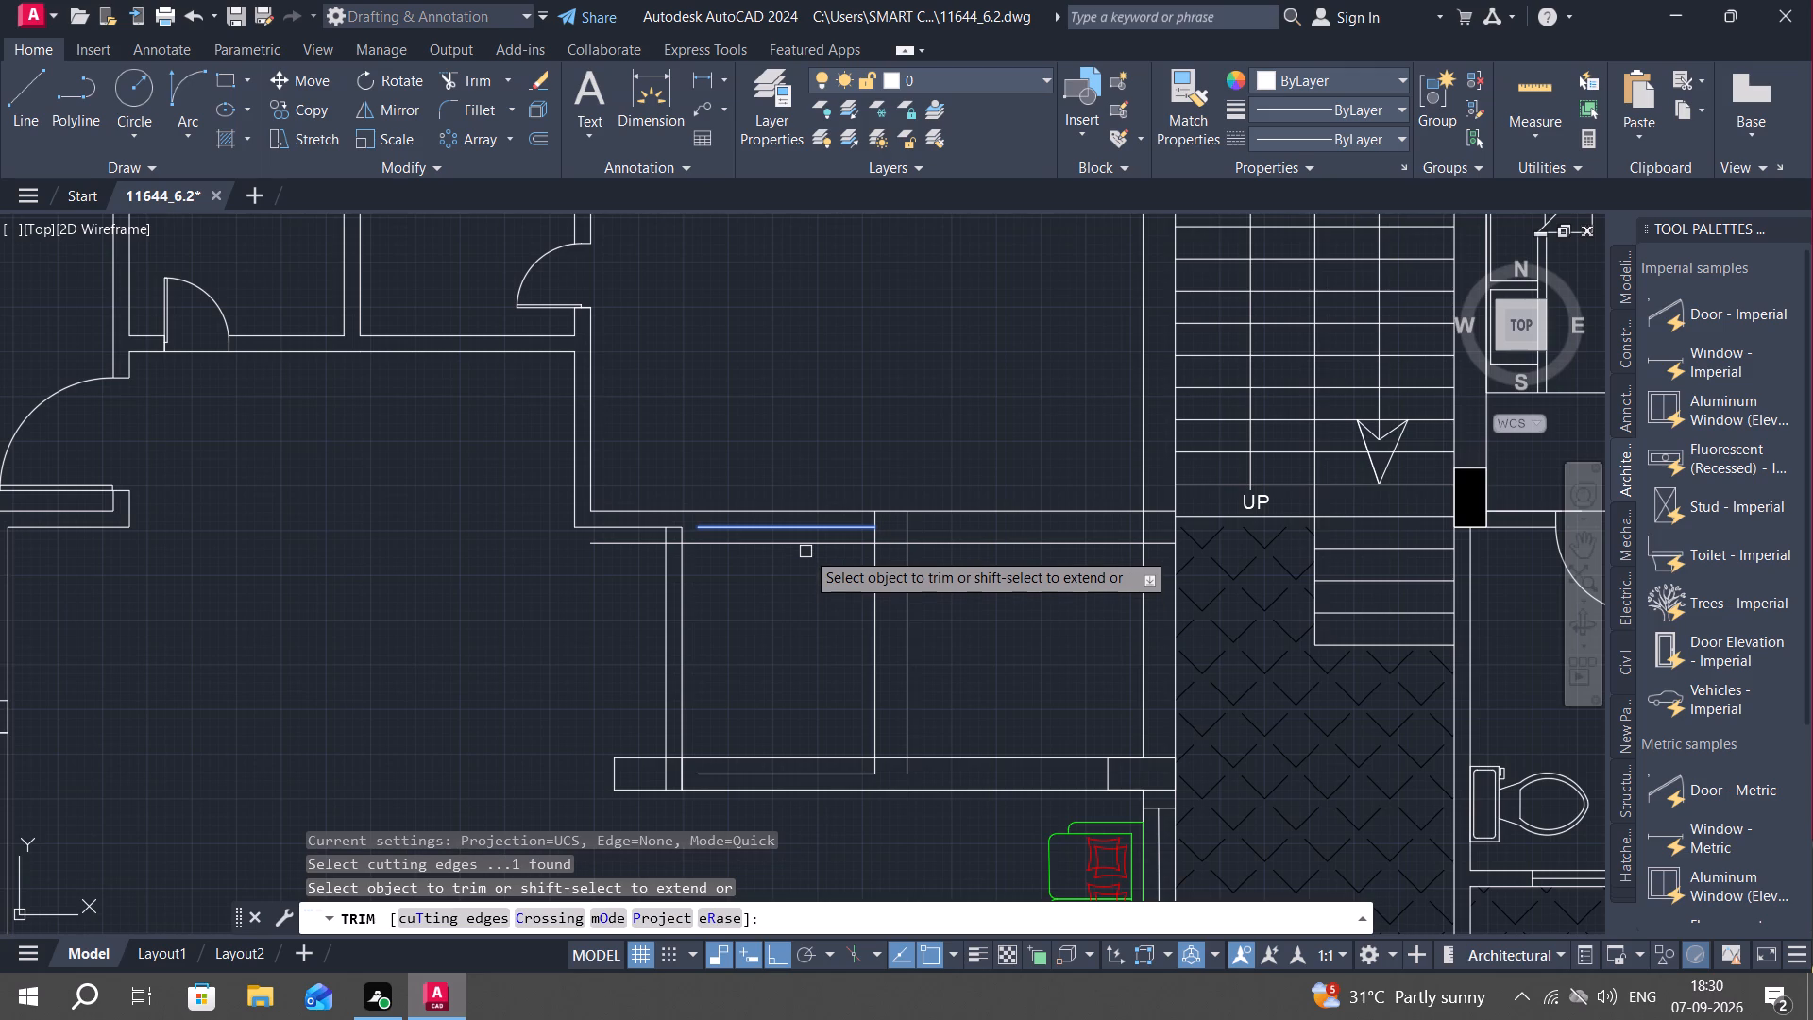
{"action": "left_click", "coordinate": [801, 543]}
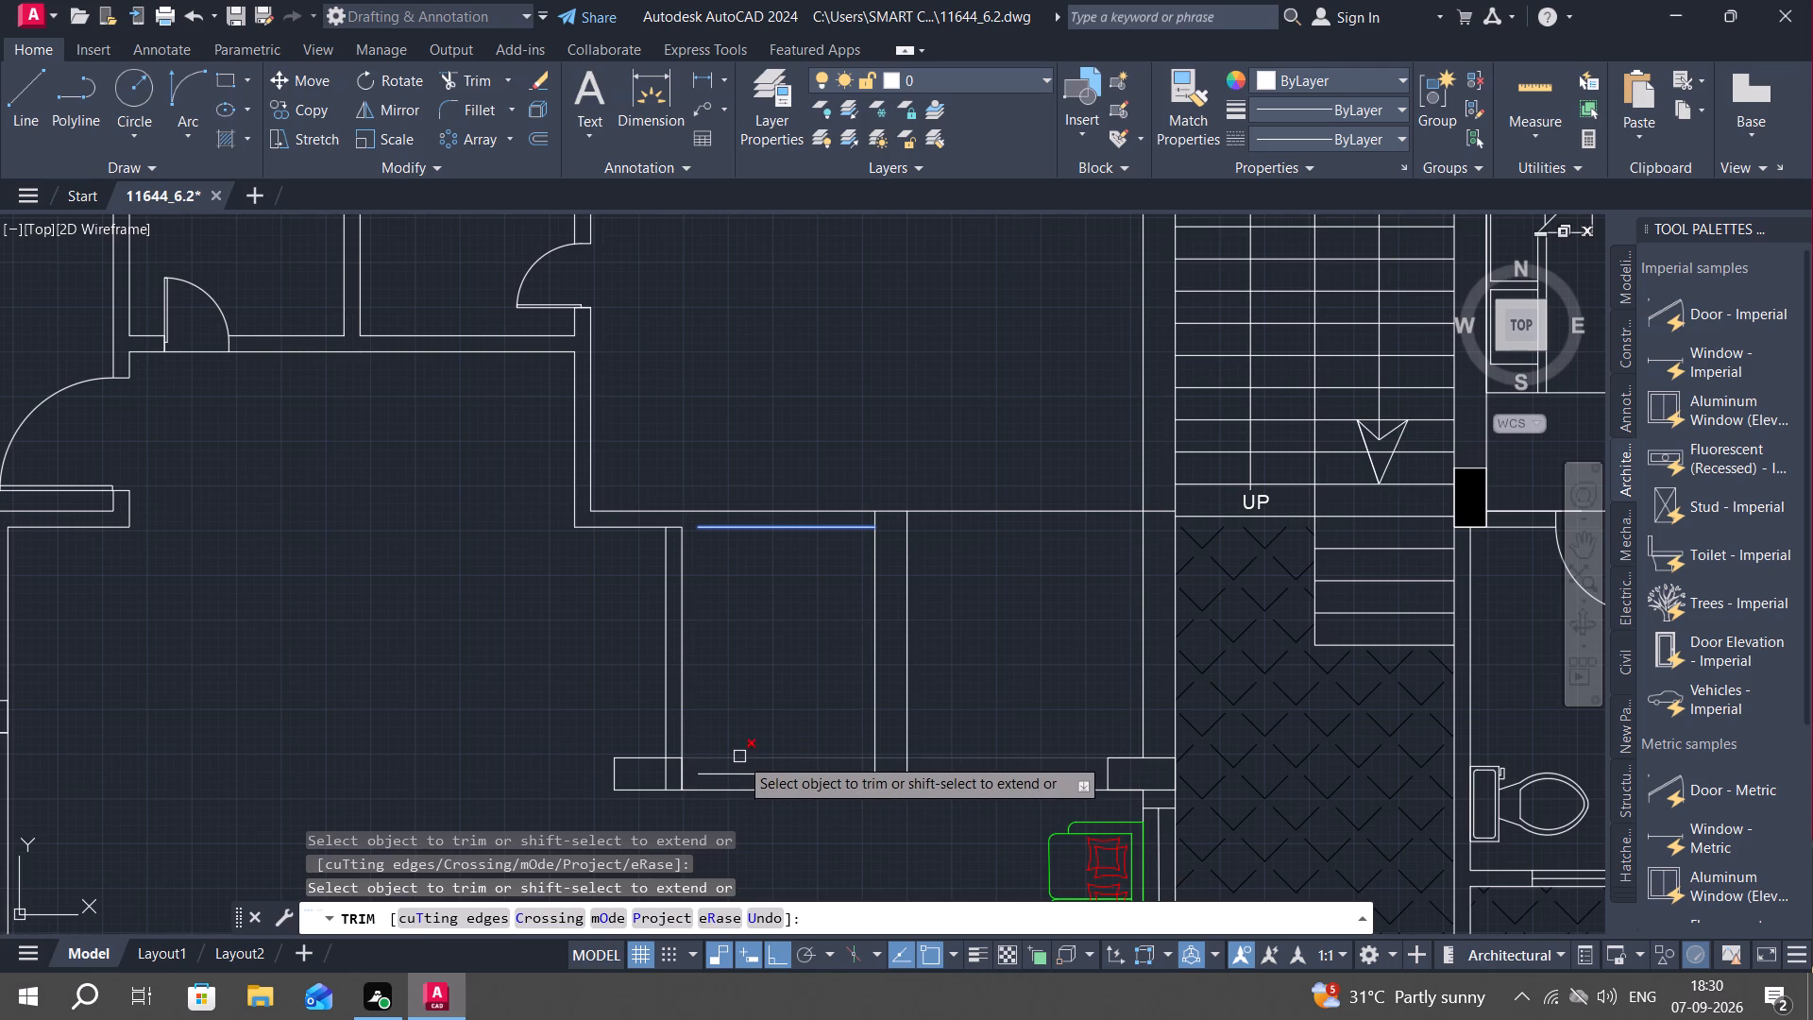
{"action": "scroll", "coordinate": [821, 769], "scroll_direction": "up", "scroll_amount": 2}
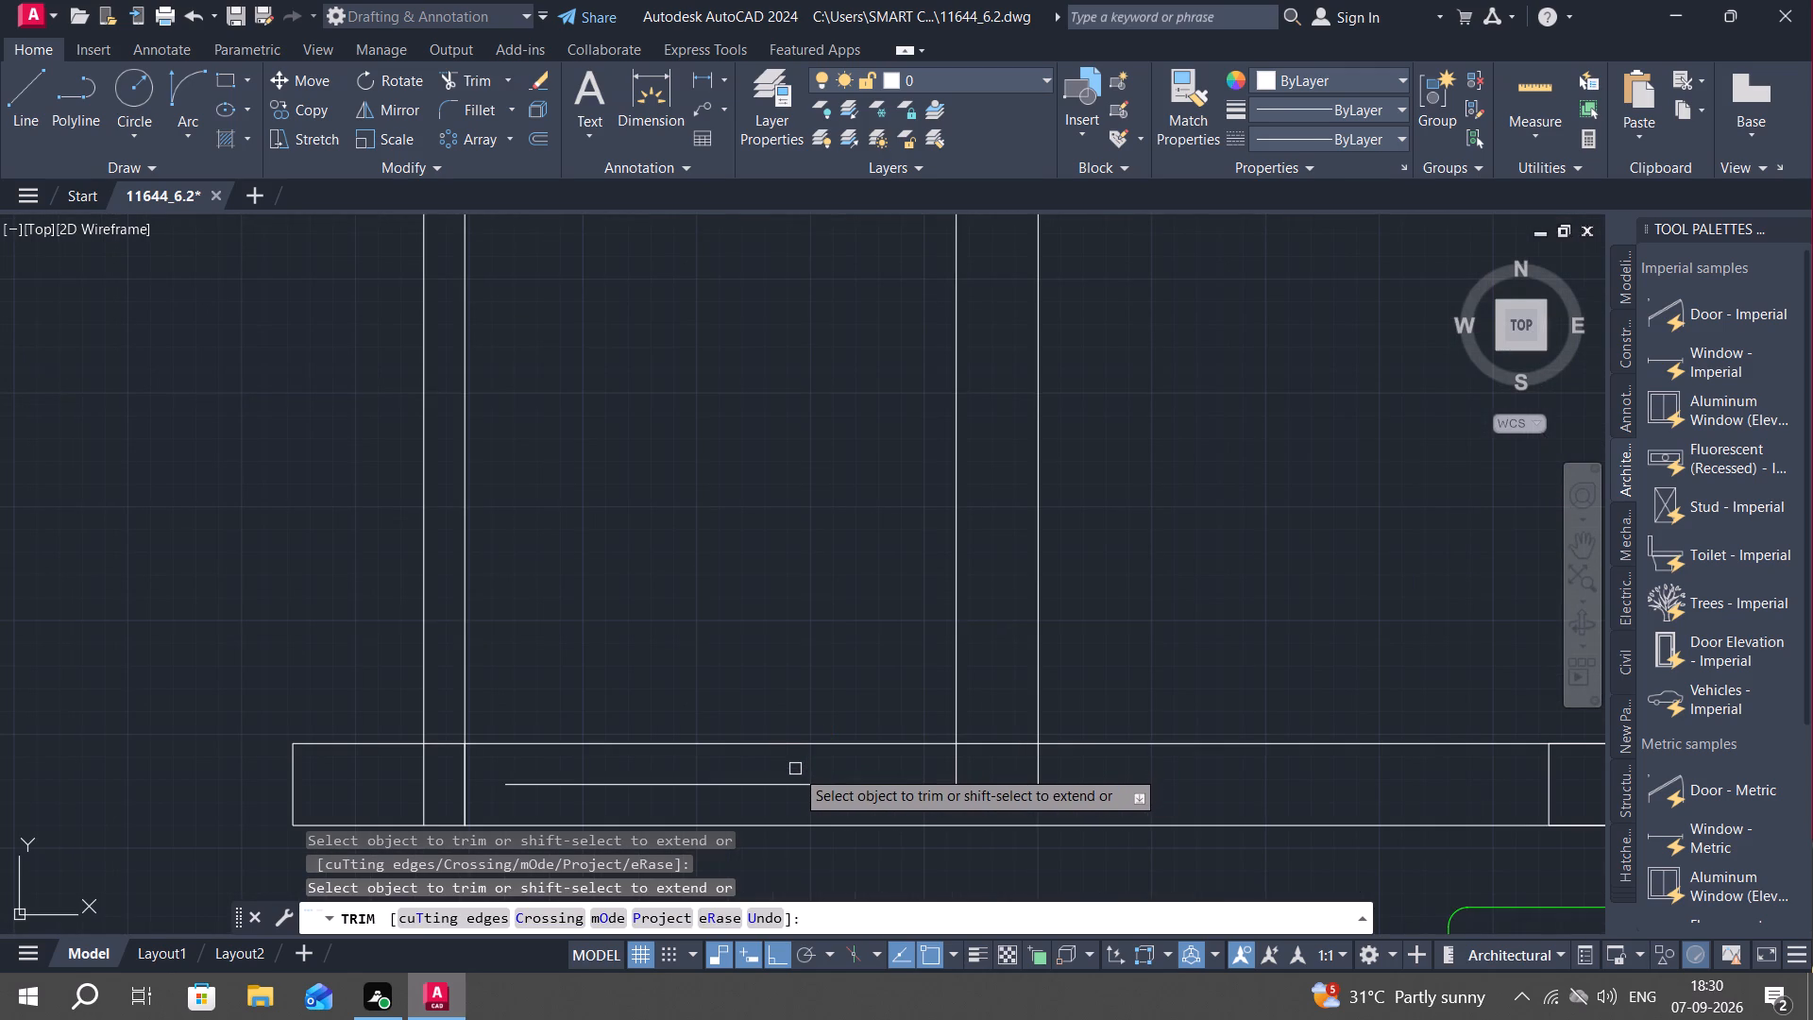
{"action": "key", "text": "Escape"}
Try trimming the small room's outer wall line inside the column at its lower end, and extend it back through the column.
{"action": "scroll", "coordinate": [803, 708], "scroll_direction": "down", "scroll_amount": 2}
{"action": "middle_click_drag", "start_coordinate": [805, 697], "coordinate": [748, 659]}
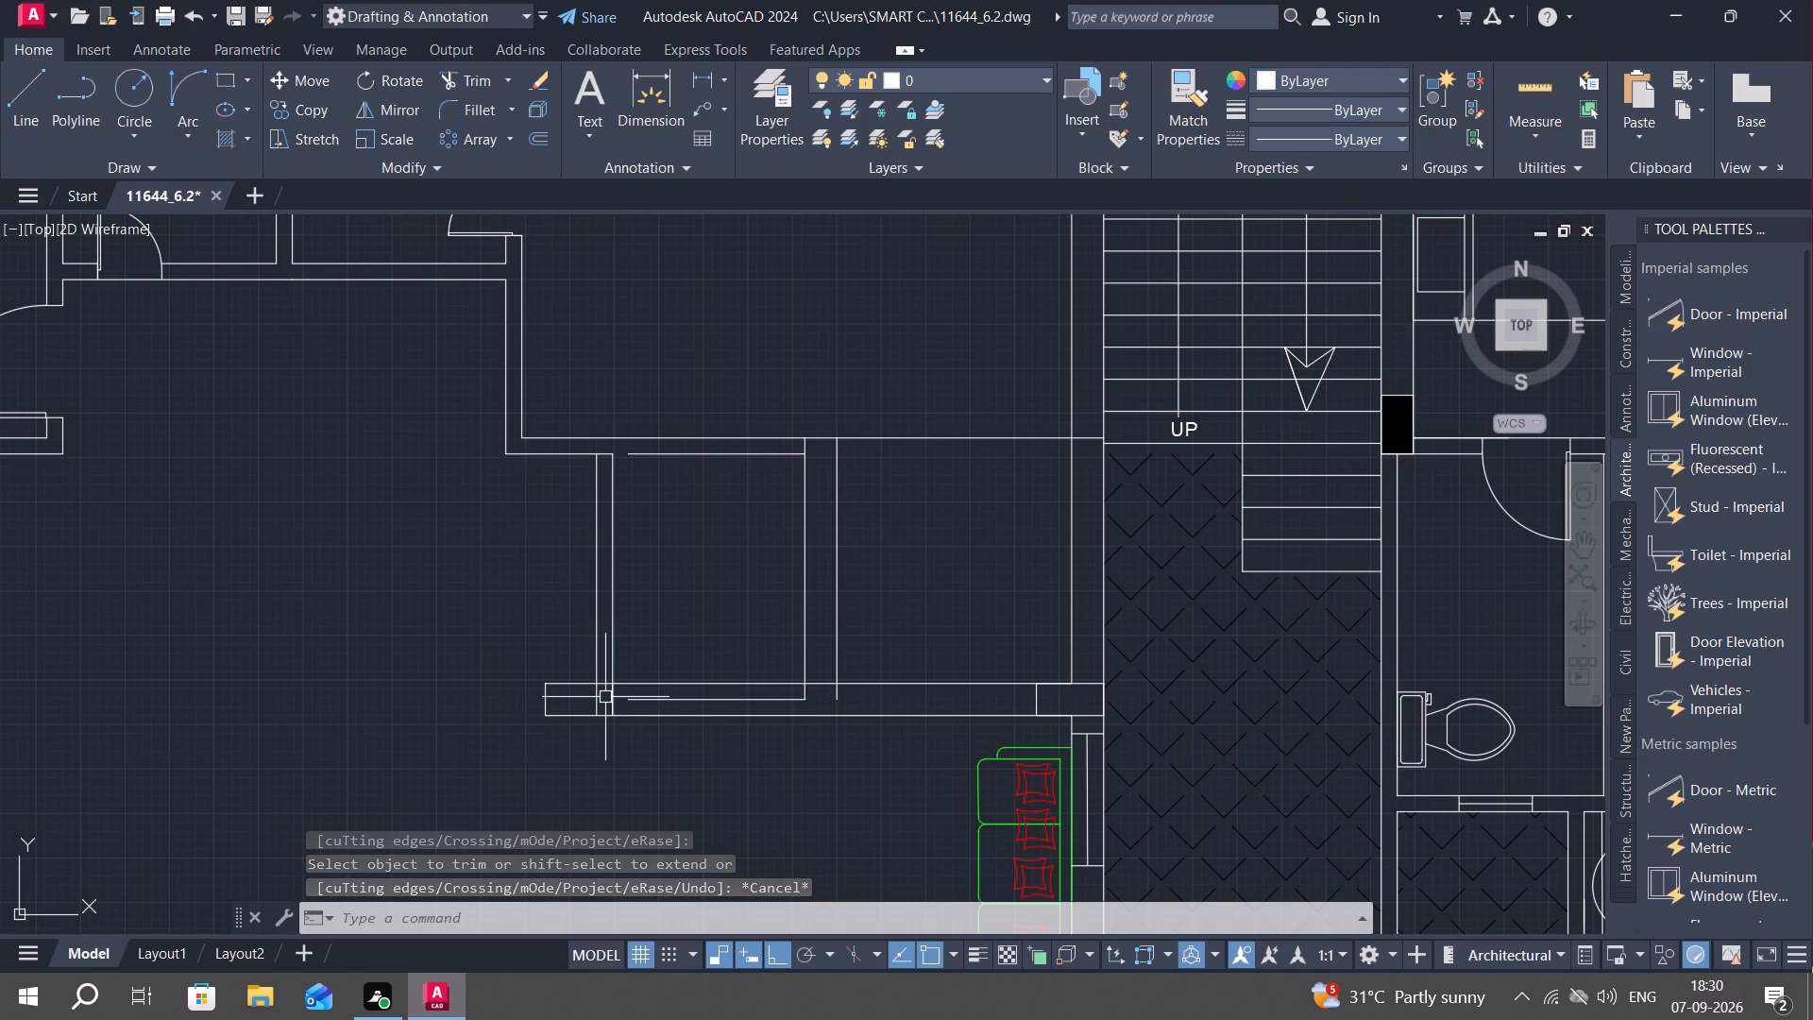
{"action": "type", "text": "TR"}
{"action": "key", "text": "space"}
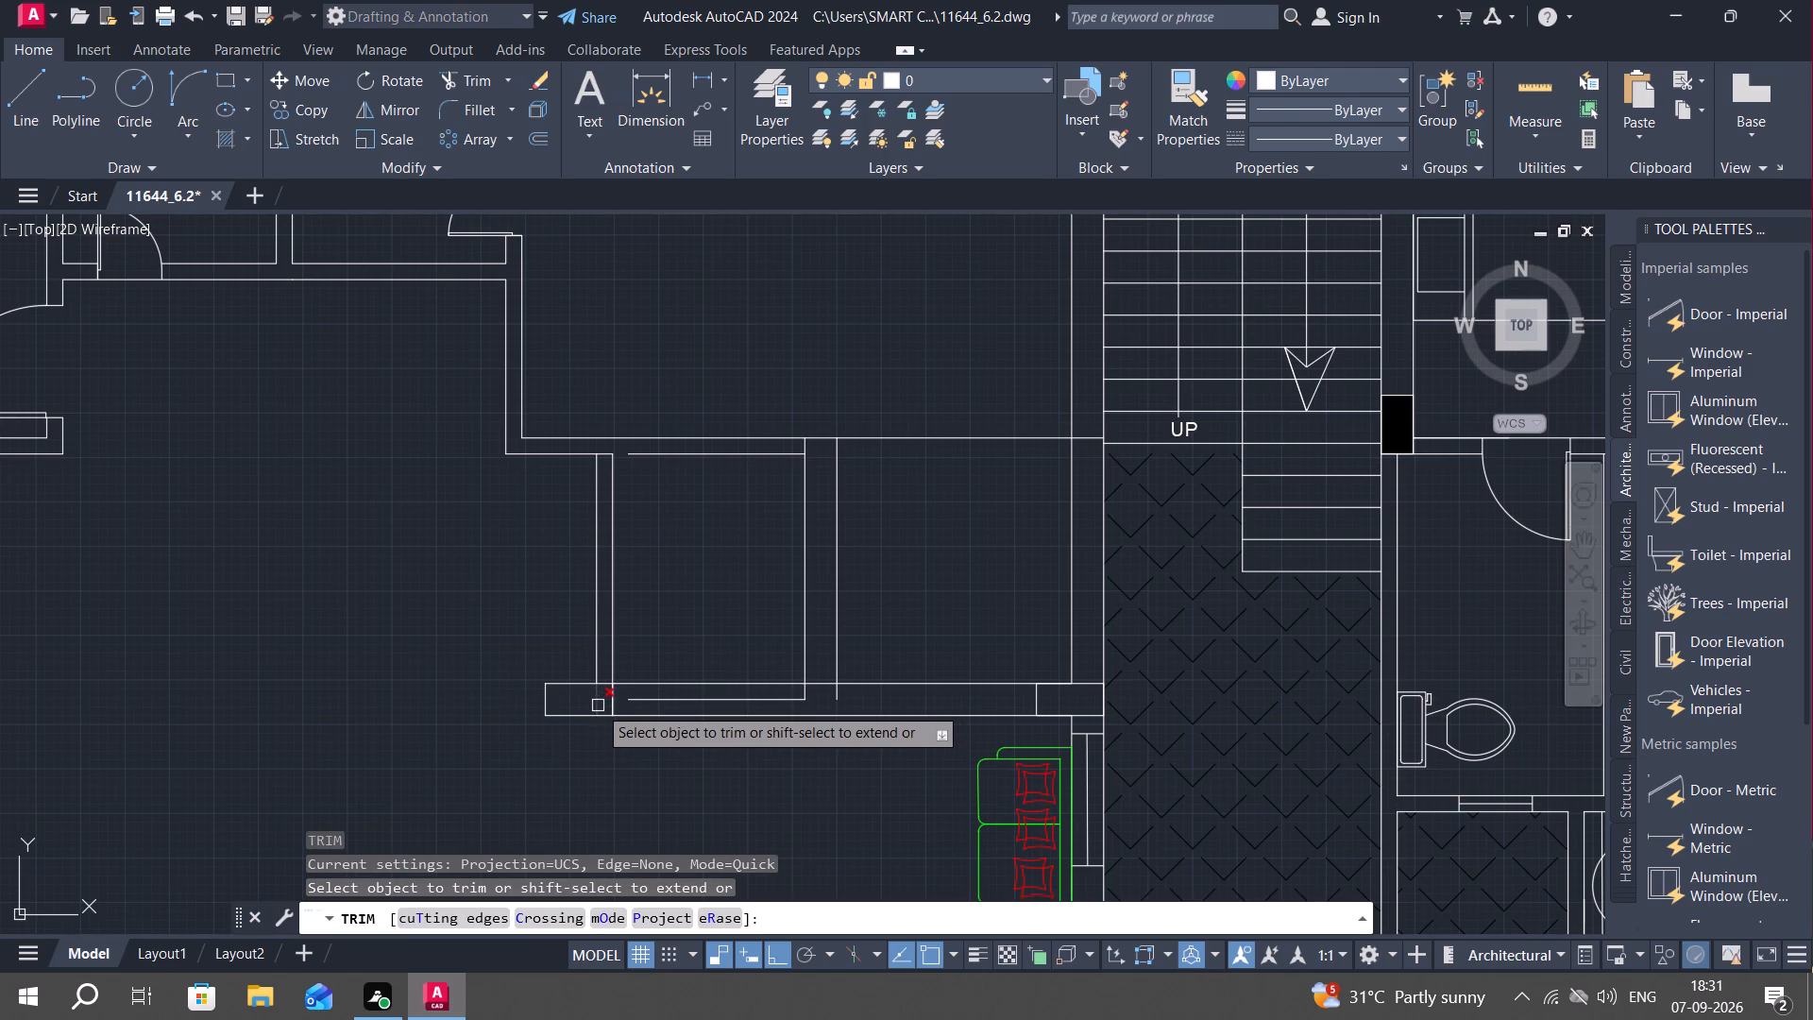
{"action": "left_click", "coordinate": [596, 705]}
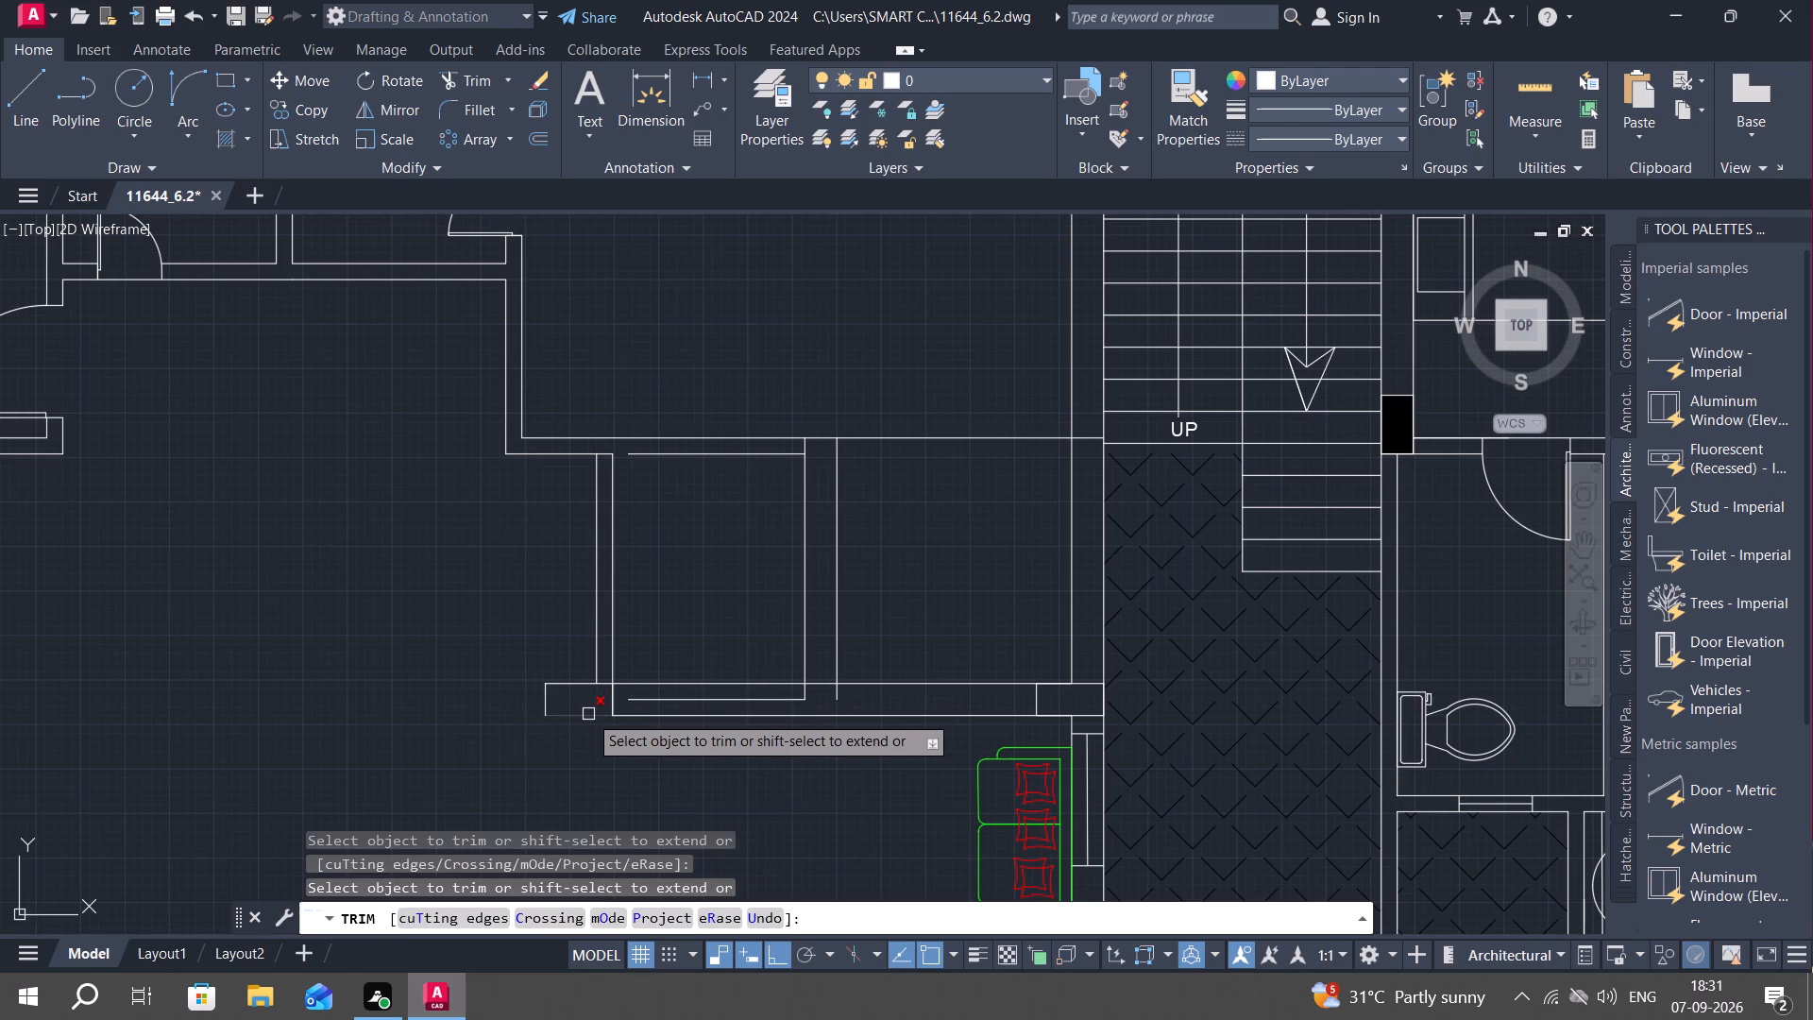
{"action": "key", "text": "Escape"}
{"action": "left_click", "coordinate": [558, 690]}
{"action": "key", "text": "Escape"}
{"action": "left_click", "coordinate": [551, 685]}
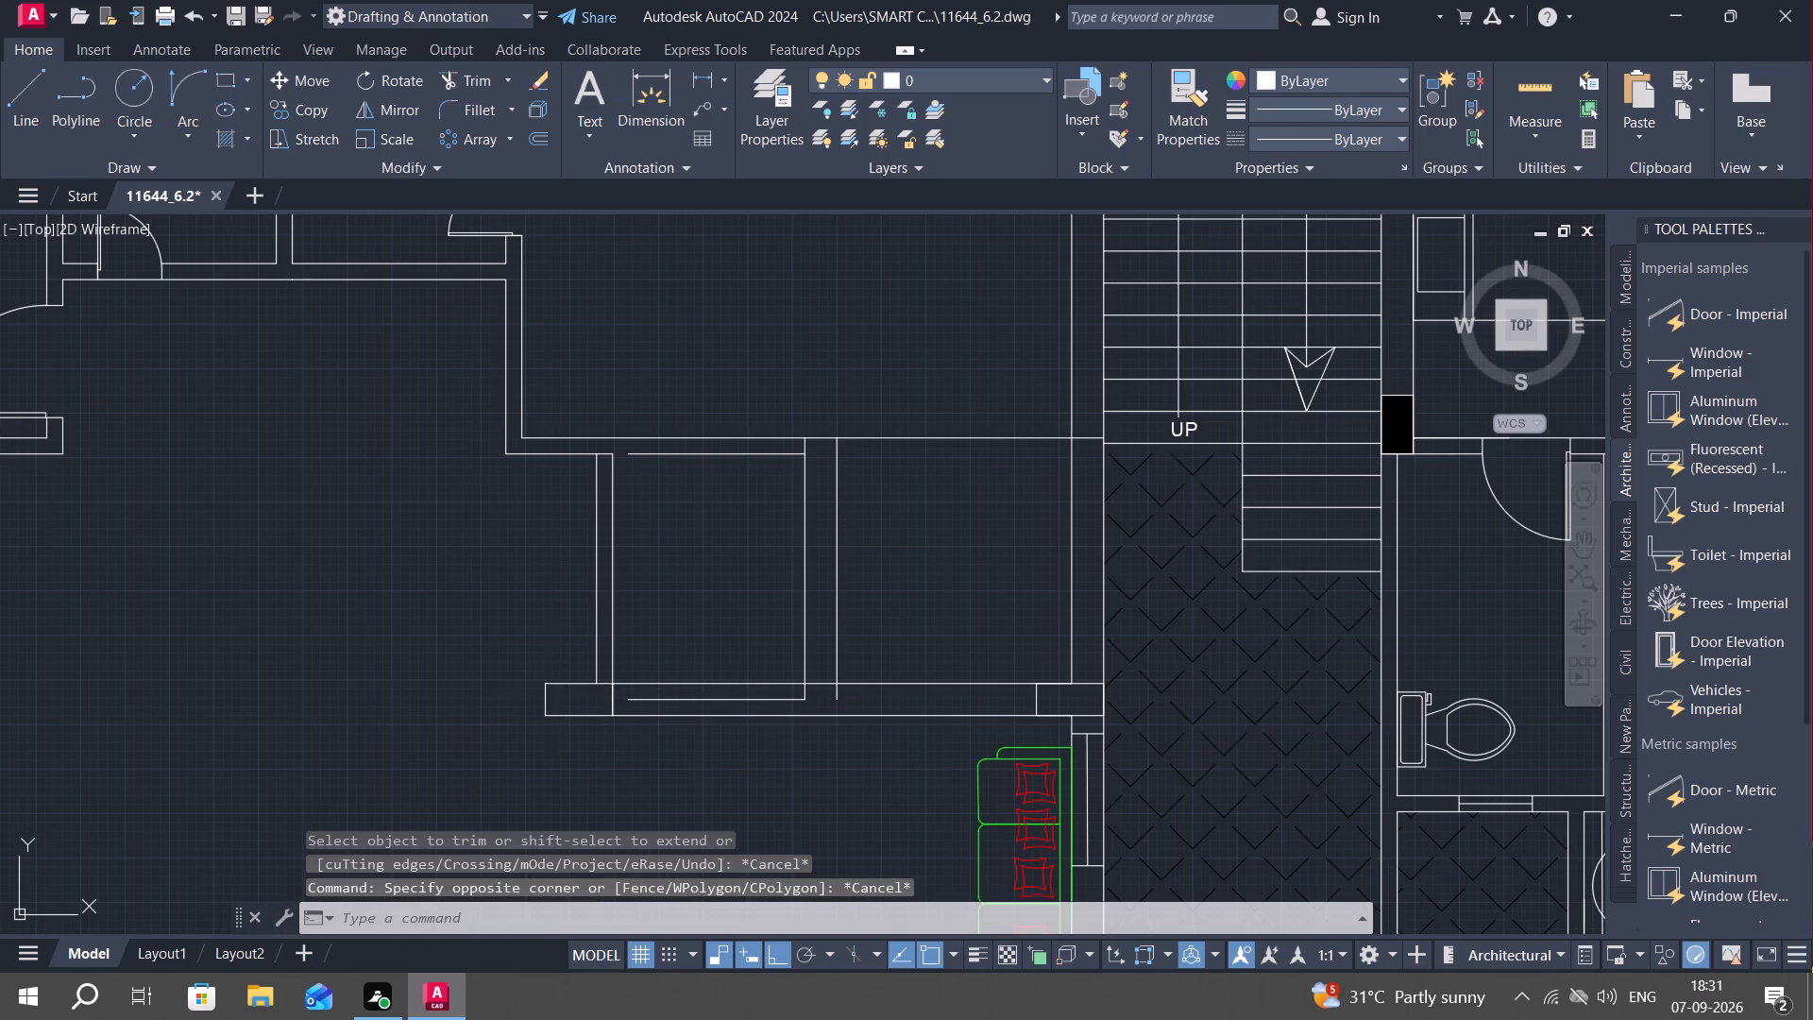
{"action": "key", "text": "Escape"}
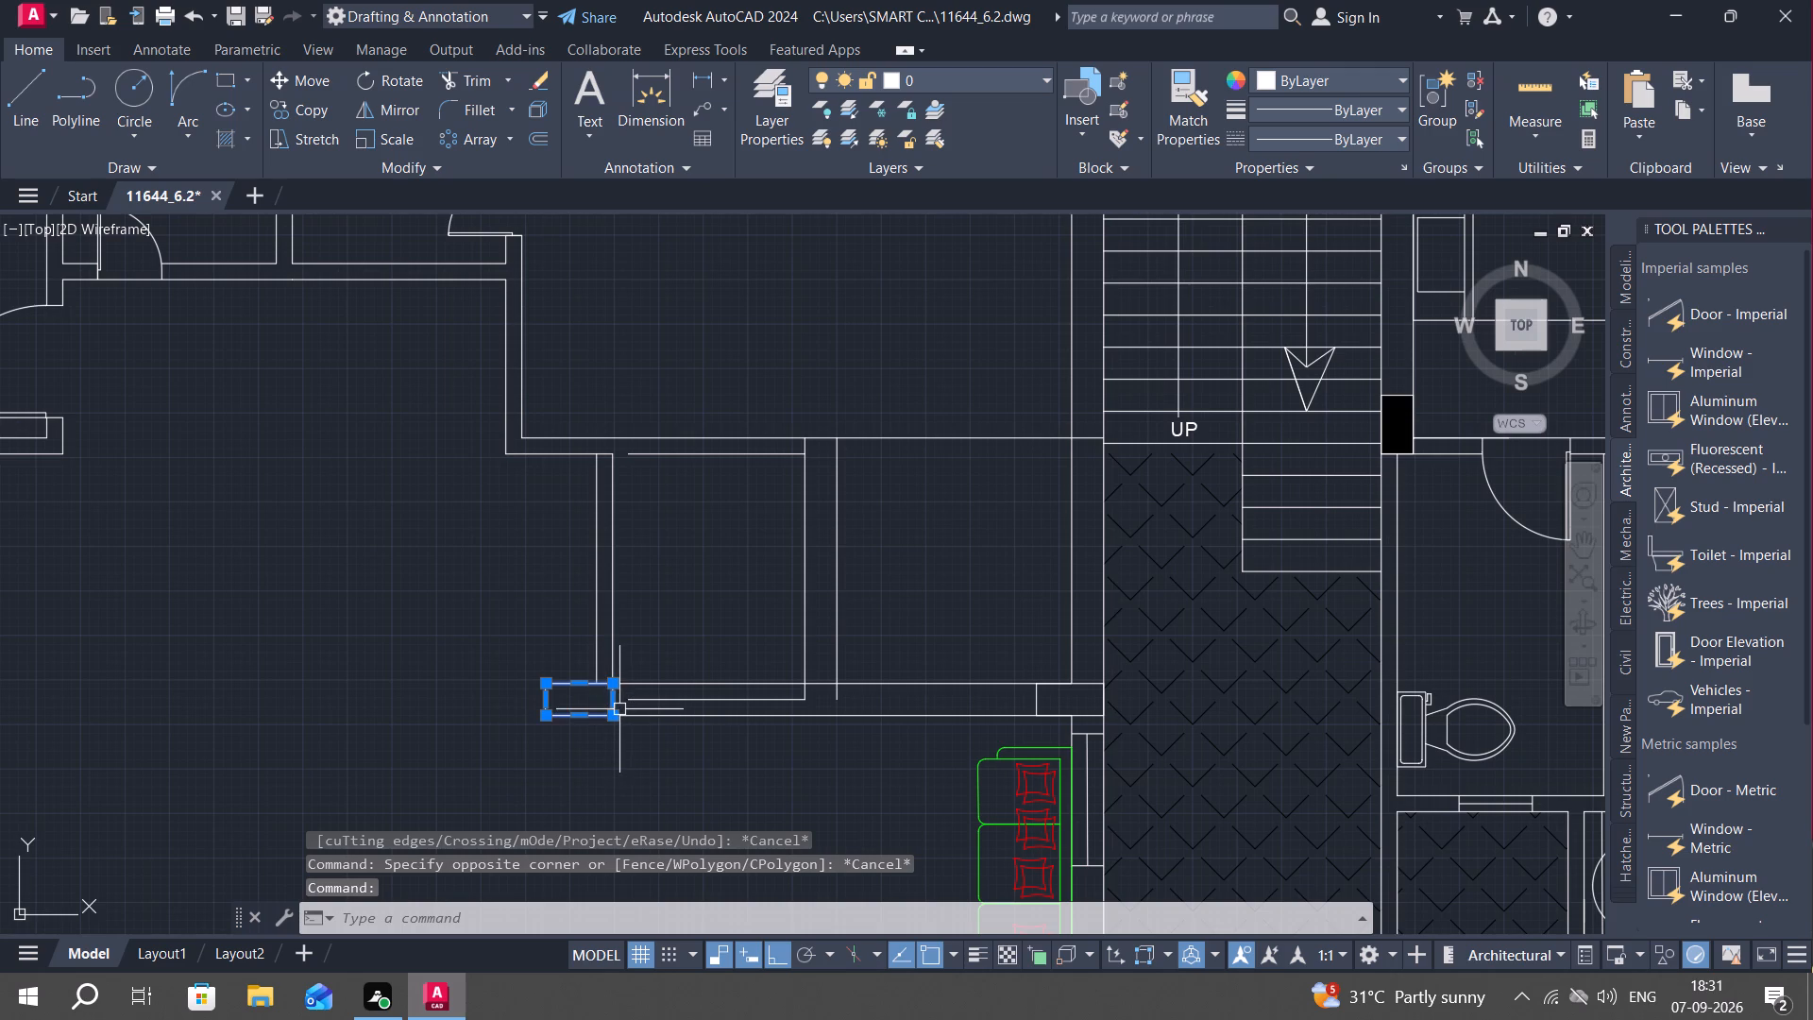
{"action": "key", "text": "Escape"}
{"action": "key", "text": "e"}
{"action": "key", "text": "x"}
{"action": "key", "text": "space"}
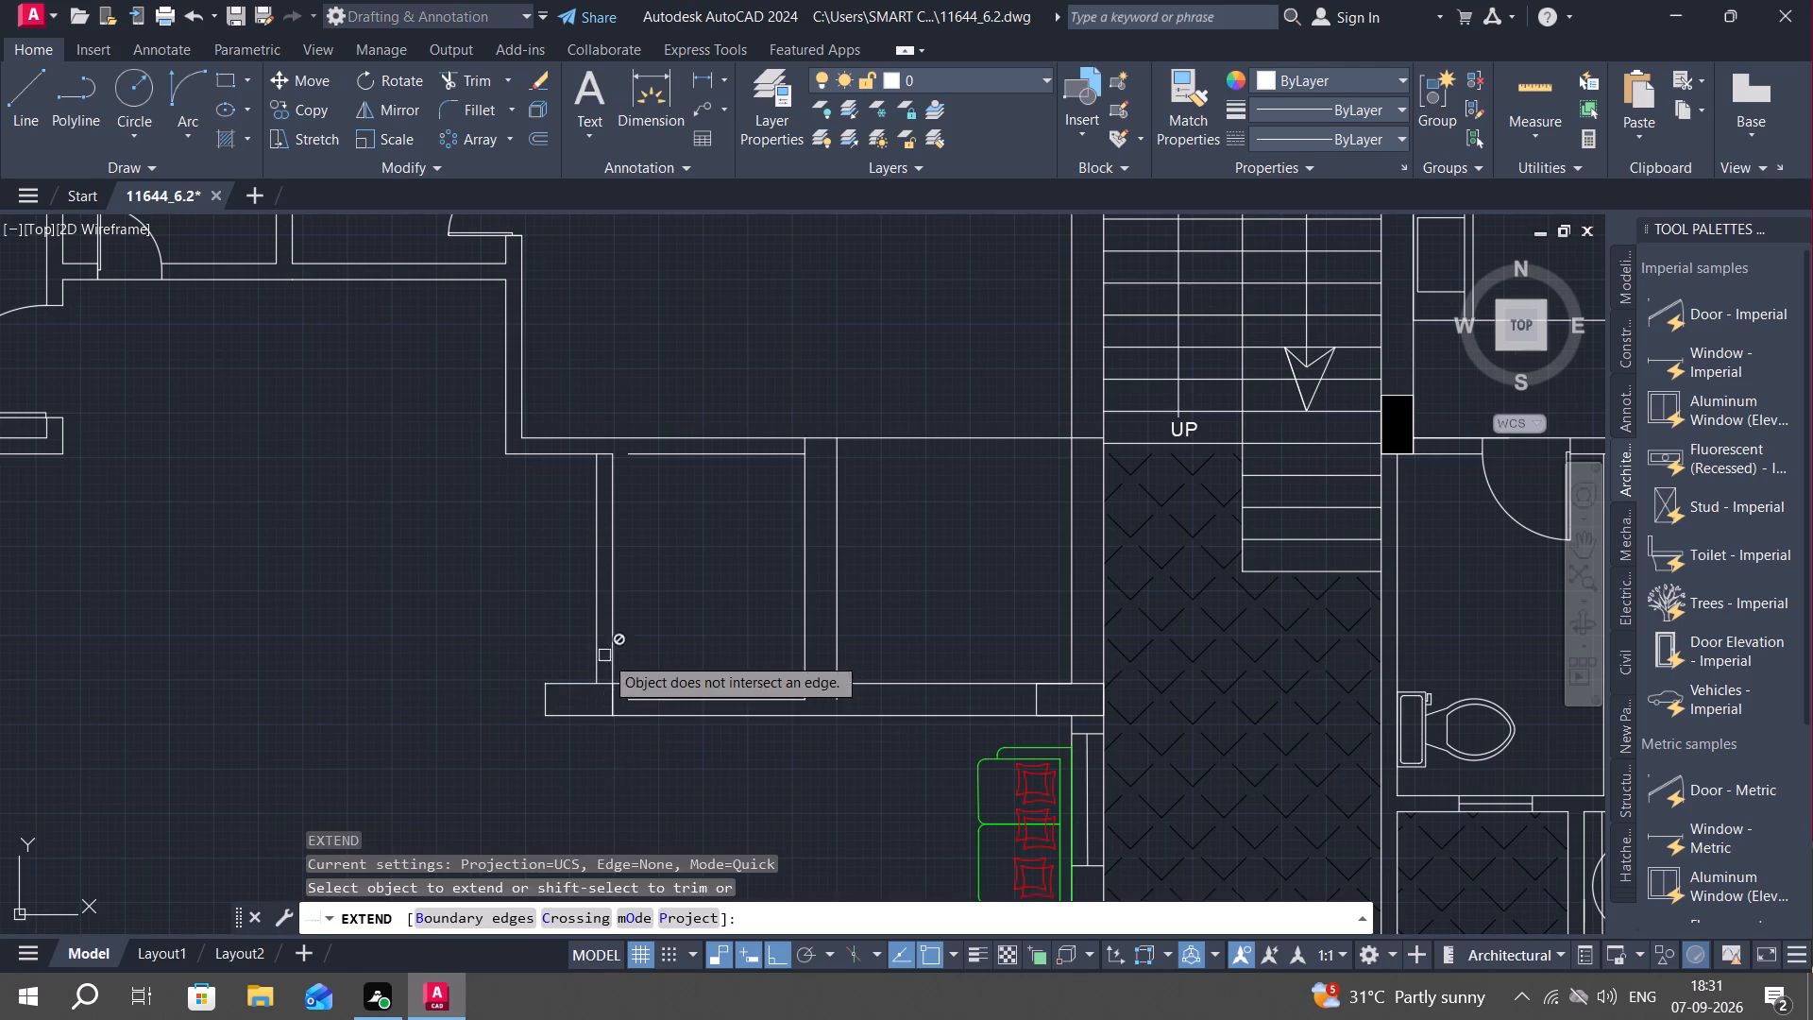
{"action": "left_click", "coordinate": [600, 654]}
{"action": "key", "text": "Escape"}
Extend the small room's upper and lower inner wall lines to meet its outer vertical wall.
{"action": "key", "text": "space"}
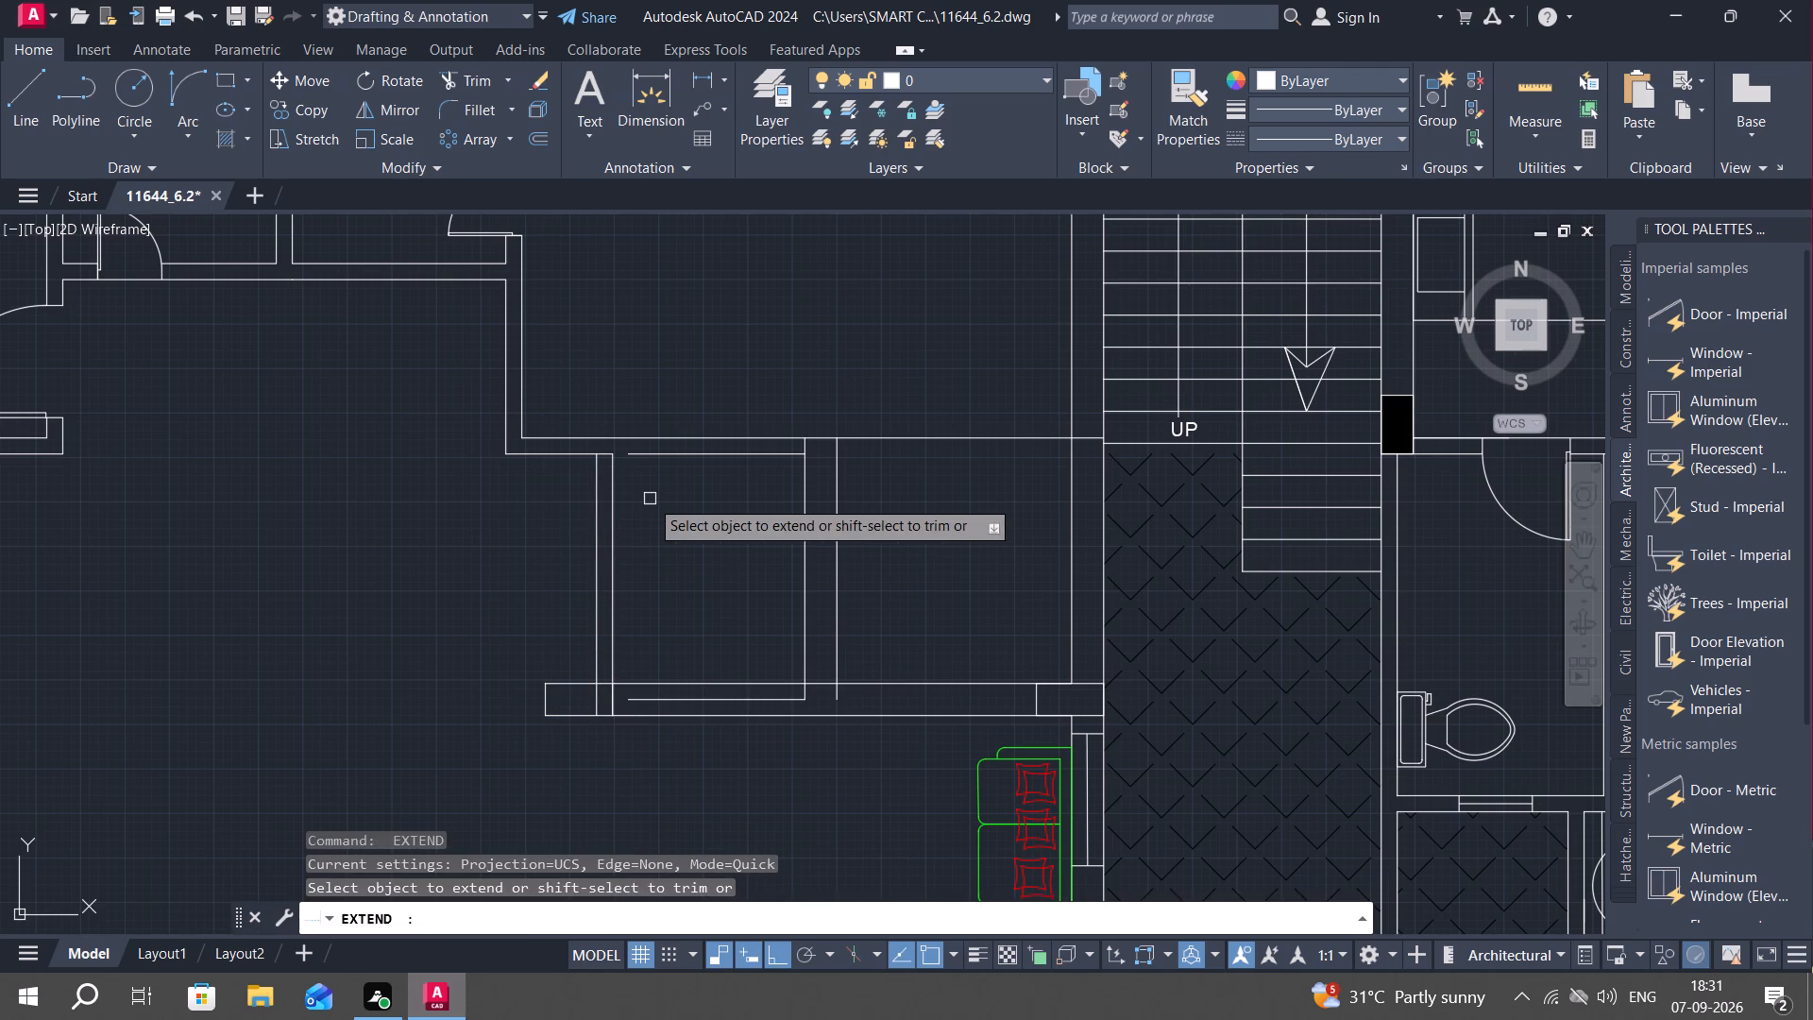
{"action": "left_click", "coordinate": [653, 457]}
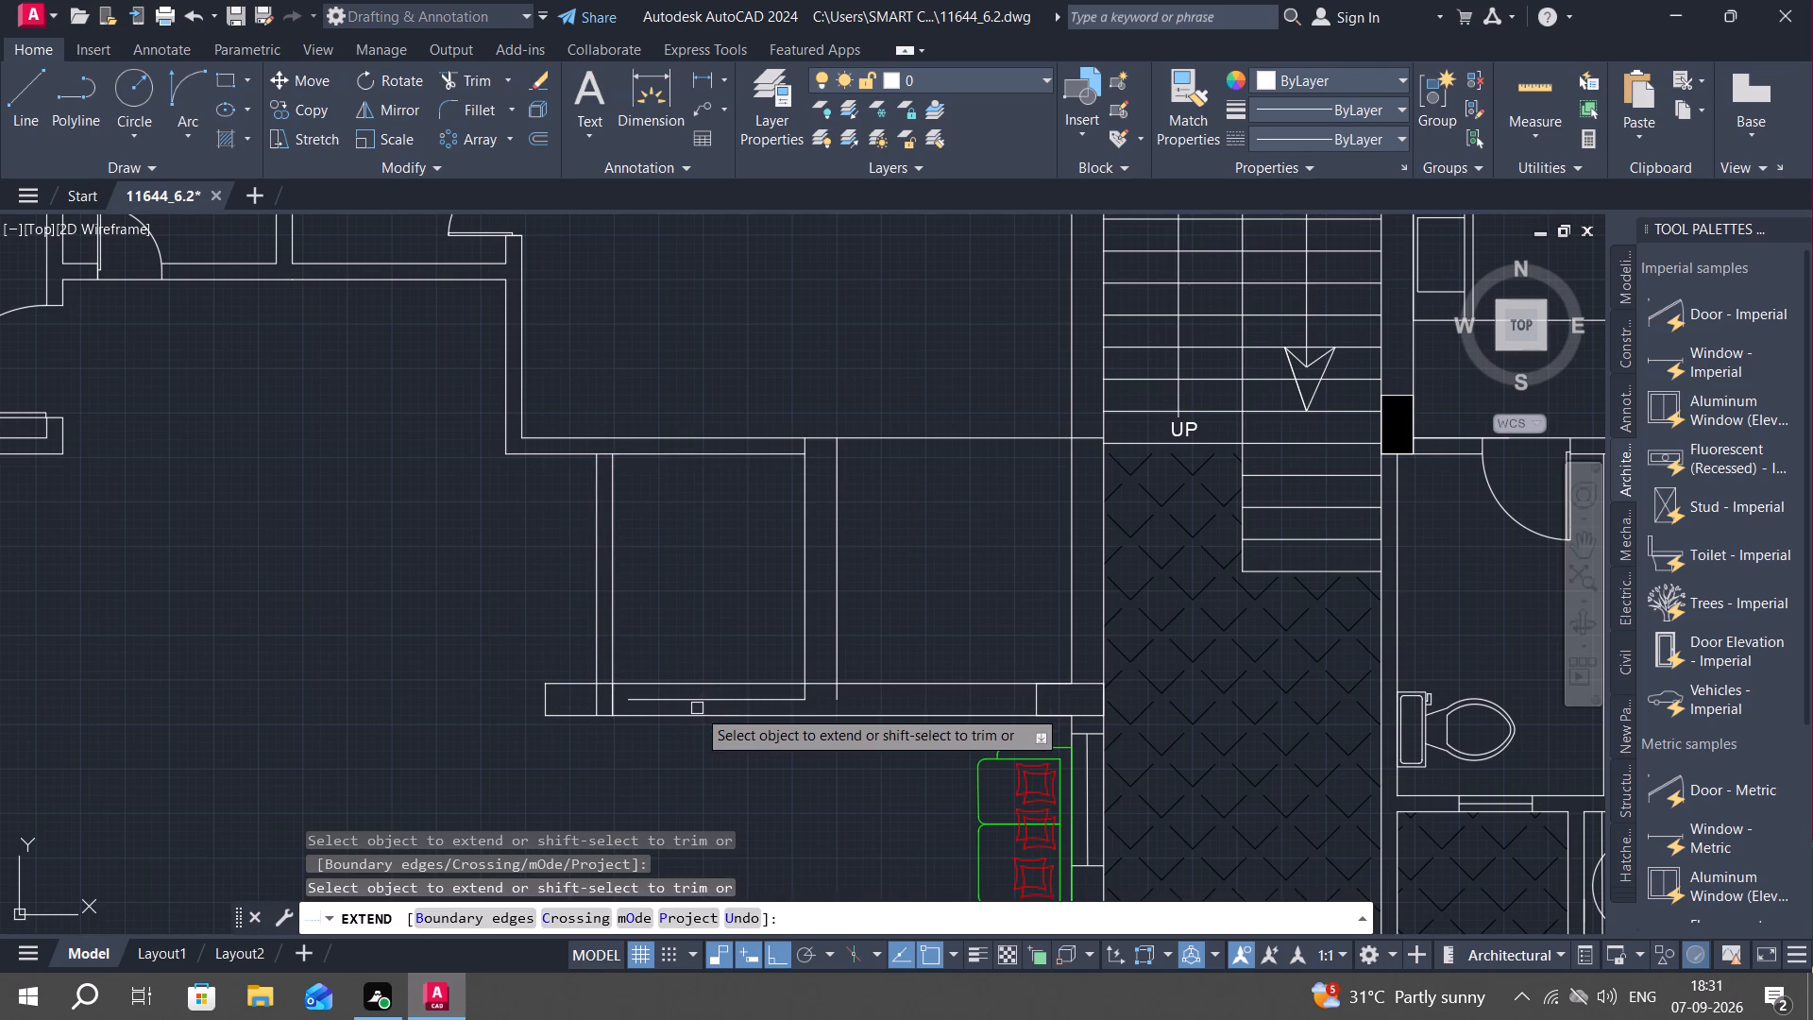
{"action": "left_click", "coordinate": [688, 698]}
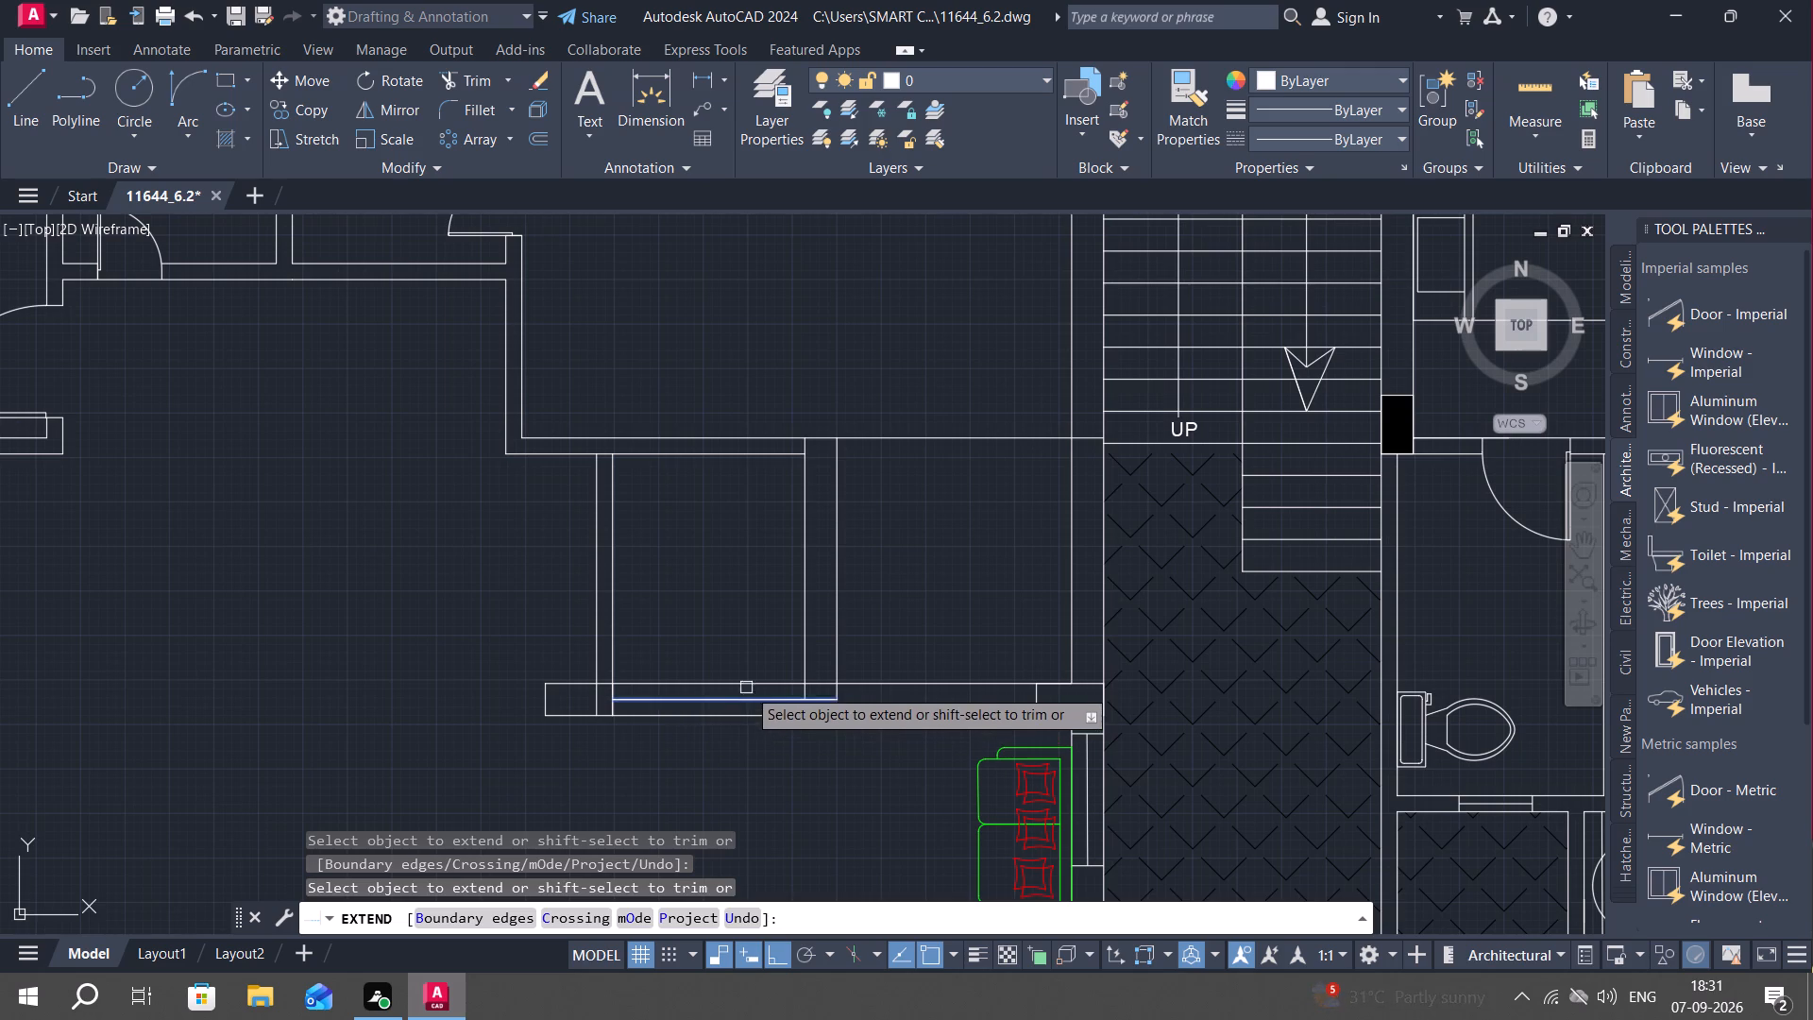
{"action": "key", "text": "Escape"}
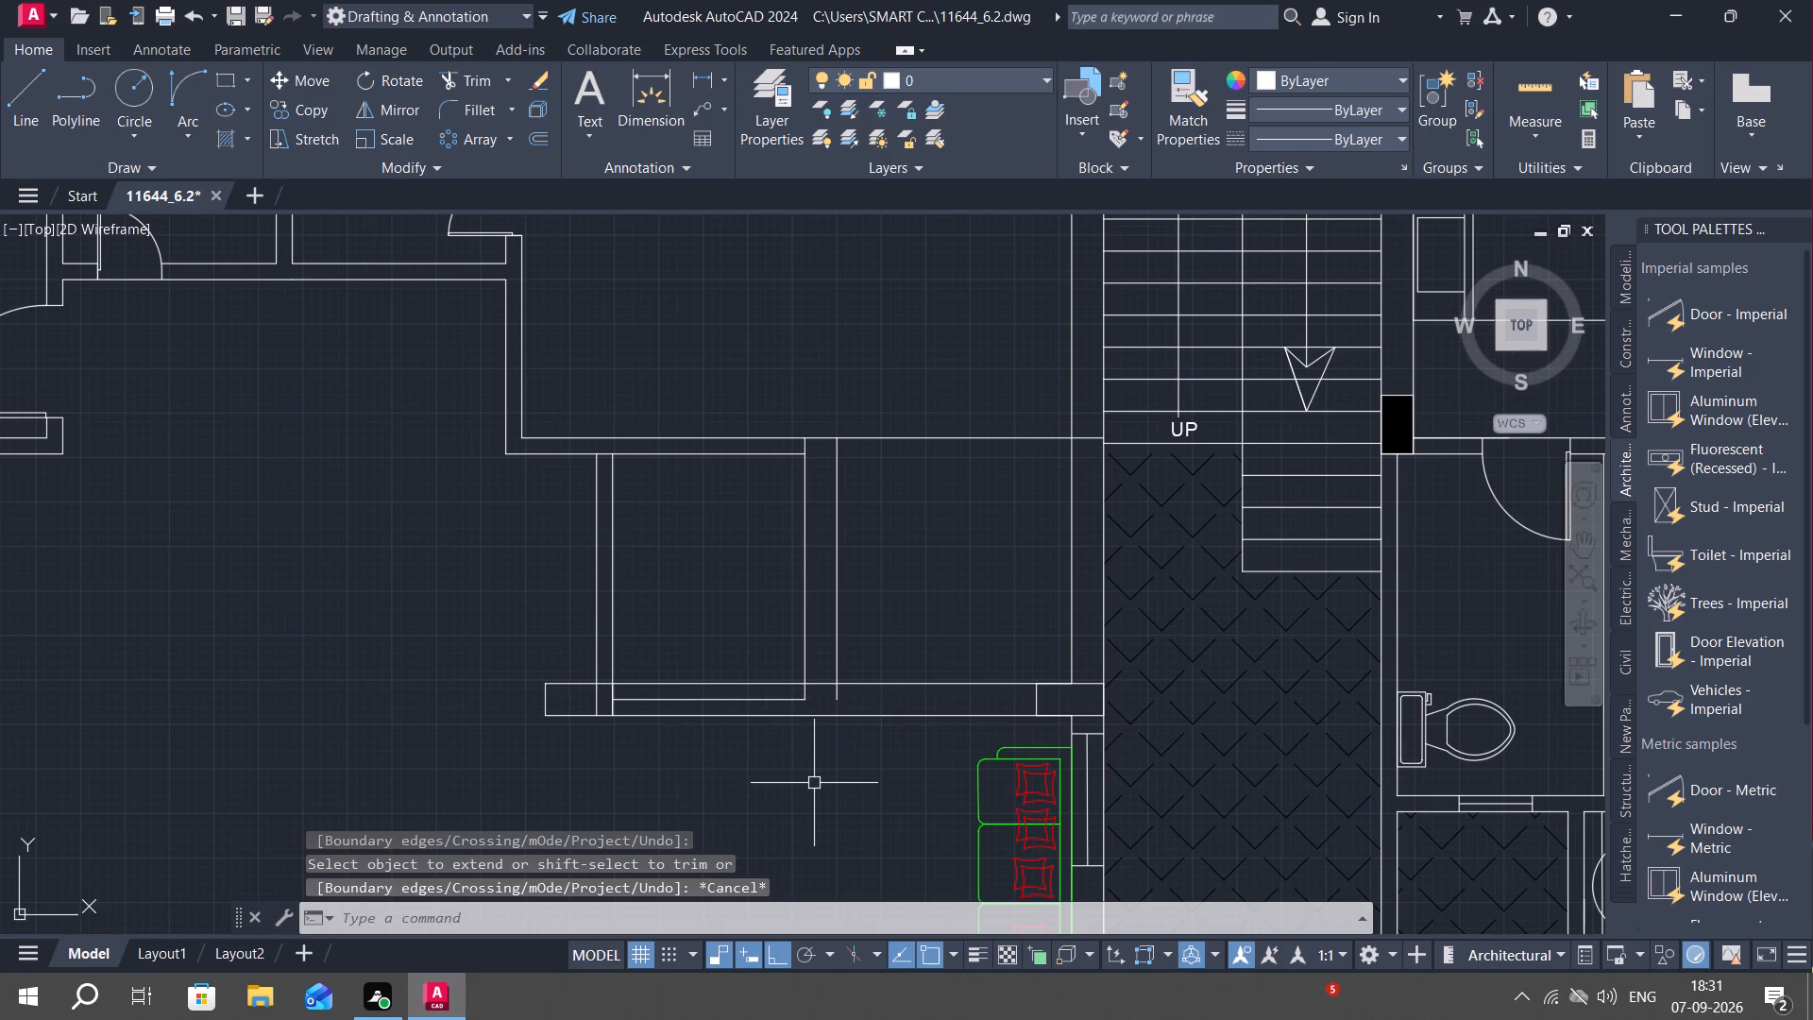
Trim the partition line's lower stub and the 9" offset line's portions across the partition and the small room.
{"action": "key", "text": "t"}
{"action": "key", "text": "r"}
{"action": "key", "text": "space"}
{"action": "left_click", "coordinate": [832, 697]}
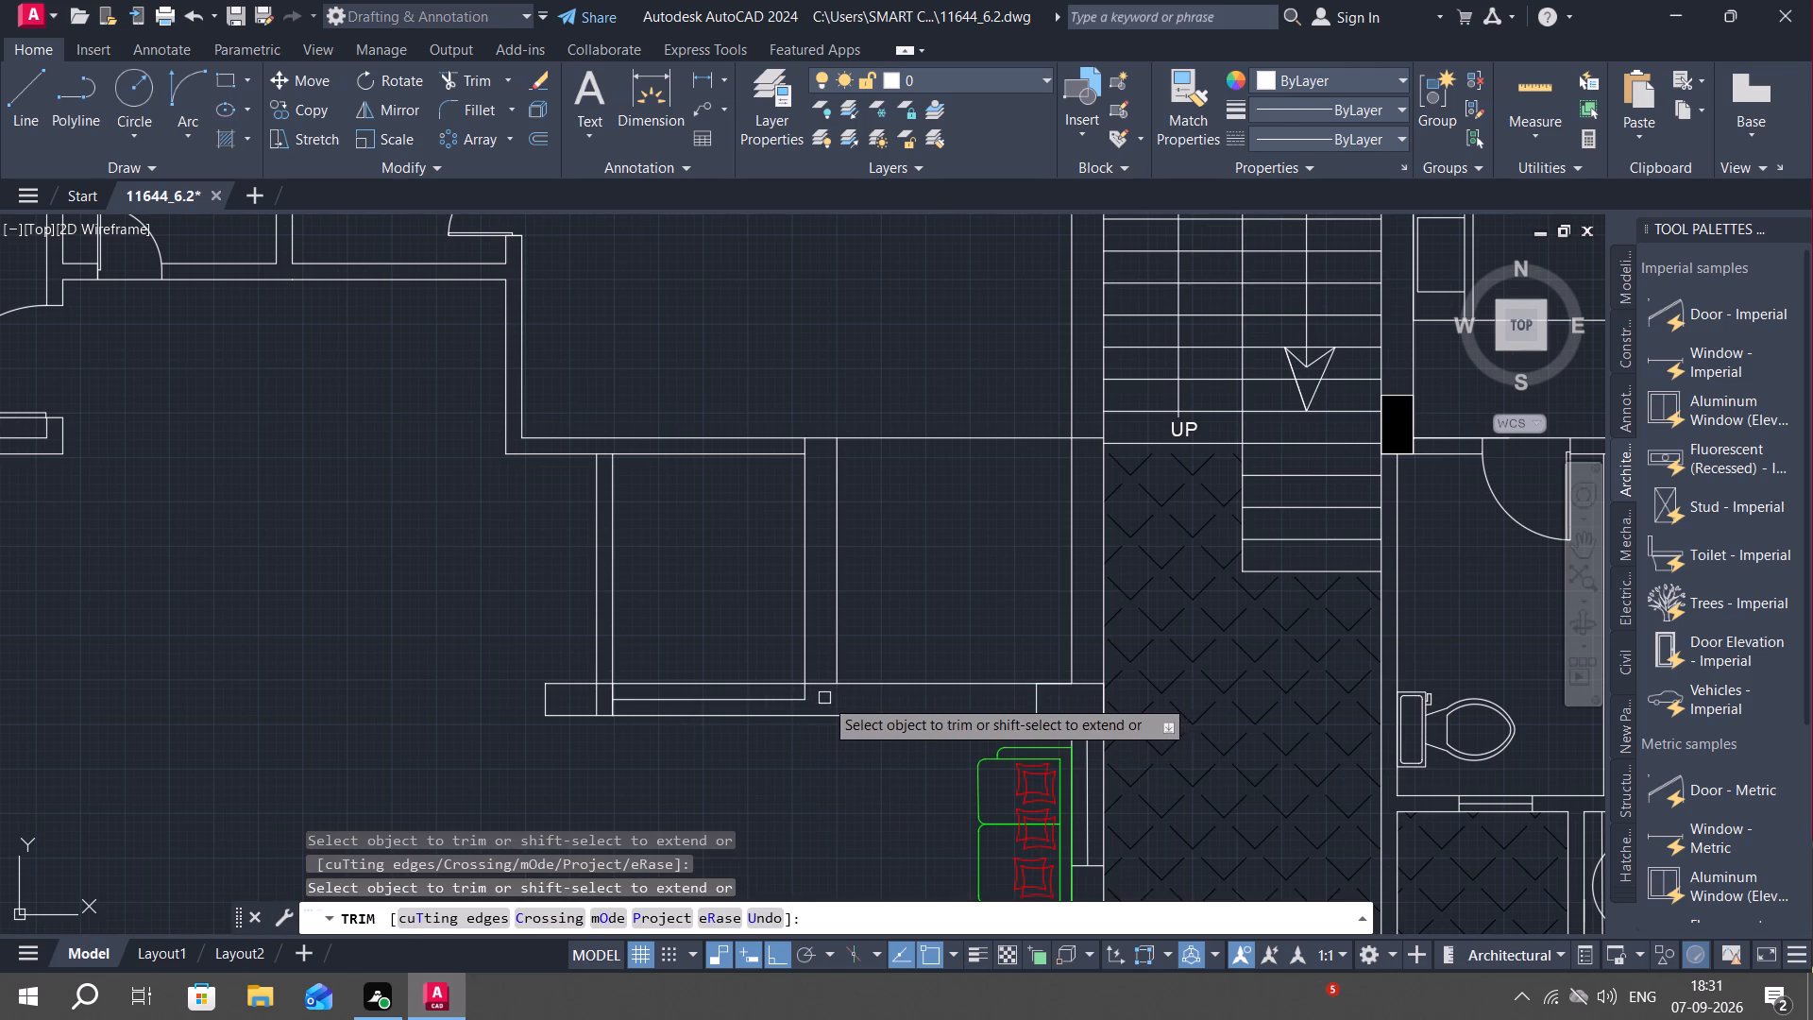
{"action": "left_click", "coordinate": [814, 681]}
{"action": "left_click", "coordinate": [765, 687]}
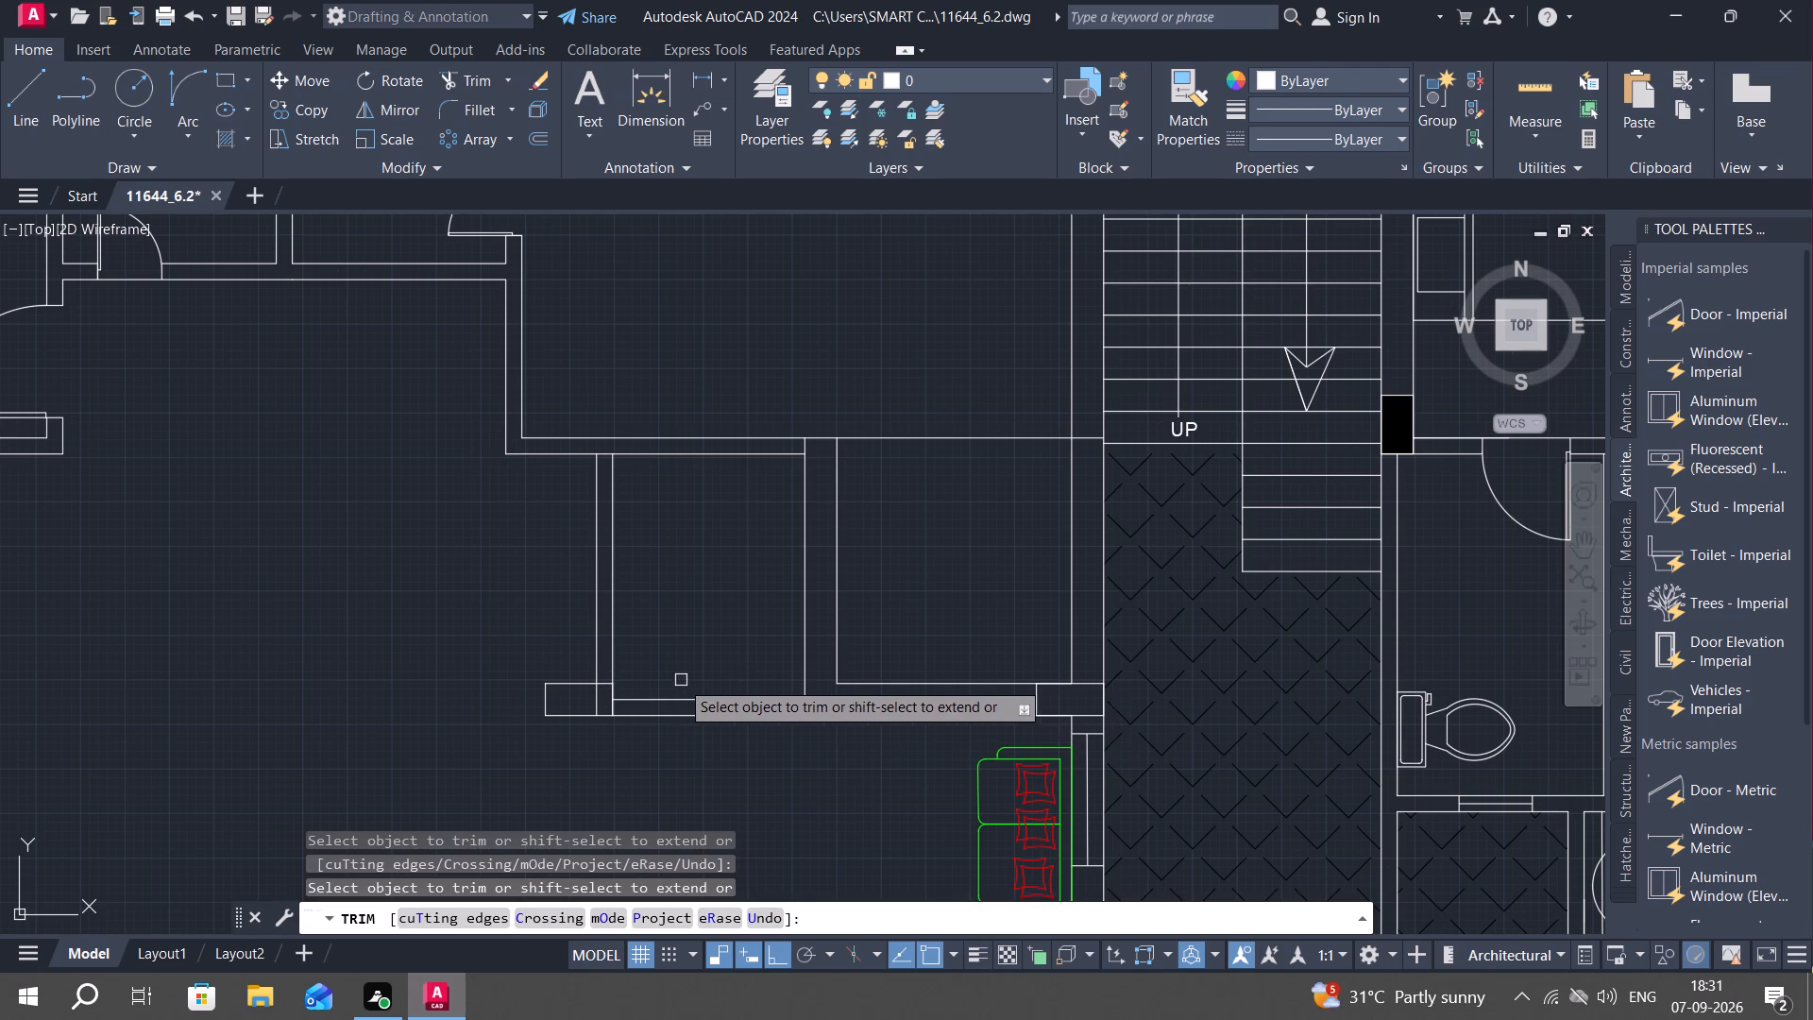
{"action": "key", "text": "Escape"}
Move the column at the small room's lower corner 4.5" outwards, aligning its edge with the outer vertical wall line.
{"action": "scroll", "coordinate": [623, 686], "scroll_direction": "up", "scroll_amount": 3}
{"action": "middle_click_drag", "start_coordinate": [654, 701], "coordinate": [710, 685]}
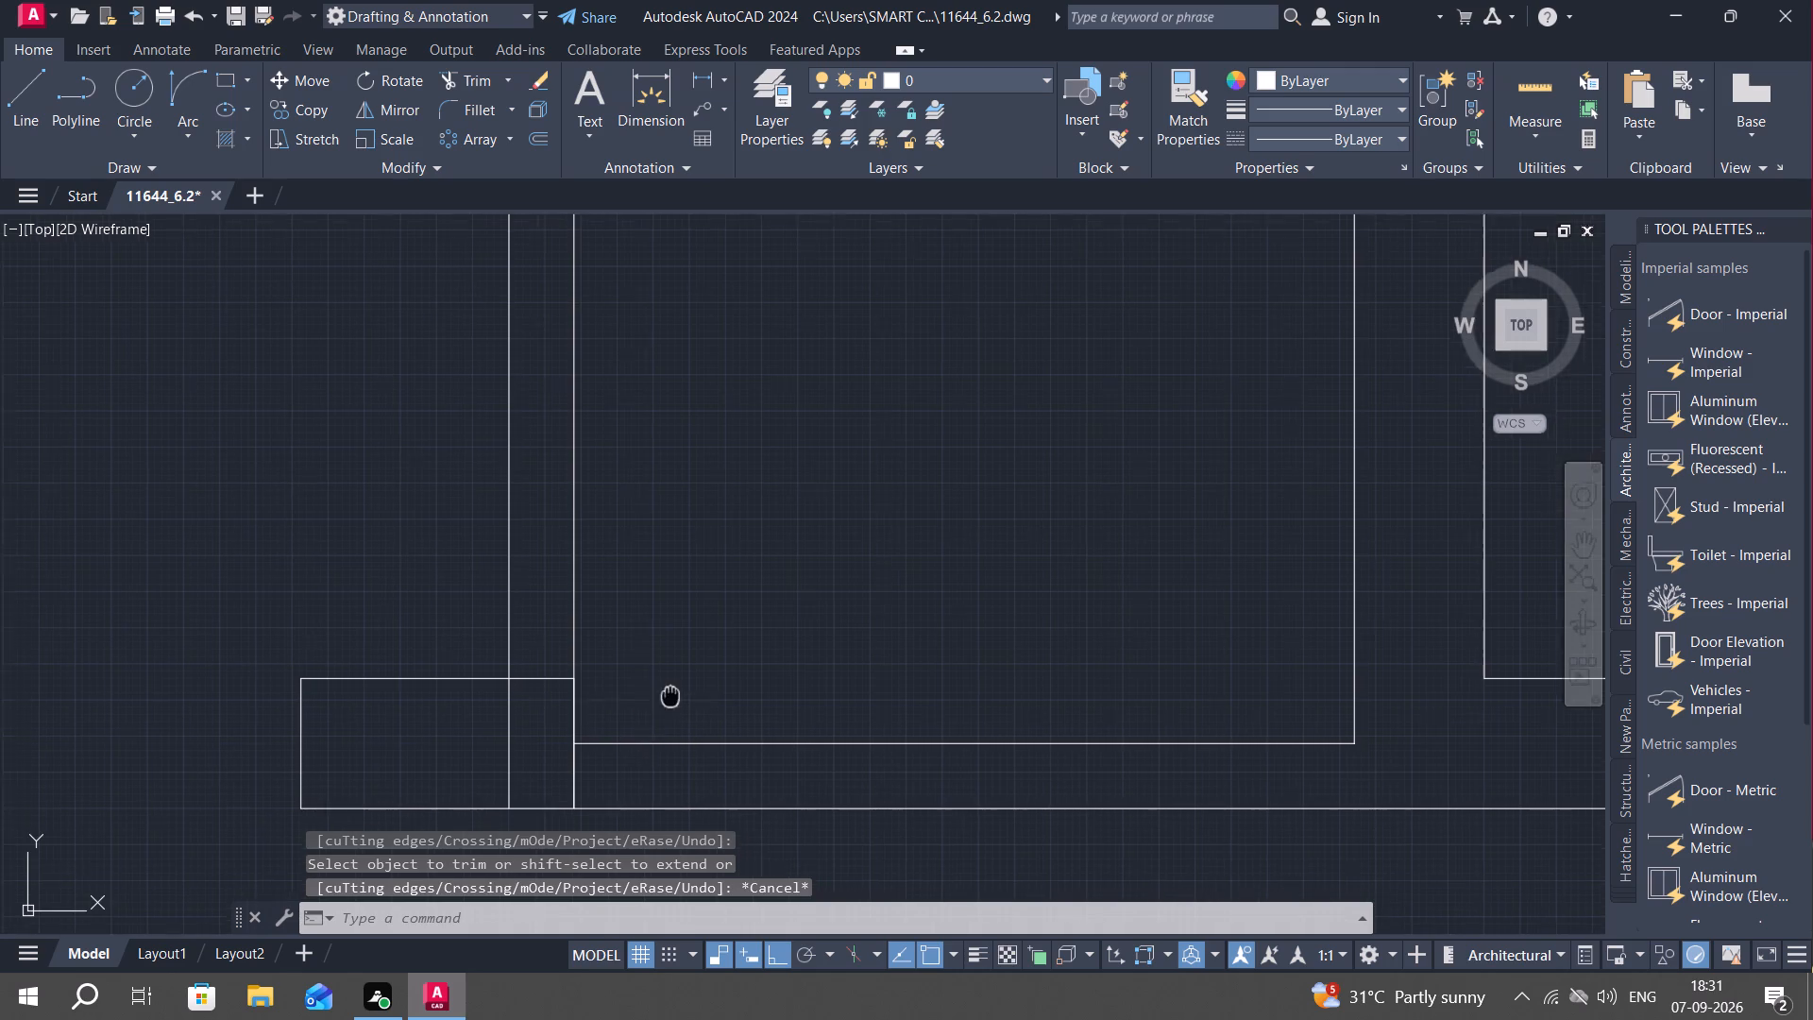
{"action": "middle_click_drag", "start_coordinate": [710, 685], "coordinate": [784, 670]}
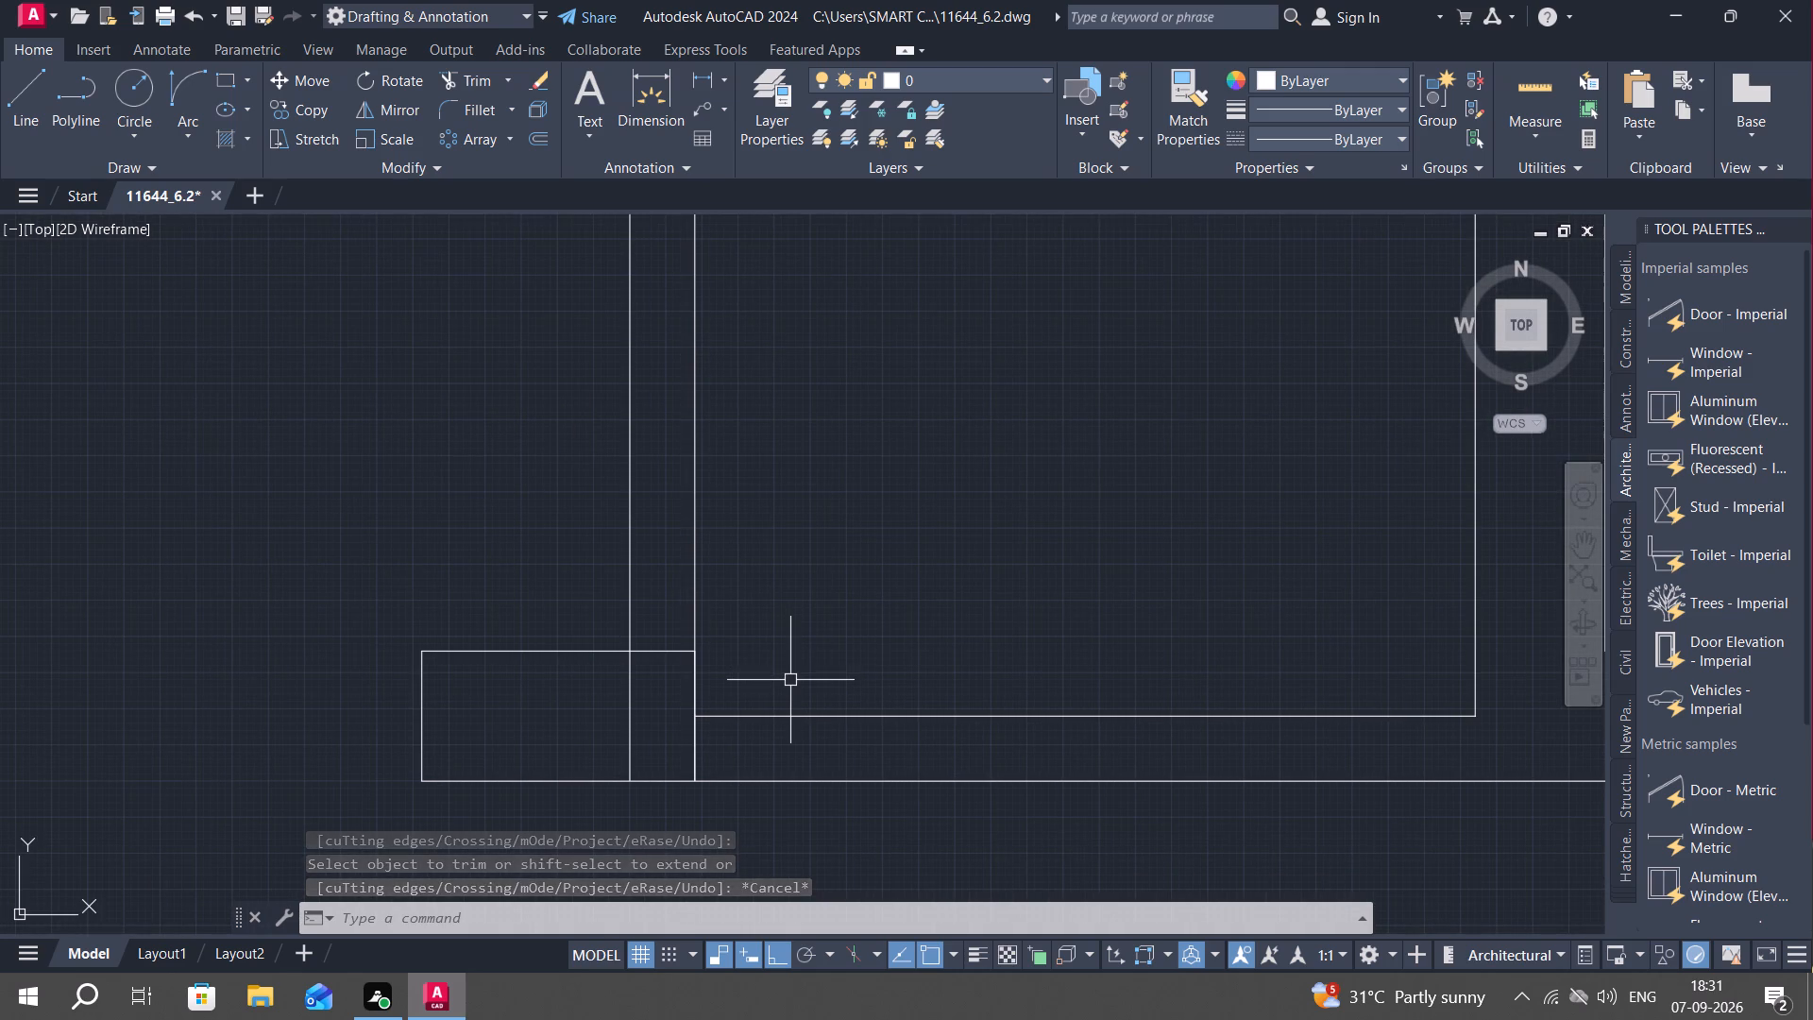
{"action": "key", "text": "m"}
{"action": "key", "text": "space"}
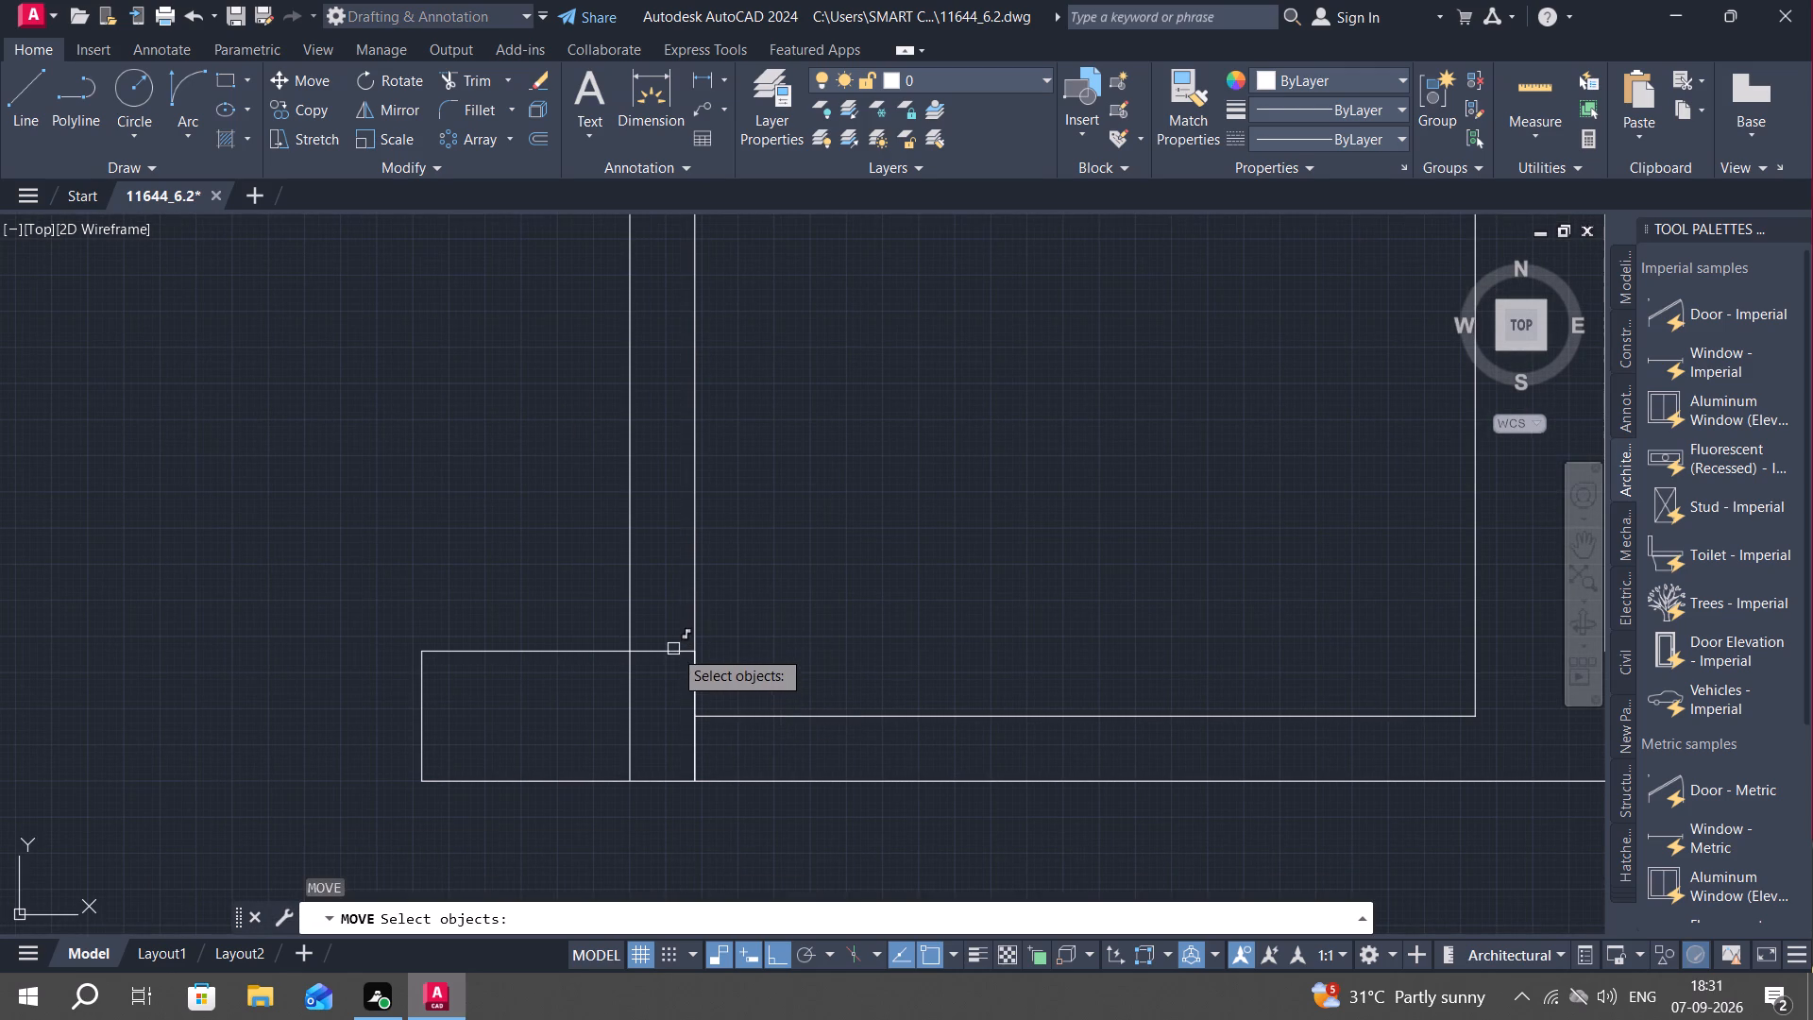
{"action": "left_click", "coordinate": [673, 649]}
{"action": "right_click", "coordinate": [690, 654]}
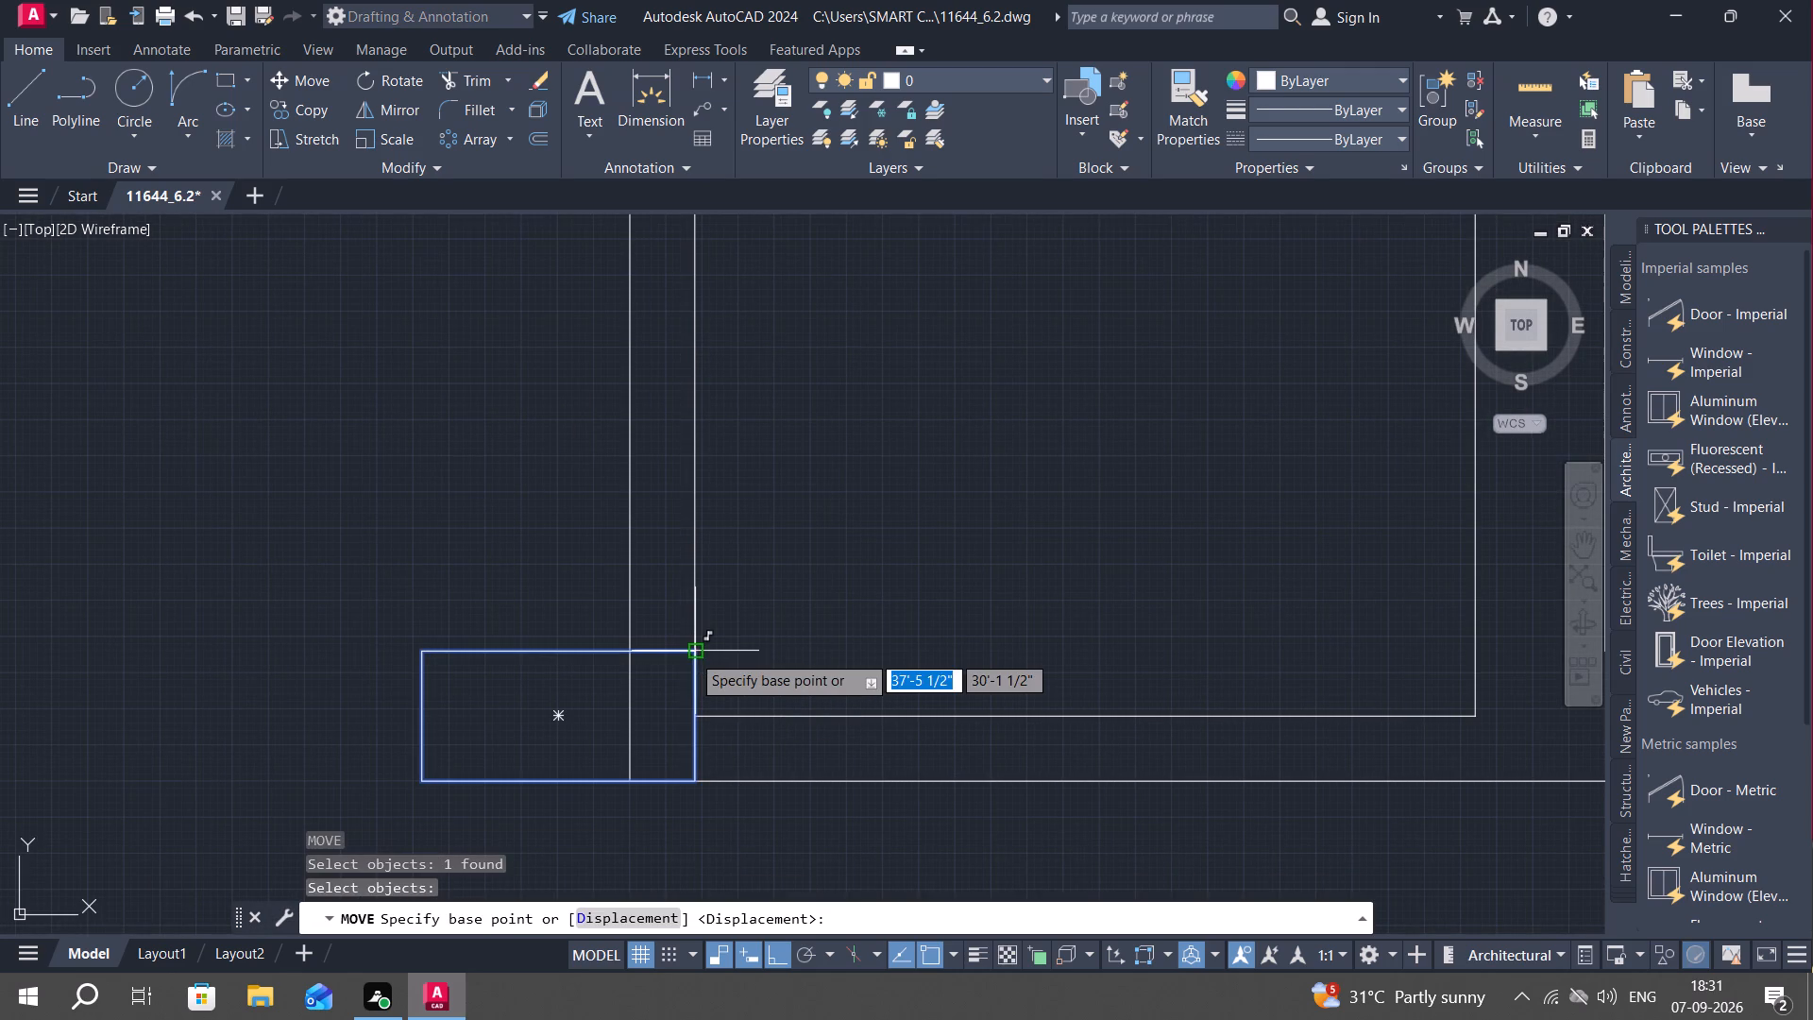
{"action": "left_click", "coordinate": [693, 785]}
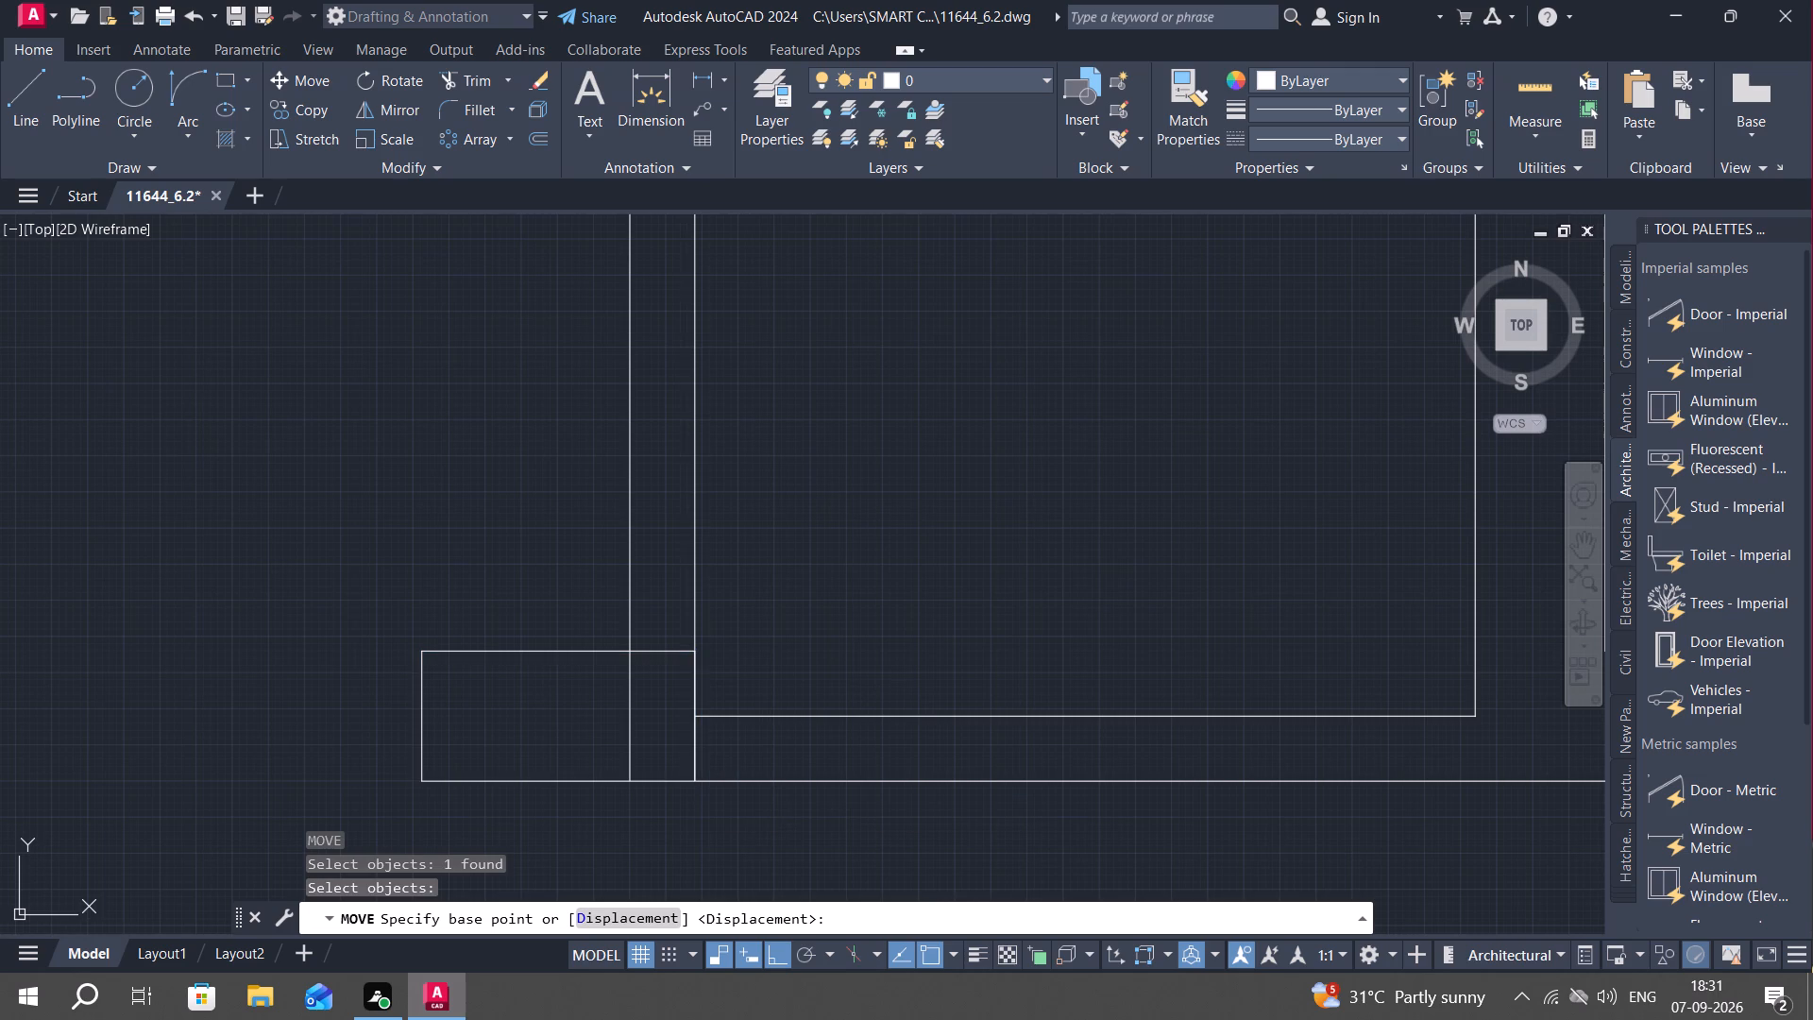
{"action": "left_click", "coordinate": [629, 775]}
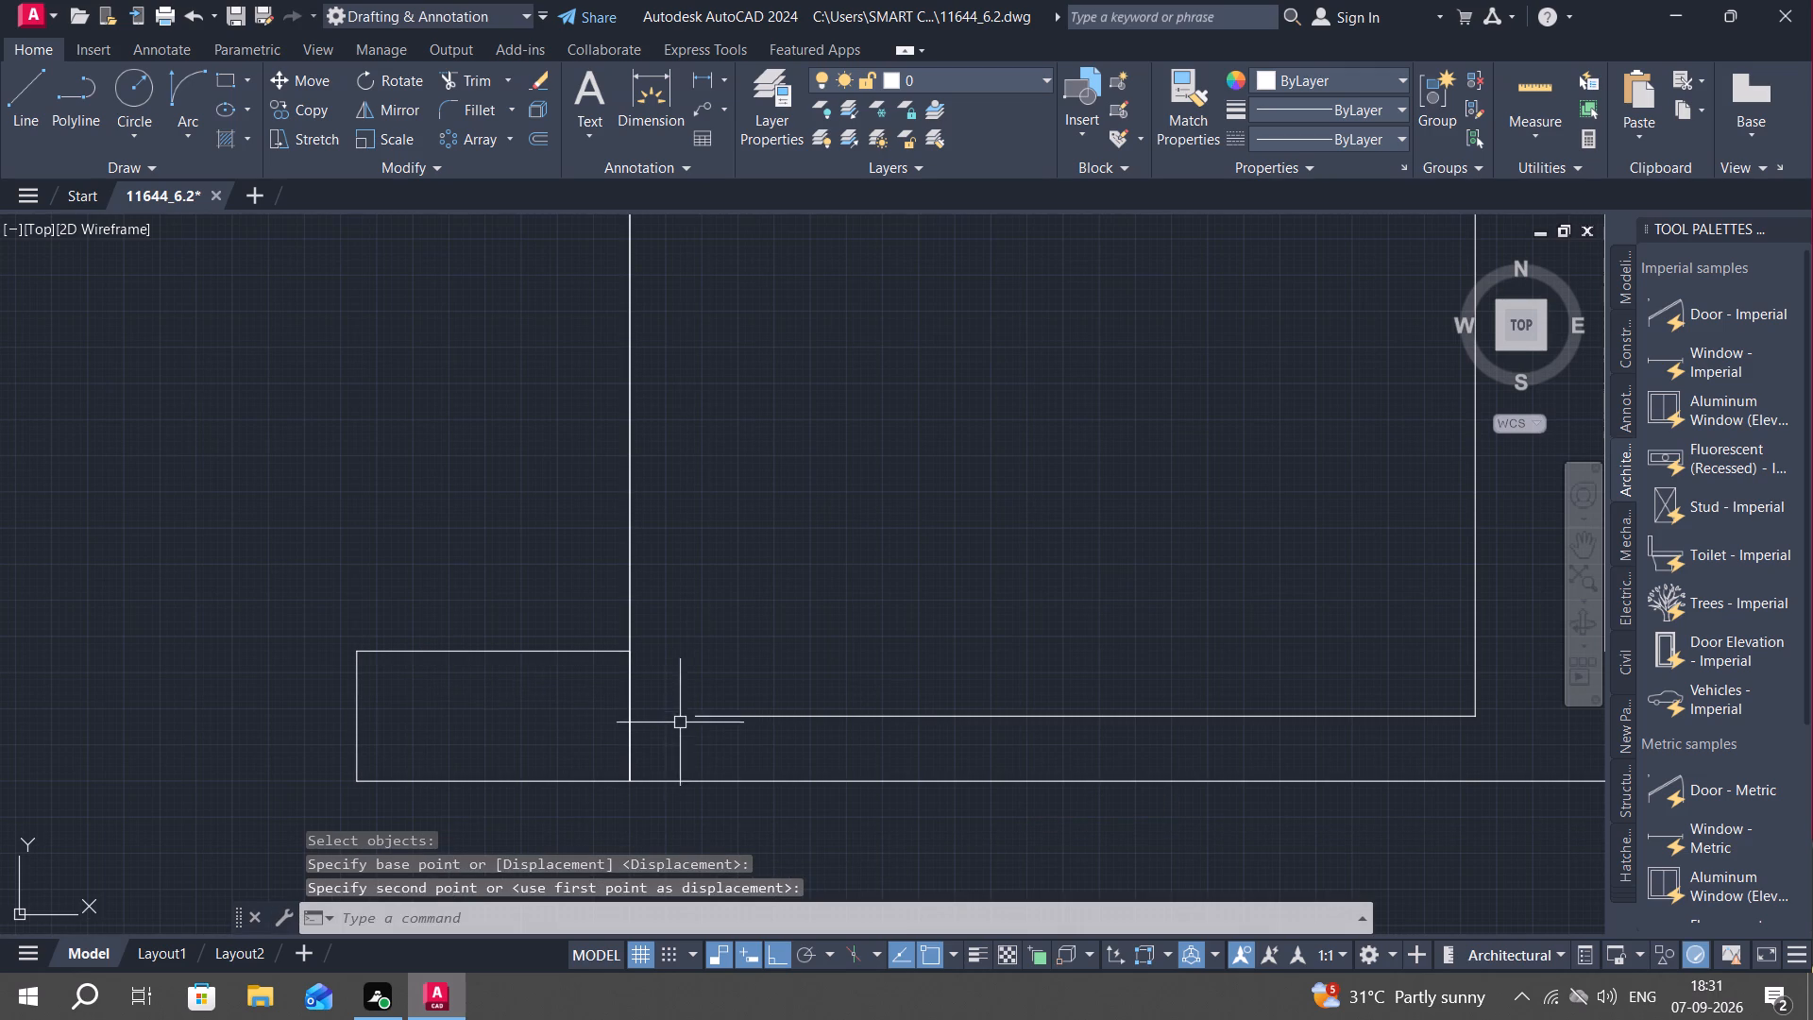
{"action": "scroll", "coordinate": [696, 712], "scroll_direction": "down", "scroll_amount": 2}
{"action": "key", "text": "Escape"}
Offset the small room's outer vertical wall line 4" towards the inside of the room.
{"action": "key", "text": "i"}
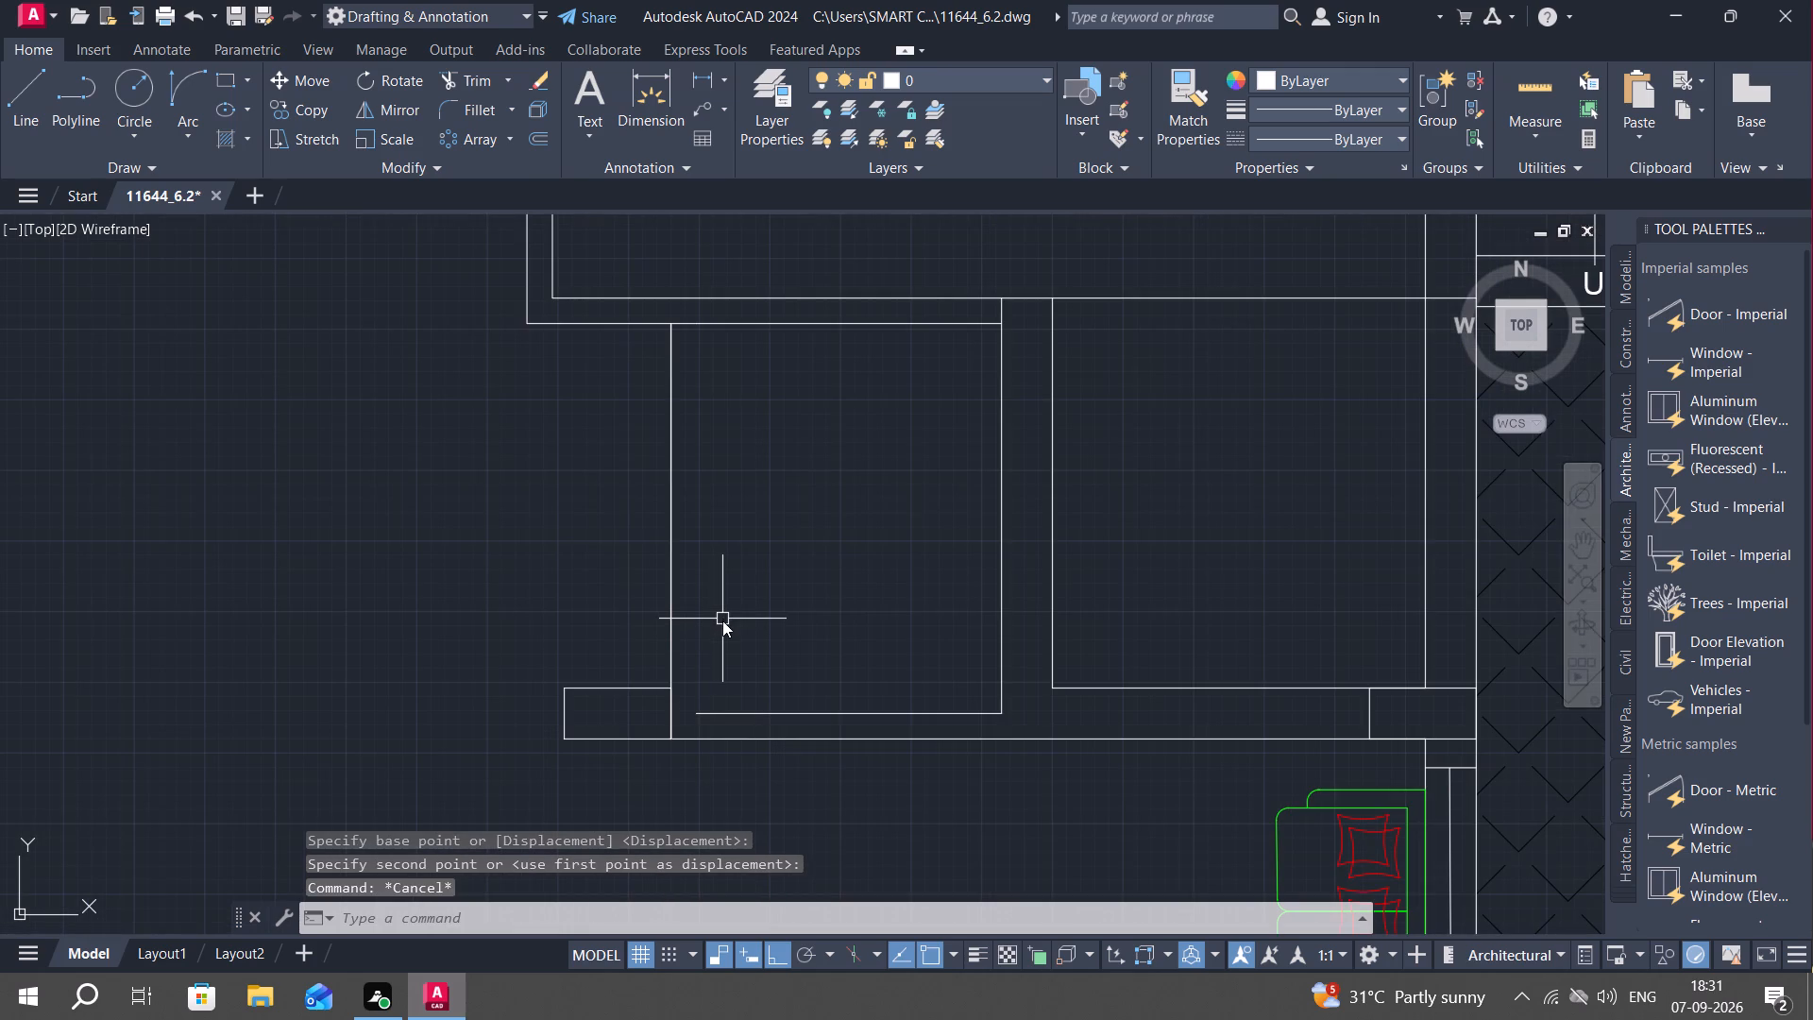
{"action": "key", "text": "Escape"}
{"action": "key", "text": "o"}
{"action": "key", "text": "space"}
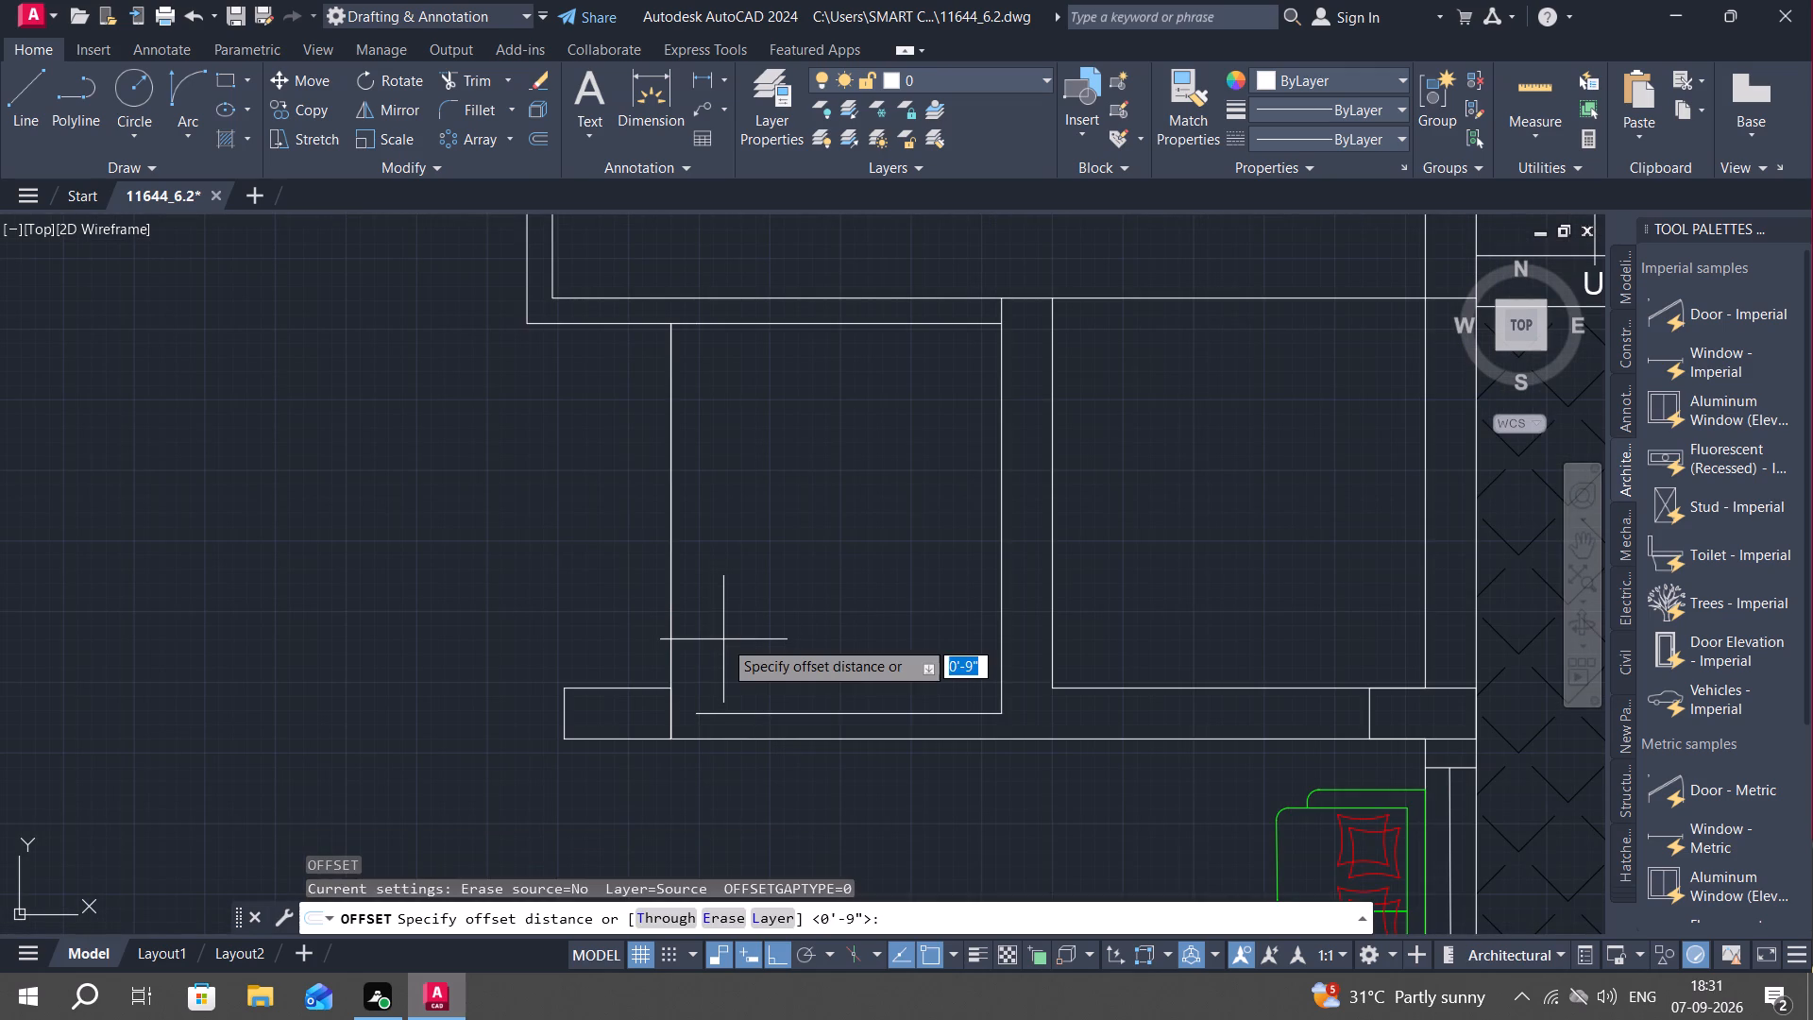
{"action": "key", "text": "4"}
{"action": "key", "text": "shift+quotedbl"}
{"action": "key", "text": "space"}
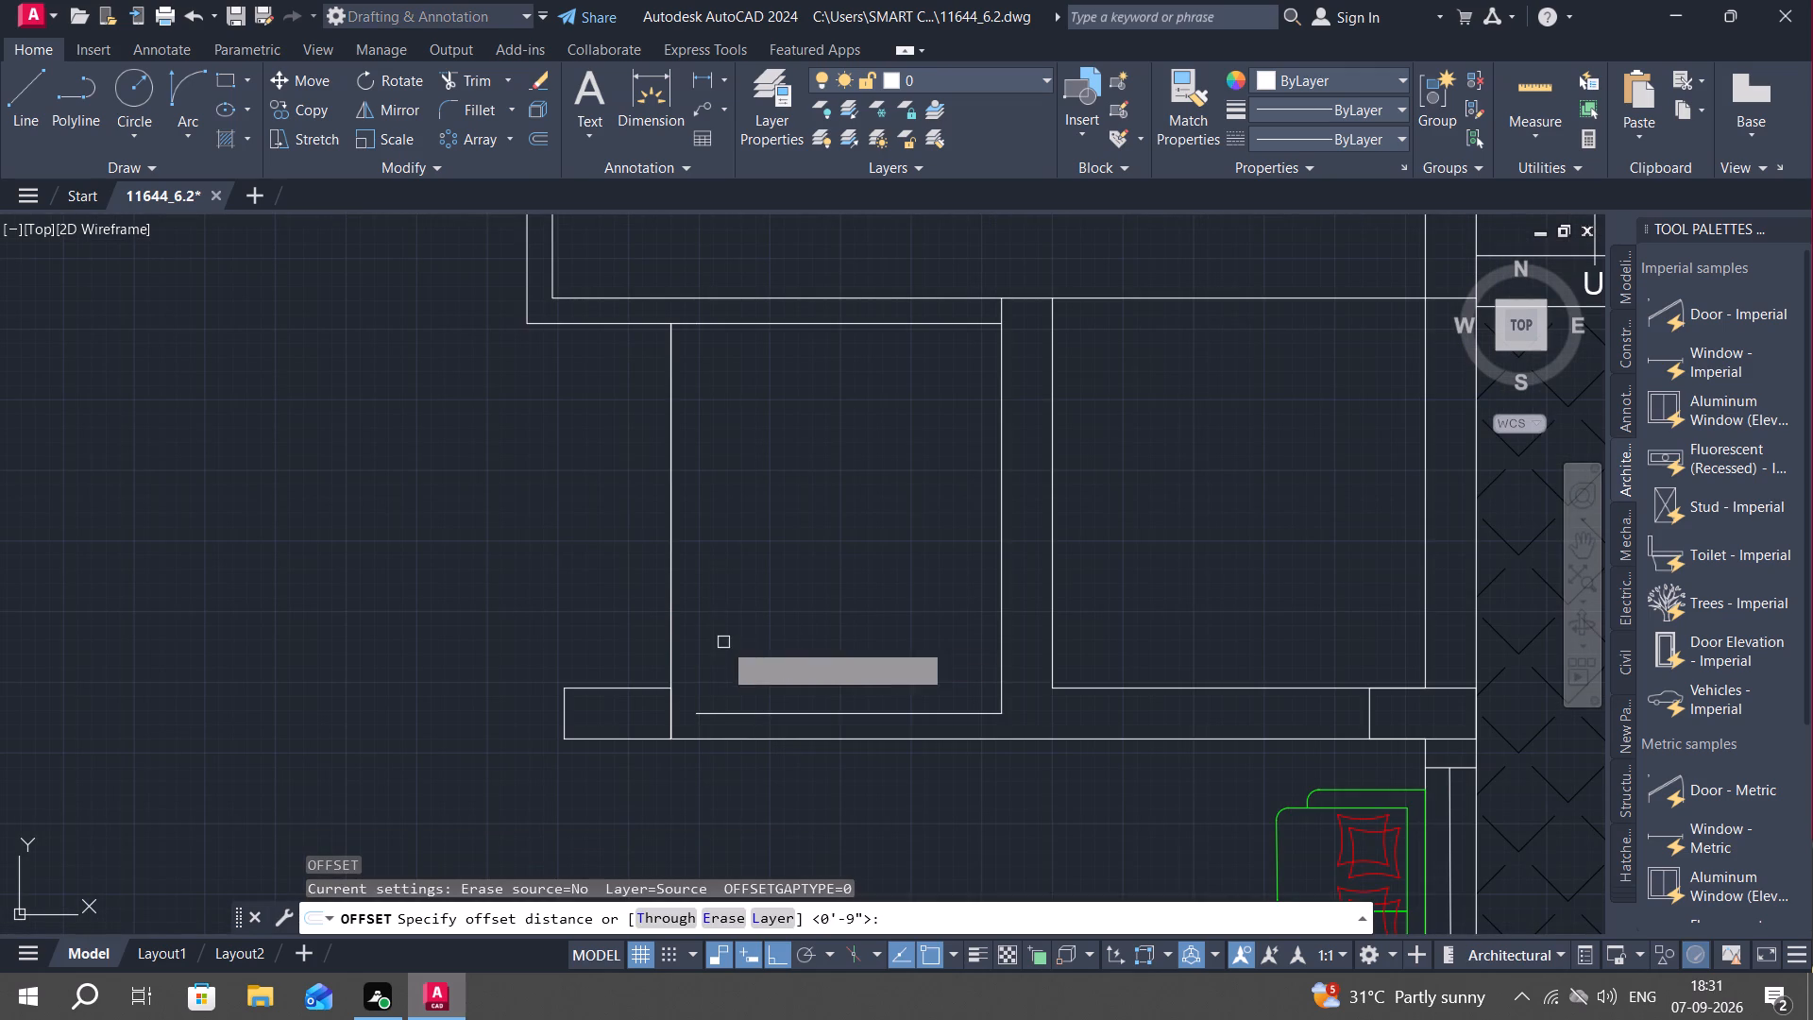
{"action": "left_click", "coordinate": [672, 577]}
{"action": "left_click", "coordinate": [709, 590]}
{"action": "key", "text": "Escape"}
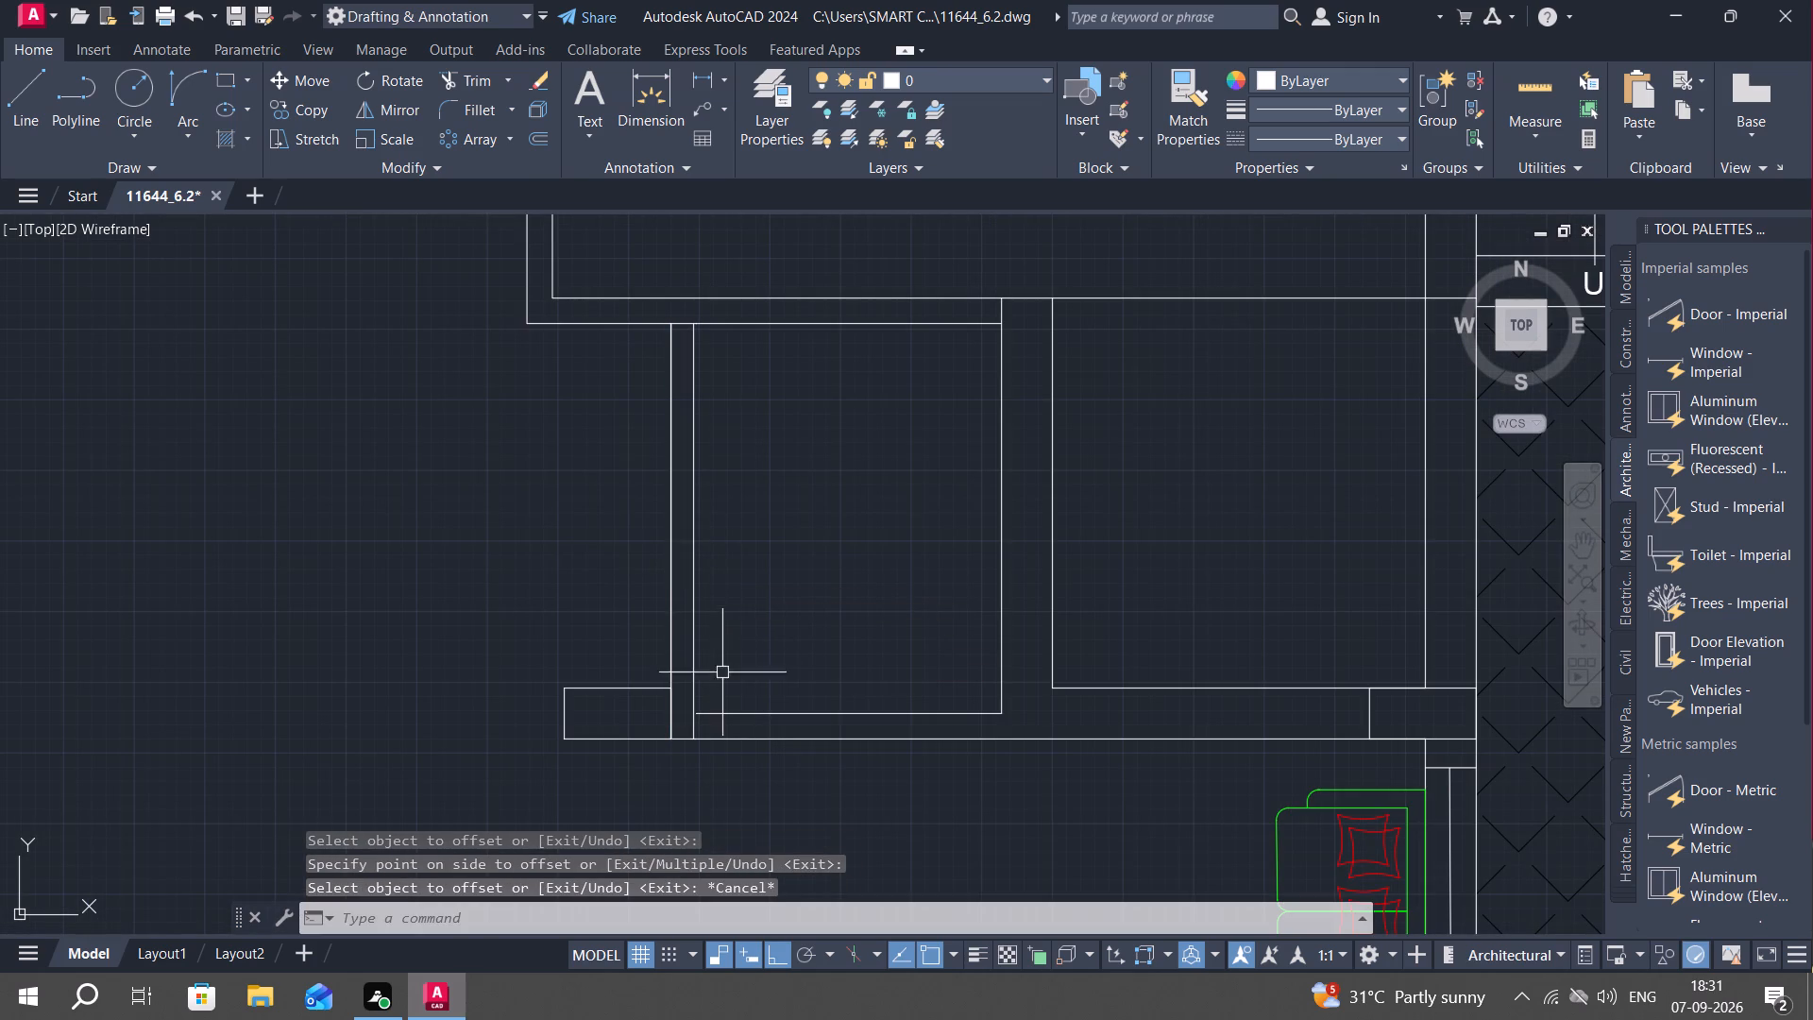
Extend the small room's lower inner wall line to meet the 4" offset line.
{"action": "type", "text": "EX"}
{"action": "key", "text": "space"}
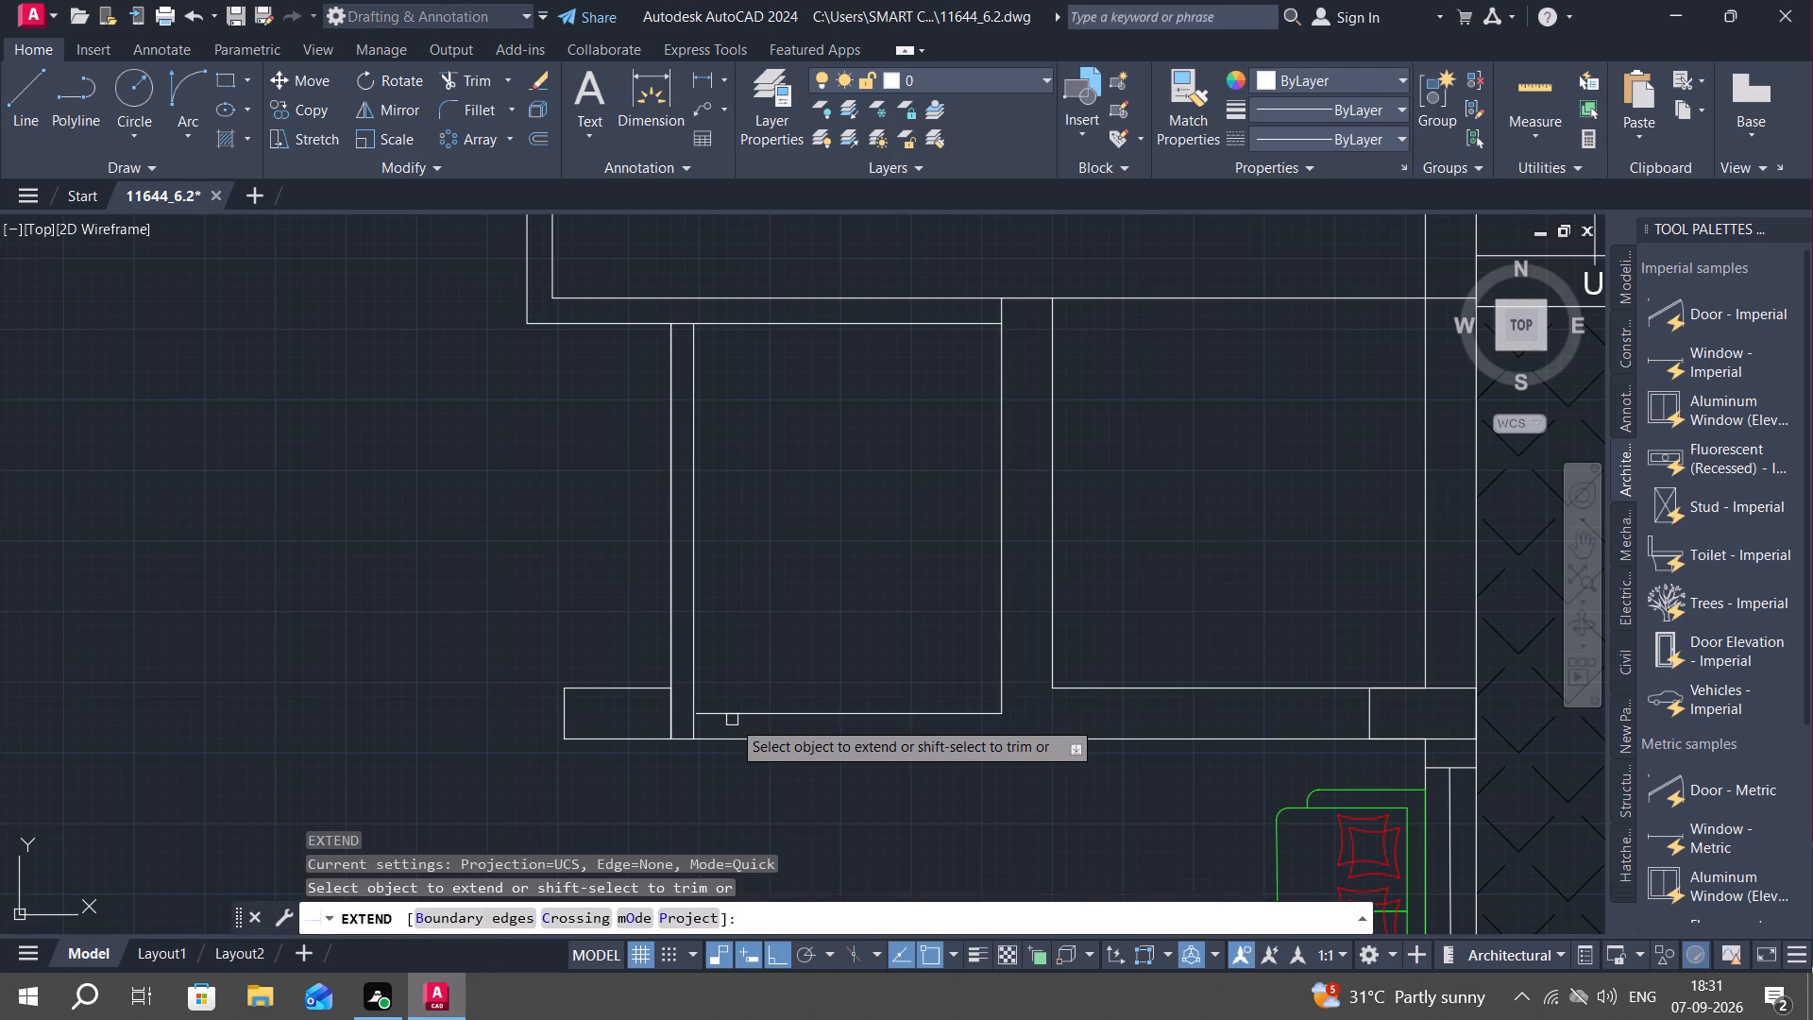
{"action": "left_click", "coordinate": [733, 711]}
{"action": "key", "text": "Escape"}
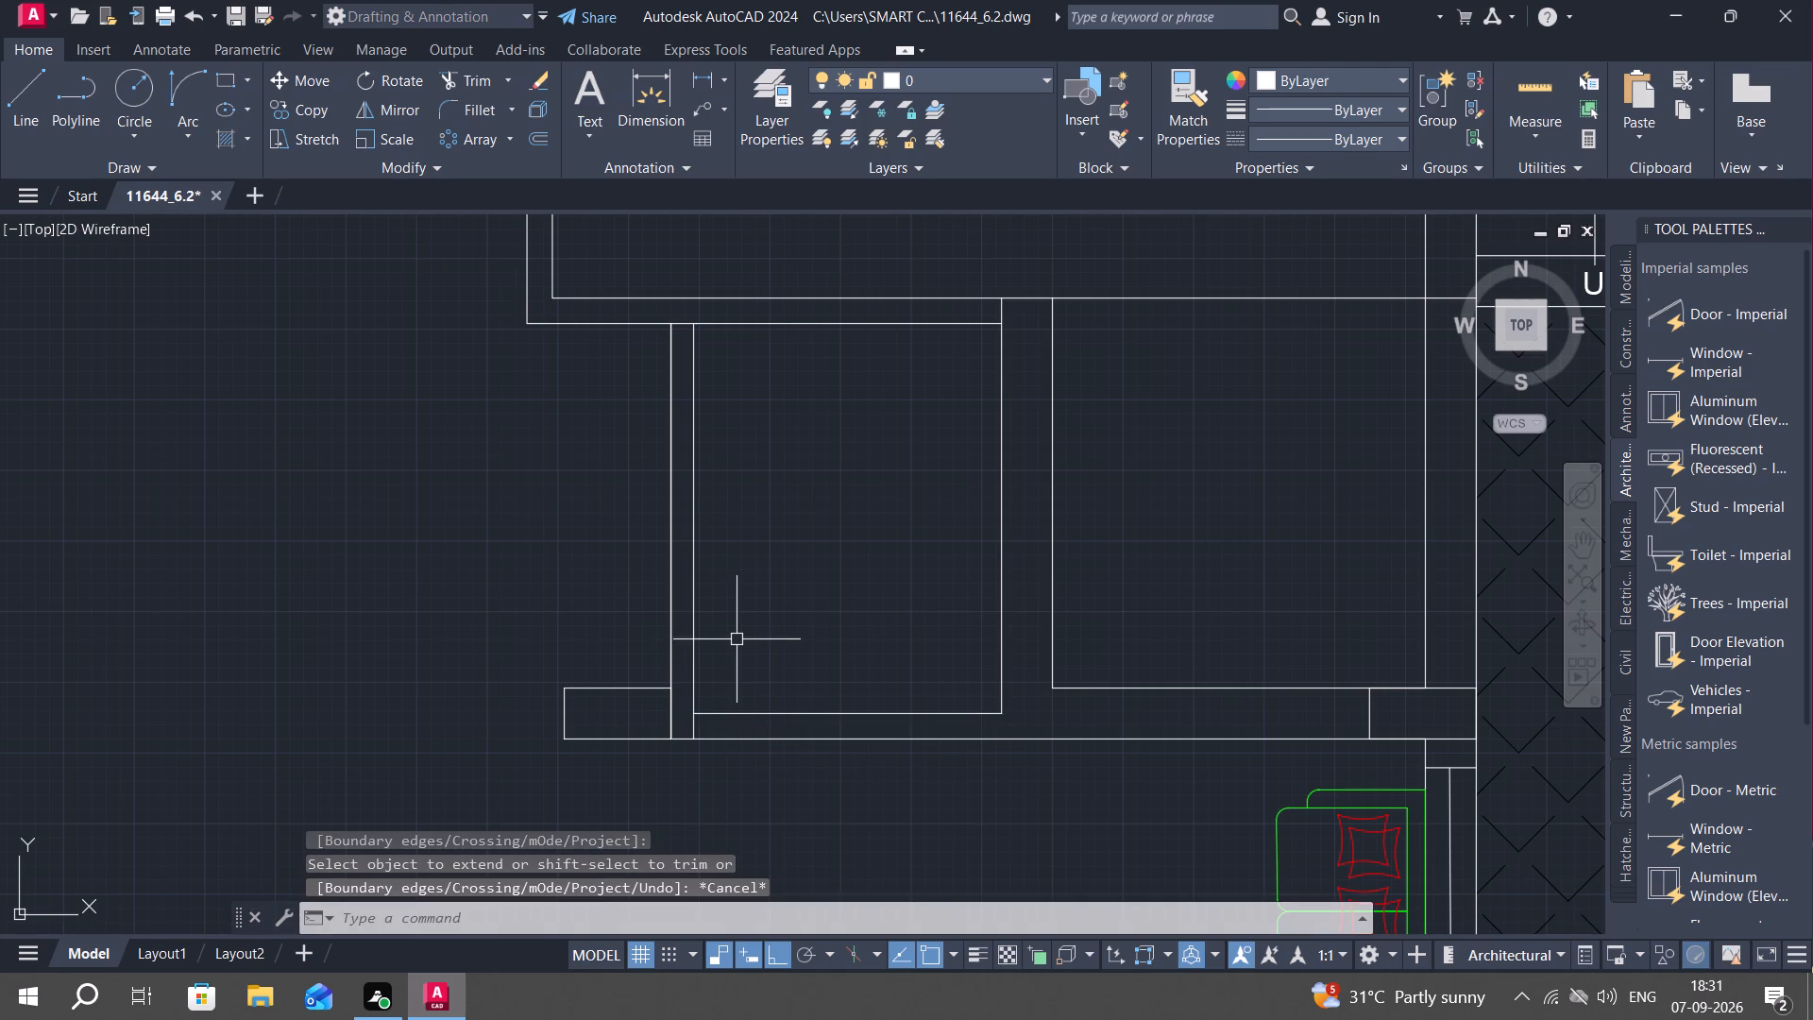
Draw two short horizontal jamb lines across the small room's 4" vertical wall to mark an opening.
{"action": "key", "text": "l"}
{"action": "key", "text": "space"}
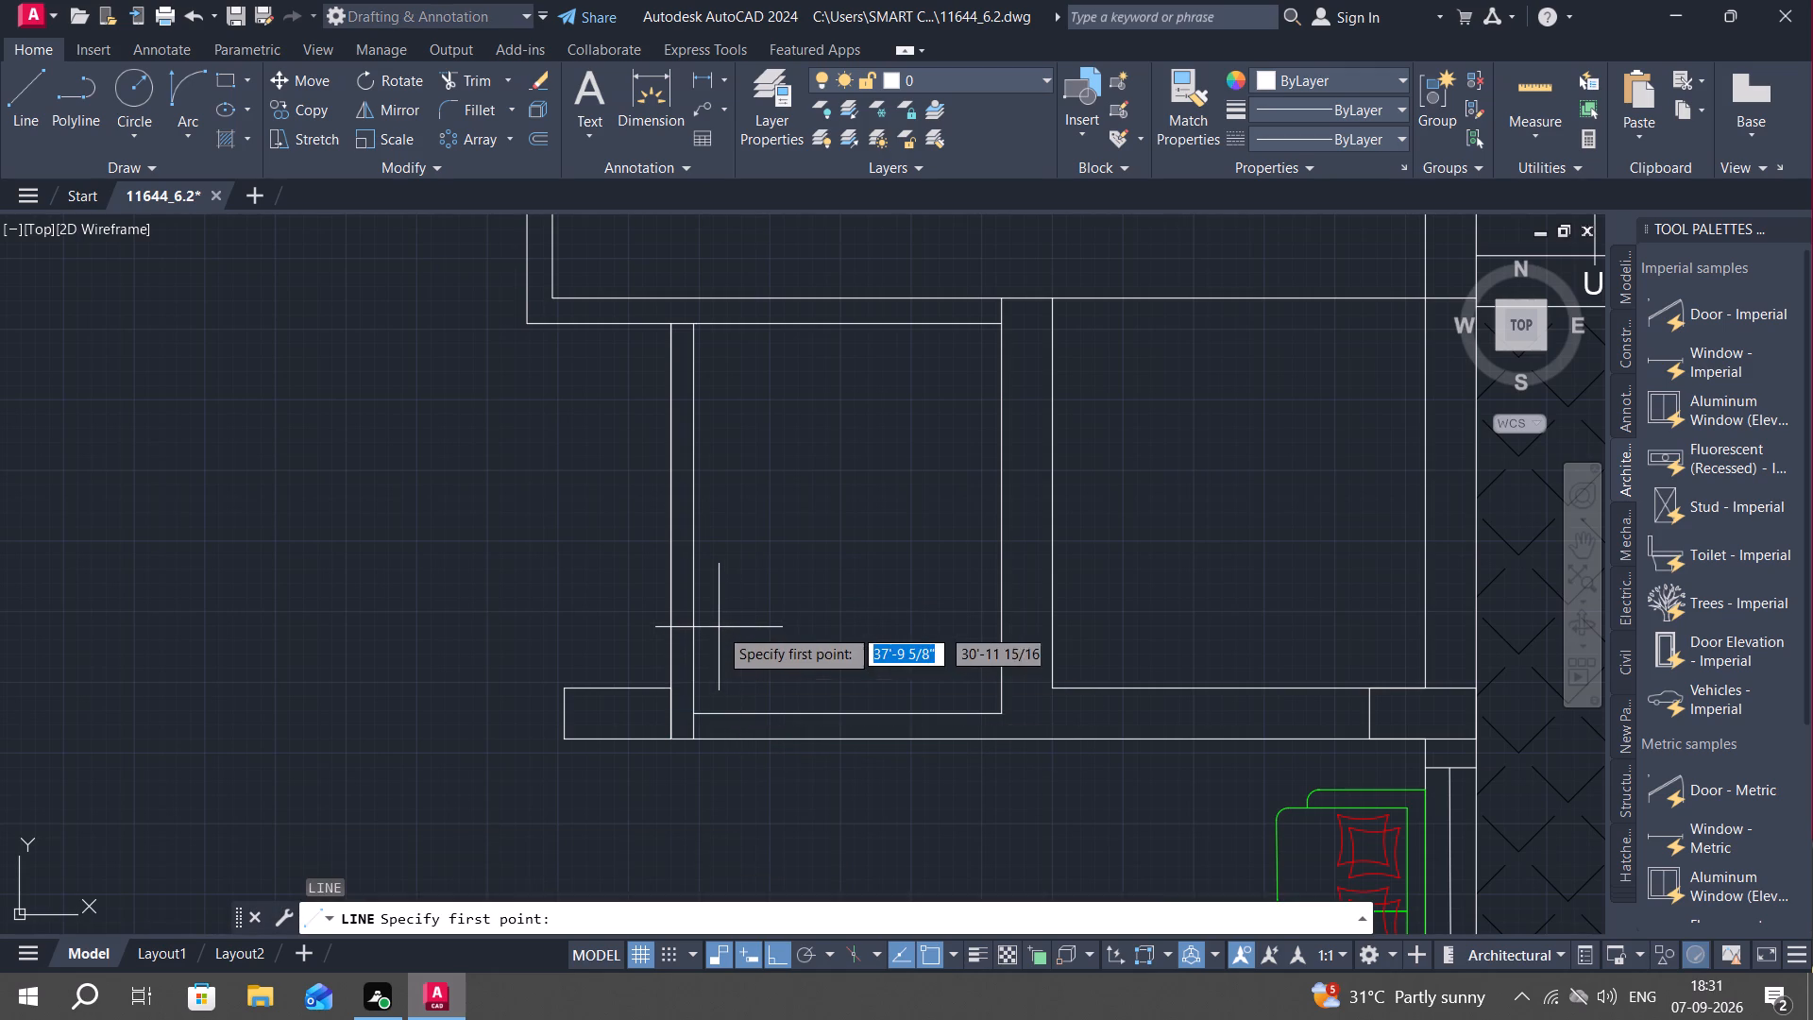
{"action": "left_click", "coordinate": [672, 593]}
{"action": "left_click", "coordinate": [690, 592]}
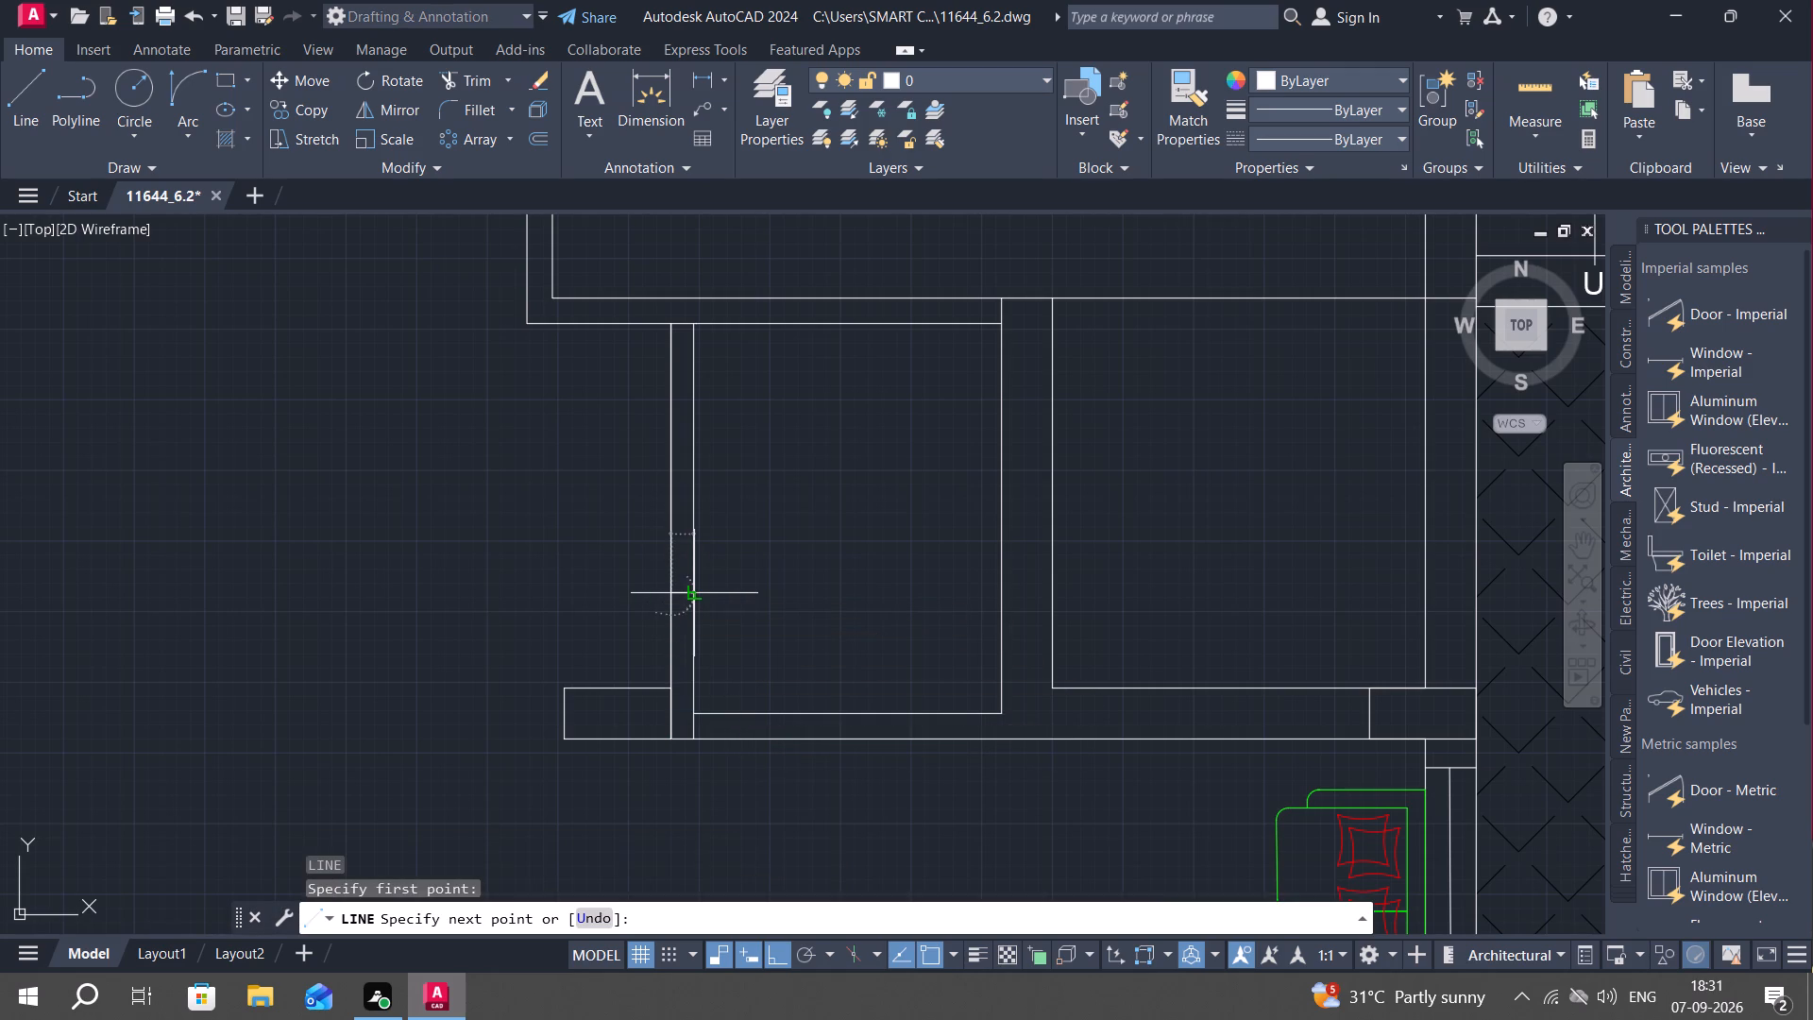
{"action": "key", "text": "Escape"}
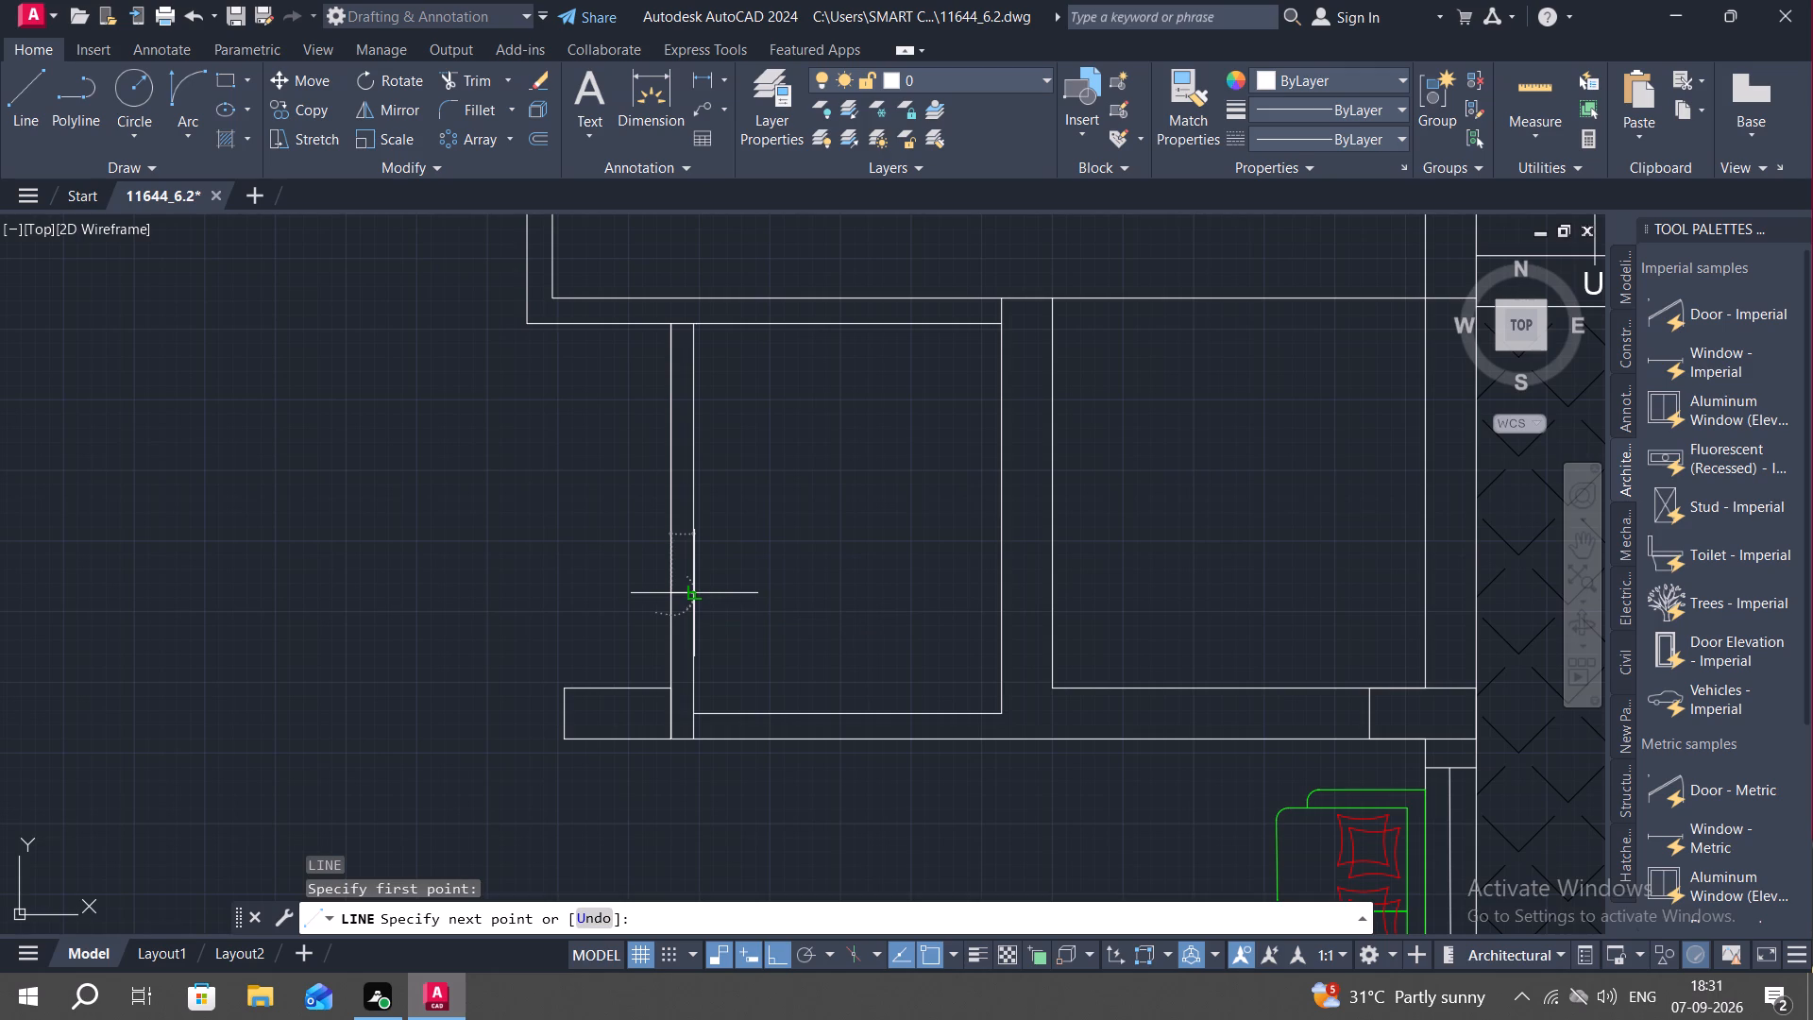
{"action": "key", "text": "Escape"}
{"action": "key", "text": "space"}
{"action": "left_click", "coordinate": [669, 465]}
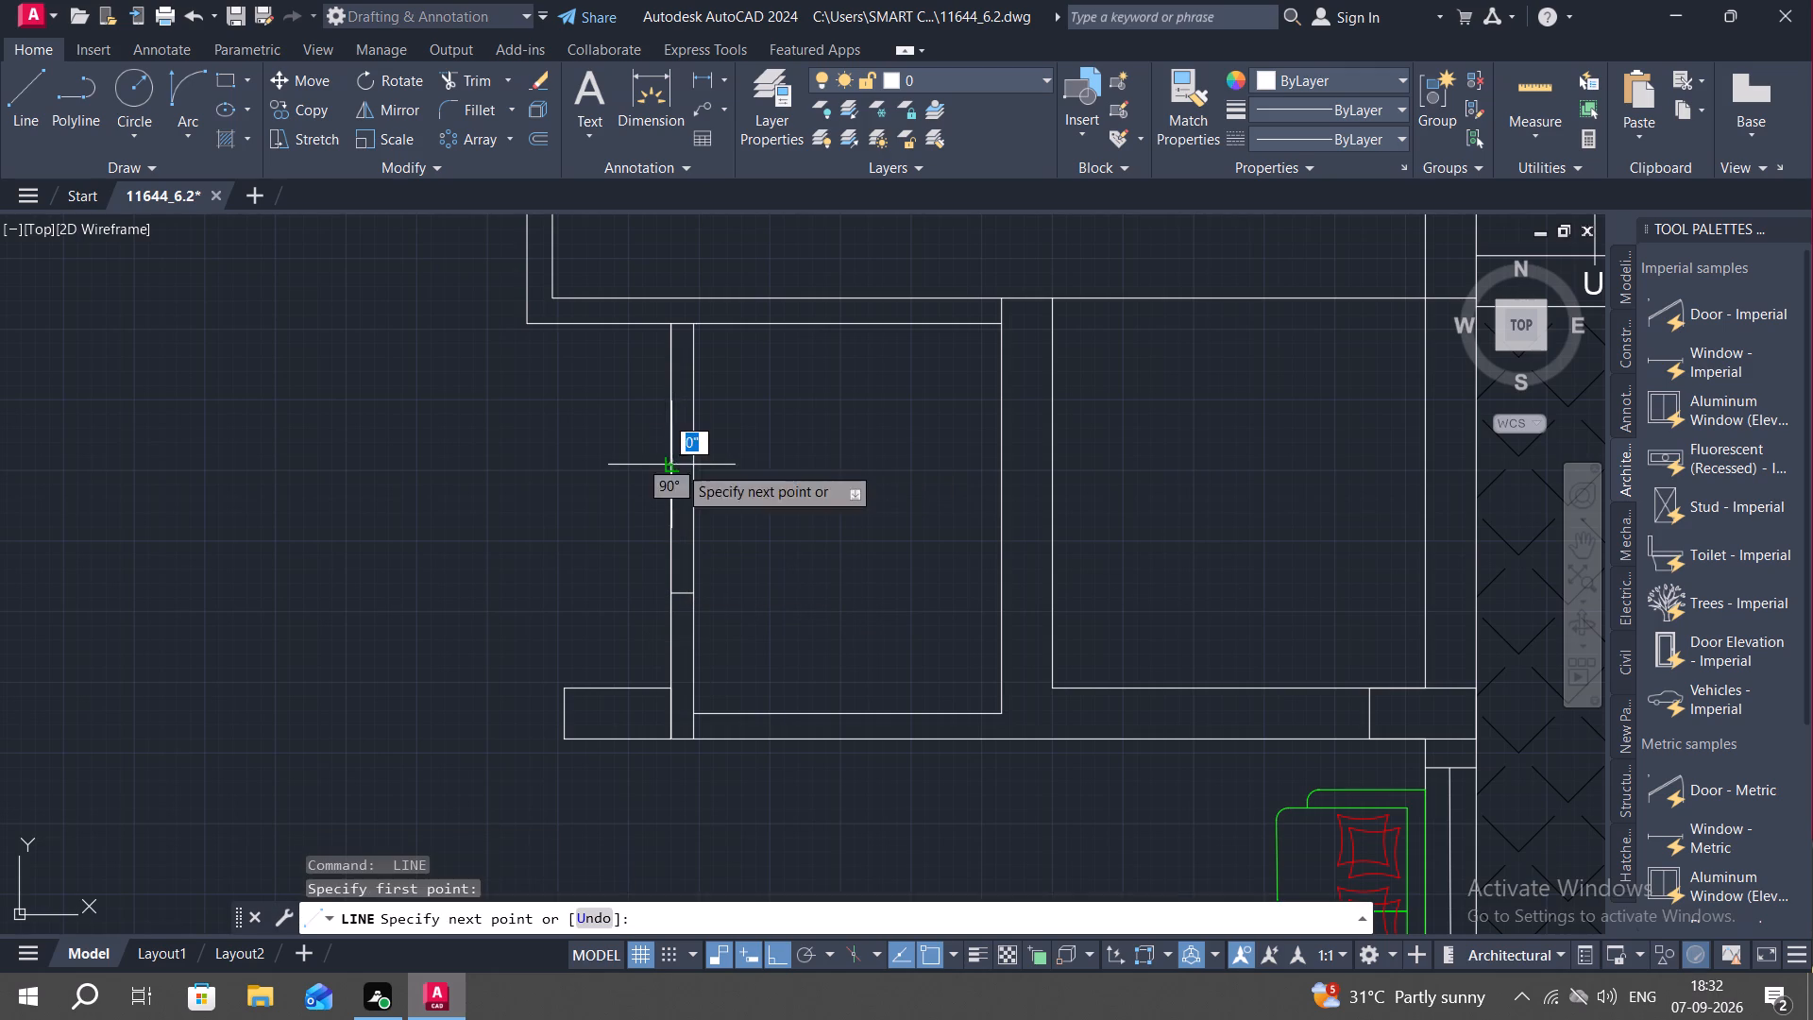
{"action": "left_click", "coordinate": [686, 465]}
{"action": "scroll", "coordinate": [700, 465], "scroll_direction": "up", "scroll_amount": 2}
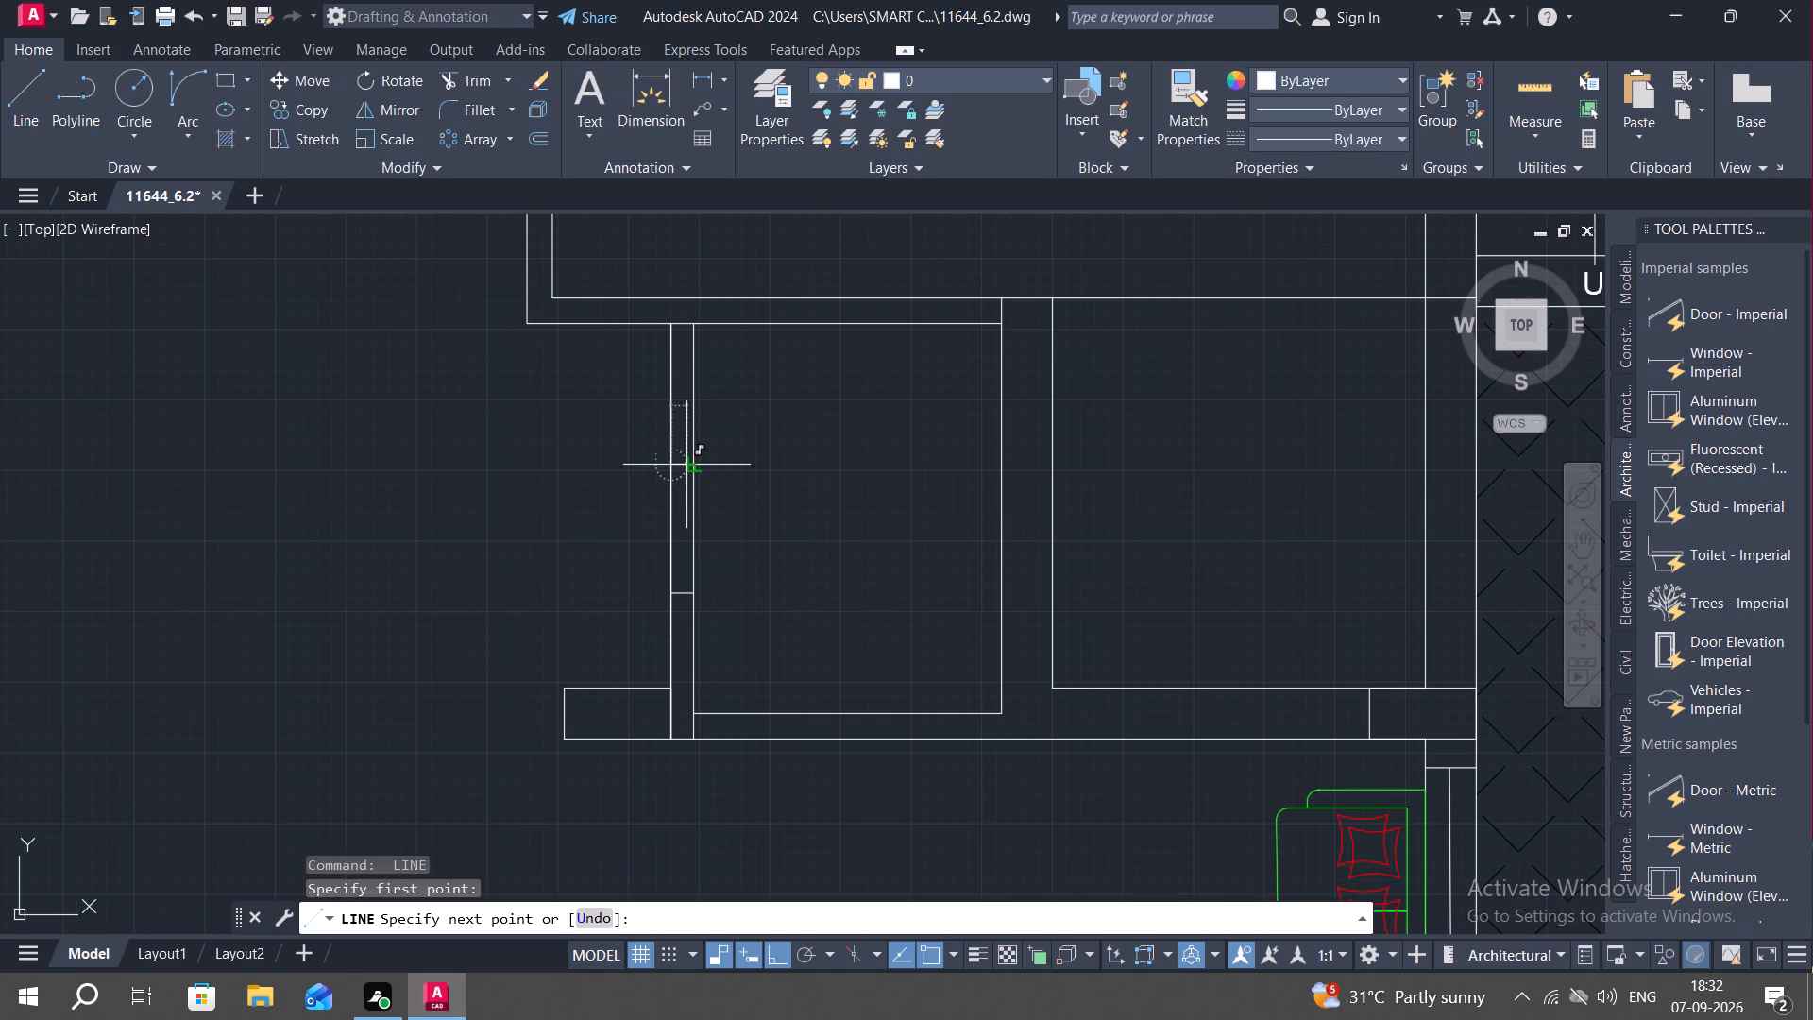
{"action": "scroll", "coordinate": [703, 467], "scroll_direction": "up", "scroll_amount": 1}
{"action": "key", "text": "Escape"}
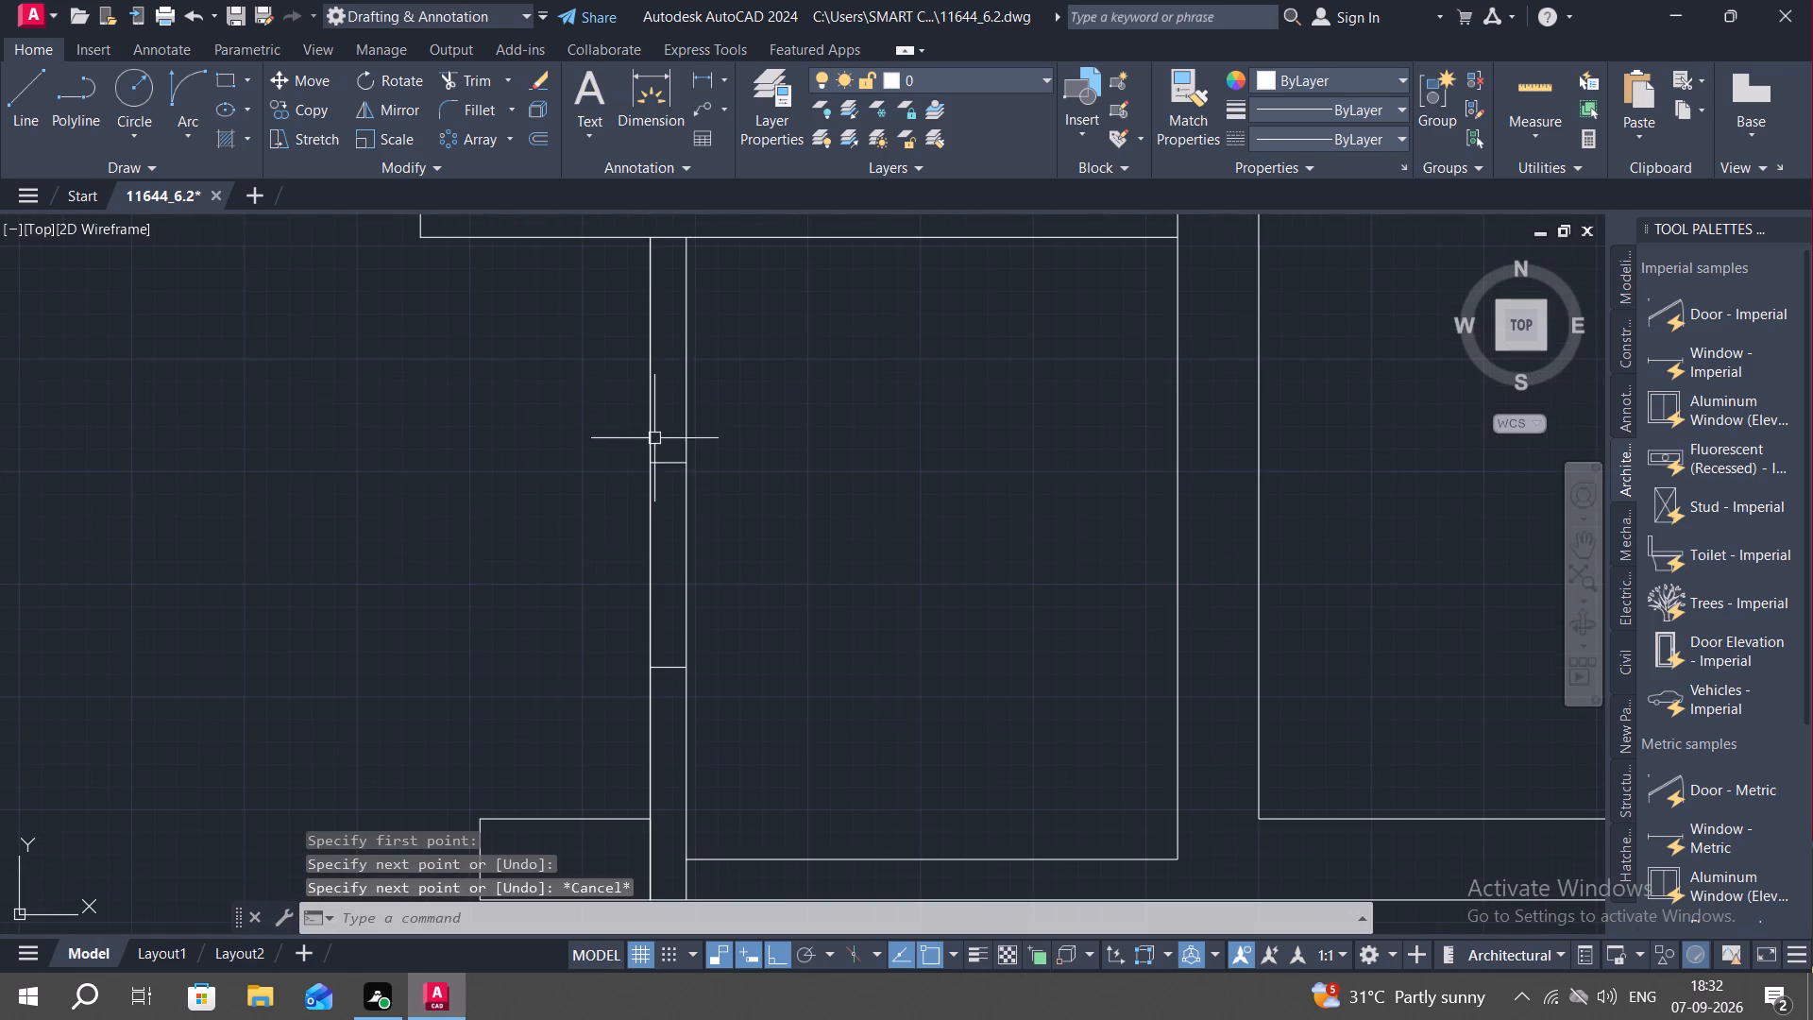
Trim the small room's inner vertical wall line between the two jamb lines.
{"action": "key", "text": "Escape"}
{"action": "key", "text": "t"}
{"action": "key", "text": "r"}
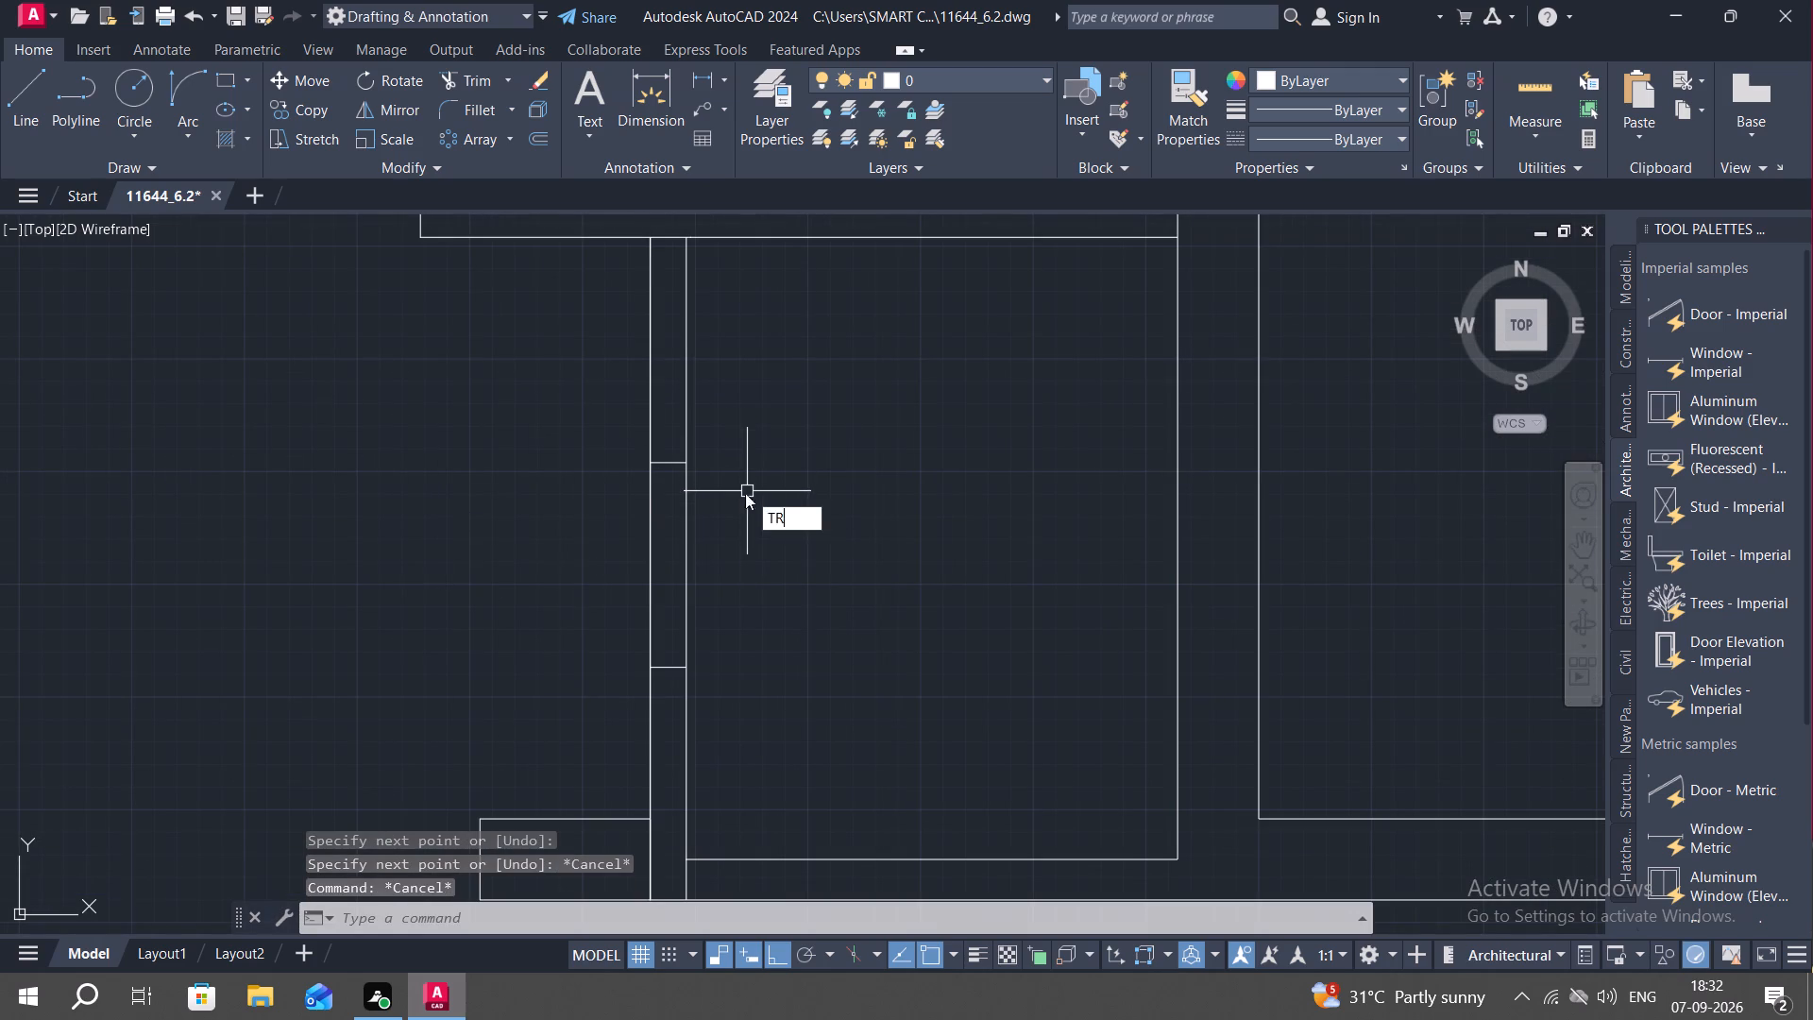
{"action": "key", "text": "space"}
{"action": "left_click", "coordinate": [687, 524]}
{"action": "scroll", "coordinate": [762, 531], "scroll_direction": "down", "scroll_amount": 2}
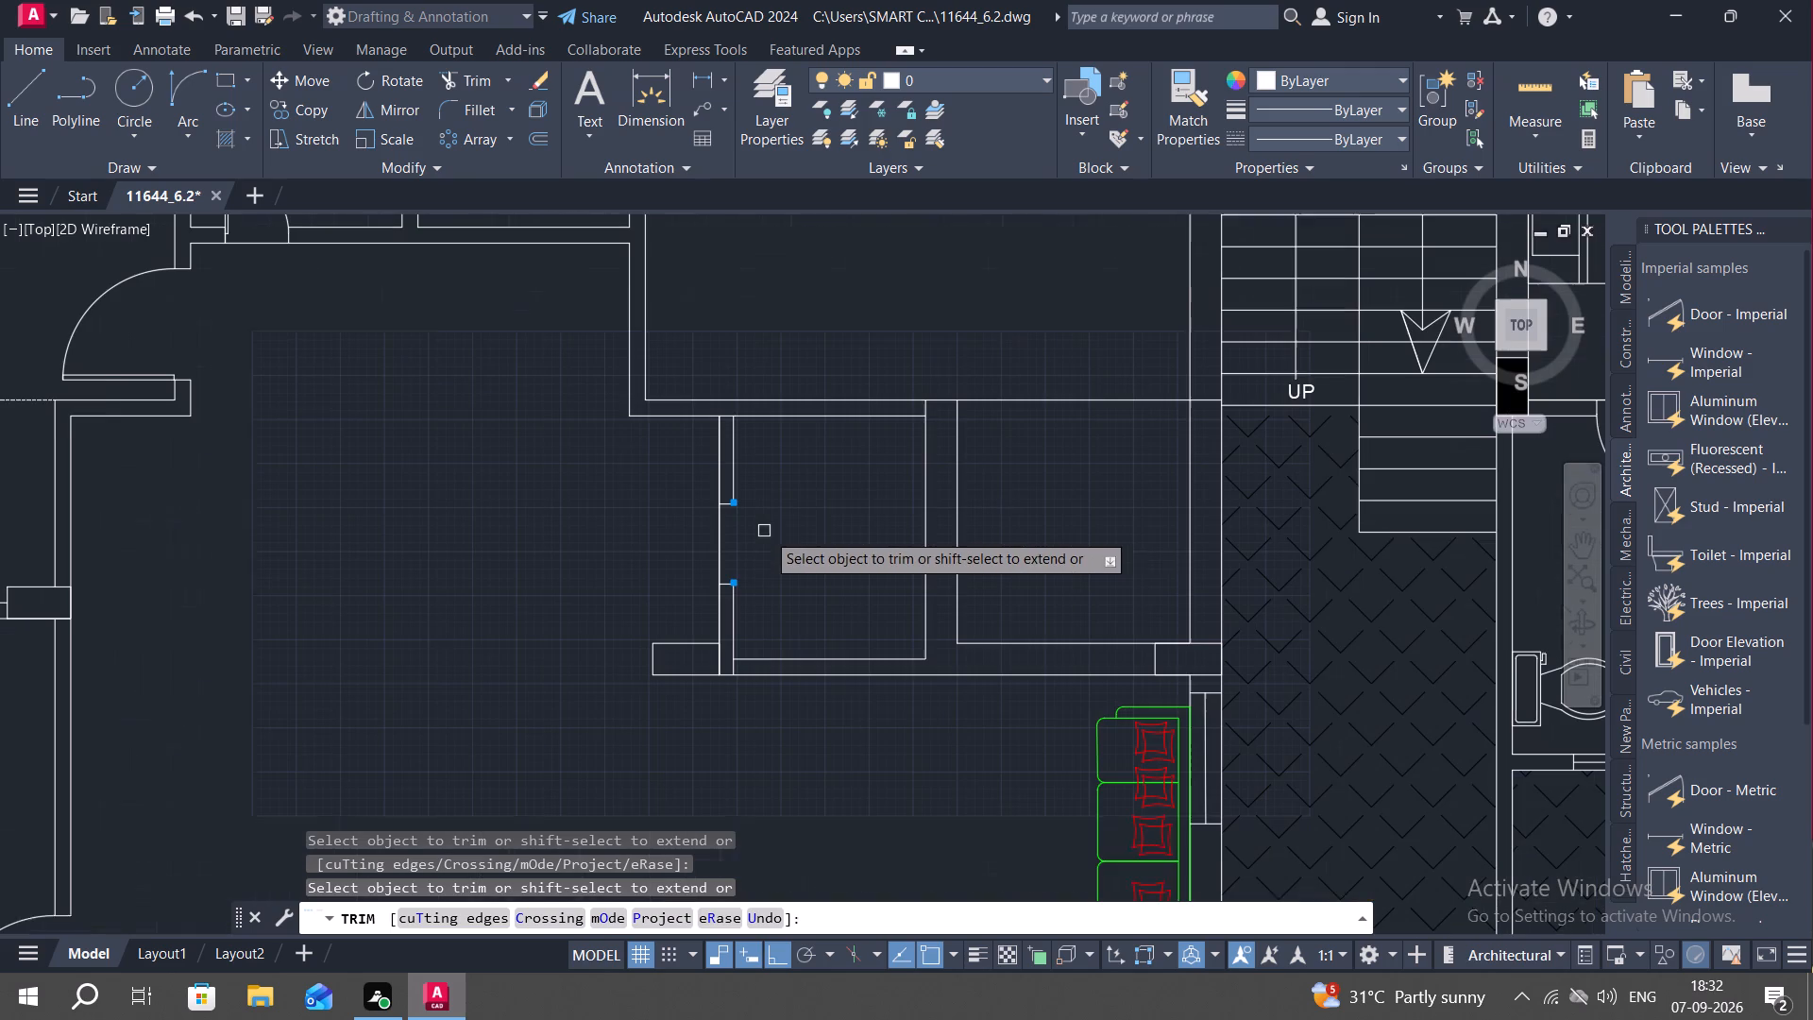
{"action": "middle_click_drag", "start_coordinate": [811, 532], "coordinate": [885, 723]}
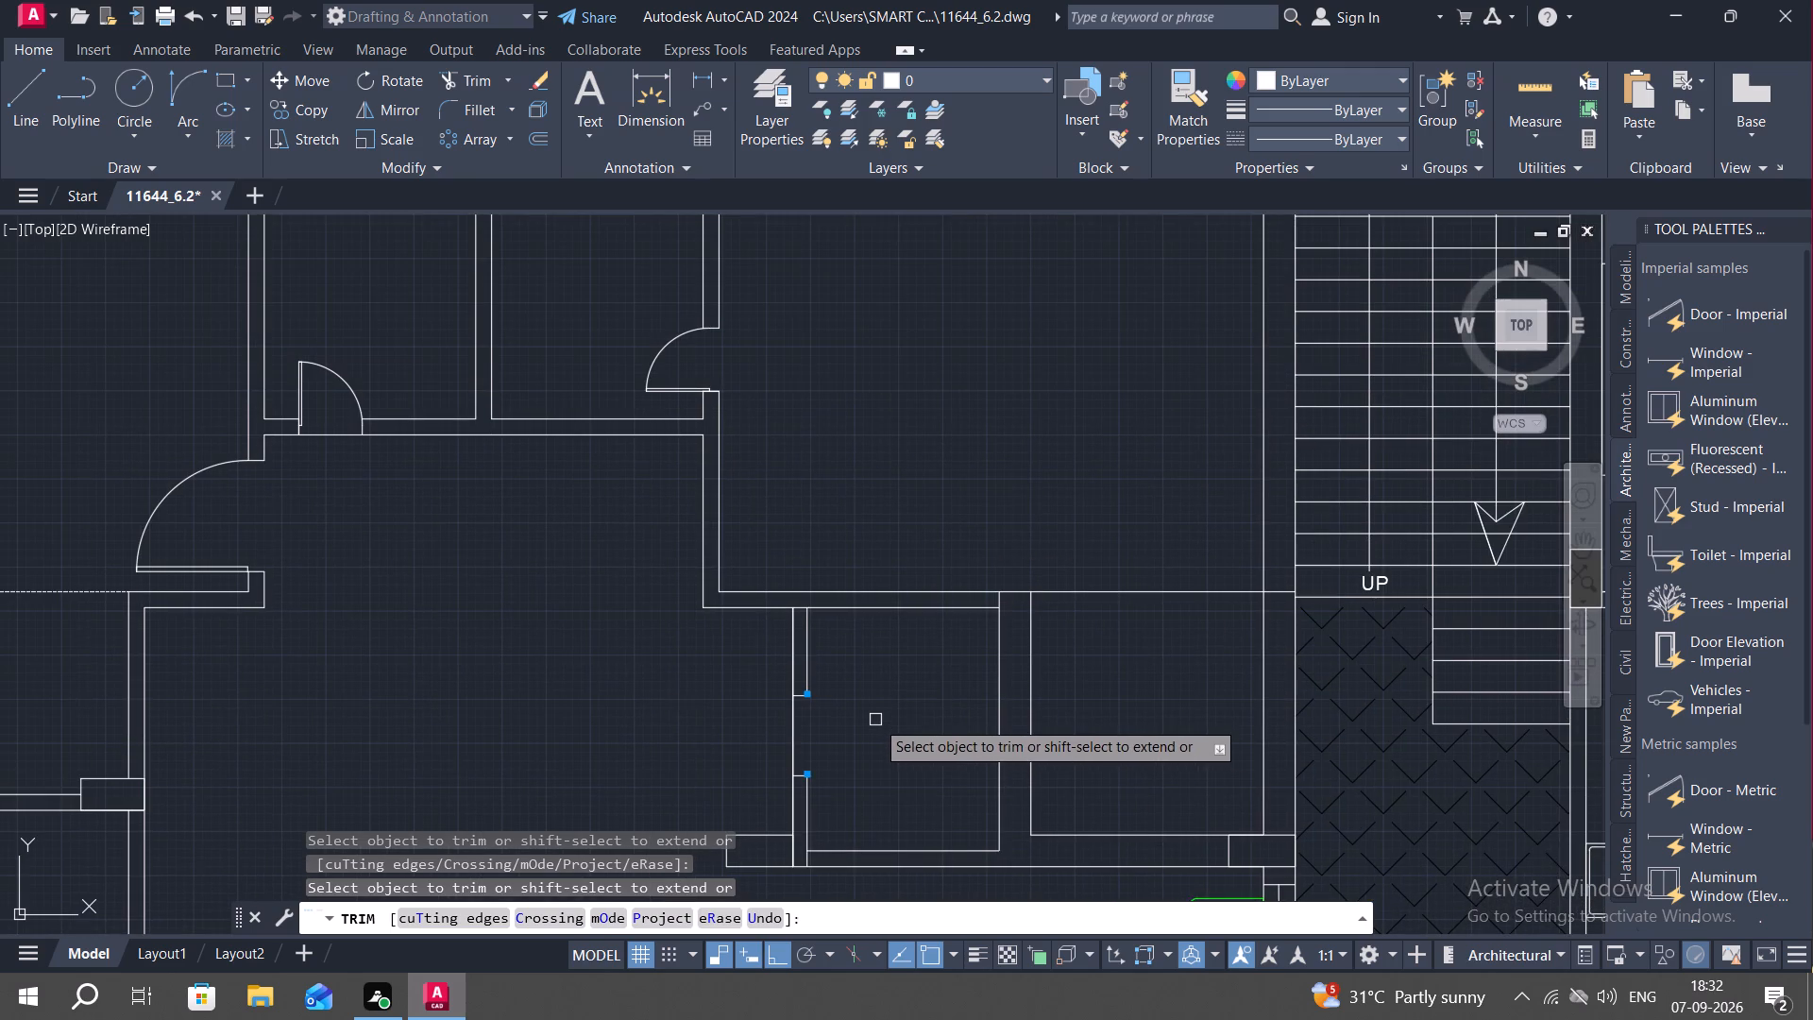
{"action": "key", "text": "Escape"}
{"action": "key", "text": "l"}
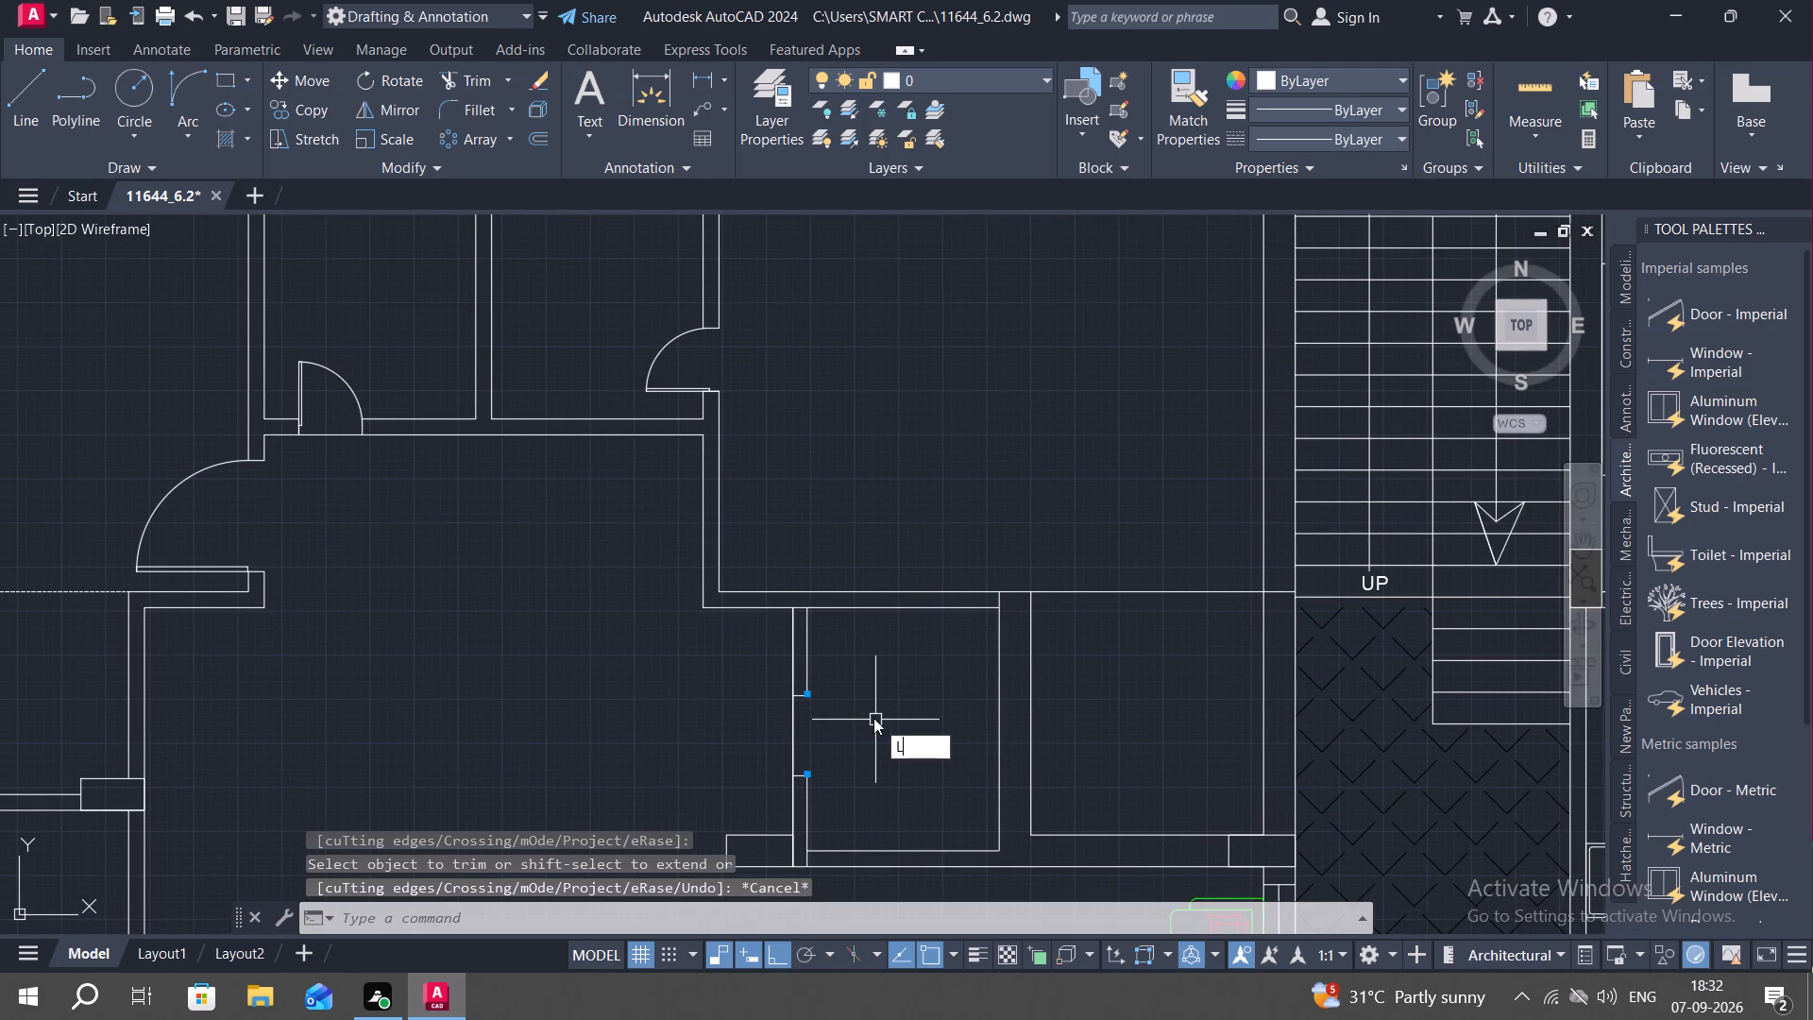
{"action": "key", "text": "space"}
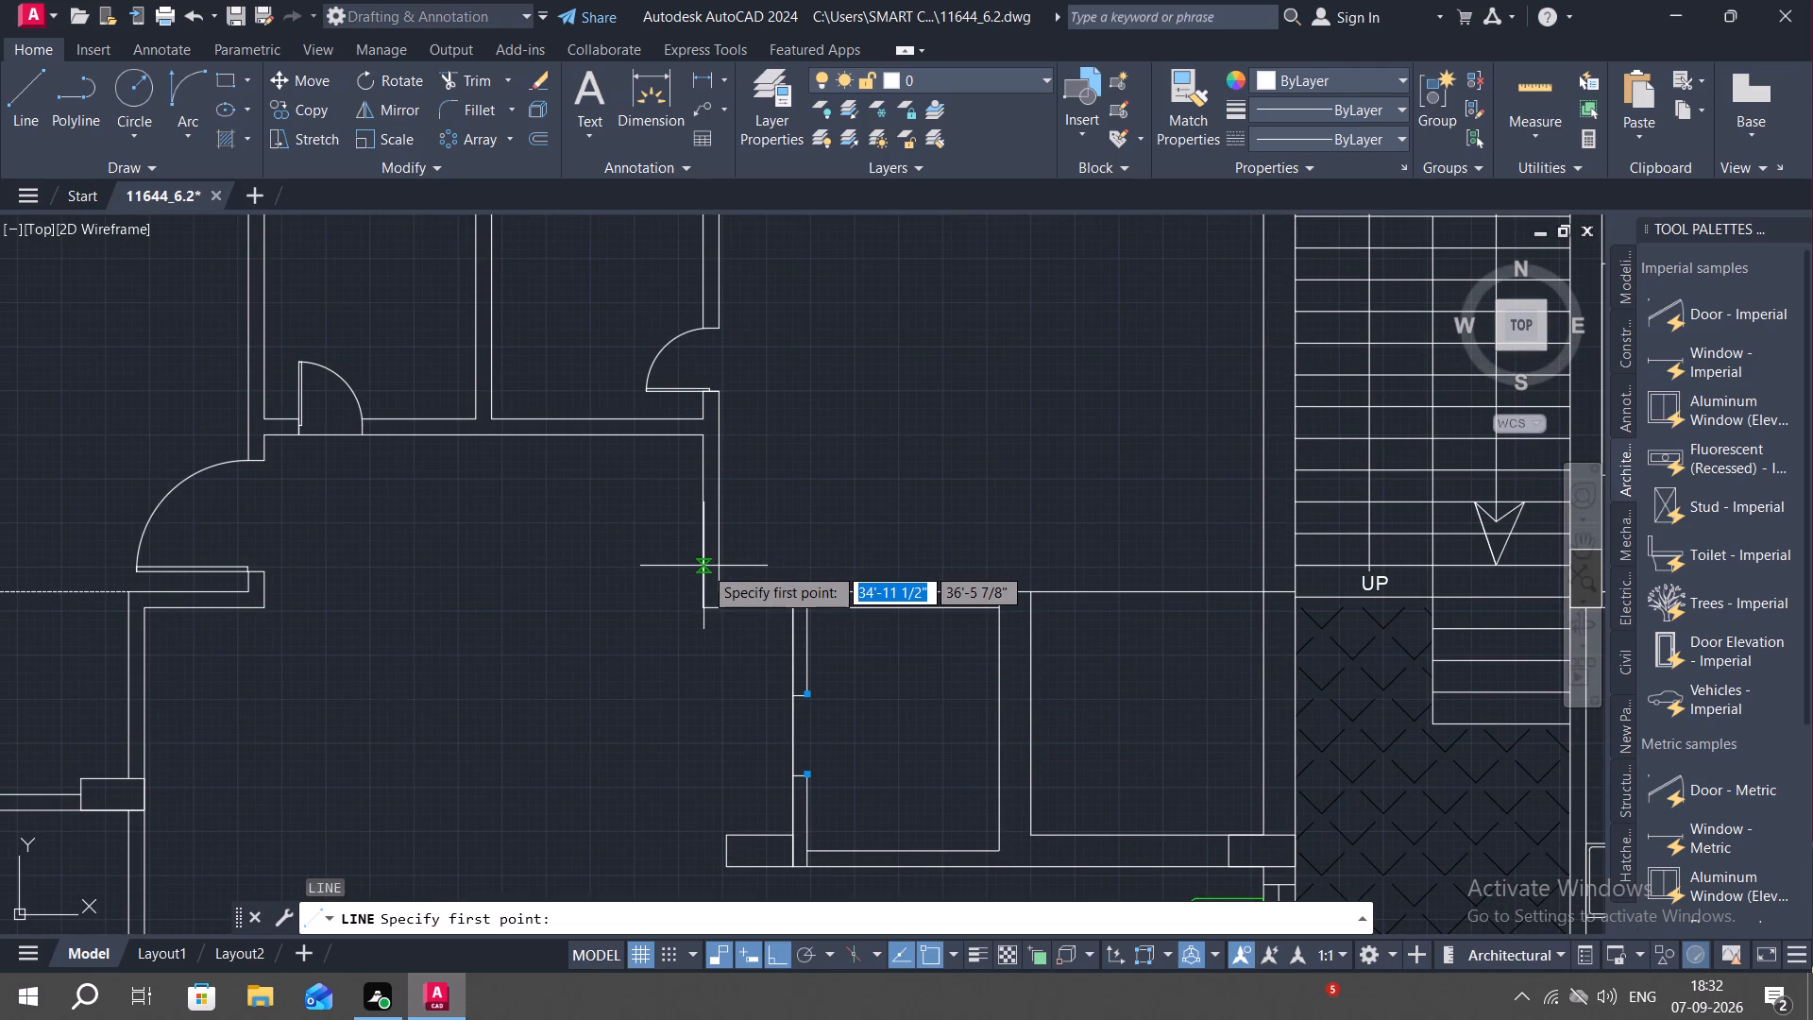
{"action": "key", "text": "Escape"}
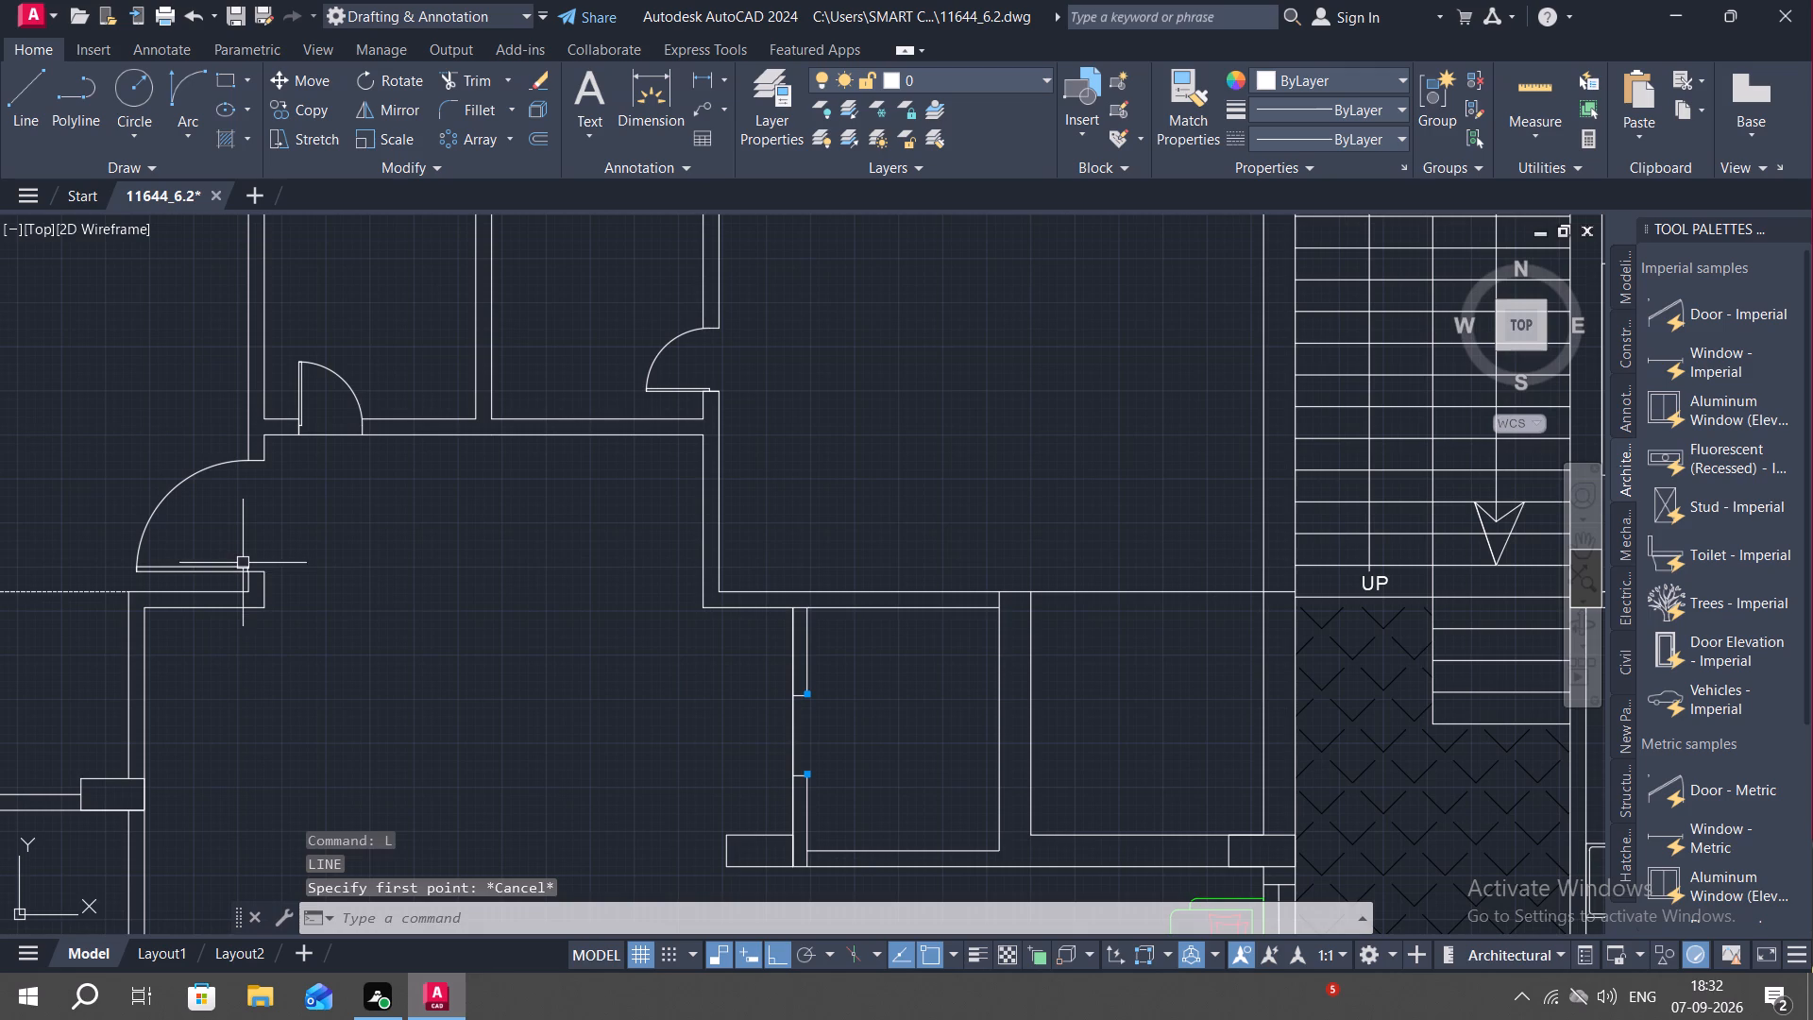
Mirror the large door at the passage's far end about its wall's vertical centre line, keeping the original.
{"action": "type", "text": "MI"}
{"action": "key", "text": "space"}
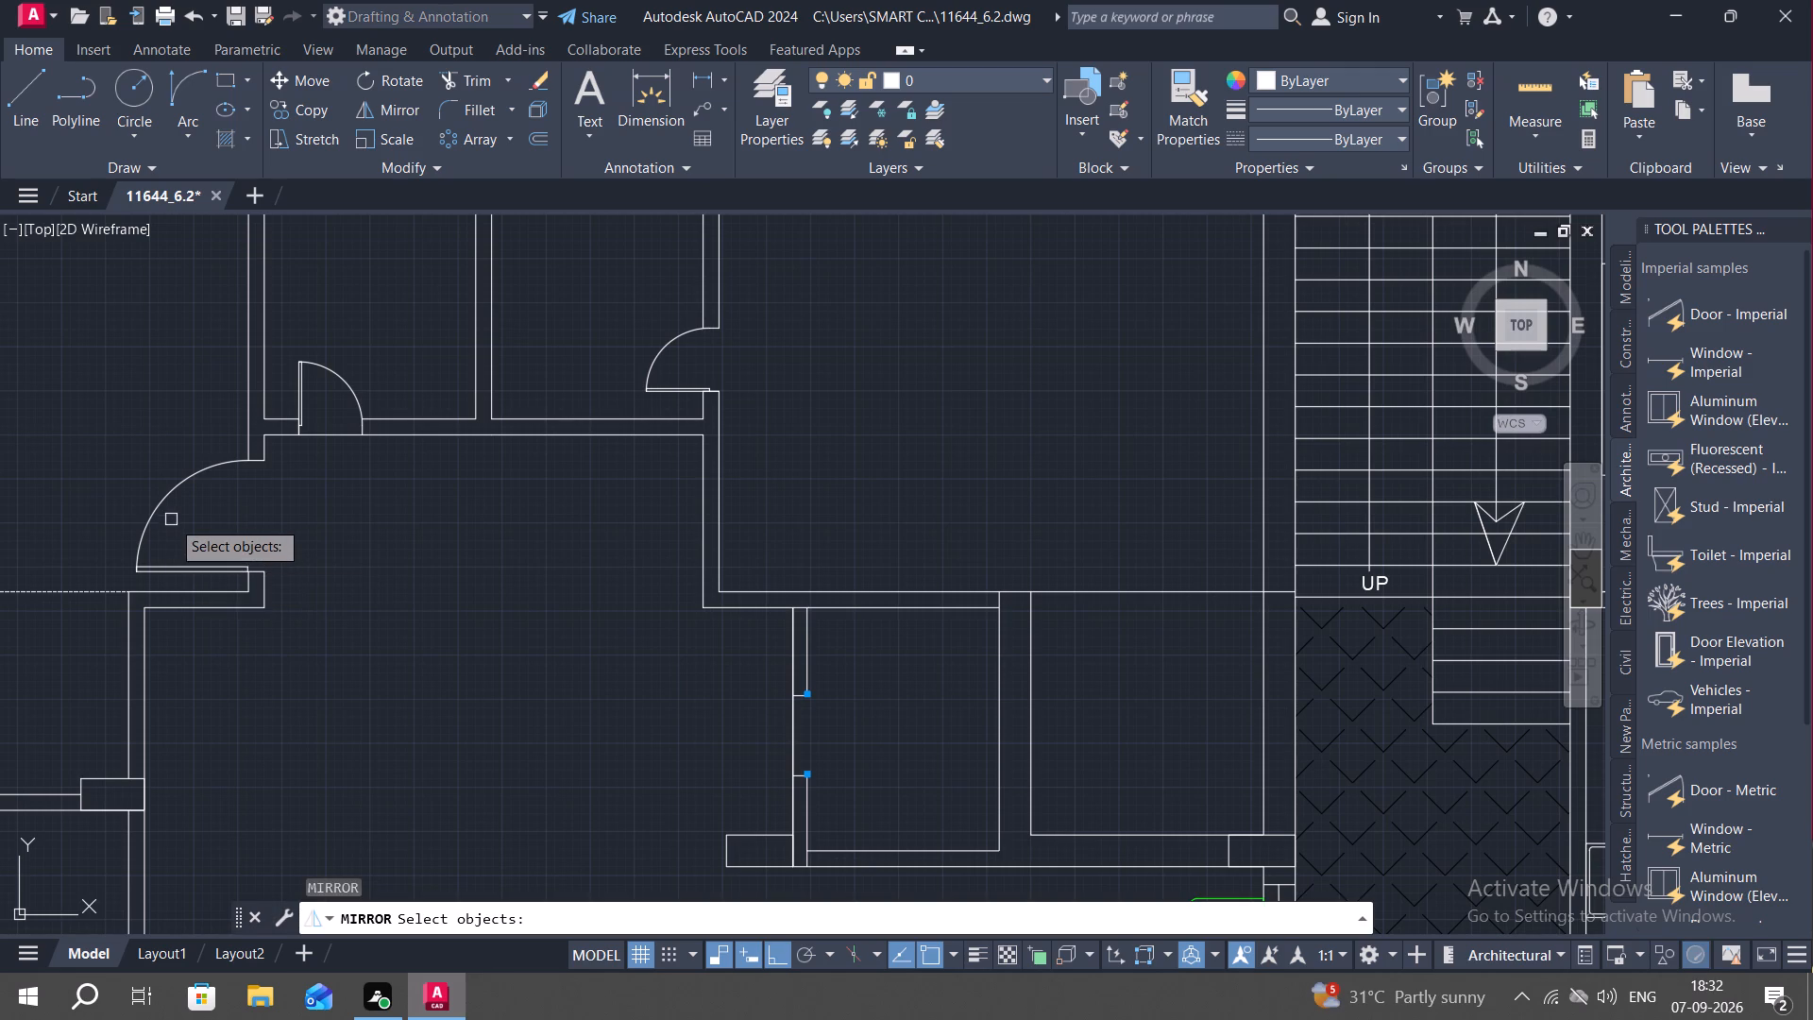
{"action": "left_click", "coordinate": [169, 499]}
{"action": "right_click", "coordinate": [169, 499]}
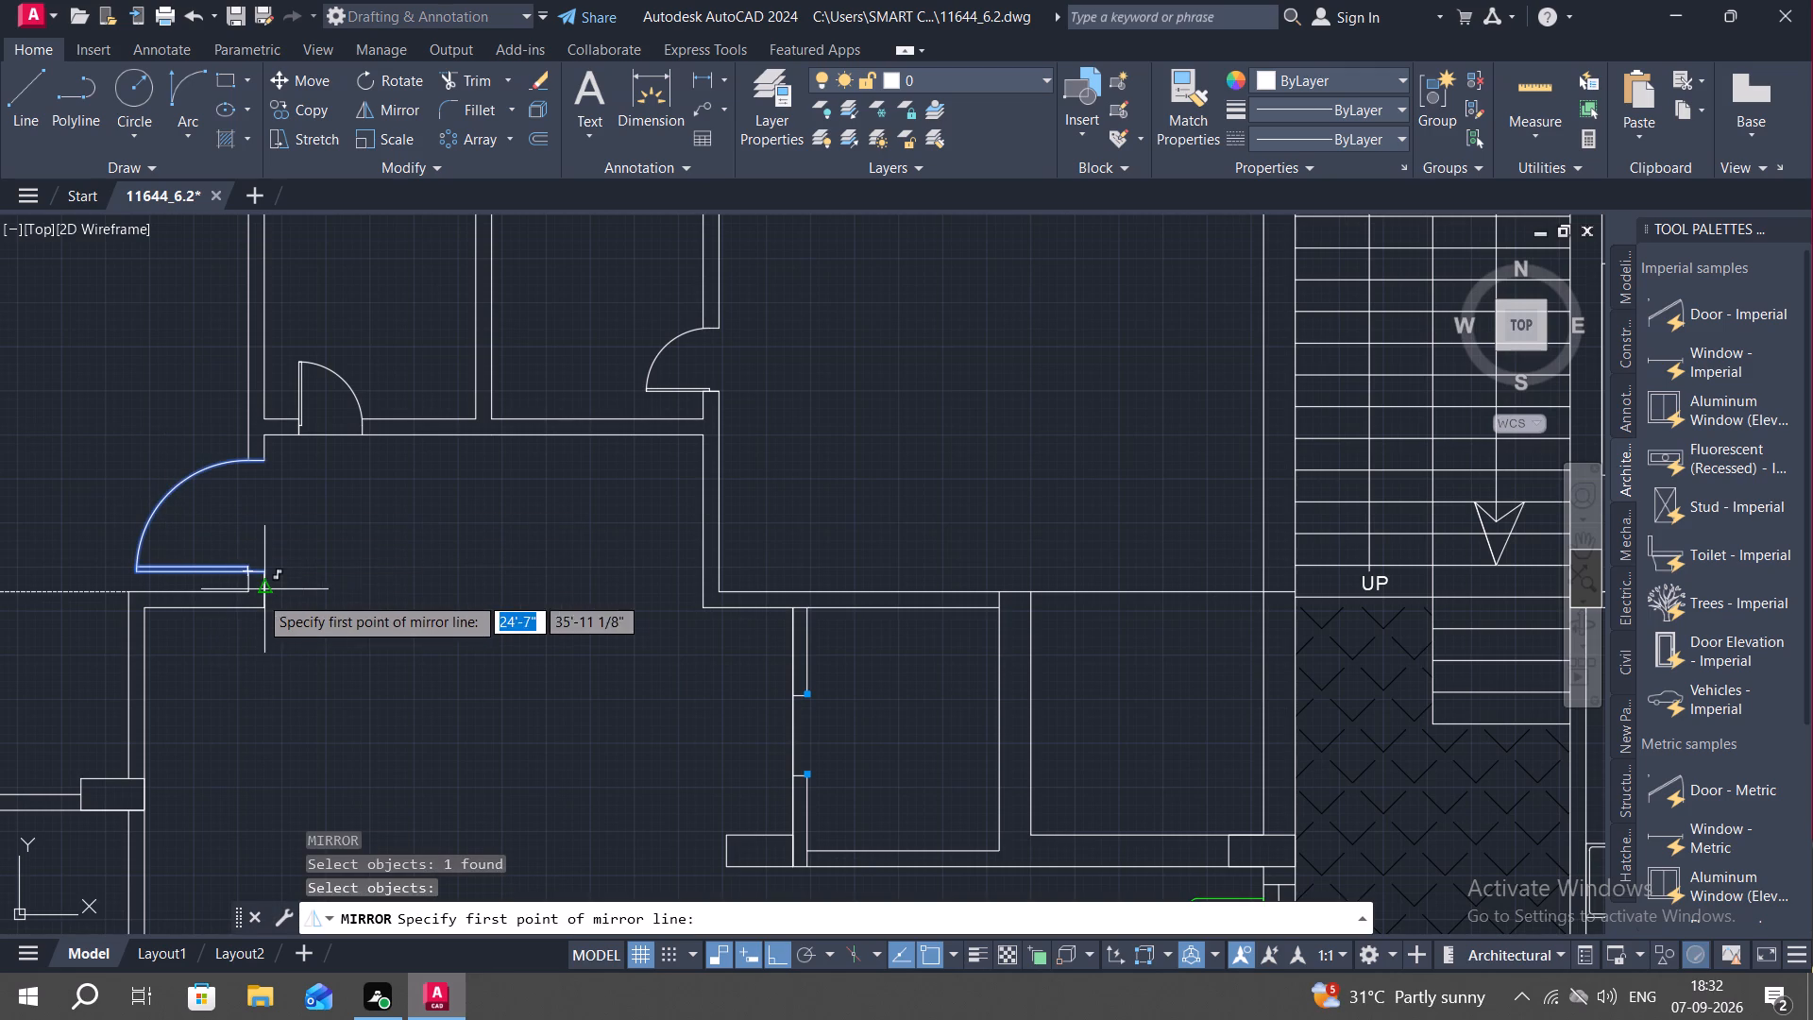
{"action": "left_click", "coordinate": [259, 574]}
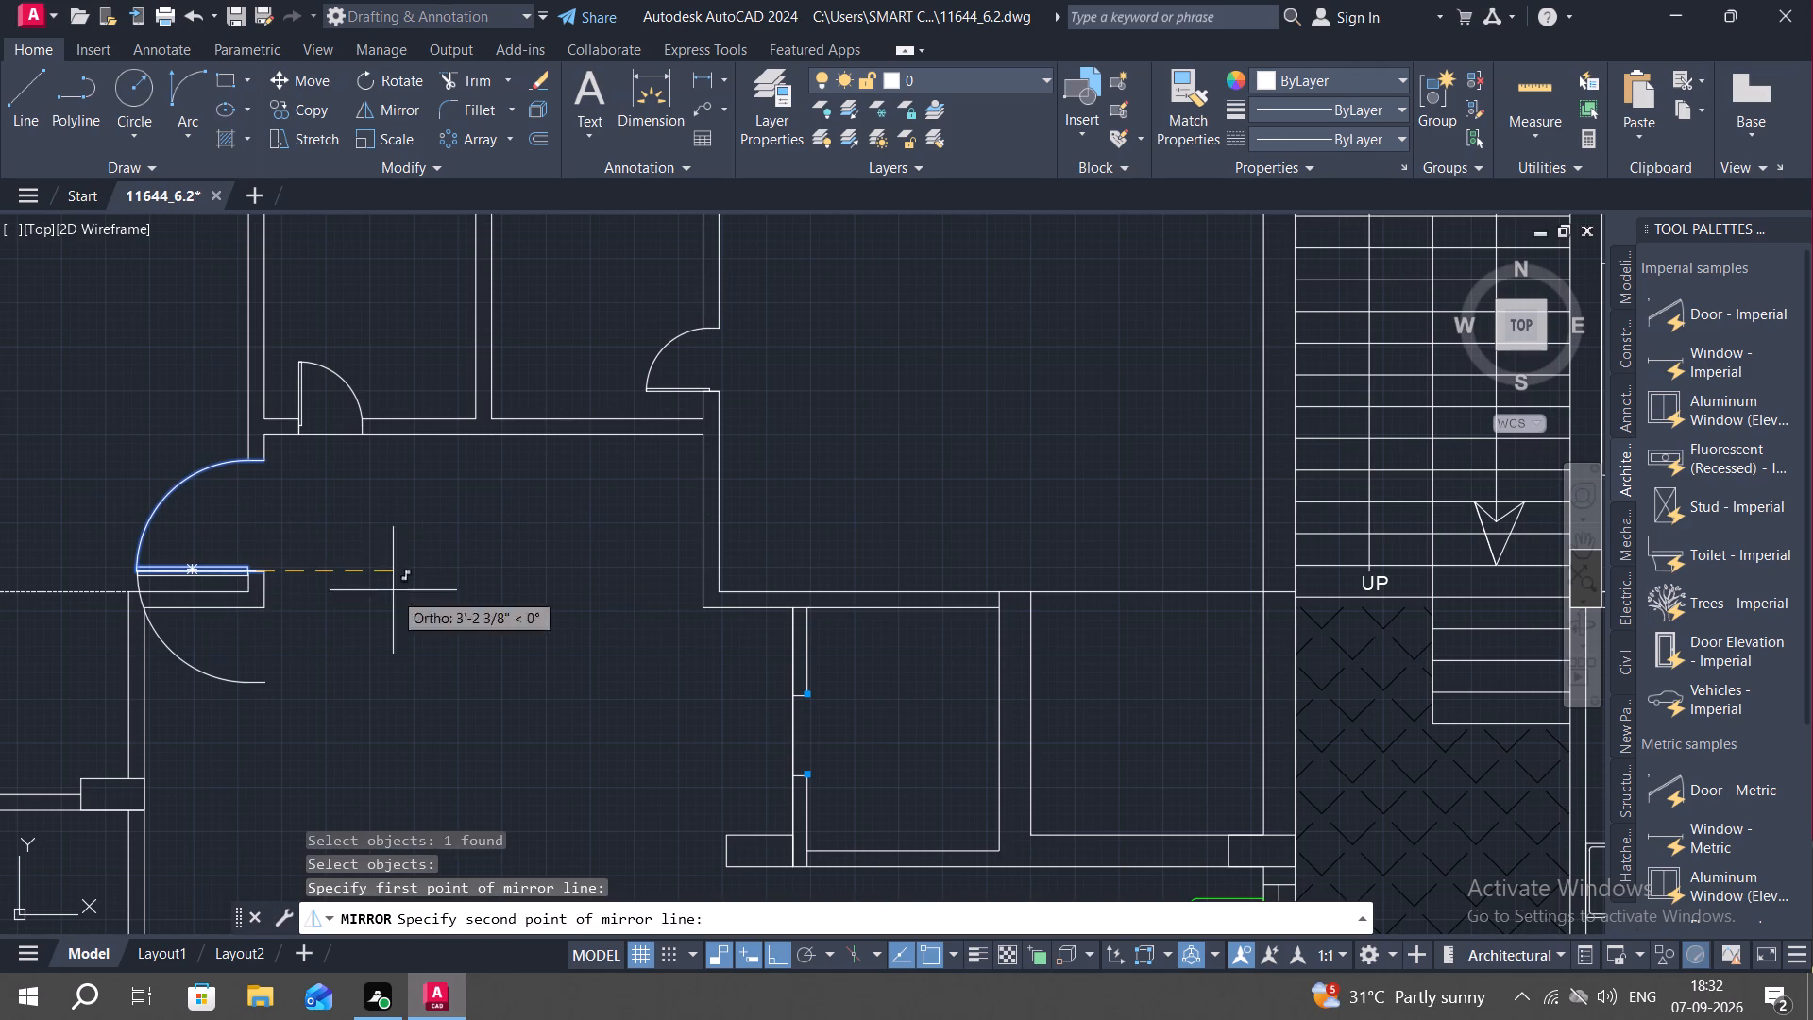
{"action": "left_click", "coordinate": [296, 458]}
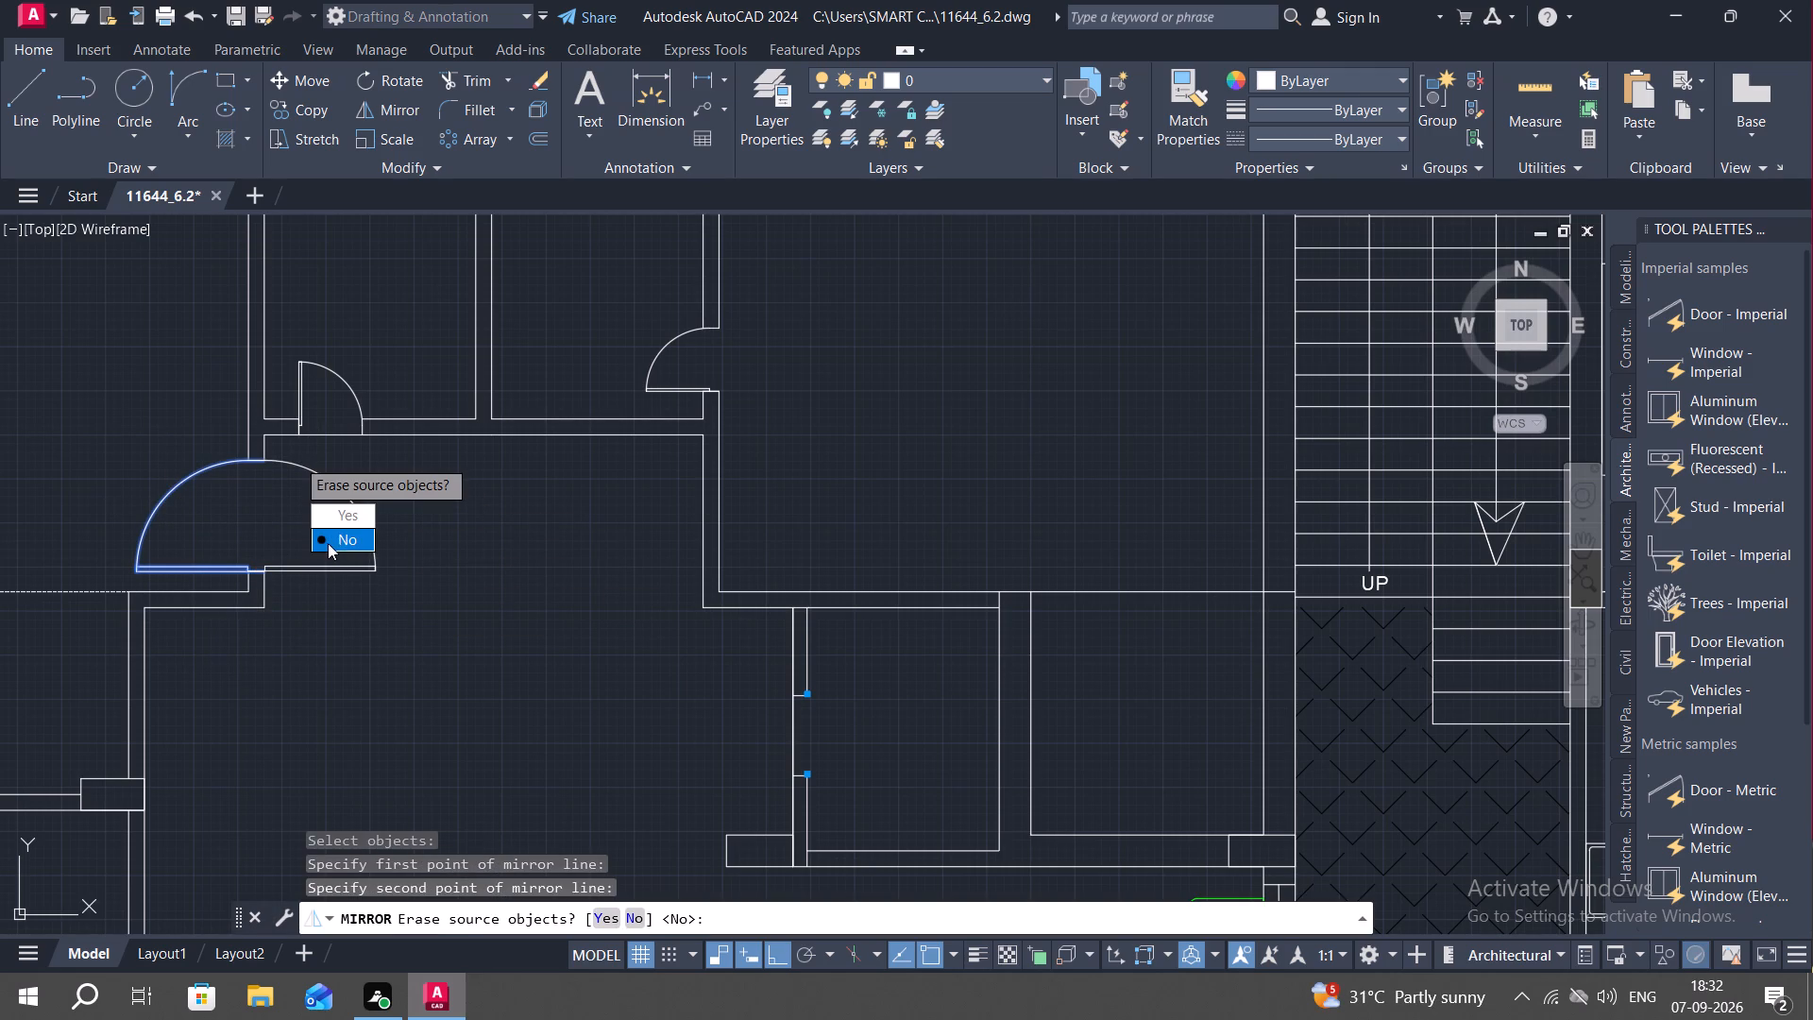
{"action": "left_click_drag", "start_coordinate": [325, 542], "coordinate": [296, 458]}
Copy the mirrored door horizontally across the passage to the opposite vertical wall, above its lower corner.
{"action": "key", "text": "c"}
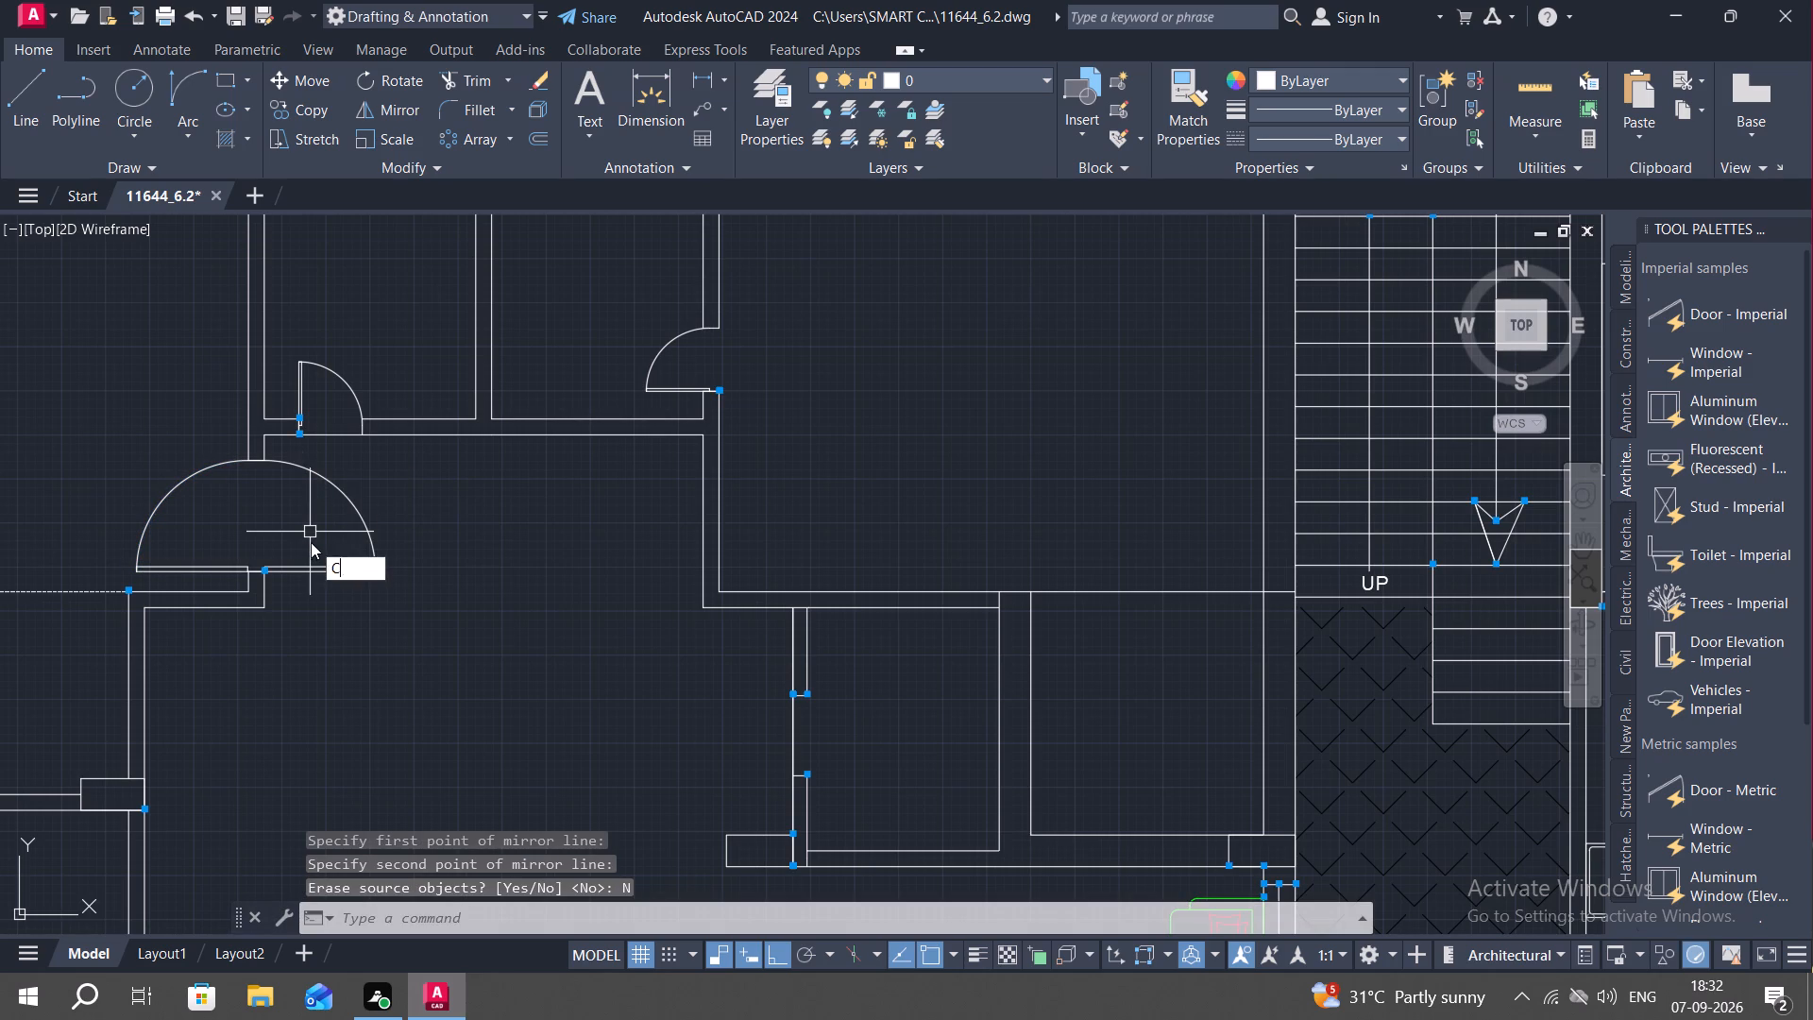
{"action": "type", "text": "O"}
{"action": "key", "text": "space"}
{"action": "left_click", "coordinate": [313, 563]}
{"action": "right_click", "coordinate": [313, 561]}
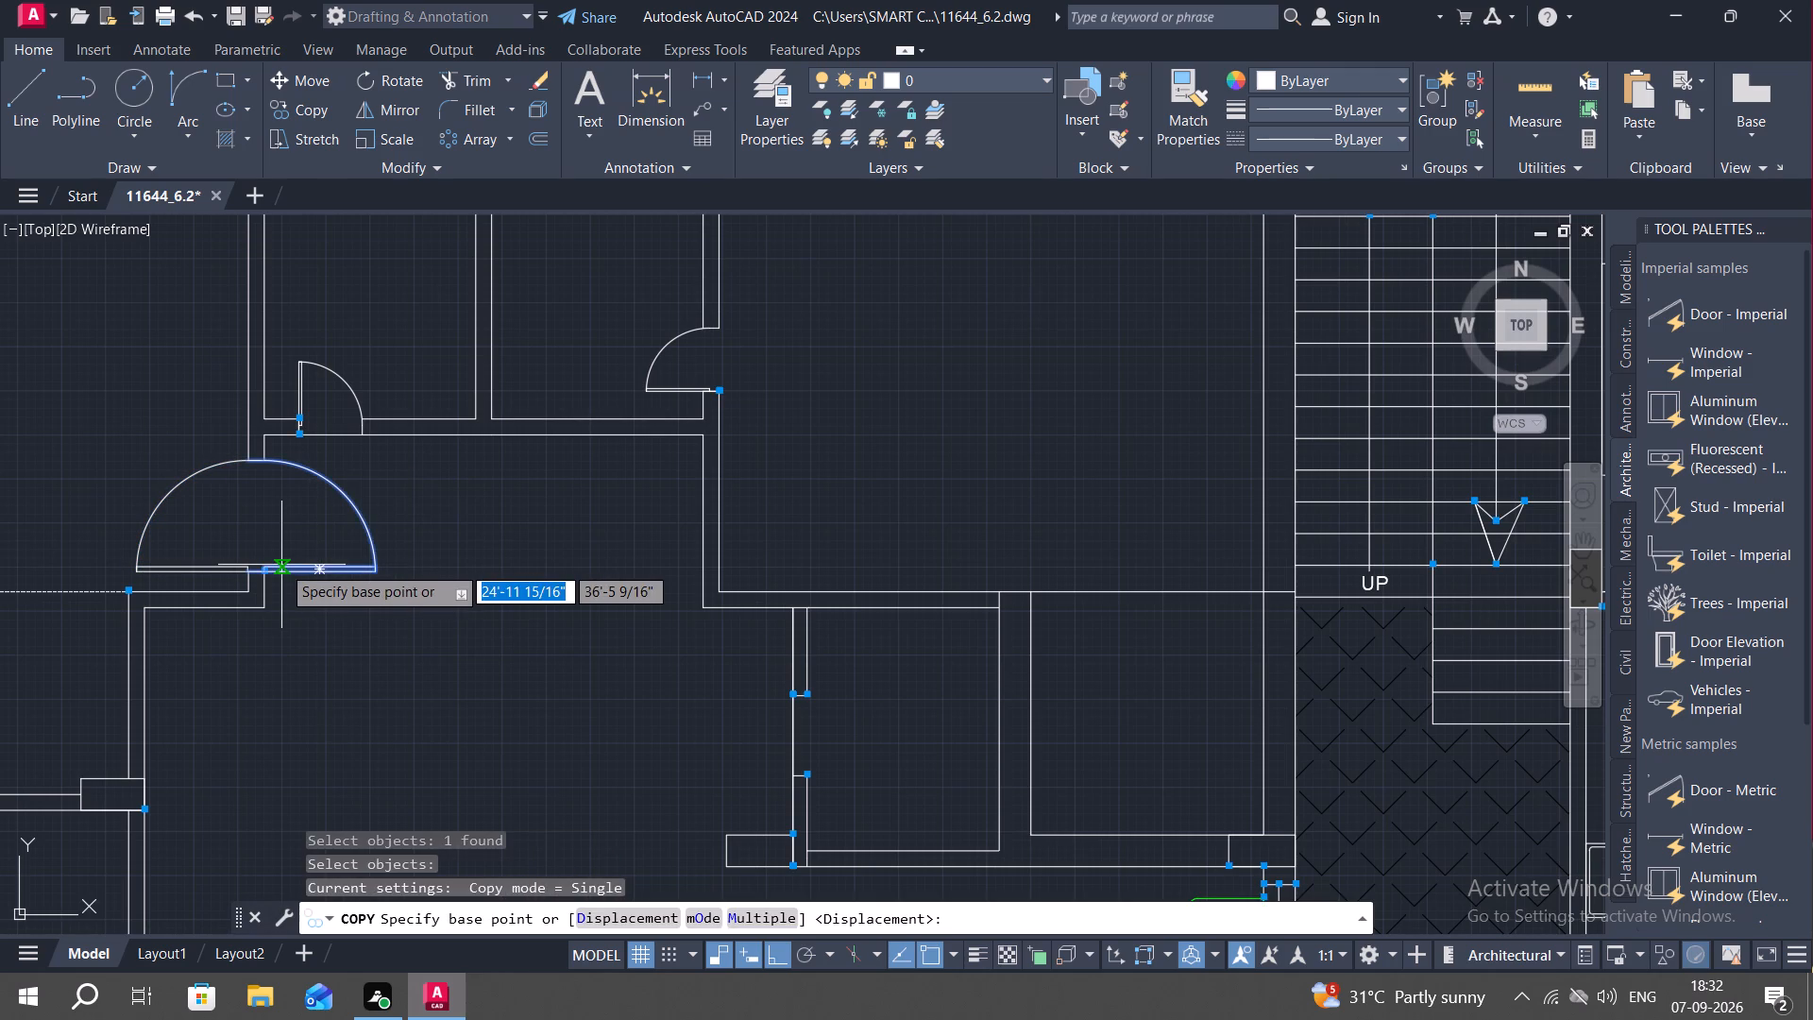
{"action": "scroll", "coordinate": [277, 566], "scroll_direction": "up", "scroll_amount": 2}
{"action": "left_click", "coordinate": [208, 582]}
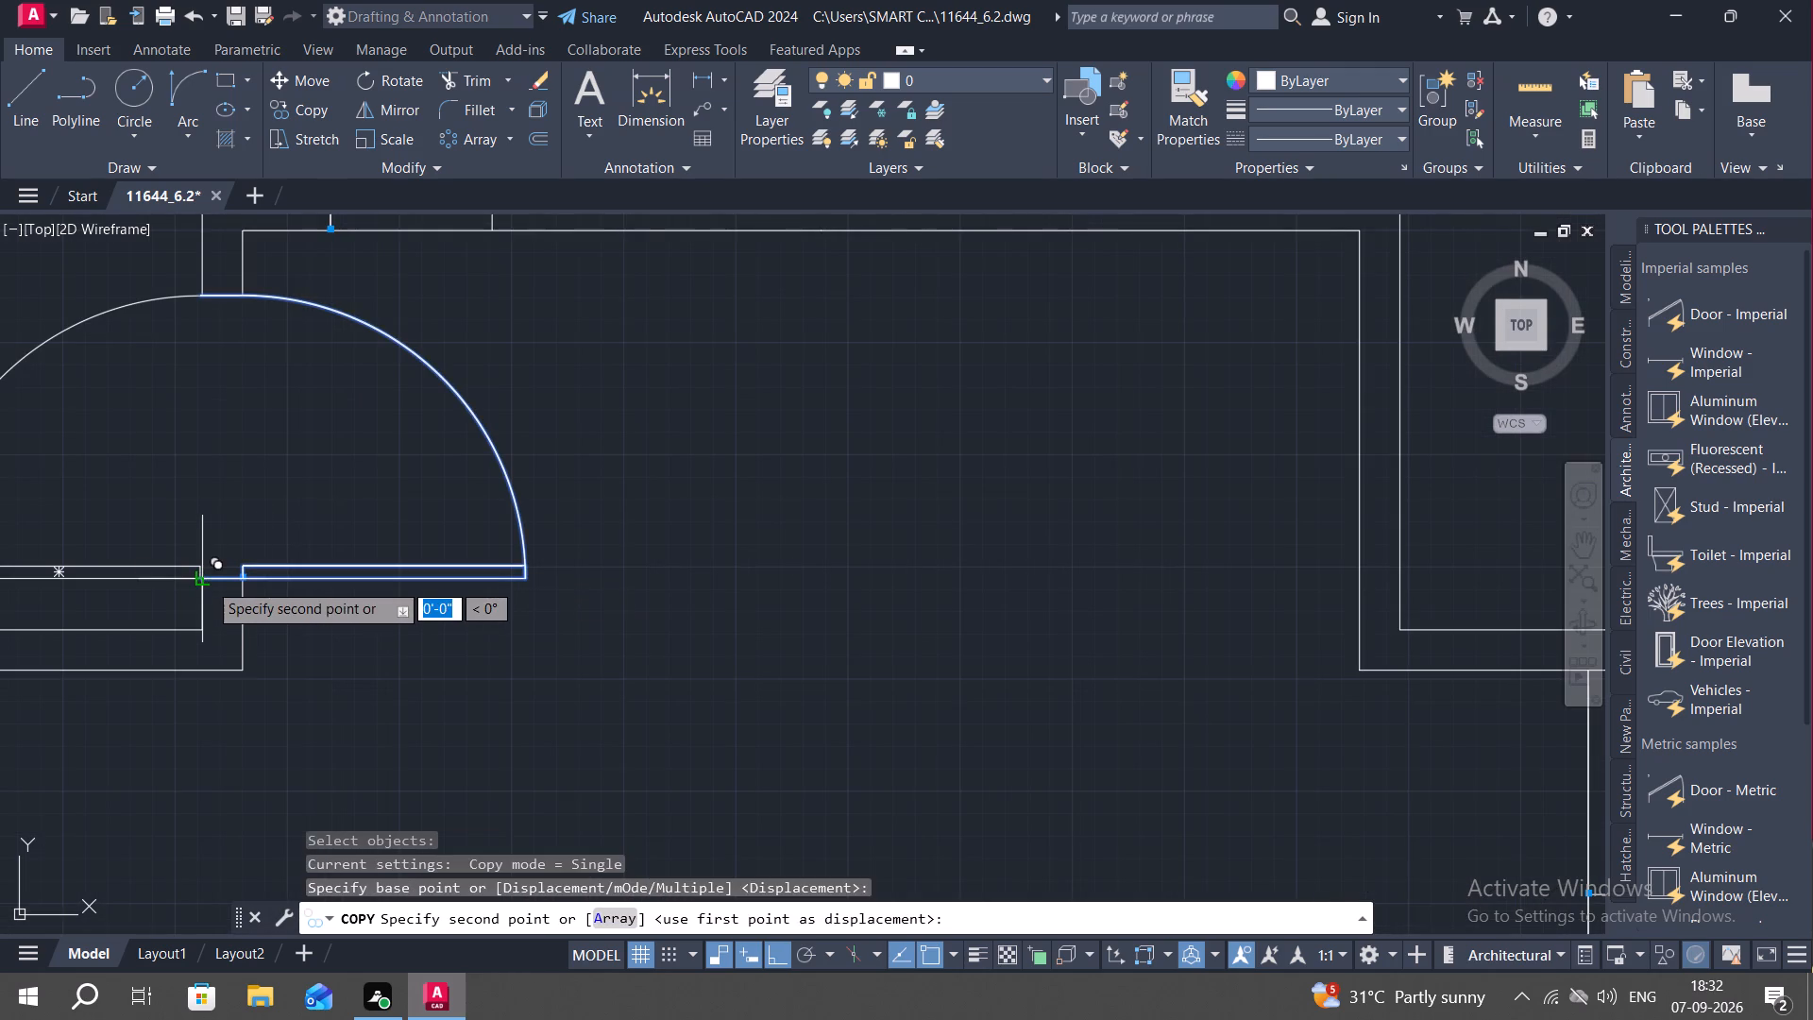
{"action": "middle_click_drag", "start_coordinate": [1349, 560], "coordinate": [1344, 560]}
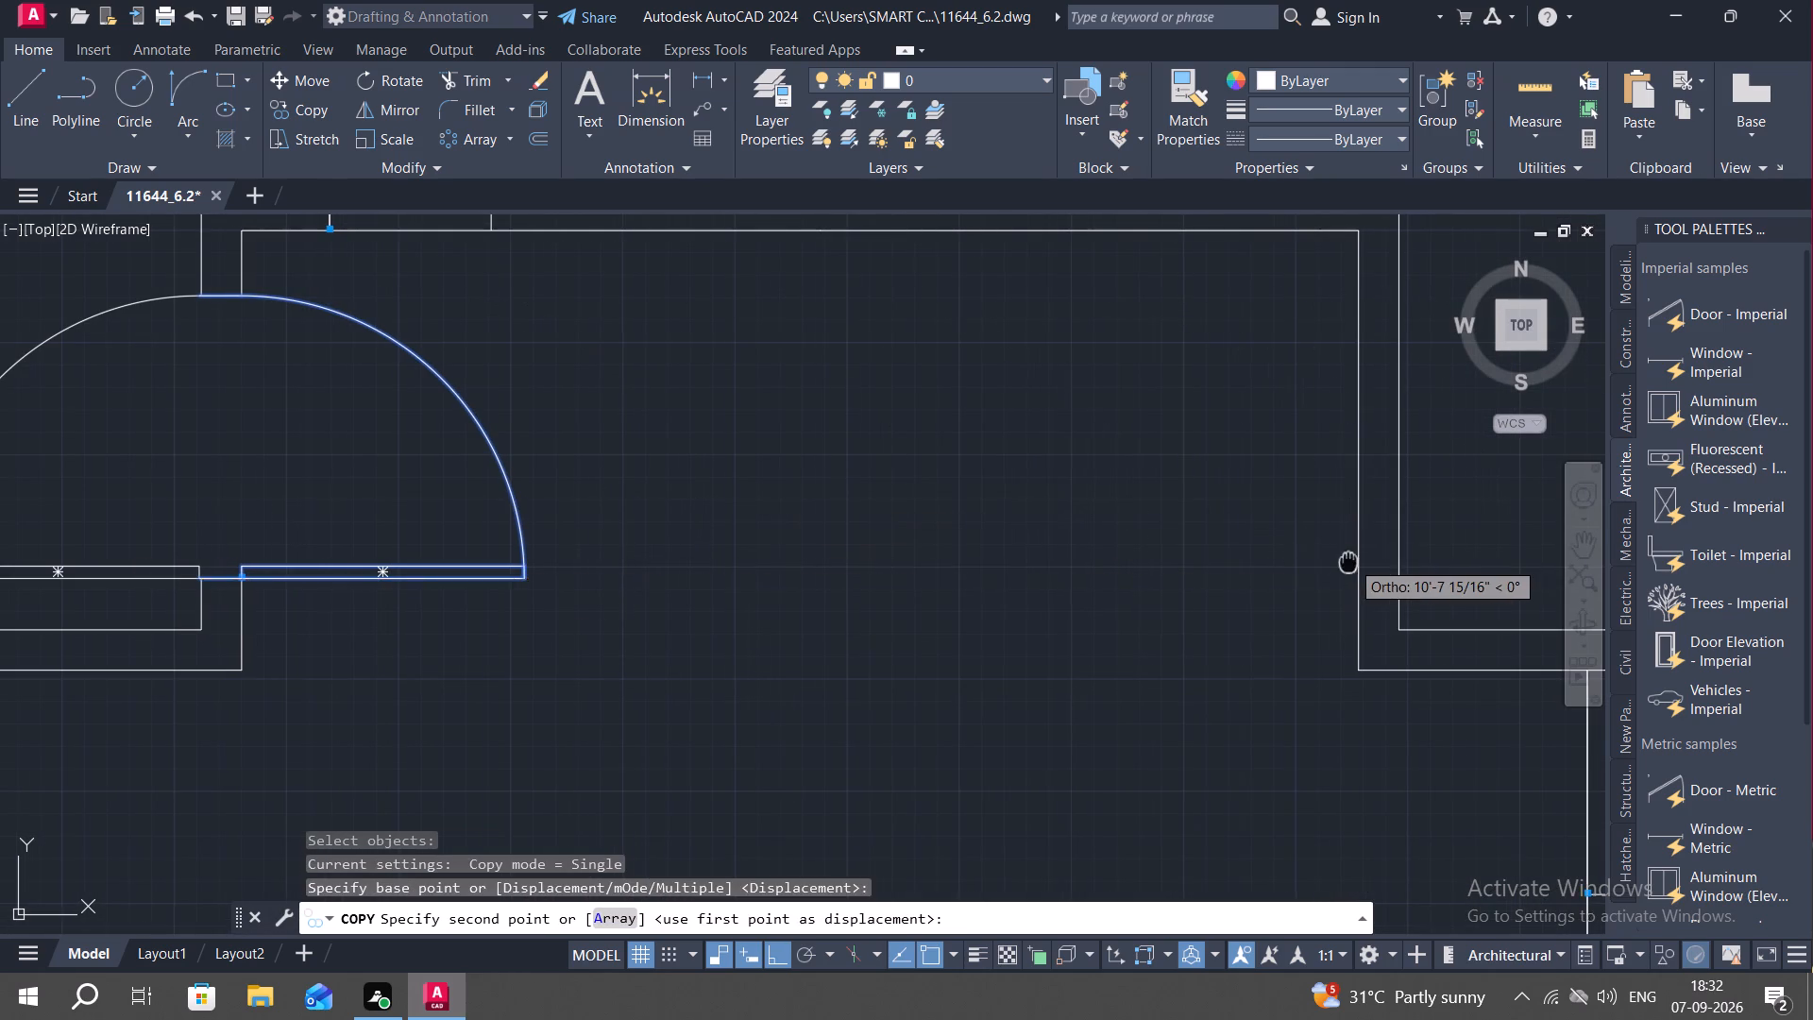
{"action": "middle_click_drag", "start_coordinate": [1344, 560], "coordinate": [937, 583]}
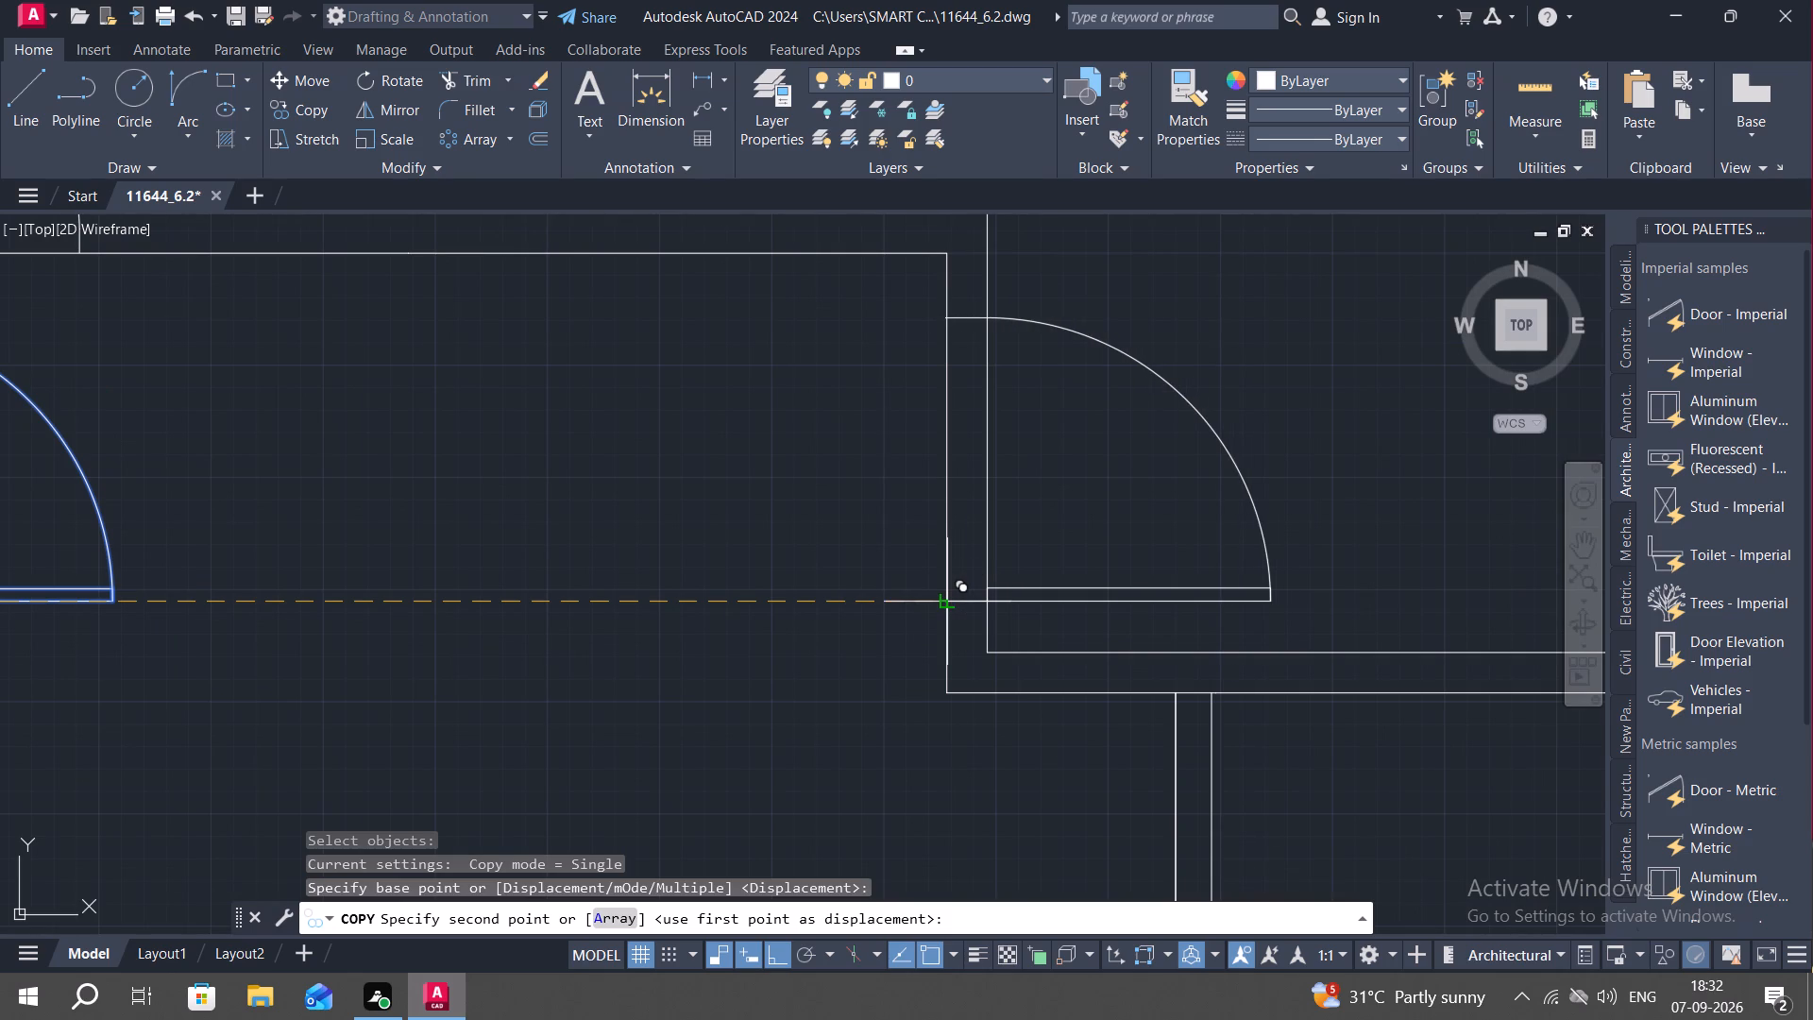
{"action": "left_click", "coordinate": [947, 600]}
{"action": "scroll", "coordinate": [943, 612], "scroll_direction": "up", "scroll_amount": 2}
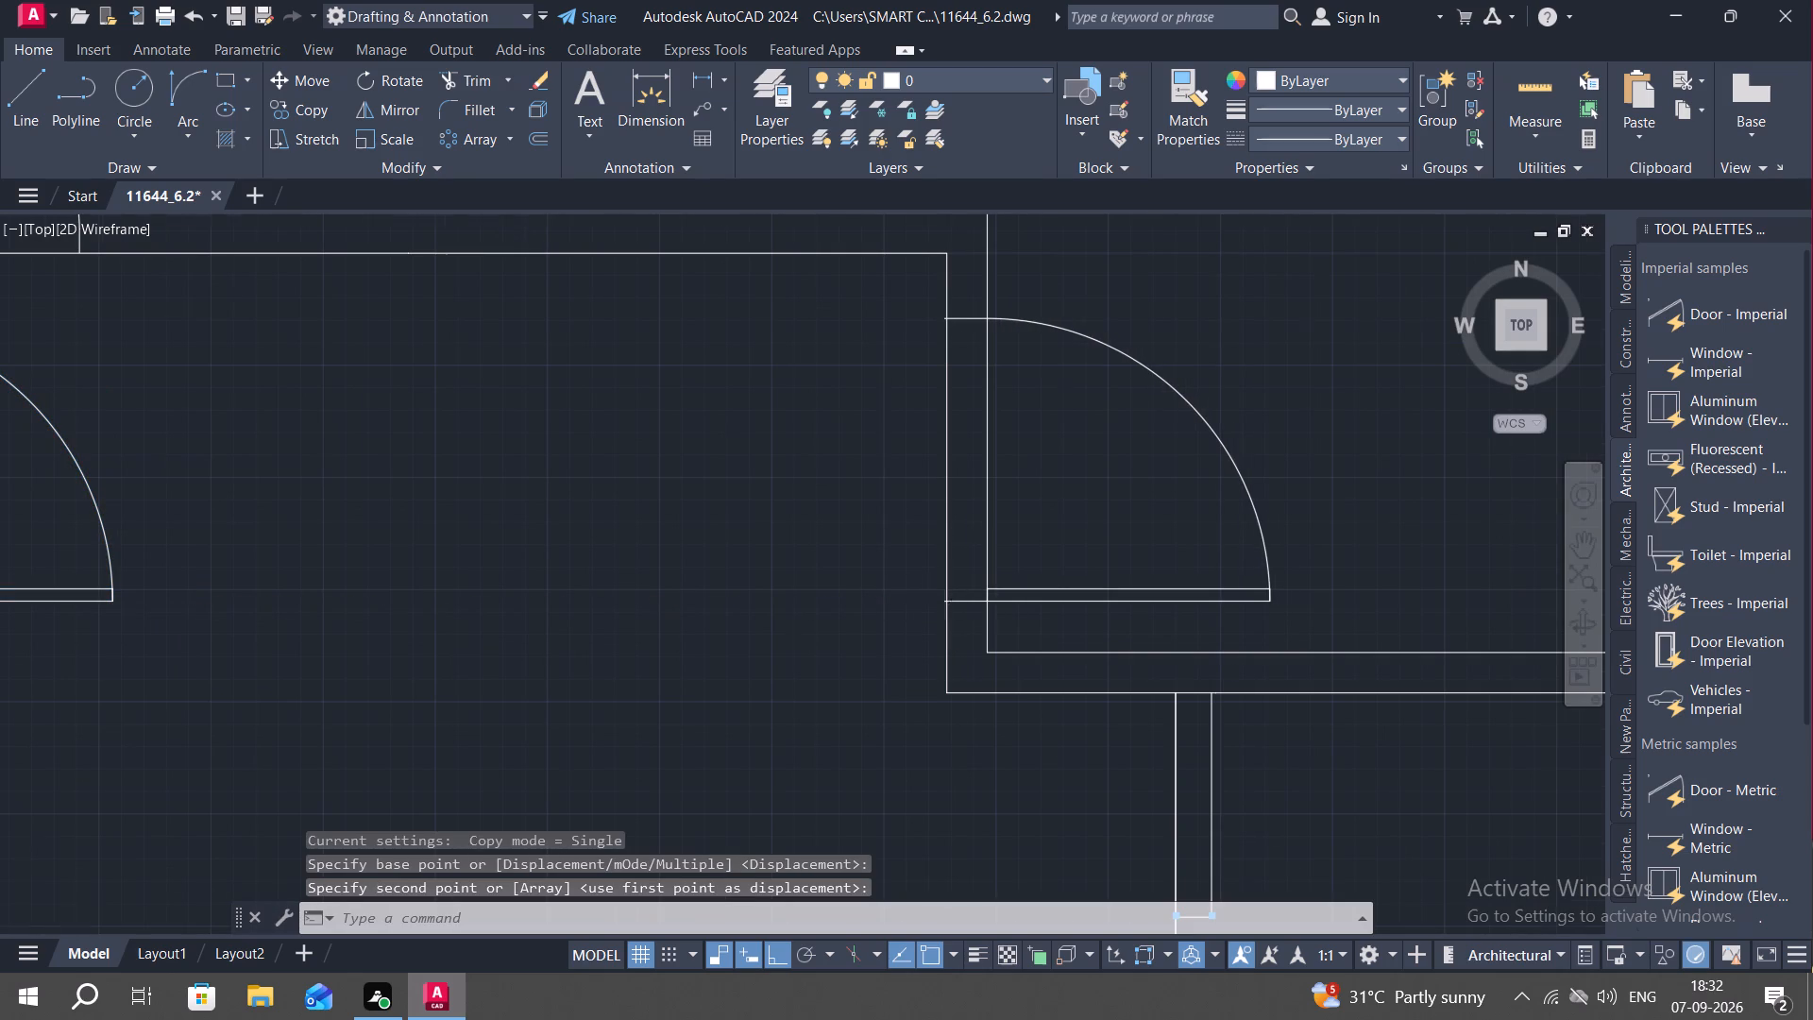
Move the copied door horizontally so its jamb line's end meets the vertical wall's passage-side line.
{"action": "key", "text": "m"}
{"action": "key", "text": "space"}
{"action": "left_click", "coordinate": [966, 586]}
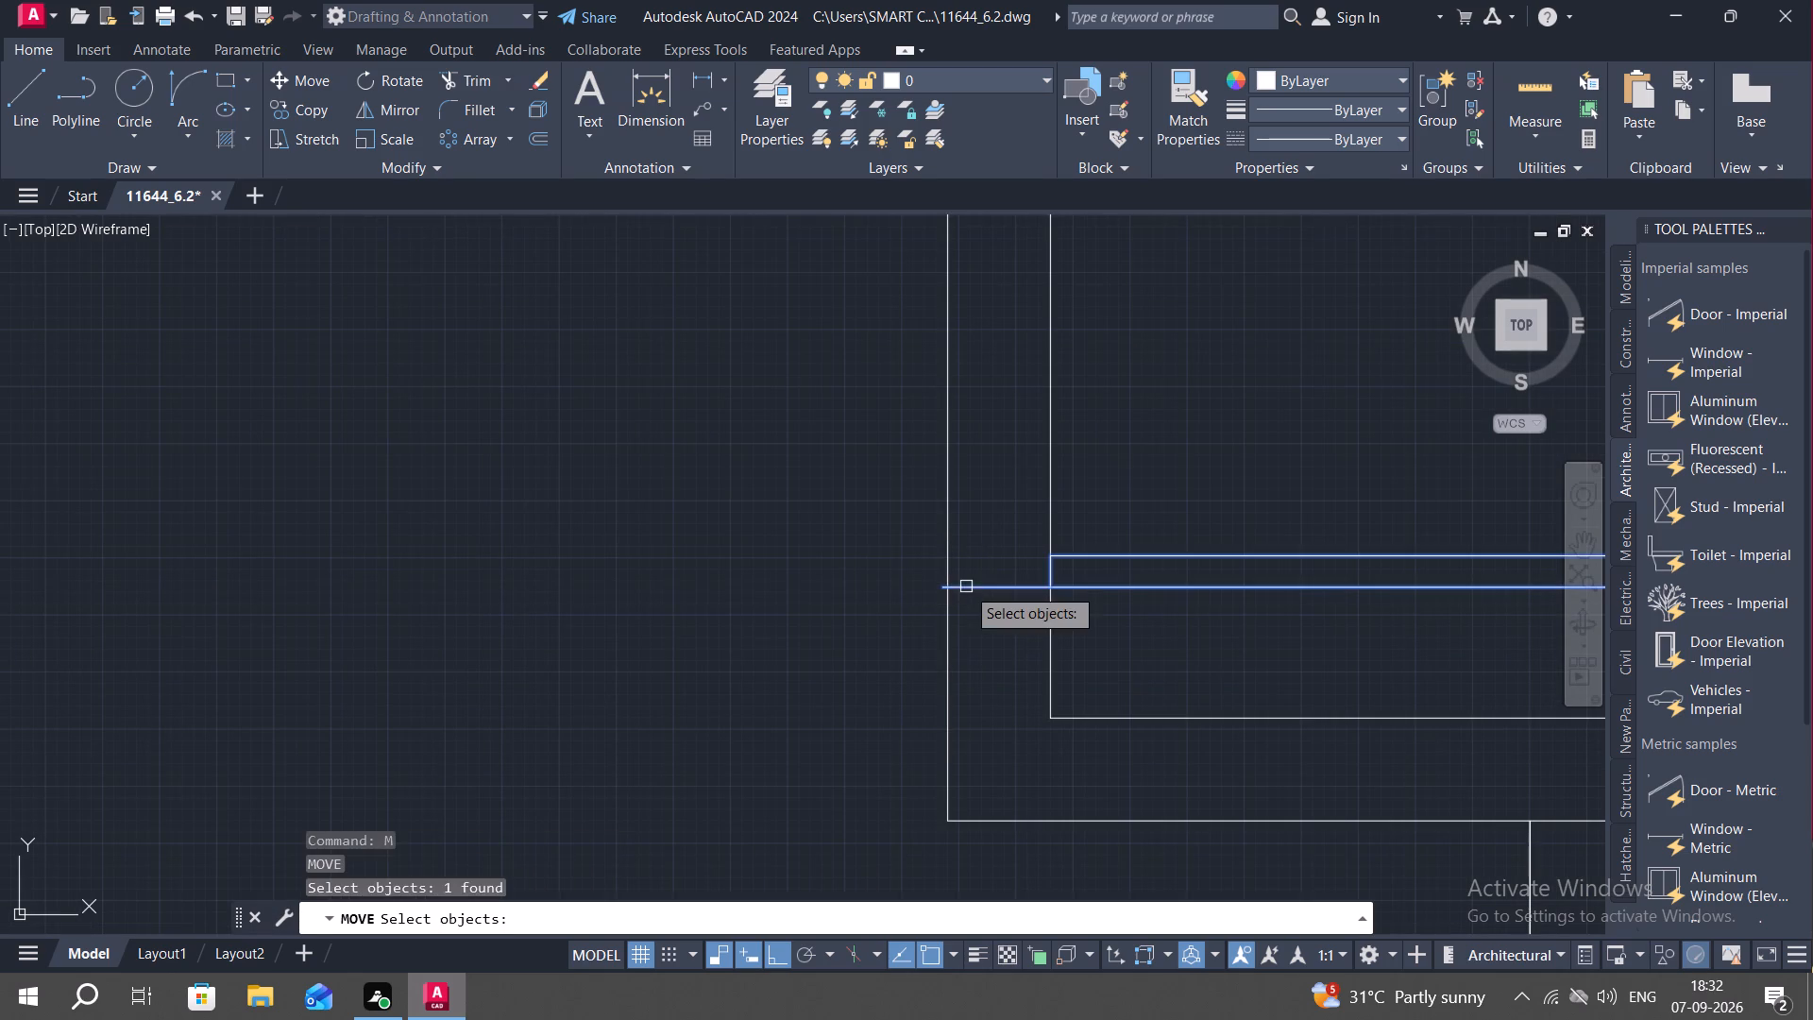
{"action": "scroll", "coordinate": [927, 551], "scroll_direction": "up", "scroll_amount": 3}
{"action": "right_click", "coordinate": [949, 603]}
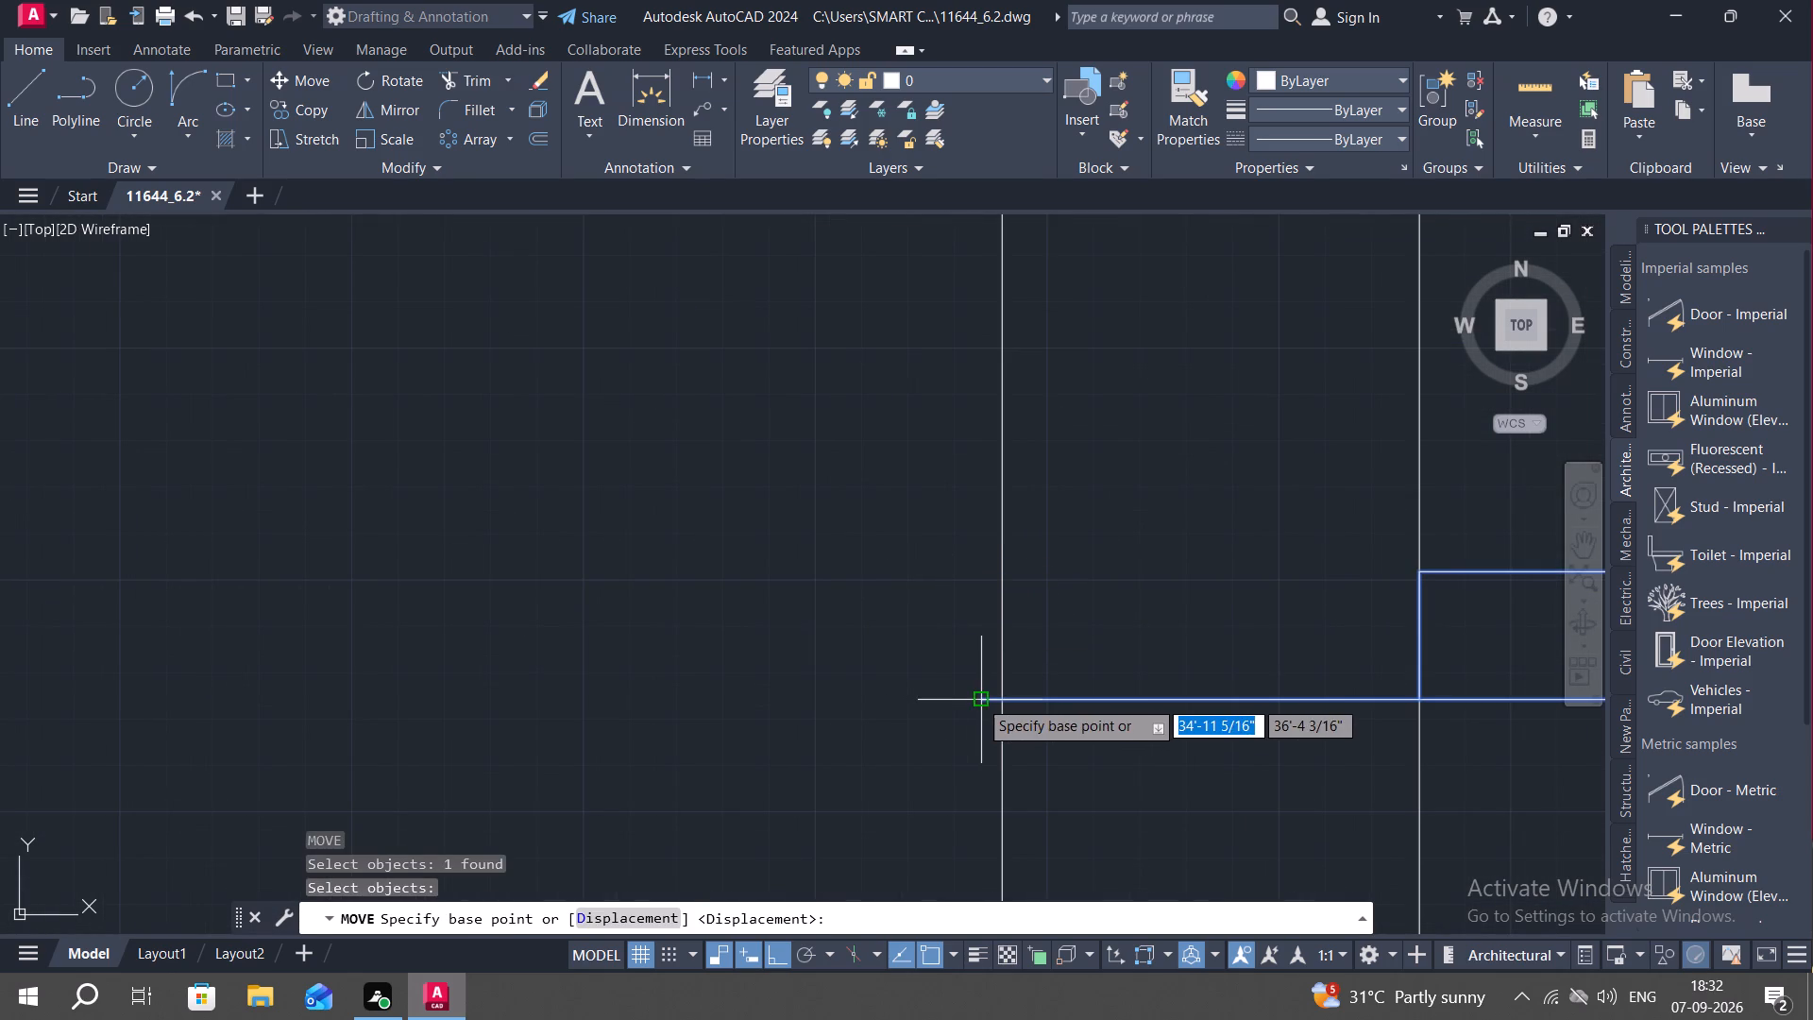
{"action": "left_click", "coordinate": [978, 699]}
{"action": "left_click", "coordinate": [1001, 697]}
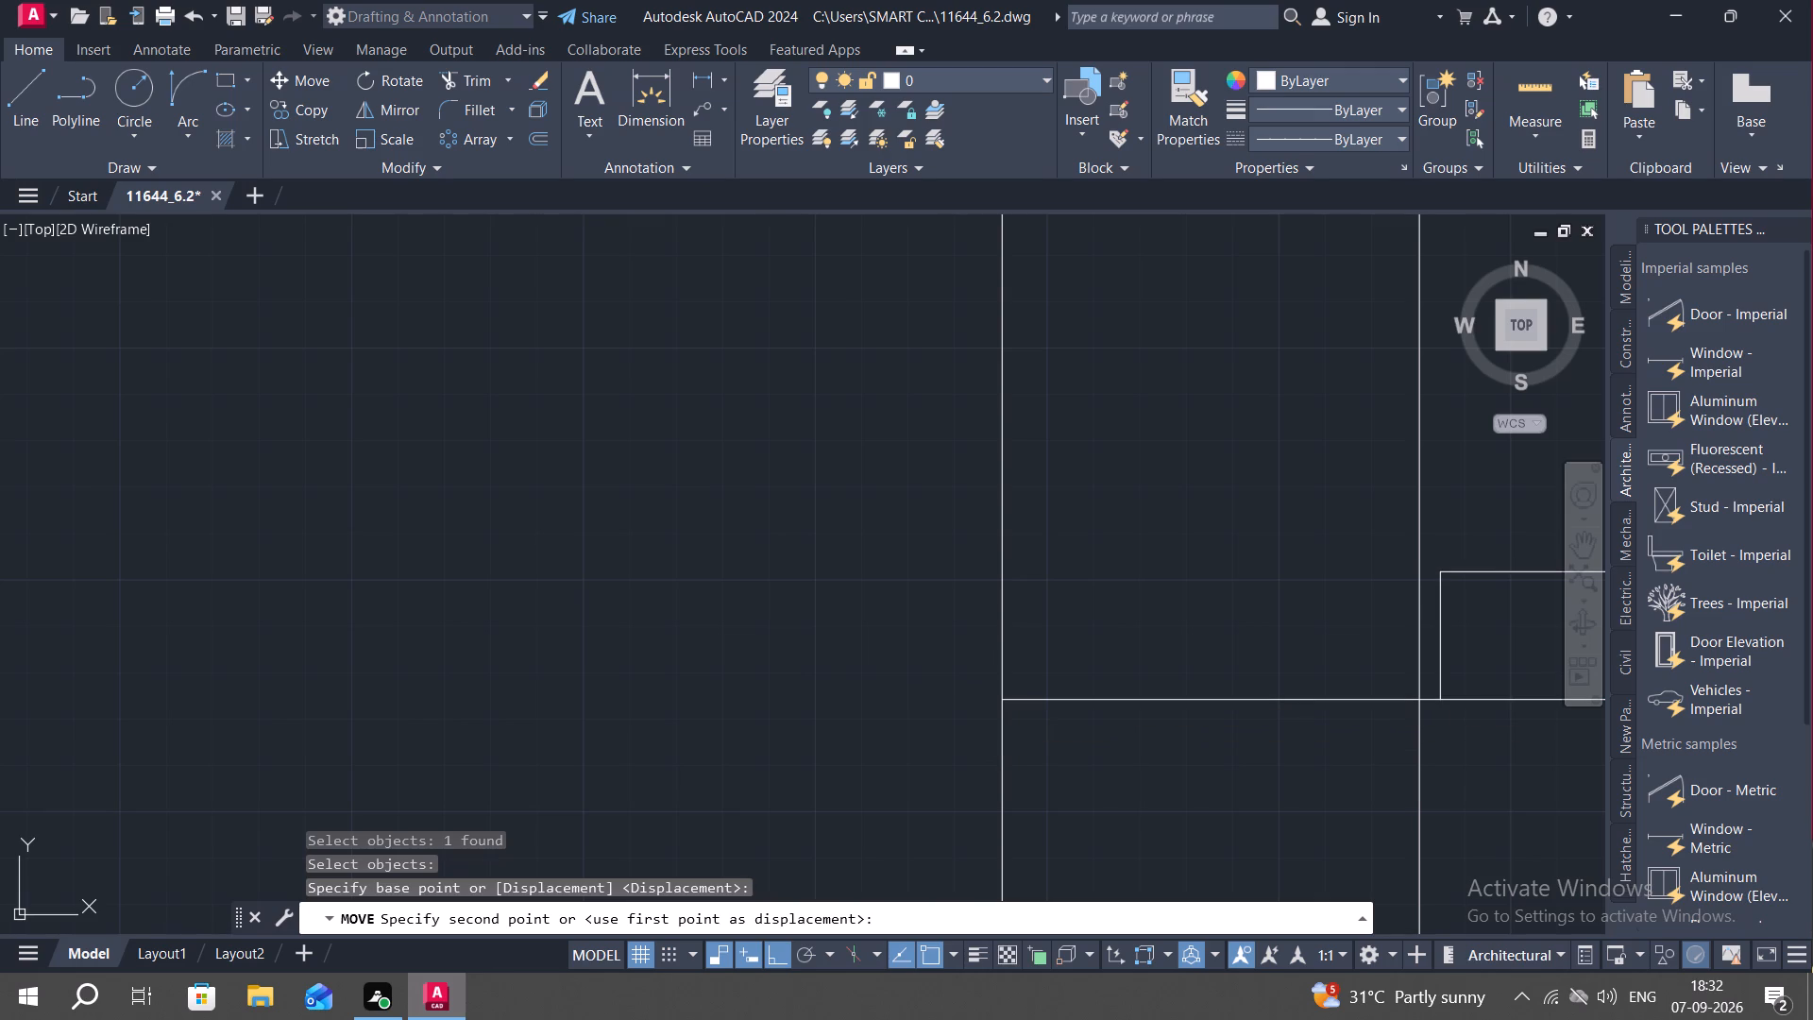
{"action": "scroll", "coordinate": [933, 644], "scroll_direction": "down", "scroll_amount": 1}
{"action": "scroll", "coordinate": [890, 570], "scroll_direction": "down", "scroll_amount": 1}
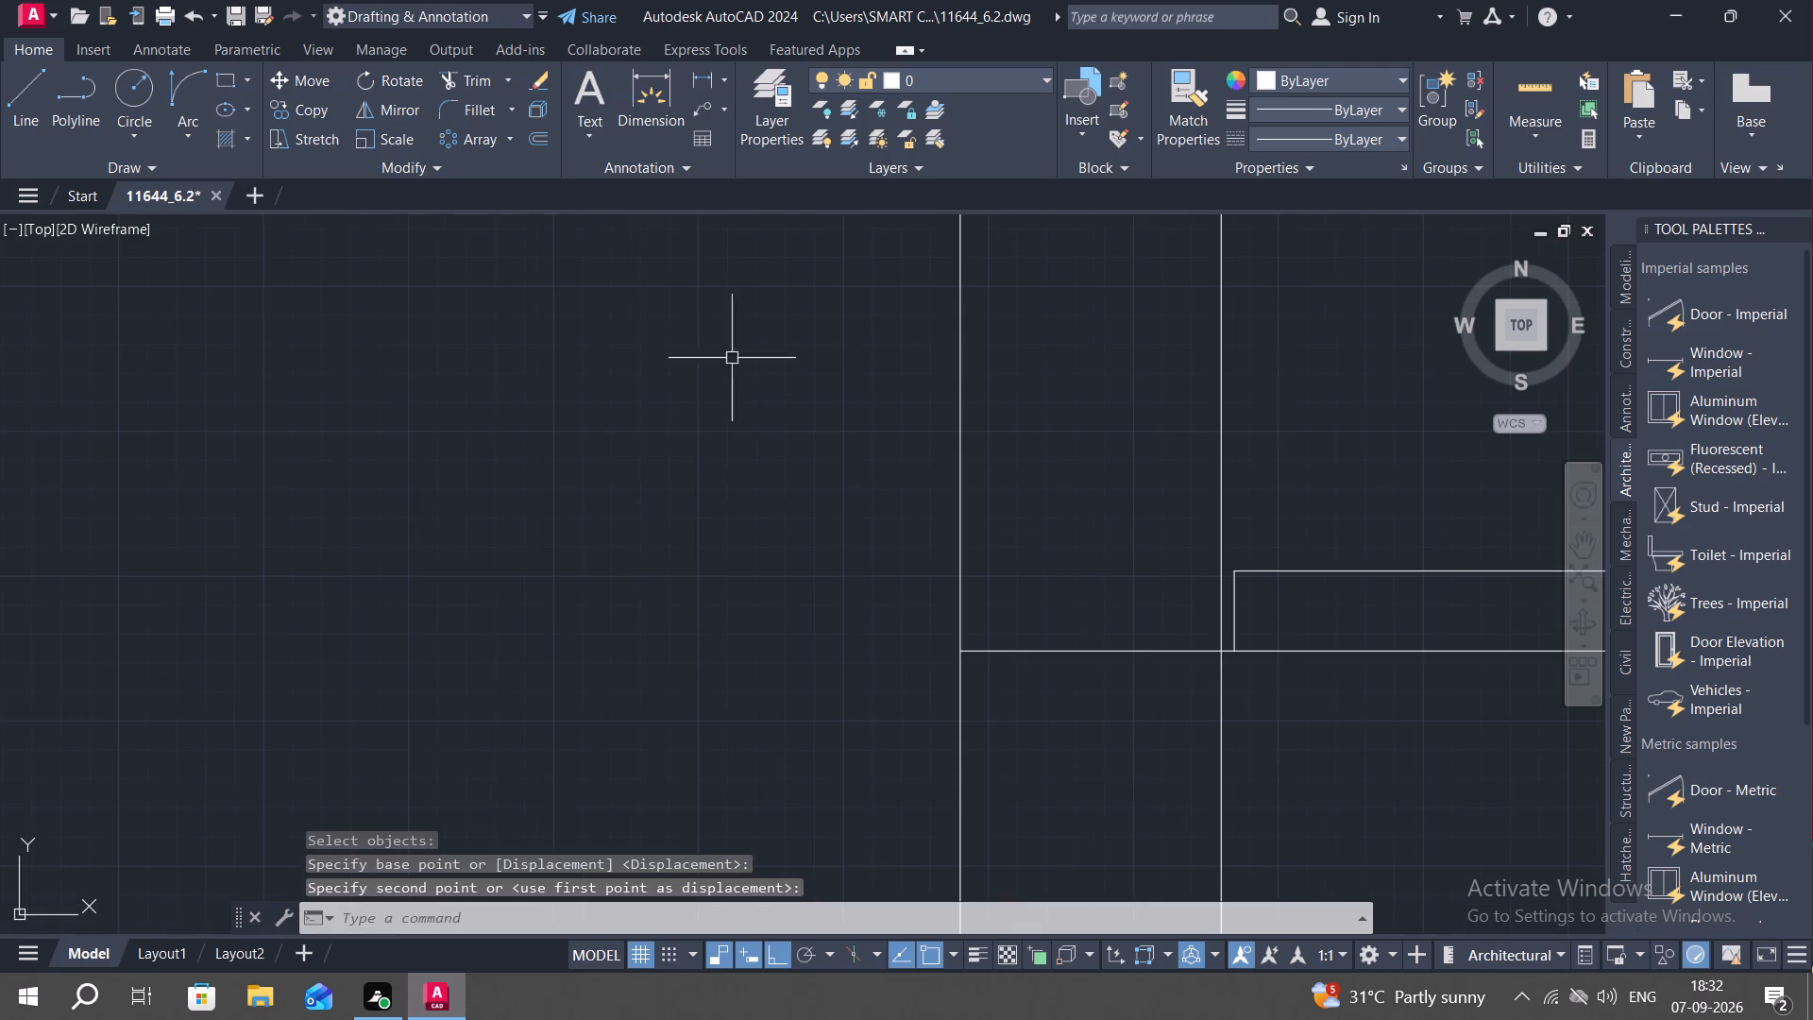
{"action": "scroll", "coordinate": [827, 517], "scroll_direction": "down", "scroll_amount": 4}
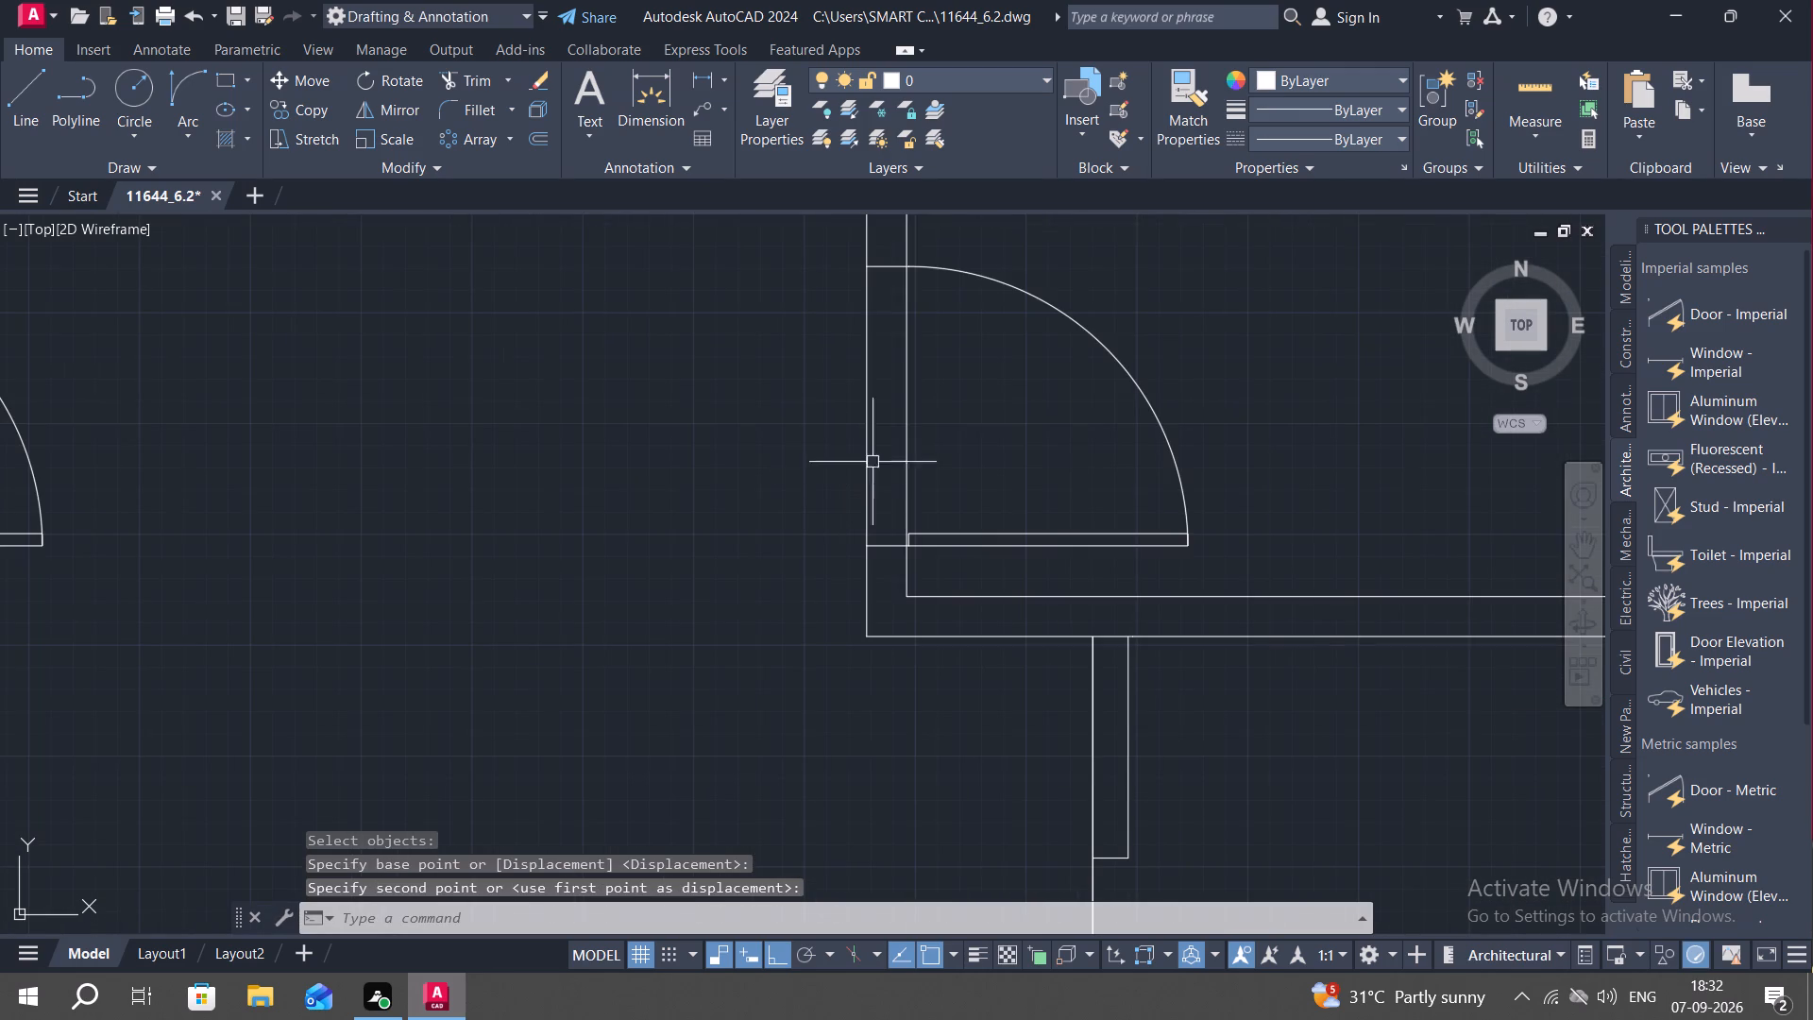
Trim both vertical wall lines across the copied door's opening on the passage wall nearer the stairs.
{"action": "key", "text": "Escape"}
{"action": "type", "text": "TR"}
{"action": "key", "text": "space"}
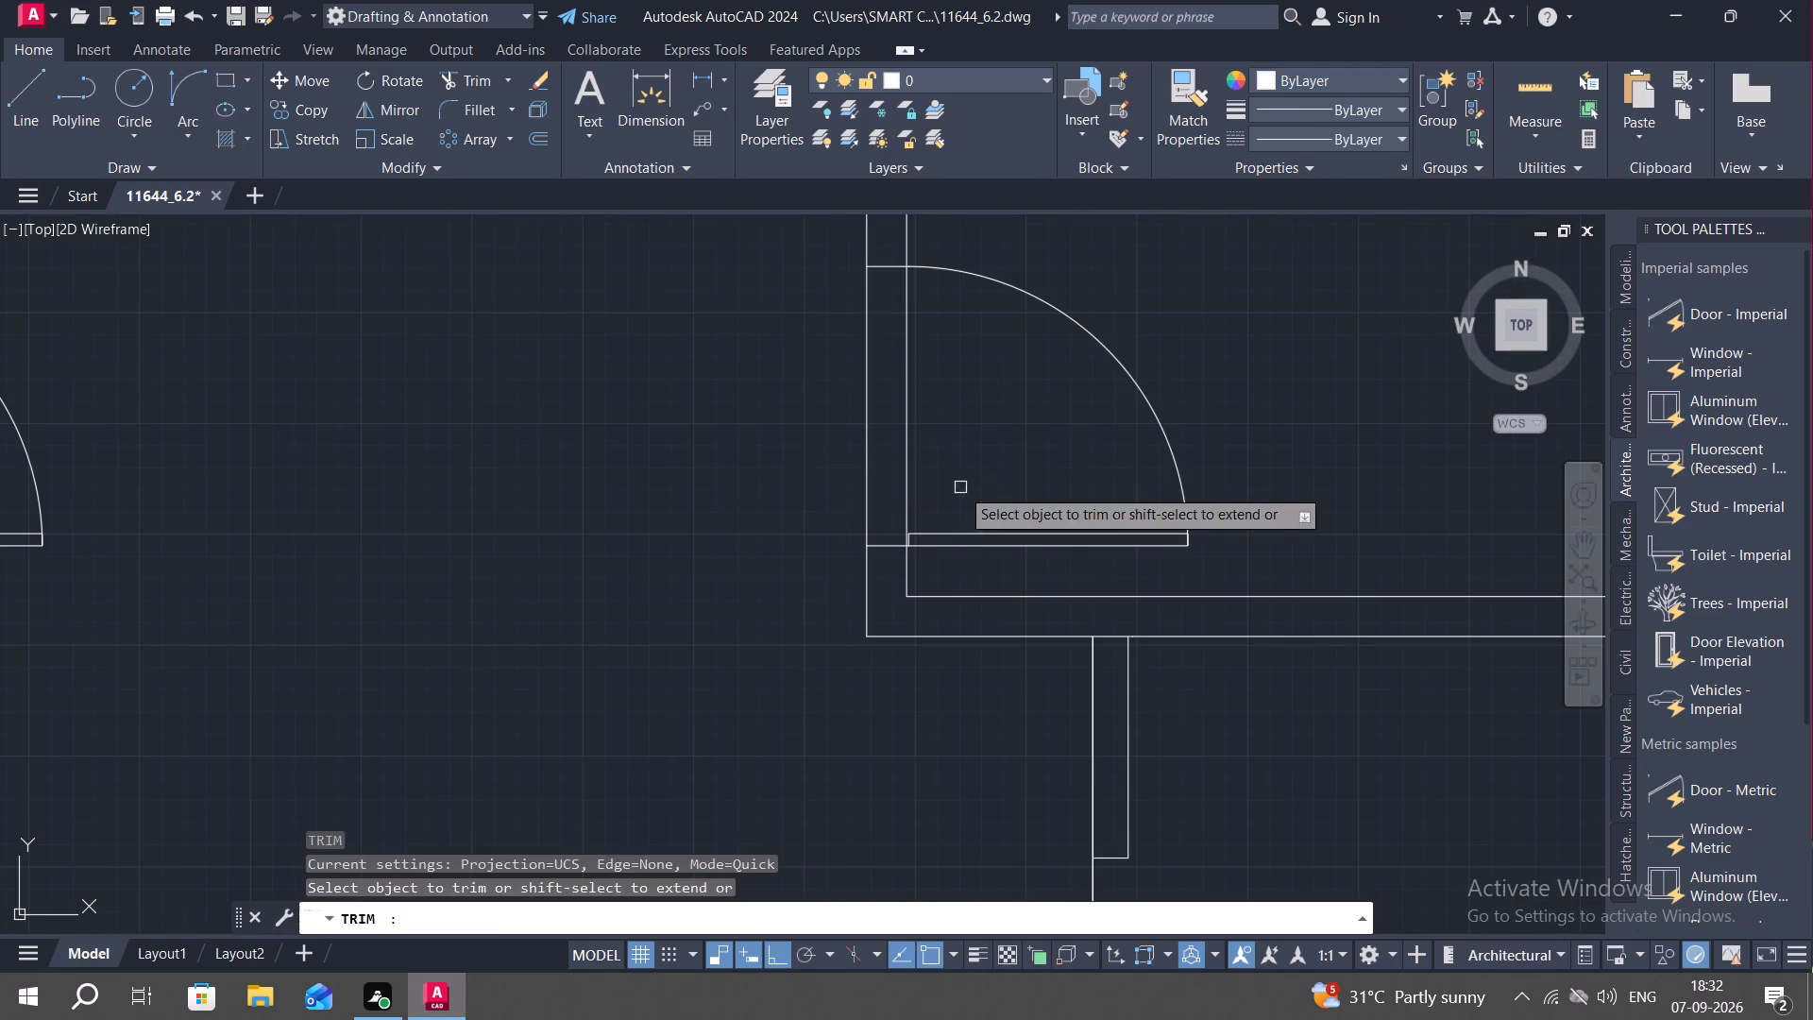
{"action": "left_click_drag", "start_coordinate": [940, 477], "coordinate": [826, 460]}
{"action": "scroll", "coordinate": [807, 453], "scroll_direction": "down", "scroll_amount": 2}
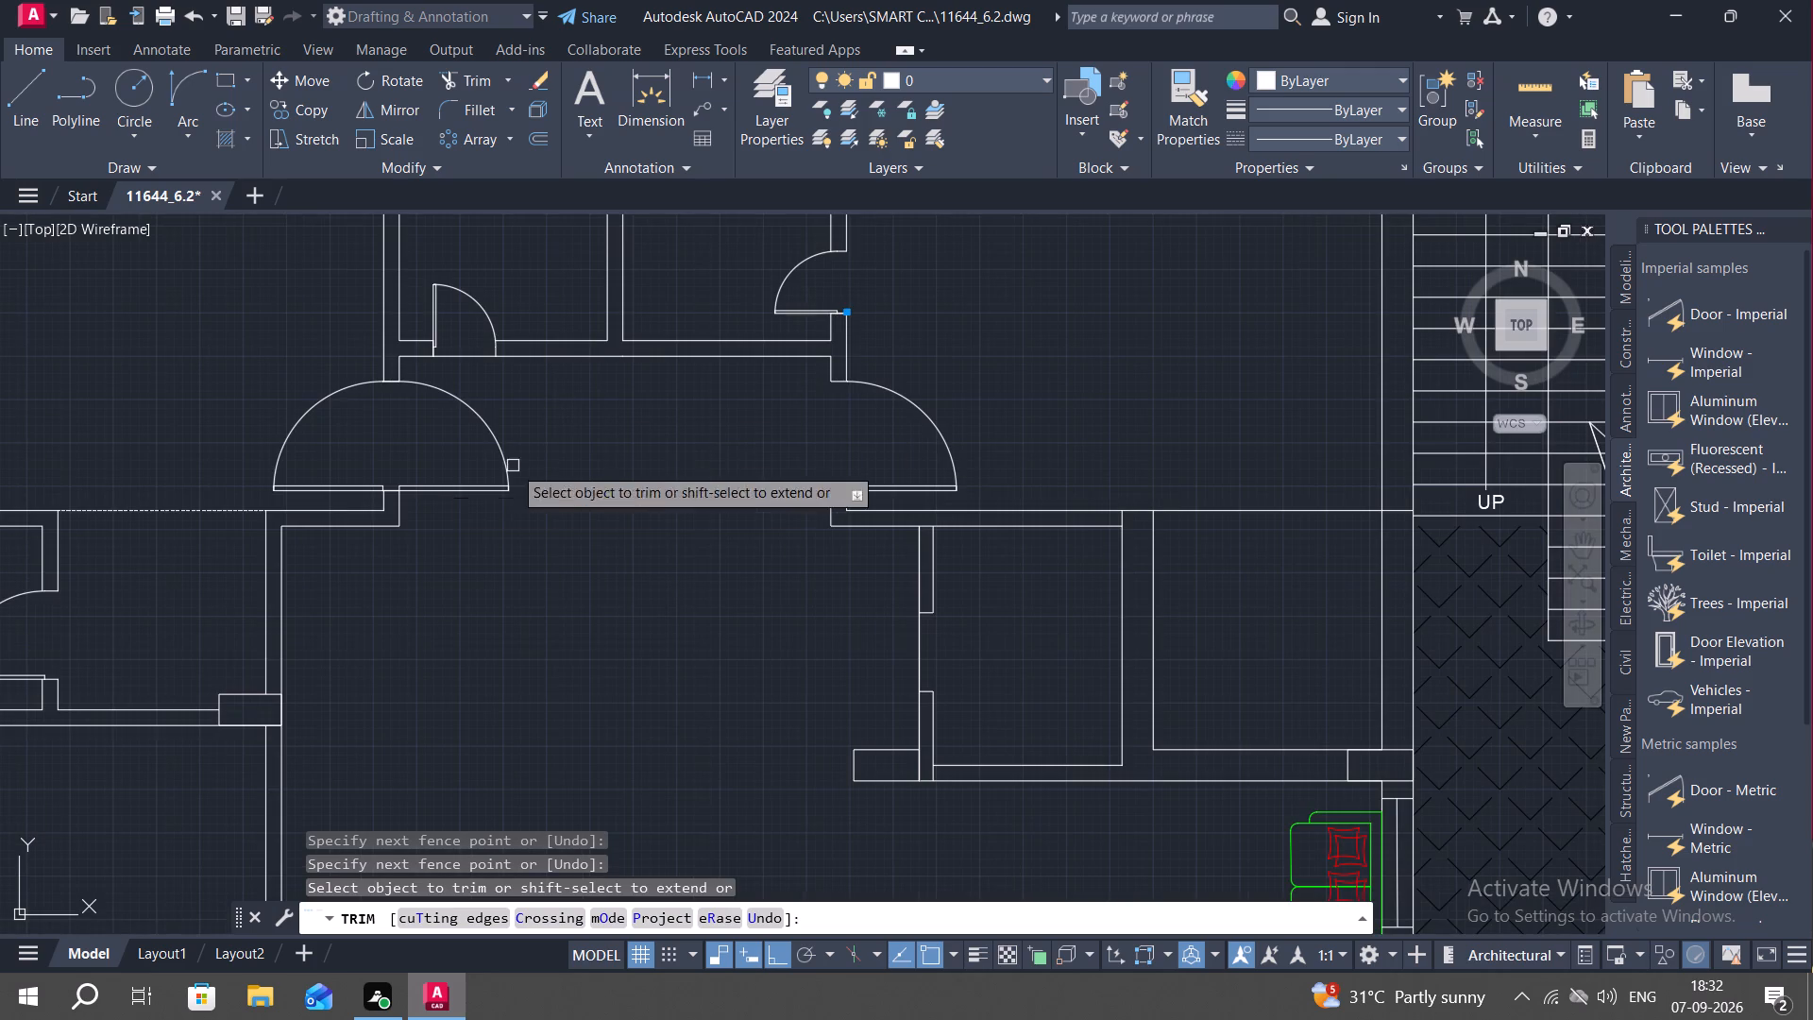
{"action": "key", "text": "Escape"}
Delete the mirrored door that swings into the passage, keeping the original door on the opposite side of its wall.
{"action": "left_click", "coordinate": [445, 484]}
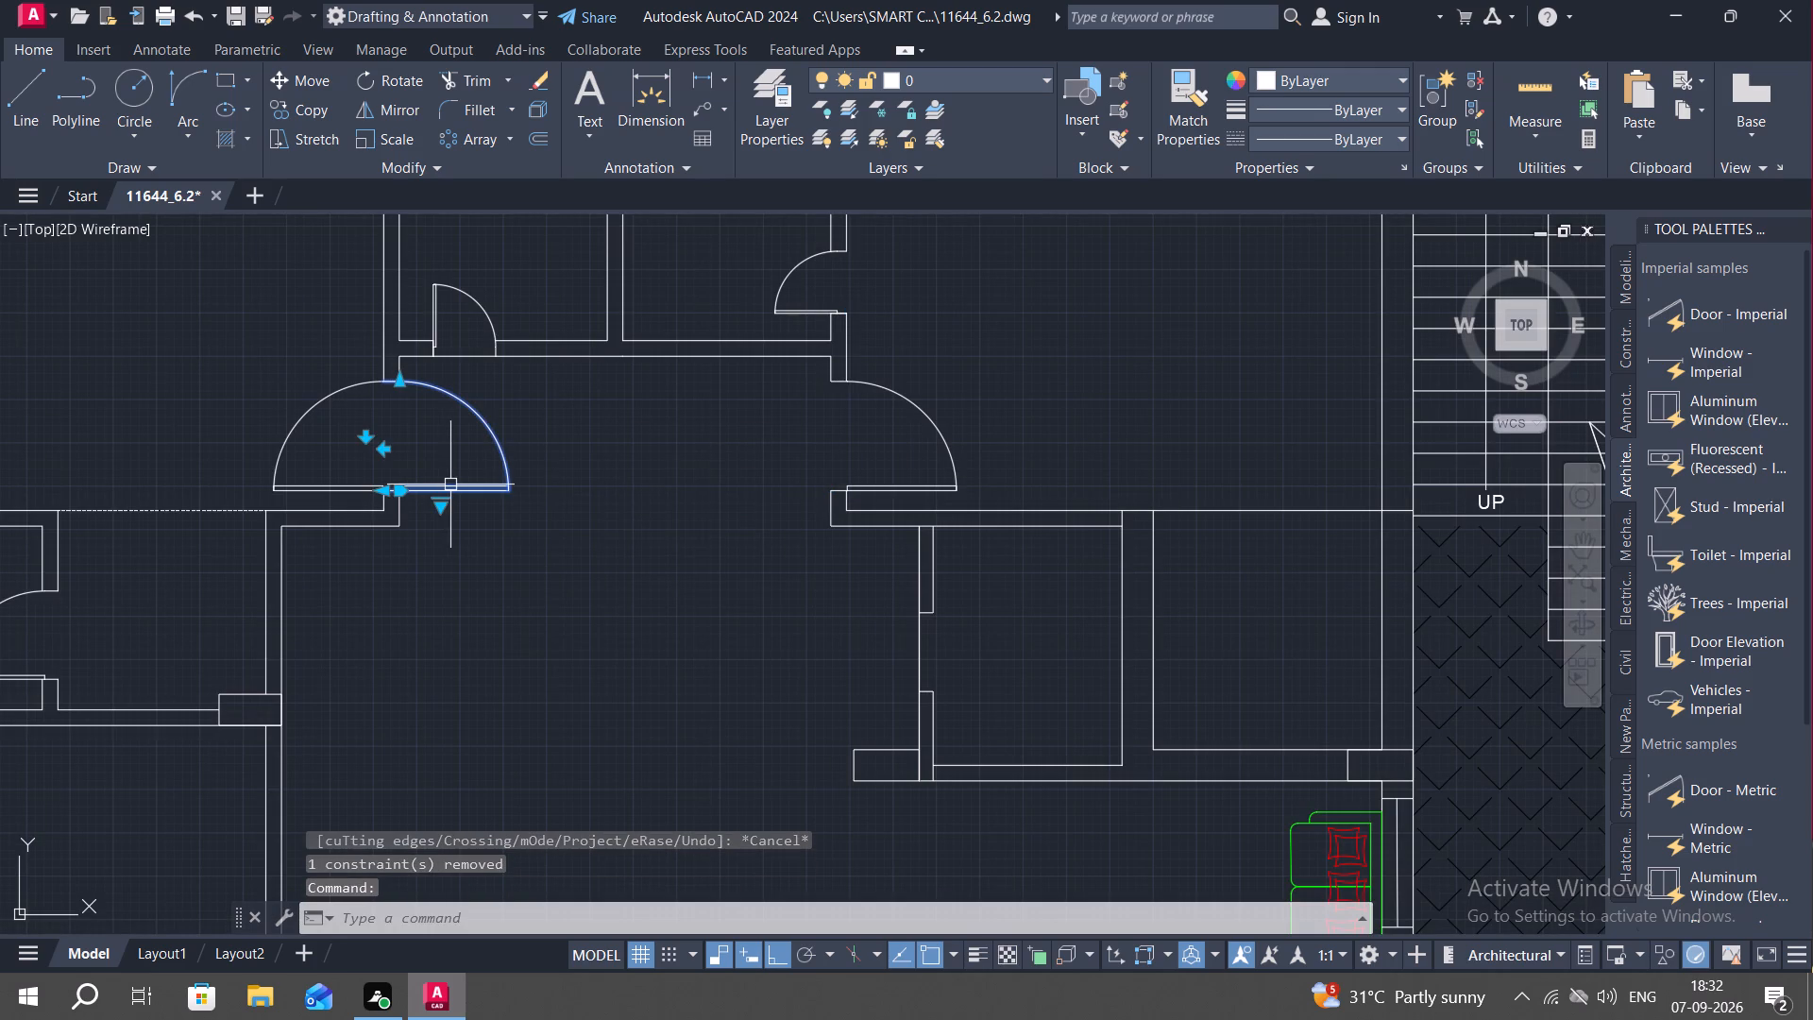
{"action": "key", "text": "Delete"}
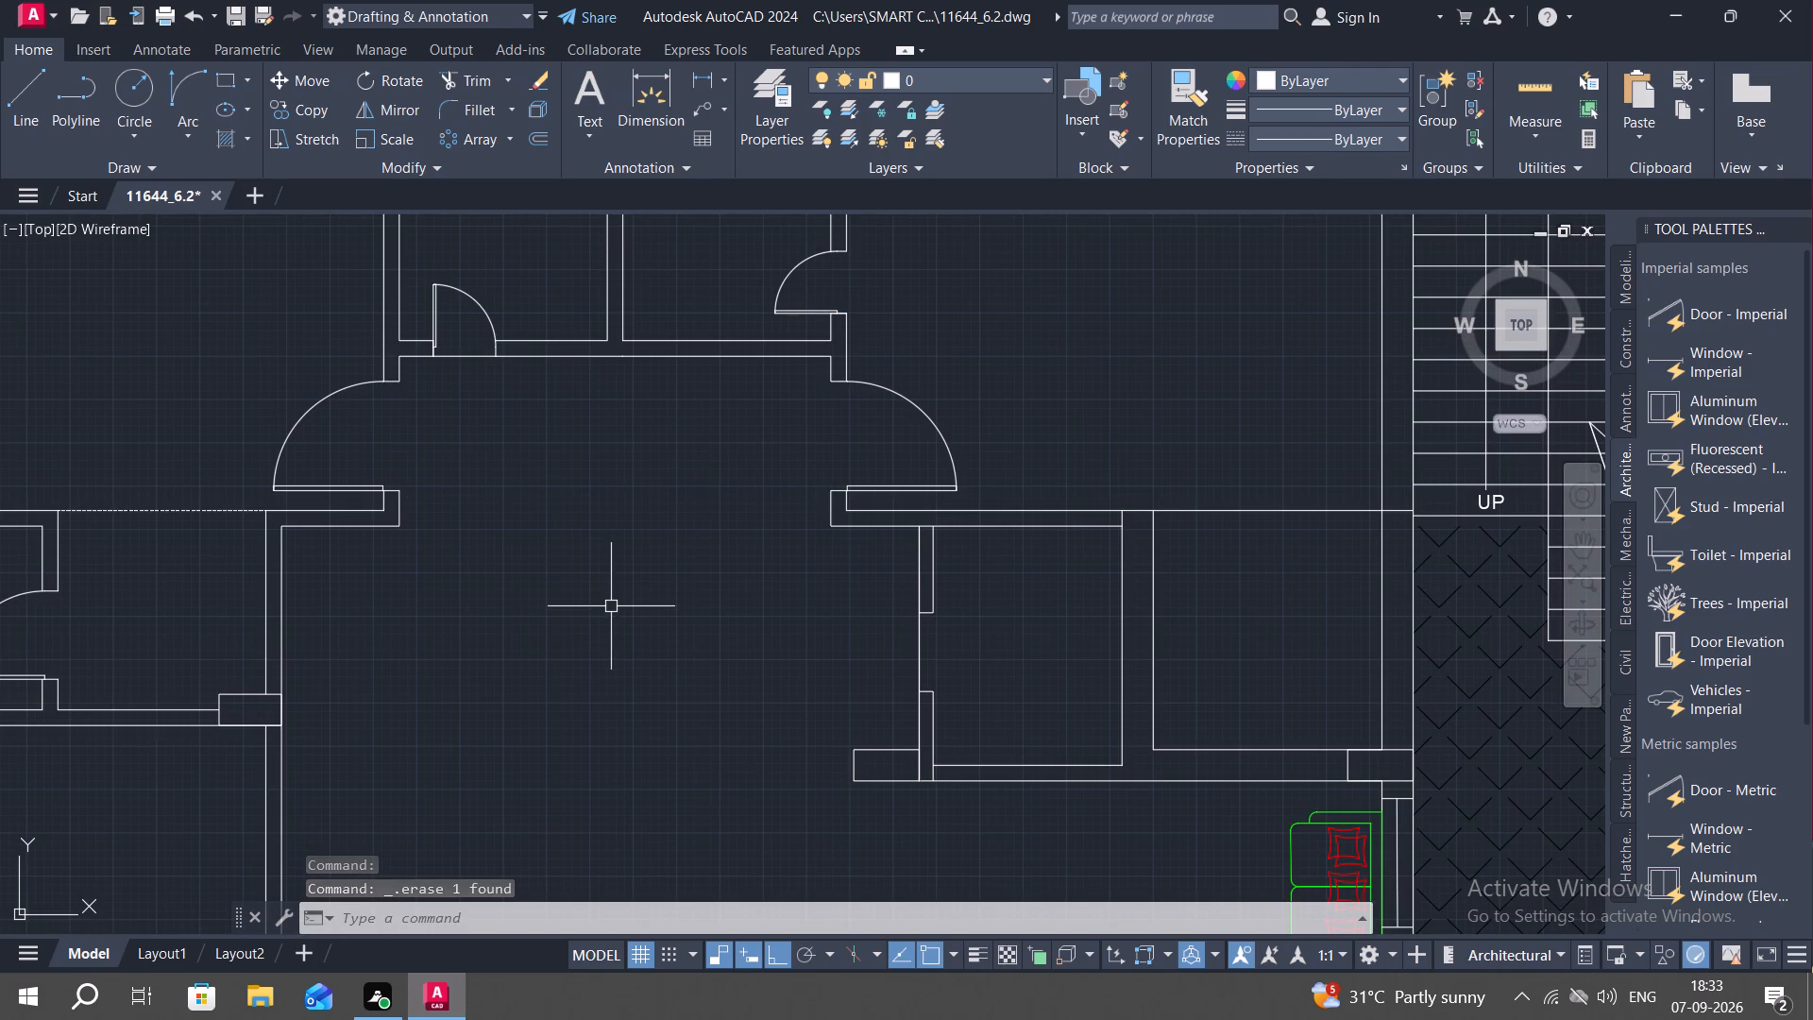
Offset the long horizontal wall line beside the stairs 9" downward into the small rooms.
{"action": "middle_click_drag", "start_coordinate": [1115, 589], "coordinate": [898, 621]}
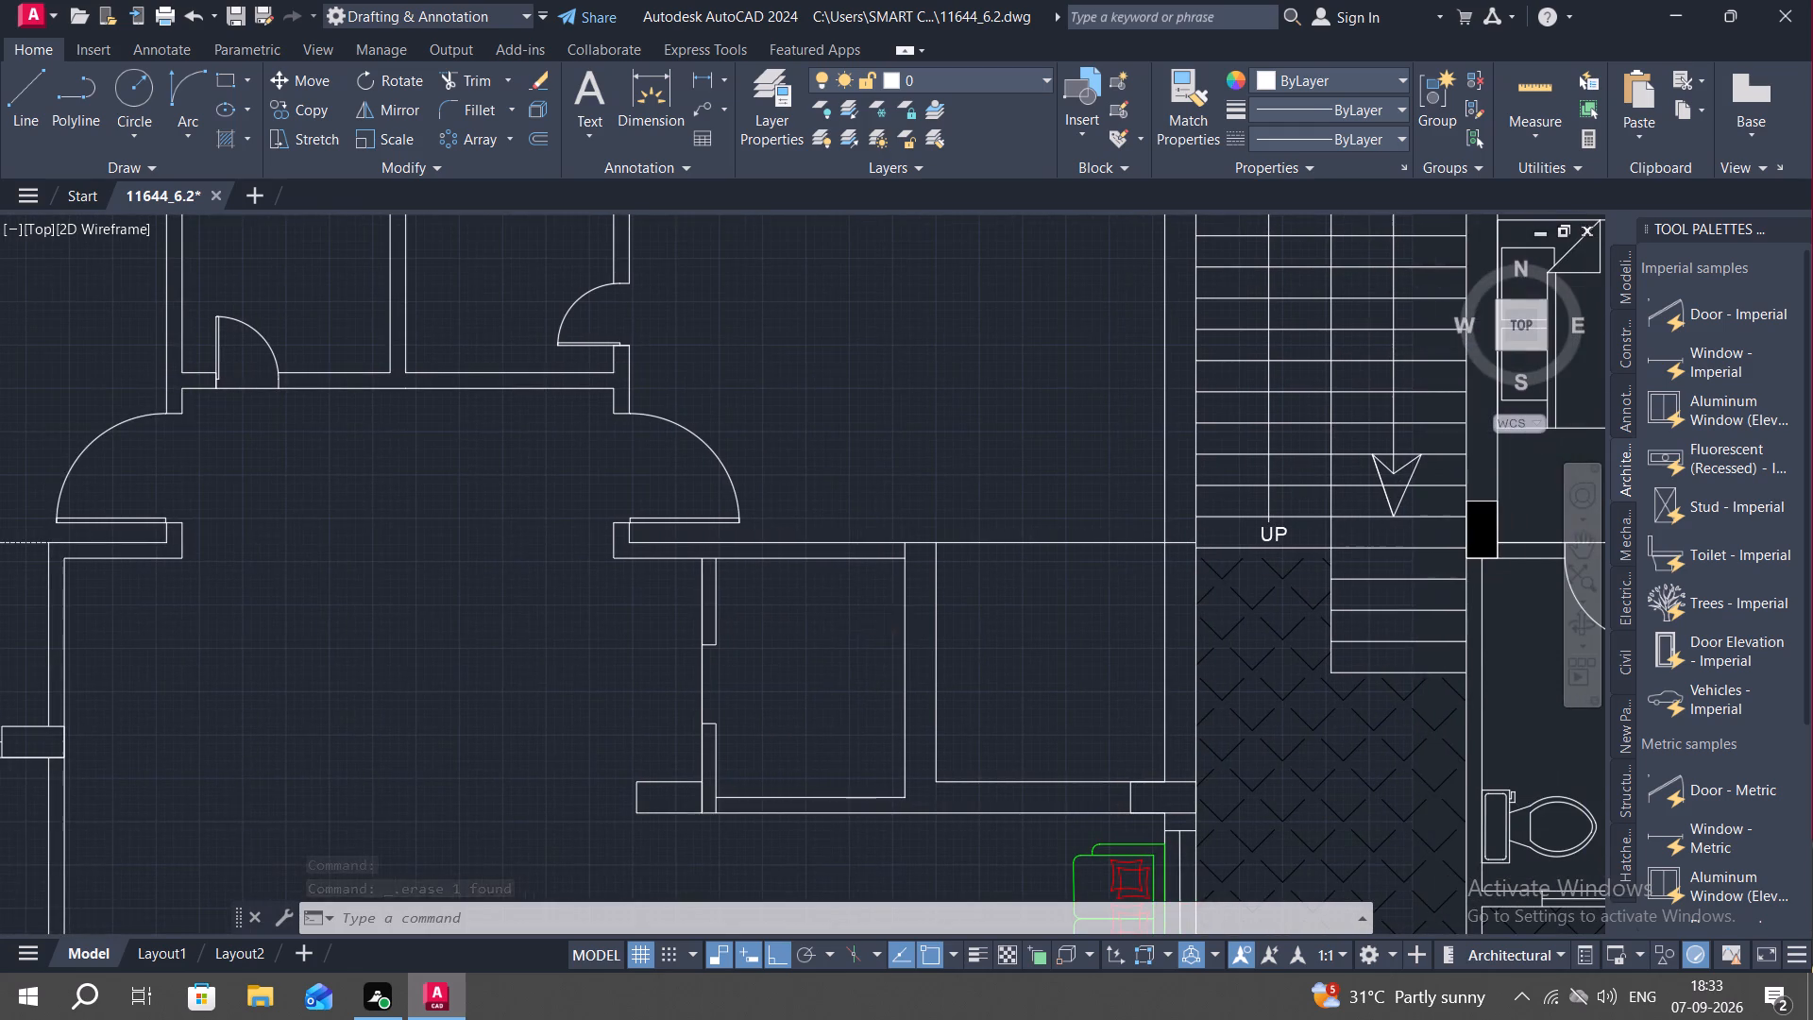
{"action": "key", "text": "c"}
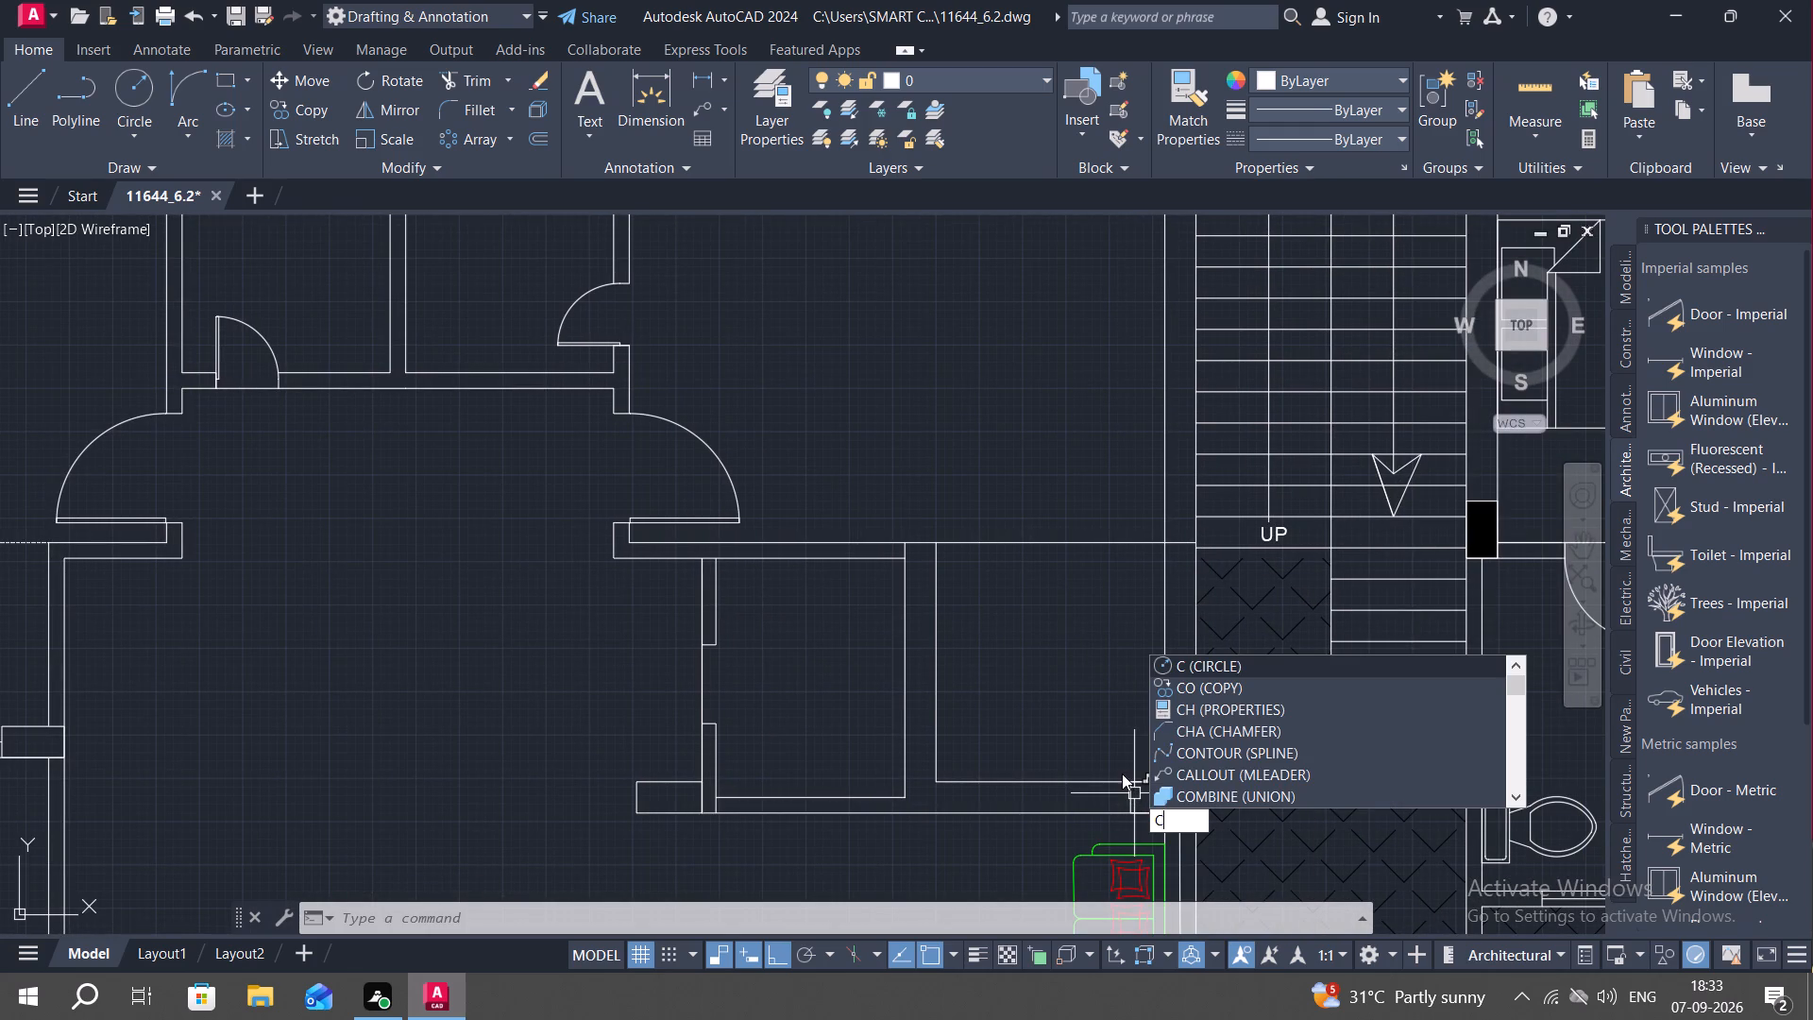
{"action": "key", "text": "Escape"}
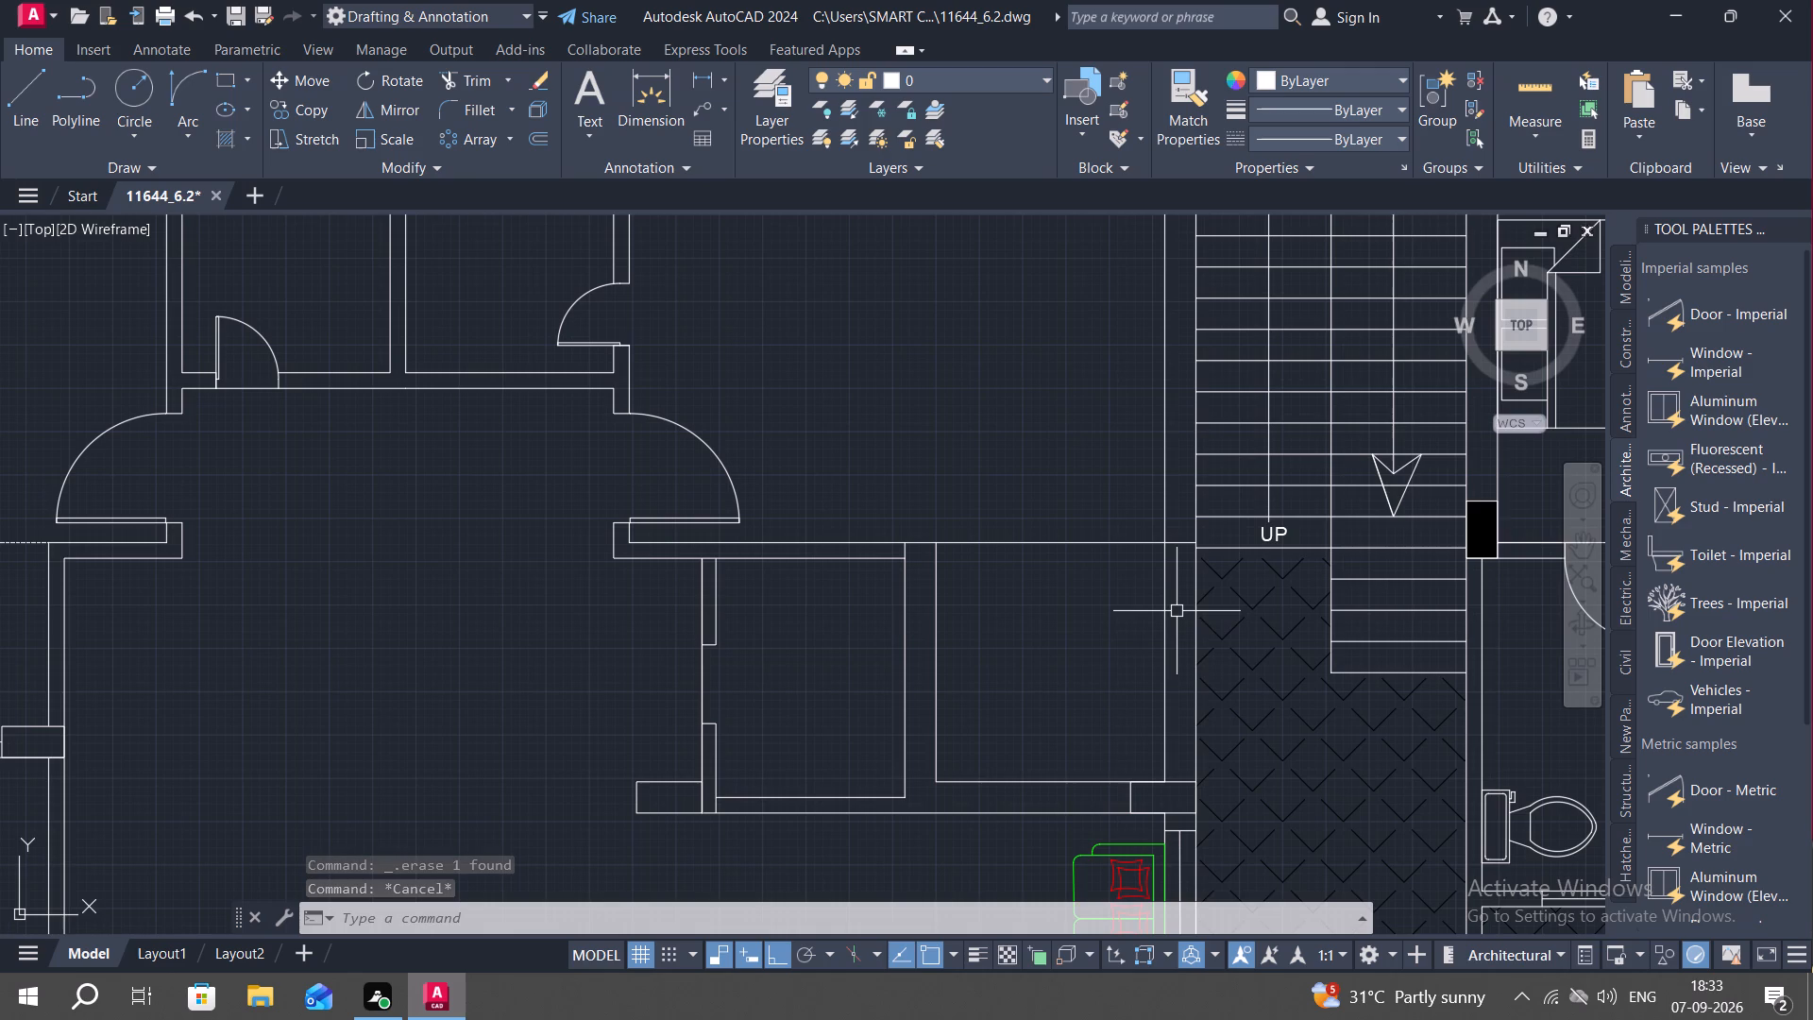
{"action": "key", "text": "o"}
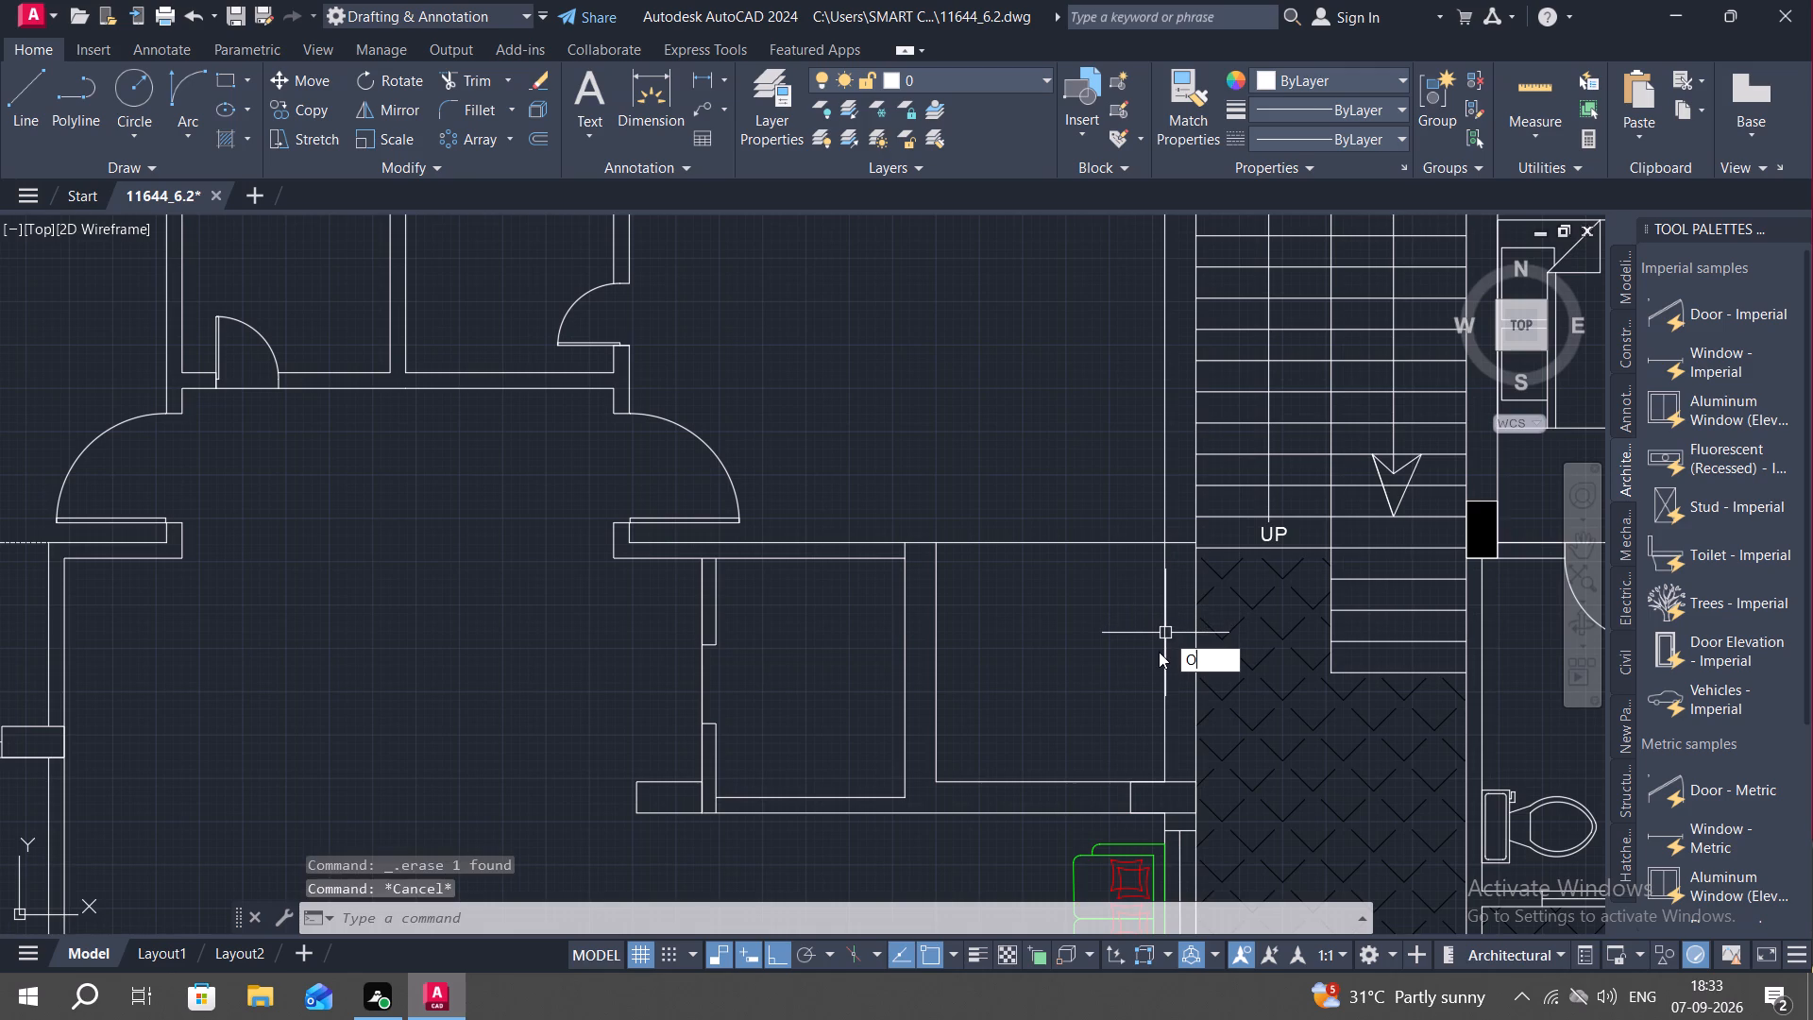
{"action": "key", "text": "space"}
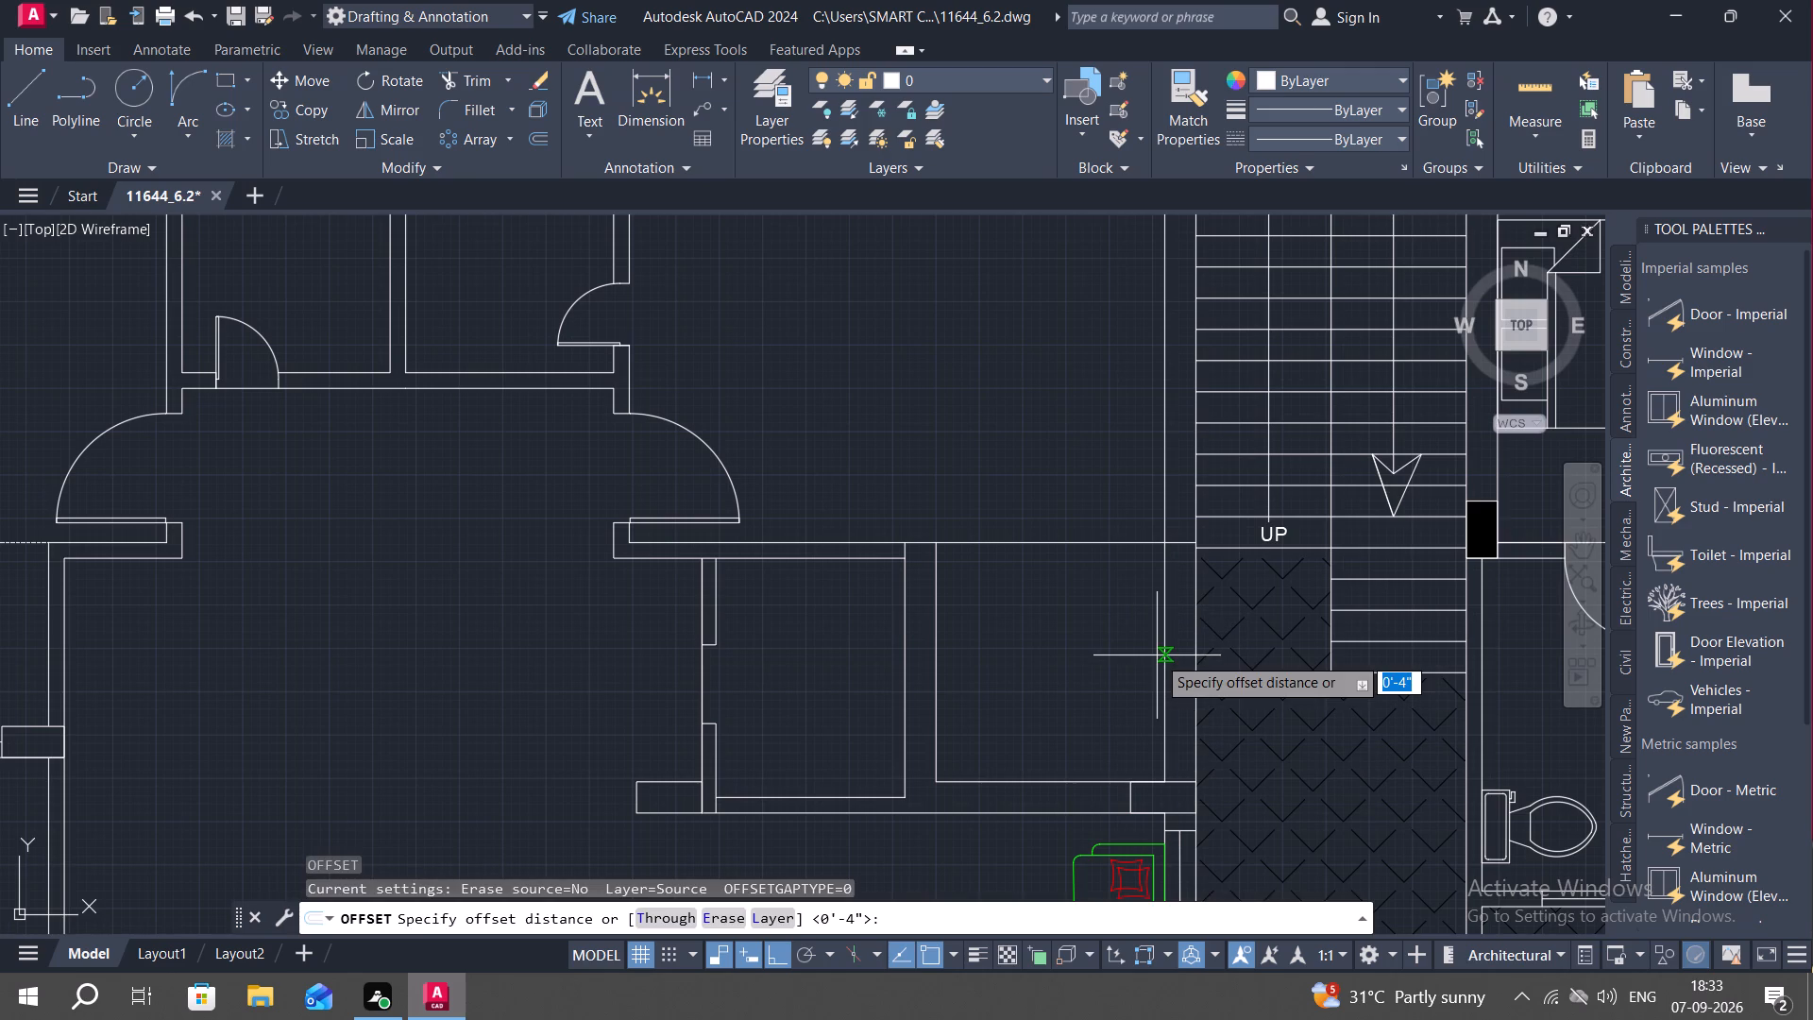
{"action": "key", "text": "space"}
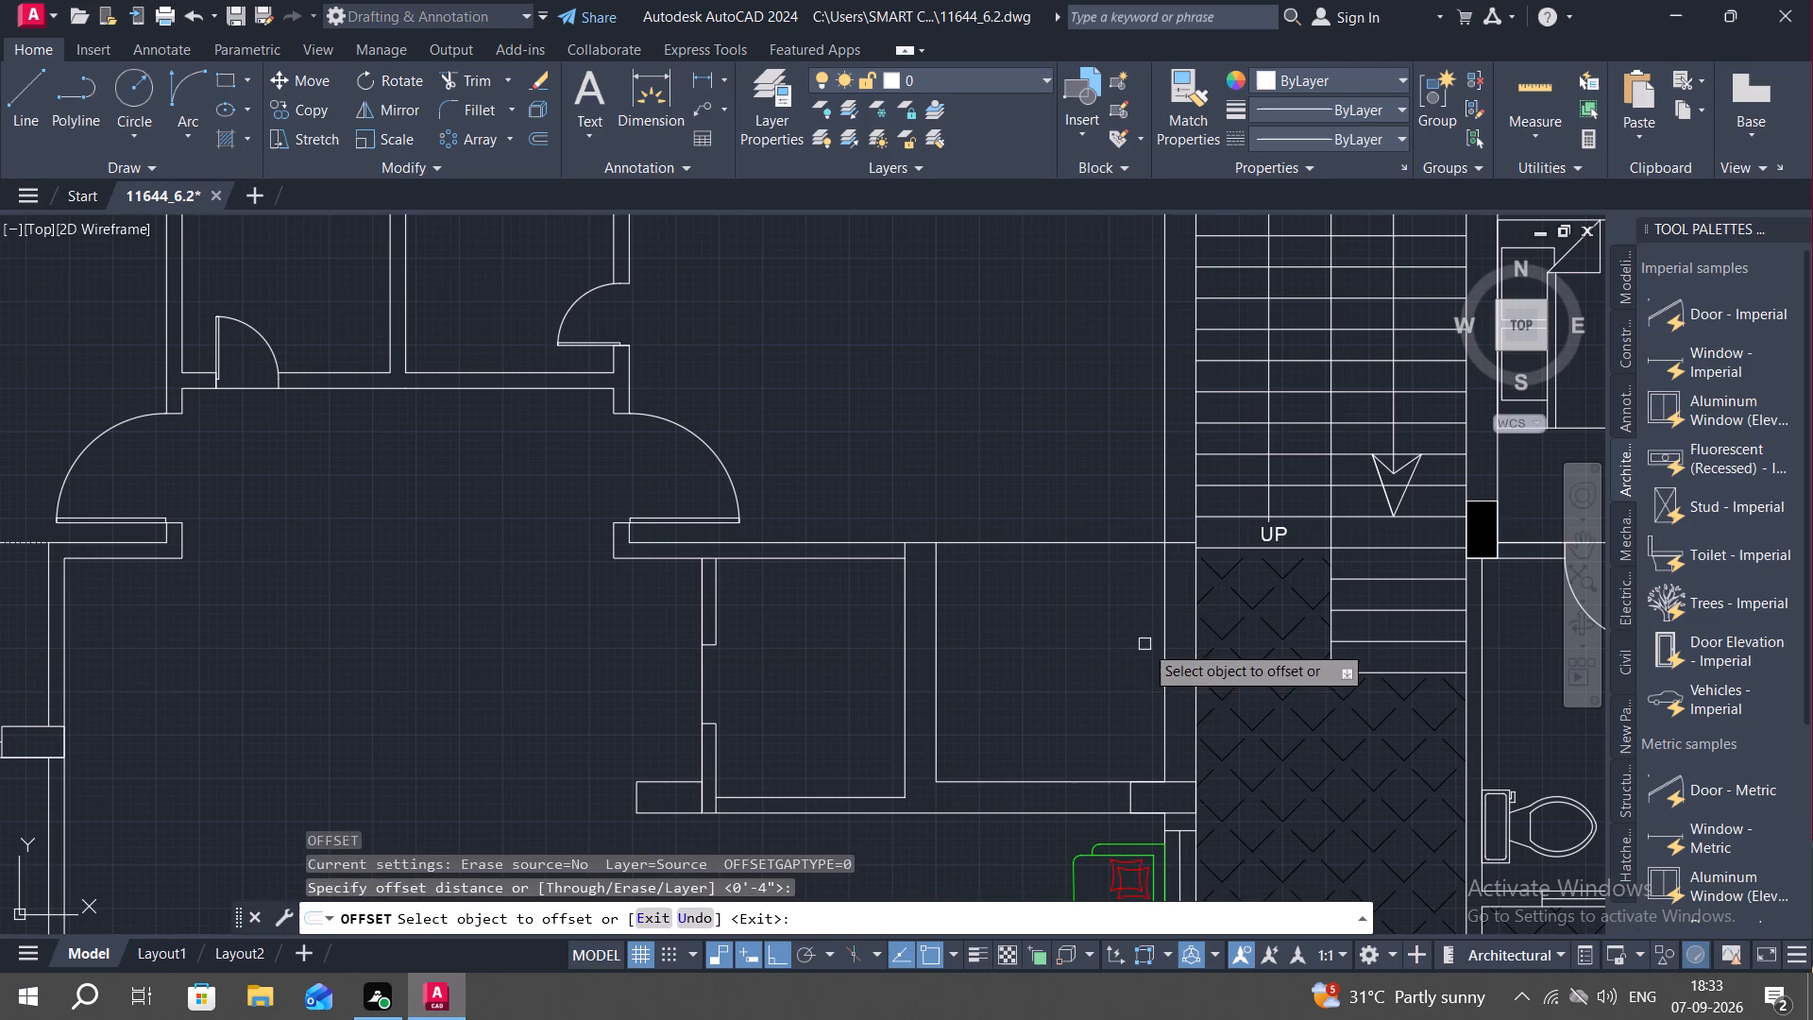
{"action": "key", "text": "space"}
{"action": "key", "text": "space"}
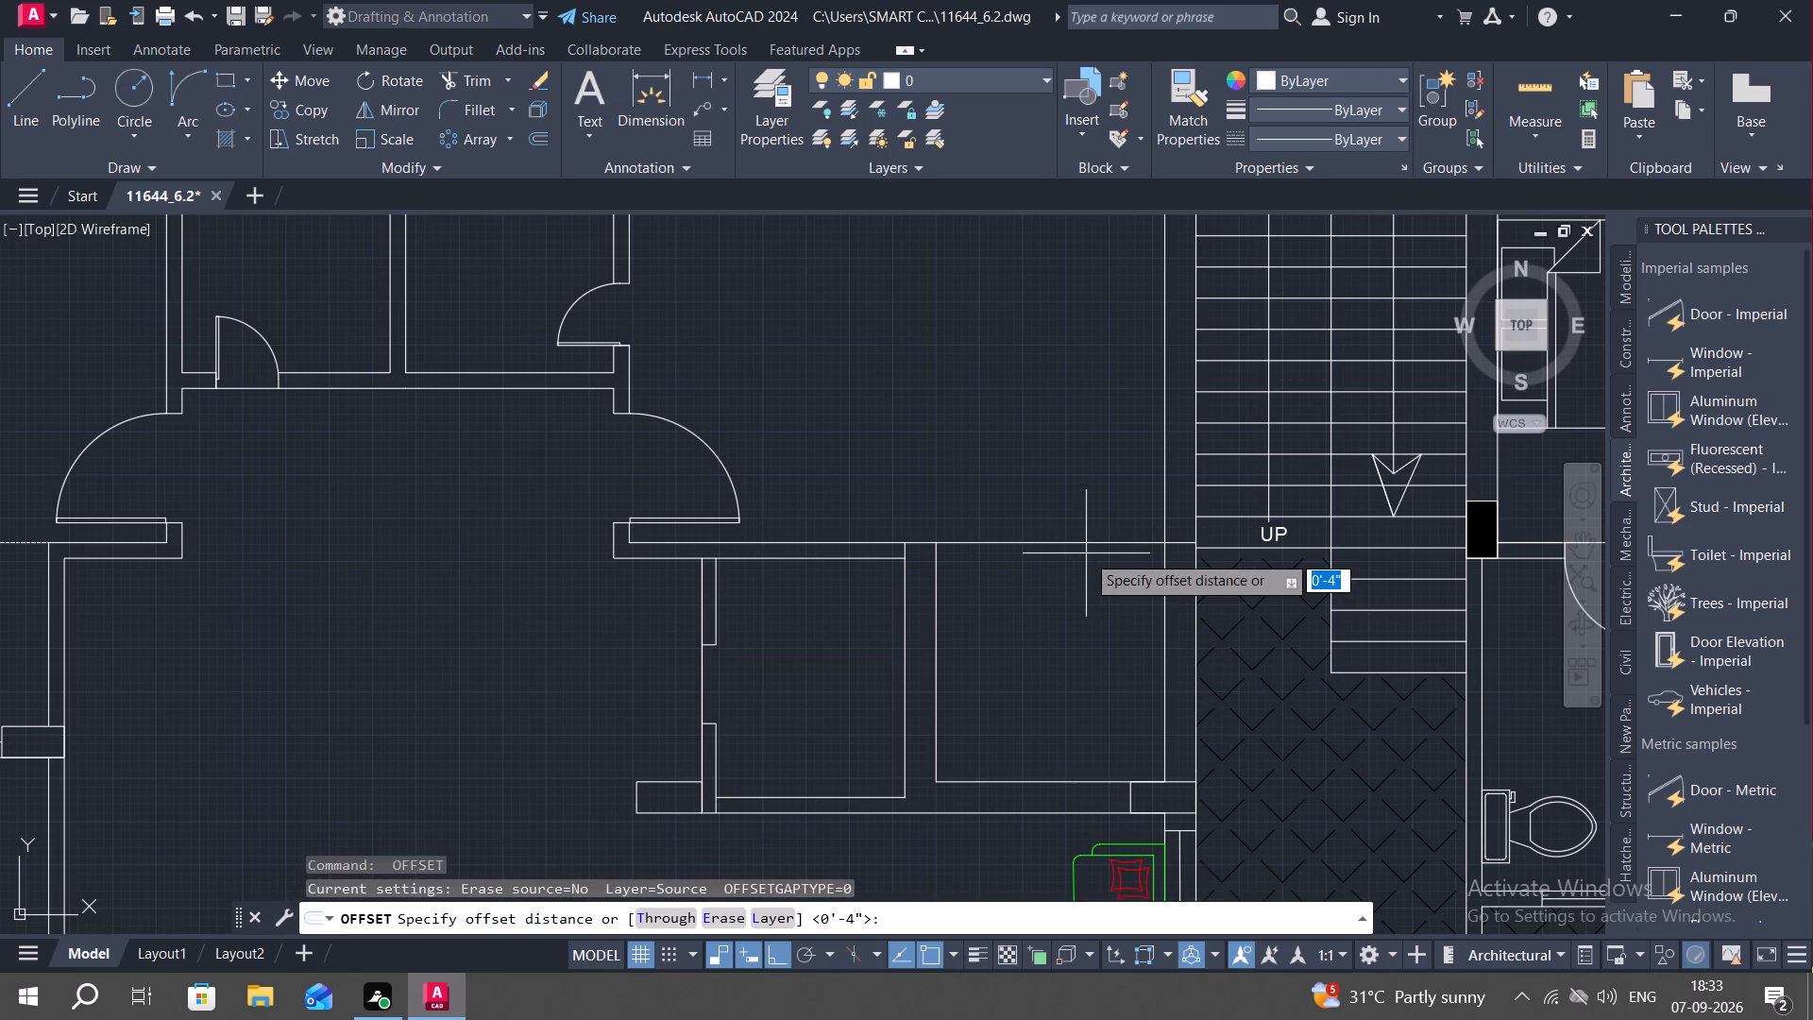
{"action": "type", "text": "9\""}
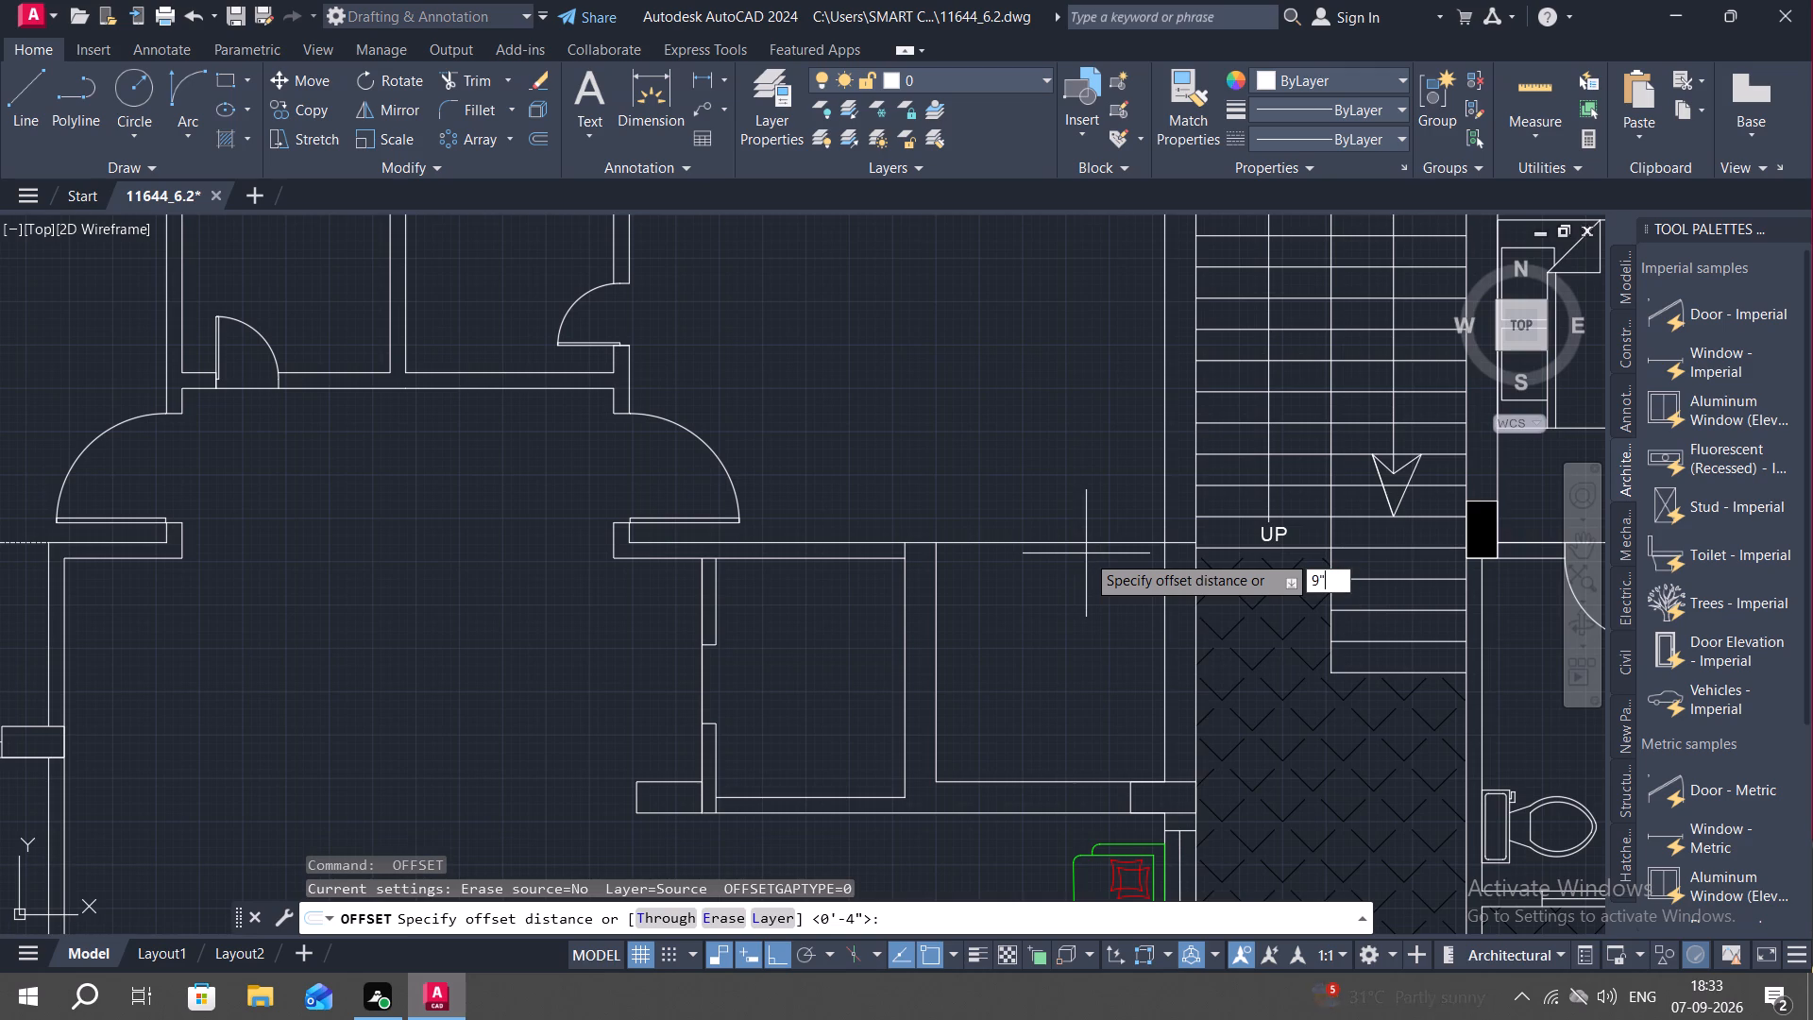
{"action": "key", "text": "space"}
{"action": "left_click", "coordinate": [1084, 547]}
{"action": "left_click", "coordinate": [1104, 608]}
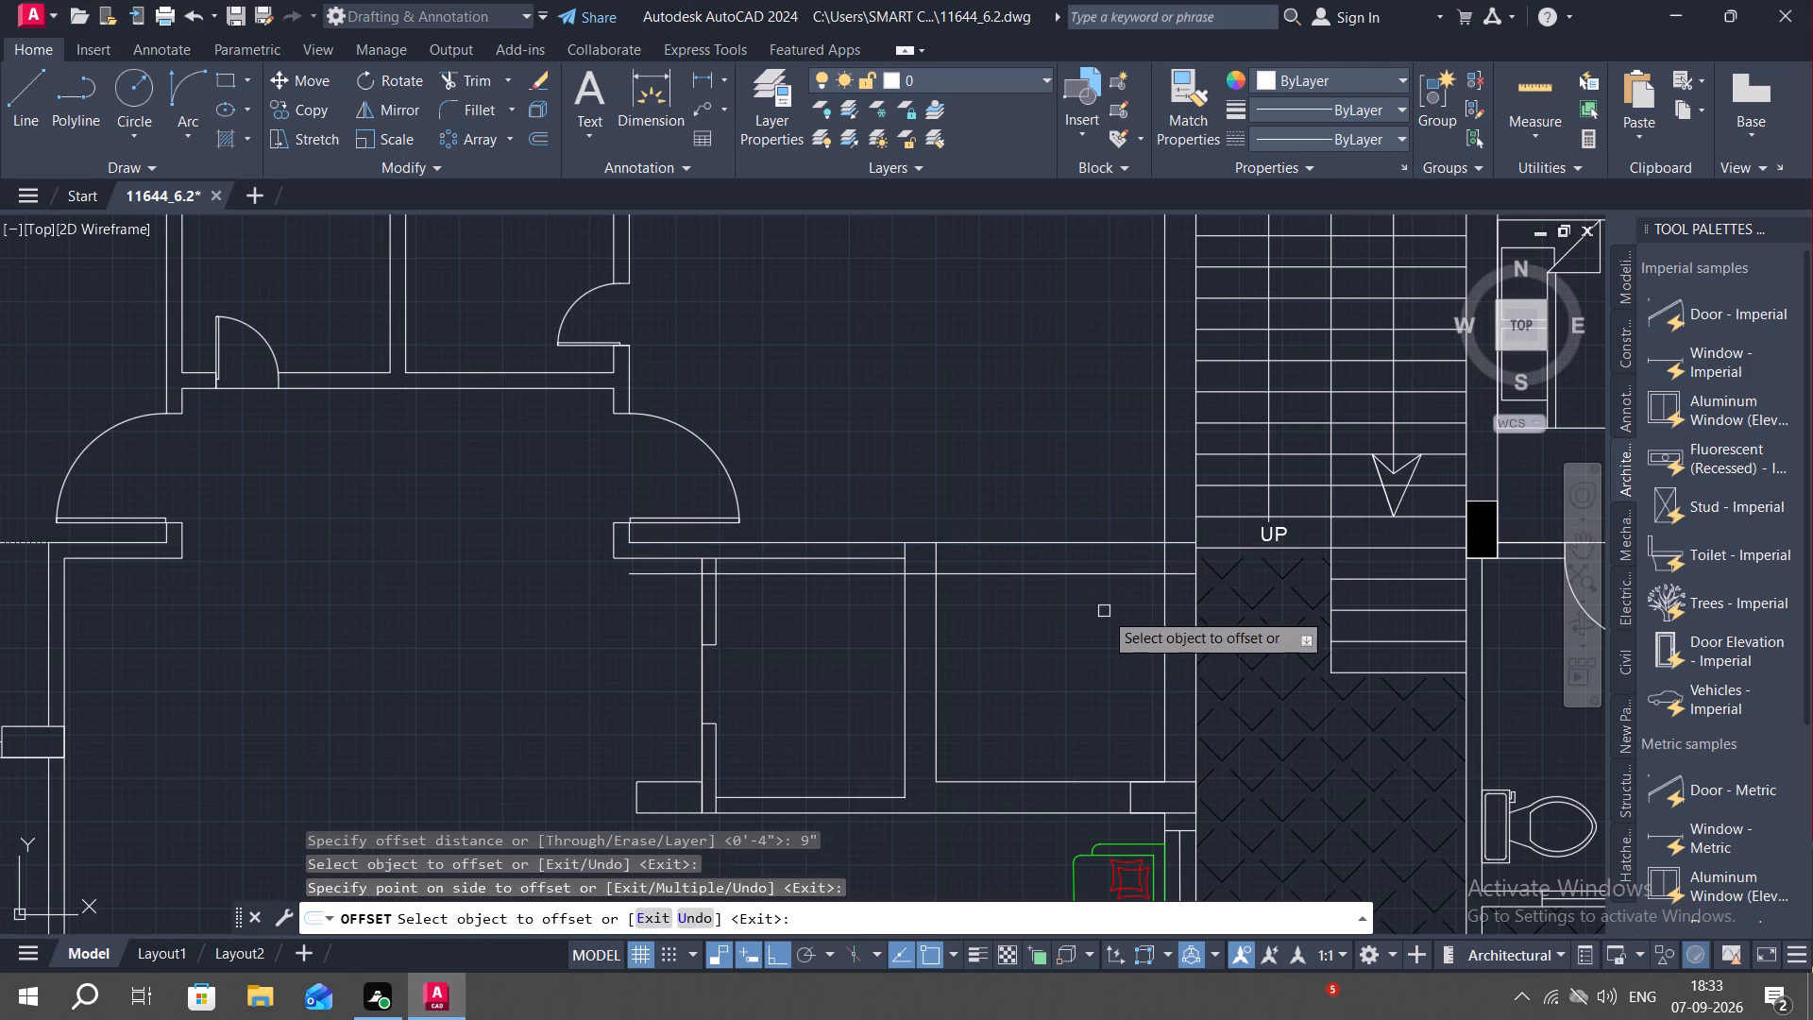
{"action": "key", "text": "Escape"}
Trim the new offset line back to the partition, leaving it only in the small room next to the stairs.
{"action": "type", "text": "TR"}
{"action": "key", "text": "space"}
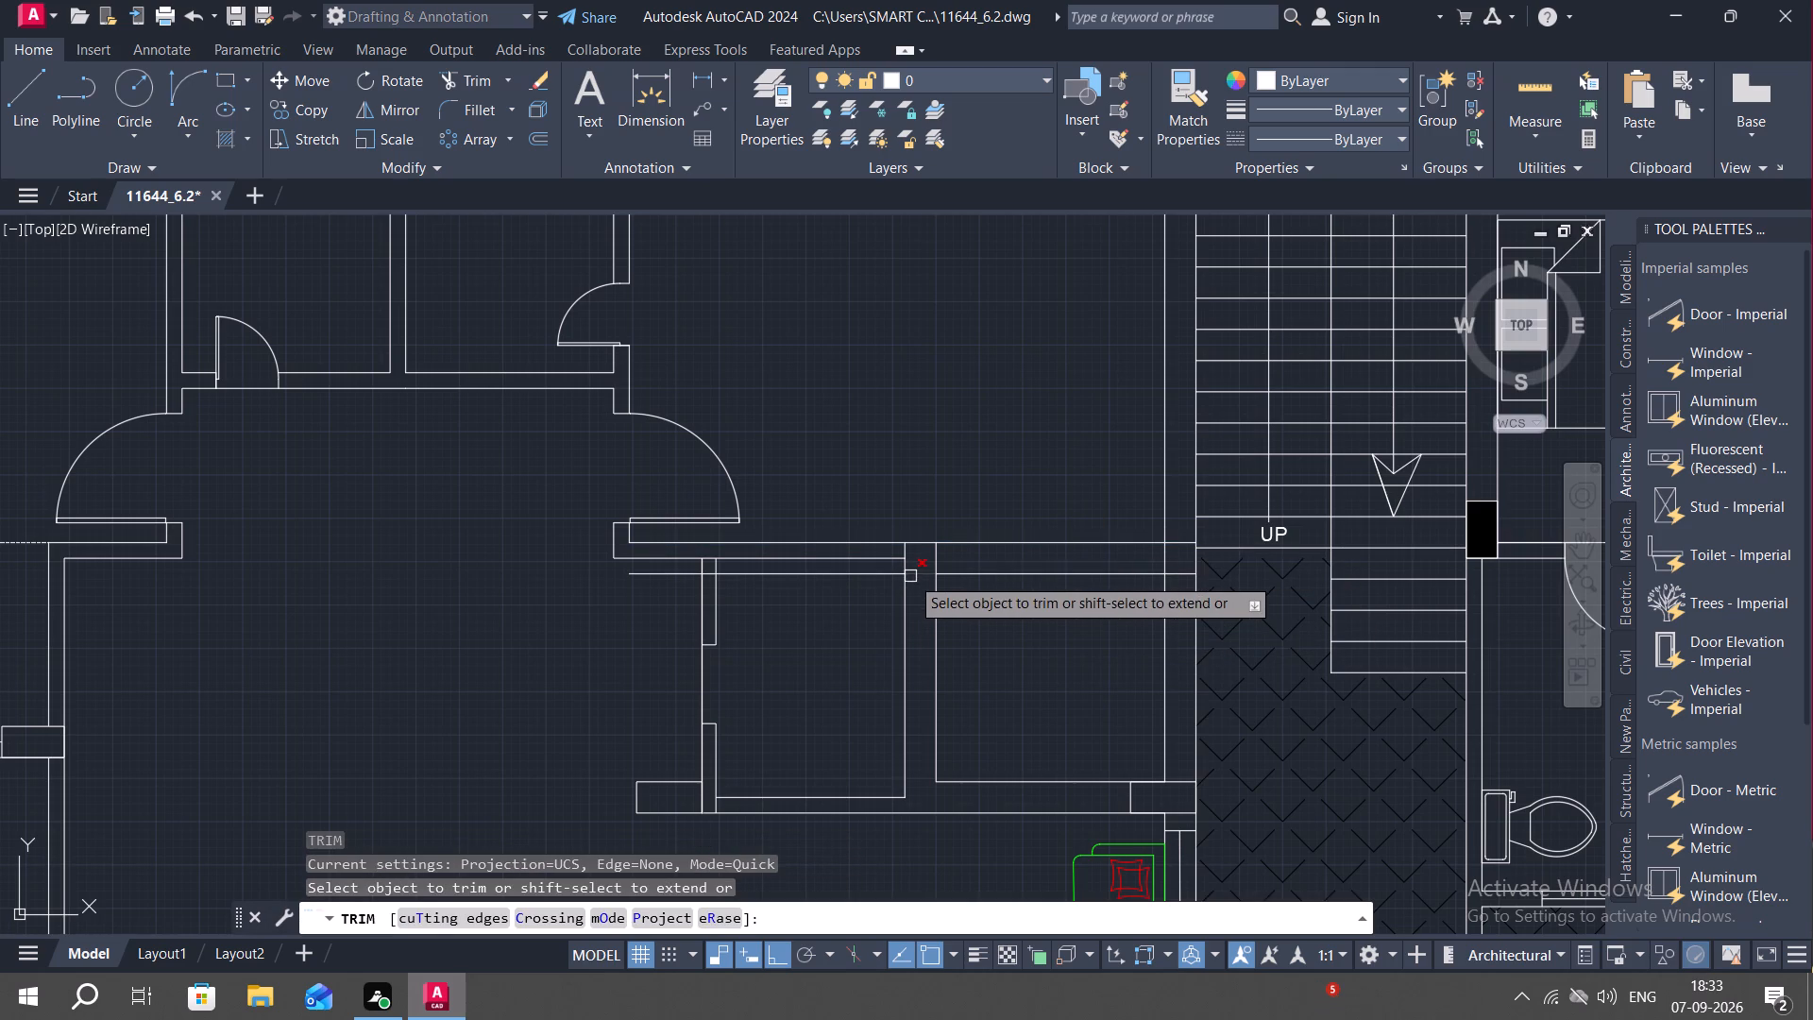
{"action": "left_click", "coordinate": [914, 576]}
{"action": "left_click", "coordinate": [869, 573]}
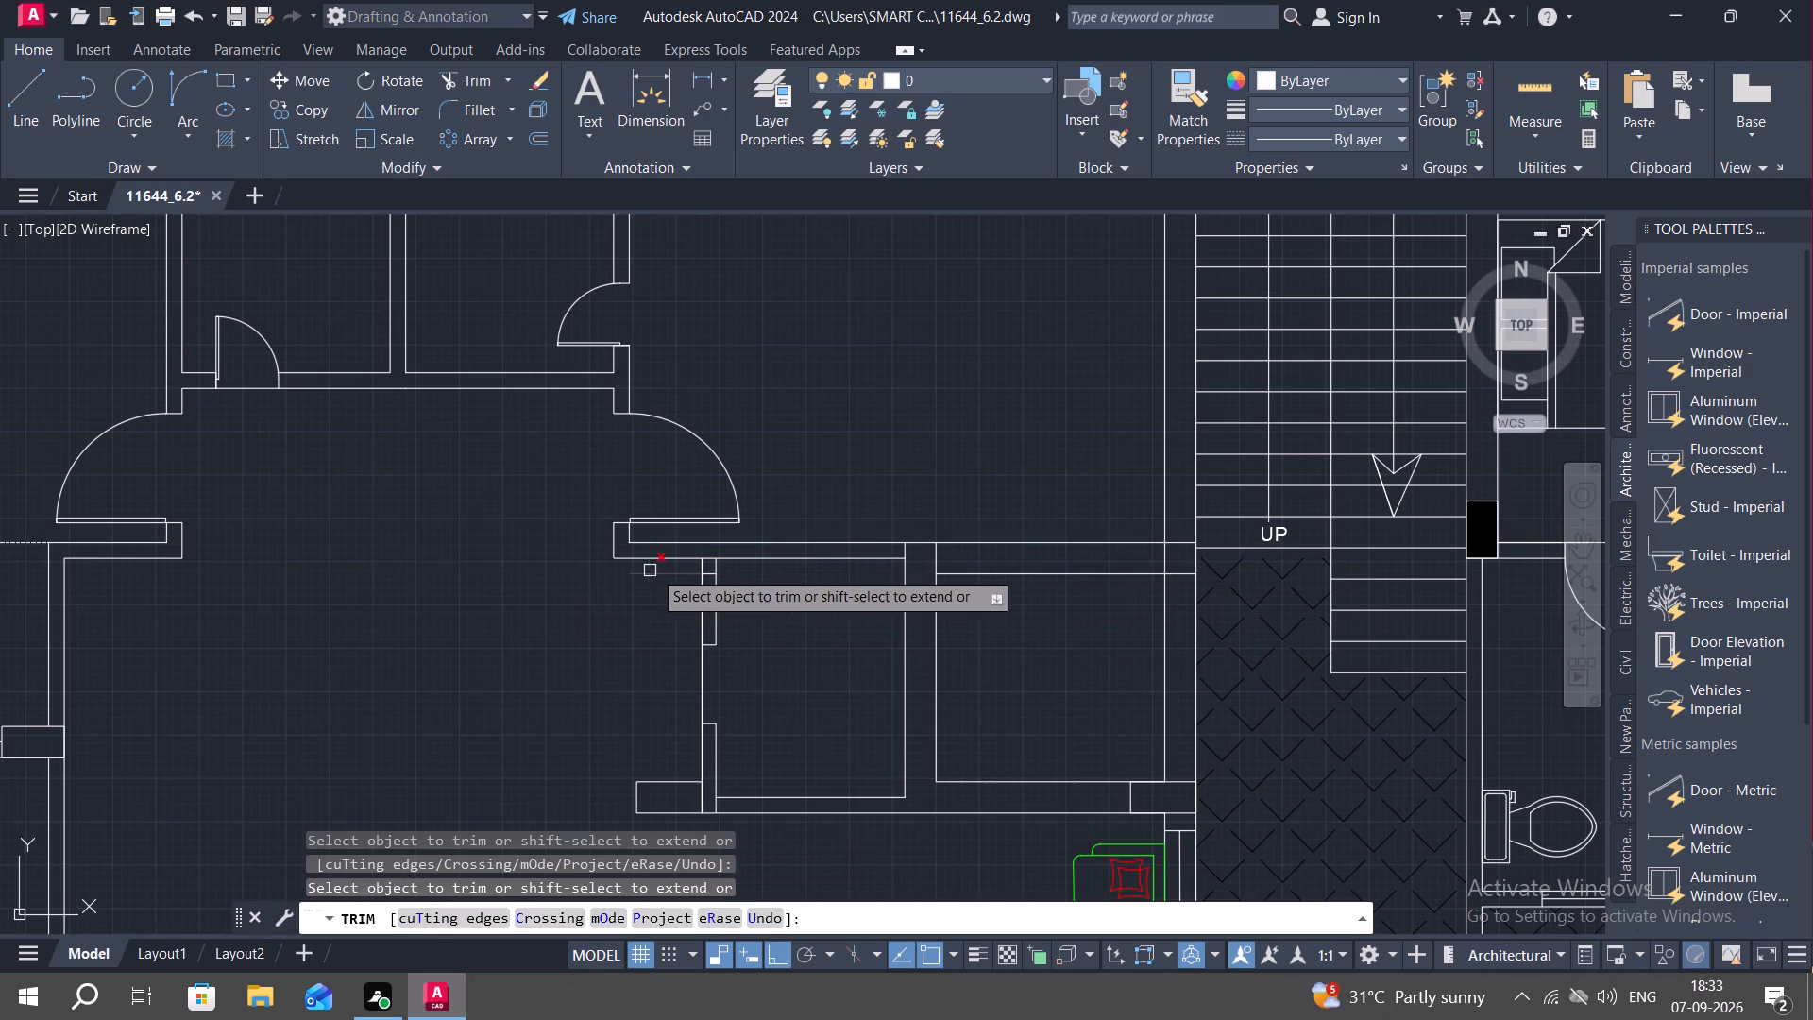
{"action": "left_click", "coordinate": [656, 569]}
{"action": "scroll", "coordinate": [693, 587], "scroll_direction": "up", "scroll_amount": 2}
{"action": "left_click", "coordinate": [724, 556]}
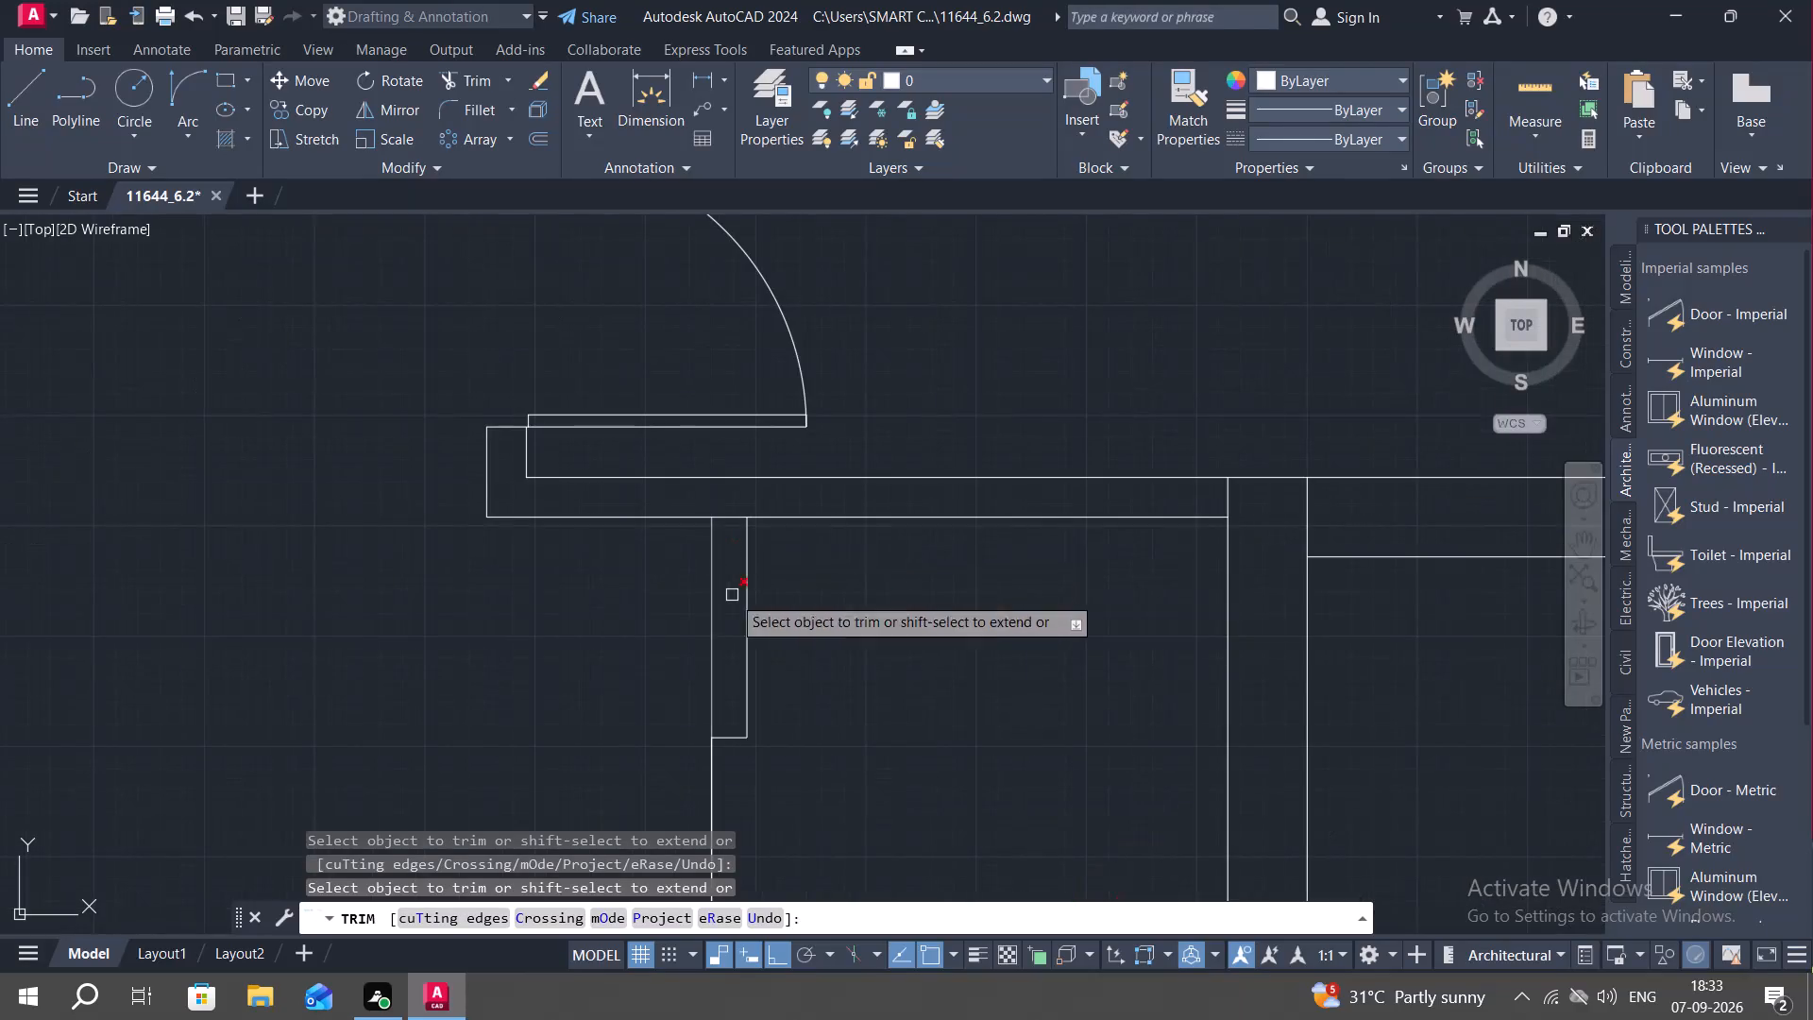
{"action": "key", "text": "Escape"}
Draw a column rectangle at the upper corner of the stair-side room, spanning the horizontal wall's thickness to the stair edge.
{"action": "scroll", "coordinate": [925, 650], "scroll_direction": "down", "scroll_amount": 2}
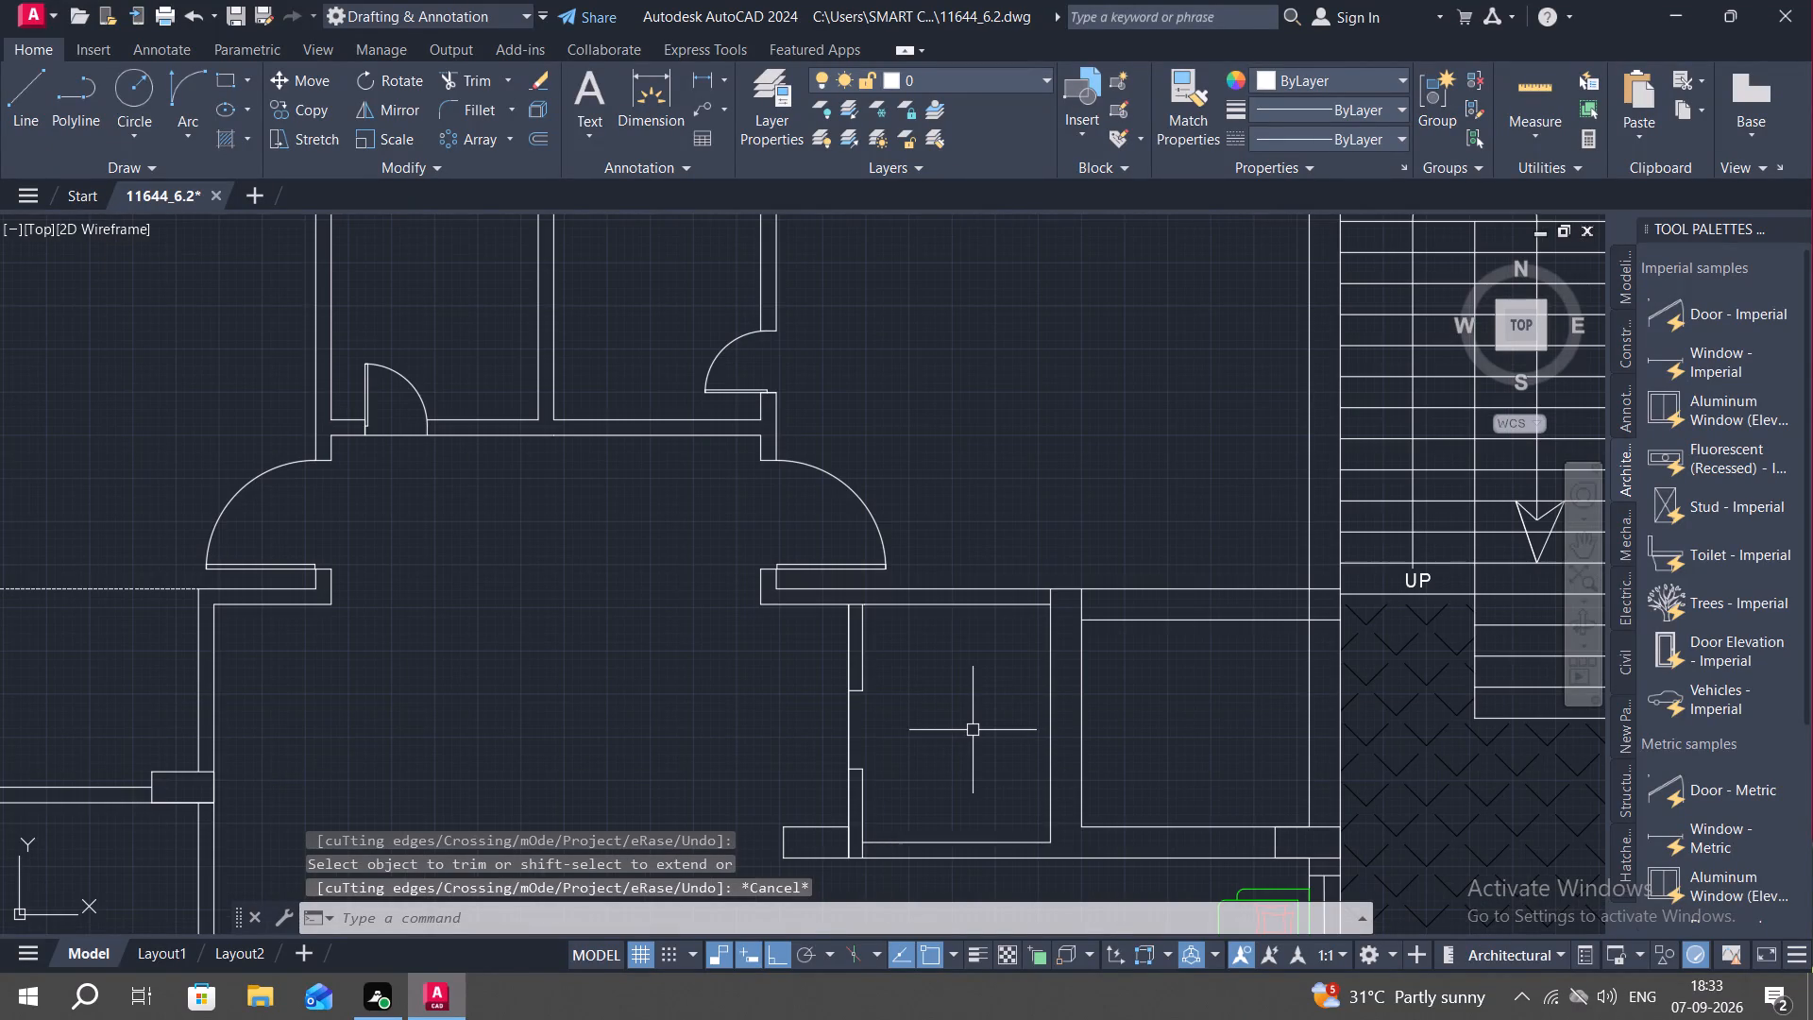
{"action": "middle_click_drag", "start_coordinate": [965, 727], "coordinate": [879, 707]}
{"action": "key", "text": "Escape"}
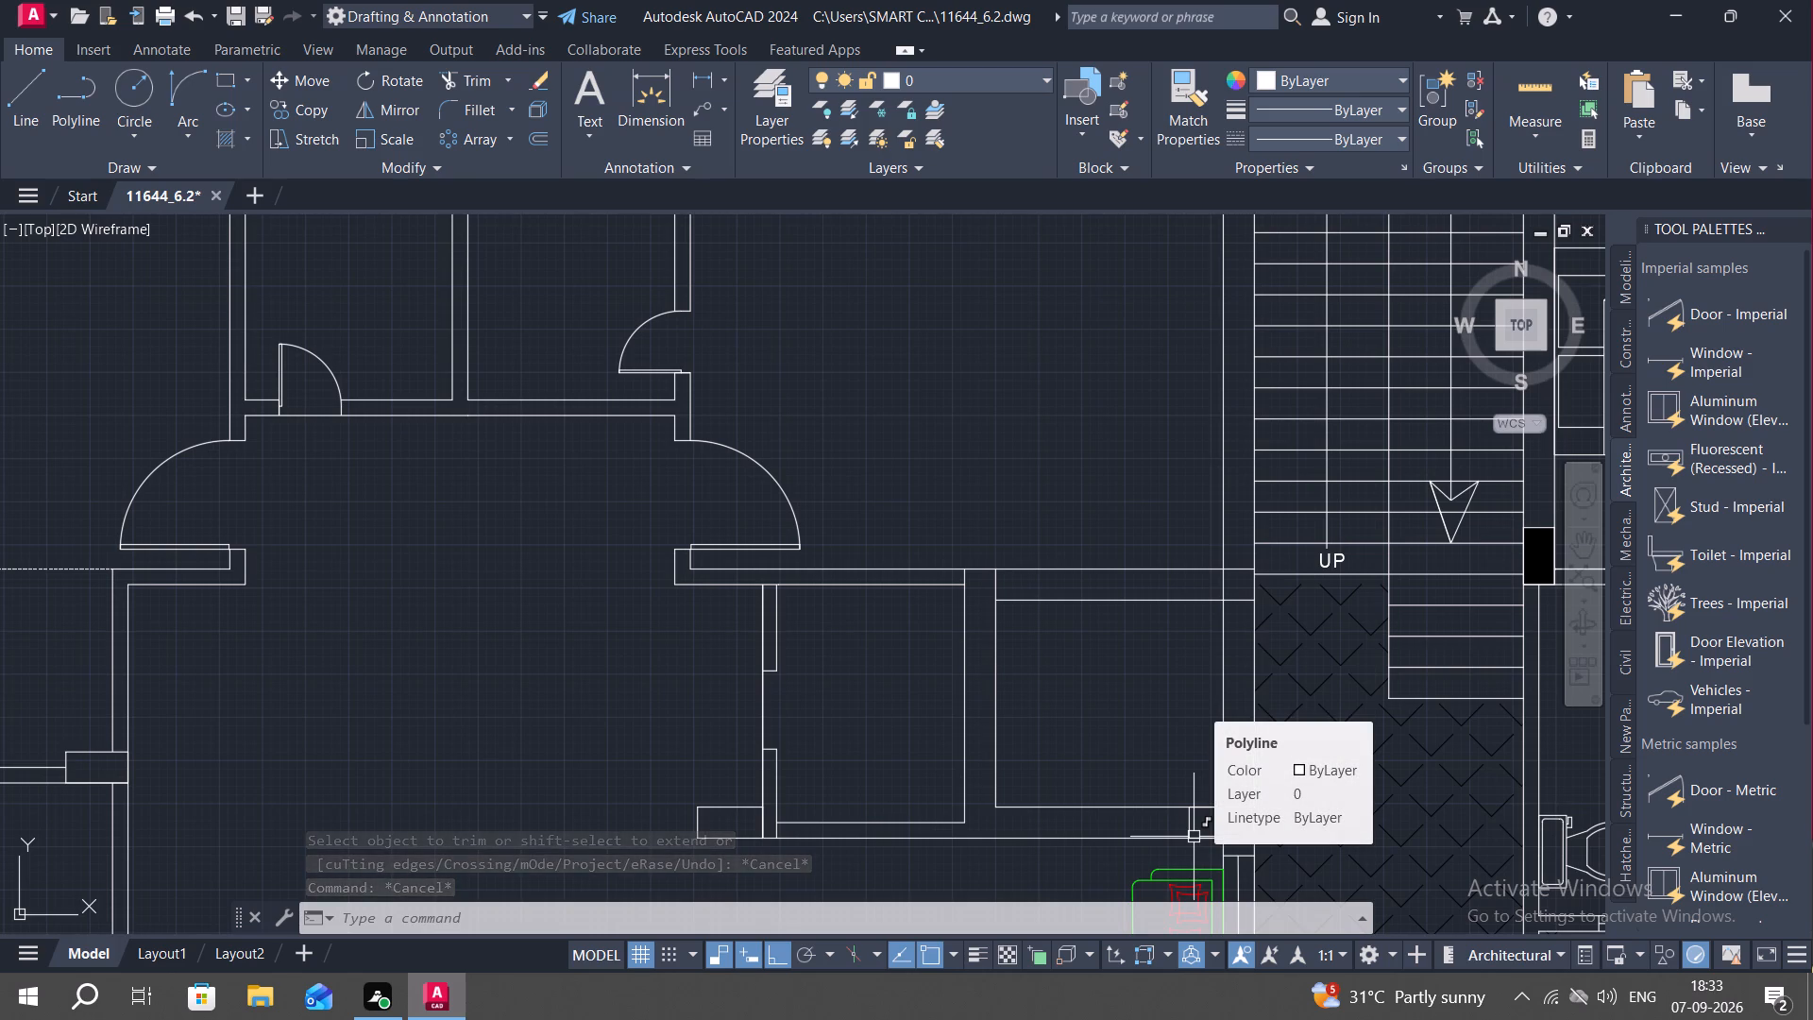
{"action": "type", "text": "REC"}
{"action": "key", "text": "space"}
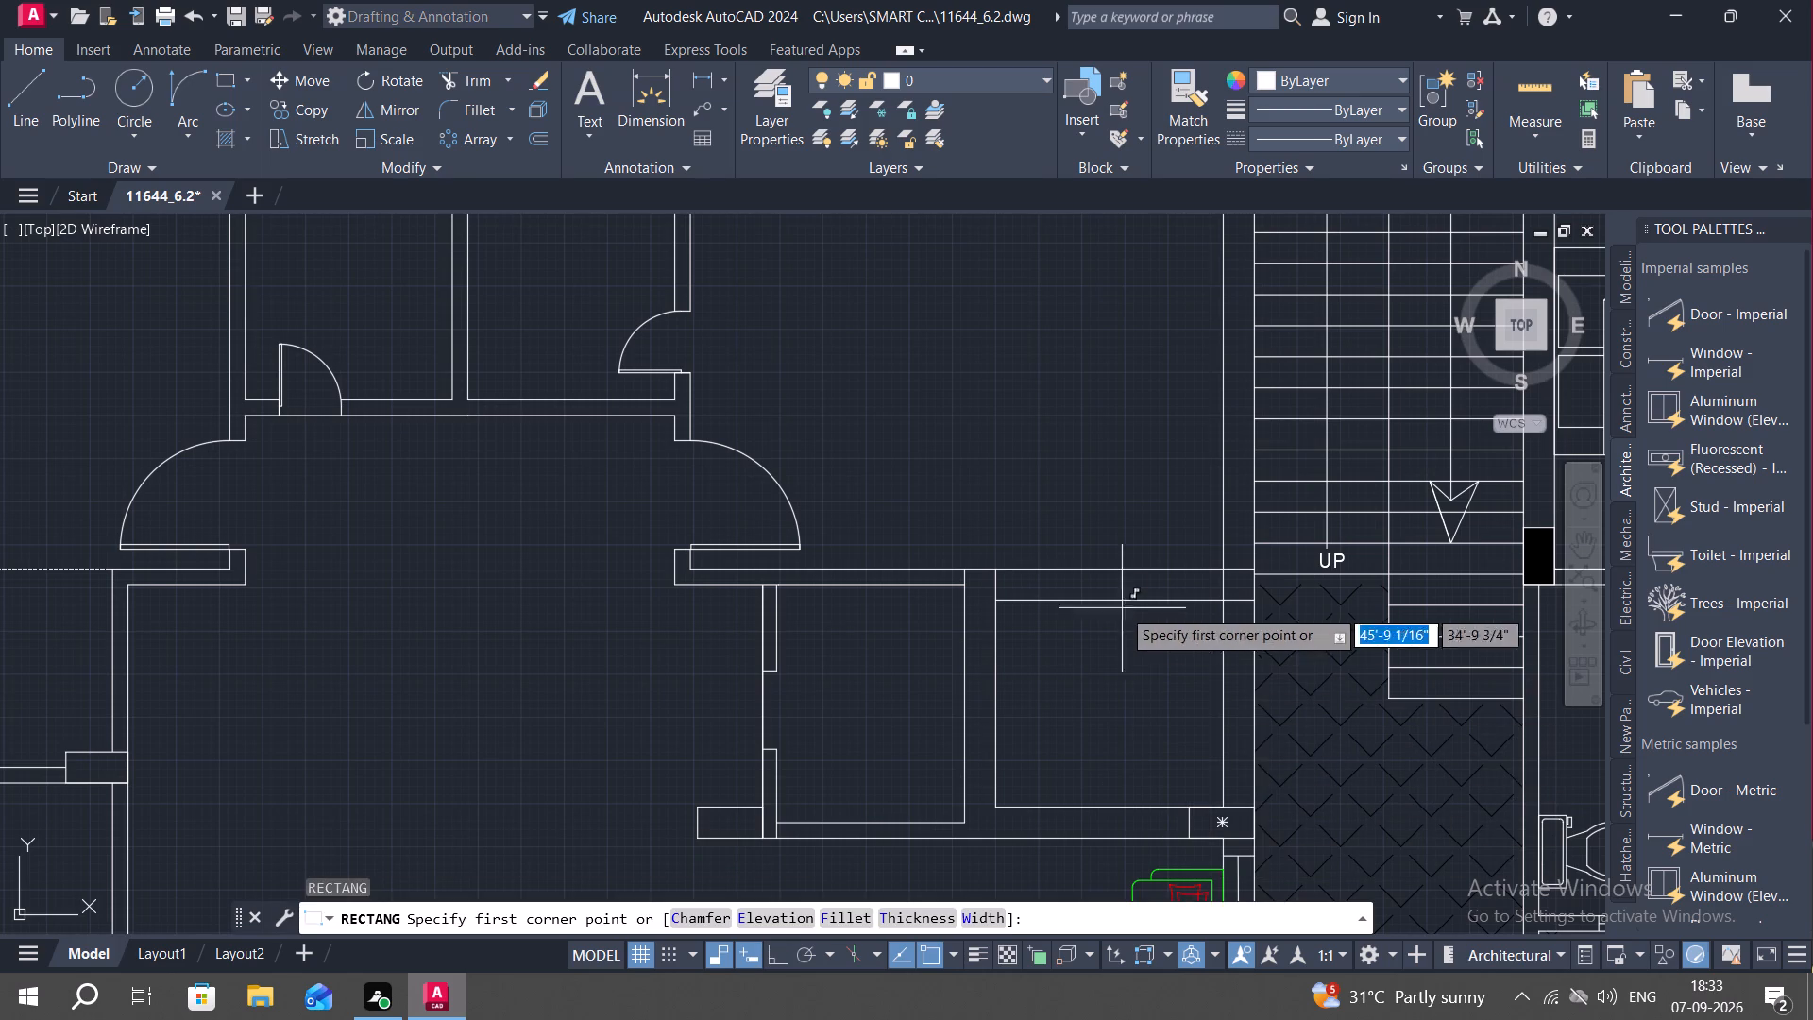
{"action": "left_click", "coordinate": [1203, 570]}
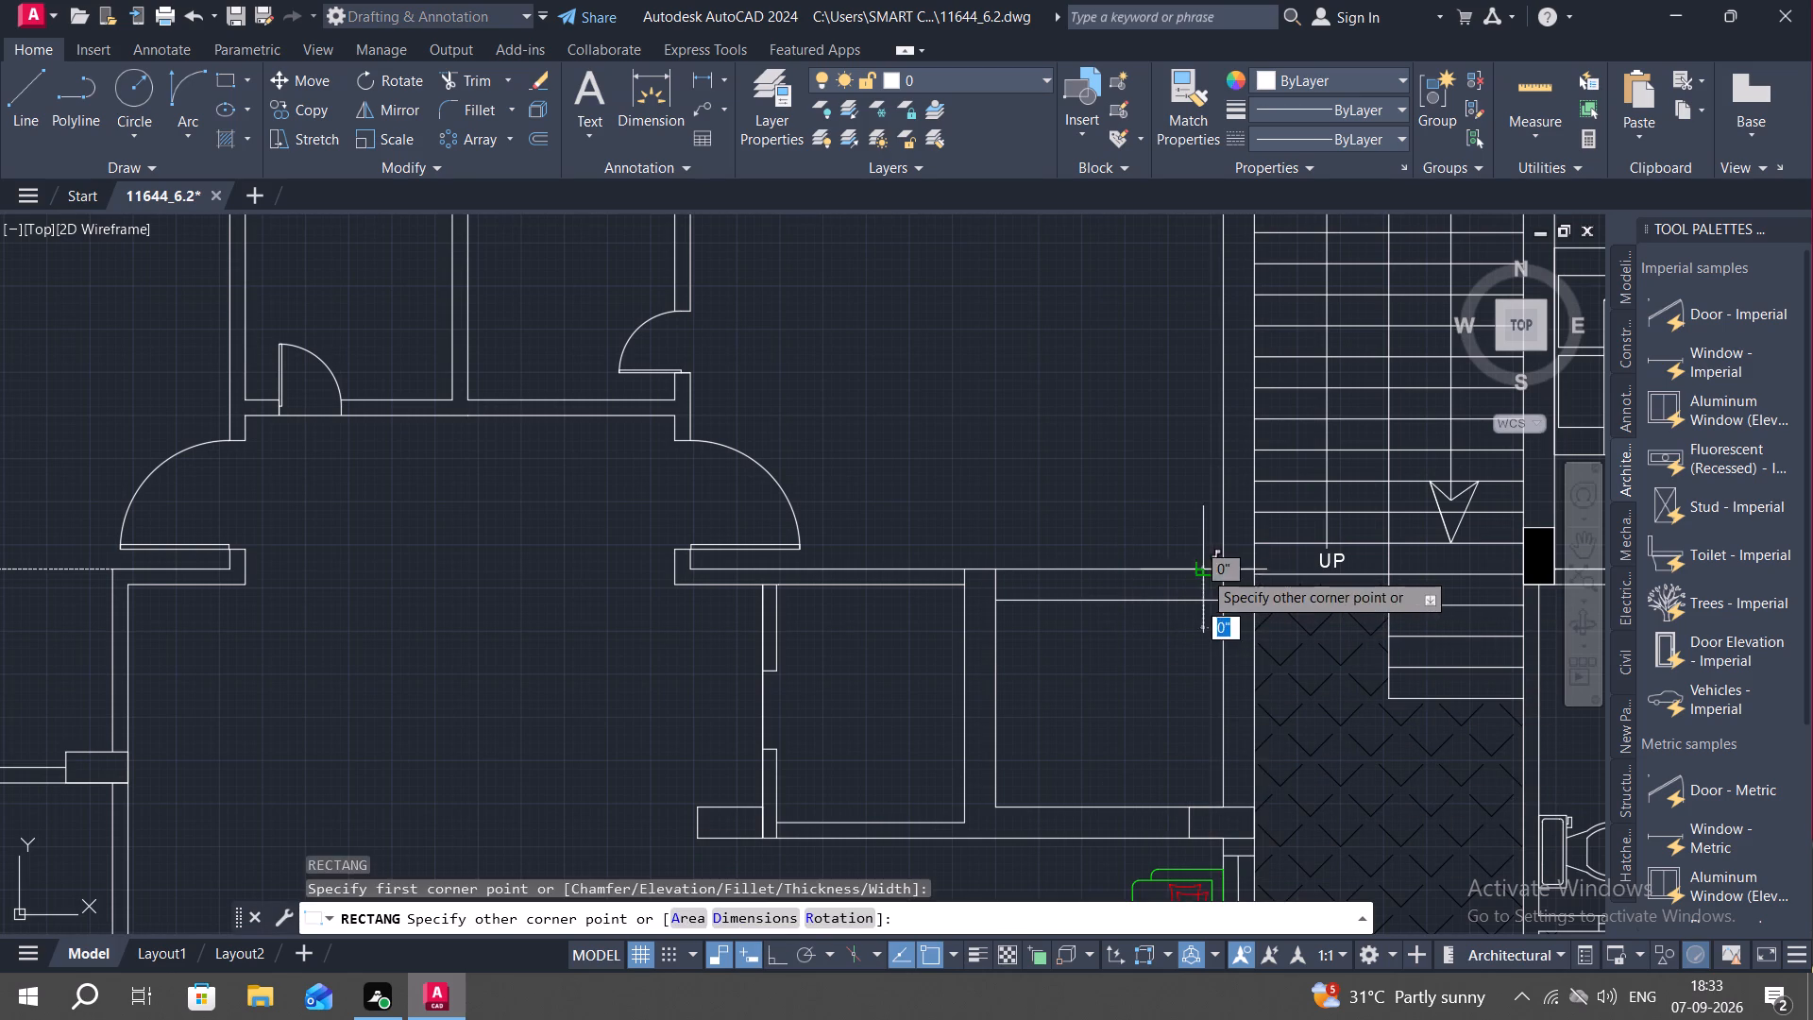
{"action": "left_click", "coordinate": [1252, 601]}
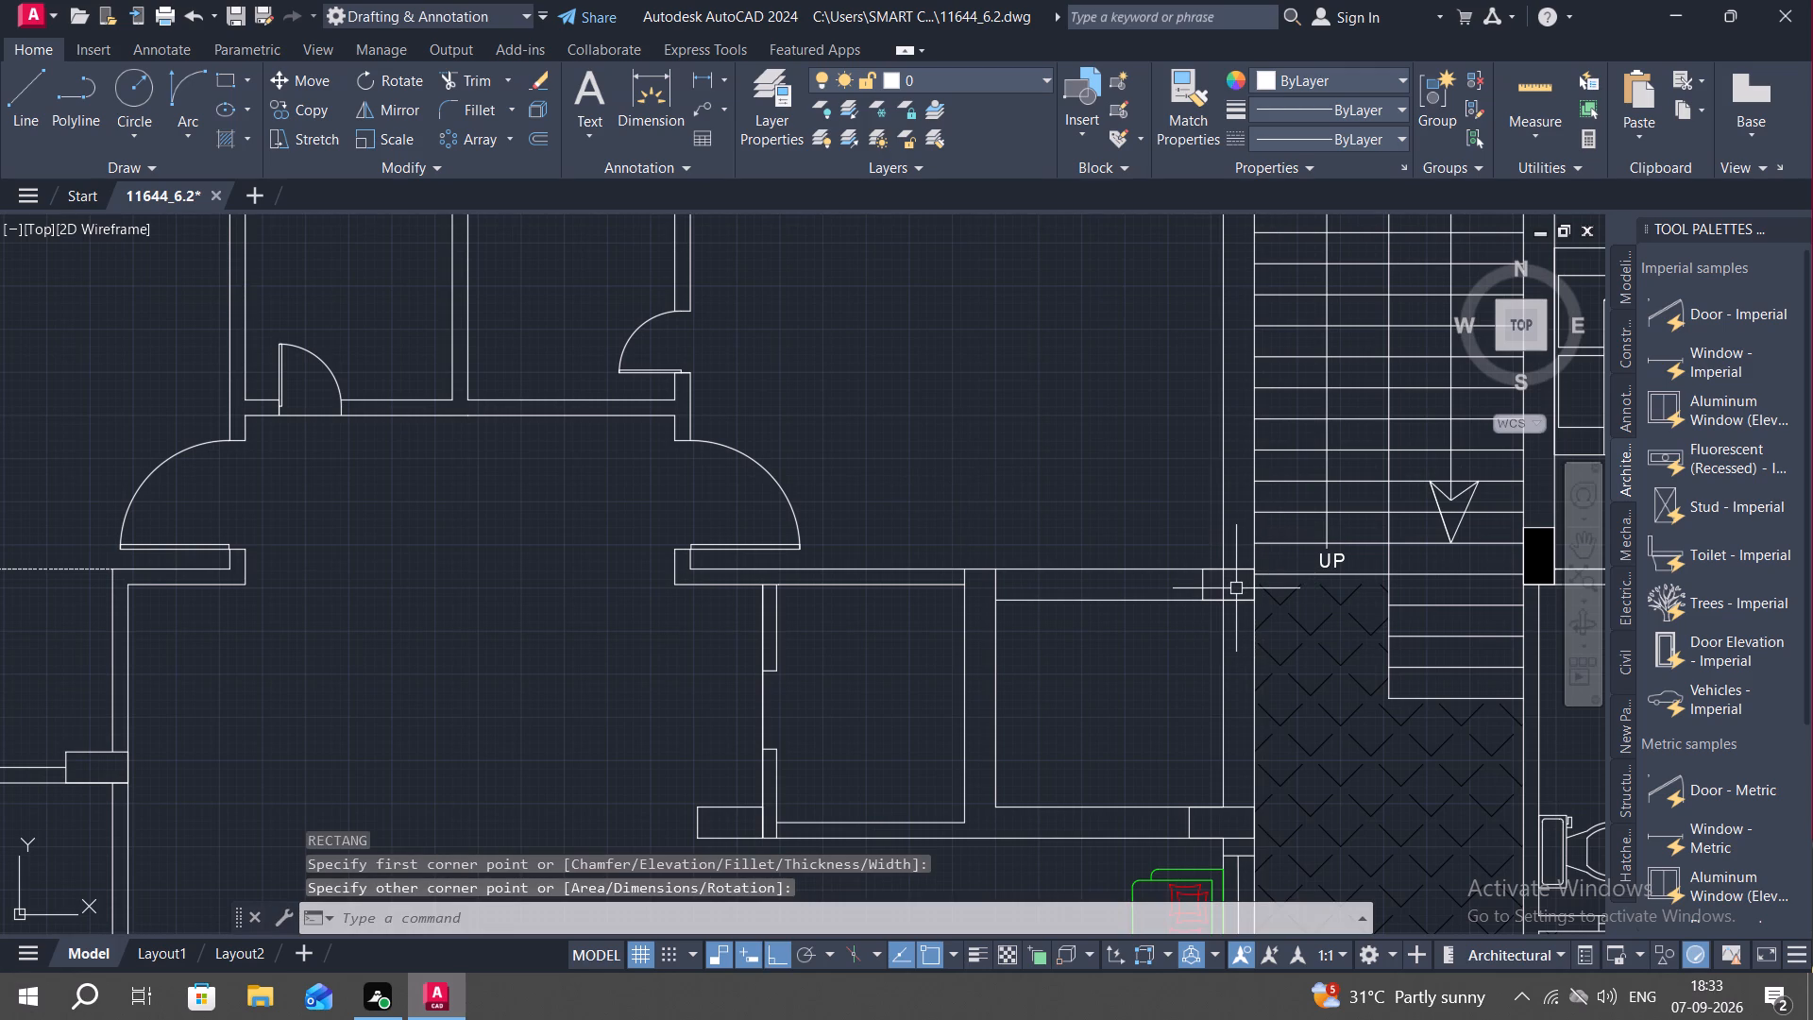
Trim the vertical wall line running through the new corner column.
{"action": "type", "text": "TR"}
{"action": "key", "text": "space"}
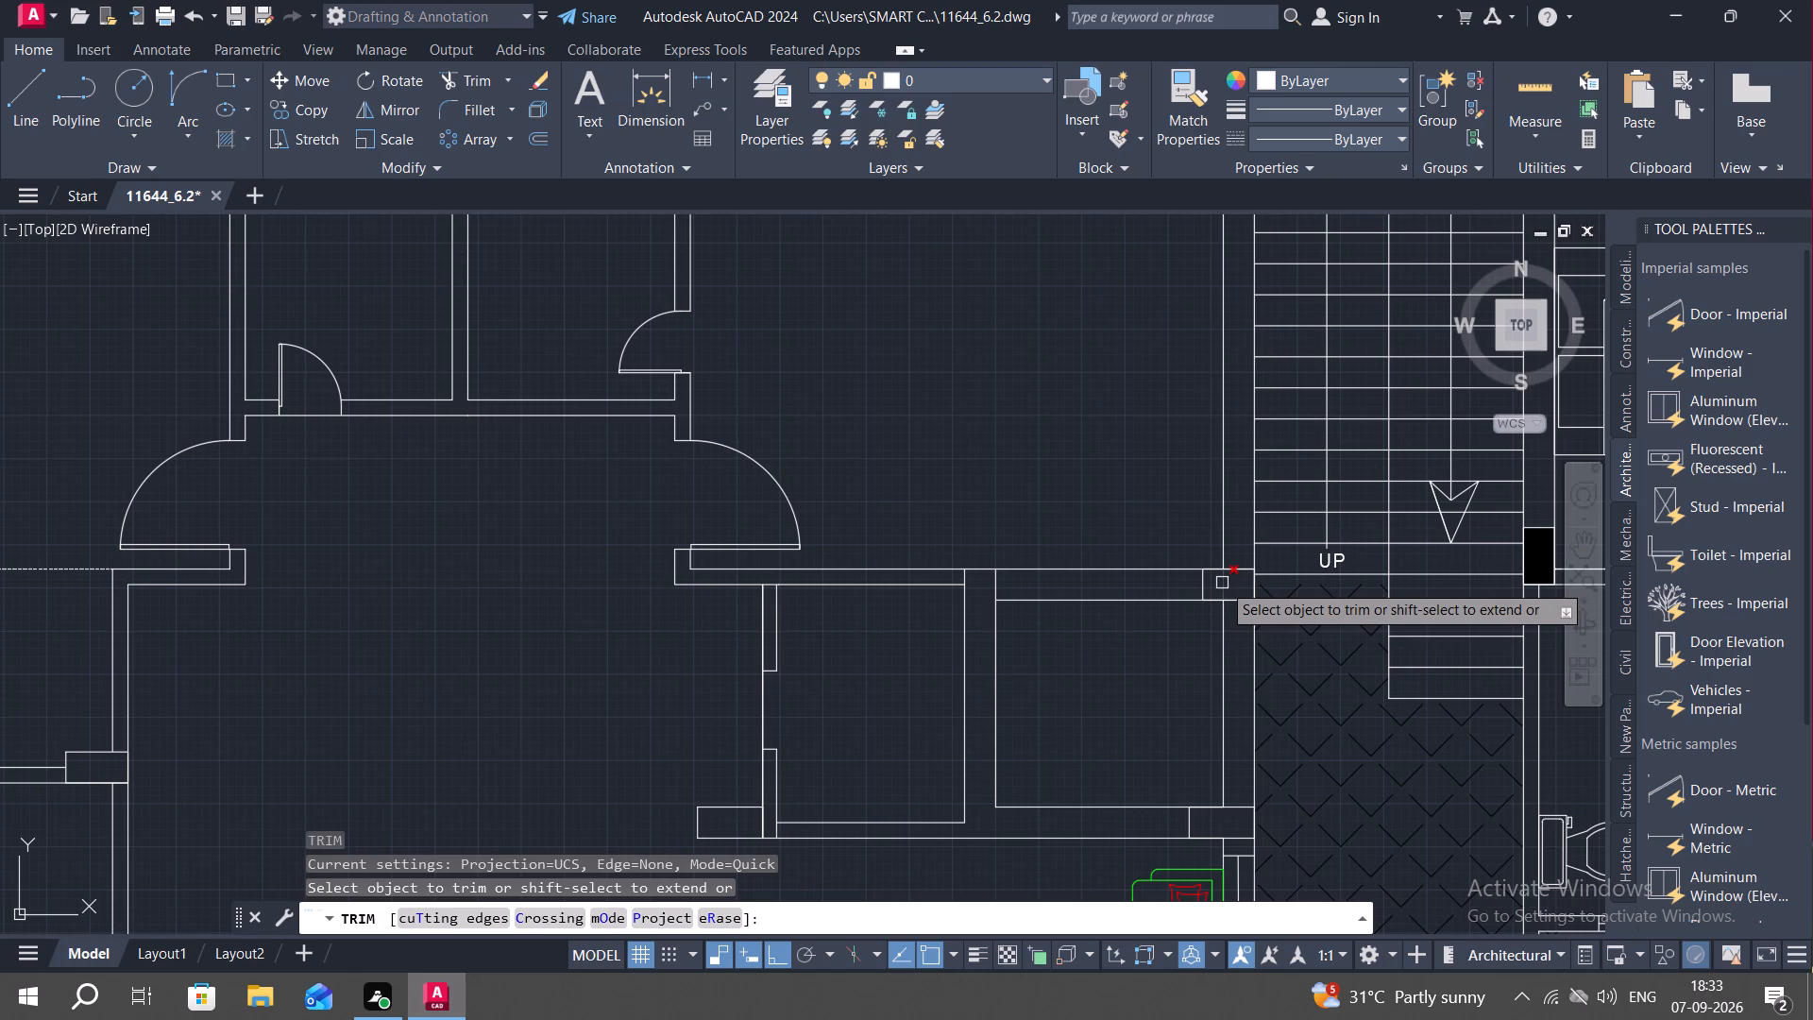
{"action": "left_click", "coordinate": [1222, 583]}
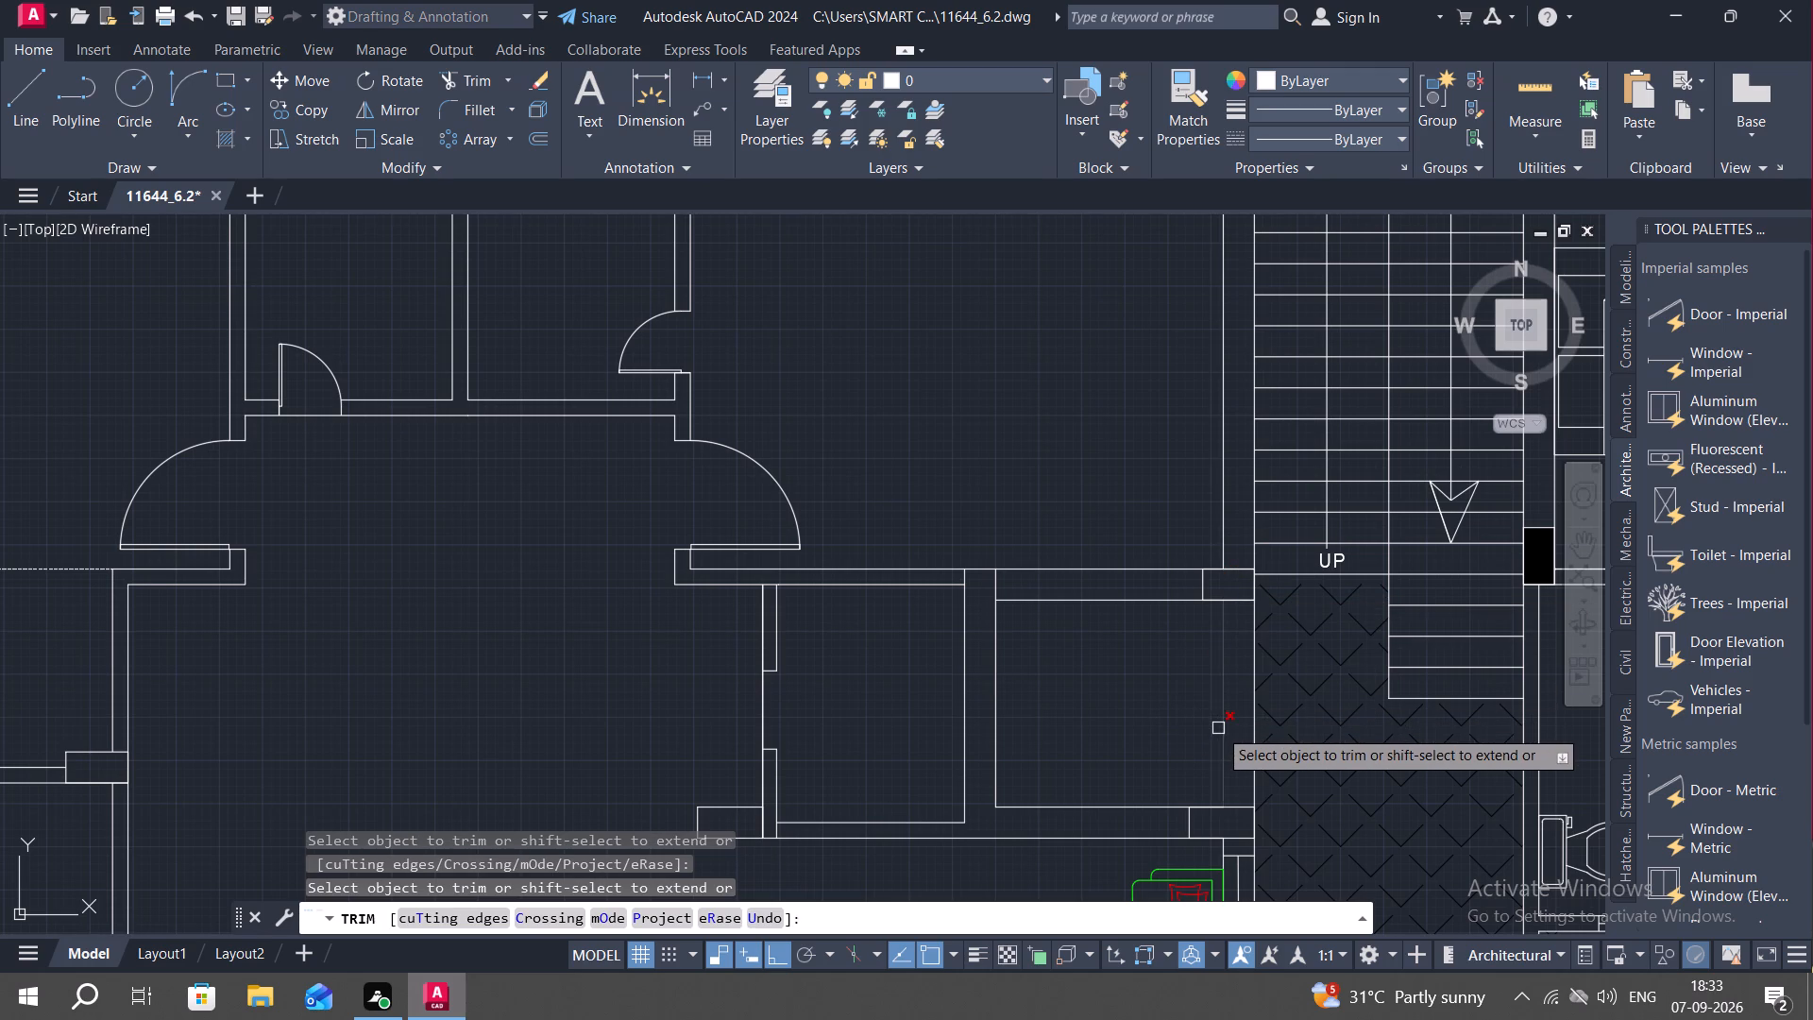
{"action": "key", "text": "Escape"}
Offset the stair-side room's inner vertical wall line 4.5" toward the stairs.
{"action": "type", "text": "O"}
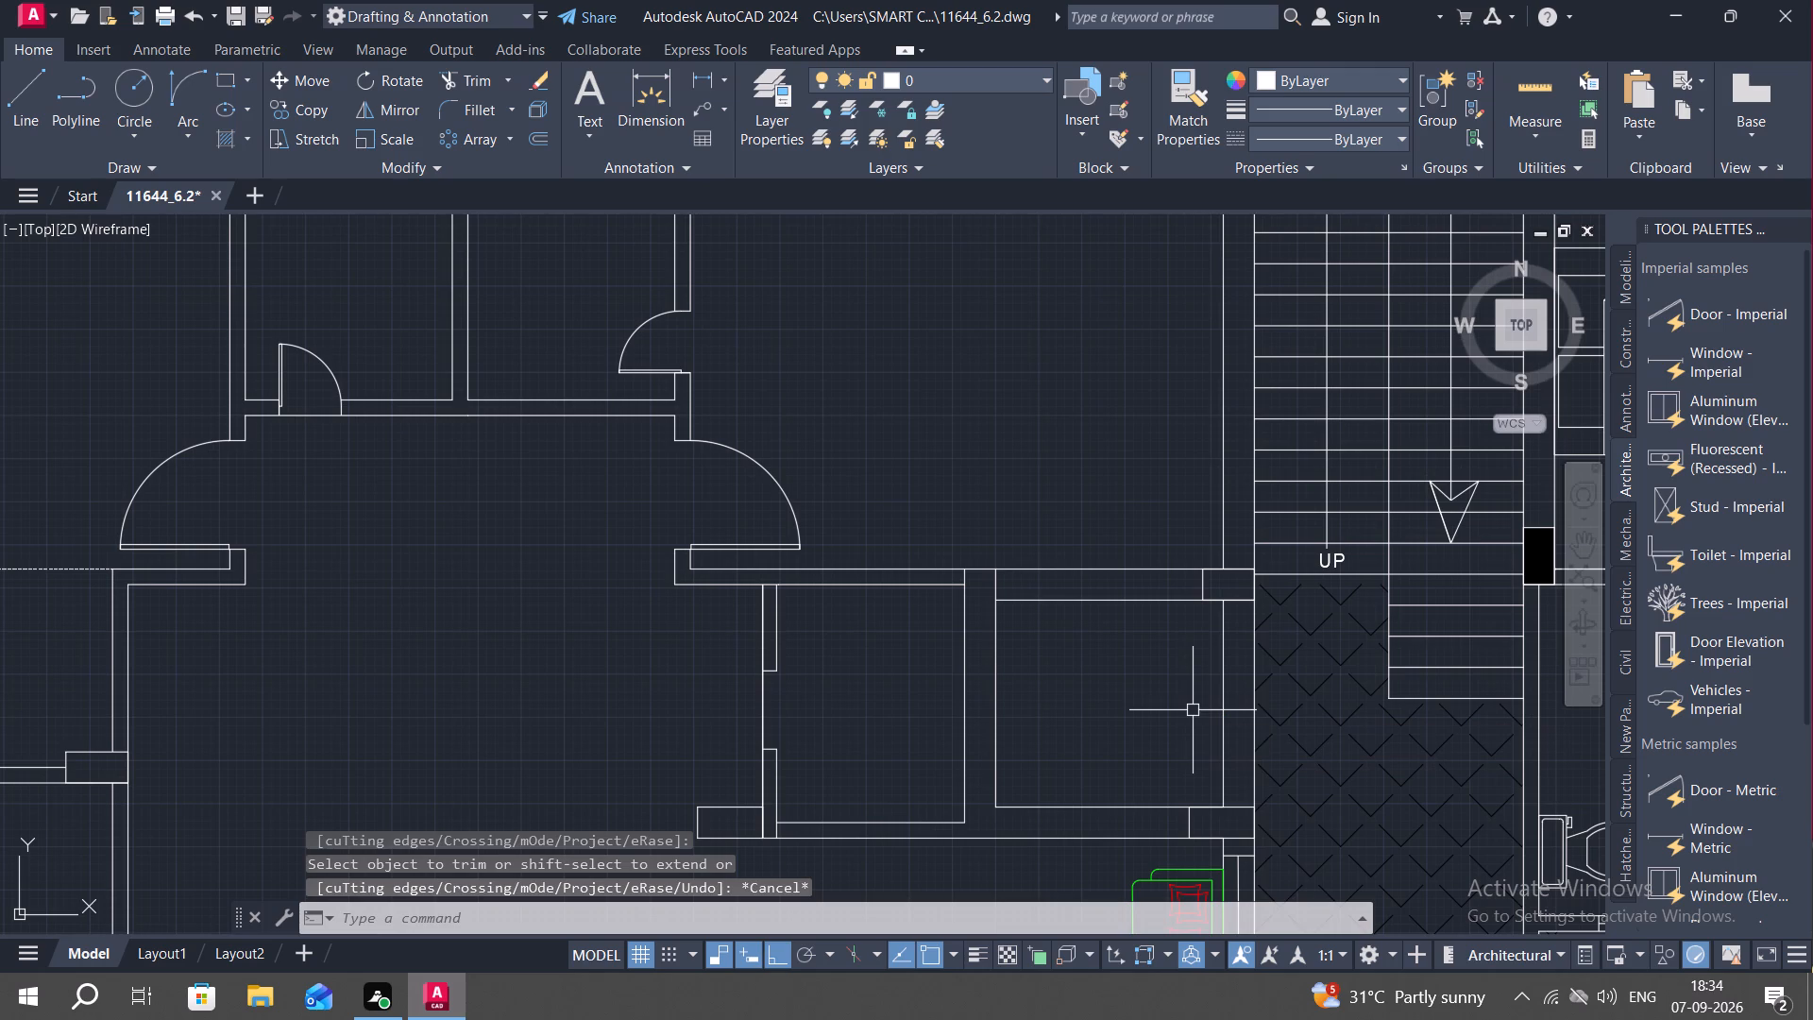
{"action": "key", "text": "space"}
{"action": "type", "text": "4."}
{"action": "key", "text": "5"}
{"action": "type", "text": "\""}
{"action": "key", "text": "space"}
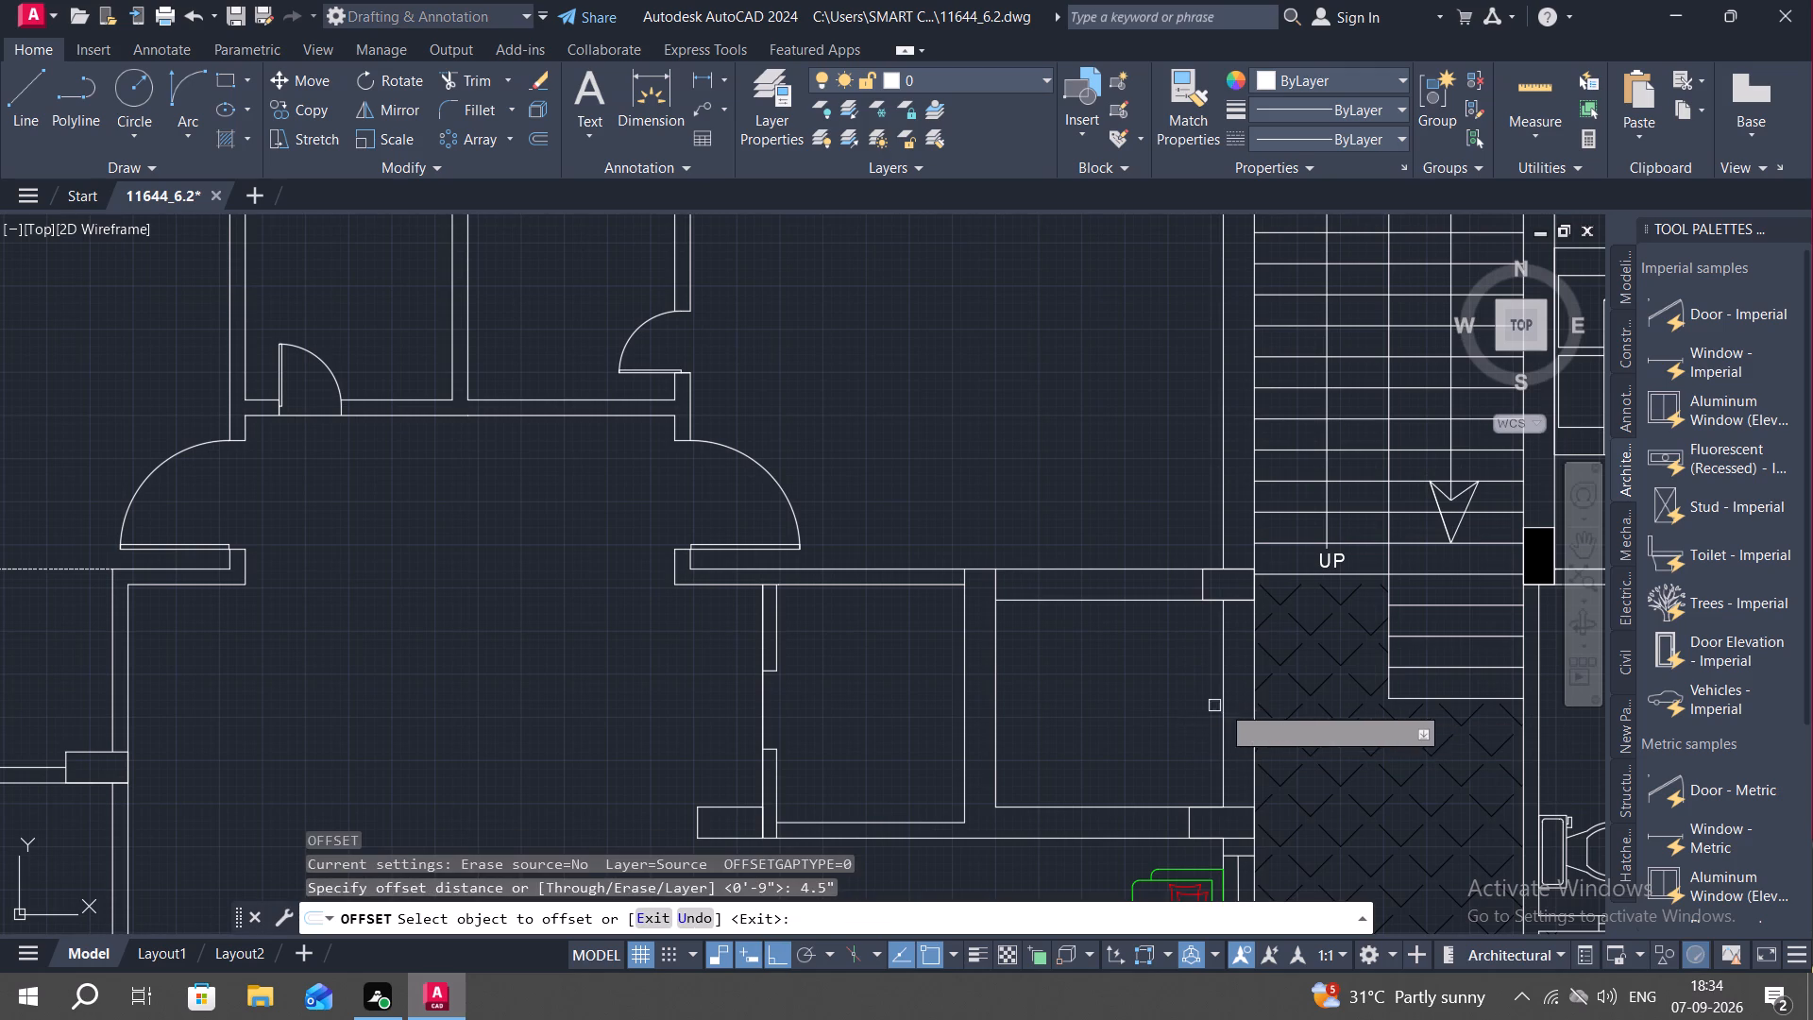
{"action": "left_click", "coordinate": [1226, 687]}
{"action": "left_click", "coordinate": [1244, 686]}
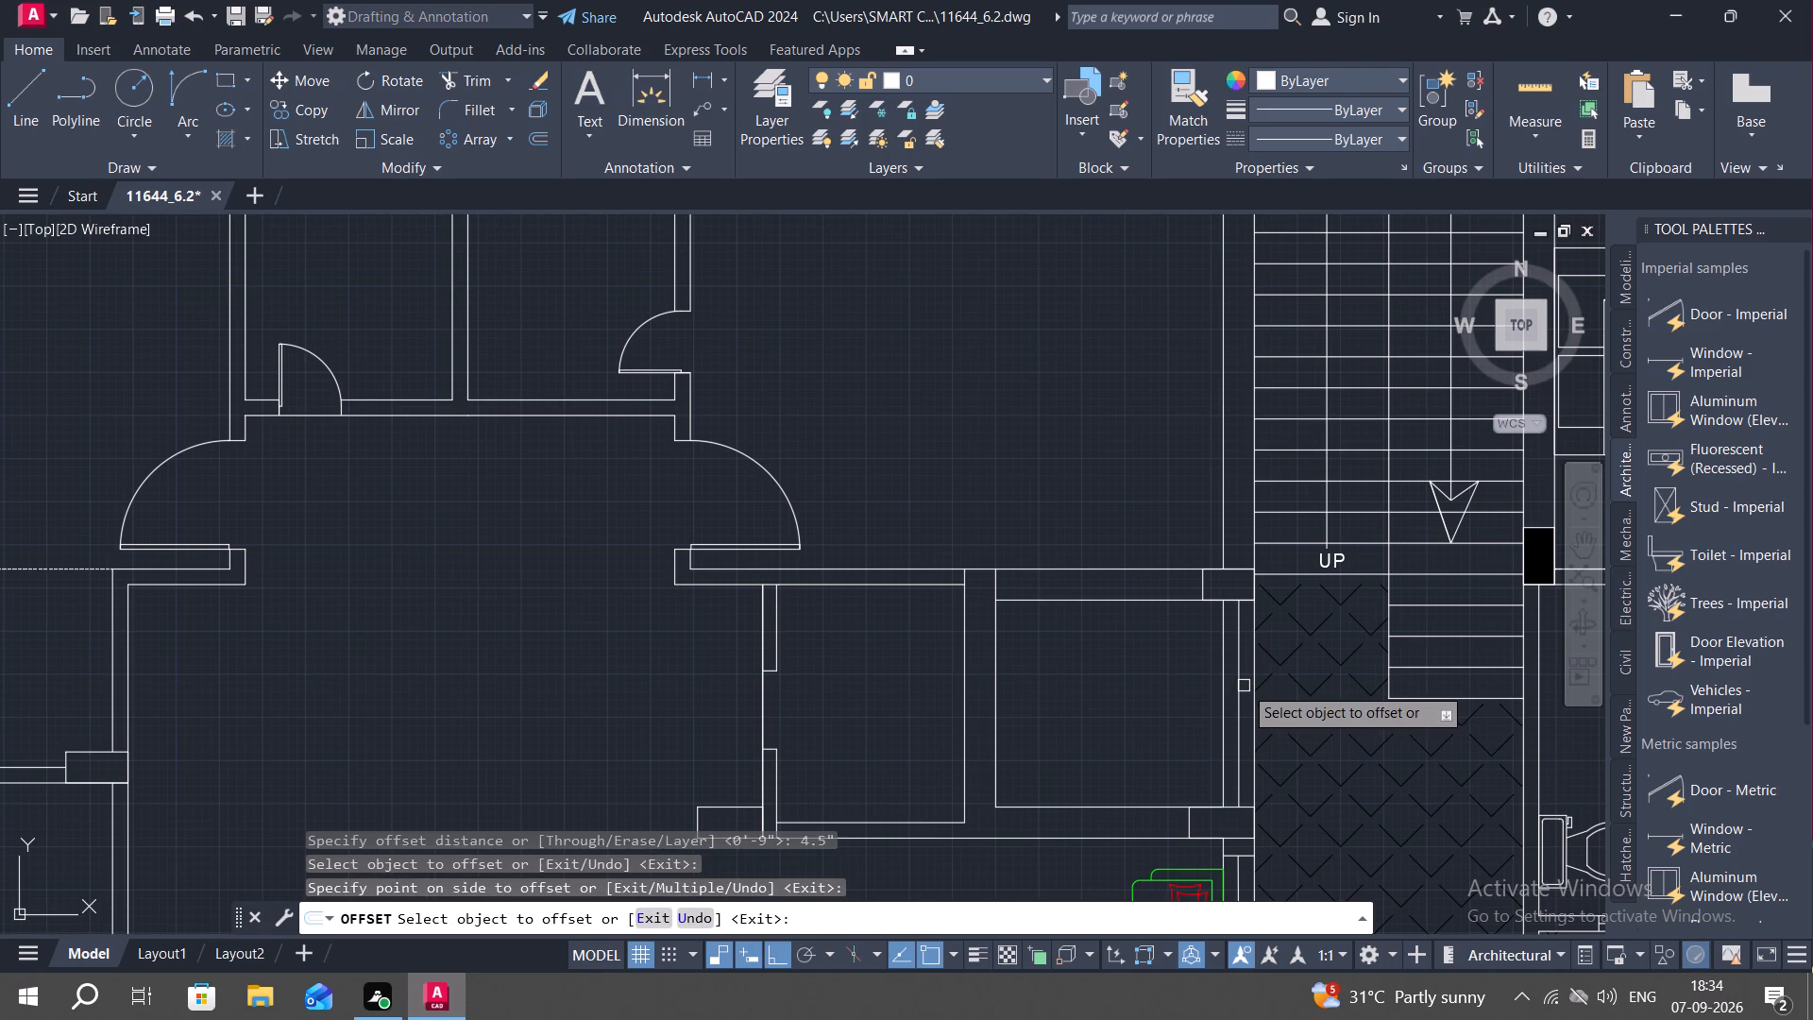
{"action": "key", "text": "Escape"}
Draw two short horizontal lines across the stair-side wall, one near each of its two columns.
{"action": "type", "text": "L"}
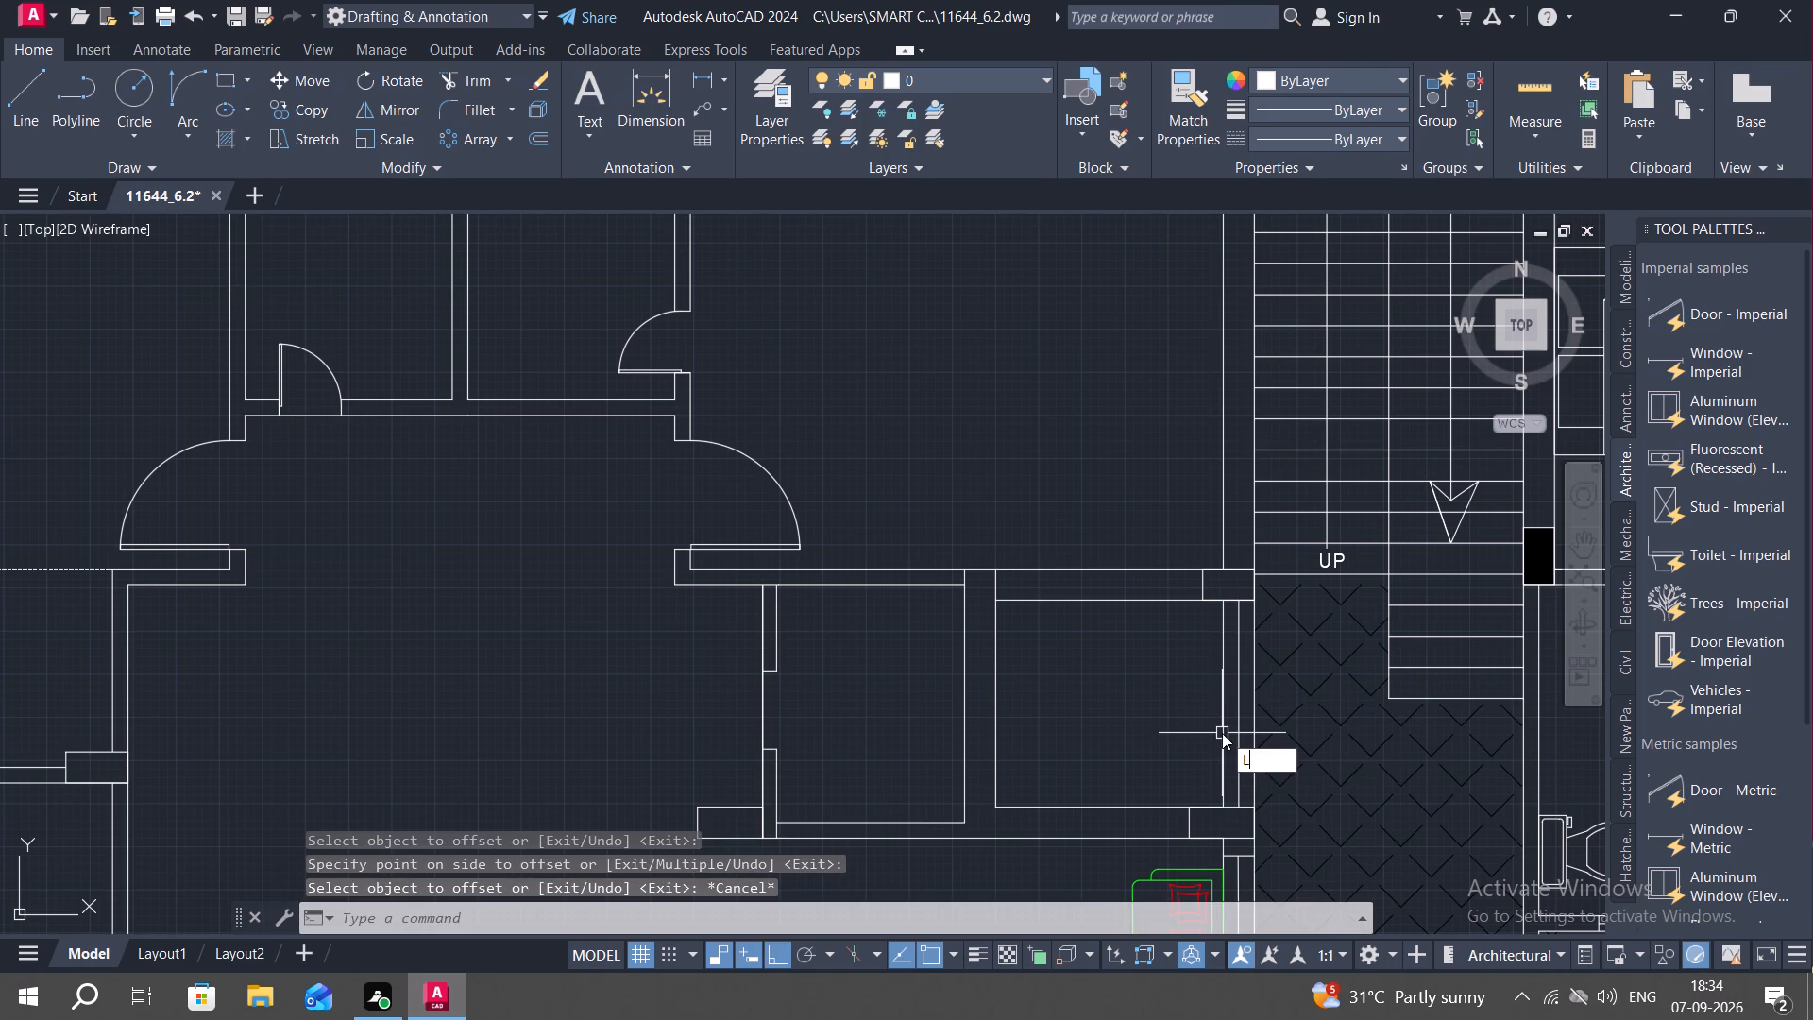
{"action": "key", "text": "space"}
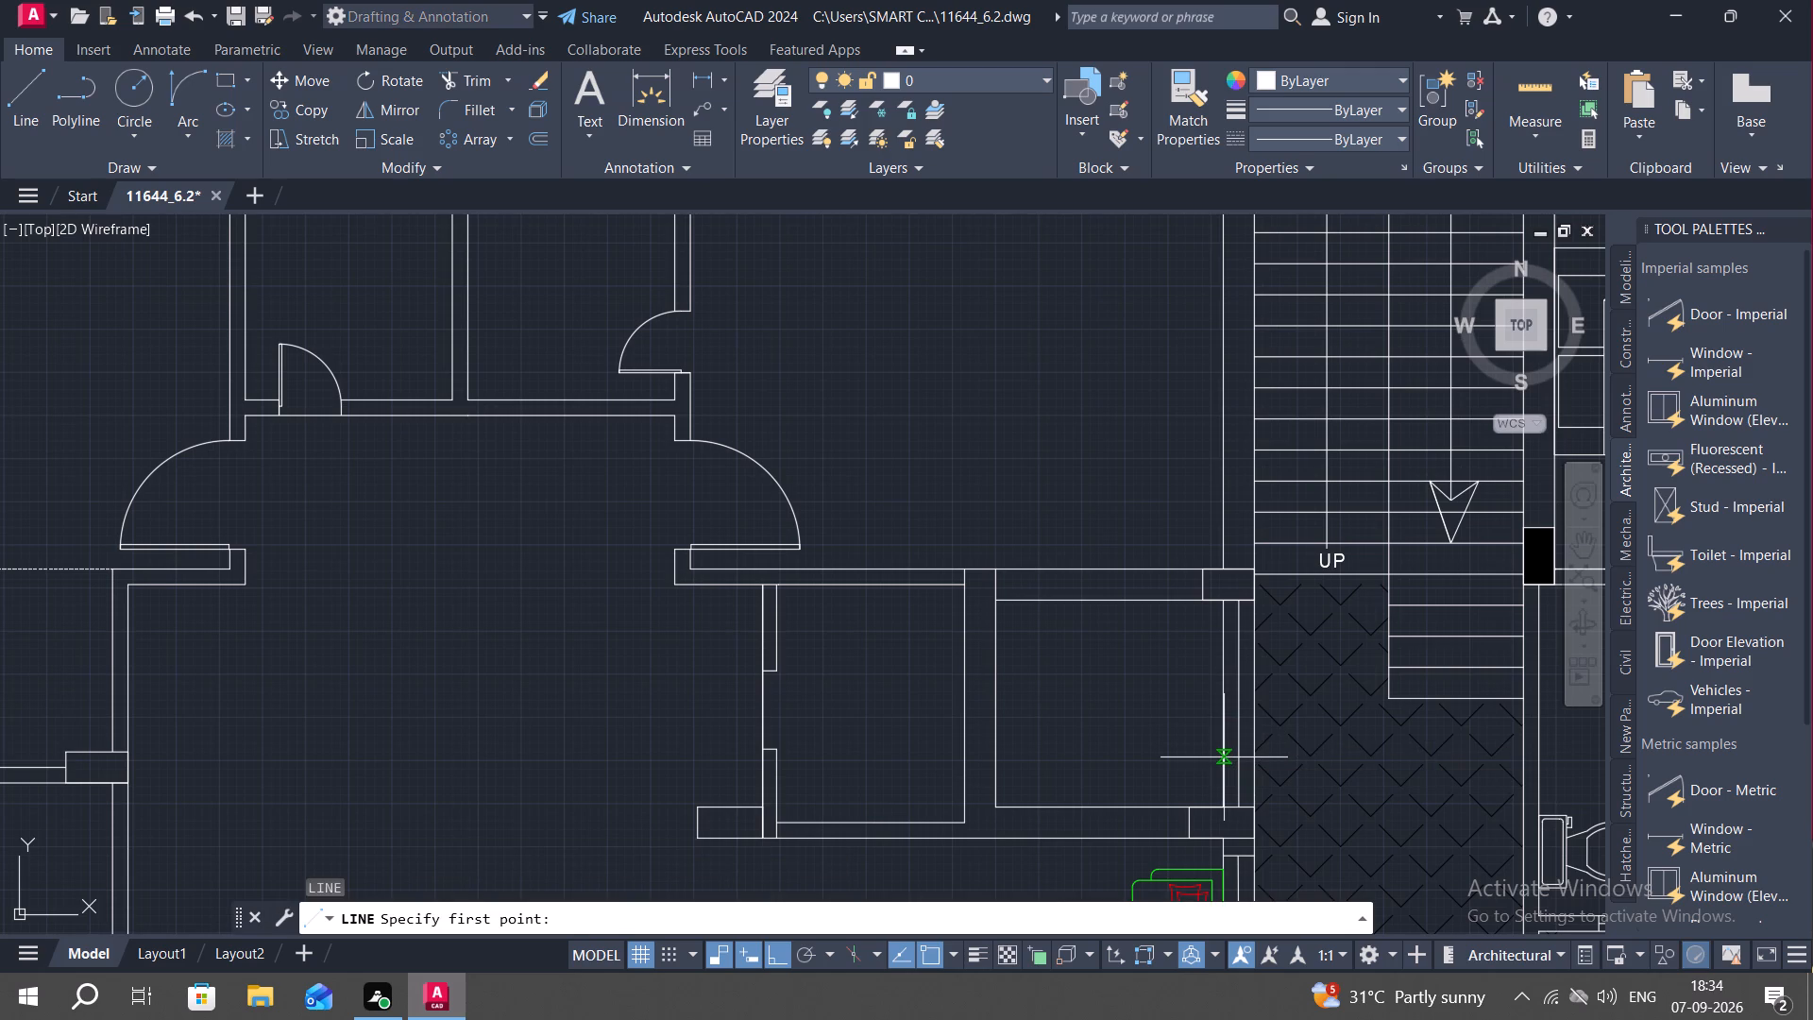
{"action": "left_click", "coordinate": [1224, 757]}
{"action": "left_click", "coordinate": [1256, 752]}
{"action": "key", "text": "Escape"}
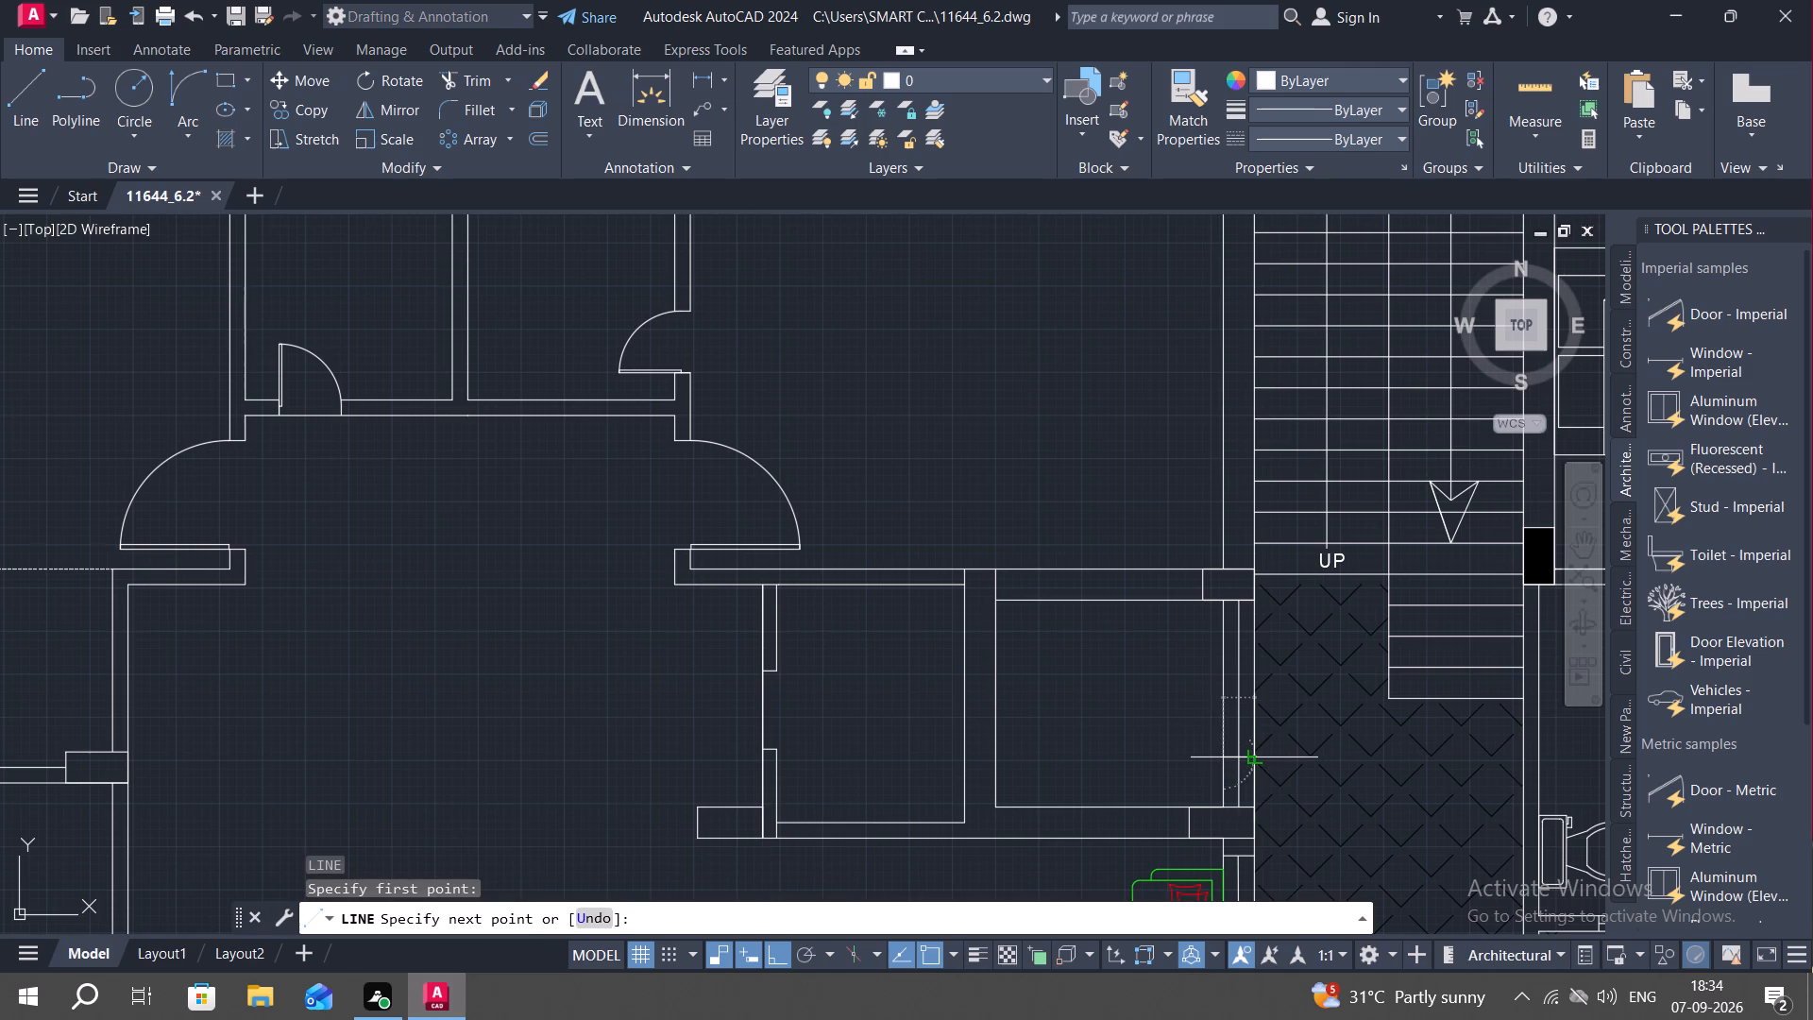
{"action": "key", "text": "Escape"}
{"action": "key", "text": "Escape"}
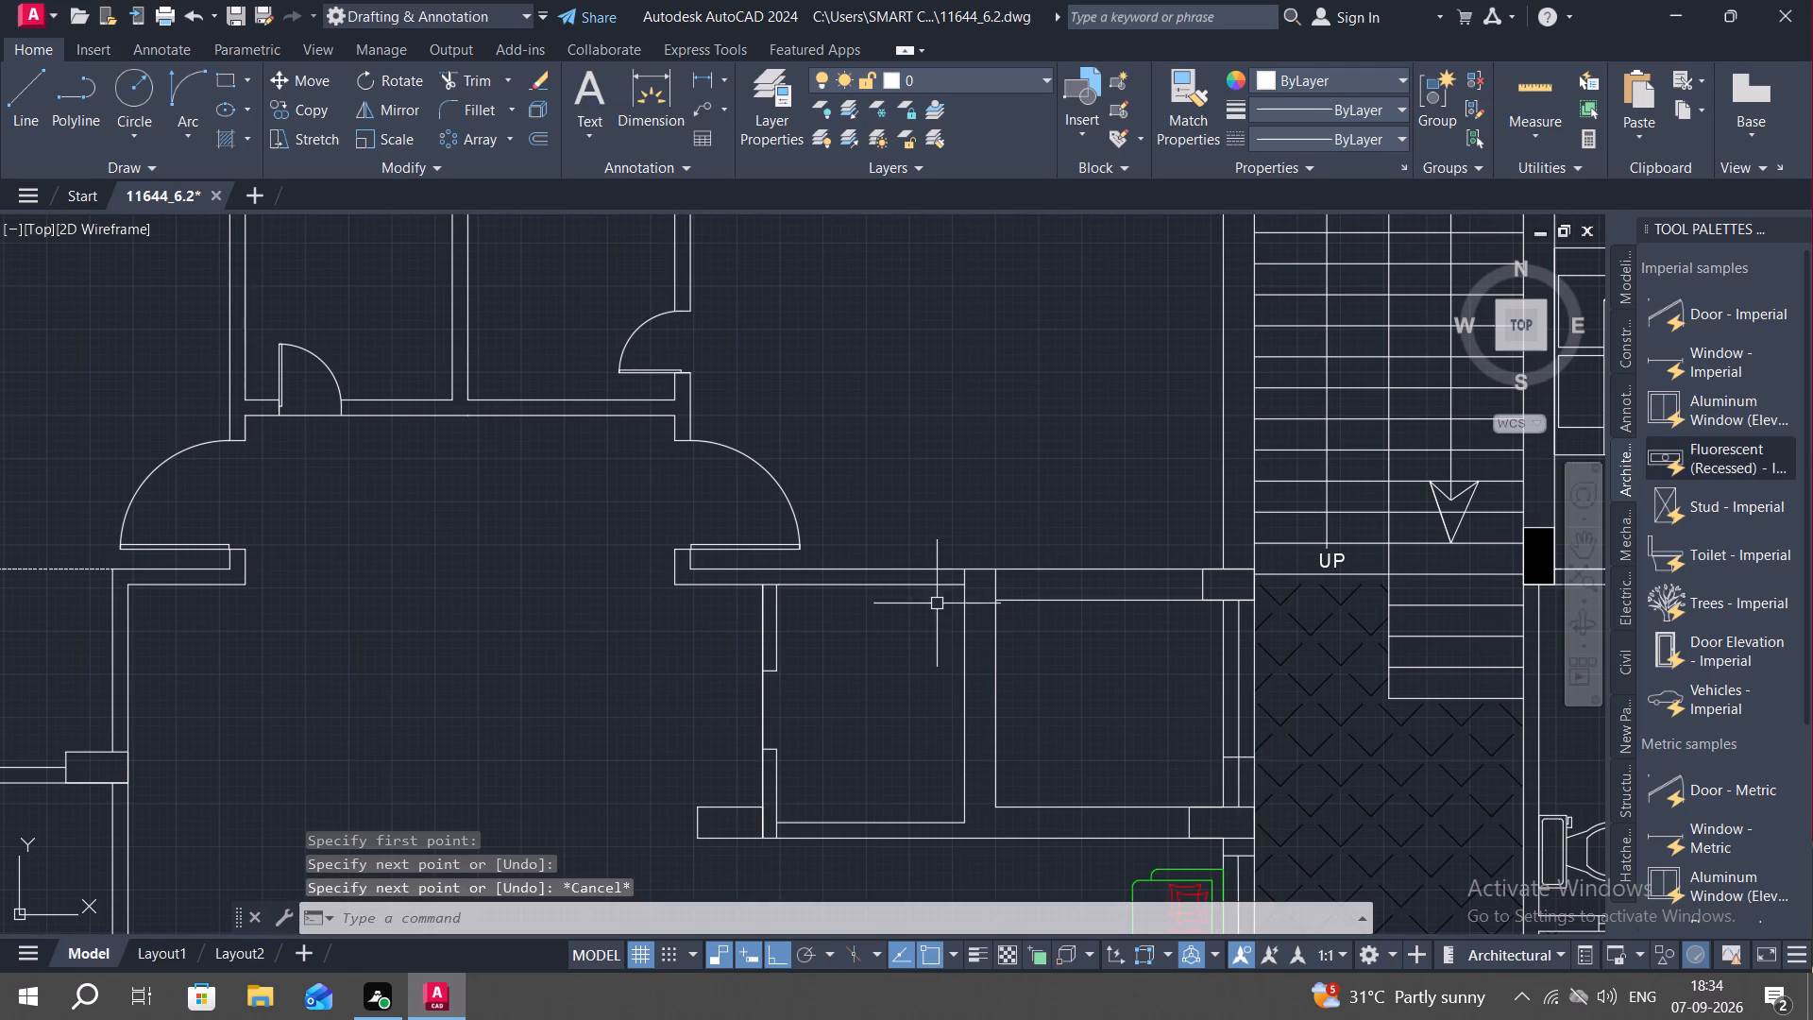
{"action": "key", "text": "space"}
{"action": "left_click", "coordinate": [1224, 641]}
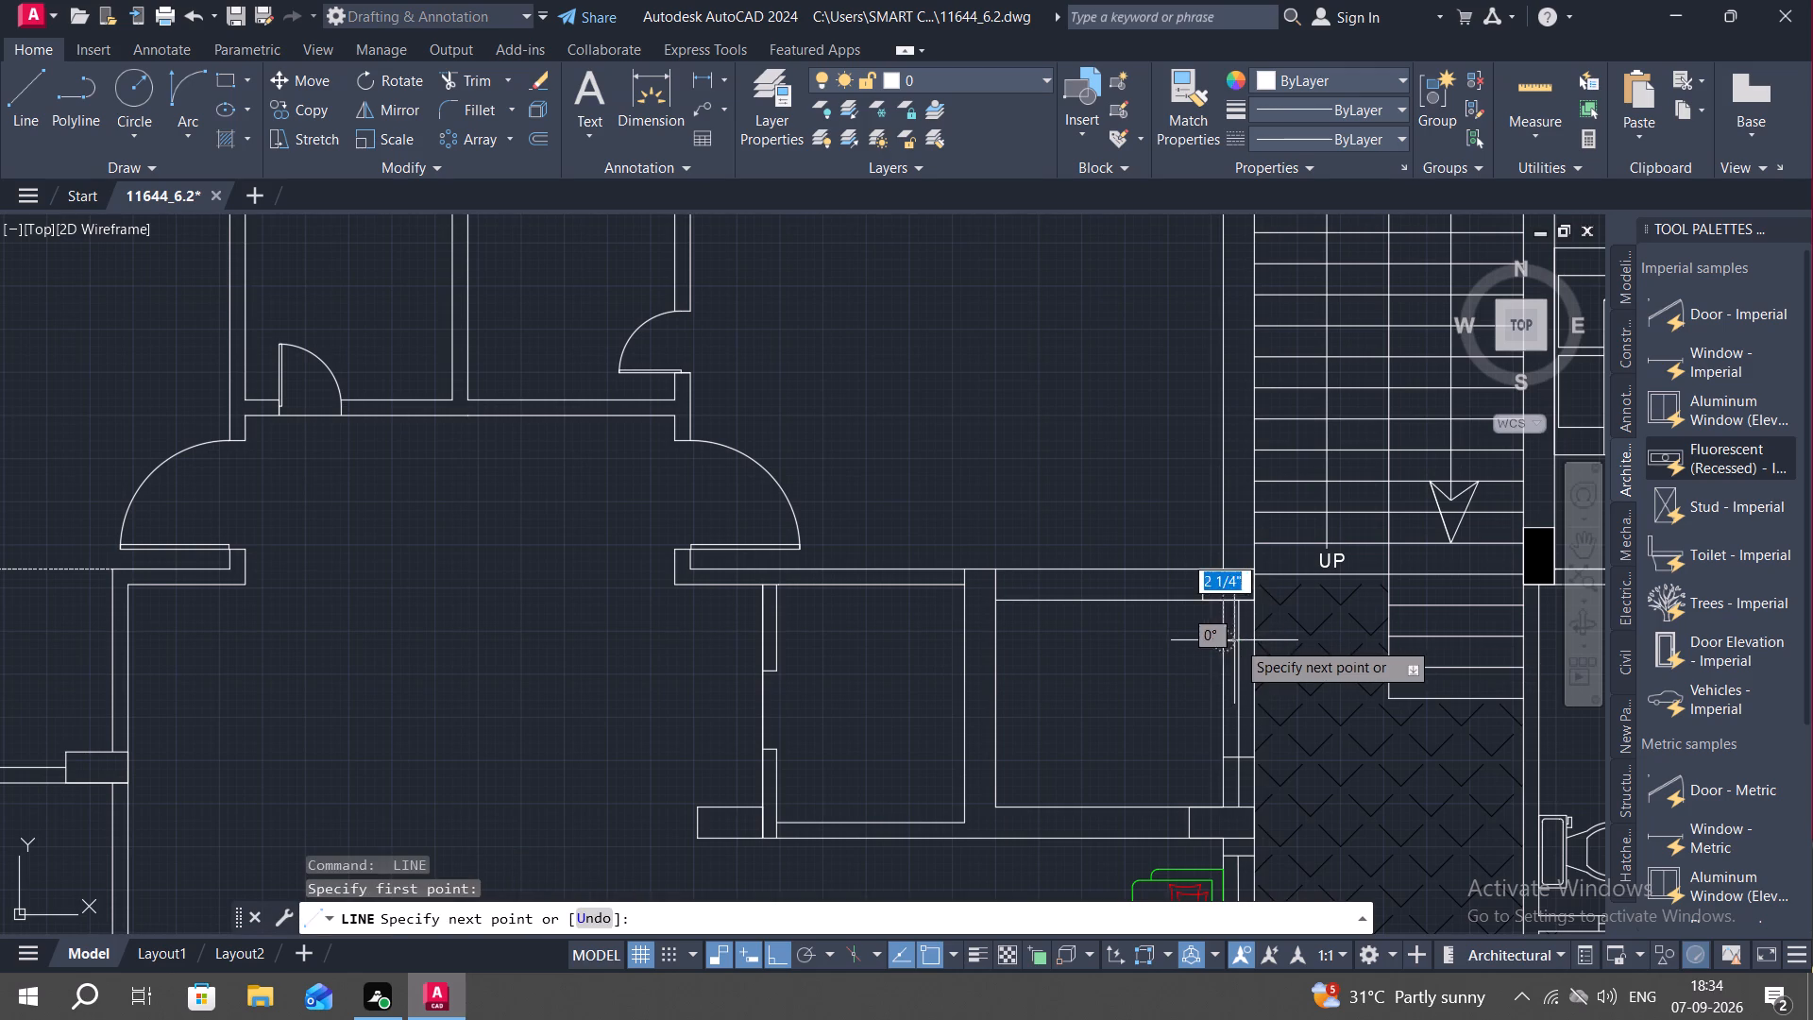
{"action": "left_click", "coordinate": [1253, 643]}
{"action": "key", "text": "Escape"}
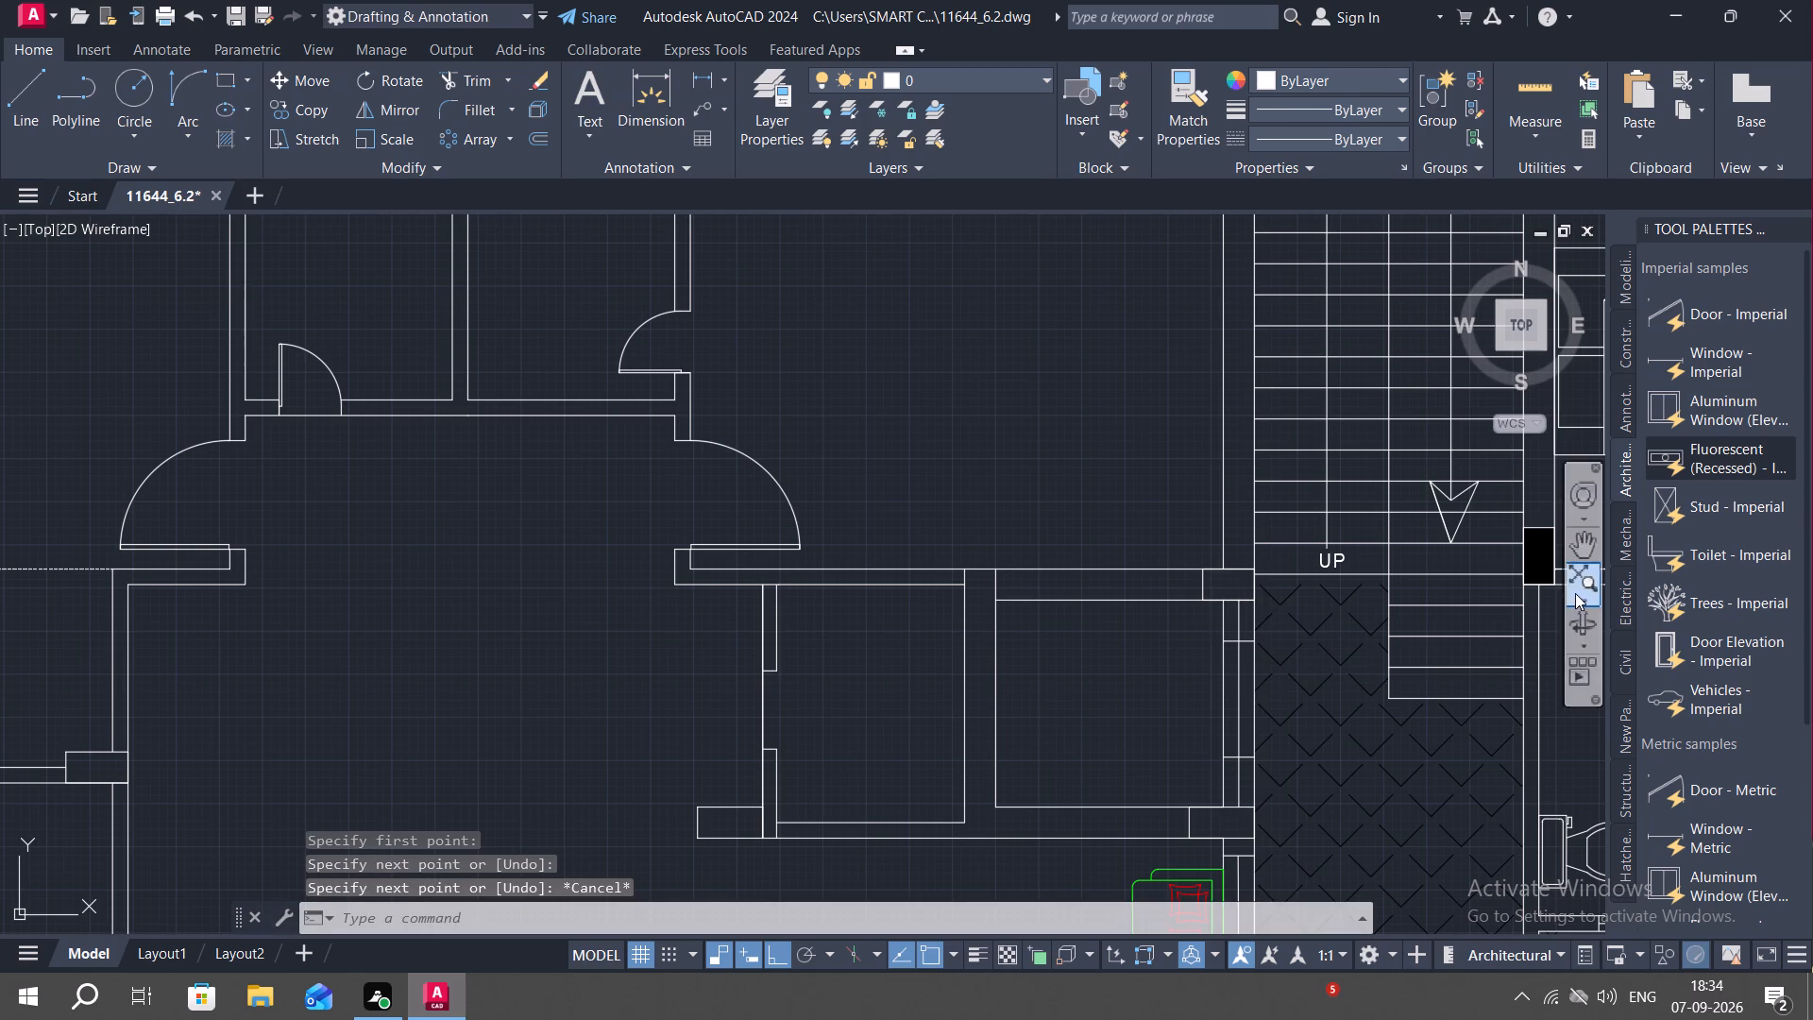
Trim the stair-side wall's inner vertical line between the two short horizontal lines.
{"action": "key", "text": "Escape"}
{"action": "type", "text": "TR"}
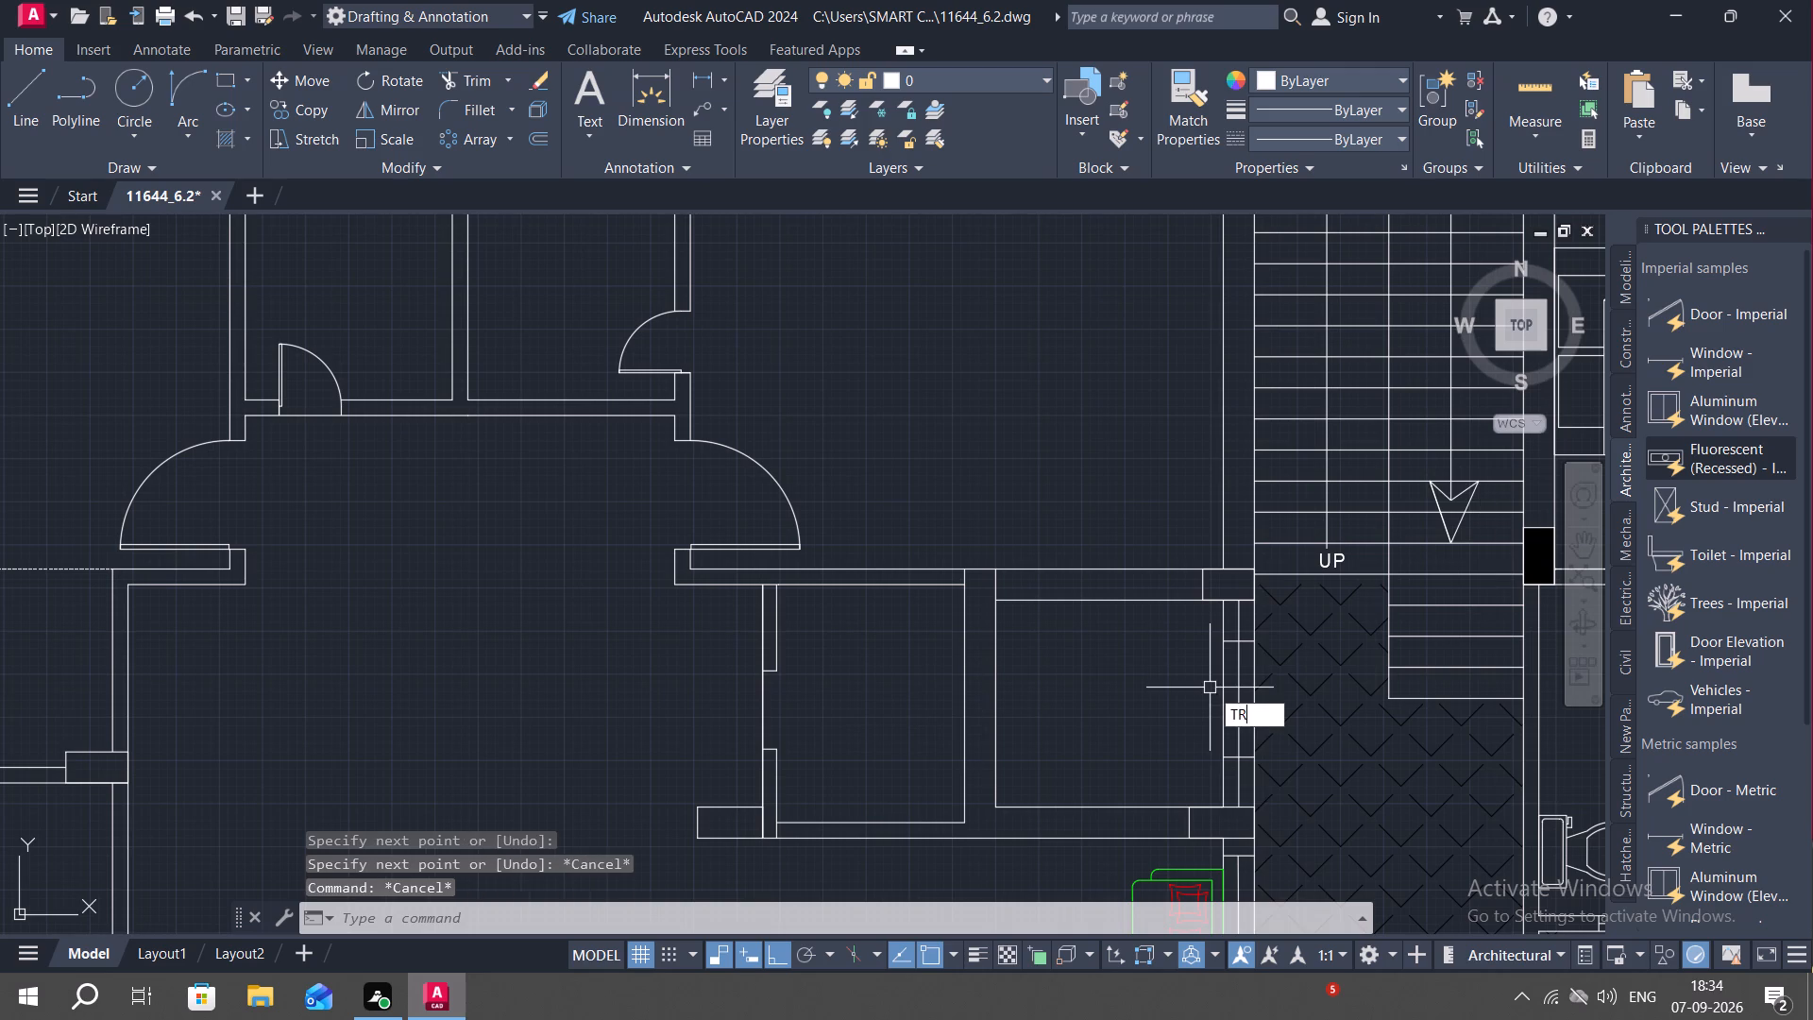
{"action": "key", "text": "space"}
{"action": "left_click", "coordinate": [1221, 698]}
{"action": "key", "text": "Escape"}
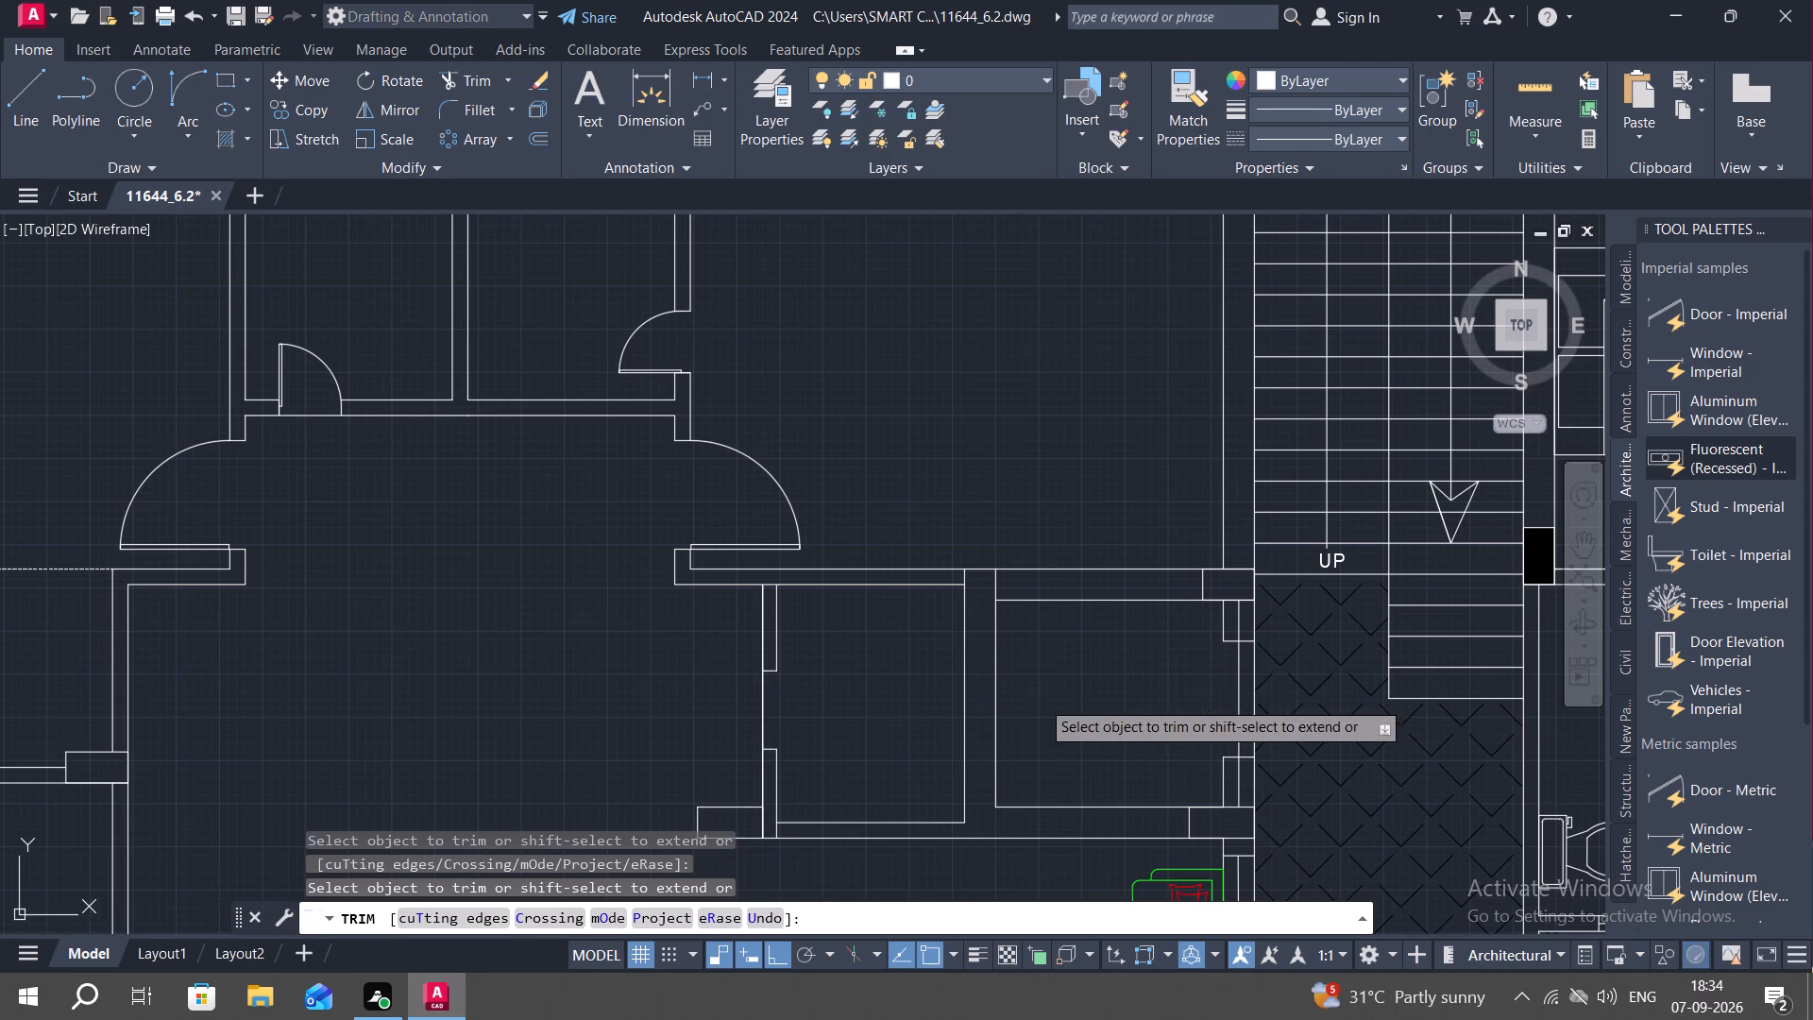
{"action": "middle_click_drag", "start_coordinate": [1084, 656], "coordinate": [1076, 690]}
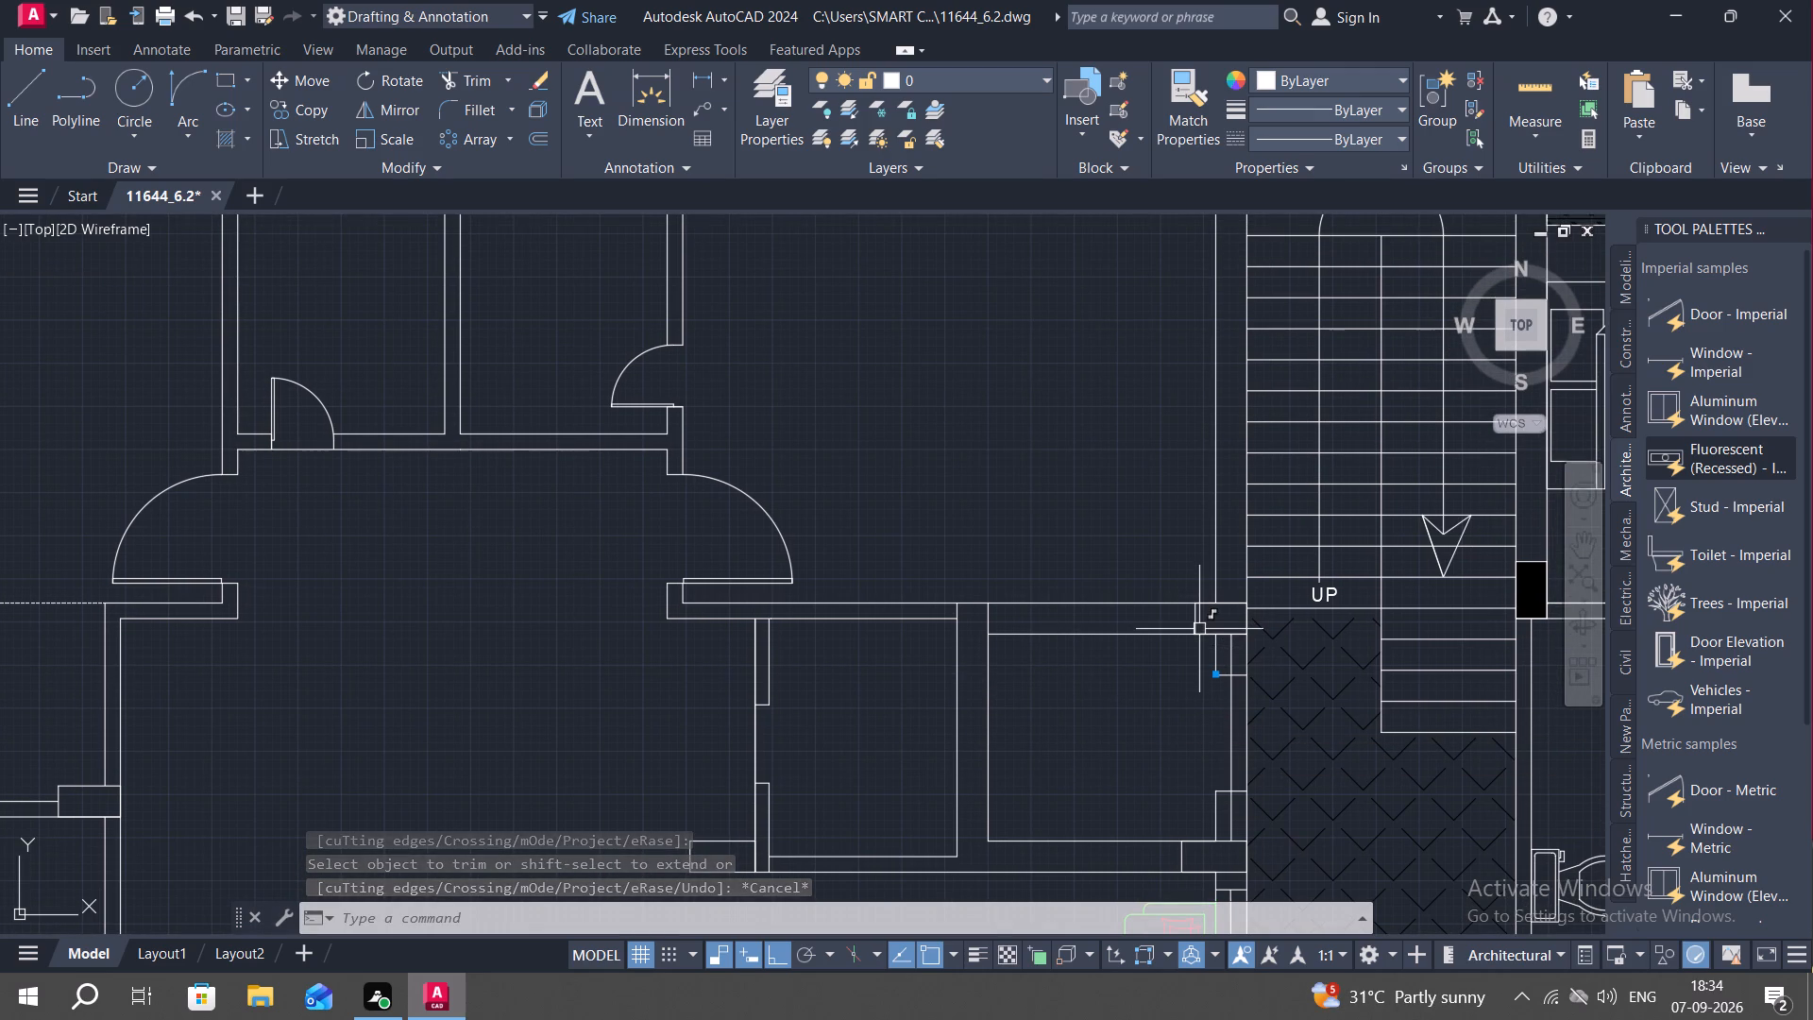
Copy the stair-side room's upper corner column straight along the wall to the partition wall at the opposite upper corner.
{"action": "key", "text": "c"}
{"action": "type", "text": "O"}
{"action": "key", "text": "space"}
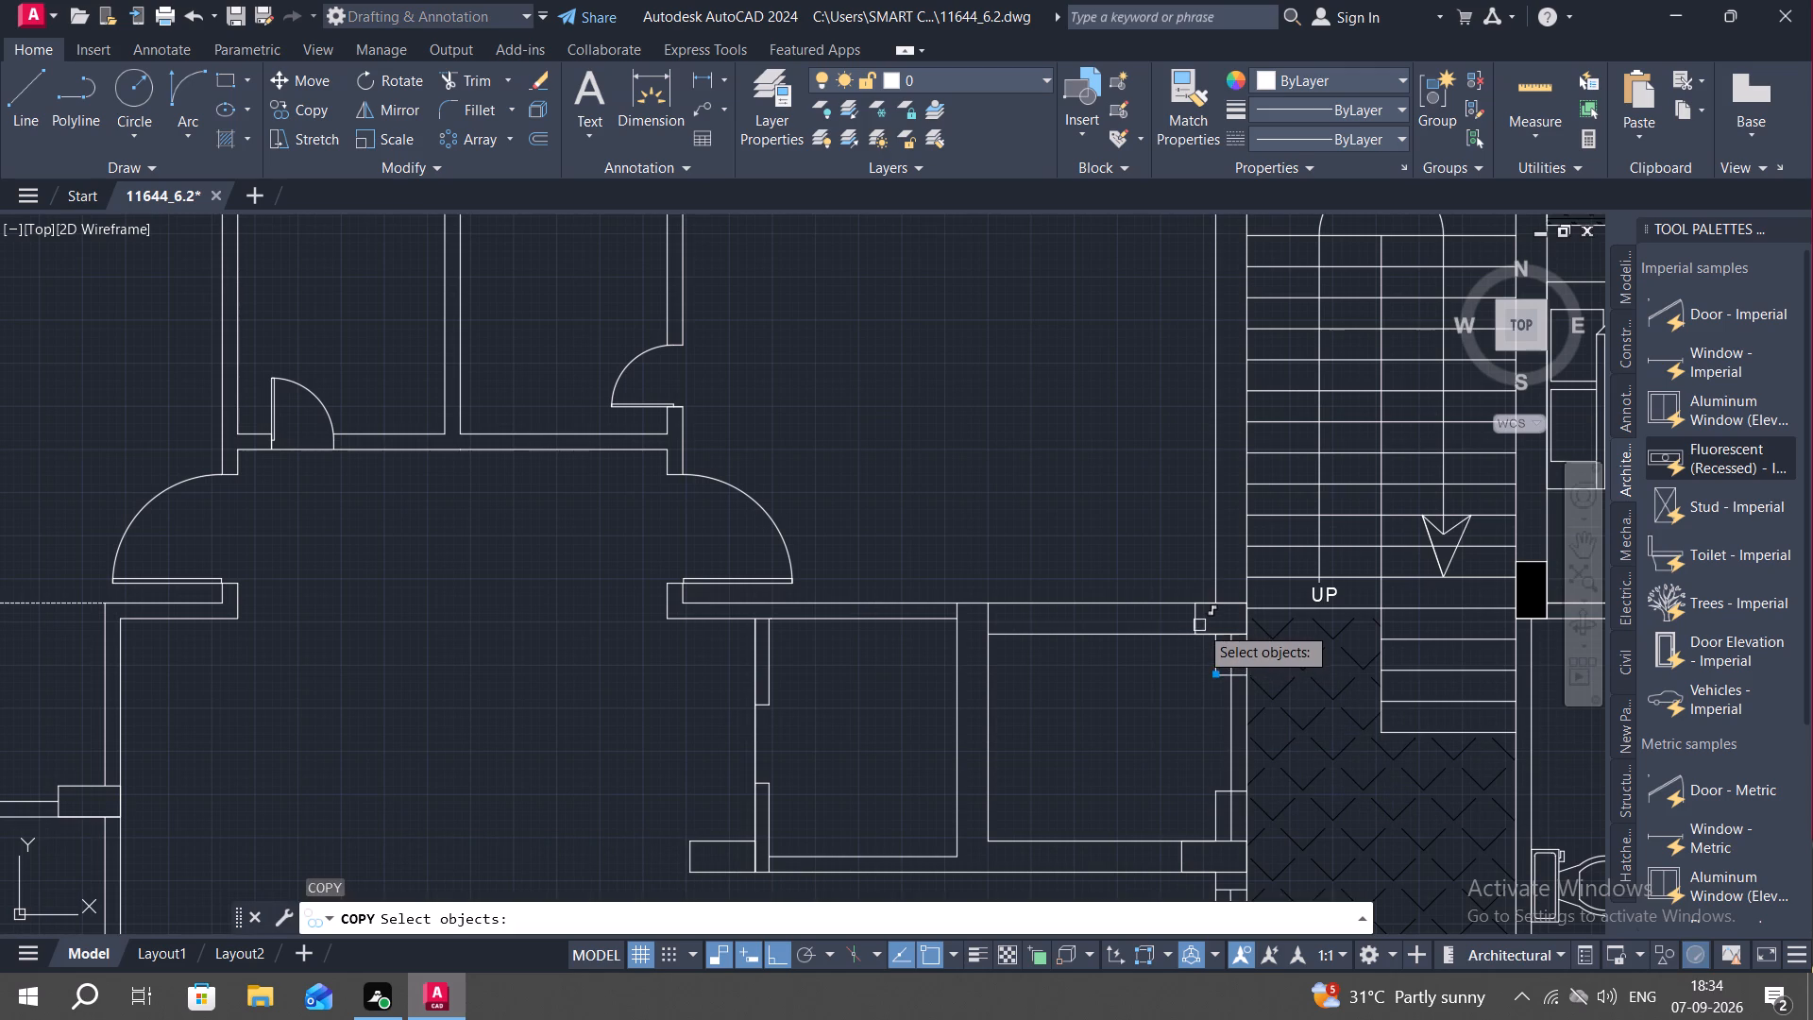
{"action": "left_click", "coordinate": [1197, 623]}
{"action": "right_click", "coordinate": [1197, 623]}
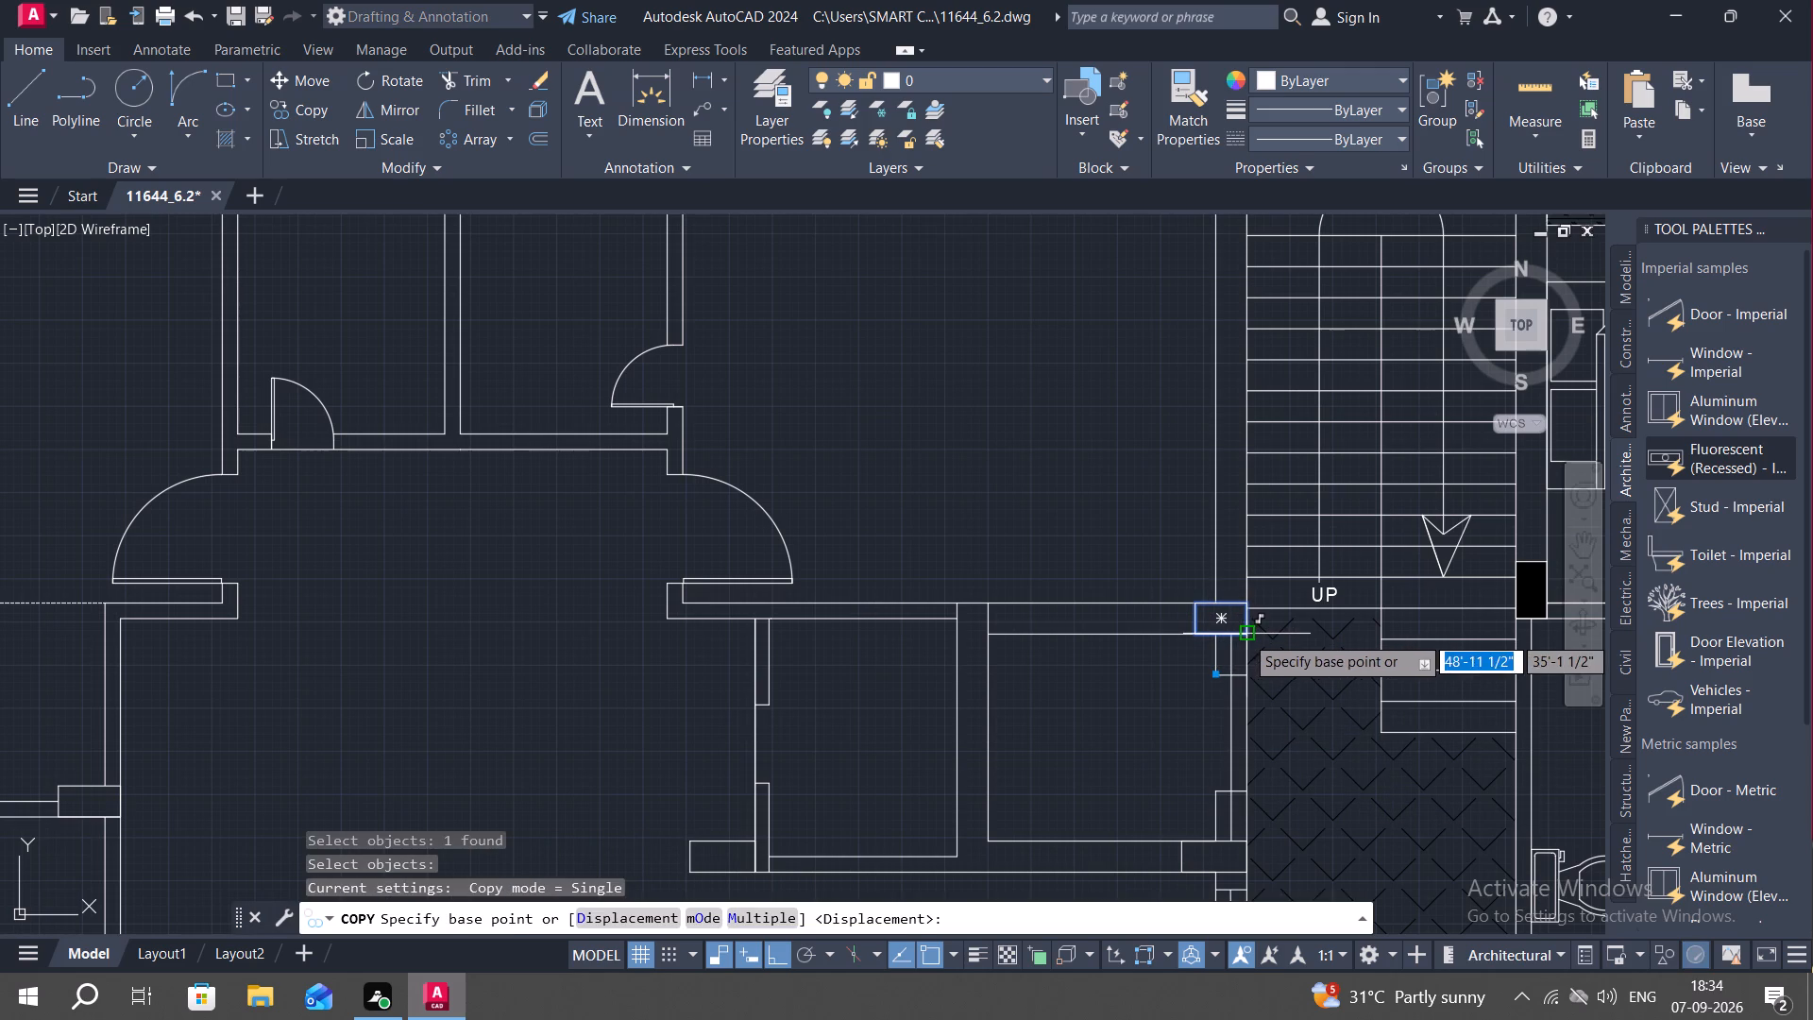
{"action": "left_click", "coordinate": [1245, 635]}
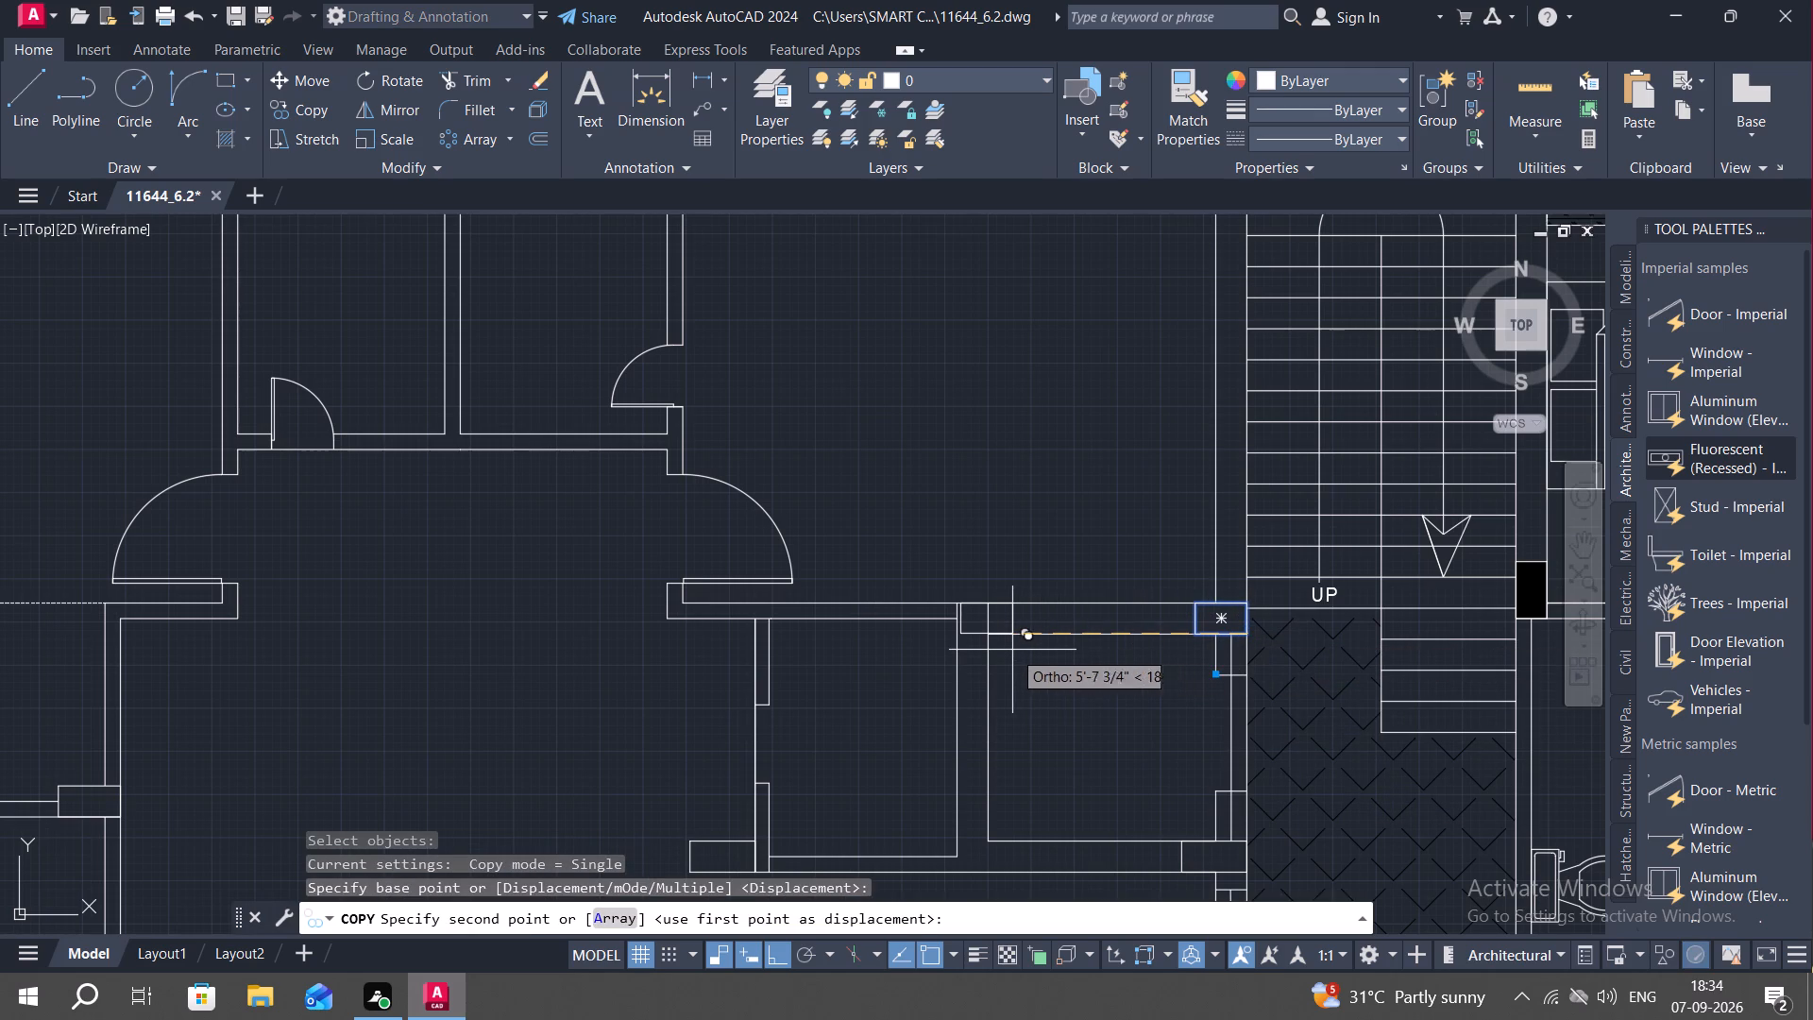
{"action": "left_click", "coordinate": [1008, 650]}
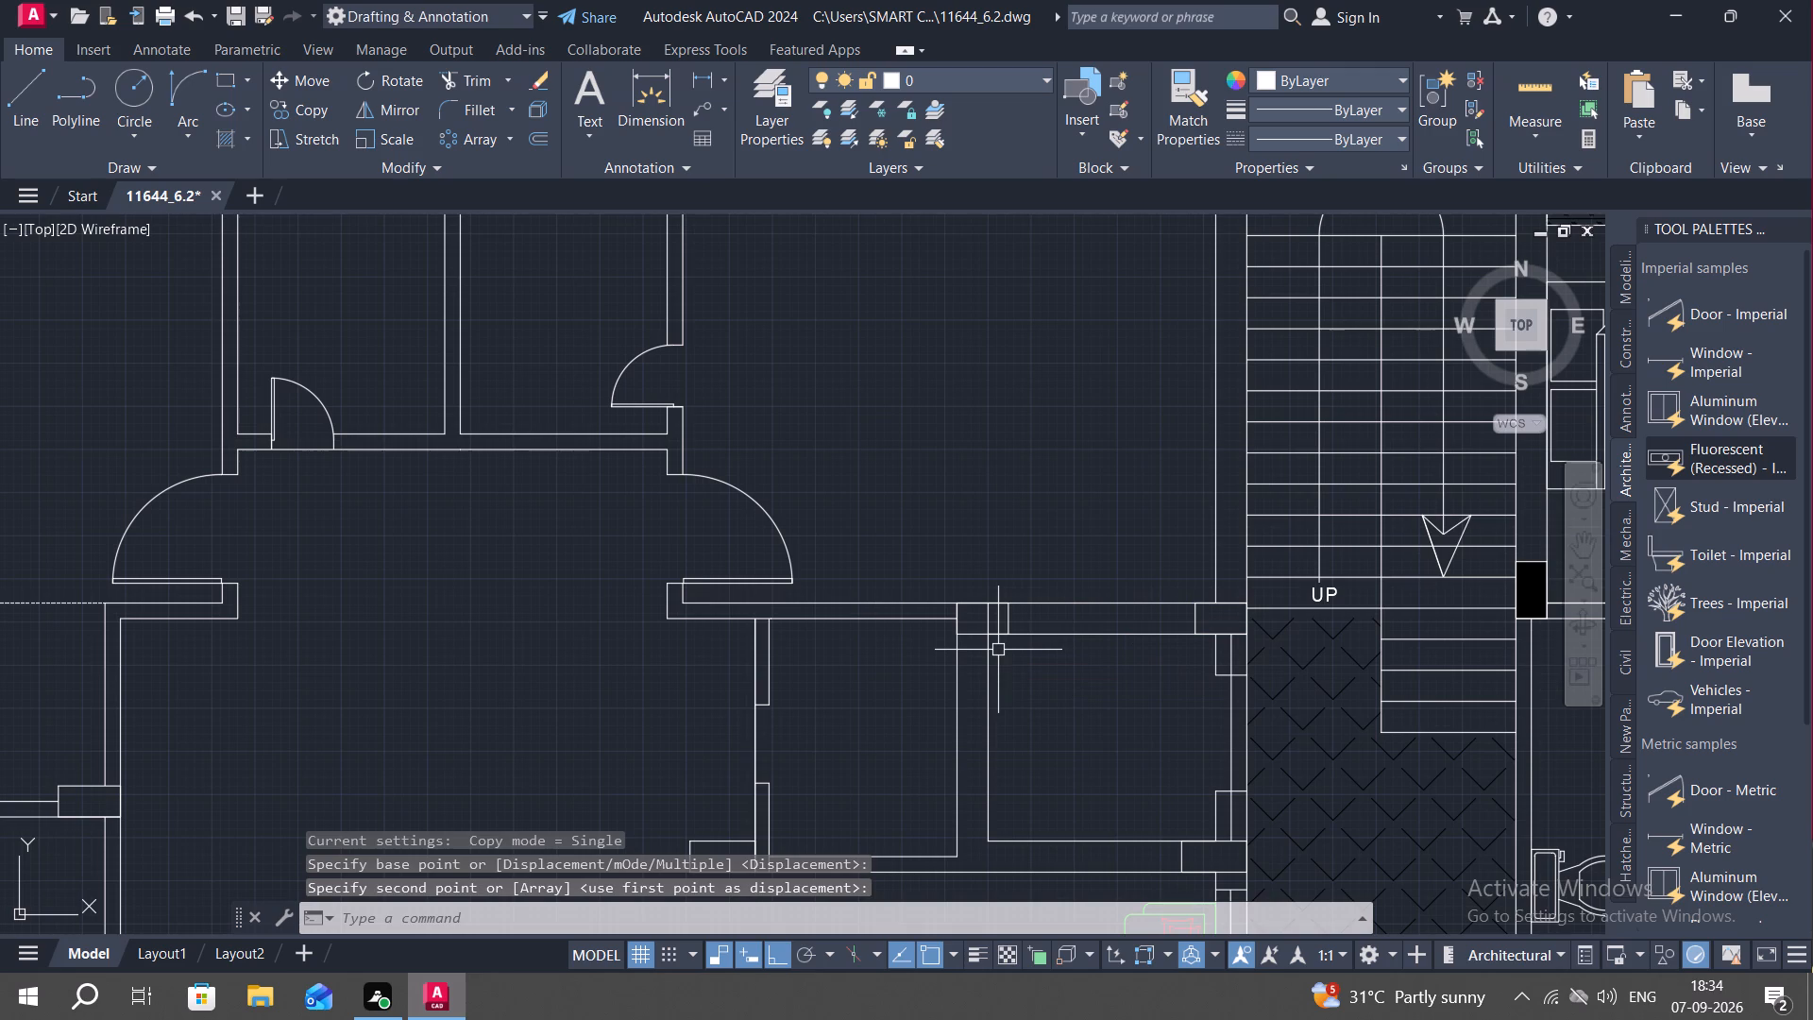
{"action": "key", "text": "Escape"}
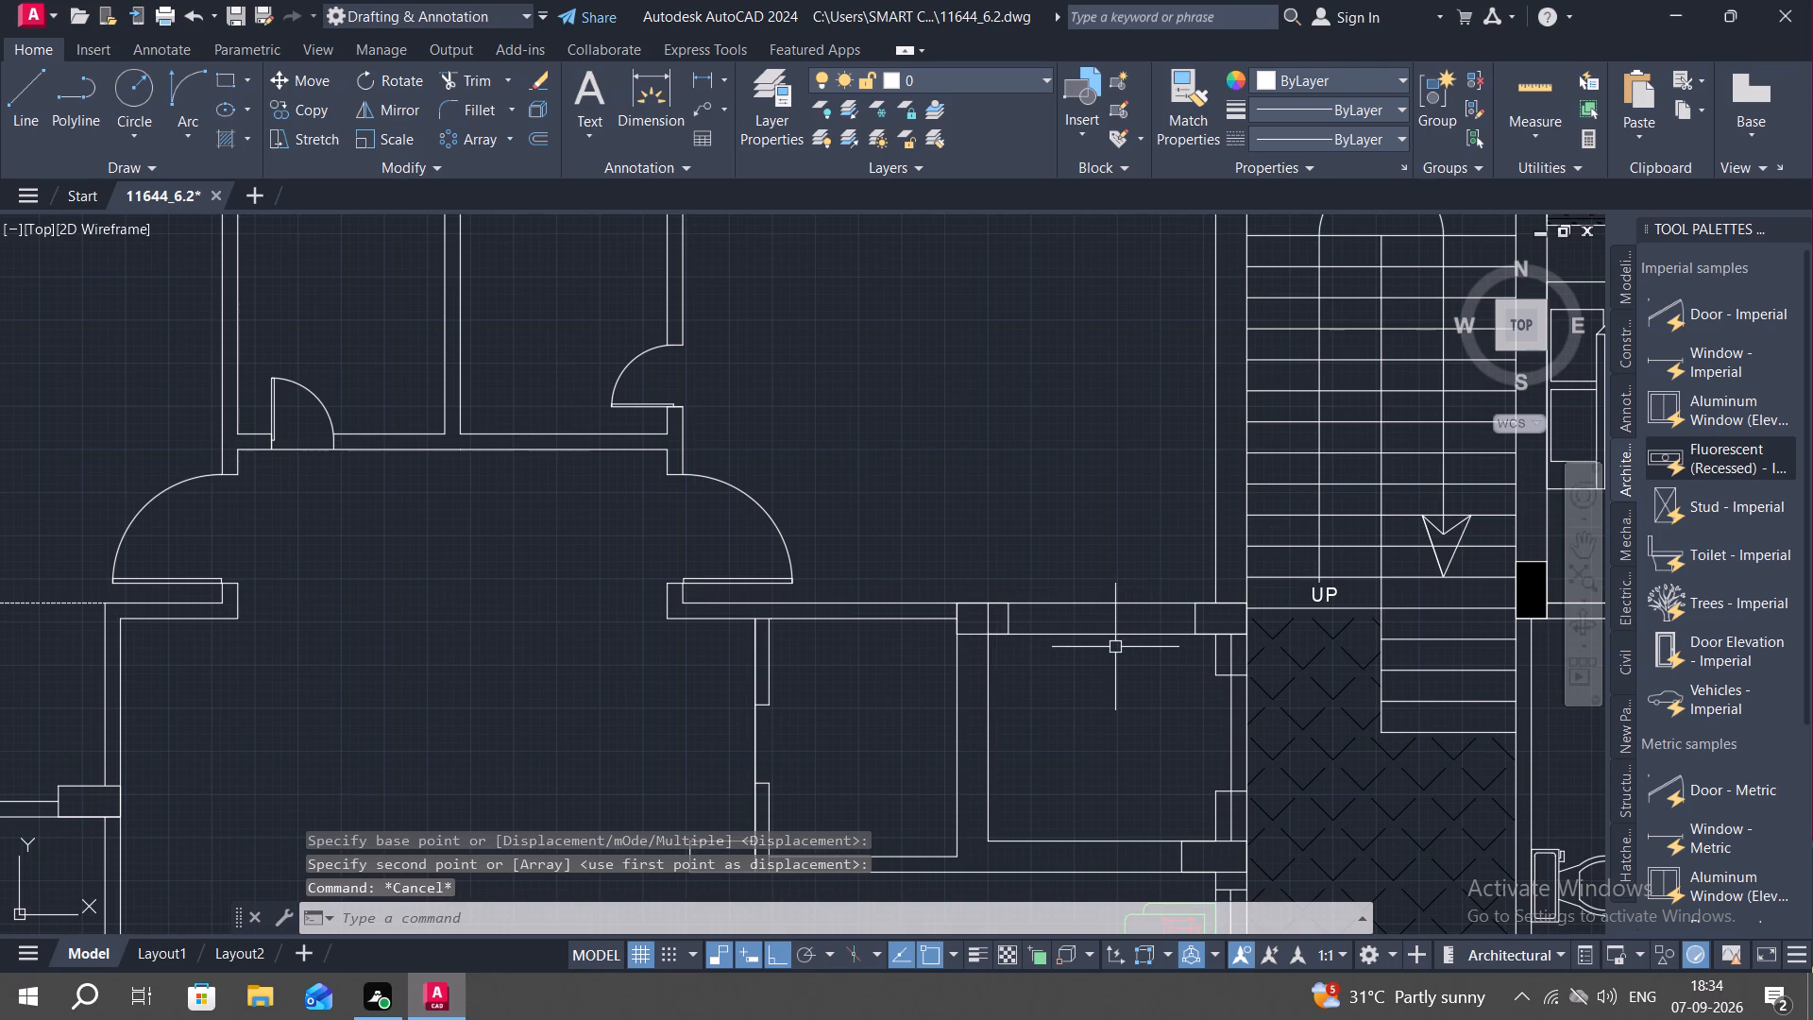
Trim the partition's vertical wall line running through the newly copied column.
{"action": "type", "text": "TR"}
{"action": "key", "text": "space"}
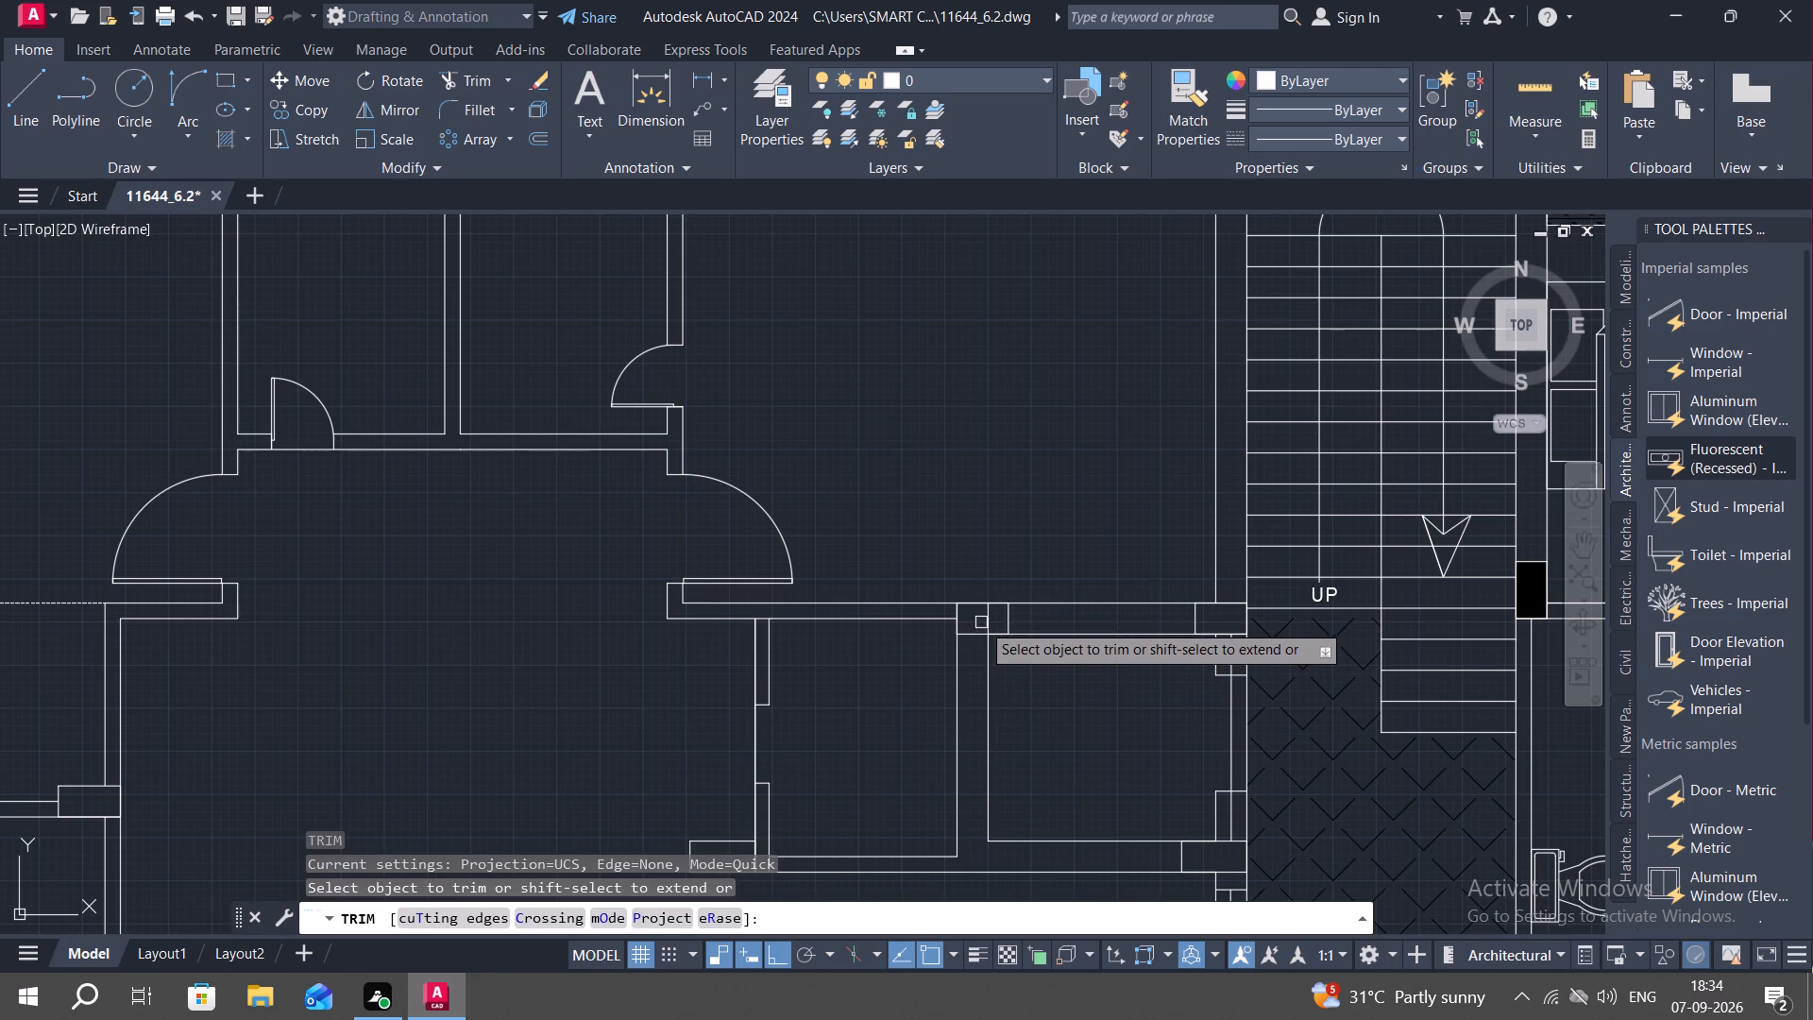
{"action": "left_click", "coordinate": [988, 620]}
{"action": "scroll", "coordinate": [917, 447], "scroll_direction": "down", "scroll_amount": 2}
{"action": "middle_click_drag", "start_coordinate": [926, 416], "coordinate": [1018, 639]}
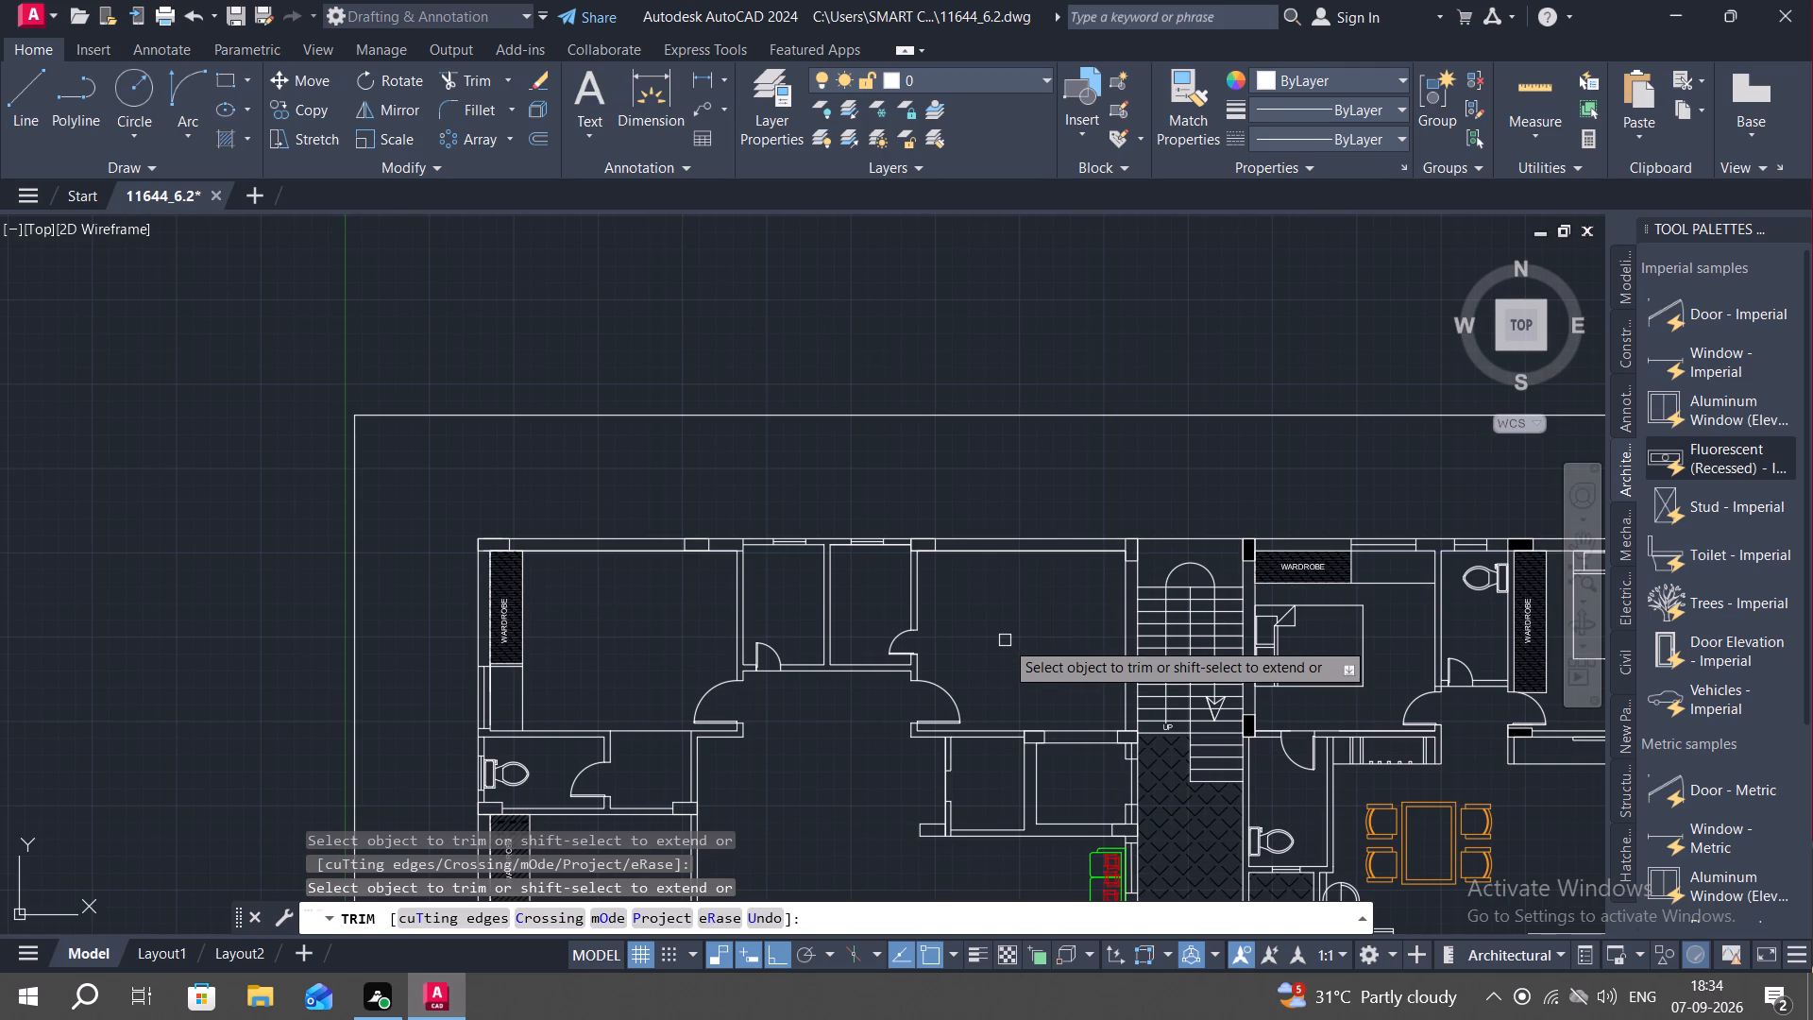
{"action": "key", "text": "space"}
Copy the toilet from the far-left bathroom into the right one of the two adjoining small rooms, against their dividing wall.
{"action": "type", "text": "CO"}
{"action": "key", "text": "space"}
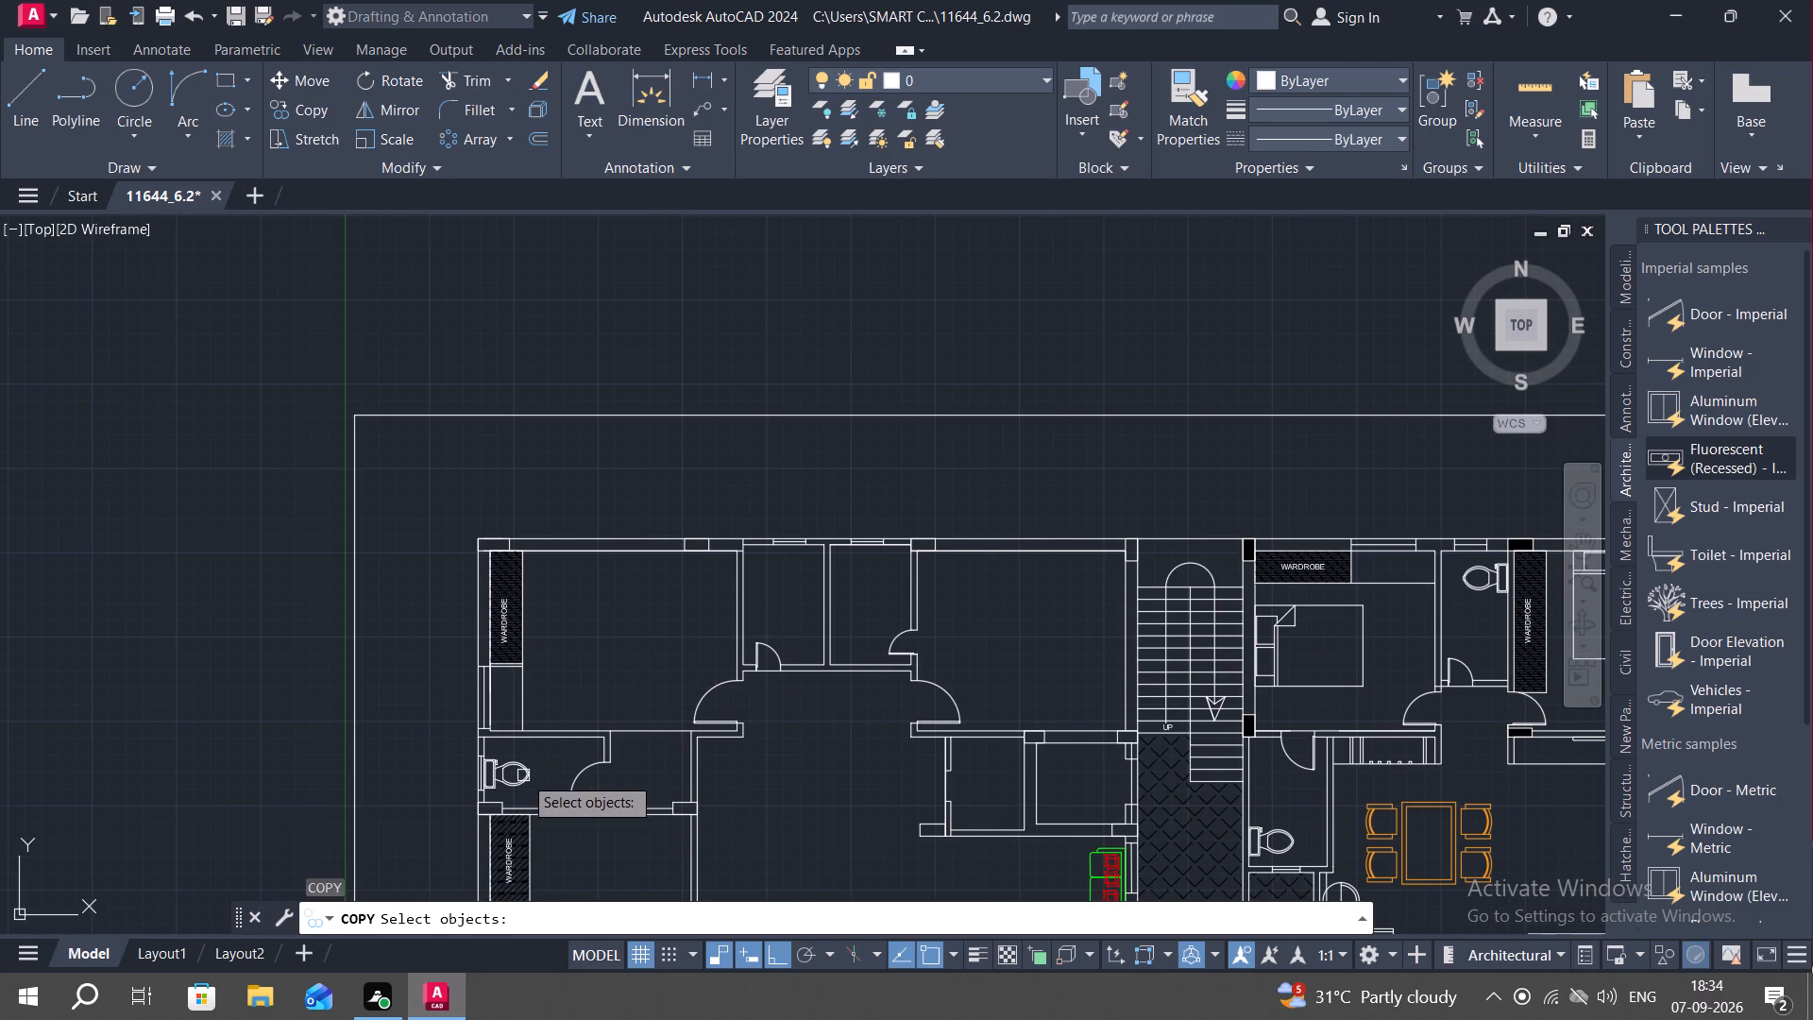
{"action": "left_click", "coordinate": [523, 775]}
{"action": "right_click", "coordinate": [523, 775]}
{"action": "left_click", "coordinate": [523, 775]}
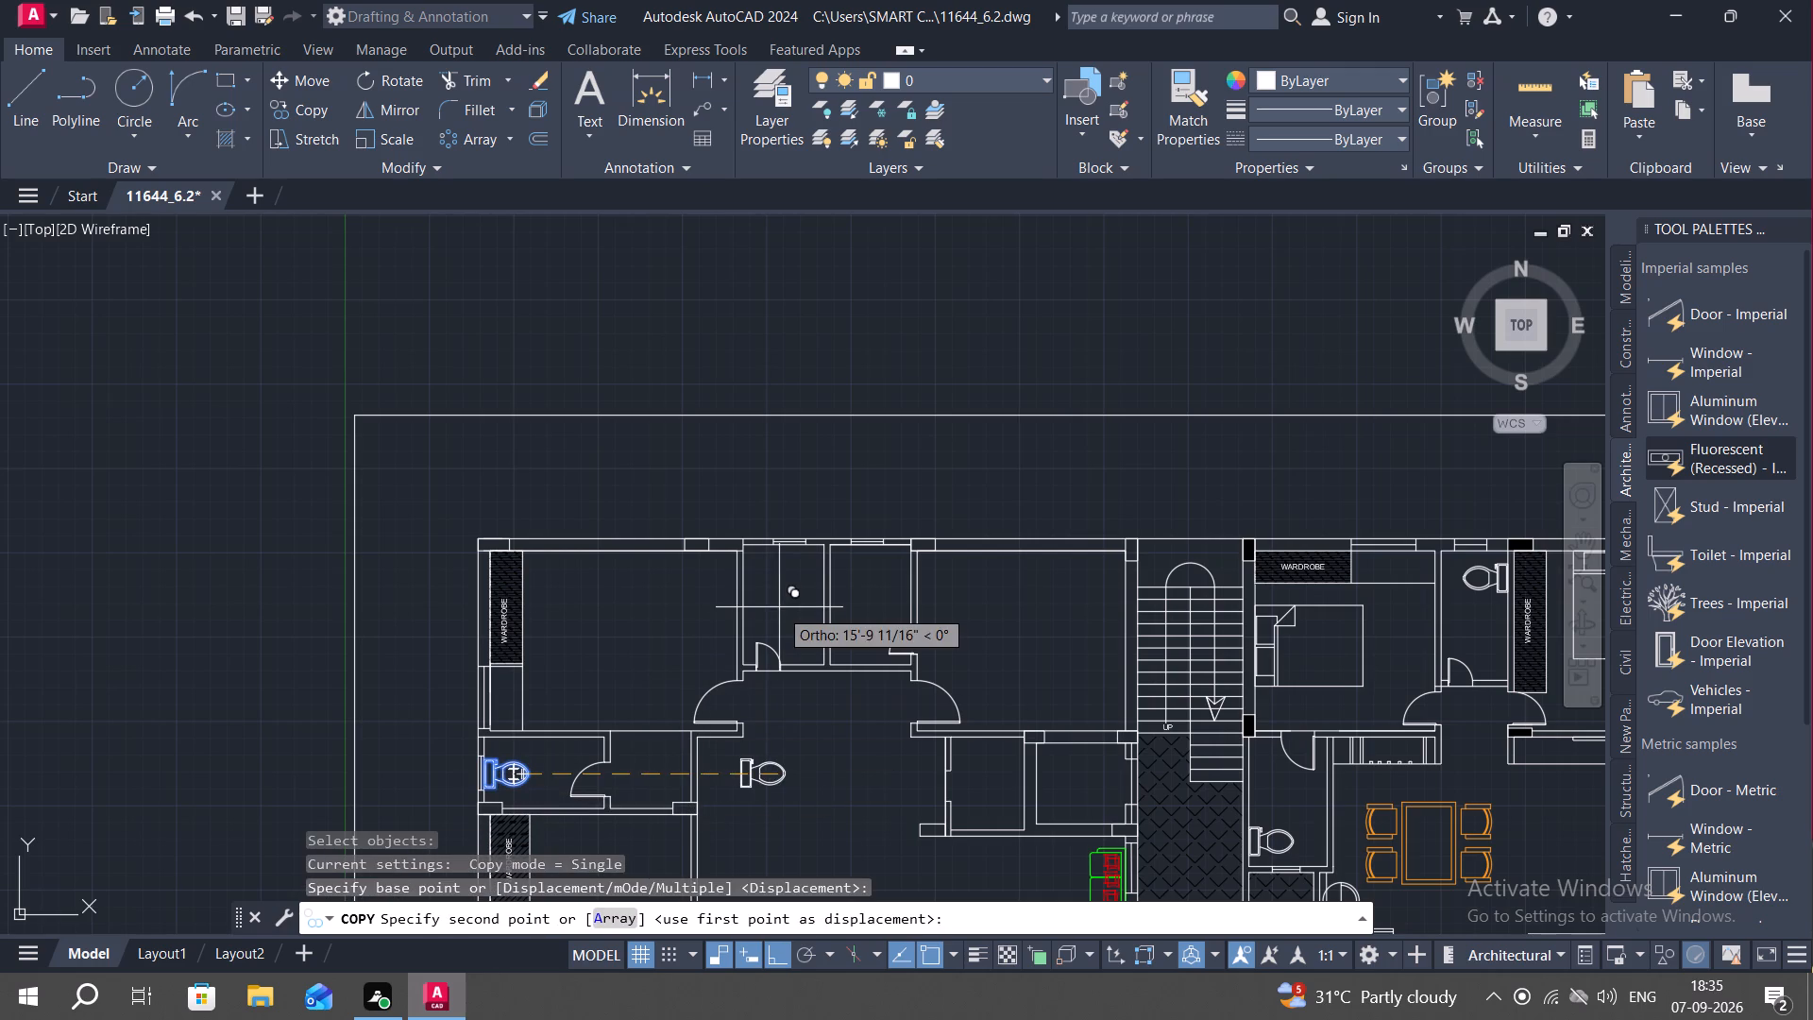
{"action": "key", "text": "F8"}
{"action": "scroll", "coordinate": [867, 594], "scroll_direction": "up", "scroll_amount": 2}
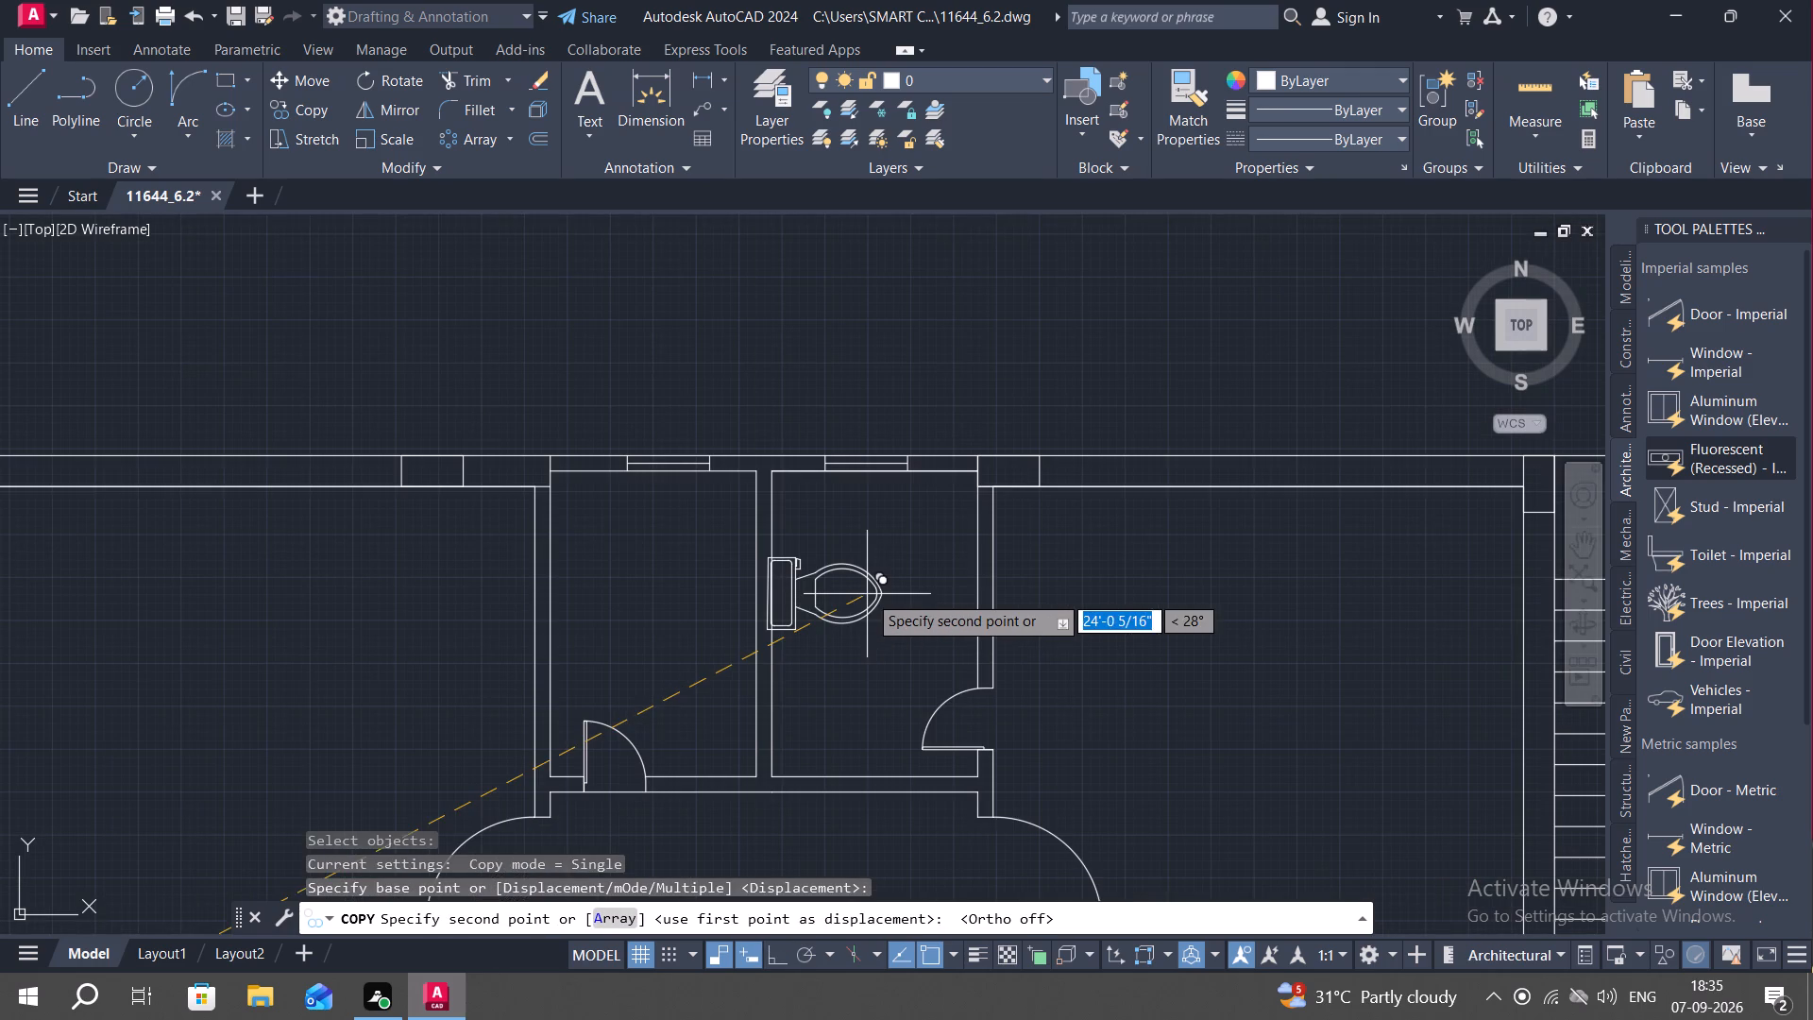
{"action": "left_click", "coordinate": [872, 592]}
{"action": "scroll", "coordinate": [871, 596], "scroll_direction": "down", "scroll_amount": 2}
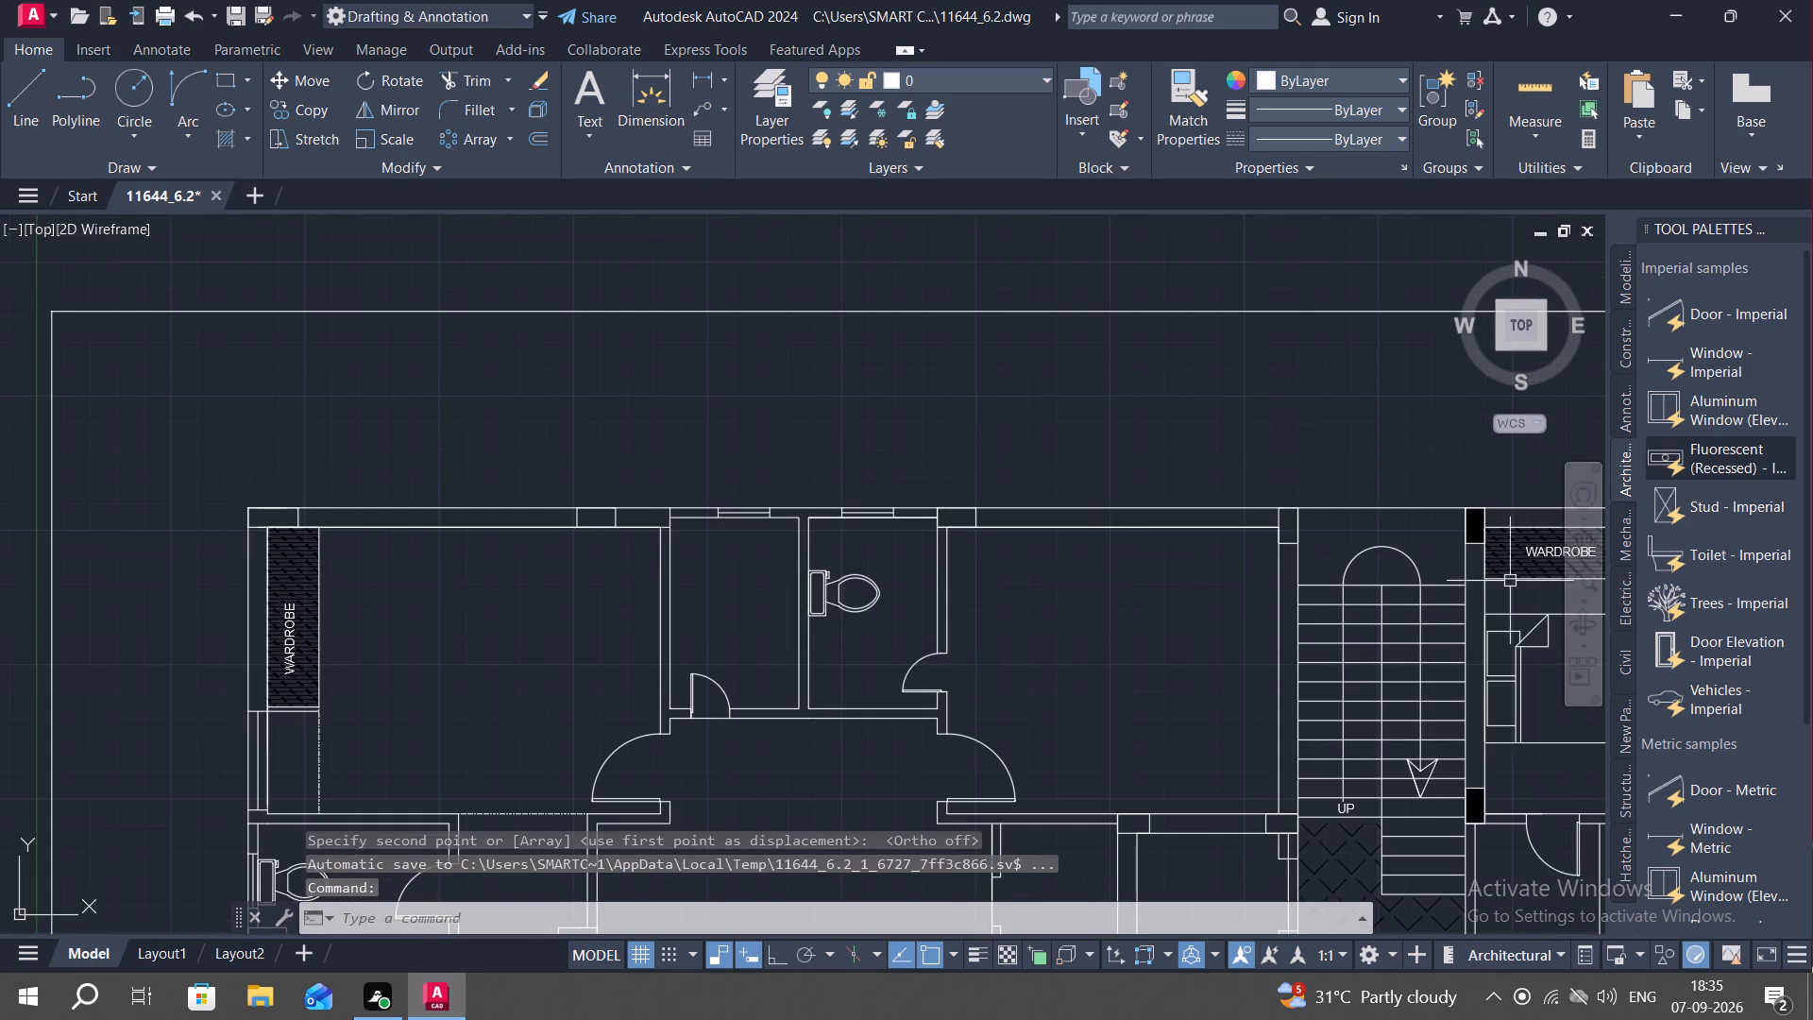
Copy the toilet from the bathroom between the two wardrobe bedrooms into the left small room, back-to-back with the other toilet.
{"action": "middle_click_drag", "start_coordinate": [1503, 583], "coordinate": [1183, 579]}
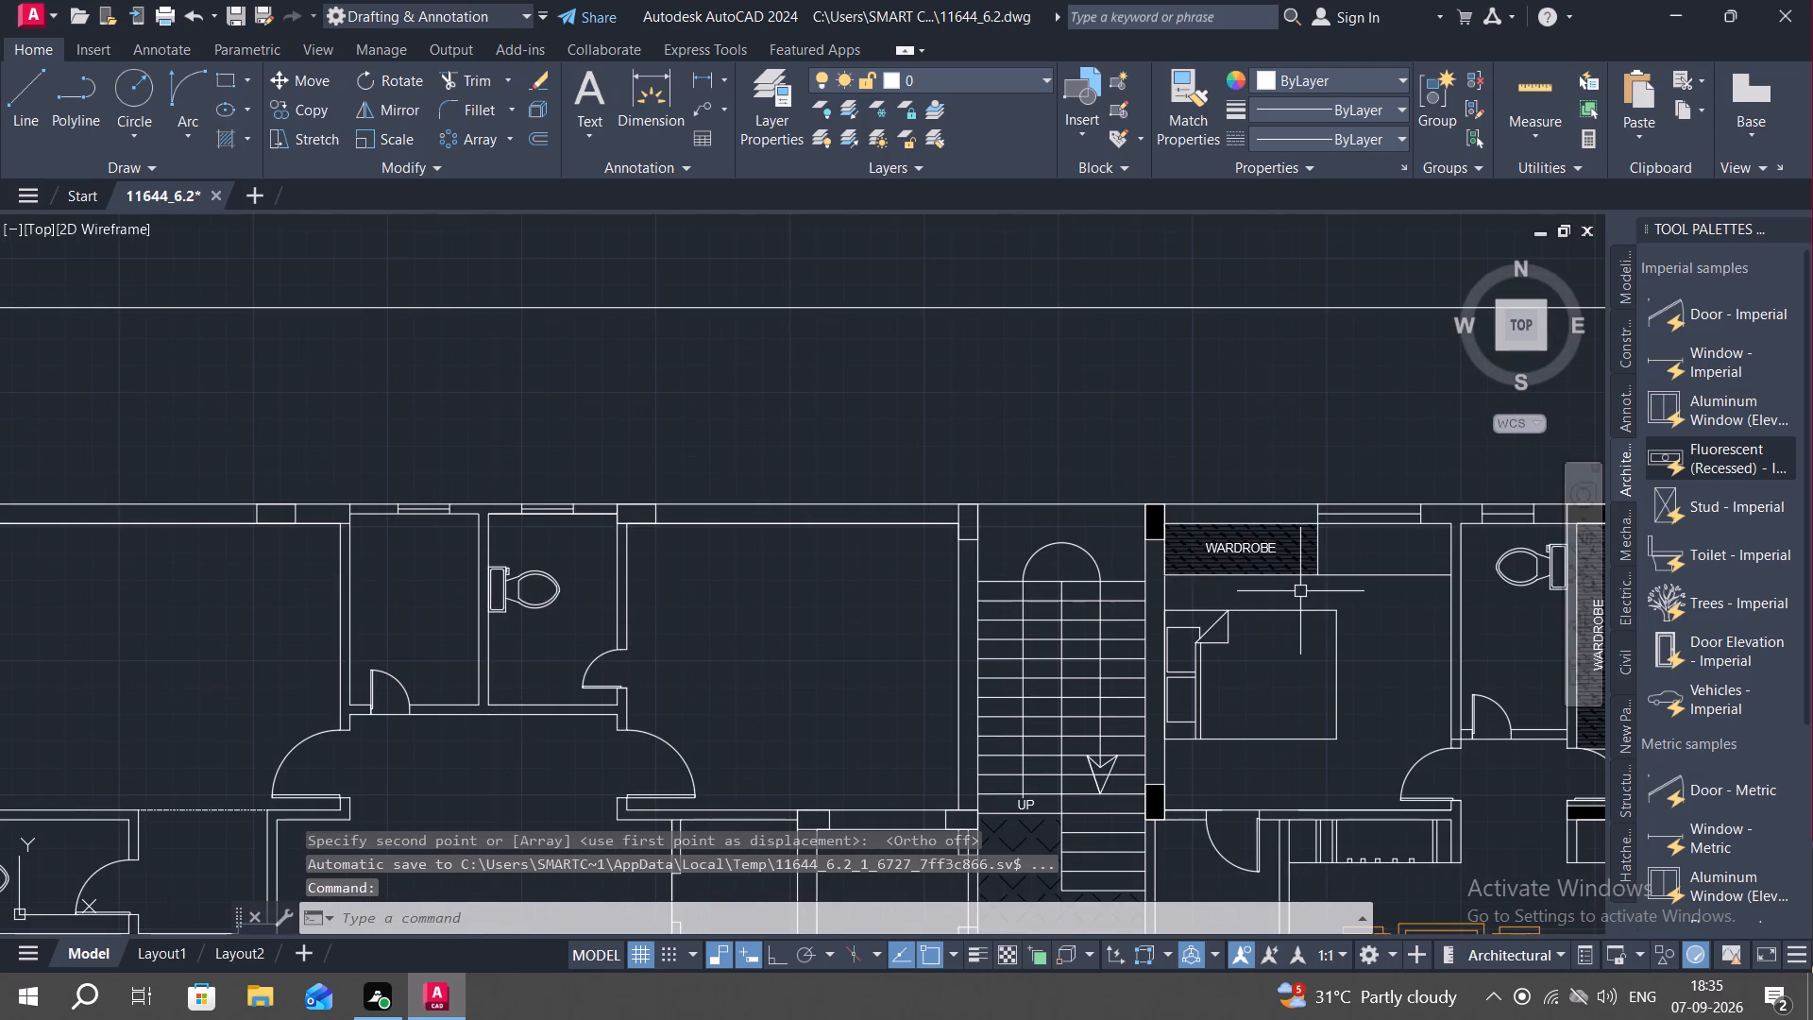
{"action": "type", "text": "CO"}
{"action": "key", "text": "space"}
{"action": "middle_click_drag", "start_coordinate": [1355, 586], "coordinate": [1284, 567]}
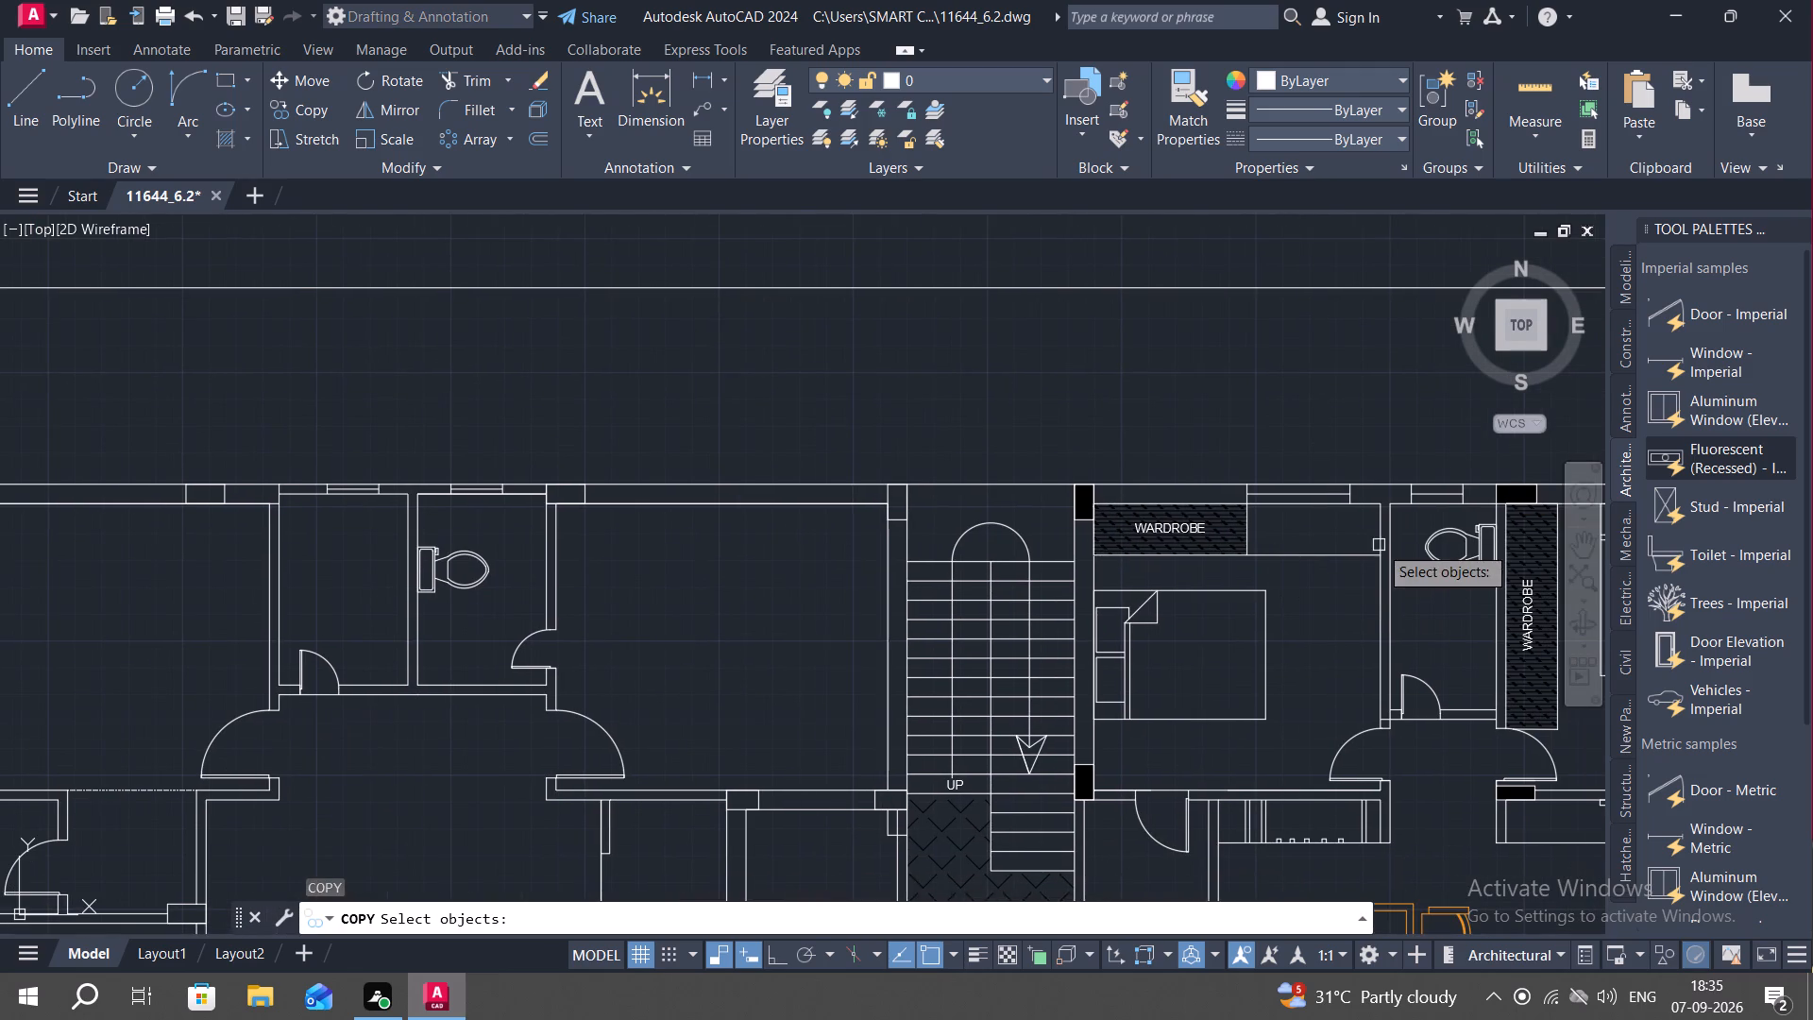
{"action": "left_click", "coordinate": [1426, 552]}
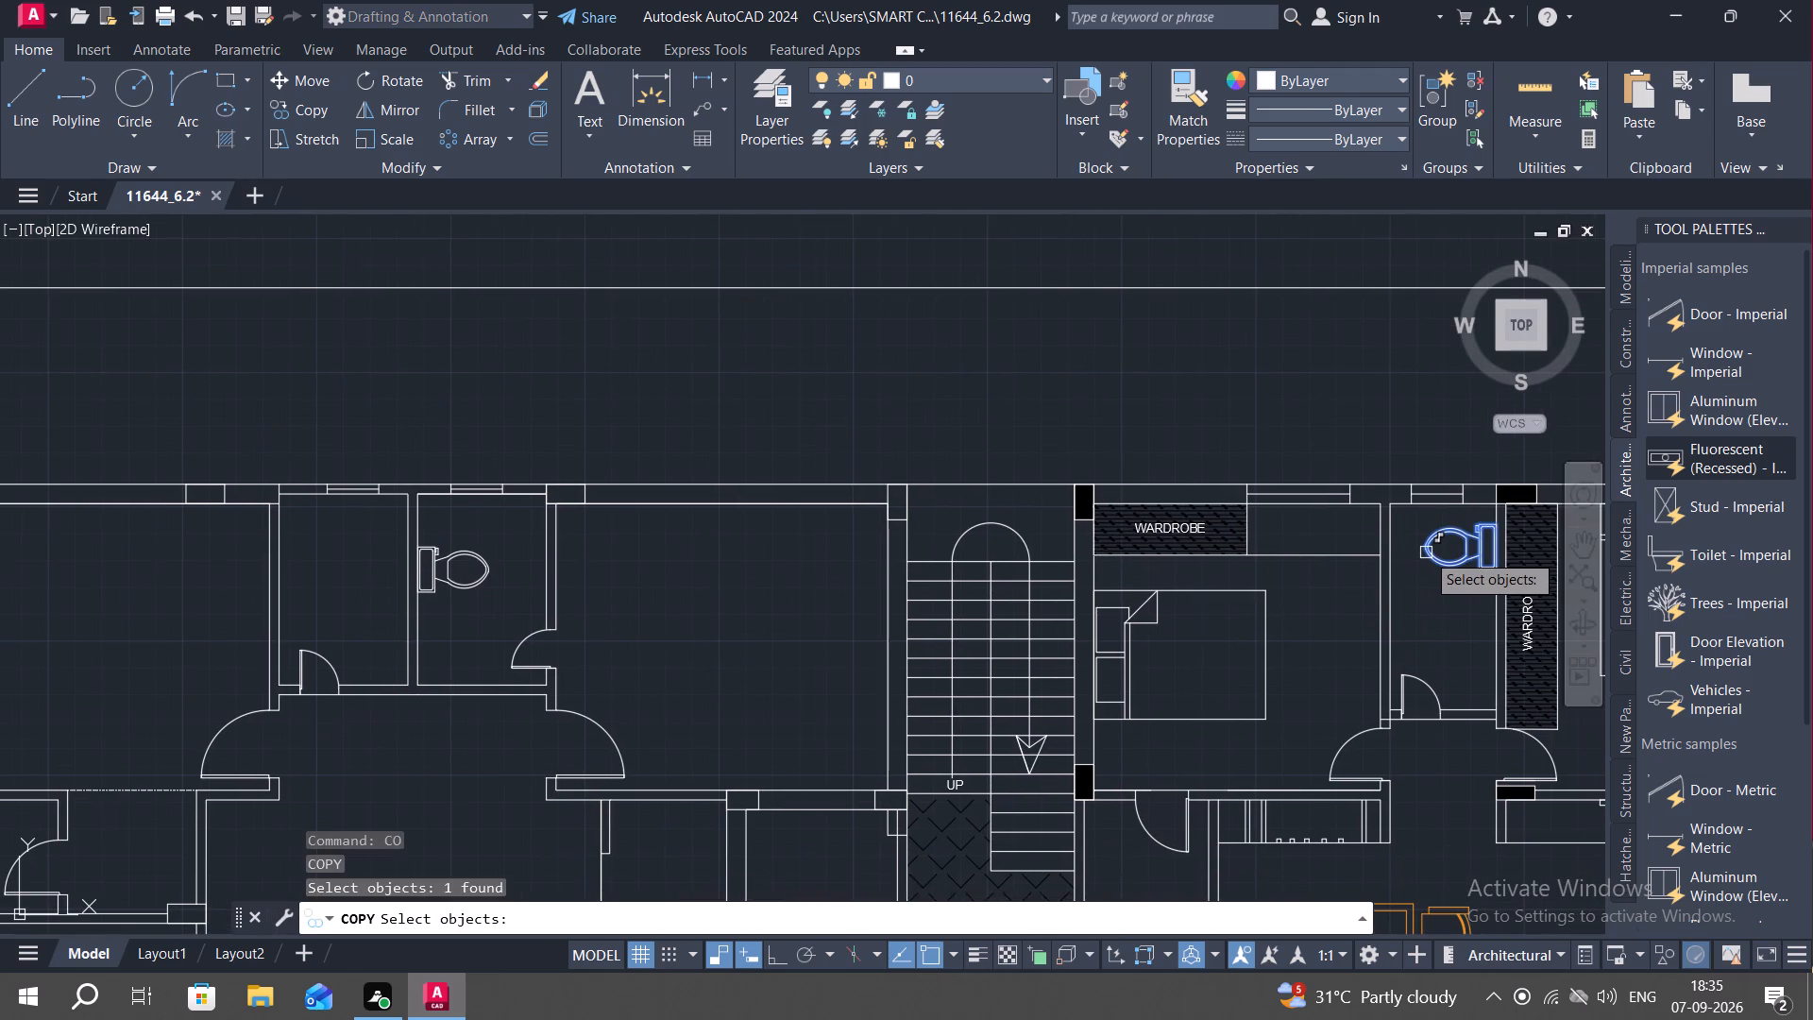
{"action": "right_click", "coordinate": [1426, 552]}
{"action": "scroll", "coordinate": [1467, 560], "scroll_direction": "up", "scroll_amount": 2}
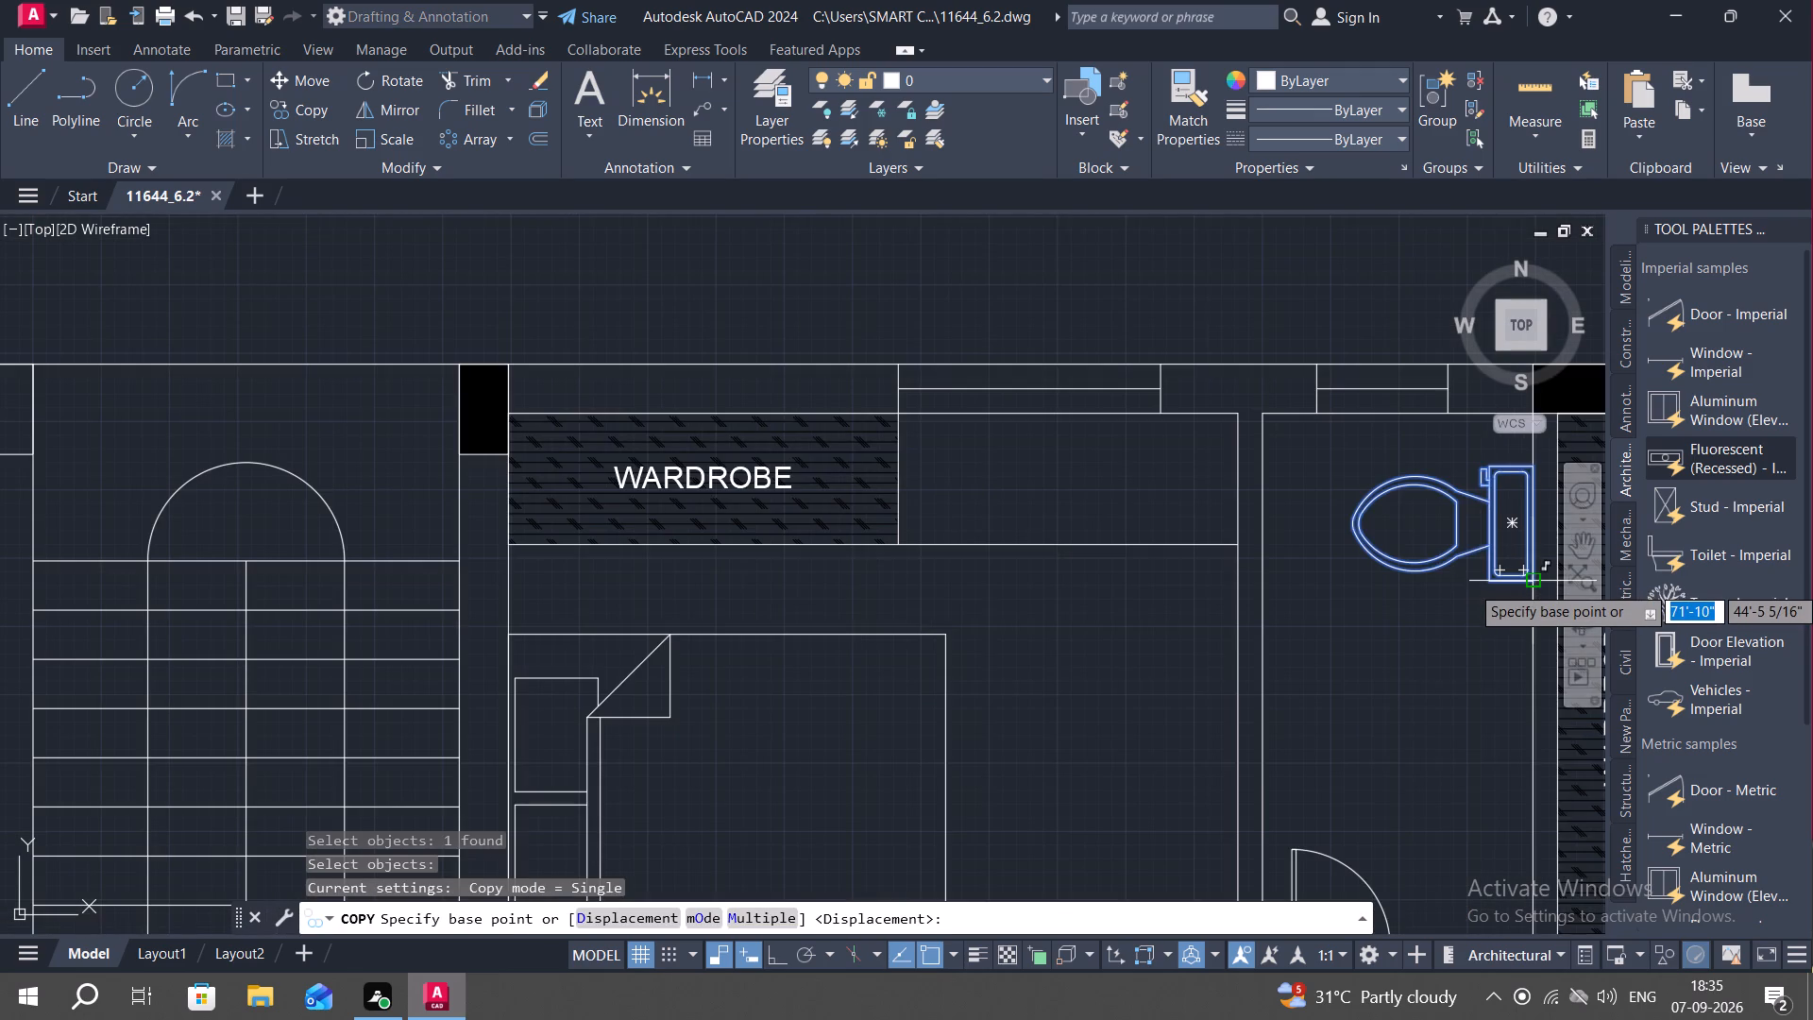
{"action": "left_click", "coordinate": [1533, 585]}
{"action": "scroll", "coordinate": [1031, 632], "scroll_direction": "down", "scroll_amount": 2}
{"action": "middle_click_drag", "start_coordinate": [690, 641], "coordinate": [832, 624]}
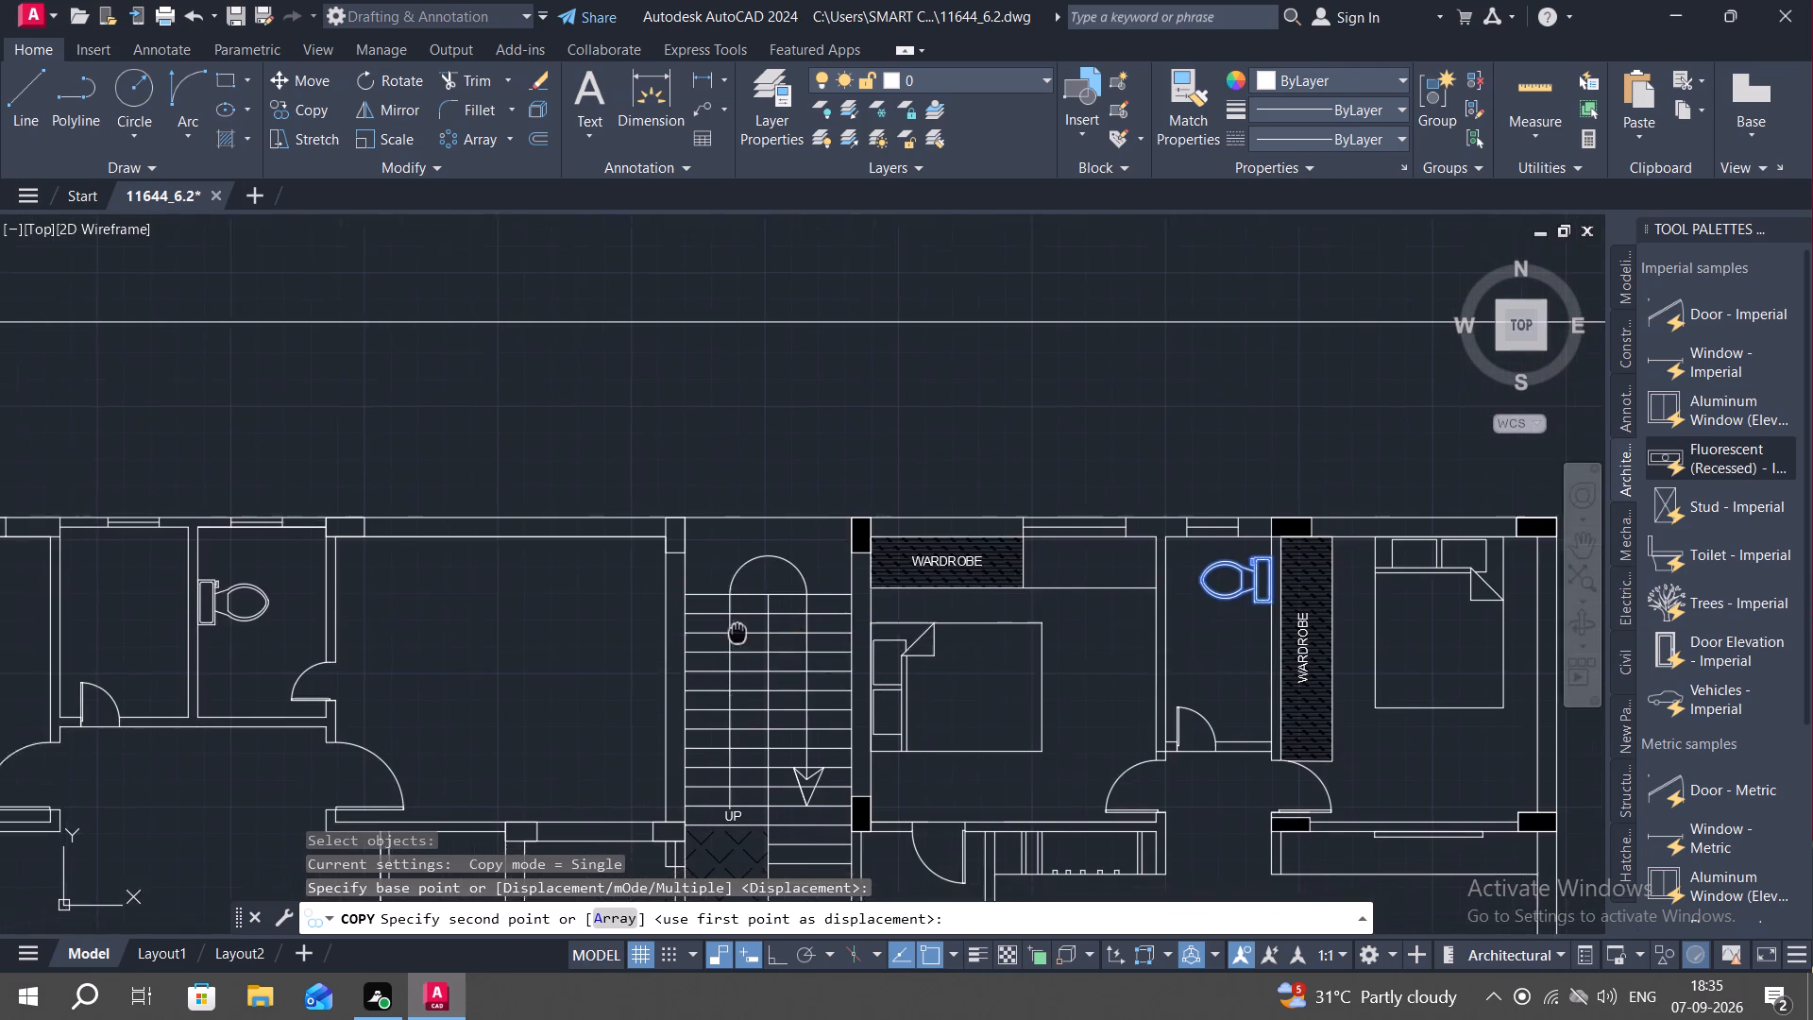
{"action": "middle_click_drag", "start_coordinate": [832, 624], "coordinate": [991, 620]}
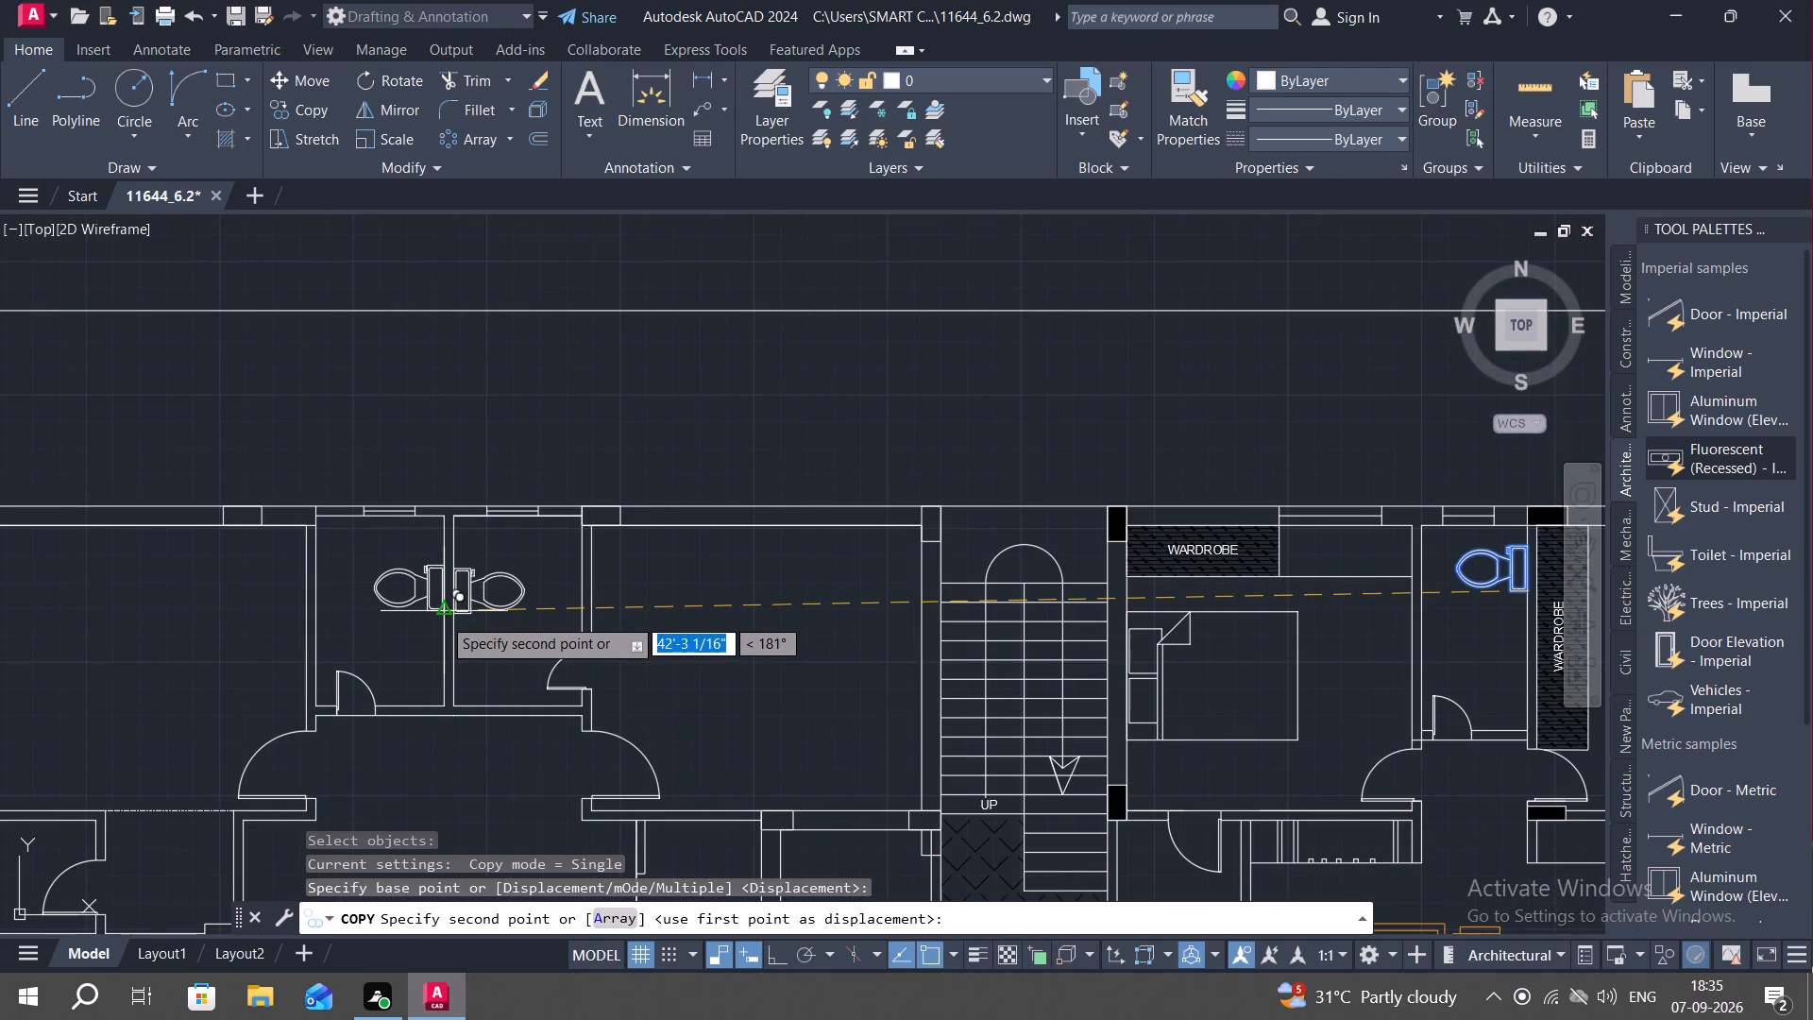
{"action": "left_click", "coordinate": [440, 617]}
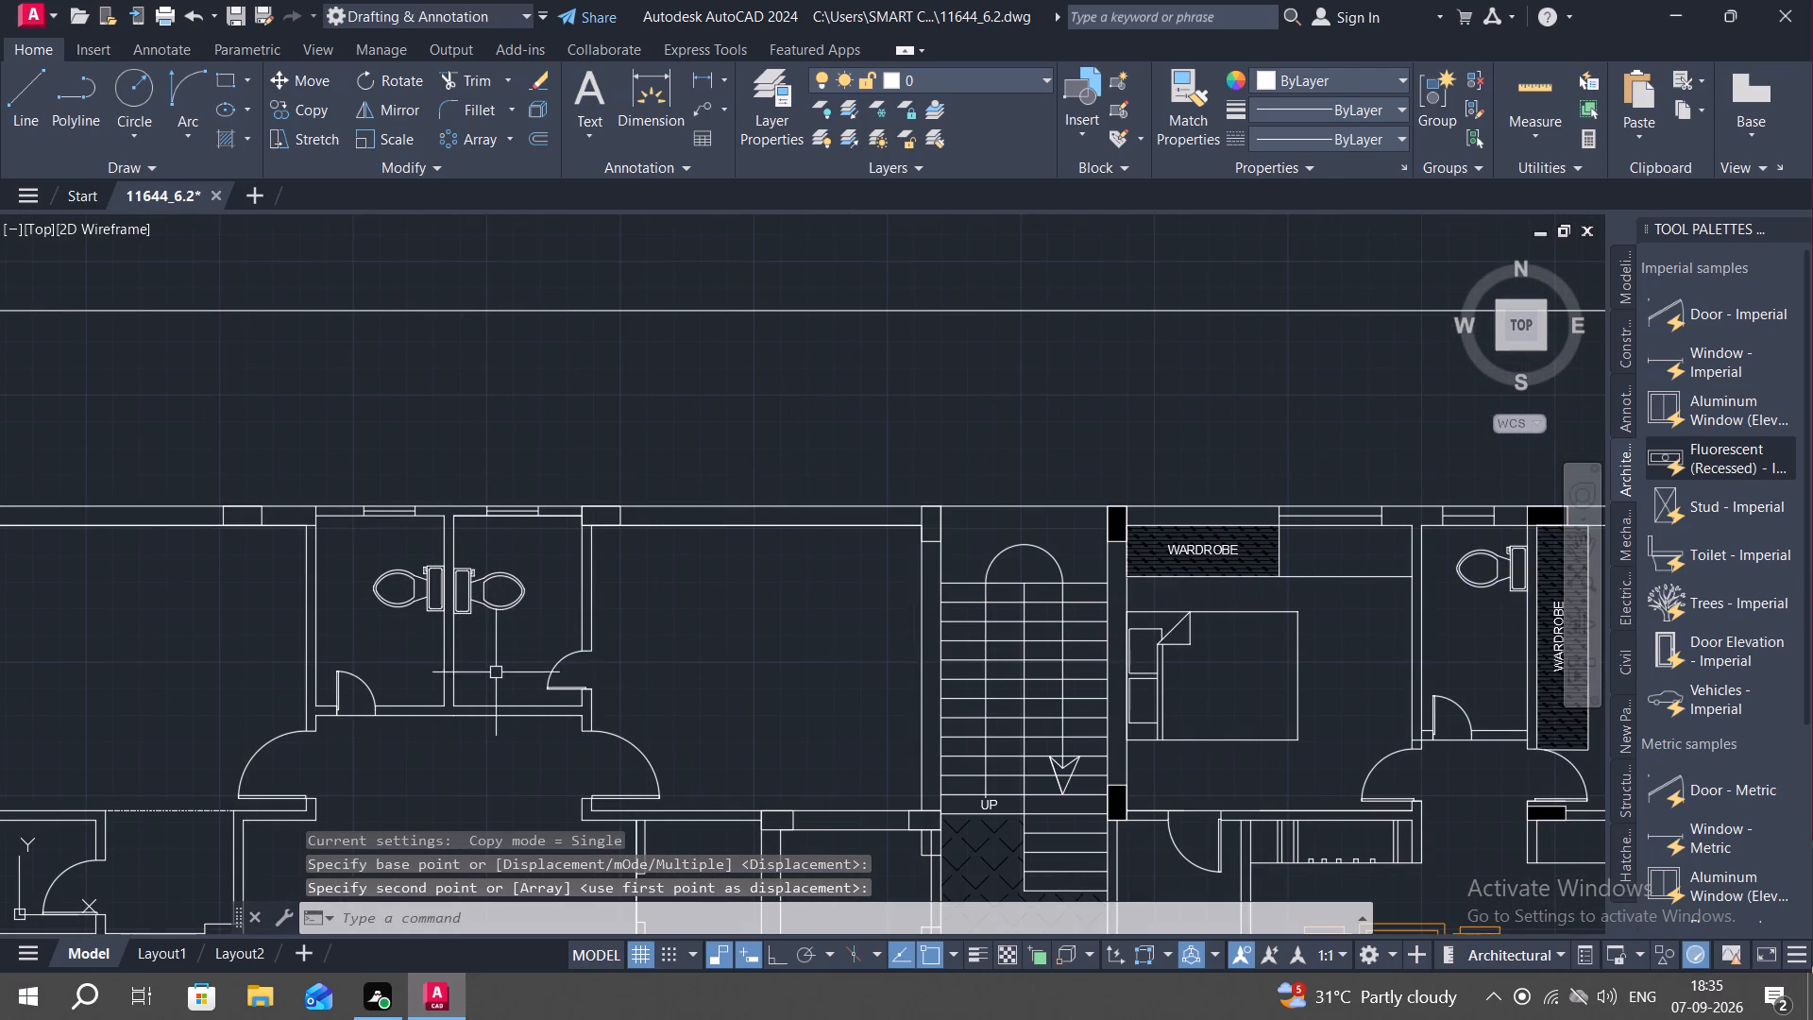
Insert the Sink-single - 30 in top block from the DesignCenter's Kitchens.dwg into the left wardrobe room.
{"action": "middle_click_drag", "start_coordinate": [499, 666], "coordinate": [562, 569]}
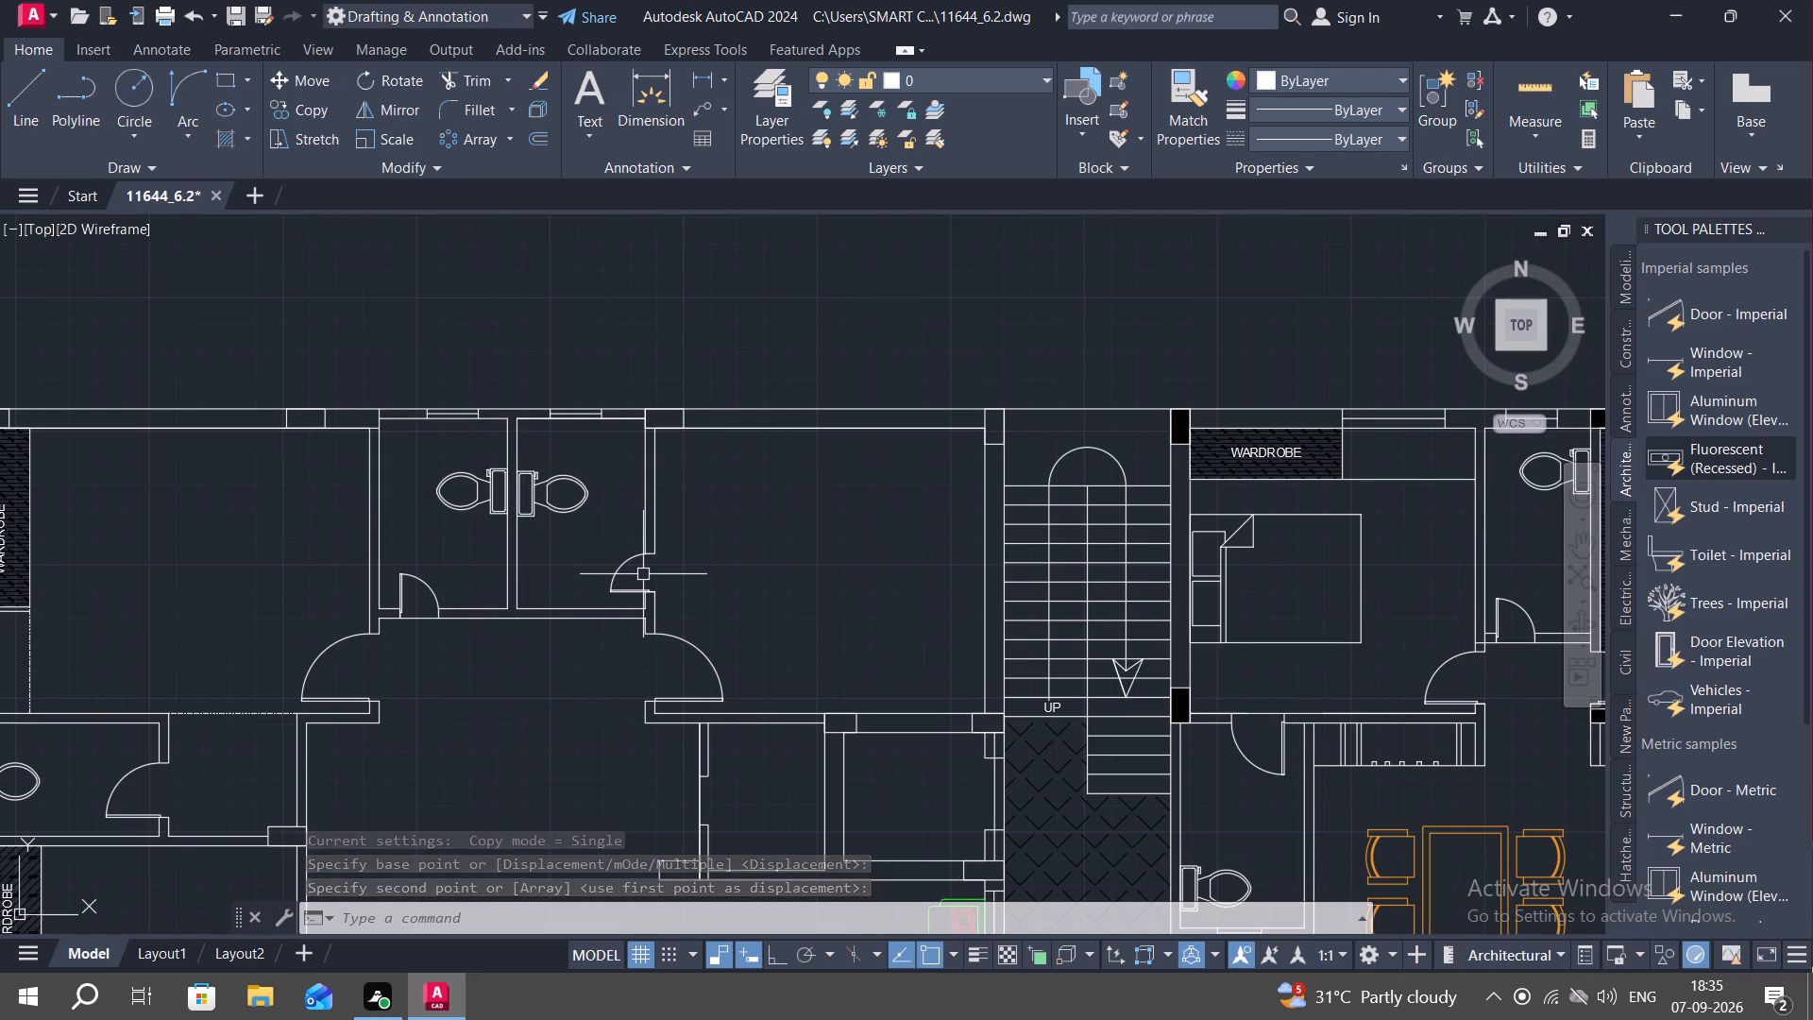
{"action": "key", "text": "ctrl+3"}
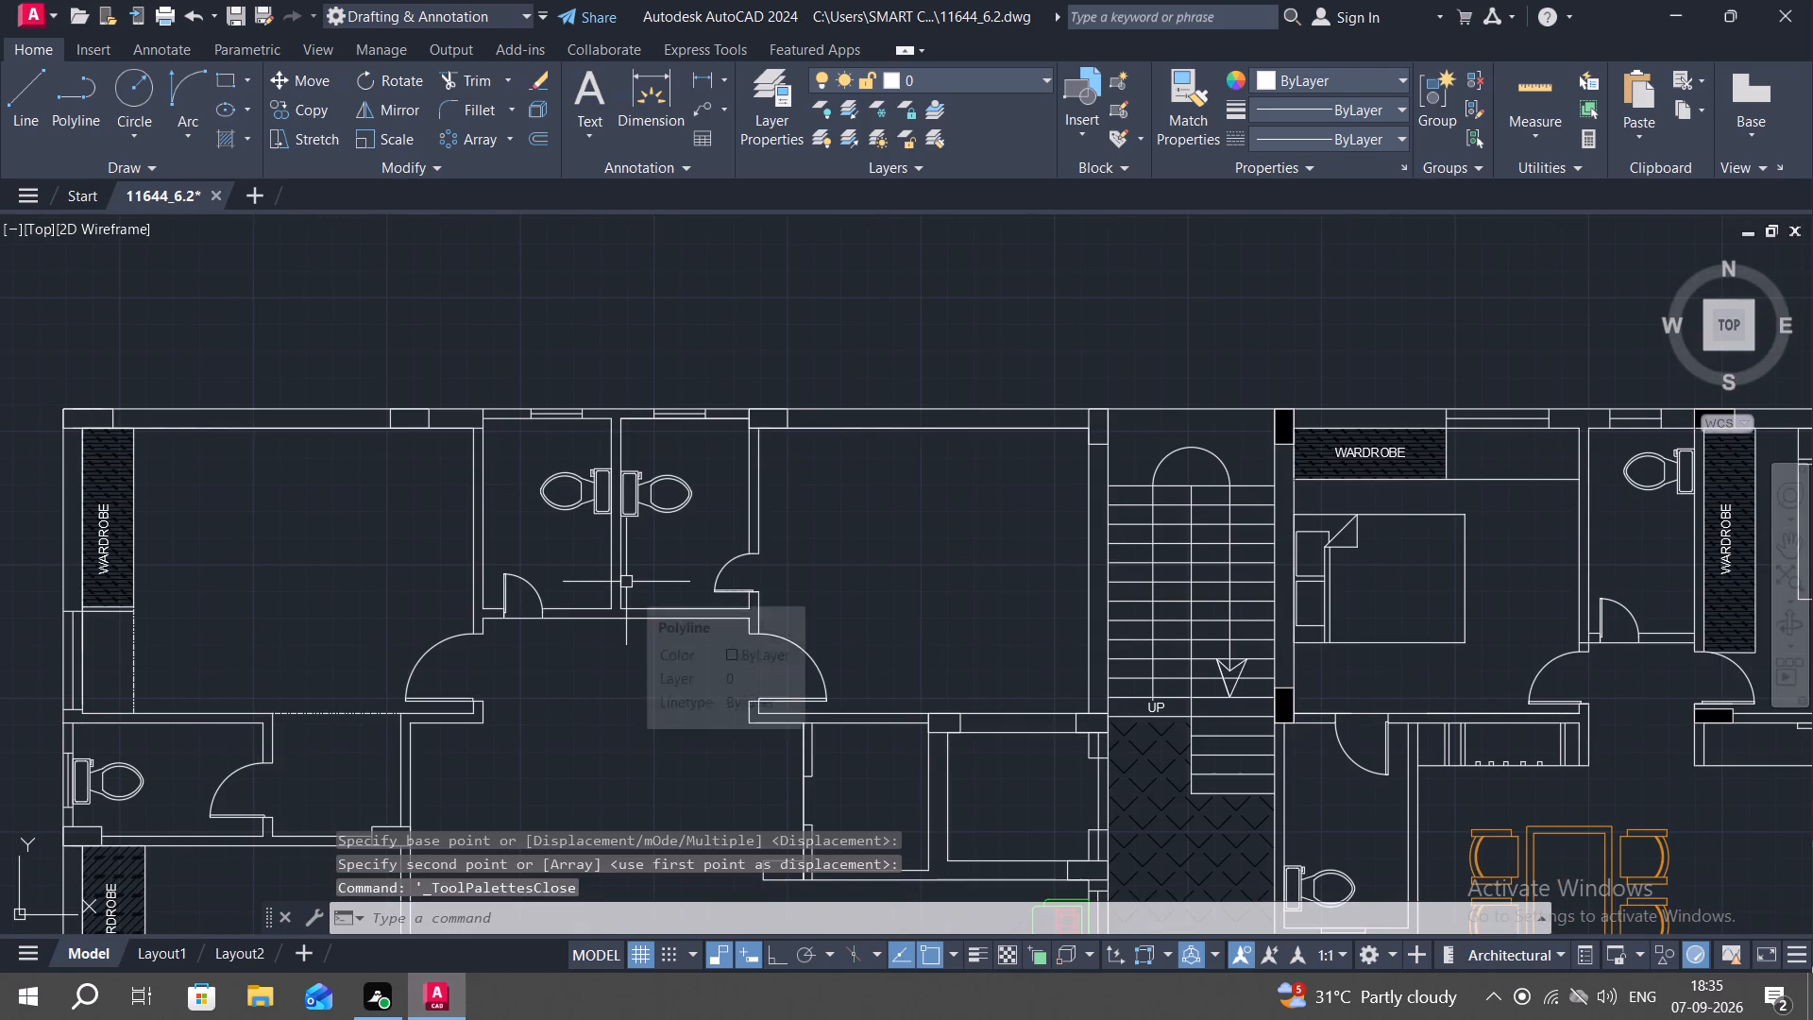
{"action": "key", "text": "ctrl+2"}
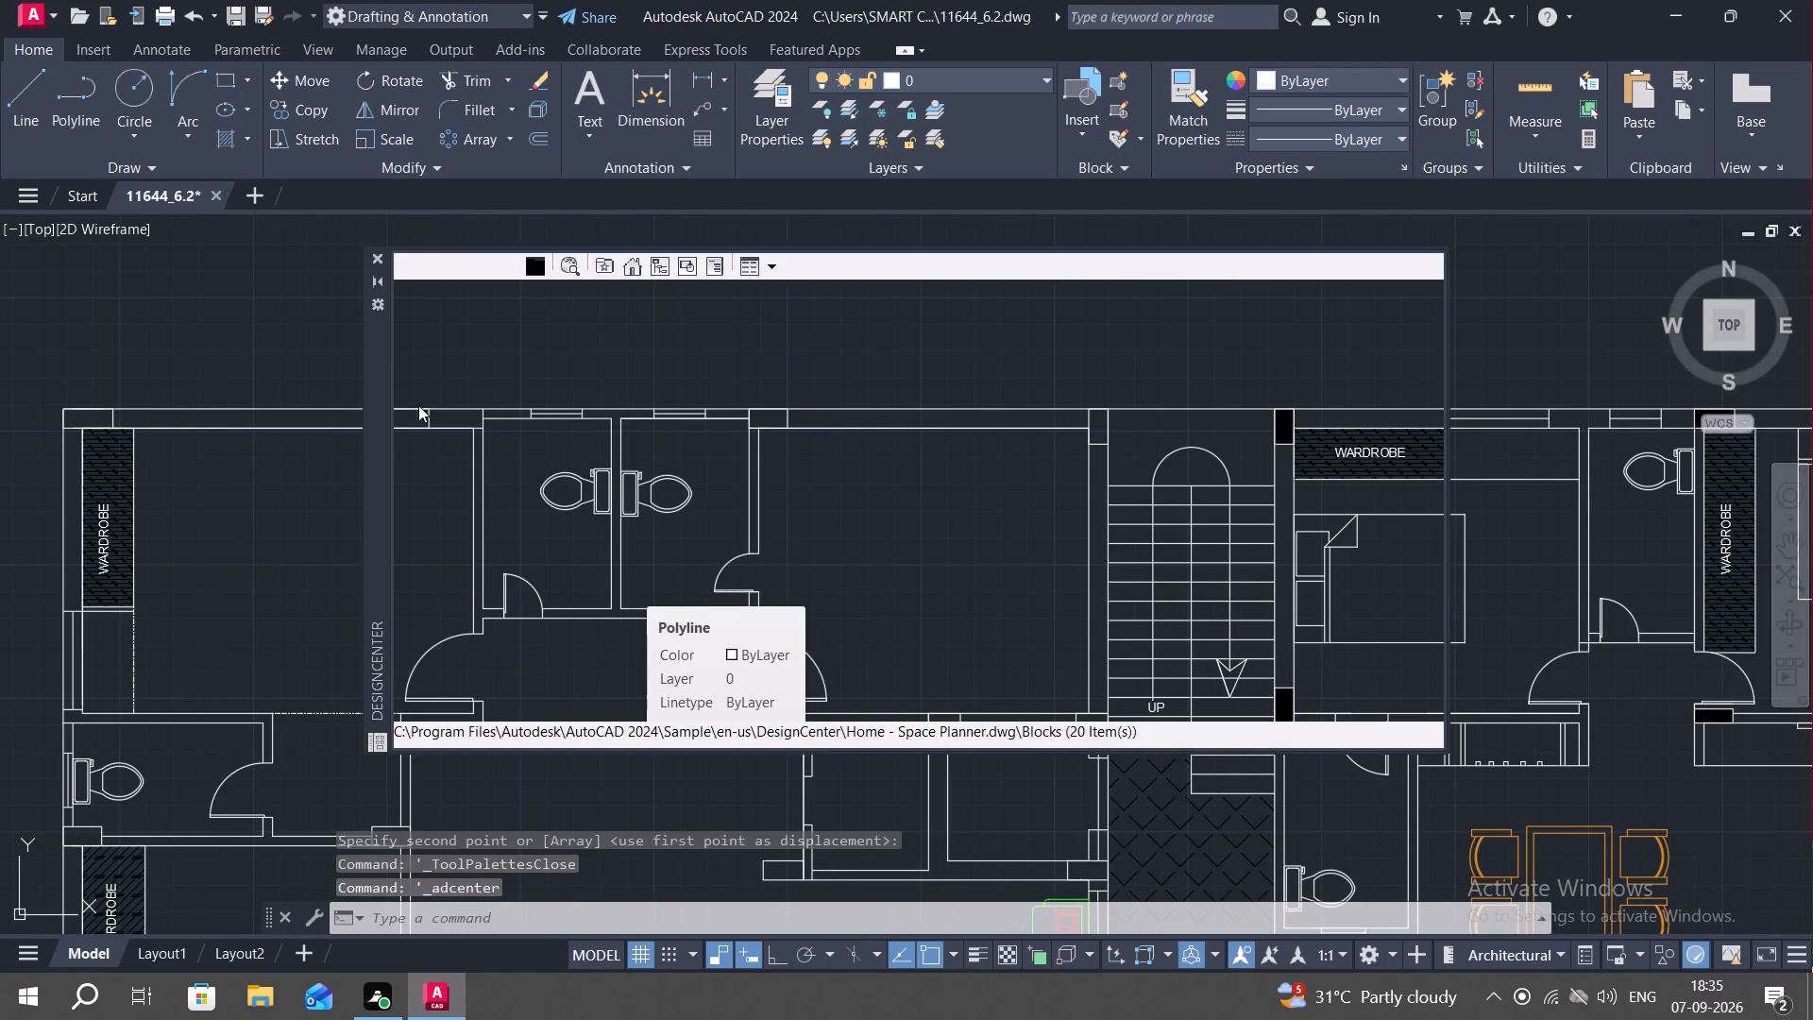
{"action": "left_click", "coordinate": [439, 259]}
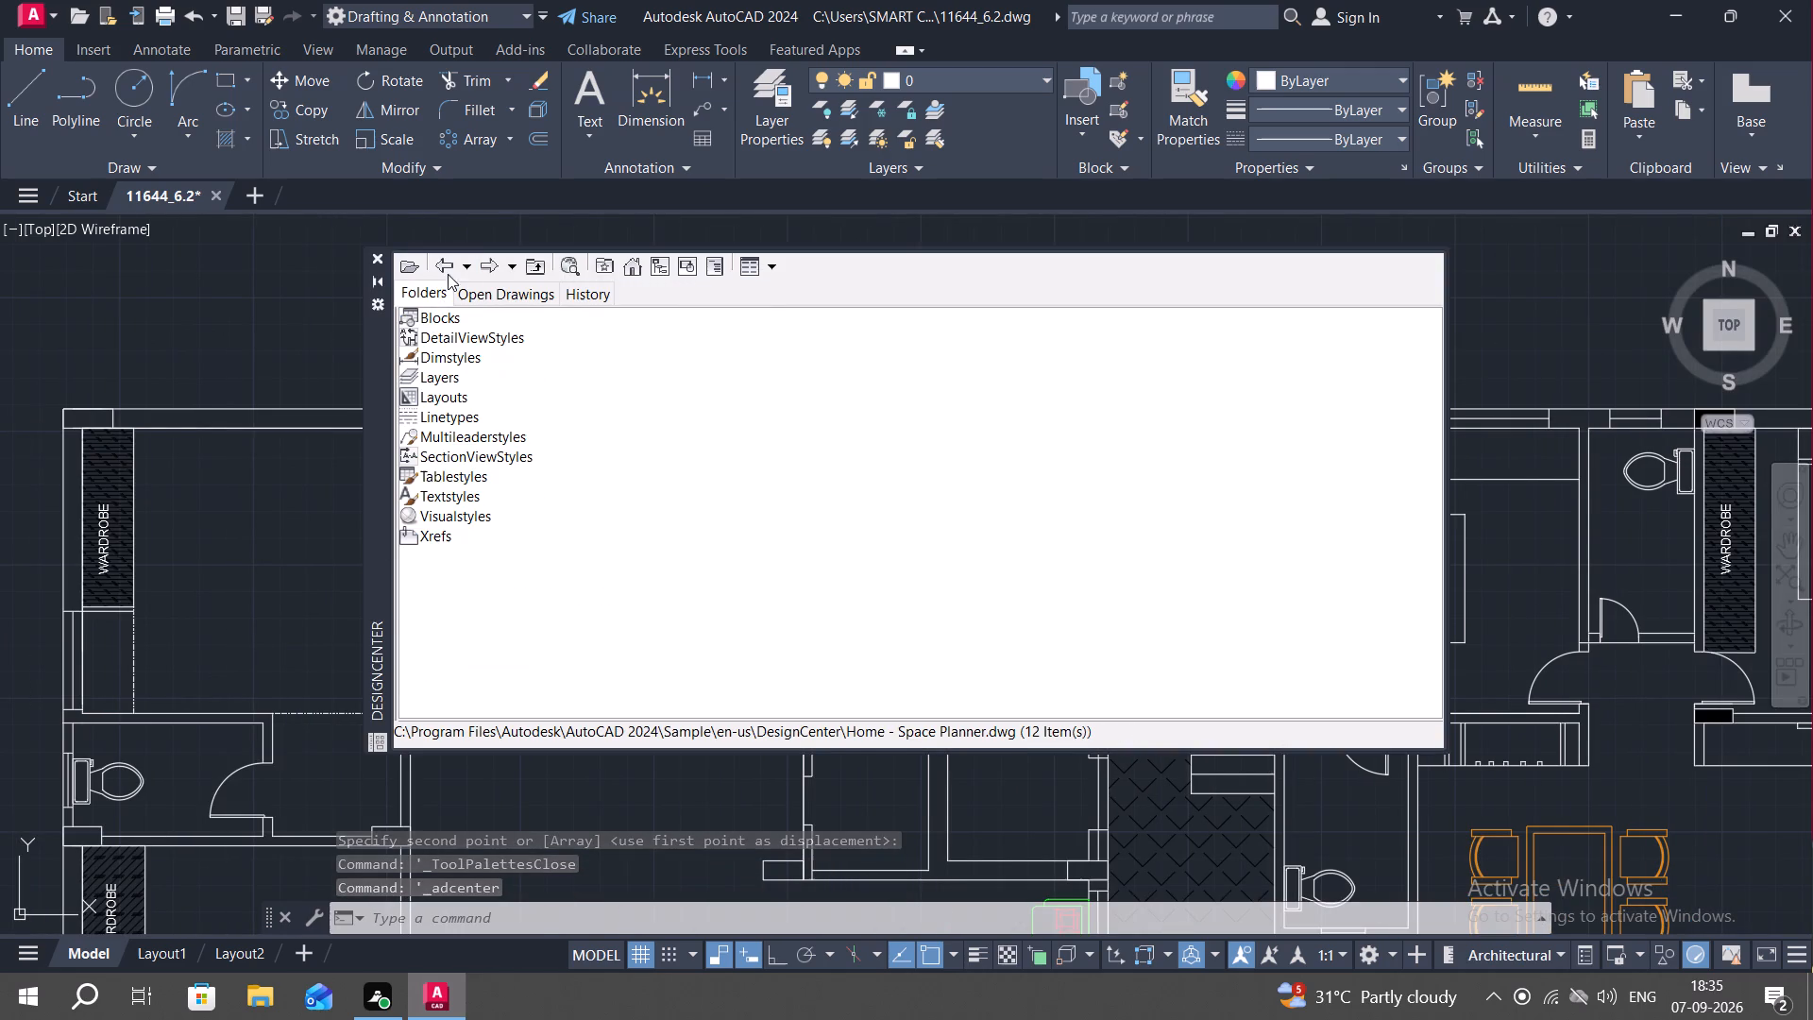
{"action": "left_click", "coordinate": [440, 258]}
{"action": "double_click", "coordinate": [455, 533]}
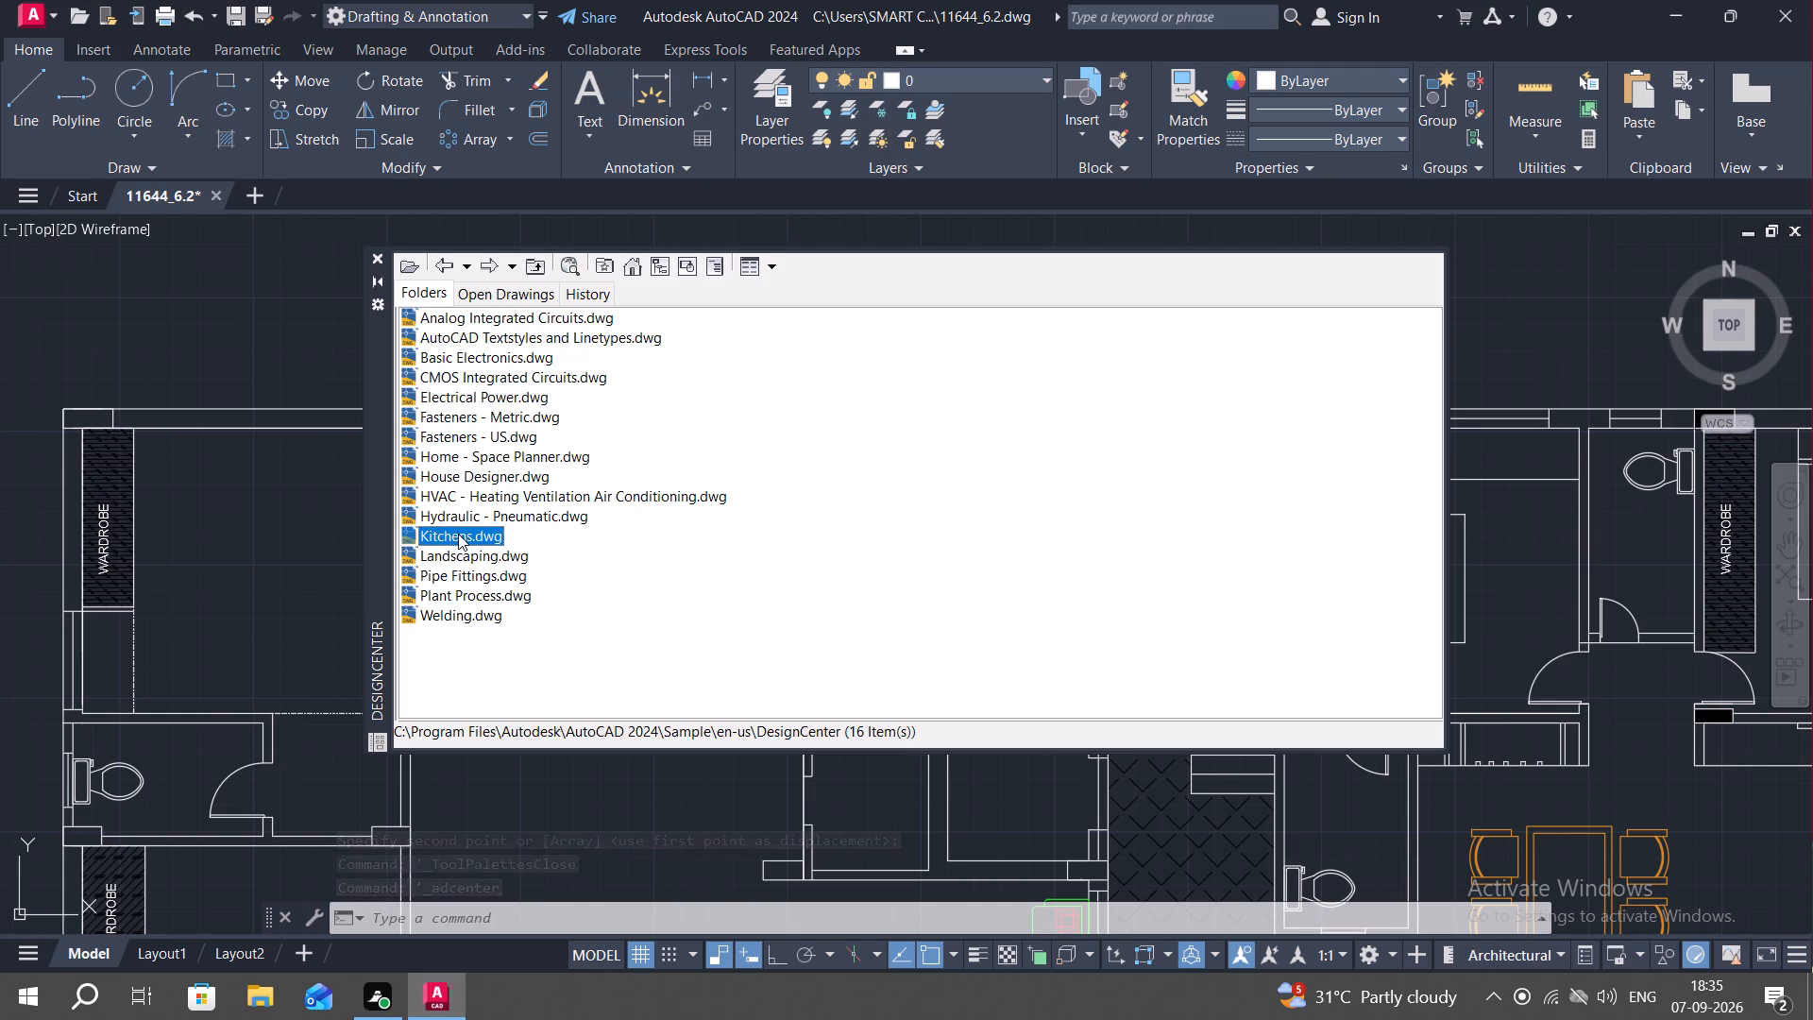
{"action": "right_click", "coordinate": [458, 534]}
{"action": "left_click", "coordinate": [466, 537]}
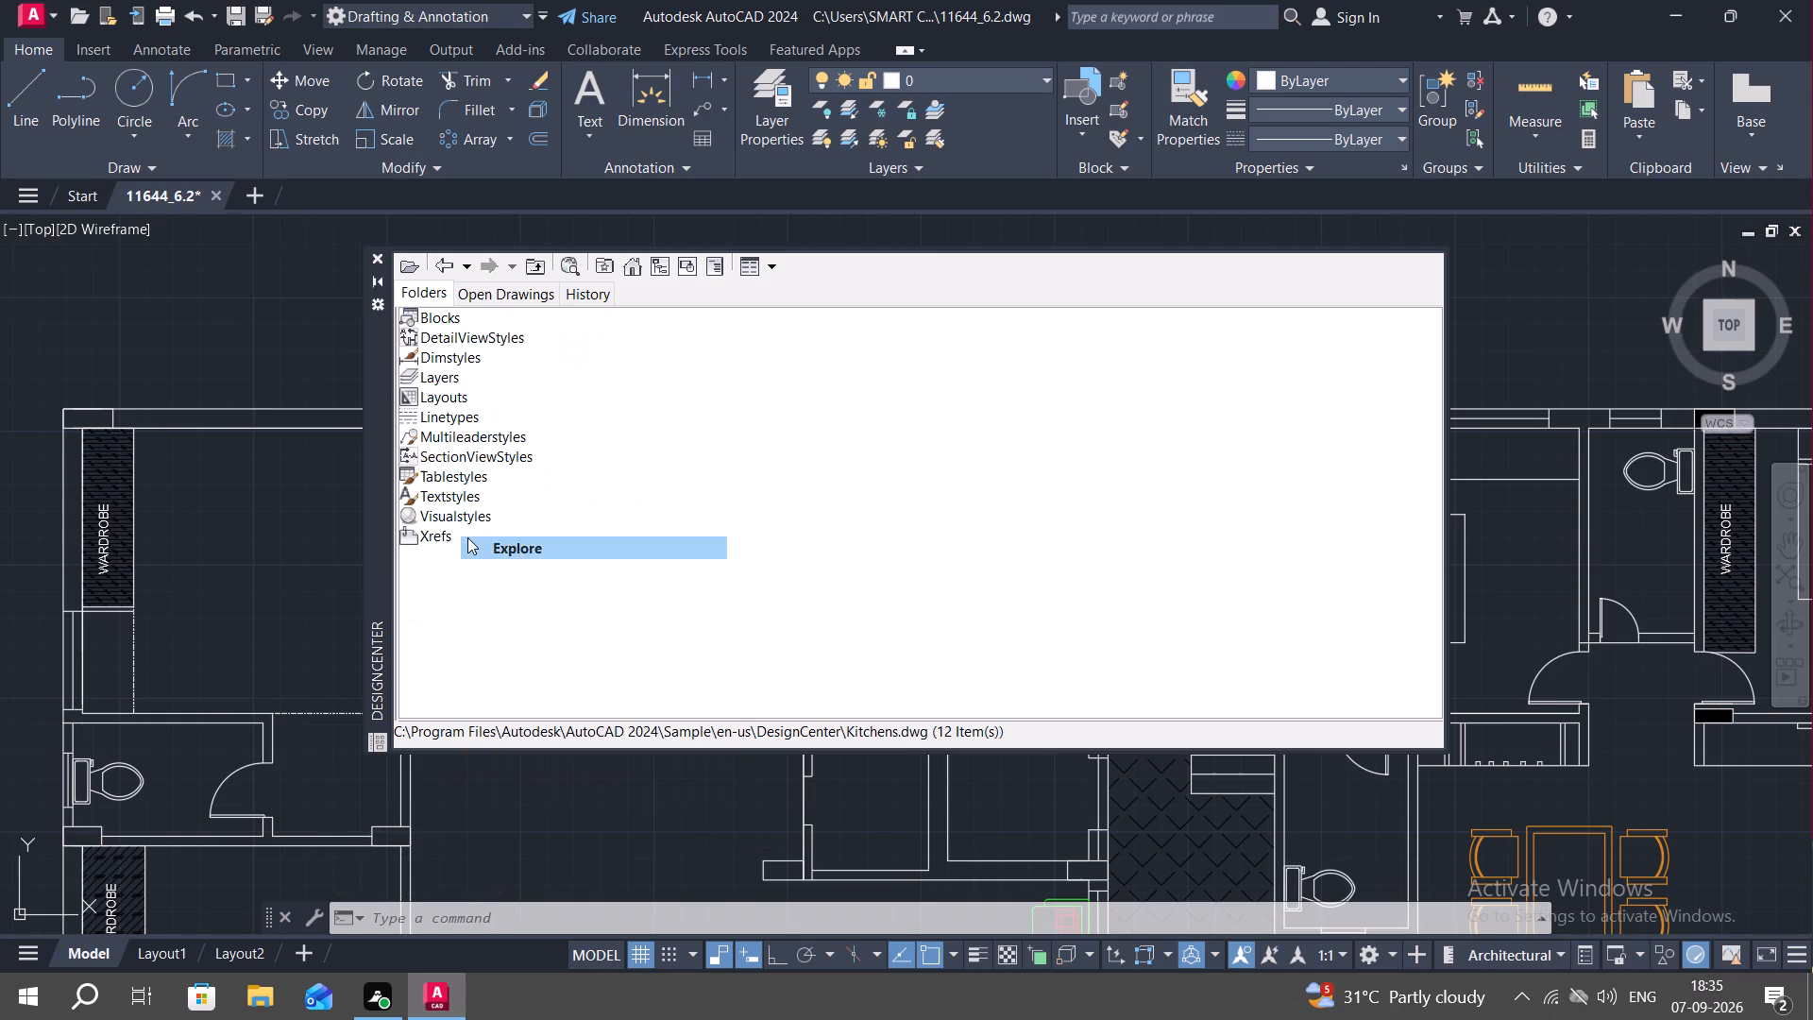
{"action": "double_click", "coordinate": [429, 315]}
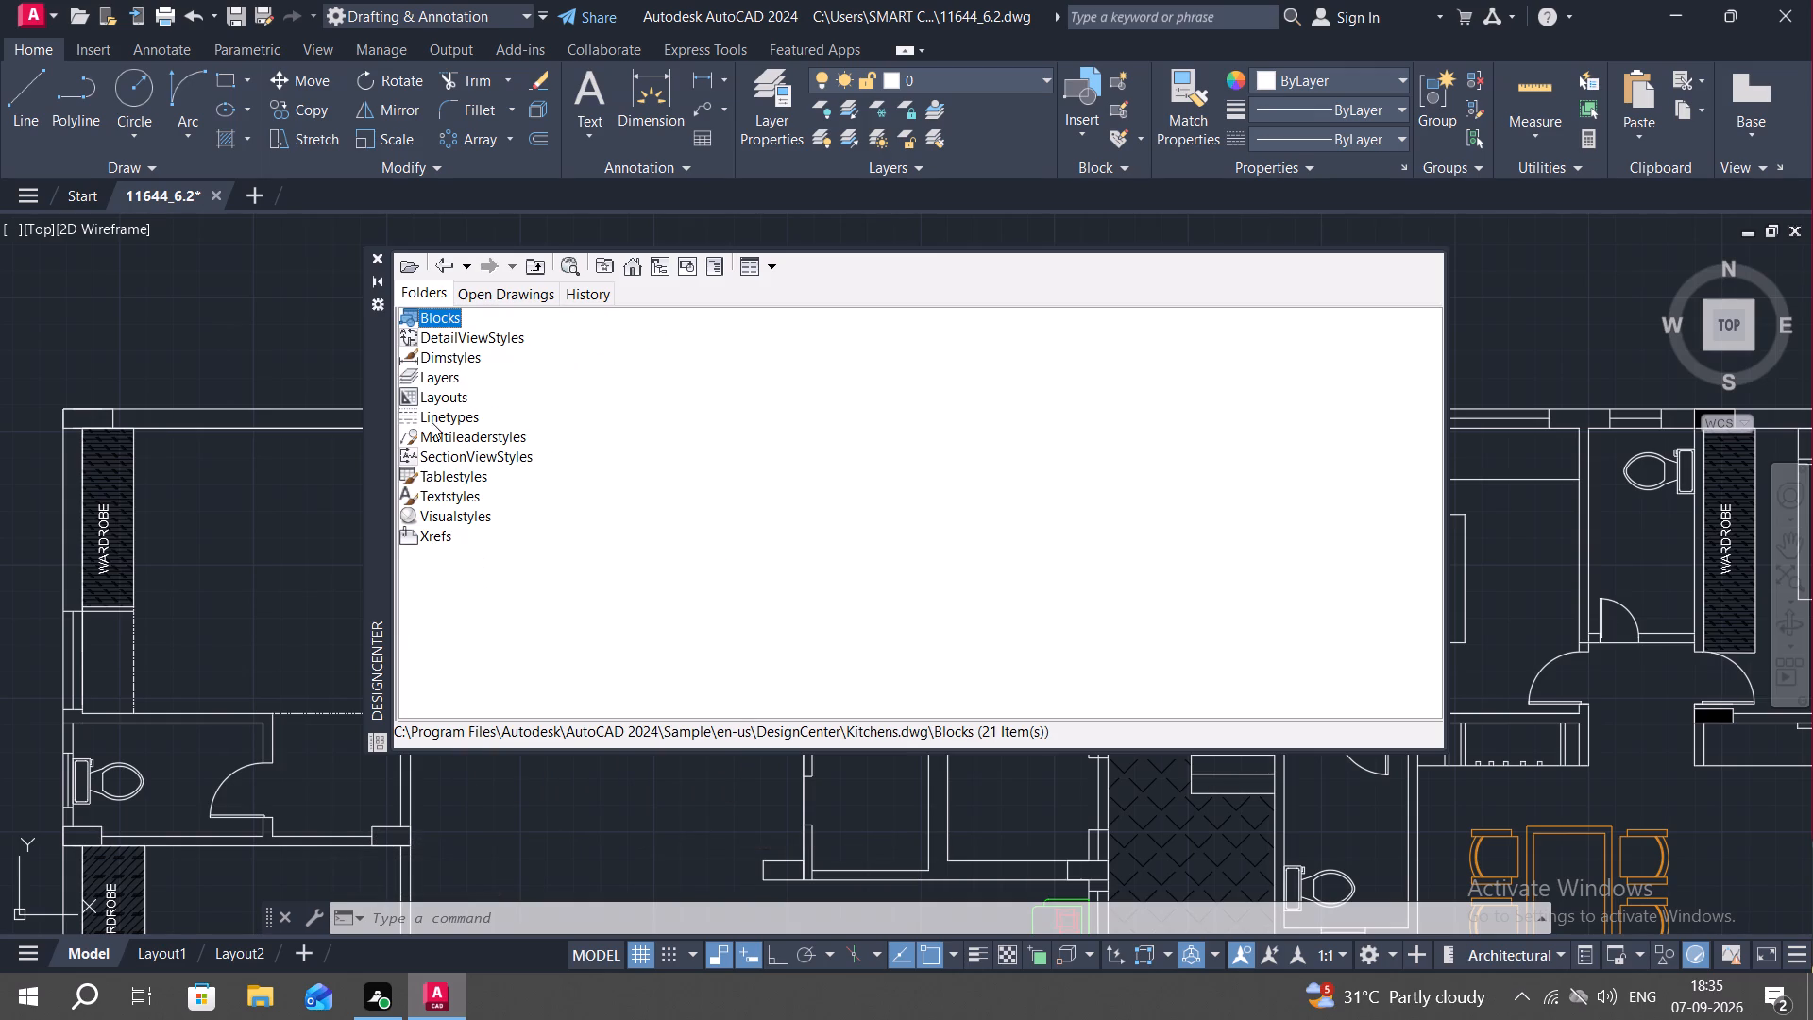
{"action": "double_click", "coordinate": [439, 671]}
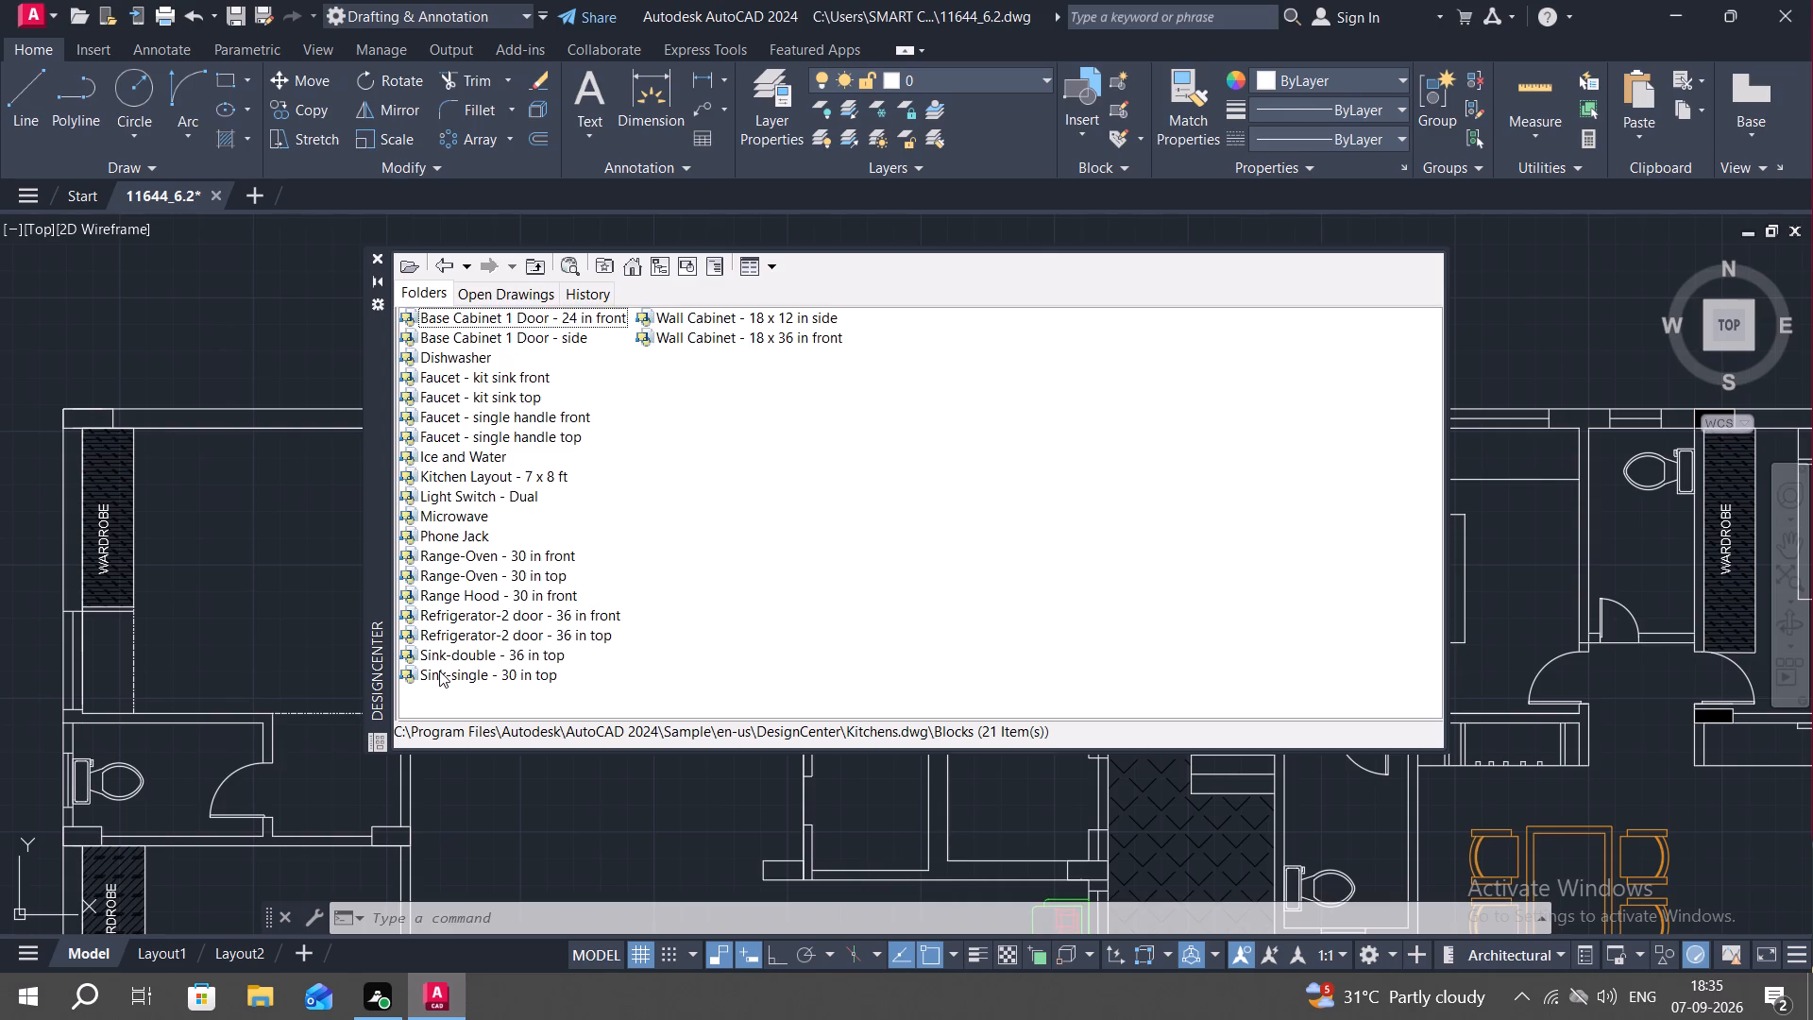
{"action": "left_click", "coordinate": [1059, 647]}
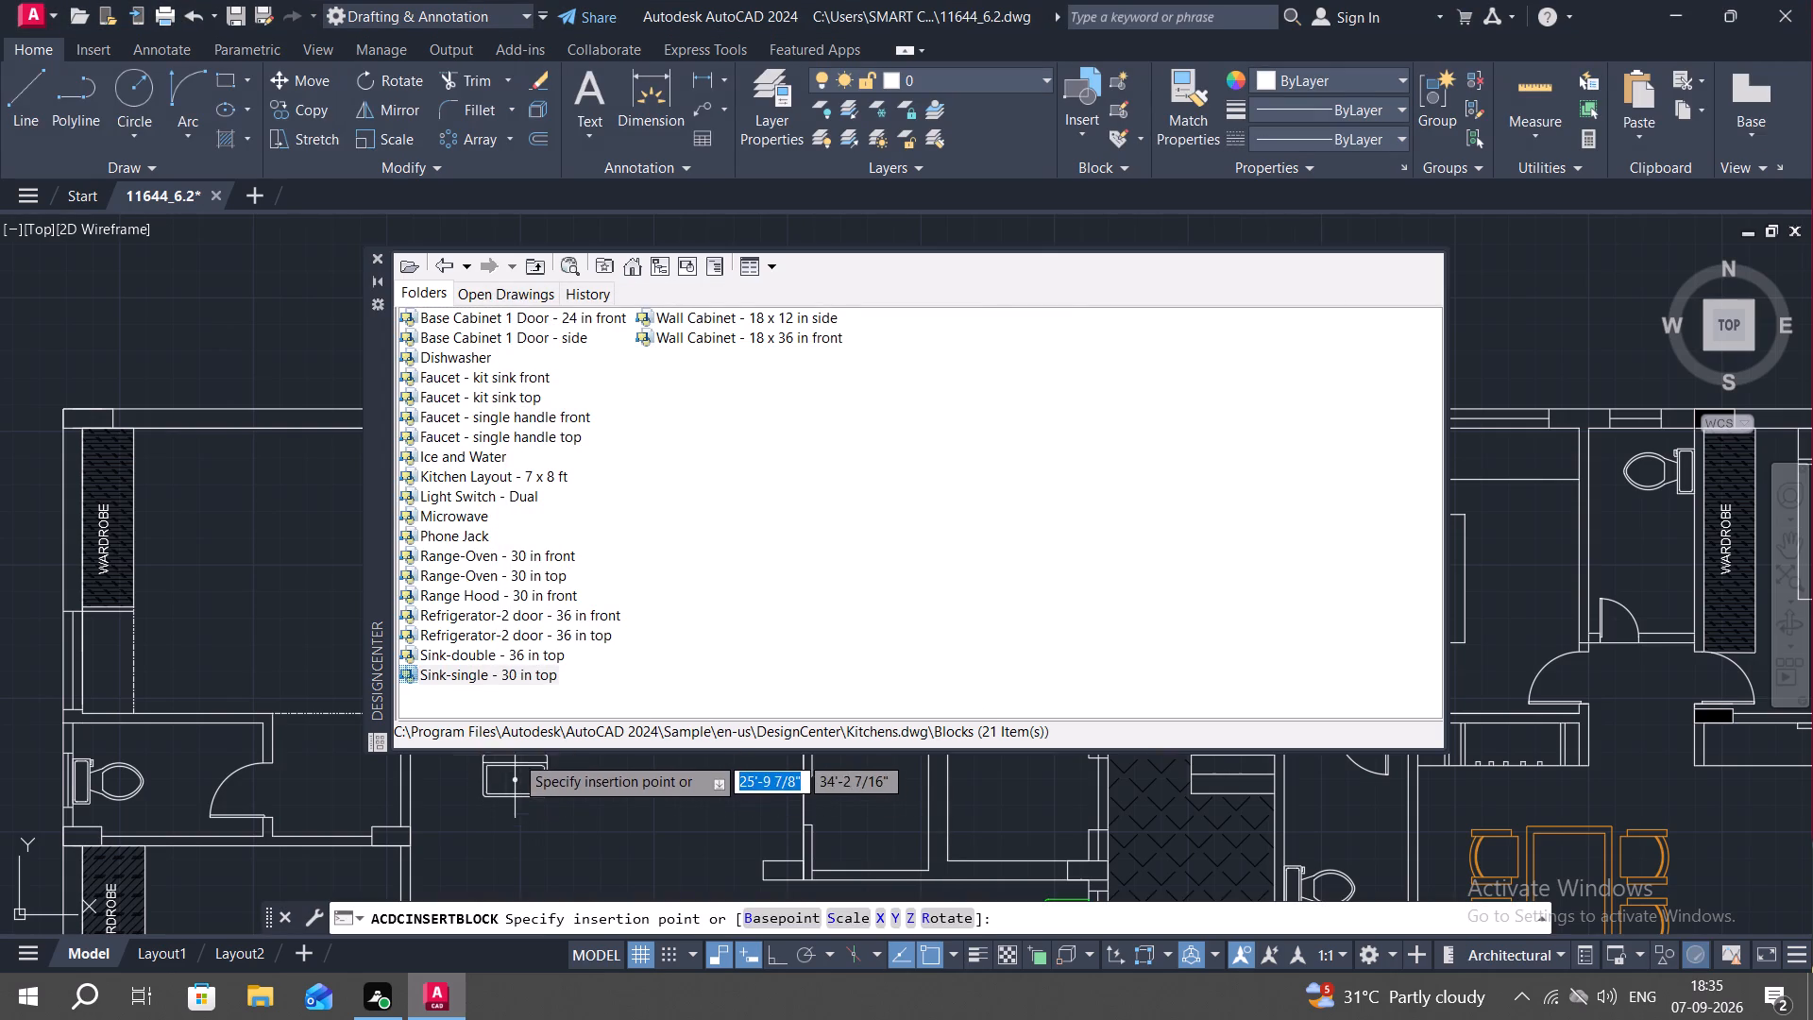
{"action": "left_click", "coordinate": [280, 587]}
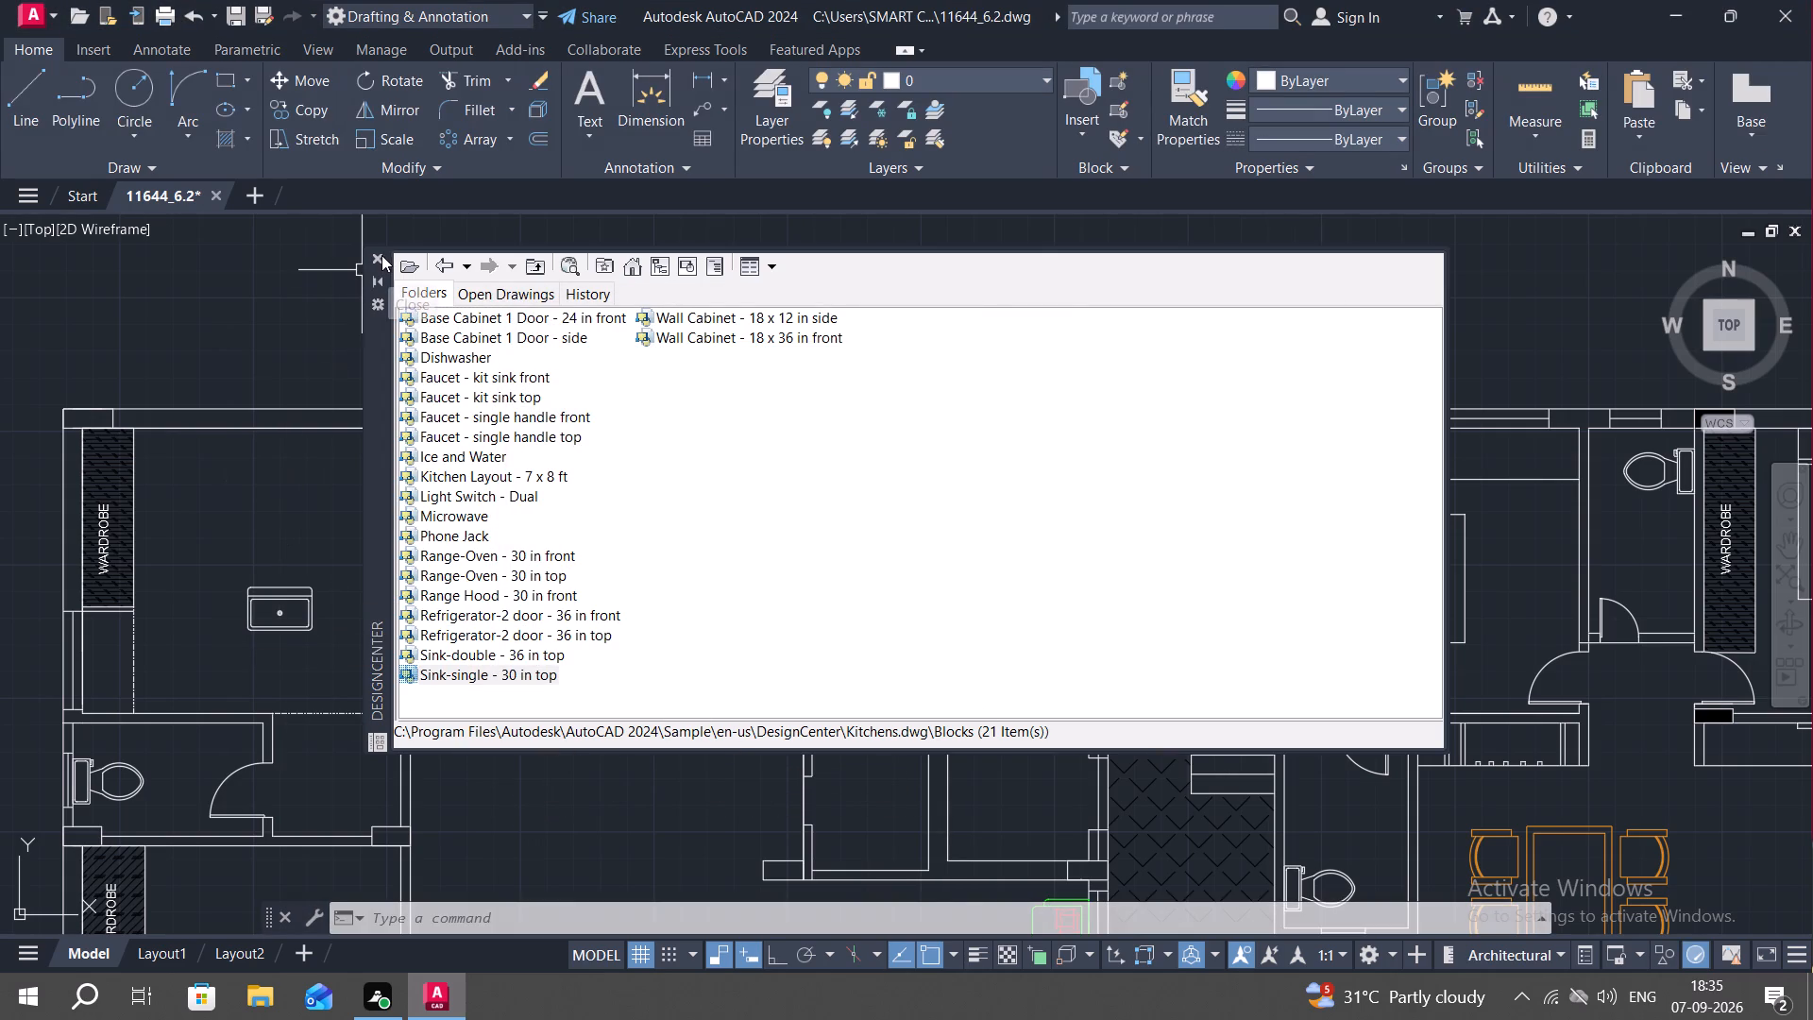
{"action": "left_click", "coordinate": [377, 255]}
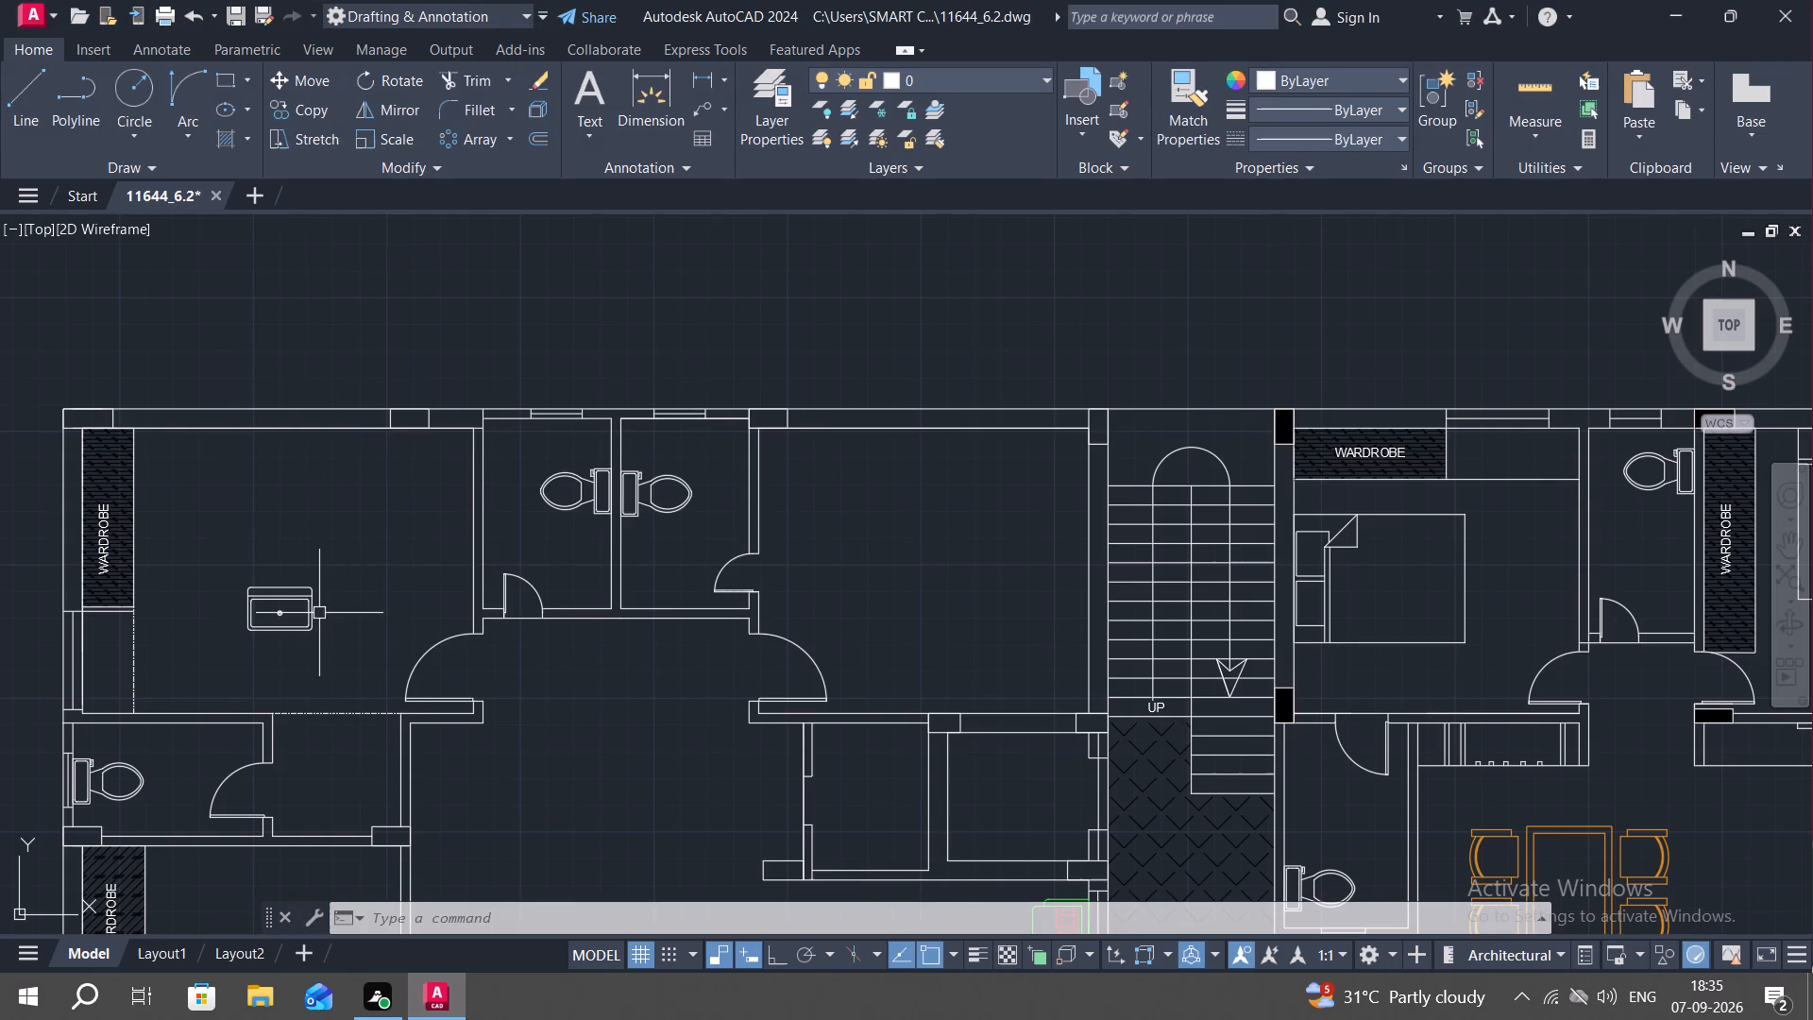
Rotate the inserted sink 90 degrees counterclockwise about its upper-right corner.
{"action": "type", "text": "RO"}
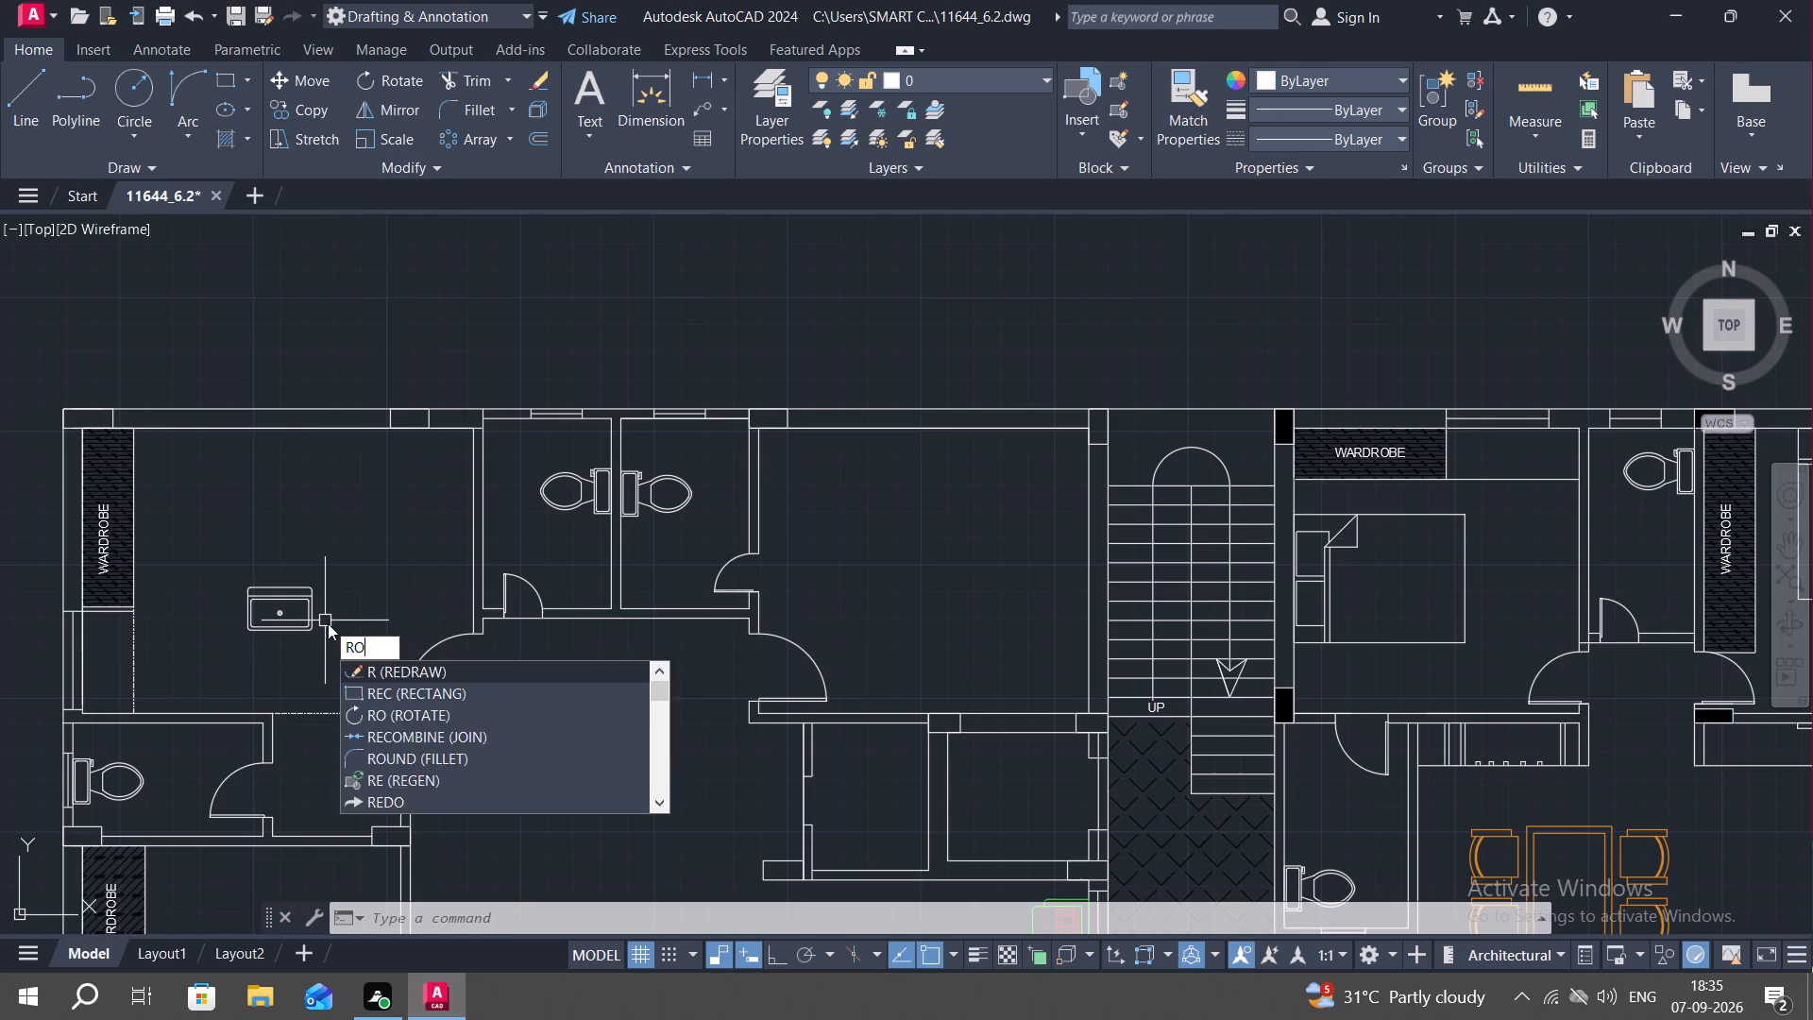
{"action": "key", "text": "space"}
{"action": "left_click", "coordinate": [315, 603]}
{"action": "right_click", "coordinate": [315, 603]}
{"action": "left_click", "coordinate": [315, 590]}
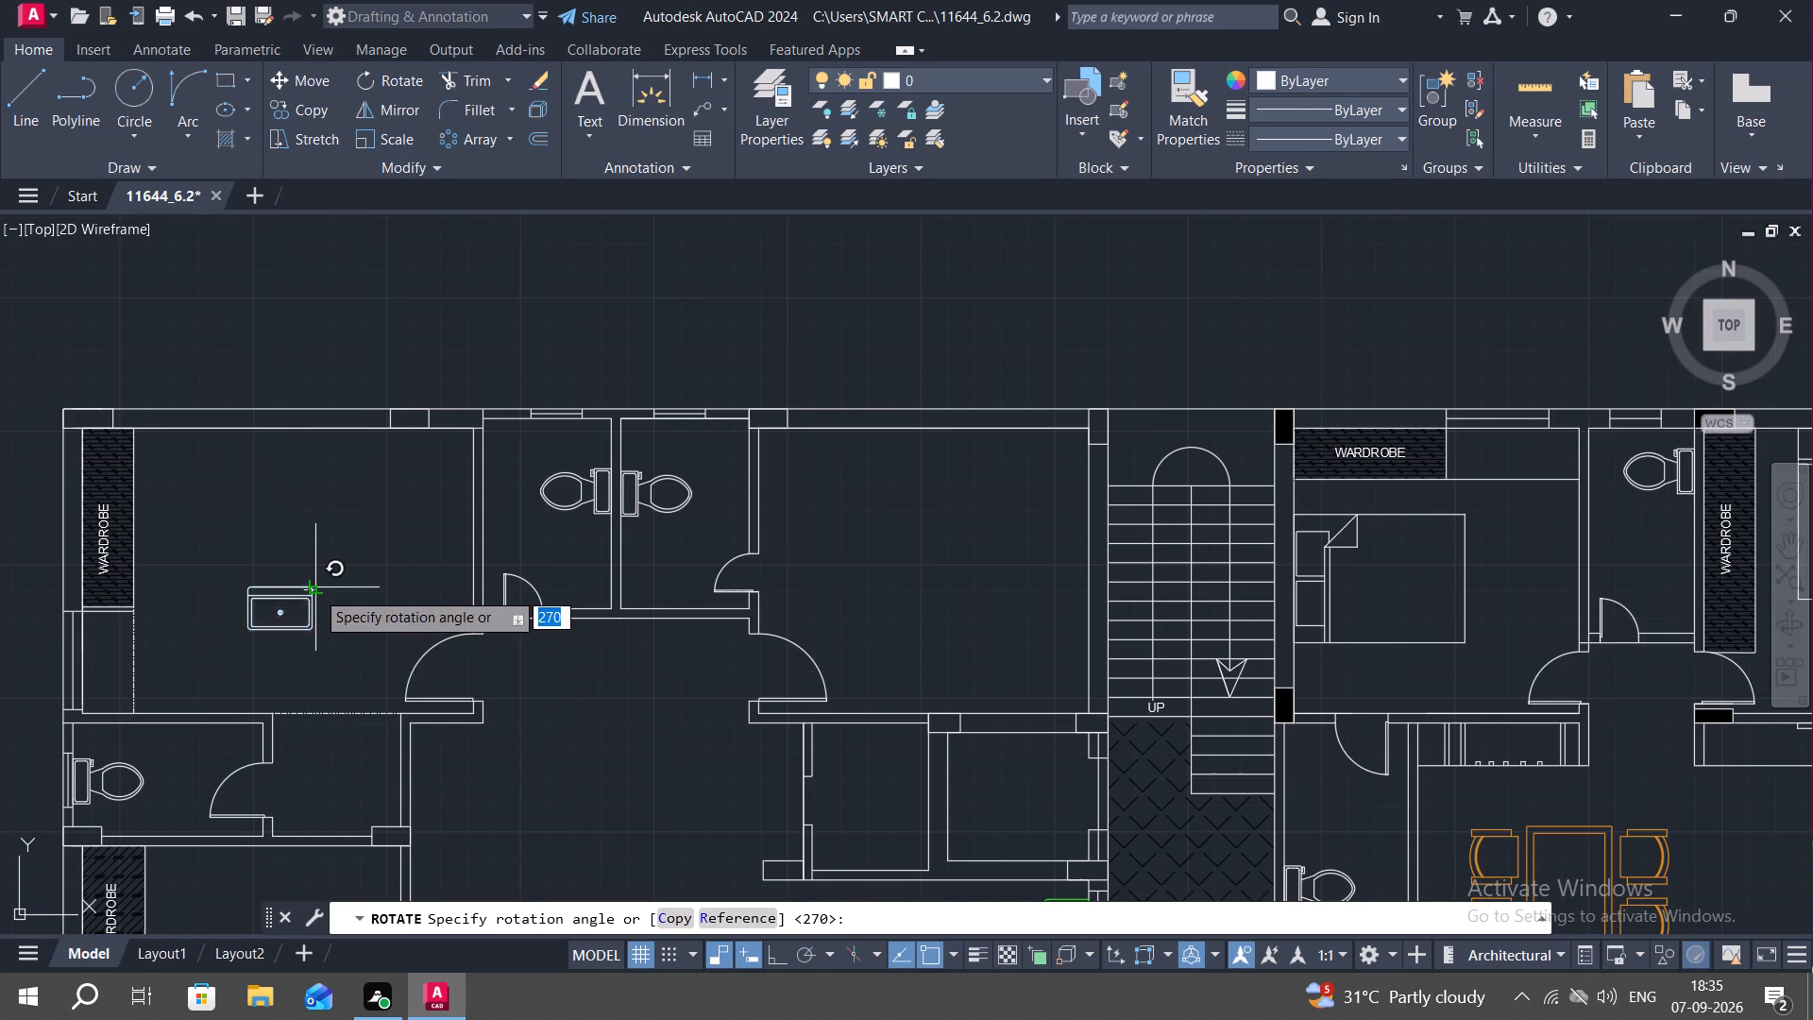
{"action": "key", "text": "F8"}
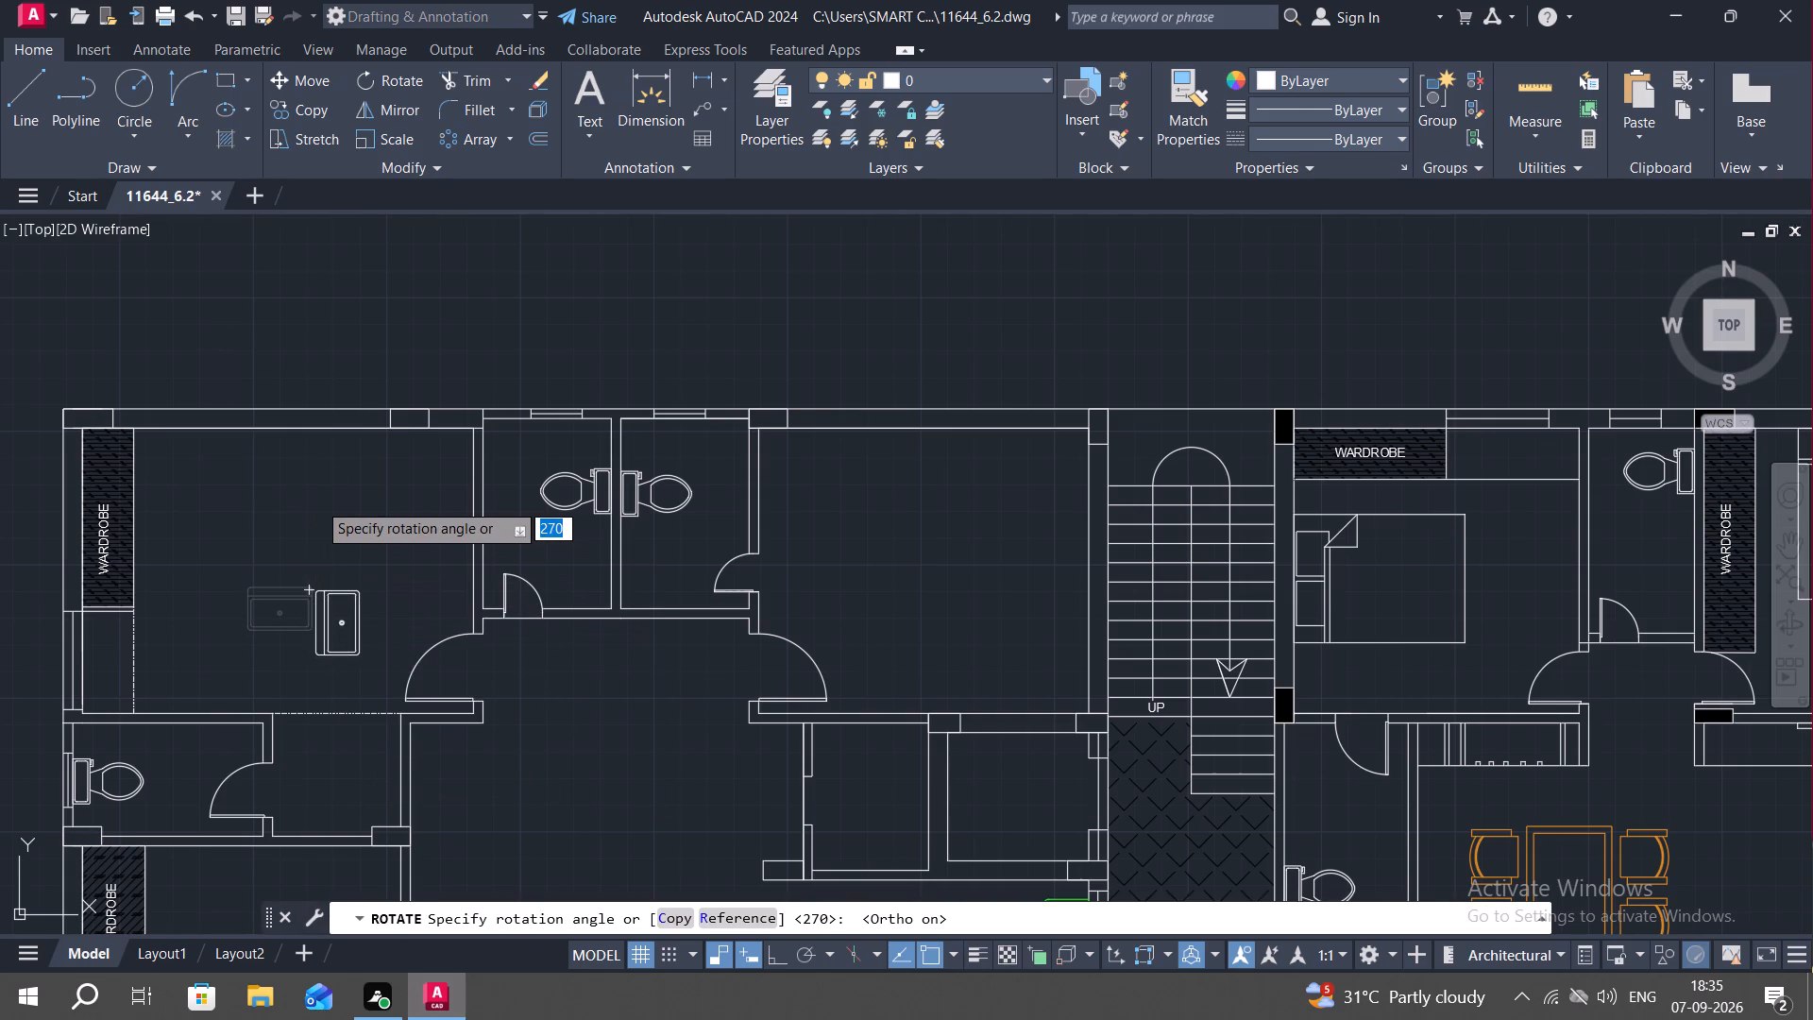
{"action": "left_click", "coordinate": [359, 499]}
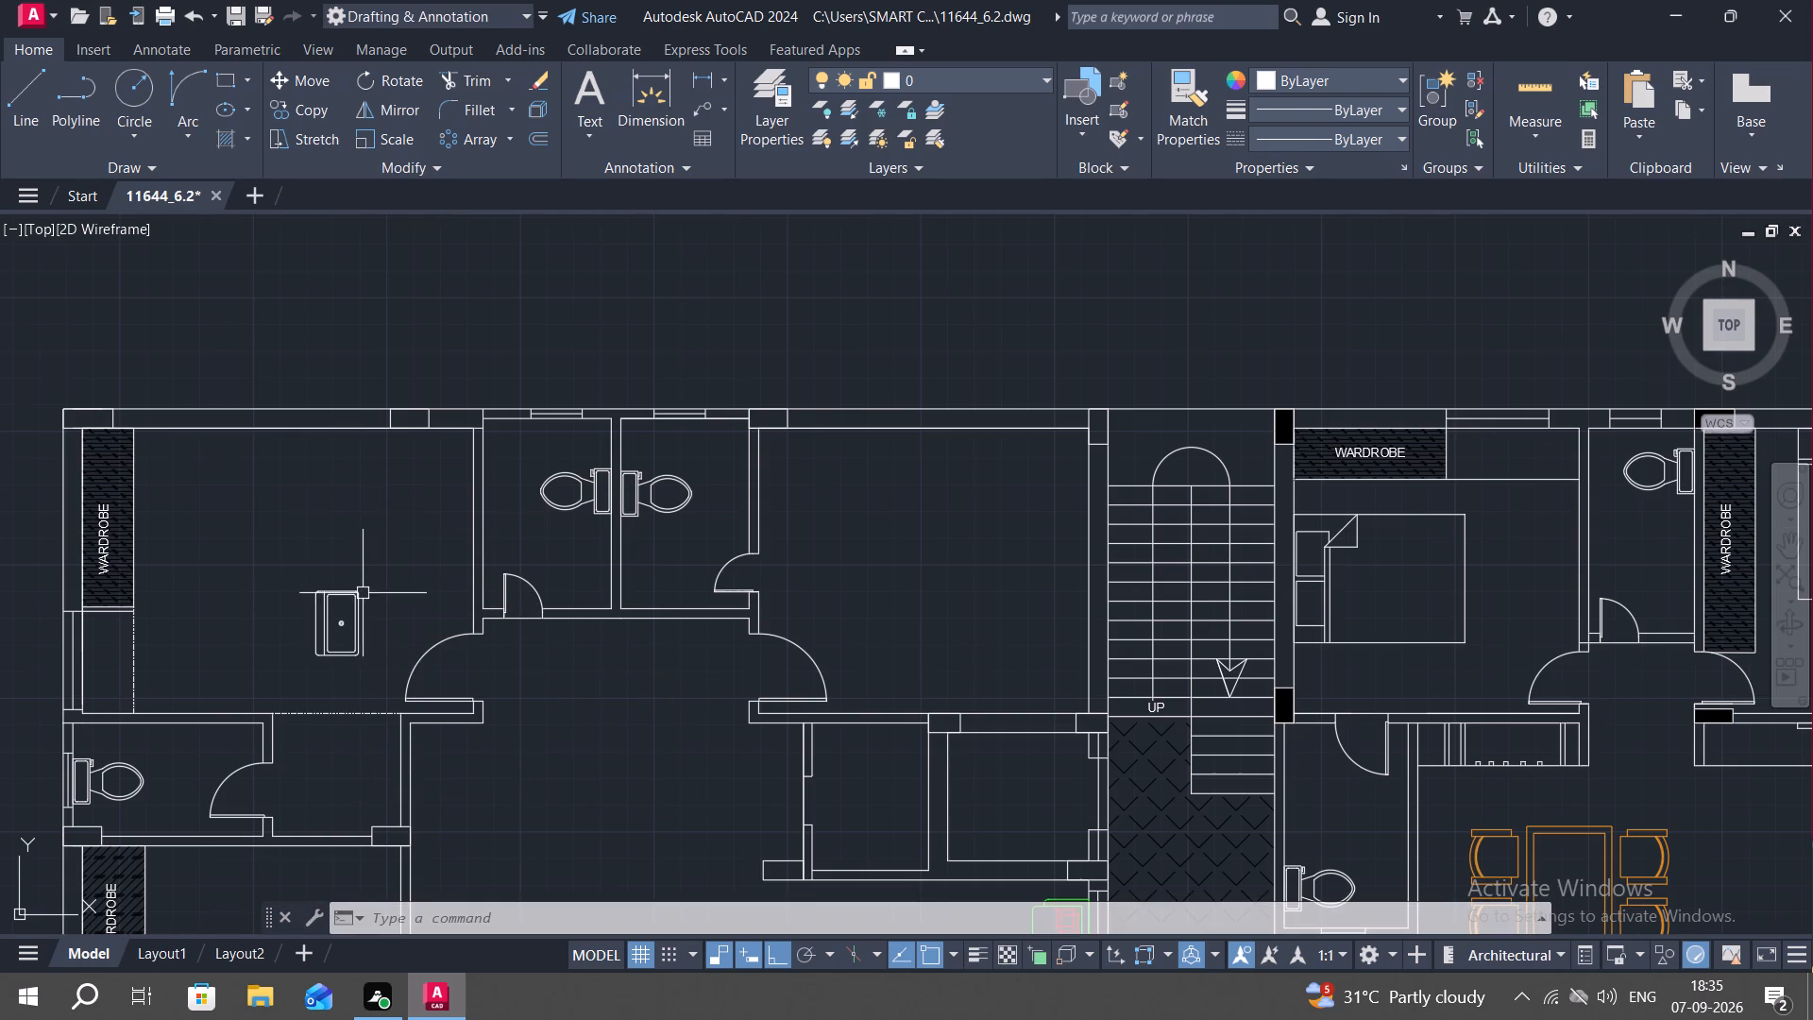
Copy the rotated sink from the left wardrobe room into the right toilet room, against the dividing wall below the toilet.
{"action": "type", "text": "CO"}
{"action": "key", "text": "space"}
{"action": "left_click", "coordinate": [350, 602]}
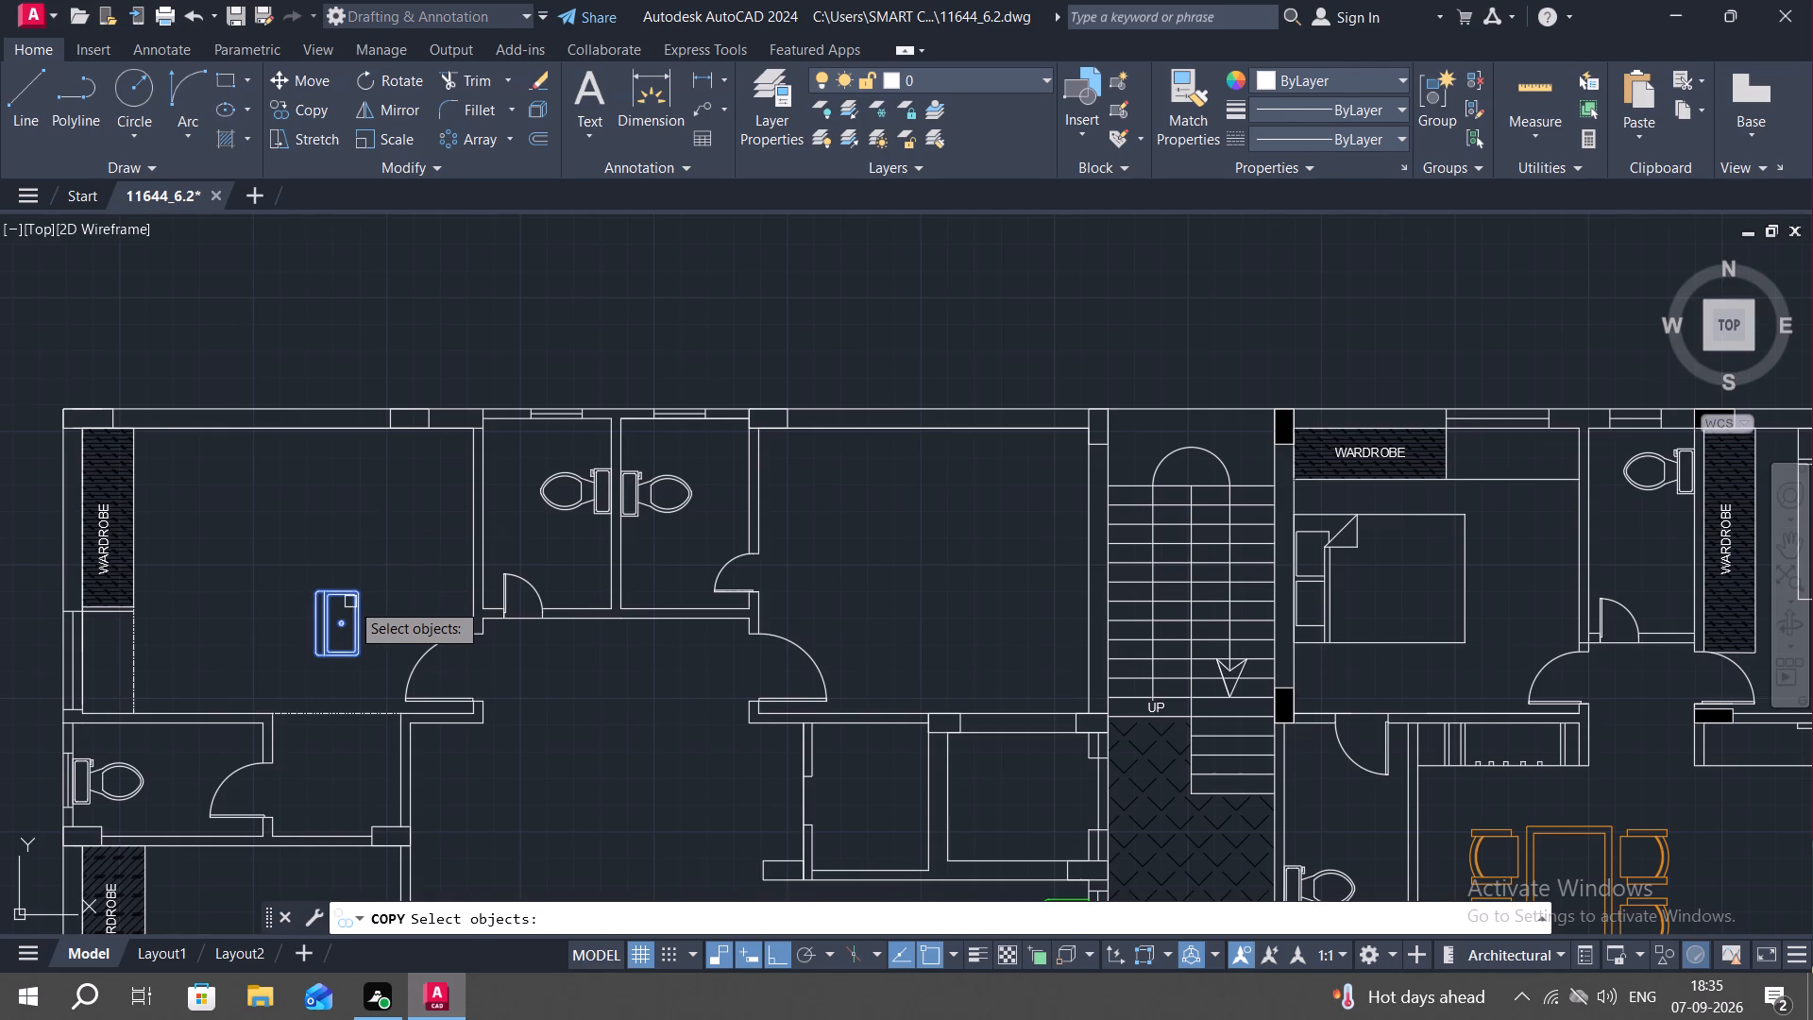
{"action": "right_click", "coordinate": [350, 602]}
{"action": "left_click", "coordinate": [312, 654]}
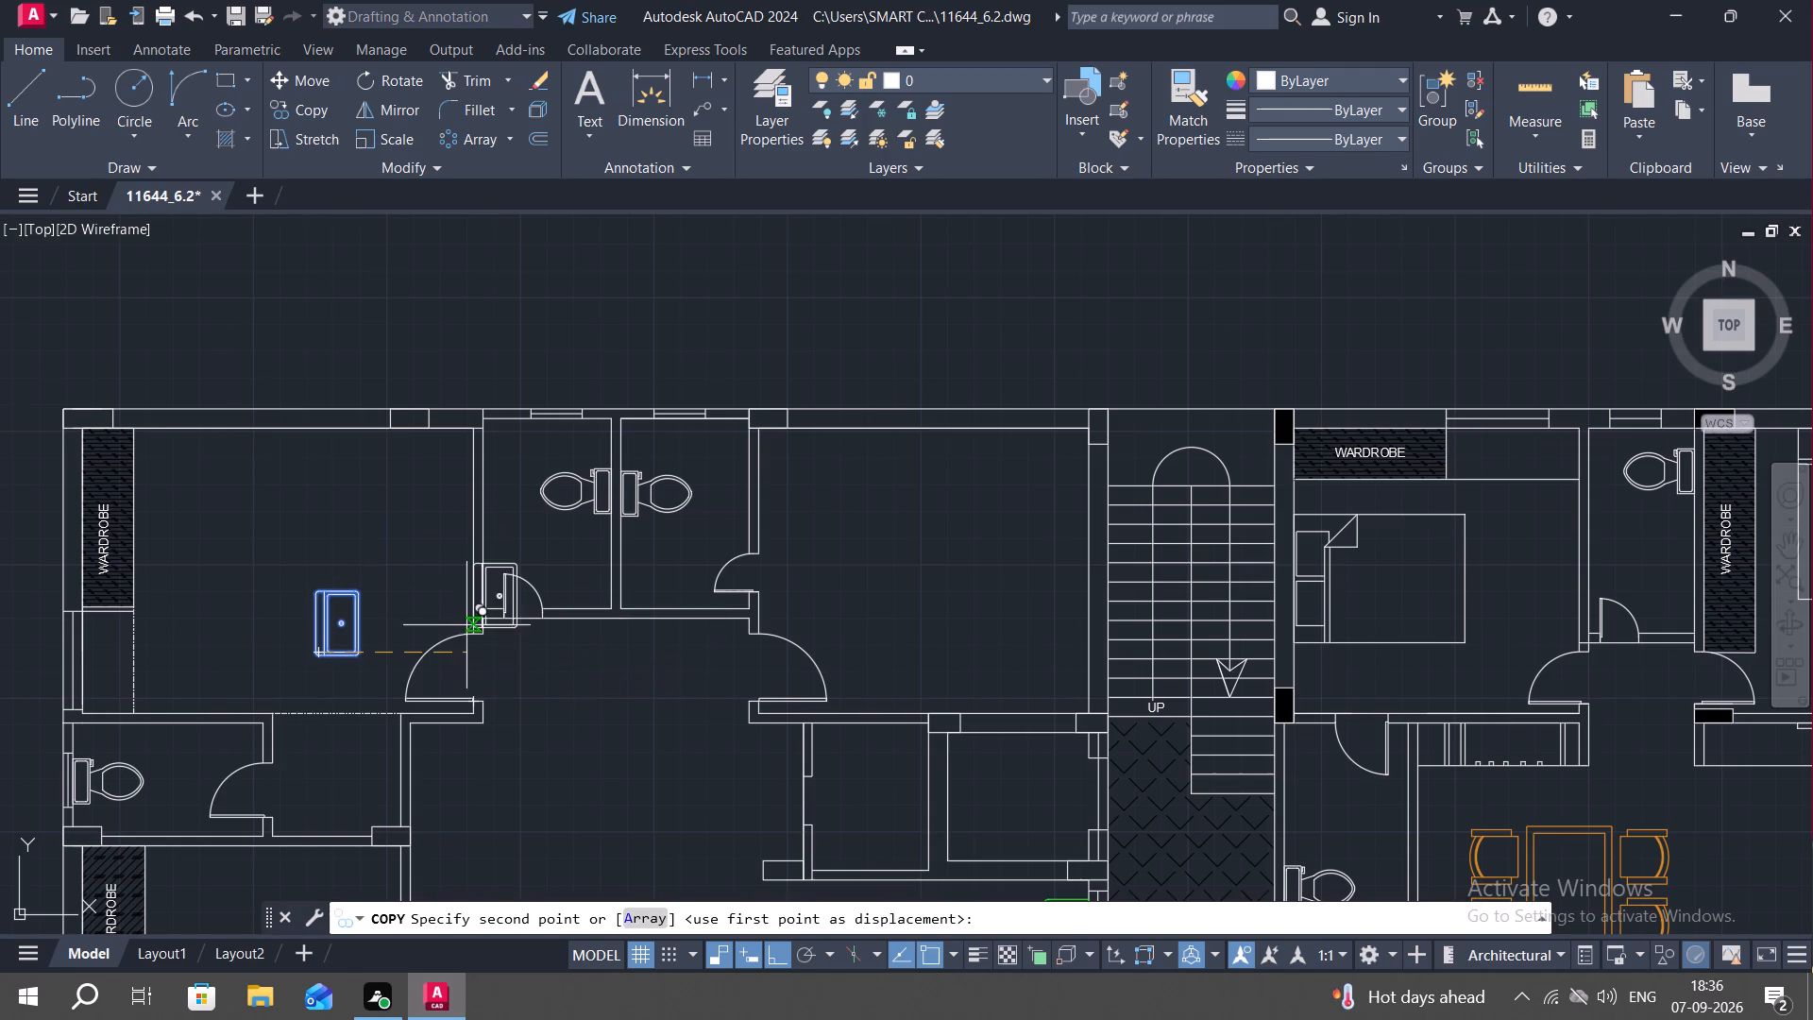
{"action": "scroll", "coordinate": [607, 585], "scroll_direction": "up", "scroll_amount": 2}
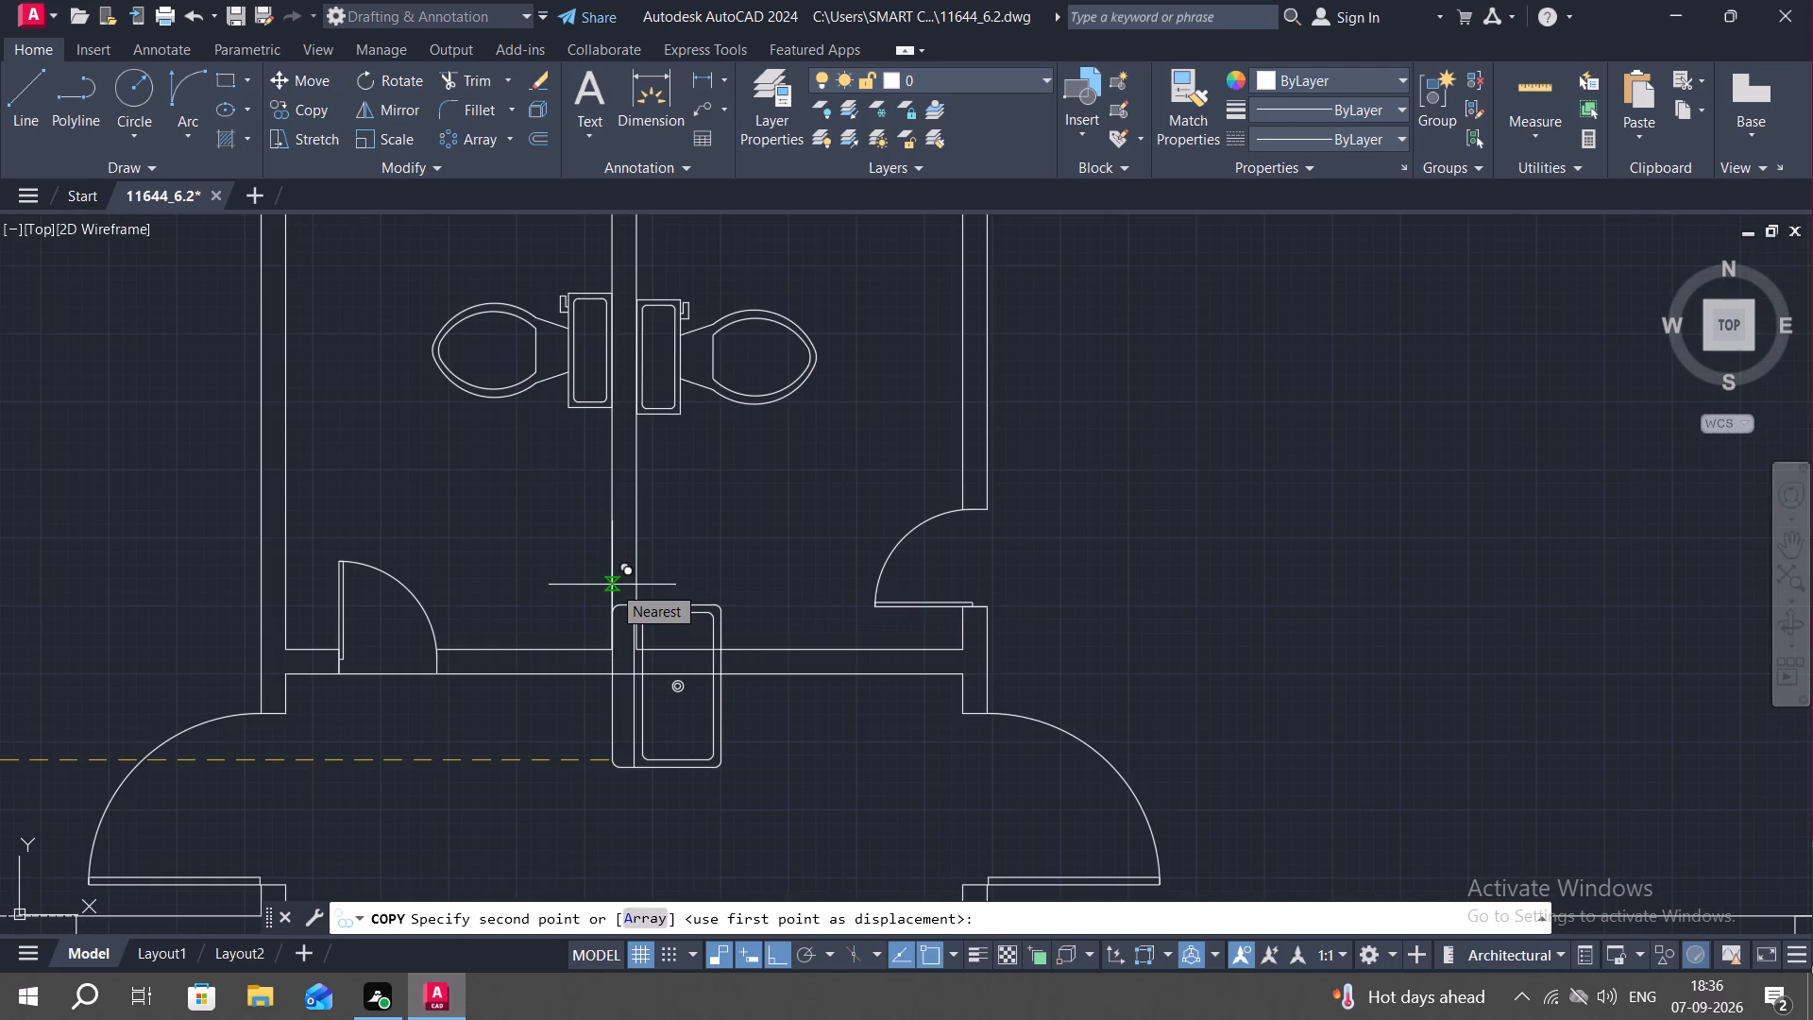
{"action": "key", "text": "F8"}
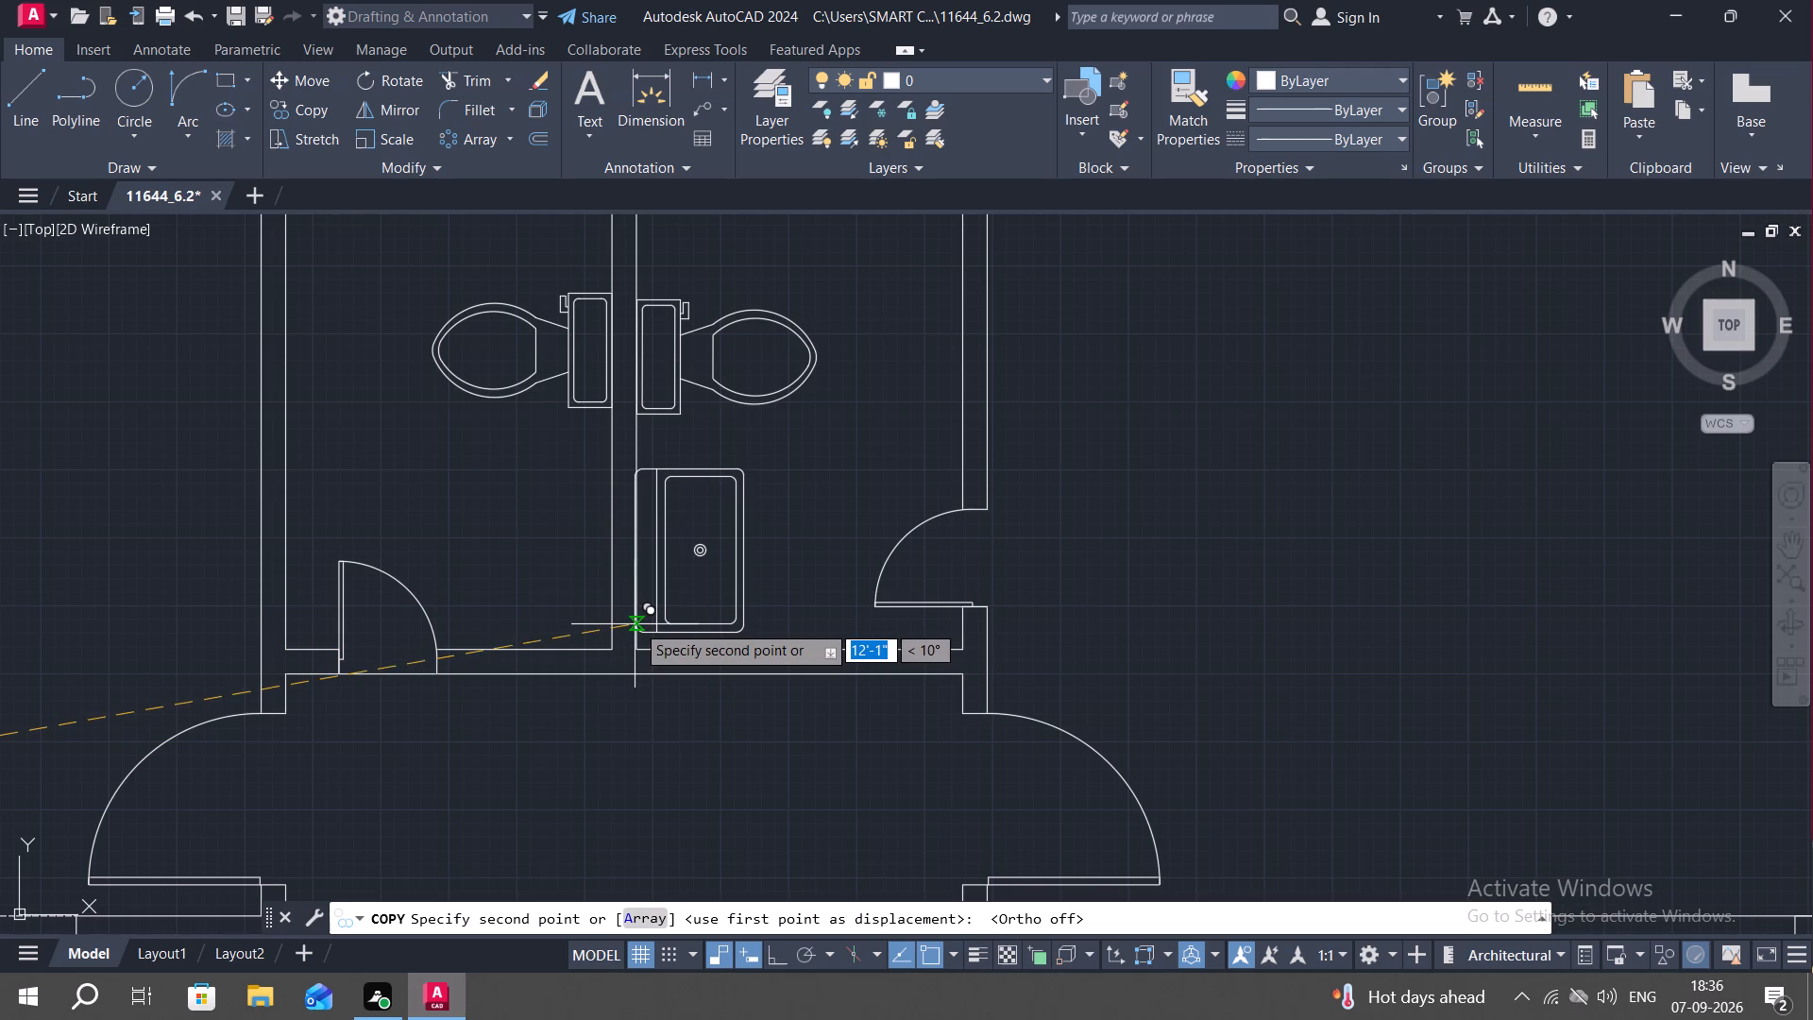
{"action": "left_click", "coordinate": [635, 623]}
{"action": "key", "text": "Escape"}
Mirror the sink about the dividing wall's centreline into the left toilet room, keeping the original.
{"action": "type", "text": "MI"}
{"action": "key", "text": "space"}
{"action": "left_click", "coordinate": [695, 633]}
{"action": "right_click", "coordinate": [695, 633]}
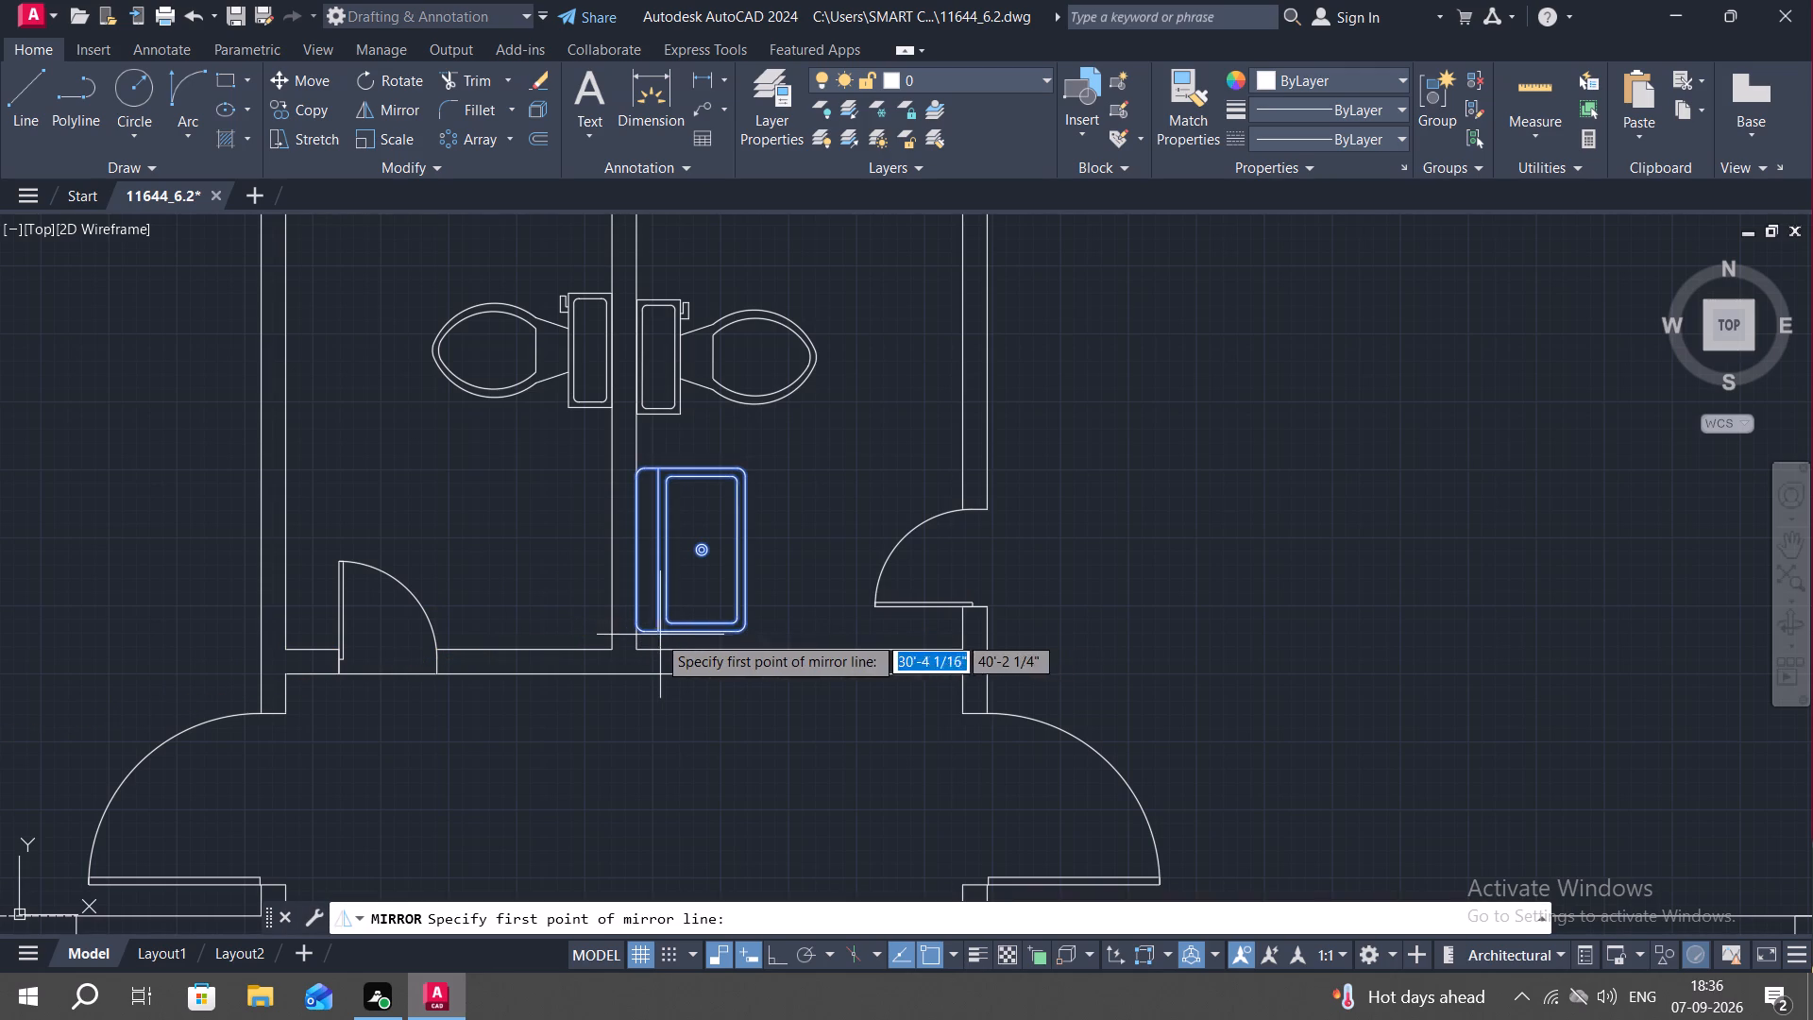
{"action": "left_click", "coordinate": [623, 619]}
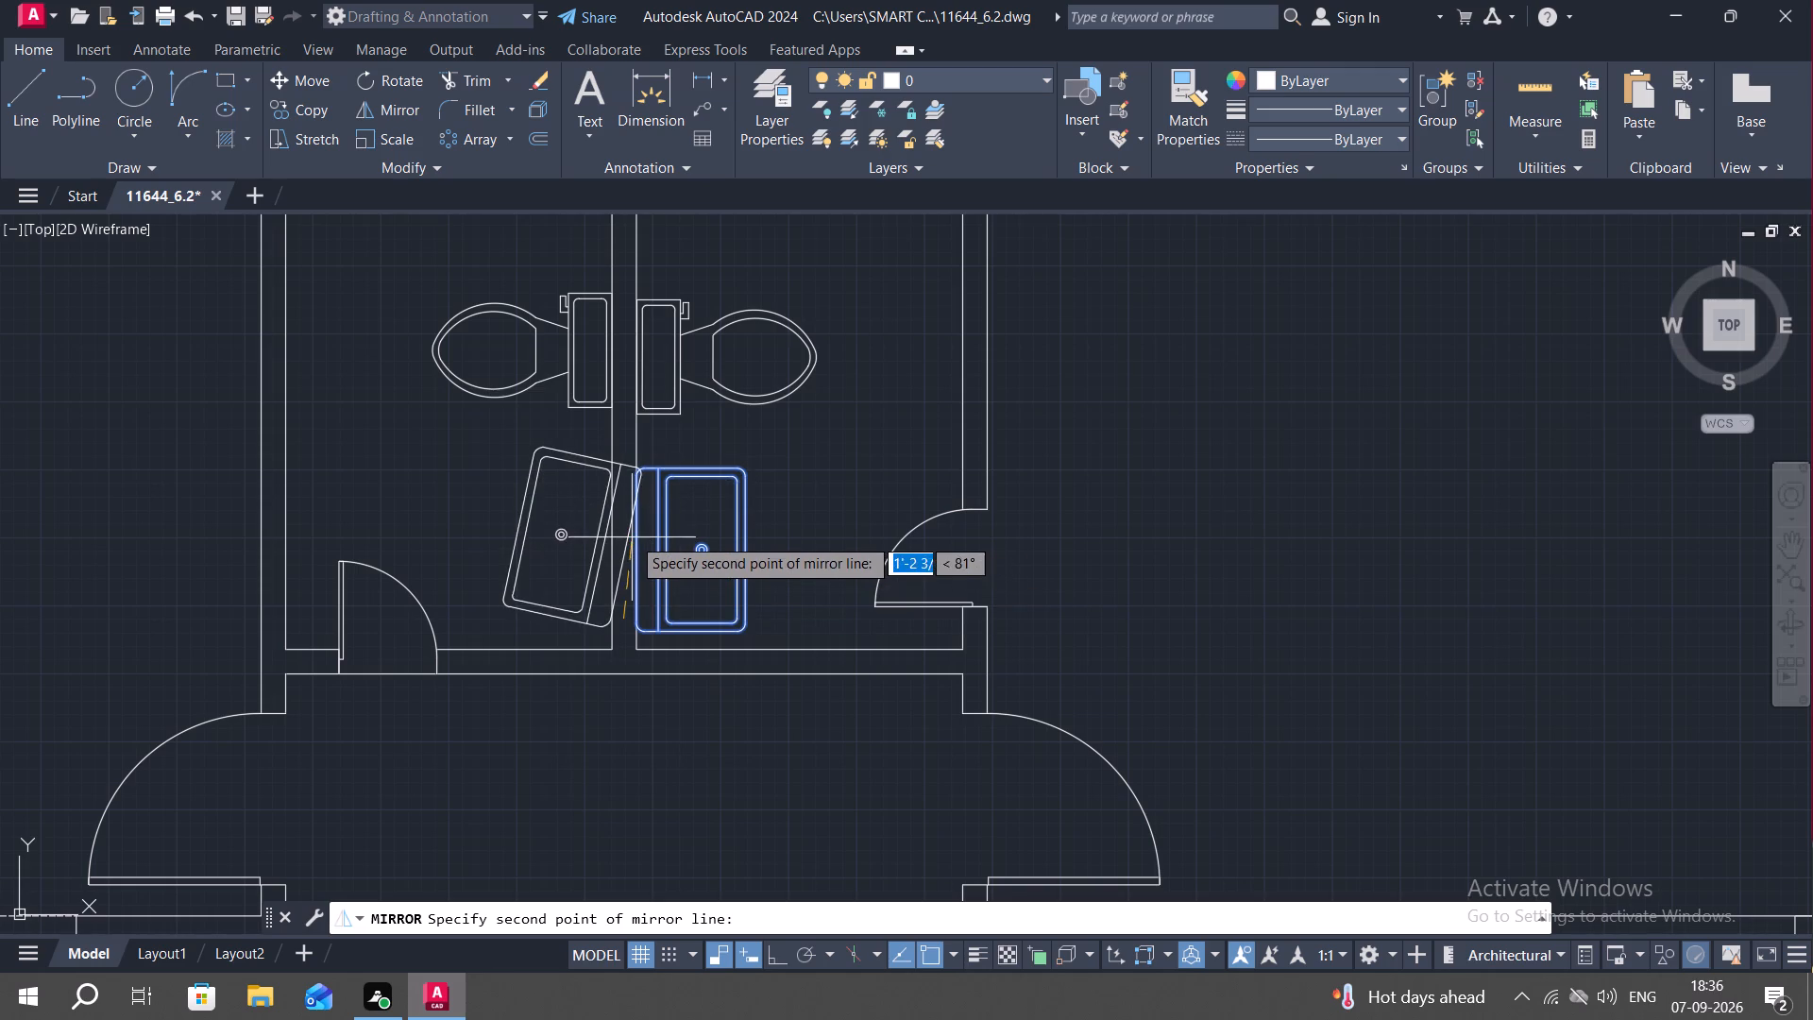
{"action": "key", "text": "F8"}
{"action": "left_click", "coordinate": [623, 460]}
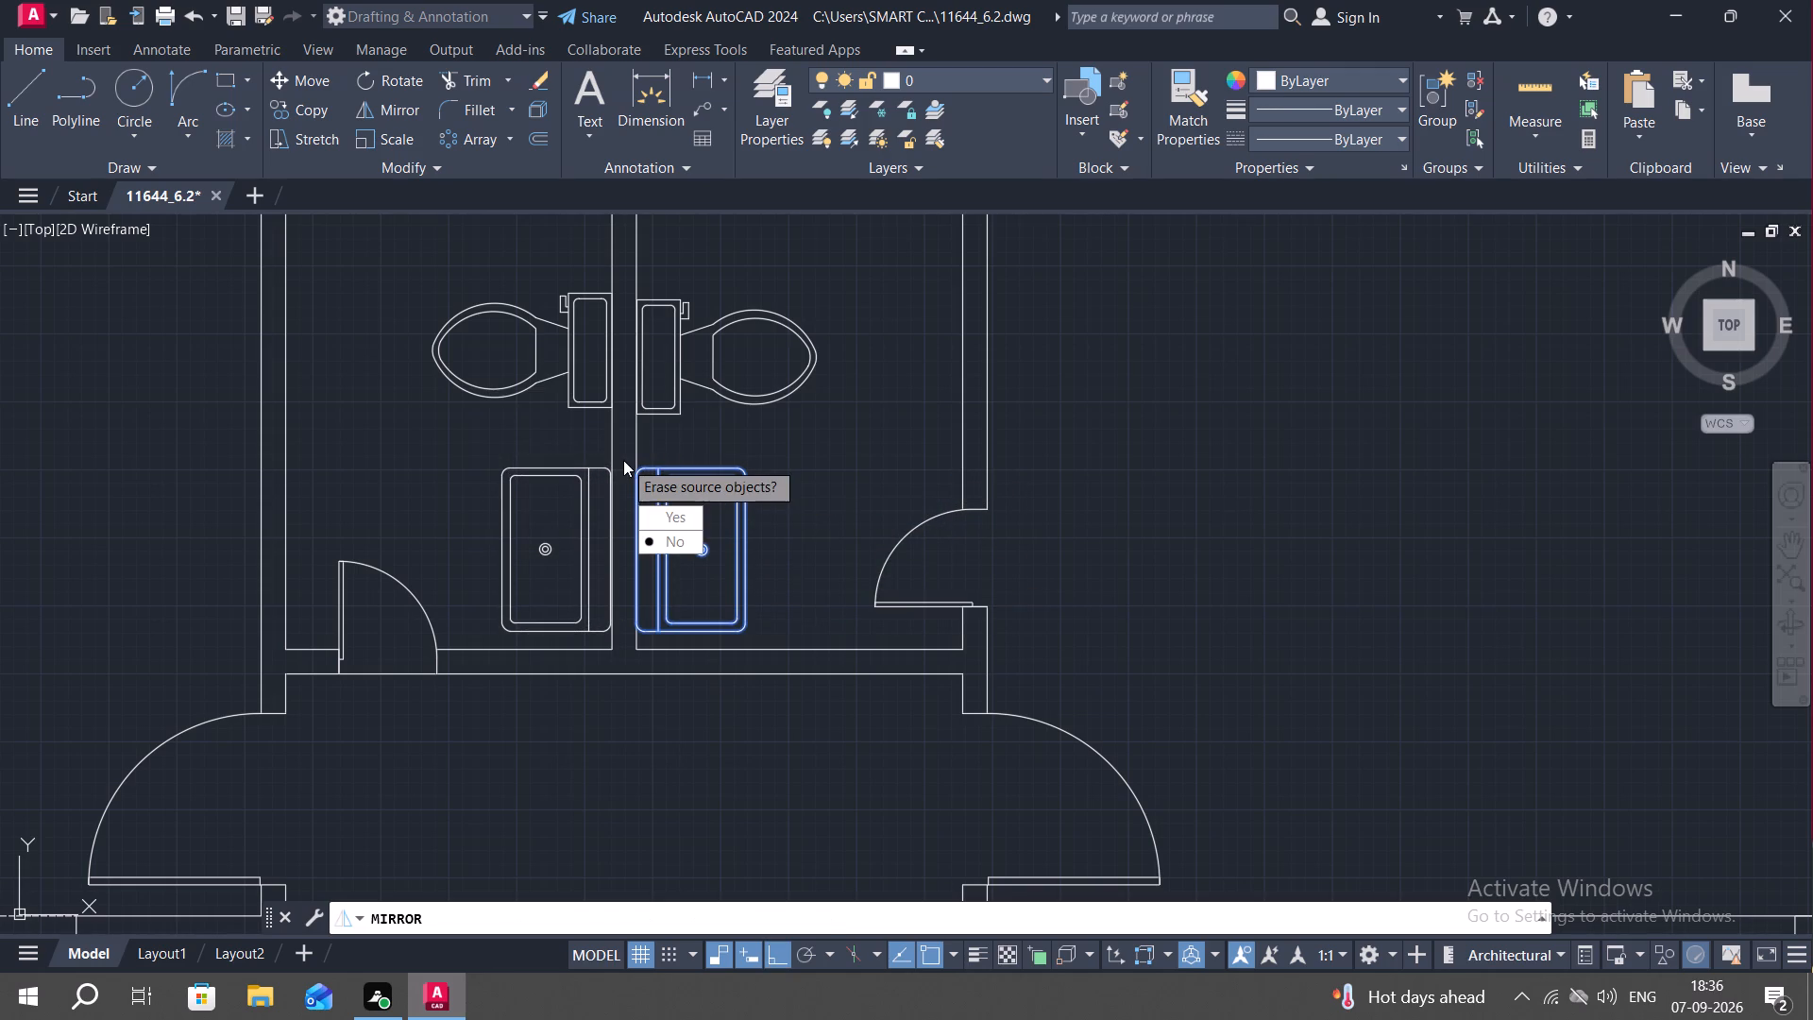
{"action": "left_click_drag", "start_coordinate": [641, 539], "coordinate": [623, 460]}
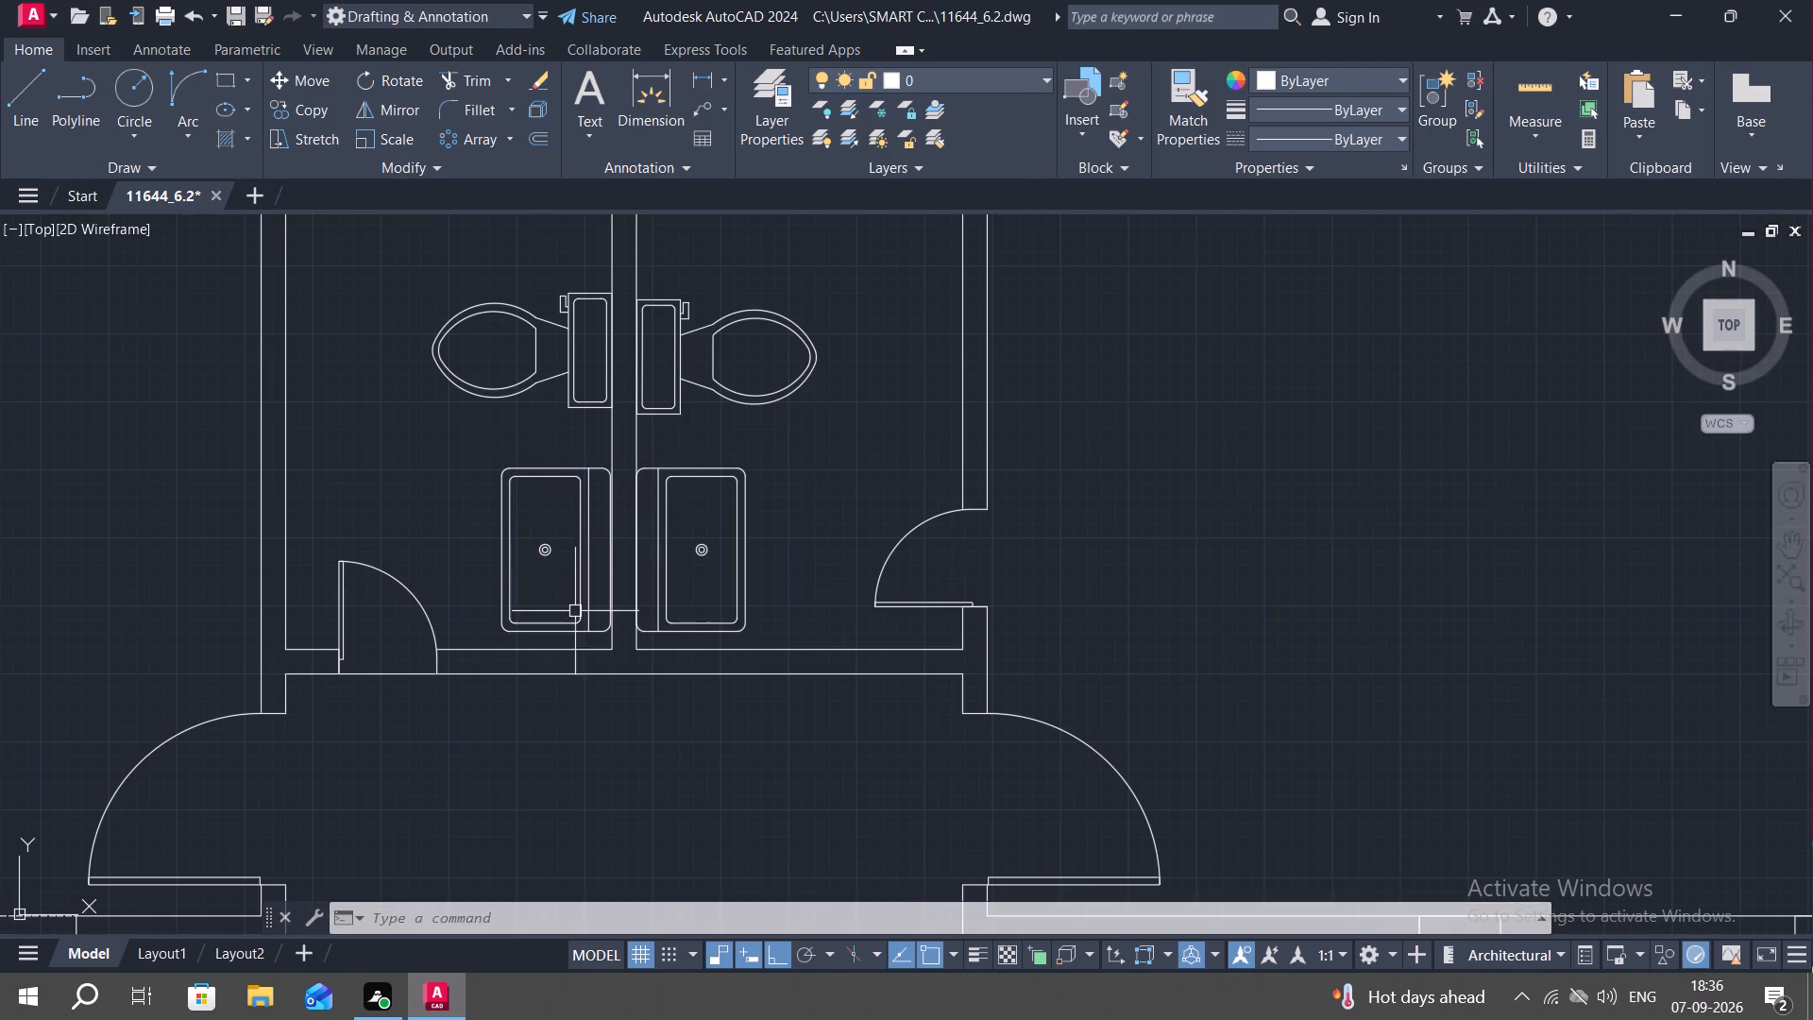
Offset the top and left inner wall lines of the room beside the staircase 2' into the room.
{"action": "scroll", "coordinate": [577, 612], "scroll_direction": "down", "scroll_amount": 2}
{"action": "middle_click_drag", "start_coordinate": [592, 683], "coordinate": [593, 603]}
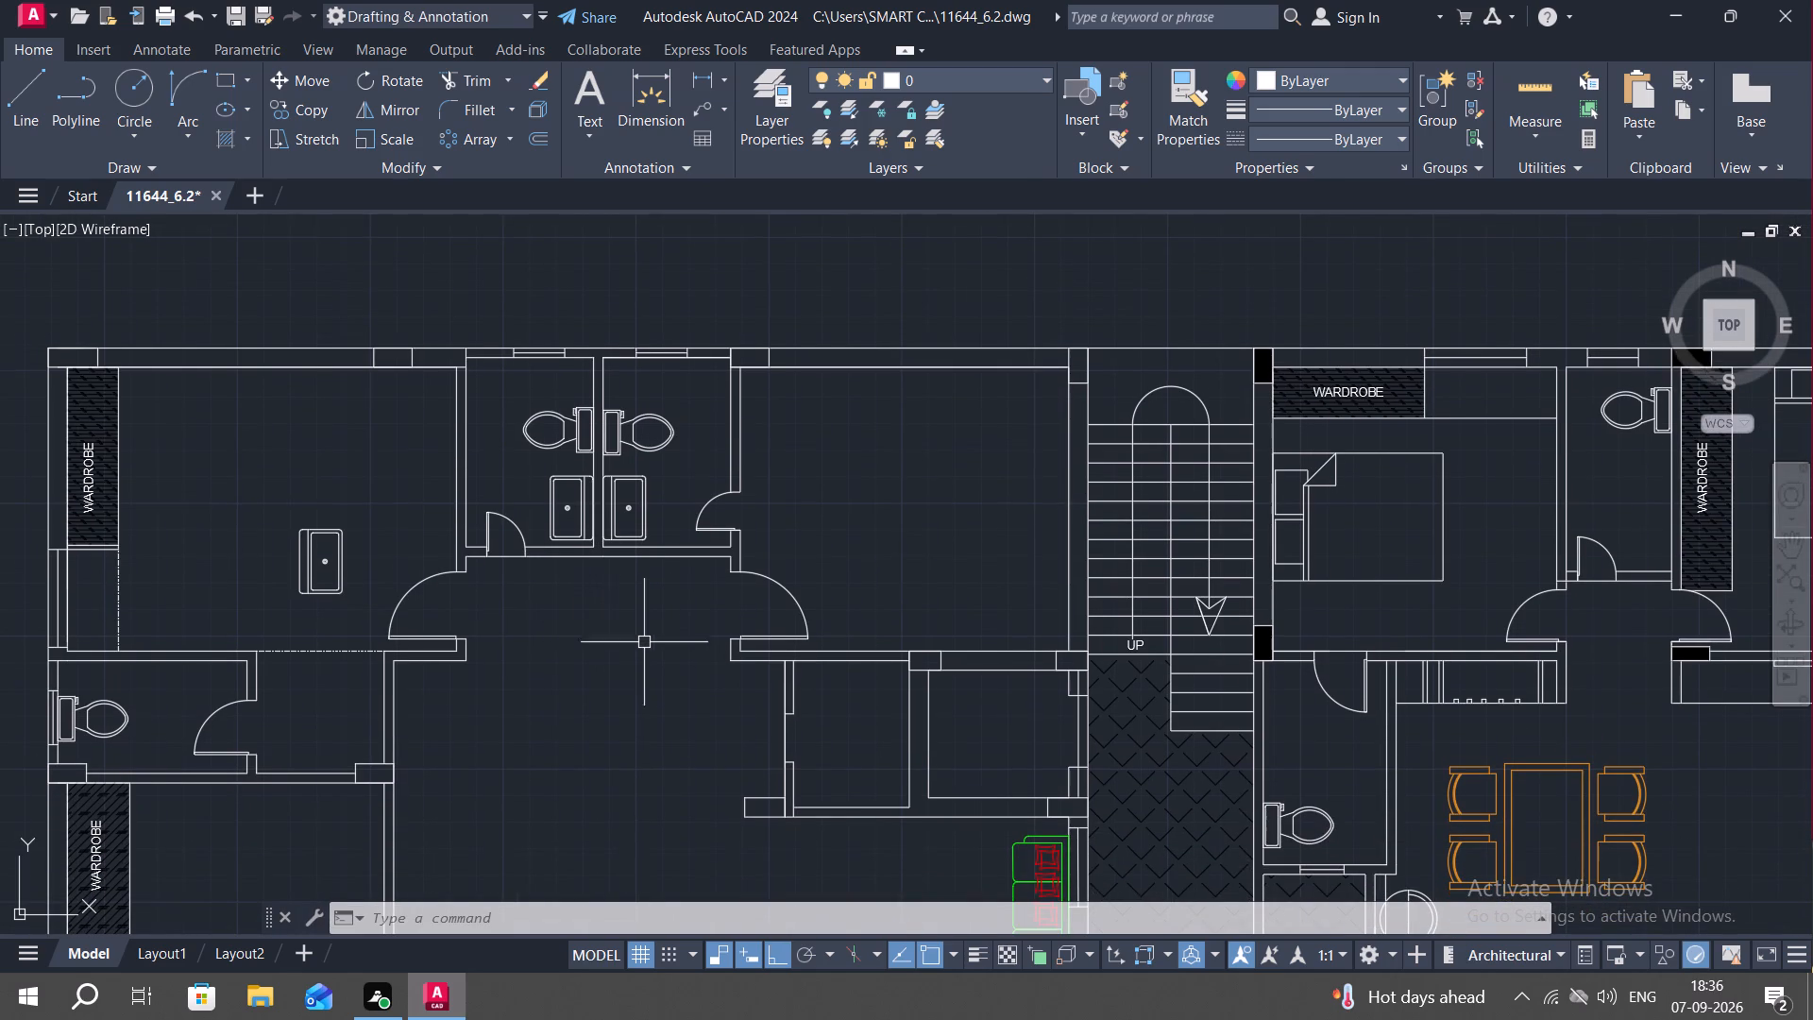
{"action": "scroll", "coordinate": [662, 632], "scroll_direction": "down", "scroll_amount": 1}
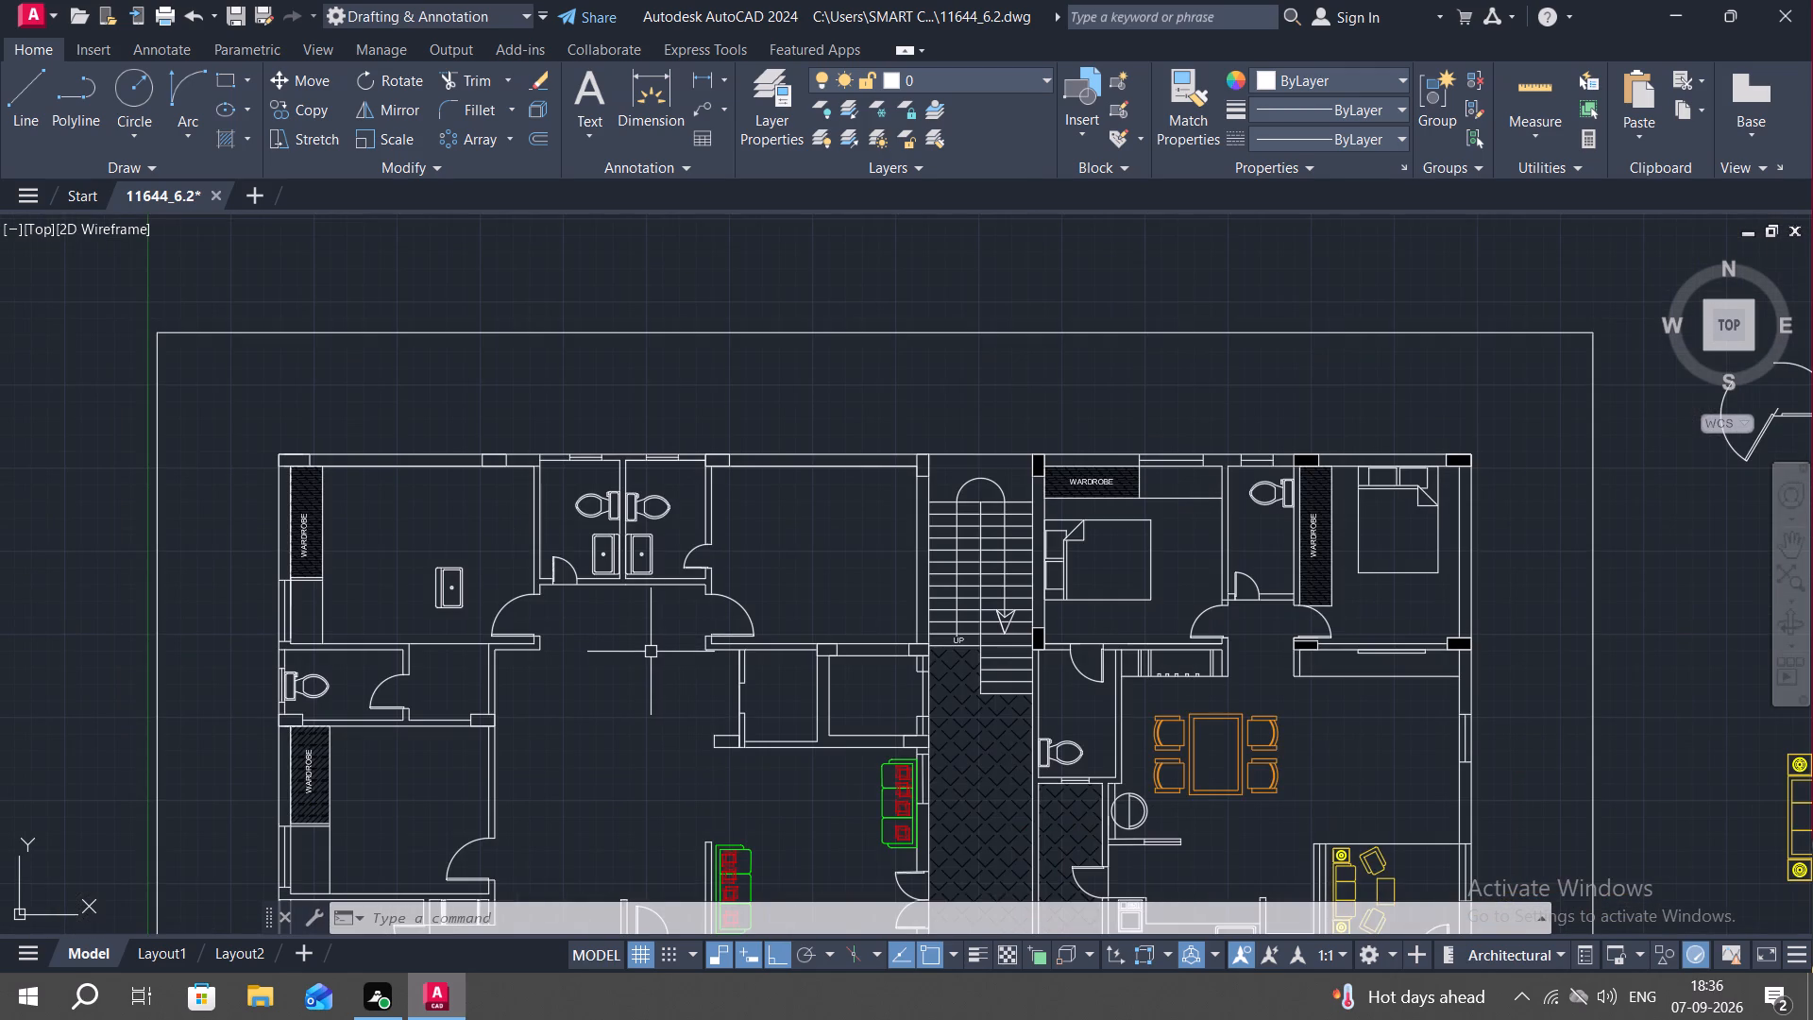
{"action": "scroll", "coordinate": [649, 655], "scroll_direction": "down", "scroll_amount": 1}
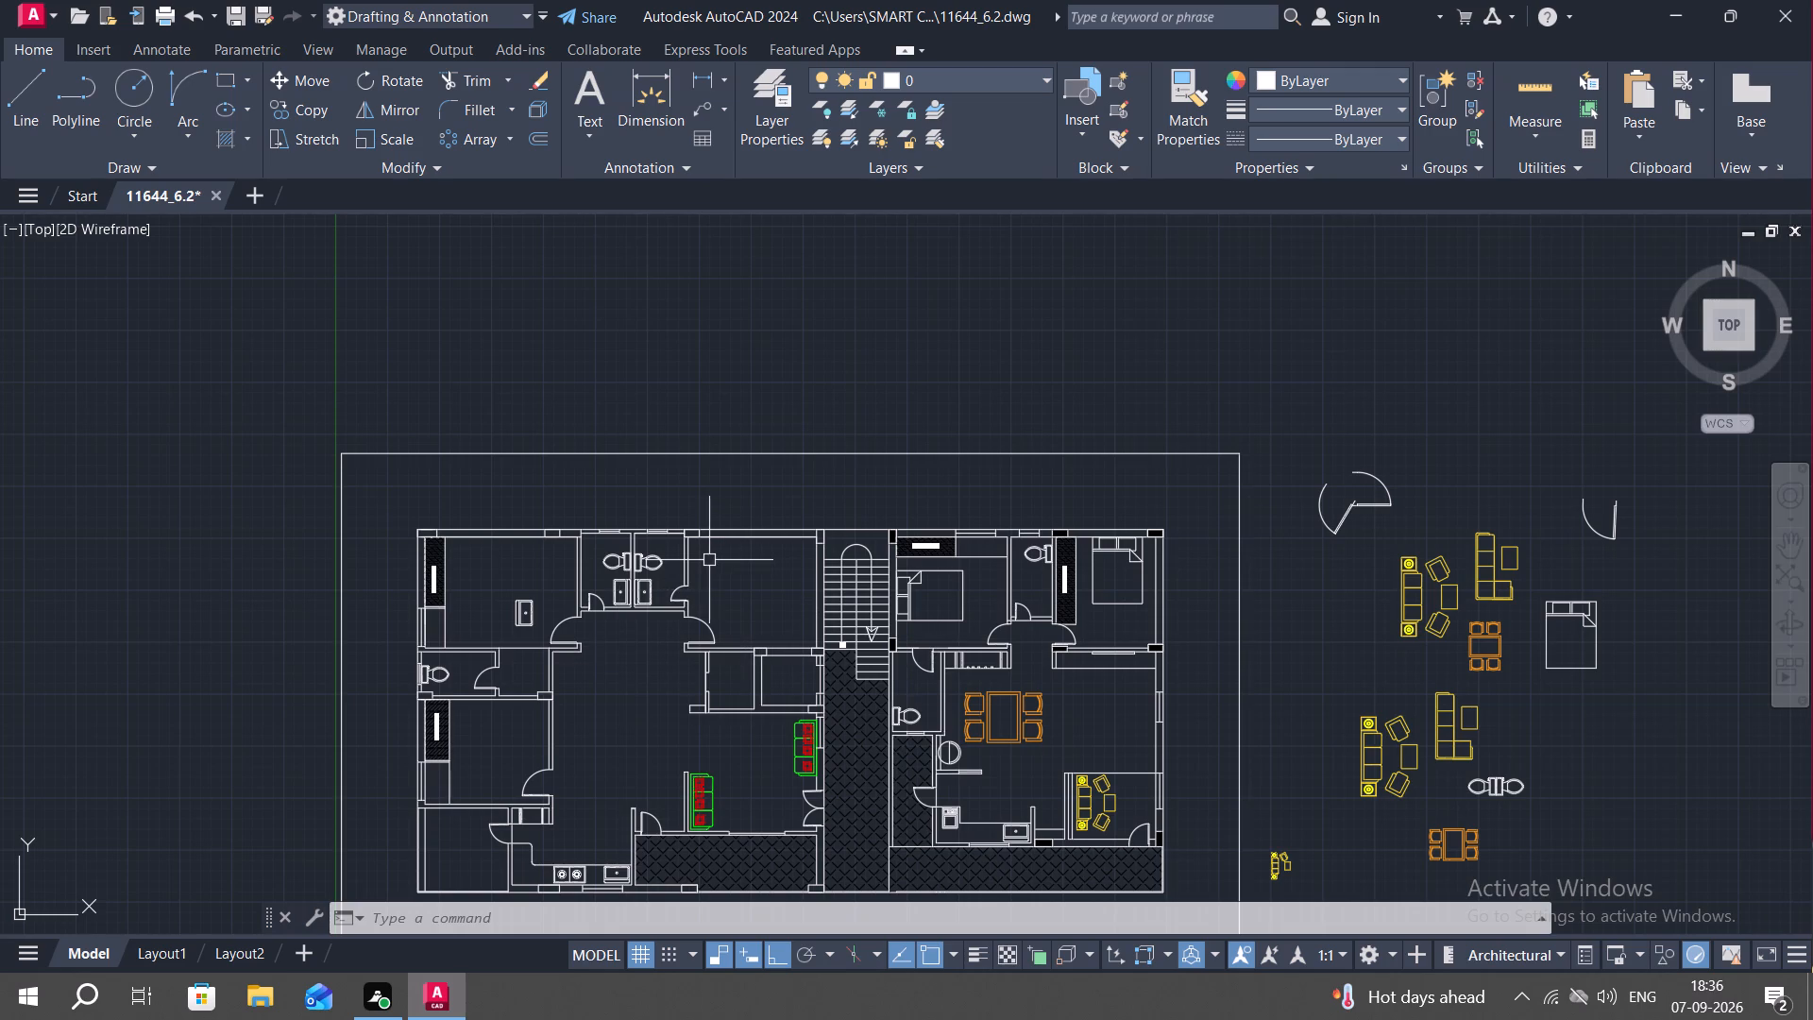
{"action": "scroll", "coordinate": [692, 545], "scroll_direction": "up", "scroll_amount": 3}
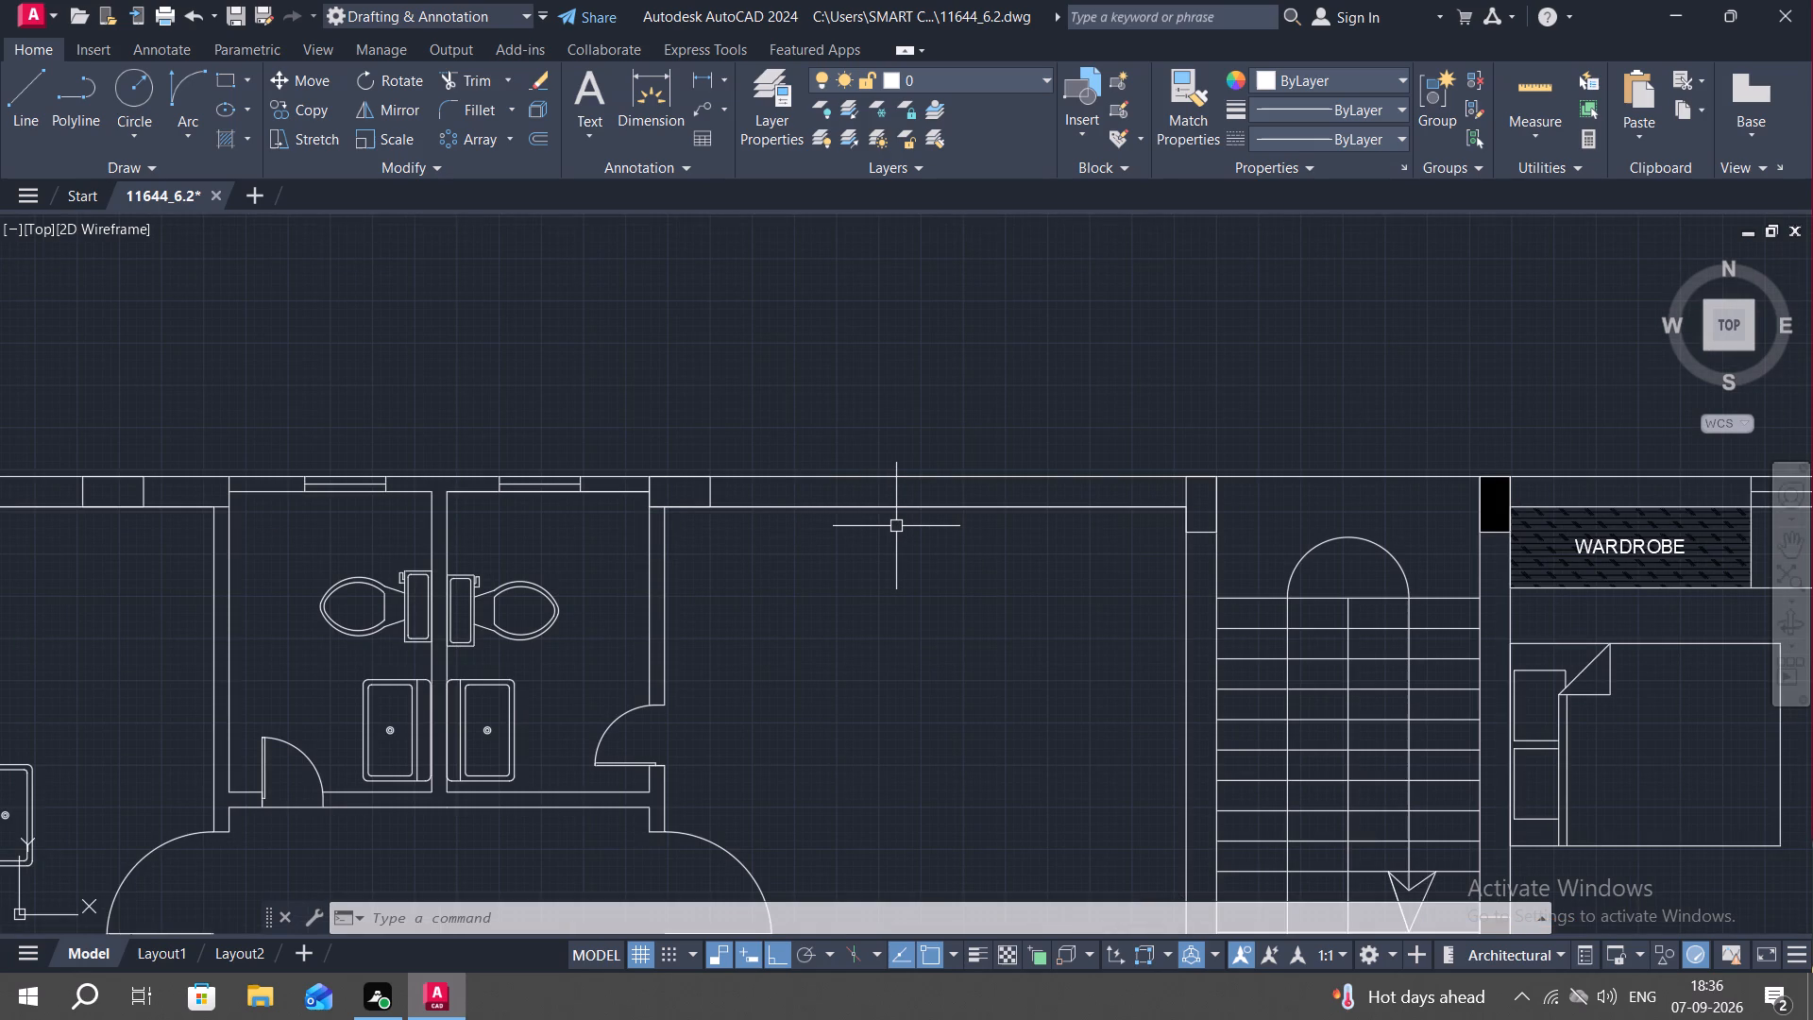
{"action": "type", "text": "O"}
{"action": "key", "text": "space"}
{"action": "key", "text": "2"}
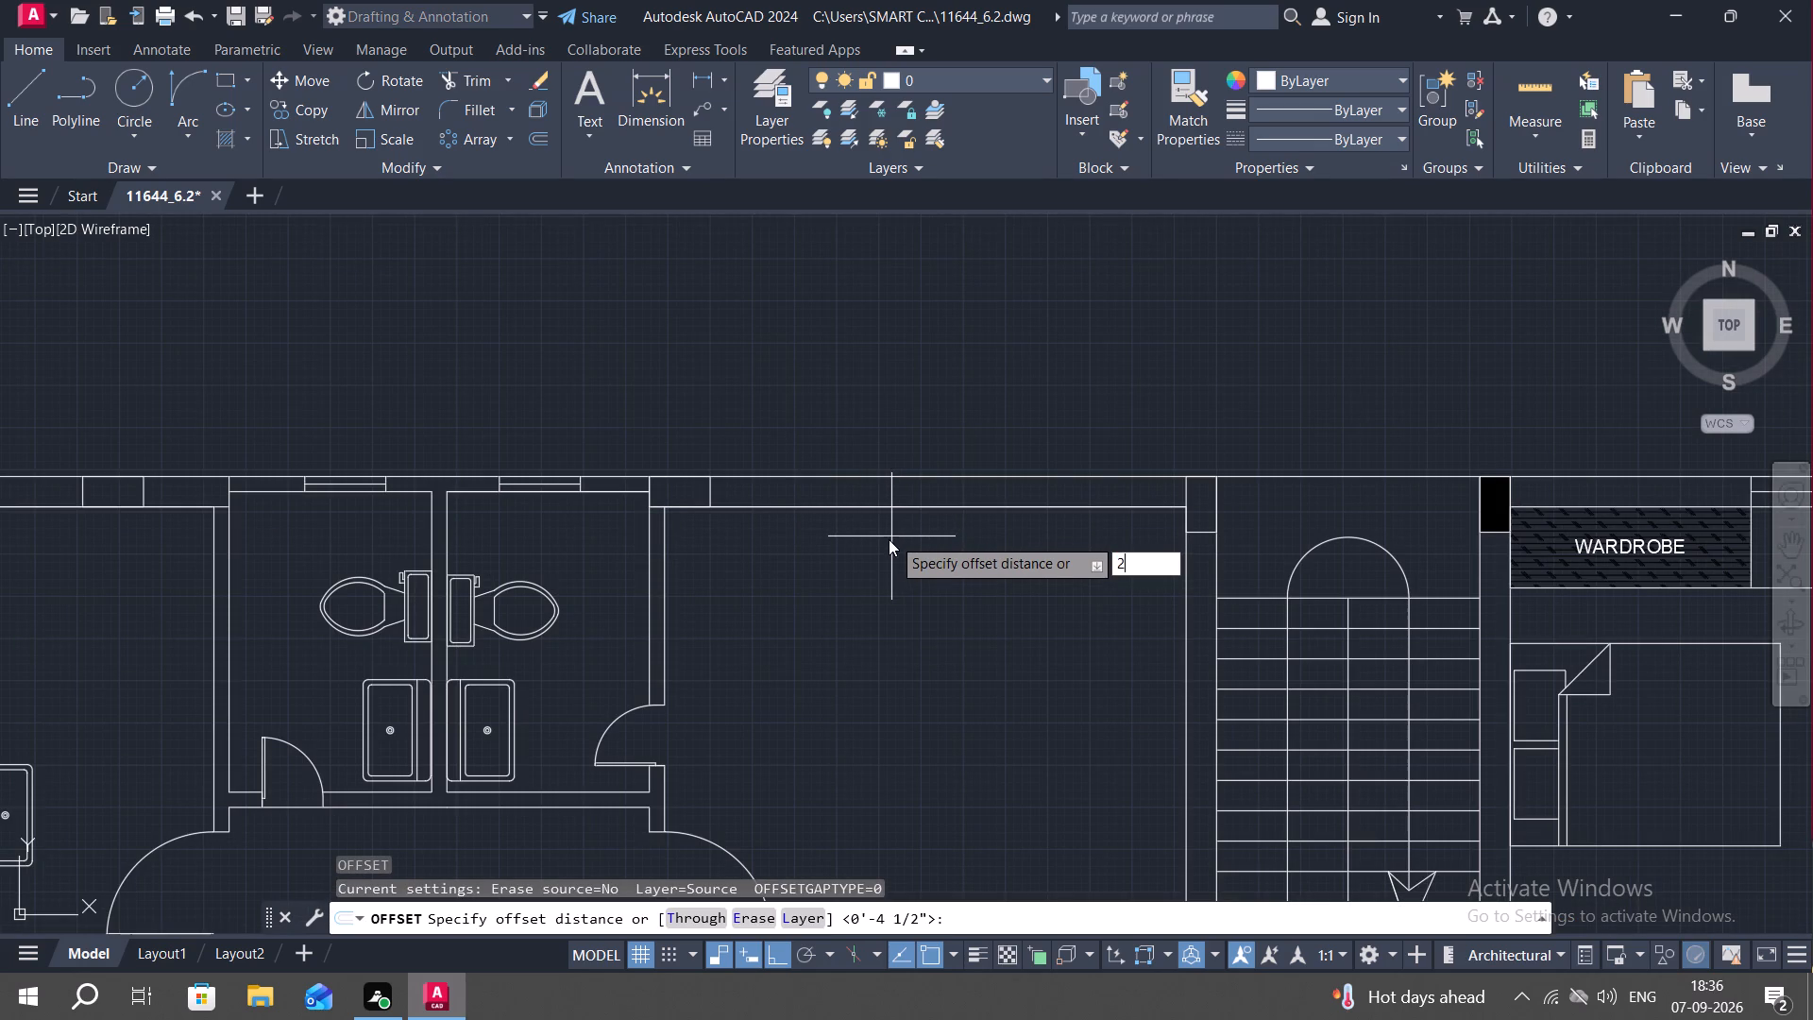
{"action": "key", "text": "apostrophe"}
{"action": "key", "text": "space"}
{"action": "left_click", "coordinate": [865, 506]}
{"action": "left_click", "coordinate": [866, 574]}
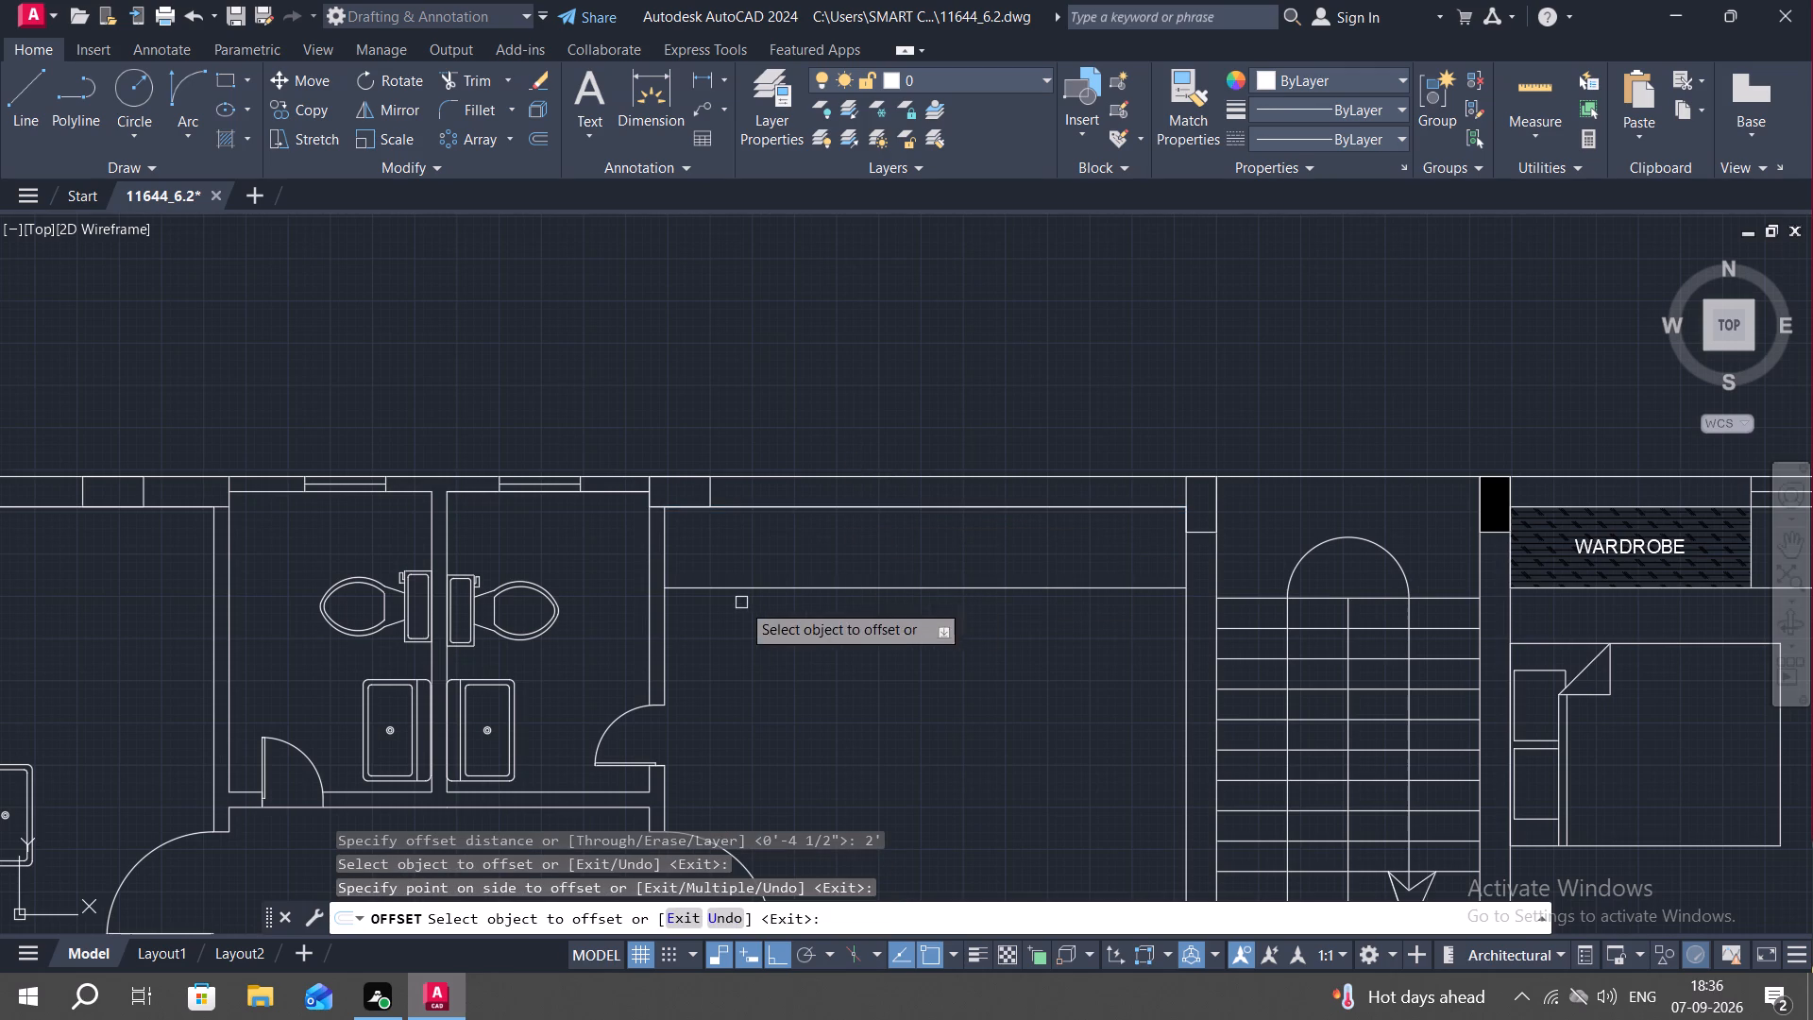
{"action": "left_click", "coordinate": [669, 604]}
{"action": "left_click", "coordinate": [844, 628]}
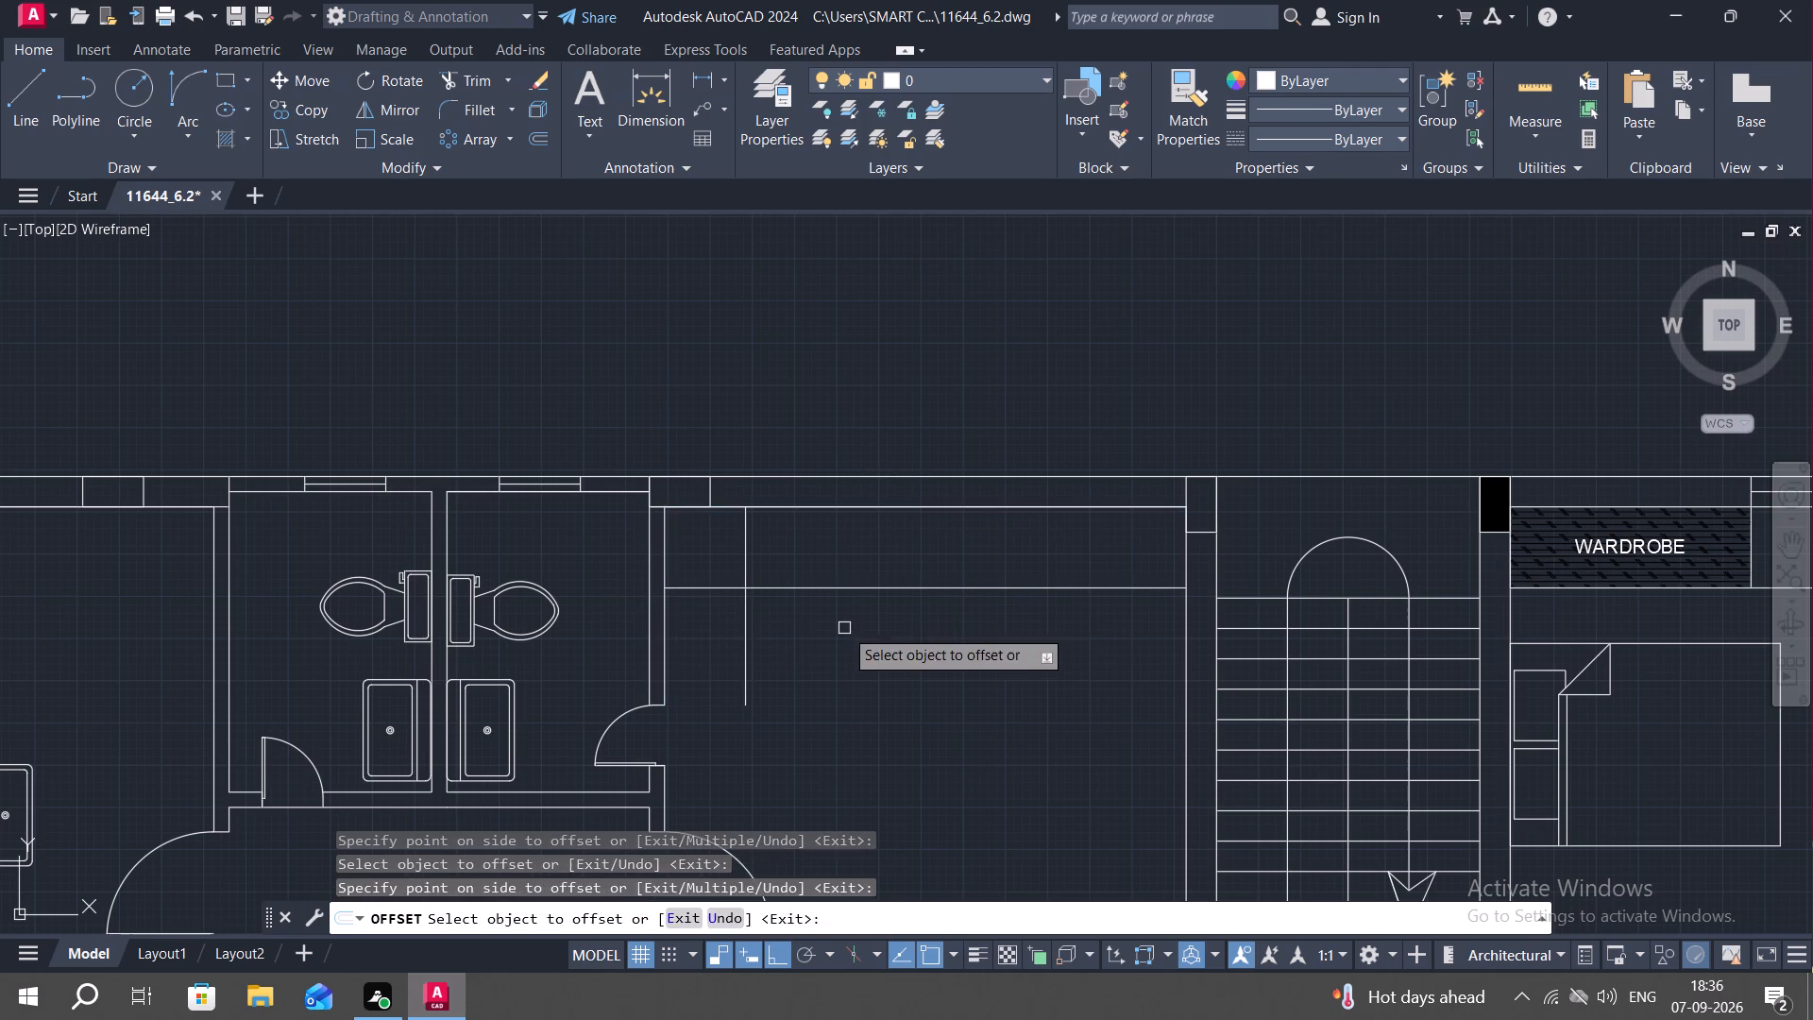
{"action": "key", "text": "Escape"}
Draw a horizontal line from the wall end above the toilet room's door to the vertical offset line, closing the wardrobe outline.
{"action": "key", "text": "l"}
{"action": "key", "text": "space"}
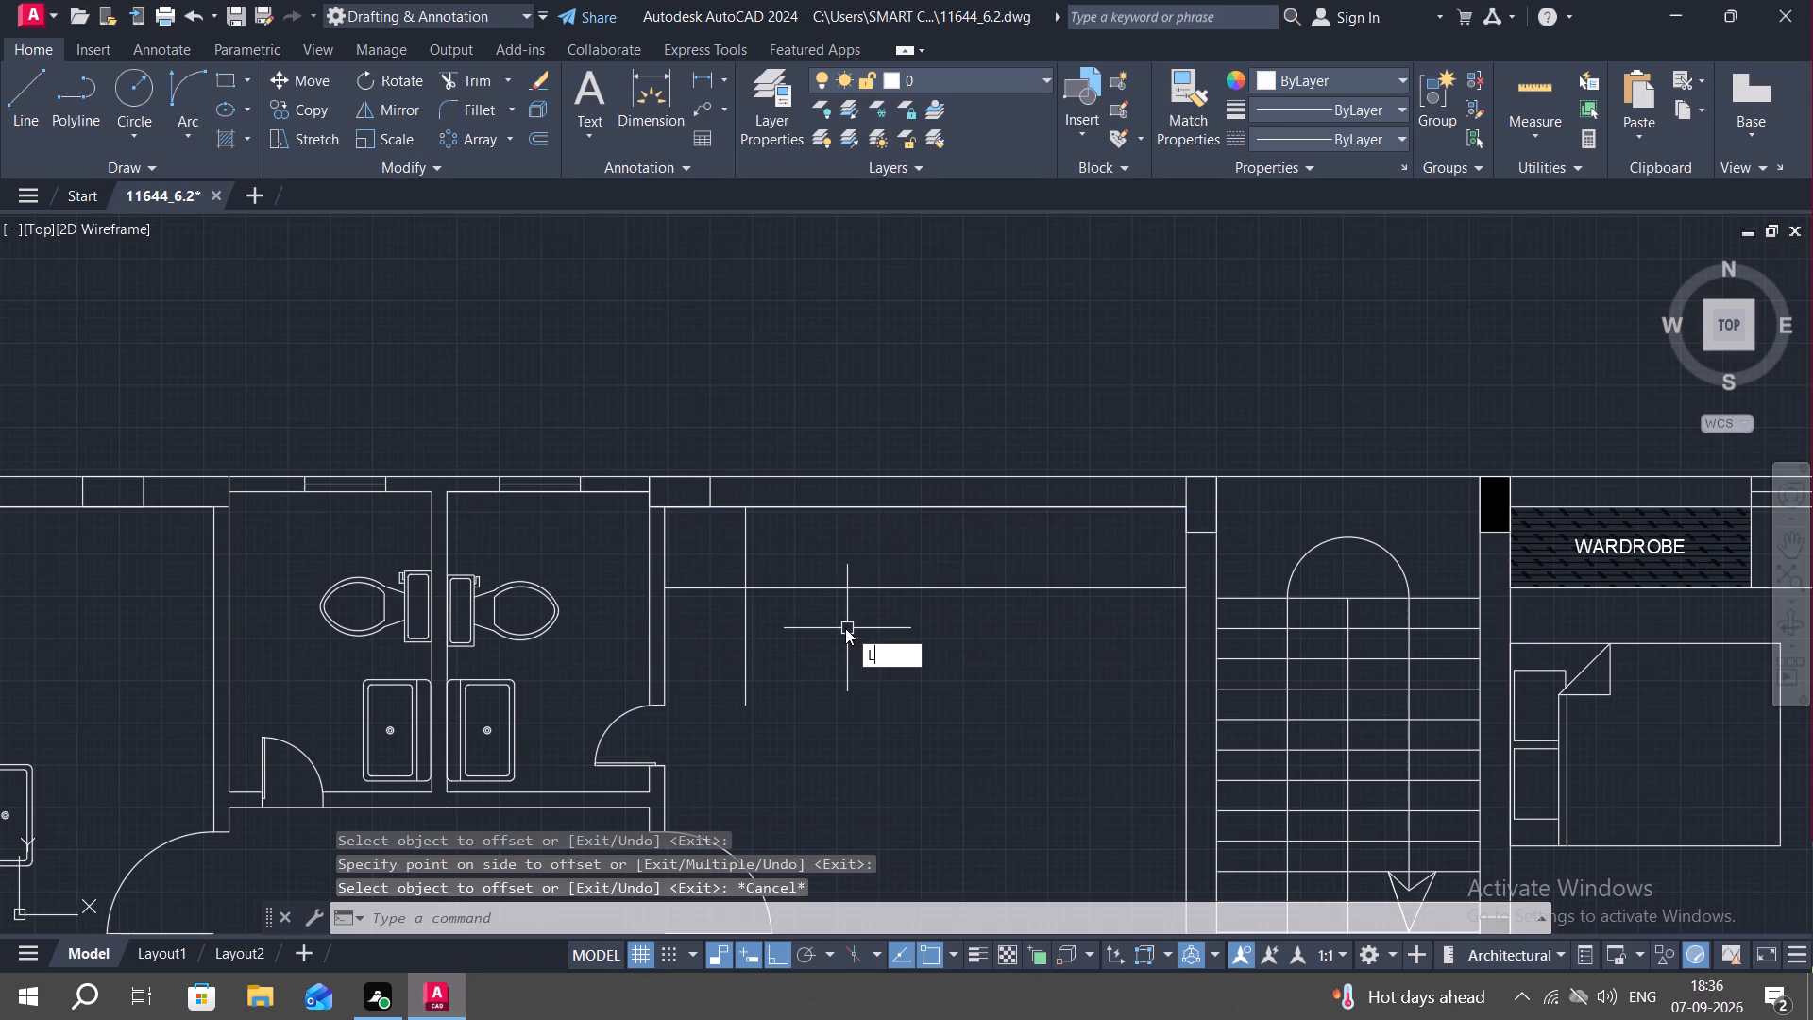
{"action": "left_click", "coordinate": [664, 705]}
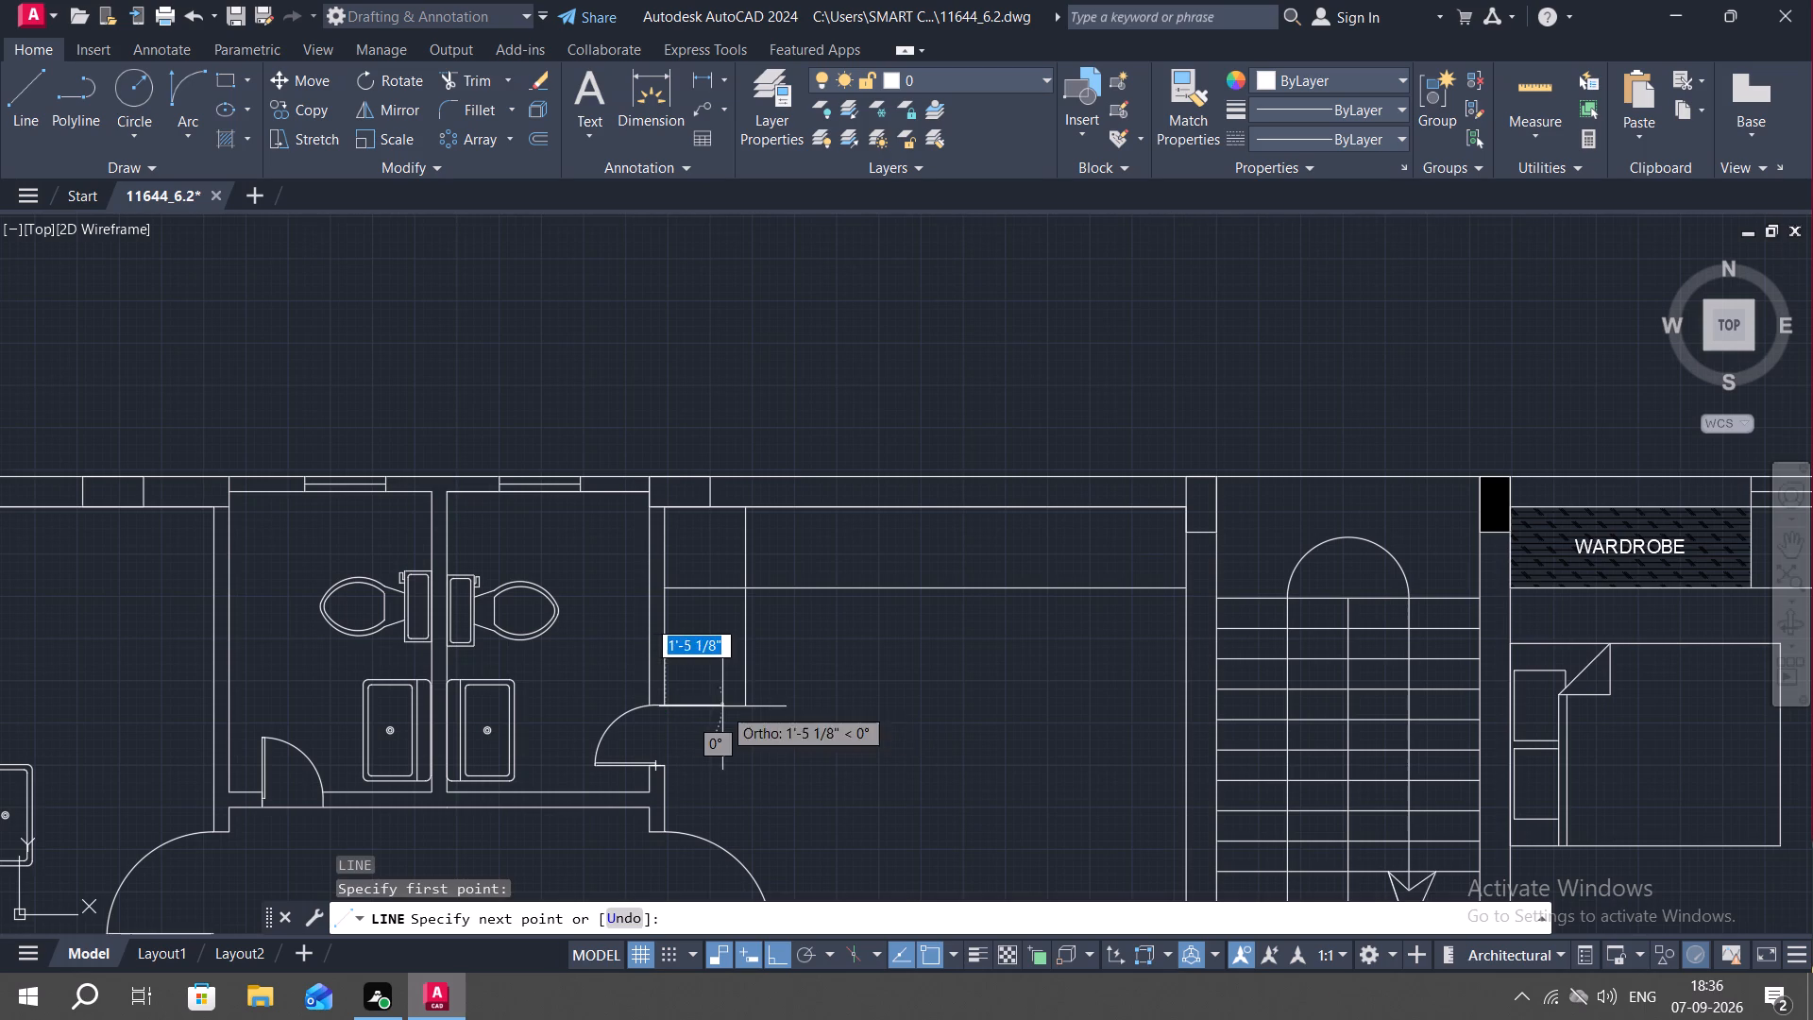
{"action": "left_click", "coordinate": [748, 707]}
{"action": "key", "text": "Escape"}
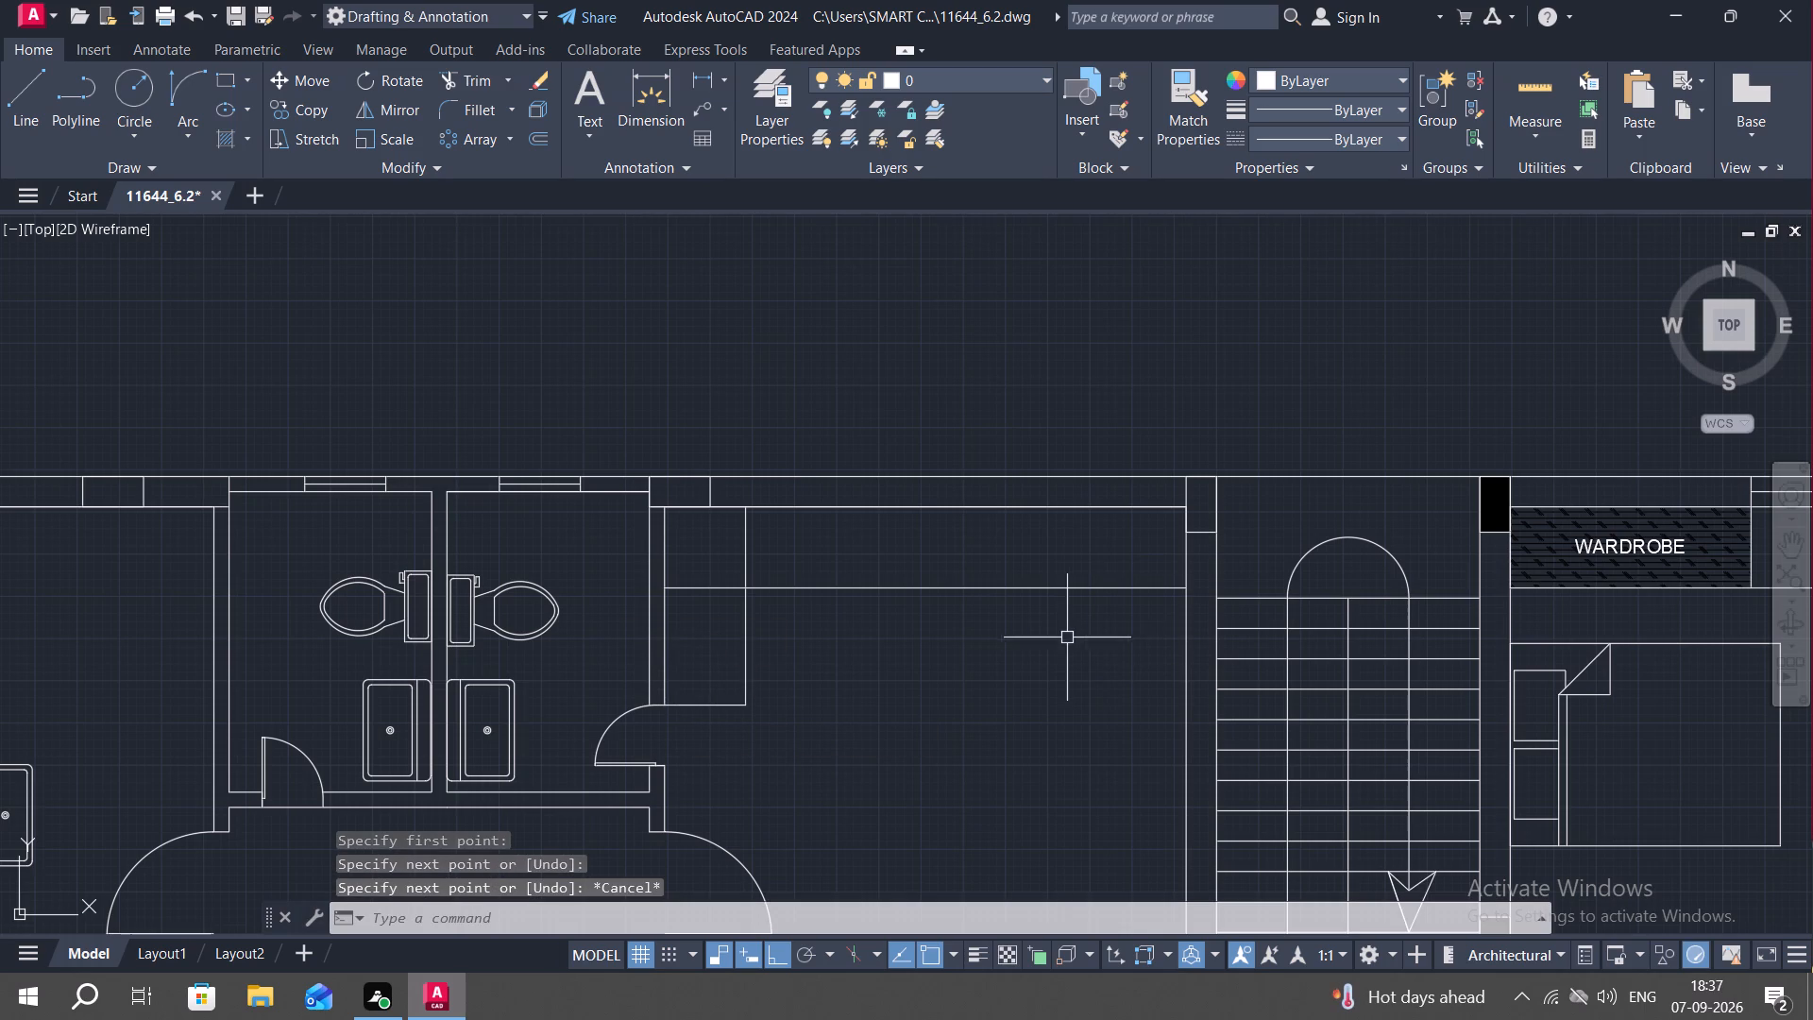
Draw a vertical 2' line from the horizontal offset line up to the top wall, ending the upper wardrobe section.
{"action": "type", "text": "TR"}
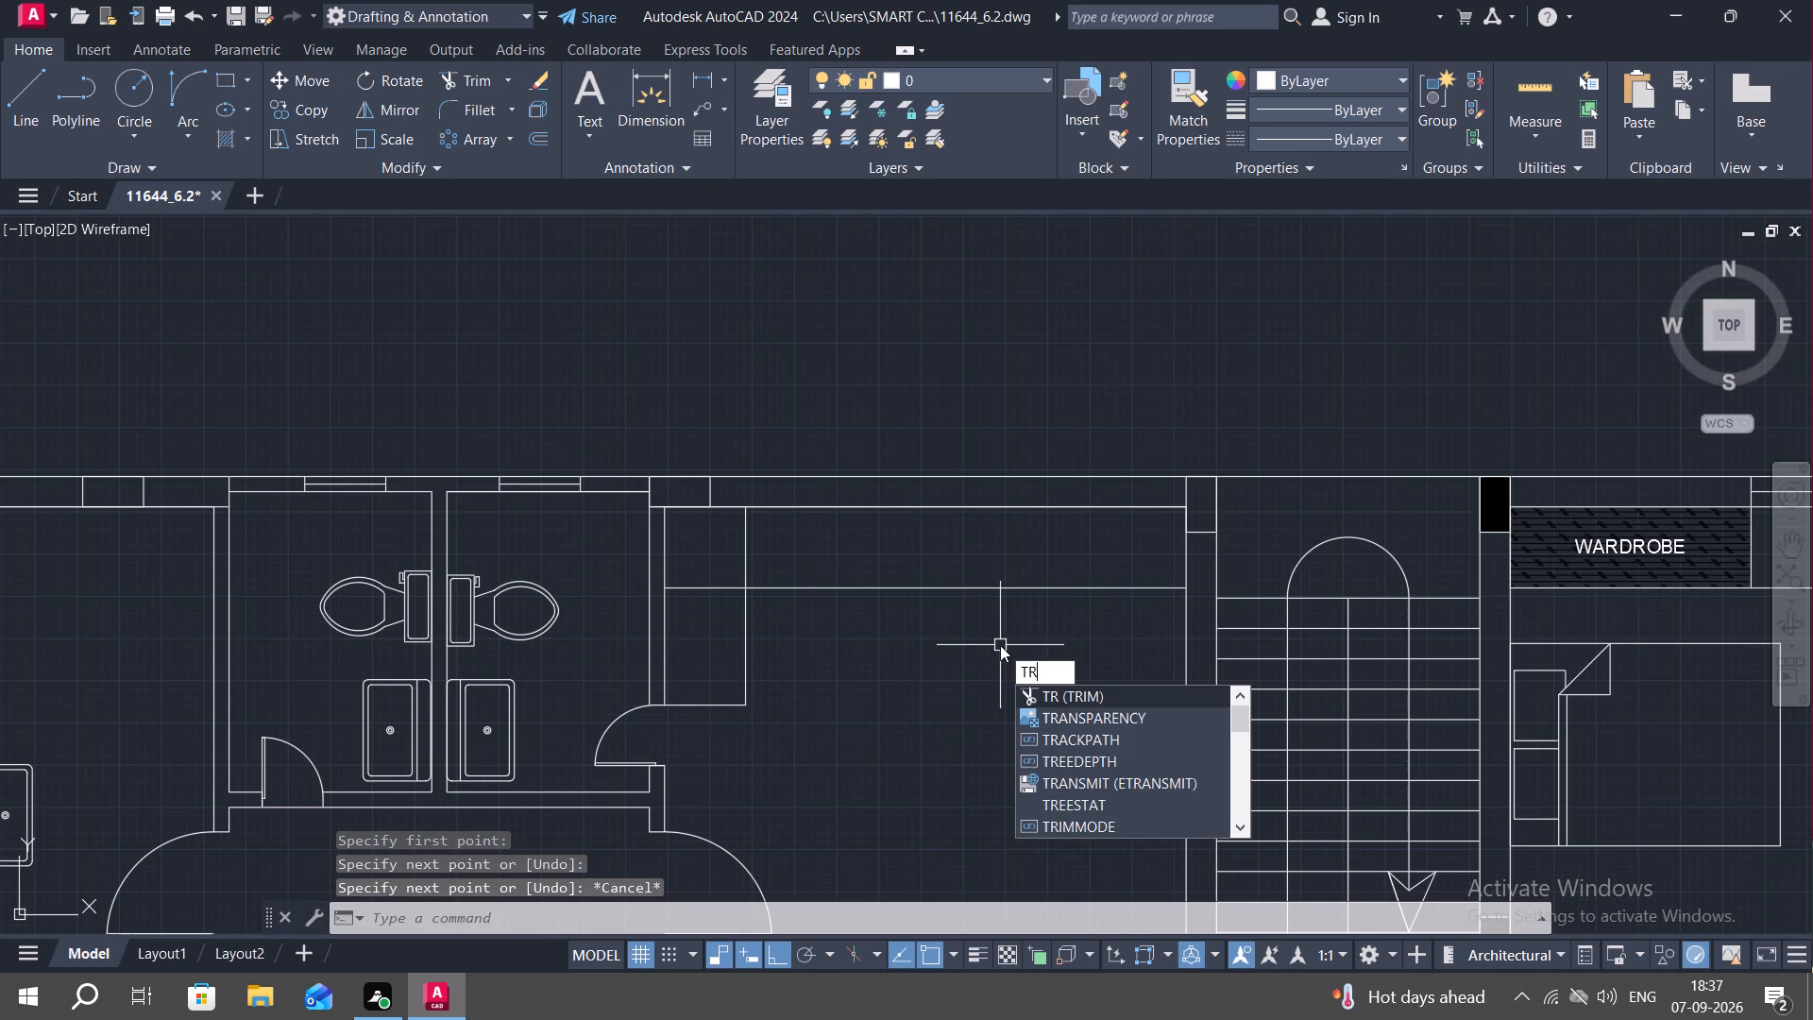
{"action": "key", "text": "Escape"}
{"action": "key", "text": "l"}
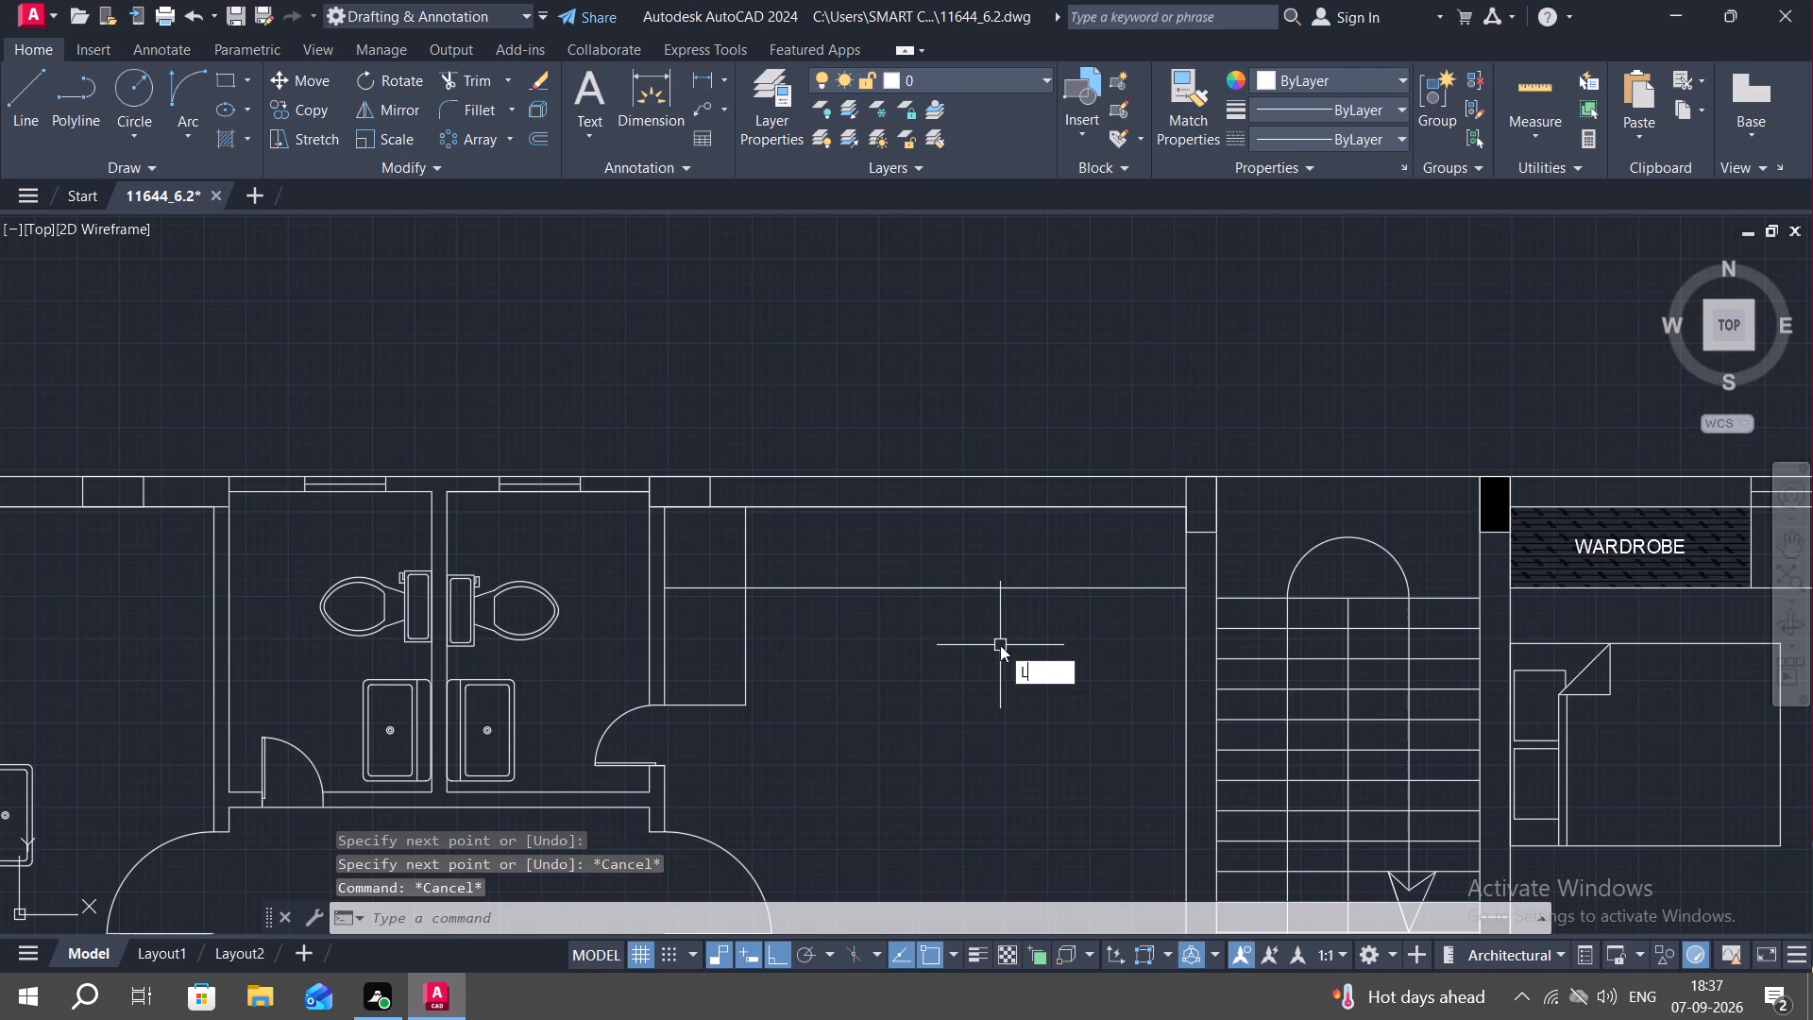
{"action": "key", "text": "space"}
{"action": "left_click", "coordinate": [880, 586]}
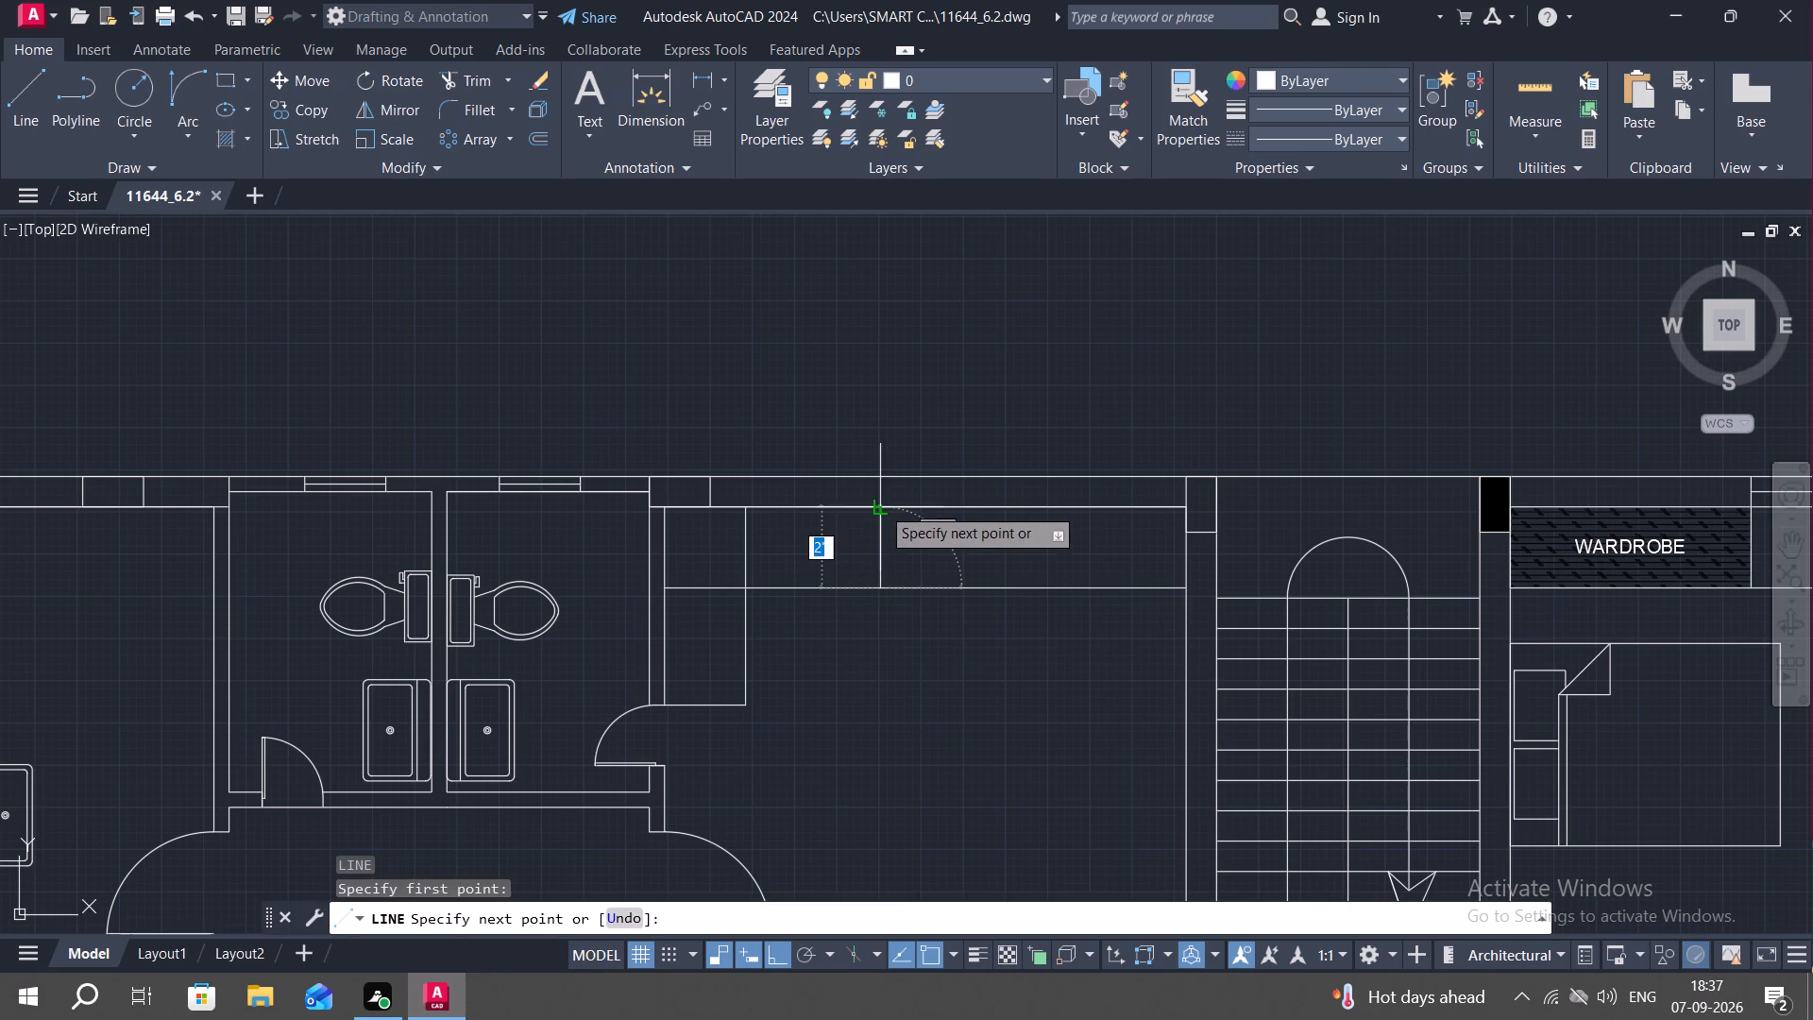
{"action": "left_click", "coordinate": [881, 501]}
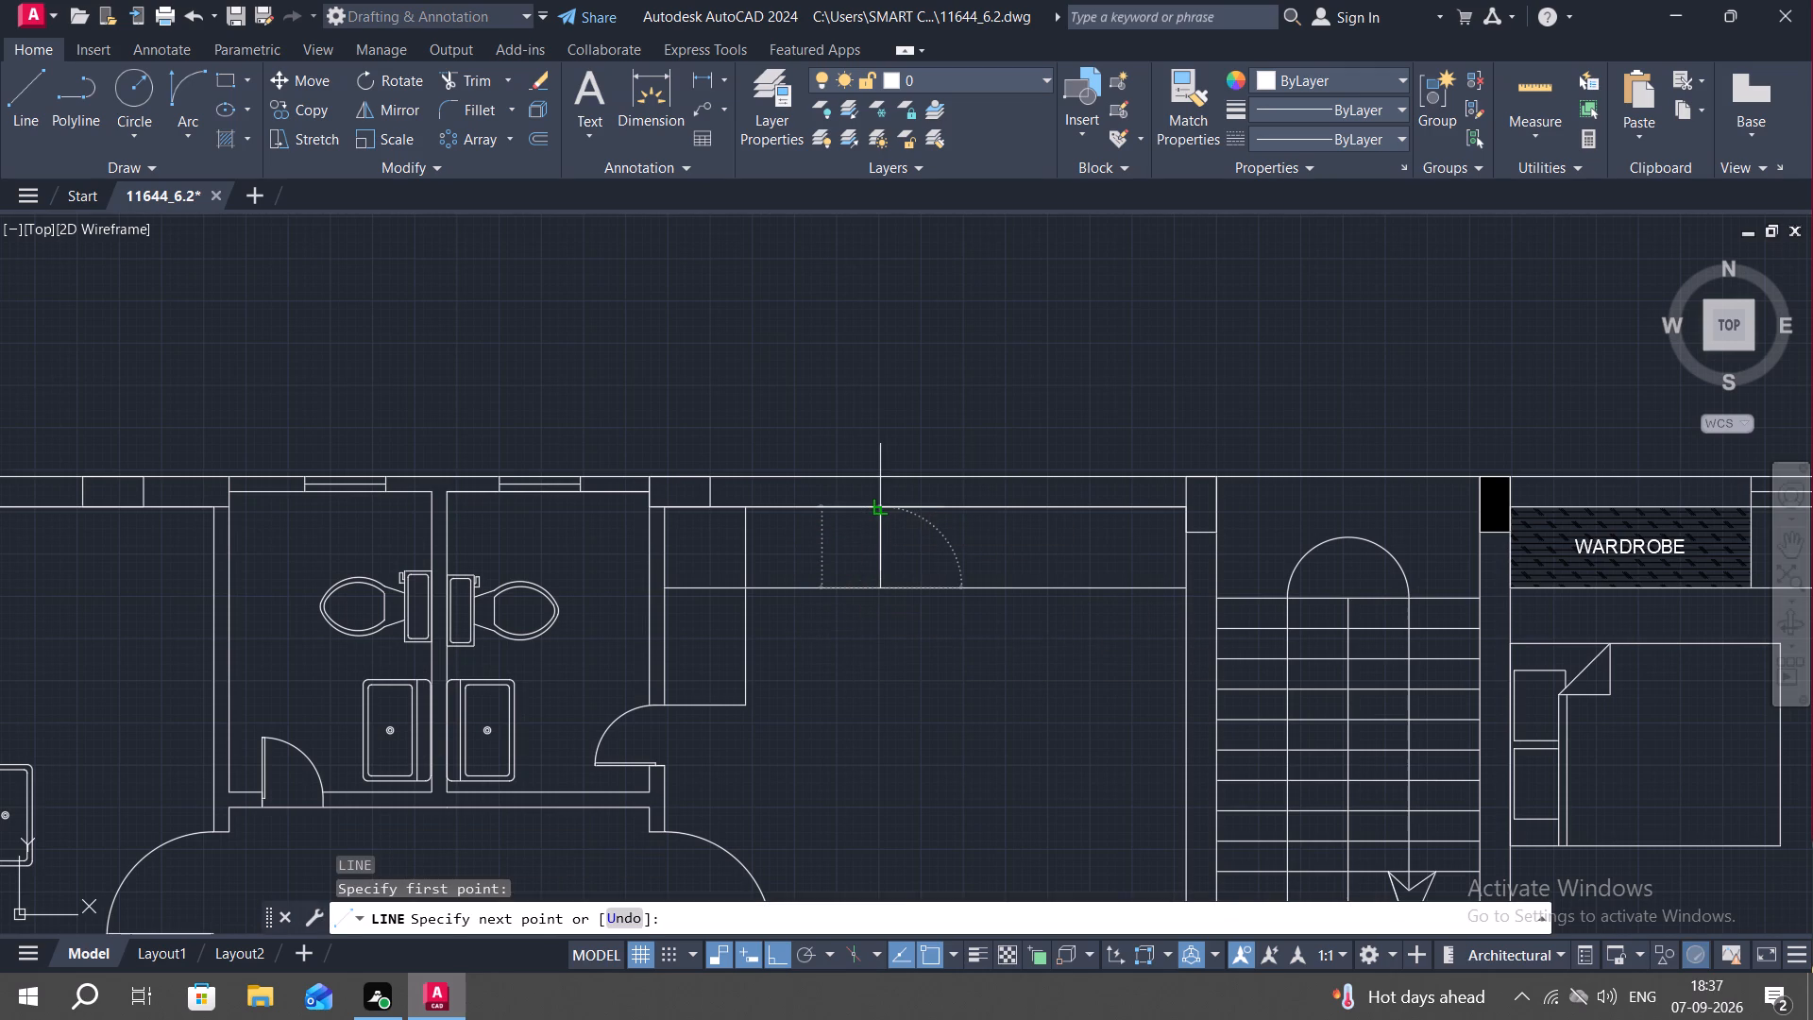
{"action": "key", "text": "Escape"}
Trim the horizontal offset line beyond the wardrobe's vertical end line, on the staircase side.
{"action": "type", "text": "TR"}
{"action": "key", "text": "space"}
{"action": "left_click", "coordinate": [941, 590]}
{"action": "scroll", "coordinate": [954, 627], "scroll_direction": "down", "scroll_amount": 2}
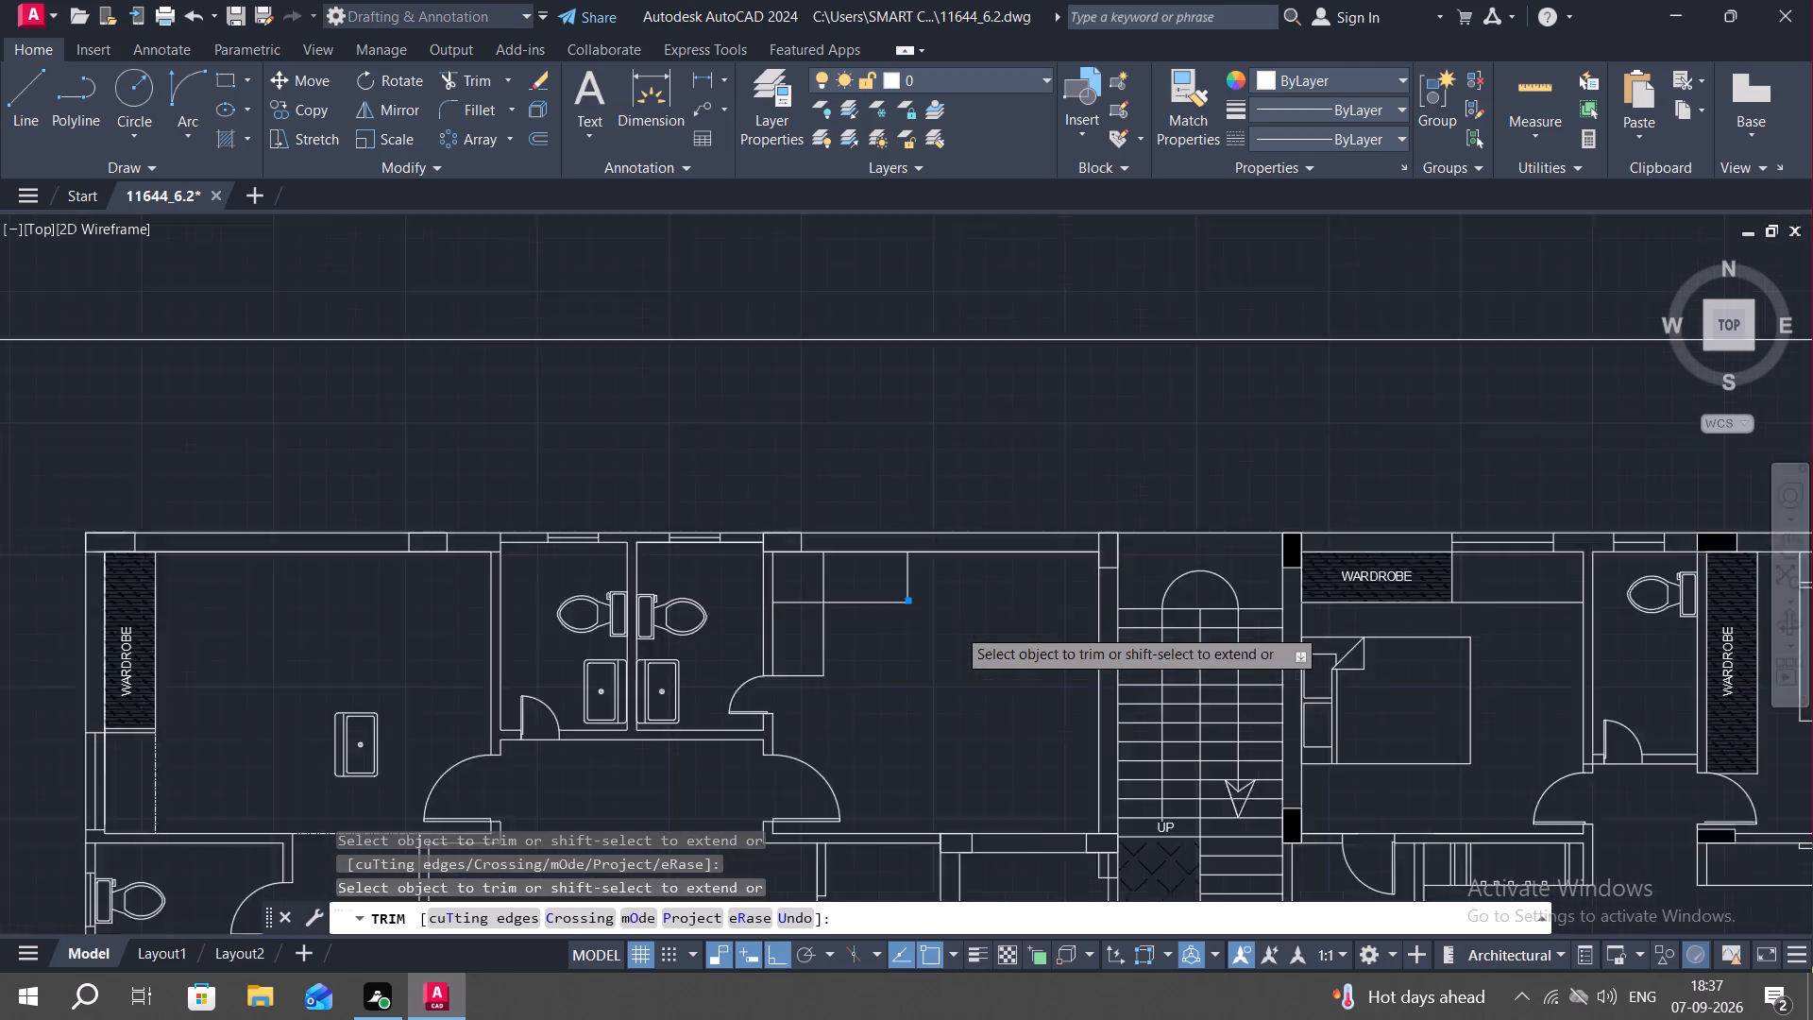
{"action": "scroll", "coordinate": [961, 671], "scroll_direction": "down", "scroll_amount": 1}
{"action": "middle_click_drag", "start_coordinate": [962, 673], "coordinate": [931, 487]}
{"action": "key", "text": "Escape"}
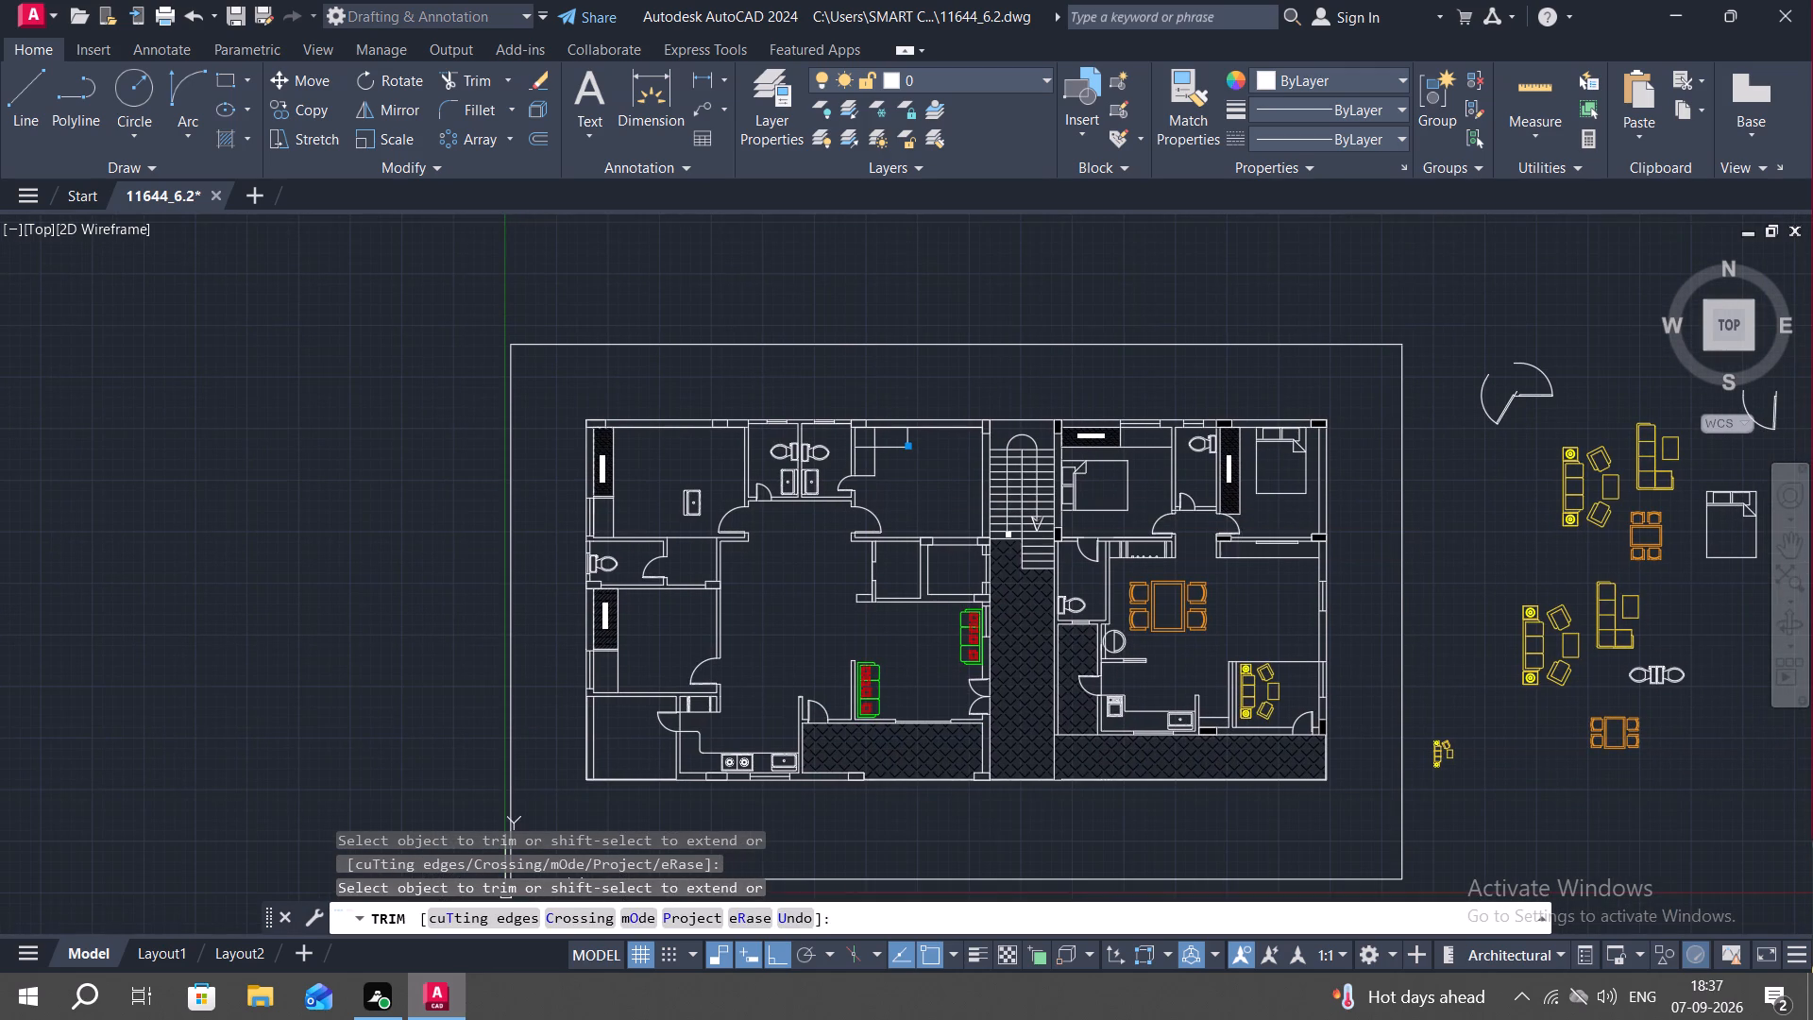
Copy the bed from the far-right bedroom into the room beside the staircase, against the top wall right of the wardrobe.
{"action": "key", "text": "c"}
{"action": "key", "text": "o"}
{"action": "key", "text": "space"}
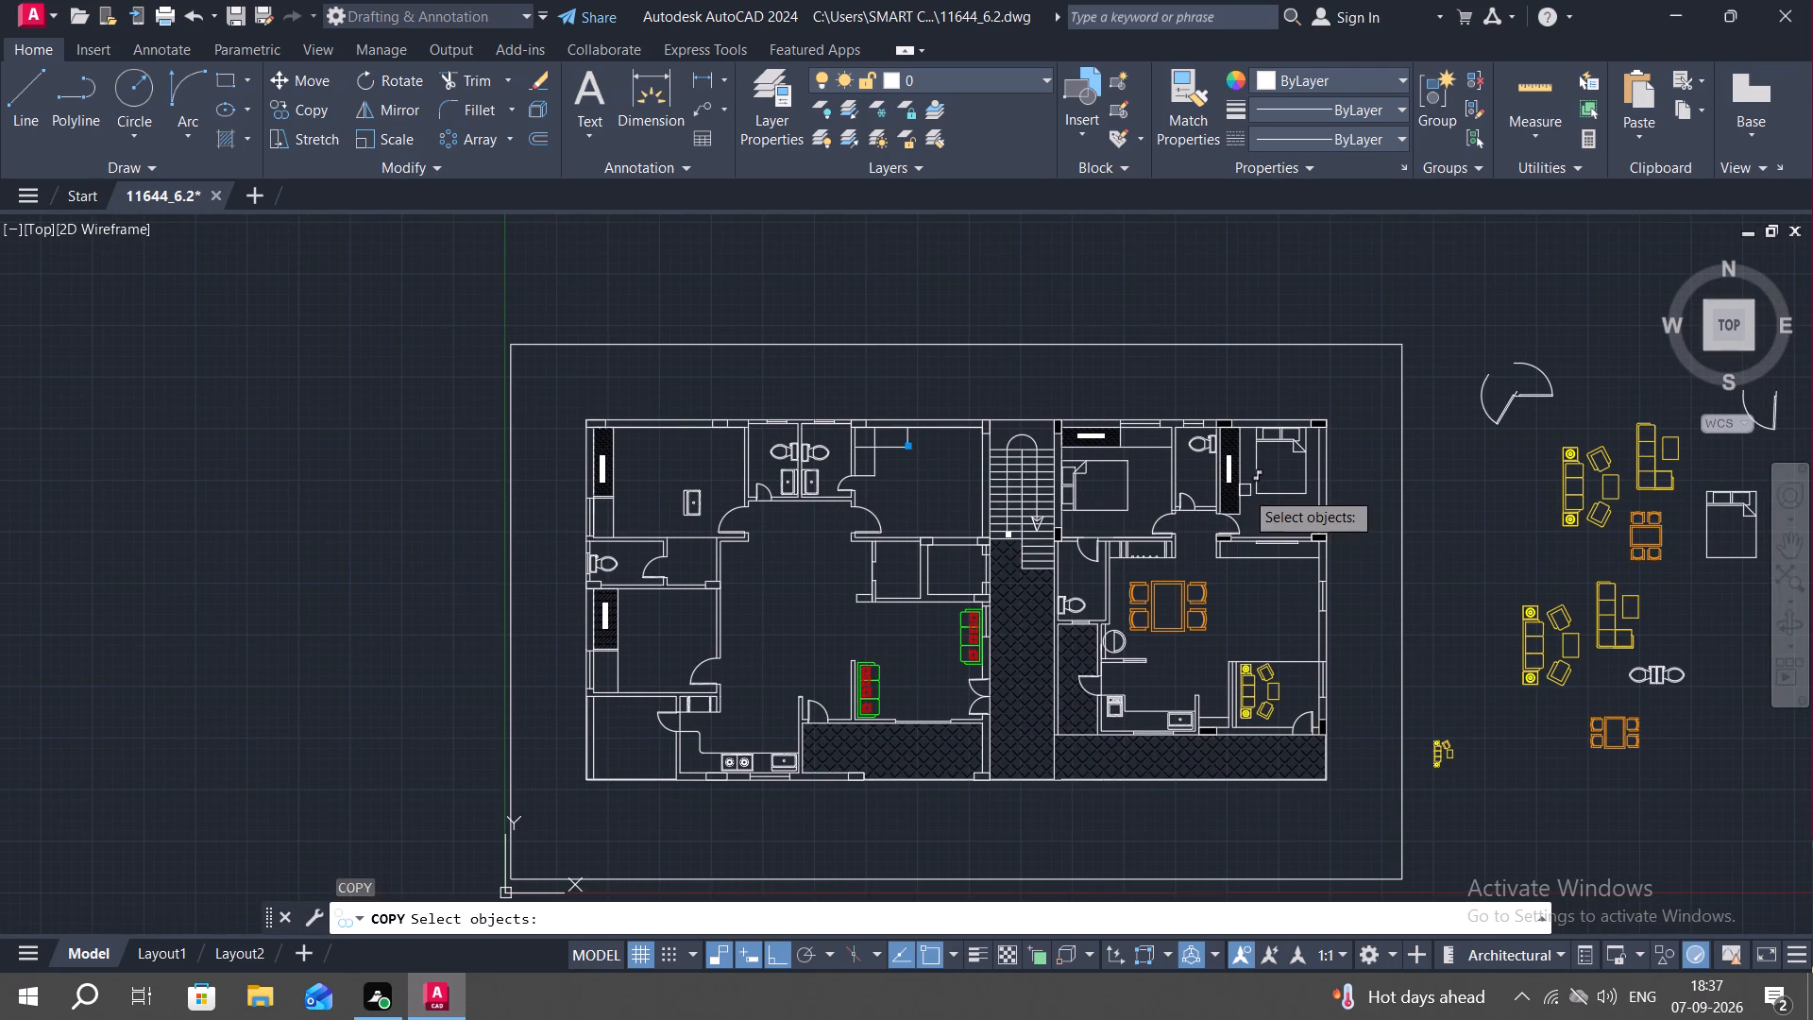
{"action": "left_click", "coordinate": [1255, 490]}
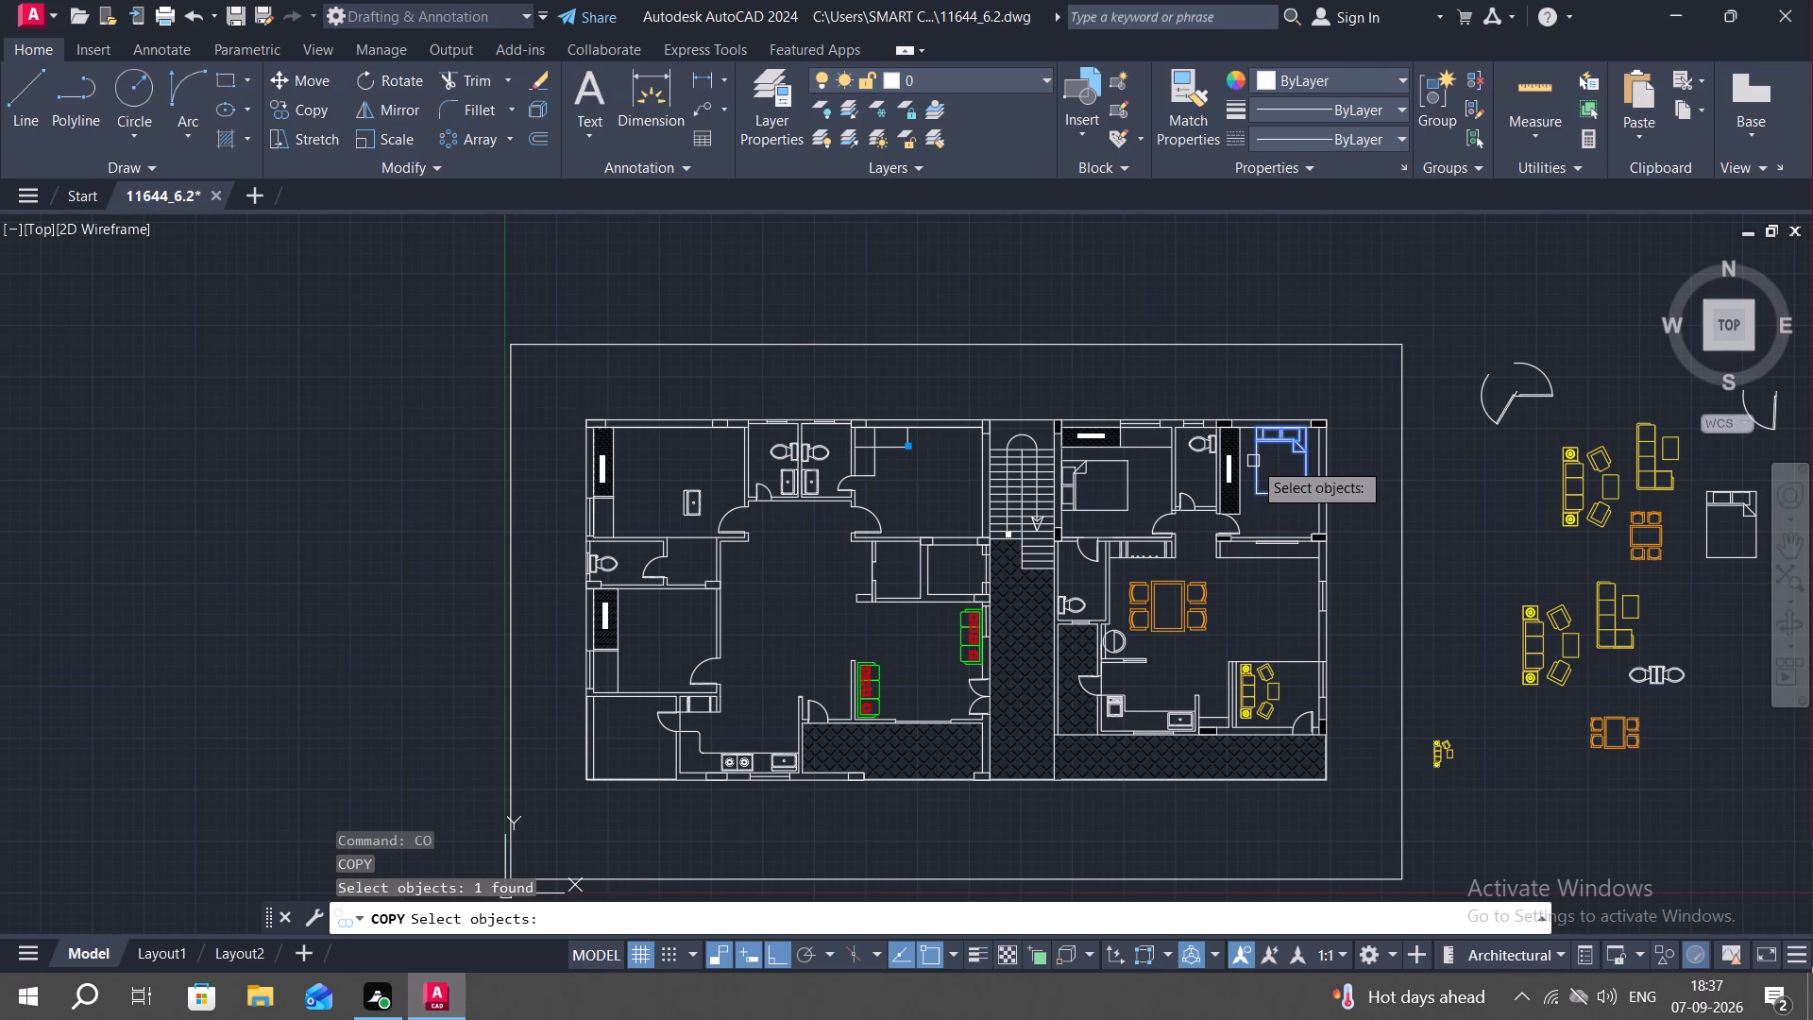
{"action": "right_click", "coordinate": [1253, 461]}
{"action": "scroll", "coordinate": [1252, 413], "scroll_direction": "up", "scroll_amount": 2}
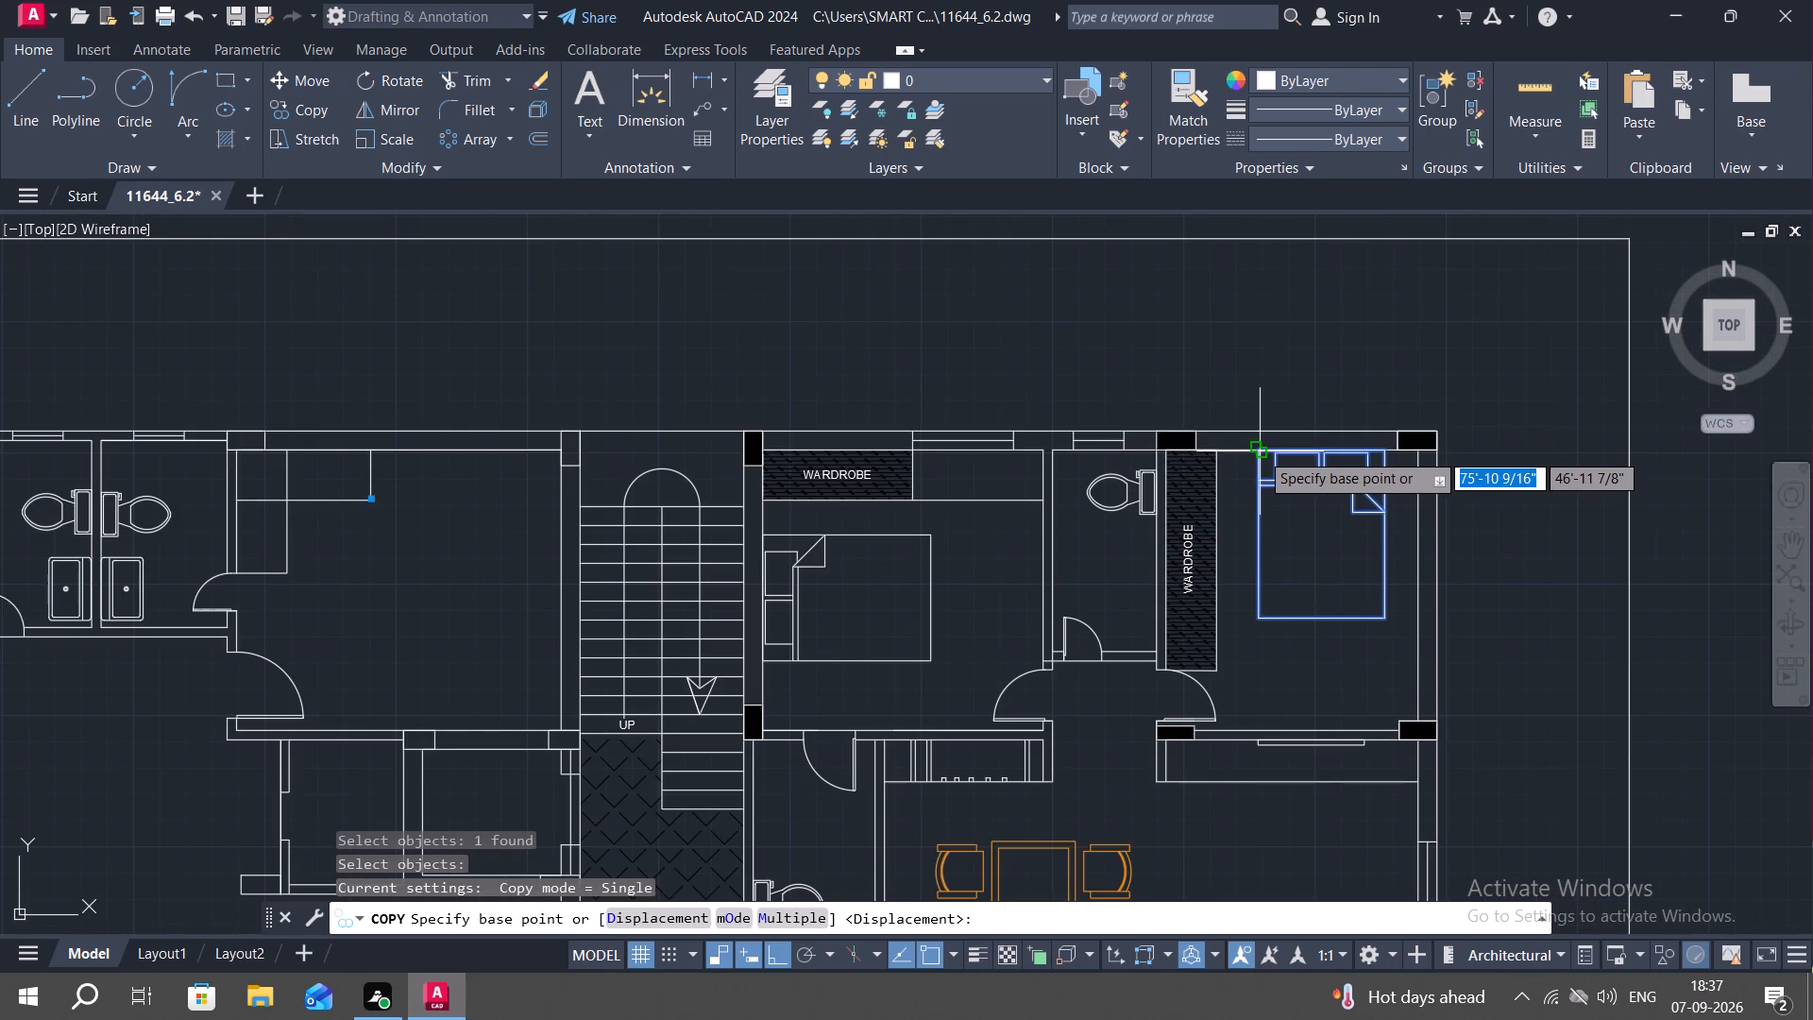
{"action": "left_click", "coordinate": [1260, 451]}
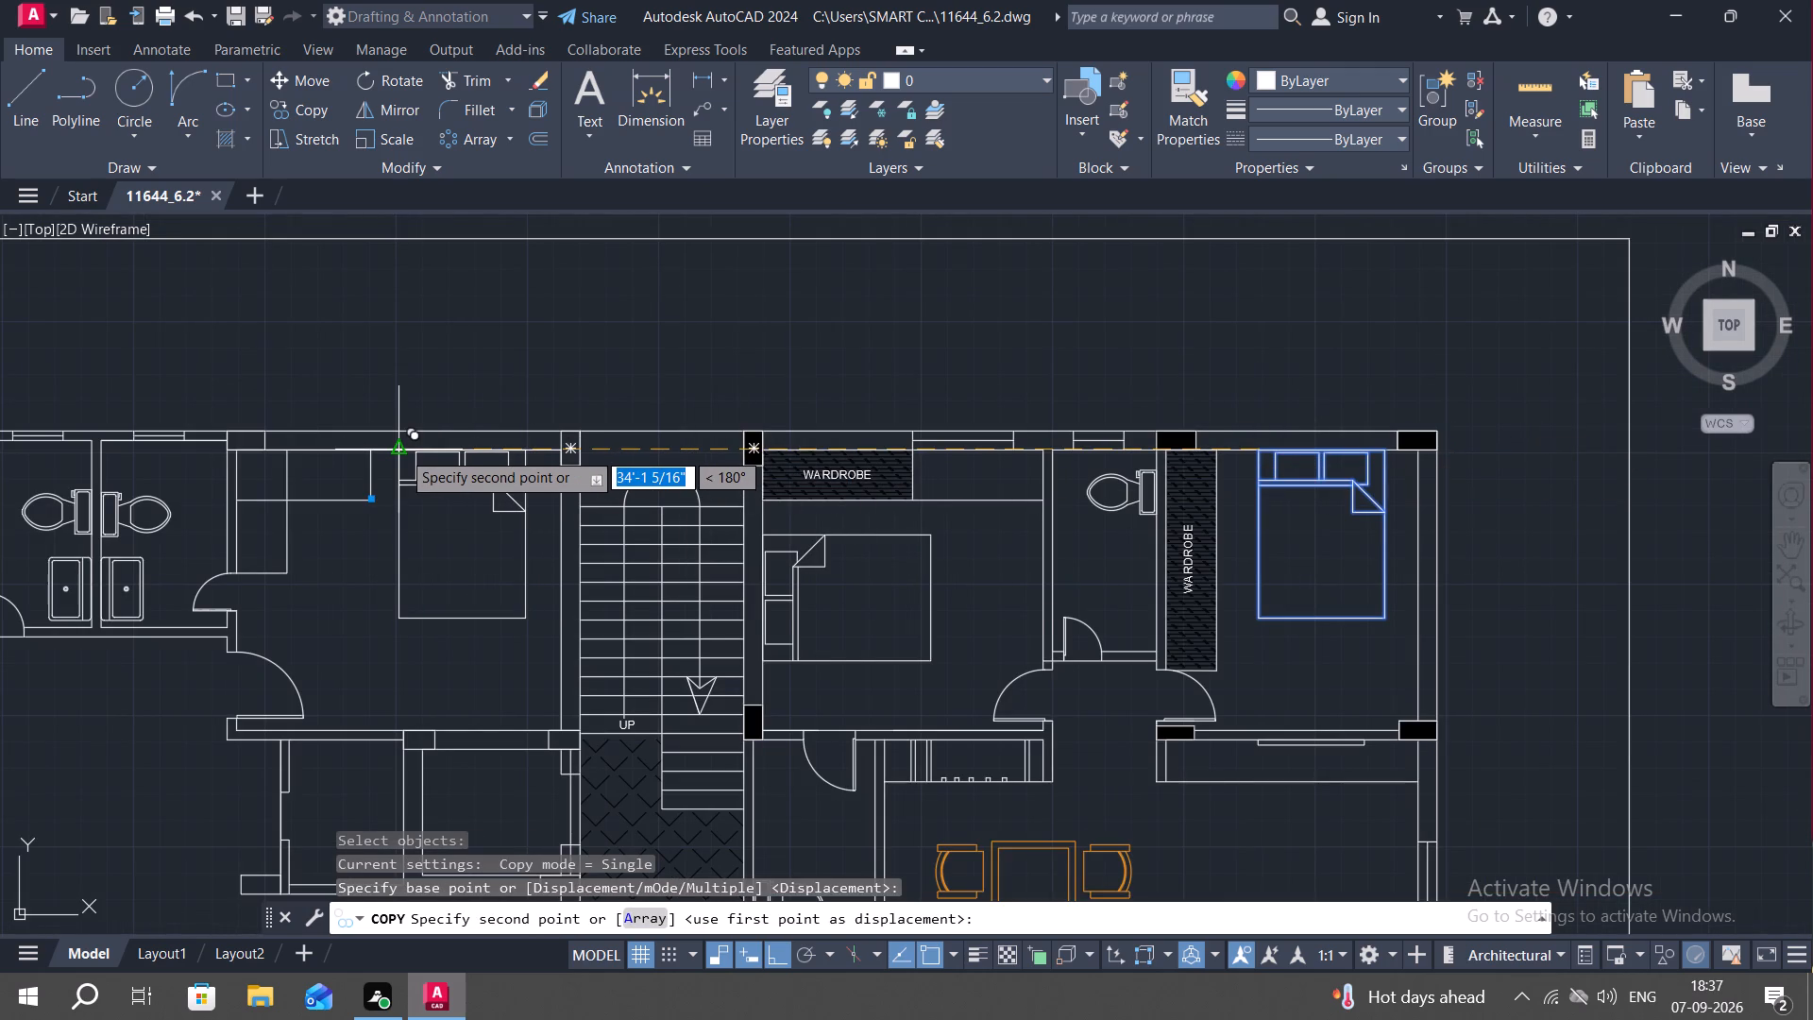
{"action": "left_click", "coordinate": [392, 450]}
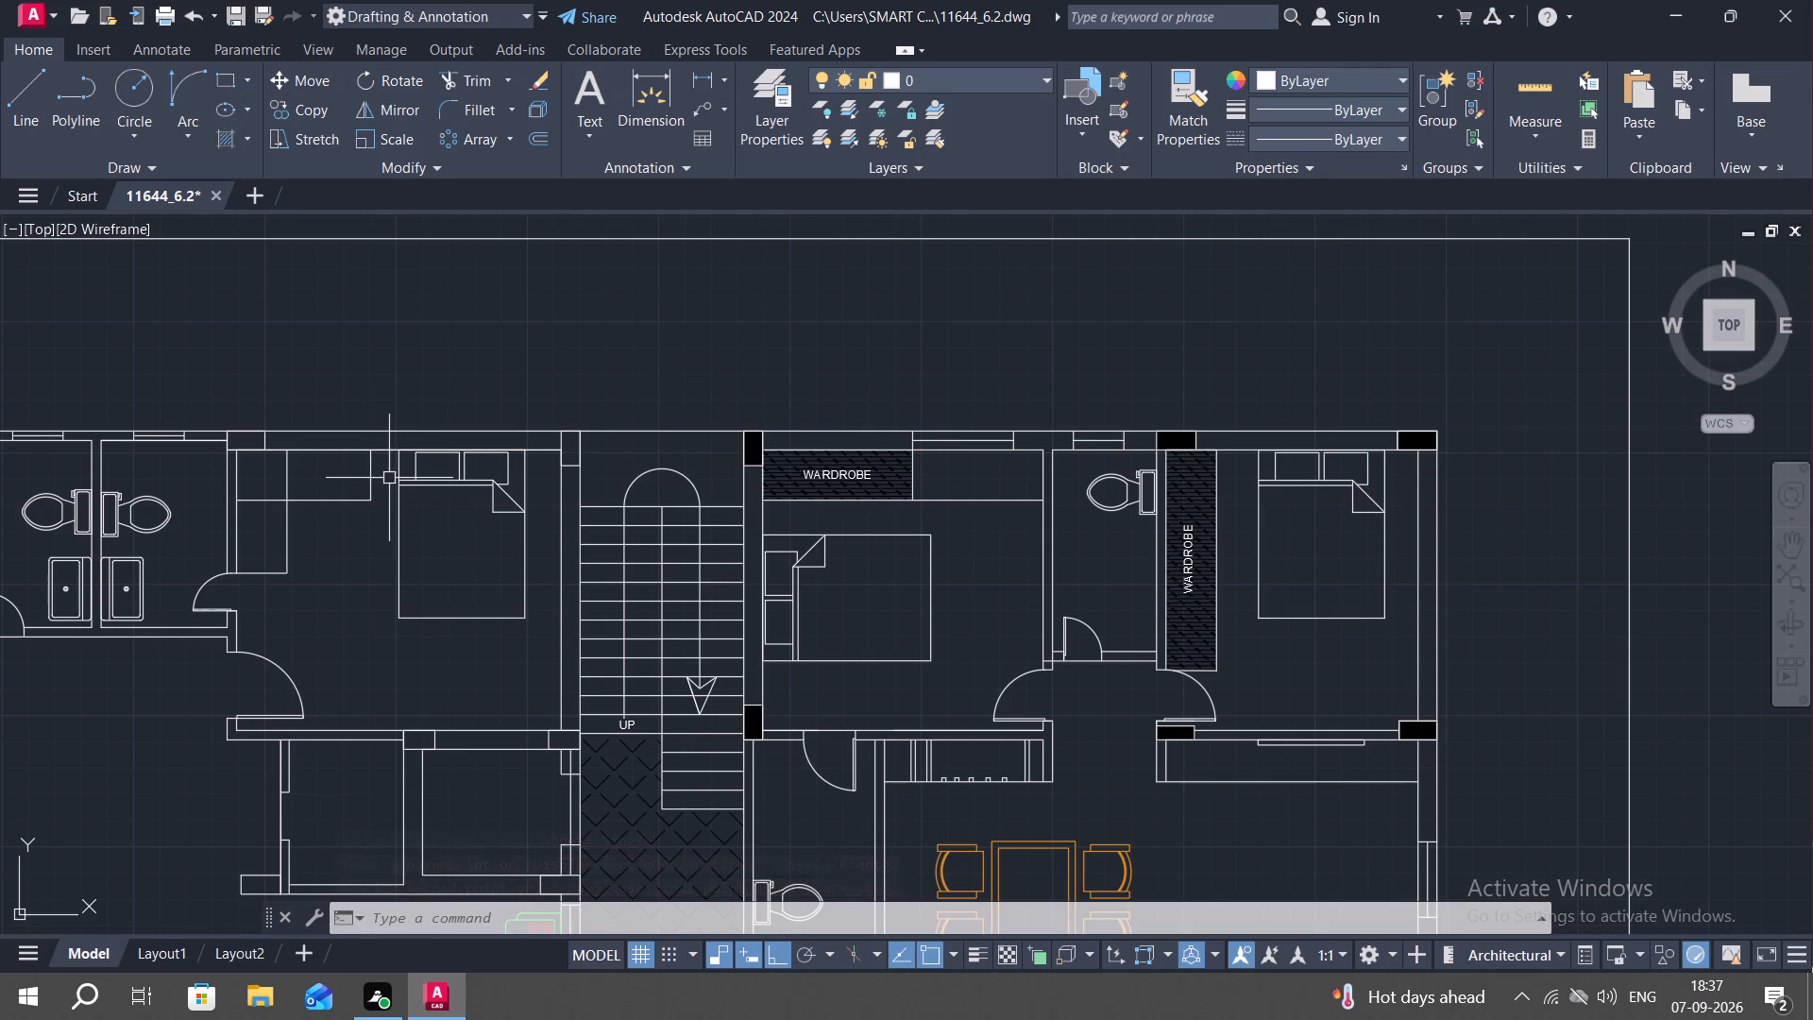
Draw a 9" vertical line across the top wall's thickness, aligned with the copied bed's left edge.
{"action": "middle_click_drag", "start_coordinate": [414, 509], "coordinate": [483, 536]}
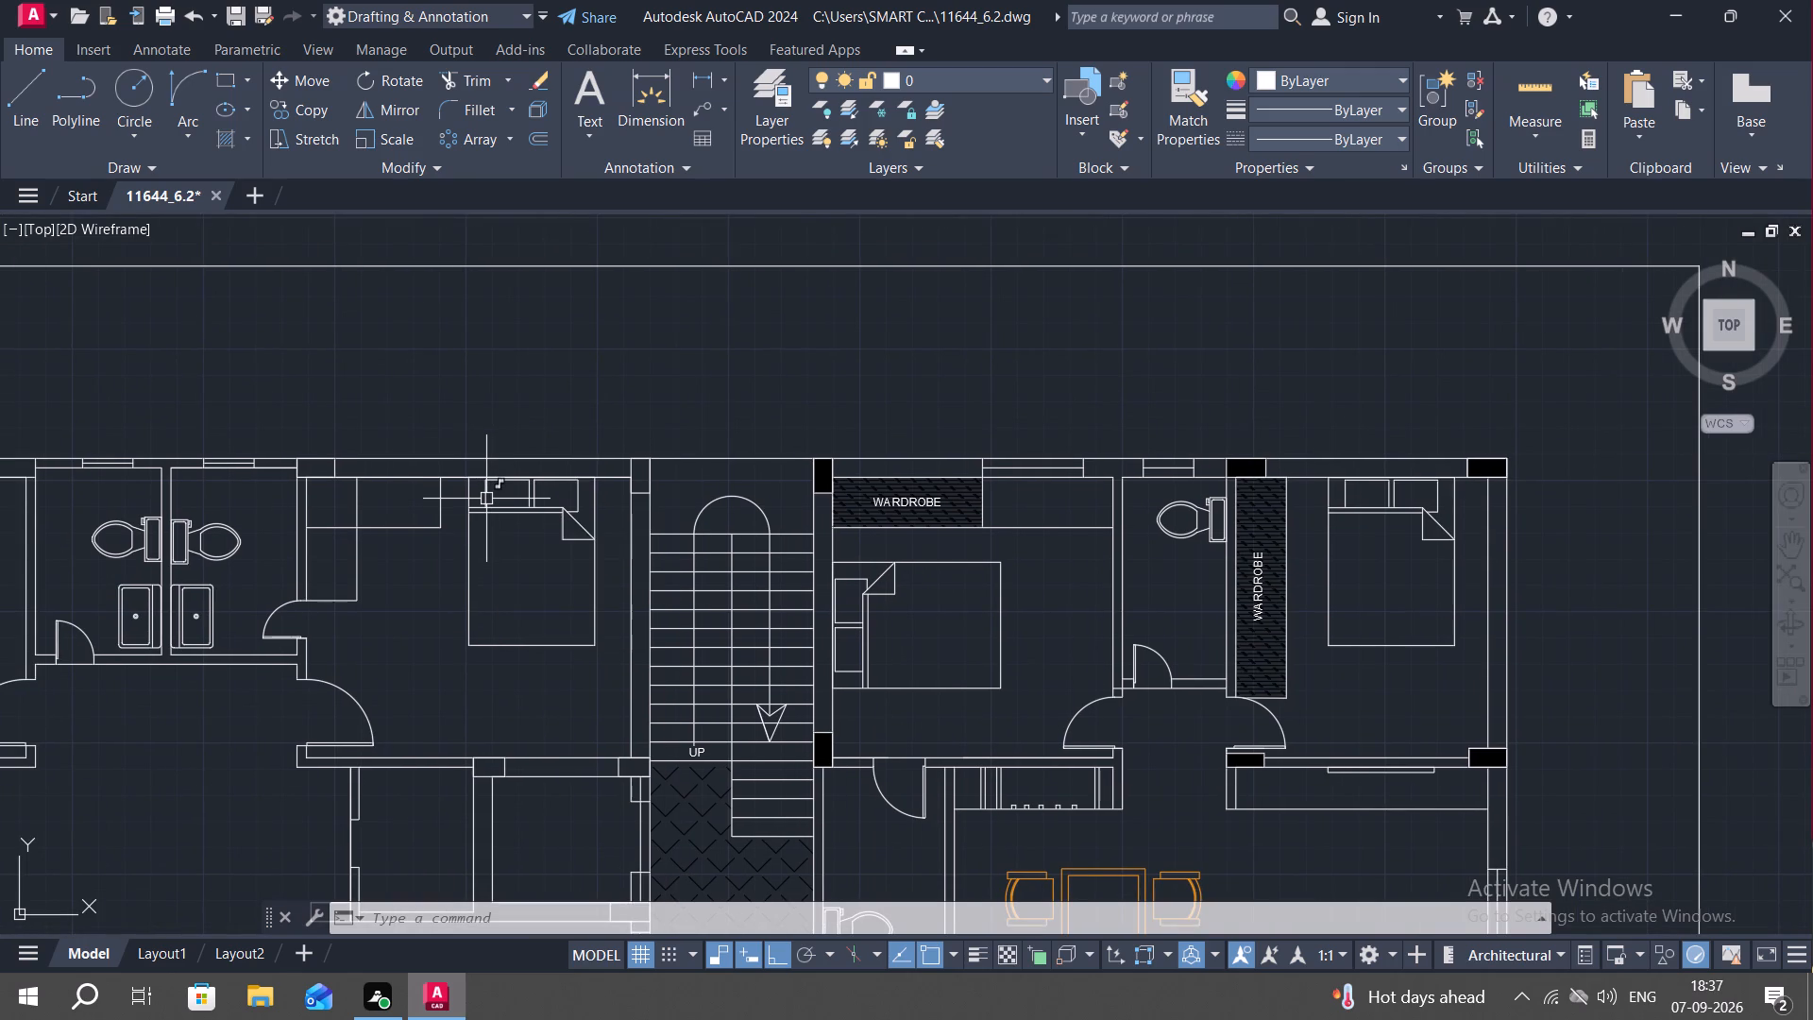
{"action": "key", "text": "l"}
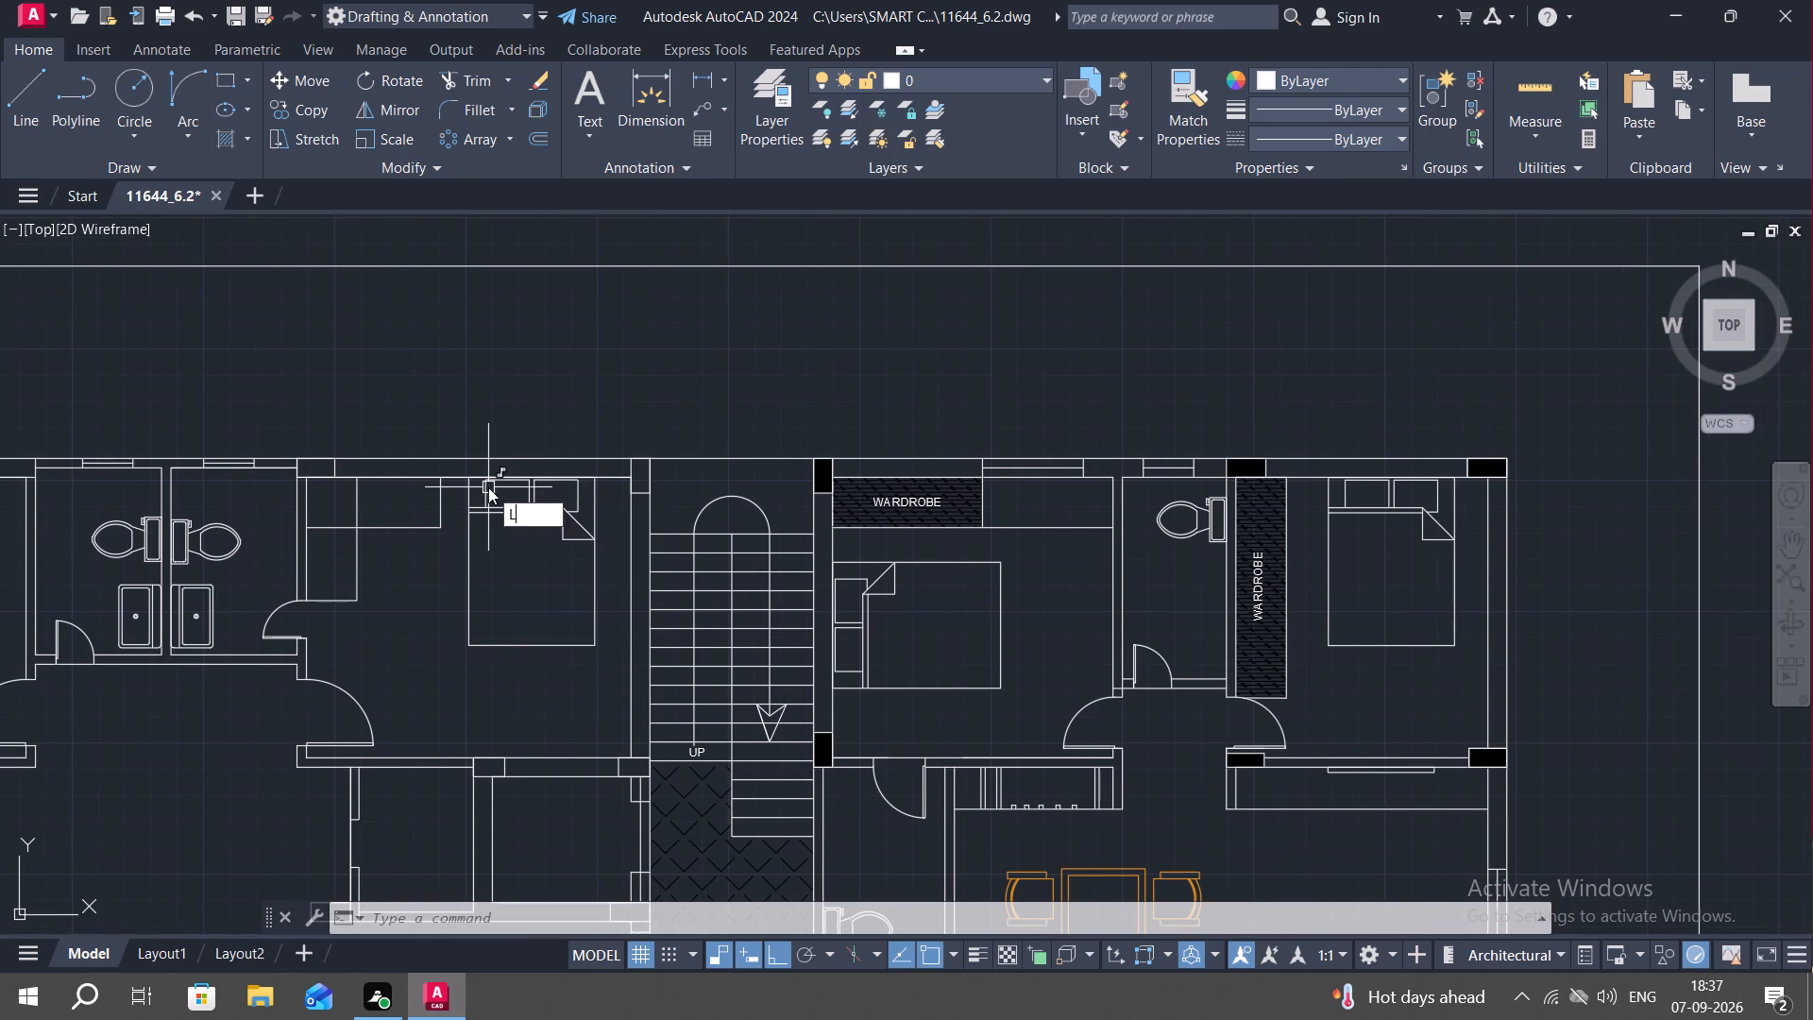
{"action": "key", "text": "space"}
{"action": "left_click", "coordinate": [468, 473]}
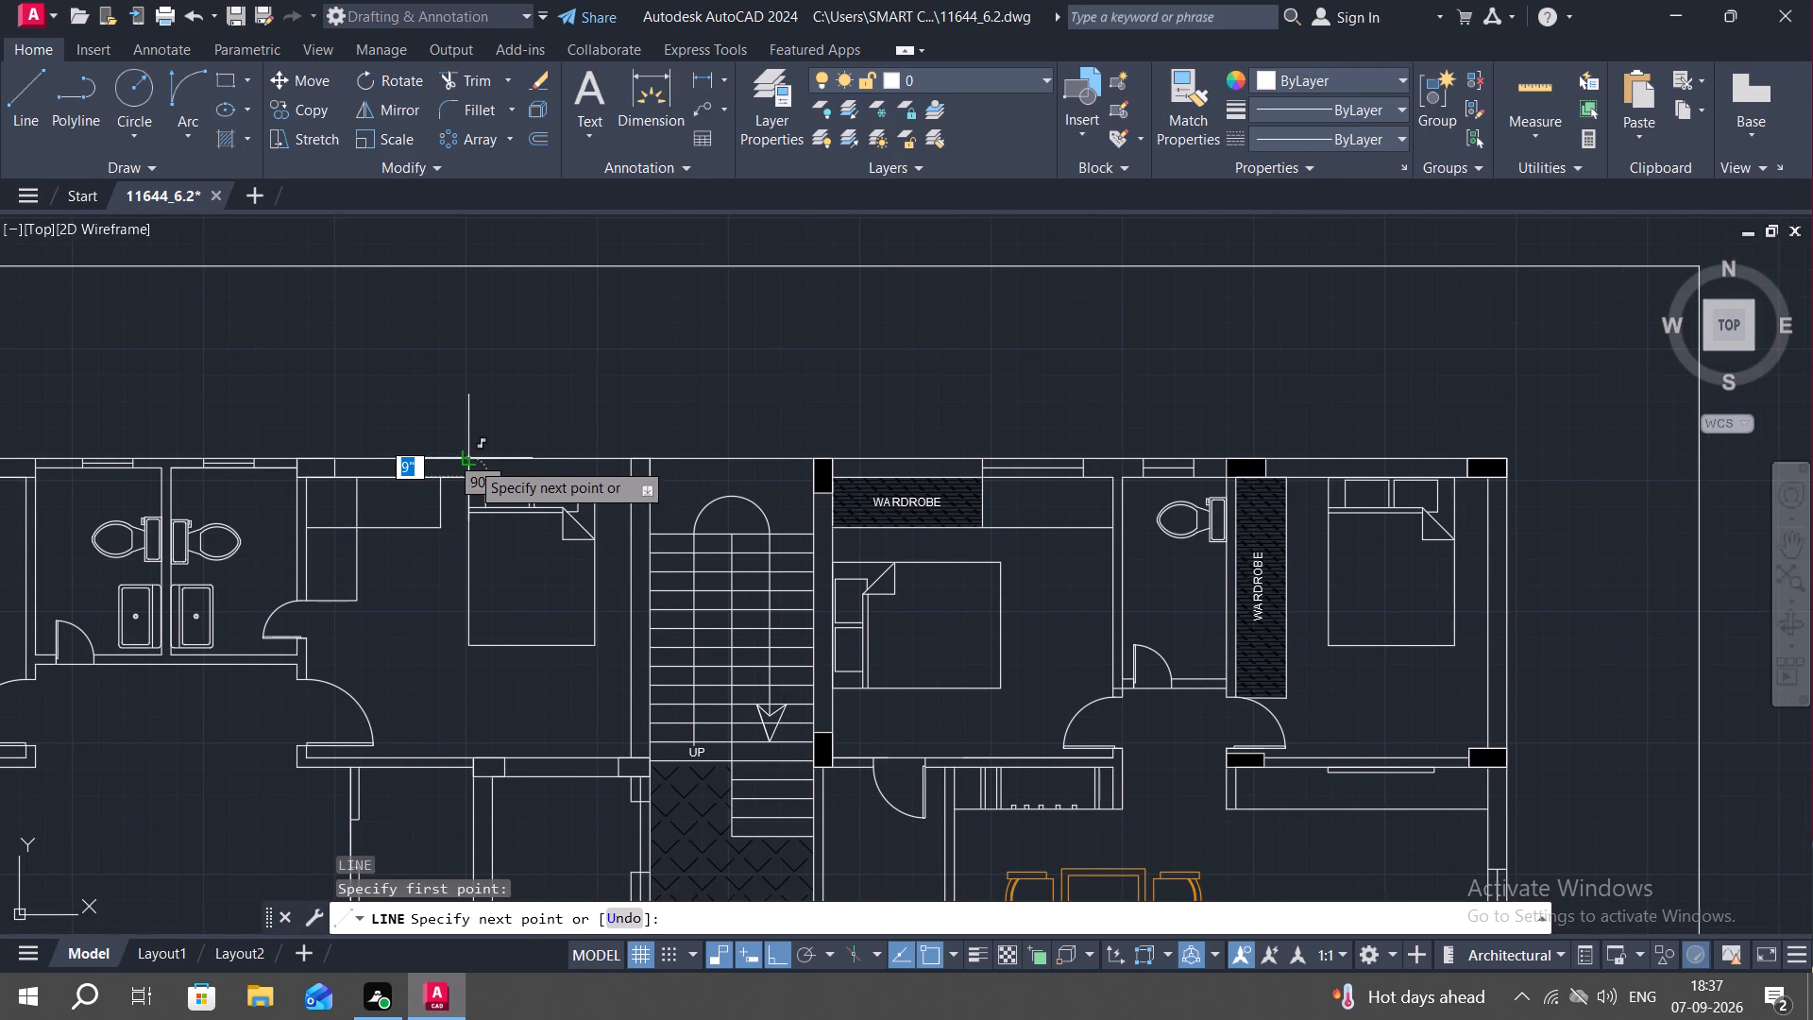
{"action": "left_click", "coordinate": [470, 459]}
{"action": "key", "text": "Escape"}
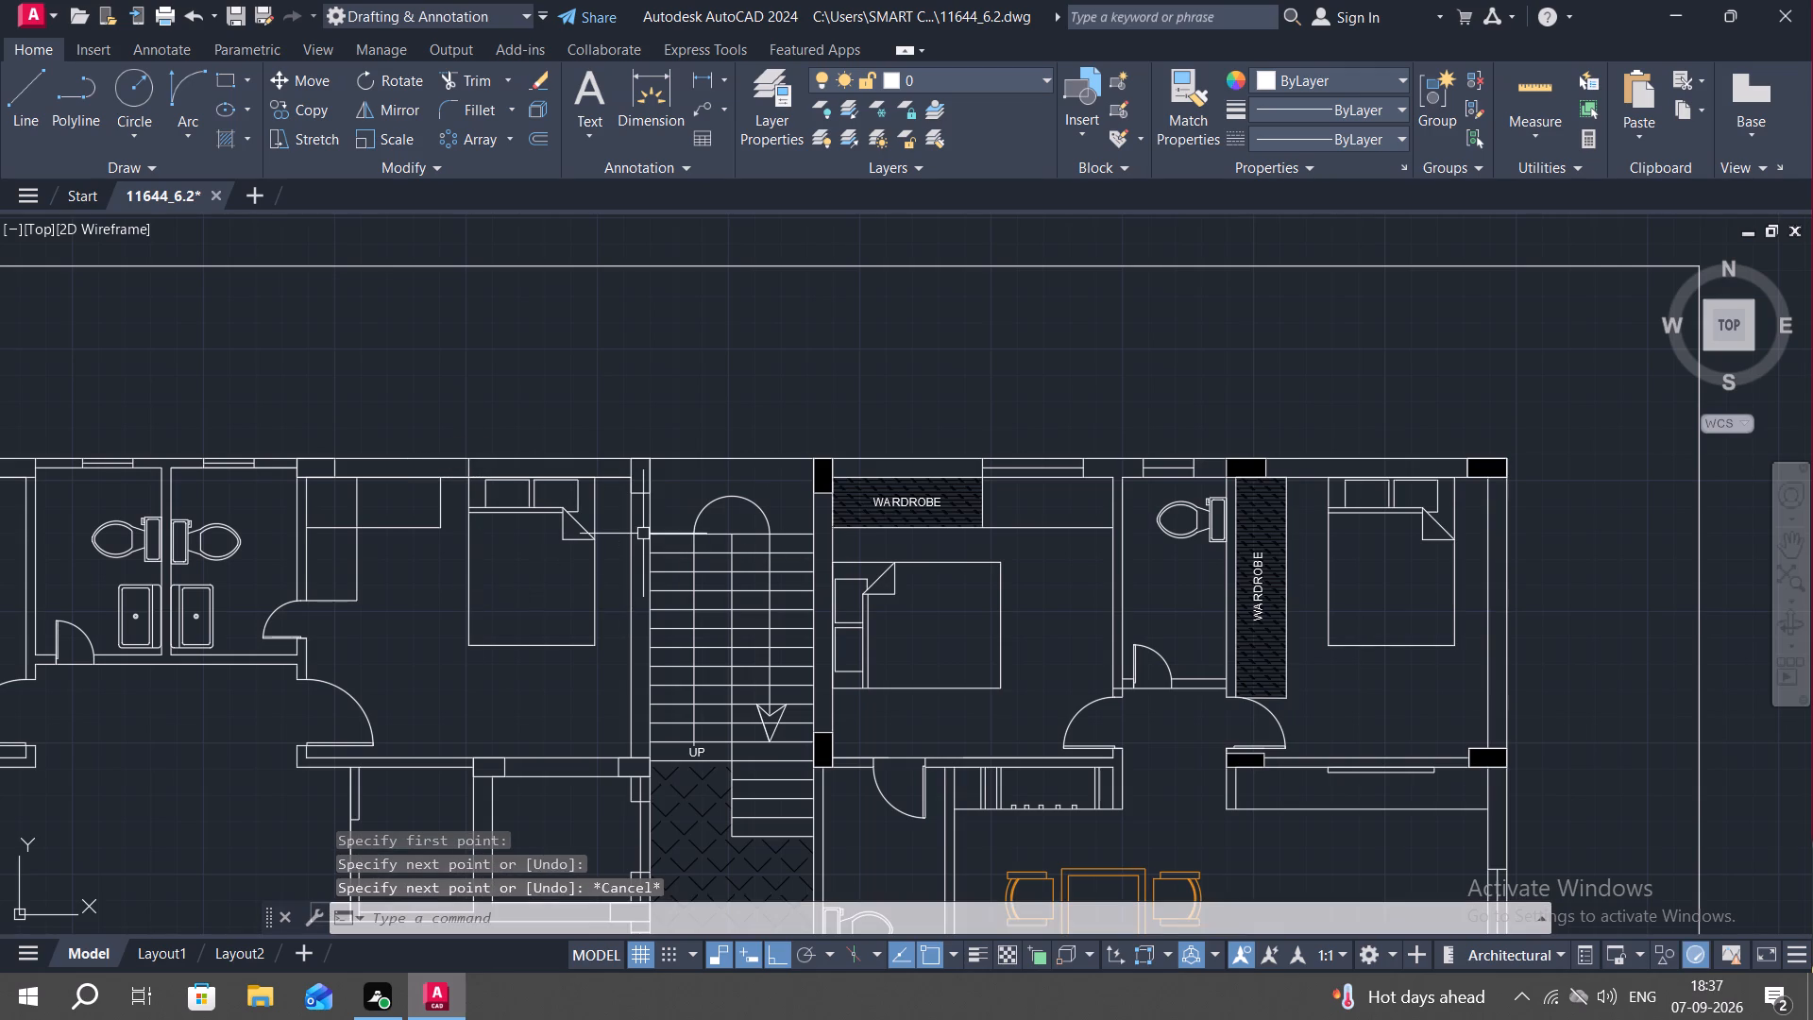
Draw a vertical line across the top wall's thickness, aligned with the right edge of the bed beside the staircase.
{"action": "key", "text": "l"}
{"action": "key", "text": "space"}
{"action": "scroll", "coordinate": [584, 483], "scroll_direction": "up", "scroll_amount": 3}
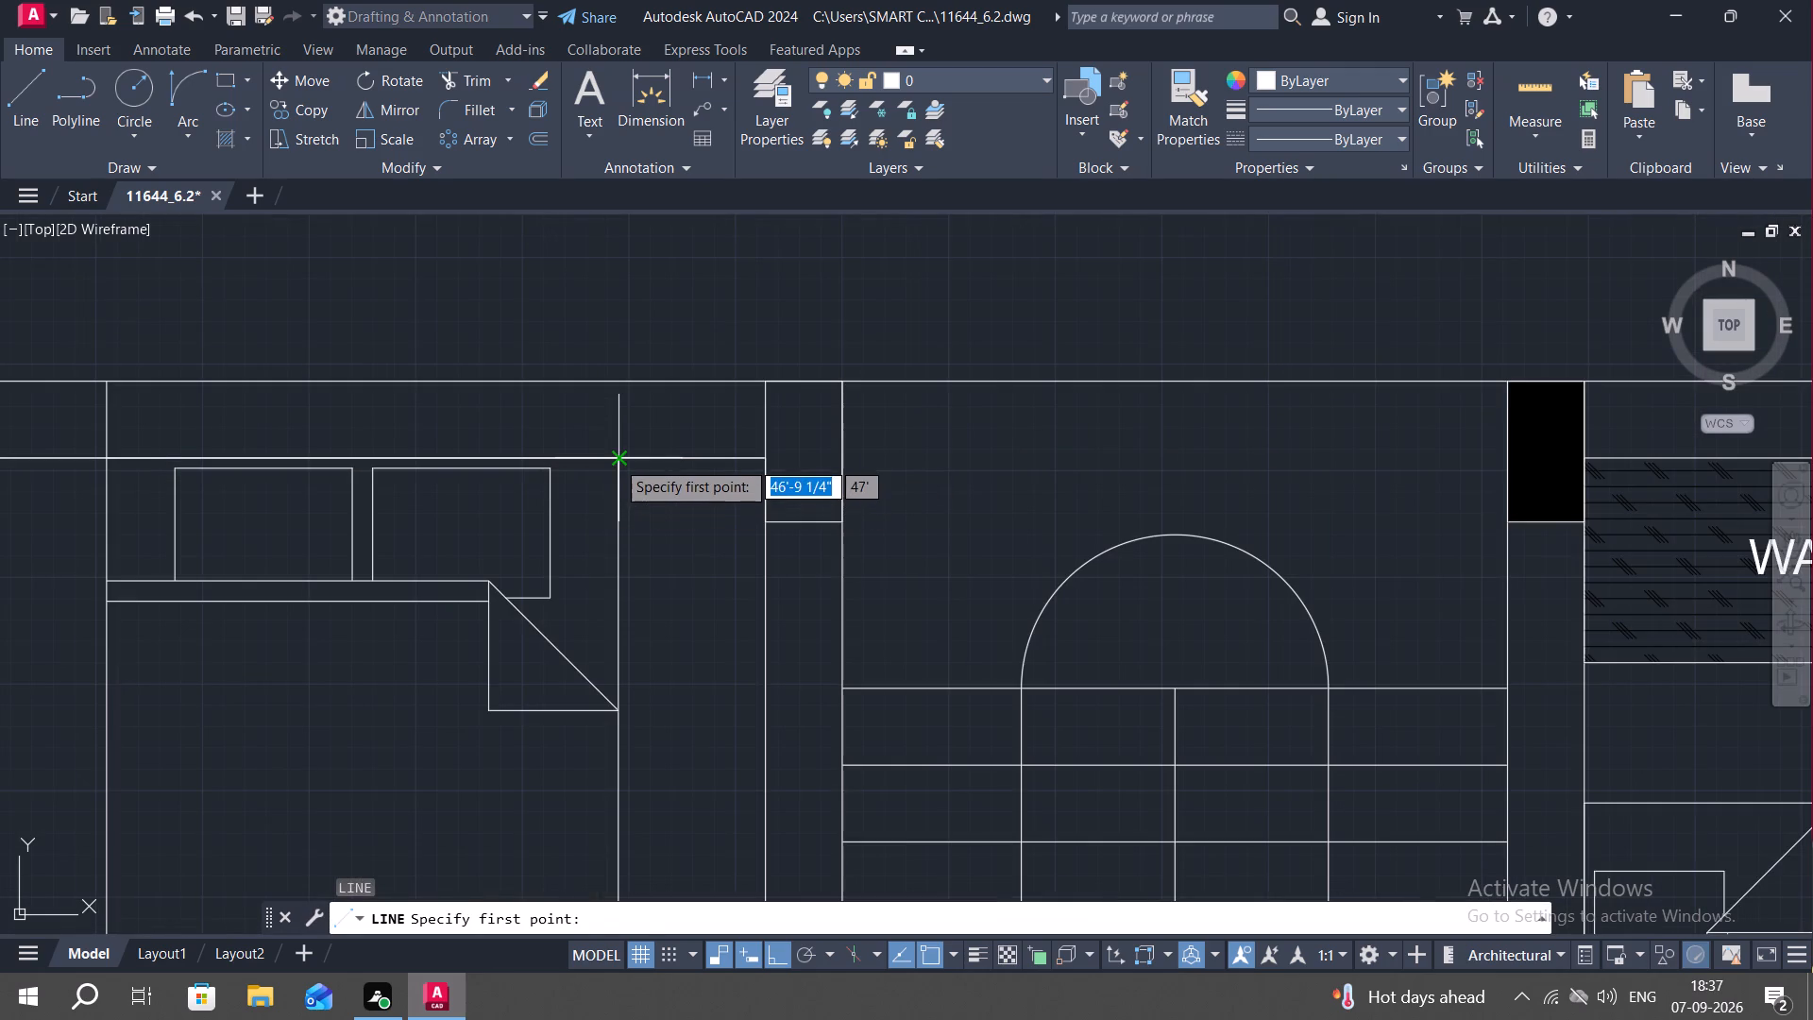
{"action": "left_click", "coordinate": [616, 460]}
{"action": "left_click", "coordinate": [620, 382]}
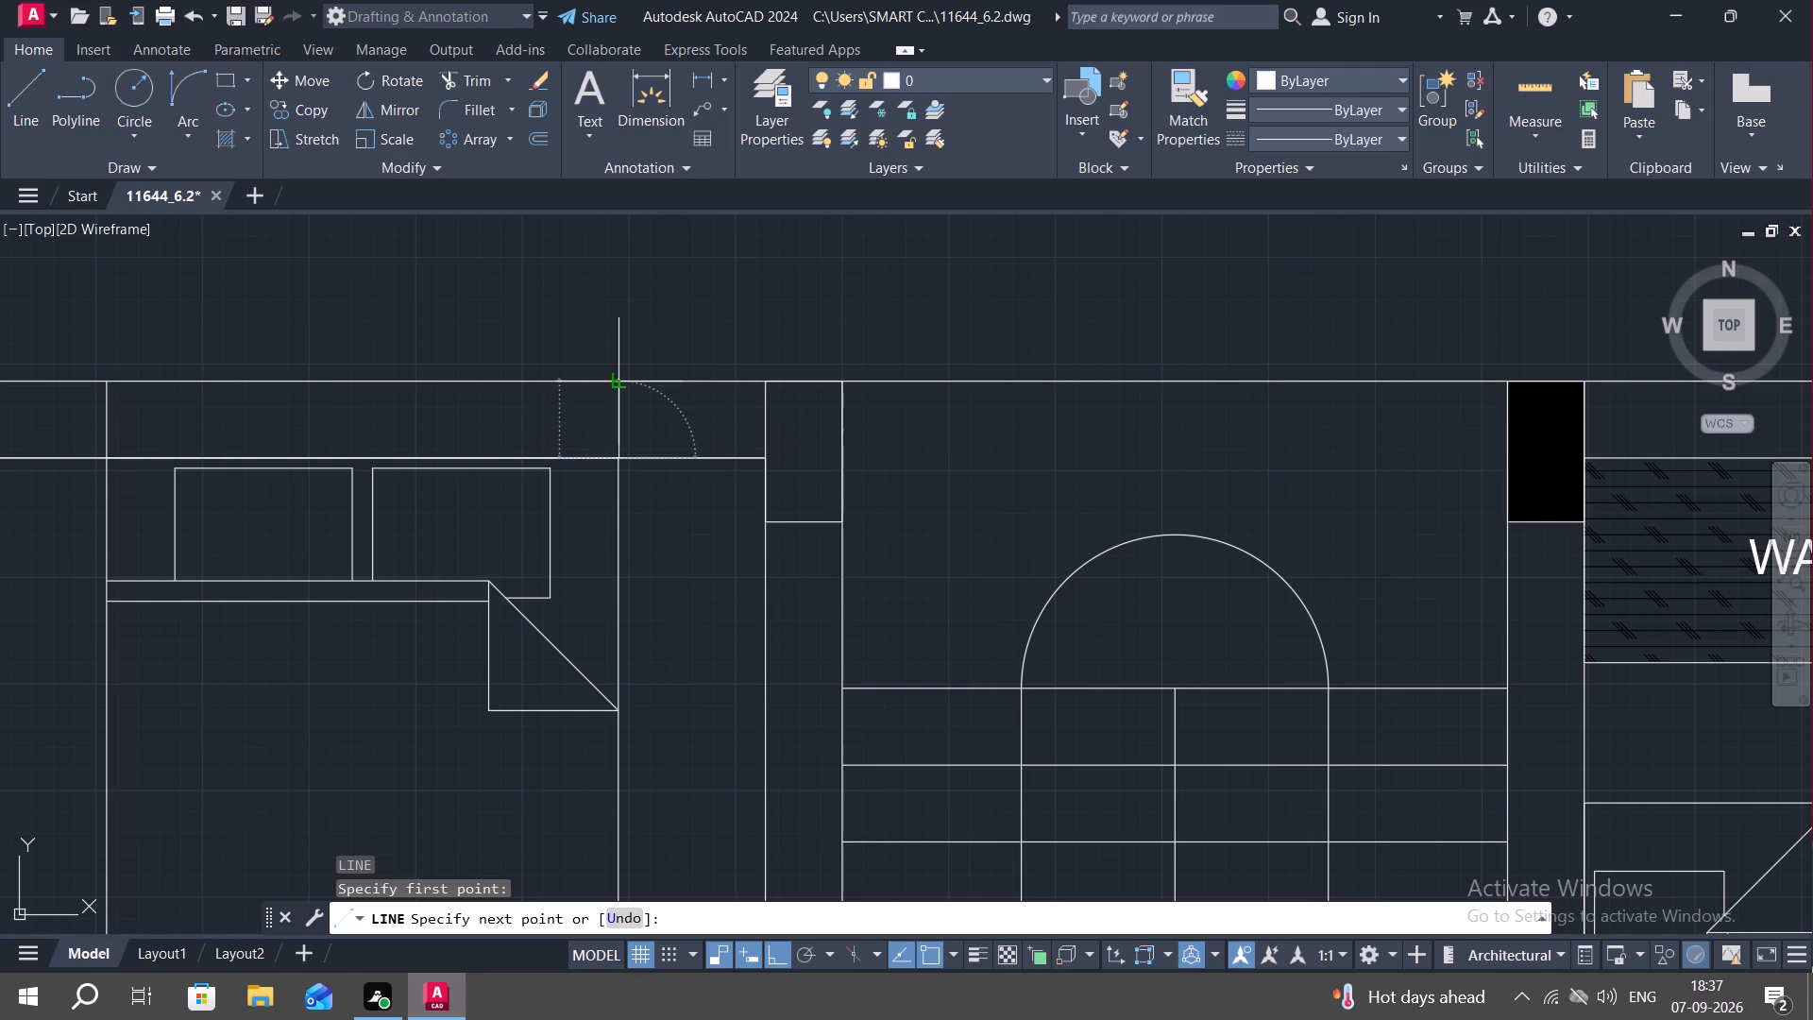
{"action": "key", "text": "Escape"}
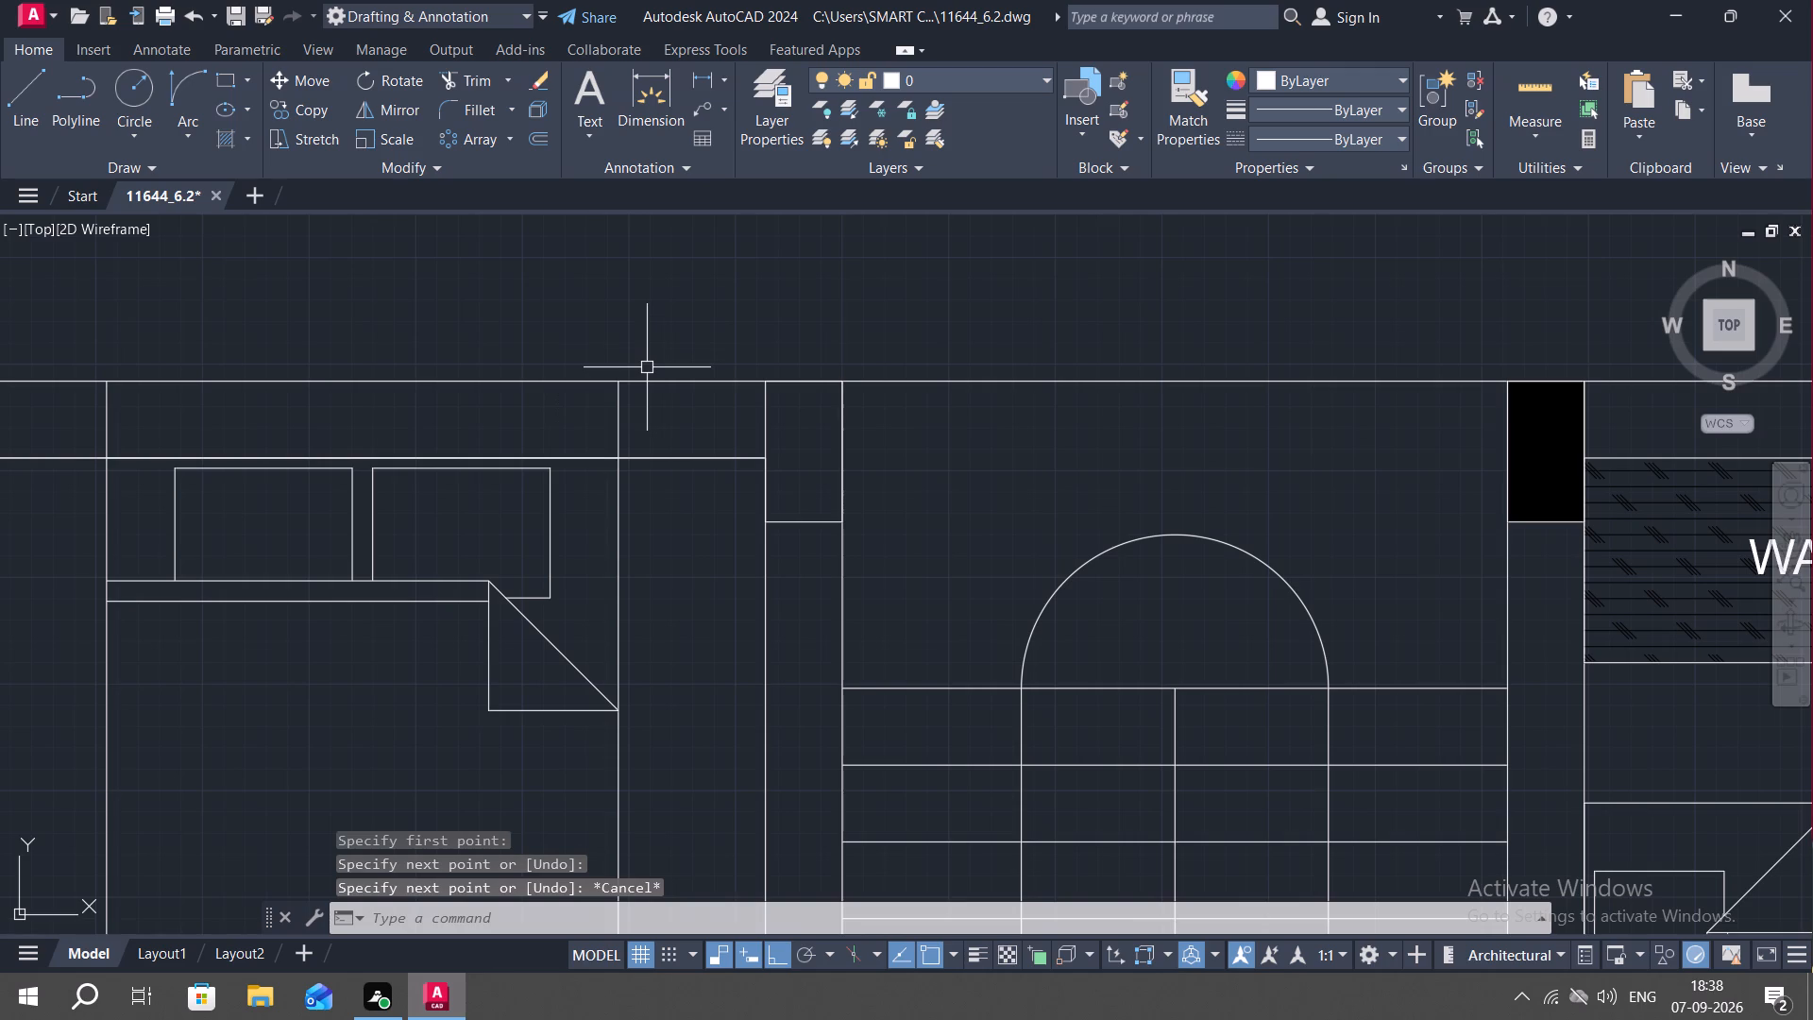
Draw a horizontal line along the middle of the top wall between the two vertical lines above the bed, forming a window.
{"action": "key", "text": "l"}
{"action": "key", "text": "space"}
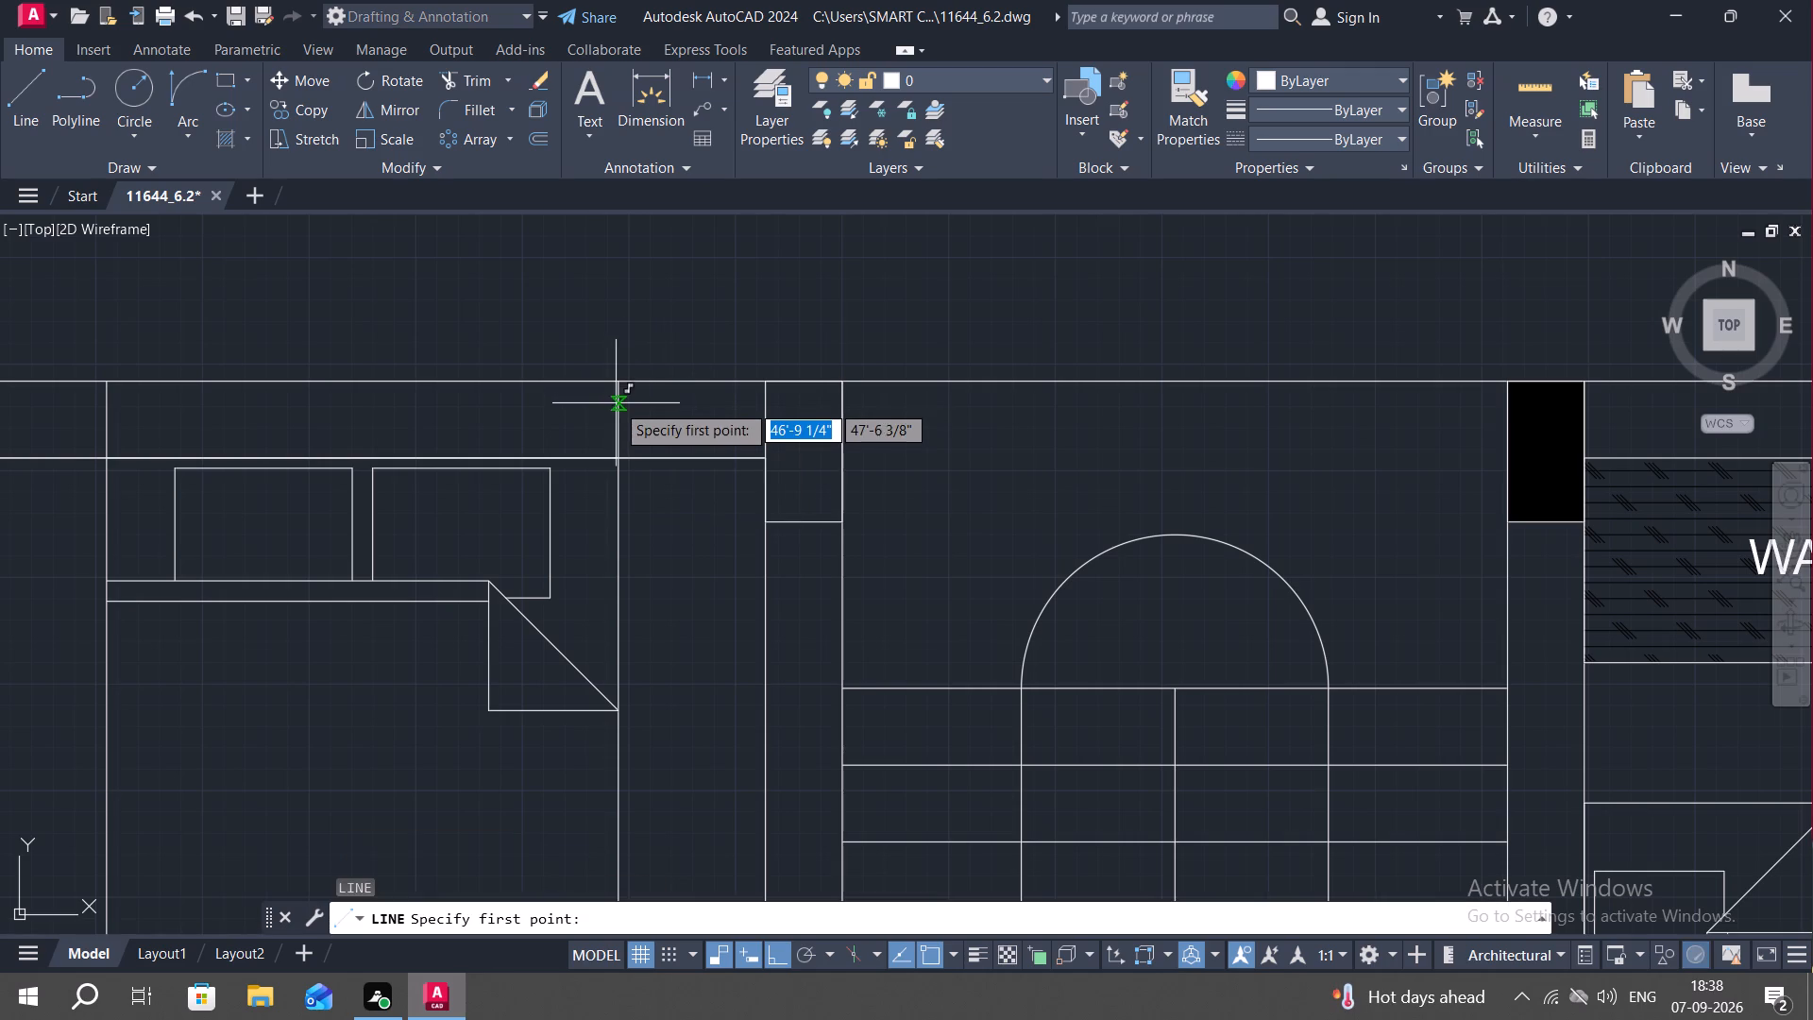
{"action": "left_click", "coordinate": [616, 421]}
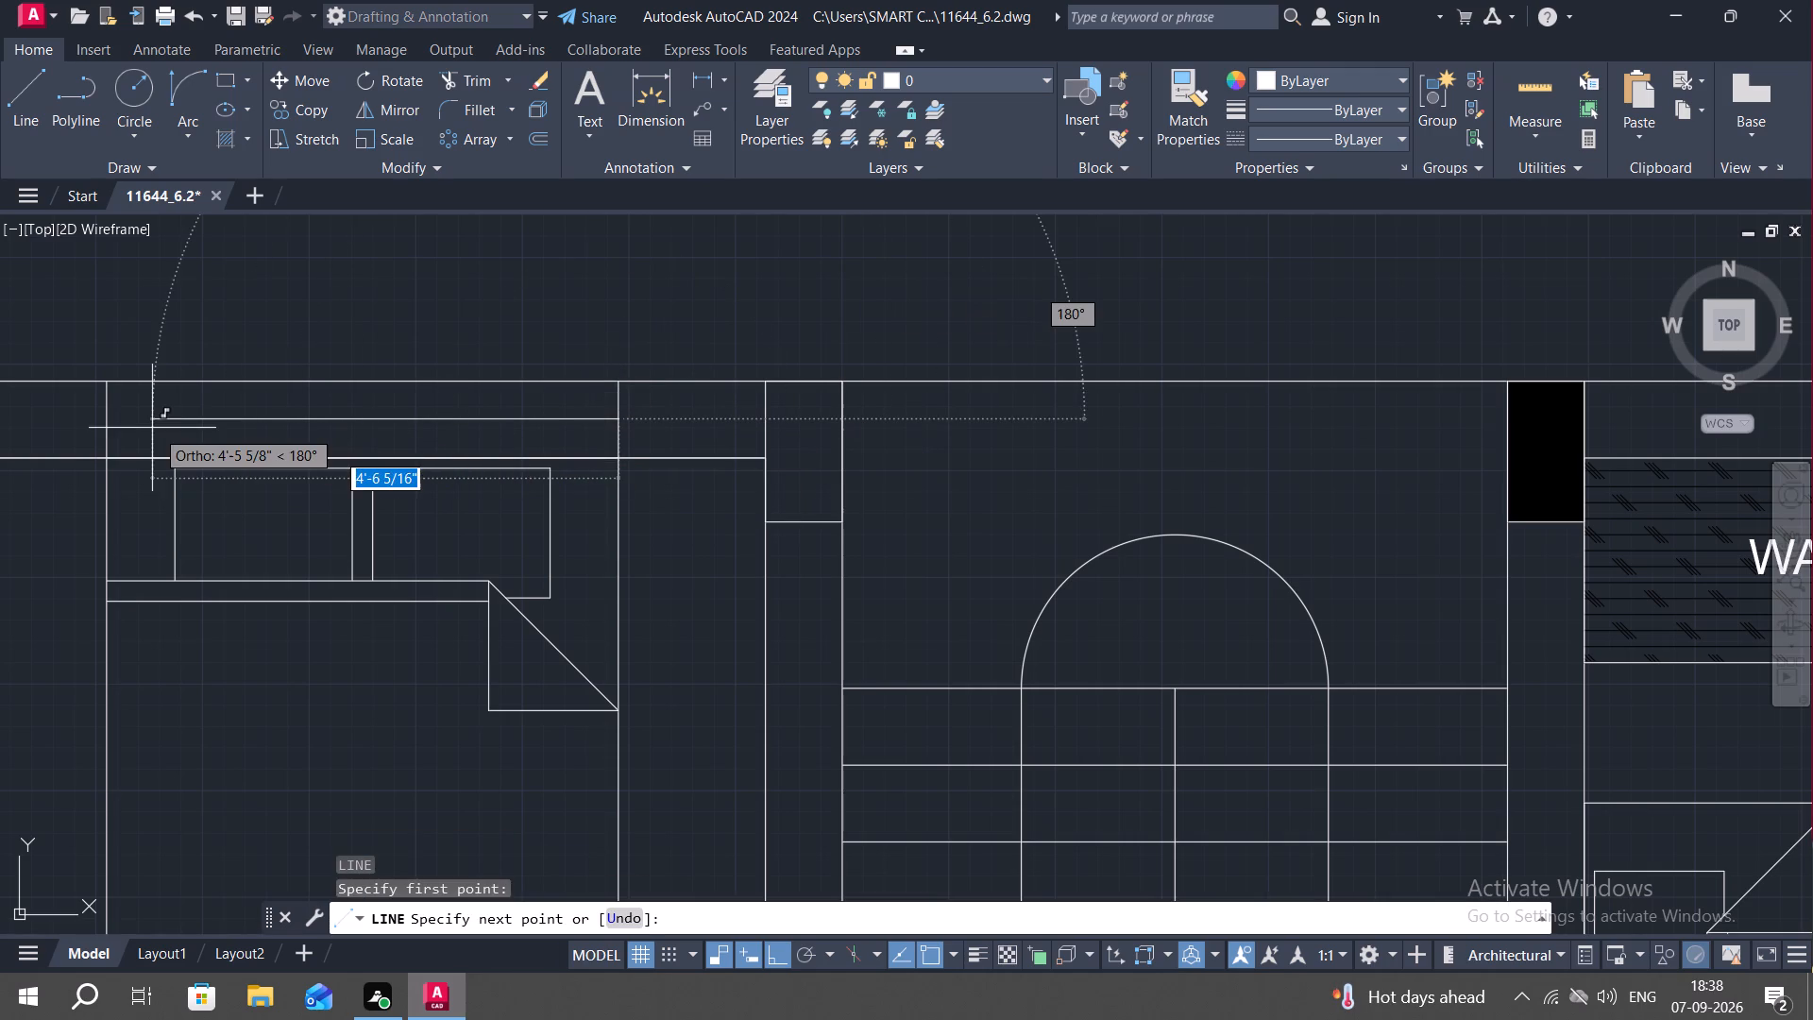
{"action": "left_click", "coordinate": [102, 416]}
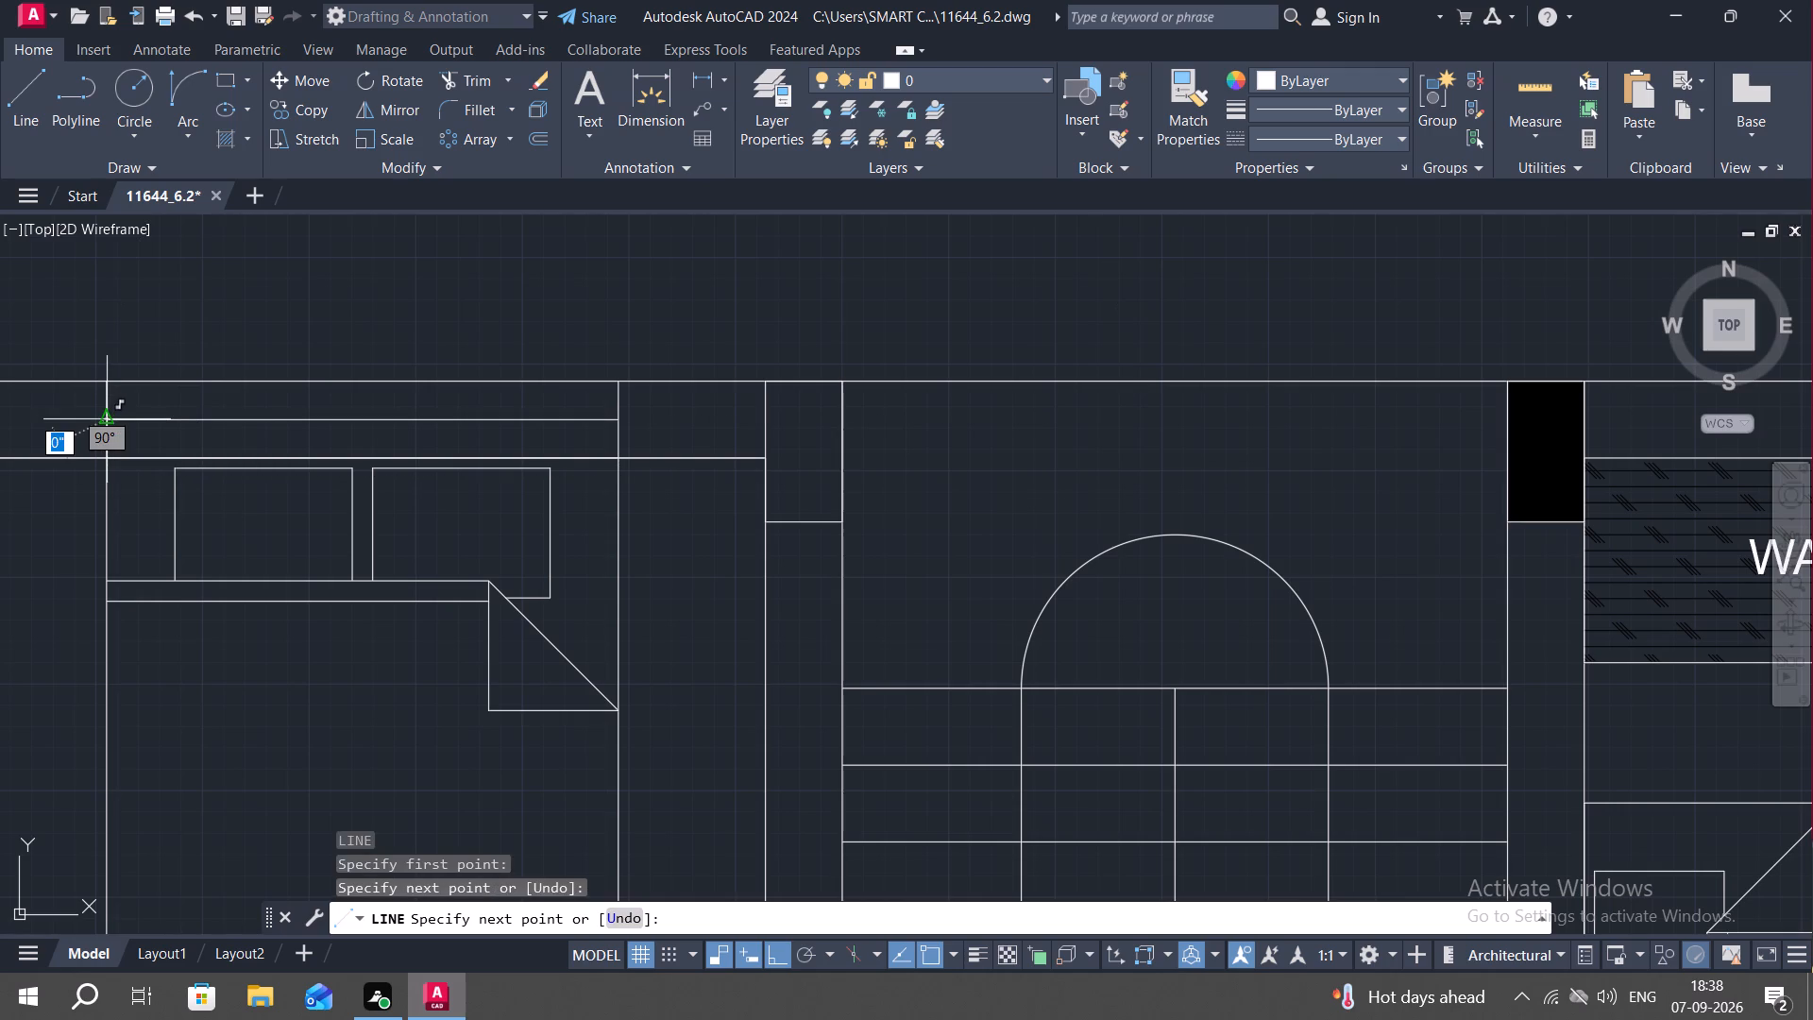
{"action": "key", "text": "Escape"}
Trim the vertical wardrobe line where it crosses the upper wardrobe section in the room beside the staircase.
{"action": "scroll", "coordinate": [236, 476], "scroll_direction": "down", "scroll_amount": 1}
{"action": "scroll", "coordinate": [307, 504], "scroll_direction": "down", "scroll_amount": 1}
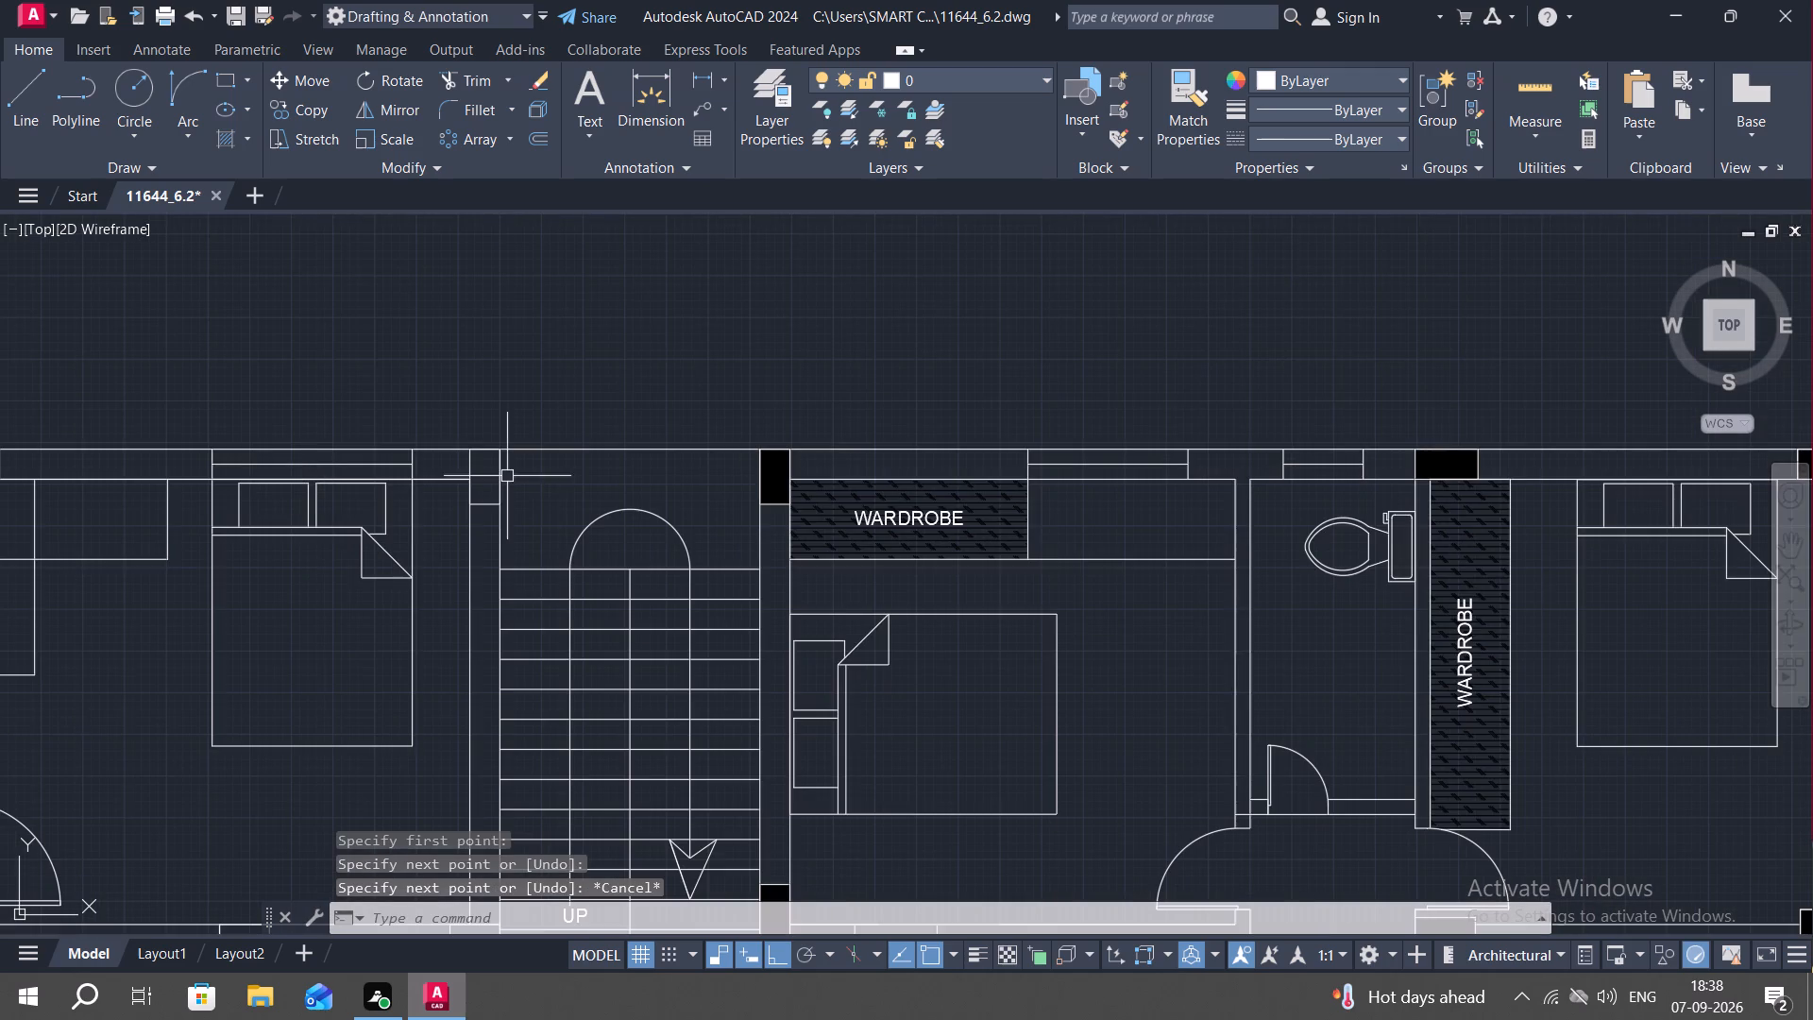
{"action": "middle_click_drag", "start_coordinate": [398, 539], "coordinate": [603, 476]}
{"action": "middle_click_drag", "start_coordinate": [216, 510], "coordinate": [577, 466]}
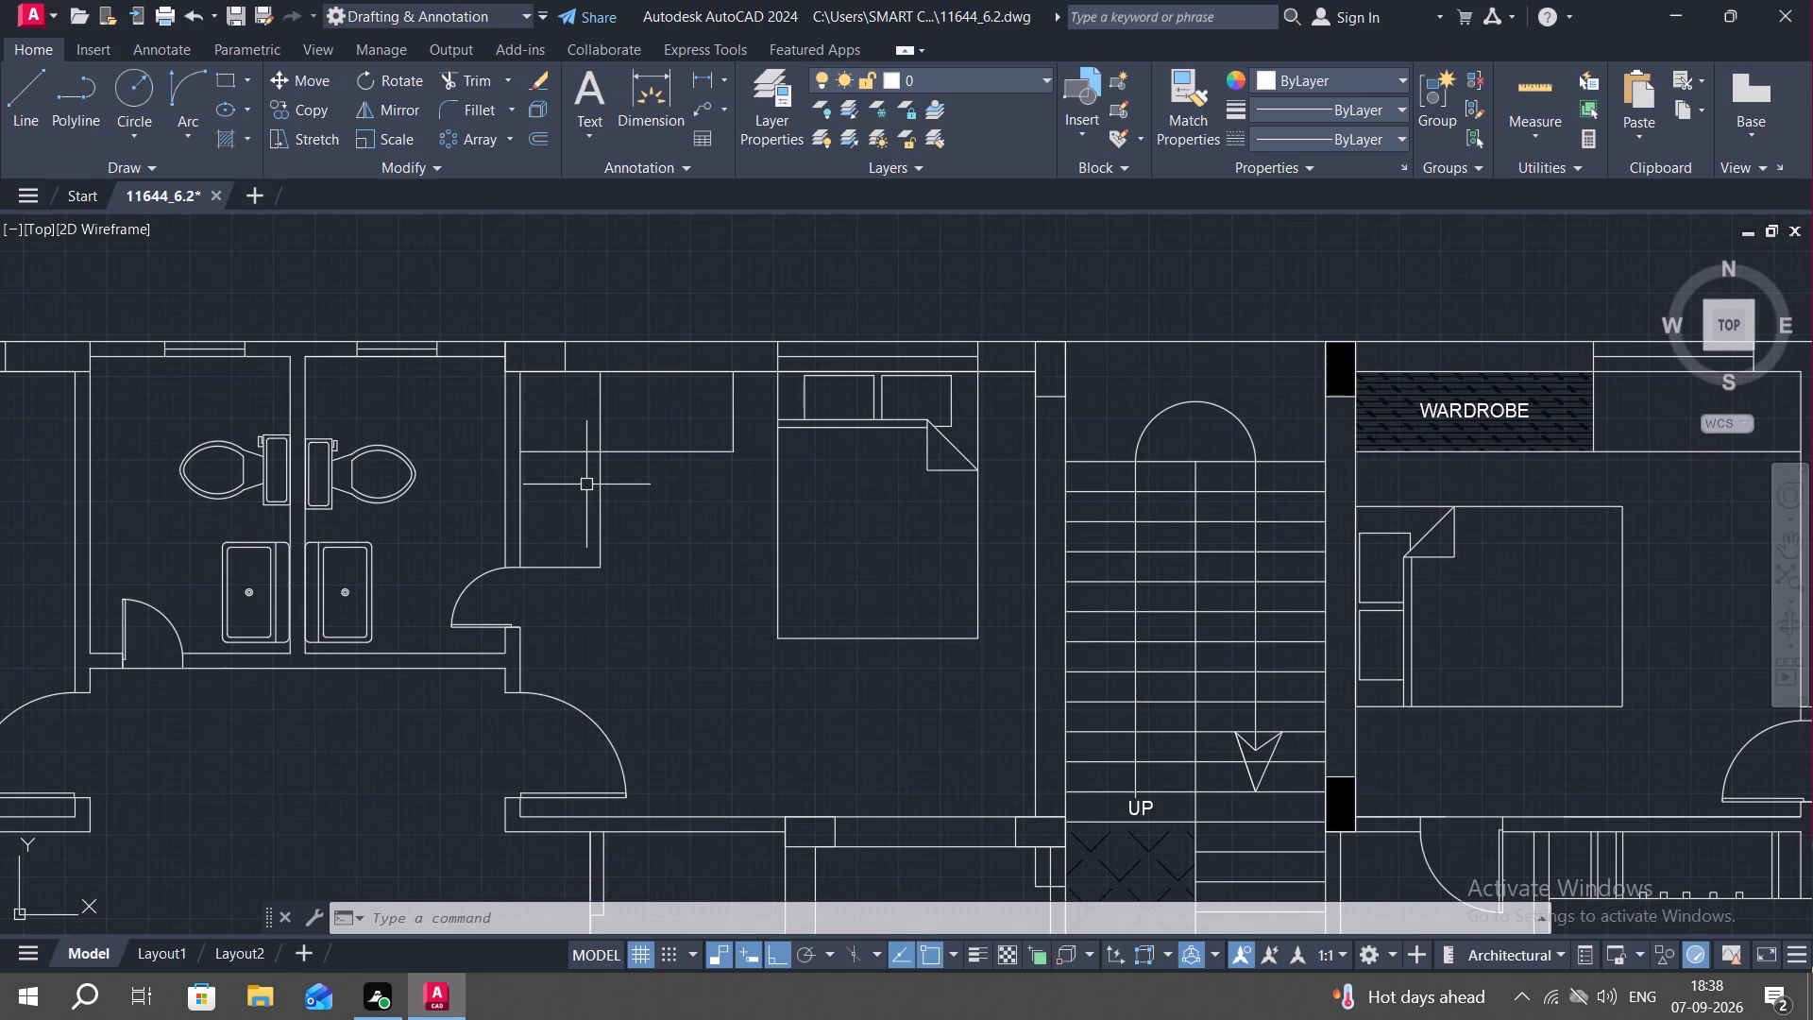
{"action": "type", "text": "TR"}
{"action": "key", "text": "space"}
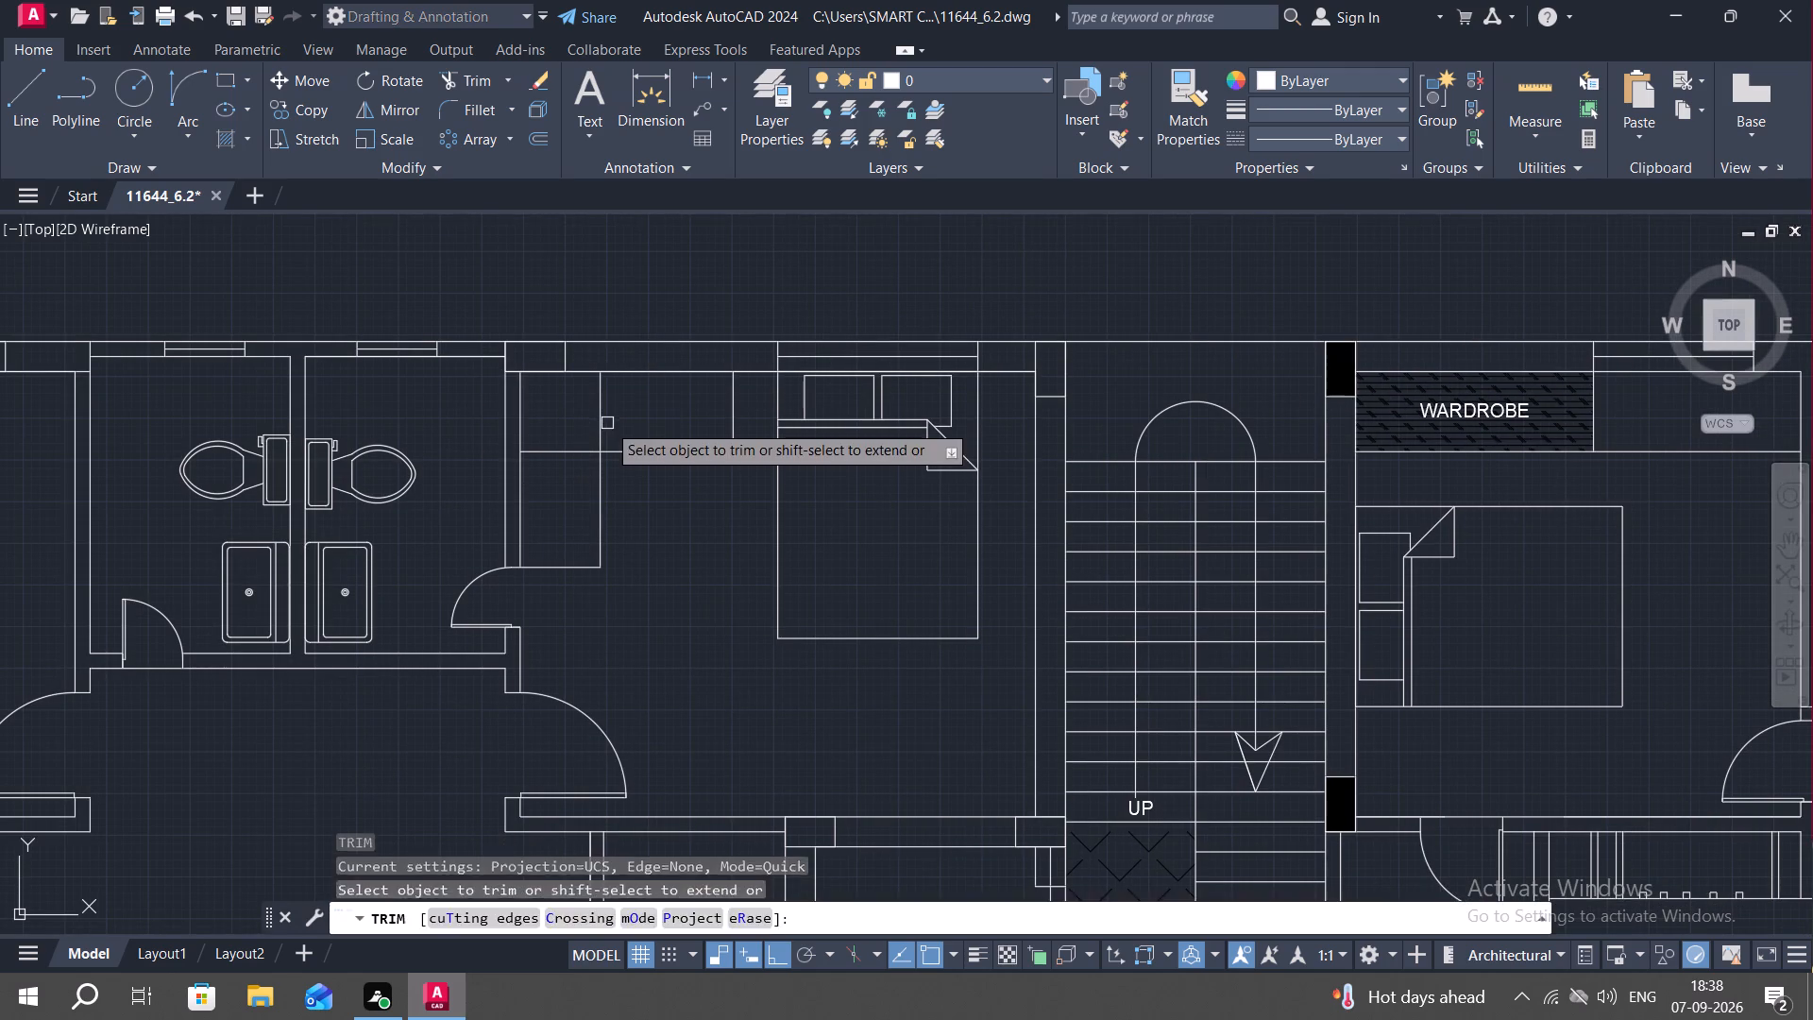
{"action": "left_click", "coordinate": [603, 416]}
{"action": "key", "text": "Escape"}
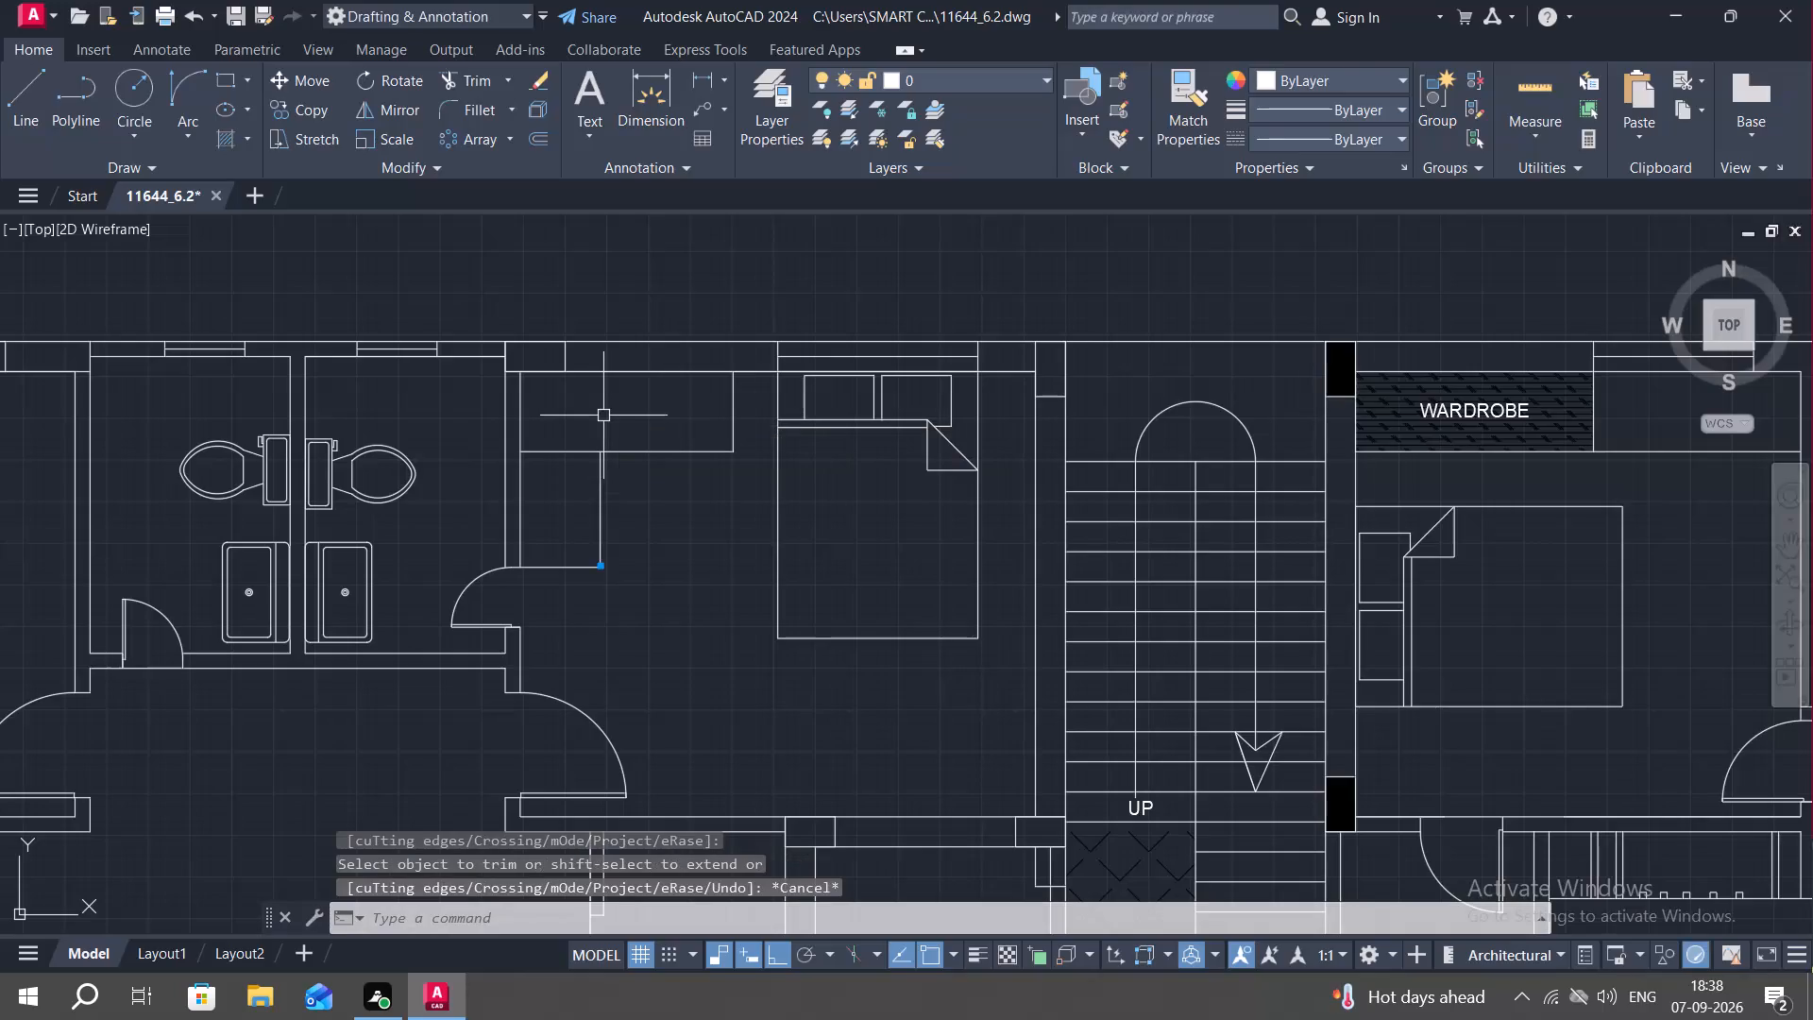
Hatch both sections of the L-shaped wardrobe with the CORK pattern.
{"action": "type", "text": "HJ"}
{"action": "key", "text": "space"}
{"action": "key", "text": "Escape"}
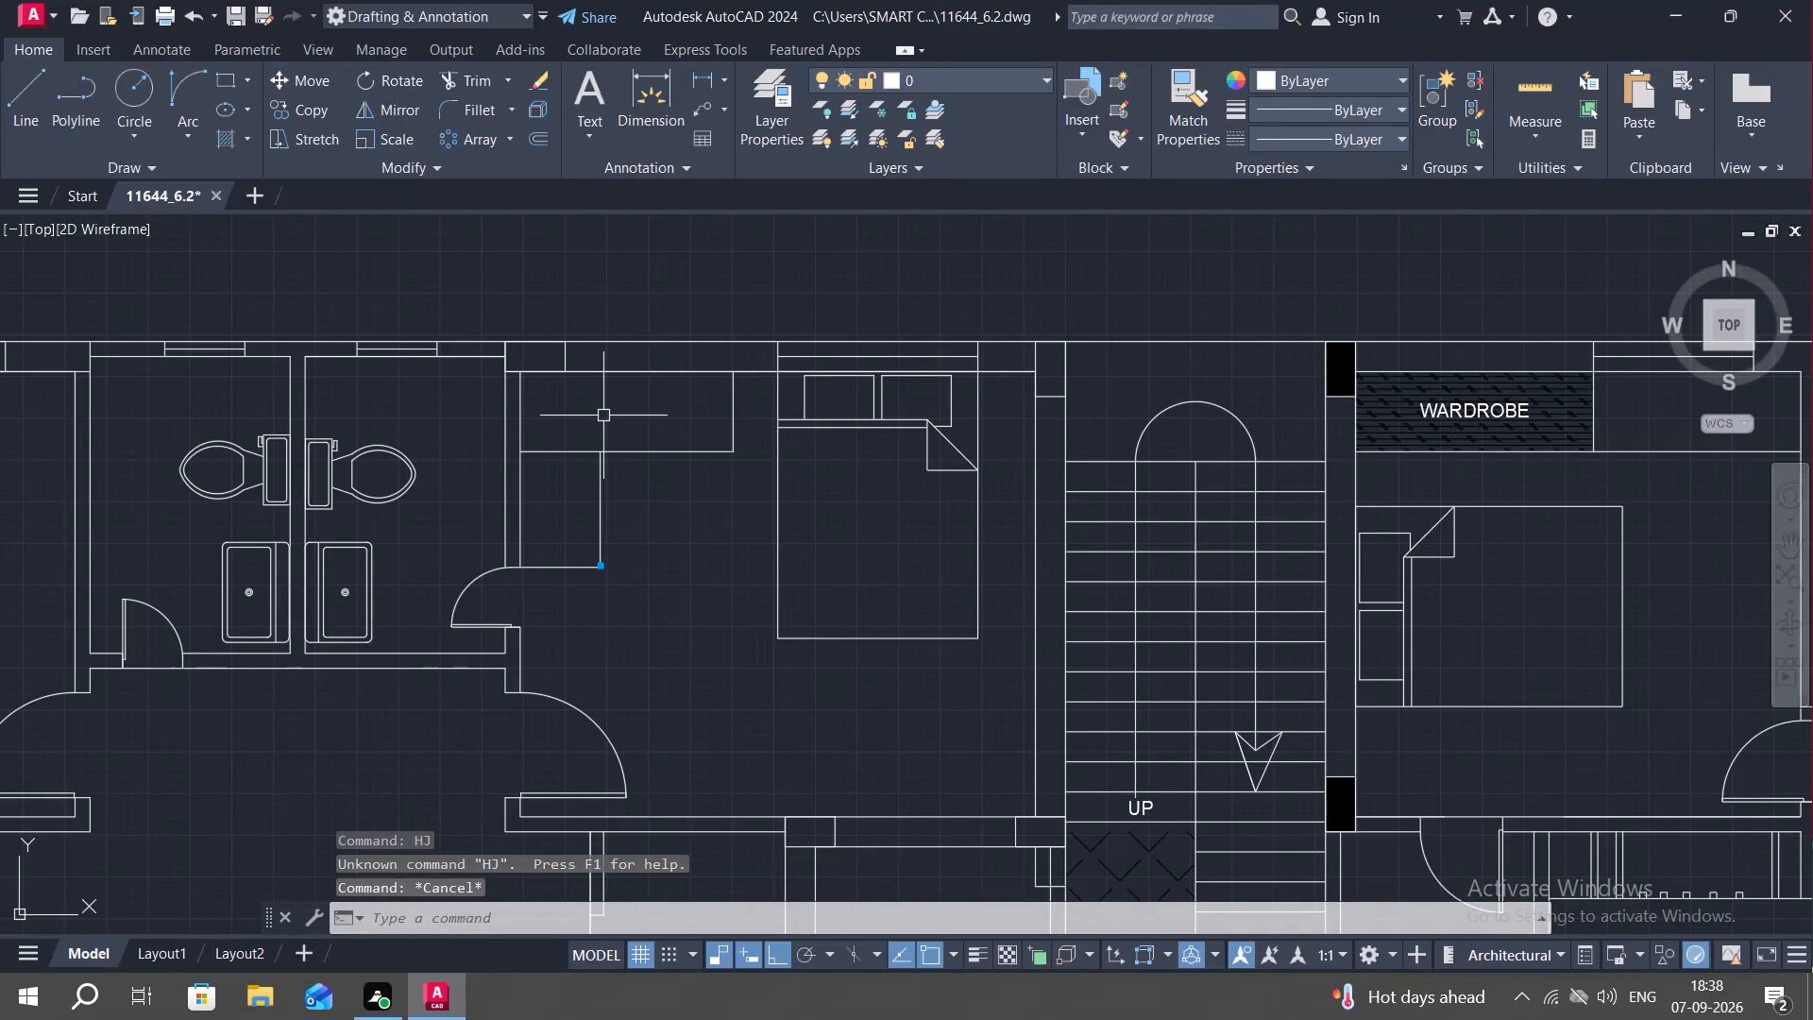
{"action": "type", "text": "H"}
{"action": "key", "text": "space"}
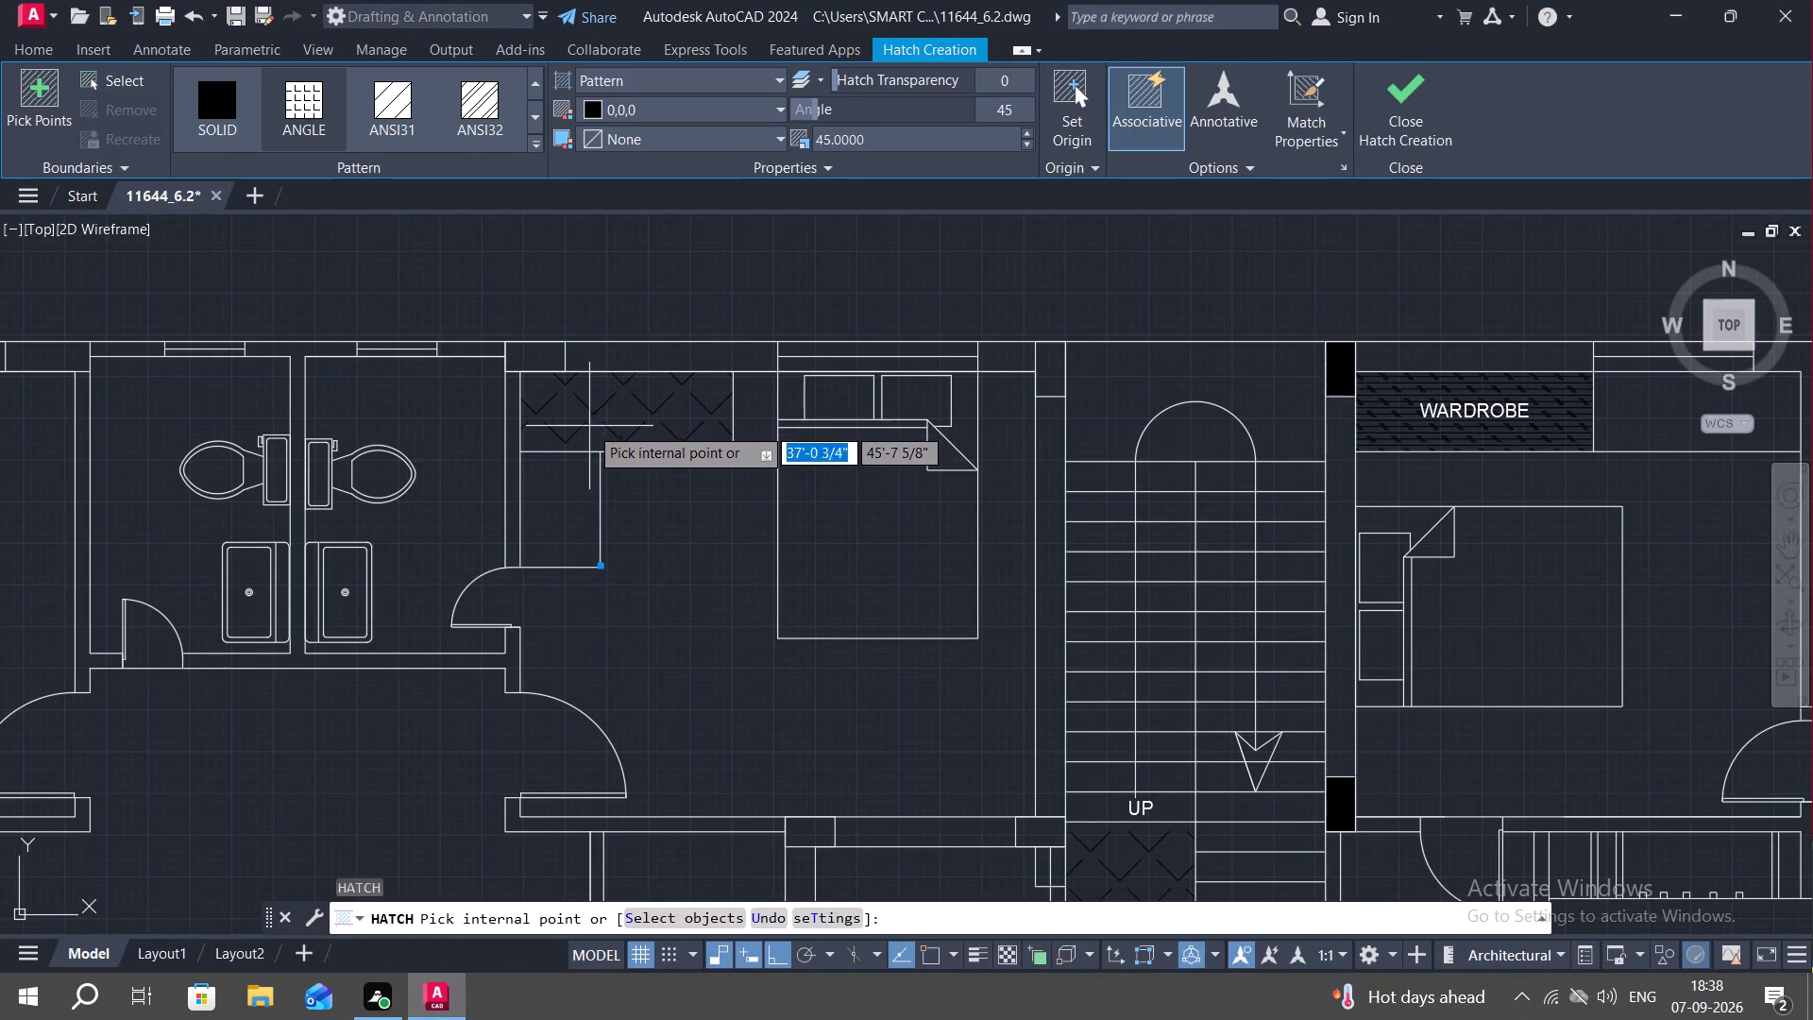
{"action": "left_click", "coordinate": [534, 143]}
{"action": "scroll", "coordinate": [455, 264], "scroll_direction": "down", "scroll_amount": 4}
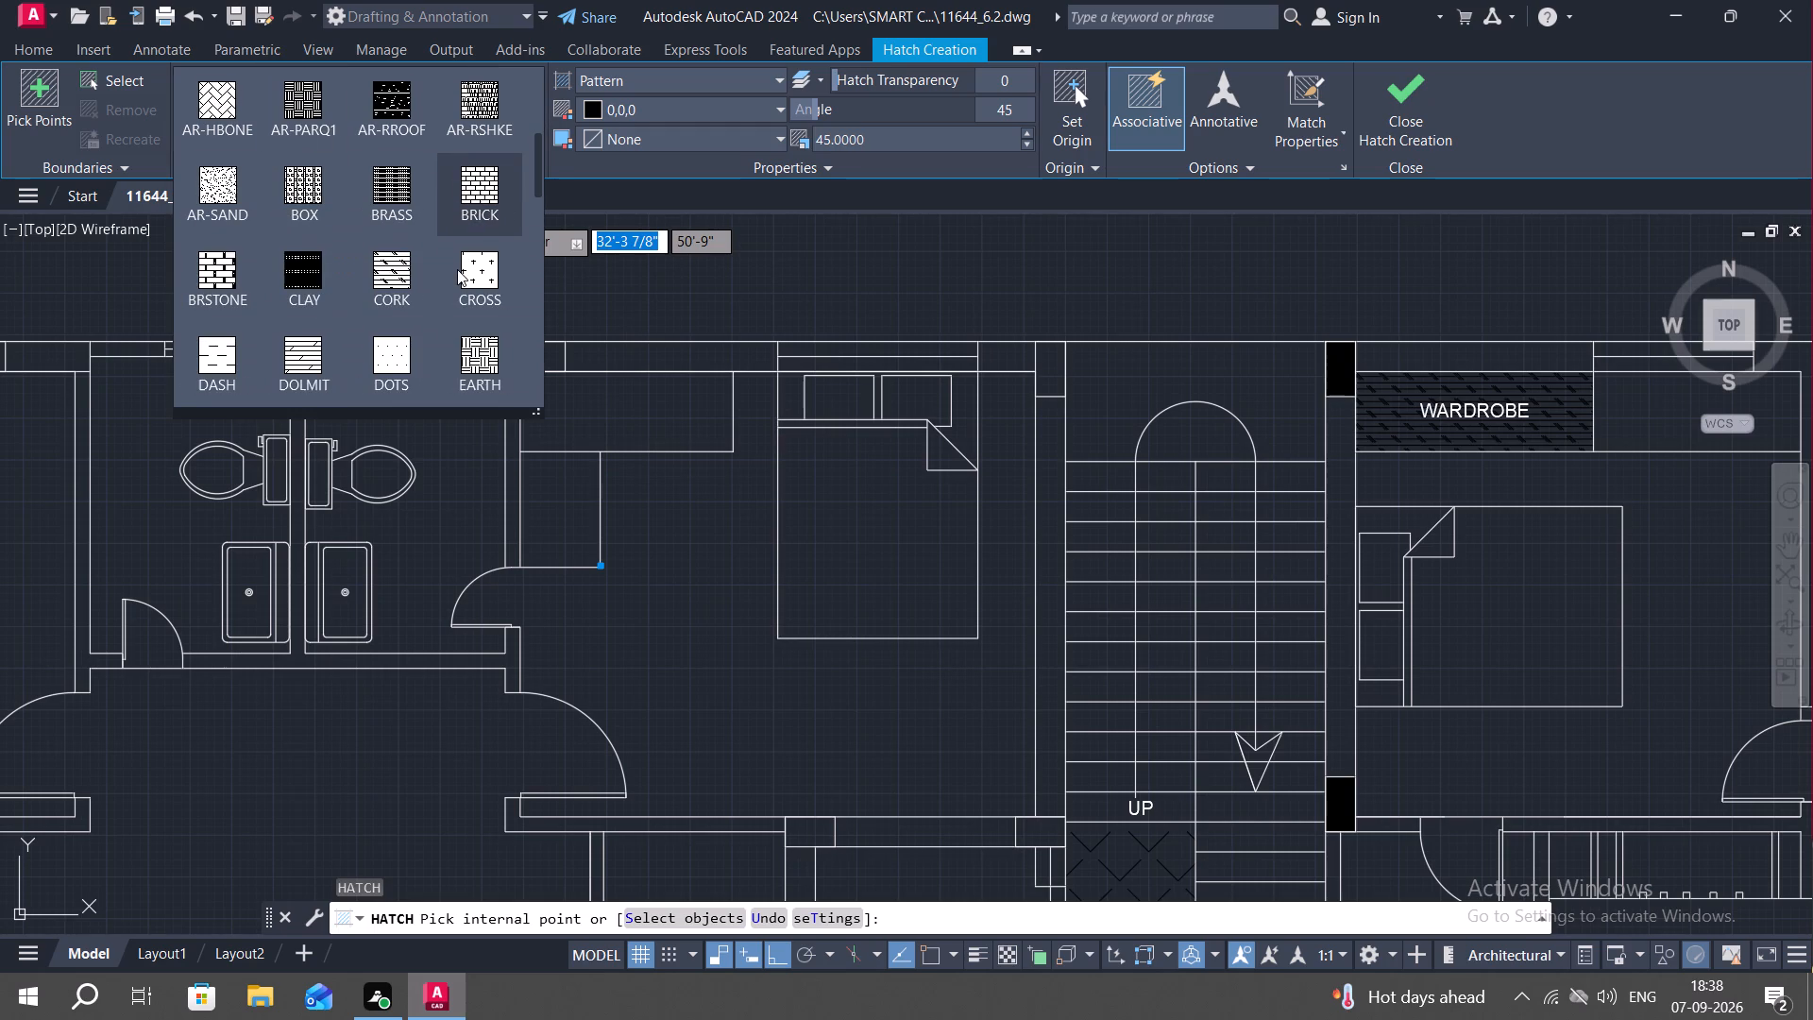
{"action": "left_click", "coordinate": [390, 268]}
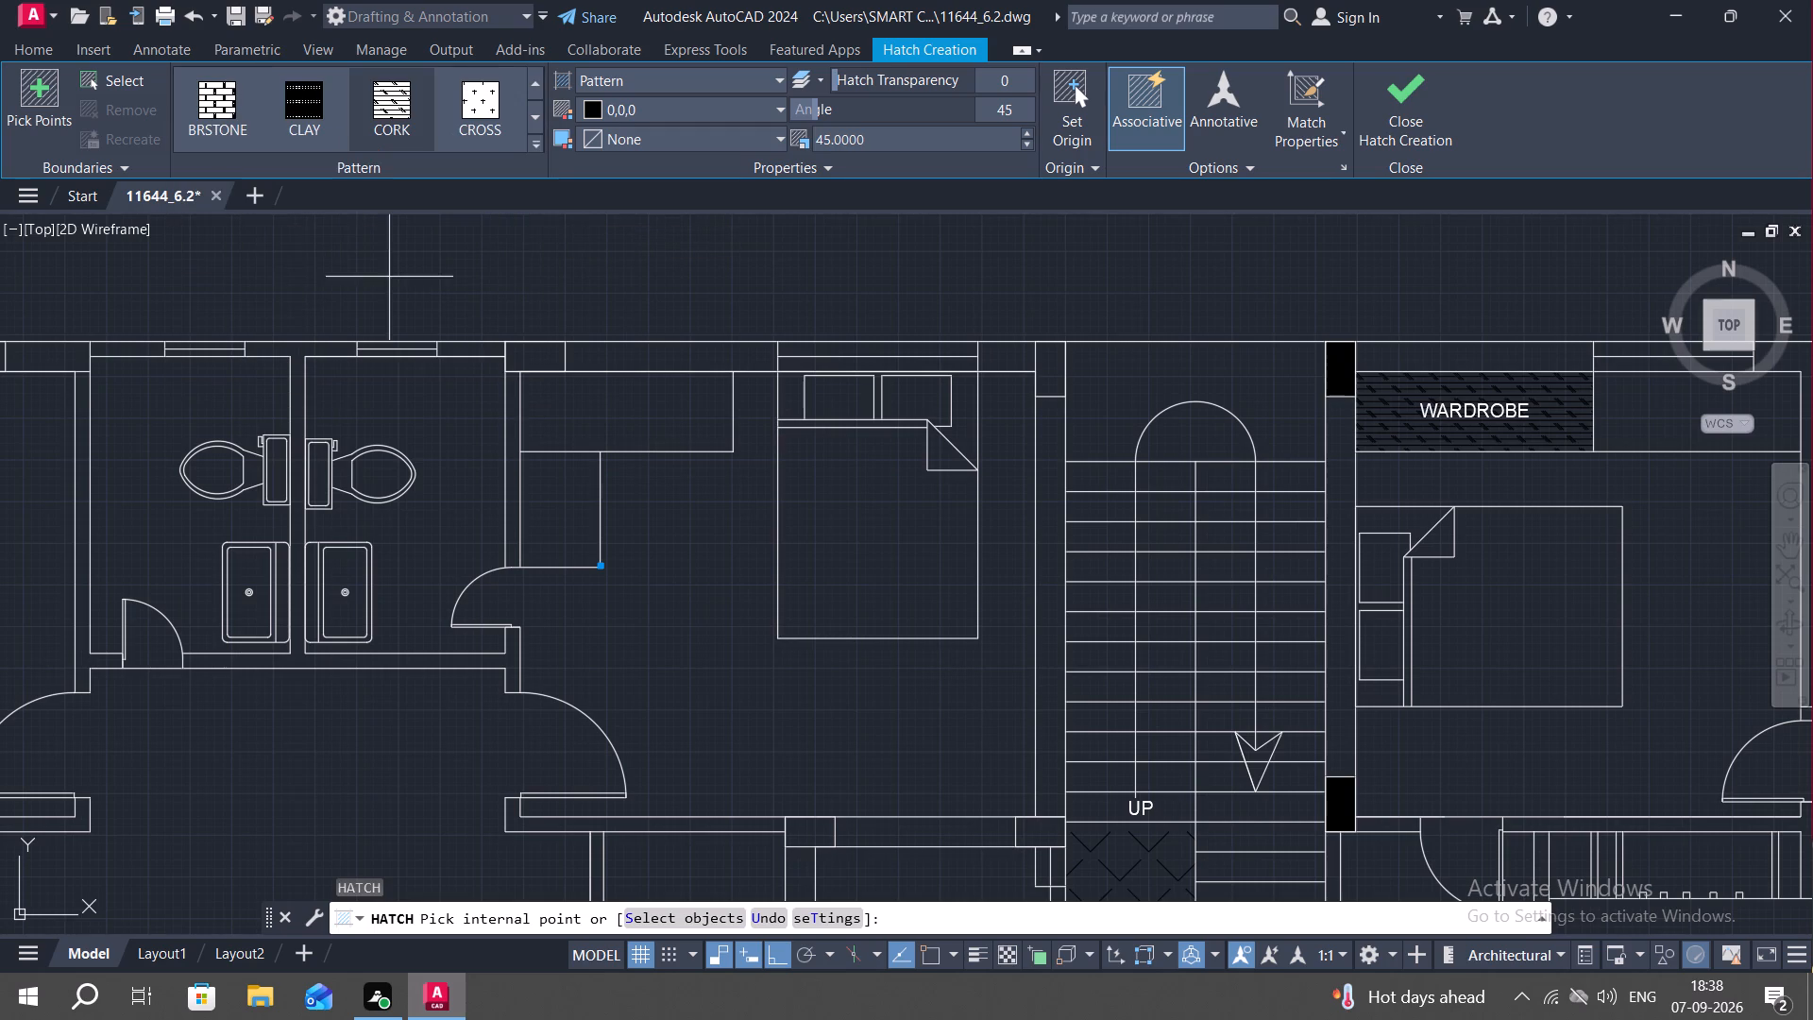
{"action": "left_click", "coordinate": [598, 410]}
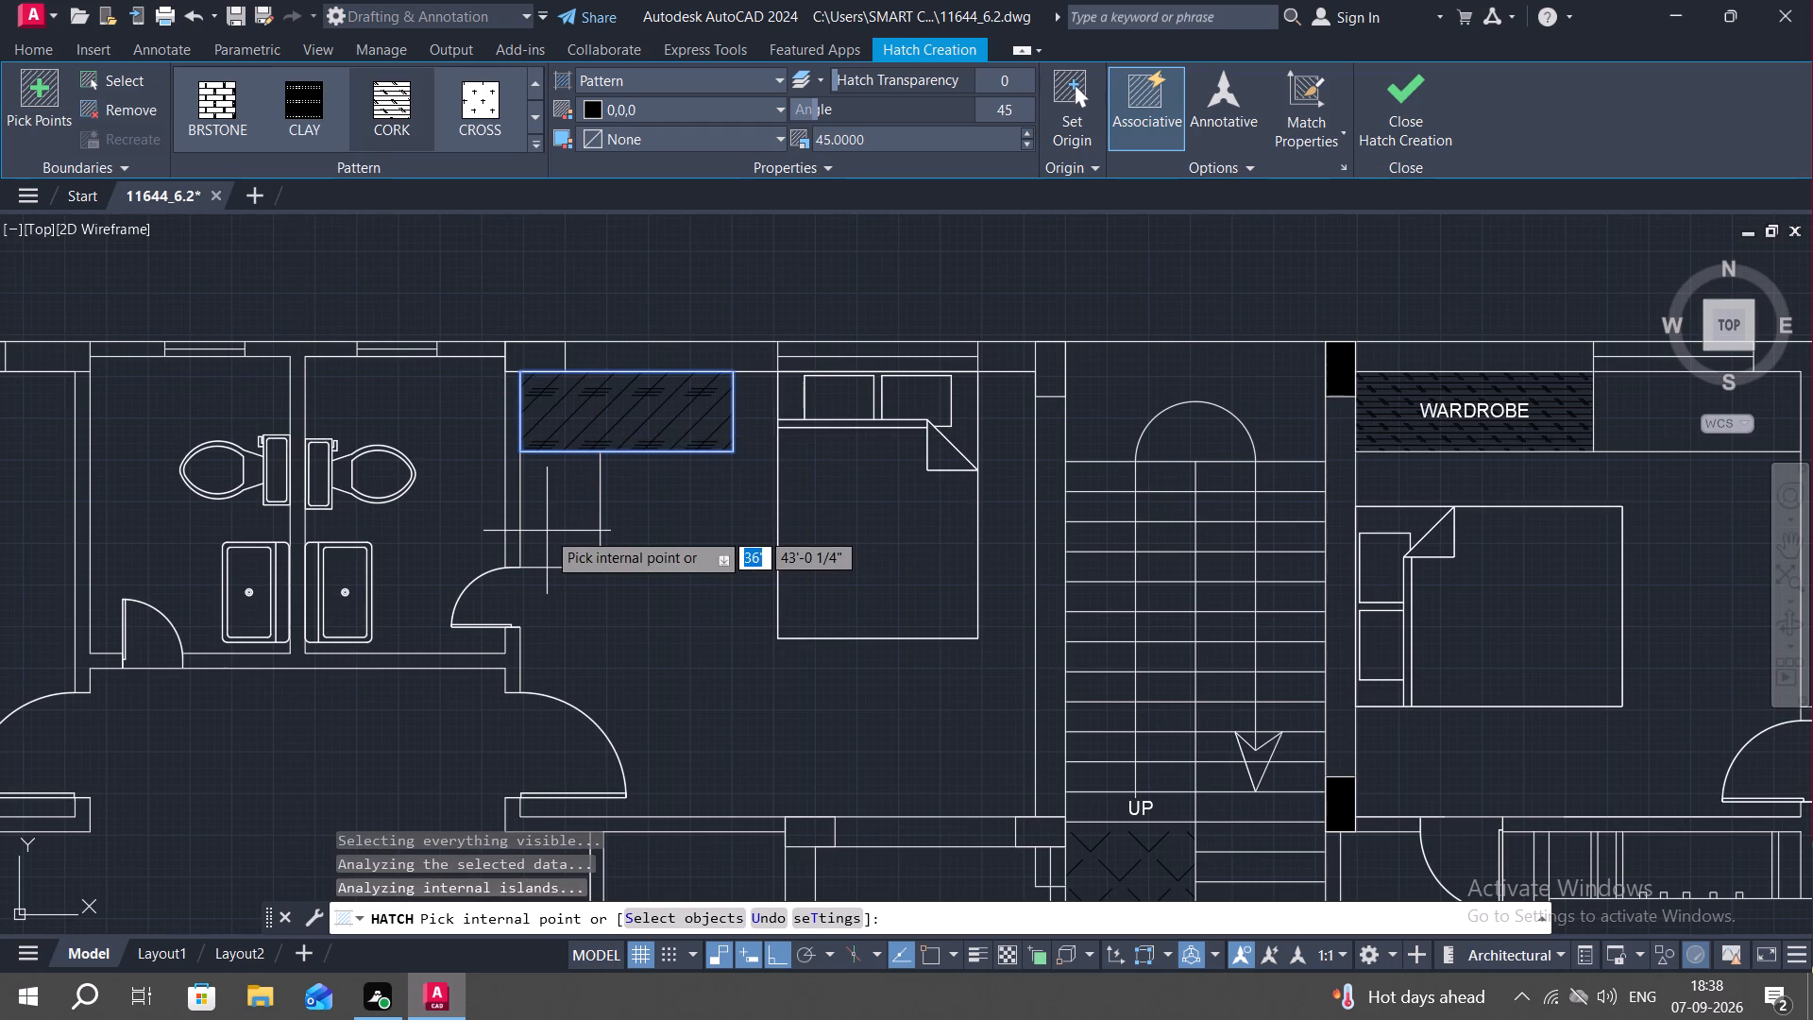
{"action": "left_click", "coordinate": [547, 531]}
{"action": "key", "text": "Escape"}
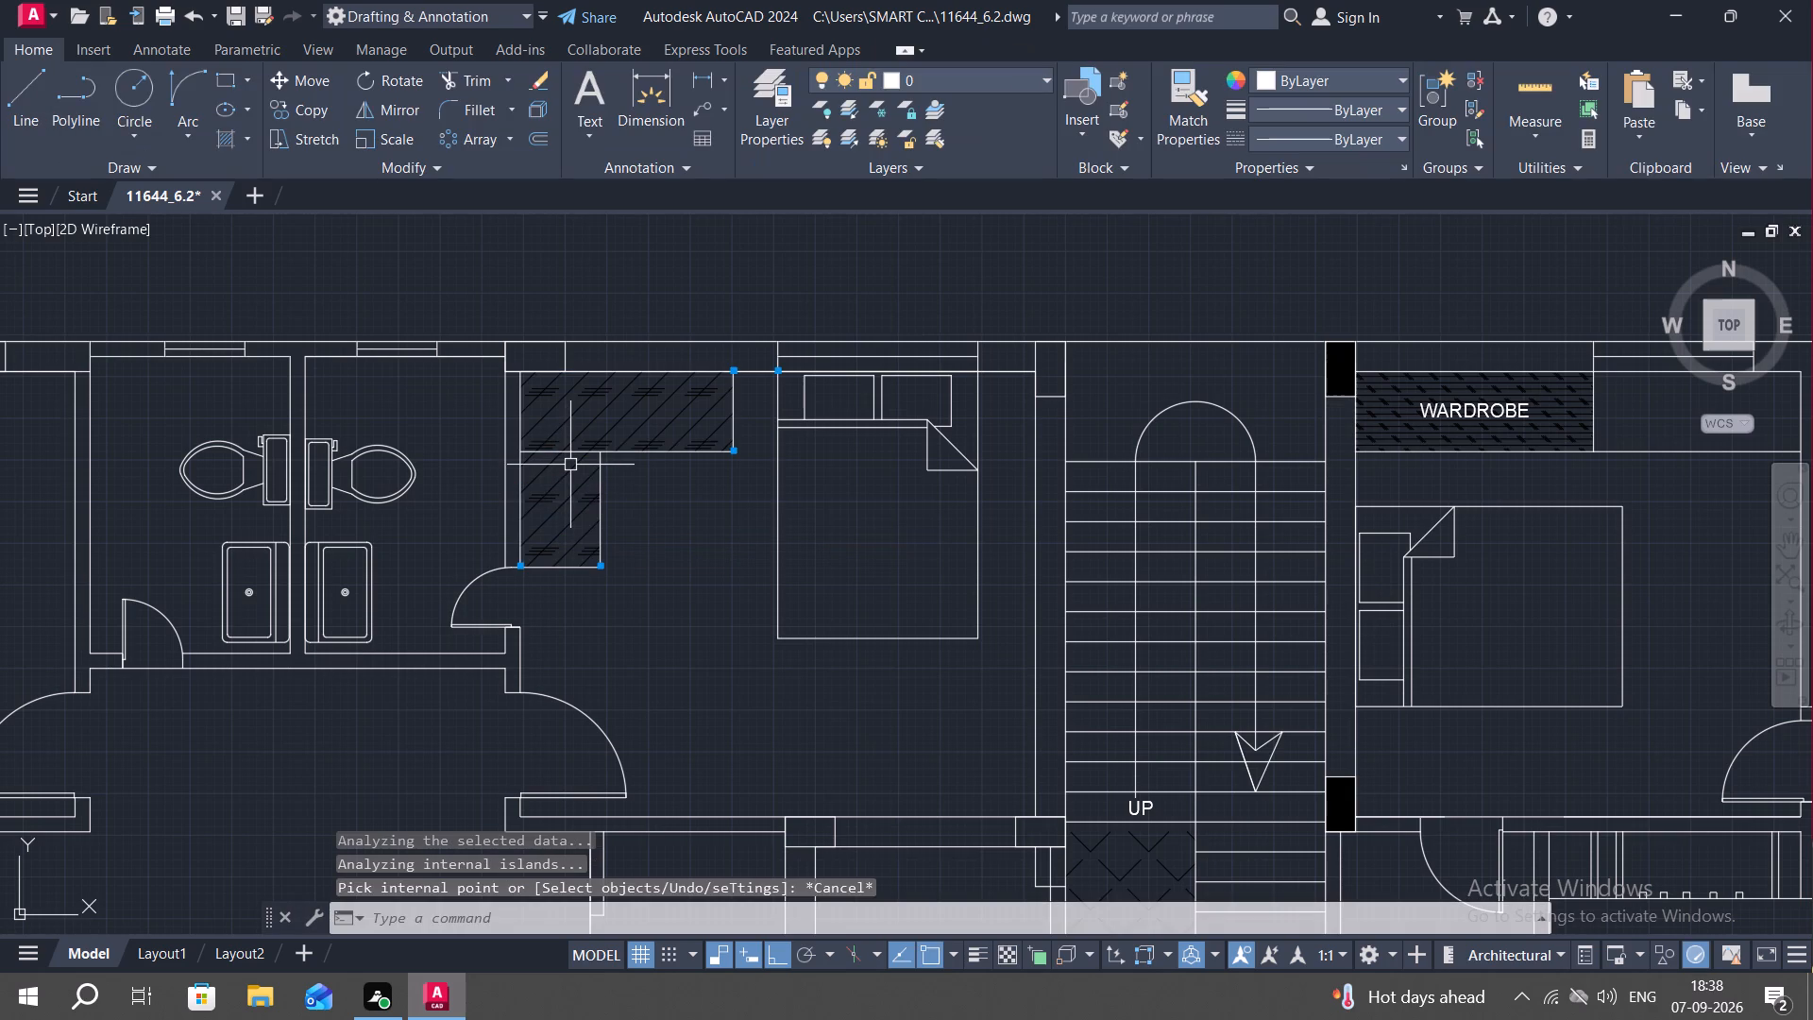
Trim the line dividing the two hatched wardrobe sections so they form one continuous L-shape.
{"action": "type", "text": "TR"}
{"action": "key", "text": "space"}
{"action": "left_click", "coordinate": [565, 450]}
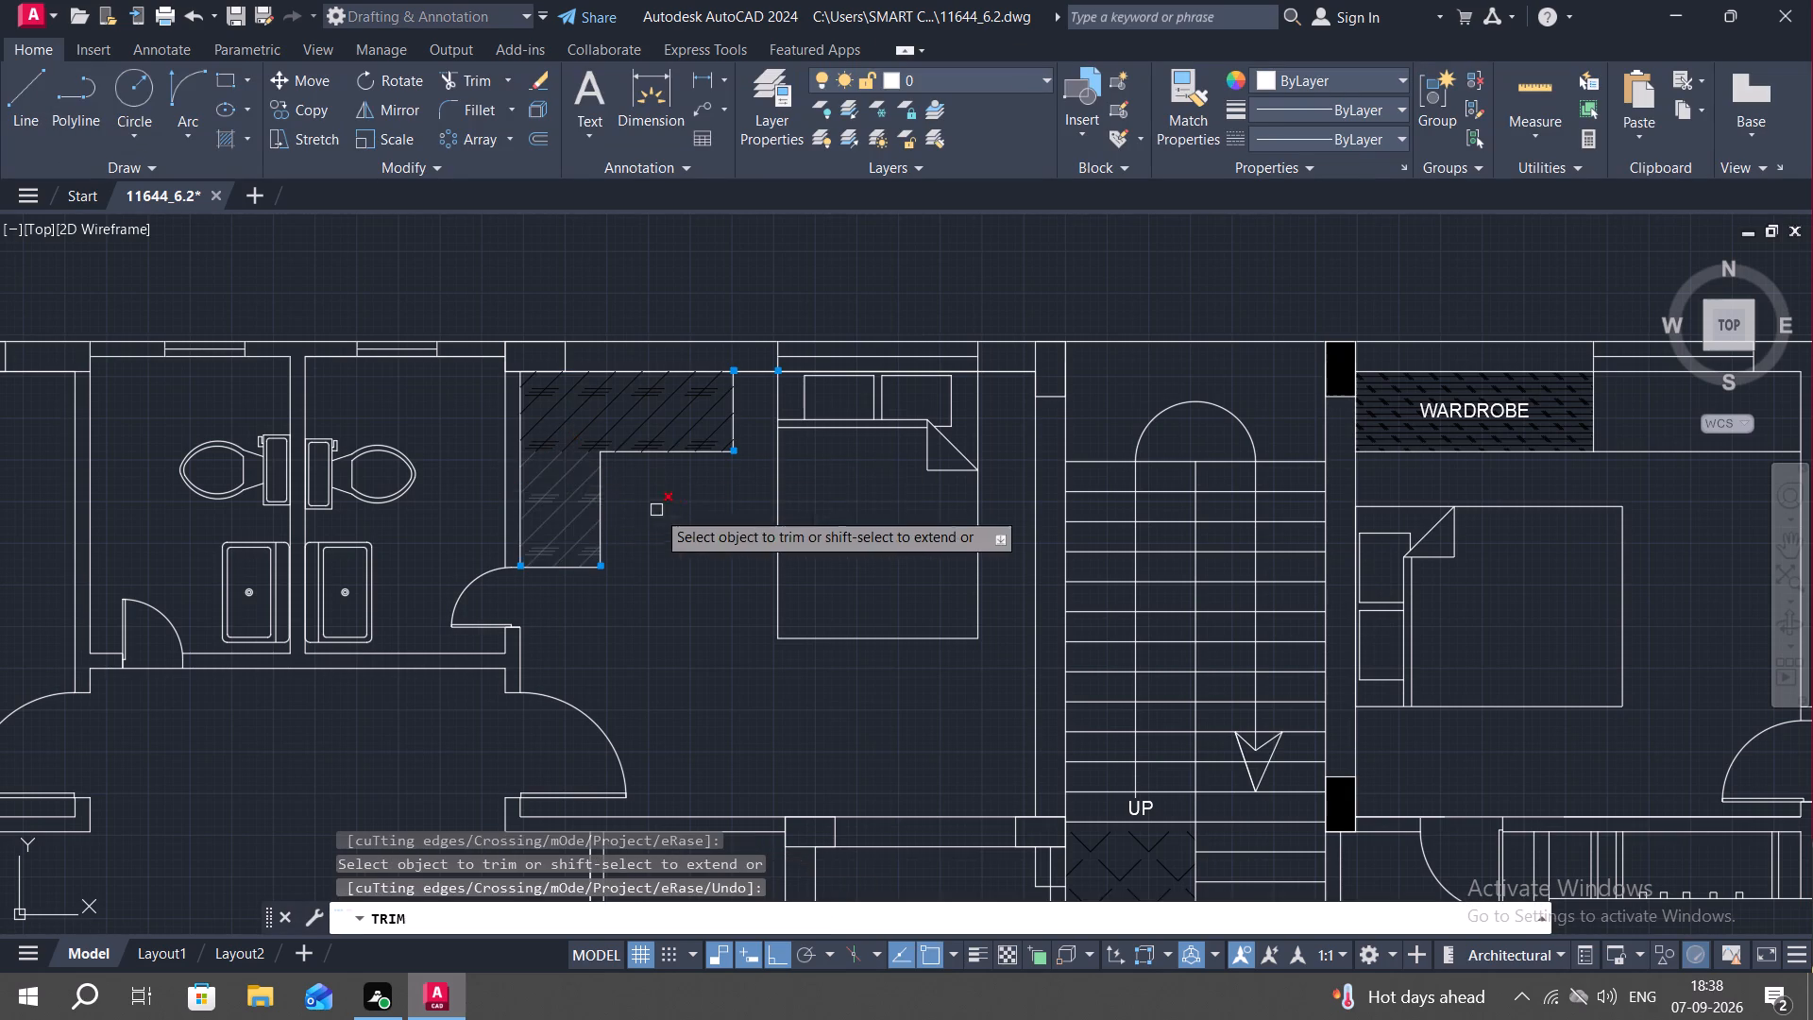
{"action": "key", "text": "Escape"}
Copy the bed beside the staircase about 28'-6" to the left, into the far-left bedroom against the top wall.
{"action": "scroll", "coordinate": [666, 514], "scroll_direction": "down", "scroll_amount": 2}
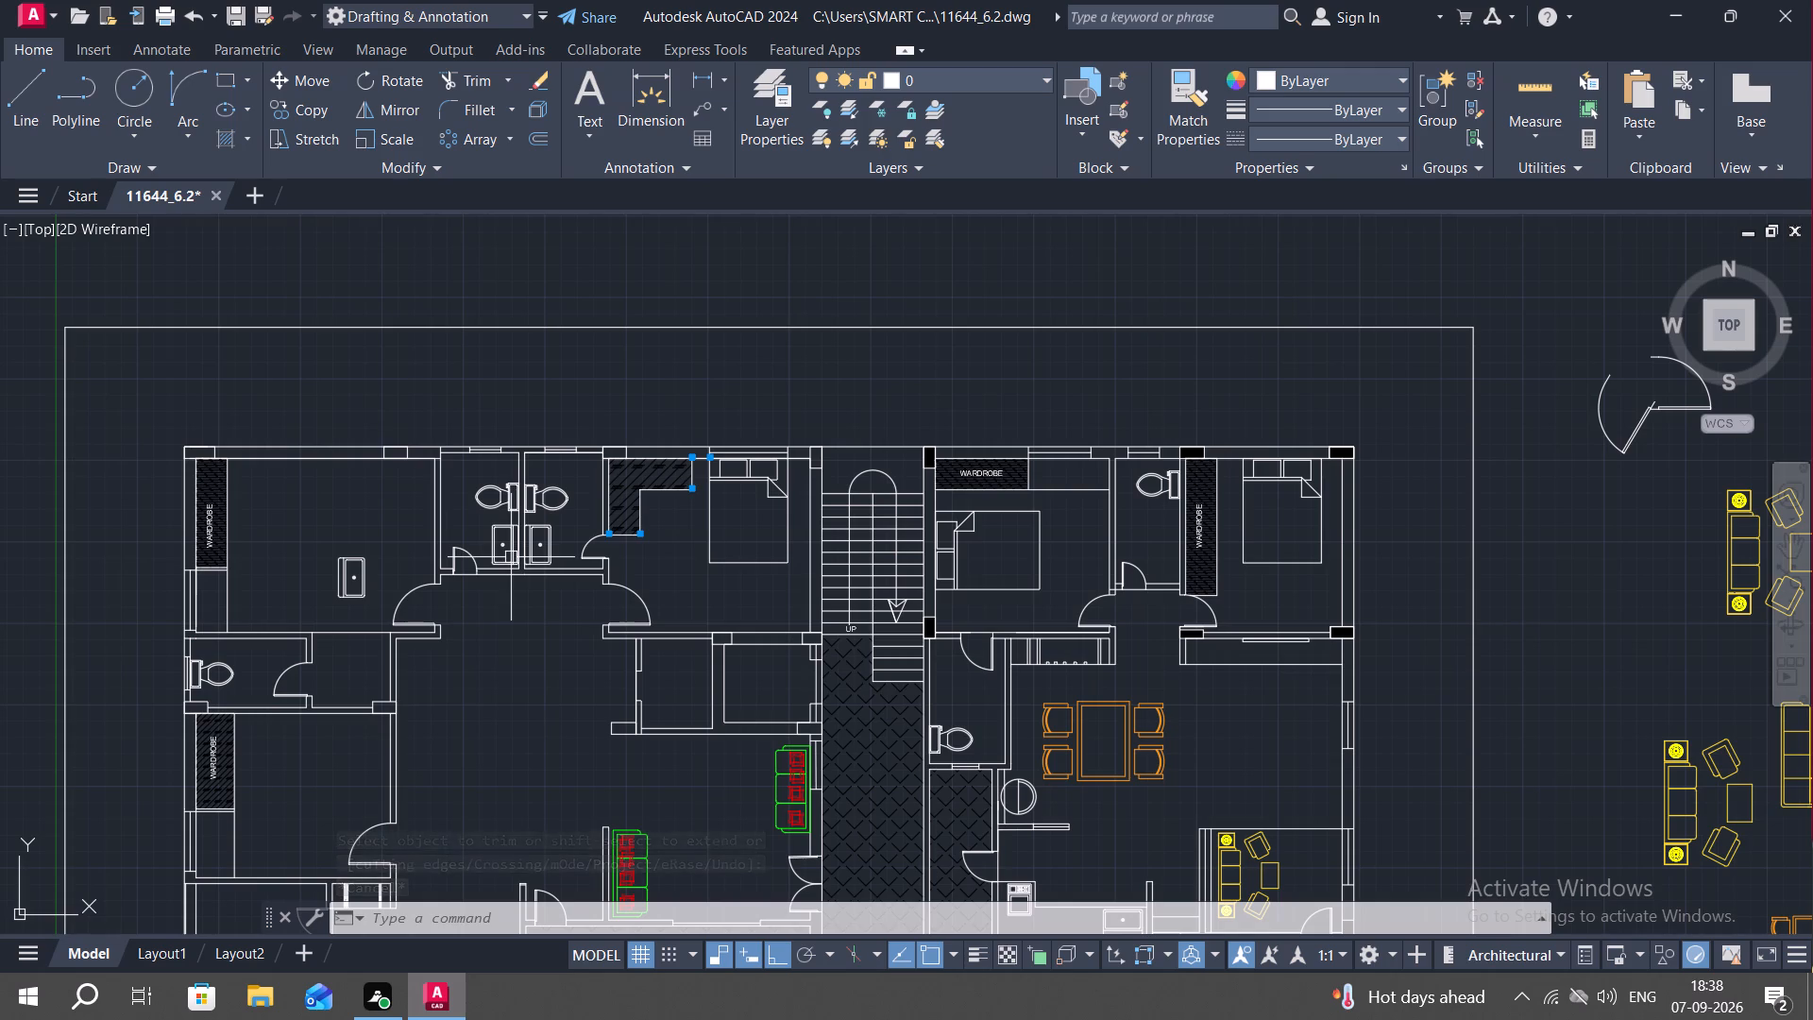
{"action": "key", "text": "c"}
{"action": "type", "text": "O"}
{"action": "key", "text": "space"}
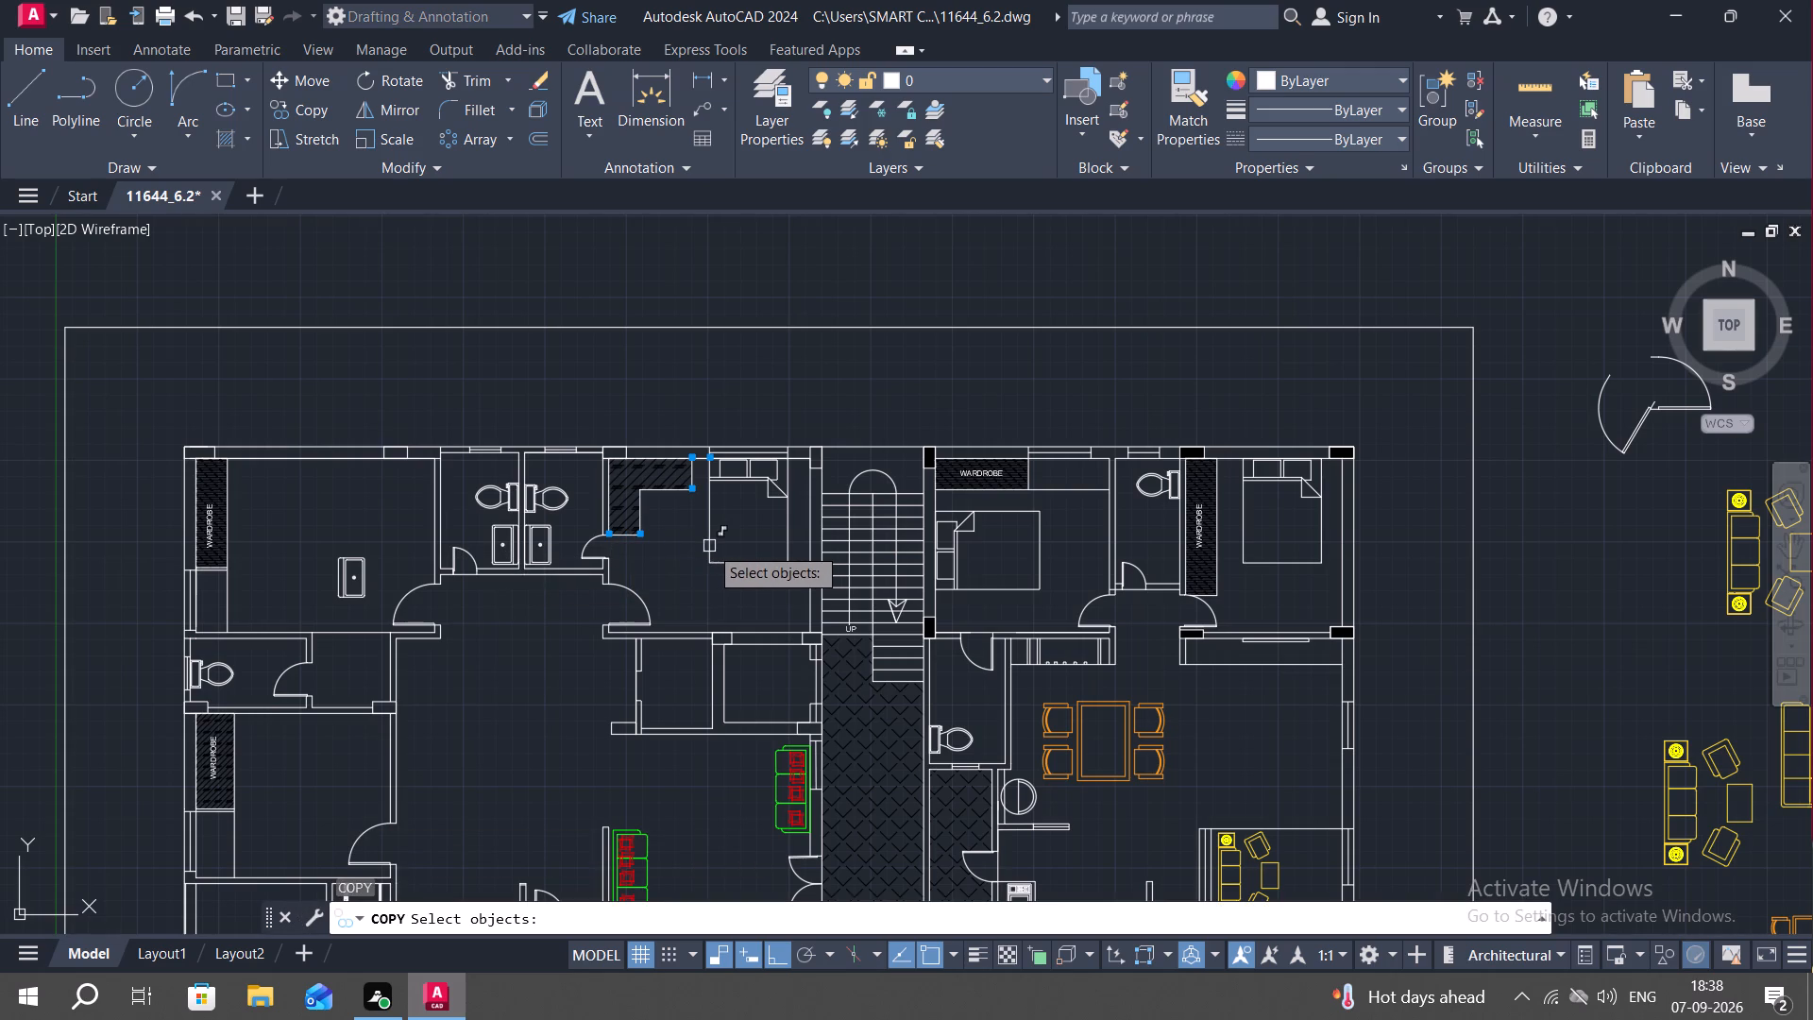
{"action": "left_click", "coordinate": [709, 546]}
{"action": "right_click", "coordinate": [703, 542]}
{"action": "left_click", "coordinate": [705, 456]}
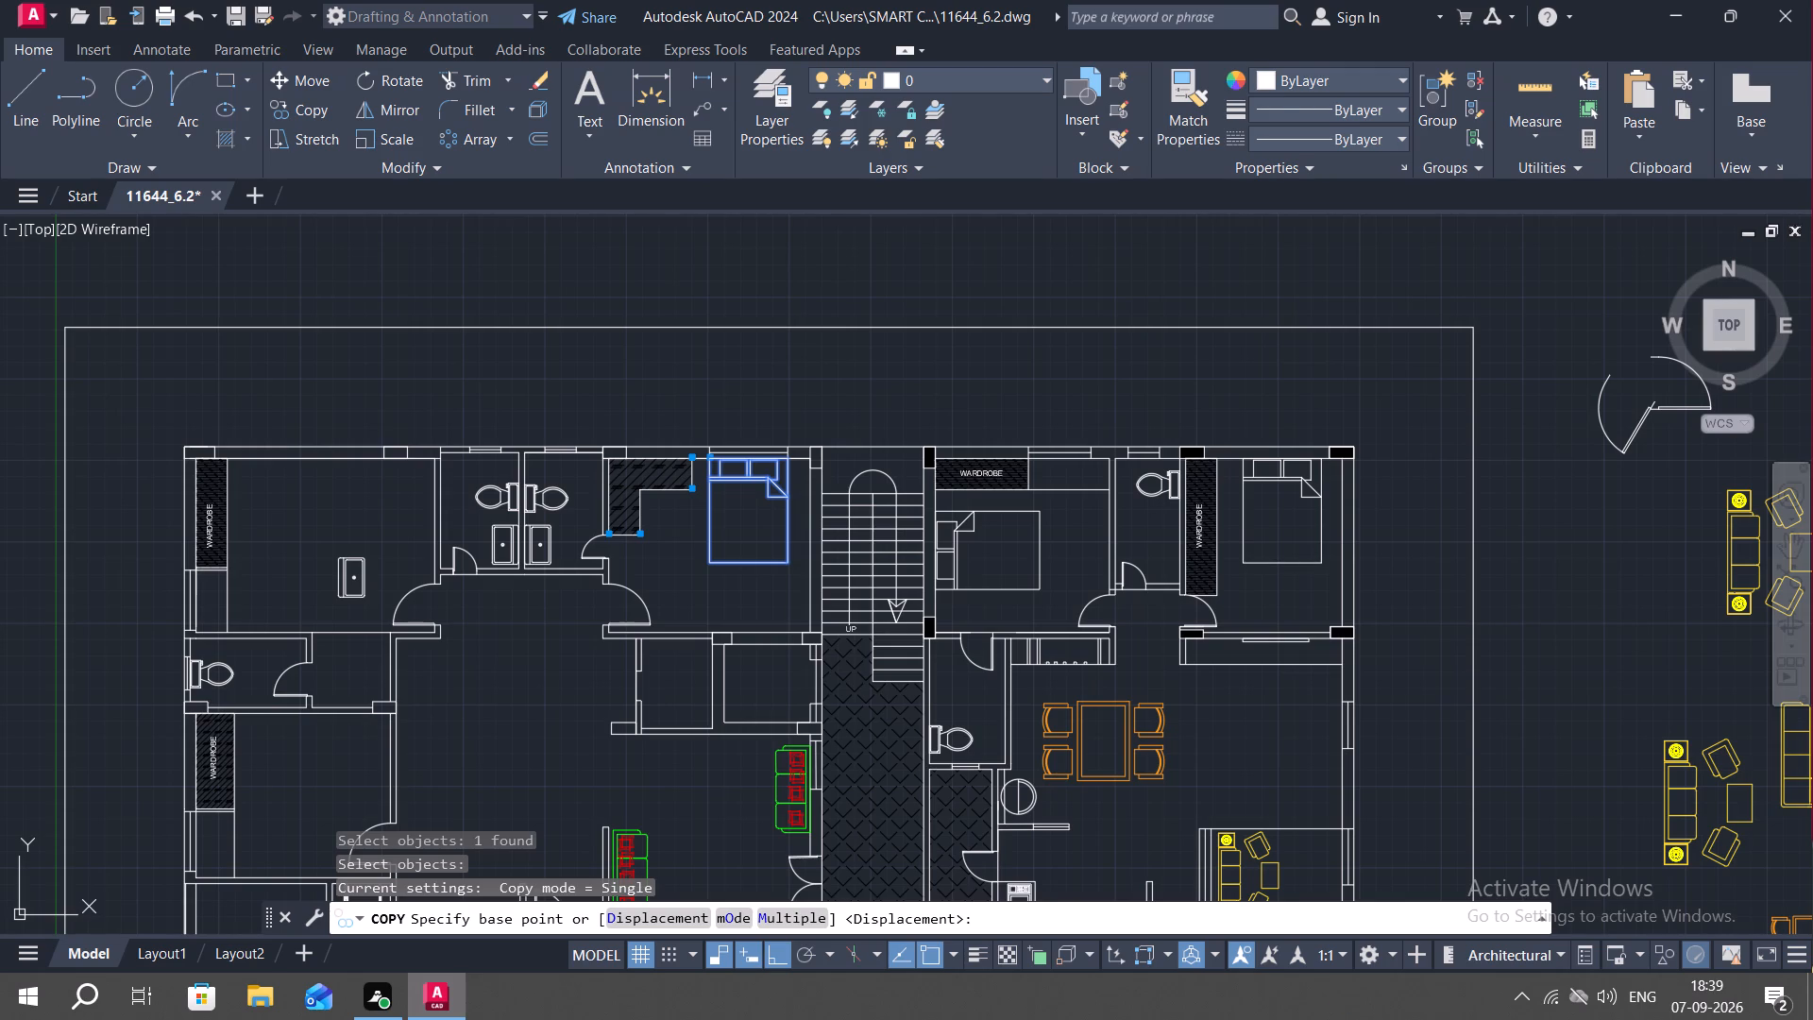
{"action": "left_click", "coordinate": [263, 536]}
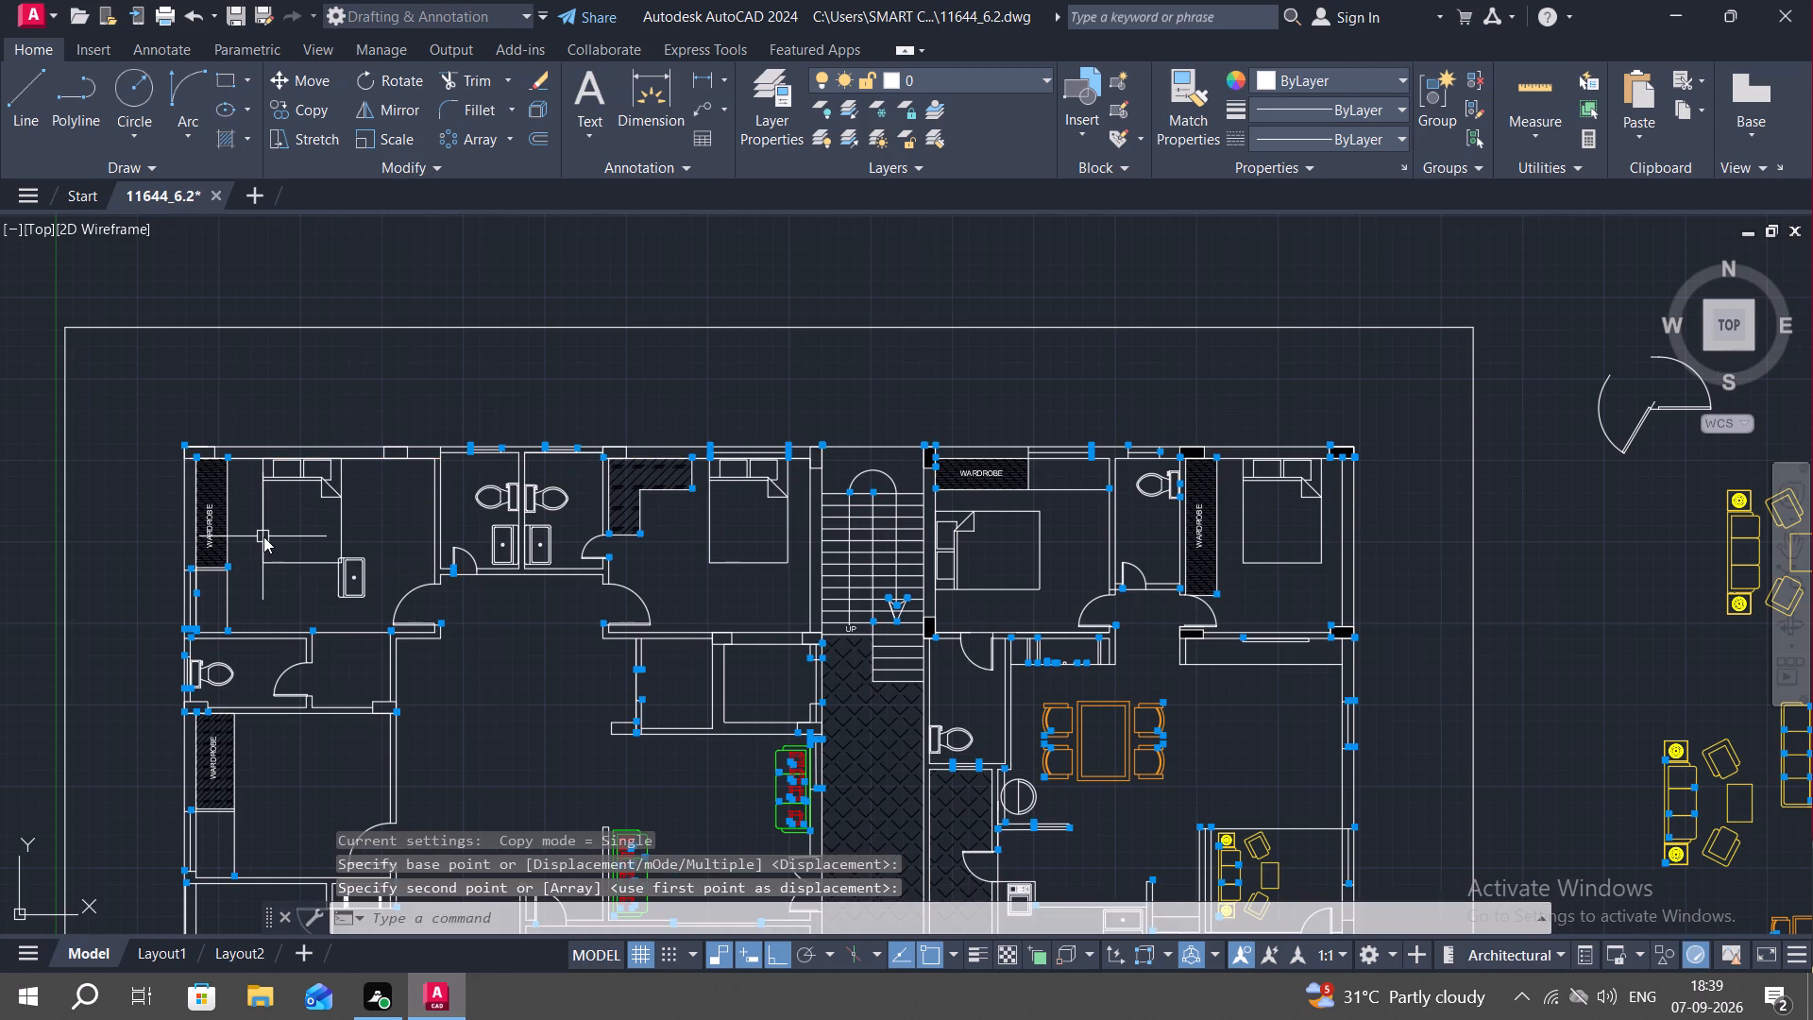
Delete the stray sink overlapping the copied bed in the far-left bedroom.
{"action": "scroll", "coordinate": [347, 577], "scroll_direction": "up", "scroll_amount": 1}
{"action": "left_click", "coordinate": [336, 577]}
{"action": "key", "text": "Escape"}
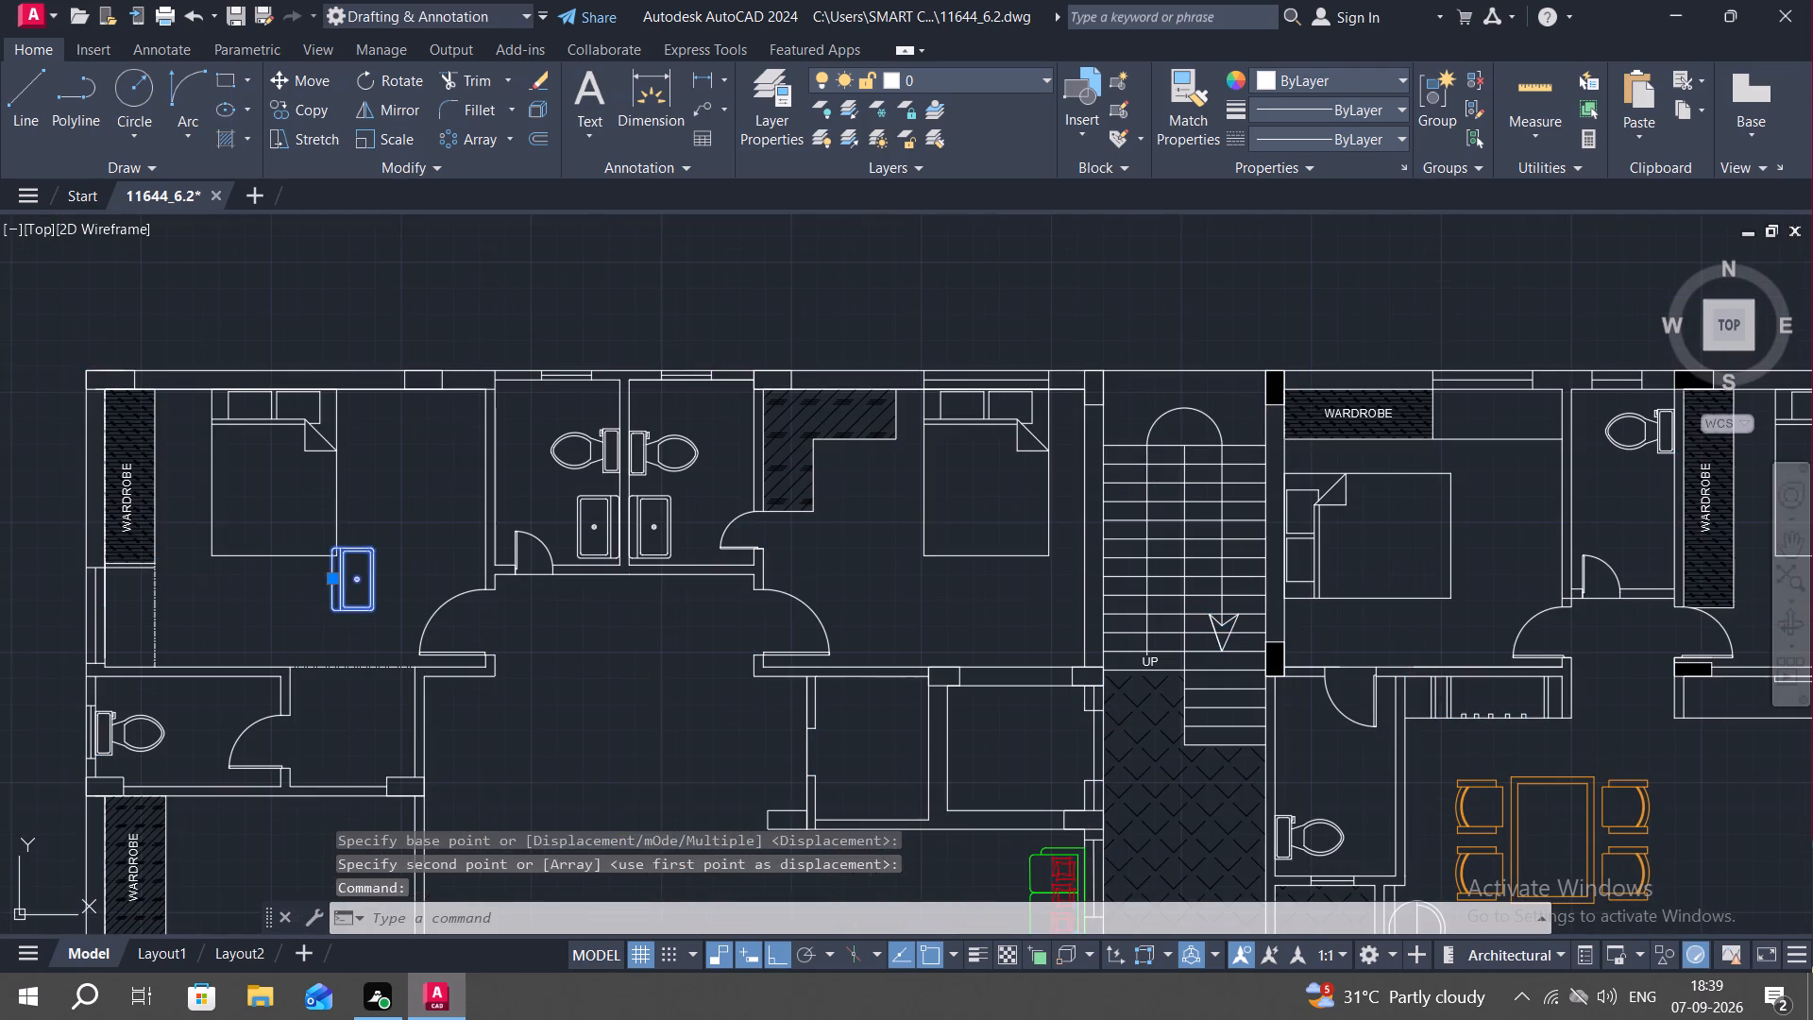
{"action": "left_click", "coordinate": [338, 577]}
{"action": "key", "text": "Delete"}
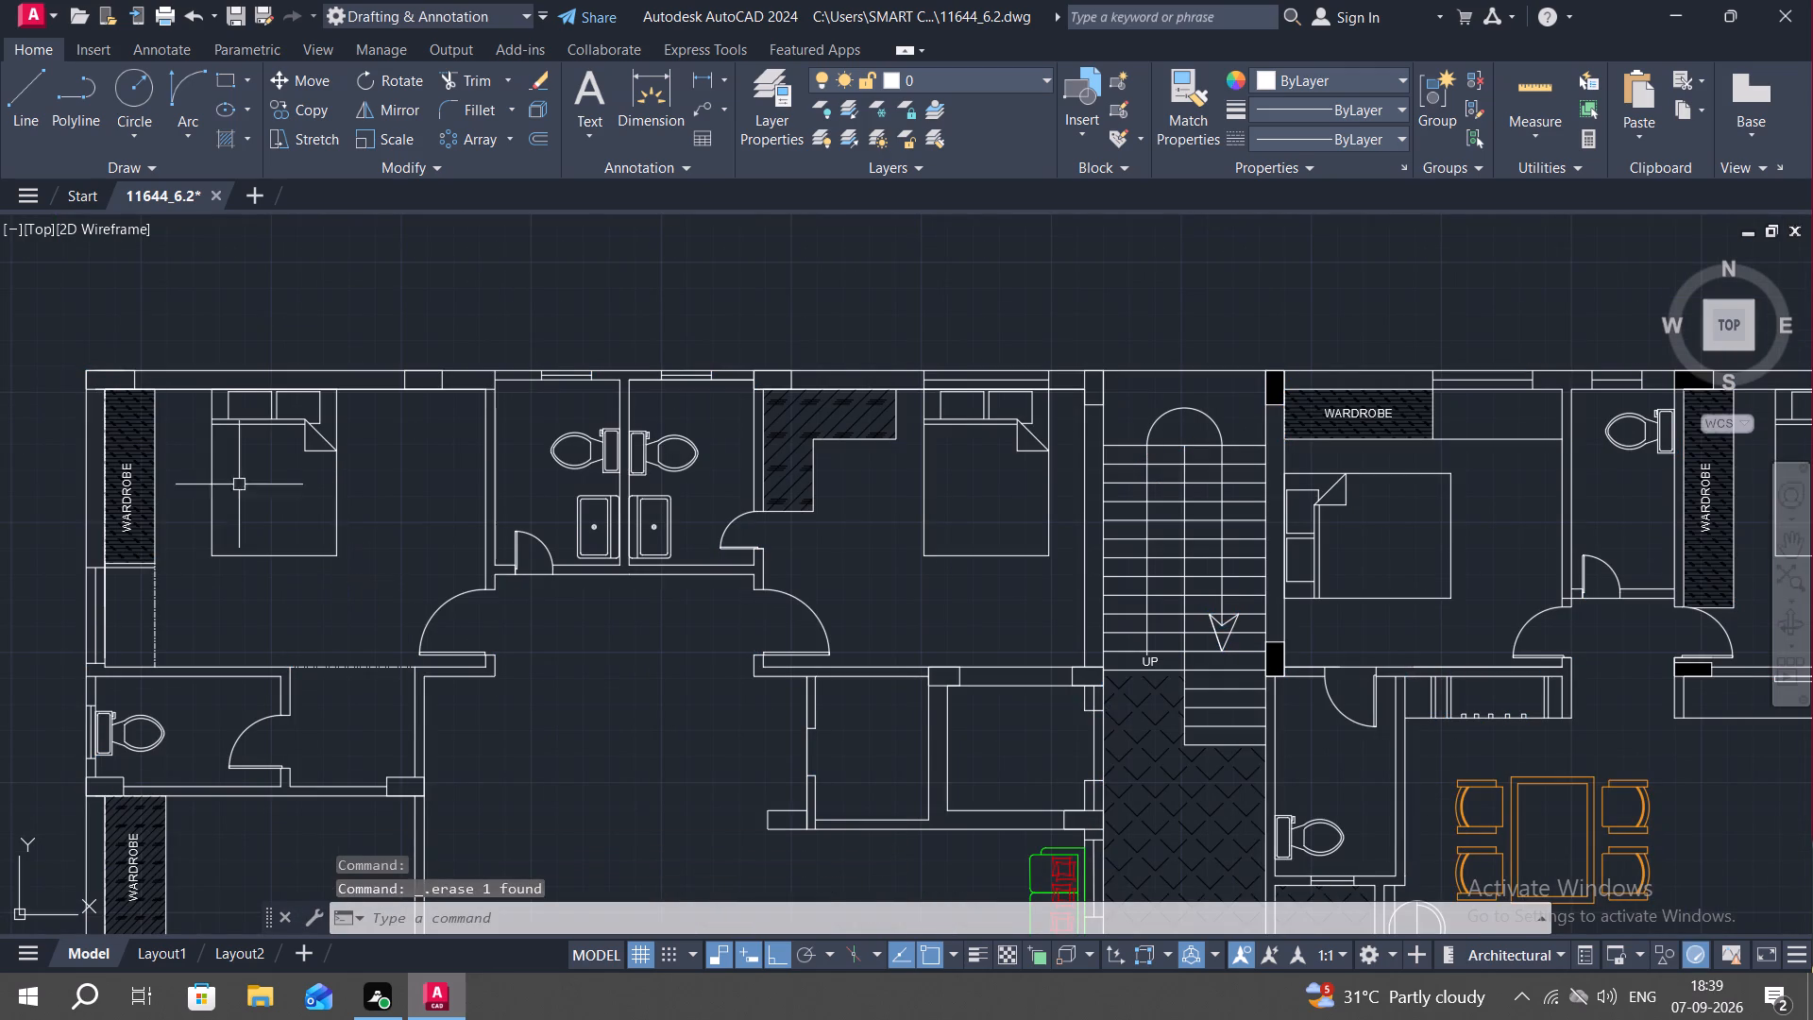
Draw a vertical line across the top wall's thickness, aligned with the left edge of the far-left bedroom's bed.
{"action": "middle_click_drag", "start_coordinate": [253, 461], "coordinate": [463, 599]}
{"action": "type", "text": "L"}
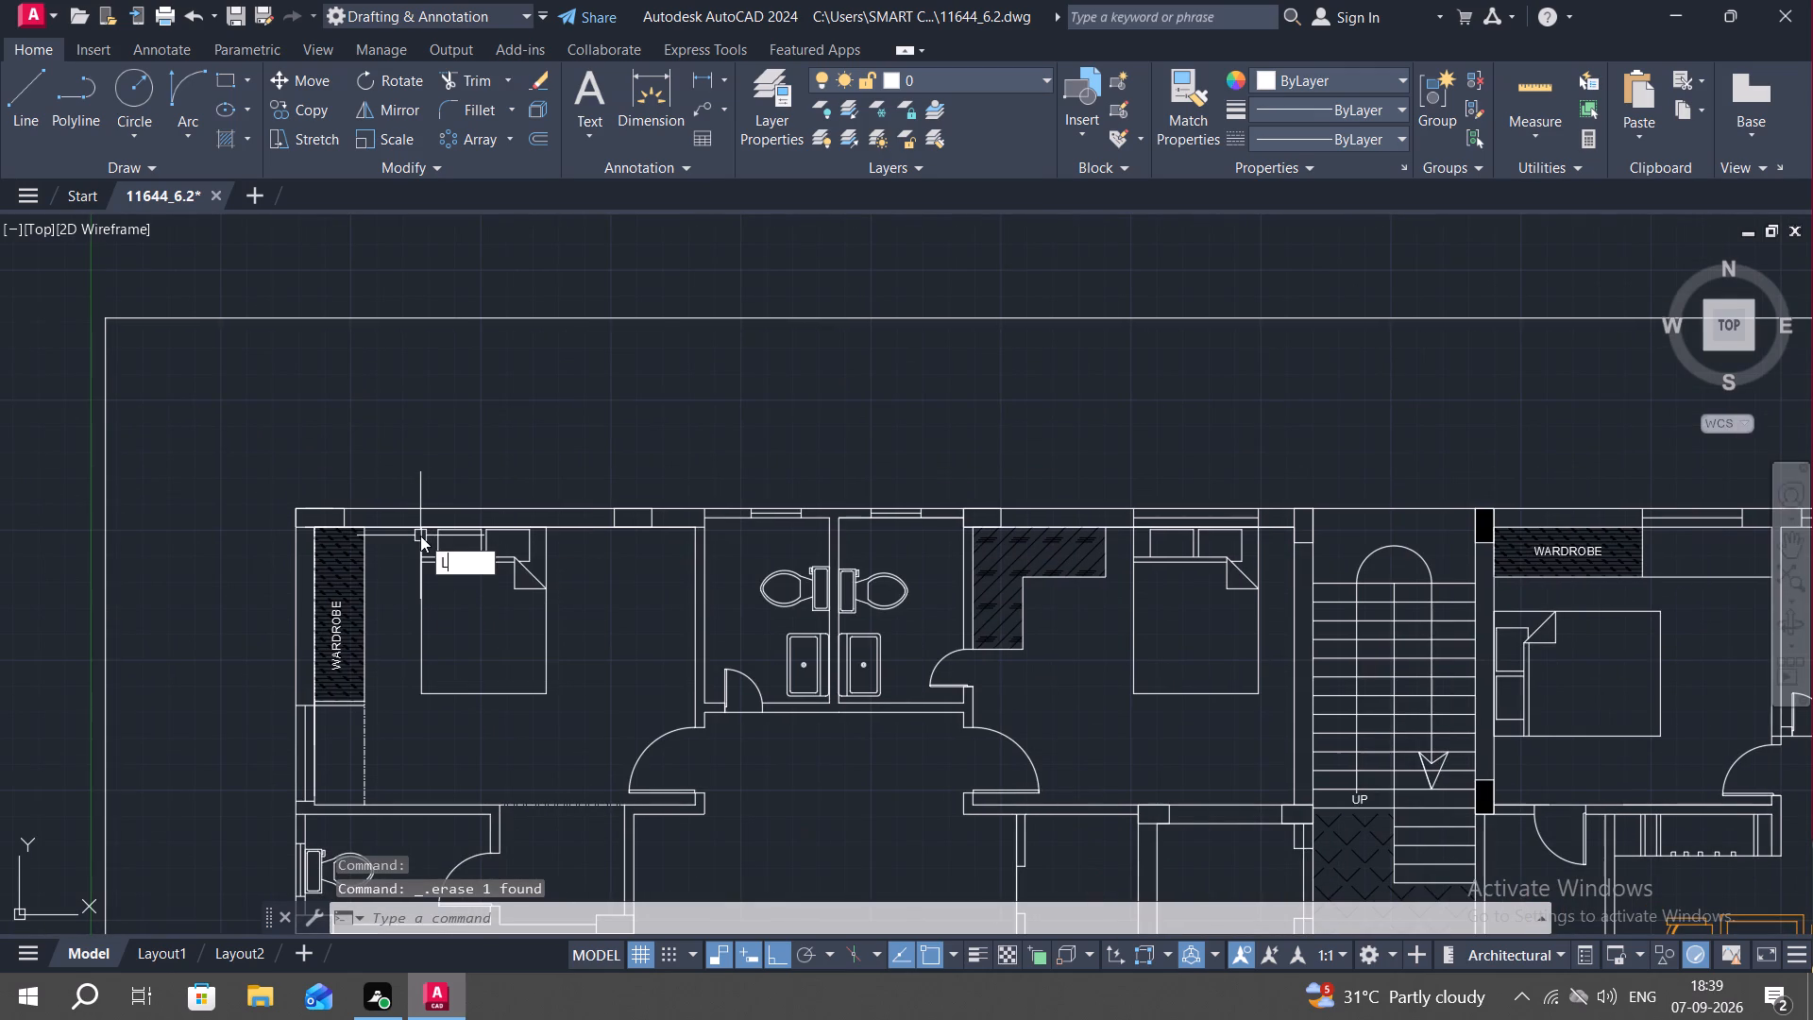
{"action": "key", "text": "space"}
{"action": "left_click", "coordinate": [421, 522]}
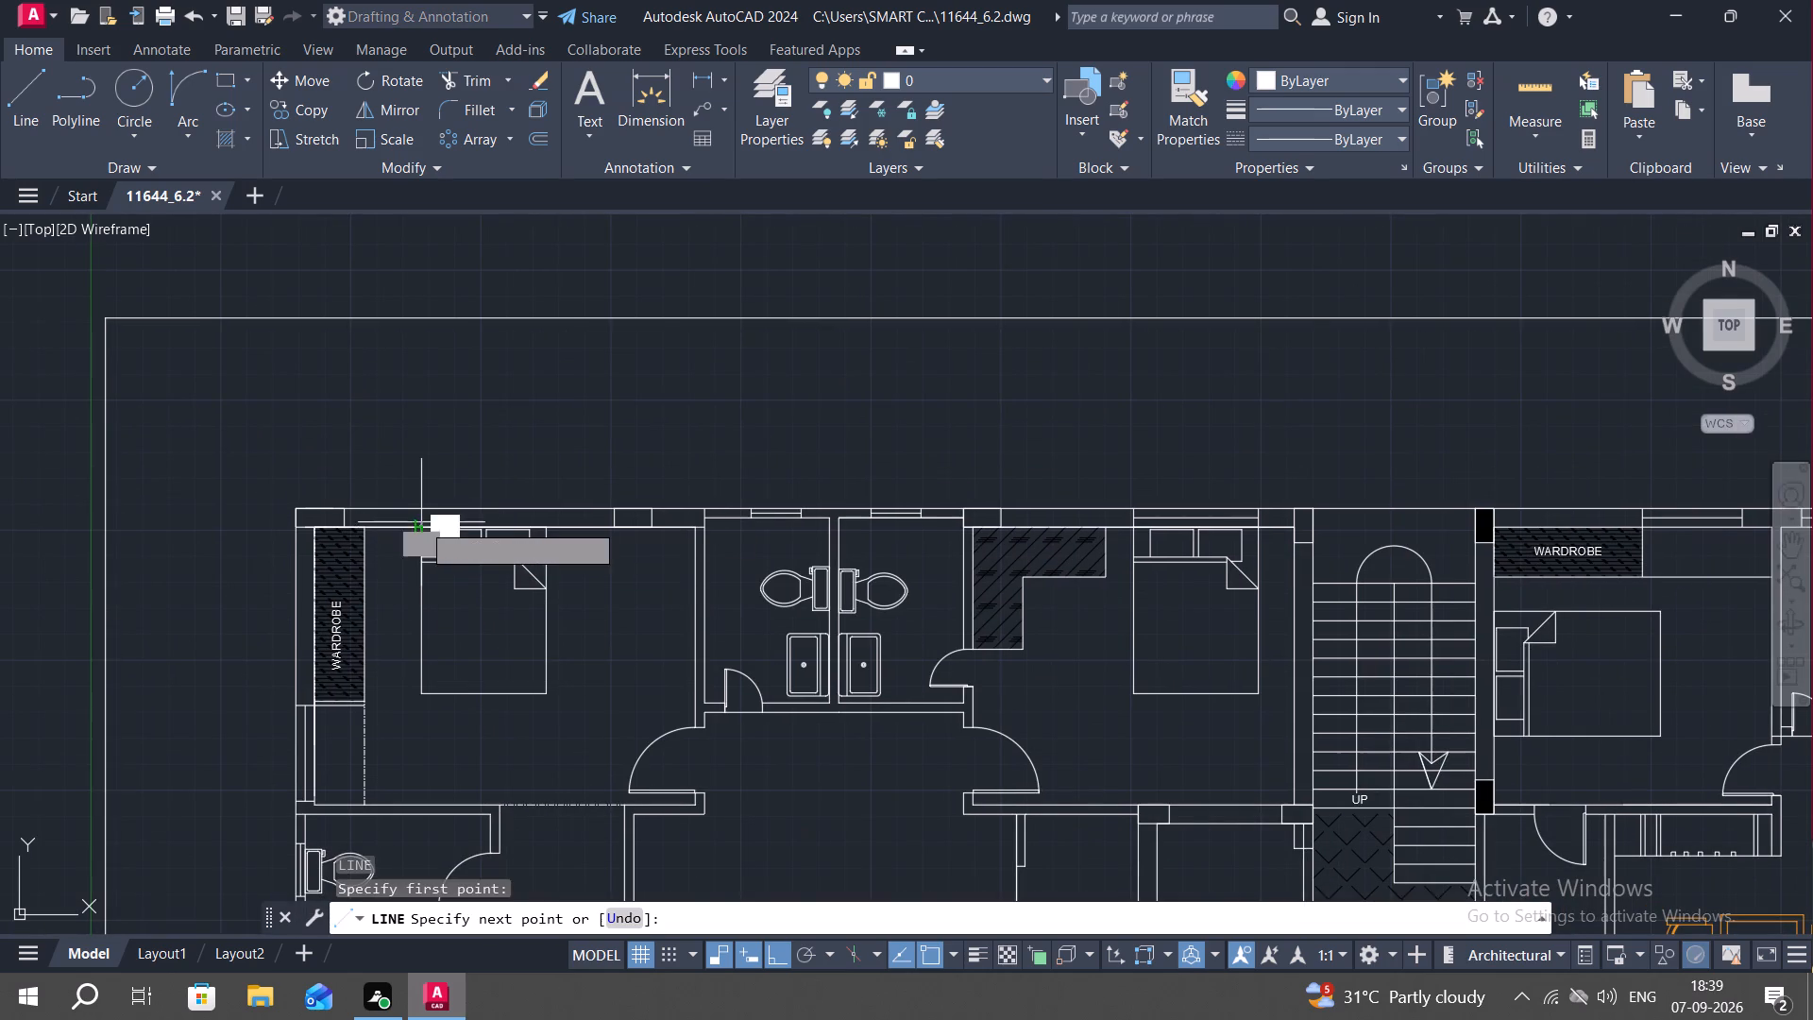
{"action": "left_click", "coordinate": [420, 510]}
{"action": "key", "text": "Escape"}
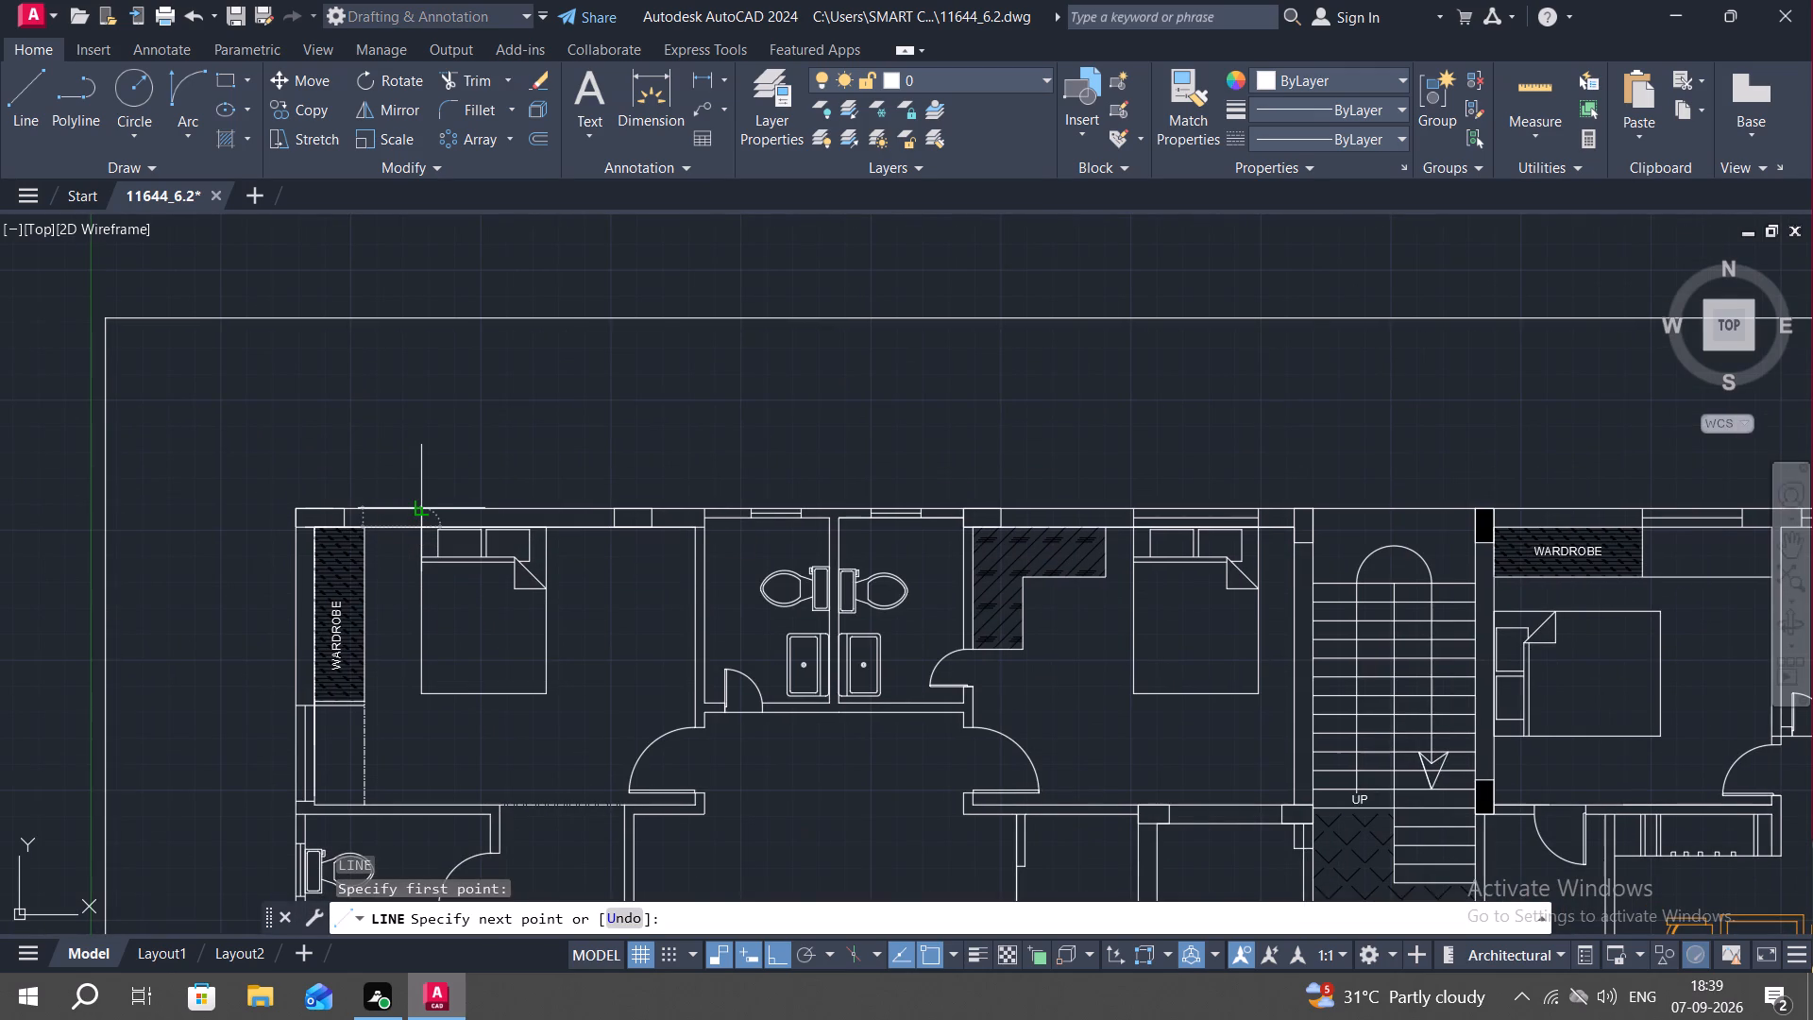
{"action": "key", "text": "Escape"}
{"action": "key", "text": "Escape"}
{"action": "key", "text": "Escape"}
{"action": "key", "text": "Escape"}
{"action": "key", "text": "Escape"}
{"action": "key", "text": "Escape"}
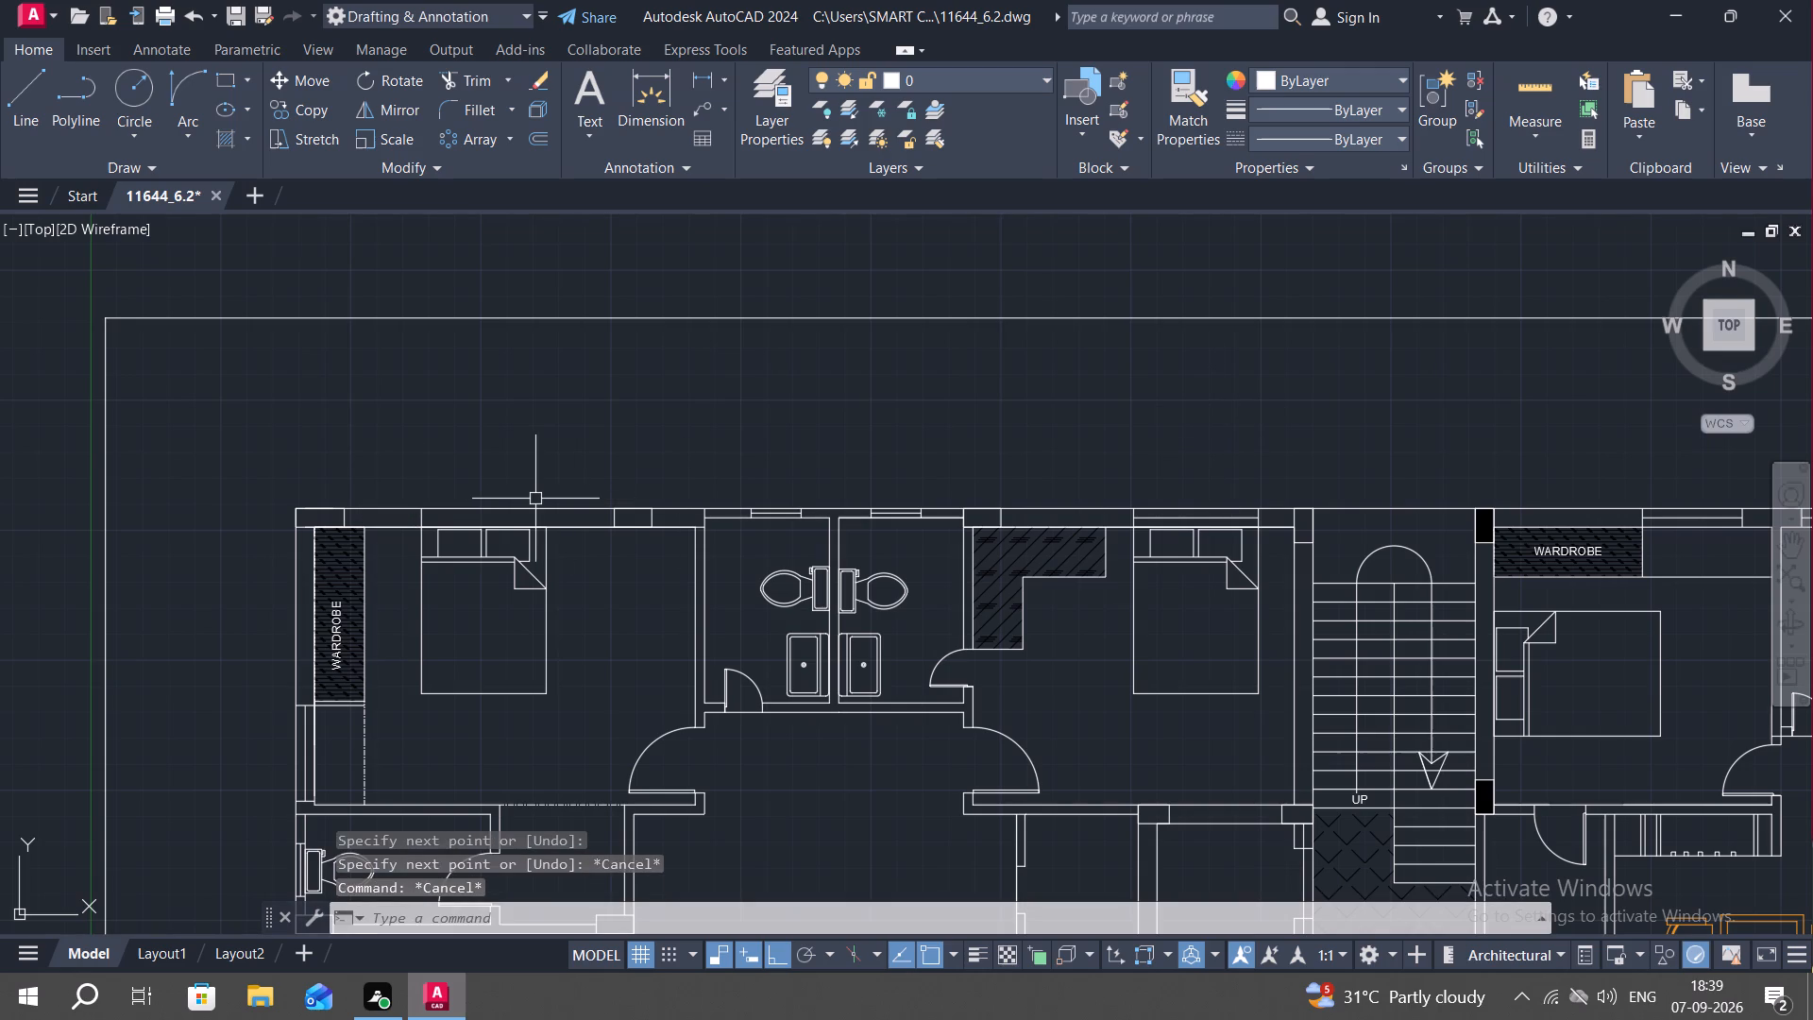
Draw a vertical line across the top wall's thickness, aligned with the right edge of the far-left bedroom's bed.
{"action": "key", "text": "l"}
{"action": "key", "text": "space"}
{"action": "left_click", "coordinate": [540, 525]}
{"action": "left_click", "coordinate": [544, 510]}
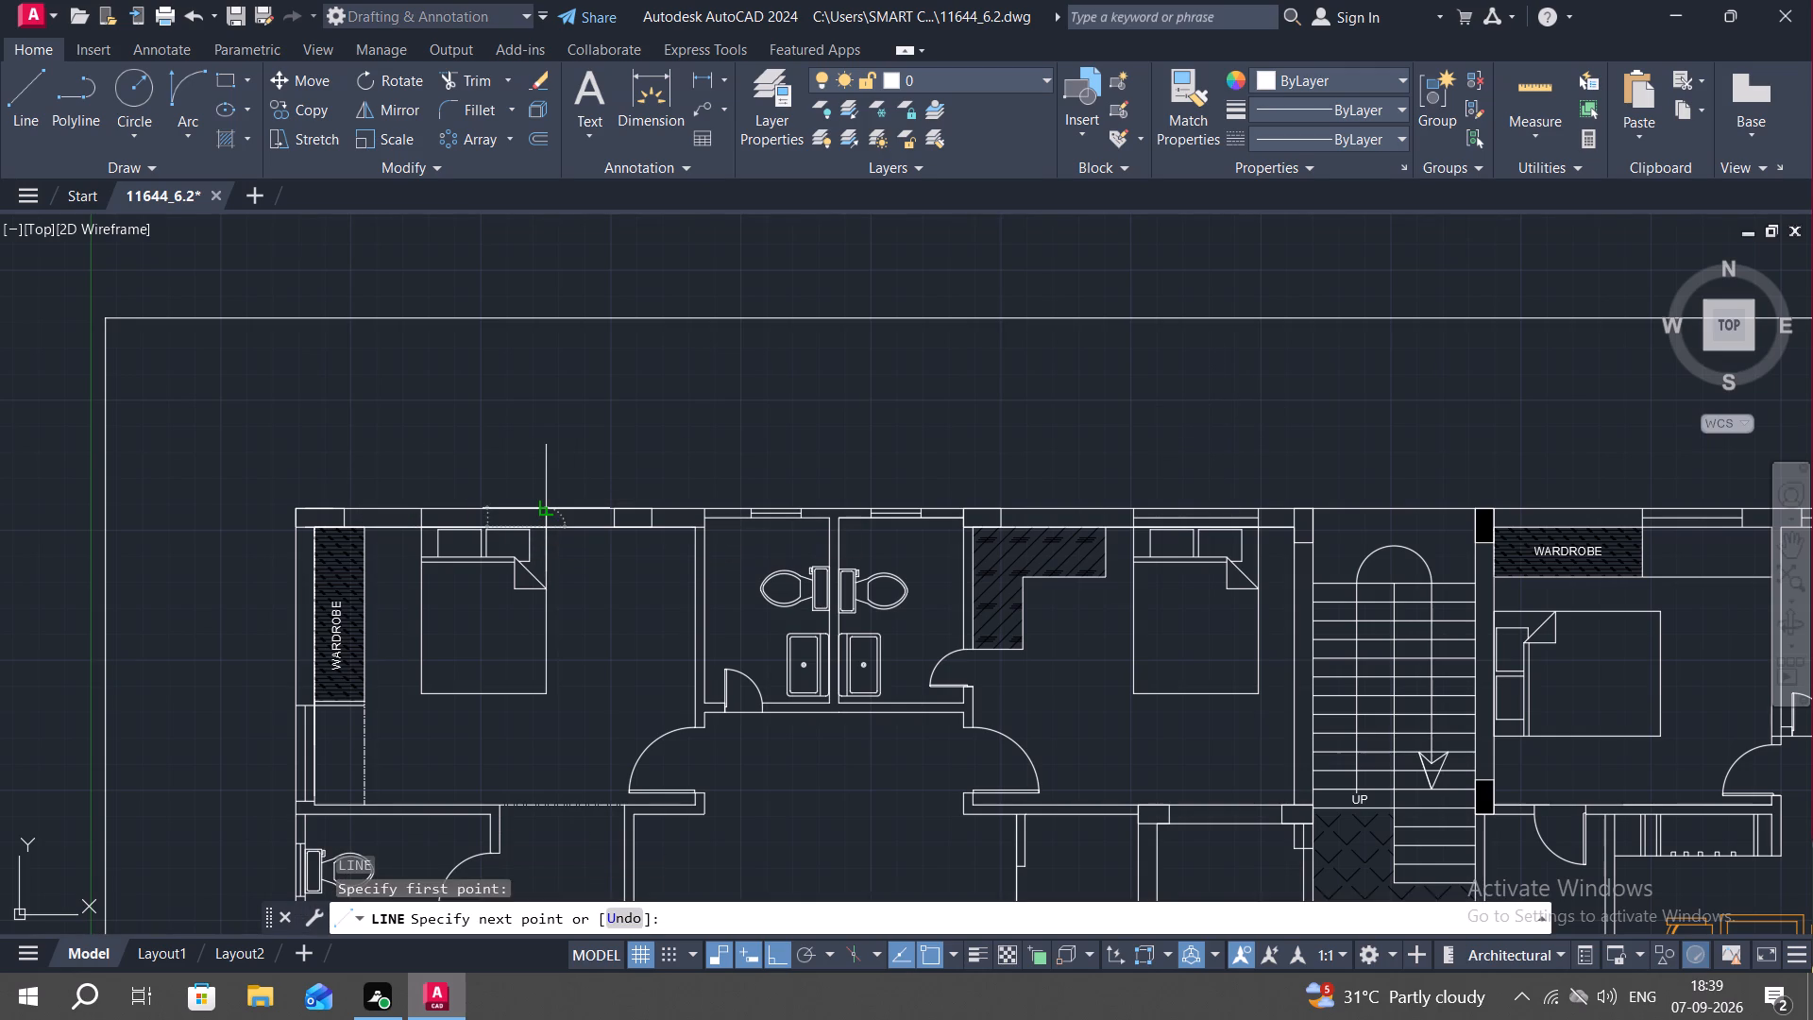
{"action": "key", "text": "Escape"}
{"action": "key", "text": "space"}
{"action": "key", "text": "Escape"}
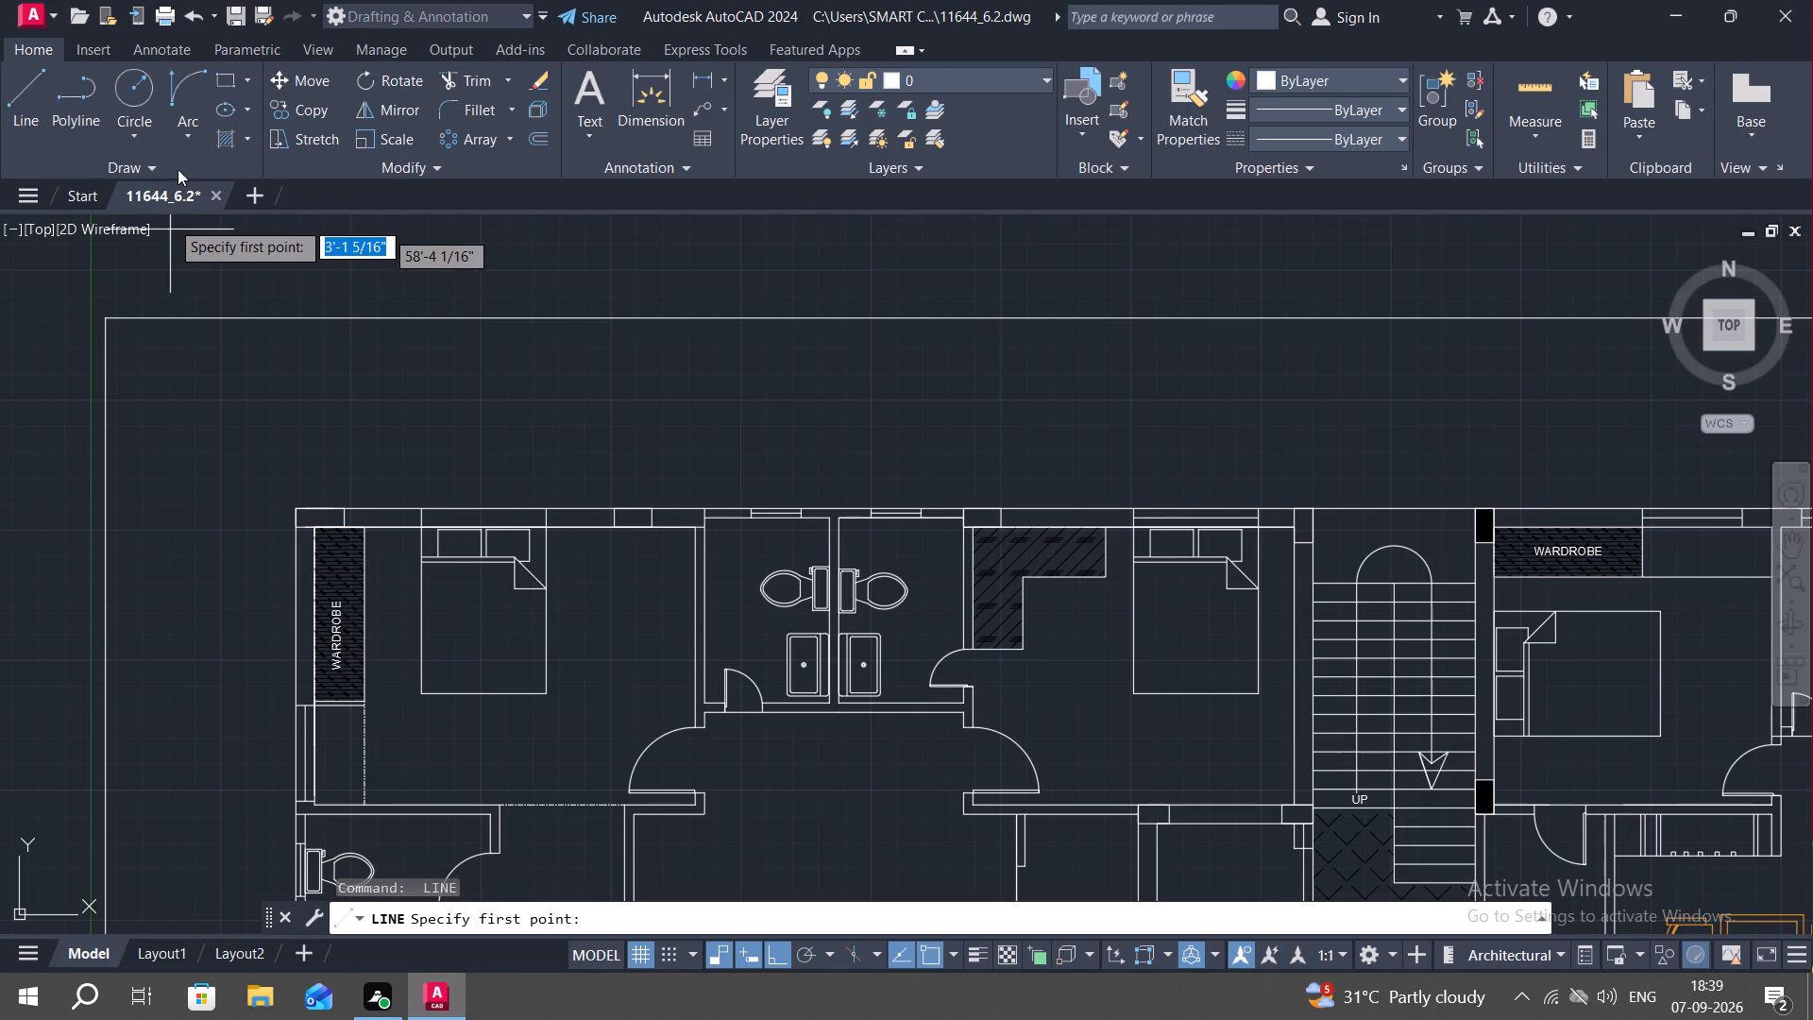
Save the drawing to the Desktop as 11644_6.2 in AutoCAD 2018 format, replacing the existing file.
{"action": "left_click", "coordinate": [261, 9]}
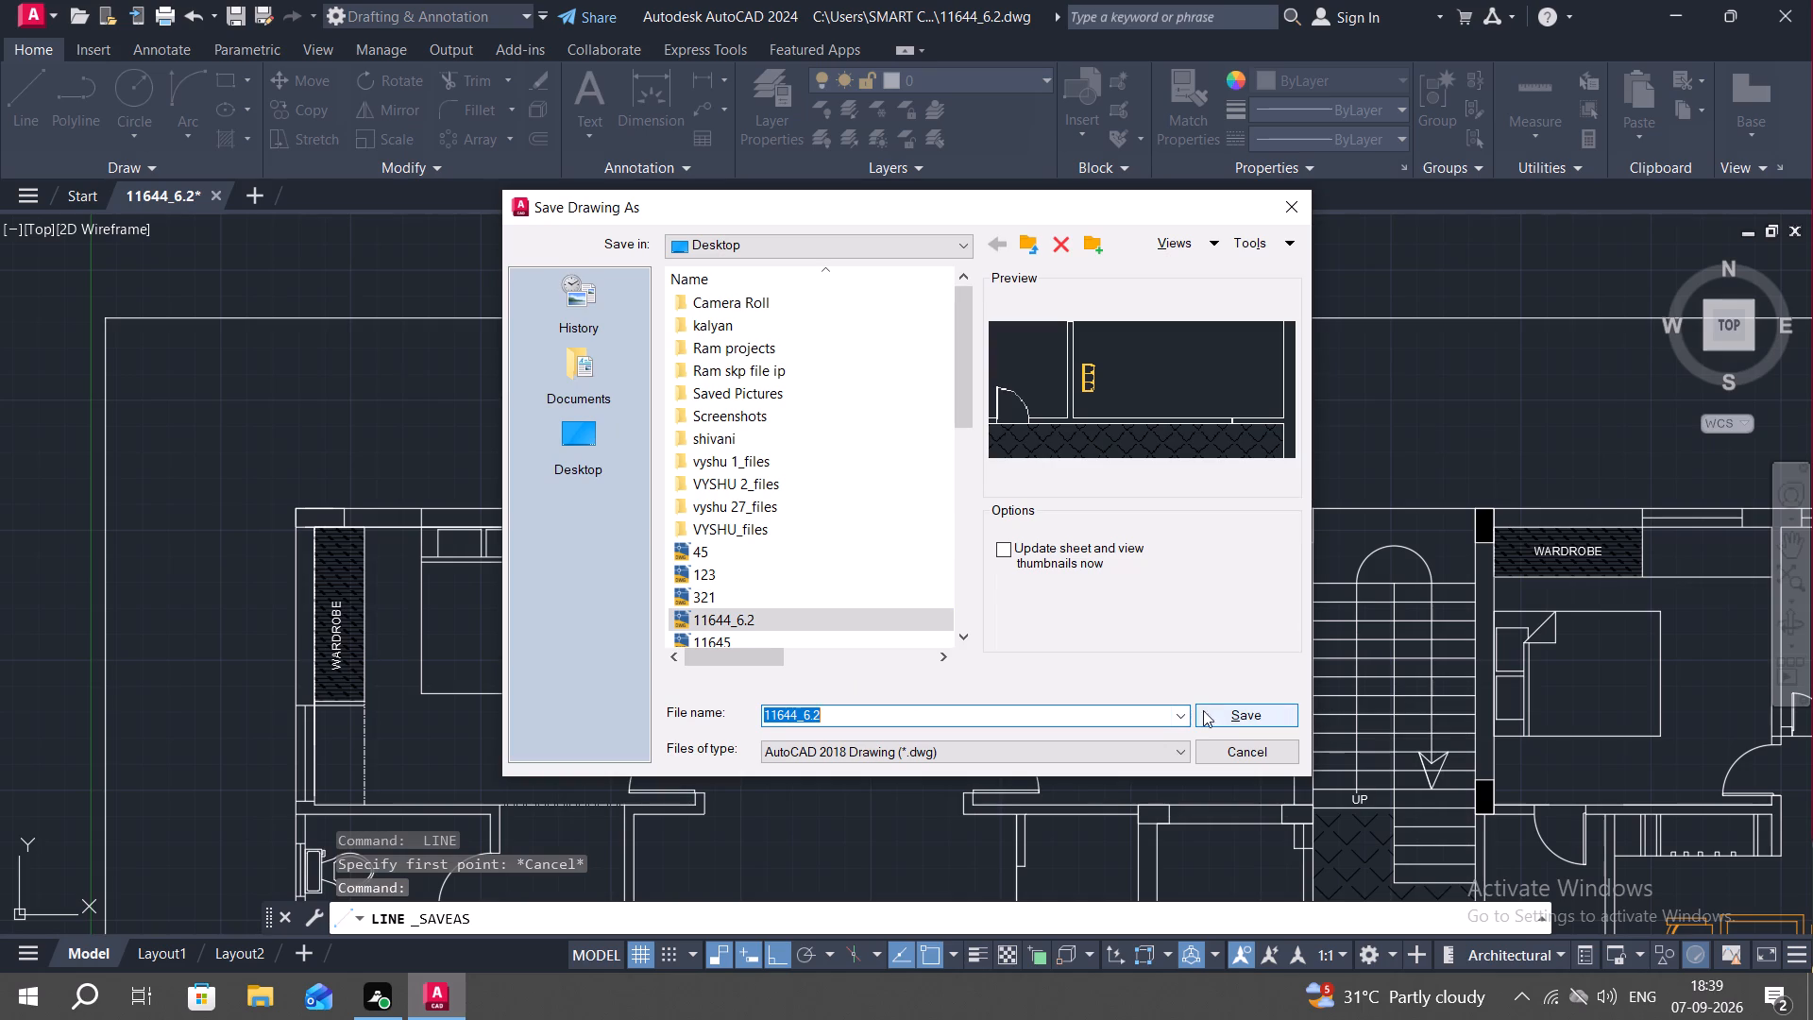
{"action": "left_click", "coordinate": [1240, 711]}
{"action": "left_click", "coordinate": [880, 545]}
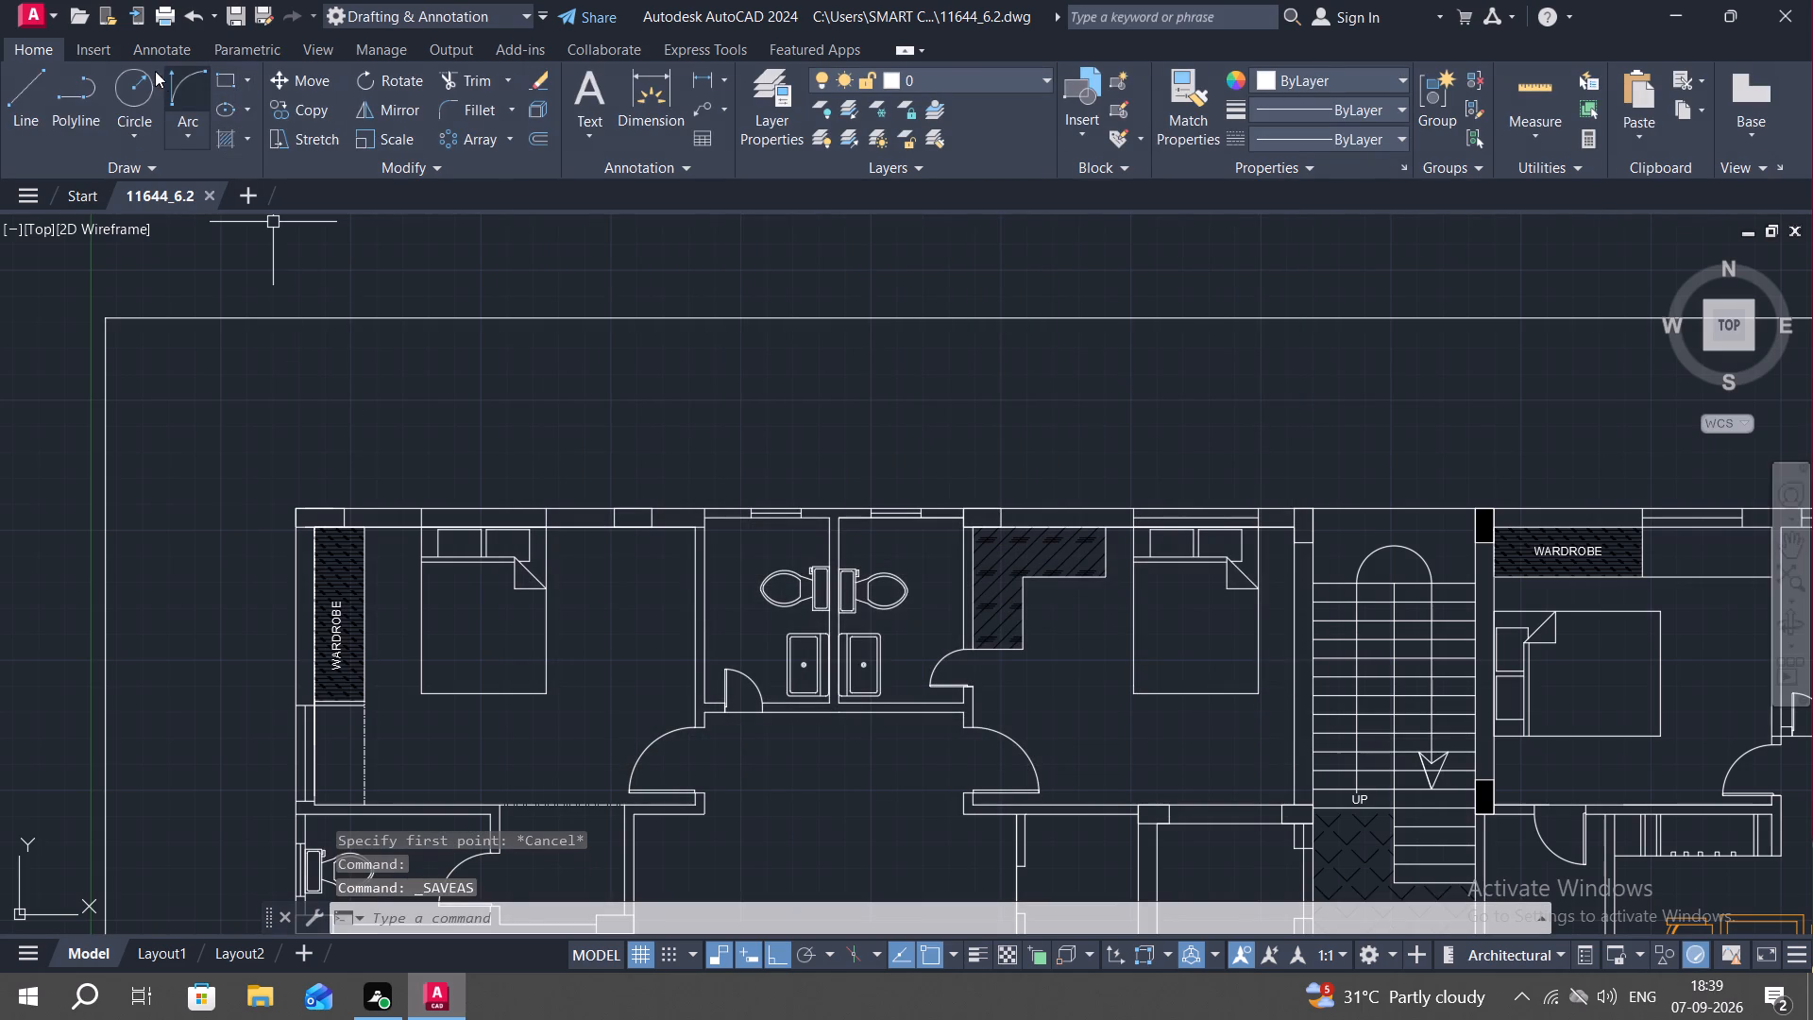
Draw a horizontal line within the top wall, joining the two vertical lines behind the far-left bedroom's bed.
{"action": "left_click", "coordinate": [21, 86]}
{"action": "left_click", "coordinate": [417, 518]}
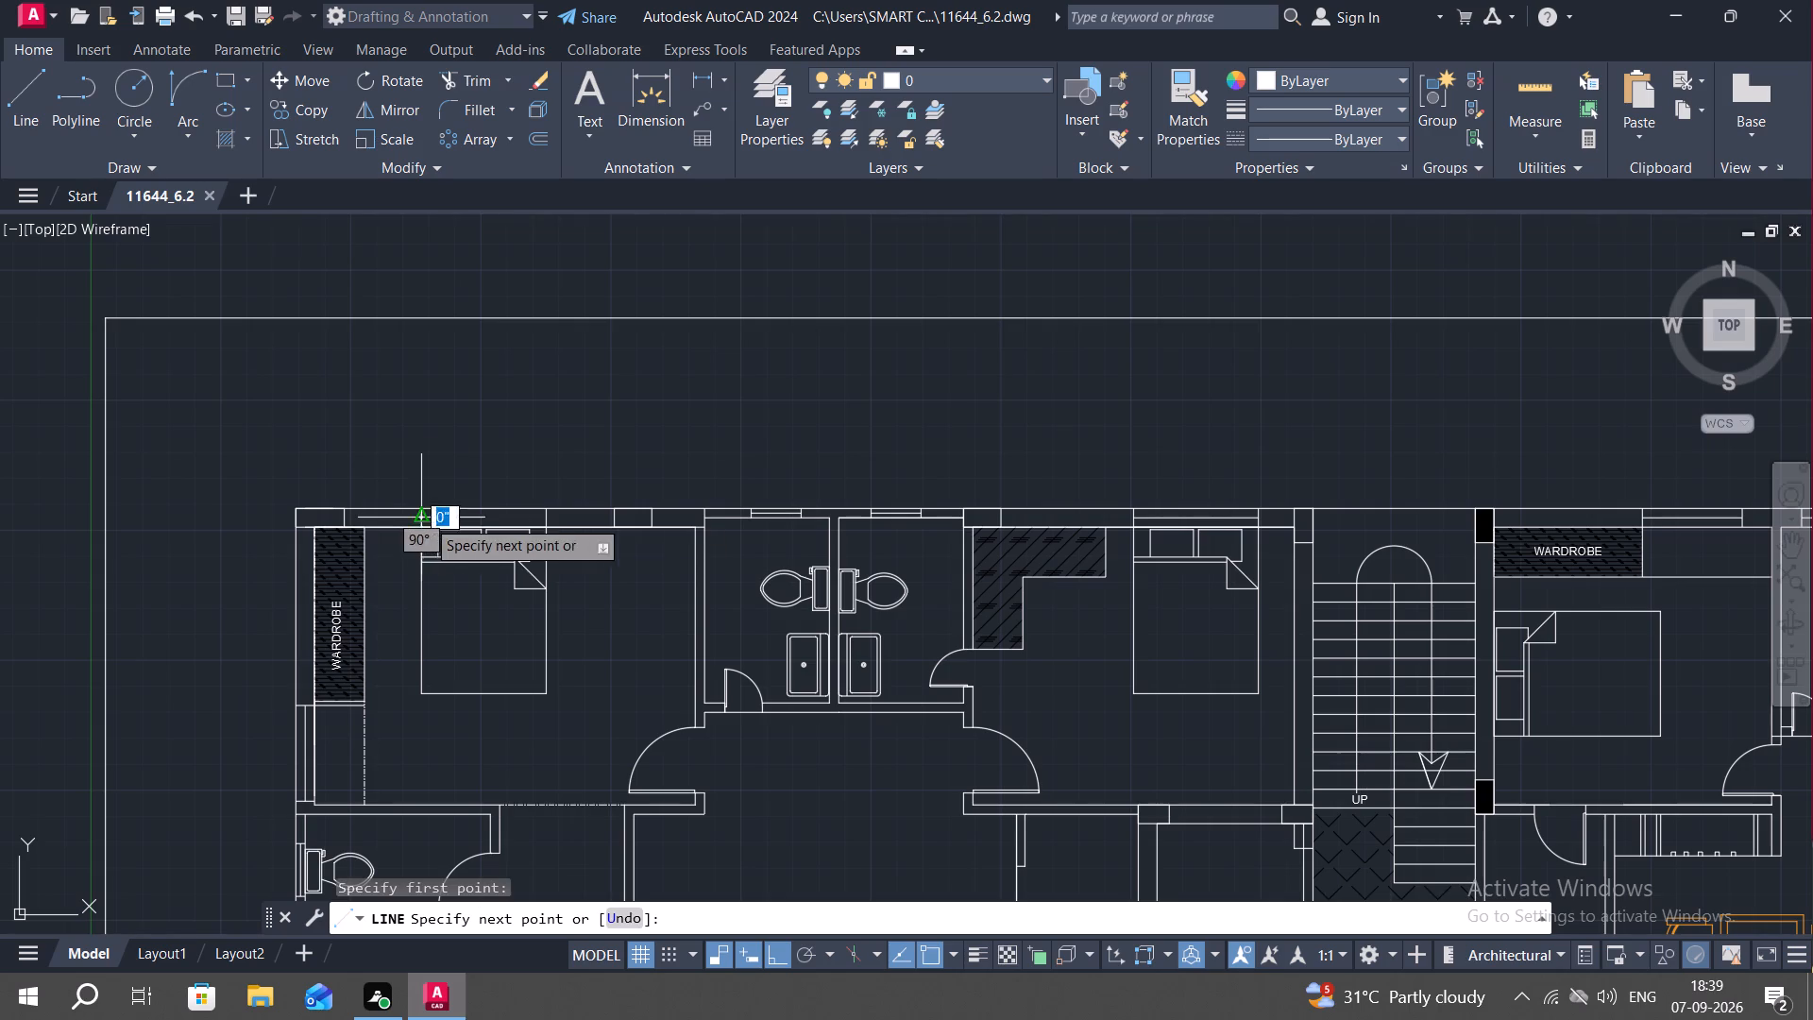
{"action": "left_click", "coordinate": [550, 511]}
{"action": "key", "text": "Escape"}
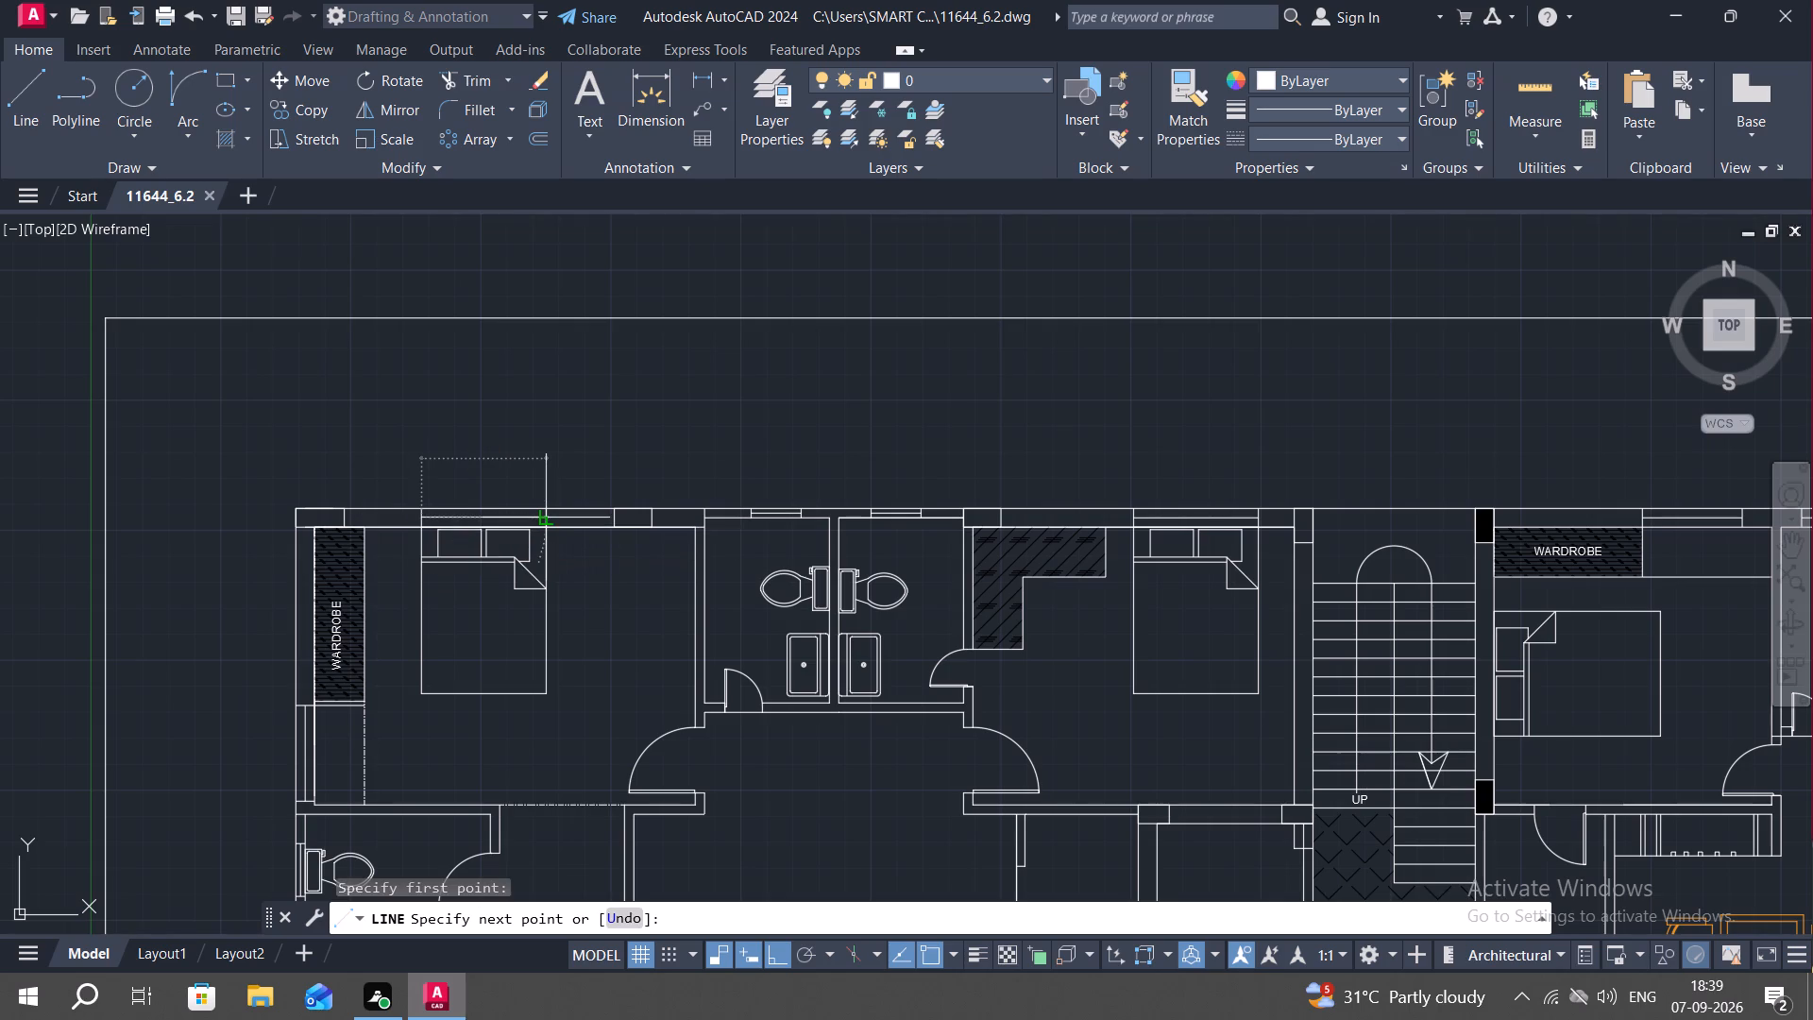
{"action": "key", "text": "Escape"}
{"action": "key", "text": "Escape"}
{"action": "key", "text": "Escape"}
{"action": "key", "text": "Escape"}
{"action": "key", "text": "Escape"}
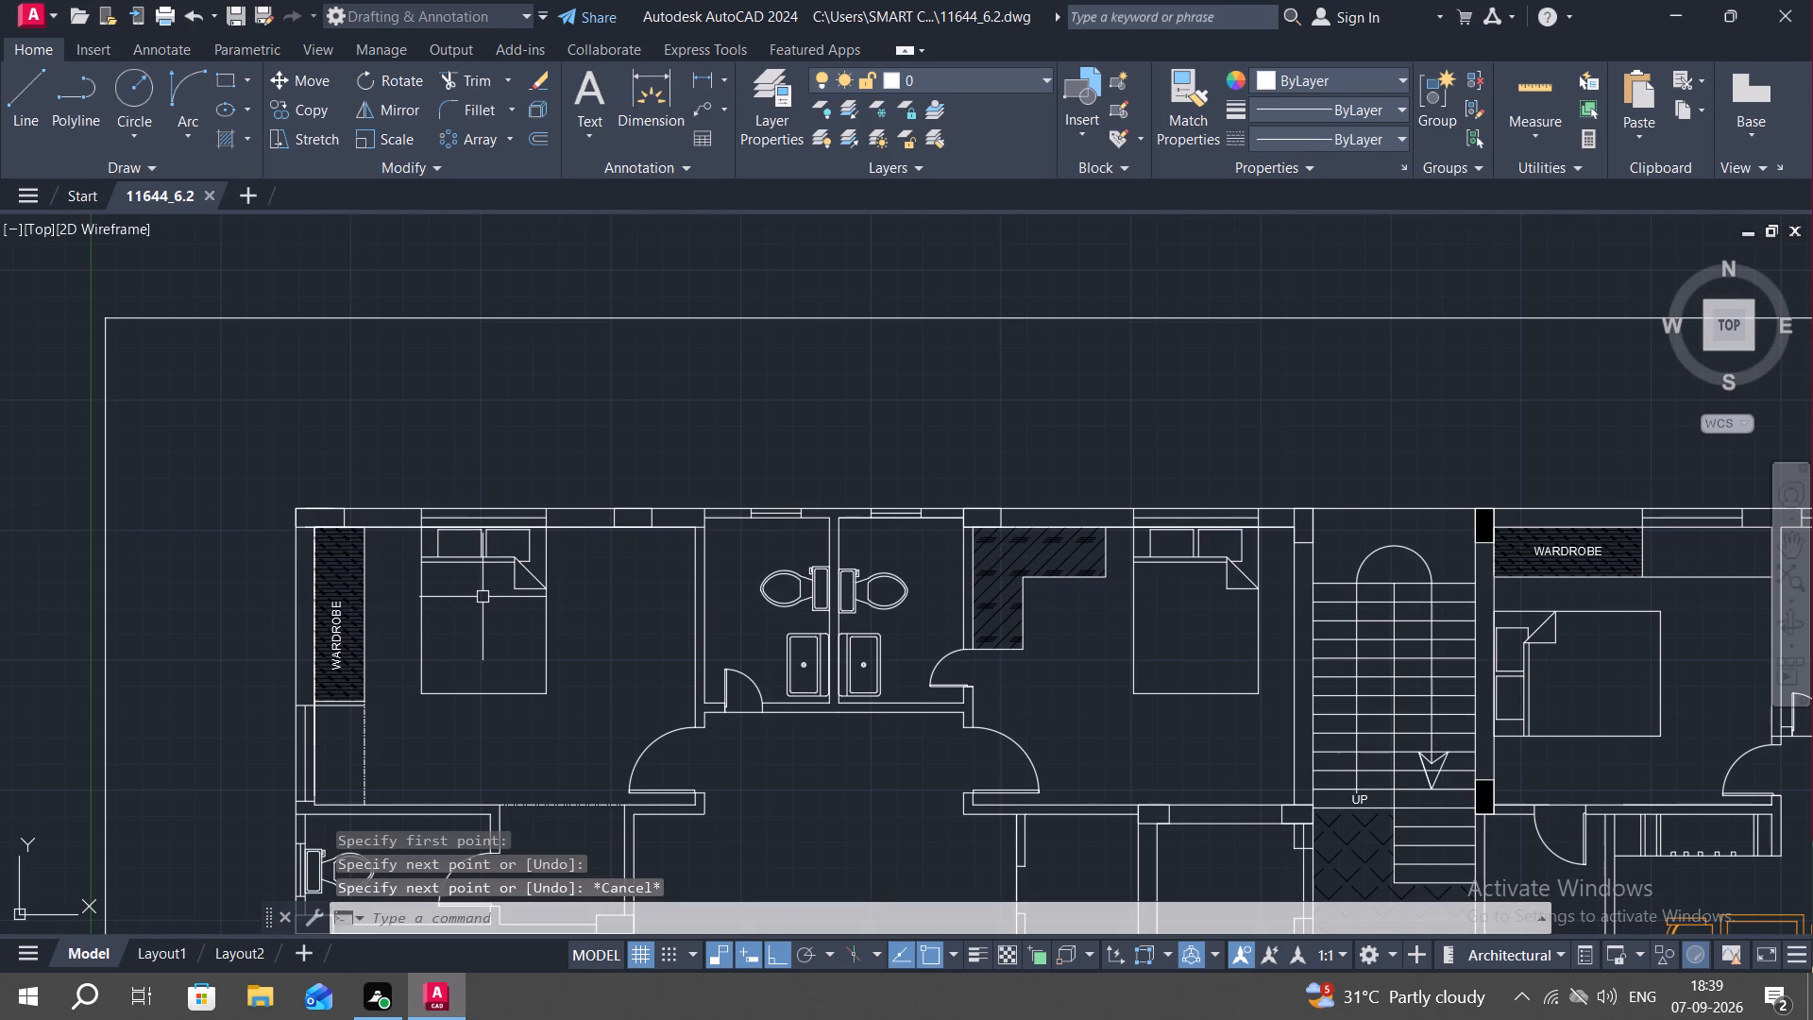
Copy the bed from the upper far-left bedroom into the bedroom below, against its upper wall beside the wardrobe.
{"action": "middle_click_drag", "start_coordinate": [490, 611], "coordinate": [583, 454]}
{"action": "scroll", "coordinate": [602, 475], "scroll_direction": "down", "scroll_amount": 1}
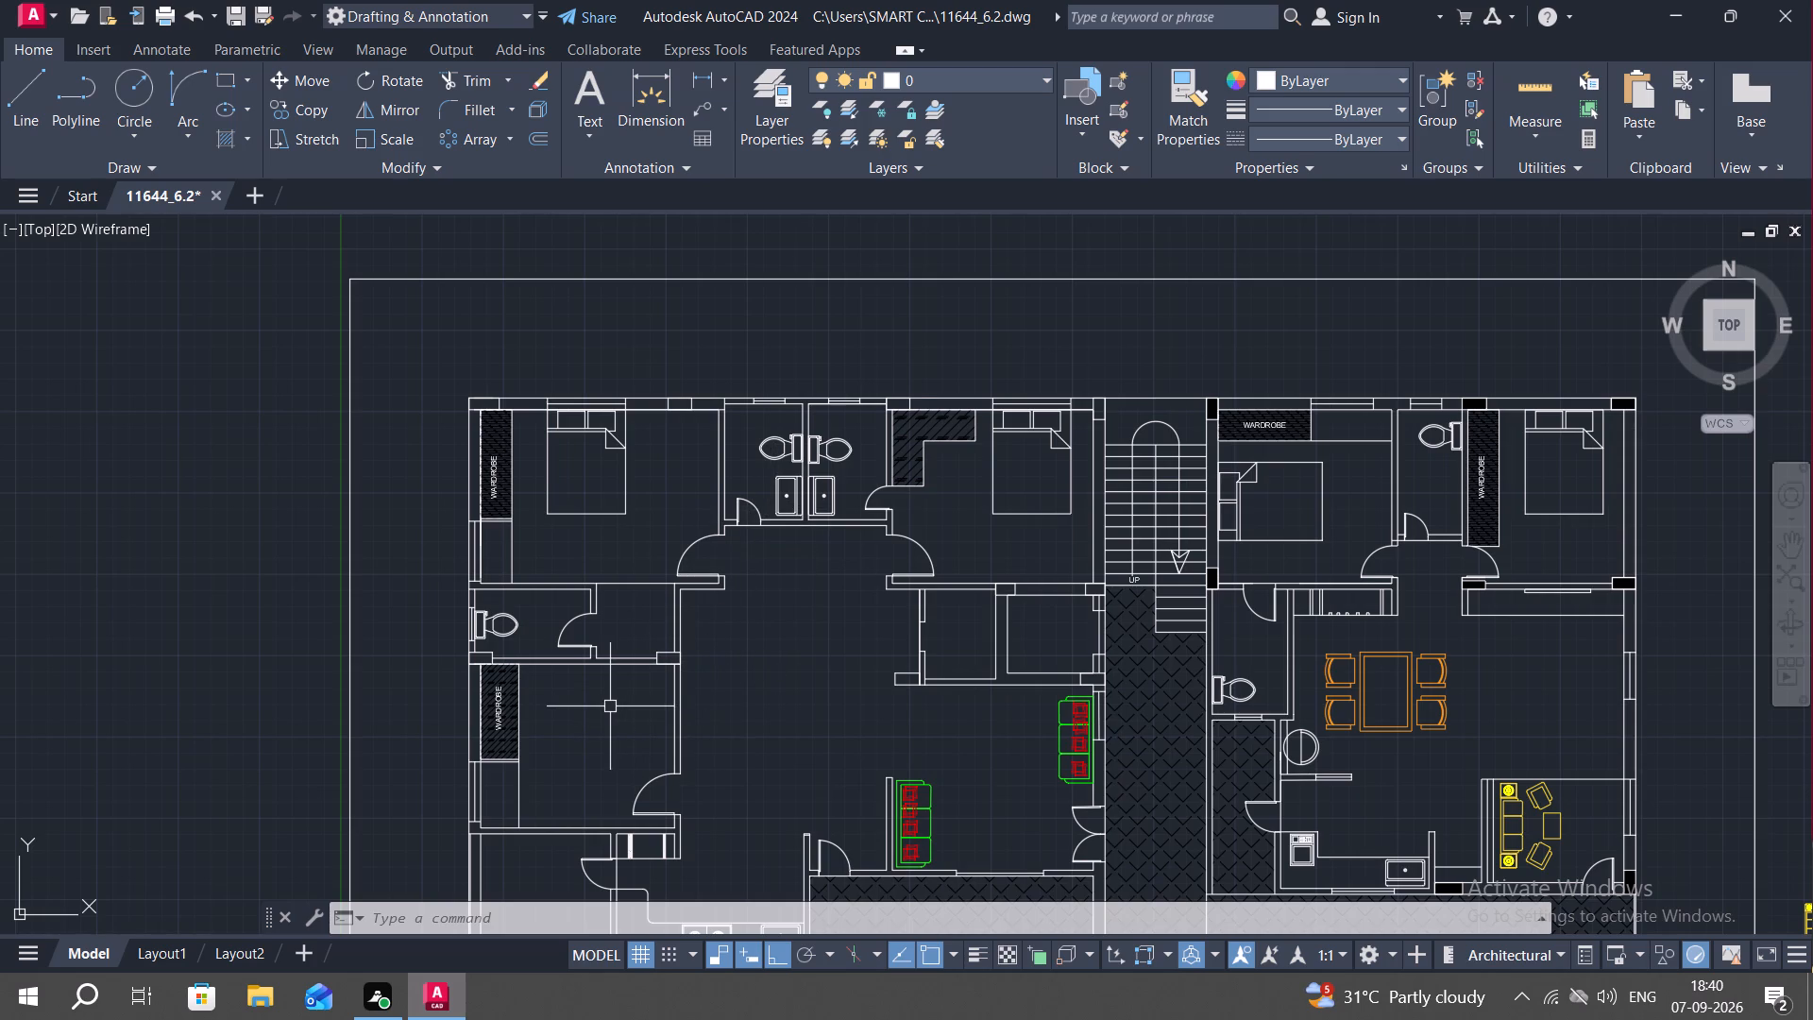
{"action": "middle_click_drag", "start_coordinate": [610, 706], "coordinate": [737, 659]}
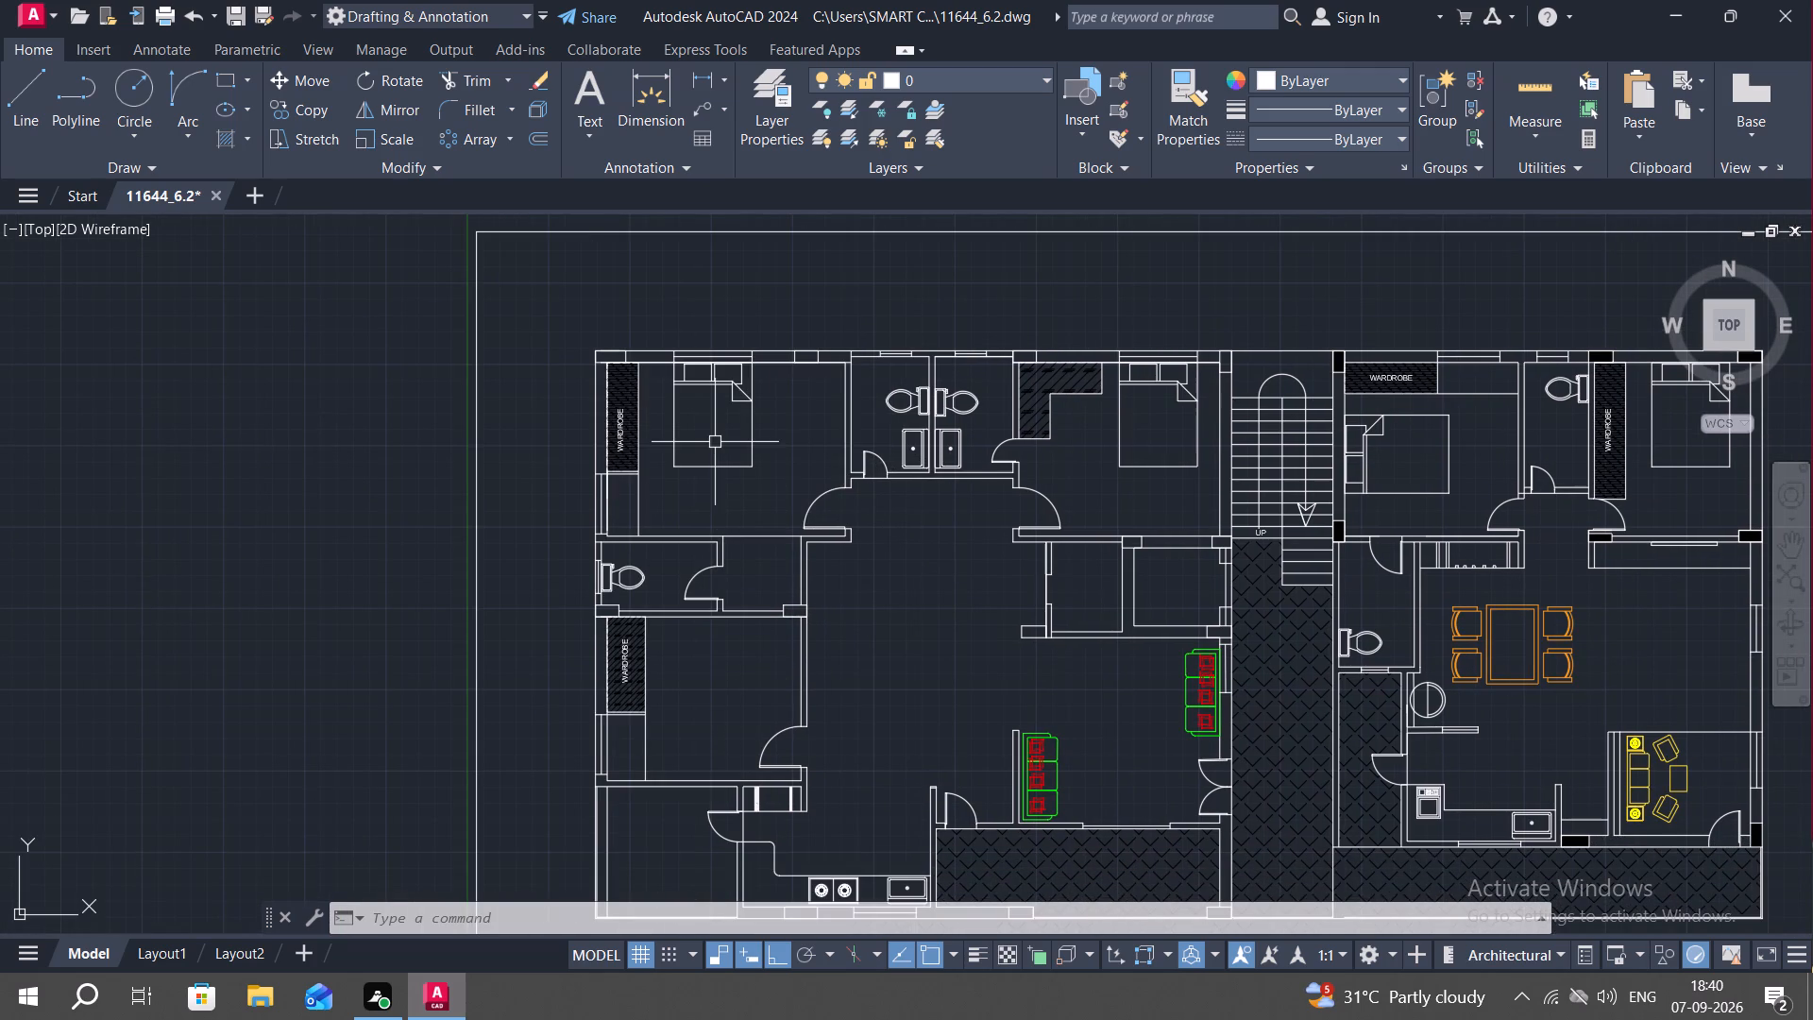
{"action": "type", "text": "CO"}
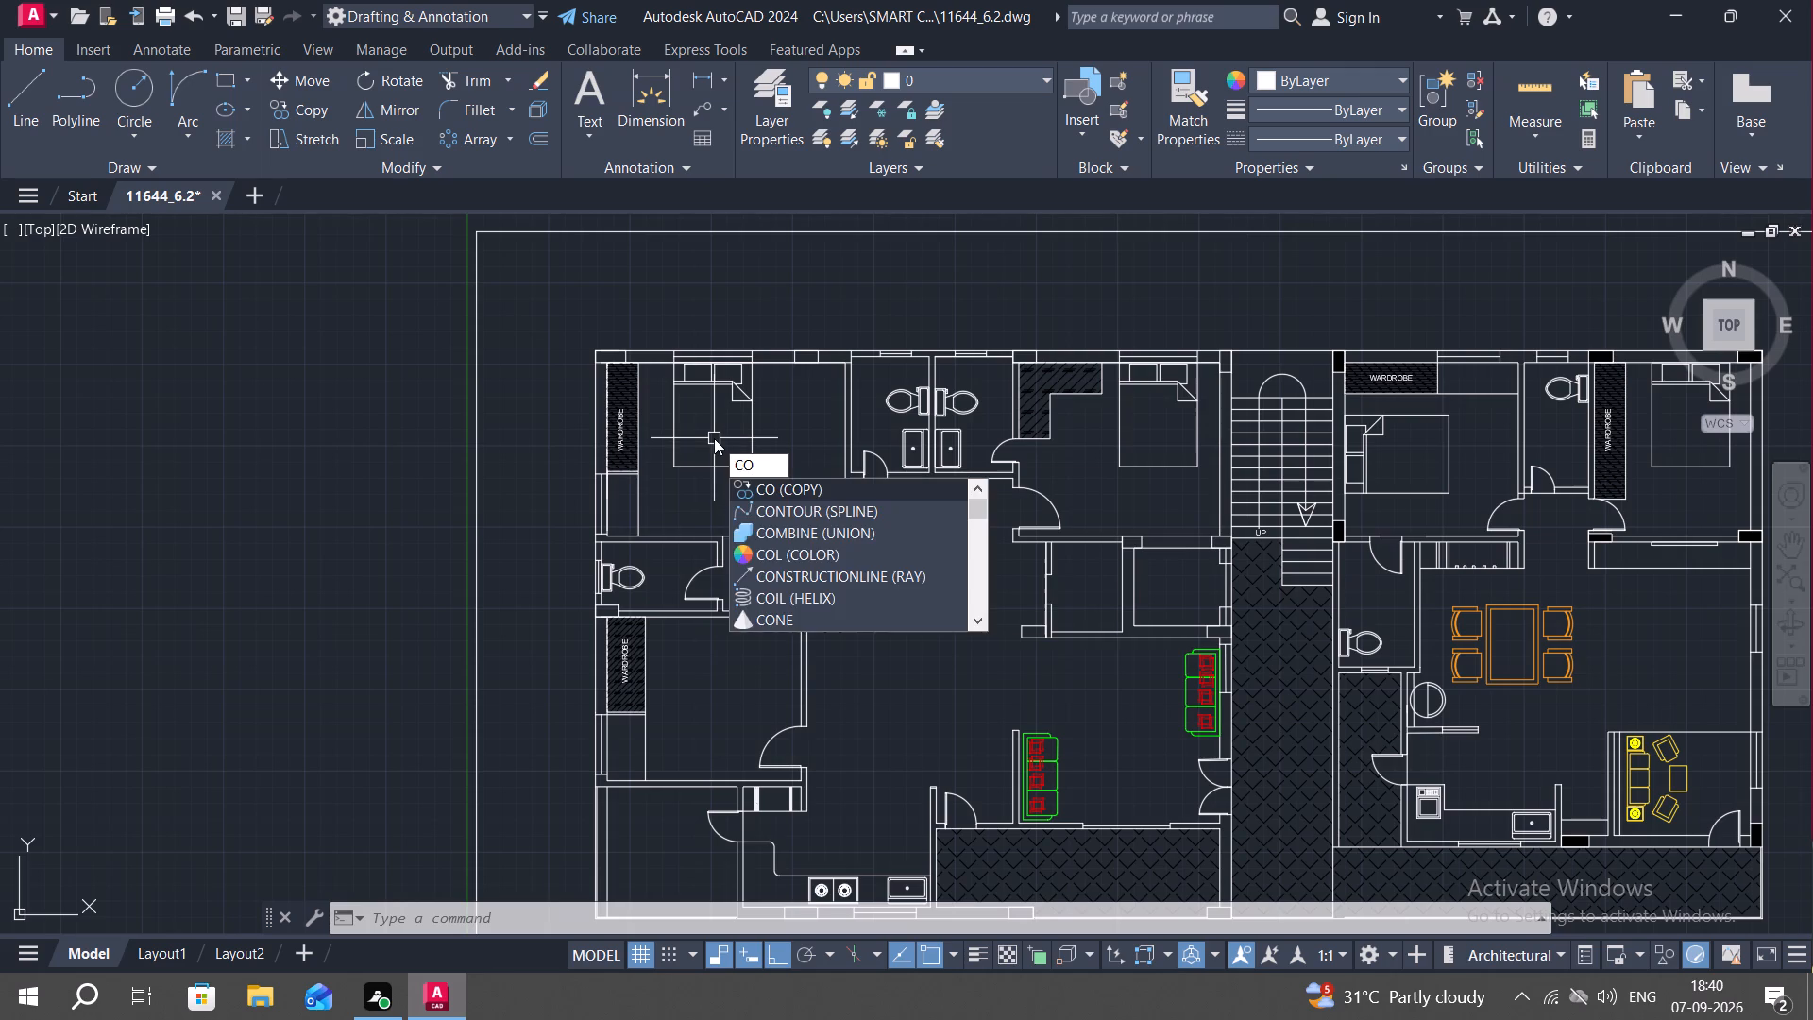
{"action": "key", "text": "space"}
{"action": "left_click", "coordinate": [677, 443]}
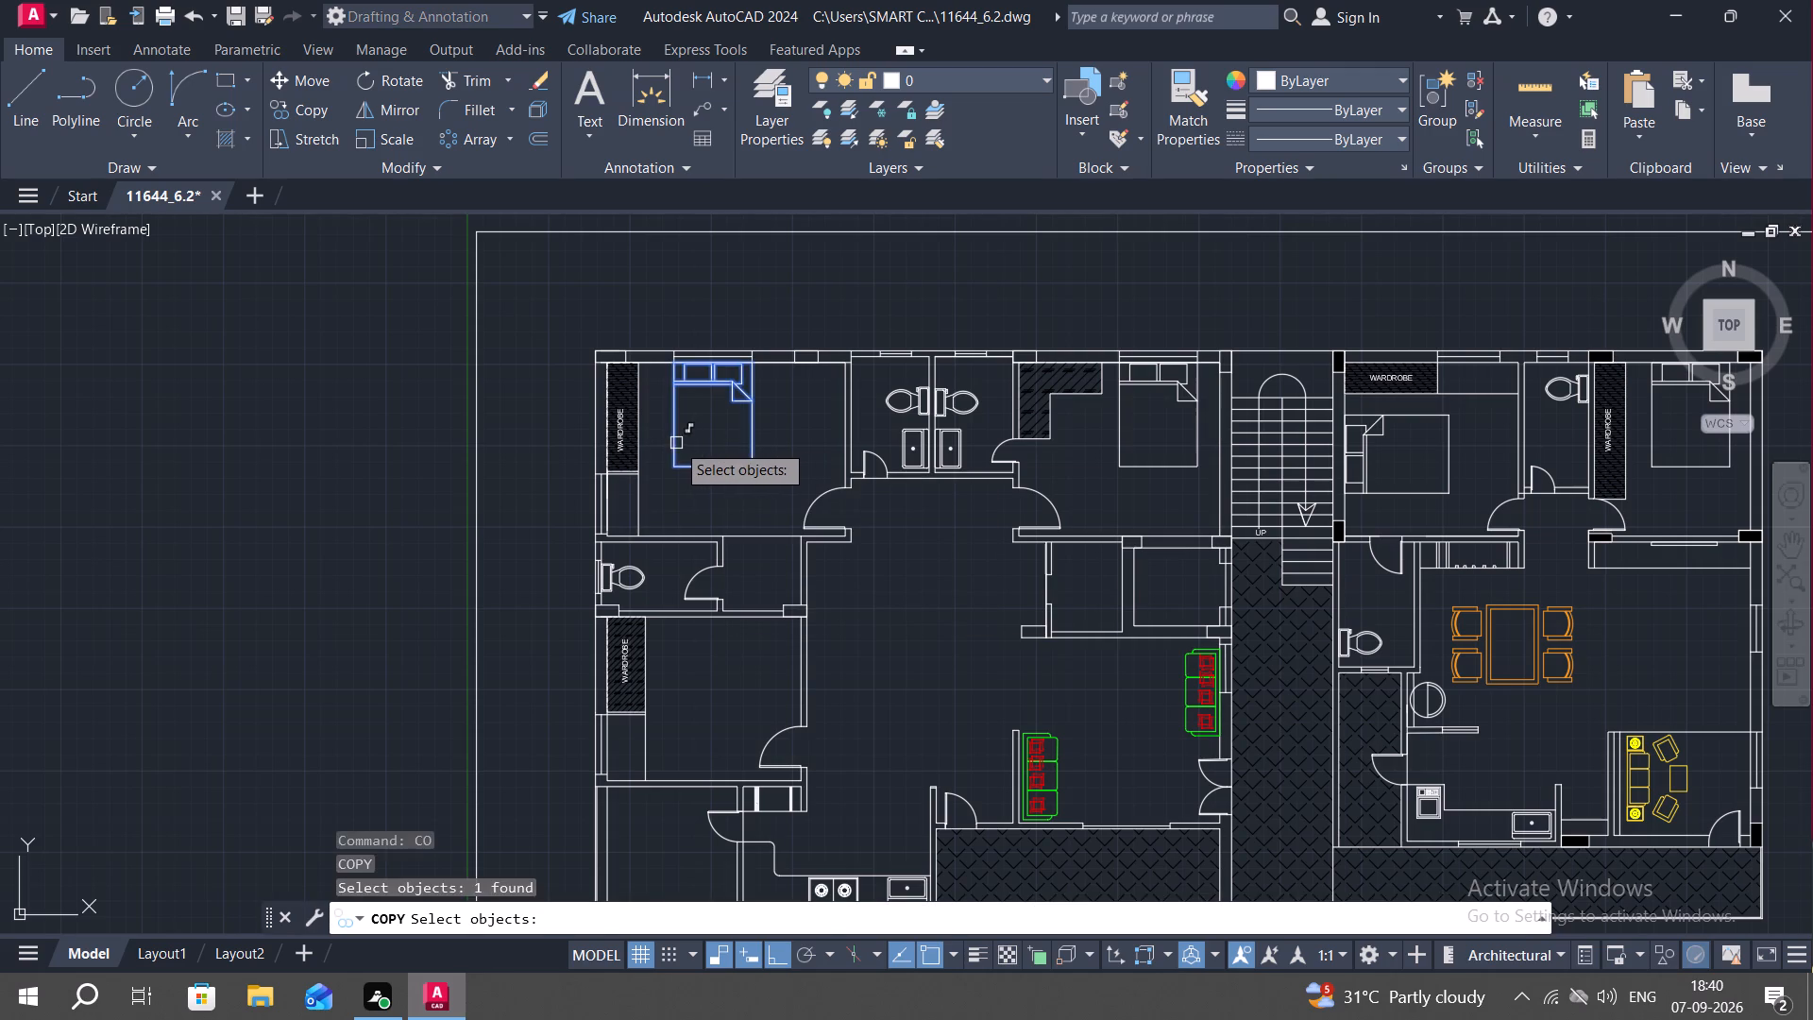
{"action": "right_click", "coordinate": [676, 443]}
{"action": "left_click", "coordinate": [669, 470]}
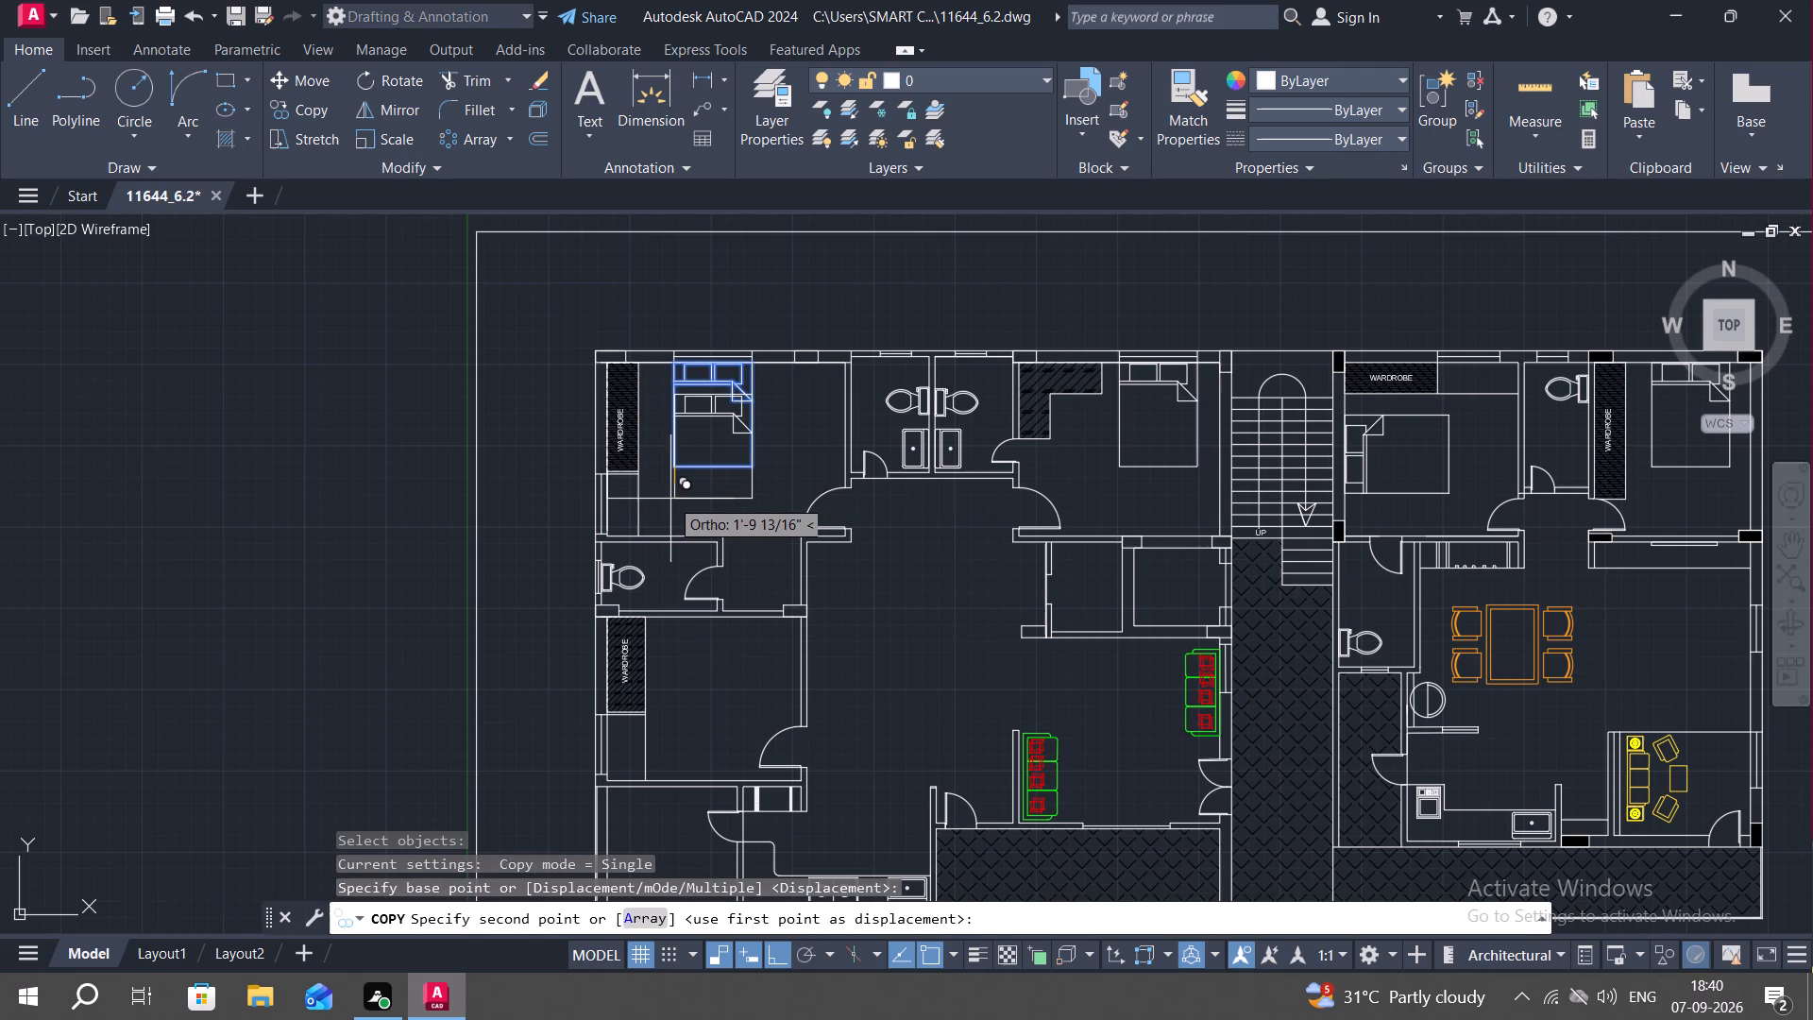
{"action": "key", "text": "F8"}
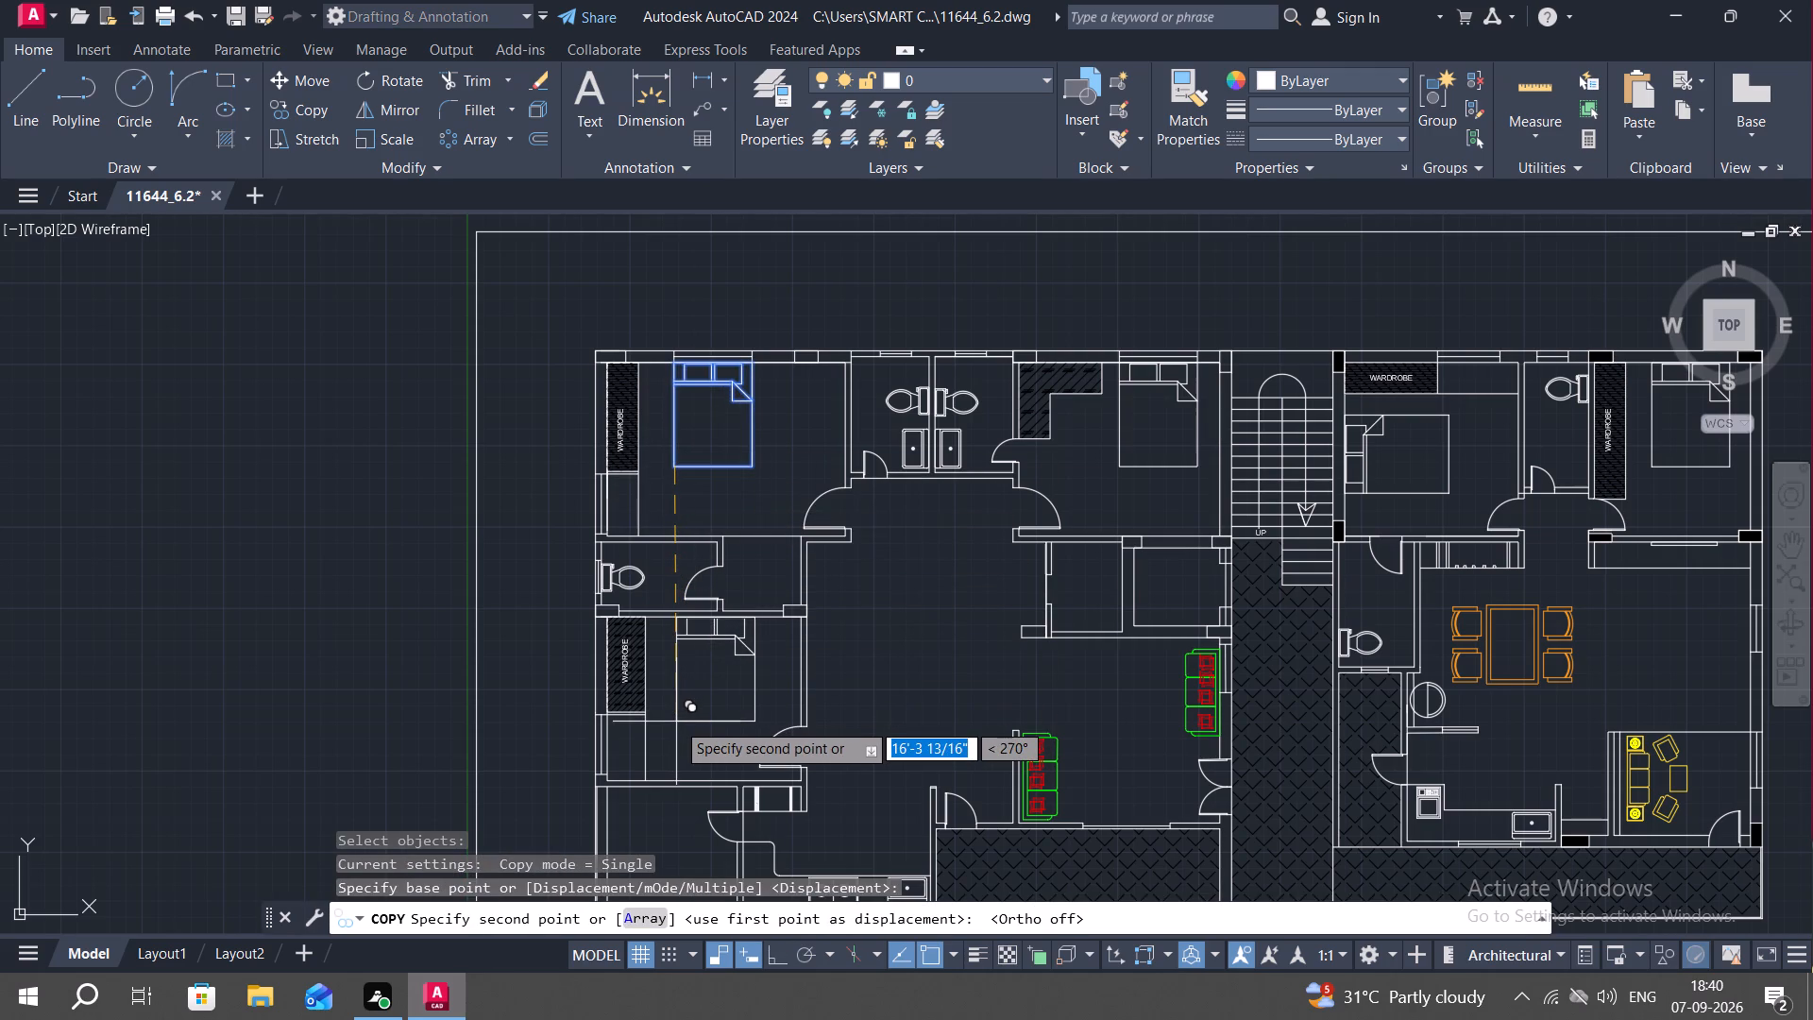
{"action": "scroll", "coordinate": [676, 722], "scroll_direction": "up", "scroll_amount": 2}
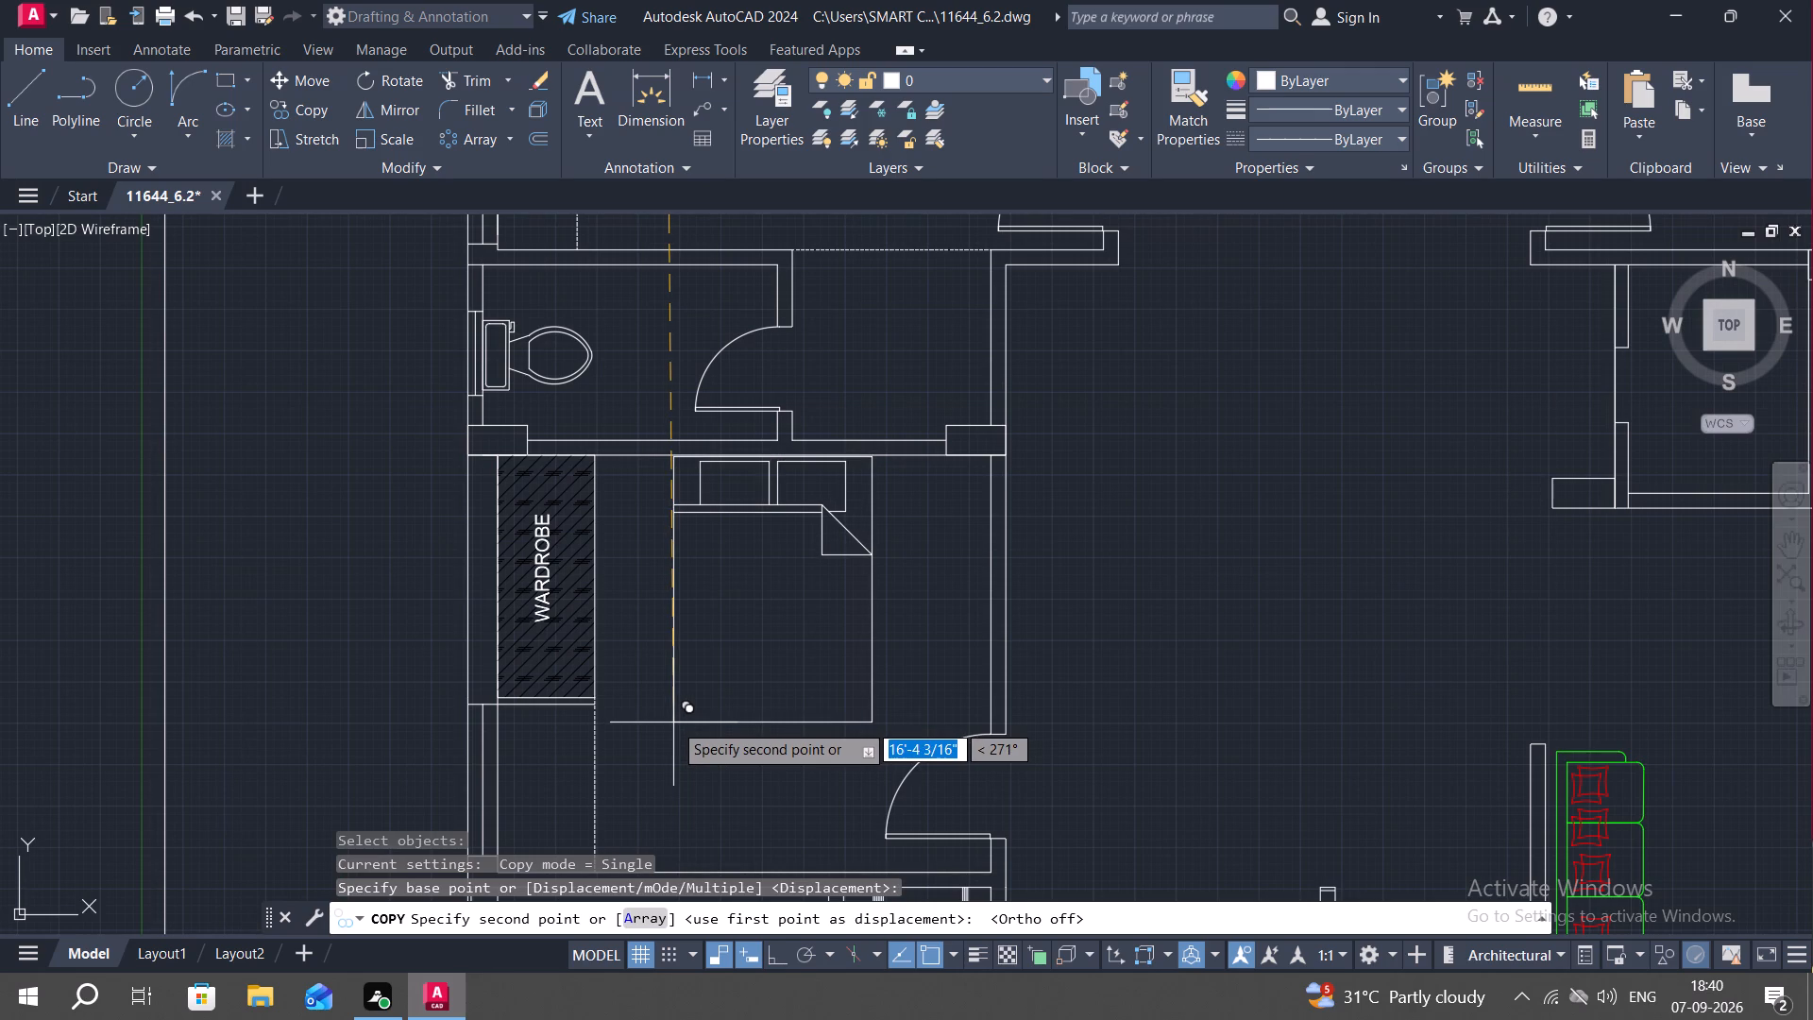
{"action": "left_click", "coordinate": [673, 722]}
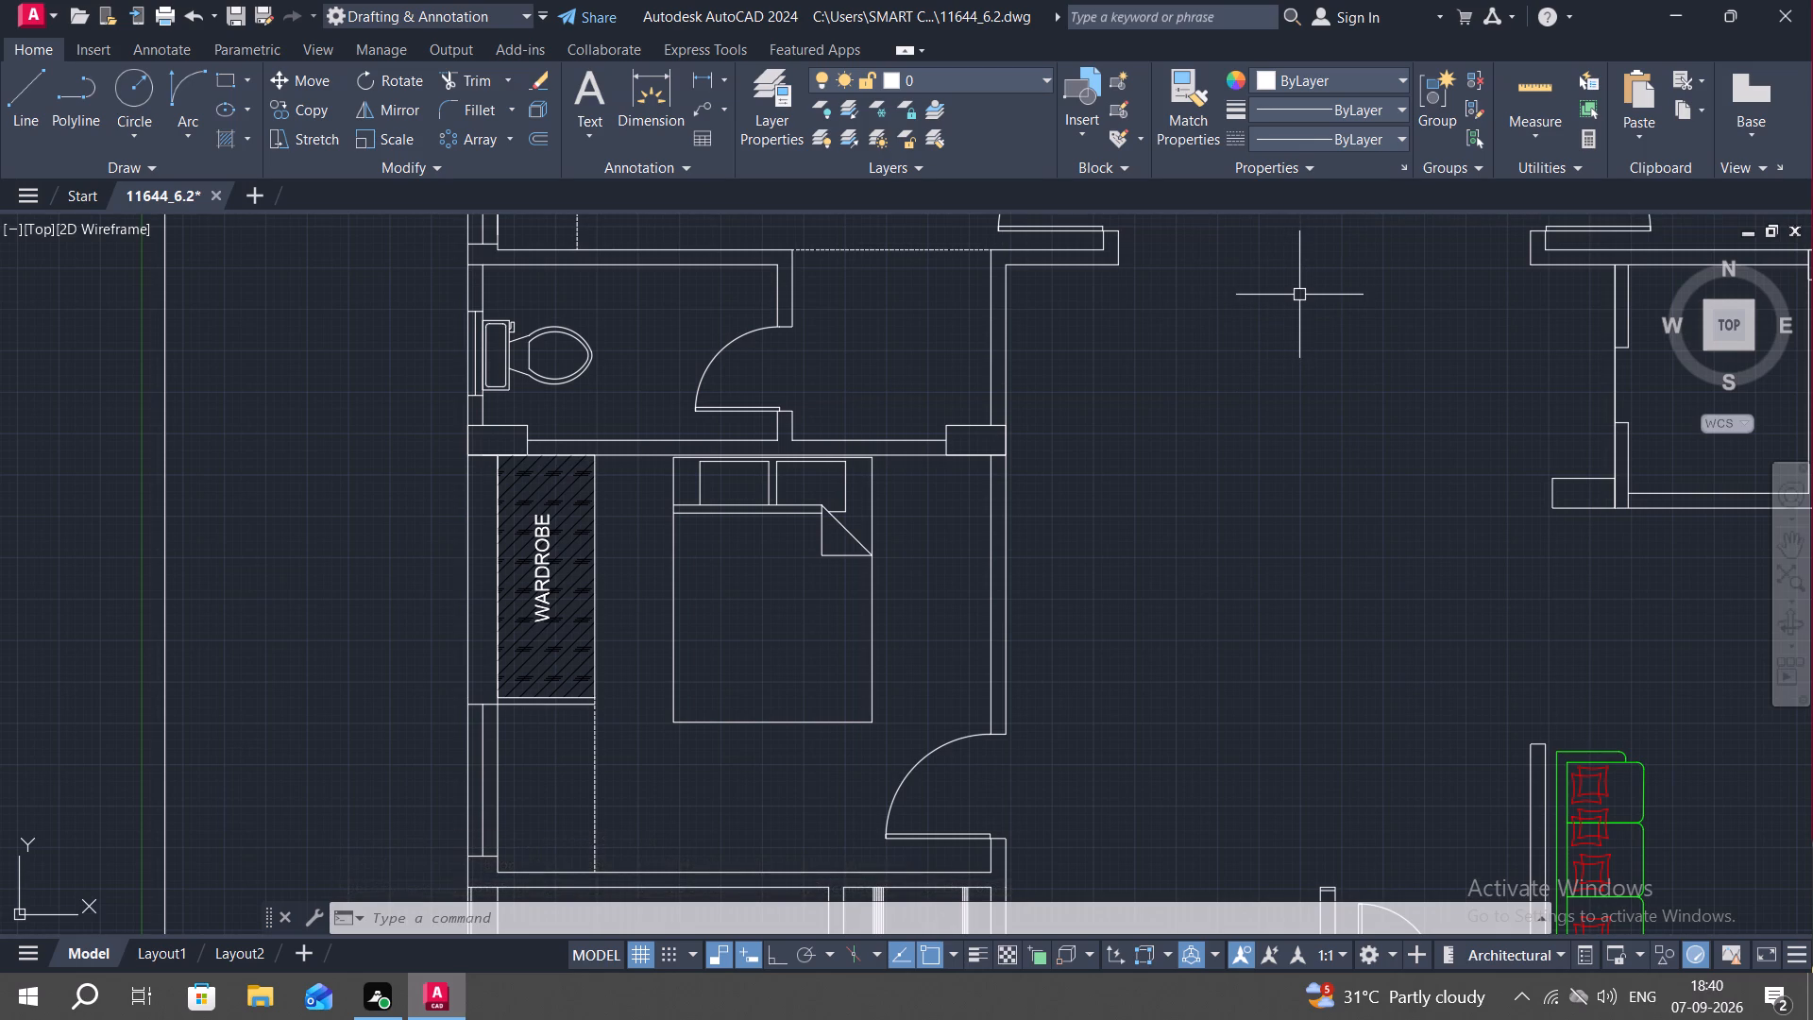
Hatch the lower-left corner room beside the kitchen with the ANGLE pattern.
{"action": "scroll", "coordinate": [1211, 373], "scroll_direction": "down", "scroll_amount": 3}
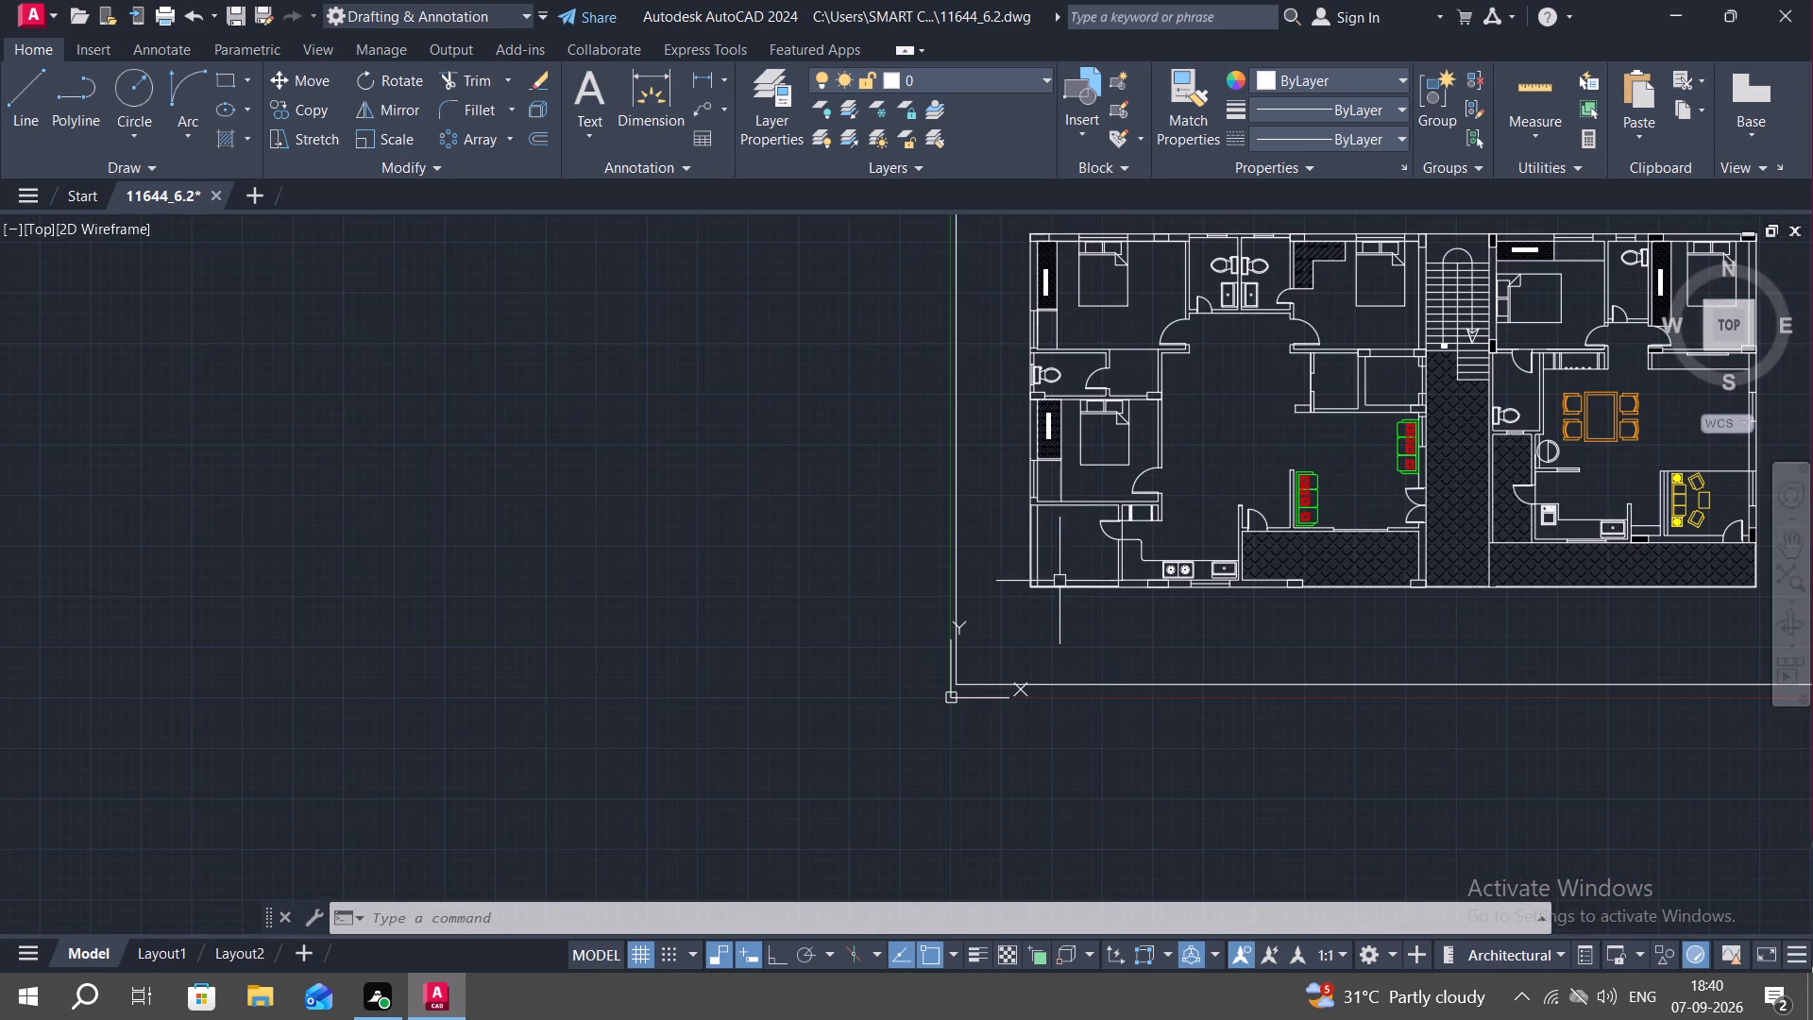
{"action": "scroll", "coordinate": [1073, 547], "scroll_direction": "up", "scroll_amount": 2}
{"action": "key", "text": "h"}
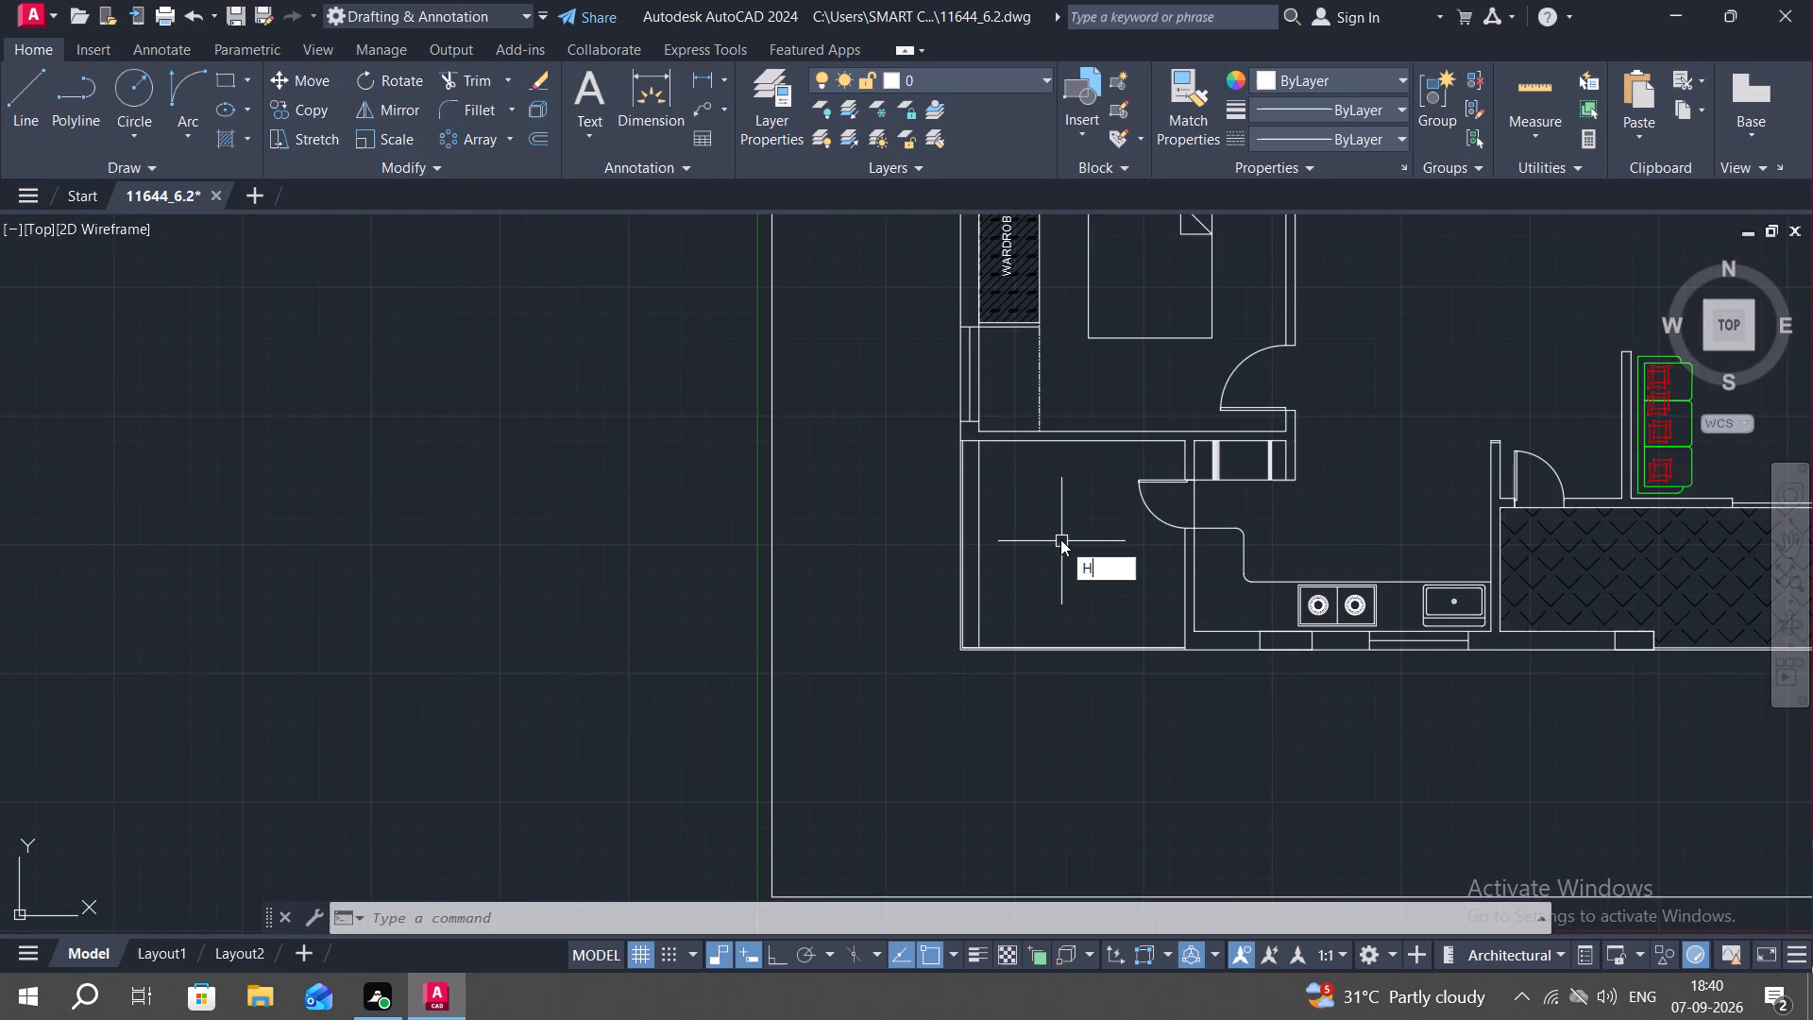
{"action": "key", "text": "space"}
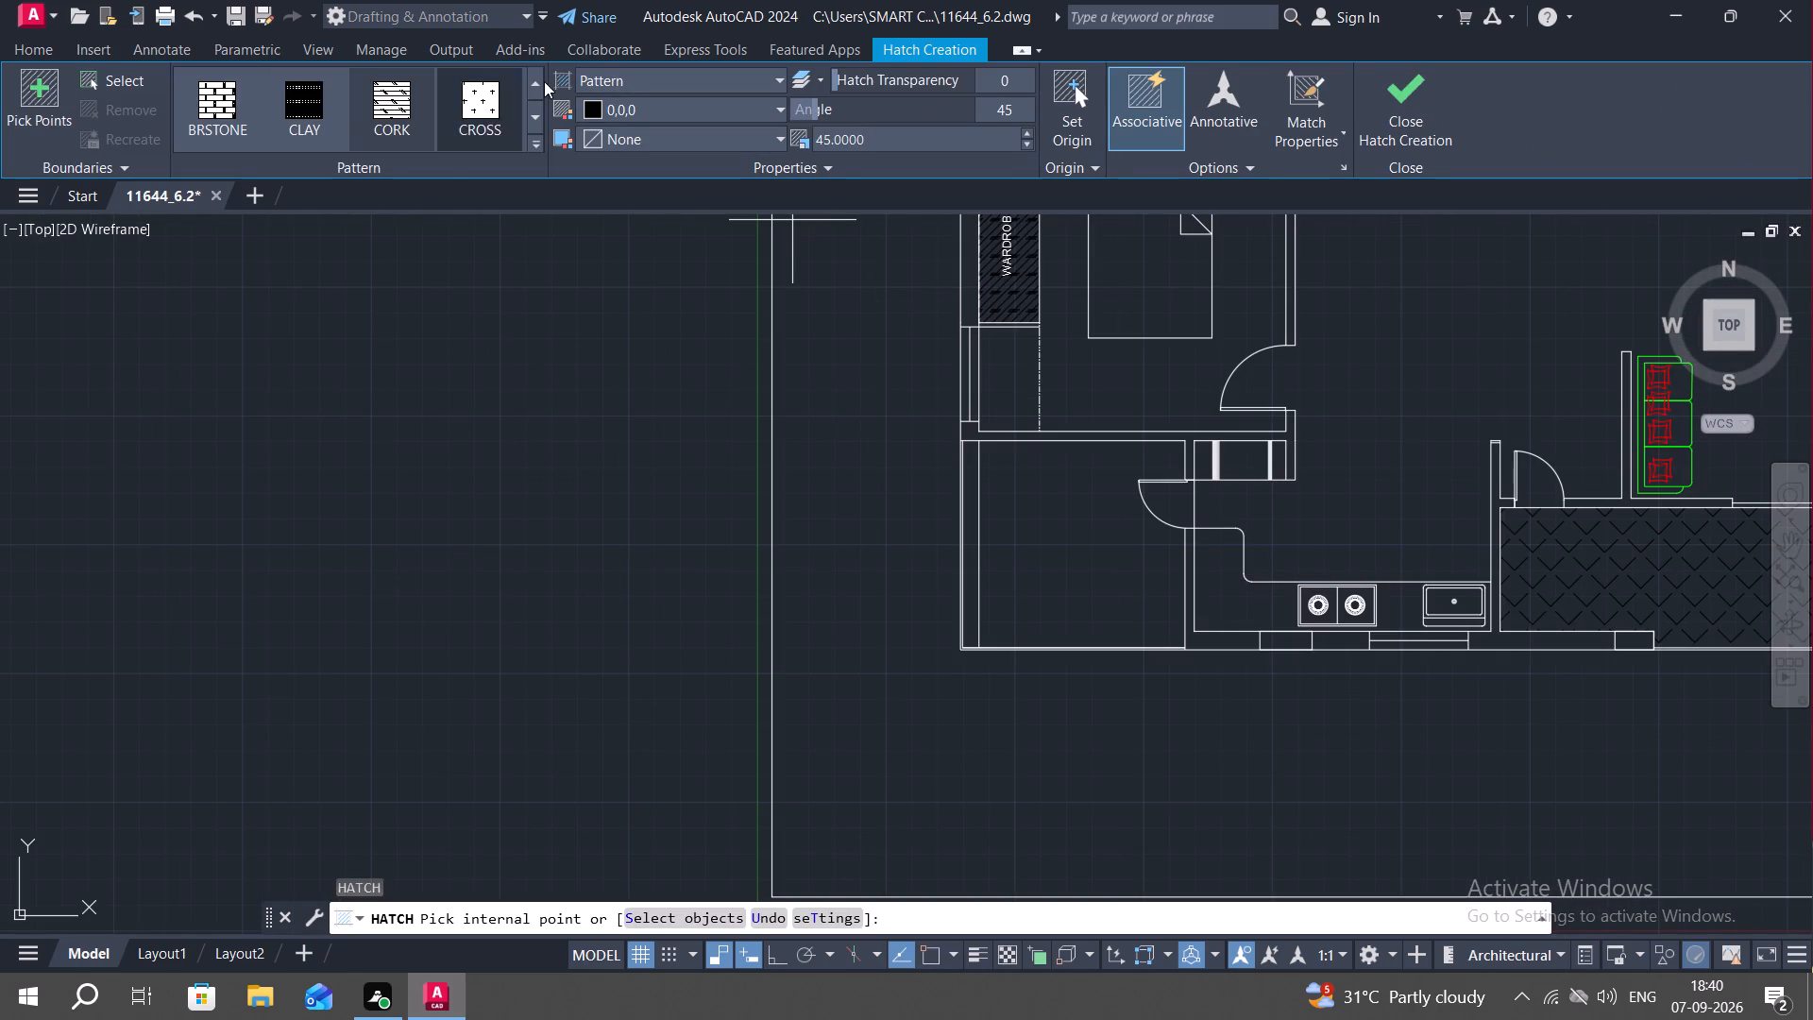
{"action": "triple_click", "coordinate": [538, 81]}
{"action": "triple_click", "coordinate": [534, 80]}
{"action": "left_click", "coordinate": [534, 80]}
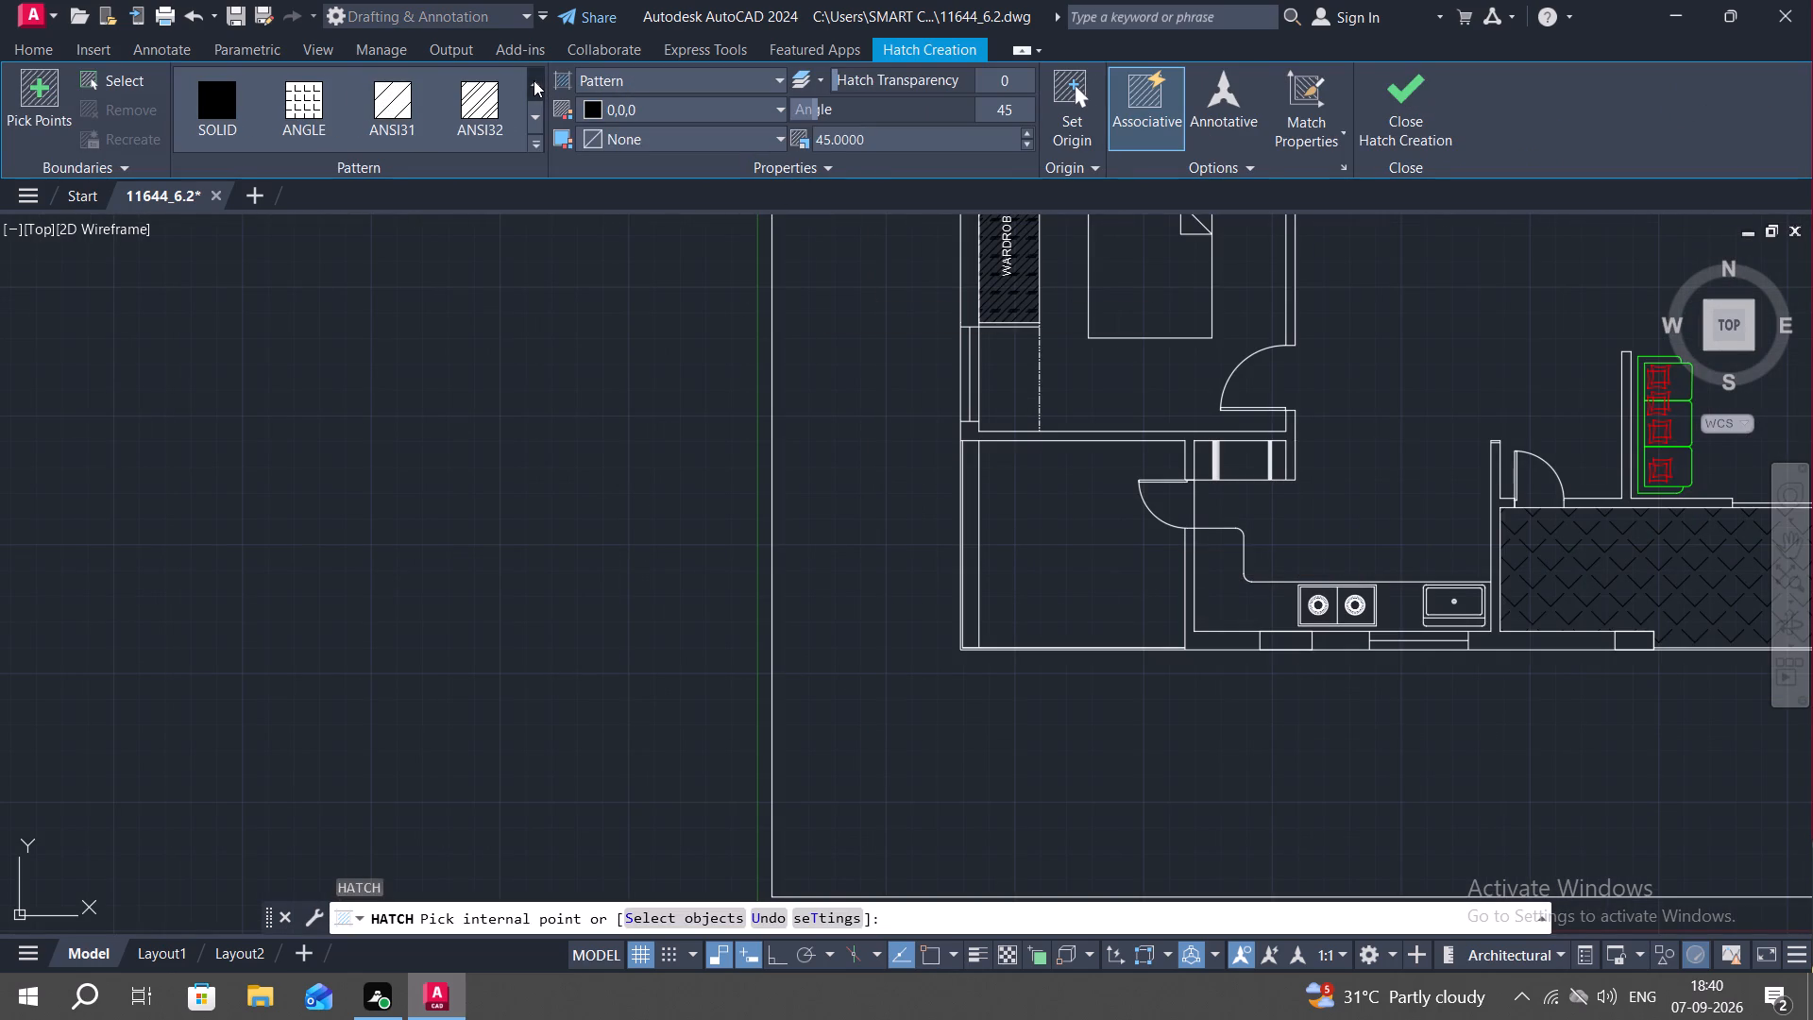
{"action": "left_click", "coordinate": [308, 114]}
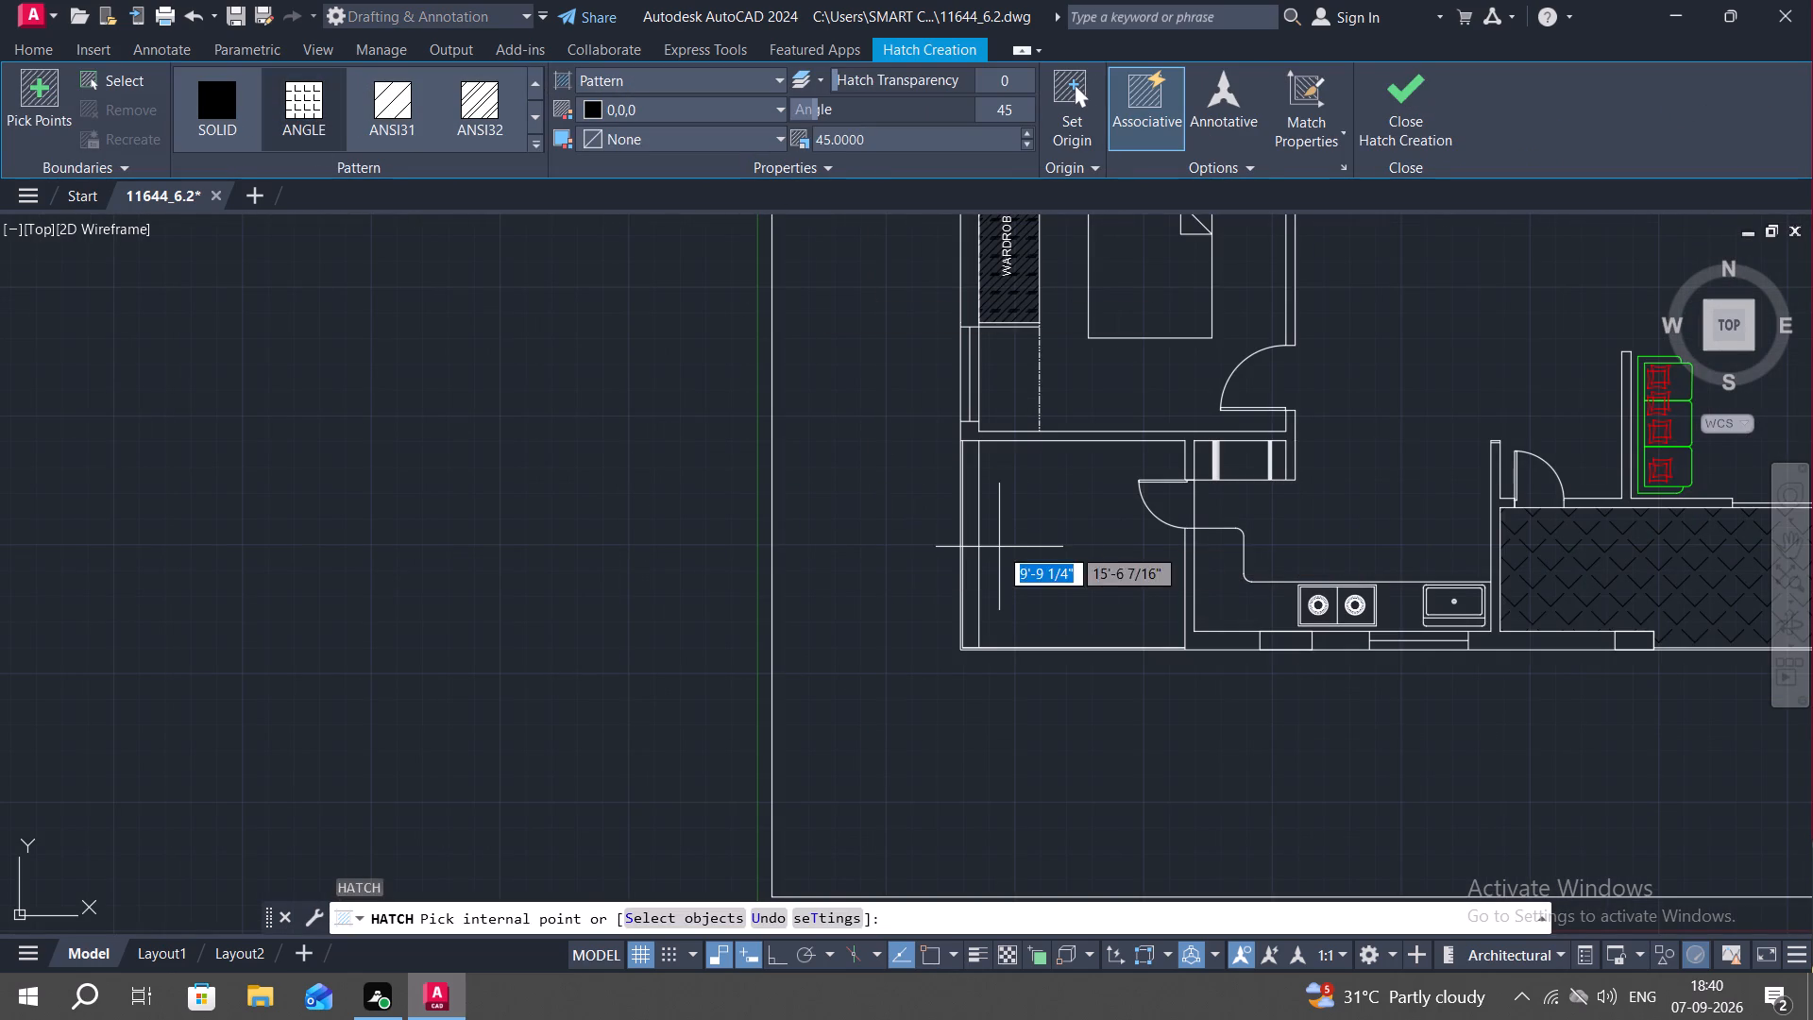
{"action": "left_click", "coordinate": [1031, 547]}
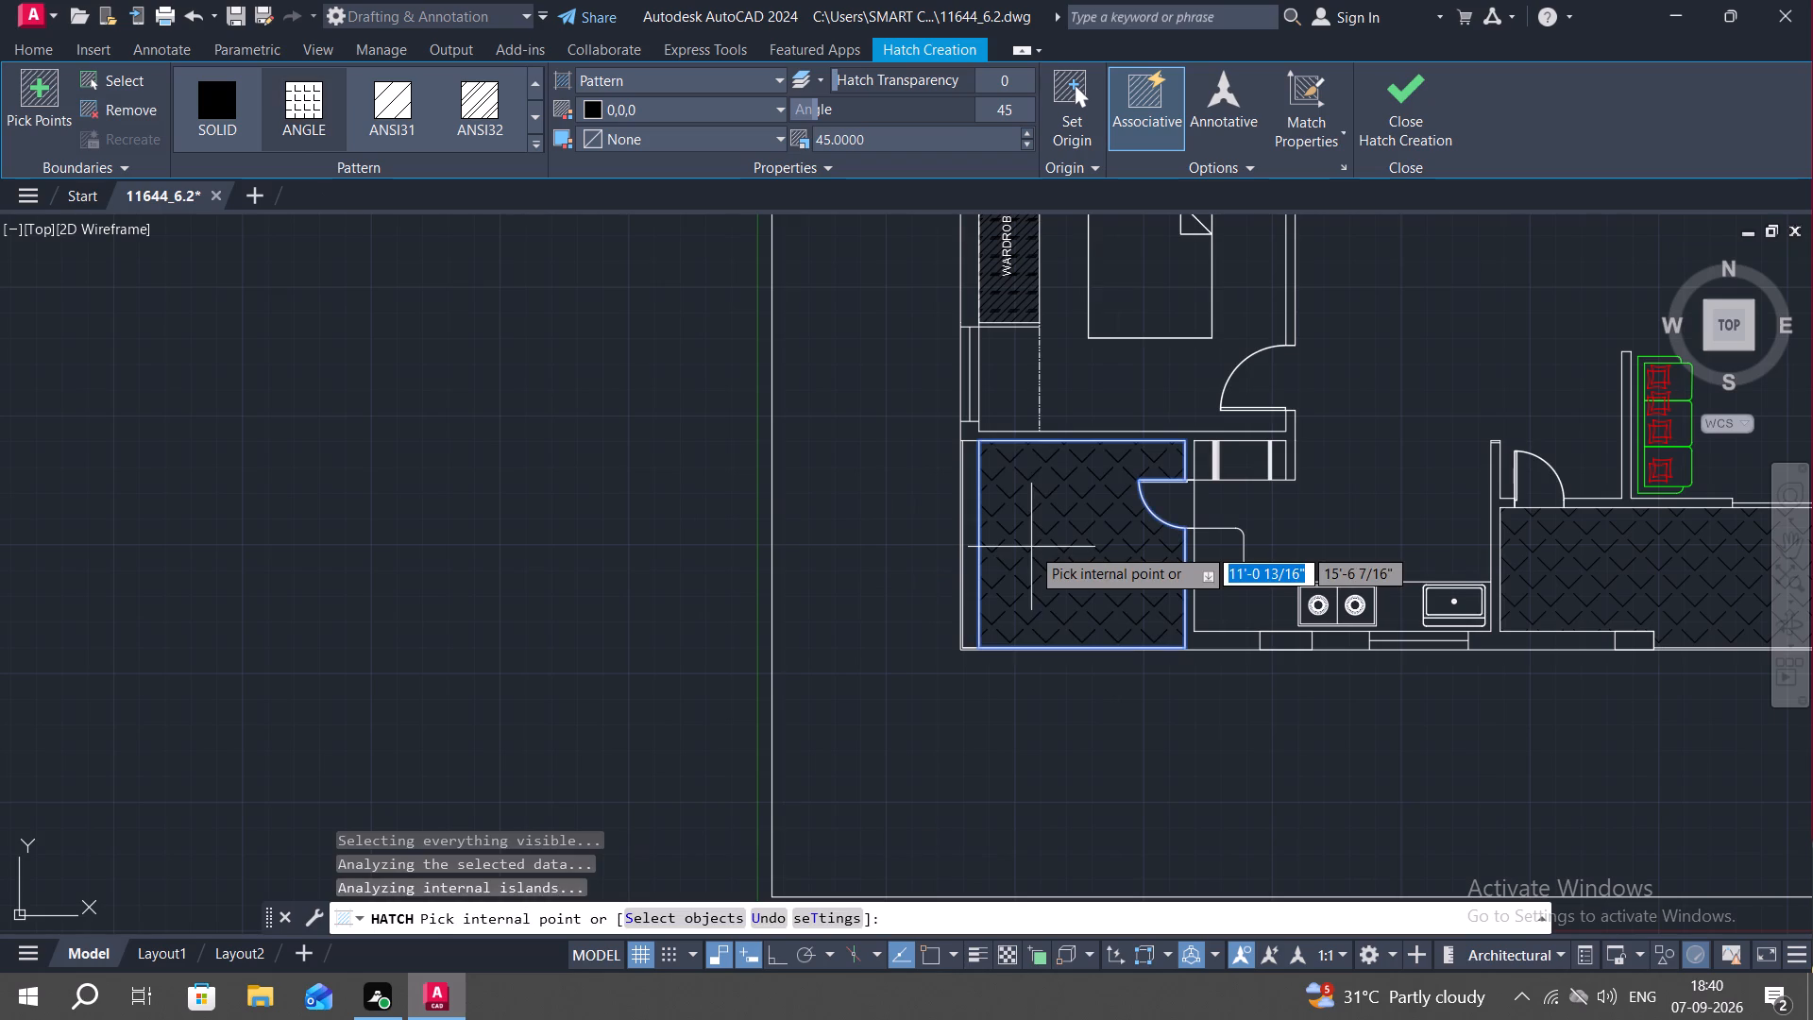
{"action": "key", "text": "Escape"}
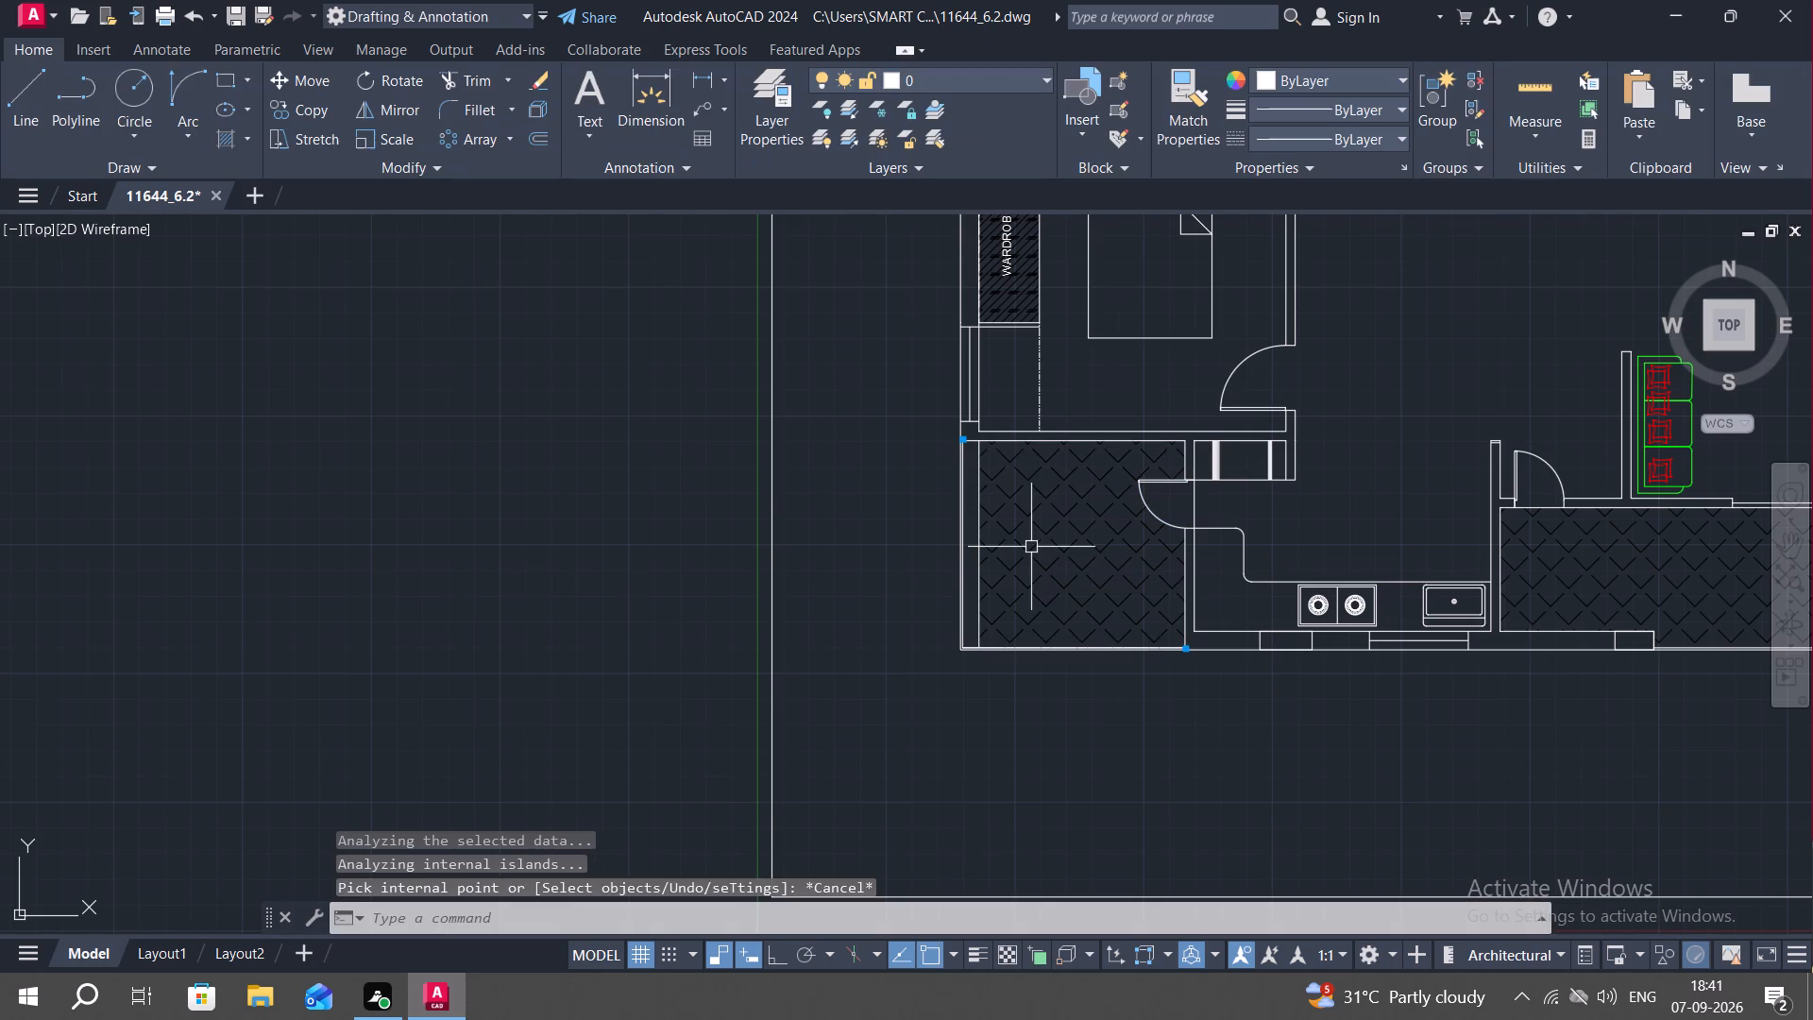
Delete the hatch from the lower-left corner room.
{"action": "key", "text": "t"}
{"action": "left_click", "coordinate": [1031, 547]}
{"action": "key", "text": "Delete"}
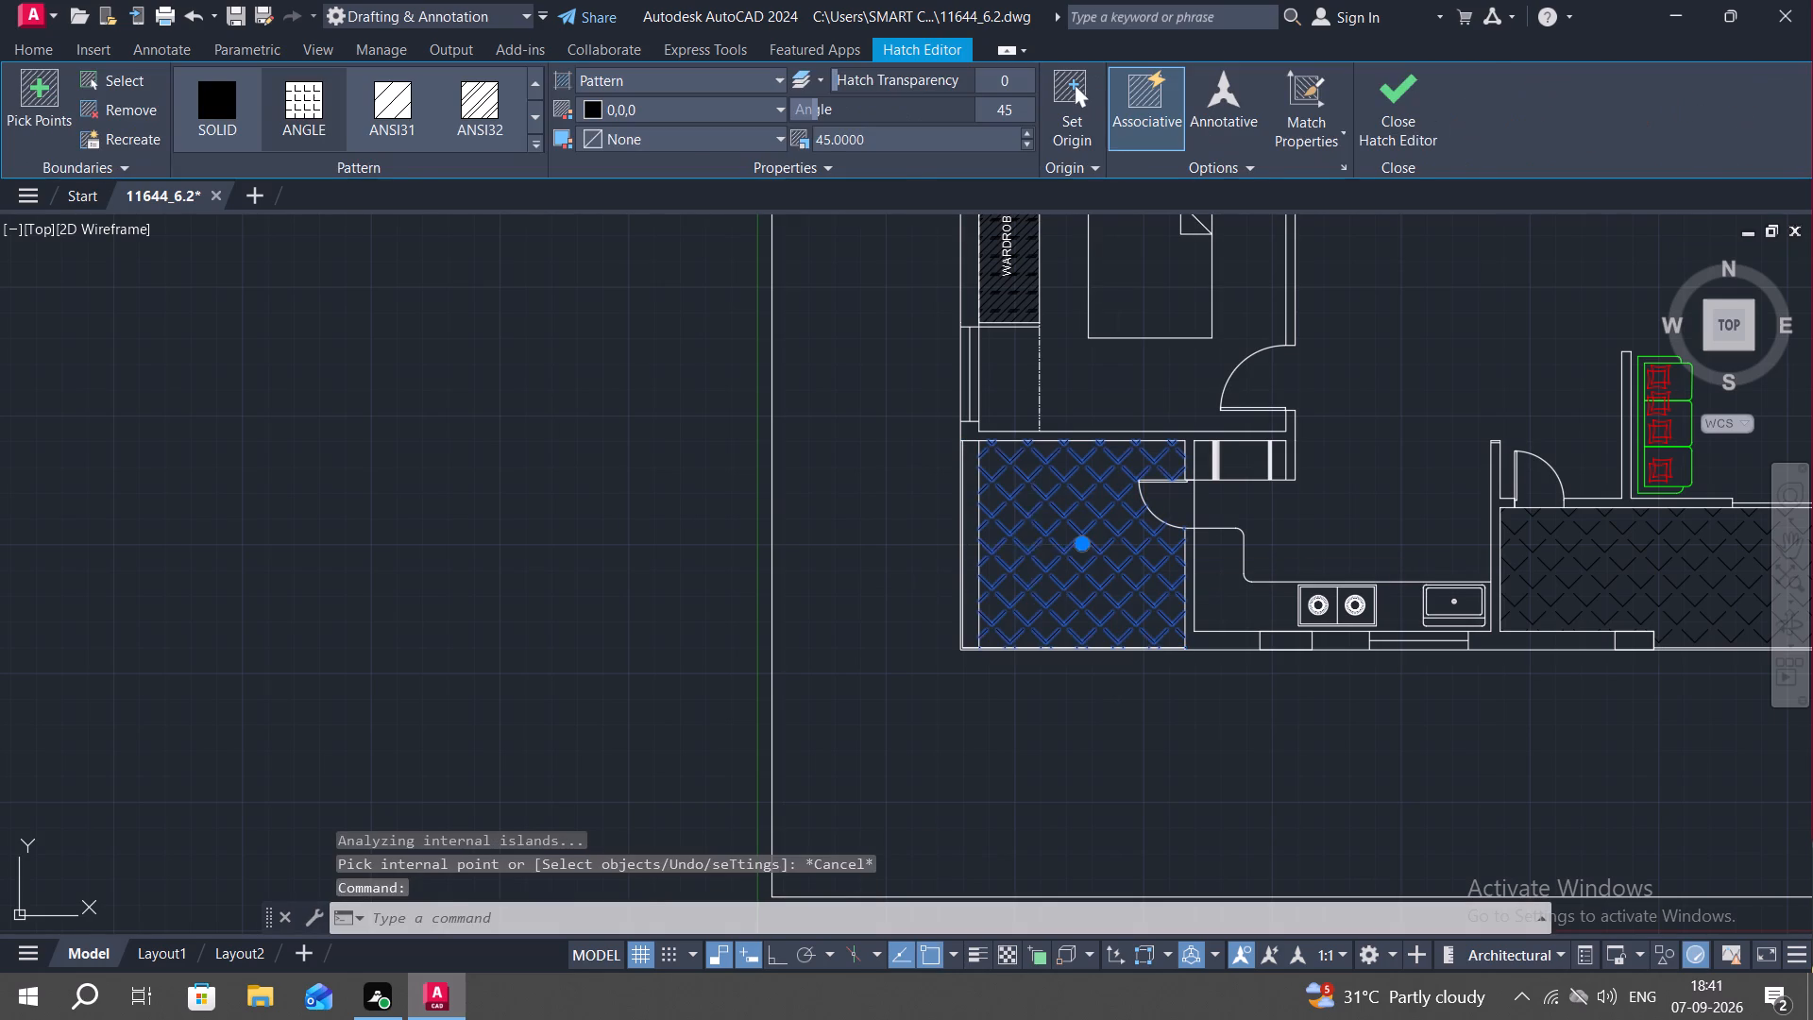
Trim away the inner vertical line along the outer wall of the lower-left corner room.
{"action": "type", "text": "TR"}
{"action": "key", "text": "space"}
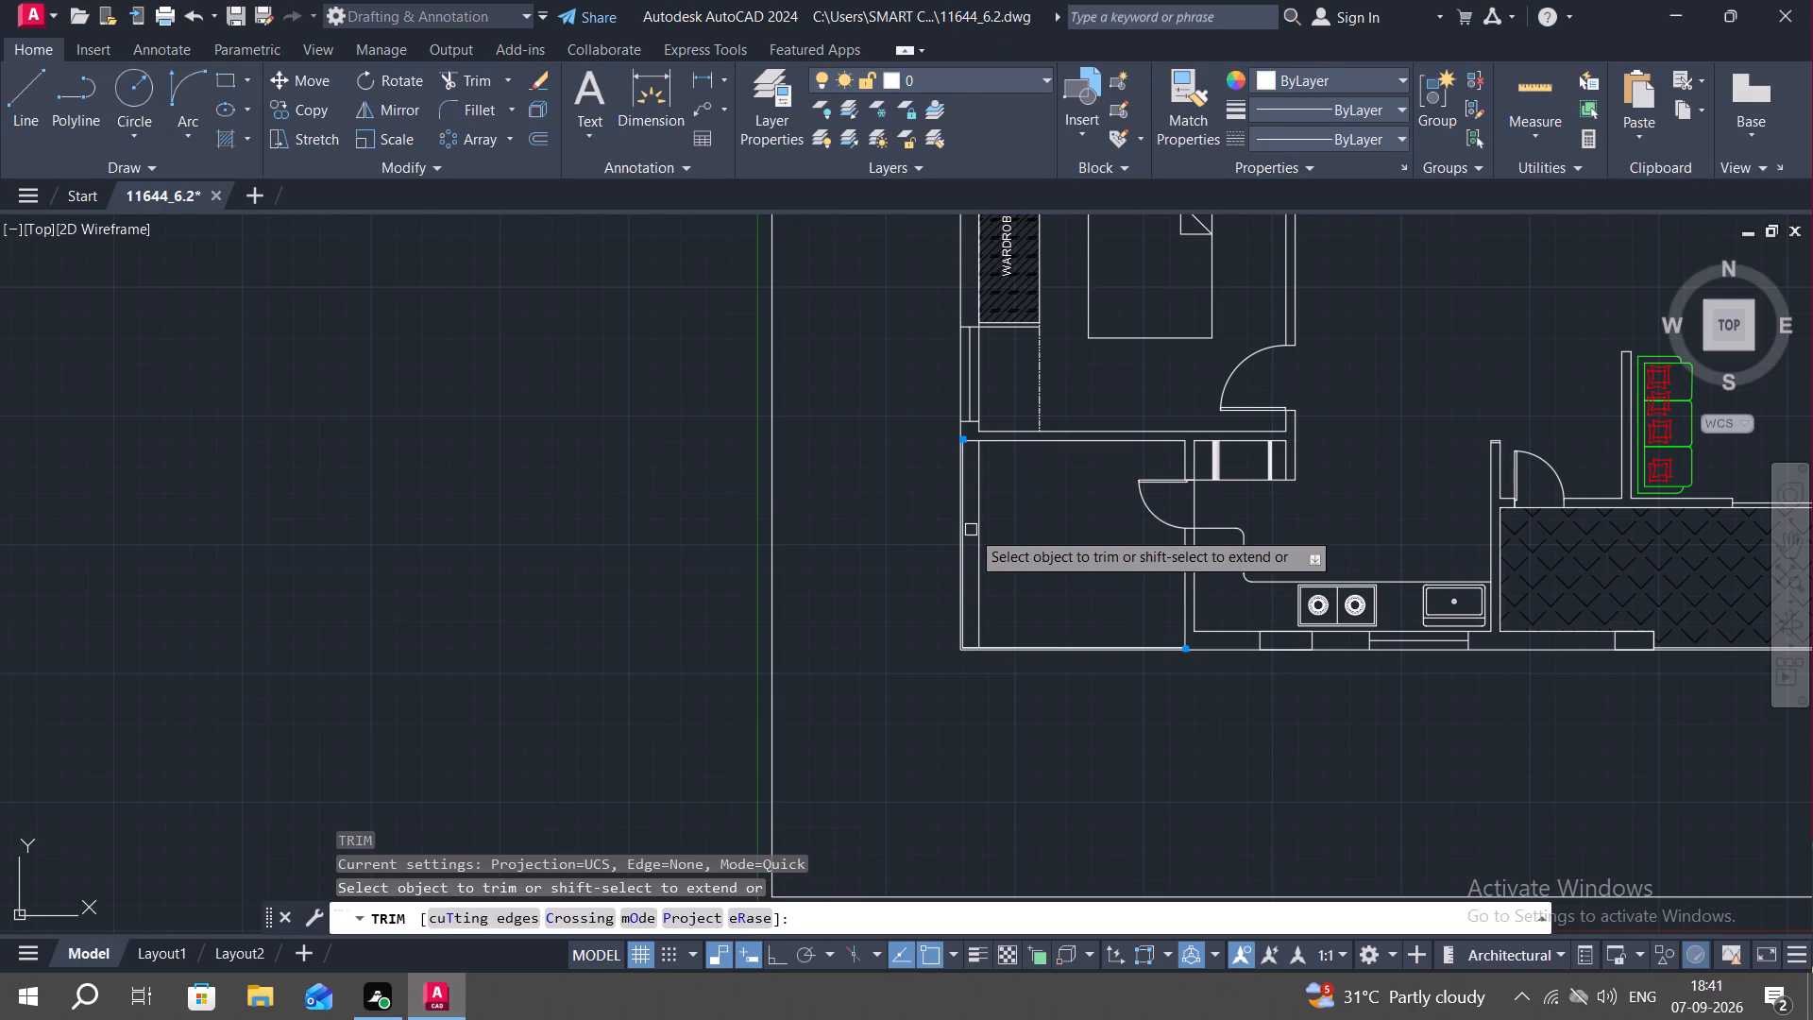
{"action": "left_click", "coordinate": [981, 534]}
{"action": "key", "text": "Escape"}
Hatch the widened lower-left corner room with the ANGLE pattern.
{"action": "type", "text": "H"}
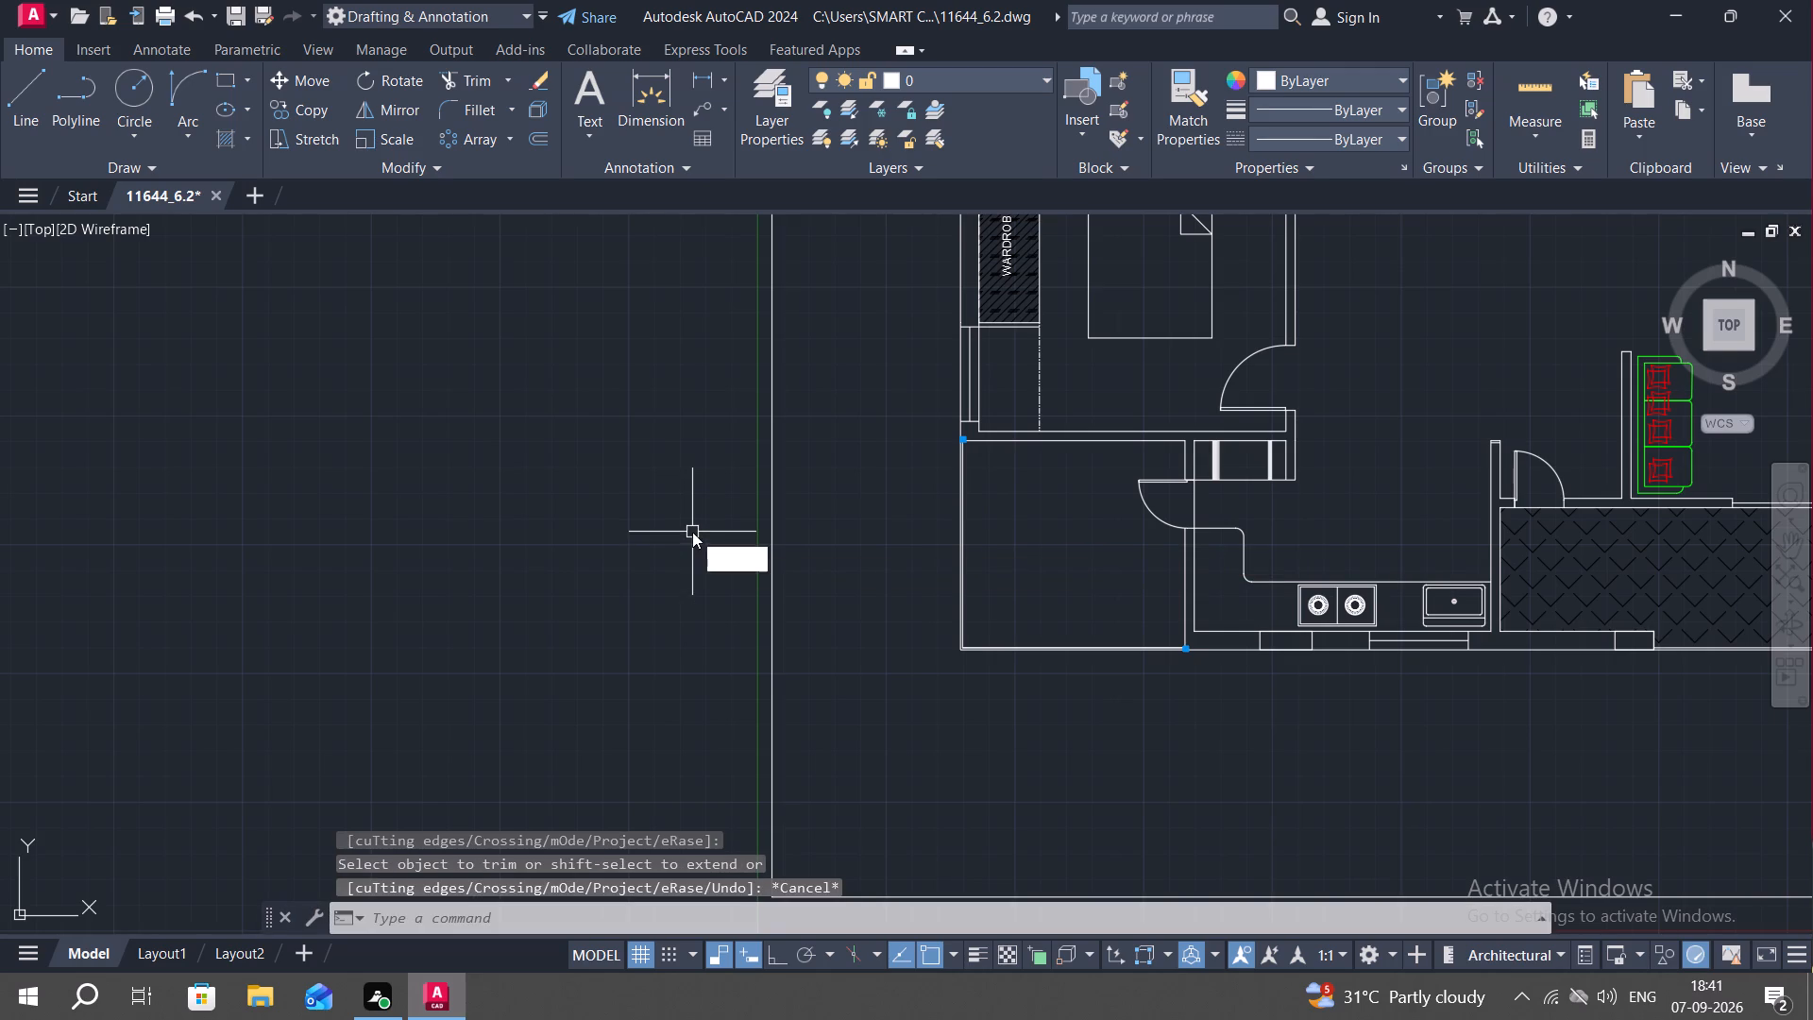
{"action": "key", "text": "space"}
{"action": "left_click", "coordinate": [1053, 534]}
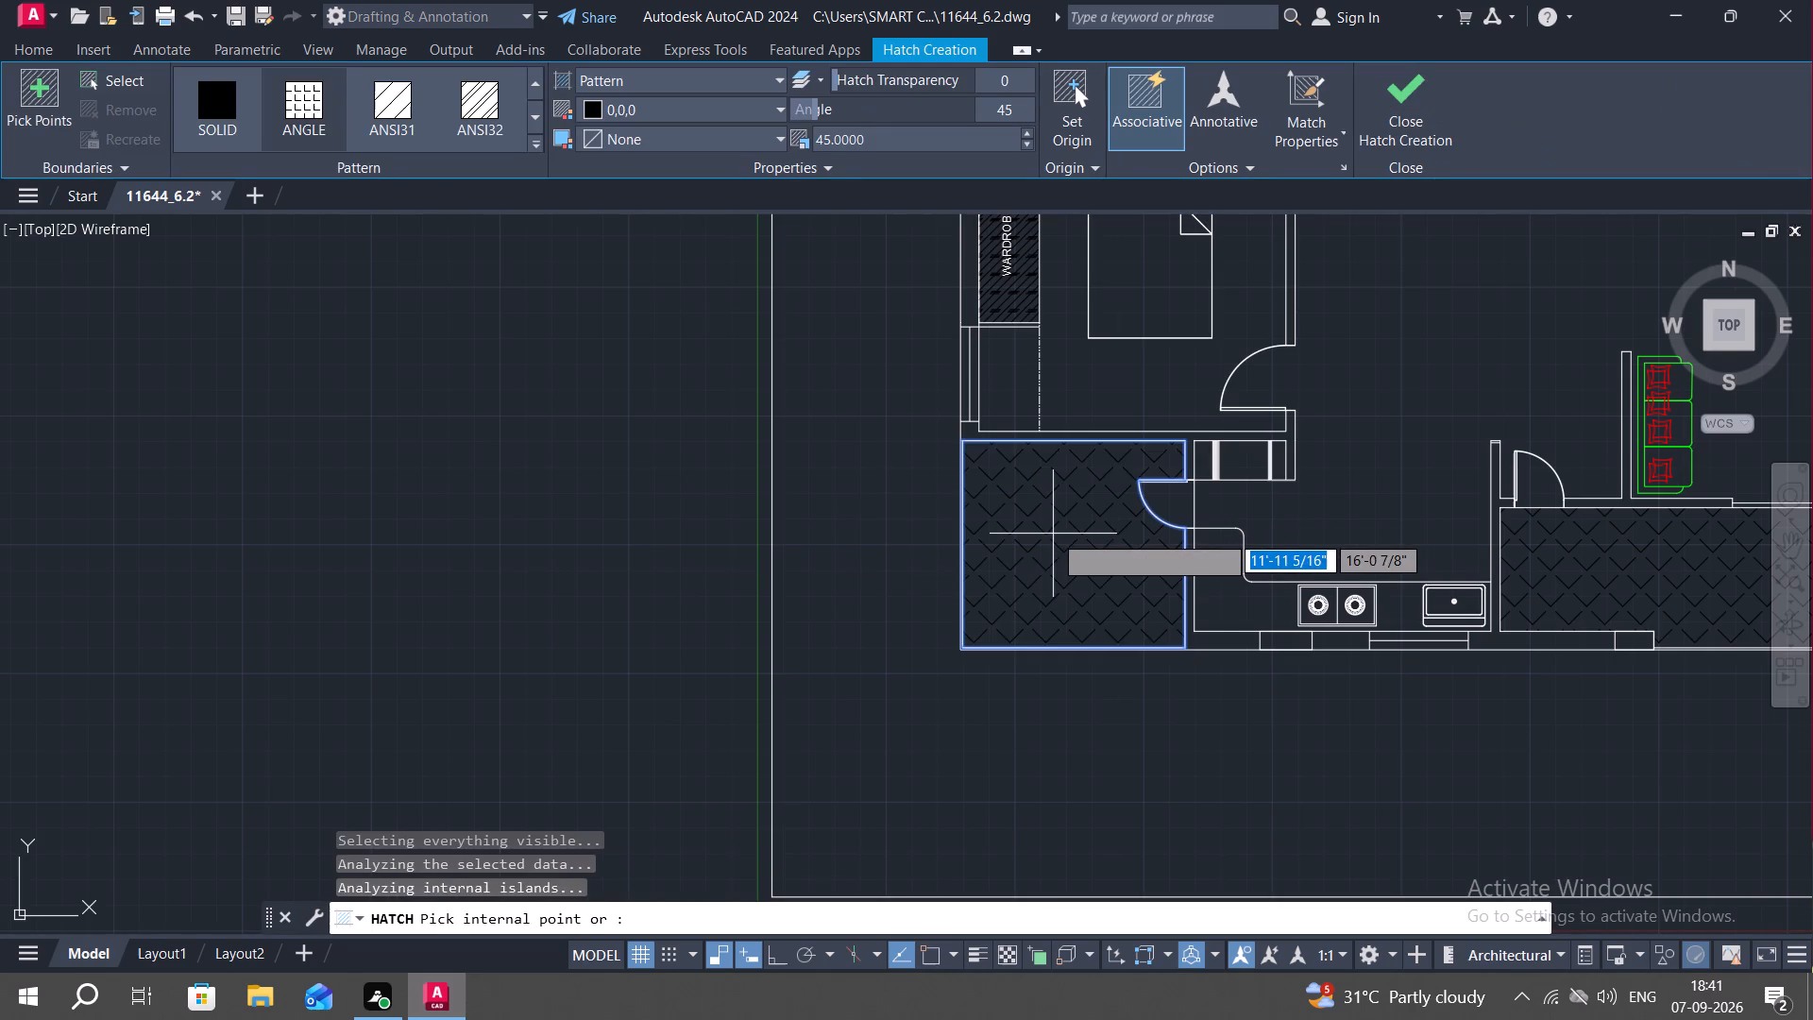
{"action": "key", "text": "Escape"}
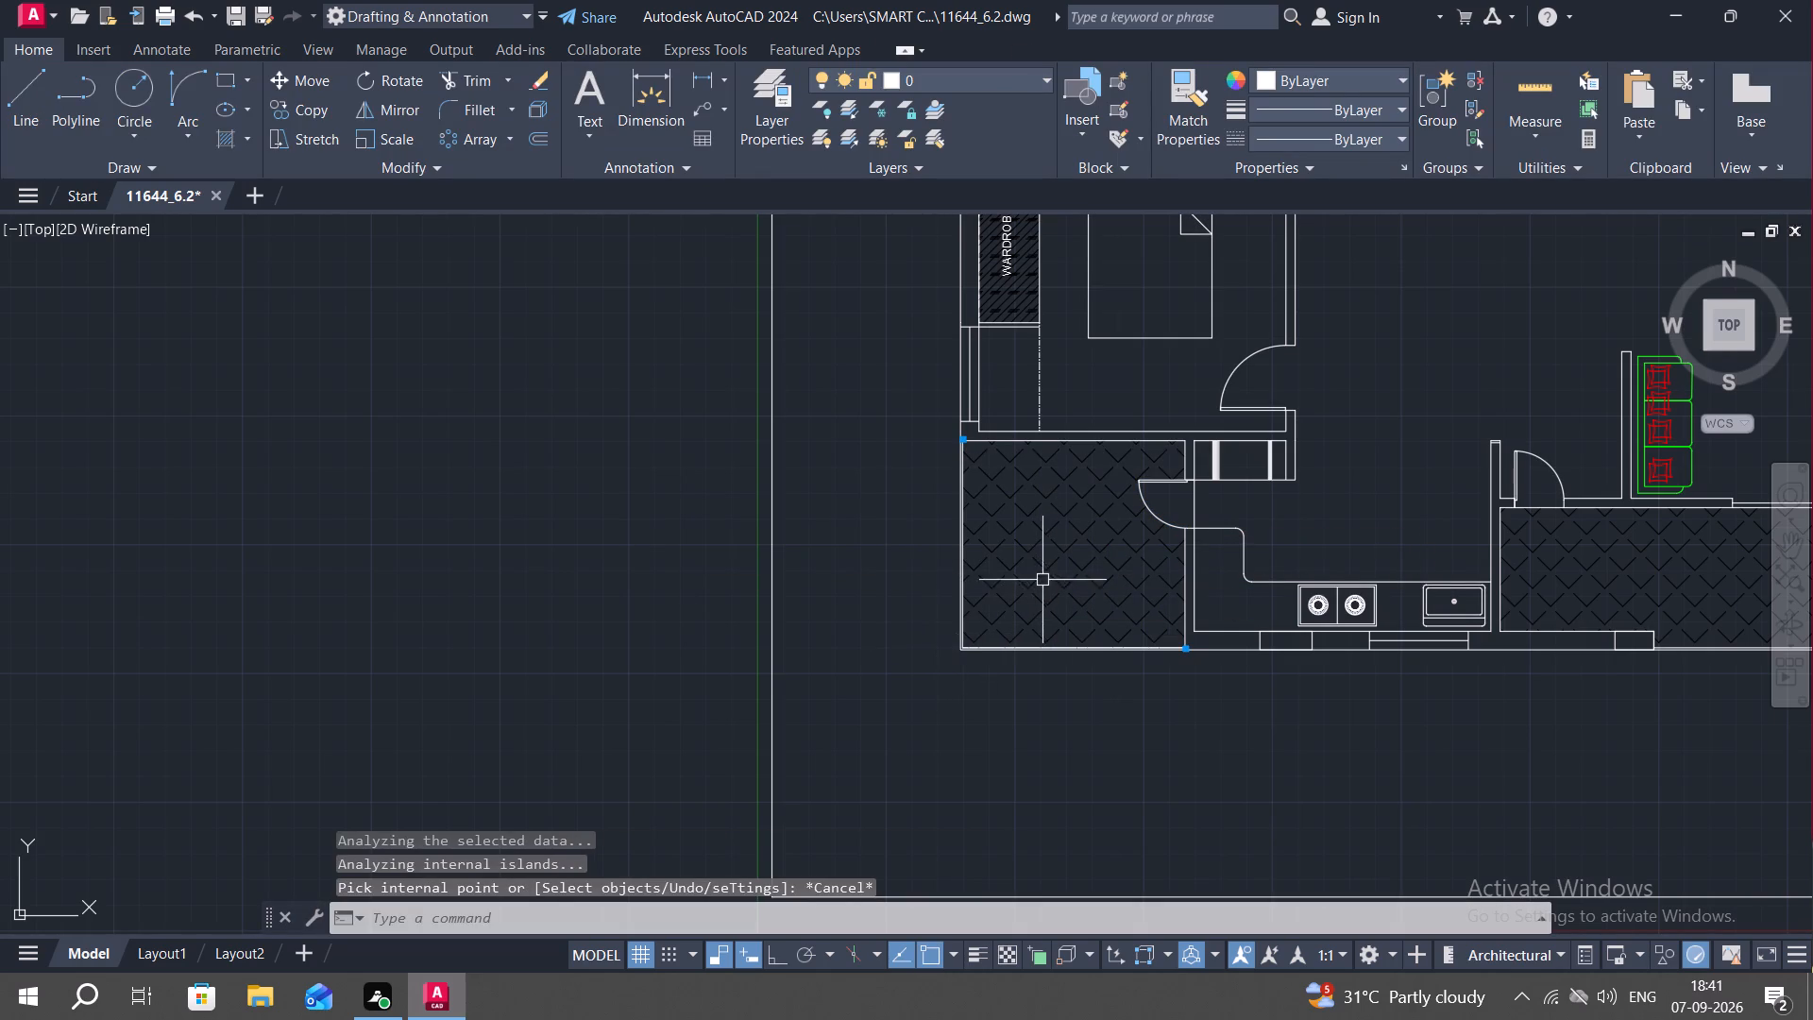
Copy the rectangular column in the kitchen's bottom wall below the stove to the hatched room's lower-left outer corner.
{"action": "scroll", "coordinate": [808, 619], "scroll_direction": "down", "scroll_amount": 1}
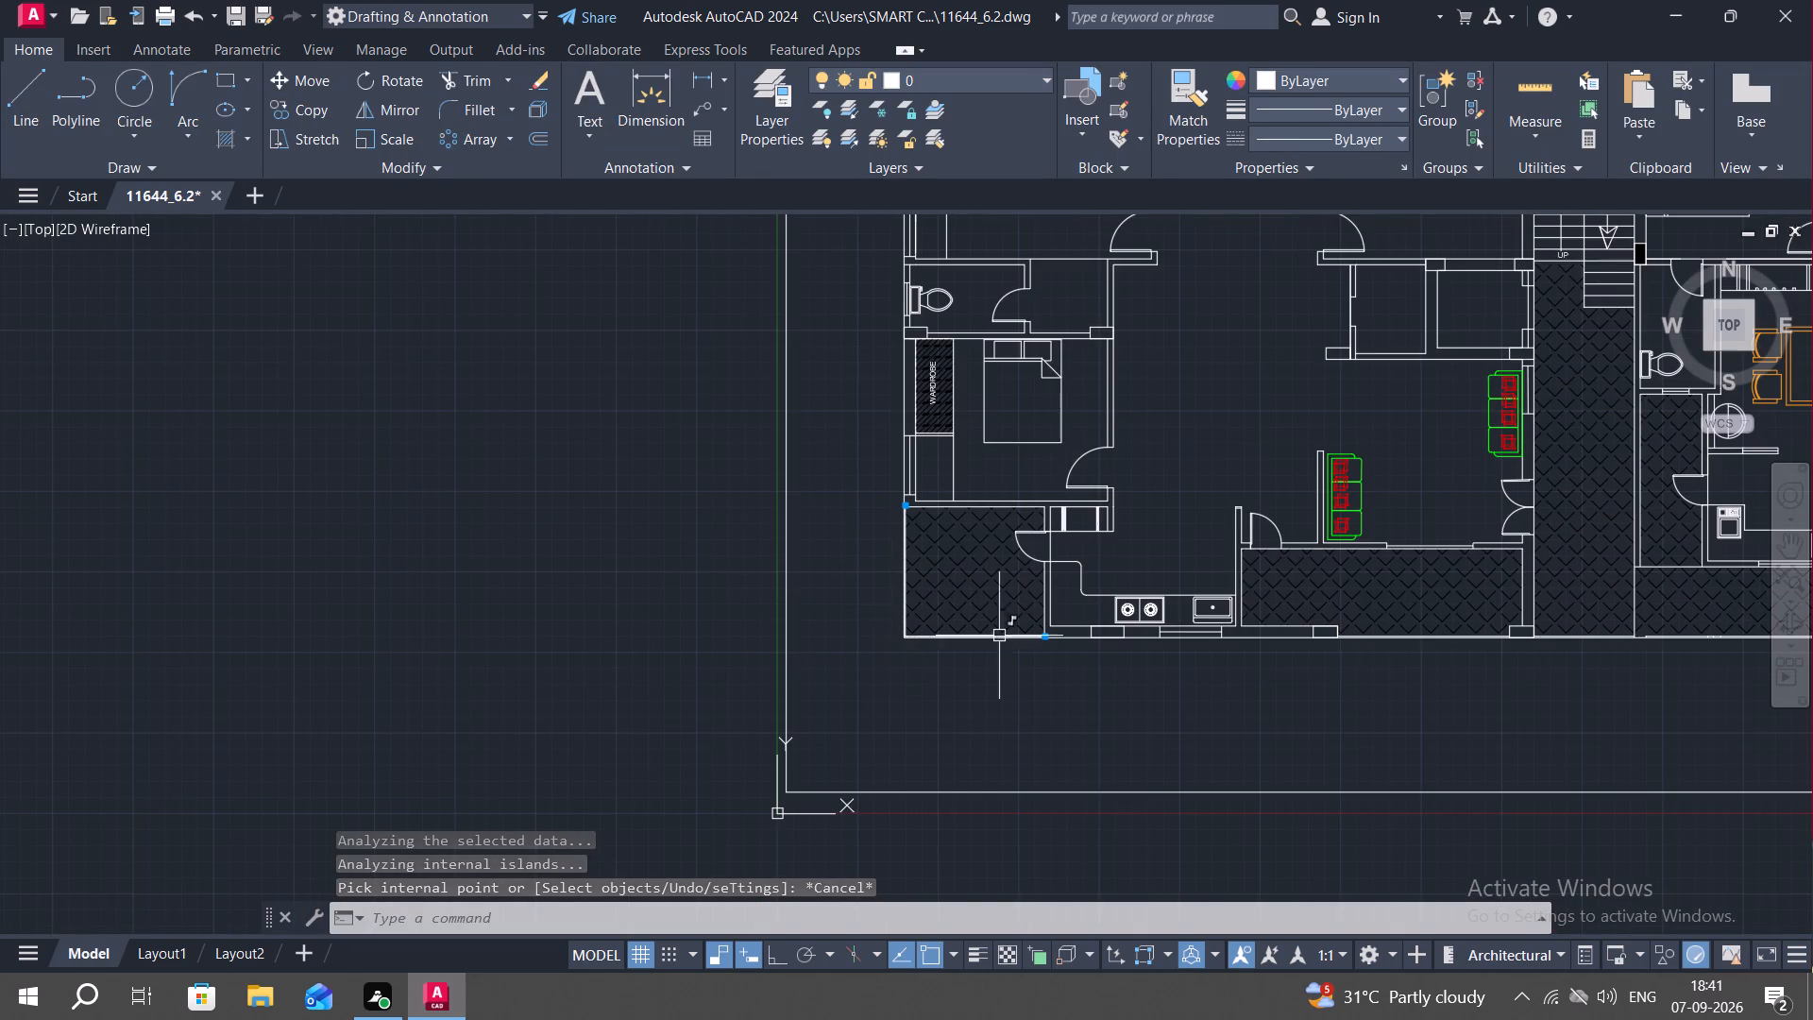
{"action": "scroll", "coordinate": [1105, 637], "scroll_direction": "up", "scroll_amount": 2}
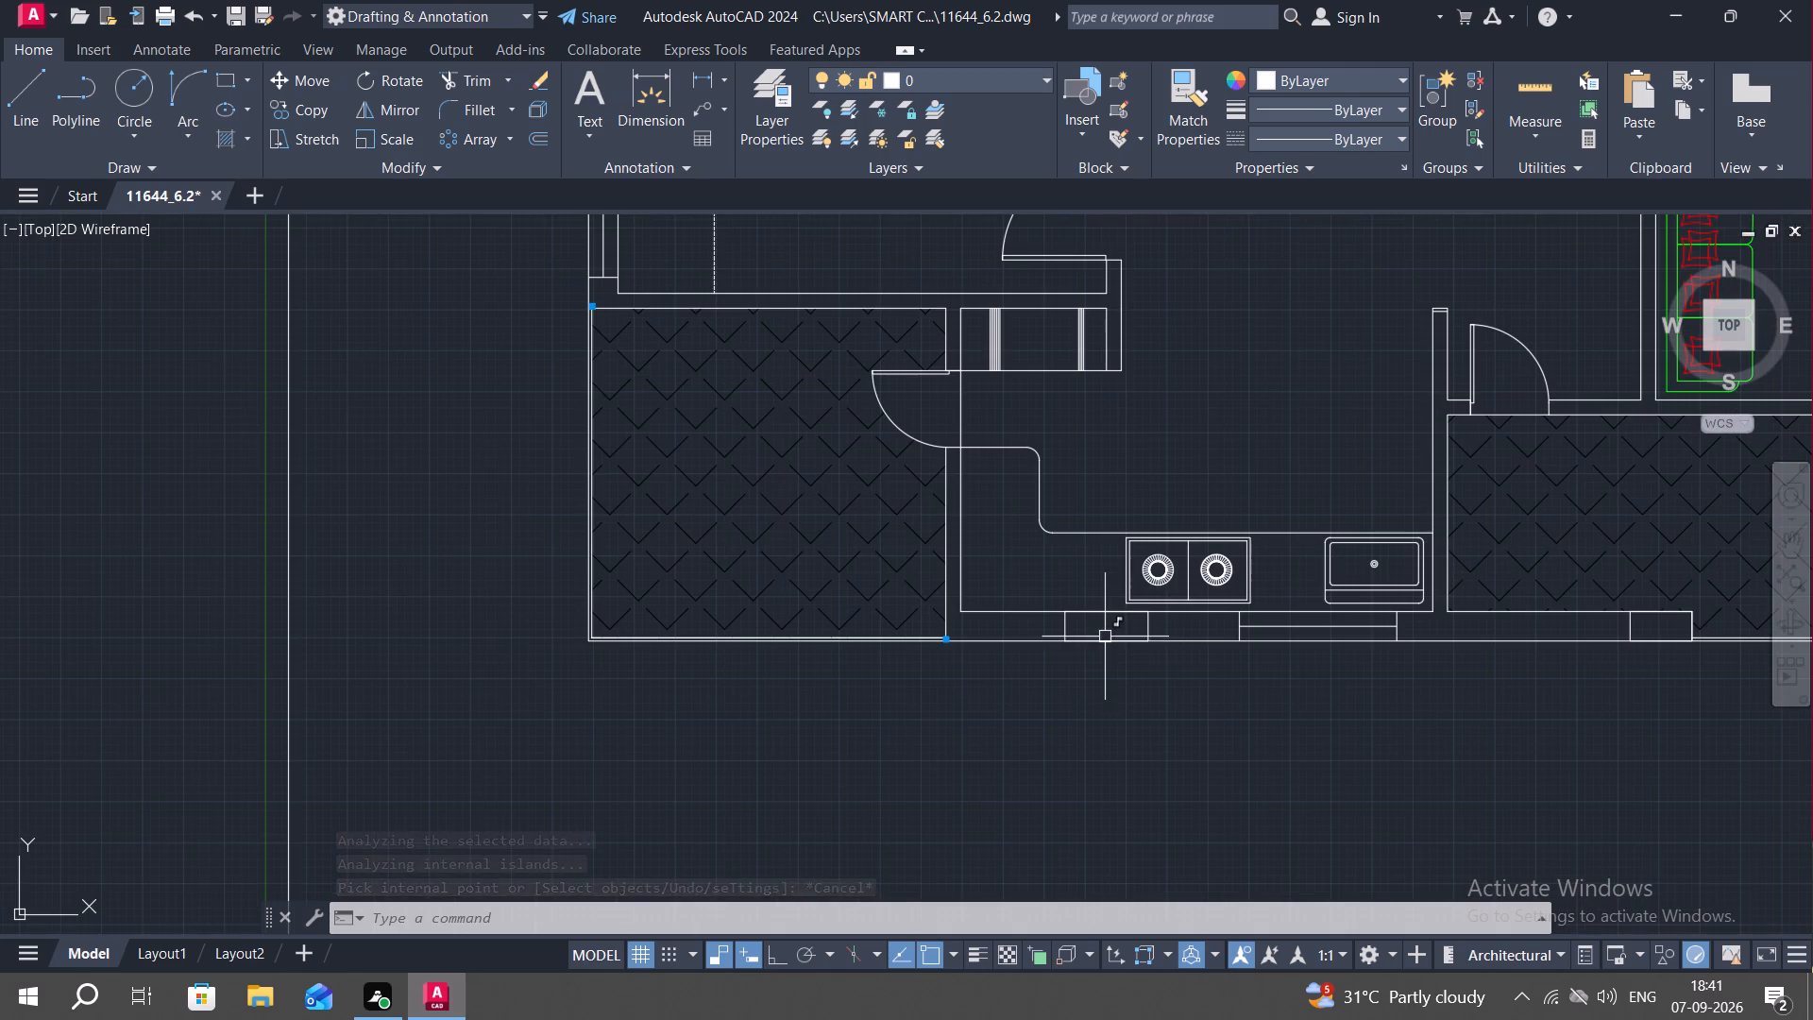
{"action": "type", "text": "CO"}
{"action": "key", "text": "space"}
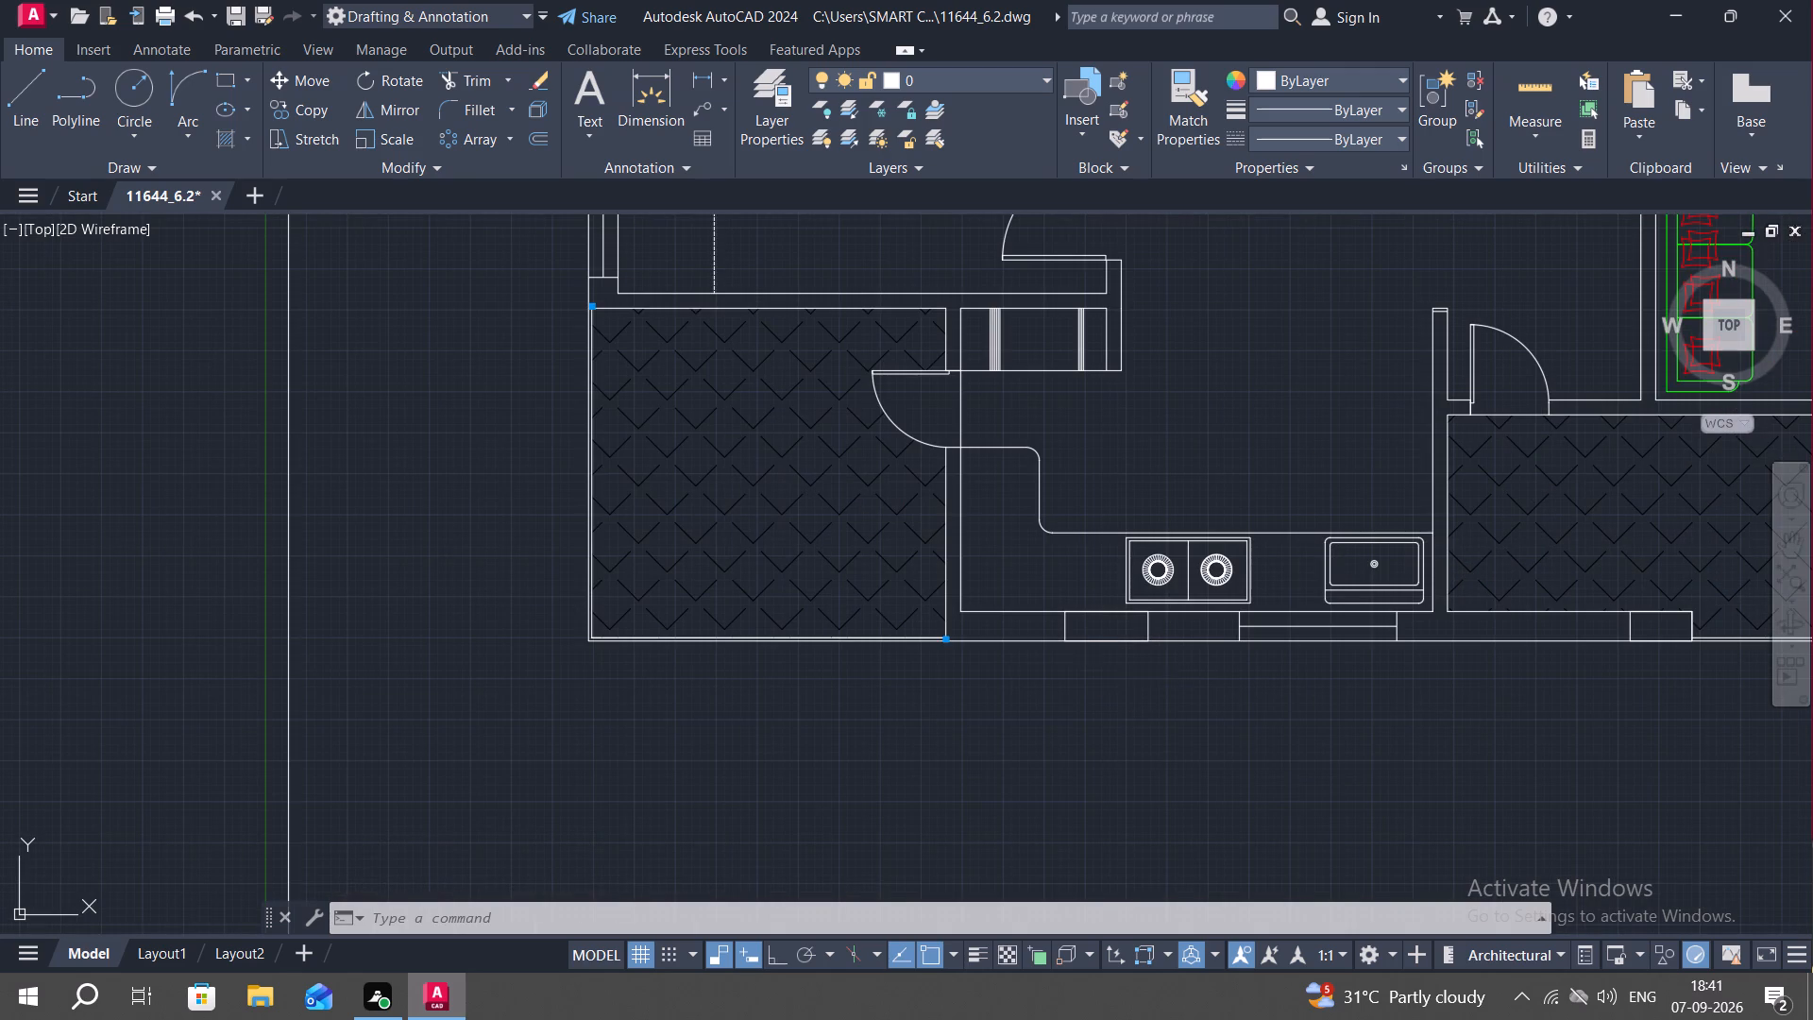
{"action": "left_click", "coordinate": [1066, 633]}
{"action": "right_click", "coordinate": [1066, 633]}
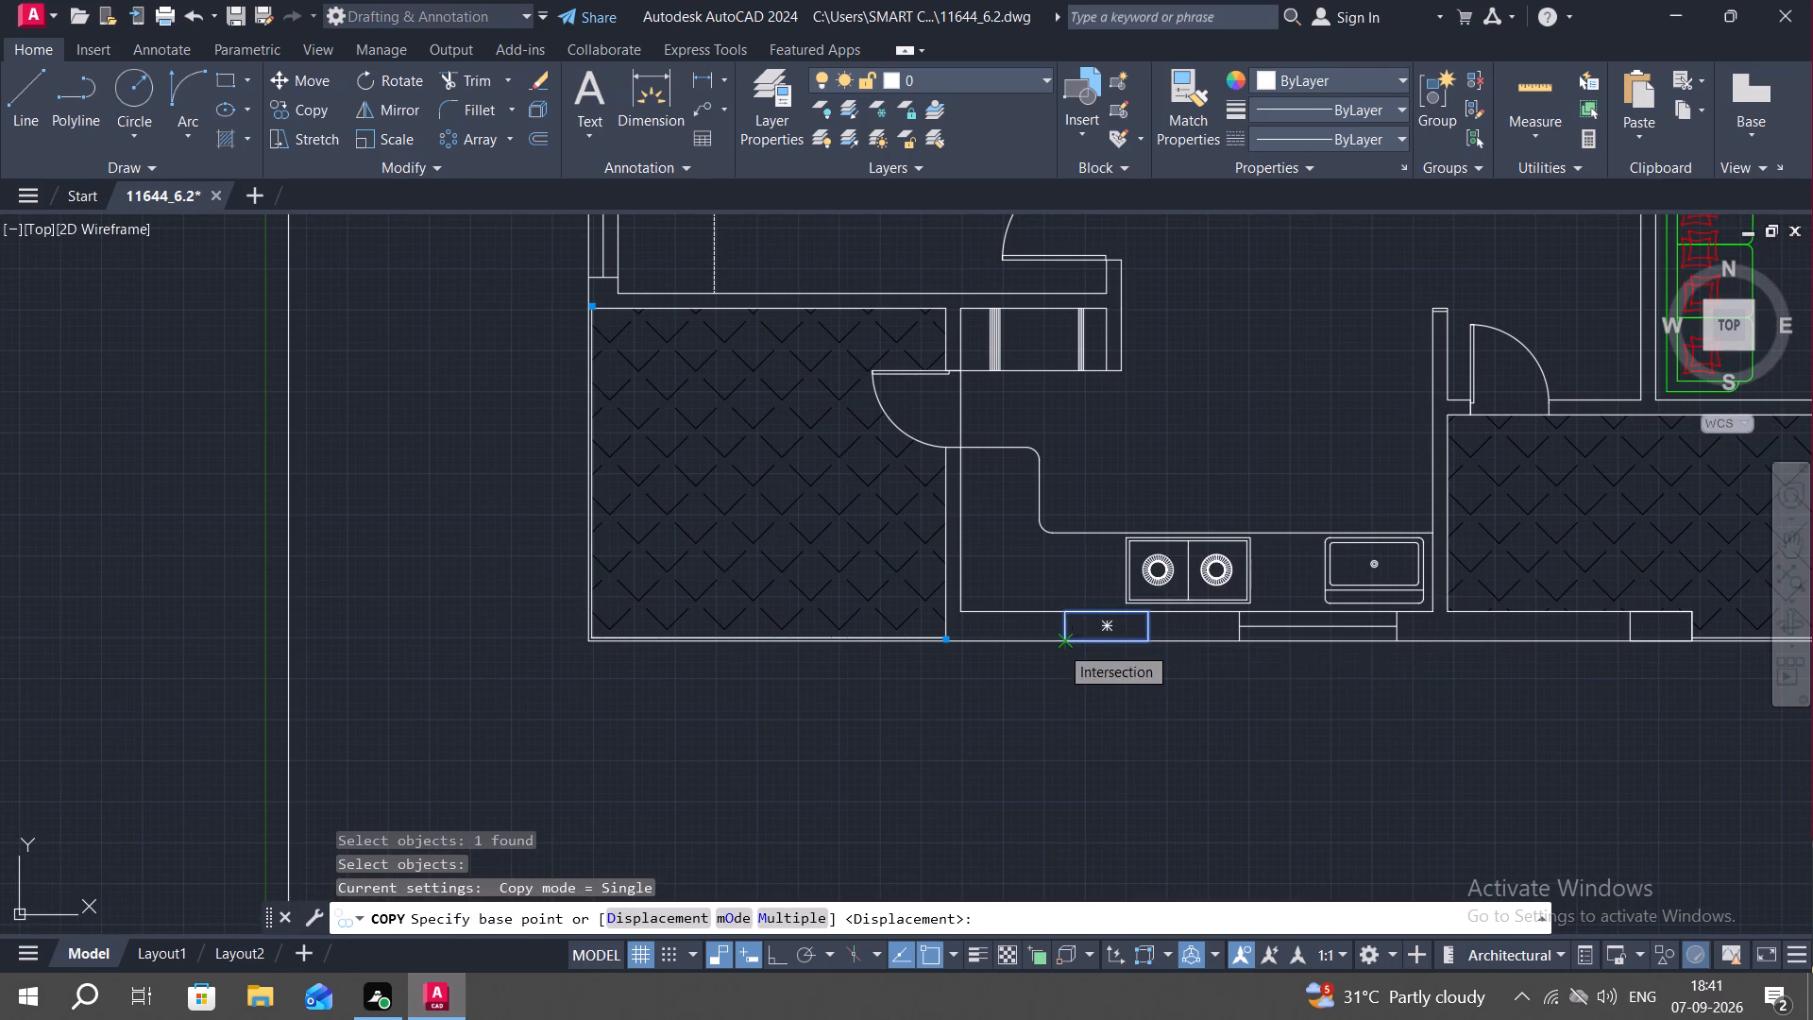
{"action": "left_click", "coordinate": [1059, 645]}
{"action": "scroll", "coordinate": [589, 633], "scroll_direction": "up", "scroll_amount": 2}
{"action": "left_click", "coordinate": [581, 653]}
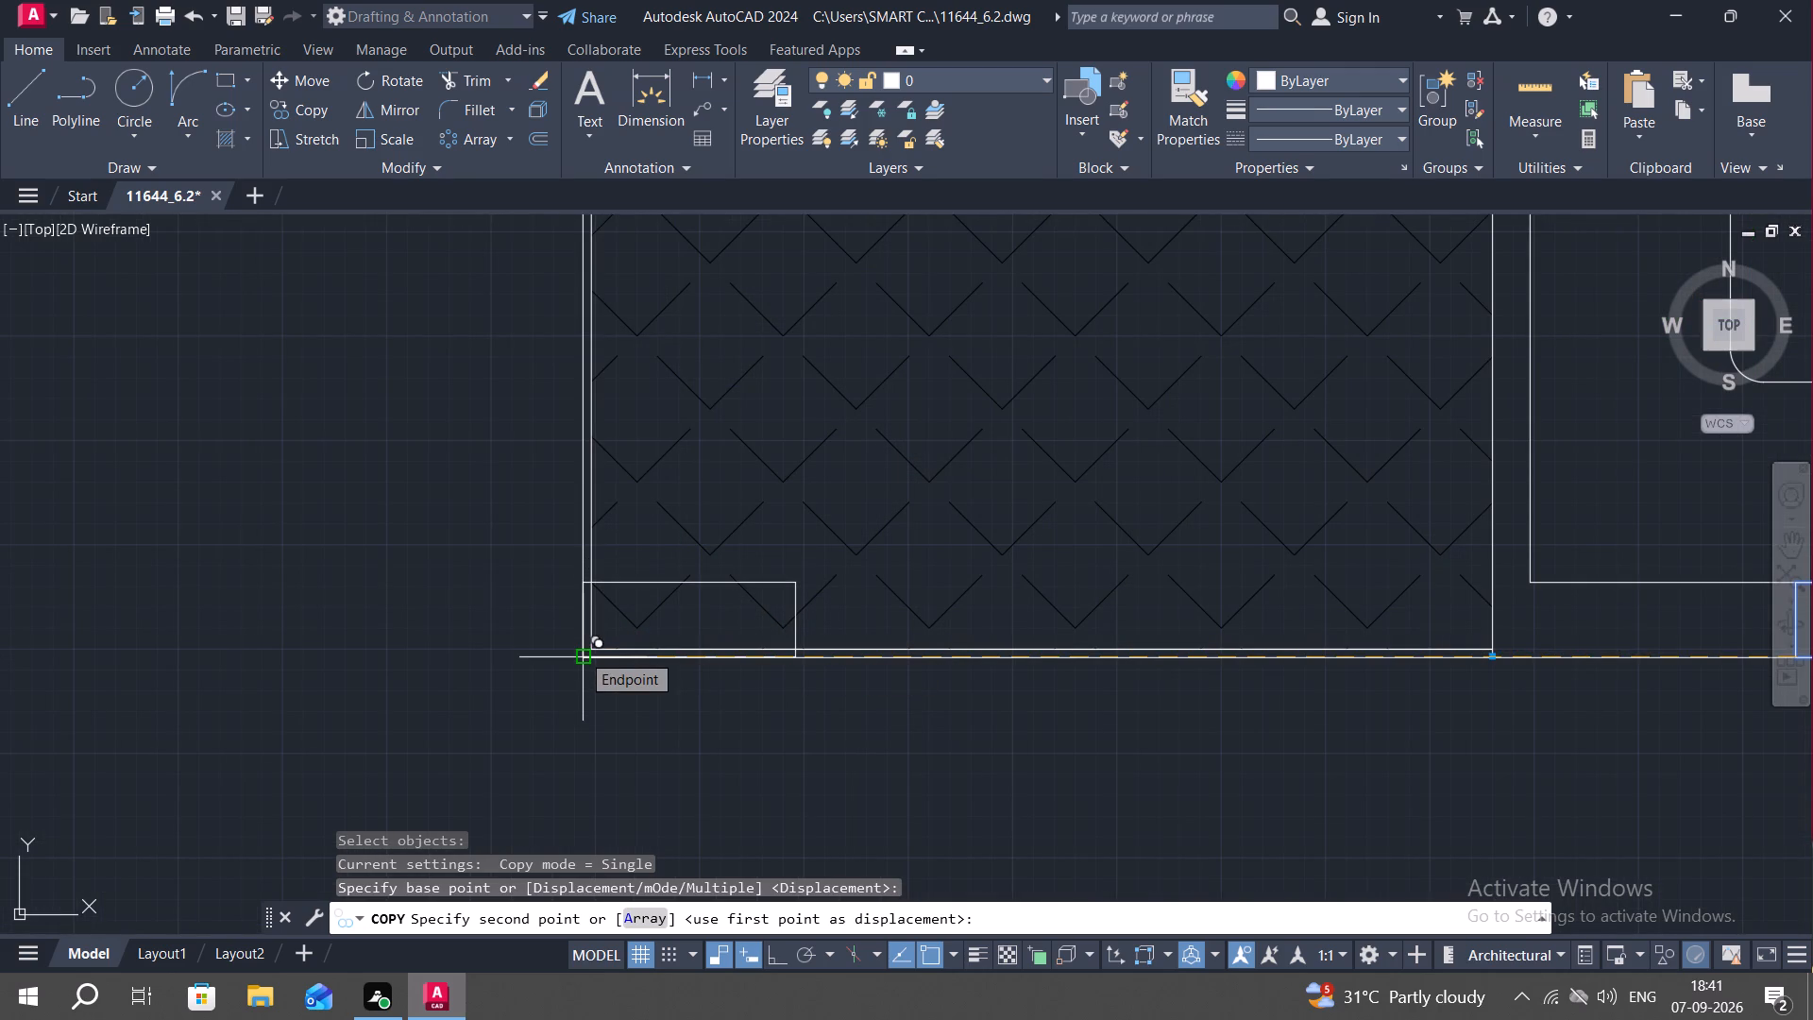
{"action": "key", "text": "Escape"}
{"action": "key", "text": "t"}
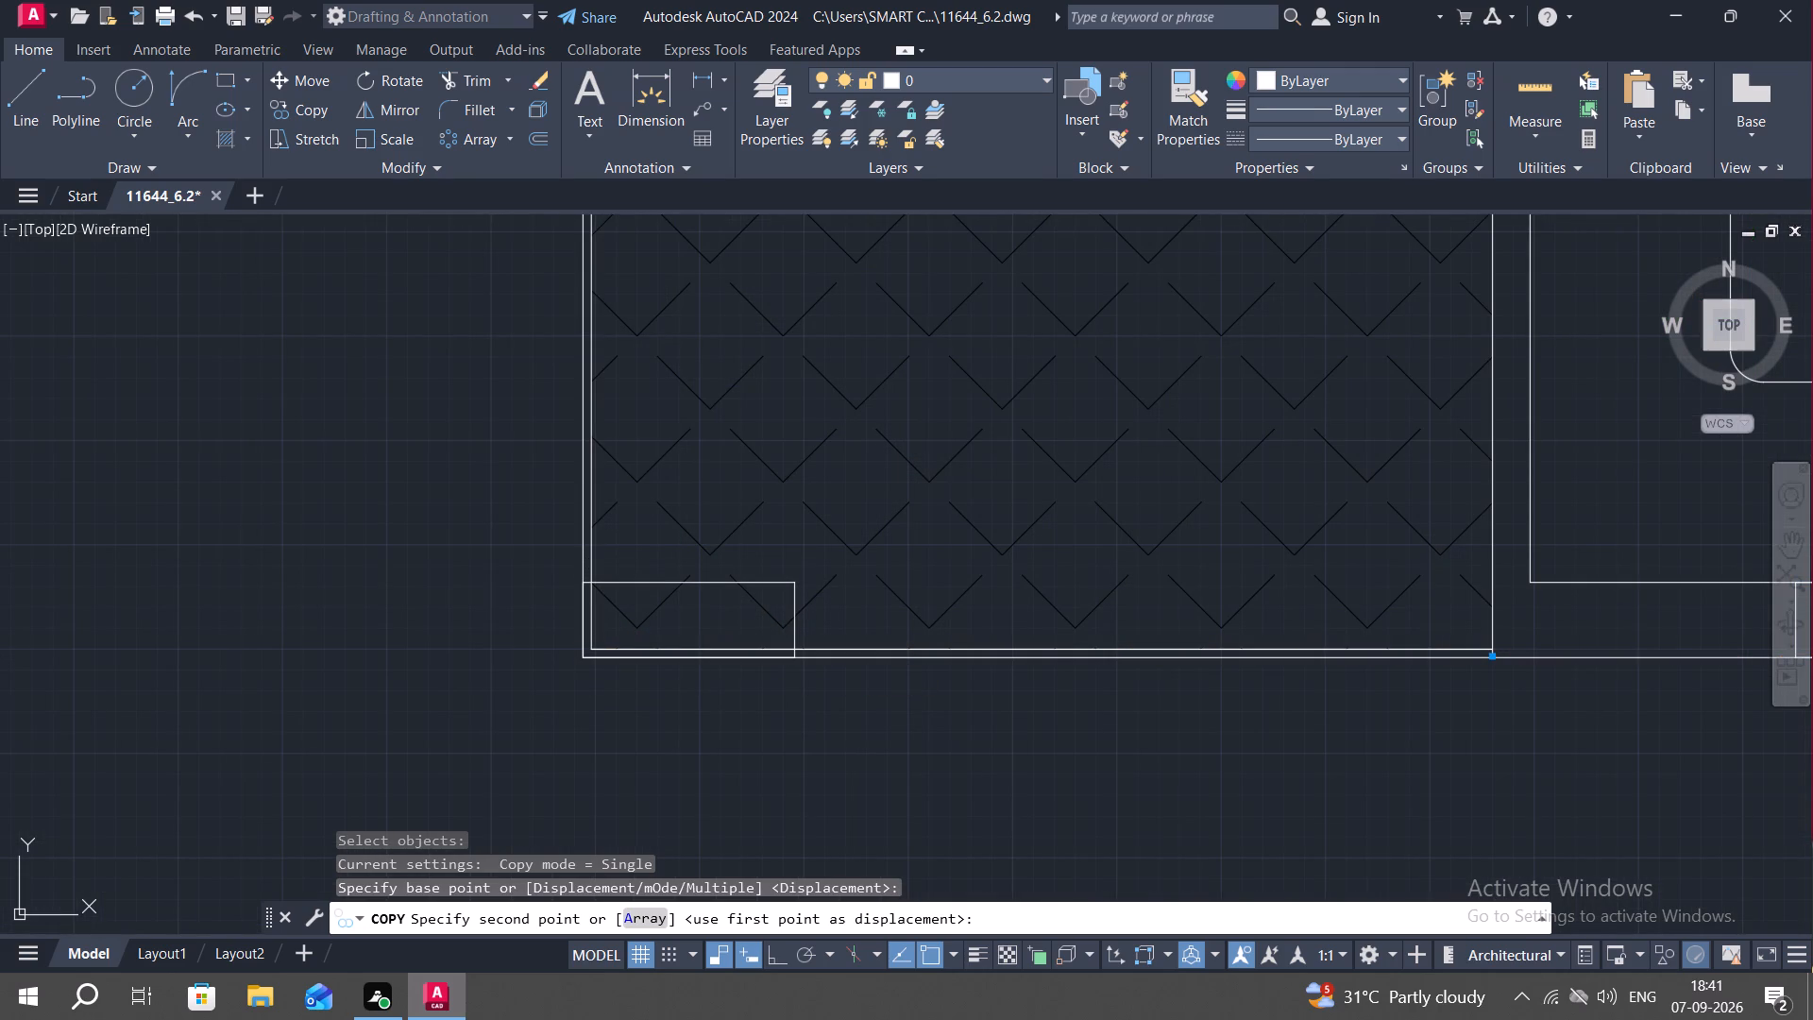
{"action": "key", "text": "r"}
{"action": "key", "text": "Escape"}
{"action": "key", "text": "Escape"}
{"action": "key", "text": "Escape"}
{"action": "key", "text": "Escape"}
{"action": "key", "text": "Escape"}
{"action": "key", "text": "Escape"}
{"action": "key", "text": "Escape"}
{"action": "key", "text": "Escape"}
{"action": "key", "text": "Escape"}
Trim away the inner wall lines and the hatch lines inside the copied column at the hatched room's lower-left corner.
{"action": "key", "text": "Escape"}
{"action": "key", "text": "t"}
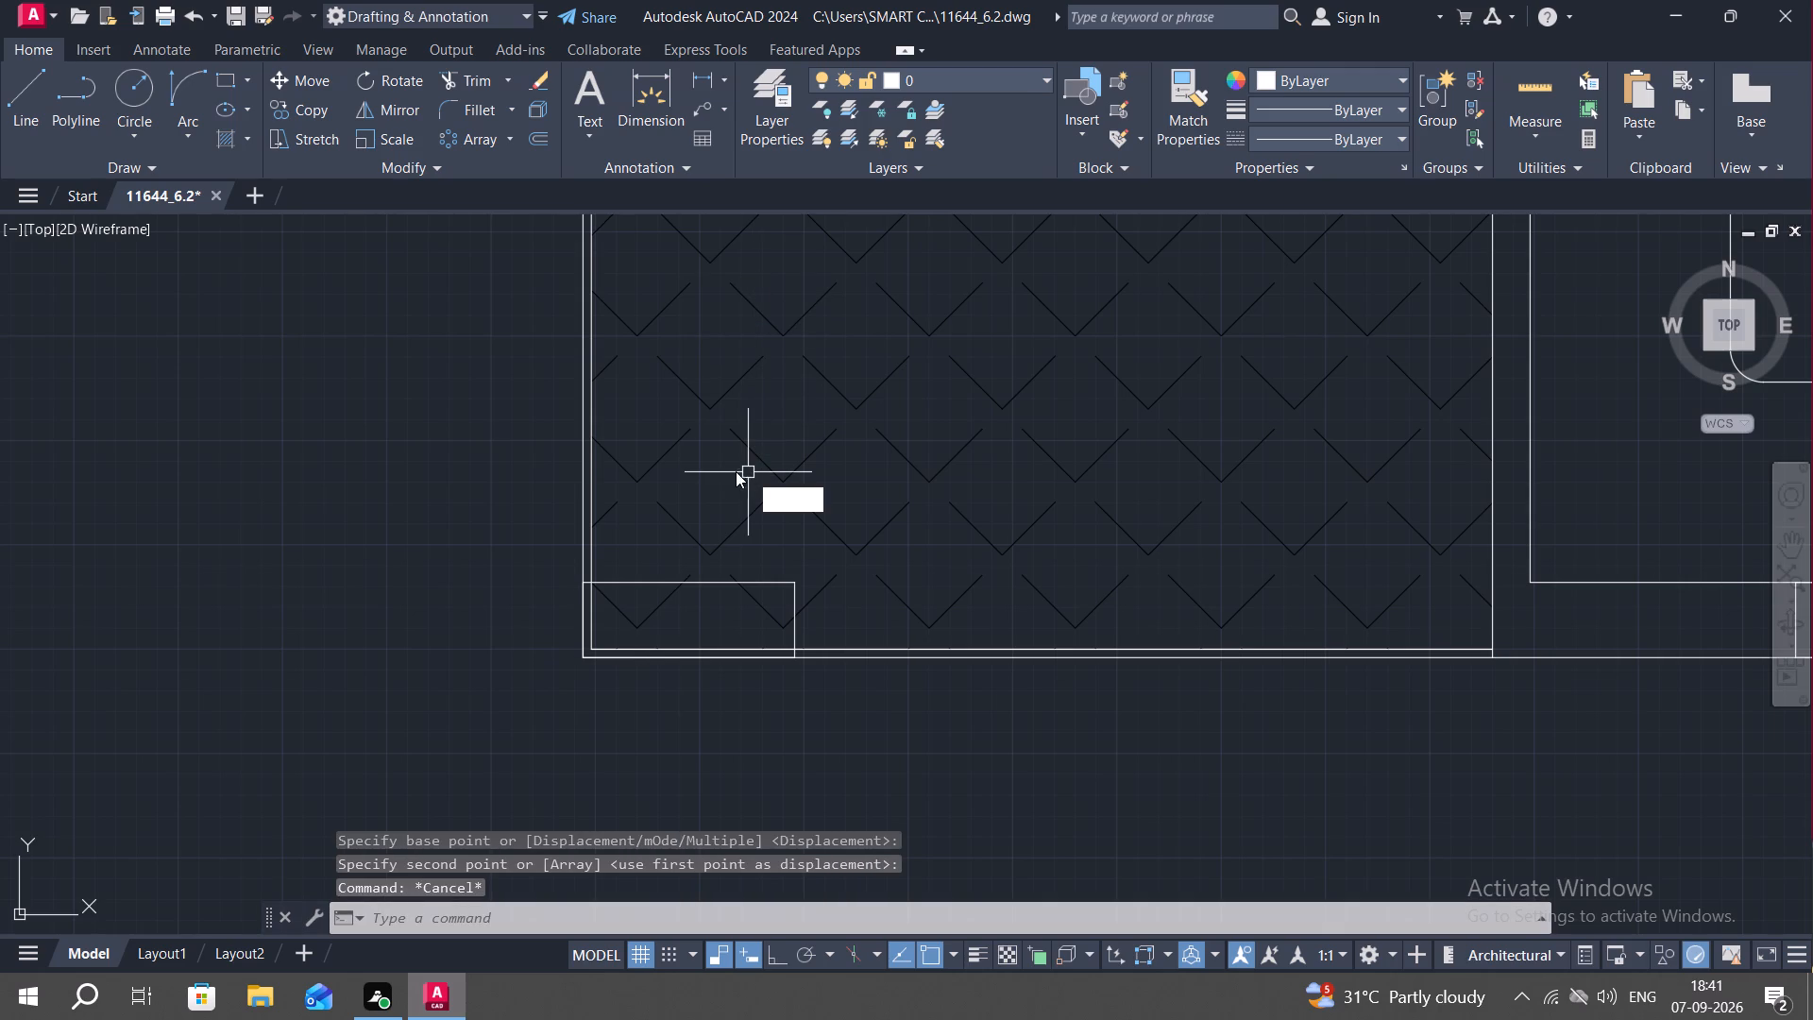
{"action": "key", "text": "r"}
{"action": "key", "text": "space"}
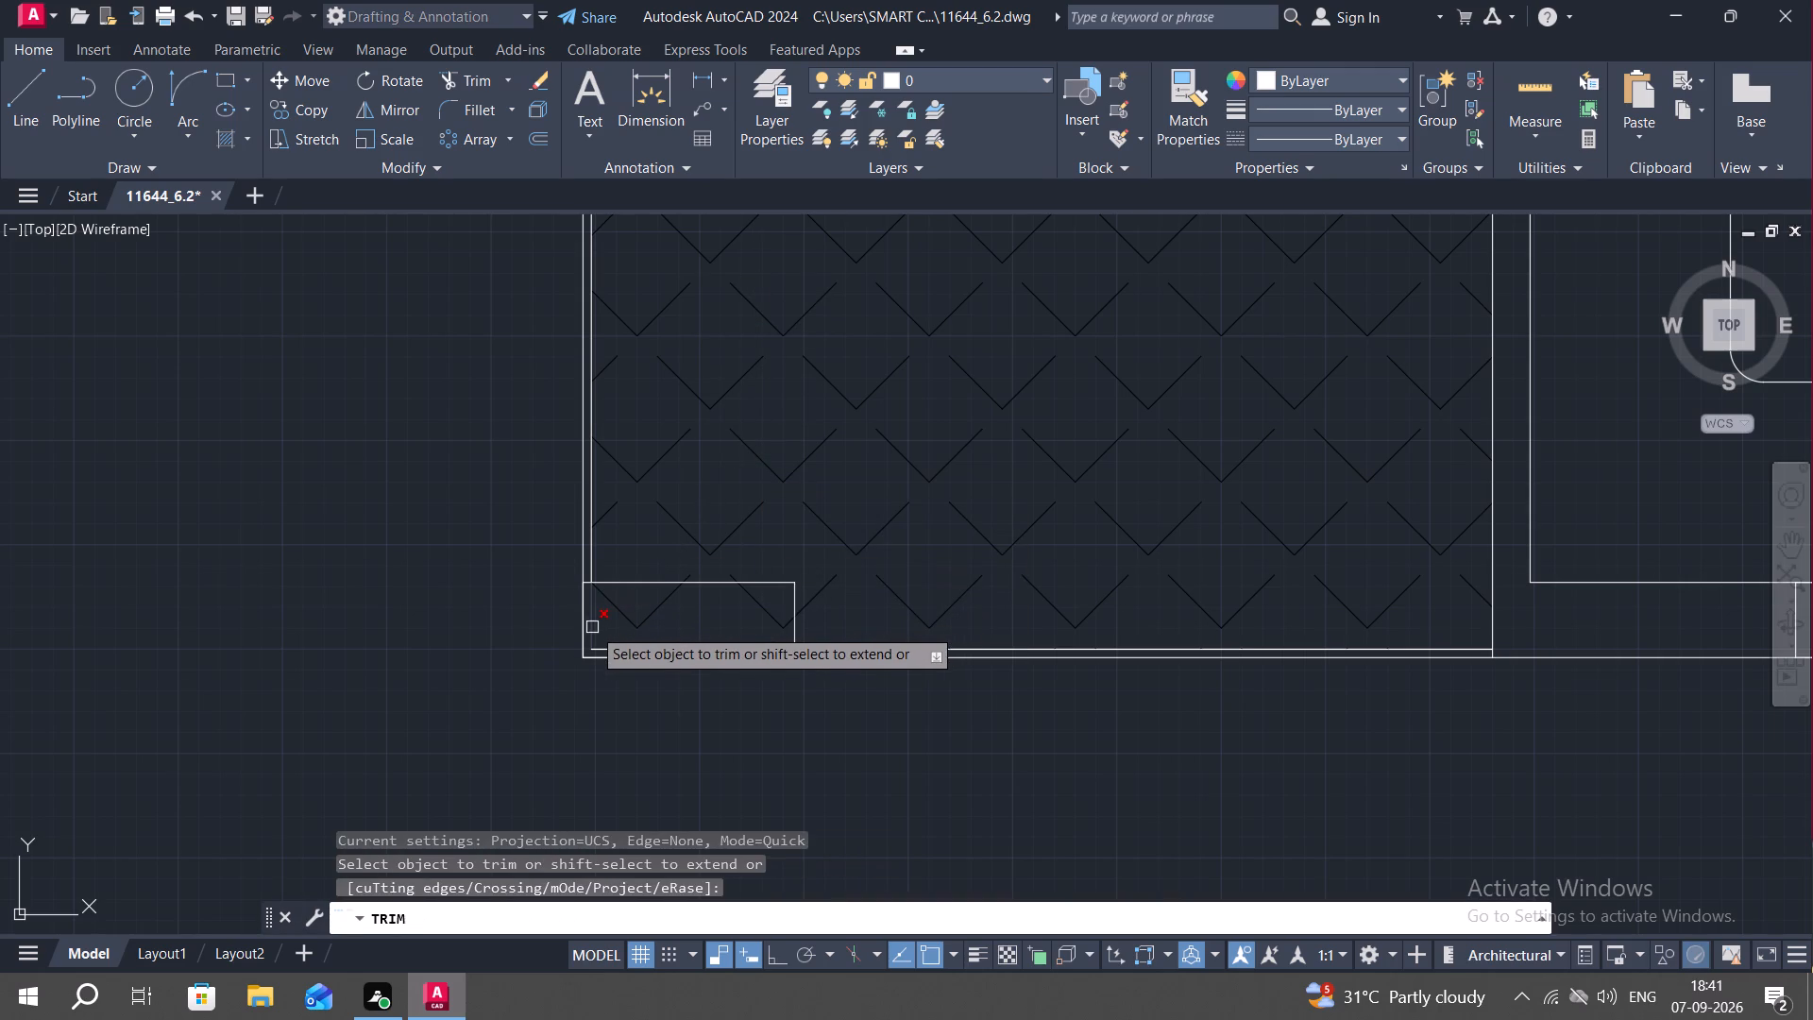
{"action": "left_click", "coordinate": [592, 627]}
{"action": "left_click", "coordinate": [624, 613]}
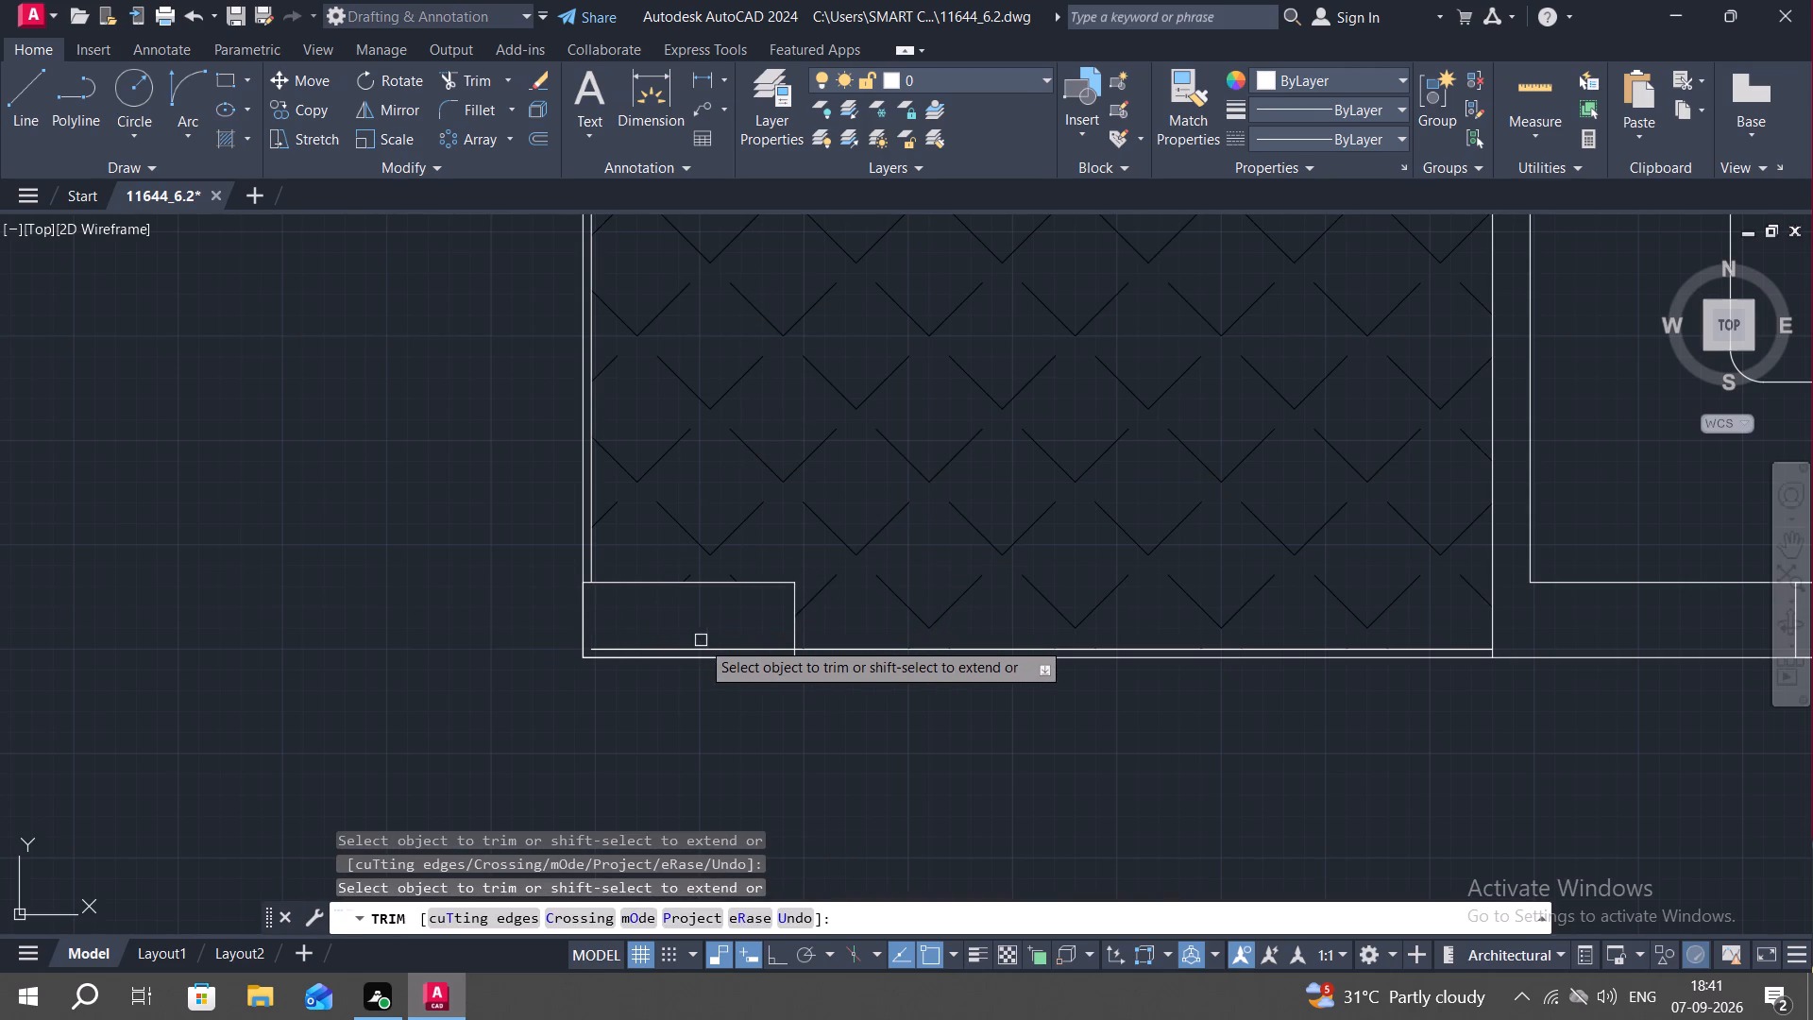
{"action": "scroll", "coordinate": [699, 649], "scroll_direction": "up", "scroll_amount": 3}
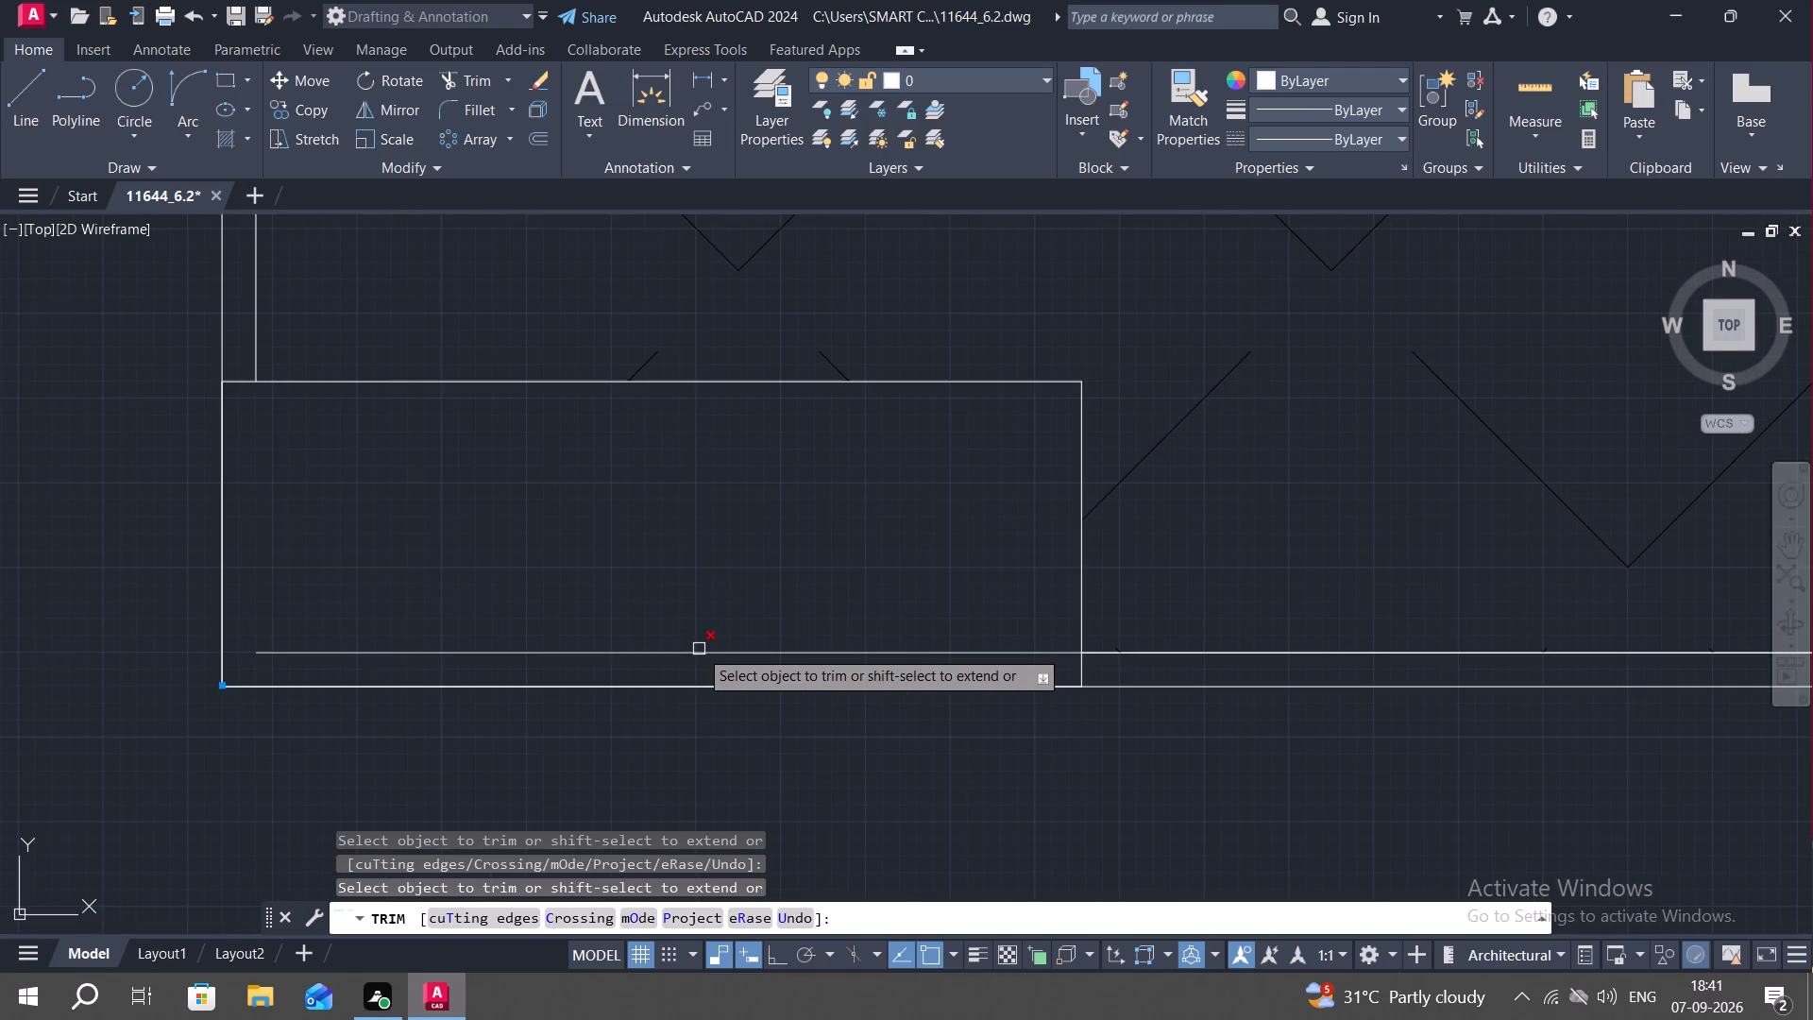
{"action": "left_click", "coordinate": [699, 648]}
{"action": "left_click", "coordinate": [706, 650]}
{"action": "key", "text": "Escape"}
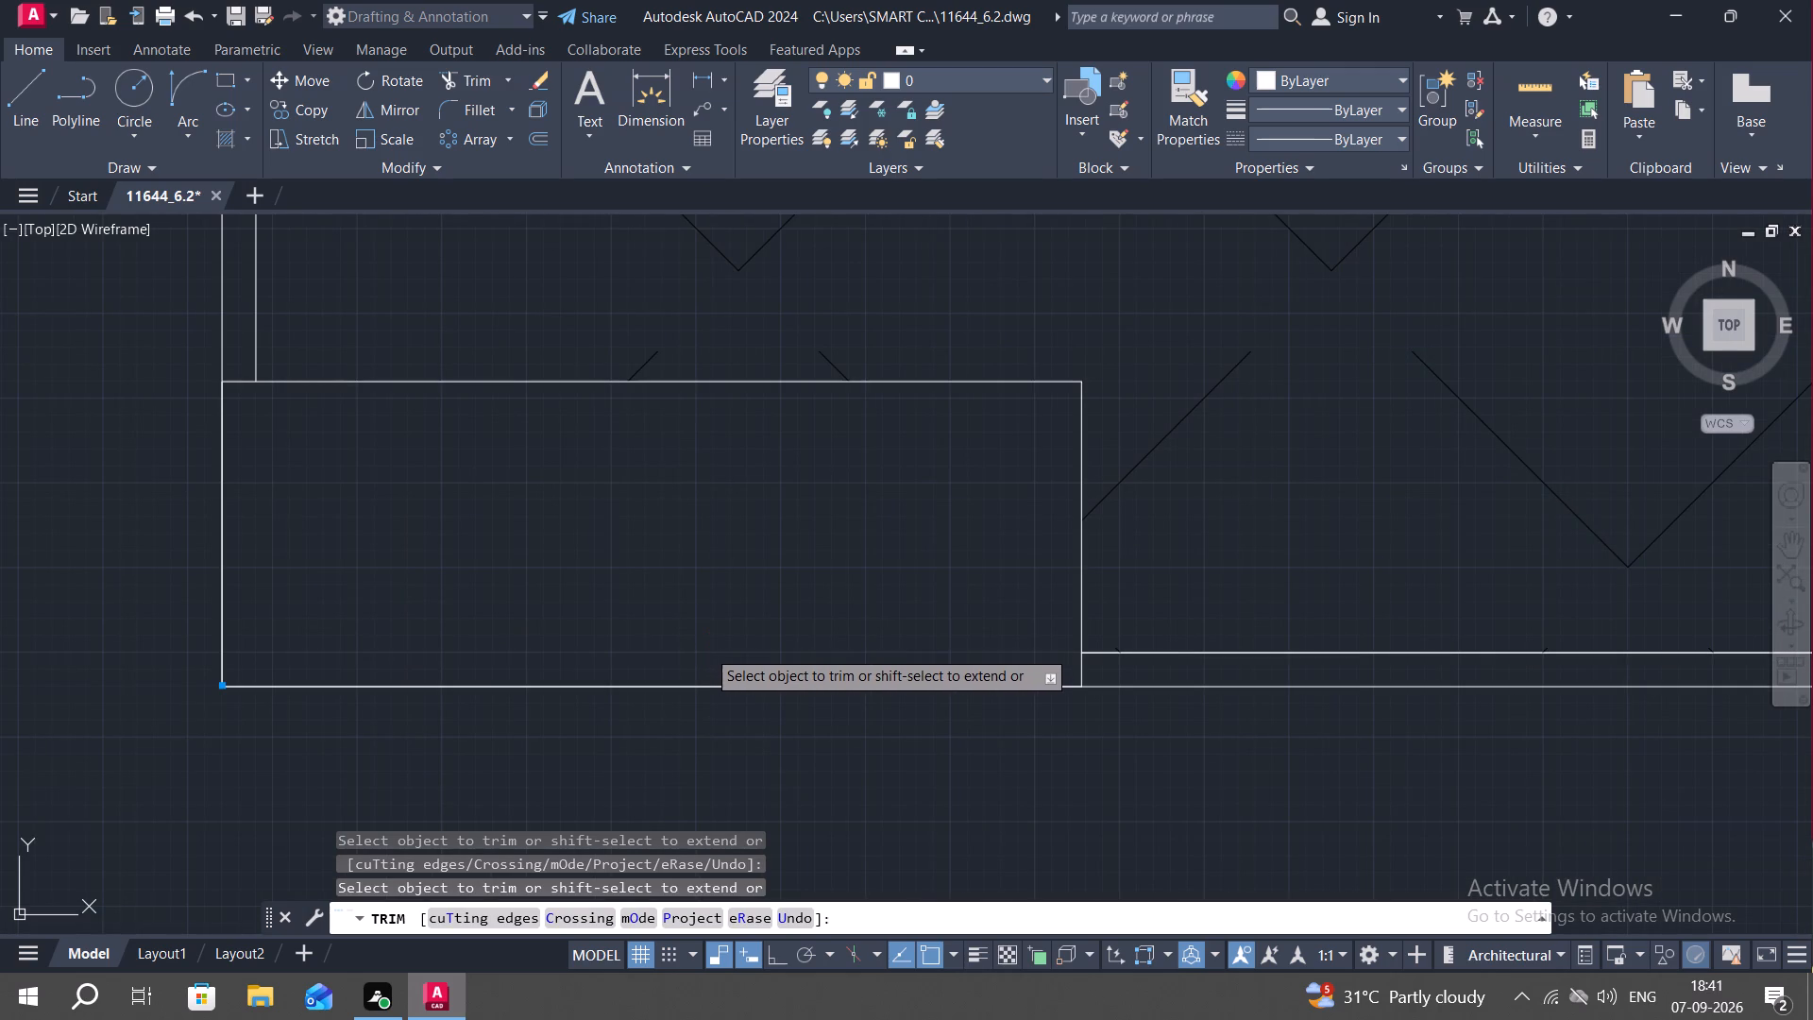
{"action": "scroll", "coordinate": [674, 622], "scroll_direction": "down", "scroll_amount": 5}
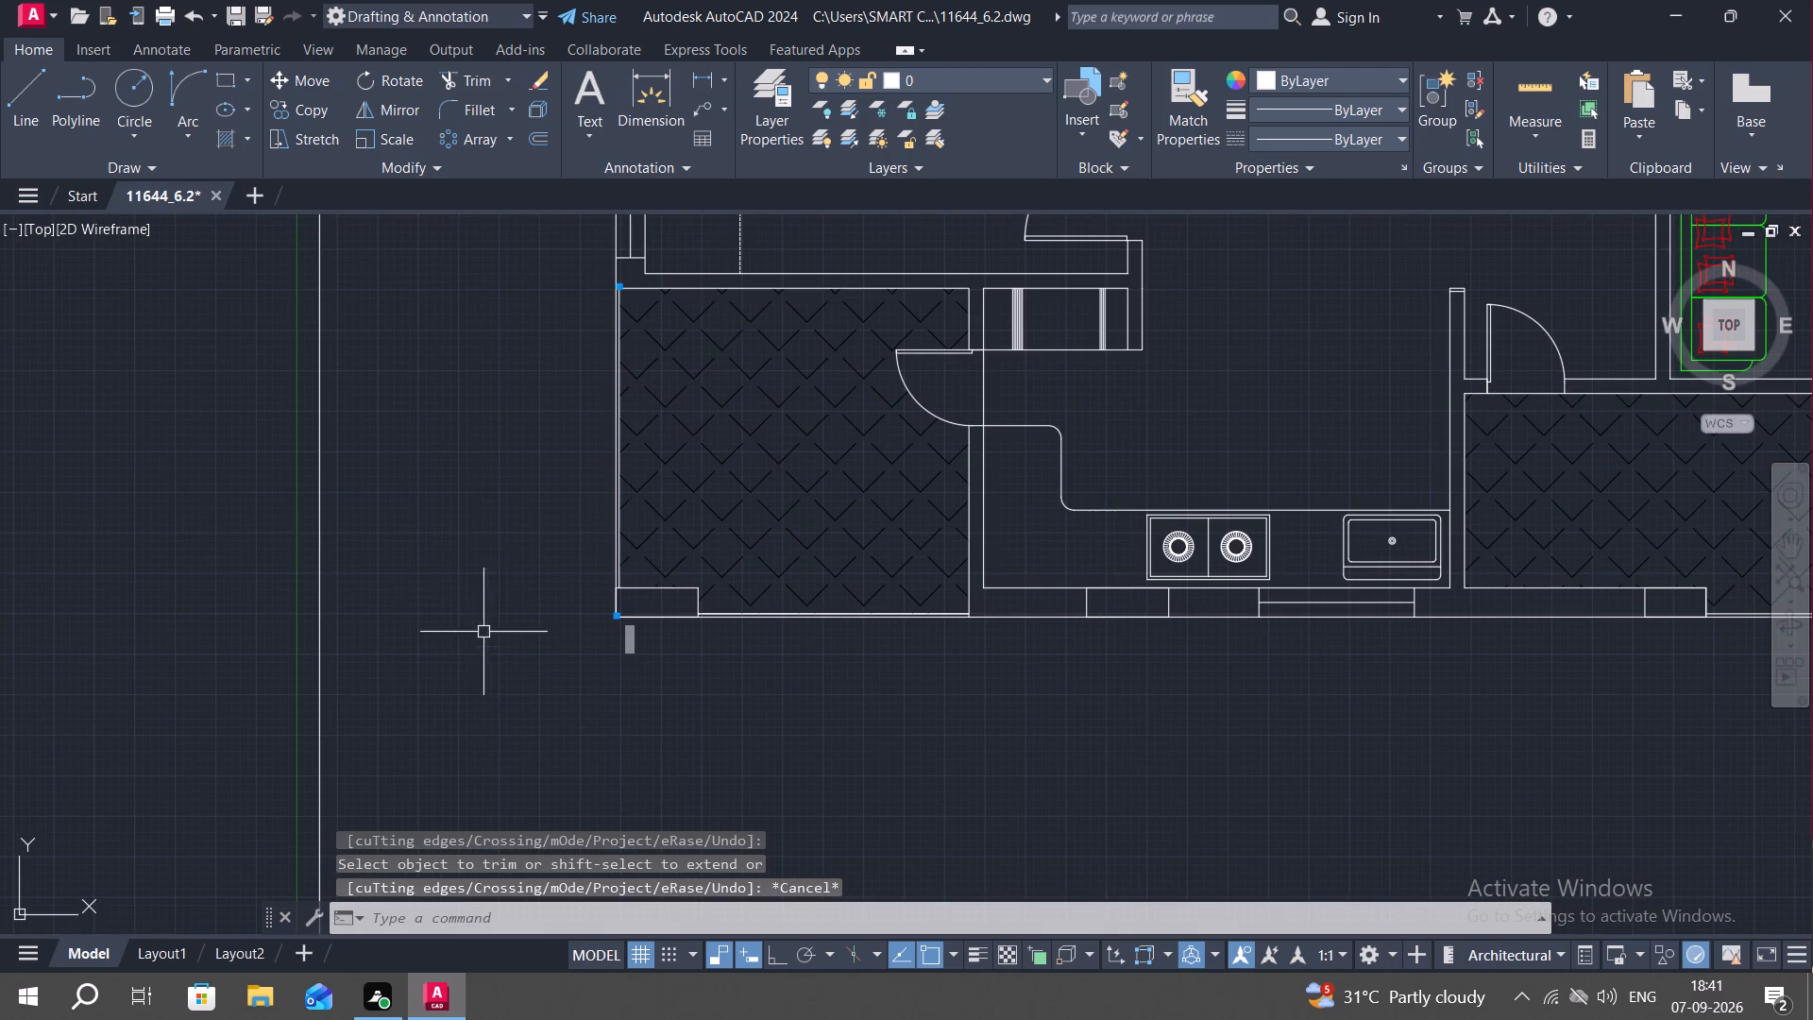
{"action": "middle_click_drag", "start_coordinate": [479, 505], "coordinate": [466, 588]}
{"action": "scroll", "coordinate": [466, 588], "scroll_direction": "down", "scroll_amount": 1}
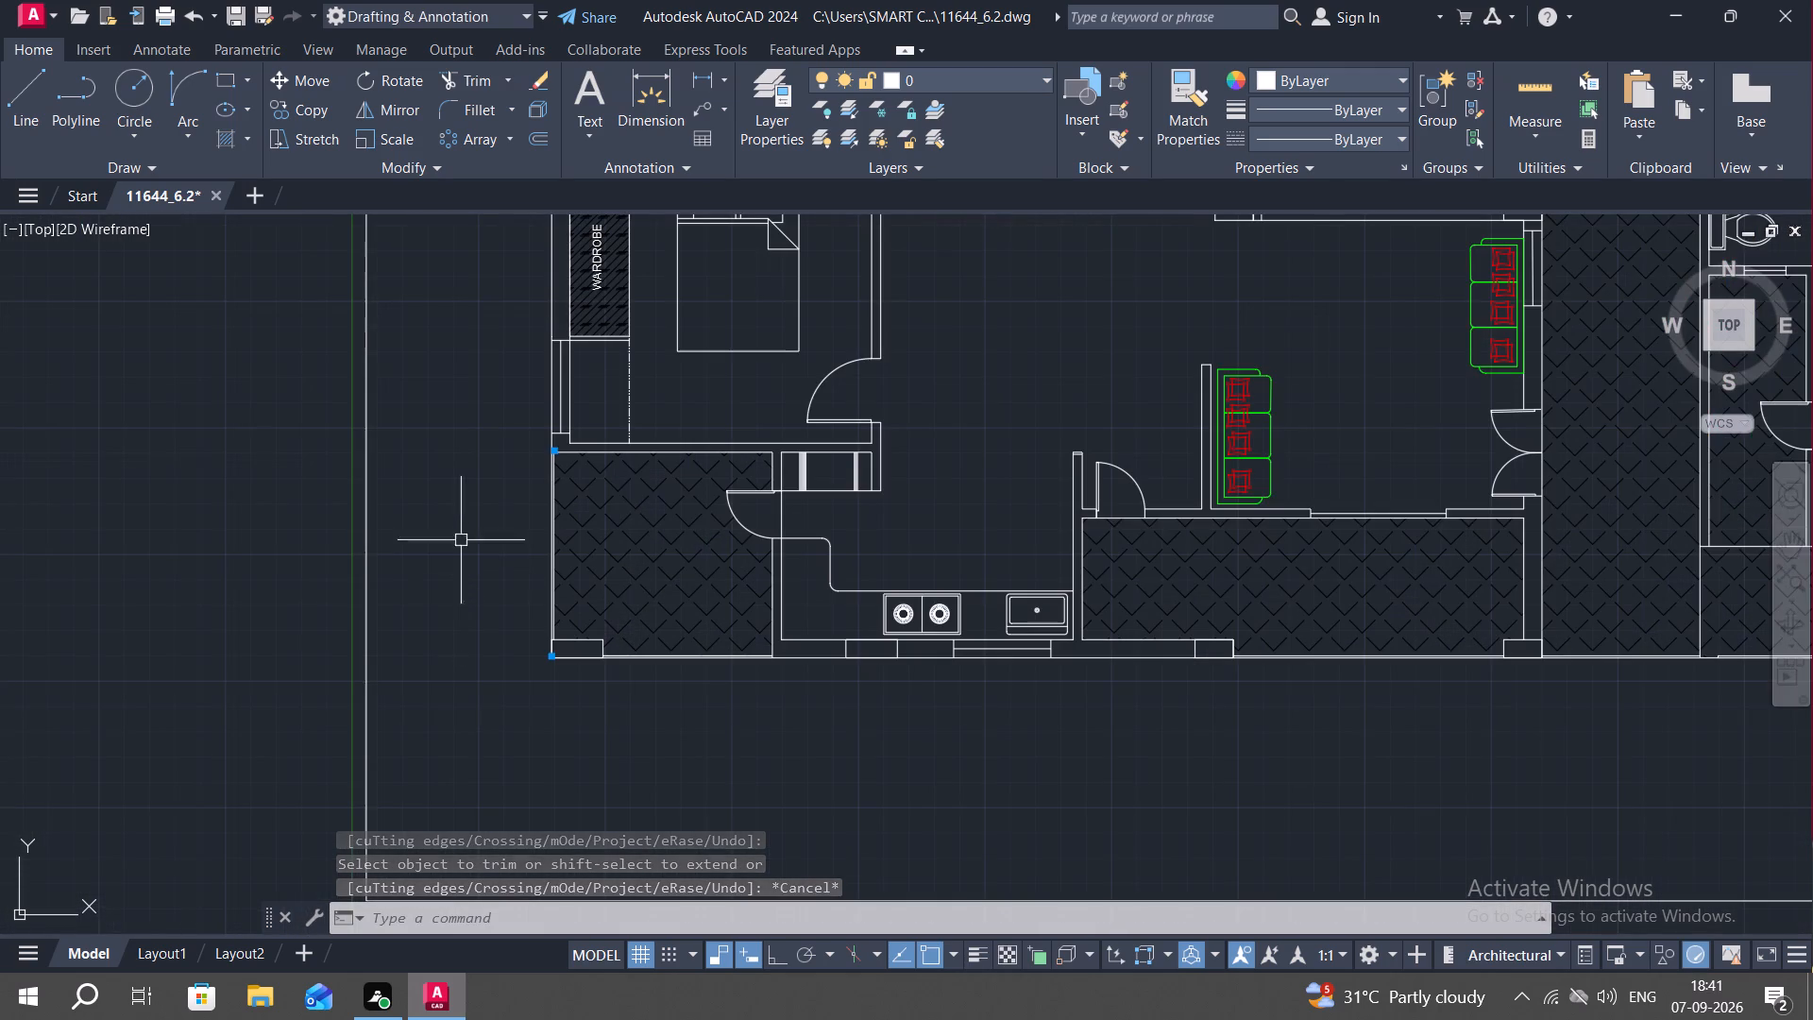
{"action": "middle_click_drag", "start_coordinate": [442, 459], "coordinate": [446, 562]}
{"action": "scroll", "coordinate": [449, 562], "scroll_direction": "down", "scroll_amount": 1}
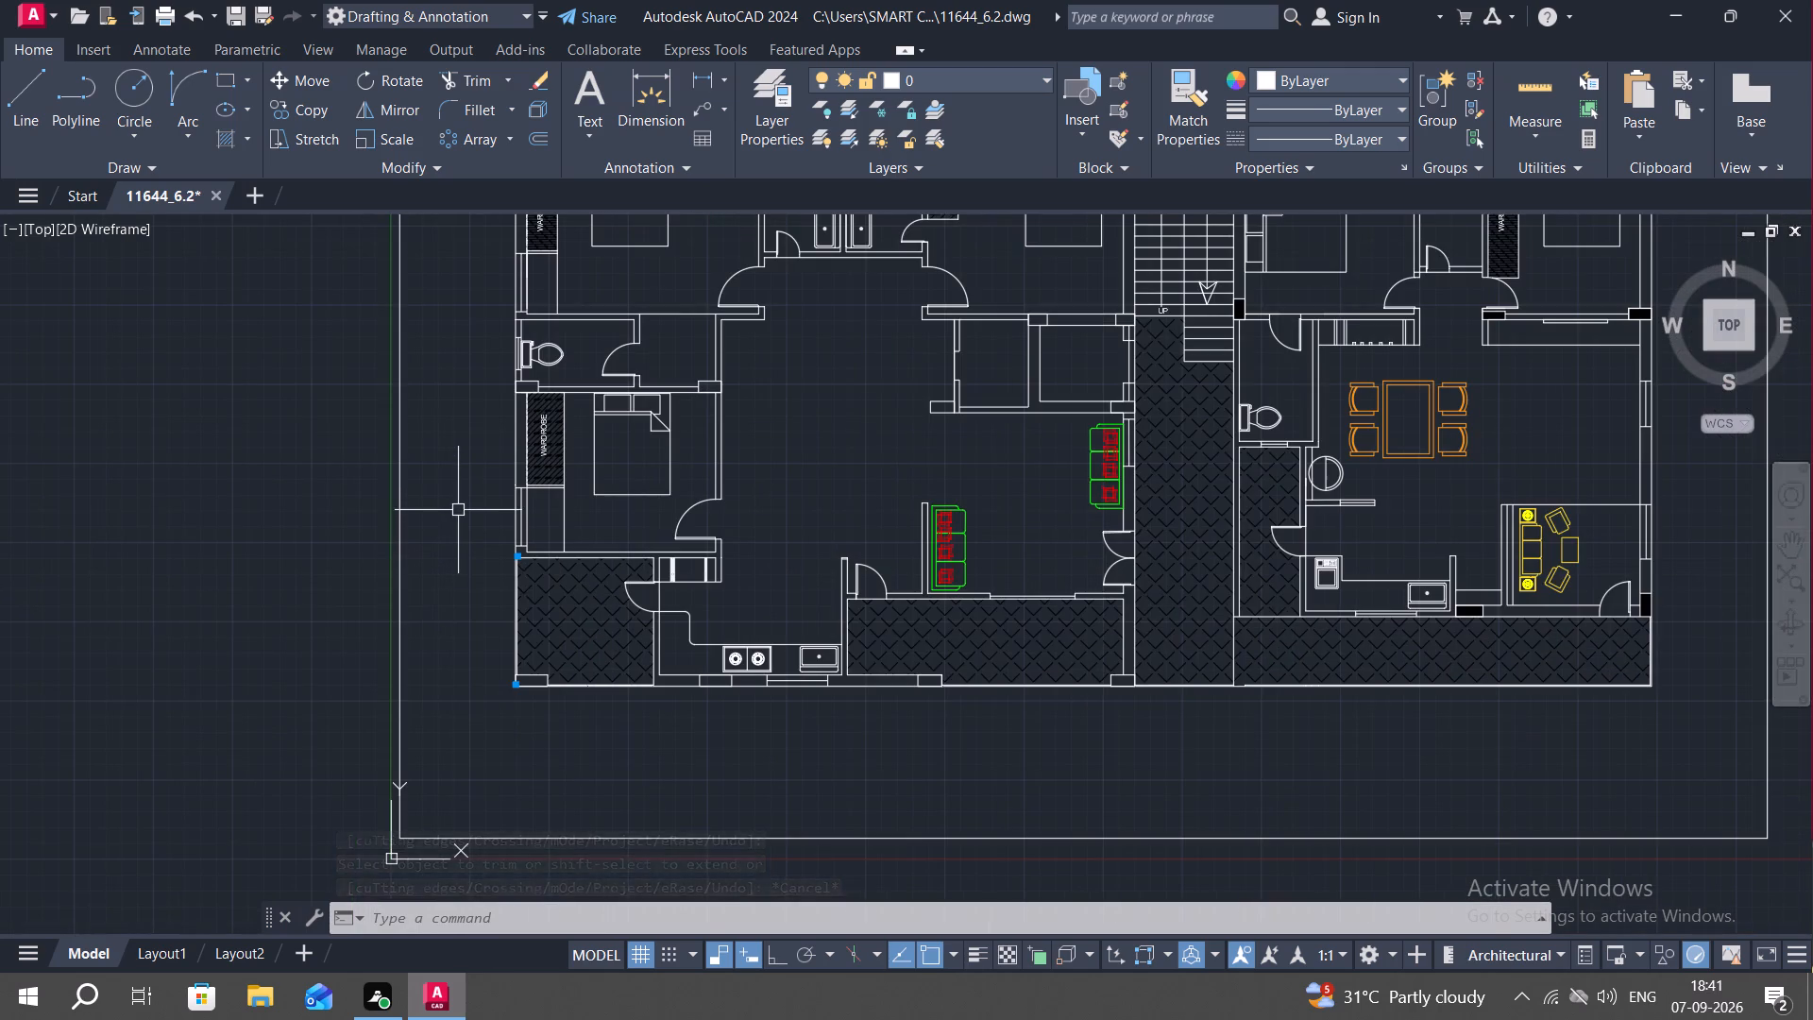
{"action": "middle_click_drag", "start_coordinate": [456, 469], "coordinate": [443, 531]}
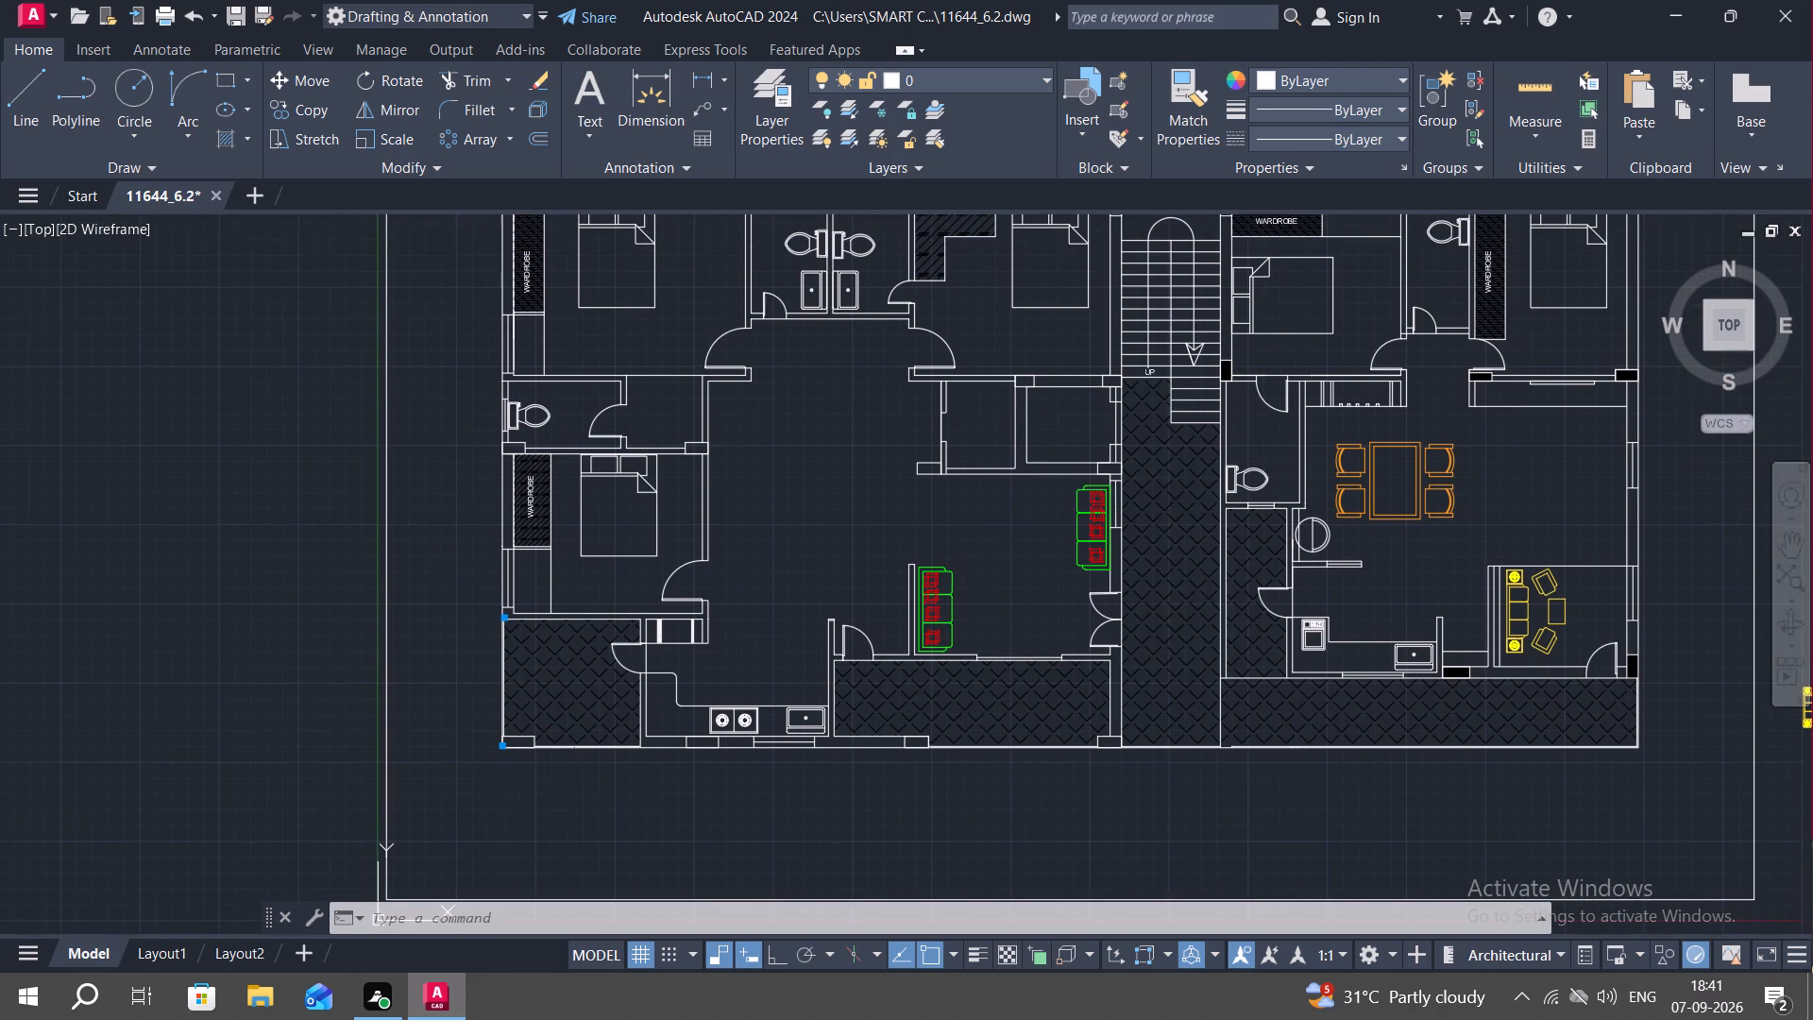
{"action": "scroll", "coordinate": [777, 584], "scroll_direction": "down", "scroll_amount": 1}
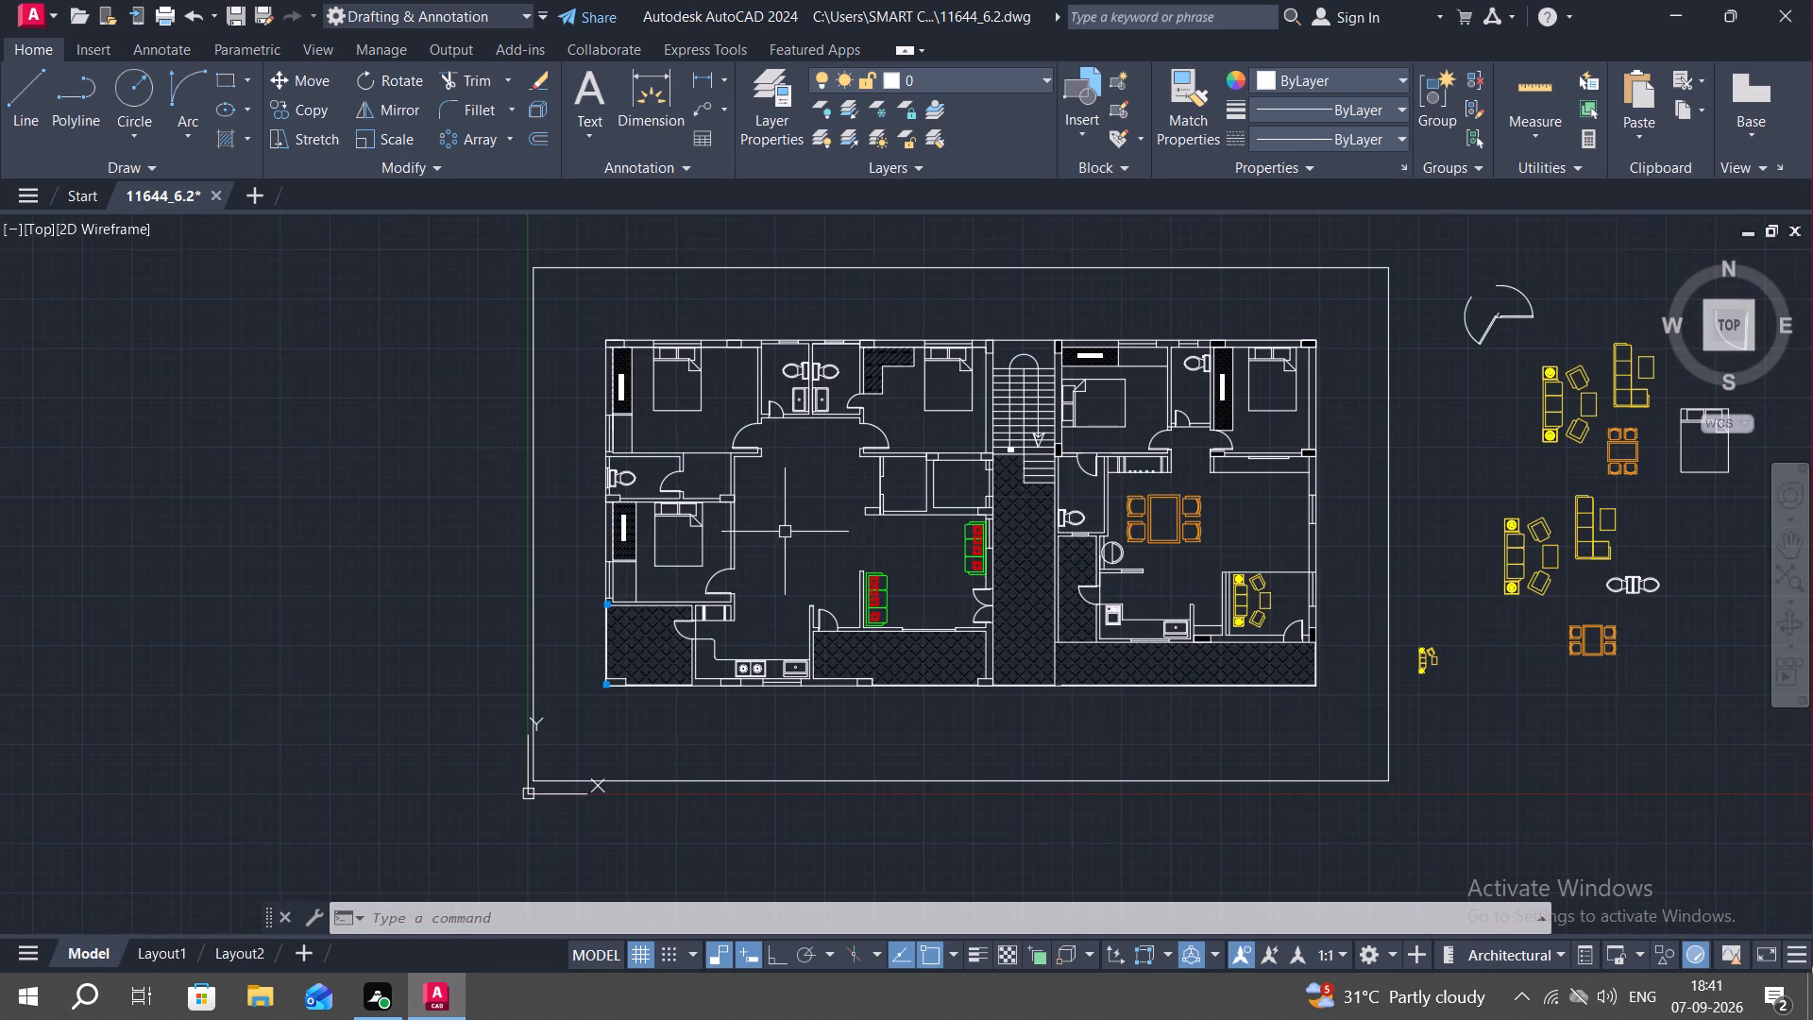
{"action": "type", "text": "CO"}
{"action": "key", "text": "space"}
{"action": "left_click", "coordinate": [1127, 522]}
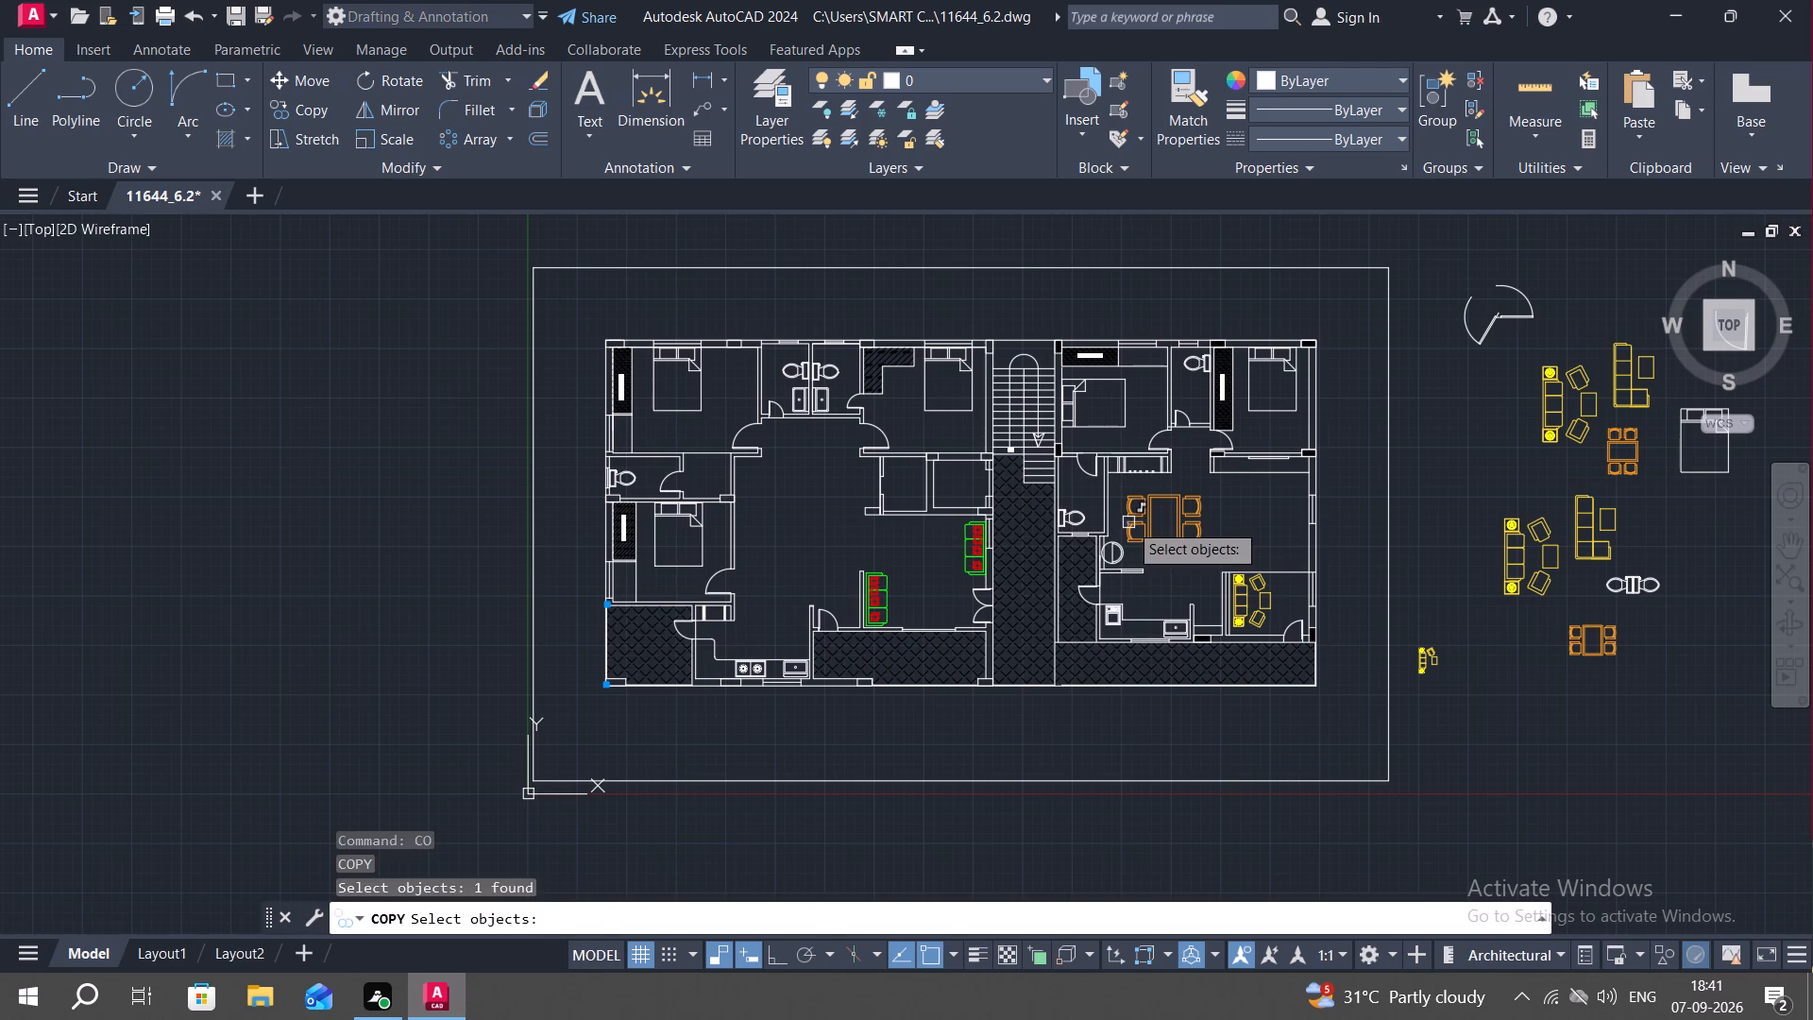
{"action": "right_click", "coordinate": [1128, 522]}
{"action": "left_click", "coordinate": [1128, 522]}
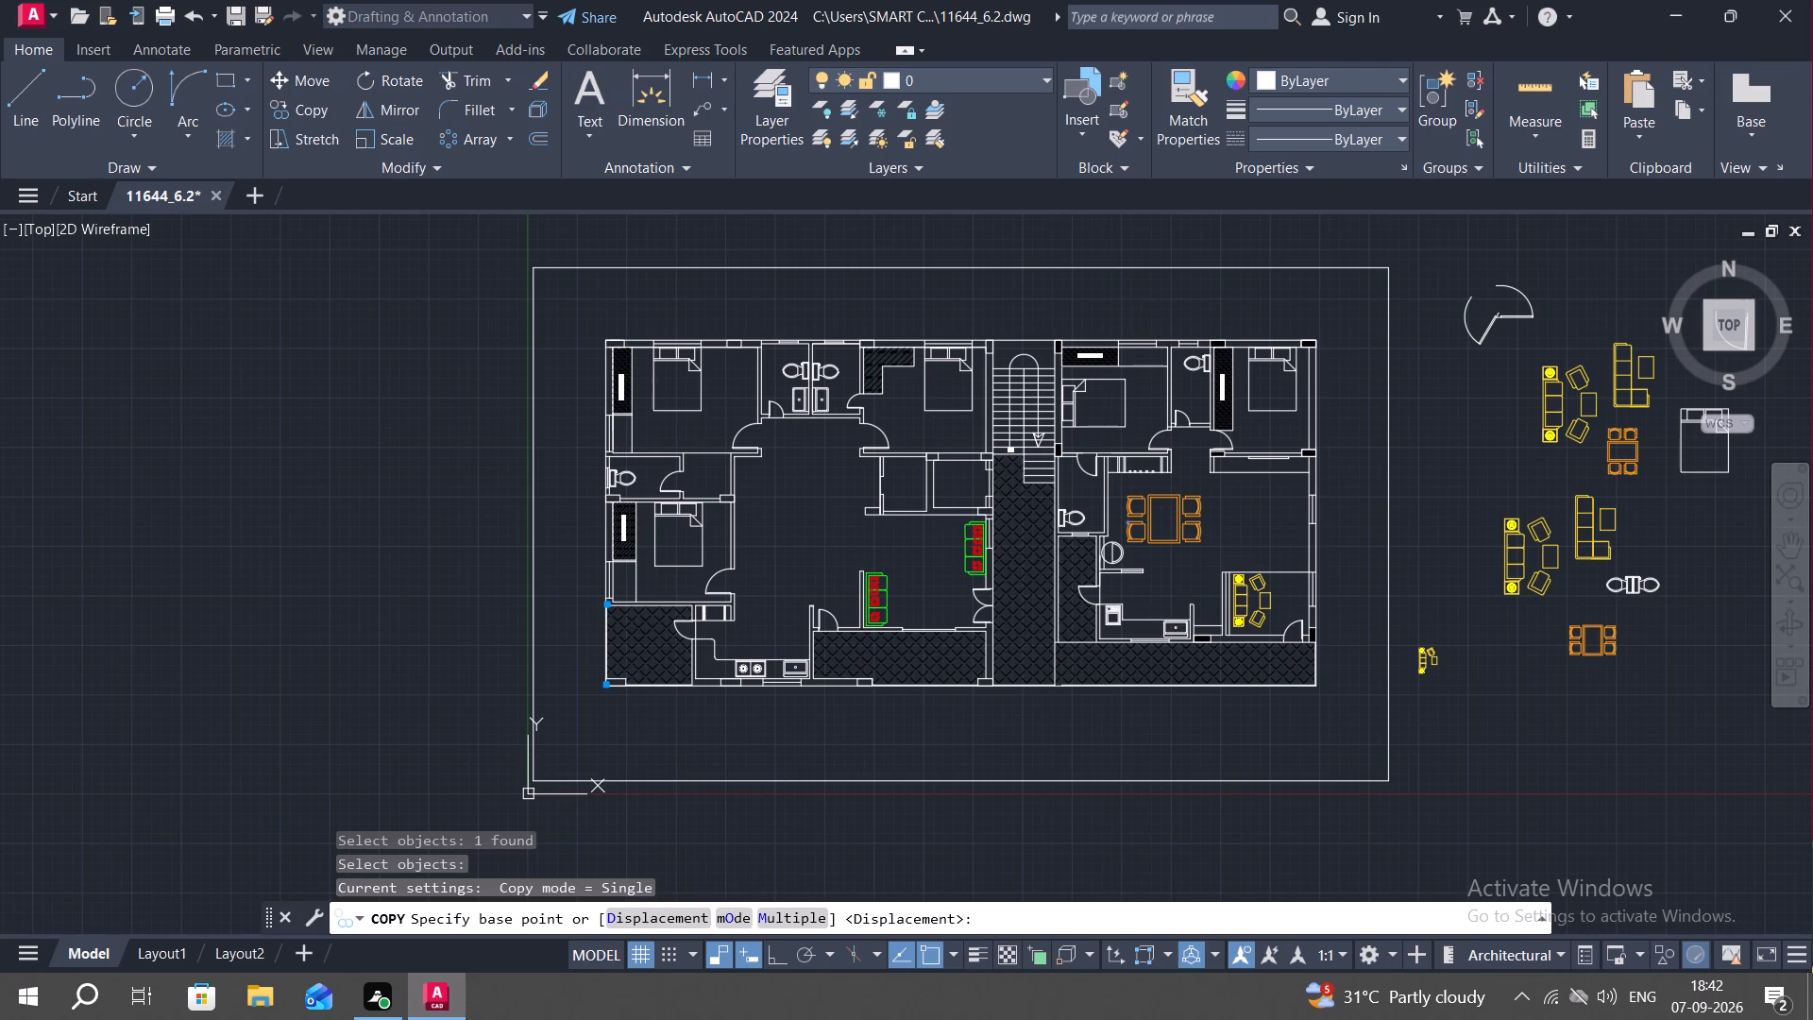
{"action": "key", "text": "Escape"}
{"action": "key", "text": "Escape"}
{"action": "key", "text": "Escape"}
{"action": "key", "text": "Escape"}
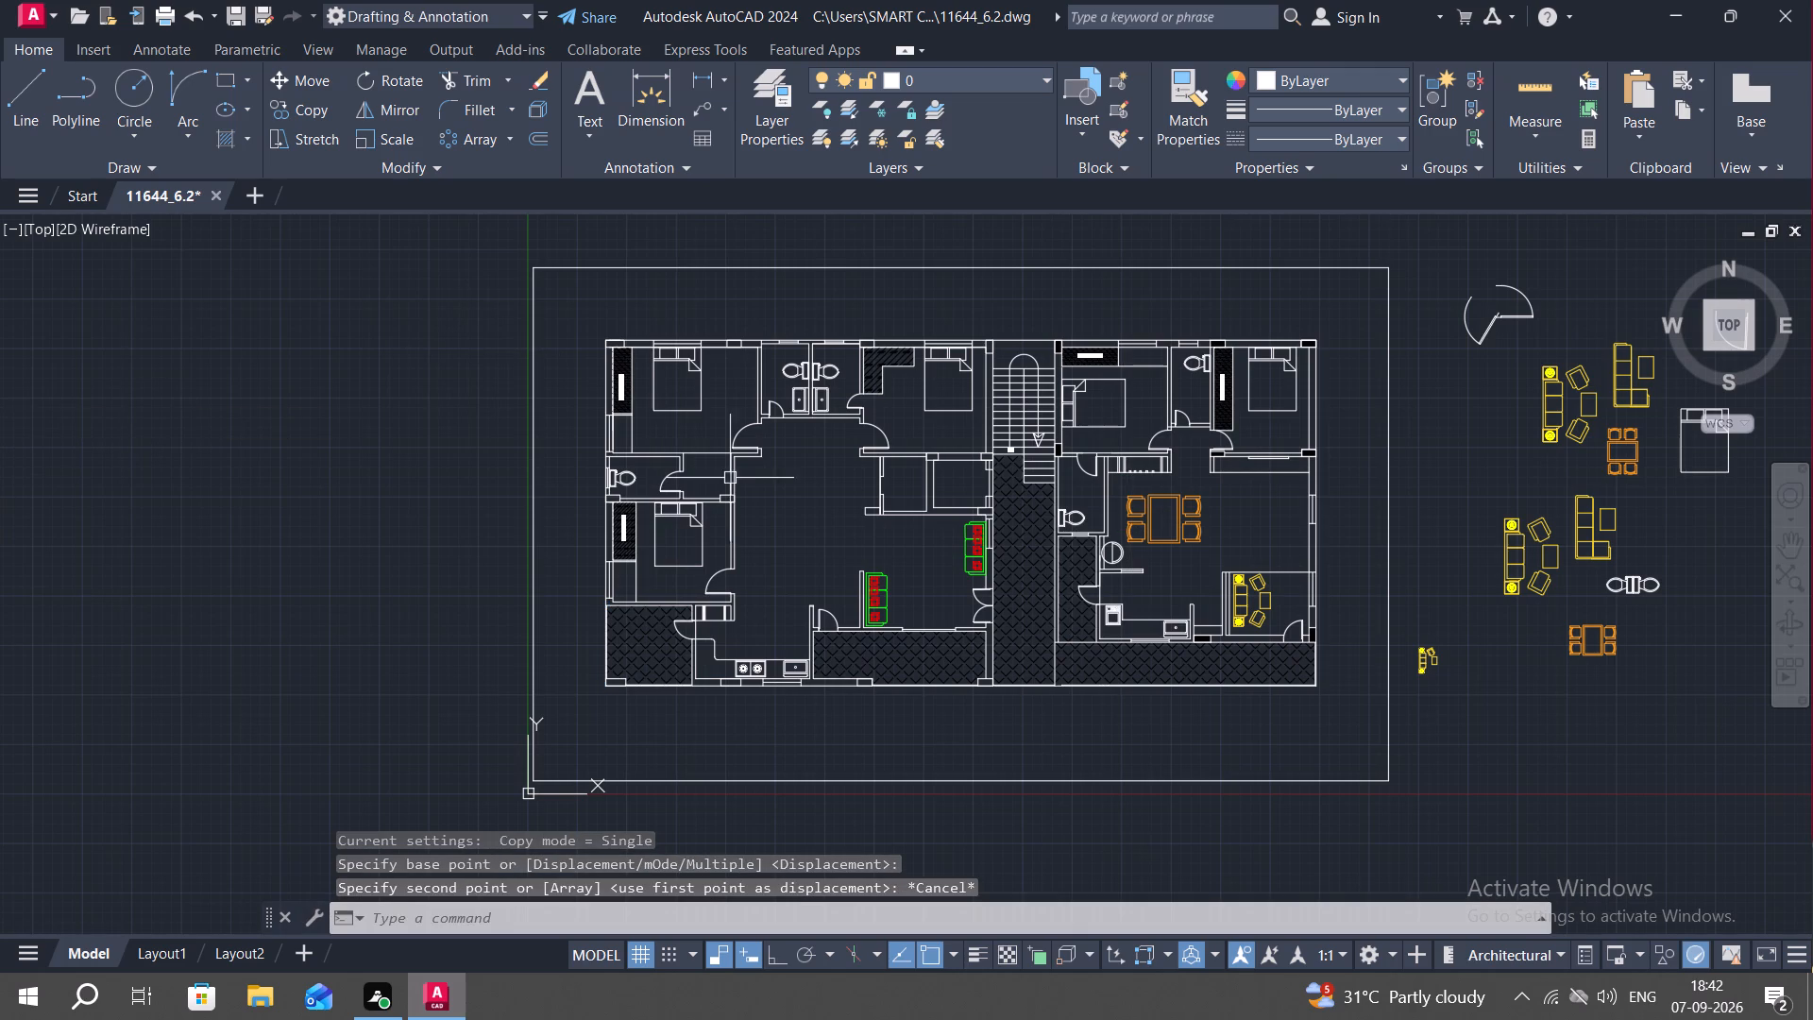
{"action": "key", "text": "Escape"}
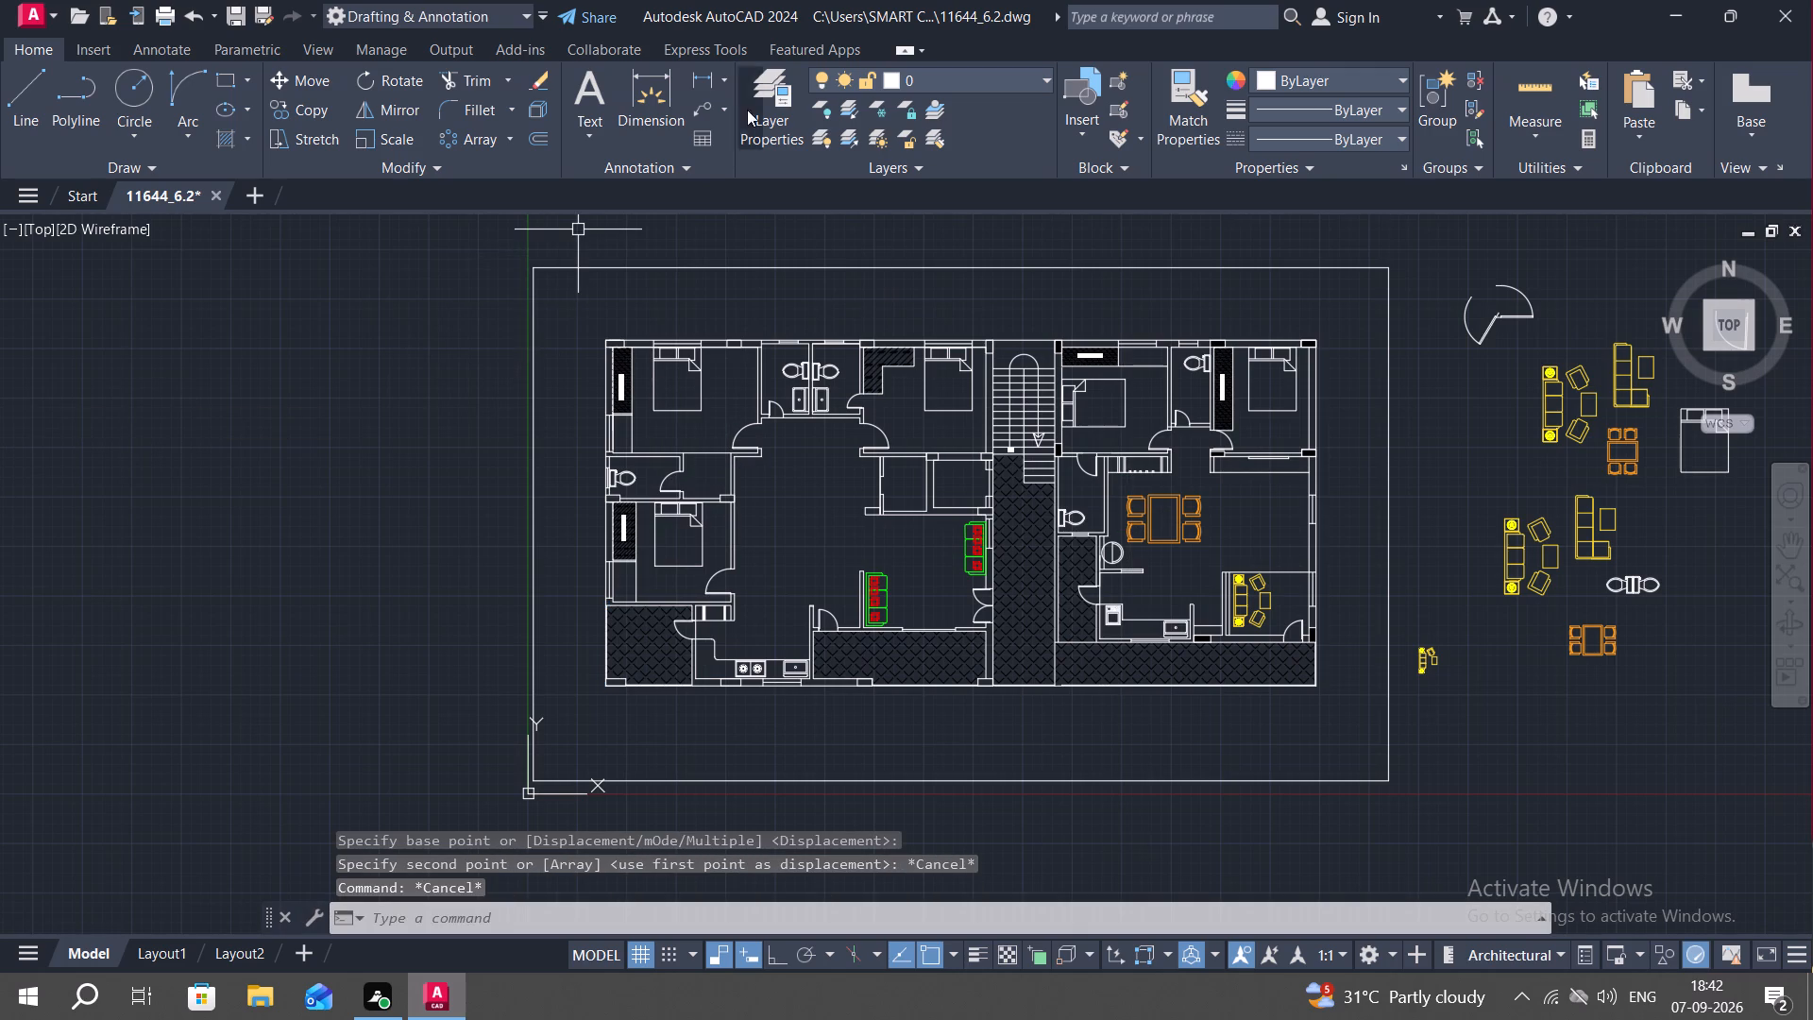
Add a vertical linear dimension between the plot boundary's top line and the building's top outer wall.
{"action": "left_click", "coordinate": [698, 75]}
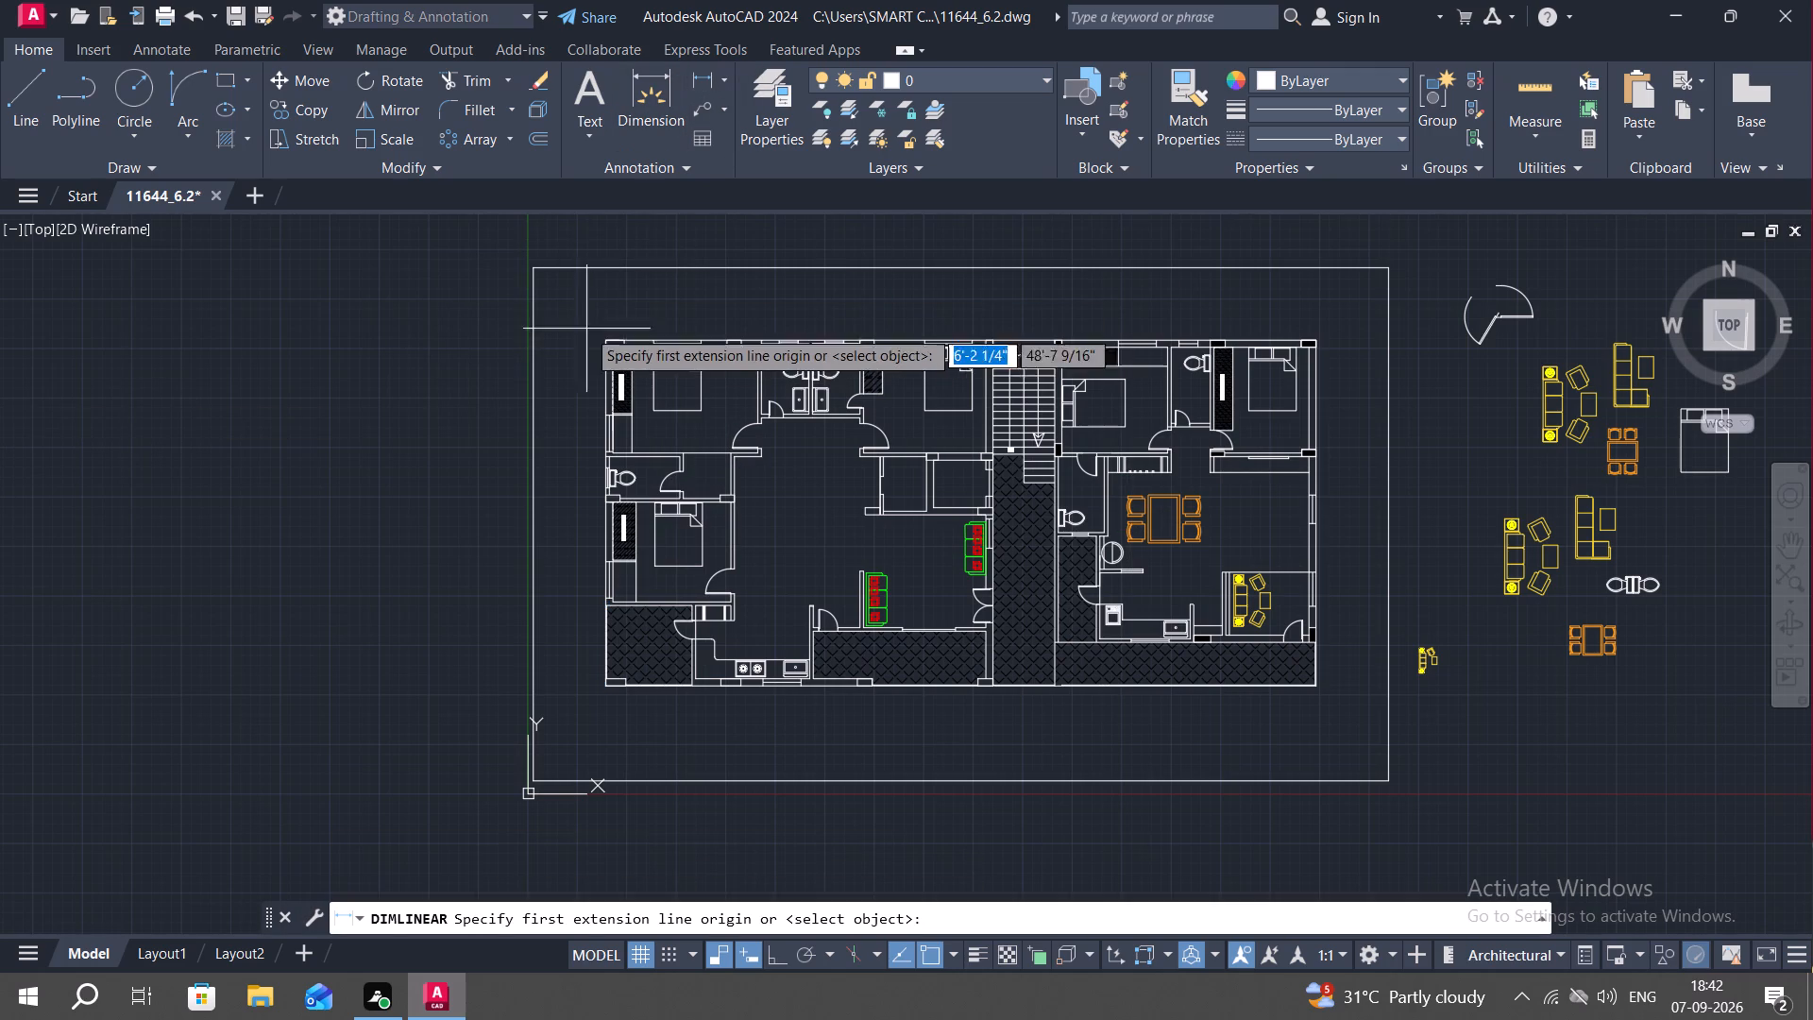
{"action": "left_click", "coordinate": [900, 265]}
{"action": "left_click", "coordinate": [901, 336]}
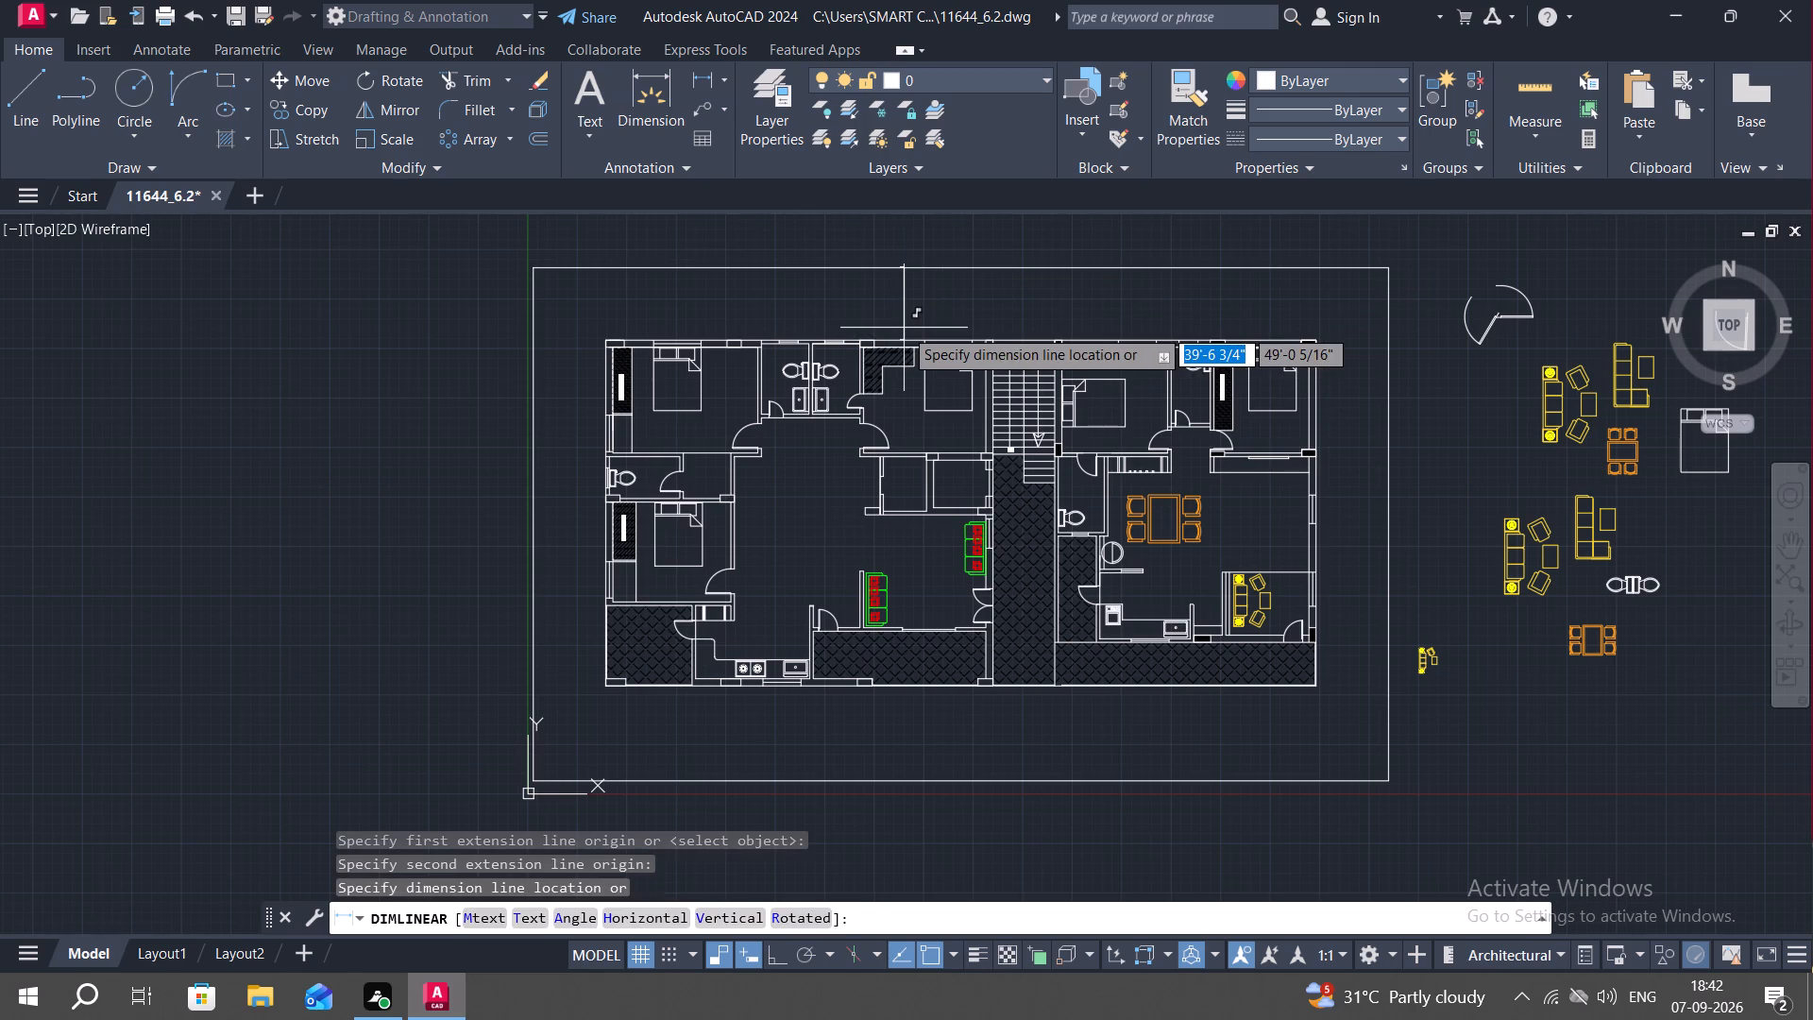
{"action": "left_click", "coordinate": [904, 328]}
{"action": "key", "text": "Escape"}
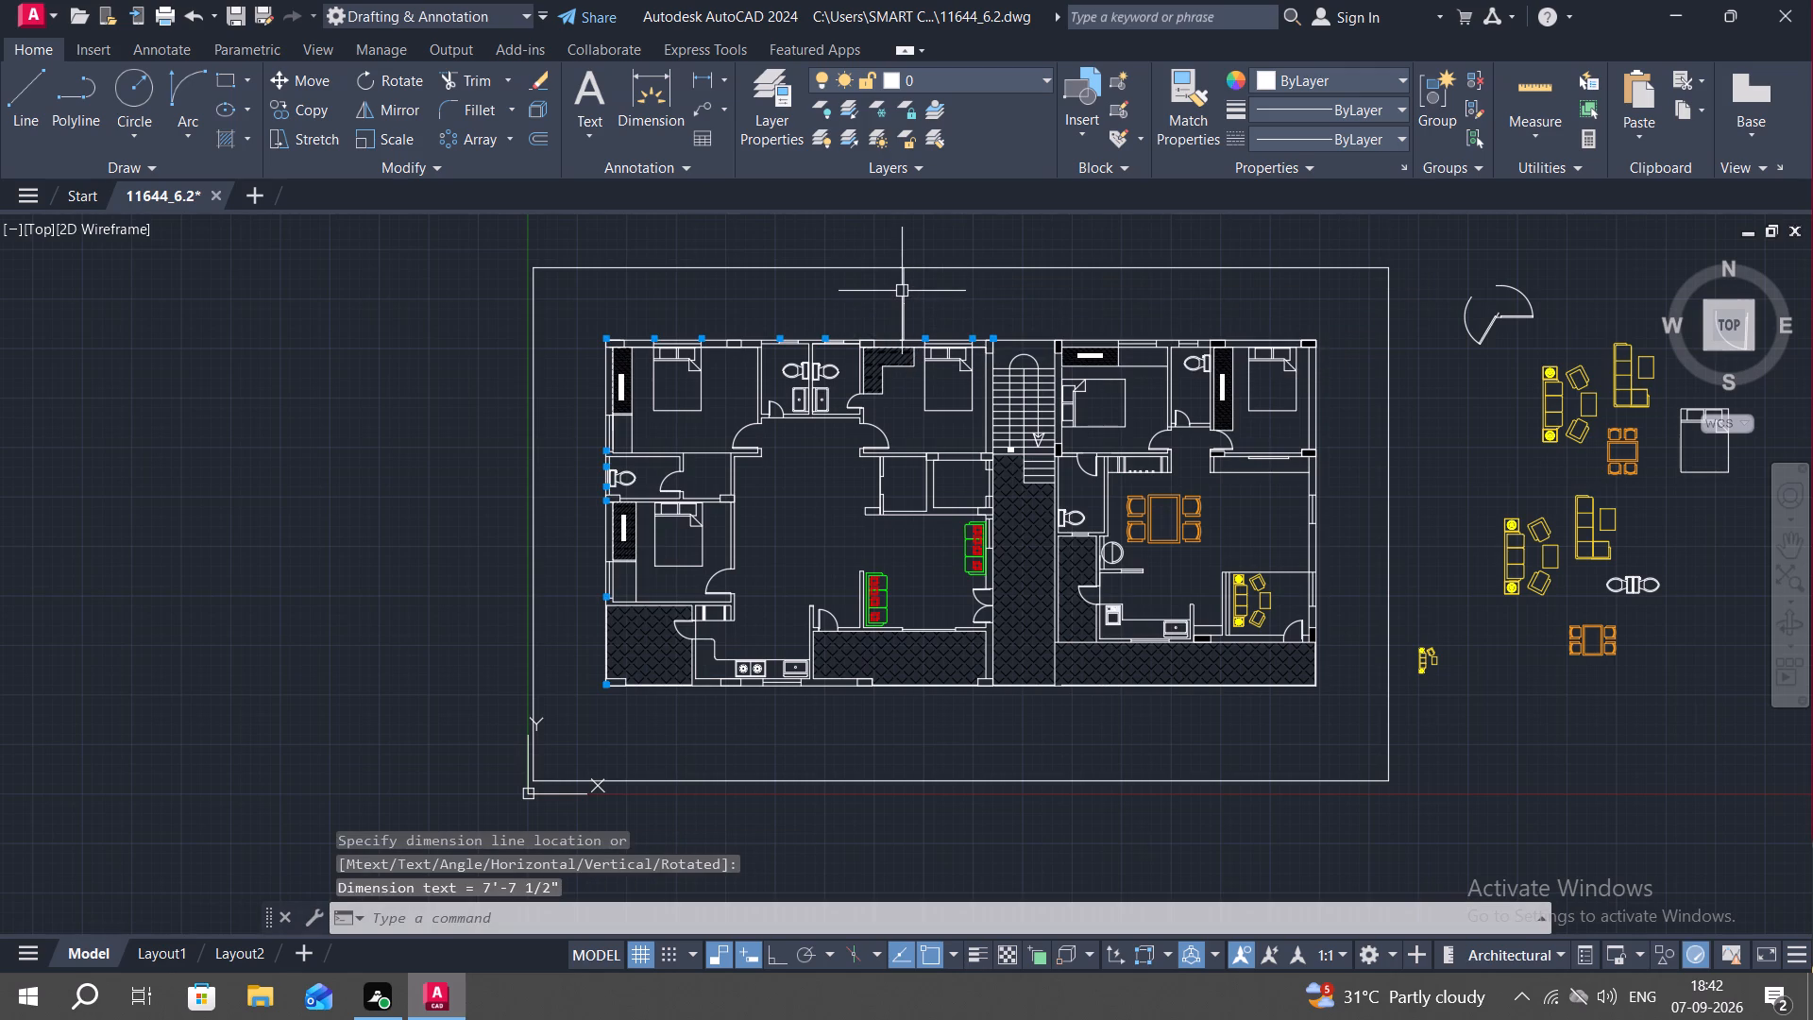
Set the Standard dimension style's text height to 6" and make that style current.
{"action": "left_click", "coordinate": [902, 298]}
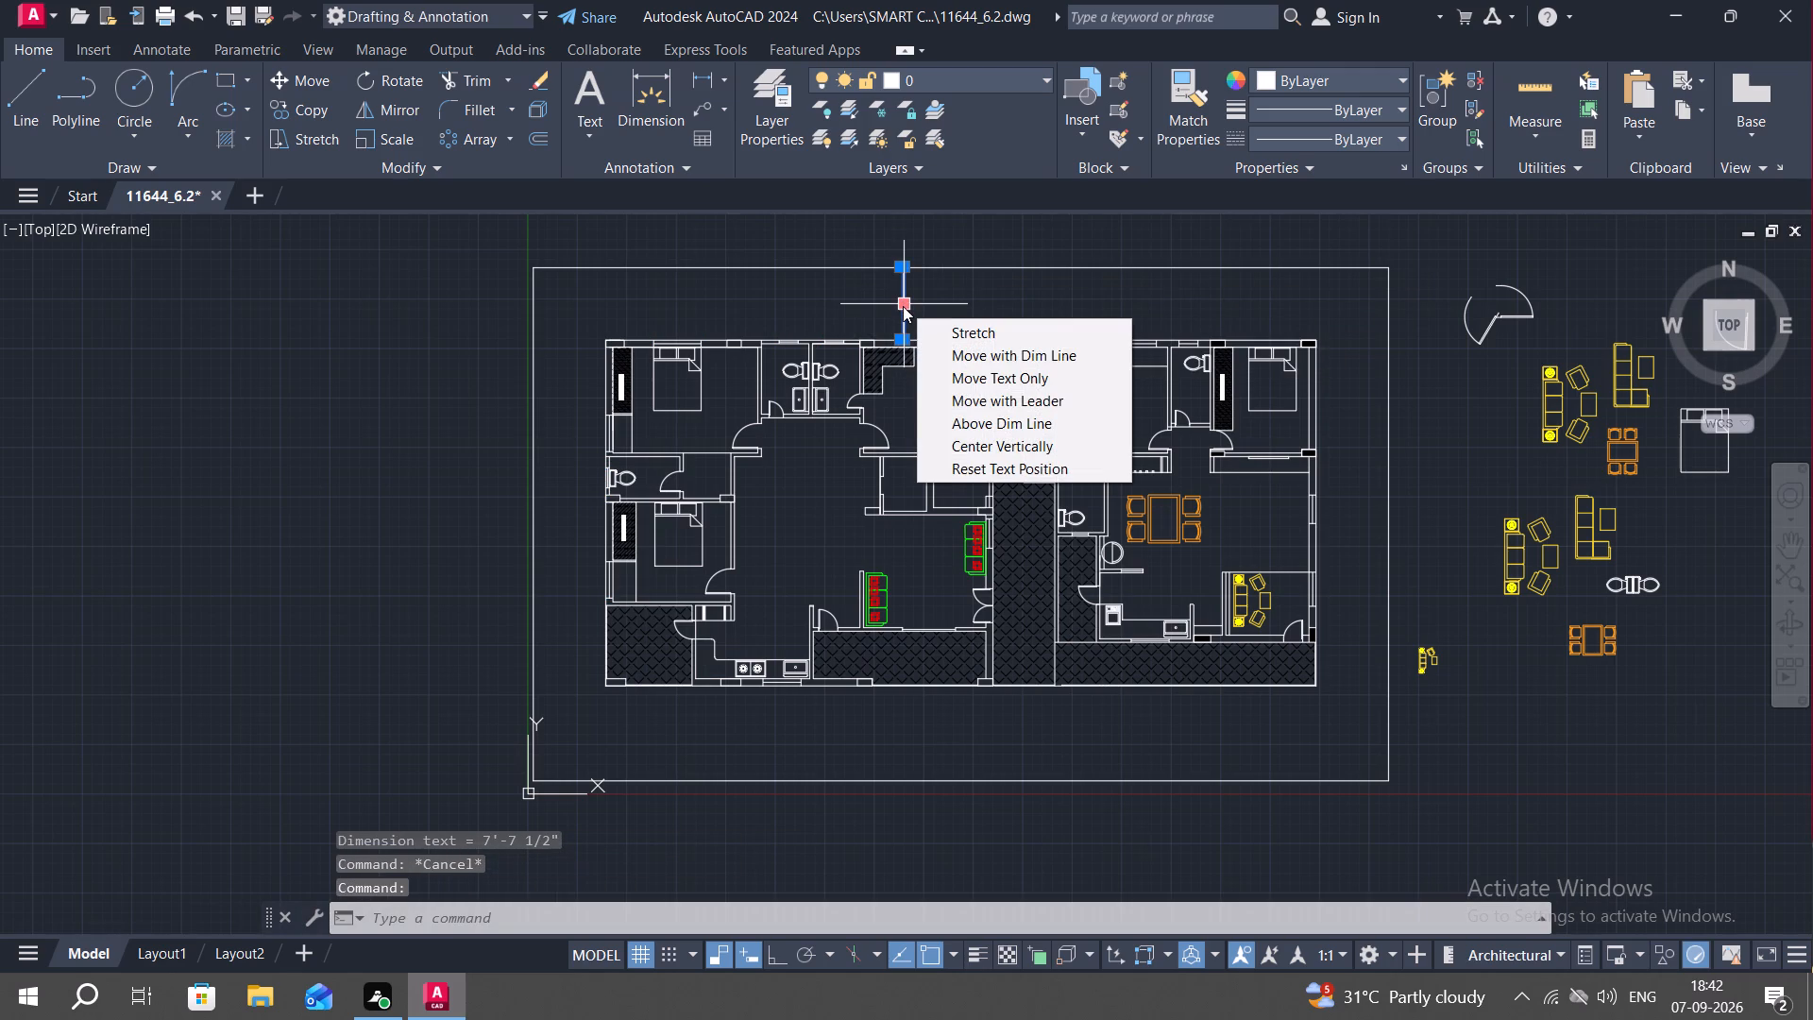
{"action": "key", "text": "Escape"}
{"action": "type", "text": "D"}
{"action": "key", "text": "space"}
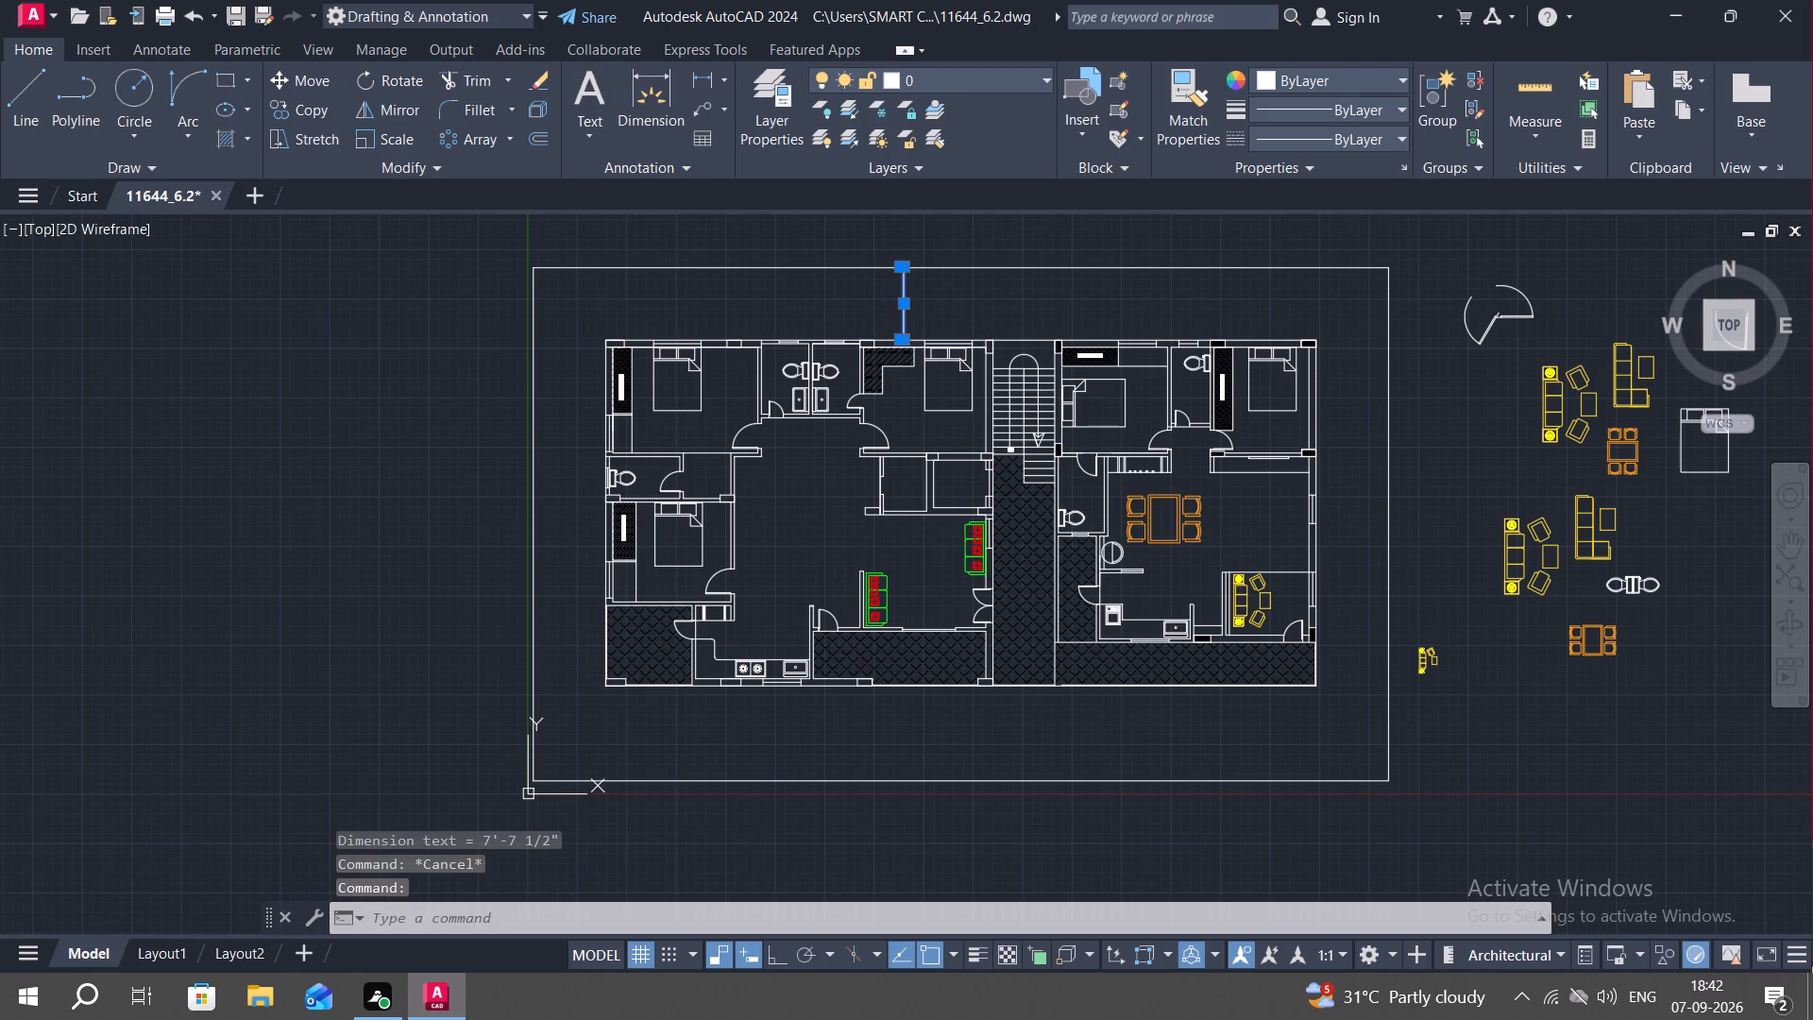
{"action": "left_click", "coordinate": [1180, 471]}
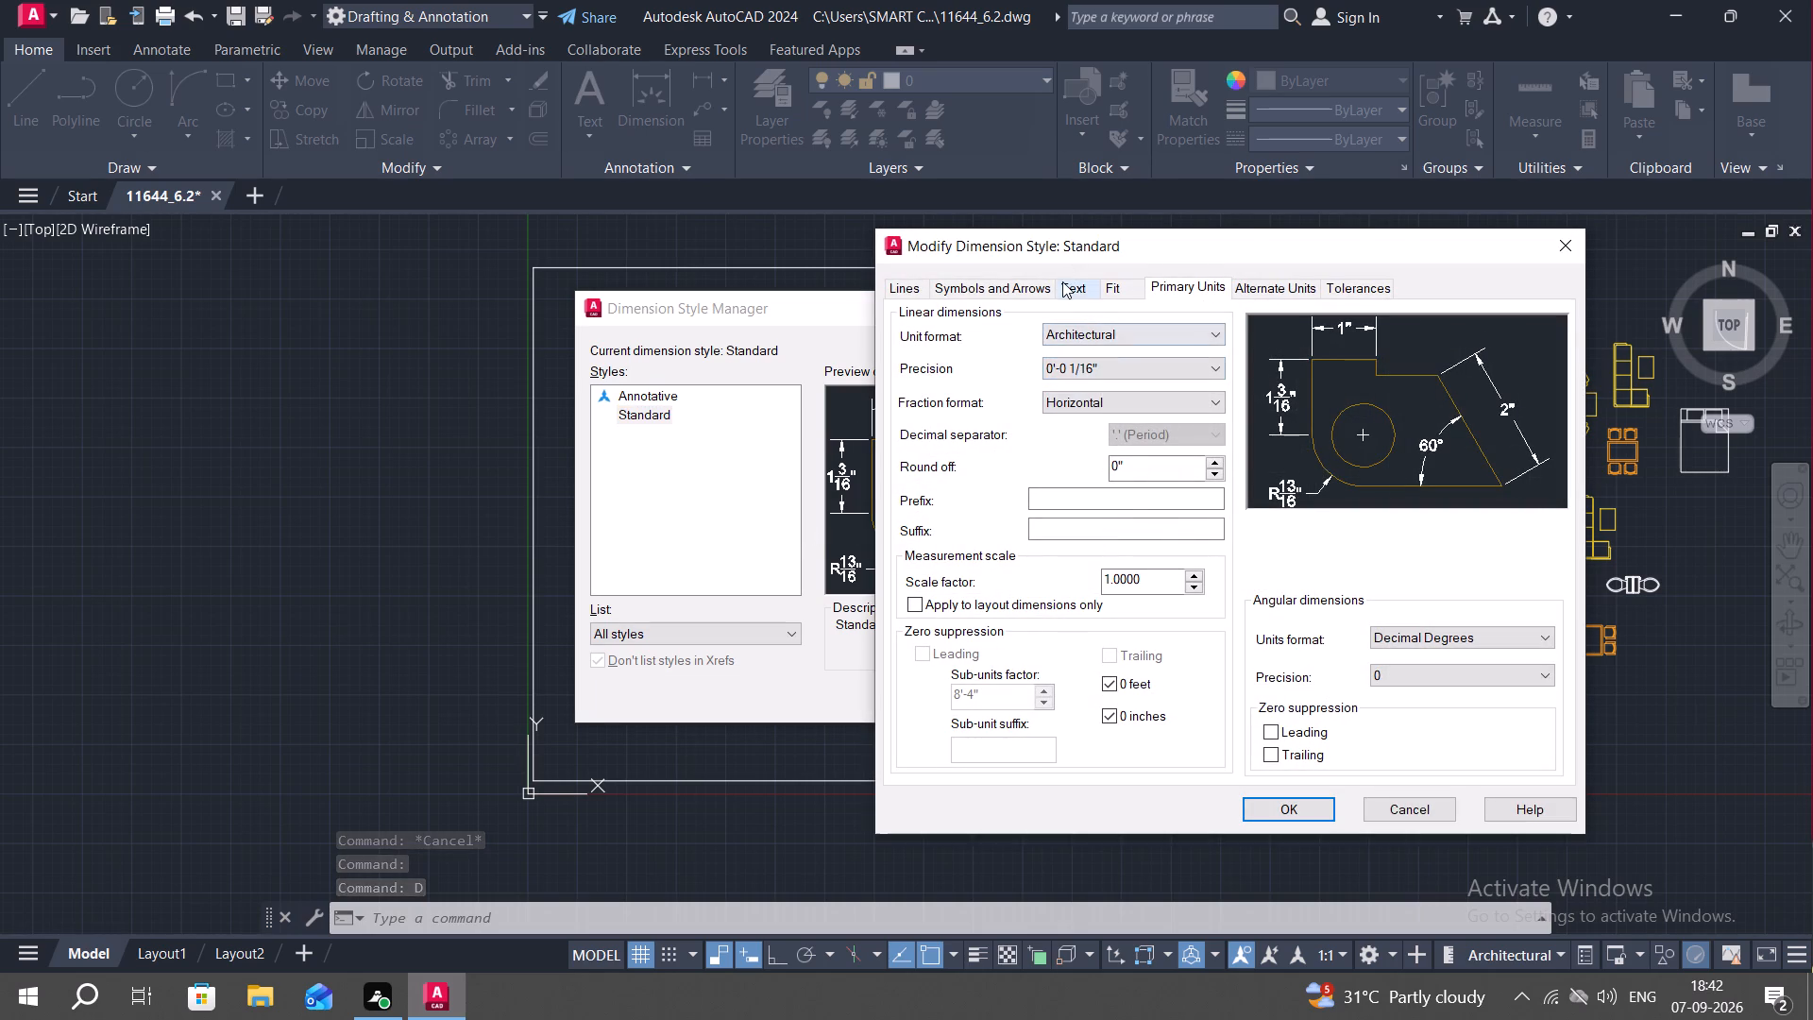
{"action": "left_click", "coordinate": [1062, 281]}
{"action": "left_click", "coordinate": [1193, 451]}
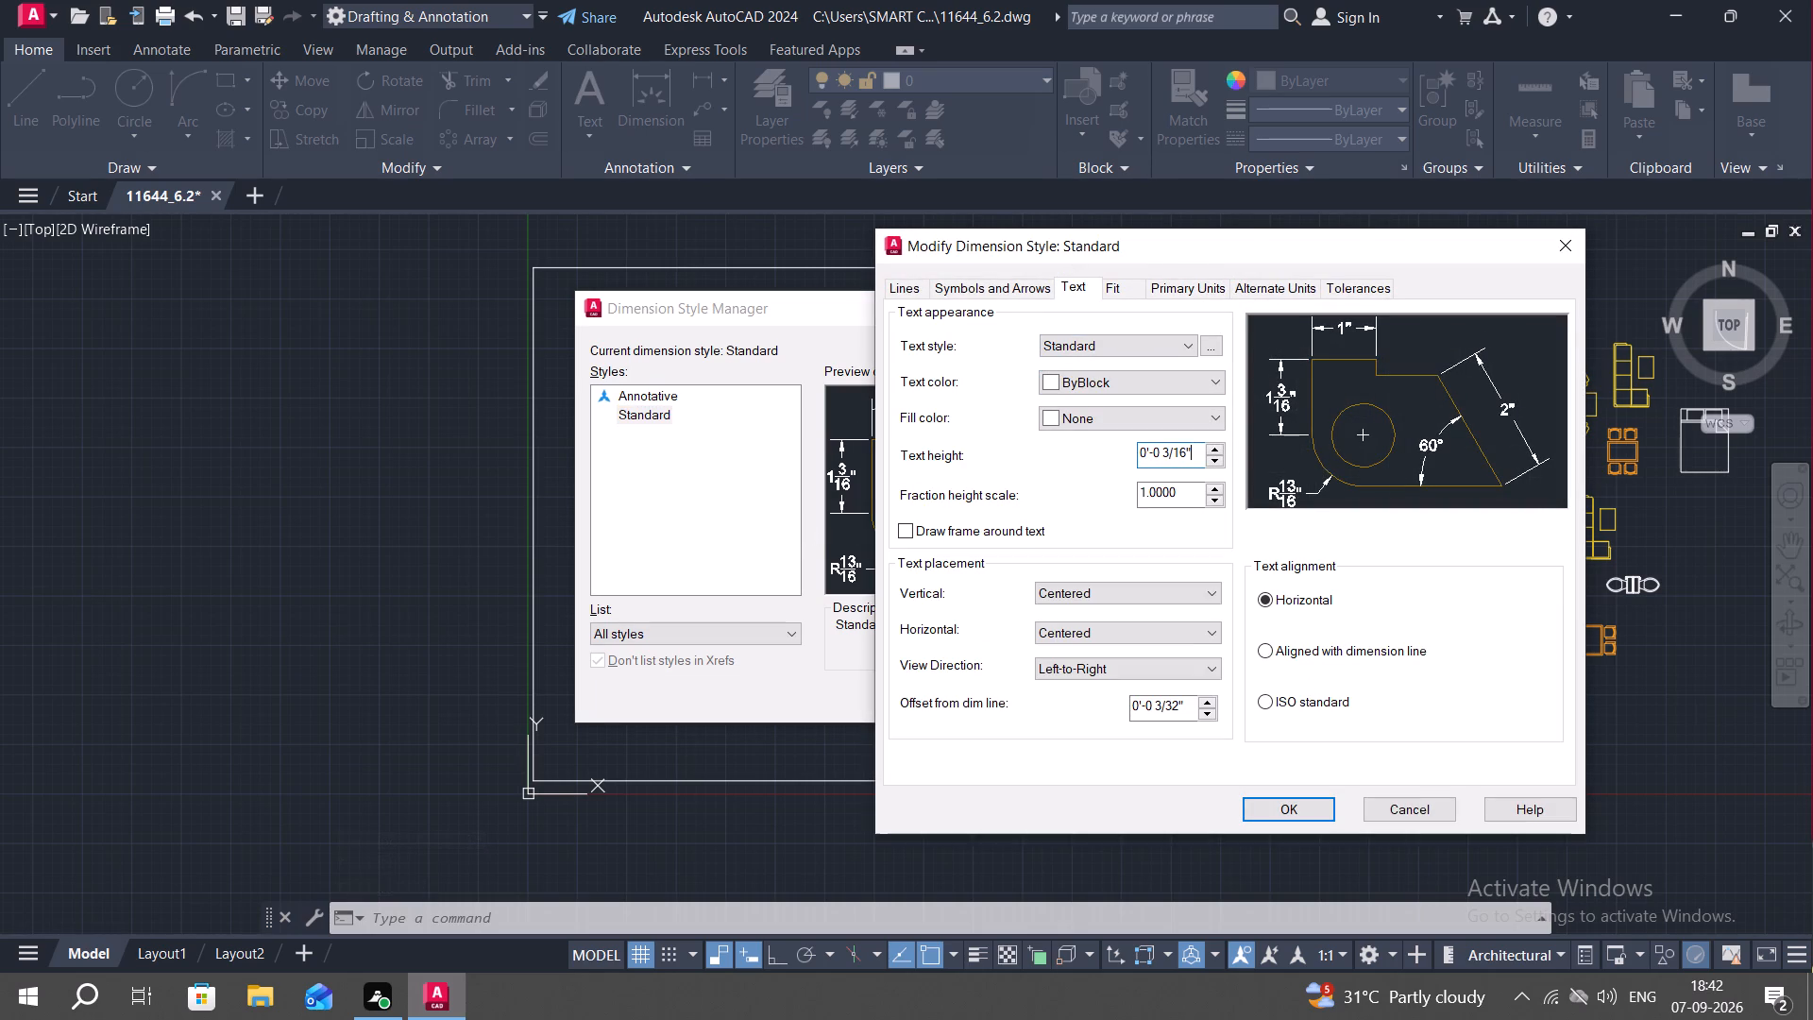
{"action": "key", "text": "BackSpace"}
{"action": "key", "text": "BackSpace"}
{"action": "key", "text": "BackSpace"}
{"action": "key", "text": "BackSpace"}
{"action": "key", "text": "BackSpace"}
{"action": "key", "text": "BackSpace"}
{"action": "key", "text": "BackSpace"}
{"action": "key", "text": "BackSpace"}
{"action": "key", "text": "BackSpace"}
{"action": "key", "text": "BackSpace"}
{"action": "key", "text": "BackSpace"}
{"action": "key", "text": "BackSpace"}
{"action": "key", "text": "BackSpace"}
{"action": "key", "text": "BackSpace"}
{"action": "key", "text": "BackSpace"}
{"action": "key", "text": "BackSpace"}
{"action": "key", "text": "BackSpace"}
{"action": "key", "text": "6"}
{"action": "key", "text": "shift+quotedbl"}
{"action": "key", "text": "Return"}
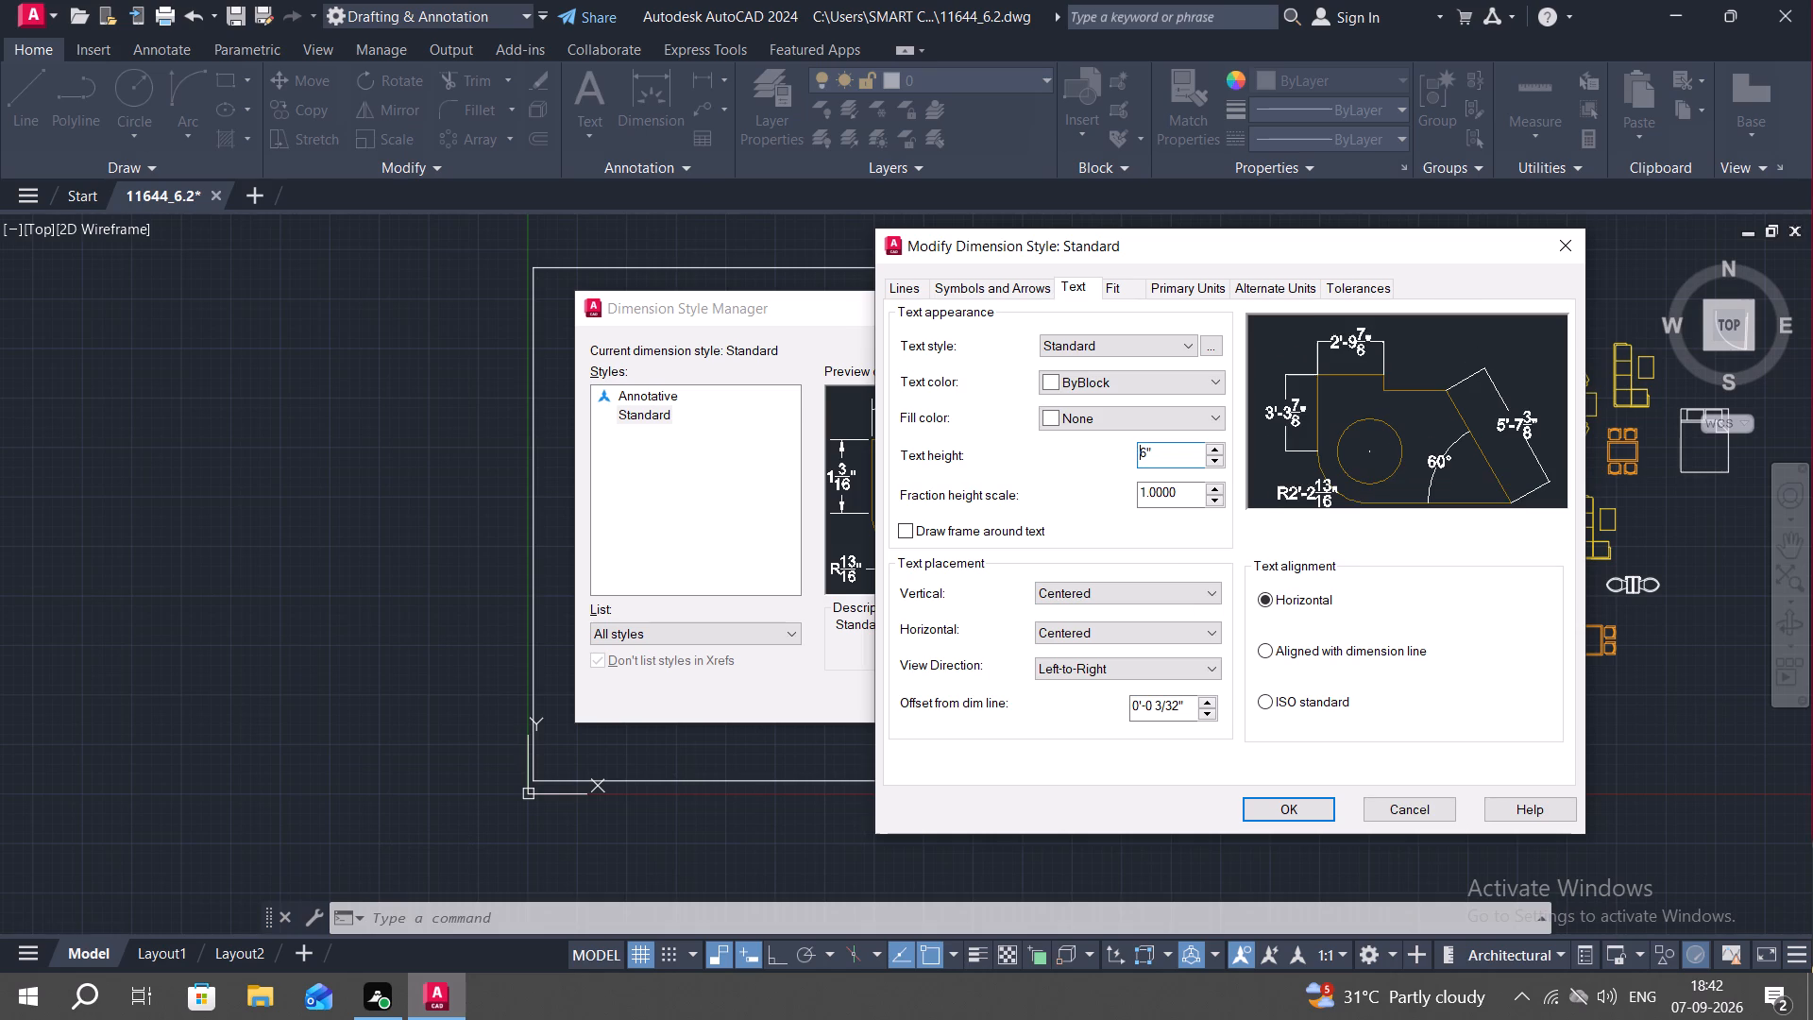
{"action": "left_click", "coordinate": [1275, 818]}
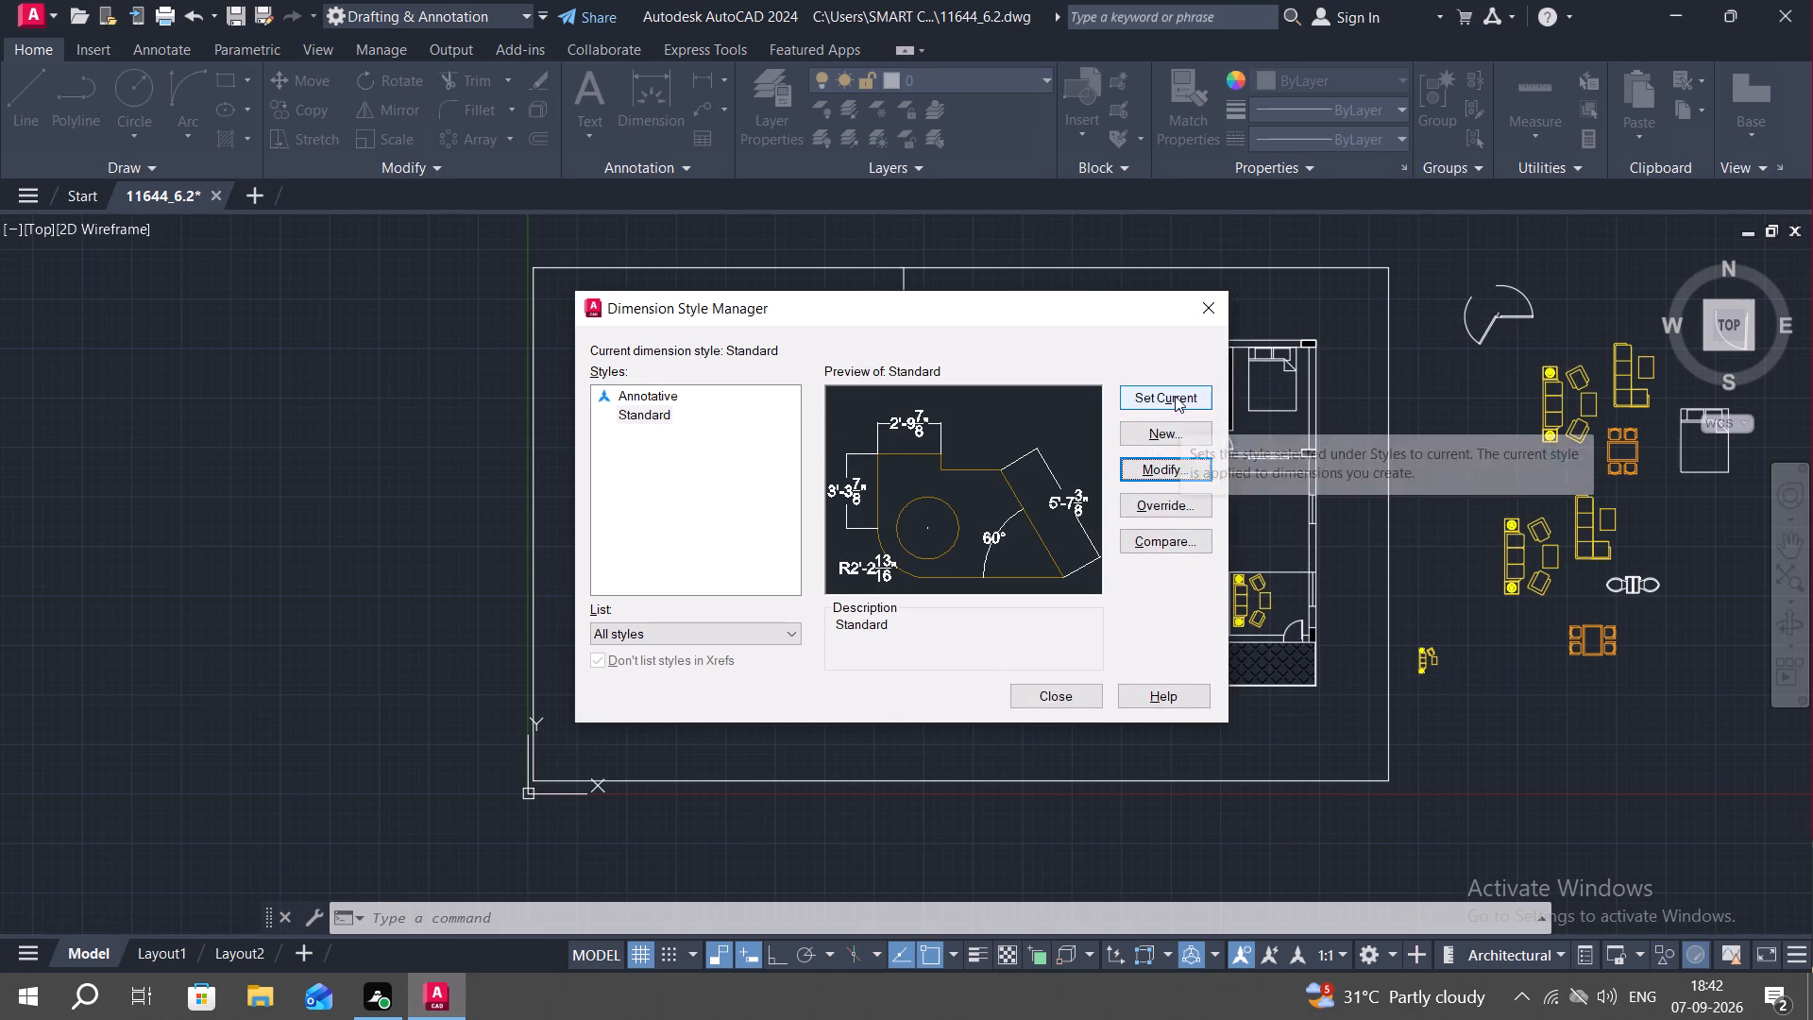
{"action": "left_click", "coordinate": [1175, 396]}
{"action": "left_click", "coordinate": [1205, 296]}
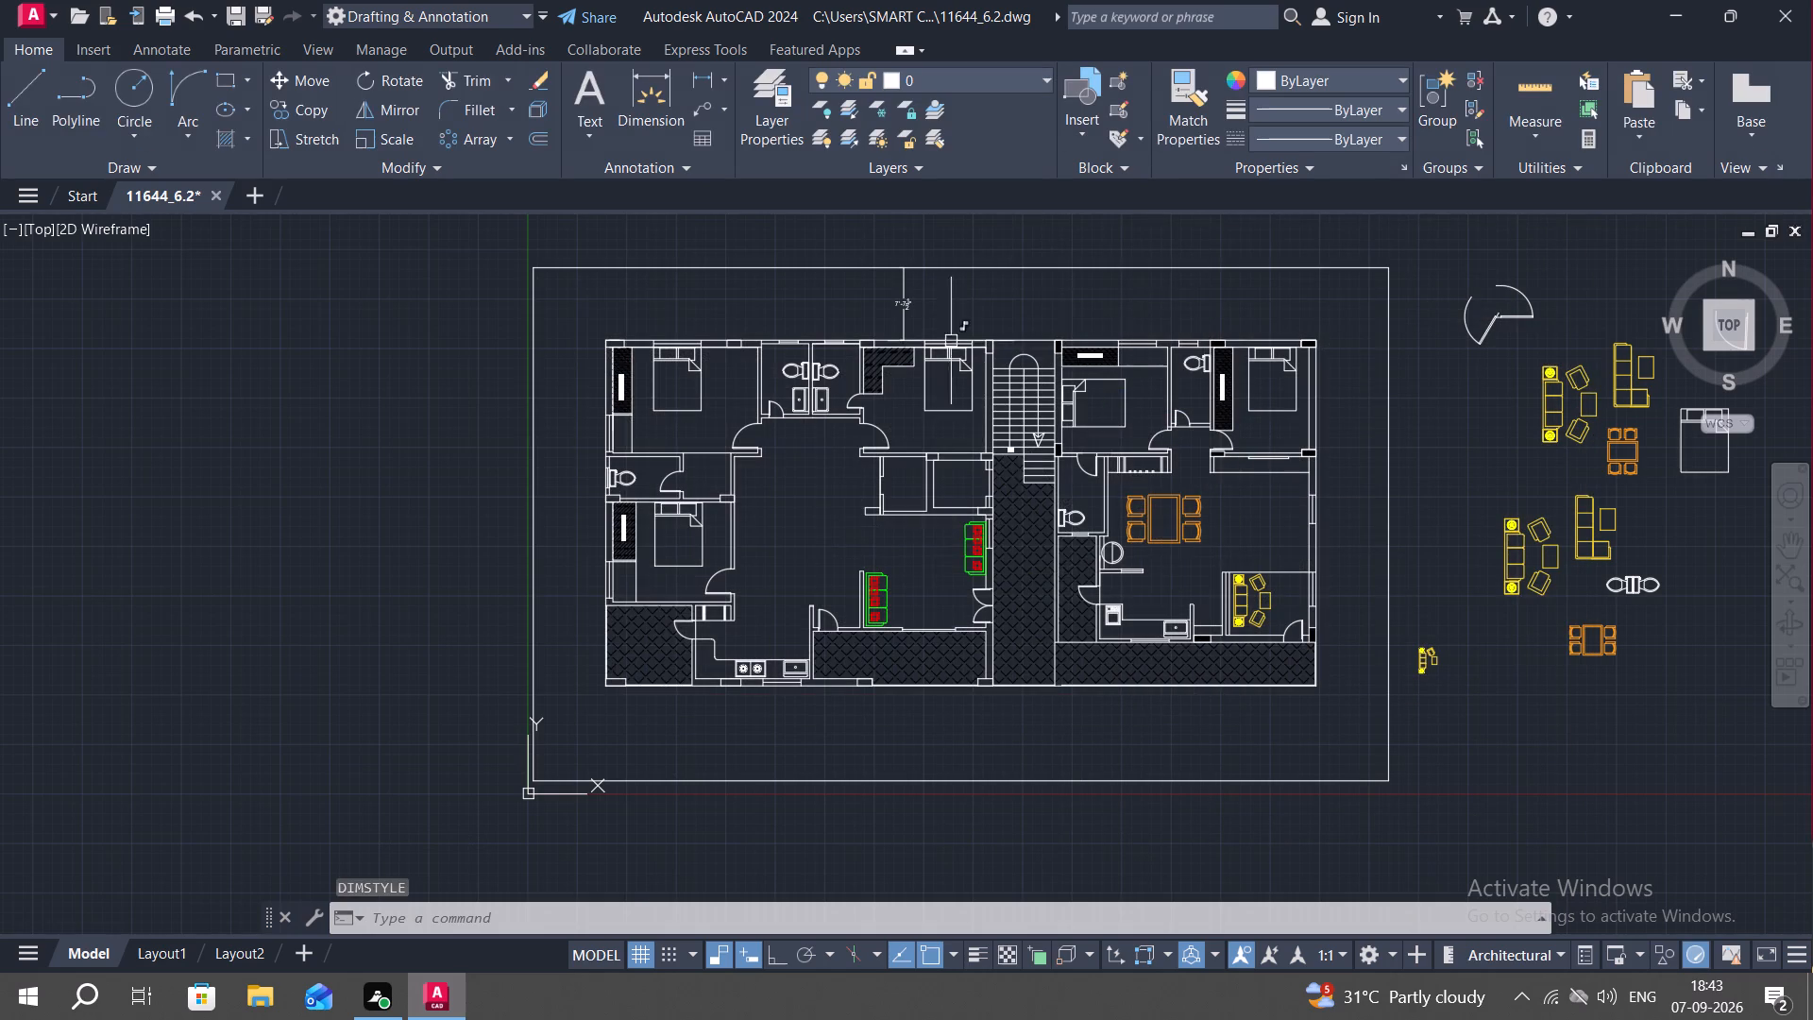
Add a horizontal linear dimension between the plot boundary's left line and the building's left outer wall beside the lower bedroom.
{"action": "scroll", "coordinate": [919, 317], "scroll_direction": "up", "scroll_amount": 1}
{"action": "key", "text": "Escape"}
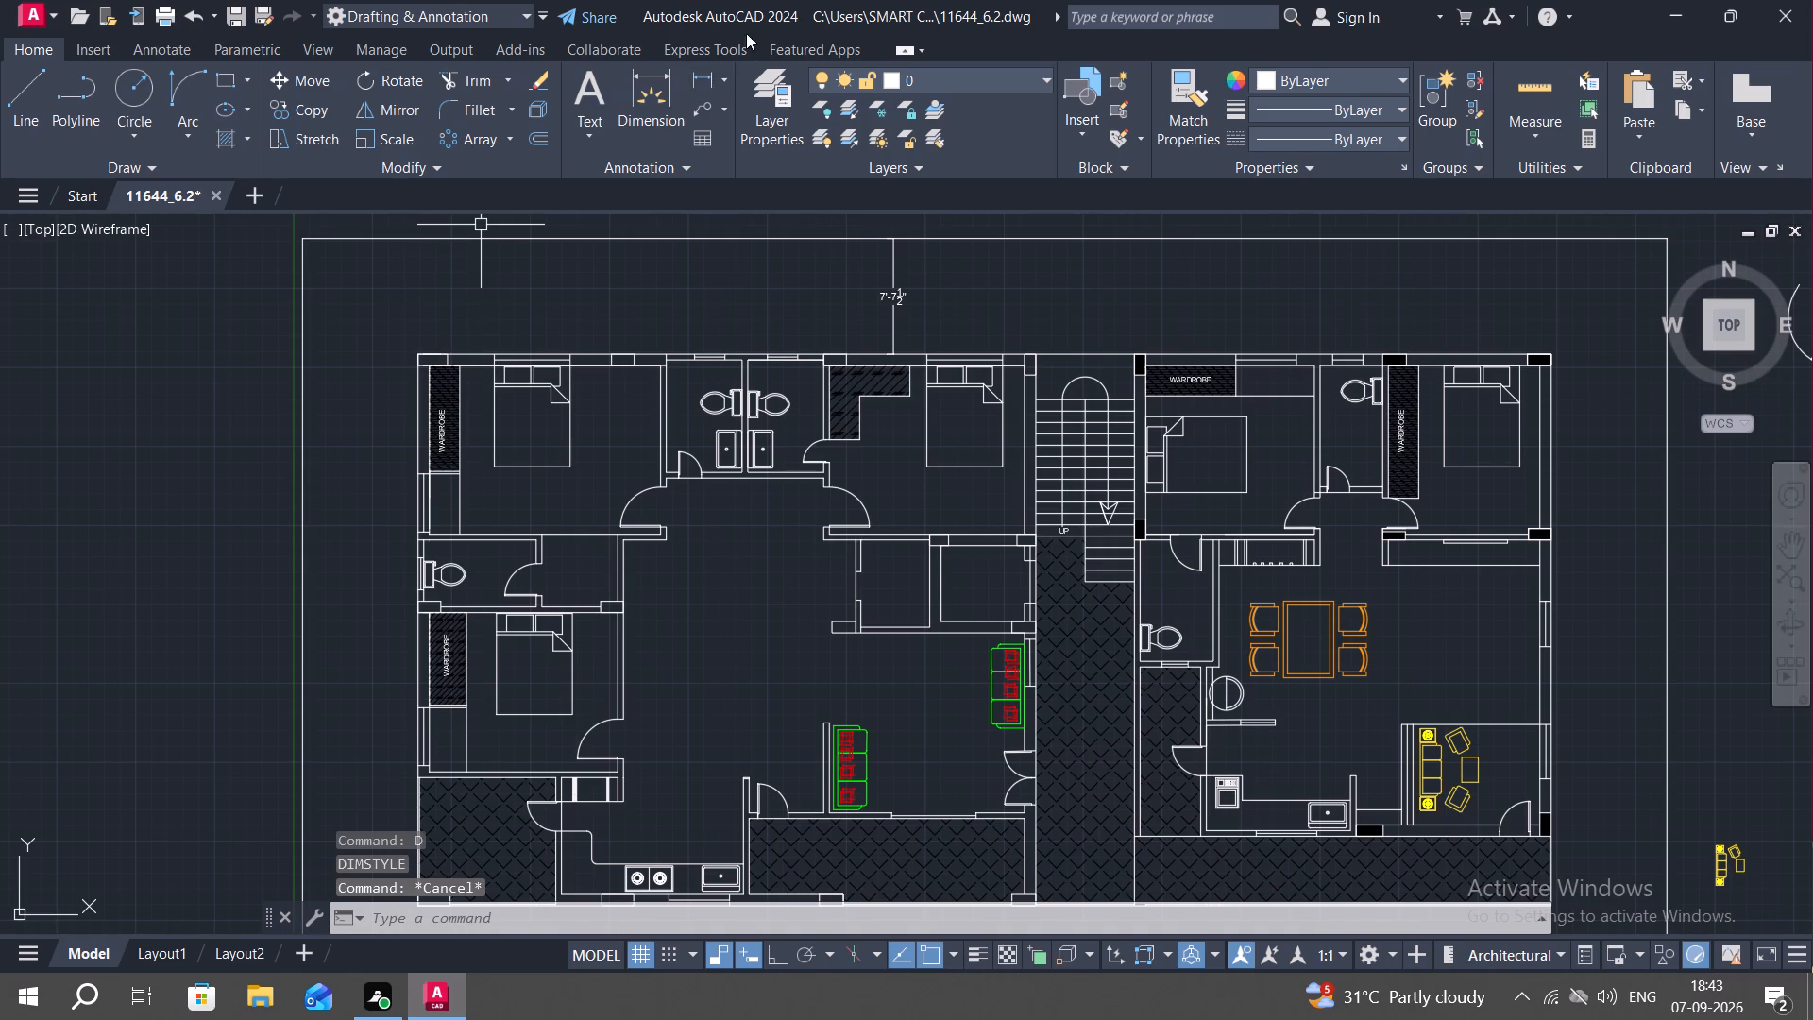
{"action": "left_click", "coordinate": [703, 75]}
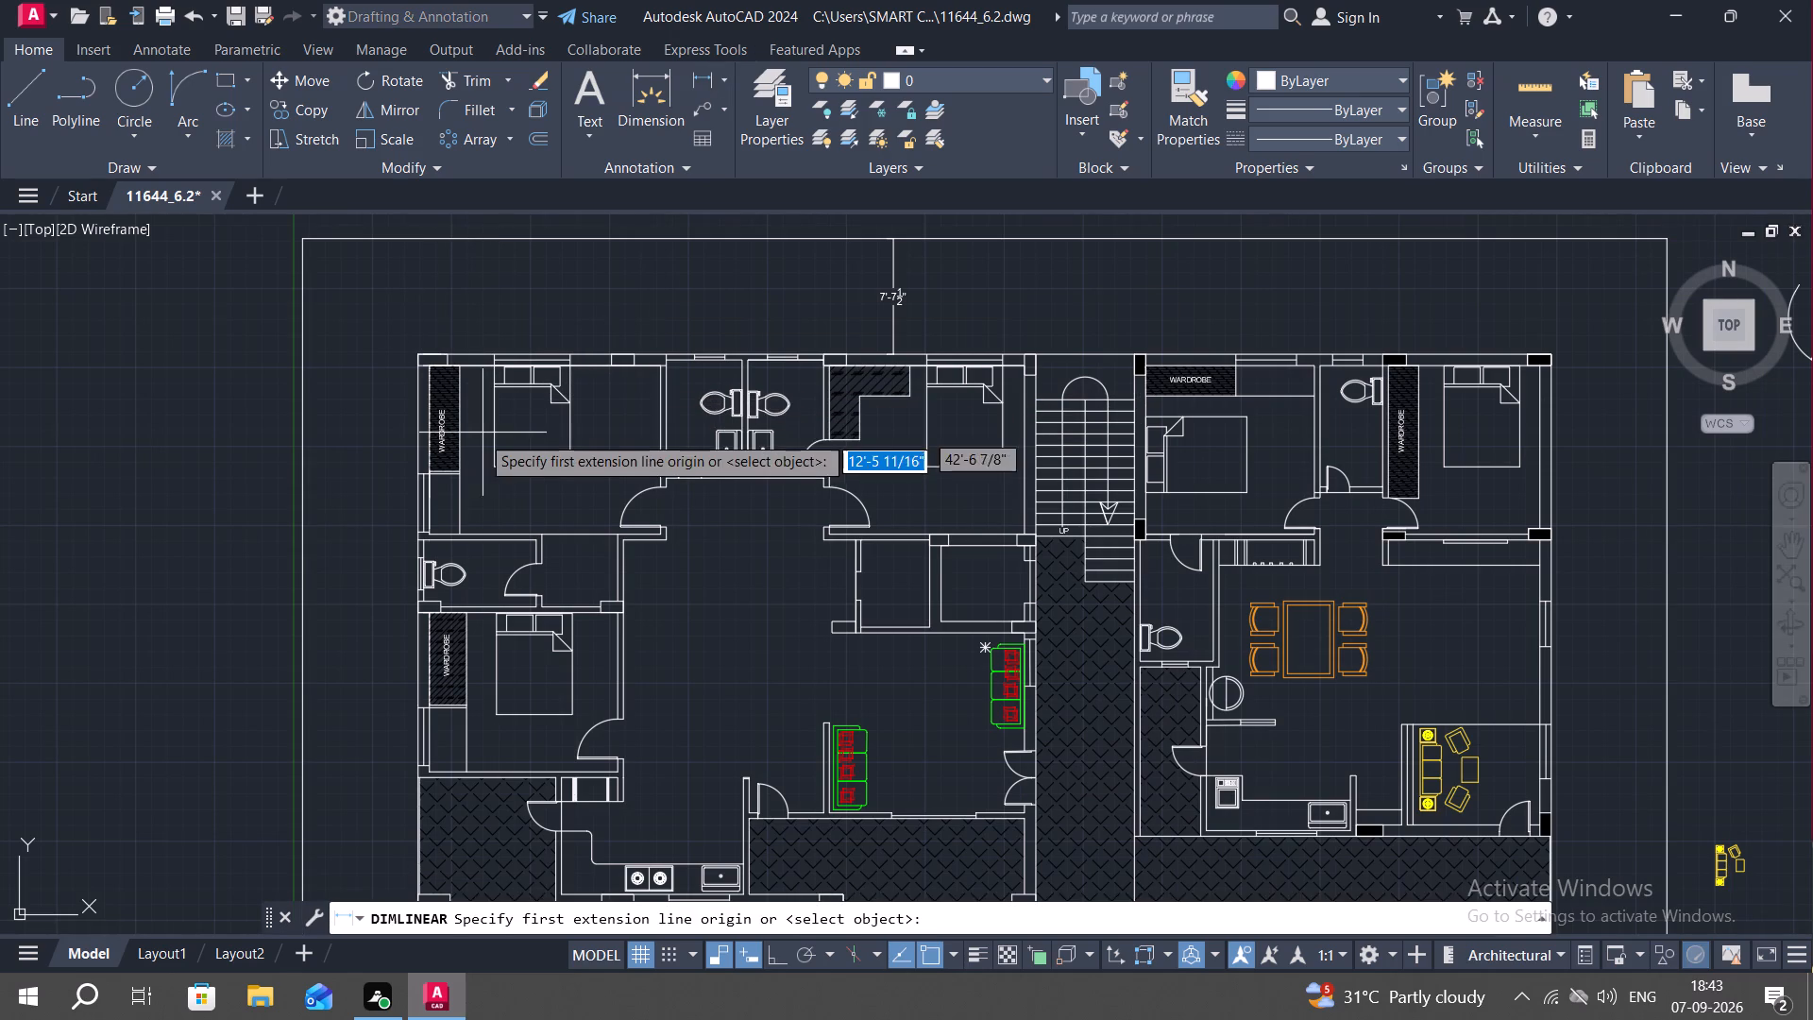
{"action": "middle_click_drag", "start_coordinate": [409, 518], "coordinate": [646, 336]}
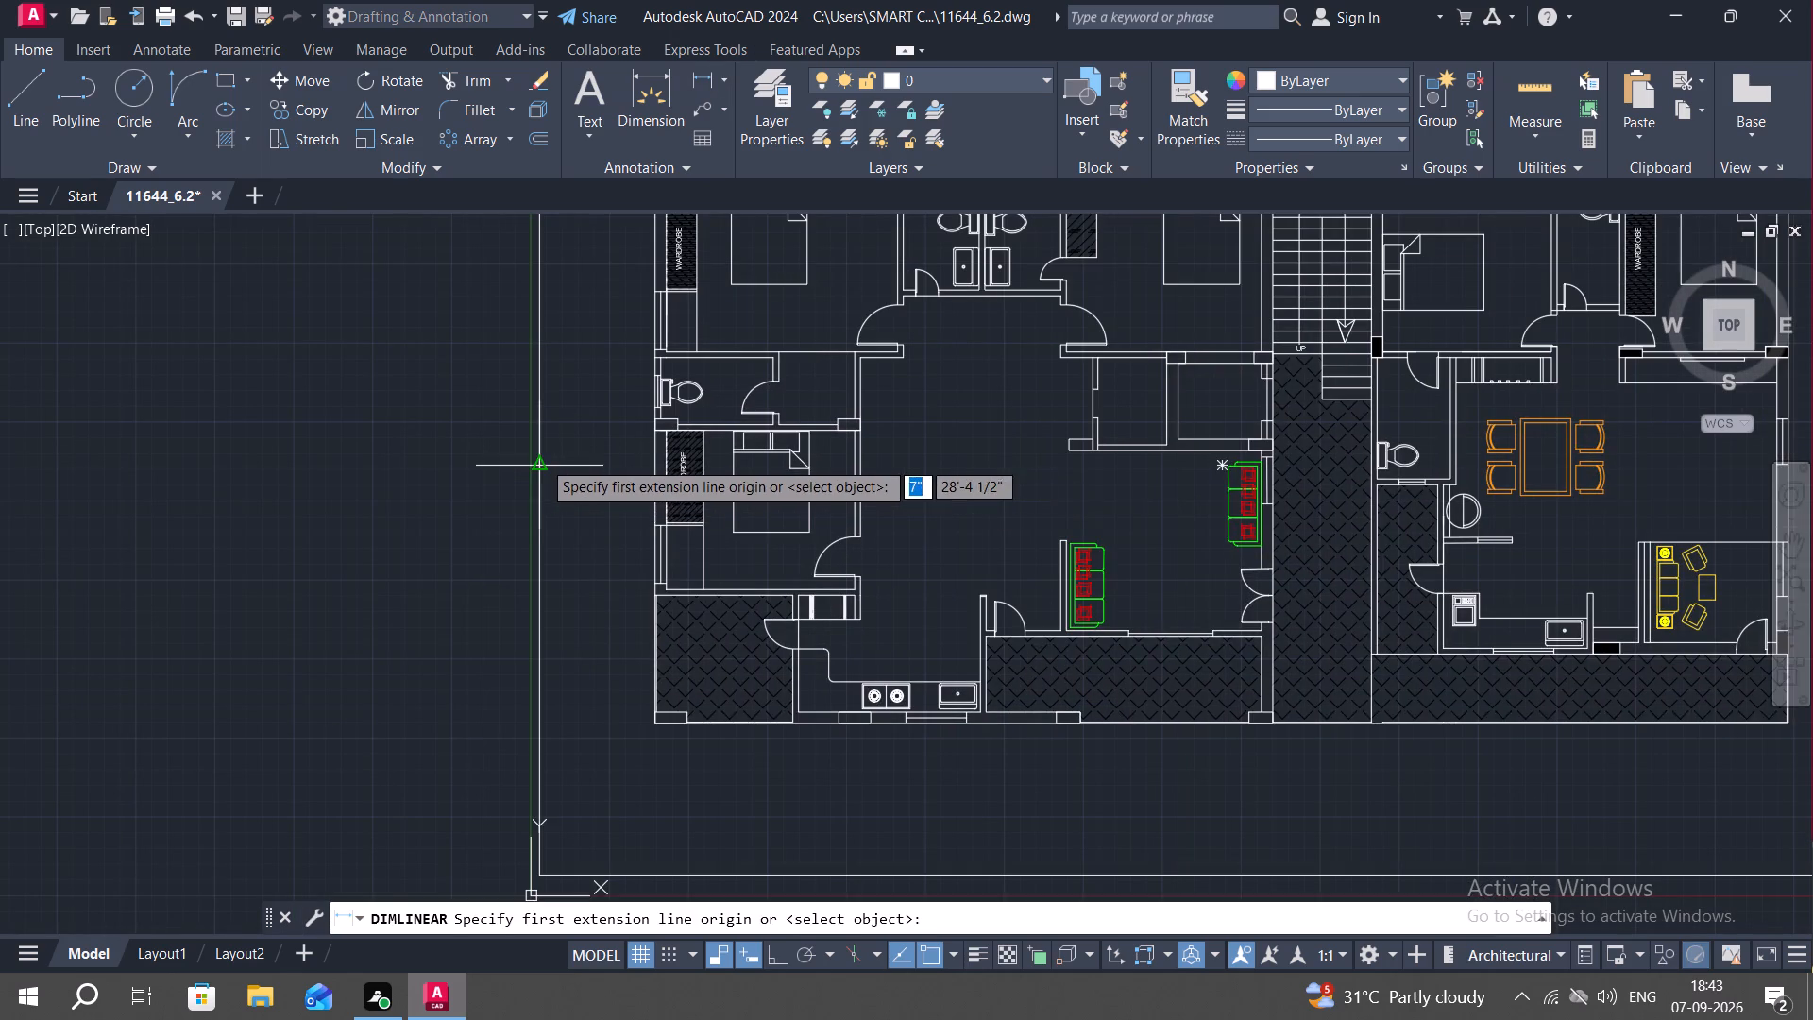
{"action": "left_click", "coordinate": [542, 460]}
{"action": "left_click", "coordinate": [656, 471]}
{"action": "left_click", "coordinate": [656, 471]}
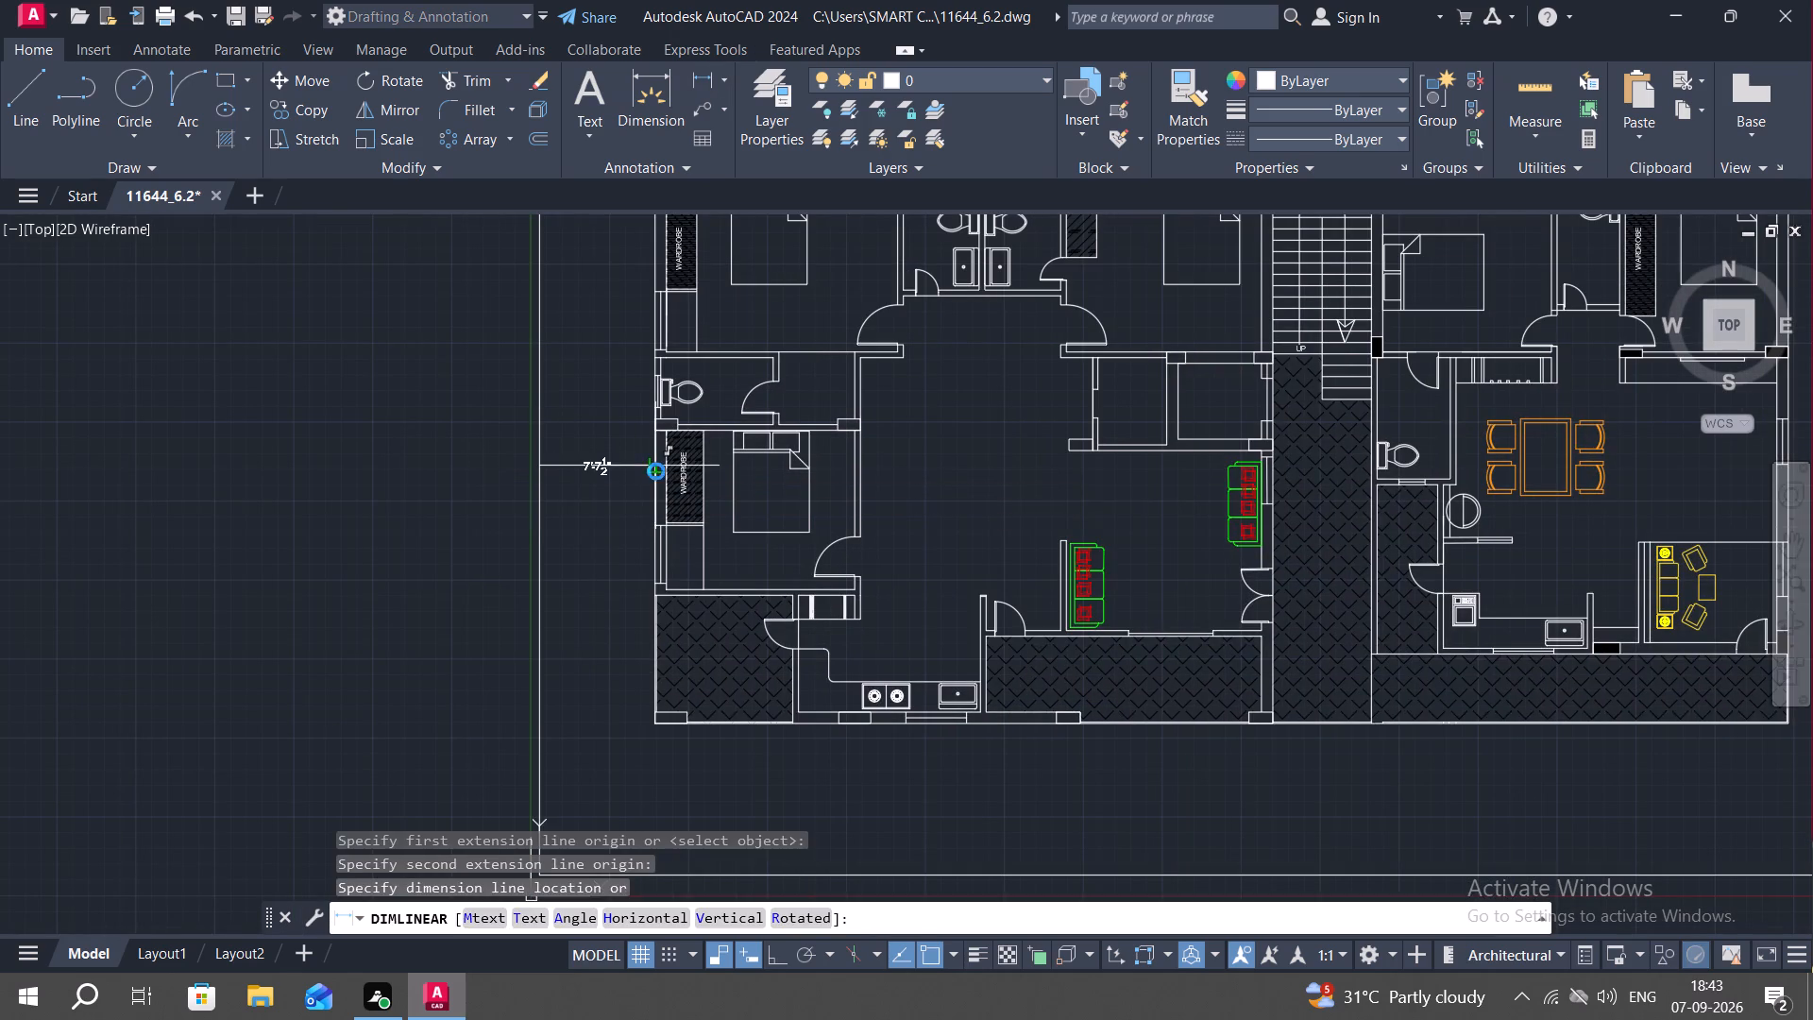
Add a vertical linear dimension from the bottom outer wall below the lower-right hatched strip to the plot boundary's bottom line.
{"action": "middle_click_drag", "start_coordinate": [777, 728], "coordinate": [637, 399]}
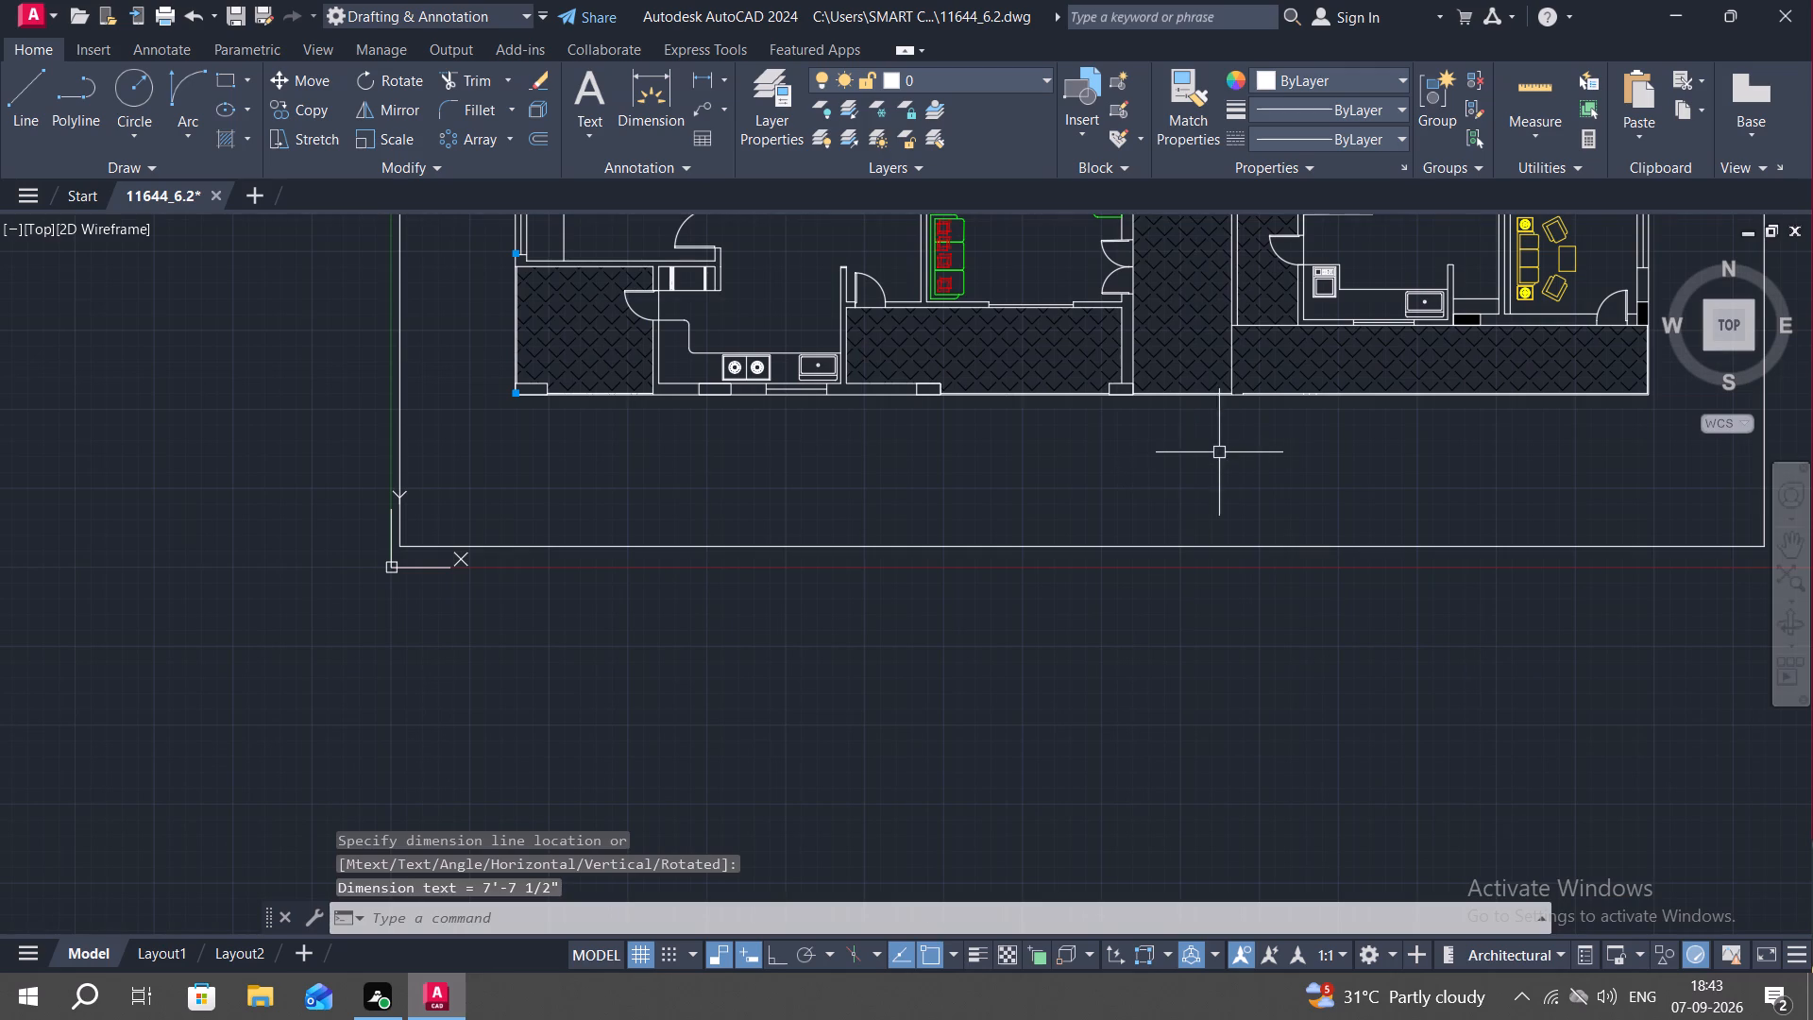
{"action": "key", "text": "space"}
{"action": "scroll", "coordinate": [1301, 400], "scroll_direction": "up", "scroll_amount": 3}
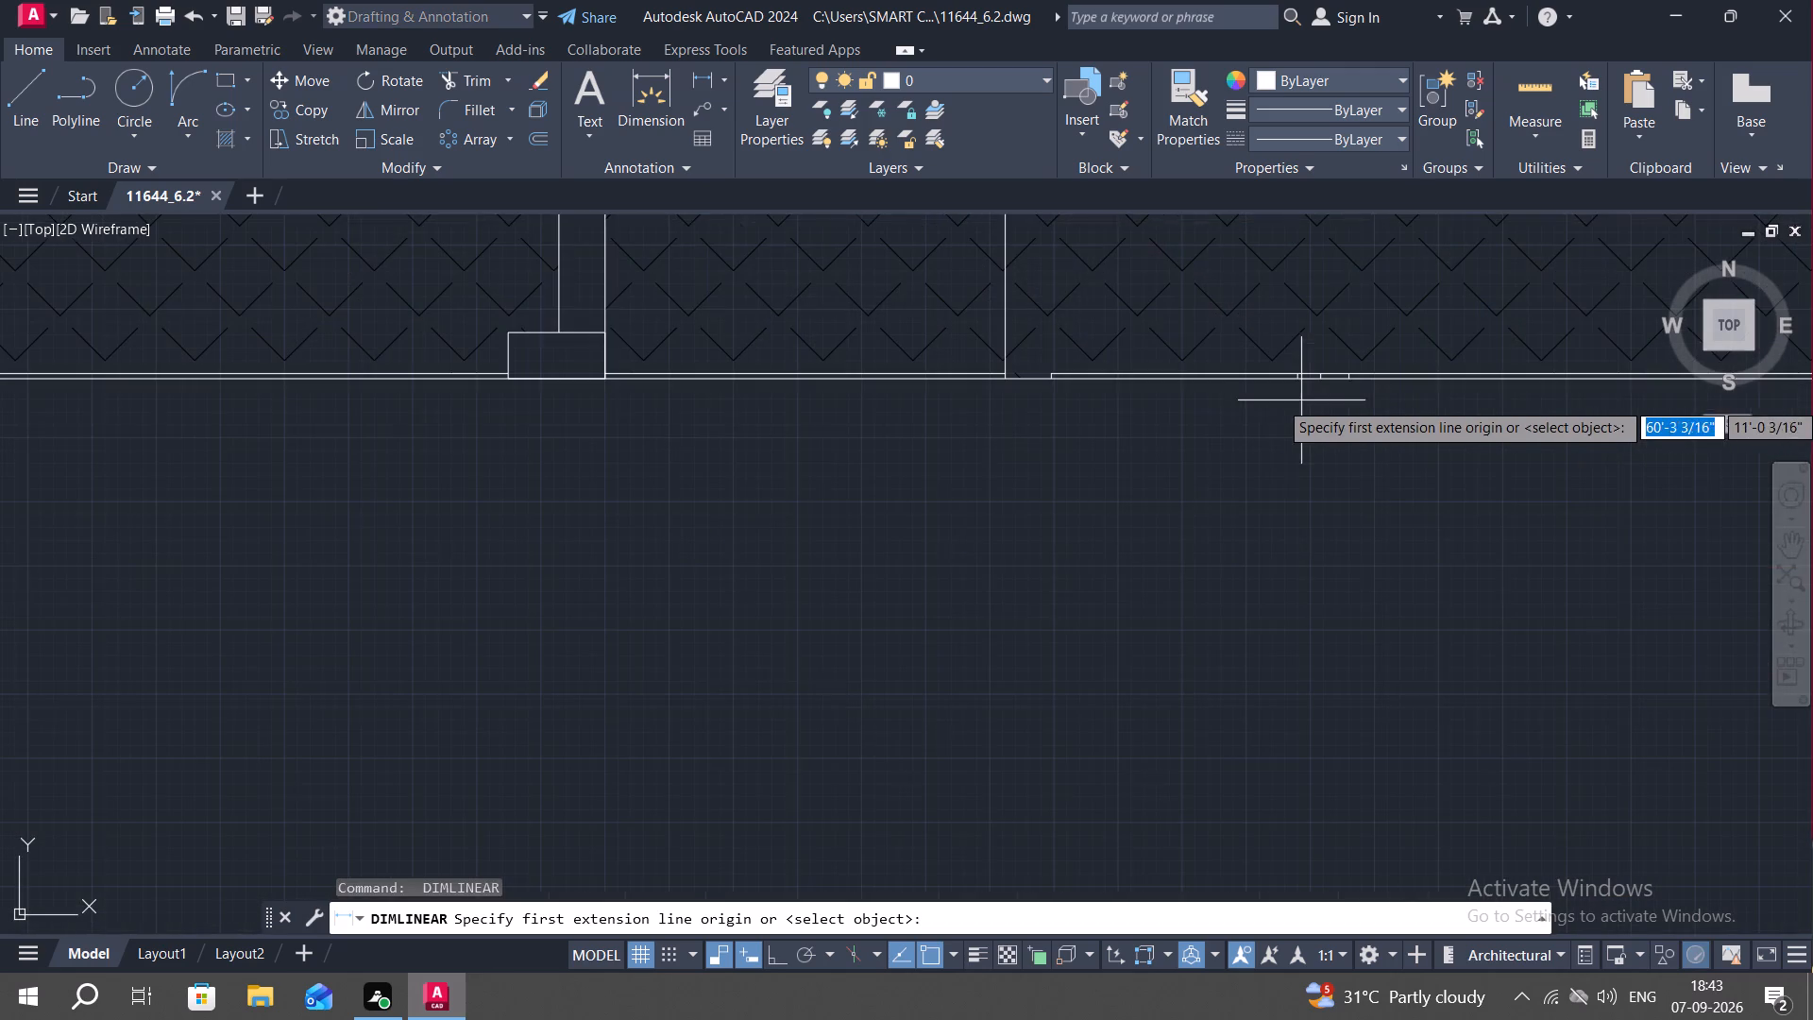
{"action": "left_click", "coordinate": [1298, 381]}
{"action": "middle_click_drag", "start_coordinate": [1296, 641], "coordinate": [1265, 391]}
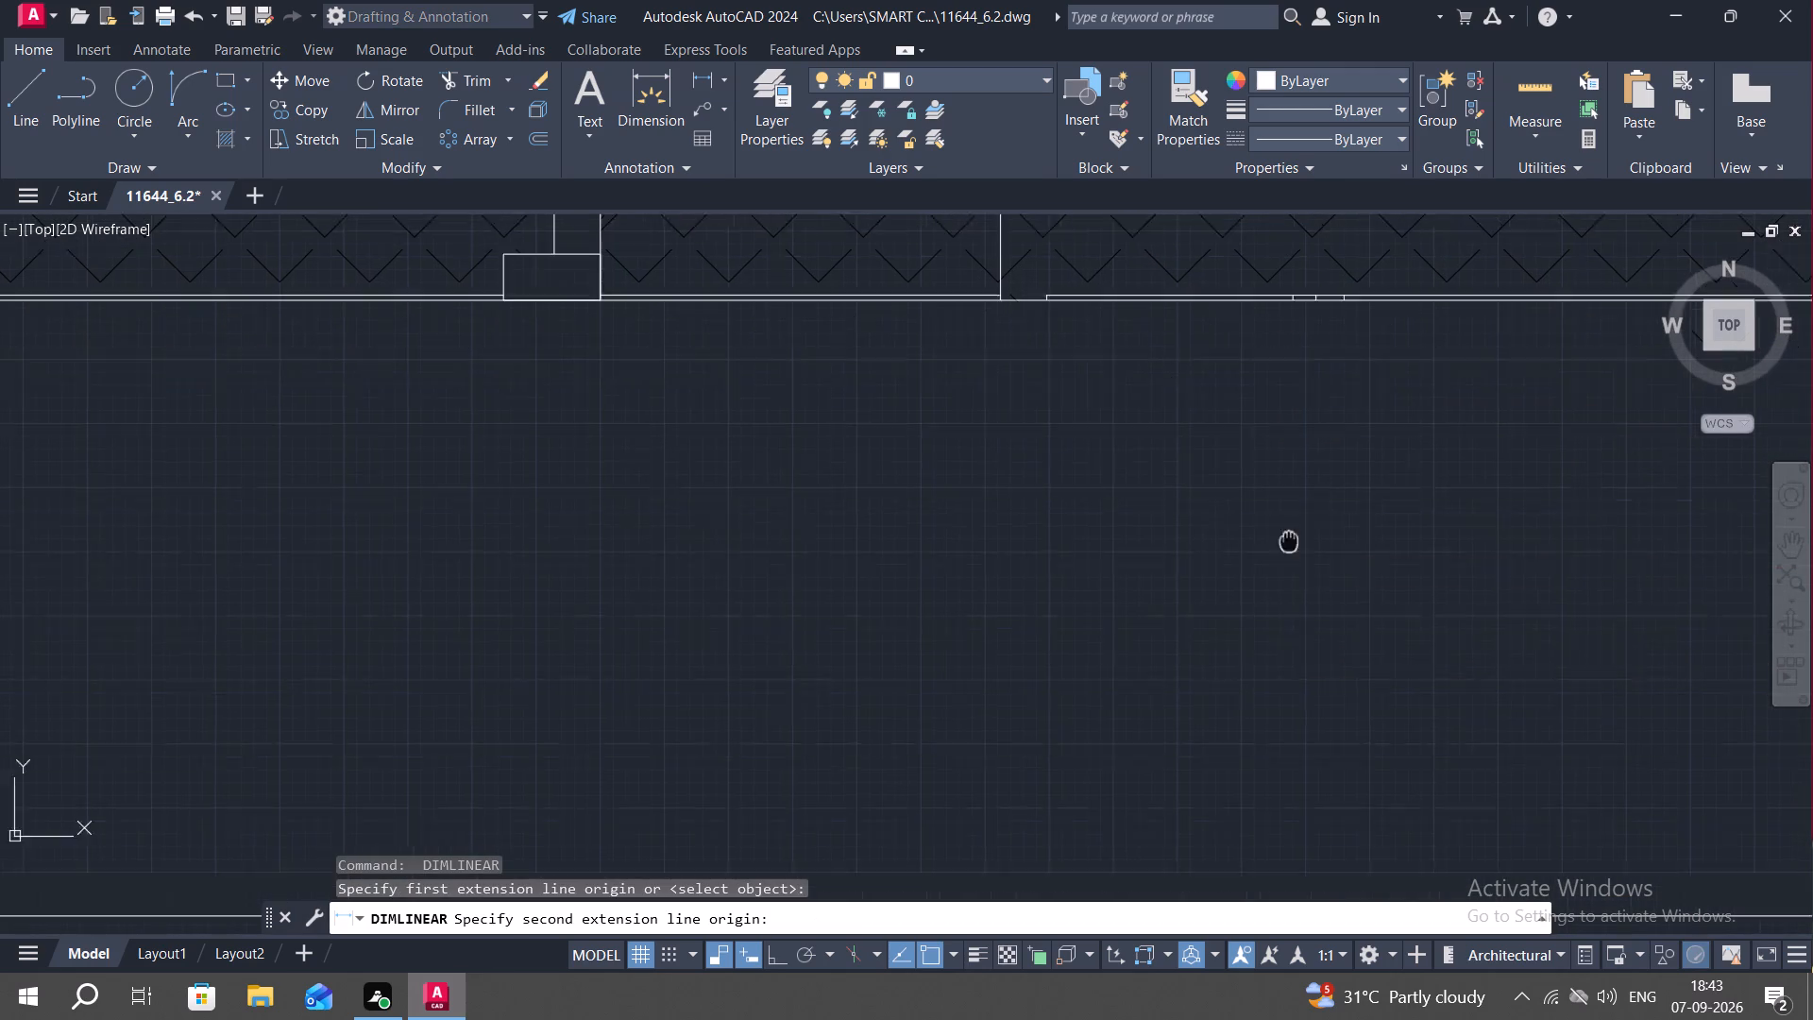
{"action": "middle_click_drag", "start_coordinate": [1265, 391], "coordinate": [1246, 236]}
{"action": "left_click", "coordinate": [1255, 592]}
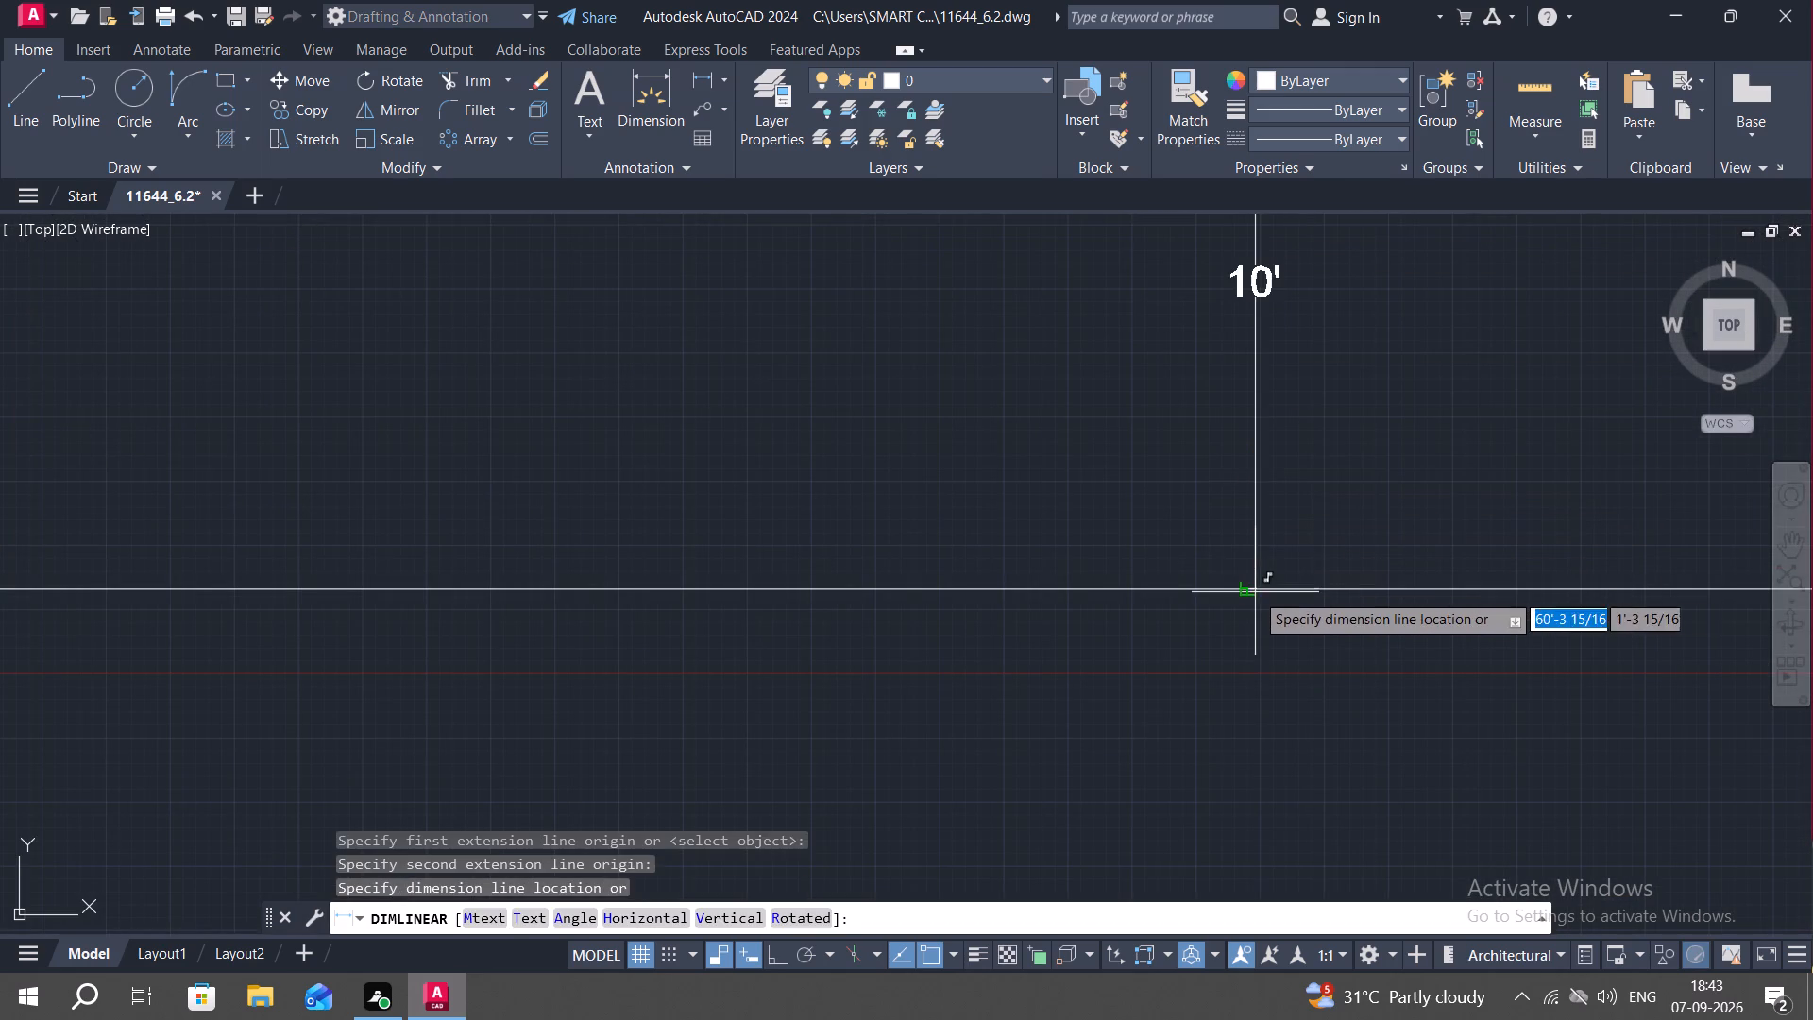
{"action": "left_click", "coordinate": [1255, 582]}
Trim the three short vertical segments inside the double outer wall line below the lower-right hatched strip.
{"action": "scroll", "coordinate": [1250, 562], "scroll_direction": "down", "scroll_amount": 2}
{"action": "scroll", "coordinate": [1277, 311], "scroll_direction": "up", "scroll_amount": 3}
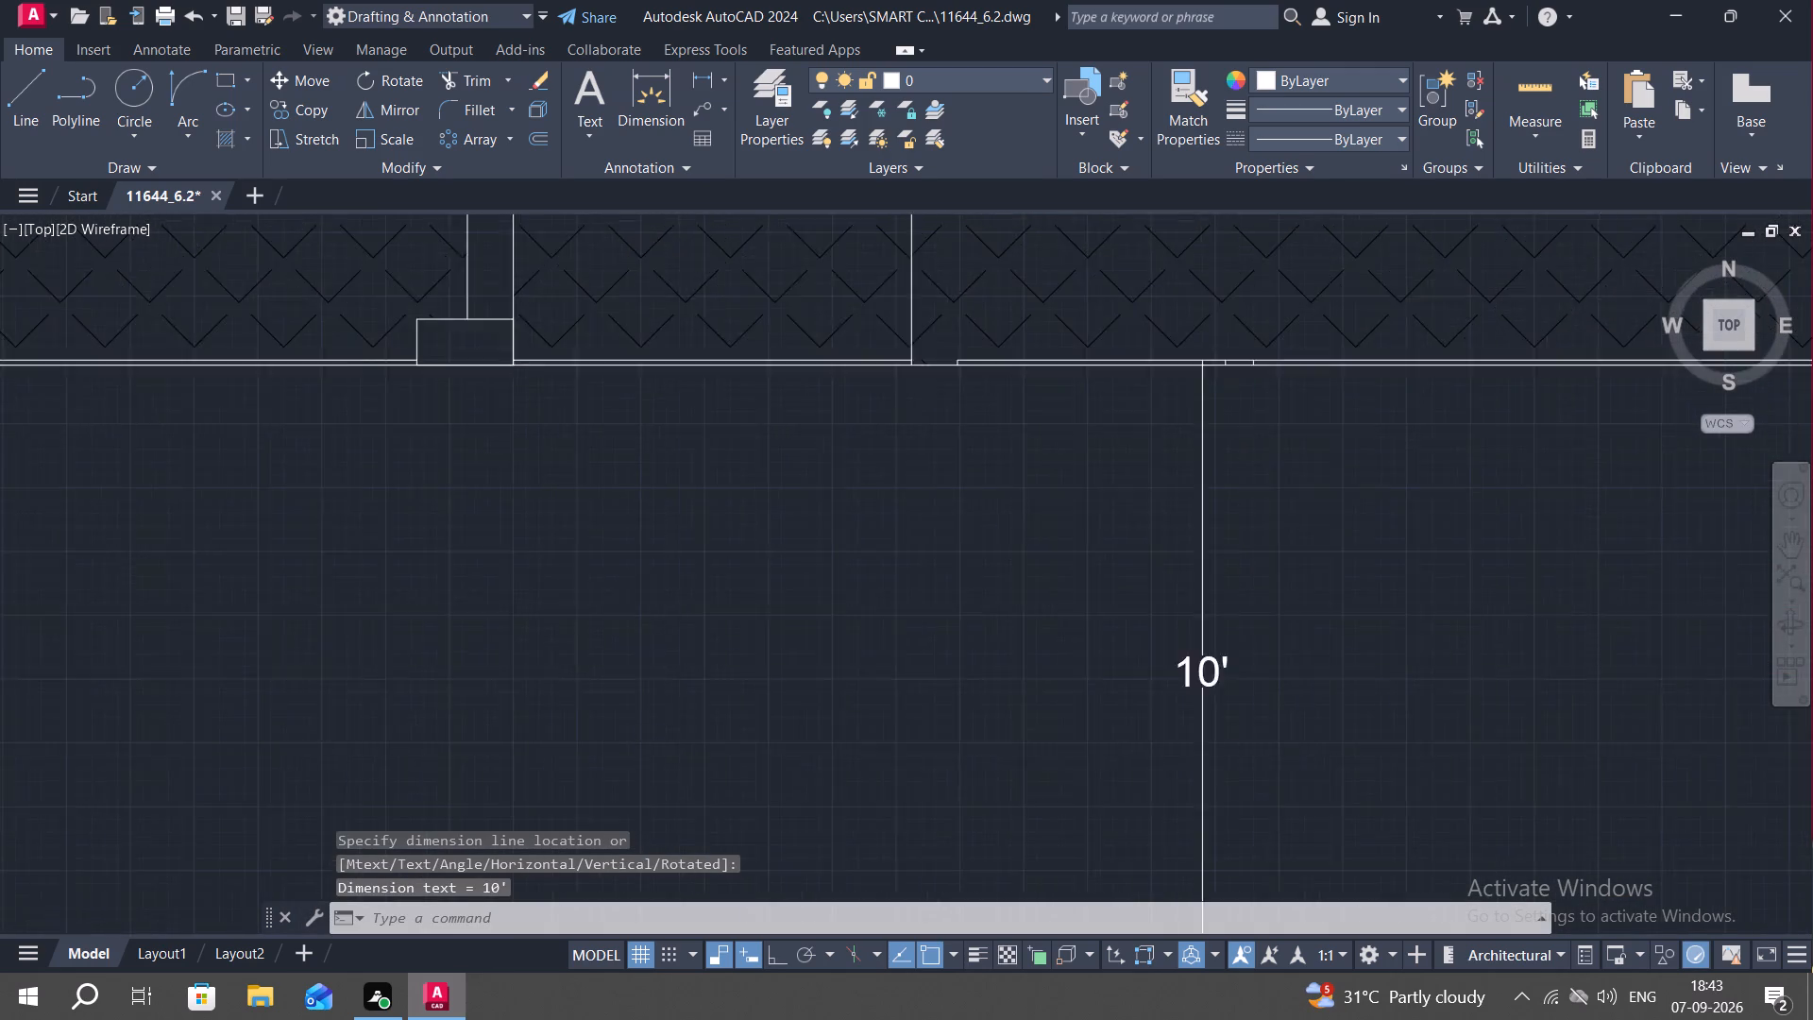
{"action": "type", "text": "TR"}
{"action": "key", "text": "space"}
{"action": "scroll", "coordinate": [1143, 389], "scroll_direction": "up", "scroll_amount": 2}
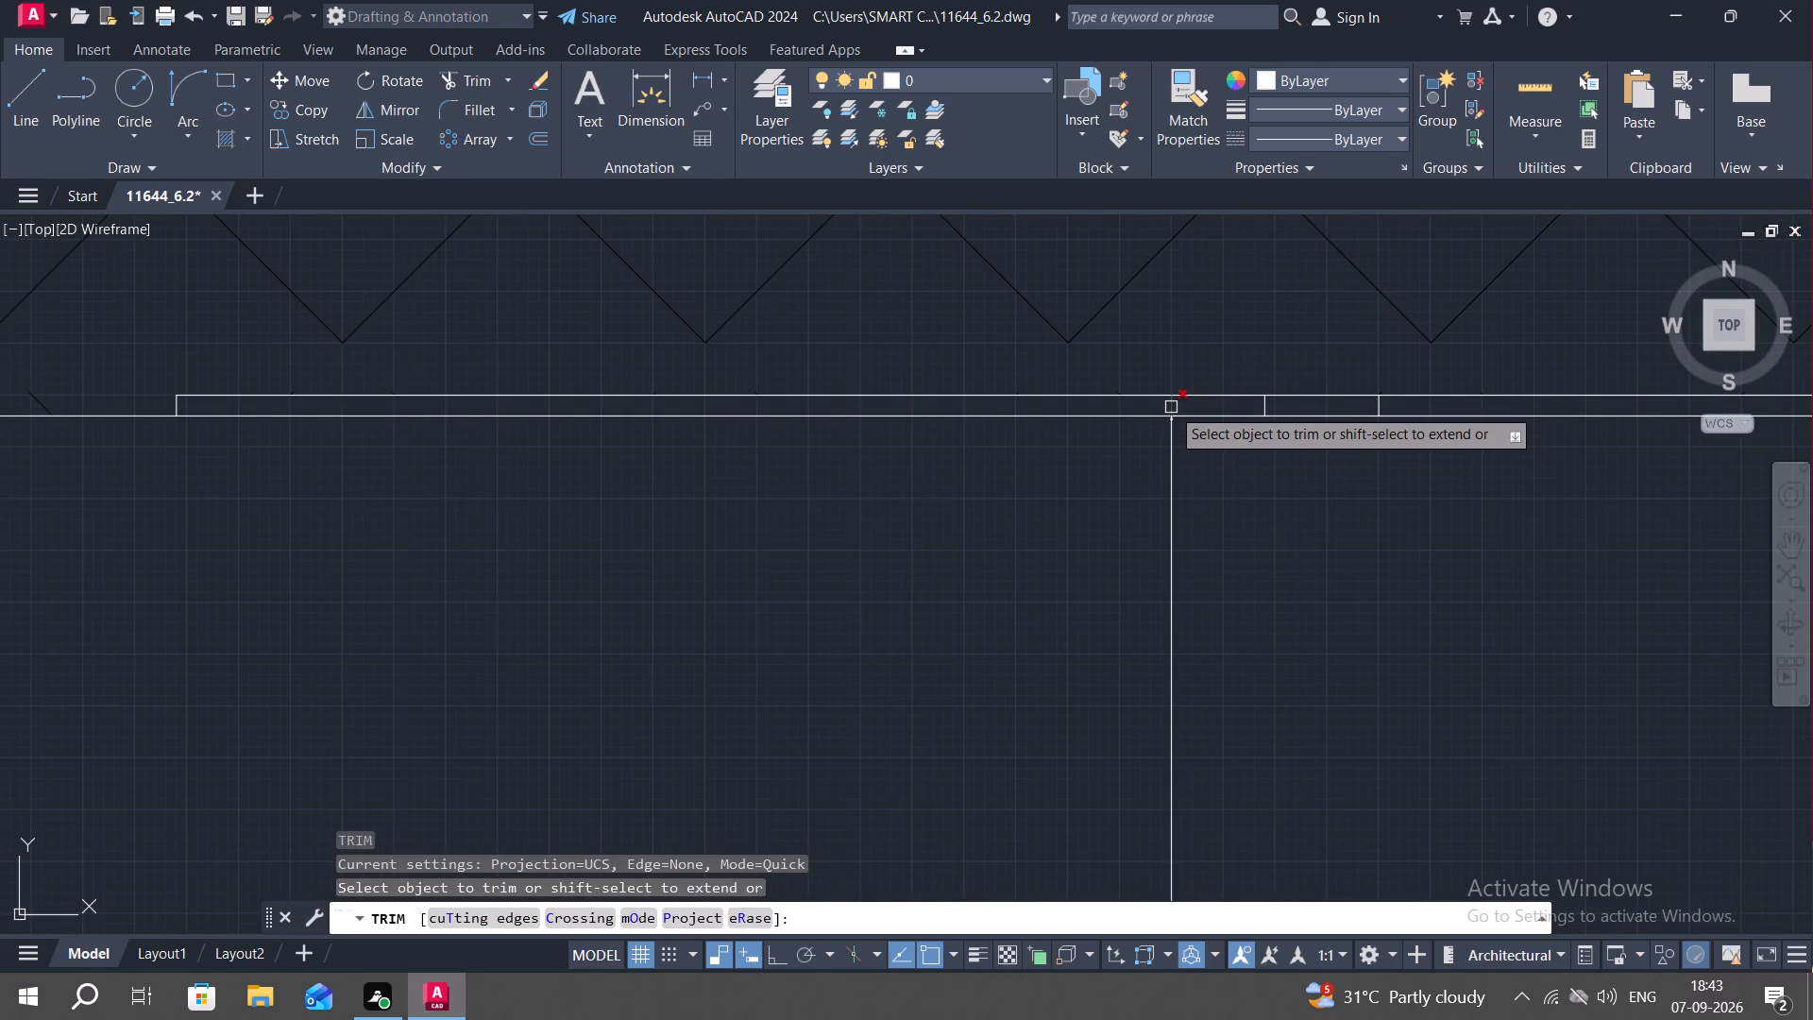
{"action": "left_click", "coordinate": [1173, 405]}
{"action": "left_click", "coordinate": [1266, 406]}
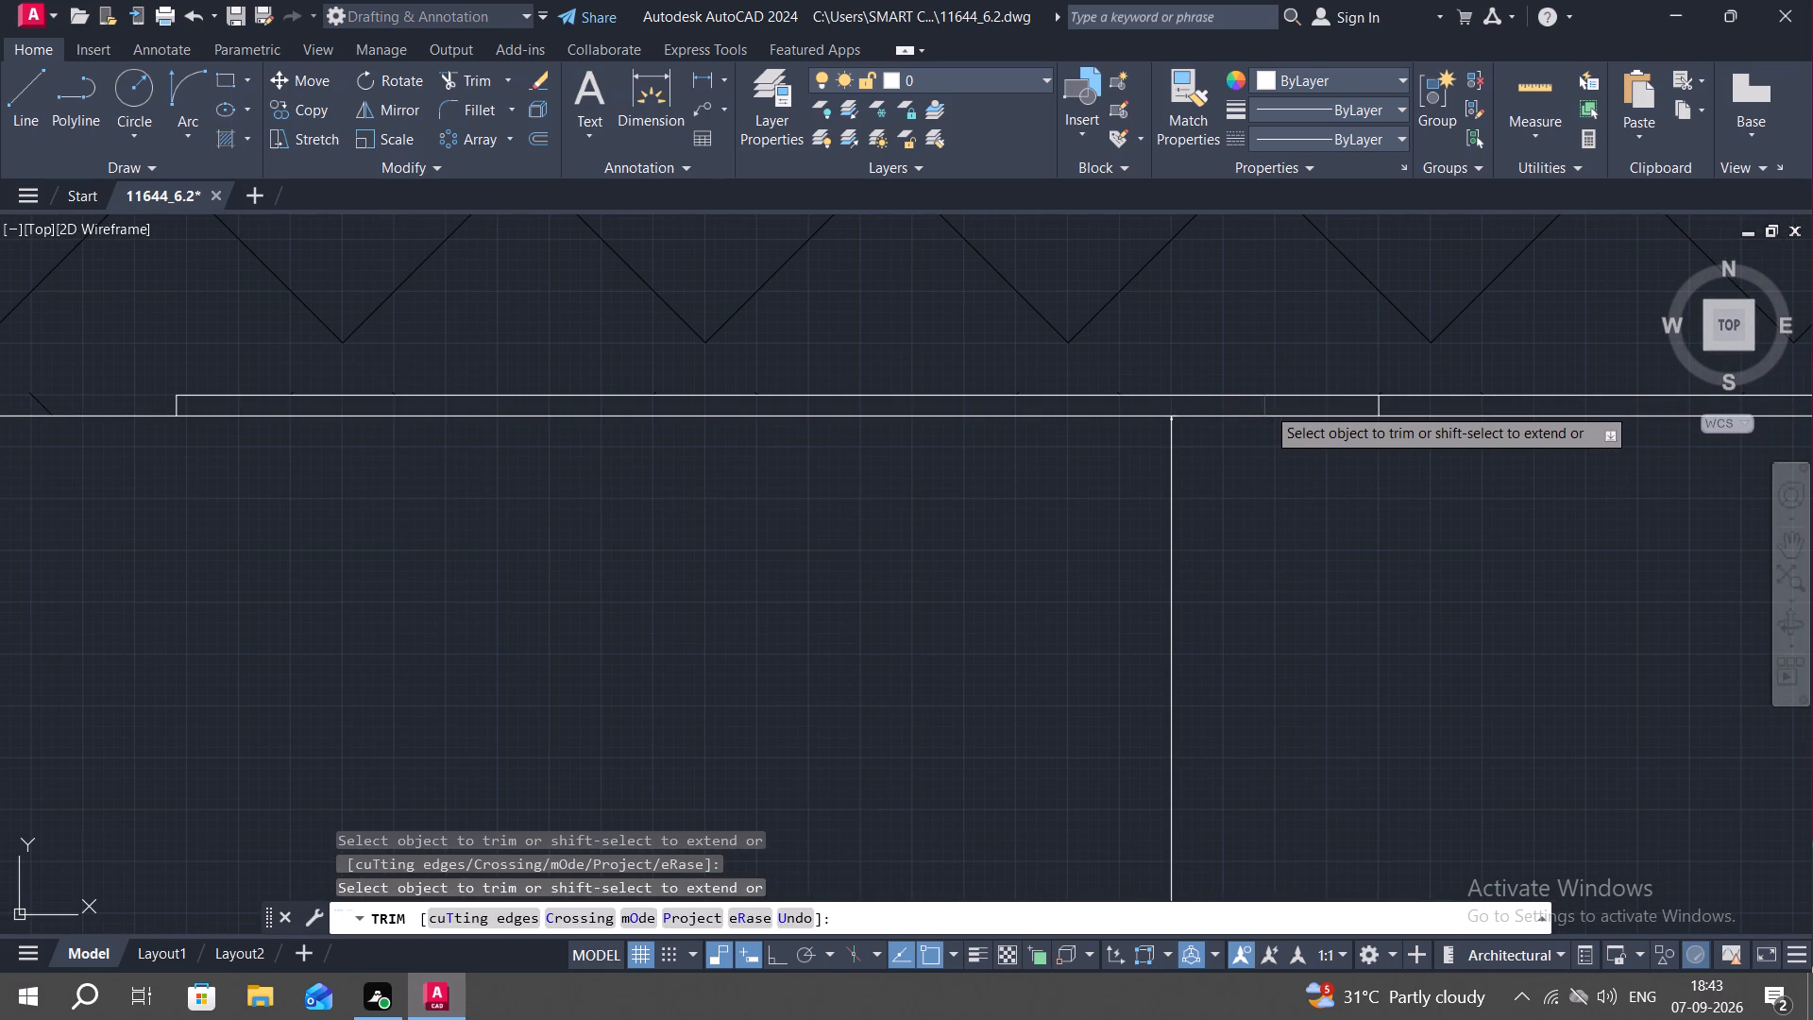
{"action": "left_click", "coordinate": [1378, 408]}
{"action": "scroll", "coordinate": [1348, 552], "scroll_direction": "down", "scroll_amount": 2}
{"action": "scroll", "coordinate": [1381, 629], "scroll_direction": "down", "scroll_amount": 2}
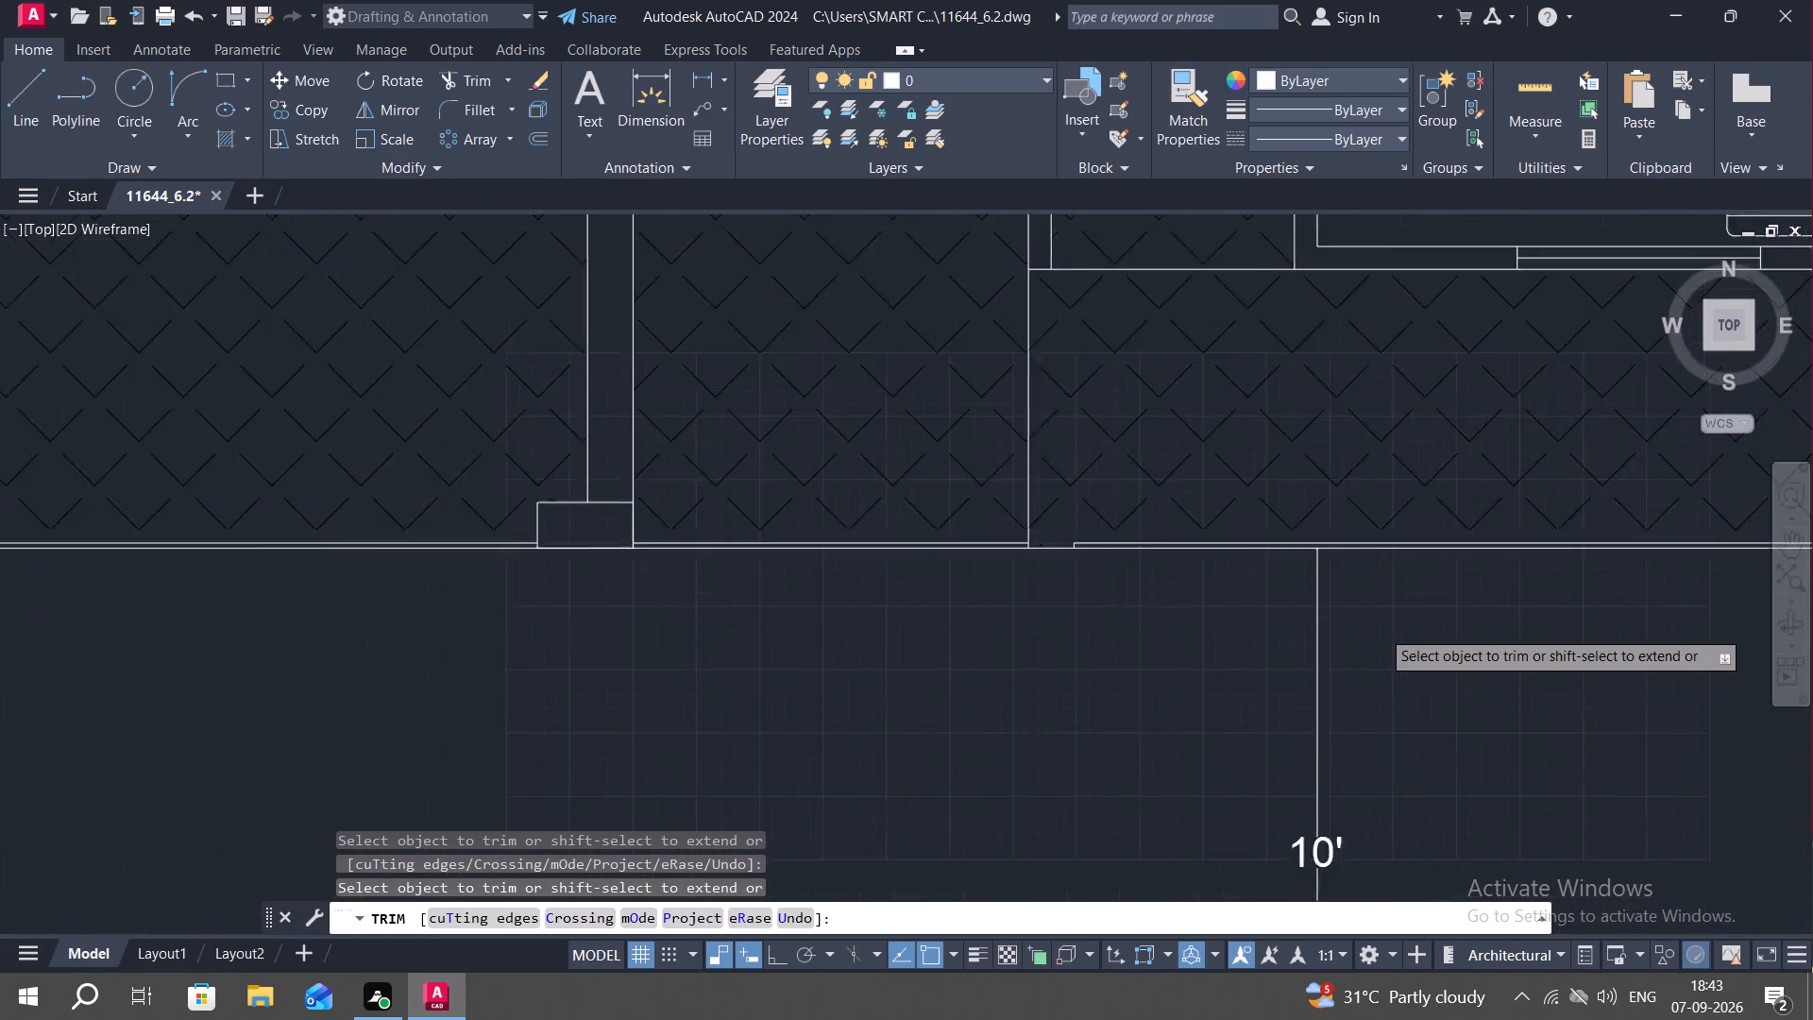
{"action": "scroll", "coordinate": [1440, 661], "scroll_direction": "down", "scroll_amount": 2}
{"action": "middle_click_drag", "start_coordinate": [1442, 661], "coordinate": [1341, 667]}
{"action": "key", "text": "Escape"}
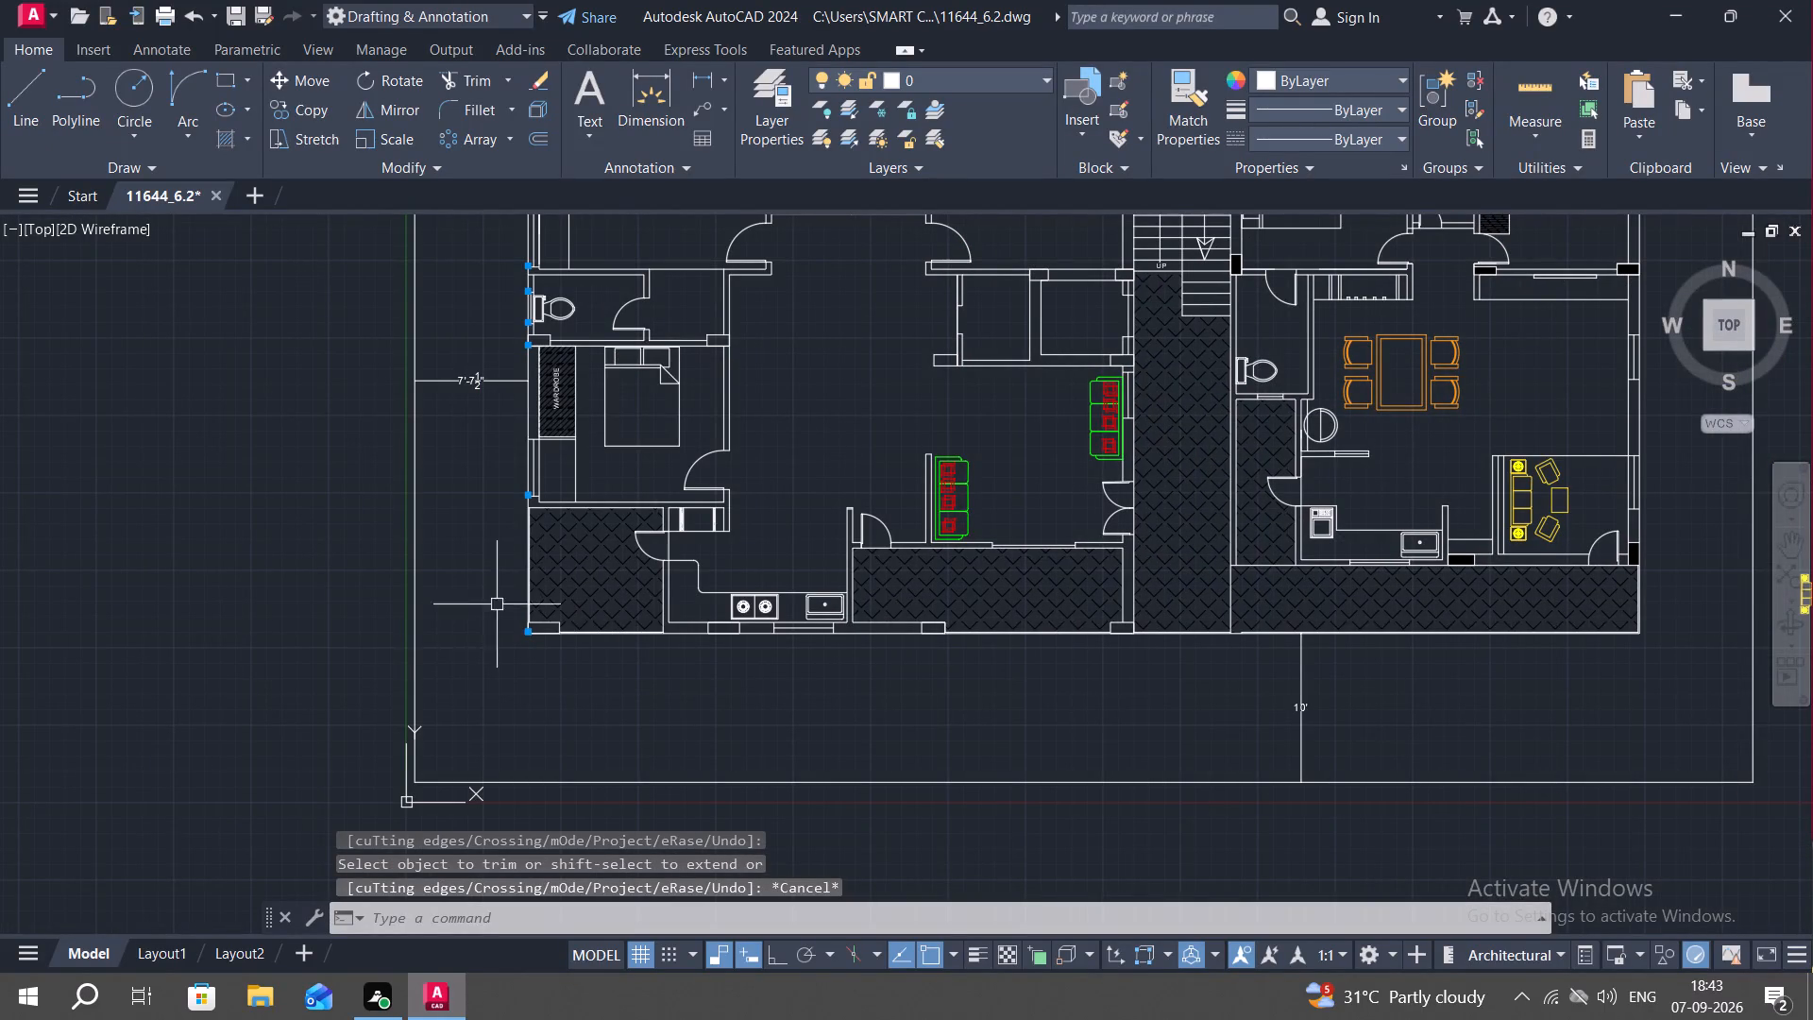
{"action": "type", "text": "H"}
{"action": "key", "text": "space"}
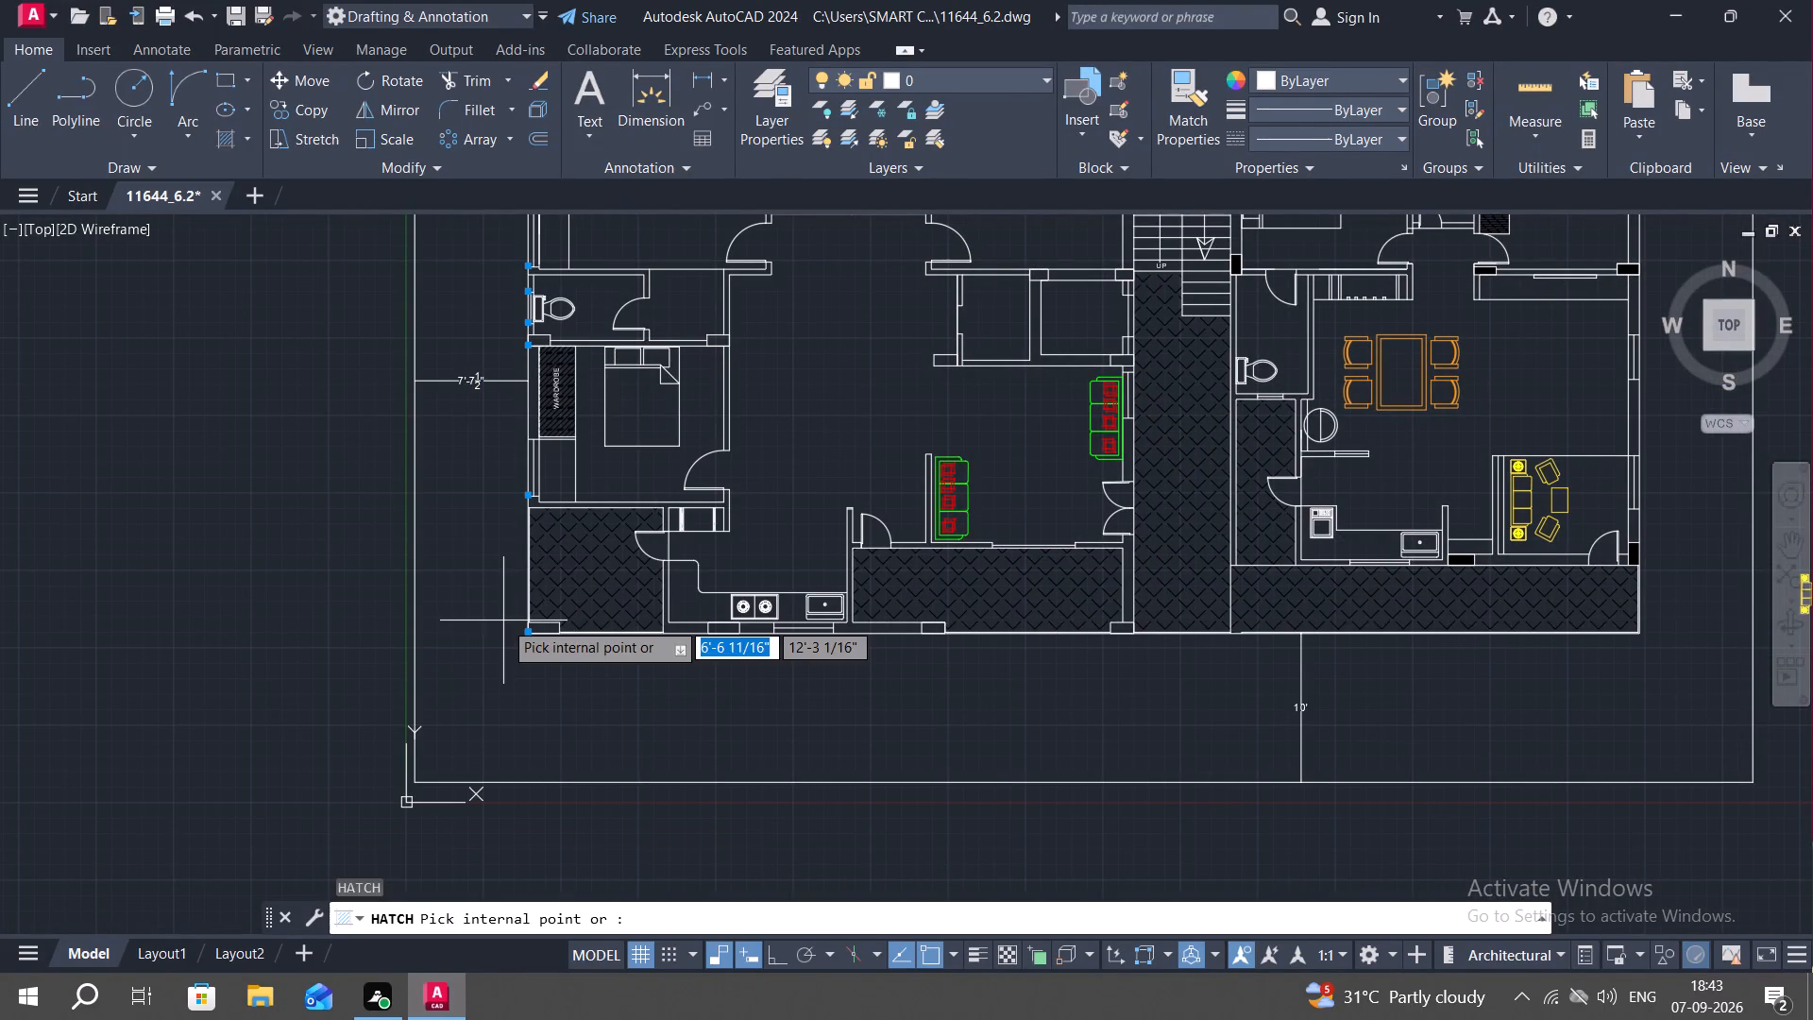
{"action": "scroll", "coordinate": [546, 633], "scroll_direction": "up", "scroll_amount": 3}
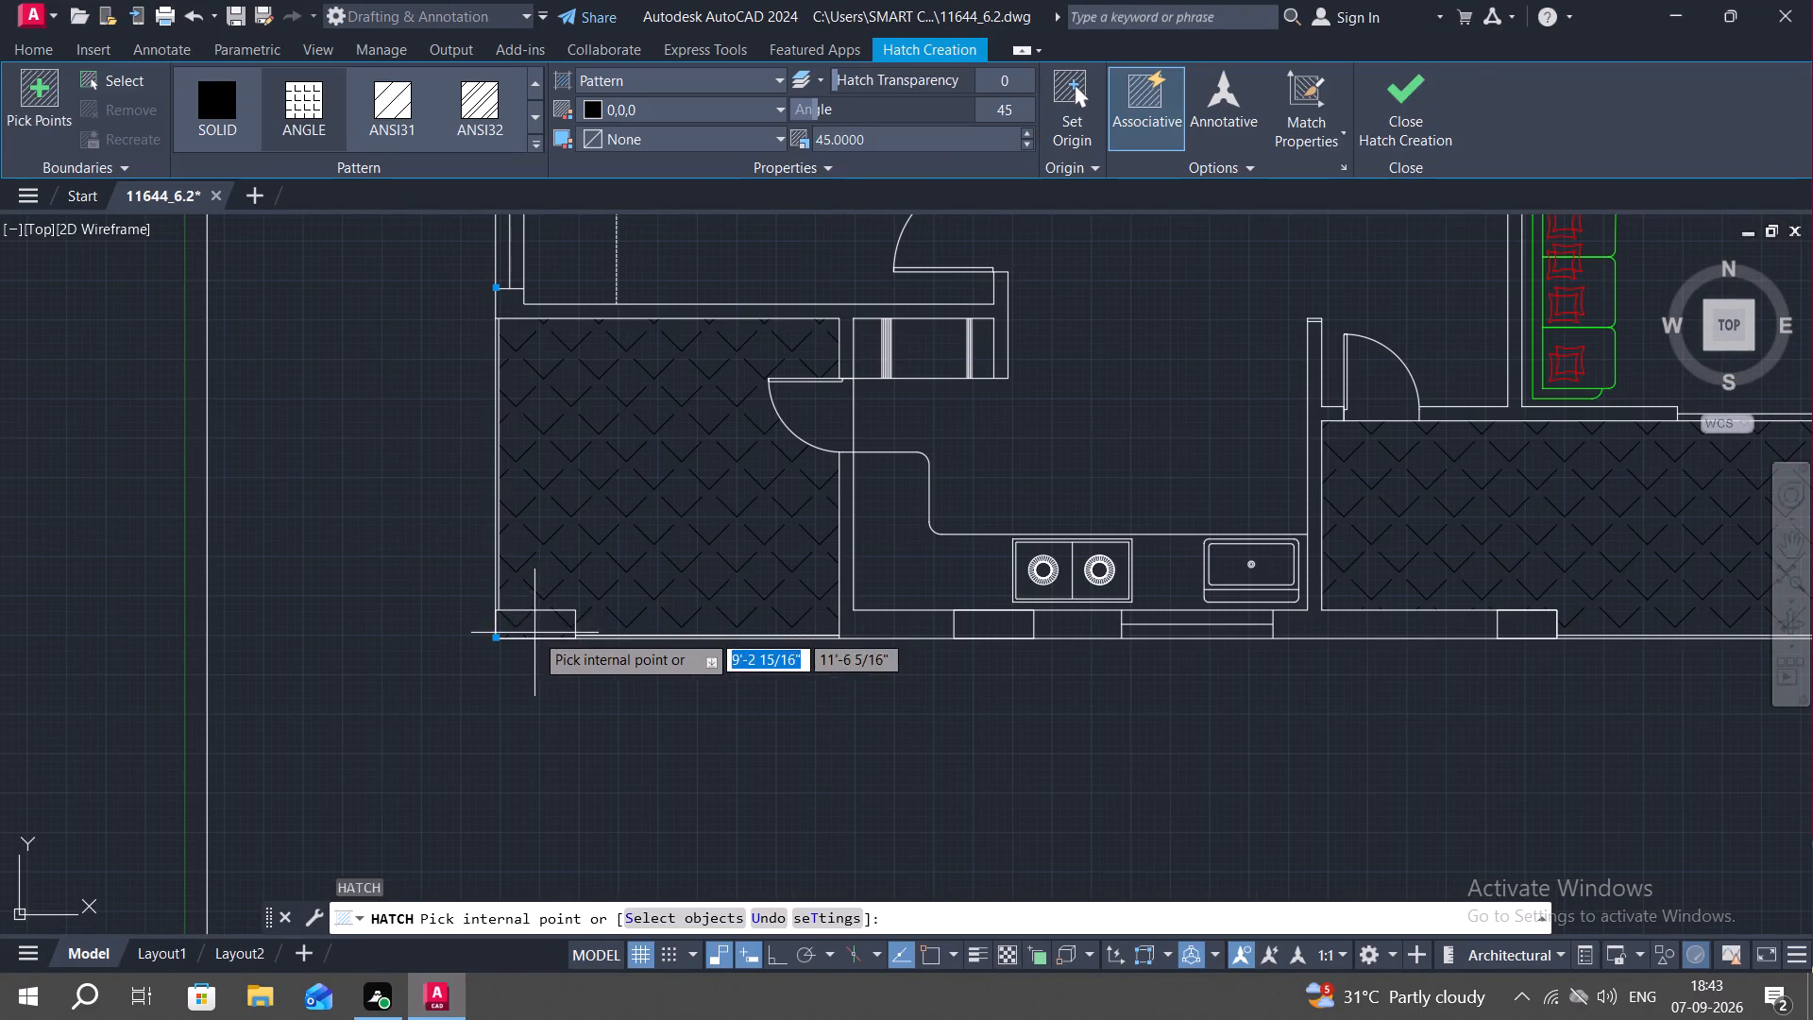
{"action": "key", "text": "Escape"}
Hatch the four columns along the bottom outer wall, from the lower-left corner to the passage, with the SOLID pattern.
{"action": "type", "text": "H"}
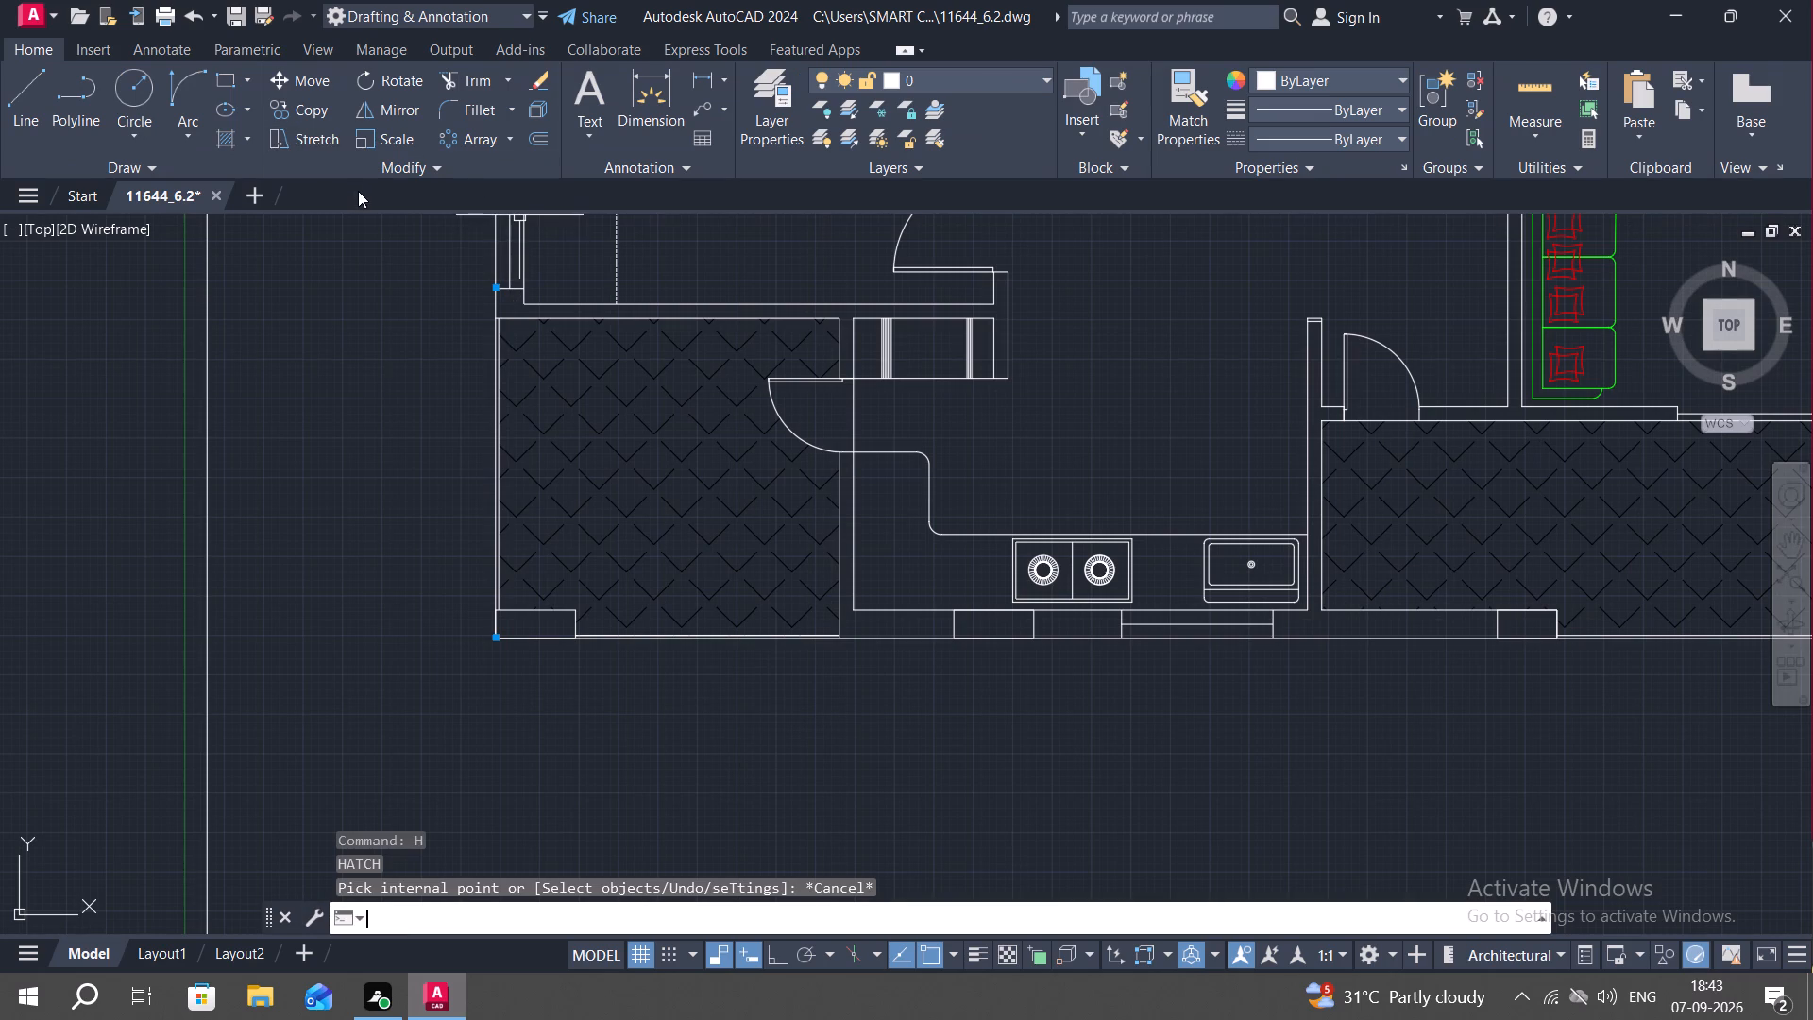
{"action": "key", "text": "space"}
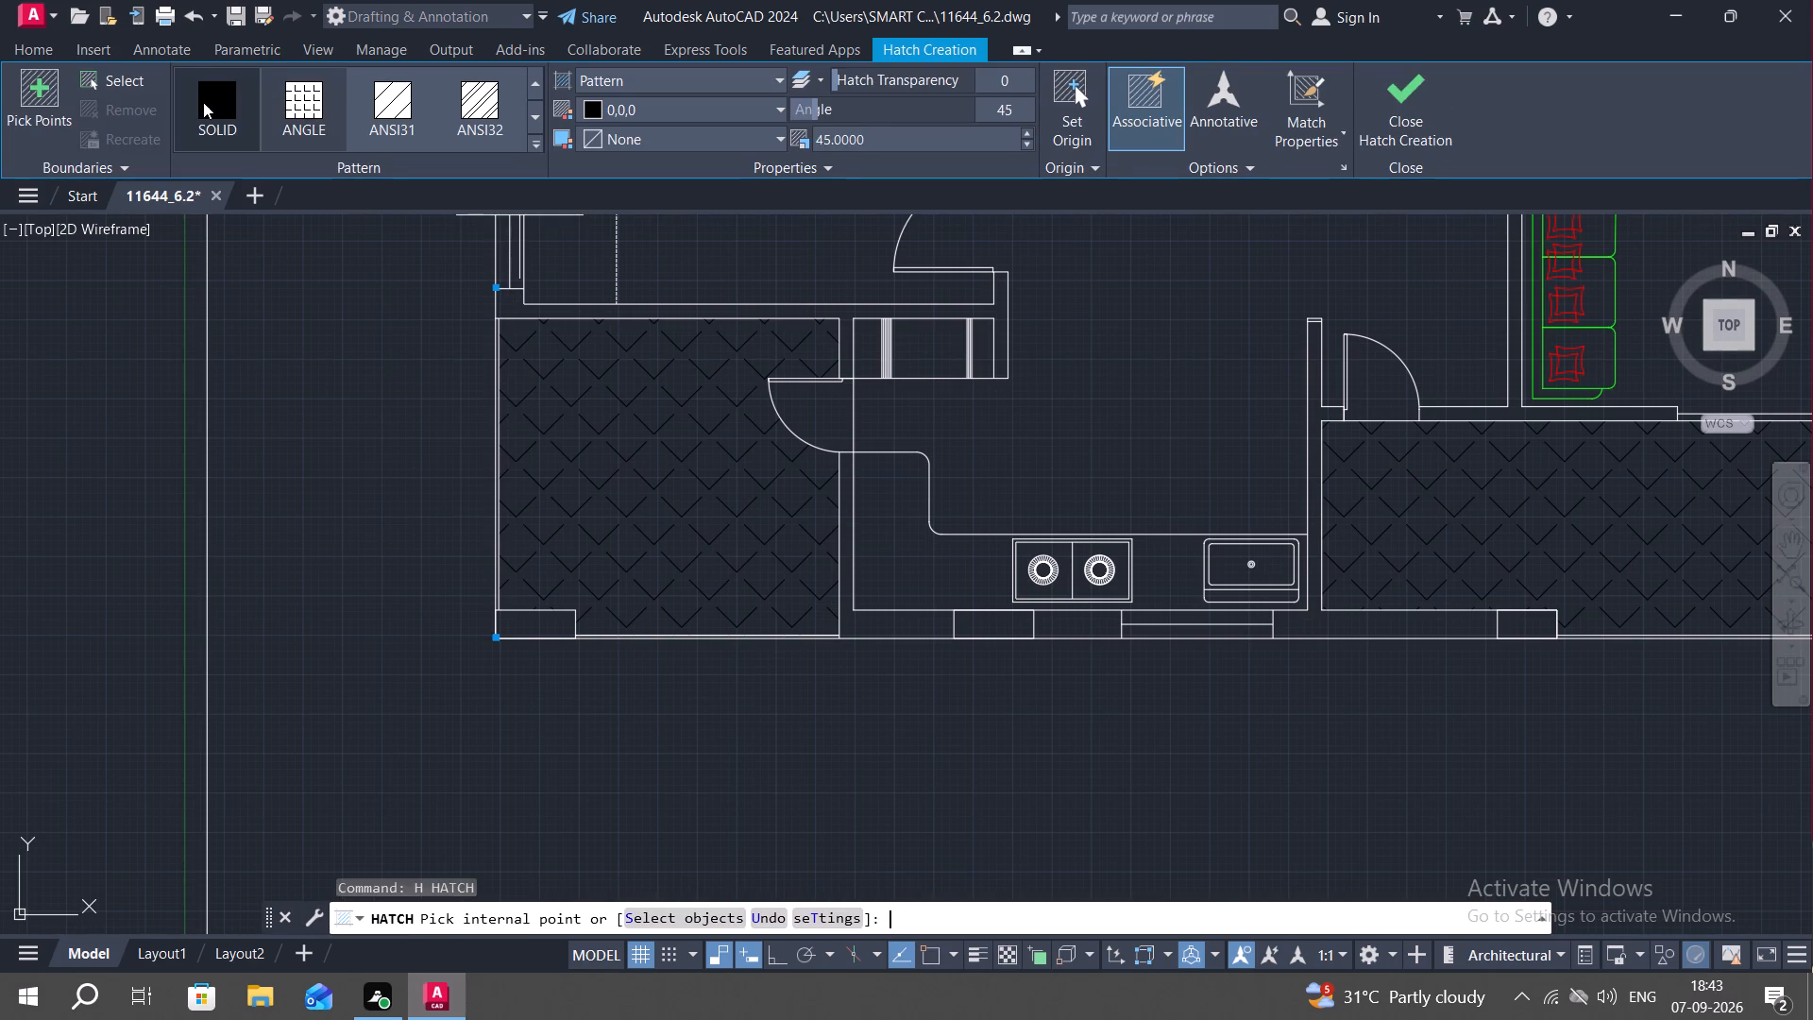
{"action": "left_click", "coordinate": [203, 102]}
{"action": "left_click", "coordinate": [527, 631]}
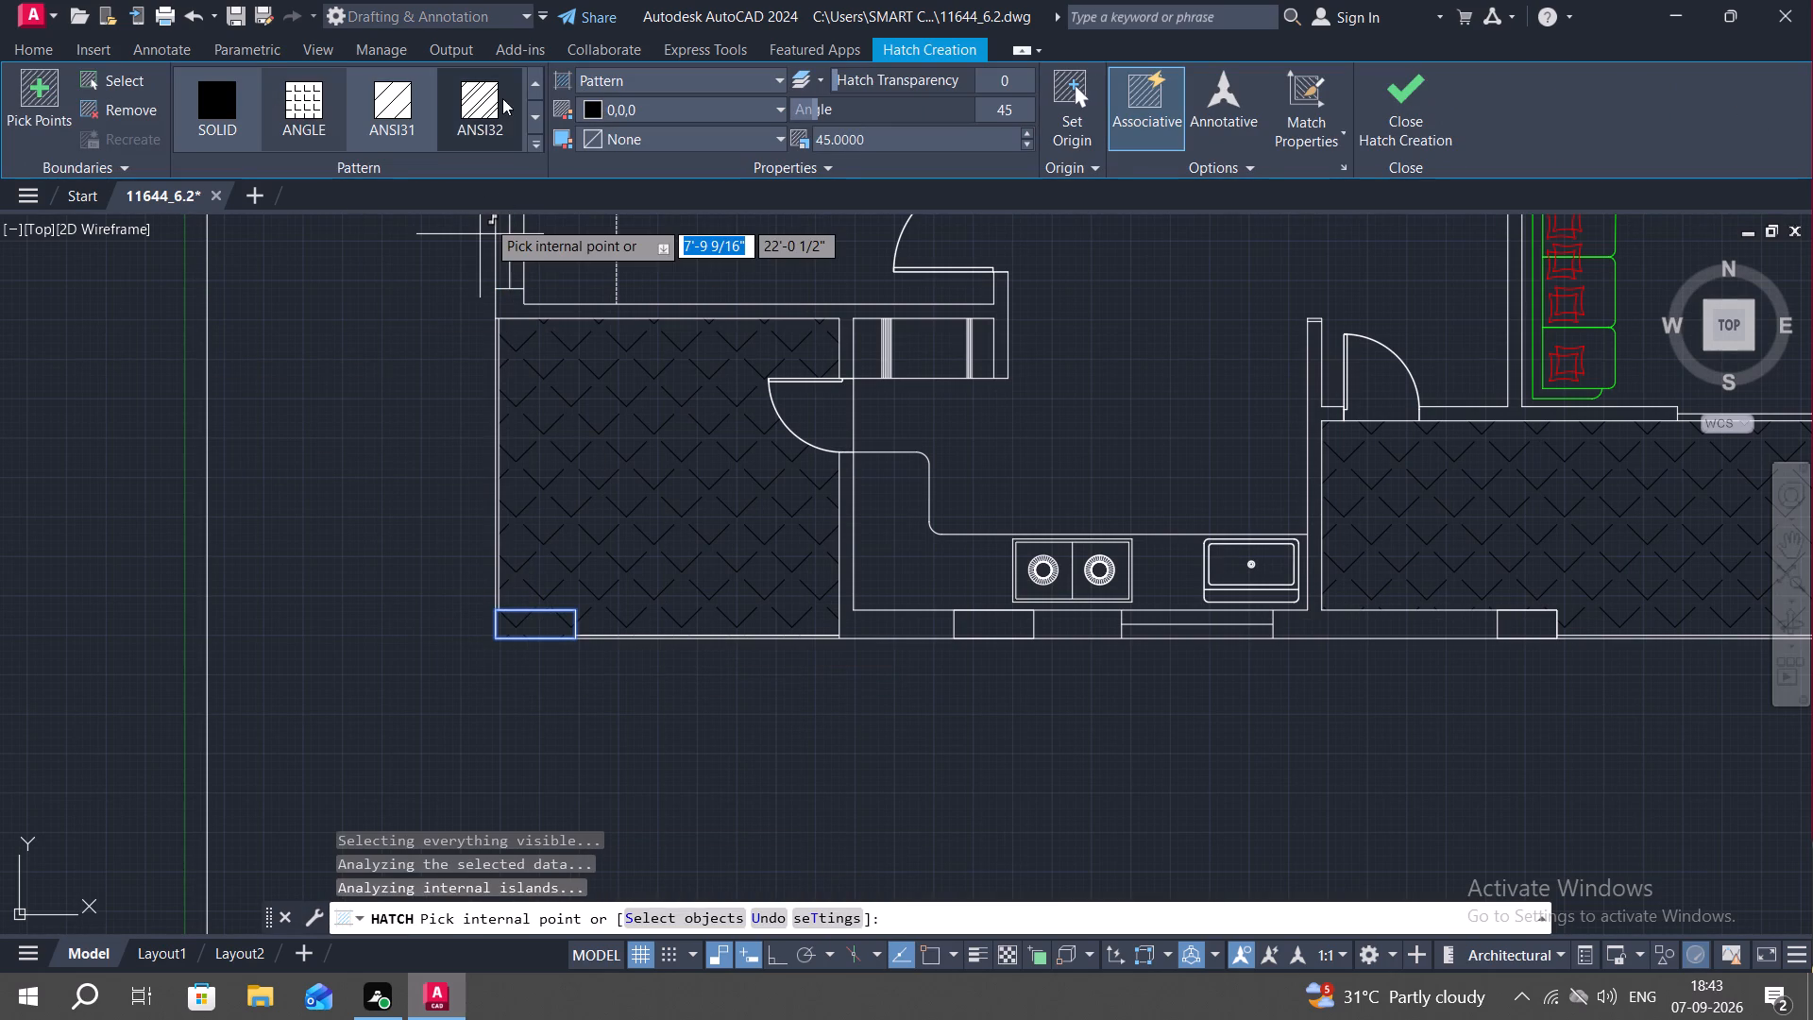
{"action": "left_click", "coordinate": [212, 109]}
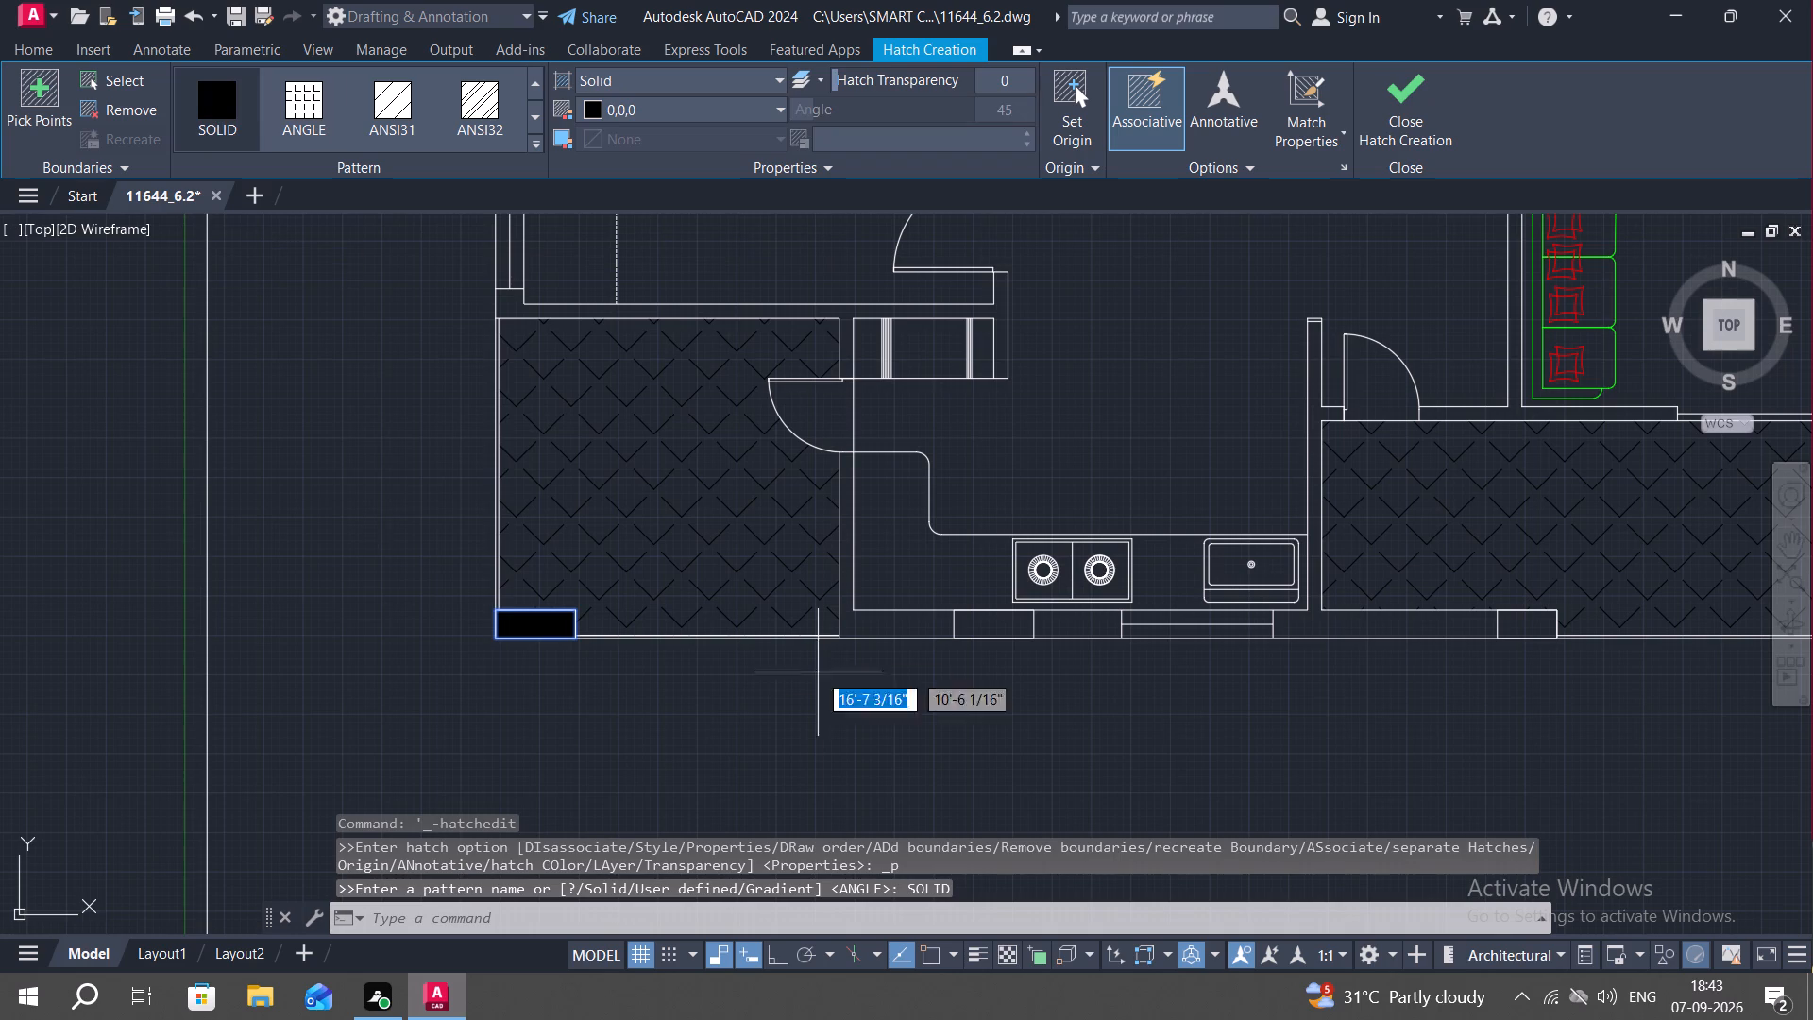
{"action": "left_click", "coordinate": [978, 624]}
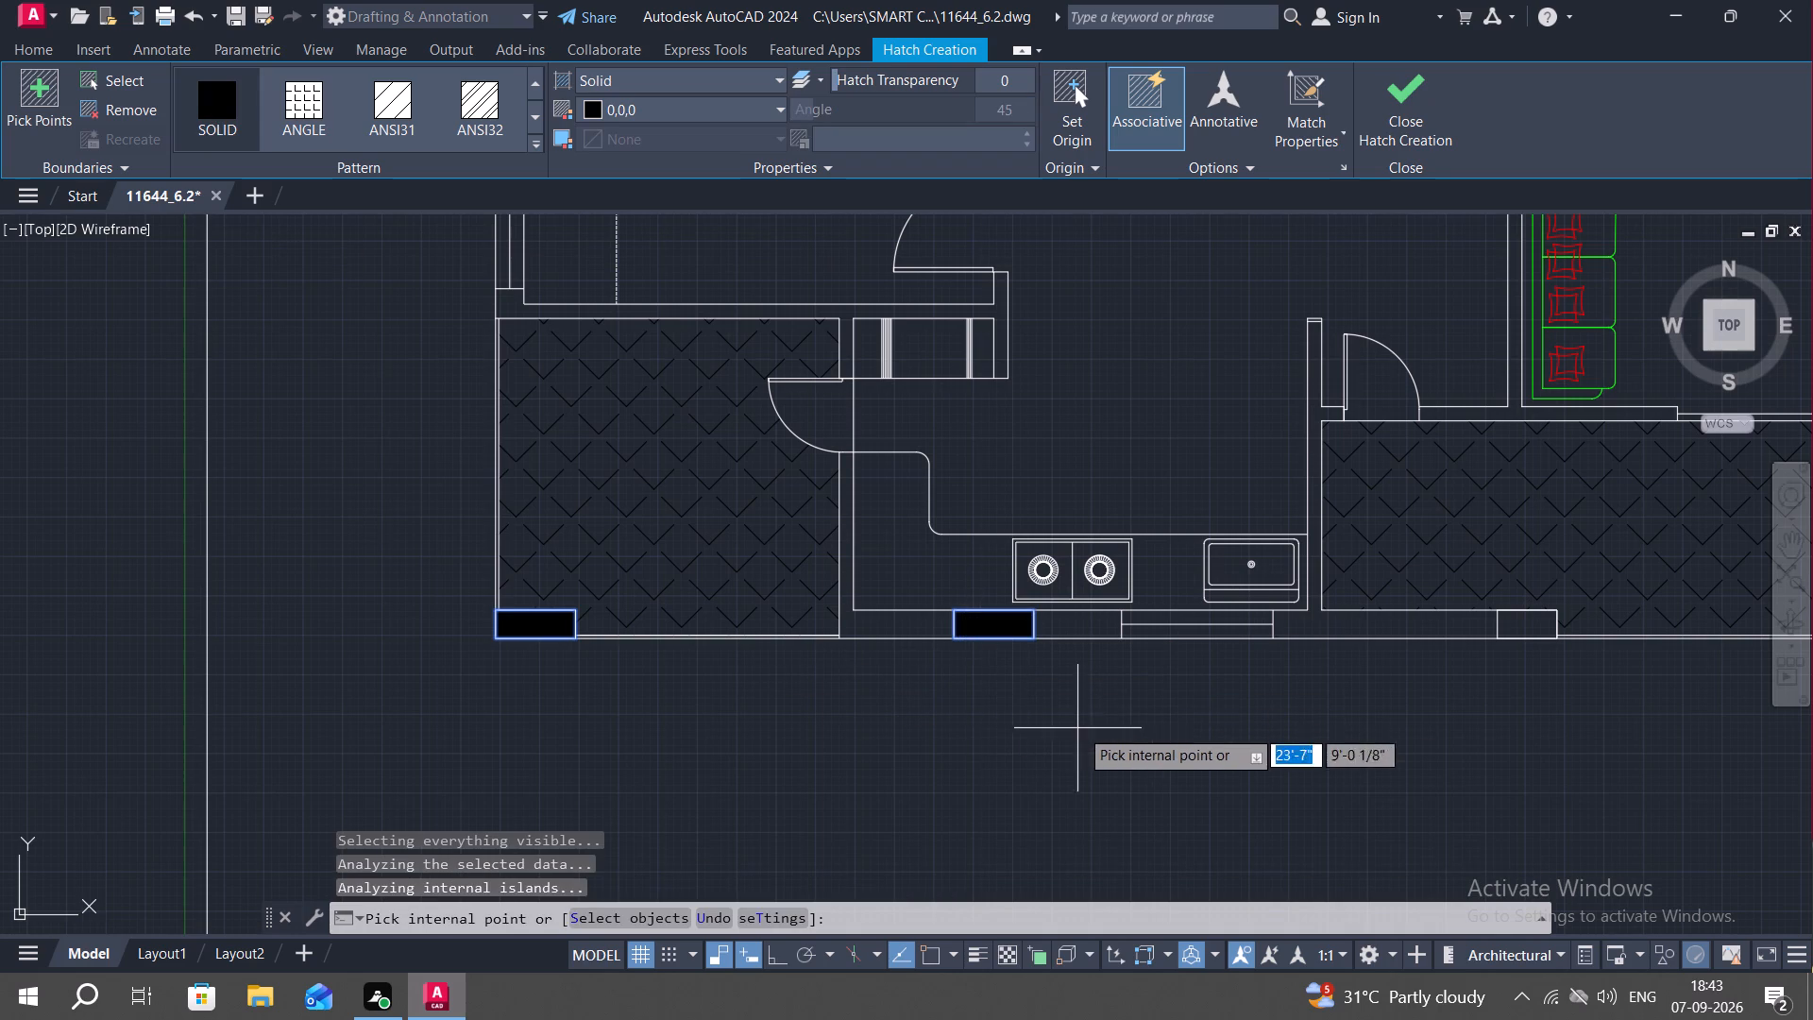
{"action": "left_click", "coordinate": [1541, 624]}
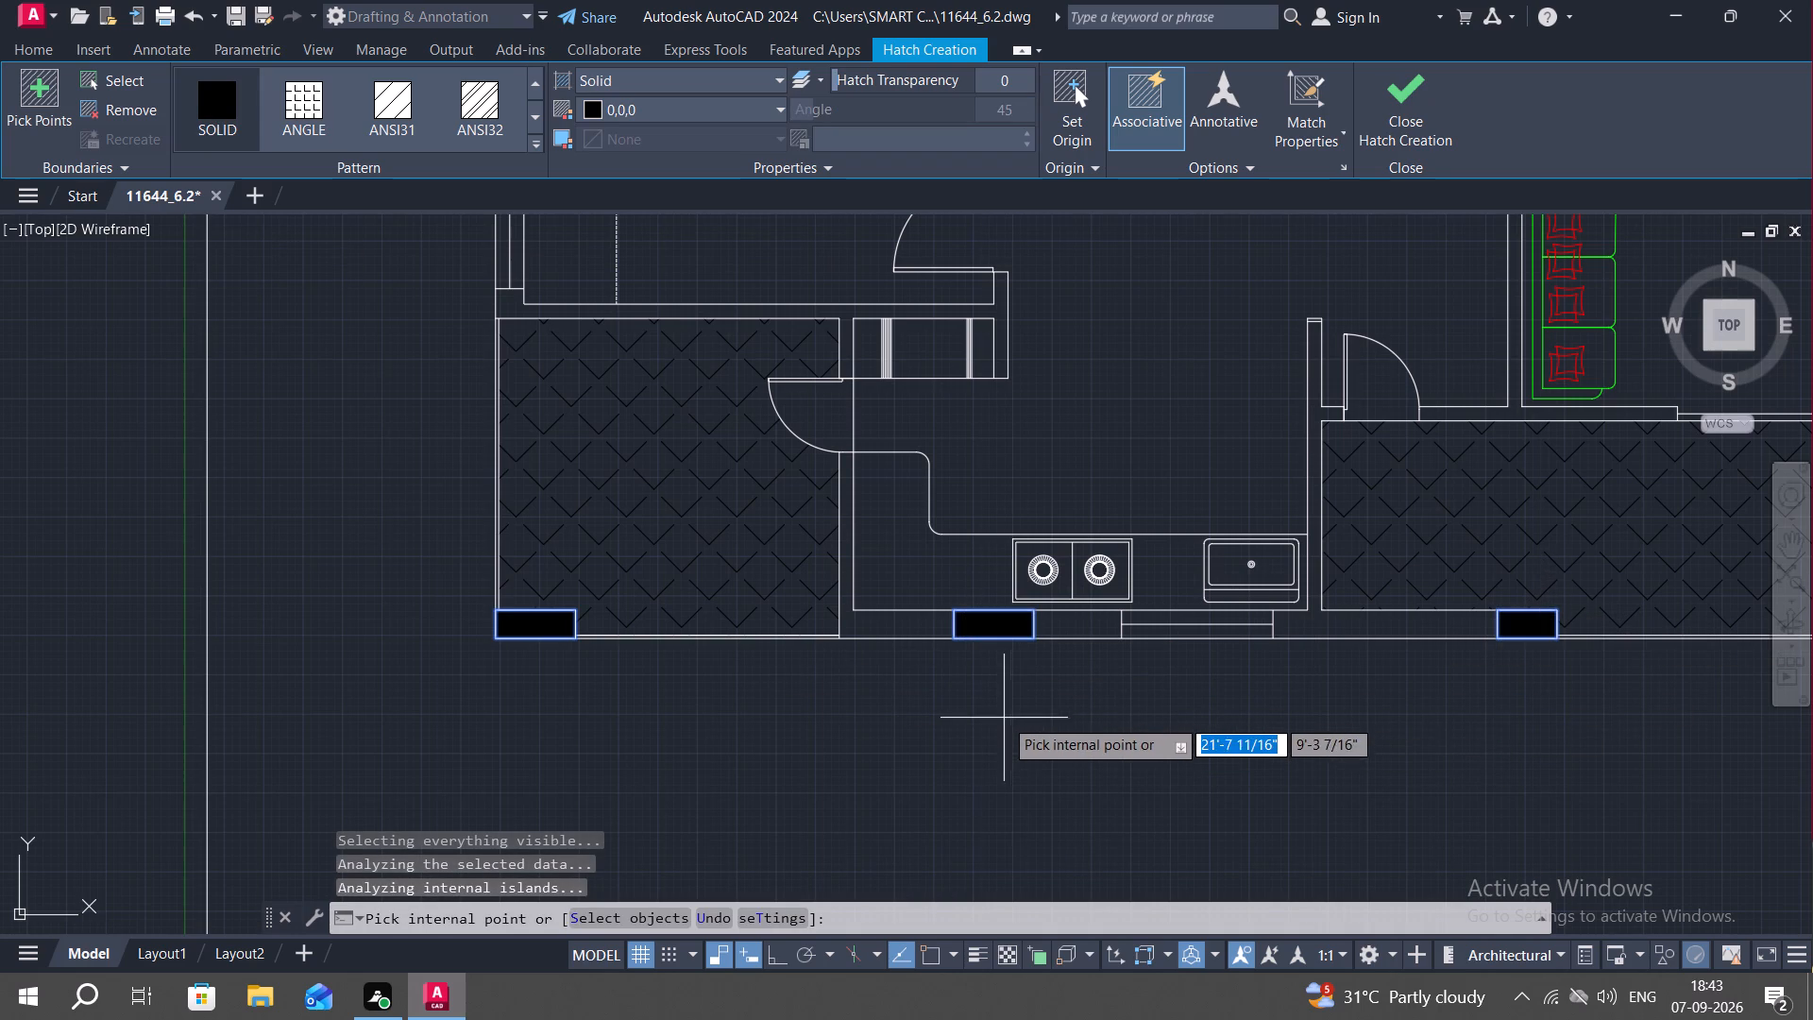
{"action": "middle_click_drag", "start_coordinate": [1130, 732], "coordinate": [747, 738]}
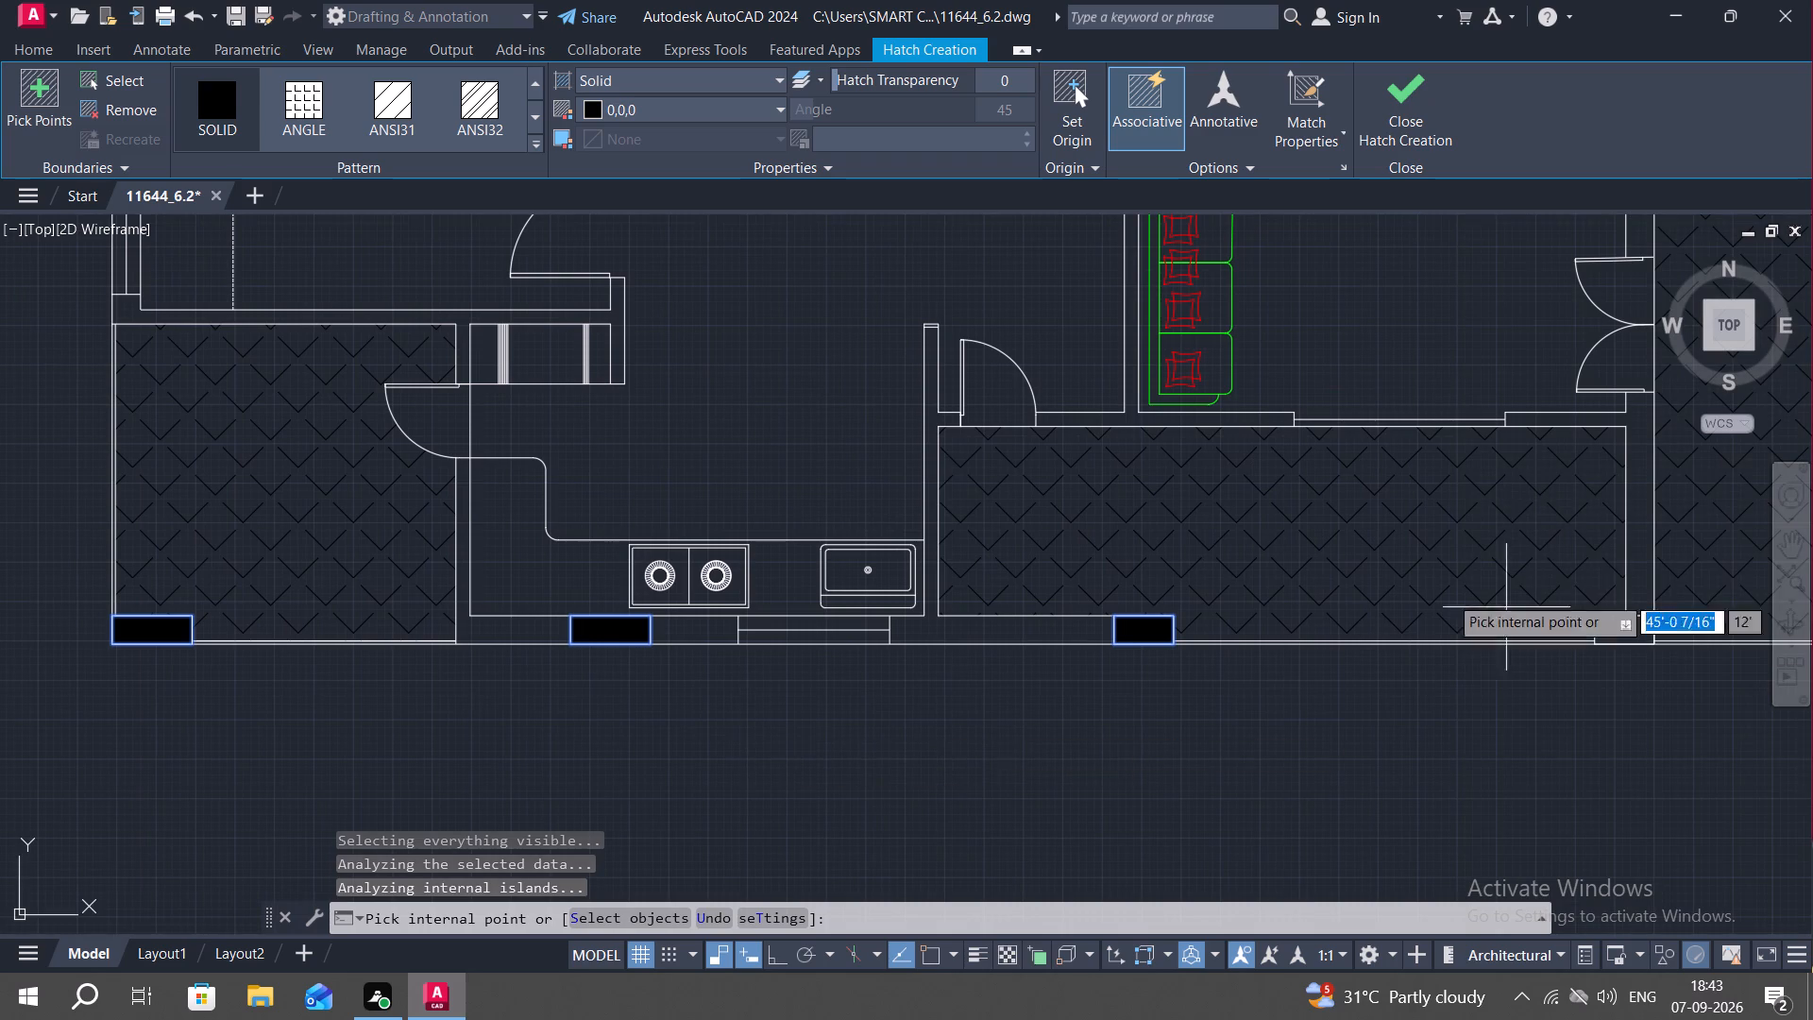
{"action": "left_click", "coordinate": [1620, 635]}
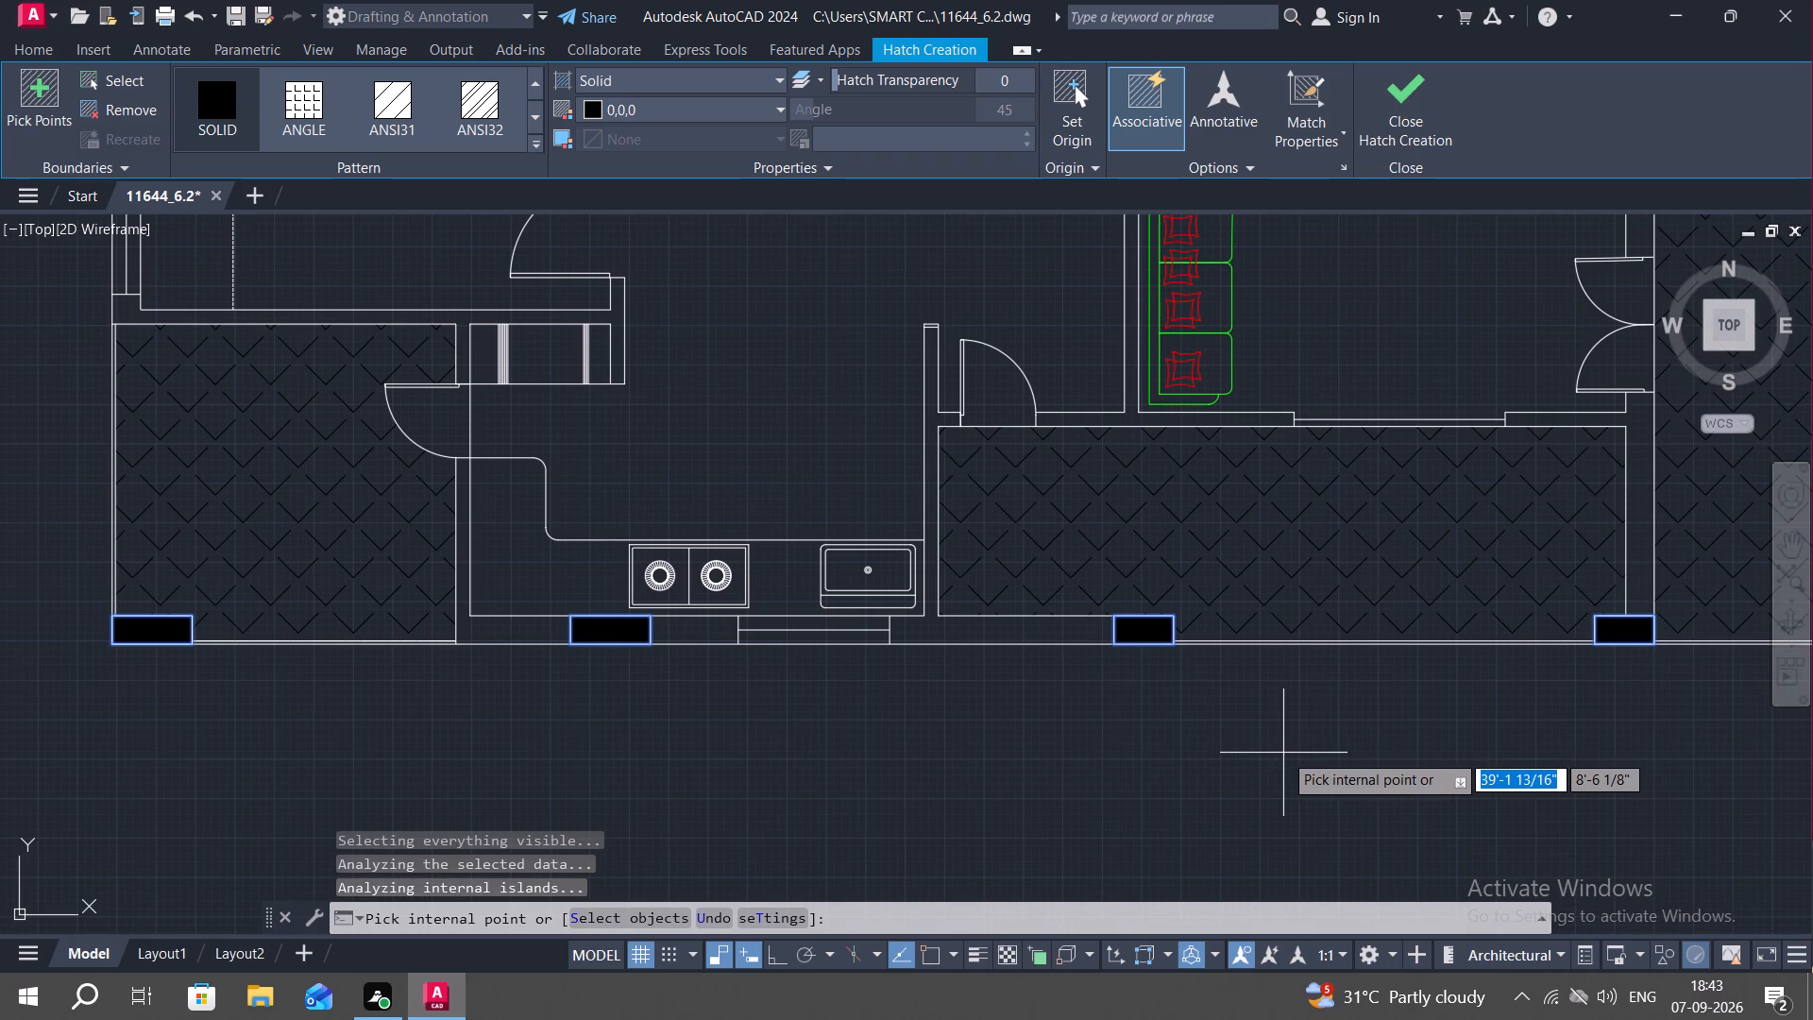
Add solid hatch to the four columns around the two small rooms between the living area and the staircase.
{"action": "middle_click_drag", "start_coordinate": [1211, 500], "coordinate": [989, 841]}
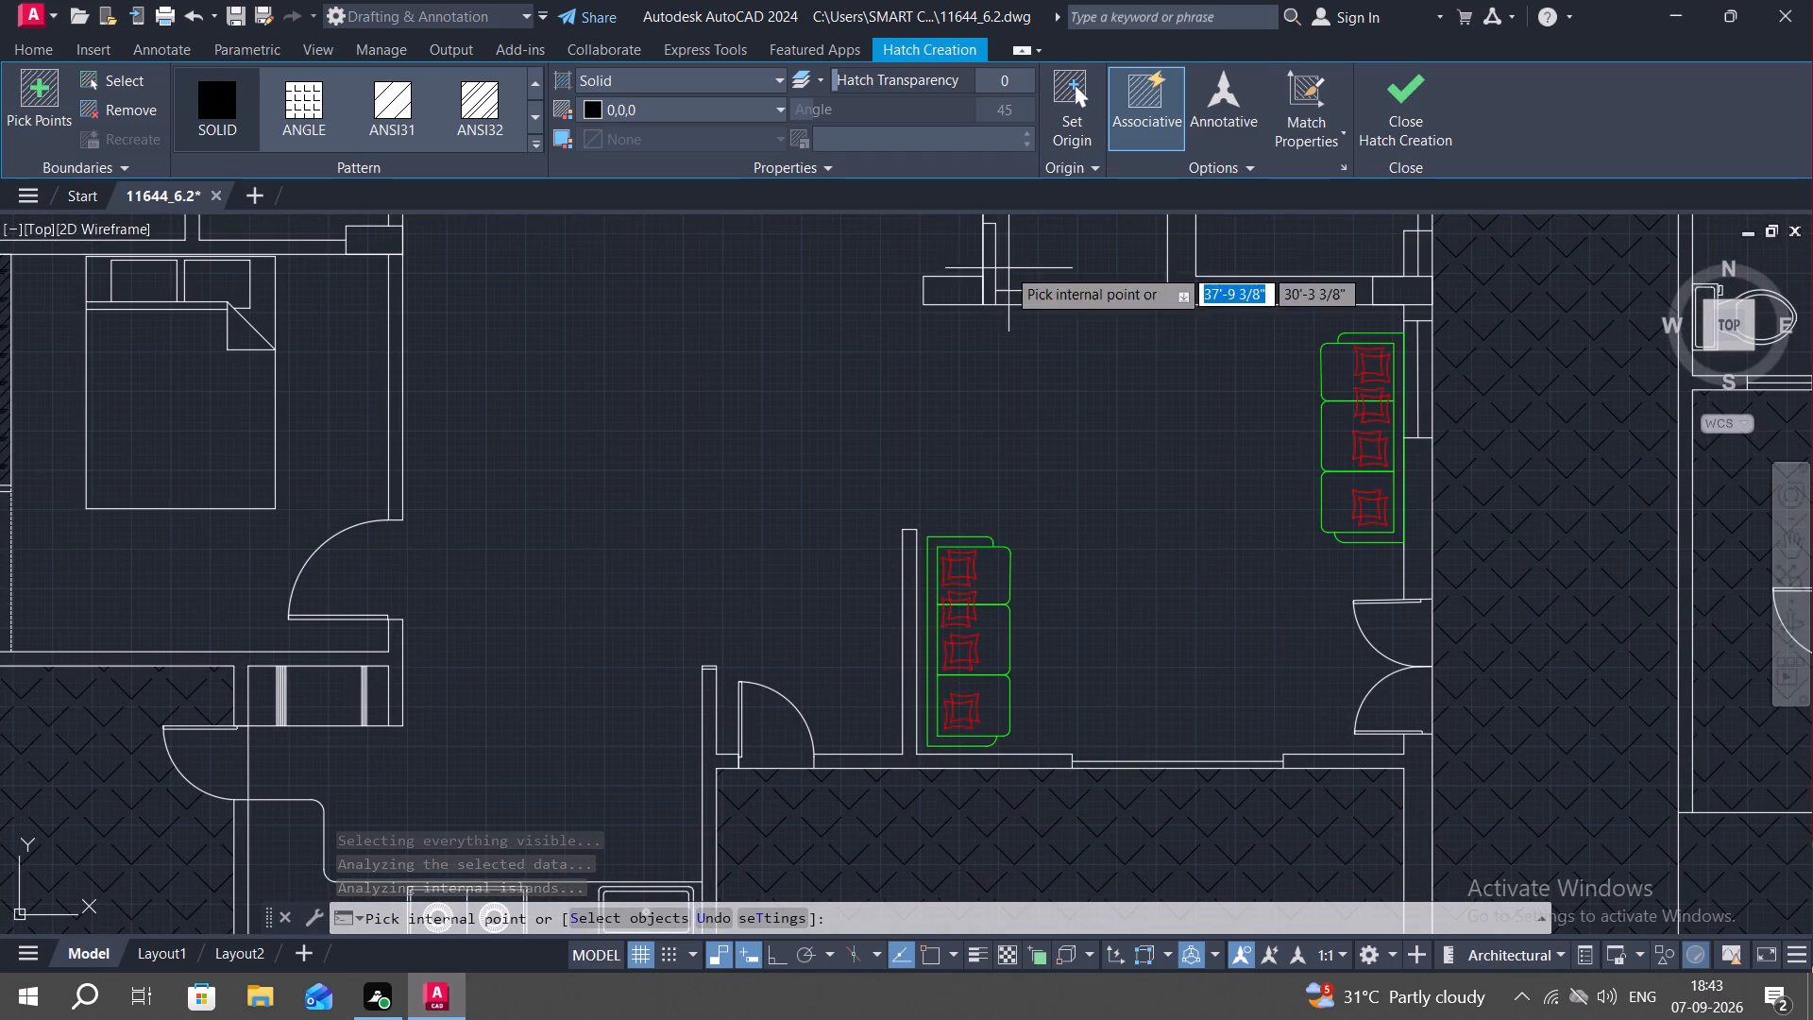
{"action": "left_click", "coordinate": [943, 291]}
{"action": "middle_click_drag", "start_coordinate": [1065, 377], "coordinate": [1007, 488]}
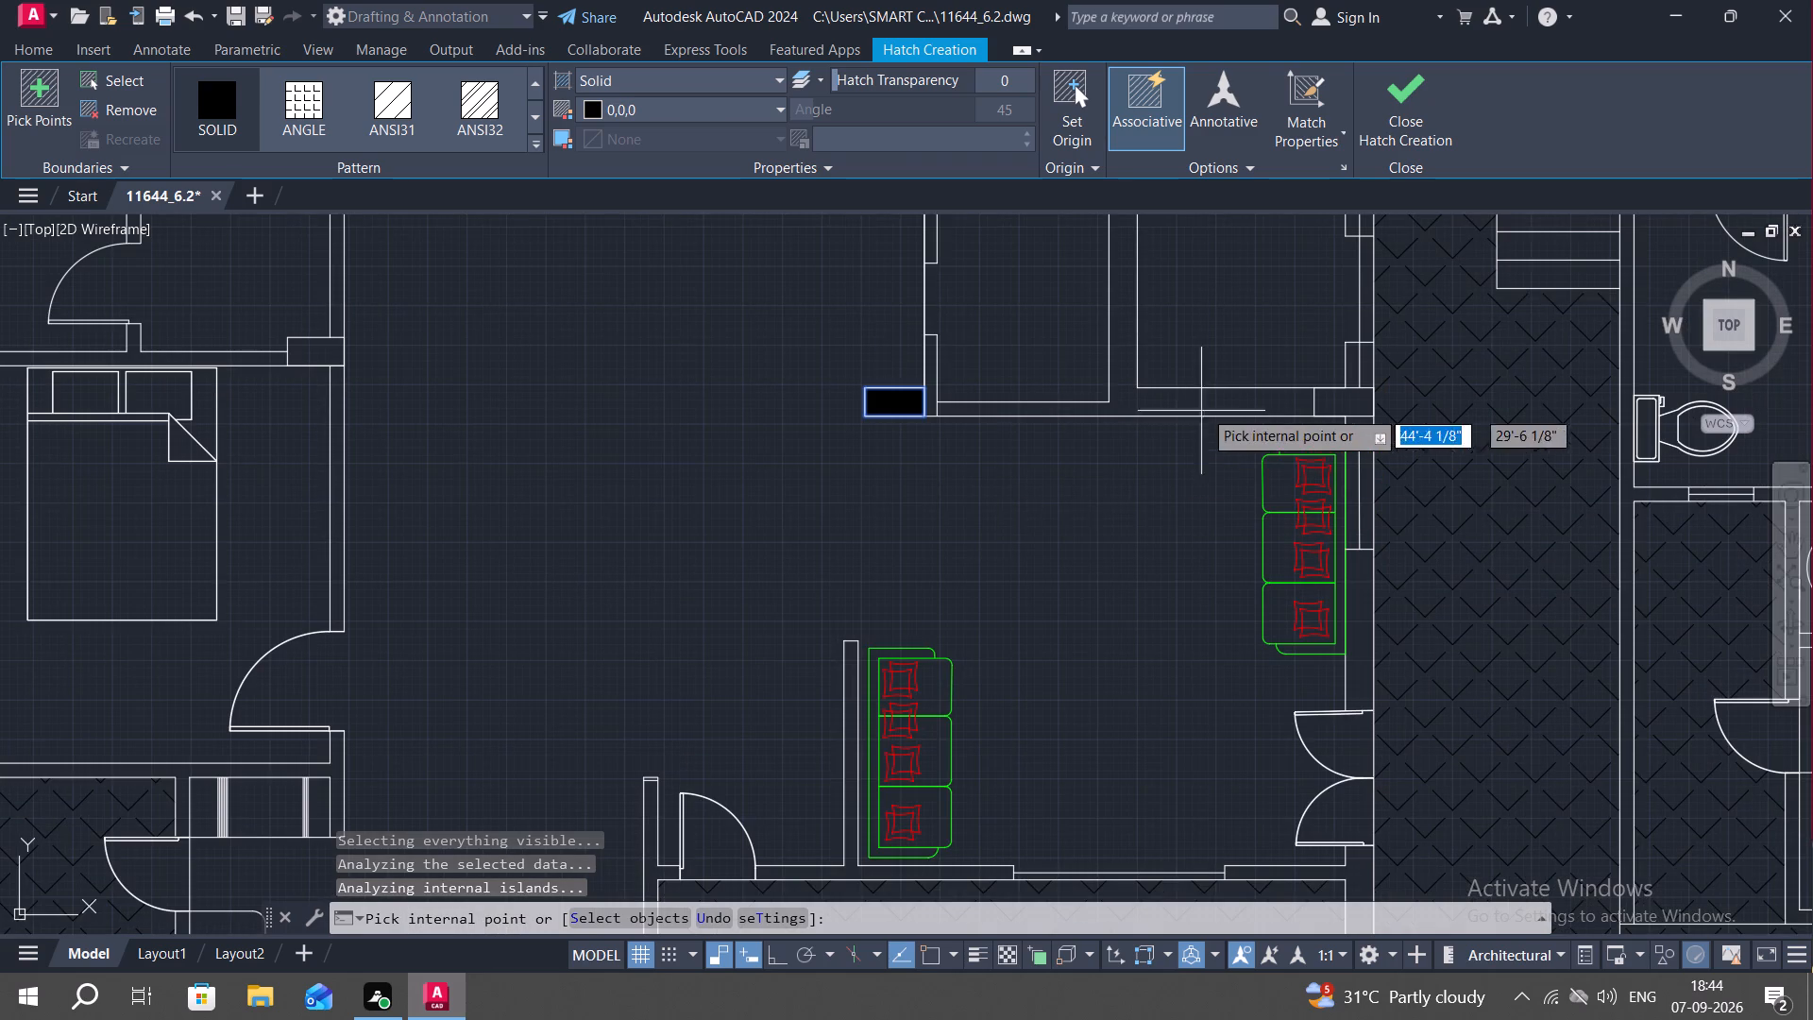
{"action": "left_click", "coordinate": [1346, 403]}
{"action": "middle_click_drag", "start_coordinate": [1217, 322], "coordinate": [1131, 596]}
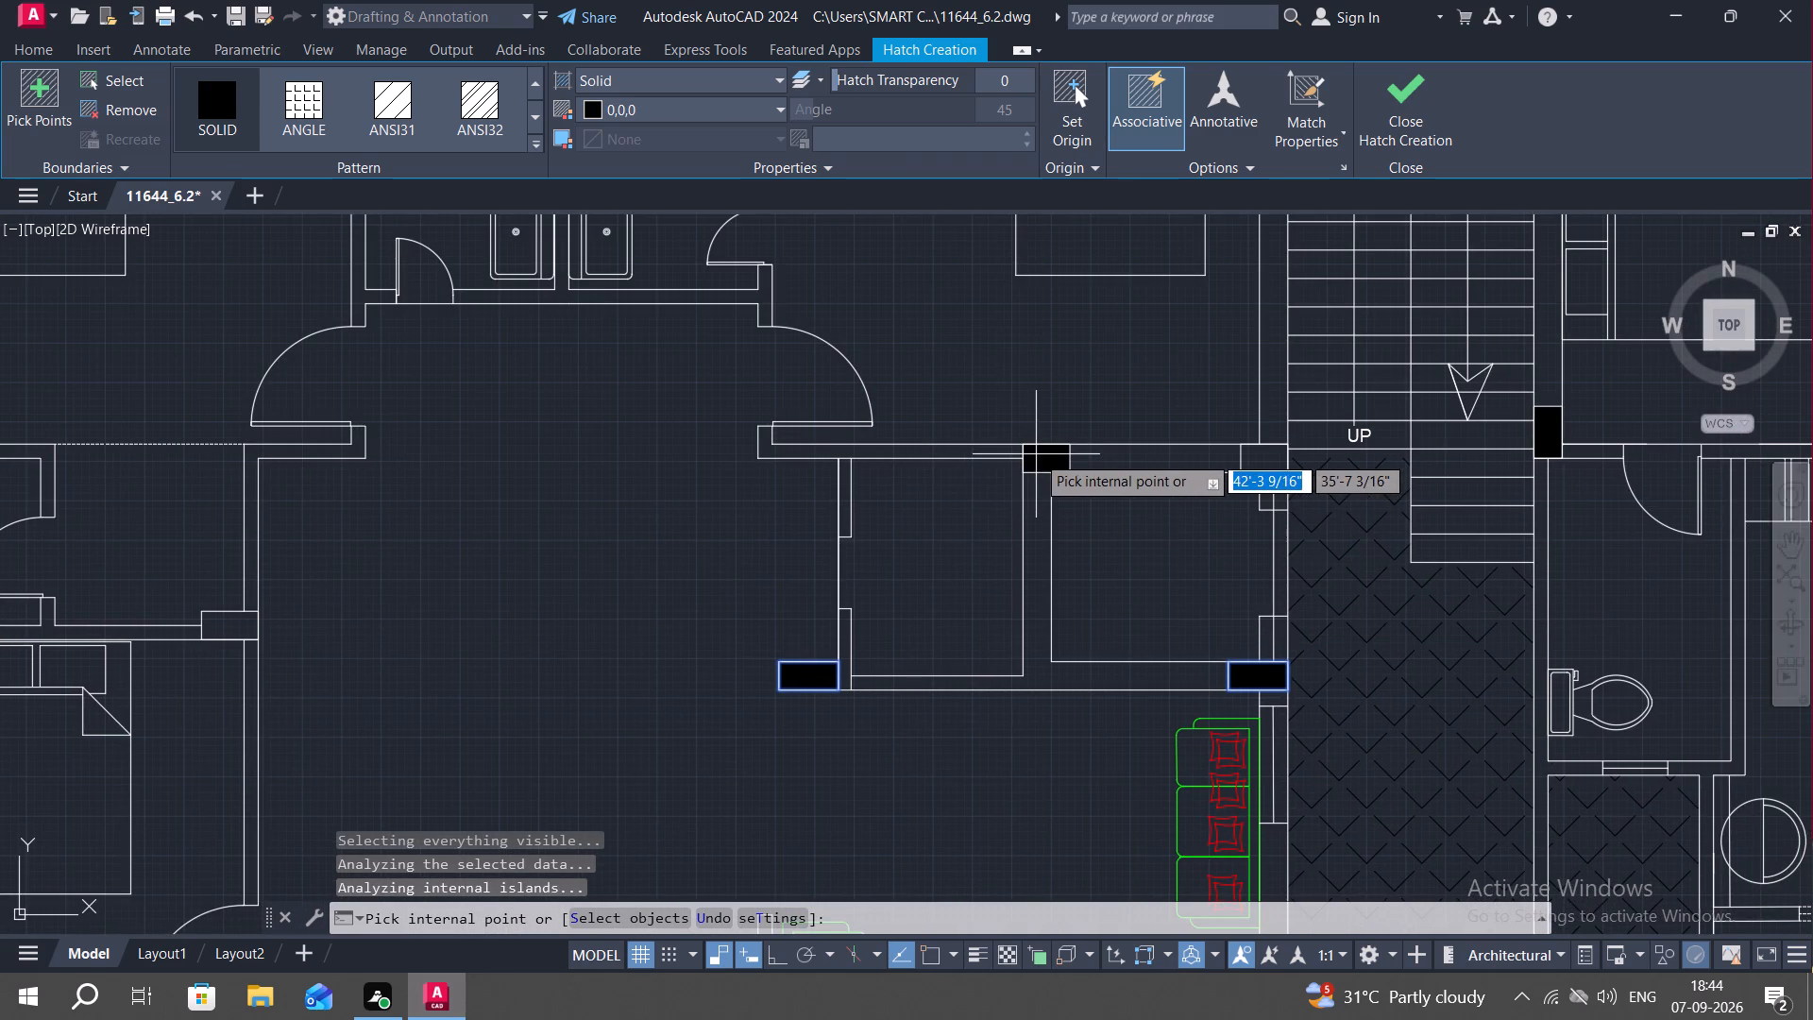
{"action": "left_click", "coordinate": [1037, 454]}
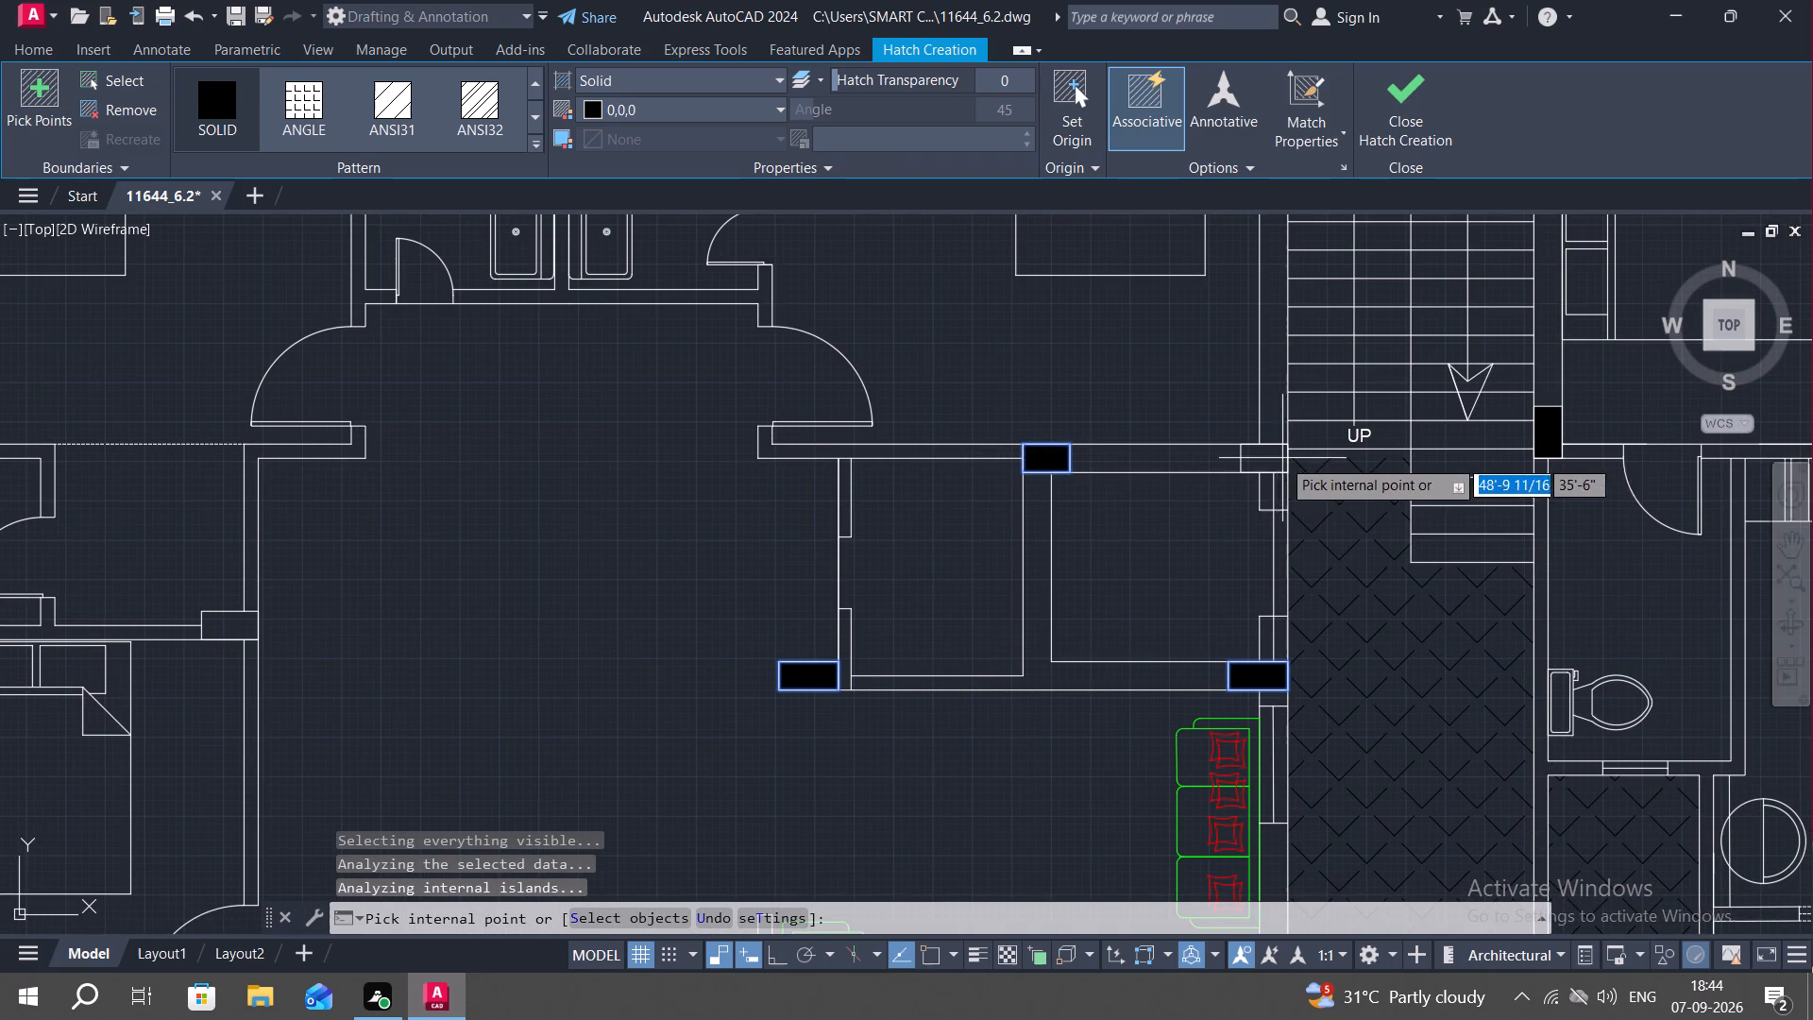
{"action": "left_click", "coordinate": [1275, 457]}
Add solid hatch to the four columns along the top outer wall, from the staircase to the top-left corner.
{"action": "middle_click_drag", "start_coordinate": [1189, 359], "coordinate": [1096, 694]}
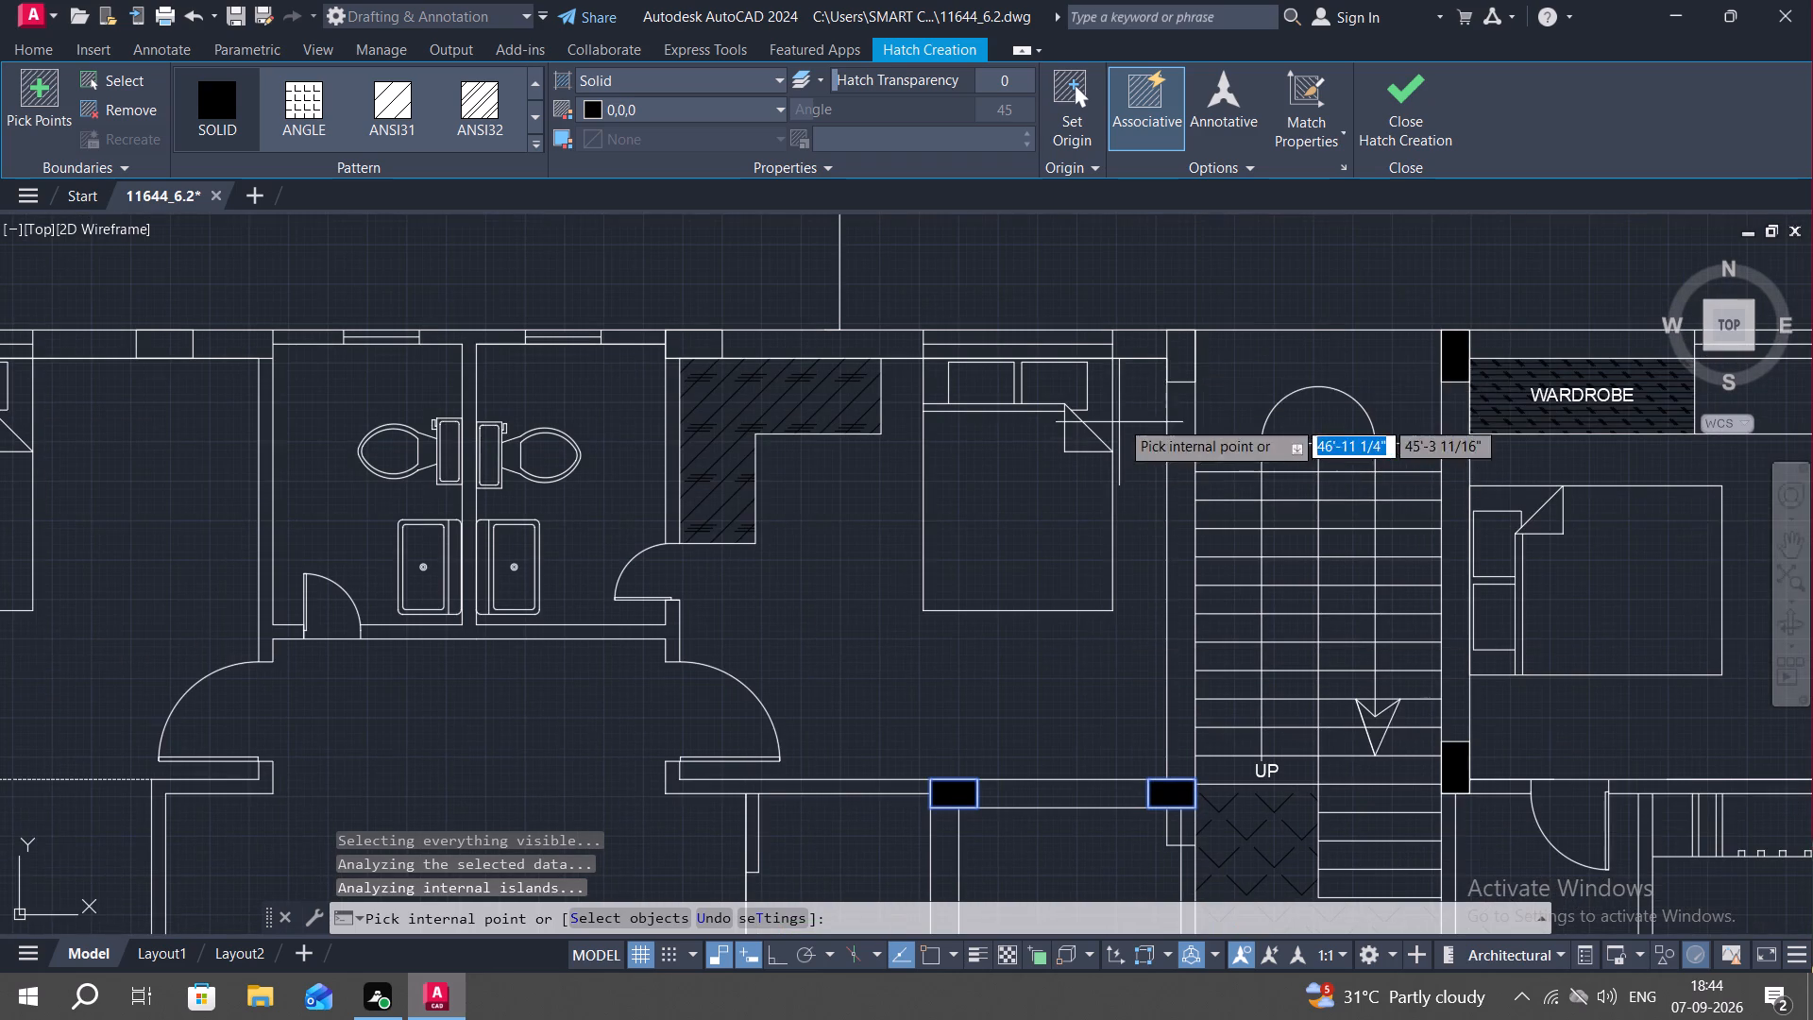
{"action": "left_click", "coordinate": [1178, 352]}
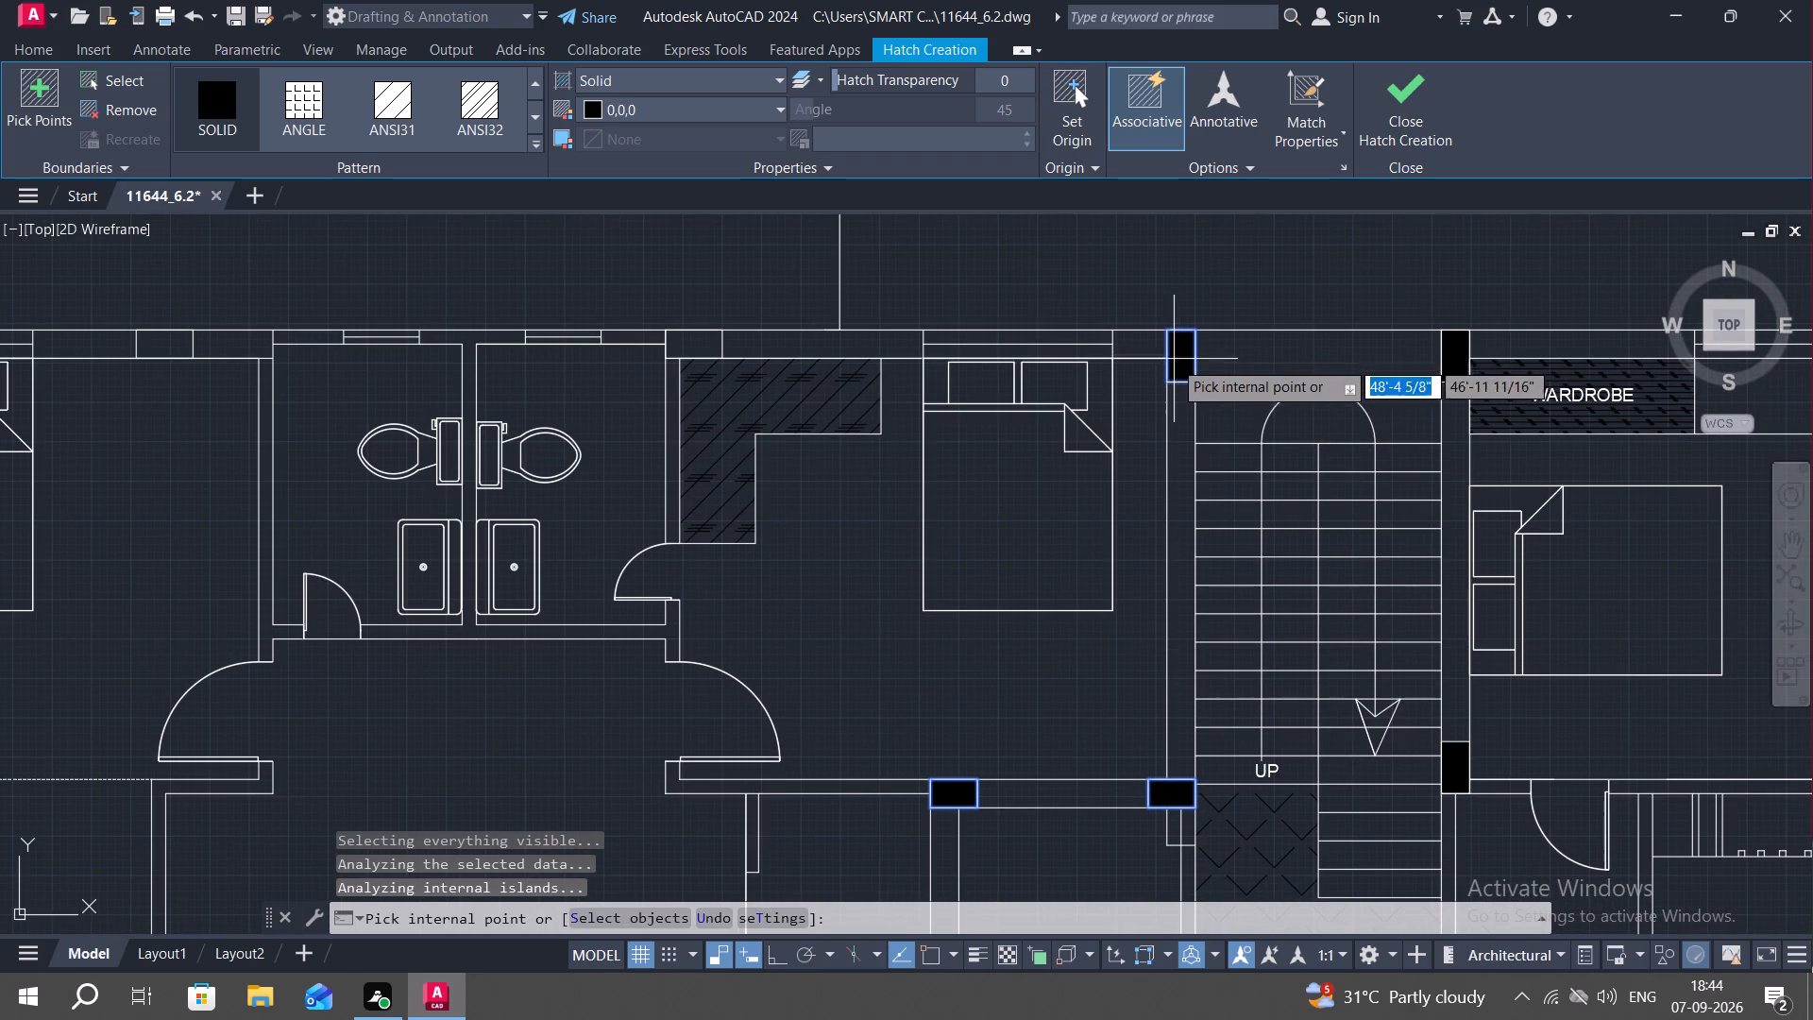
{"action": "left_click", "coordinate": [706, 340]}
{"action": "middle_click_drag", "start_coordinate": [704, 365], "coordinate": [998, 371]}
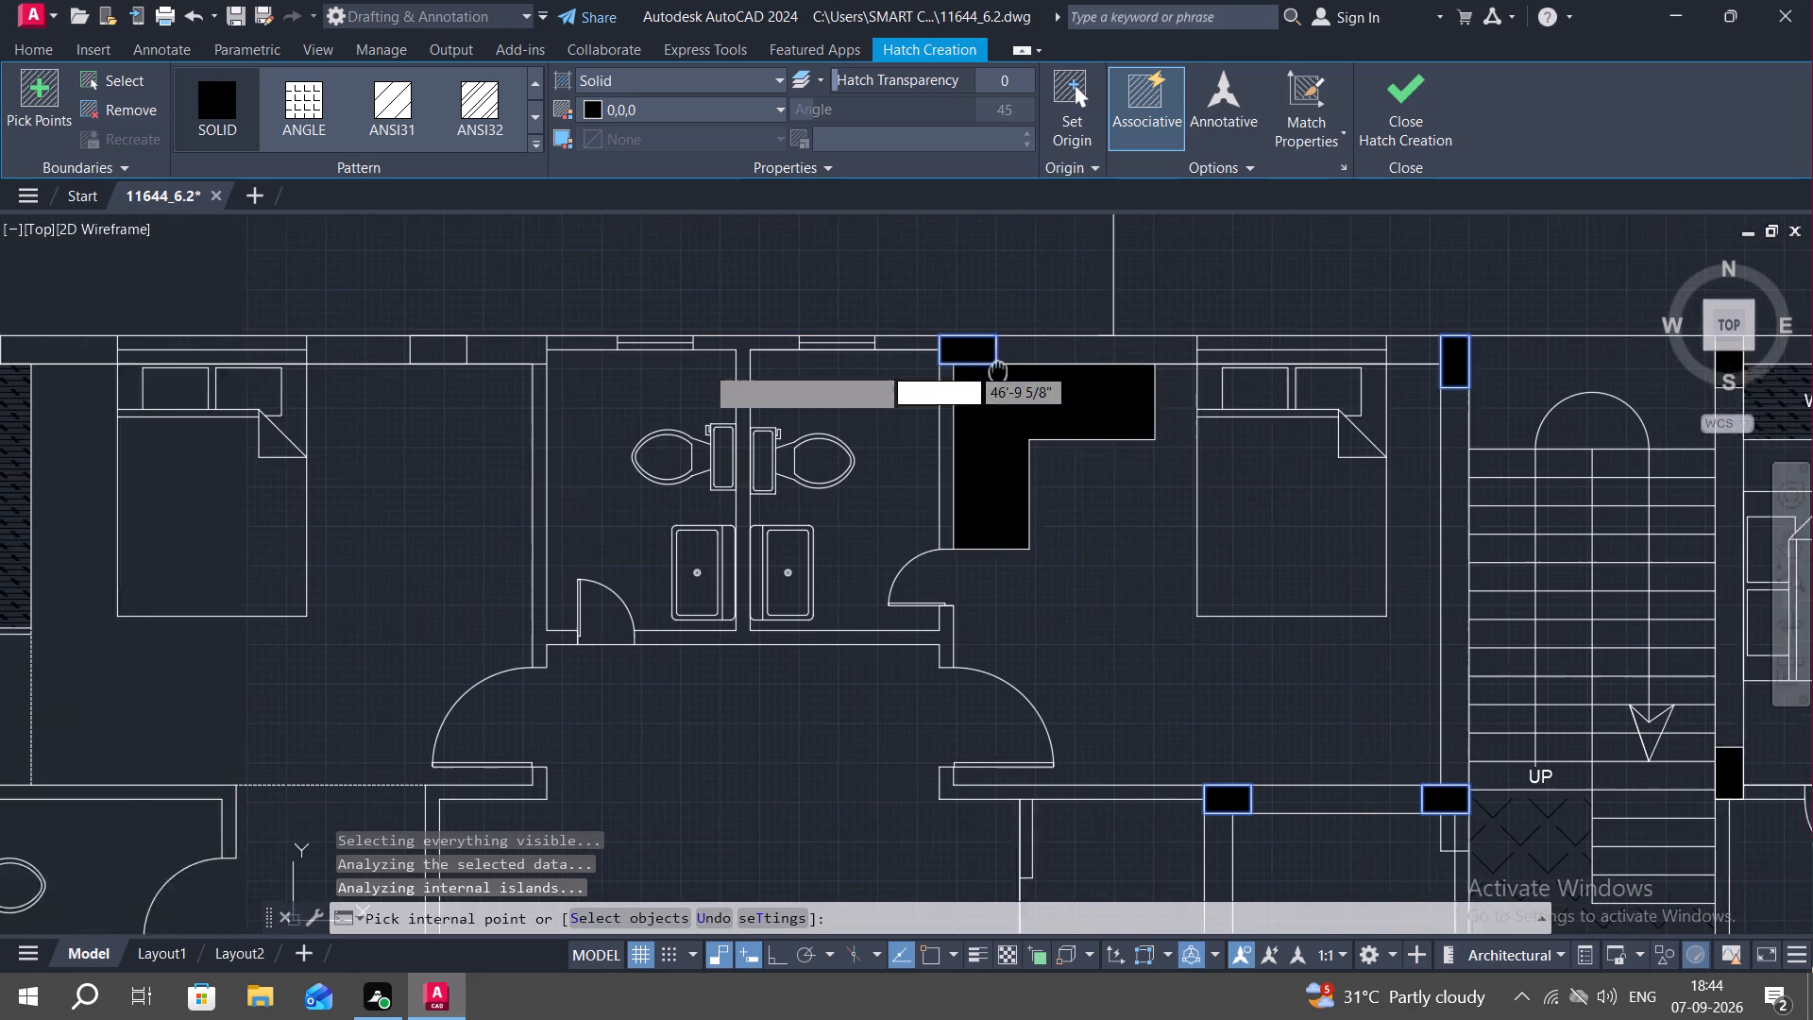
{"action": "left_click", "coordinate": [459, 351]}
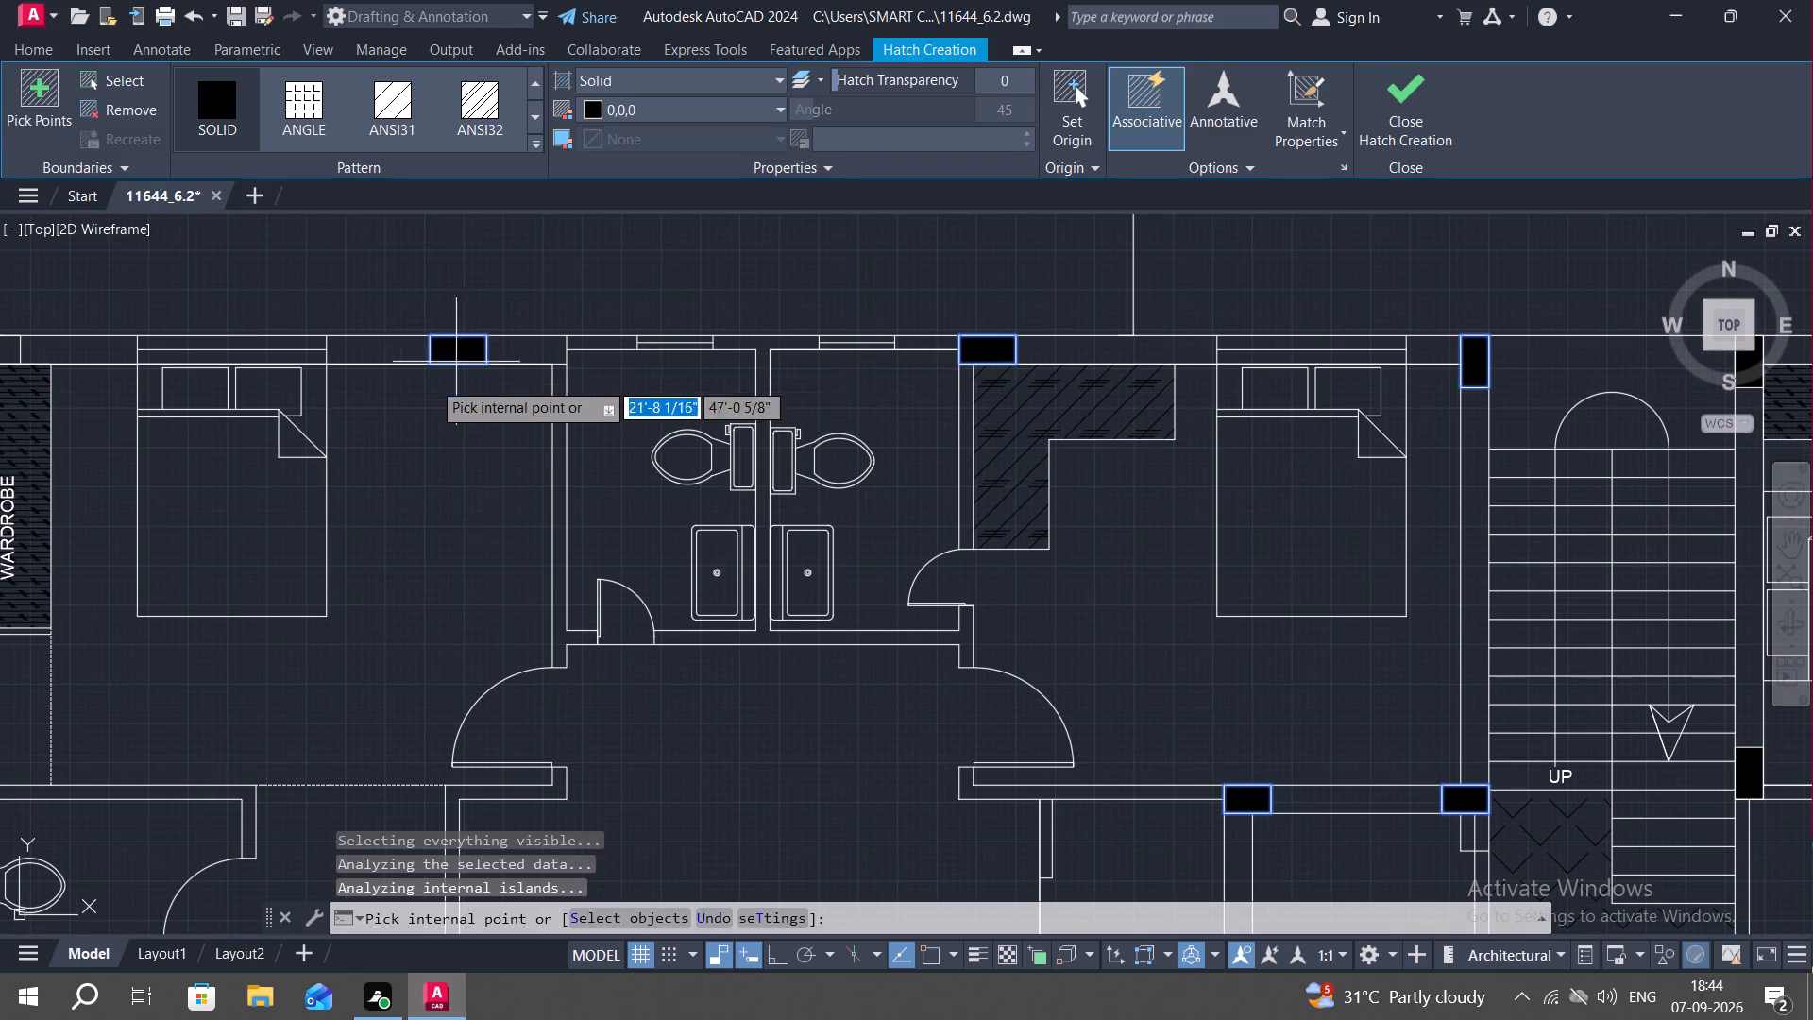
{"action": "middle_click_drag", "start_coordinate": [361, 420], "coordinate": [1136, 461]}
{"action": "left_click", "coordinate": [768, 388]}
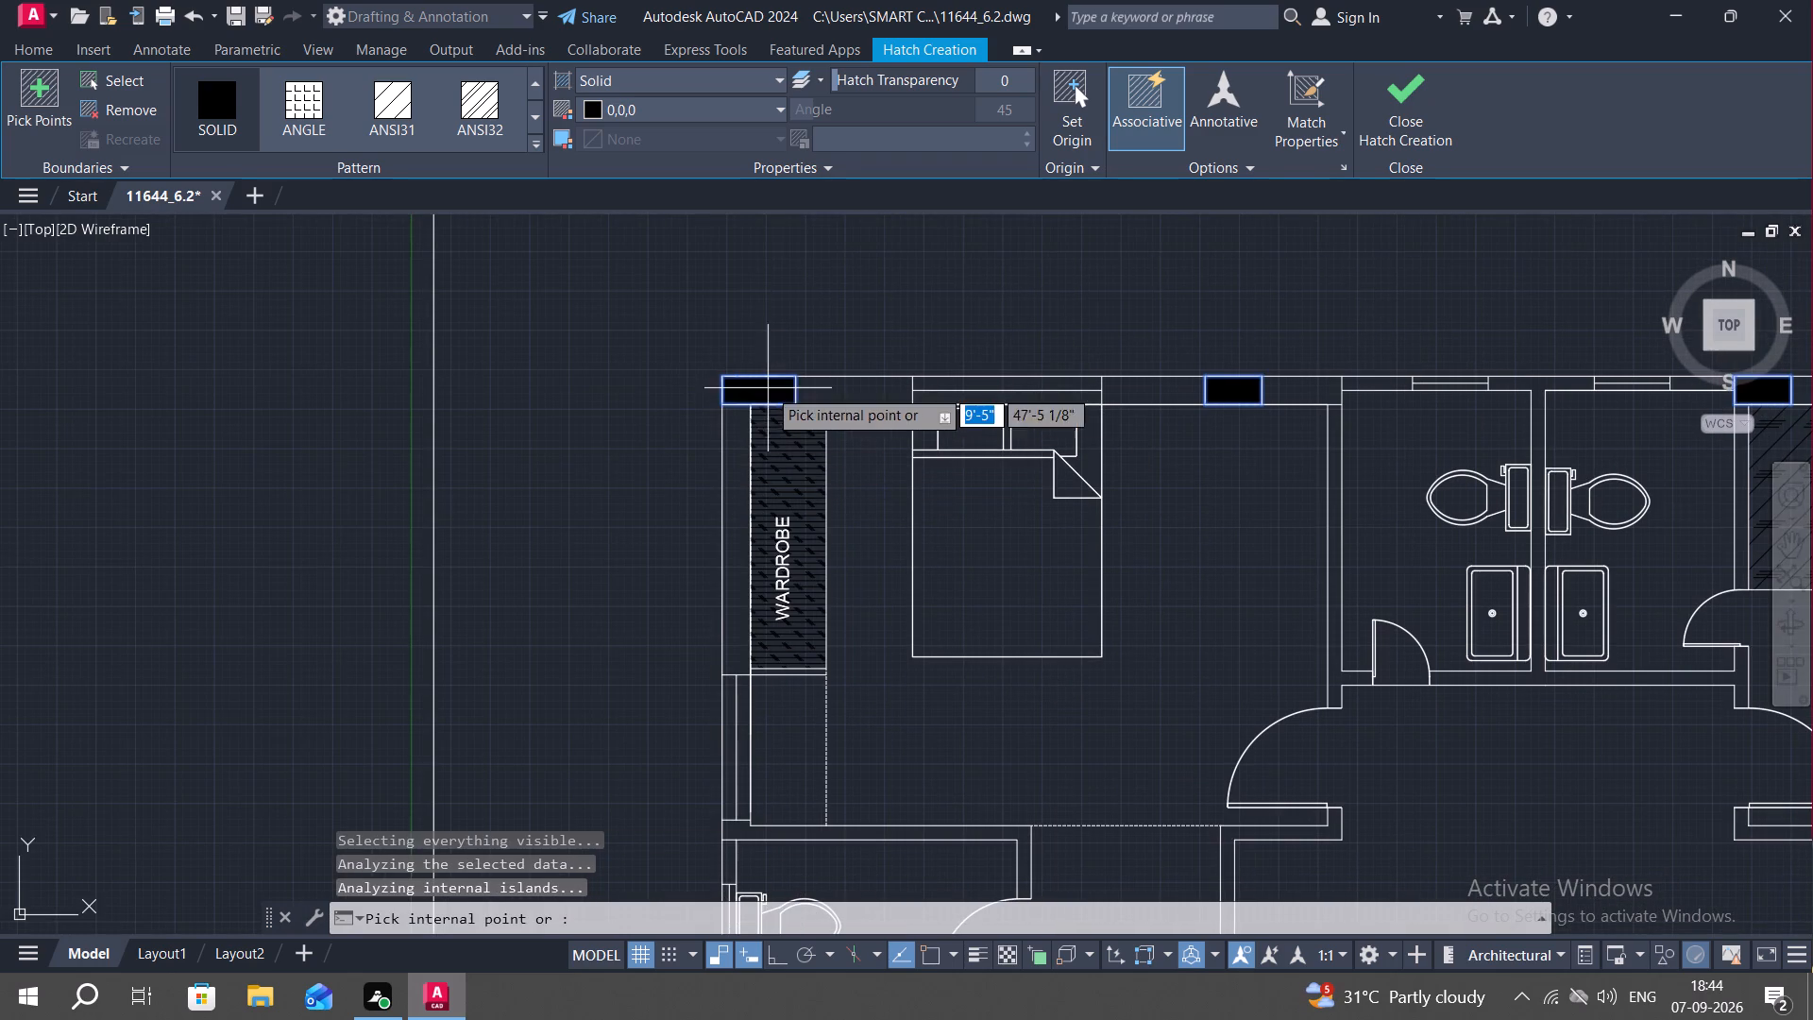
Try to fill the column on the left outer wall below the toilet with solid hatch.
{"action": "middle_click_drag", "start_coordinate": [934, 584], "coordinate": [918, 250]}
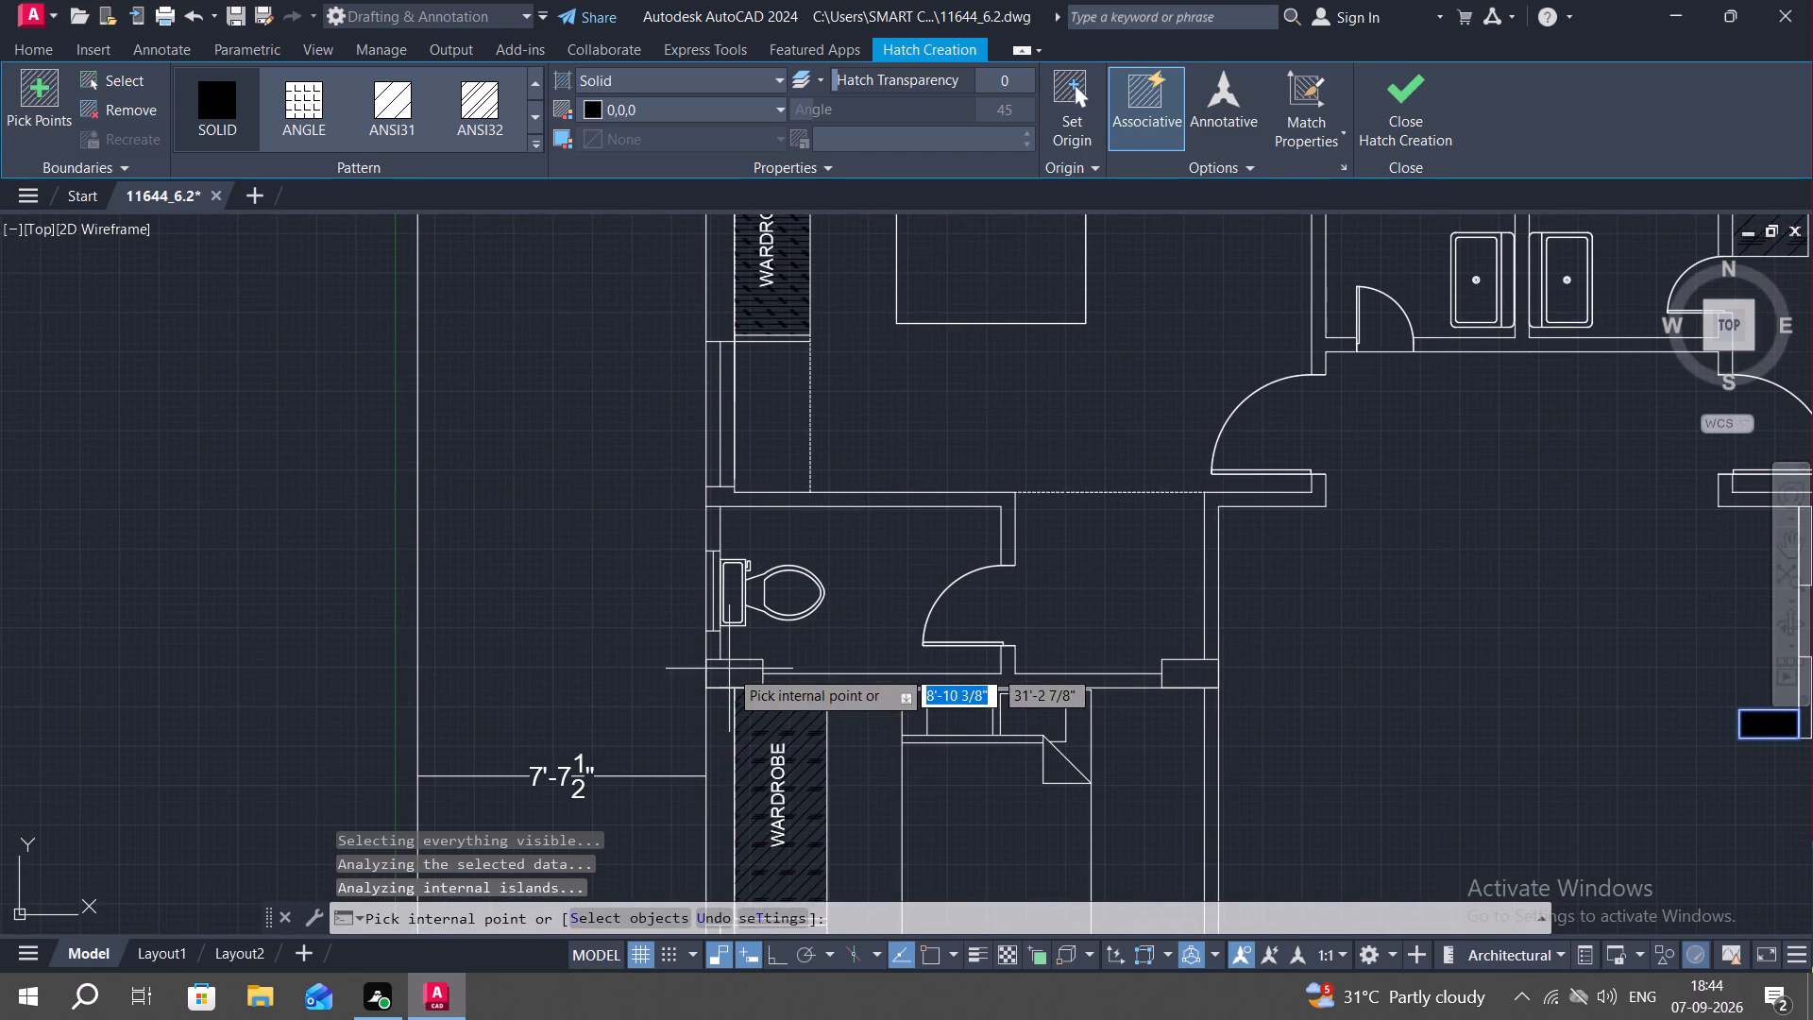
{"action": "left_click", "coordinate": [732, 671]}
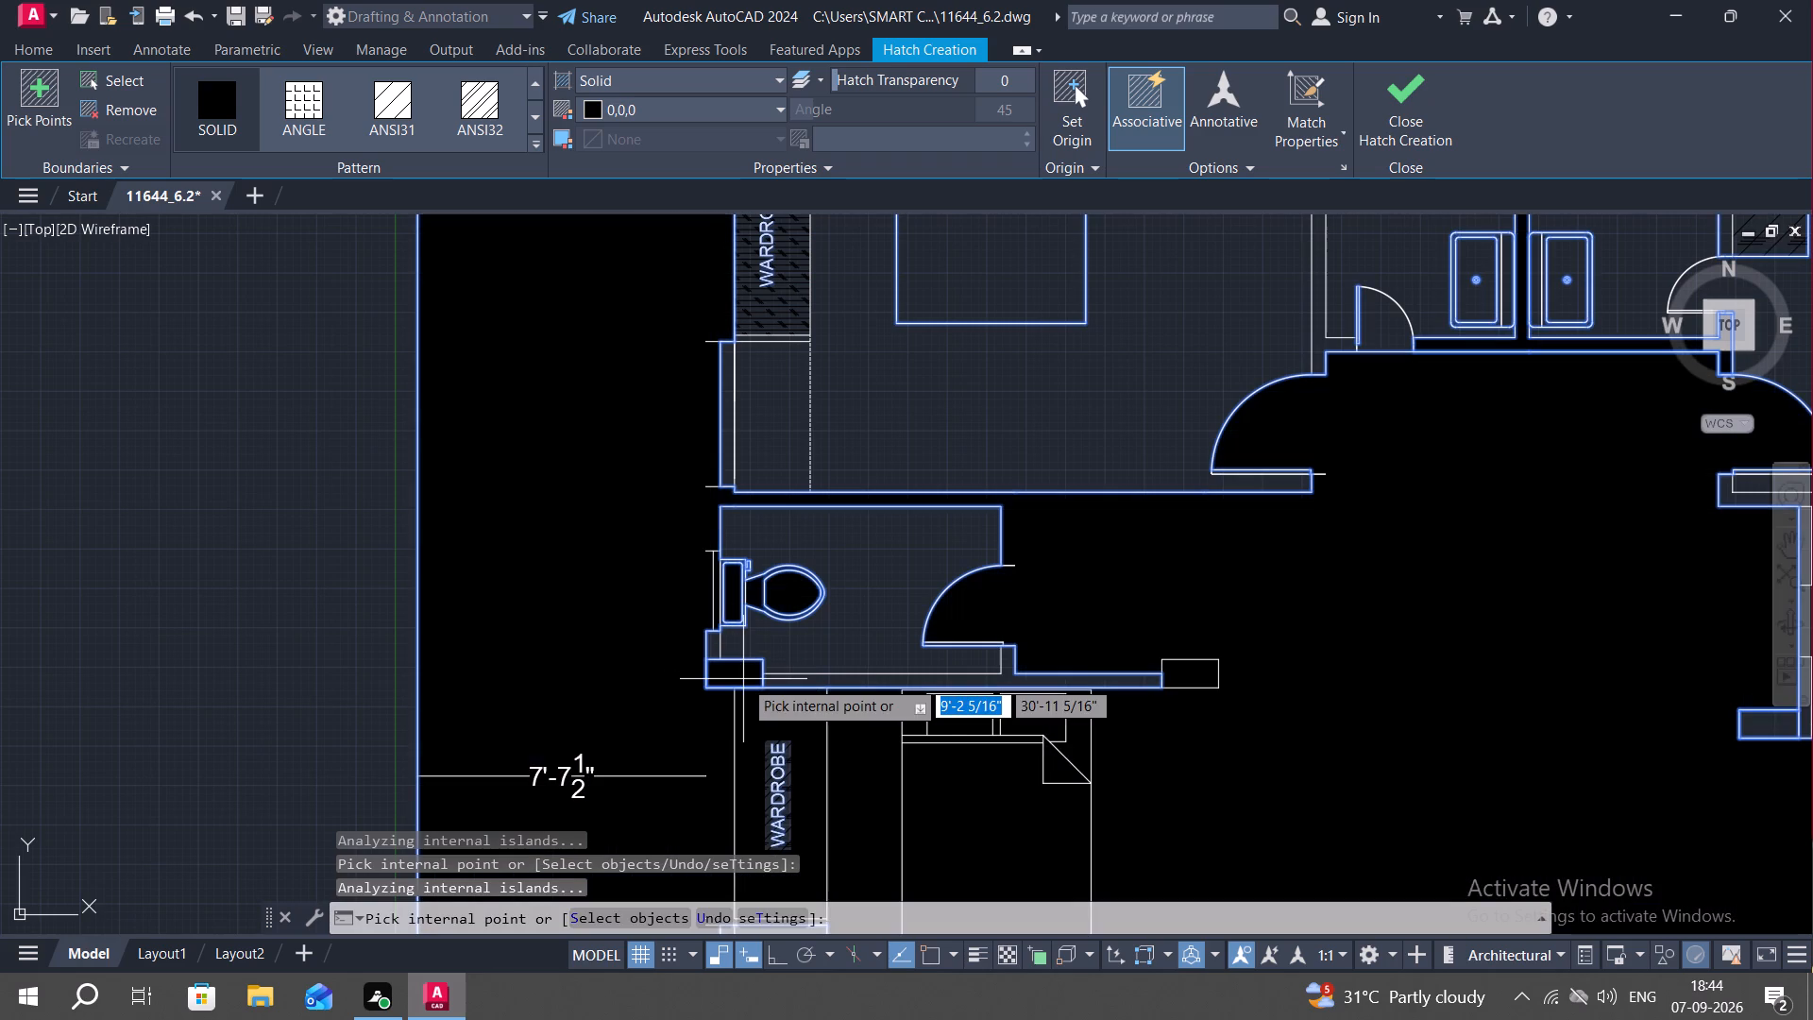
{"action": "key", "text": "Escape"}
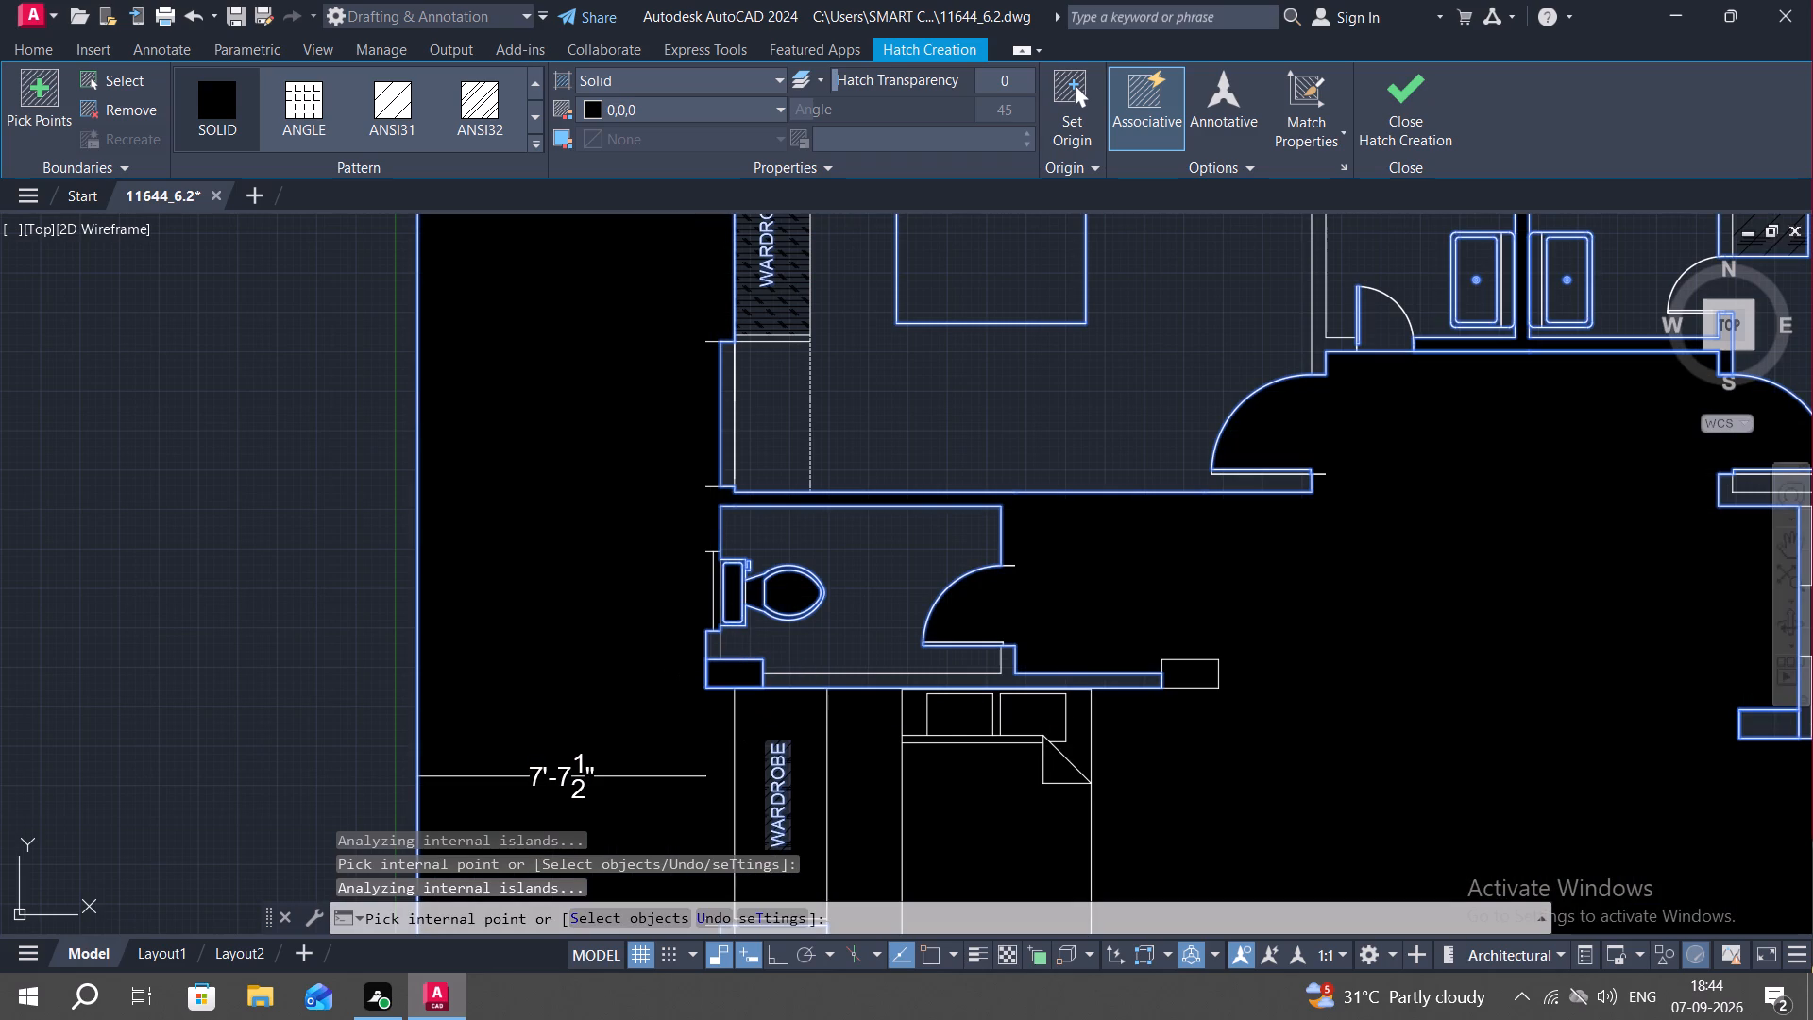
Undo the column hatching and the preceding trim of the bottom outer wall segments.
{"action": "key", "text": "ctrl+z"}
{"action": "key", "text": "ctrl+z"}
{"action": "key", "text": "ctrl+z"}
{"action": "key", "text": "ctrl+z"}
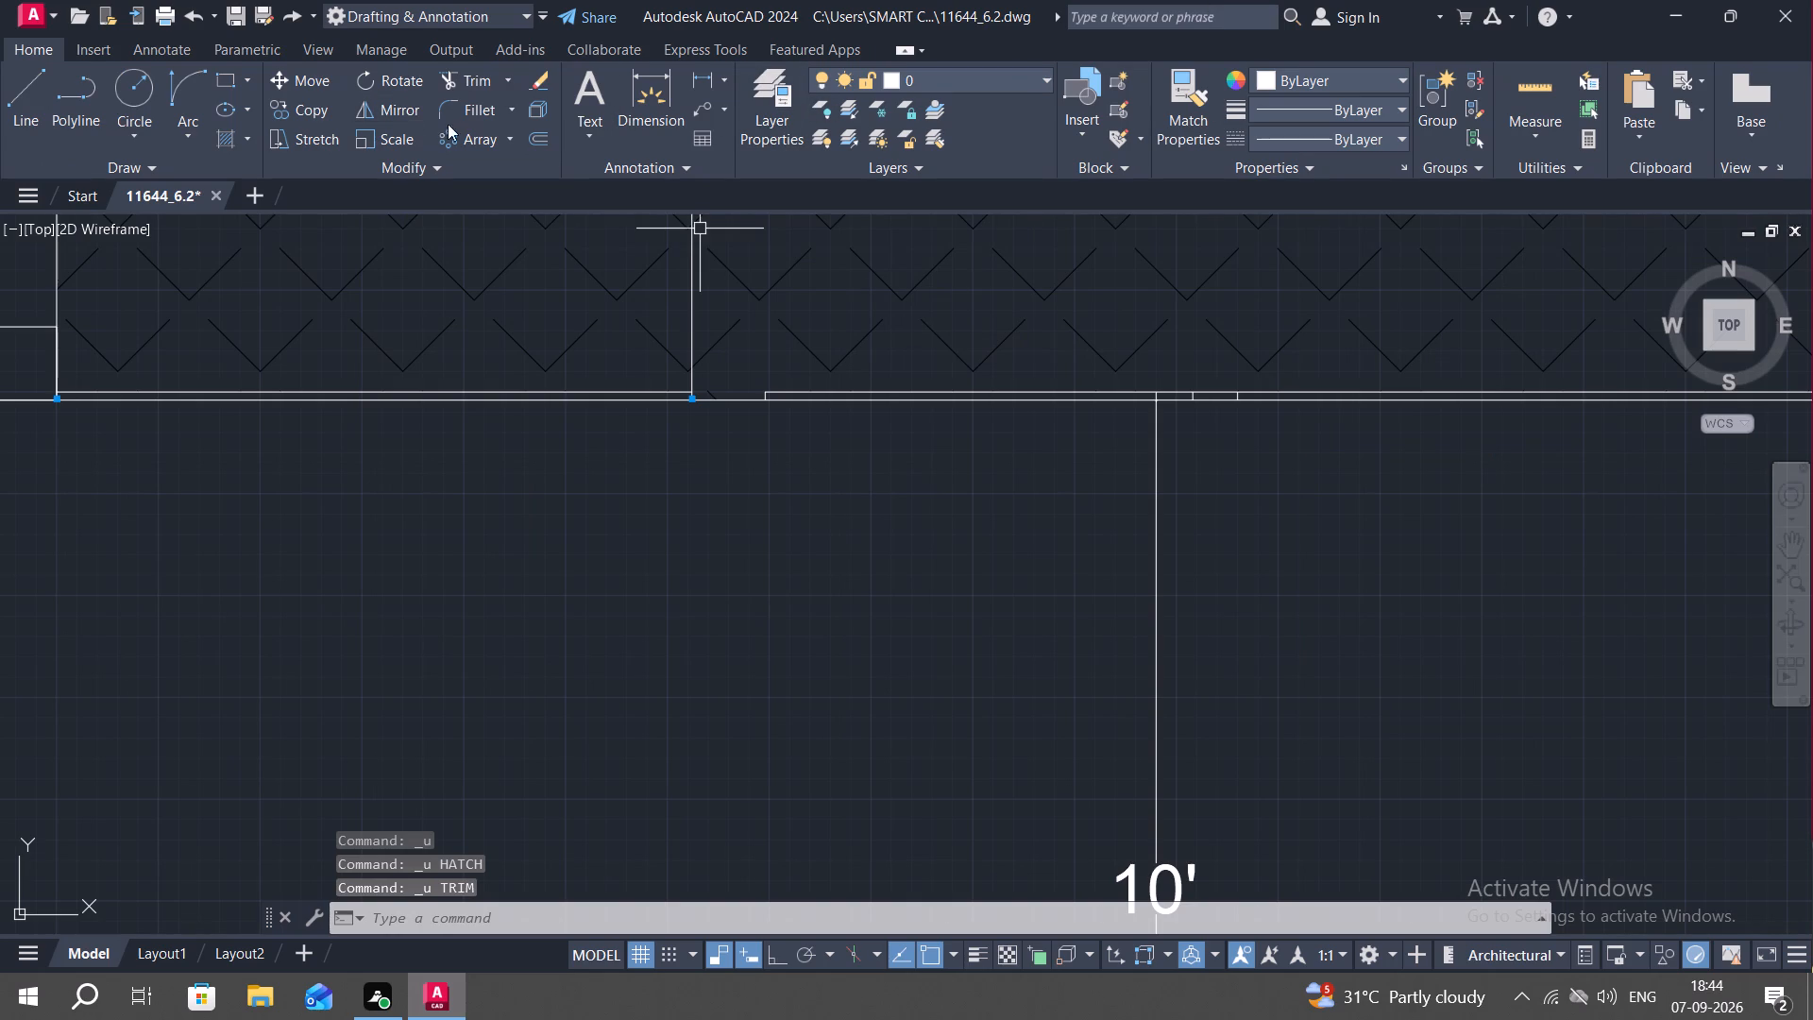
Hatch the two bottom-wall columns below the hatched area between the kitchen and the passage with the SOLID pattern.
{"action": "type", "text": "H"}
{"action": "key", "text": "space"}
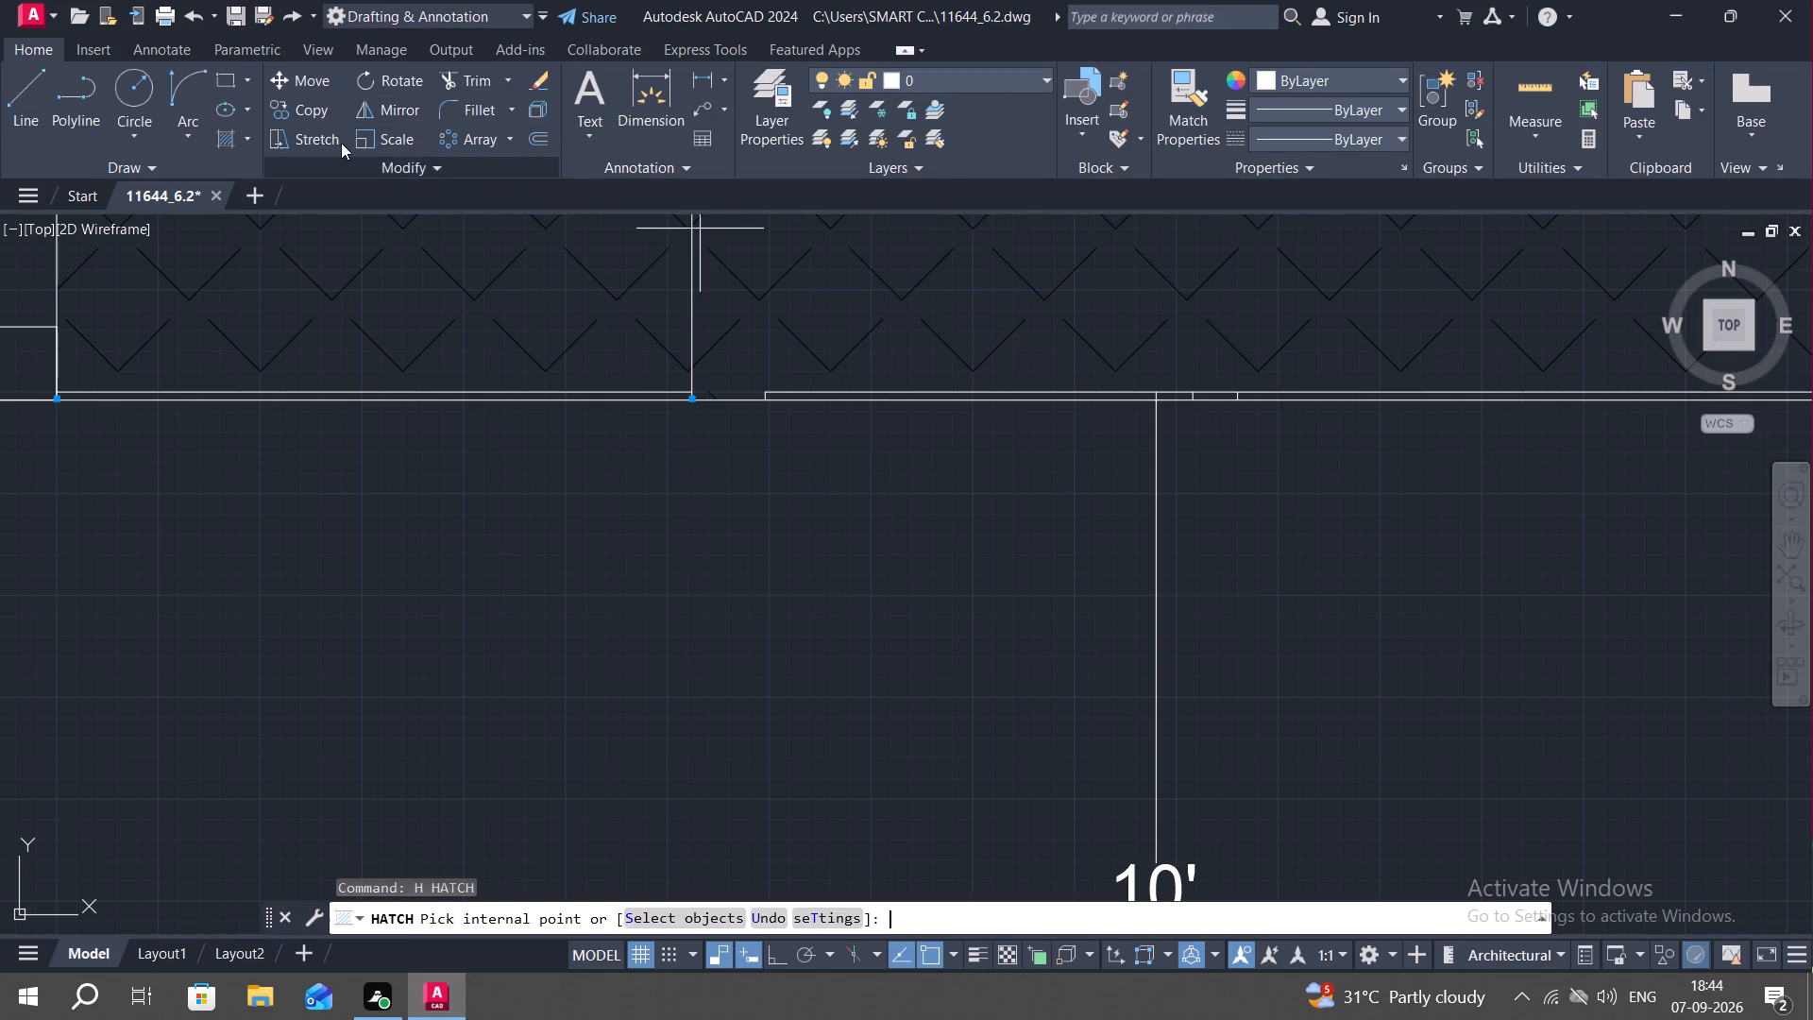
{"action": "middle_click_drag", "start_coordinate": [709, 550], "coordinate": [722, 562]}
{"action": "scroll", "coordinate": [720, 560], "scroll_direction": "down", "scroll_amount": 3}
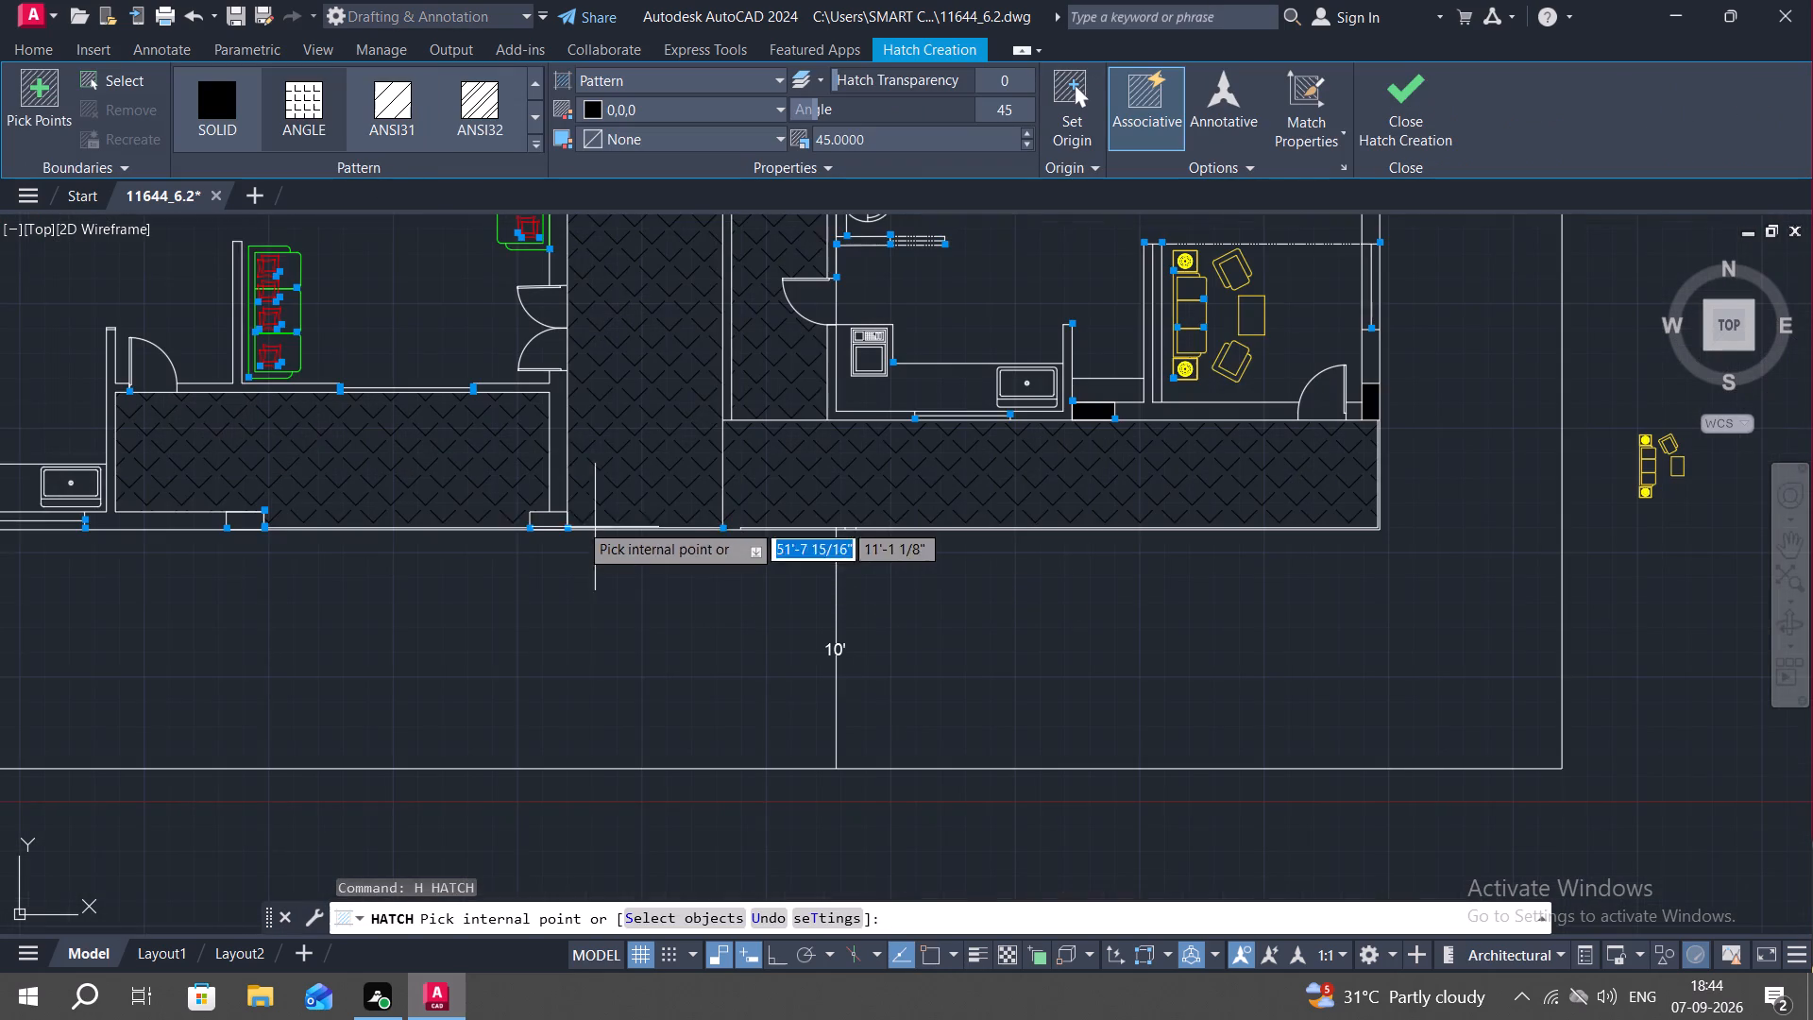
{"action": "left_click", "coordinate": [553, 520]}
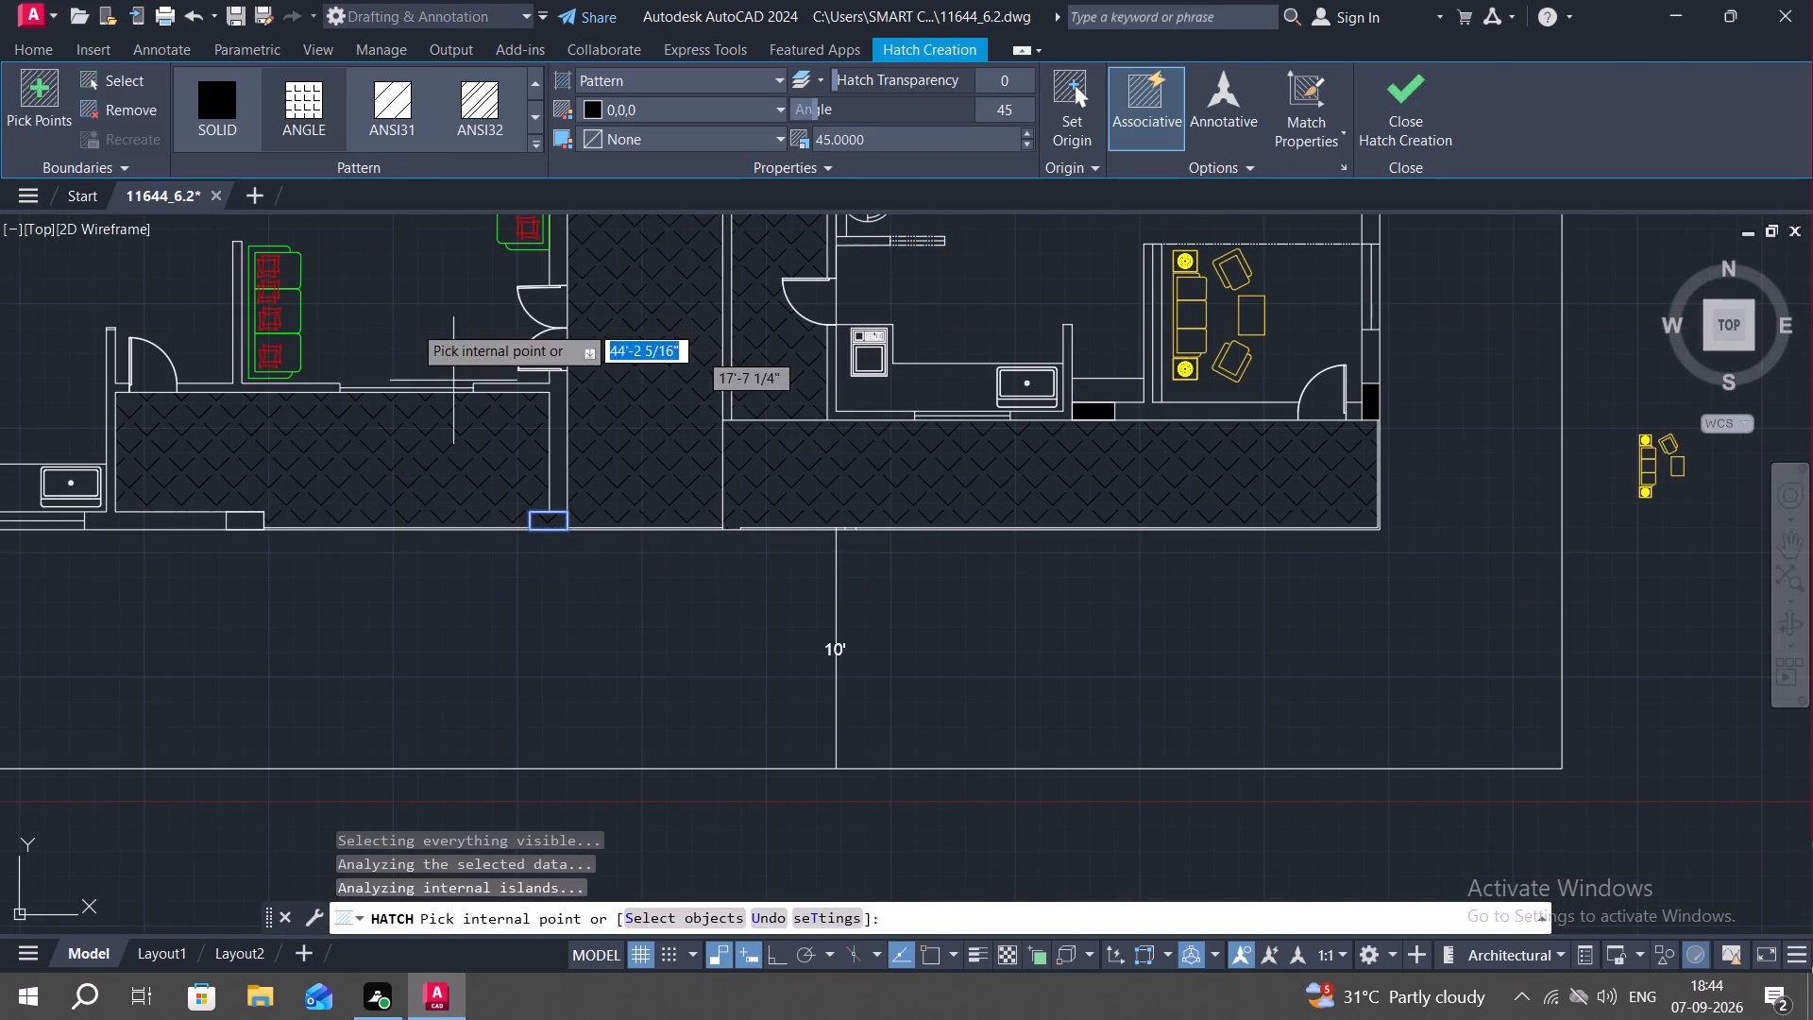
{"action": "left_click", "coordinate": [214, 115]}
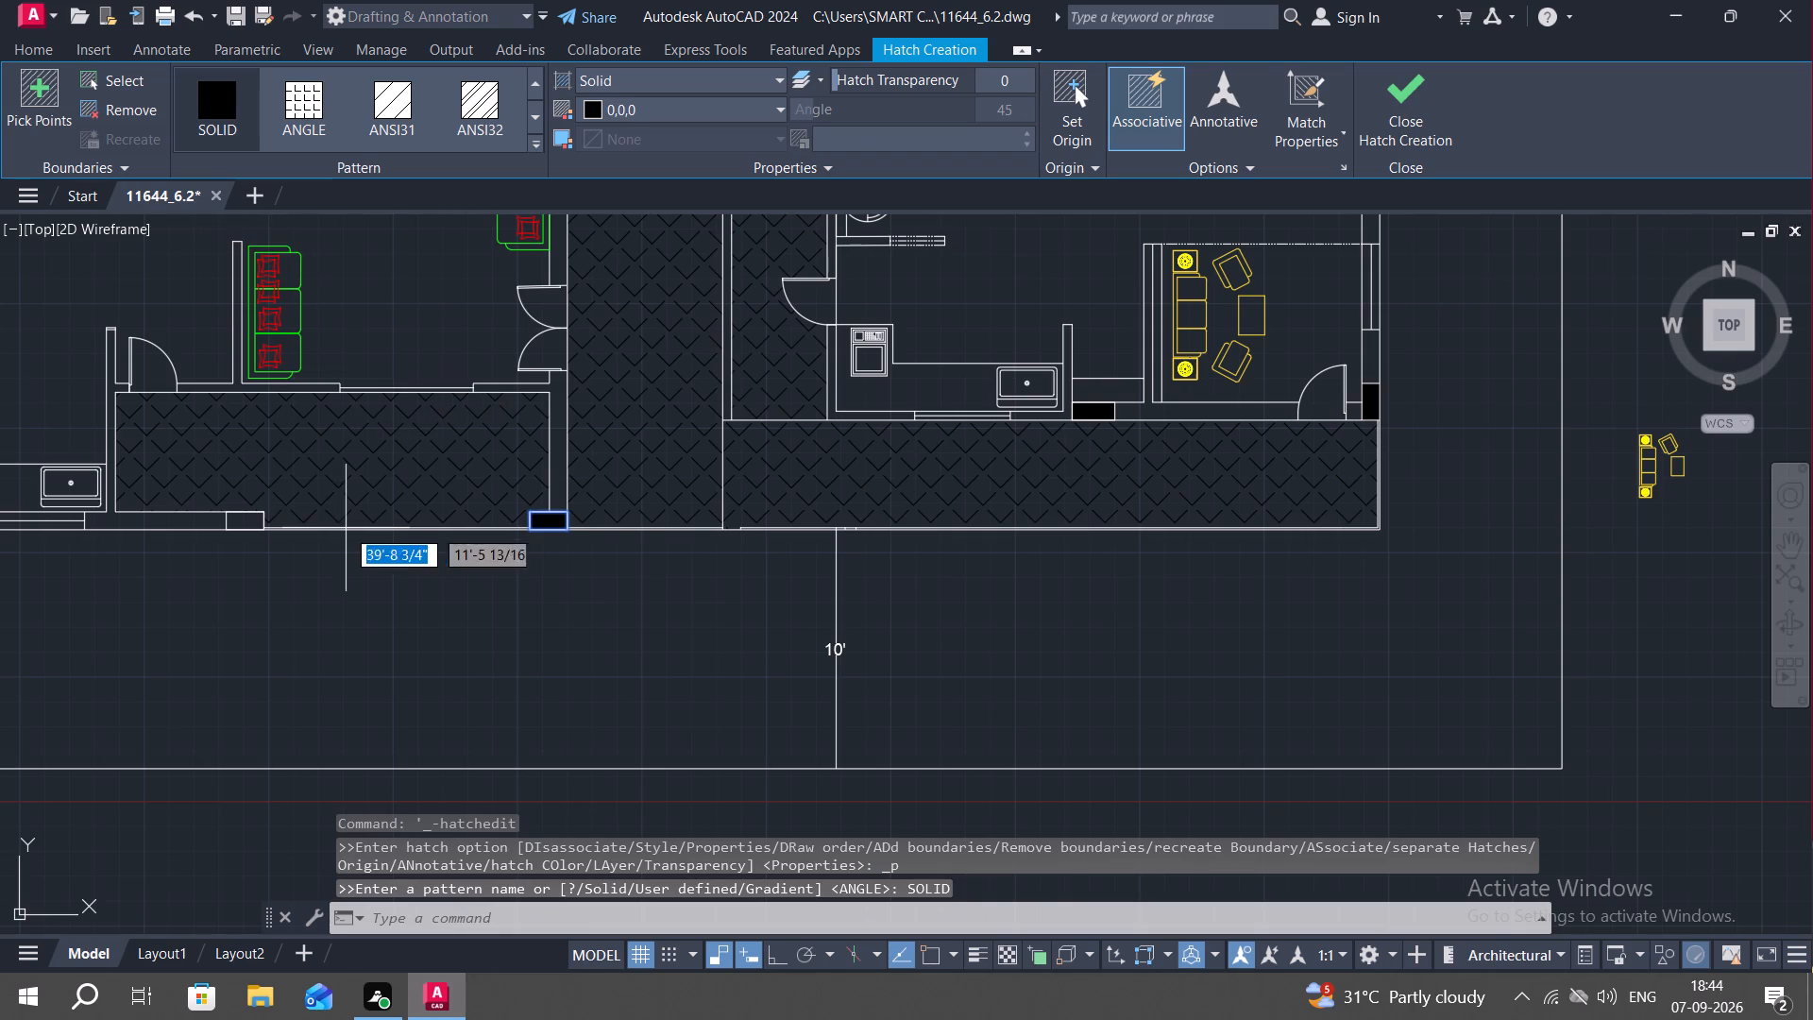
{"action": "left_click", "coordinate": [240, 520]}
{"action": "key", "text": "space"}
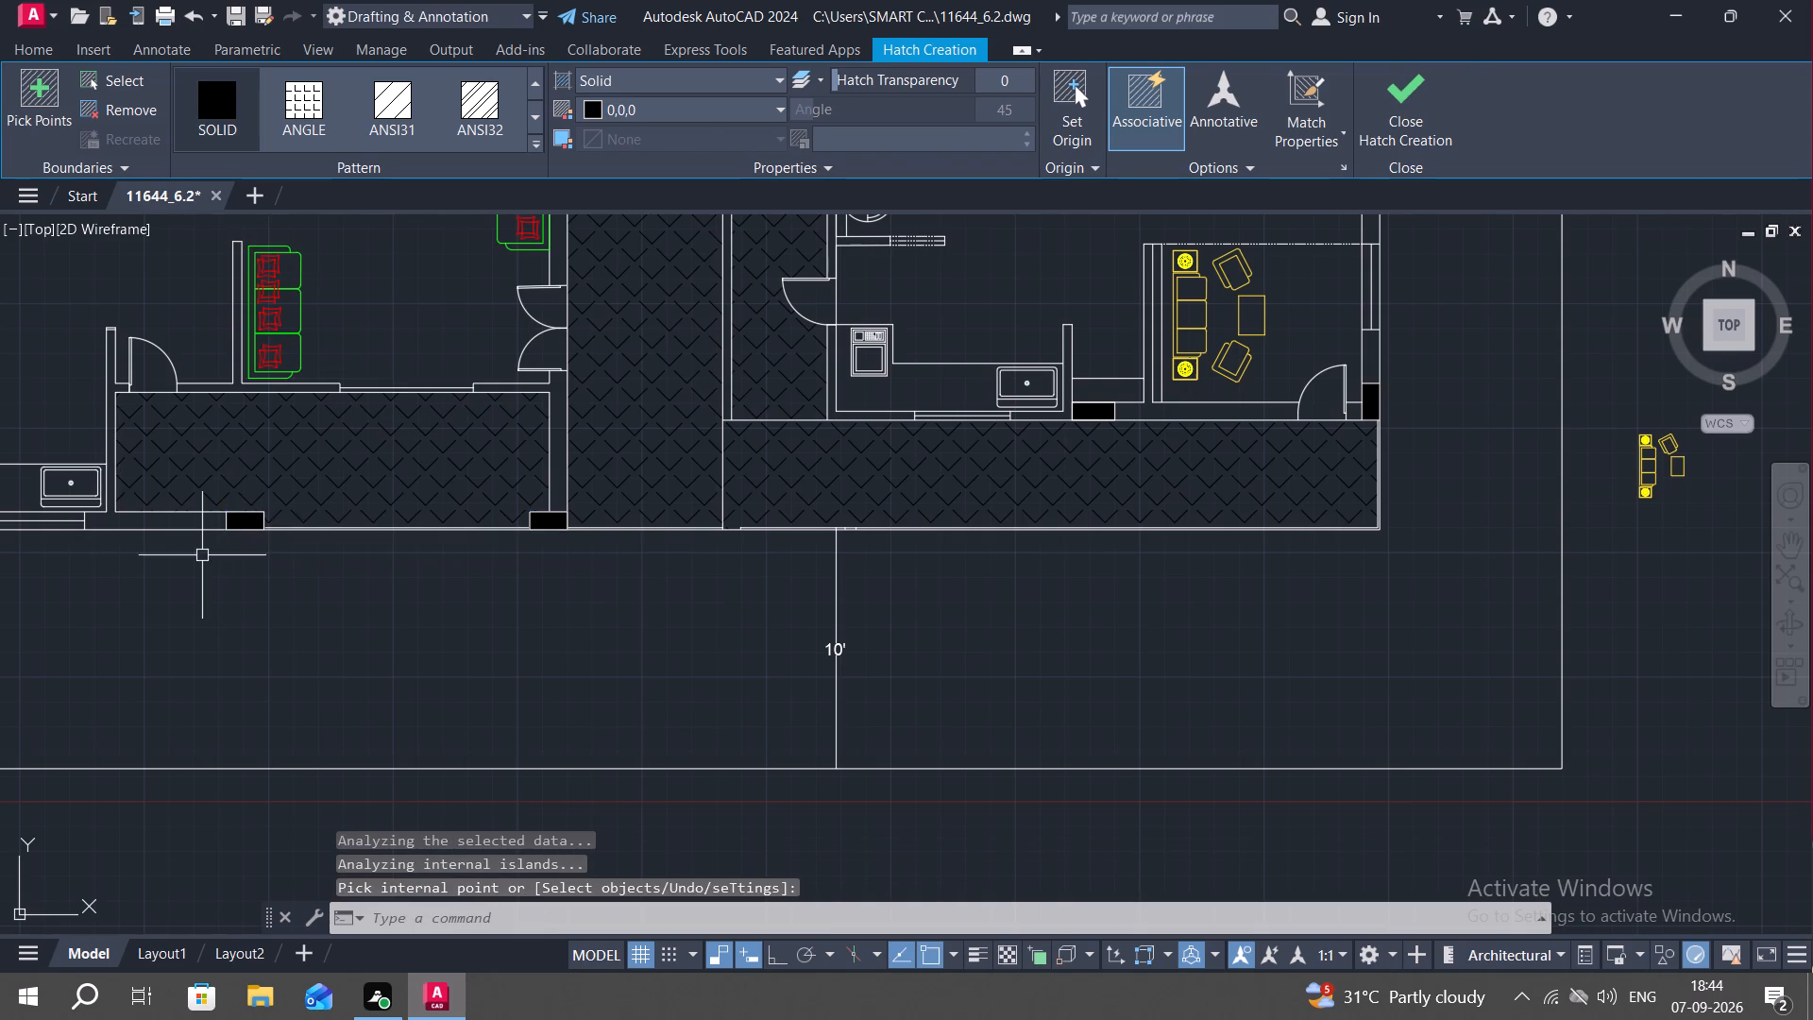
{"action": "middle_click_drag", "start_coordinate": [207, 558], "coordinate": [1170, 626]}
{"action": "scroll", "coordinate": [1195, 593], "scroll_direction": "up", "scroll_amount": 3}
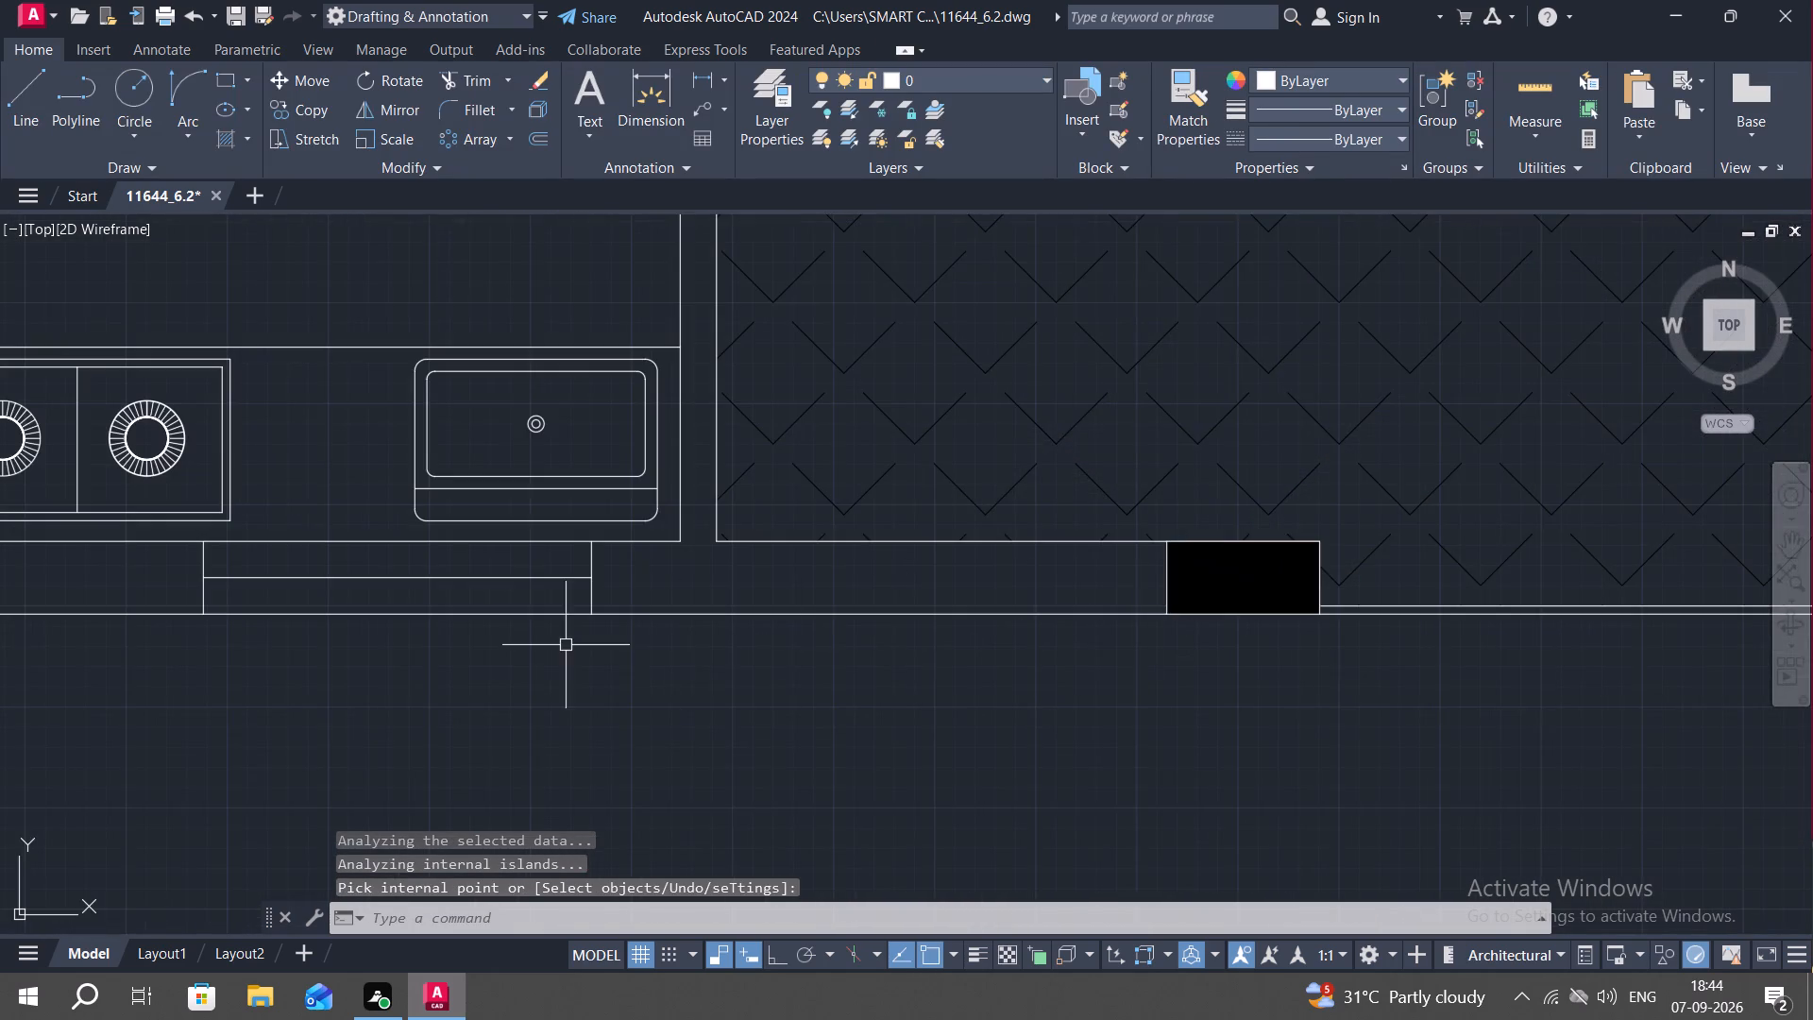
Hatch the bottom-left corner column and the bottom-wall column below the kitchen stove with the SOLID pattern.
{"action": "middle_click_drag", "start_coordinate": [564, 646], "coordinate": [1273, 563]}
{"action": "scroll", "coordinate": [1267, 579], "scroll_direction": "down", "scroll_amount": 2}
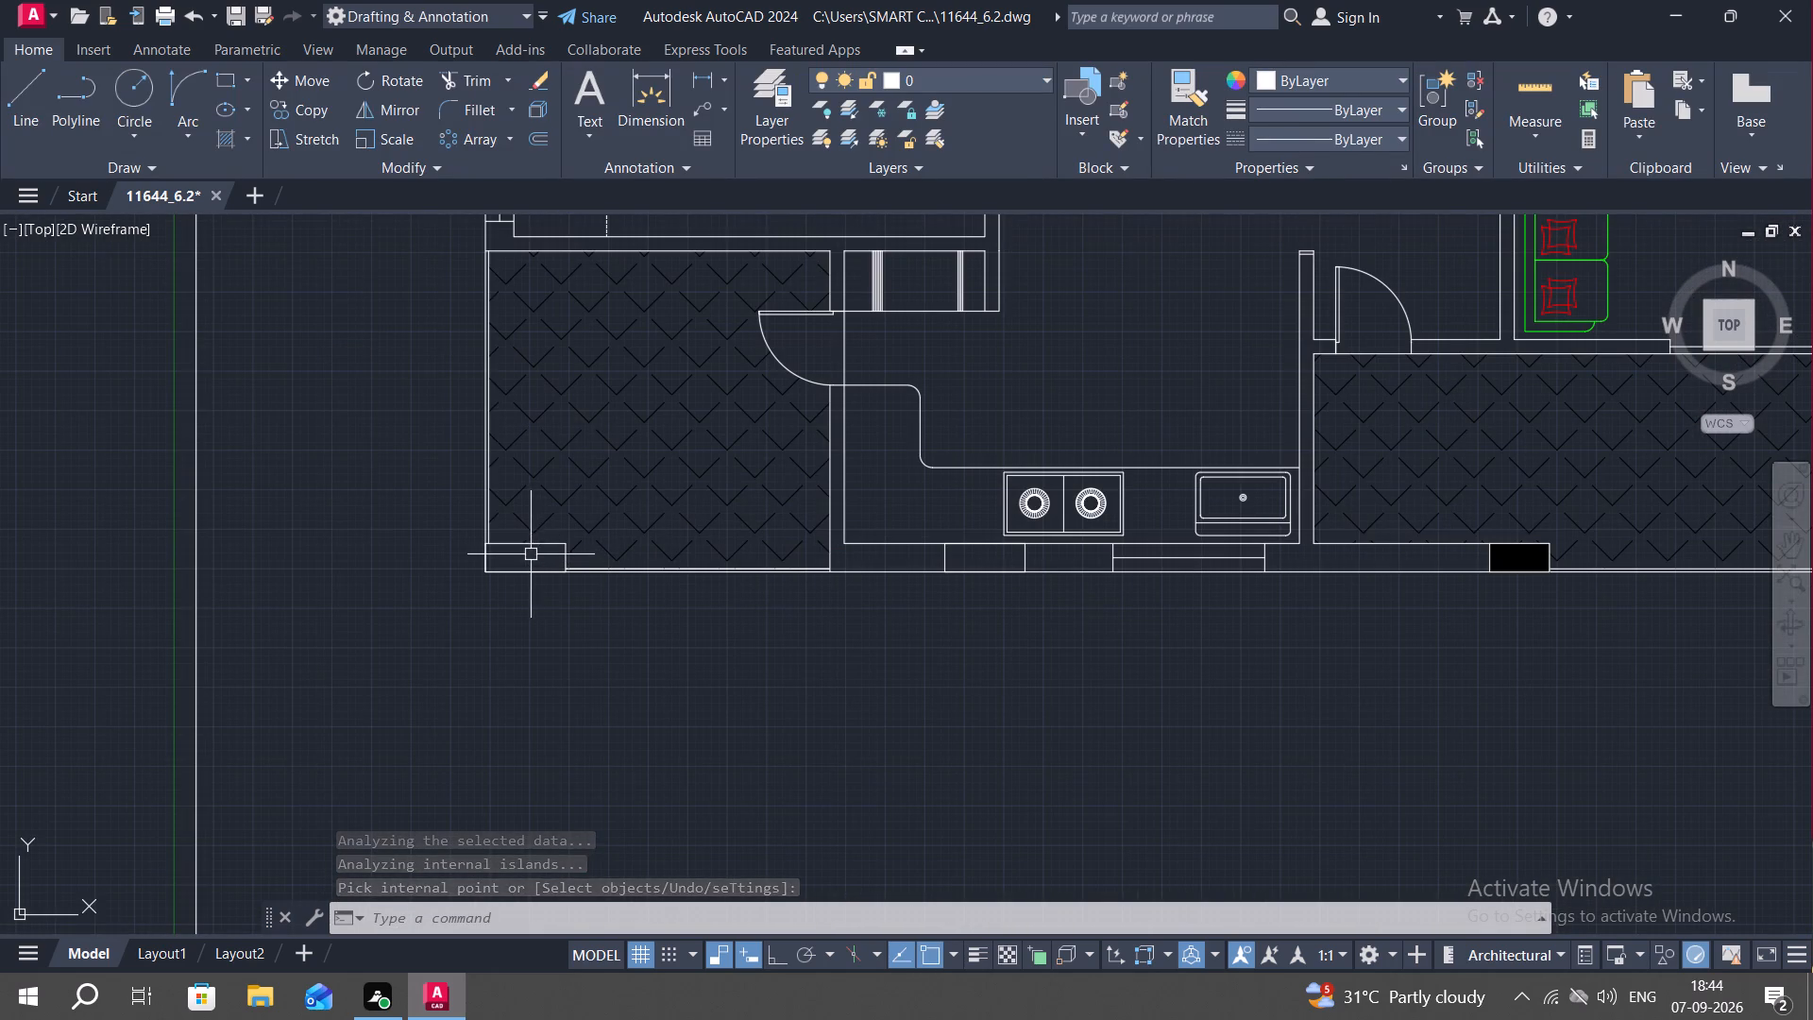
{"action": "key", "text": "space"}
{"action": "left_click", "coordinate": [526, 557]}
{"action": "key", "text": "space"}
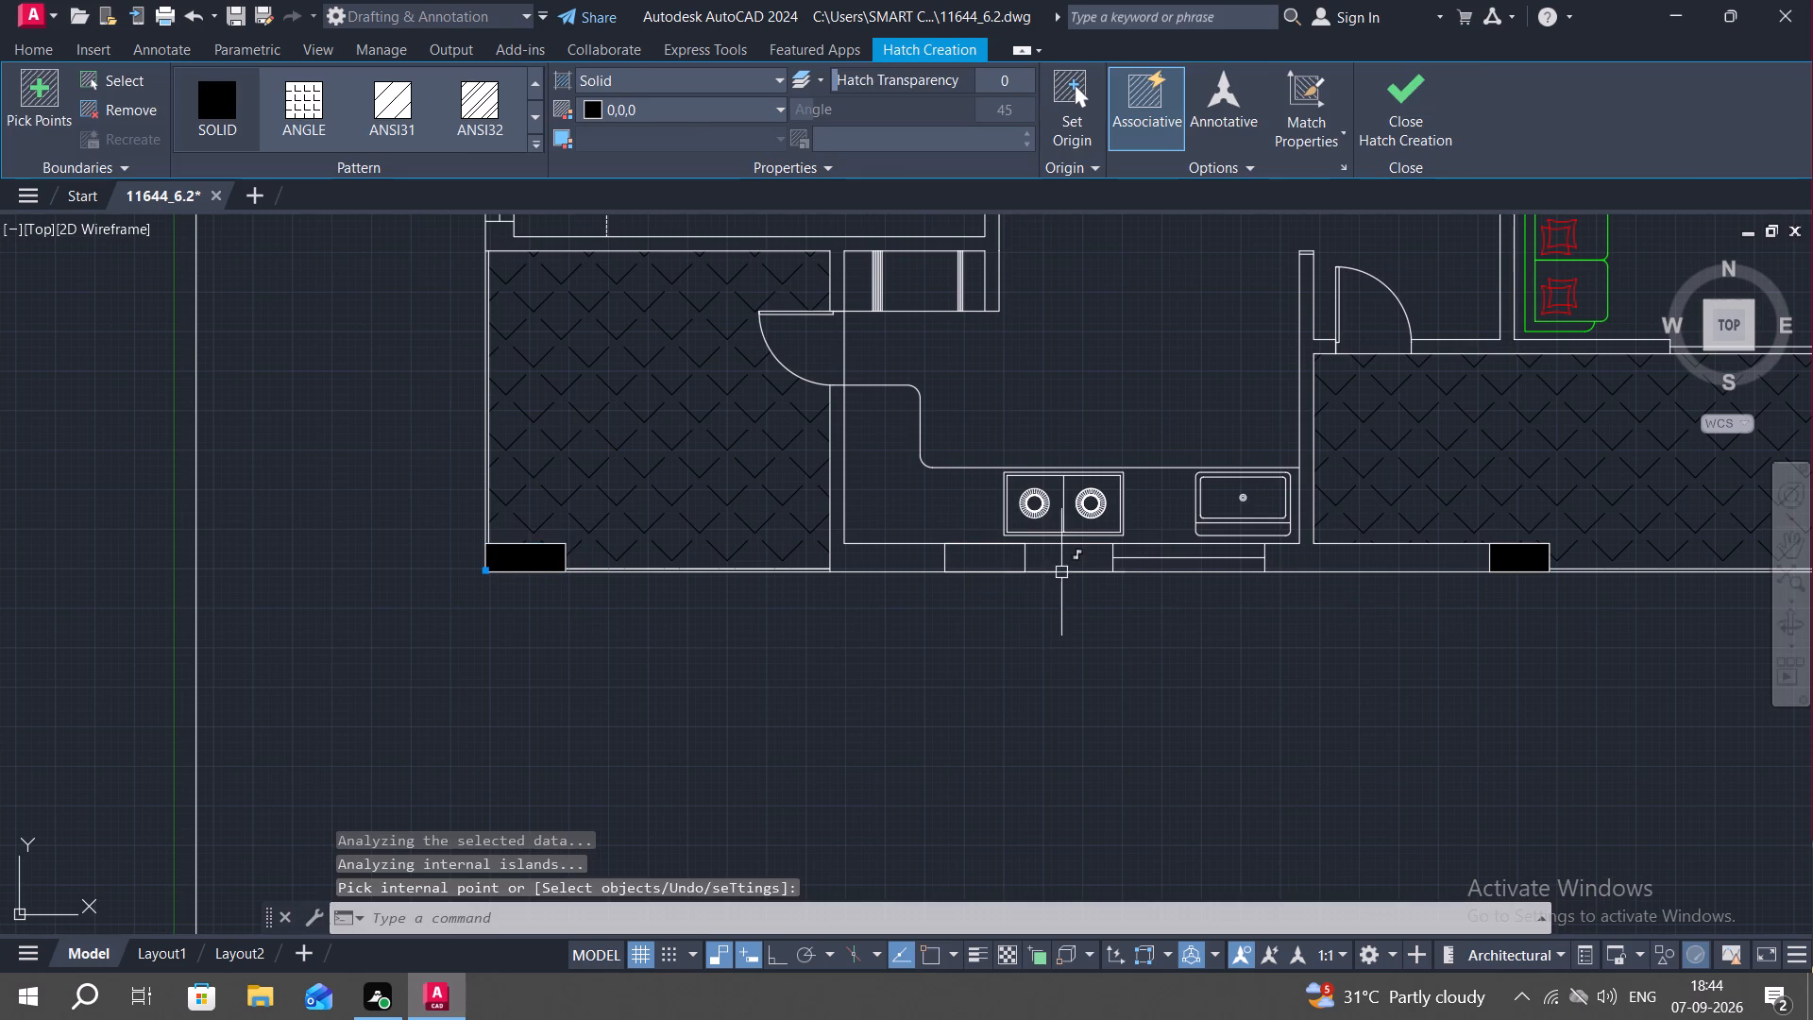
{"action": "left_click", "coordinate": [1066, 559]}
{"action": "key", "text": "space"}
{"action": "left_click", "coordinate": [1066, 559]}
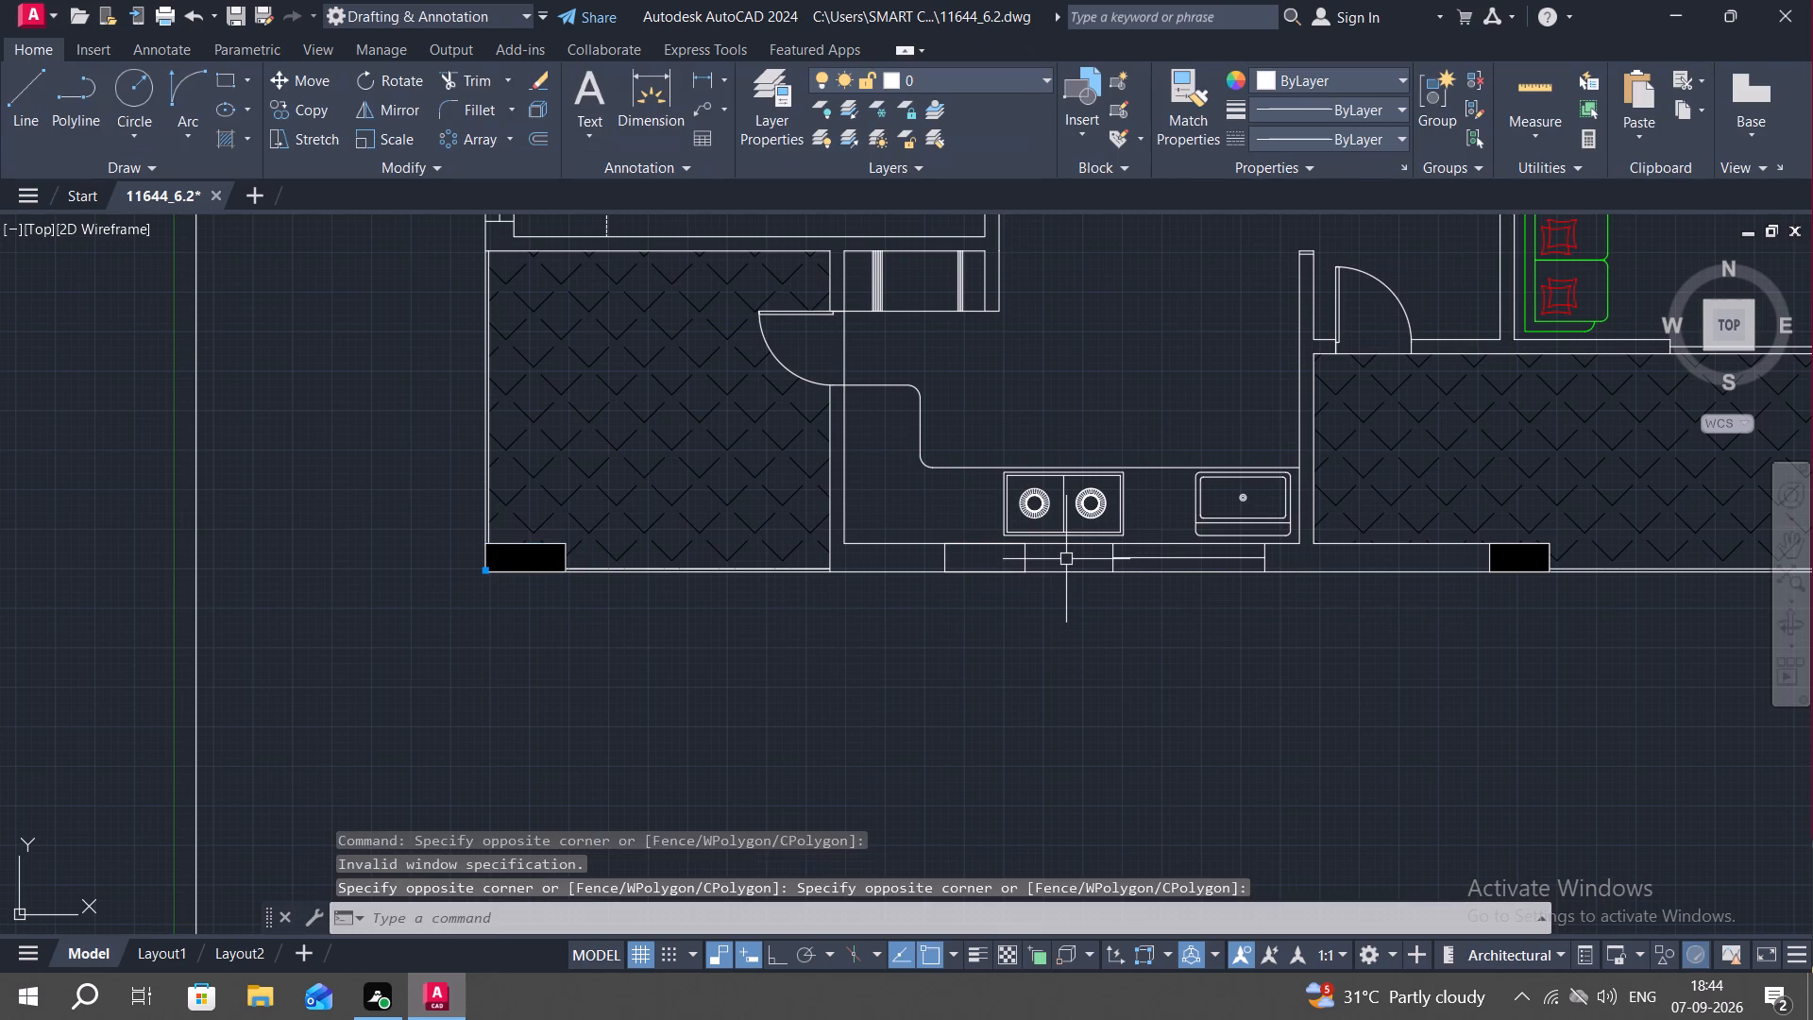
{"action": "key", "text": "space"}
{"action": "left_click", "coordinate": [1071, 552]}
Add solid hatch to the four columns around the two small rooms between the open hall and the staircase.
{"action": "scroll", "coordinate": [1042, 648], "scroll_direction": "down", "scroll_amount": 3}
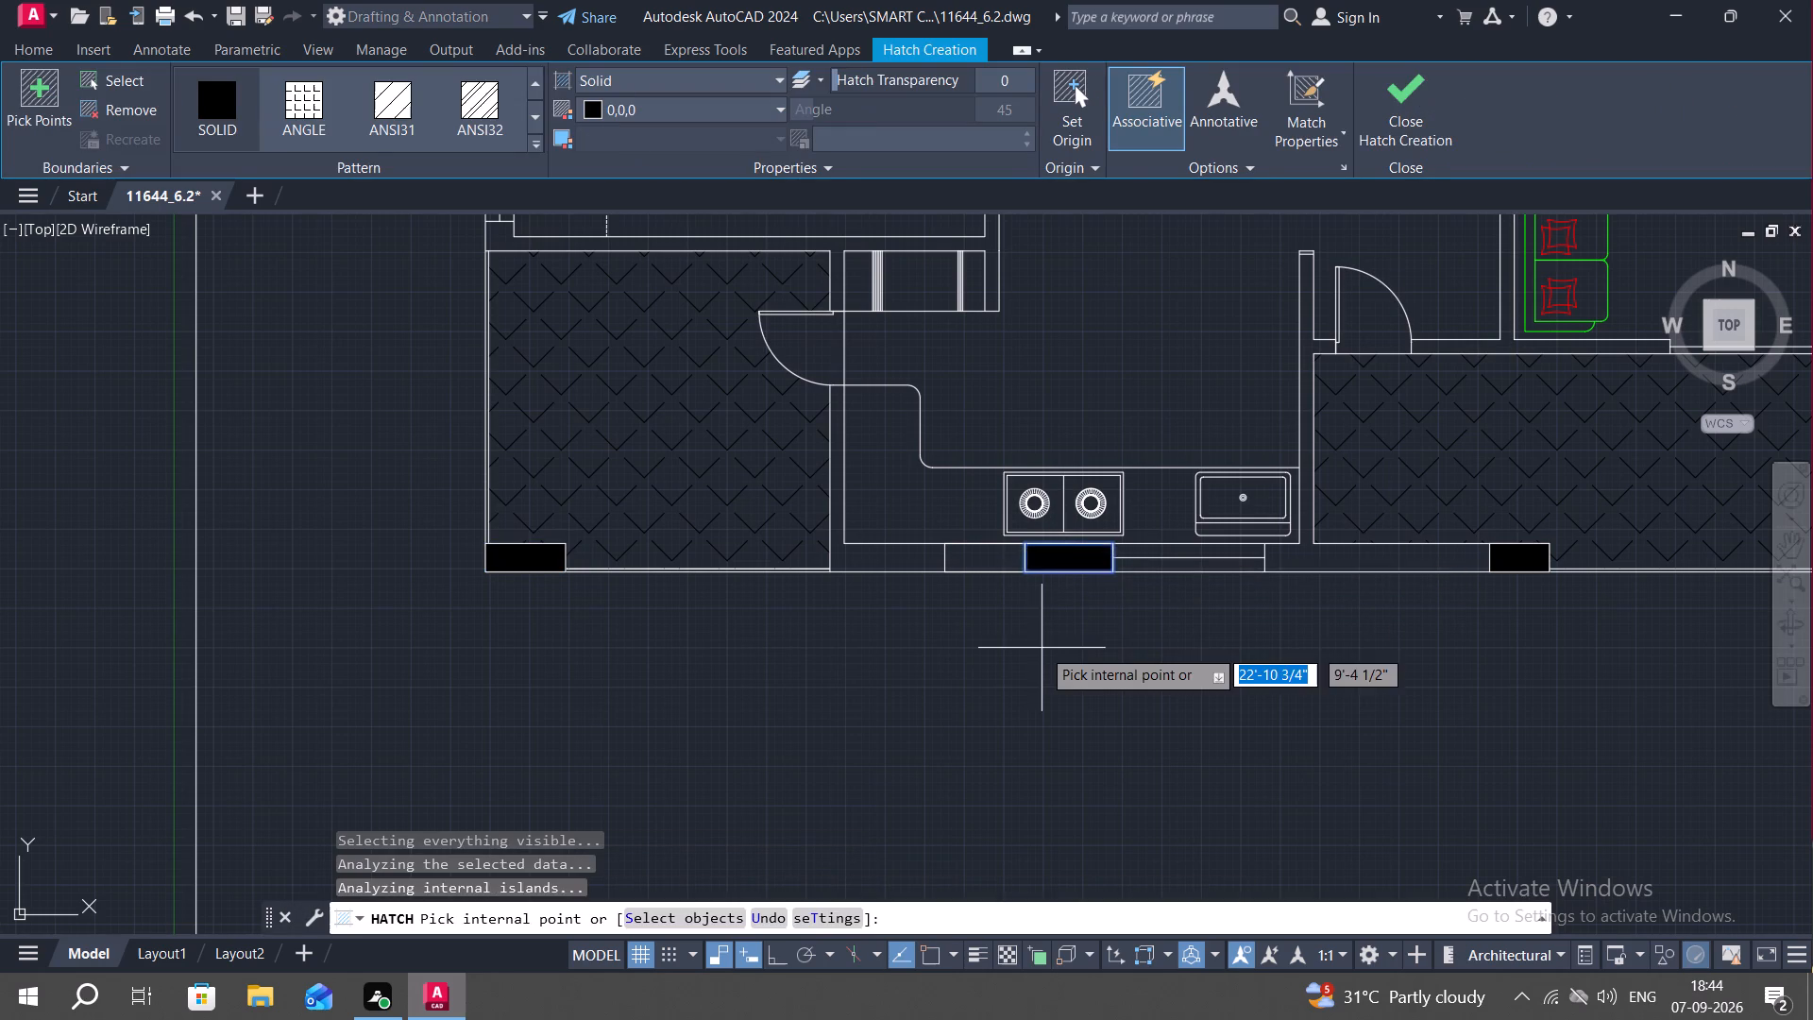
{"action": "middle_click_drag", "start_coordinate": [1032, 669], "coordinate": [449, 736]}
{"action": "middle_click_drag", "start_coordinate": [873, 358], "coordinate": [863, 579]}
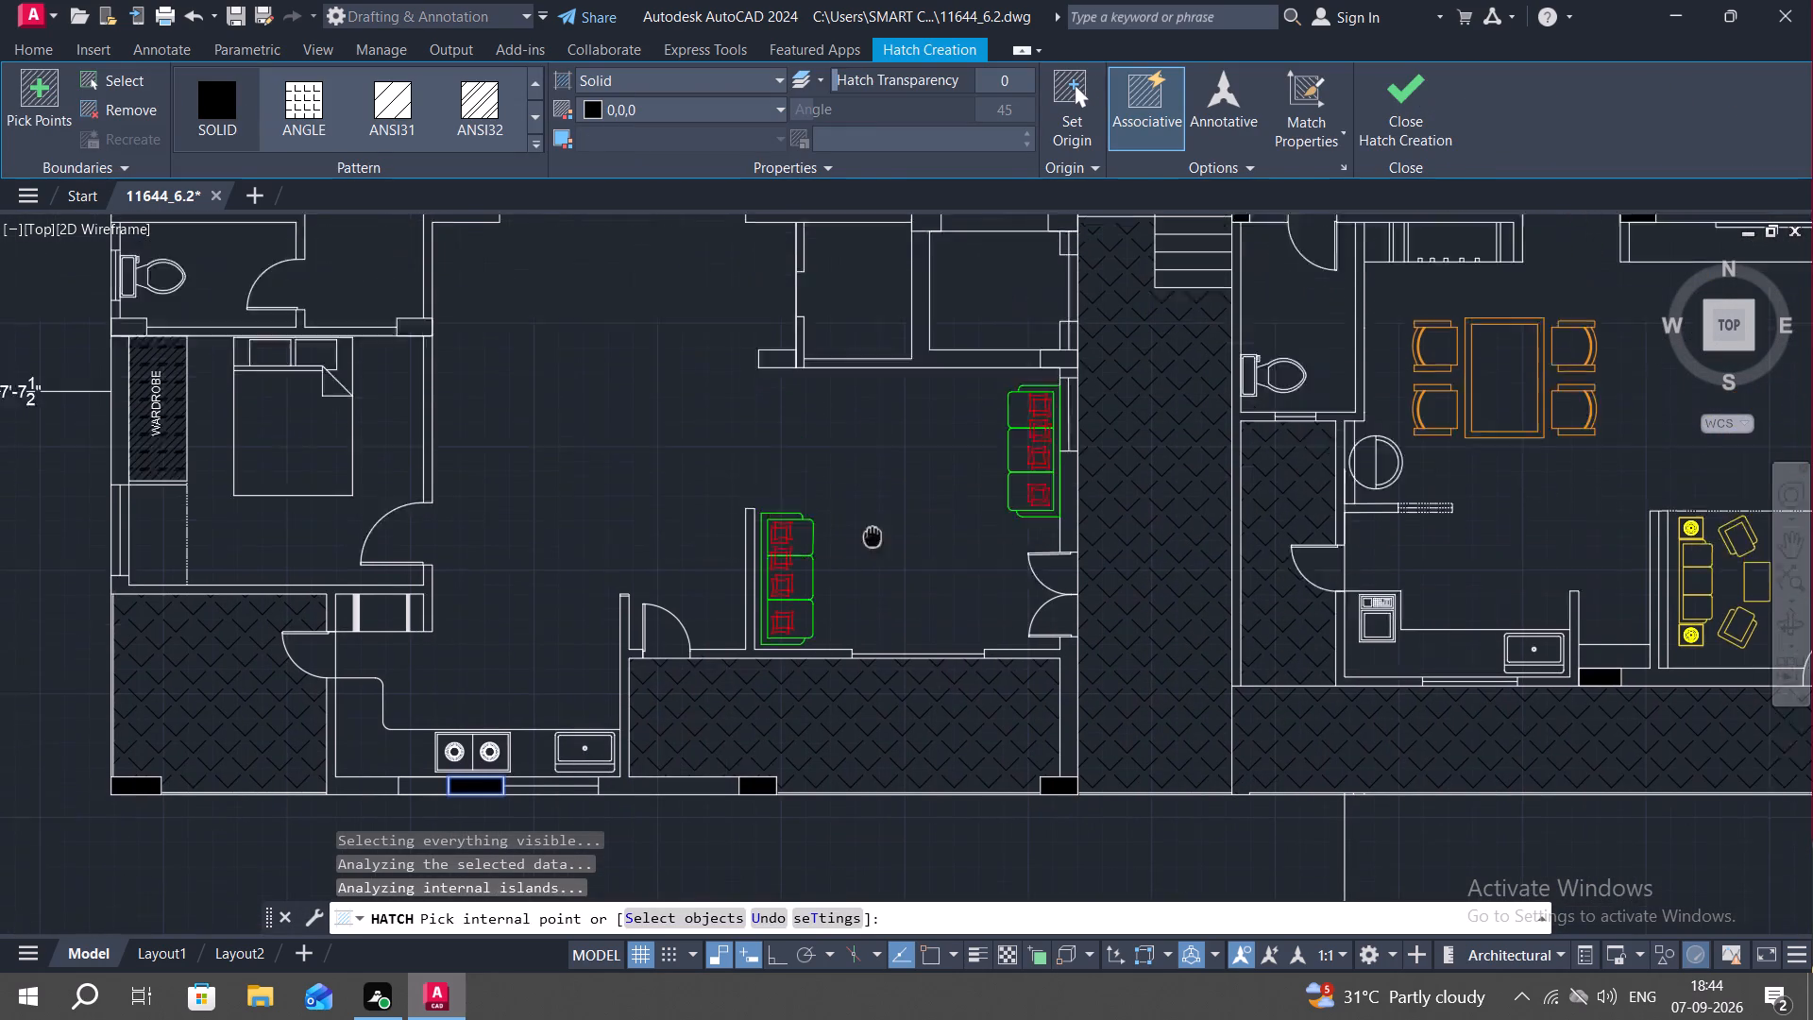
{"action": "middle_click_drag", "start_coordinate": [863, 579], "coordinate": [862, 584]}
{"action": "left_click", "coordinate": [763, 460]}
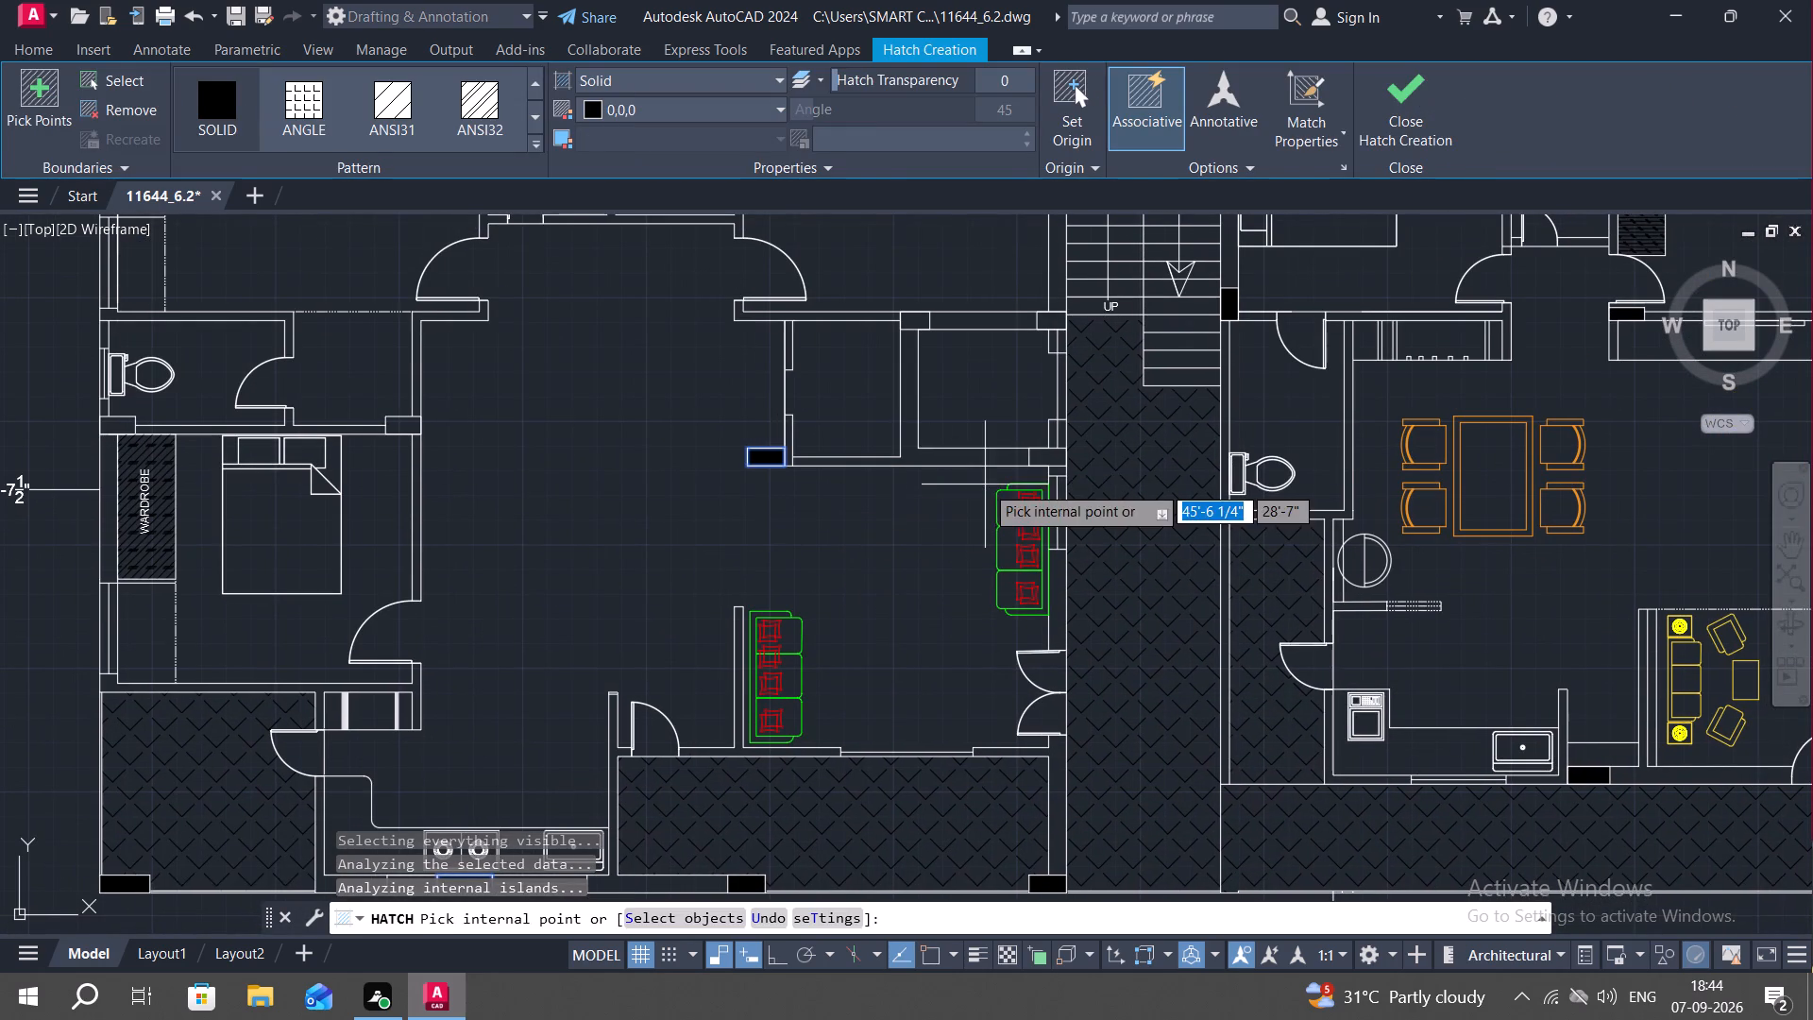
{"action": "left_click", "coordinate": [1050, 462]}
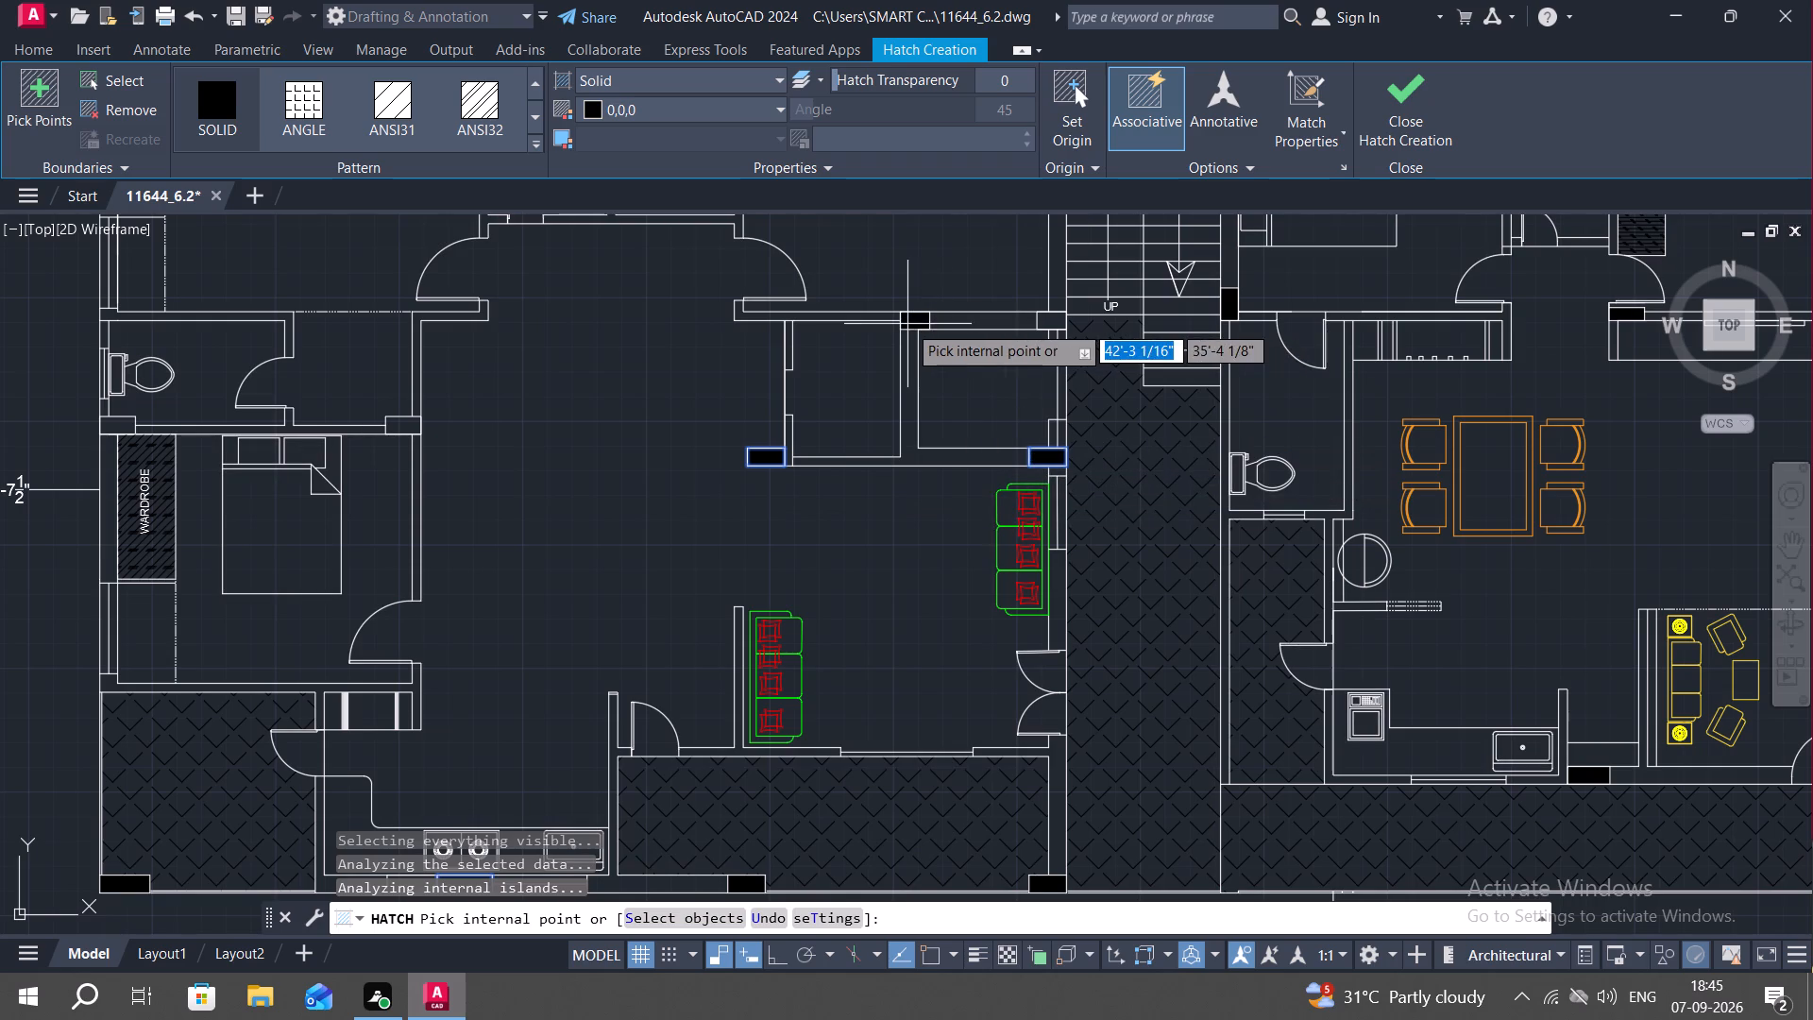
{"action": "left_click", "coordinate": [907, 324]}
{"action": "left_click", "coordinate": [1048, 321]}
{"action": "key", "text": "space"}
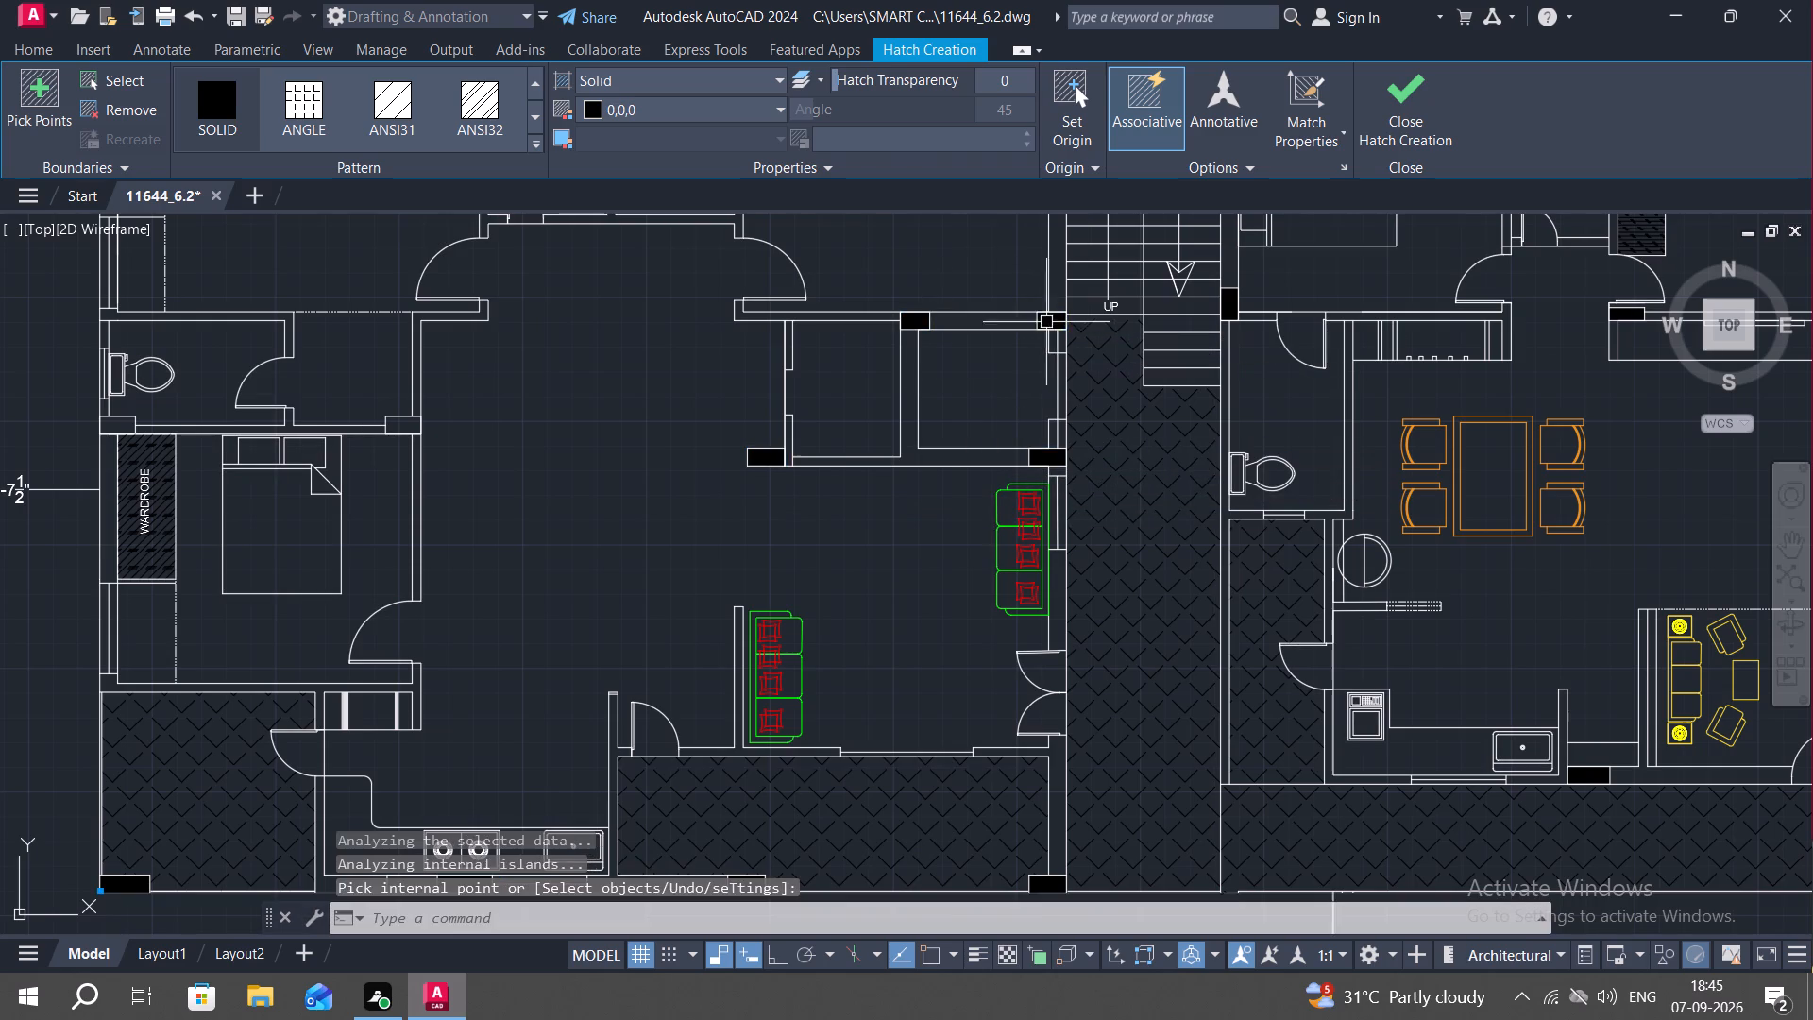
Add solid hatch to the four columns along the top outer wall, from the staircase's left side to the top-left corner.
{"action": "middle_click_drag", "start_coordinate": [873, 370], "coordinate": [887, 982]}
{"action": "key", "text": "space"}
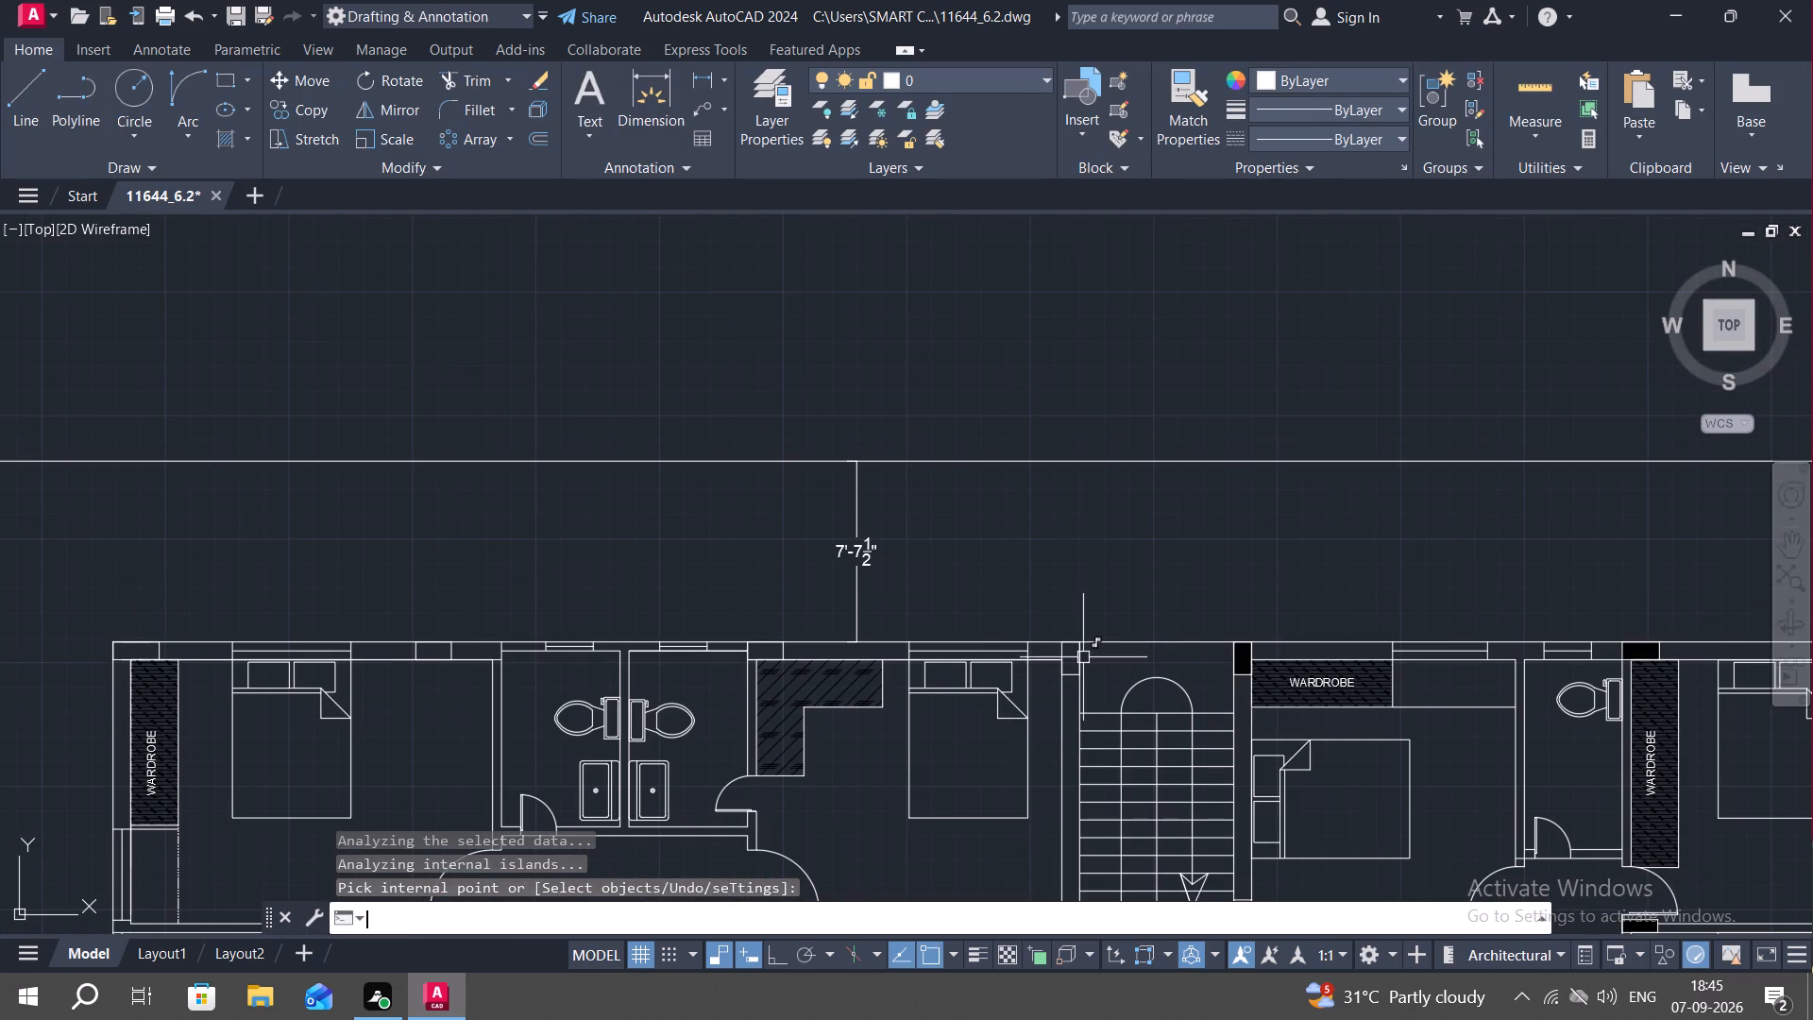
{"action": "left_click", "coordinate": [1067, 659]}
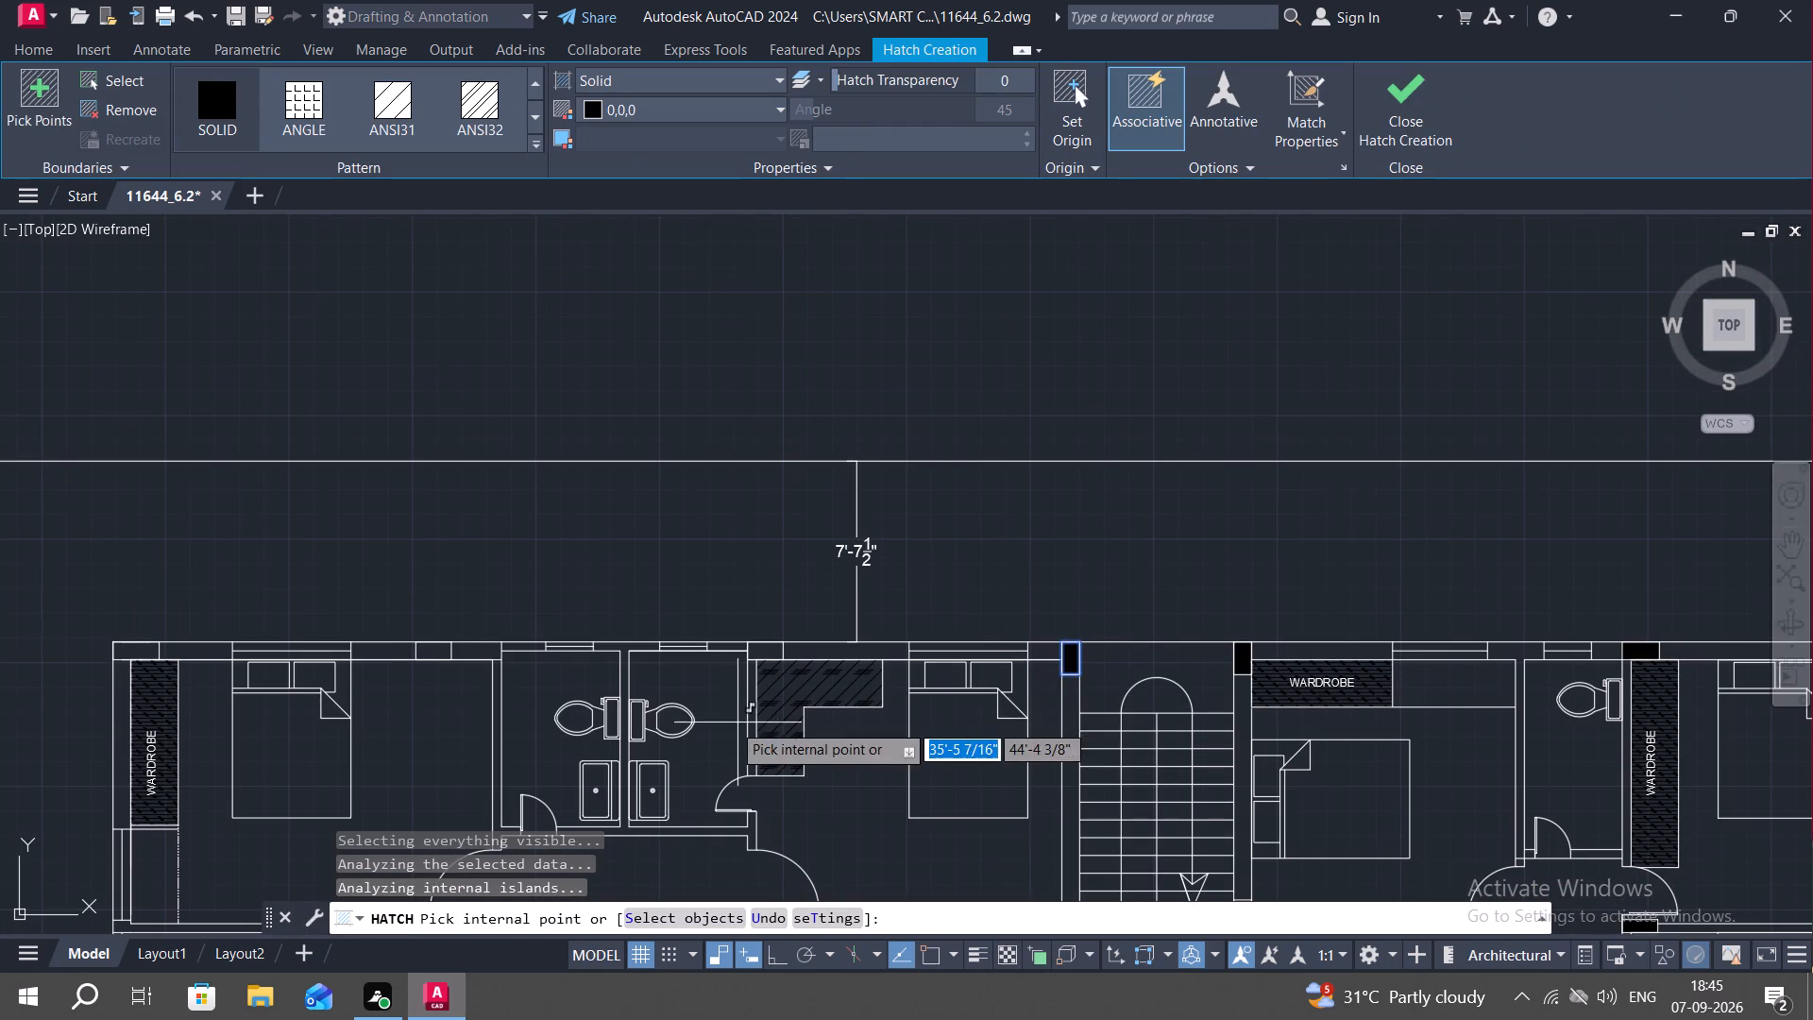
{"action": "key", "text": "space"}
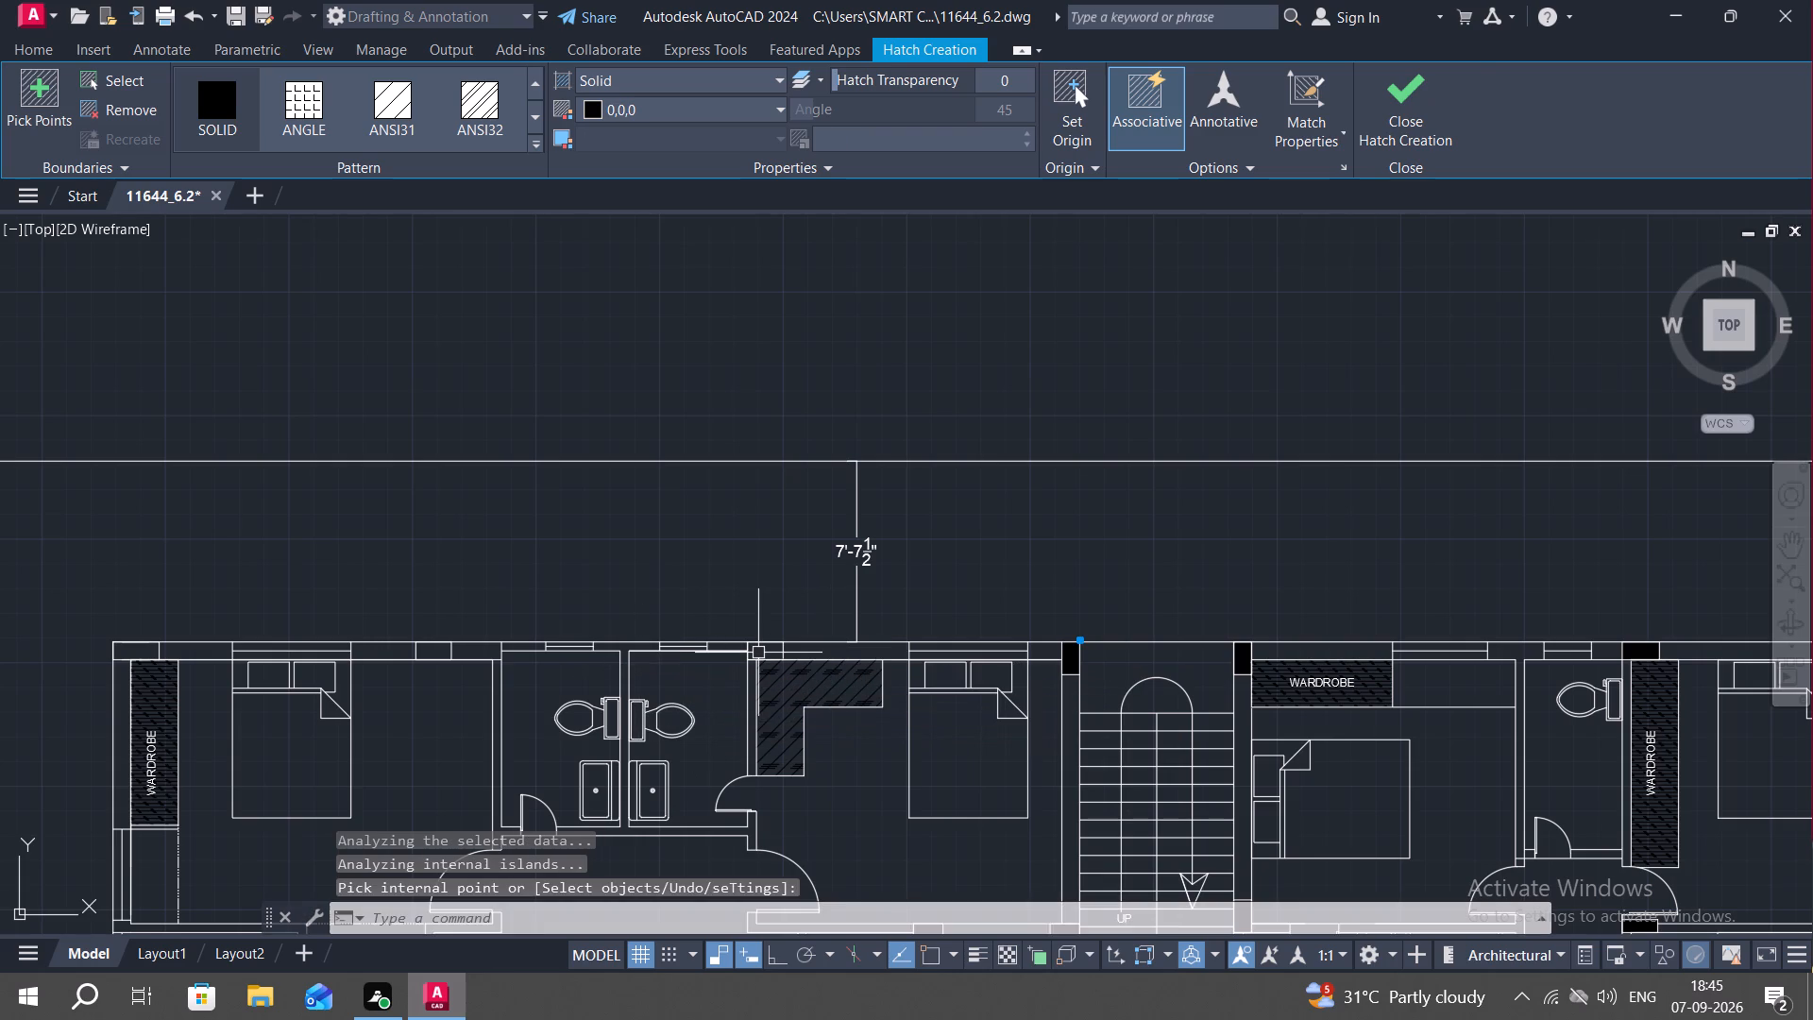
{"action": "key", "text": "space"}
{"action": "left_click", "coordinate": [762, 654]}
{"action": "middle_click_drag", "start_coordinate": [596, 695], "coordinate": [723, 677]}
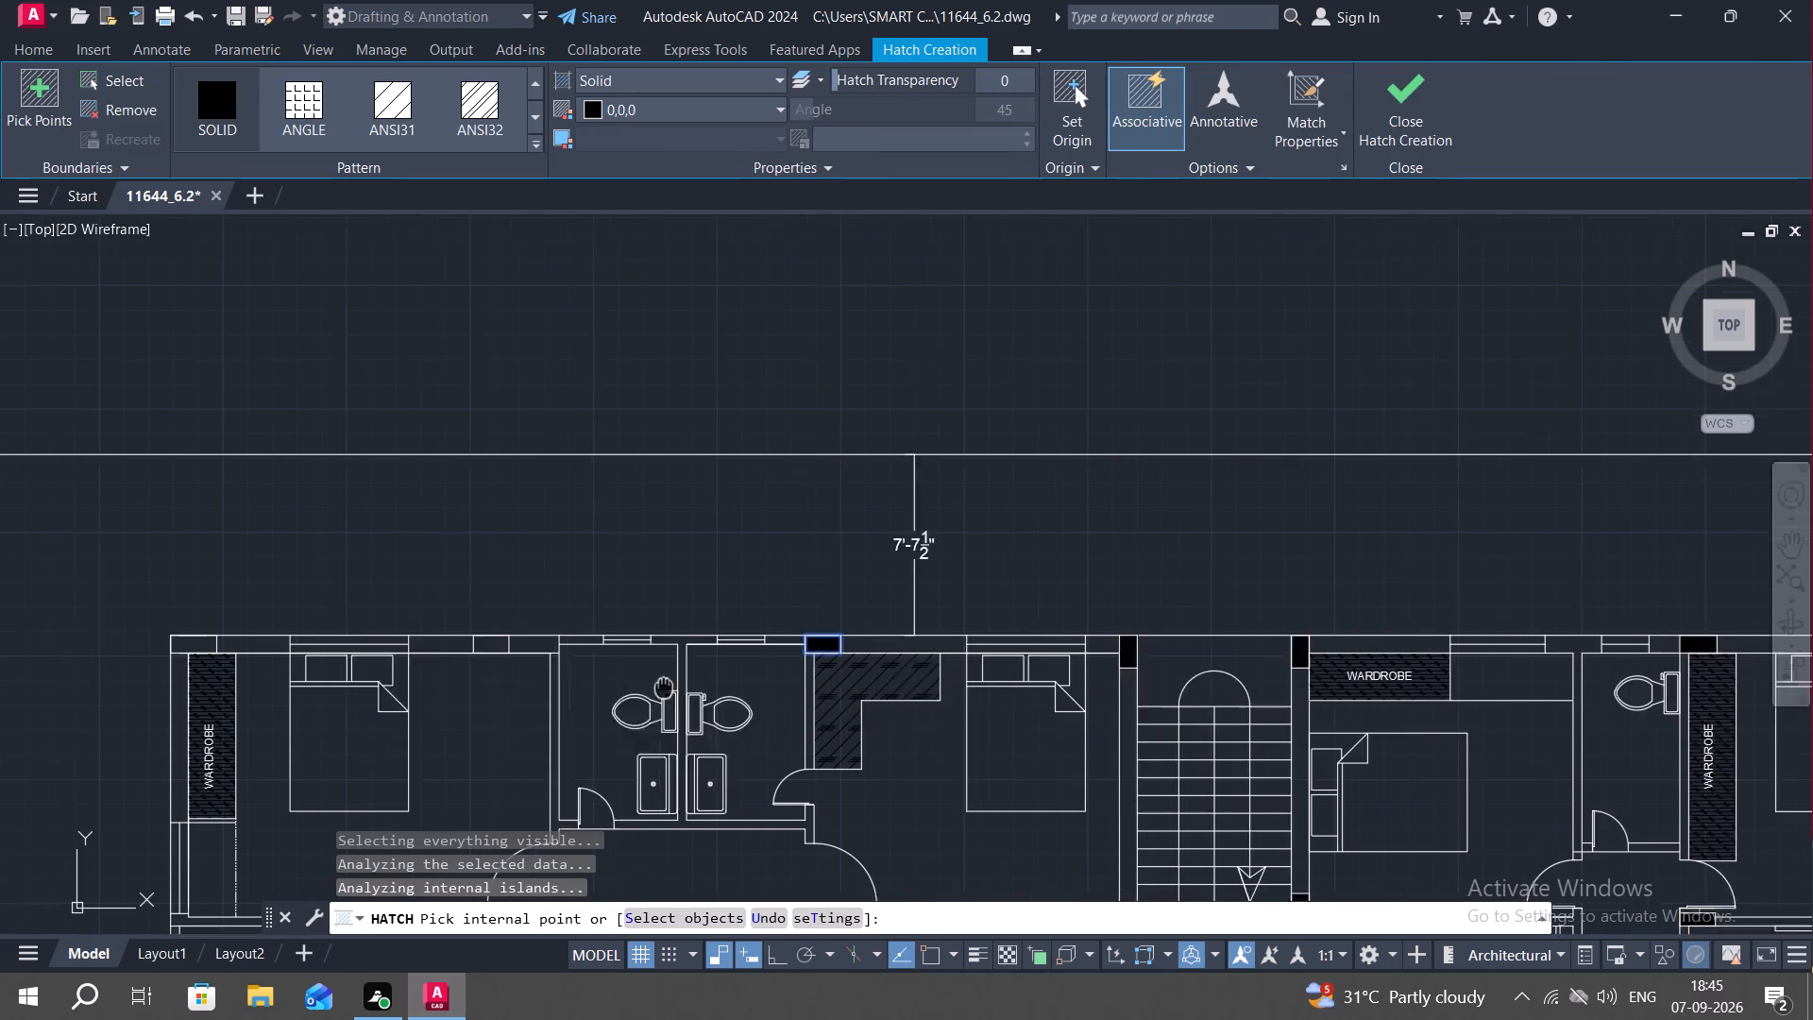
{"action": "middle_click_drag", "start_coordinate": [723, 677], "coordinate": [774, 665]}
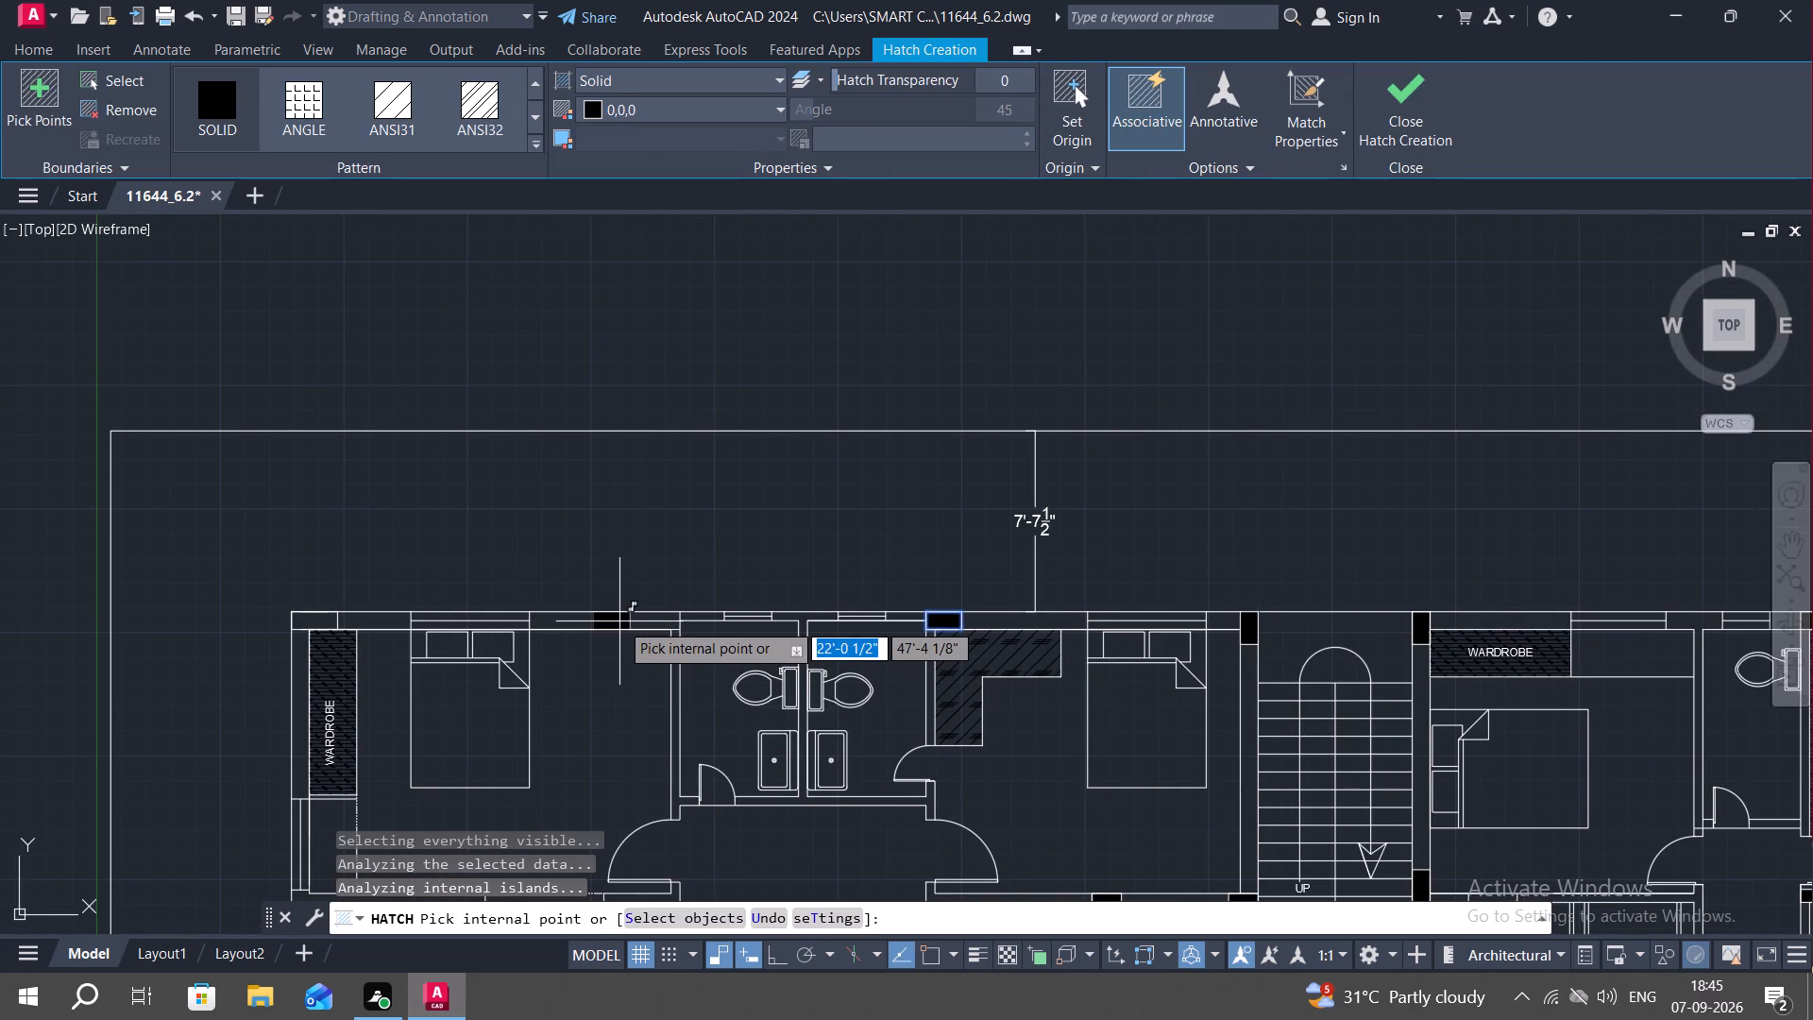
{"action": "left_click", "coordinate": [619, 621]}
{"action": "middle_click_drag", "start_coordinate": [553, 667], "coordinate": [870, 657]}
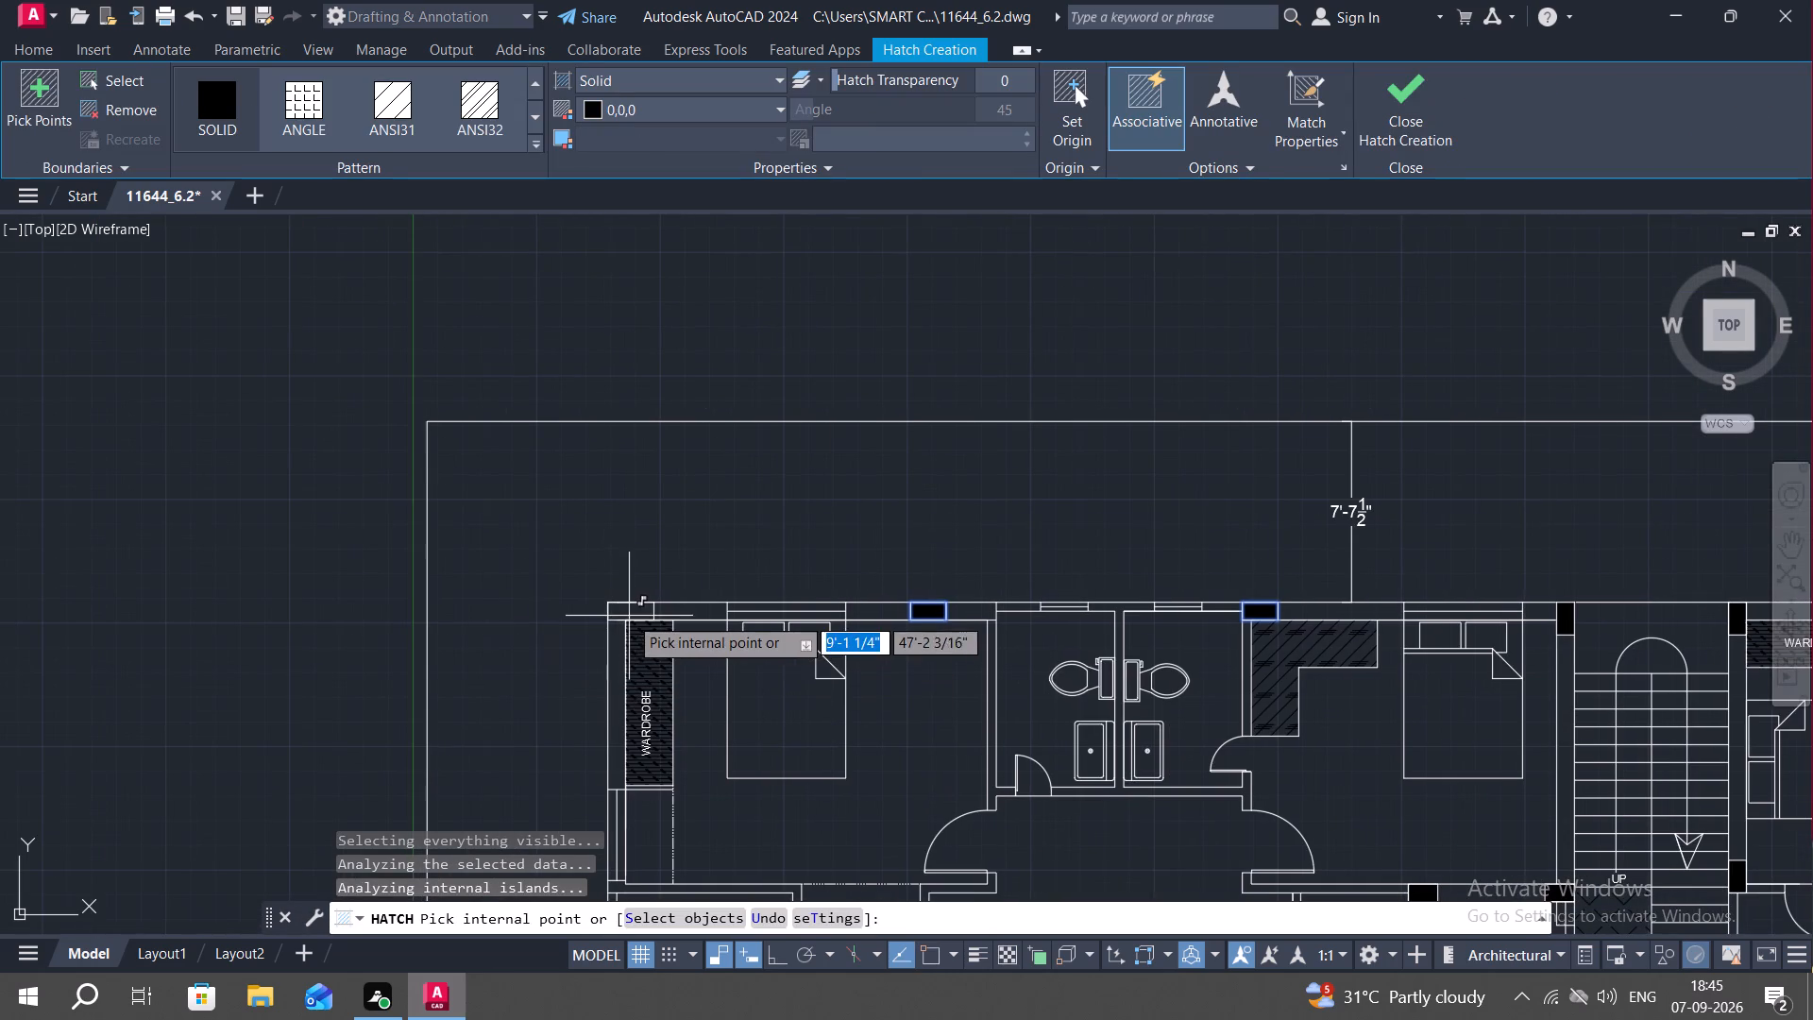
{"action": "left_click", "coordinate": [630, 616]}
Add solid hatch to the two columns in the wall between the left toilet and the bedroom below it.
{"action": "middle_click_drag", "start_coordinate": [720, 721], "coordinate": [726, 489]}
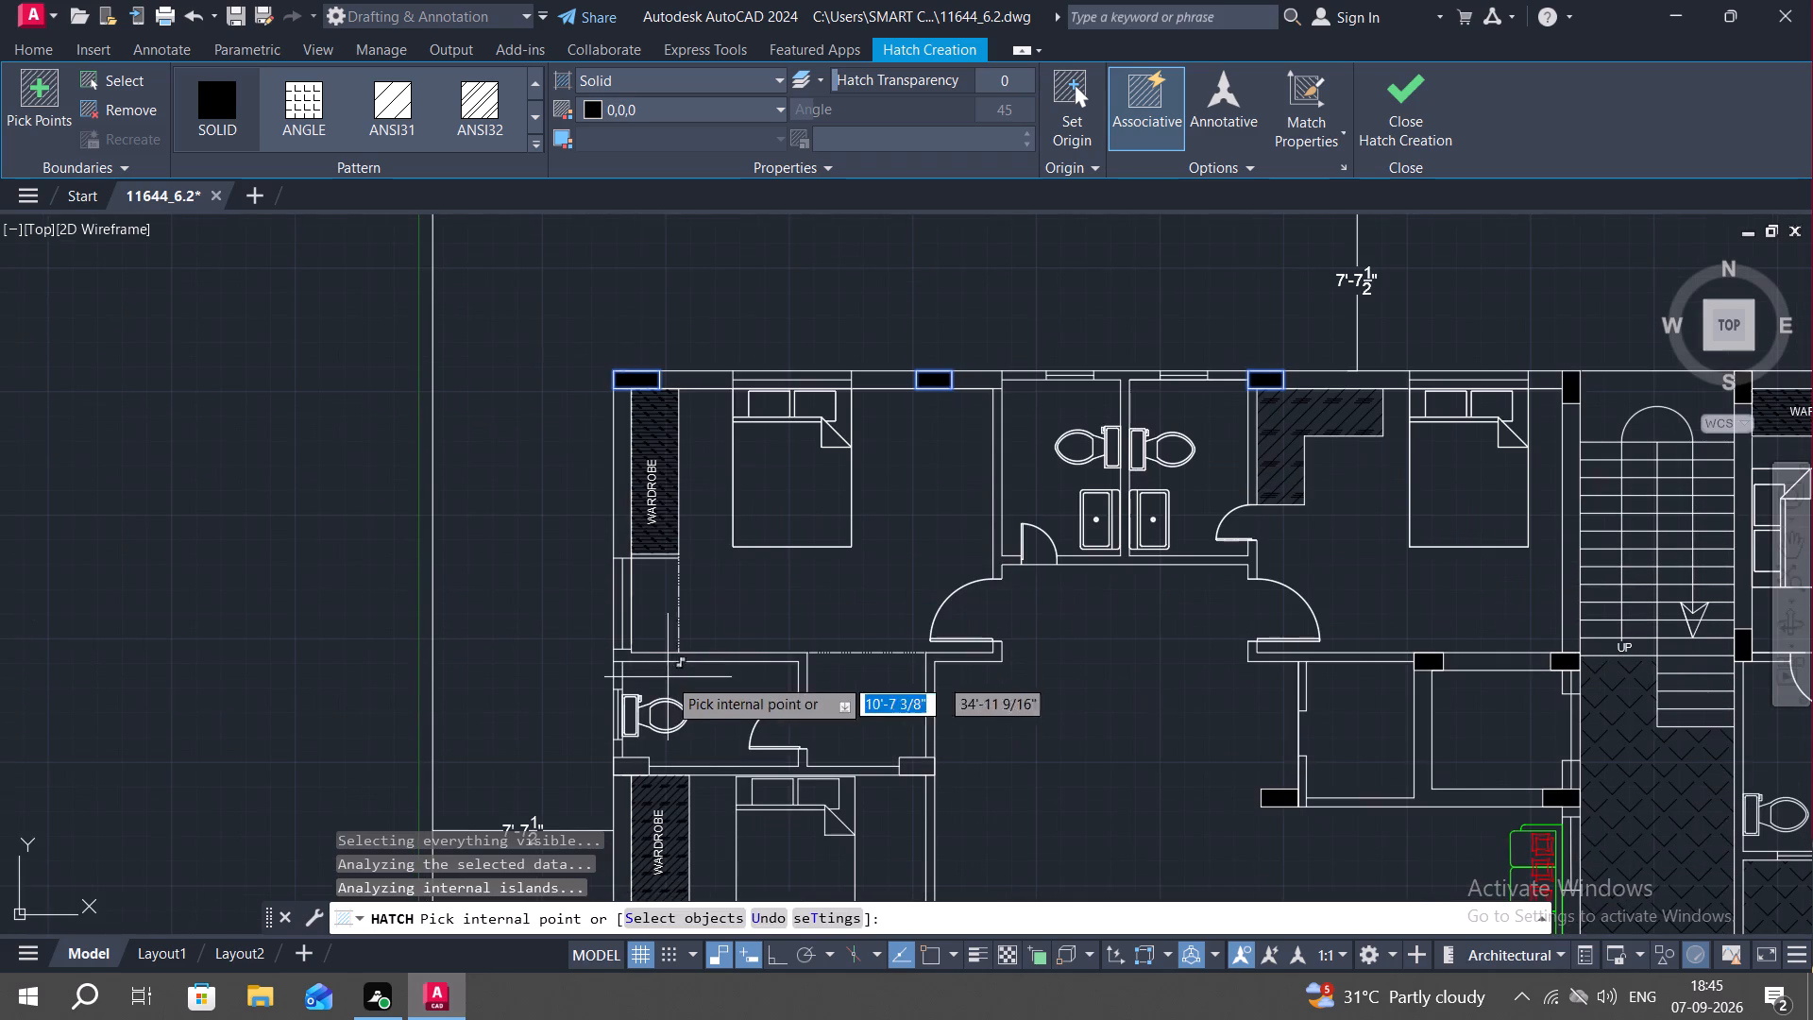
{"action": "left_click", "coordinate": [641, 765]}
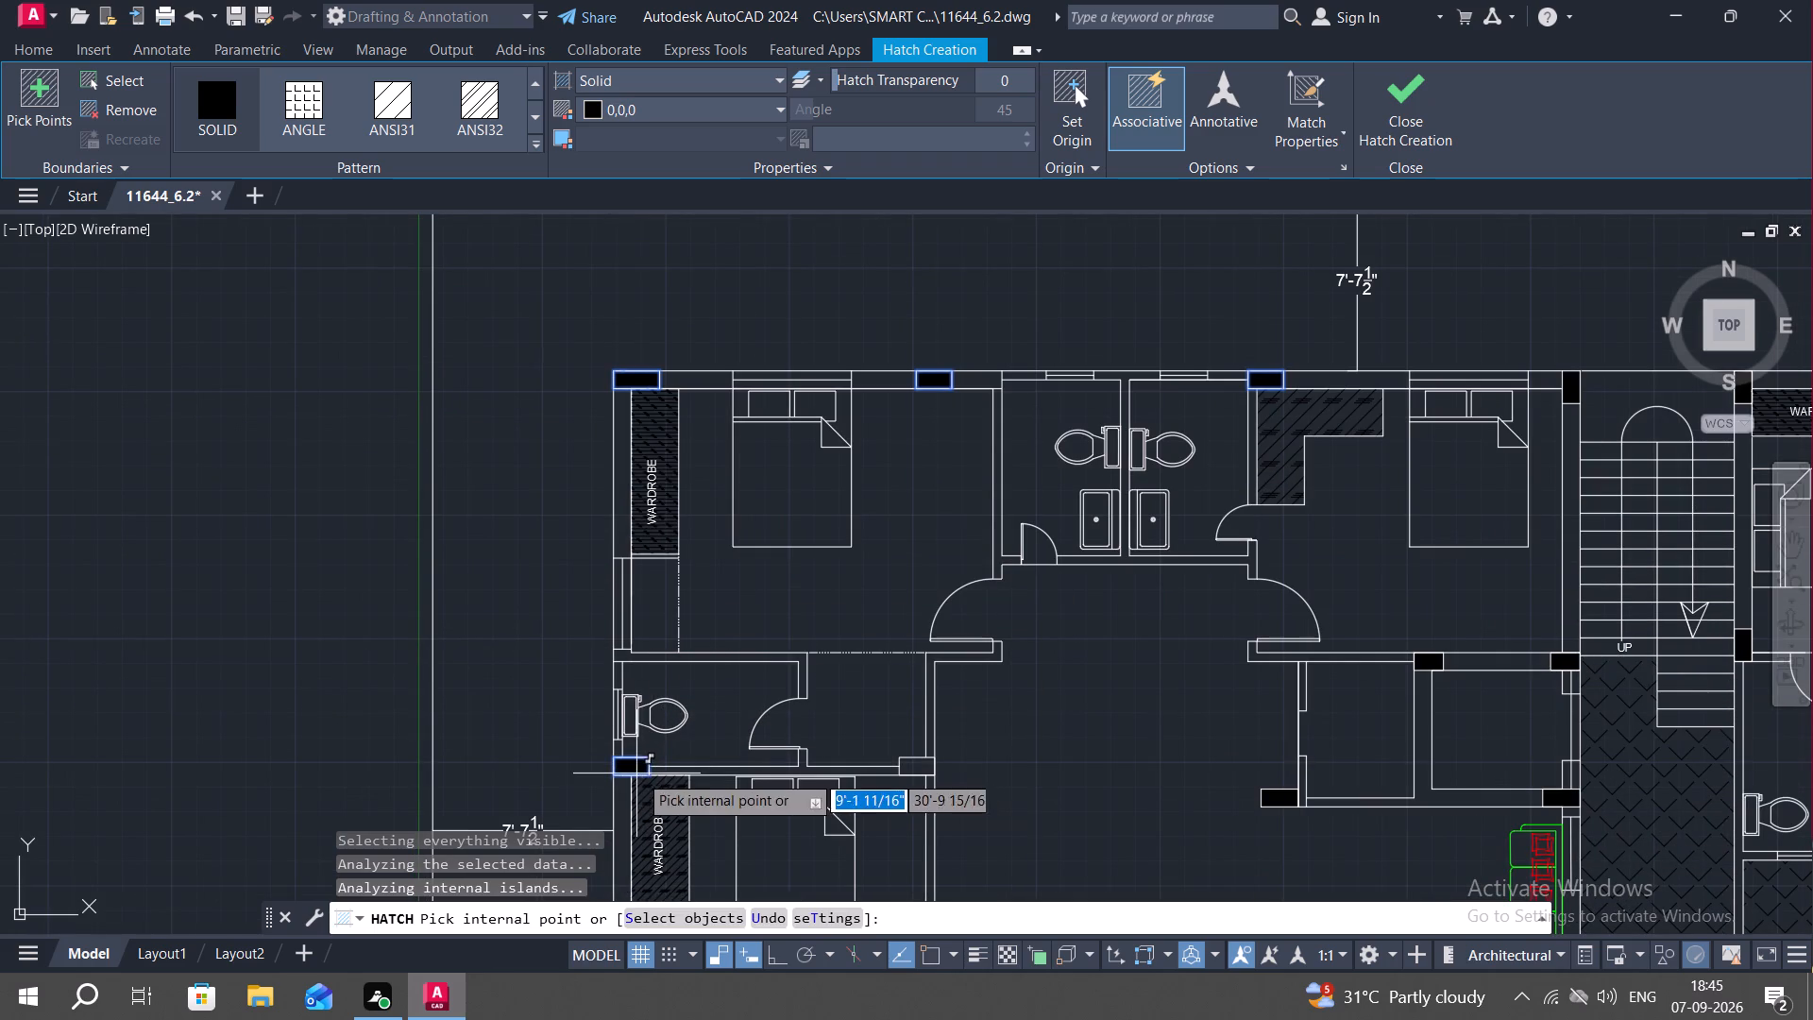
{"action": "left_click", "coordinate": [919, 769]}
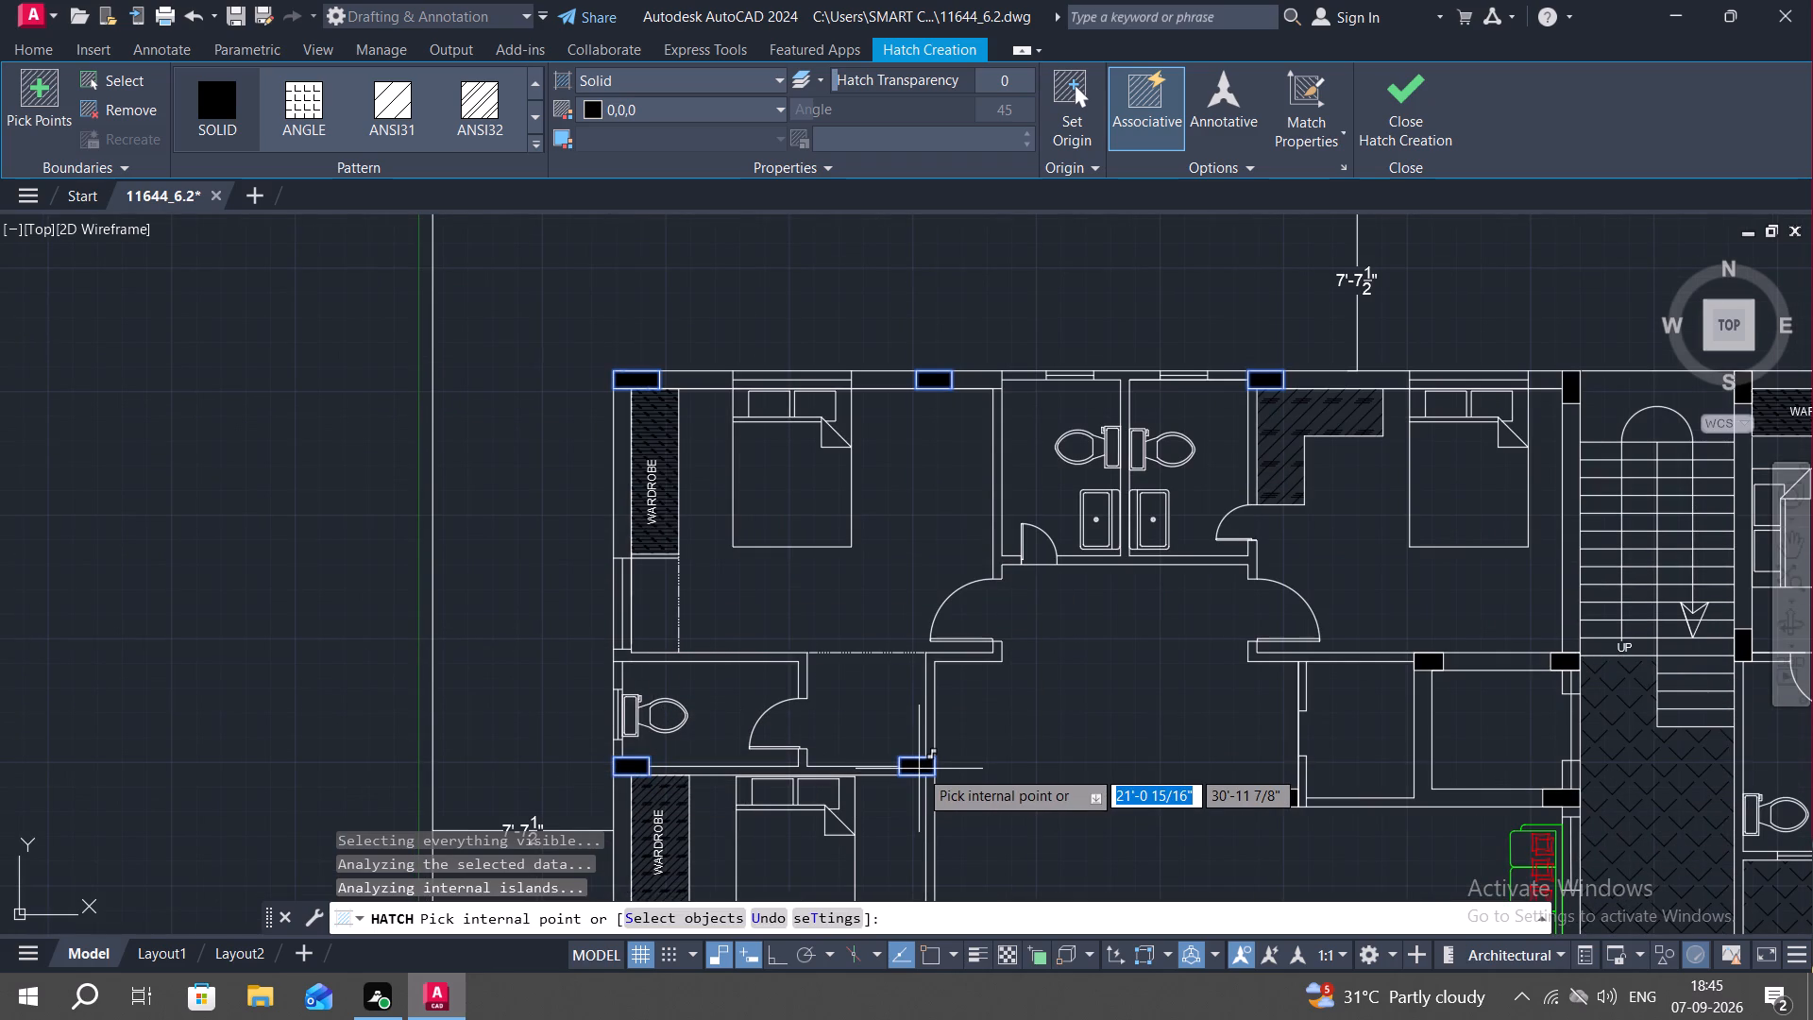
{"action": "key", "text": "space"}
{"action": "middle_click_drag", "start_coordinate": [1016, 773], "coordinate": [1012, 499]}
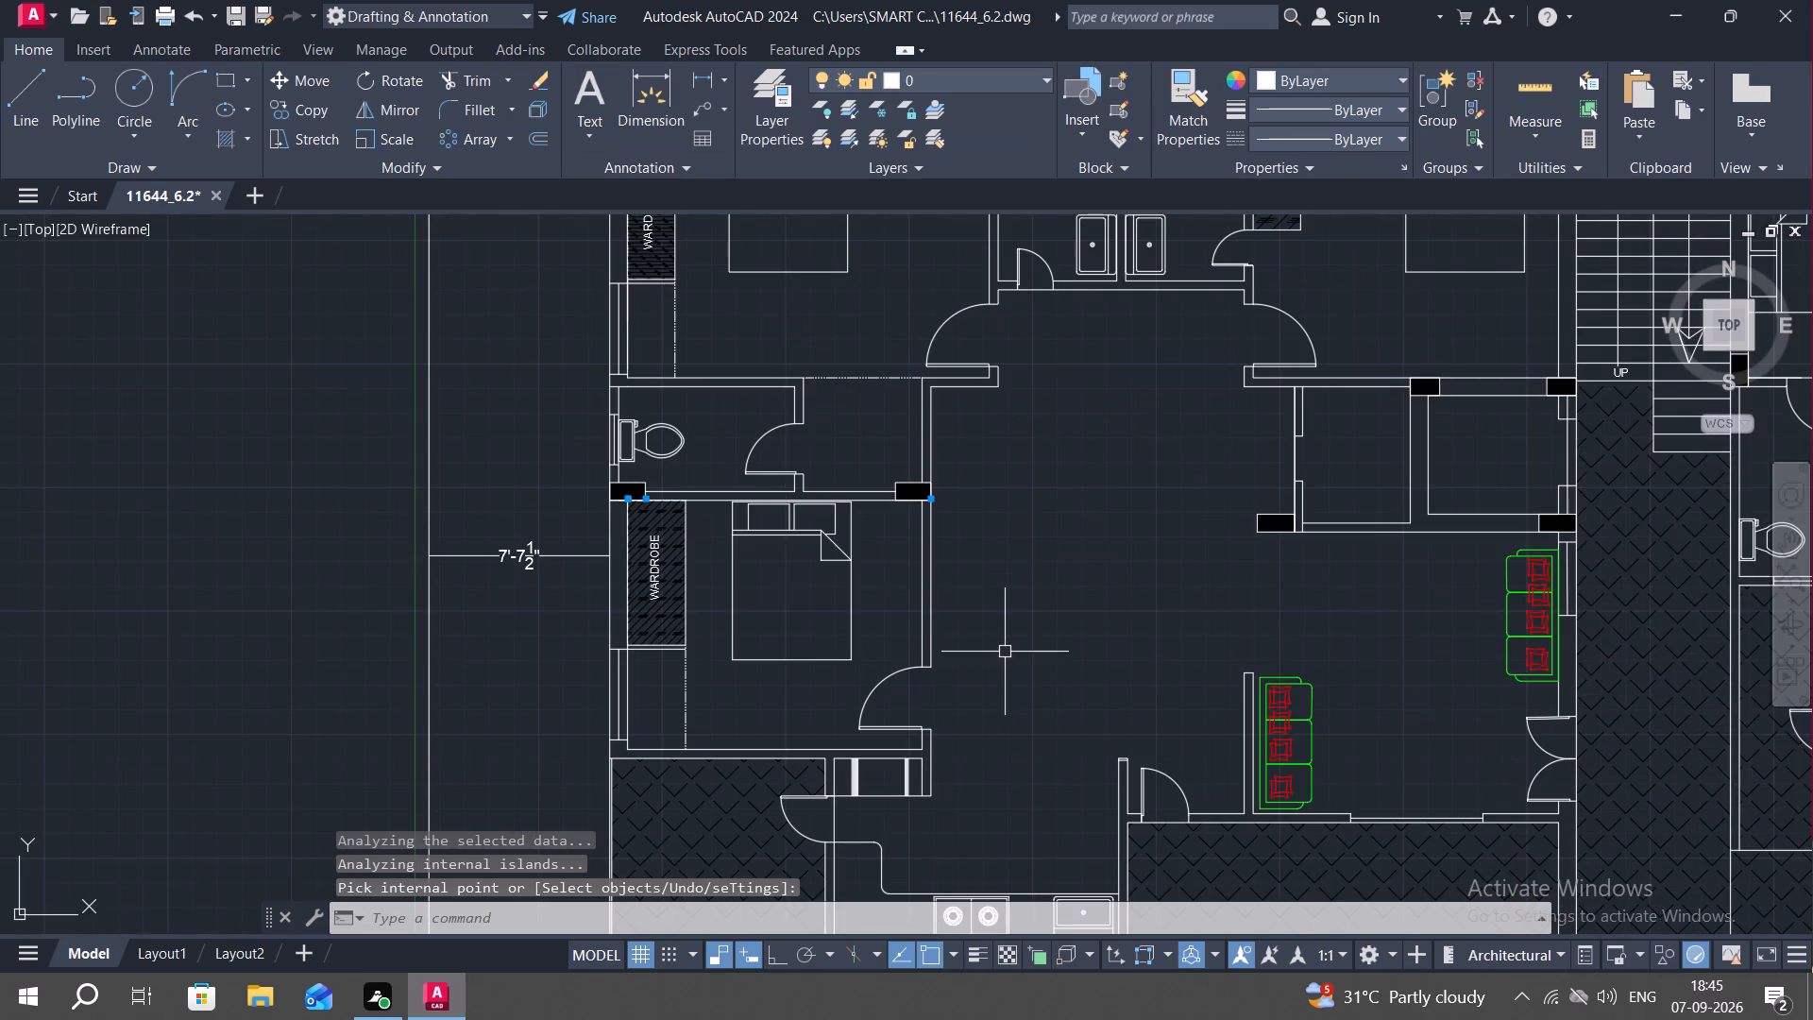
{"action": "key", "text": "Escape"}
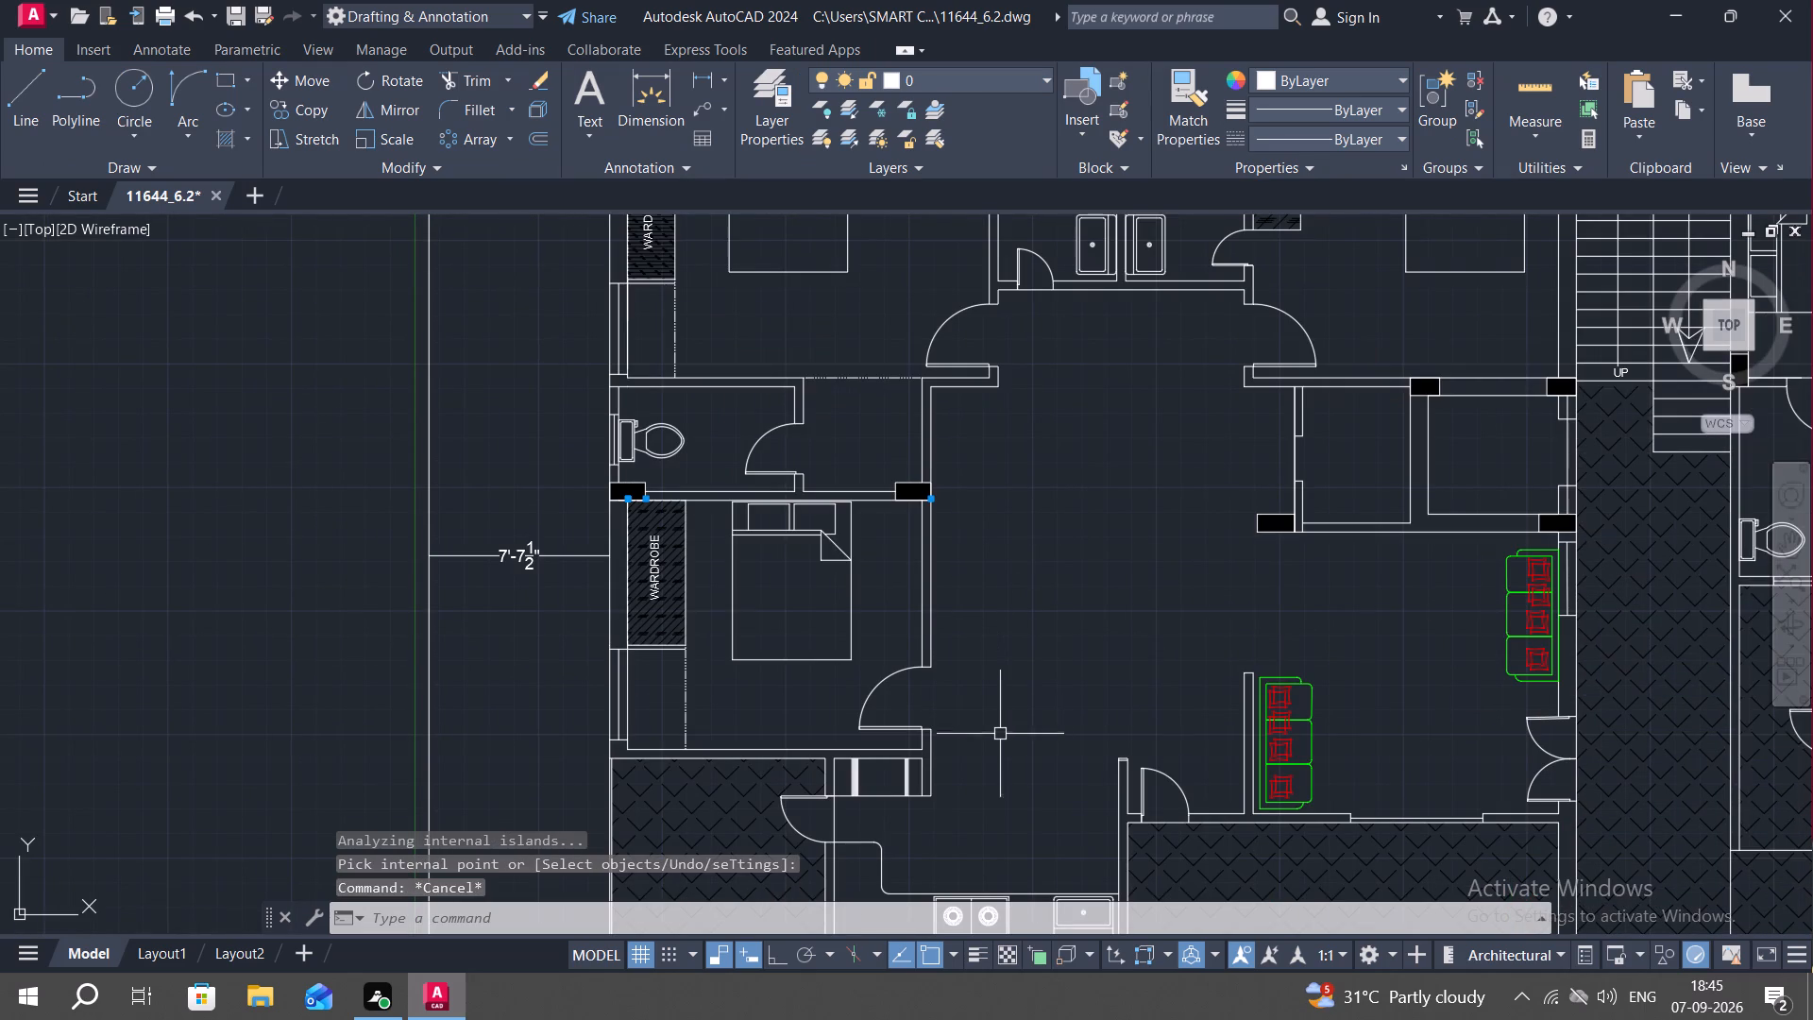
Copy the orange four-chair dining set from the right flat into the left flat's open hall, about 39'-6" to the left.
{"action": "scroll", "coordinate": [994, 744], "scroll_direction": "down", "scroll_amount": 1}
{"action": "middle_click_drag", "start_coordinate": [992, 768], "coordinate": [956, 739]}
{"action": "scroll", "coordinate": [940, 721], "scroll_direction": "down", "scroll_amount": 1}
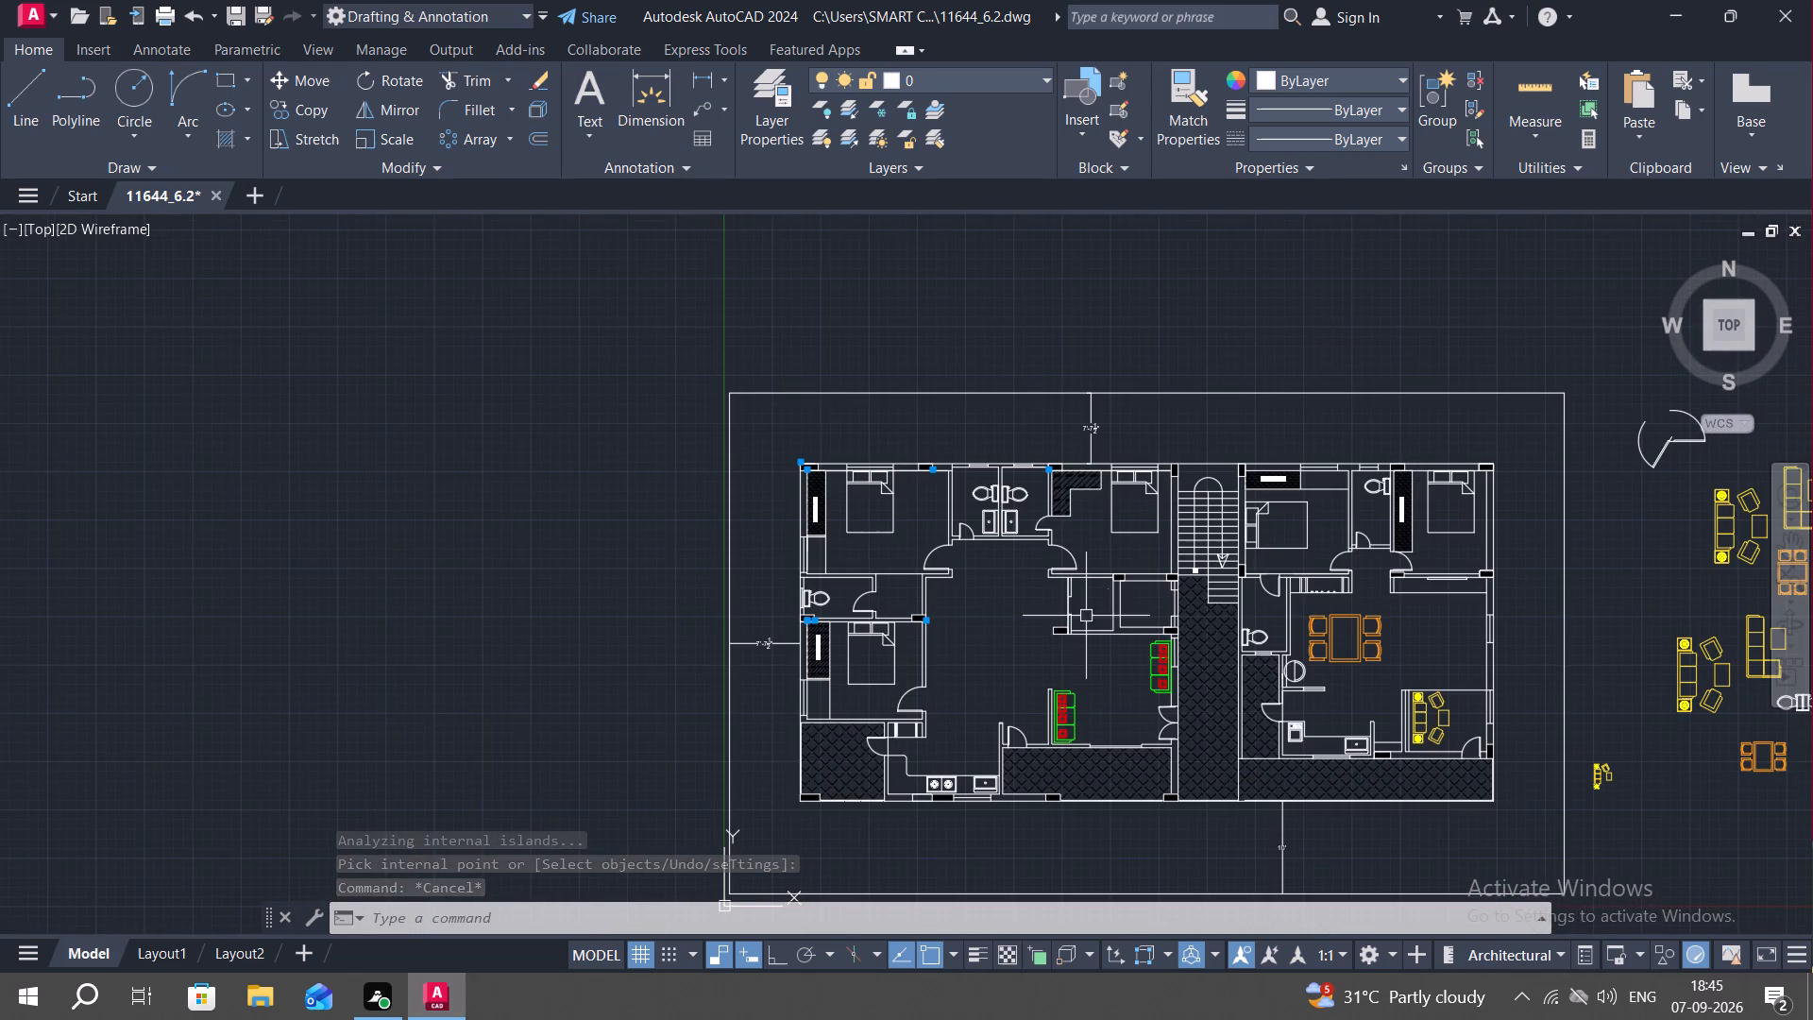
{"action": "scroll", "coordinate": [1315, 619], "scroll_direction": "up", "scroll_amount": 2}
{"action": "left_click", "coordinate": [1277, 601]}
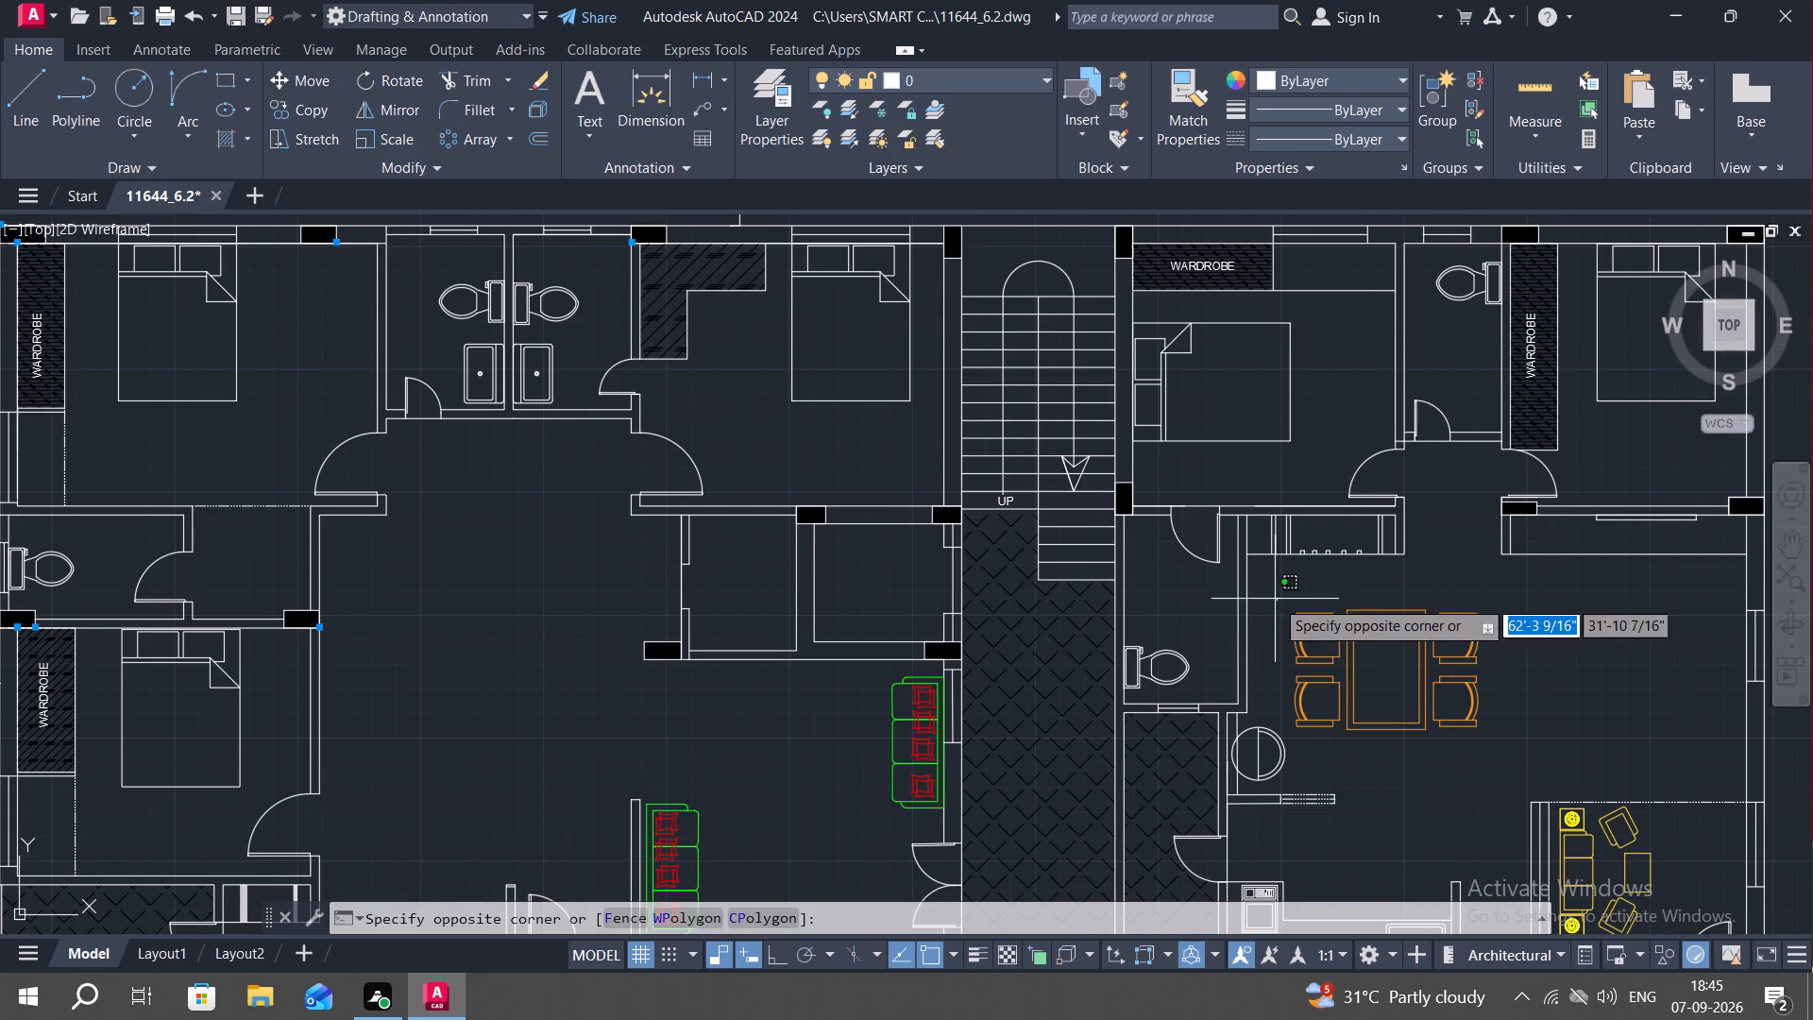
{"action": "left_click", "coordinate": [1527, 761]}
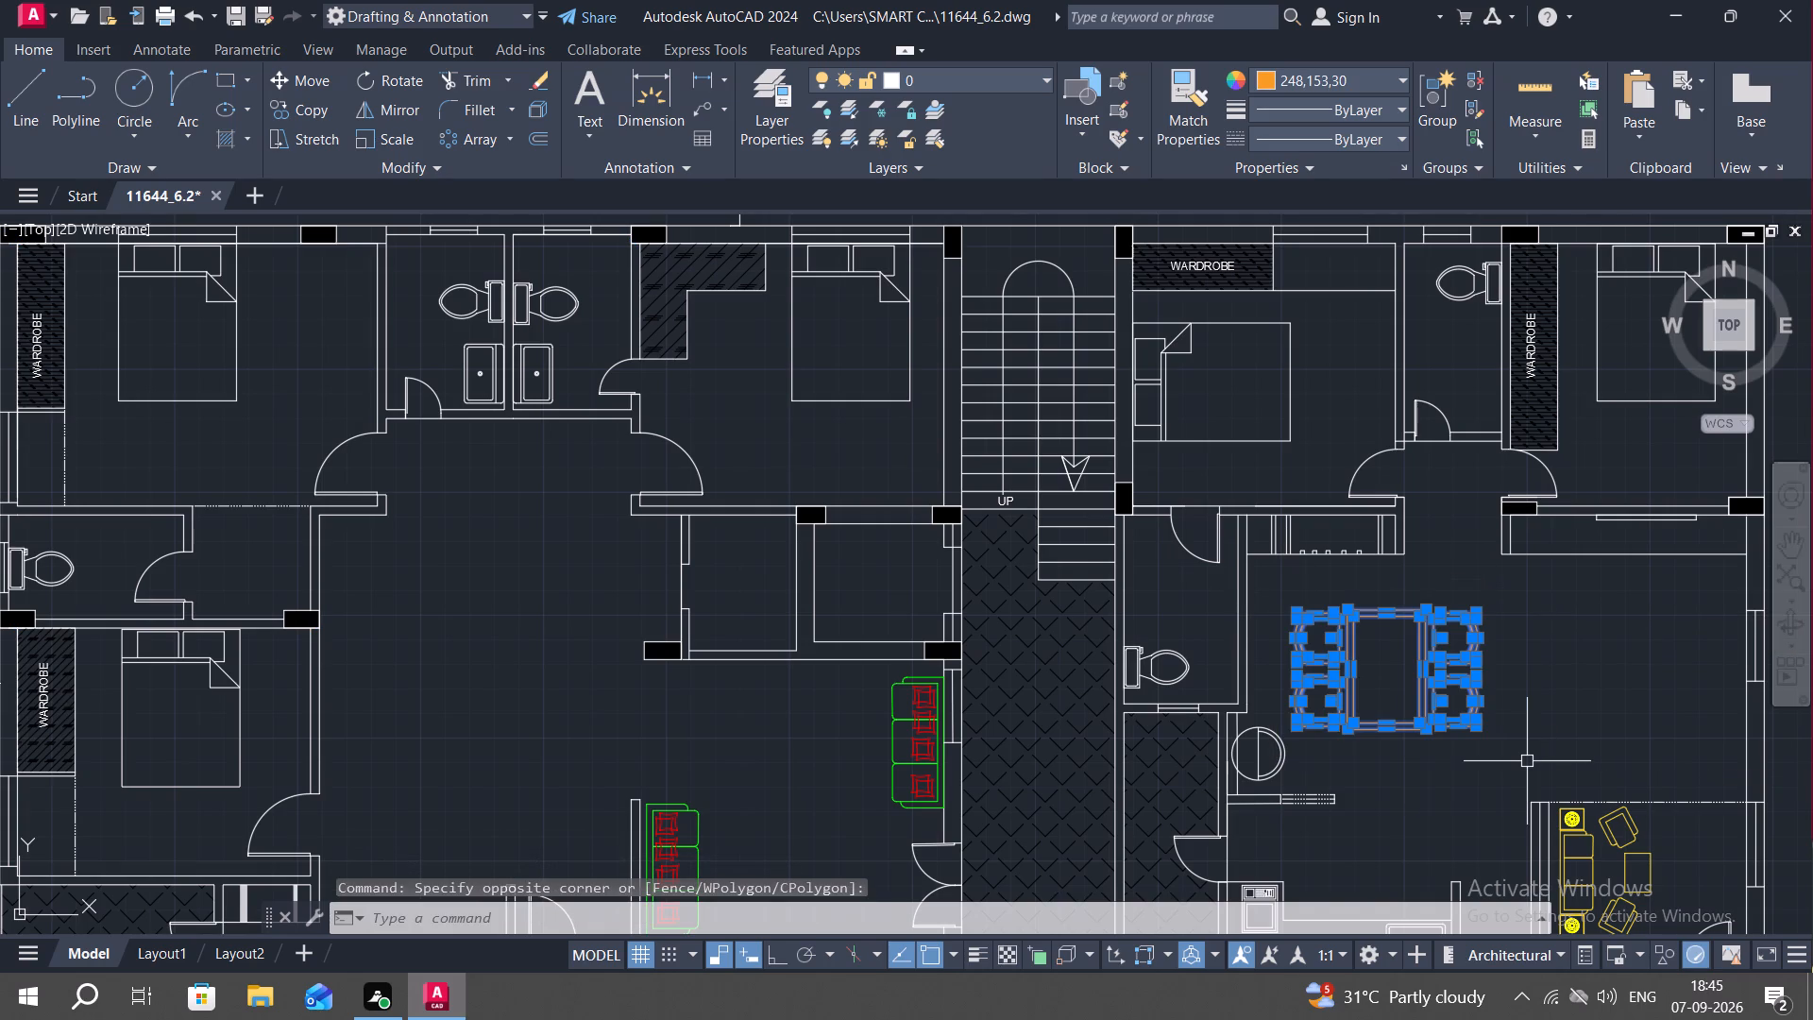
{"action": "type", "text": "CO"}
{"action": "key", "text": "space"}
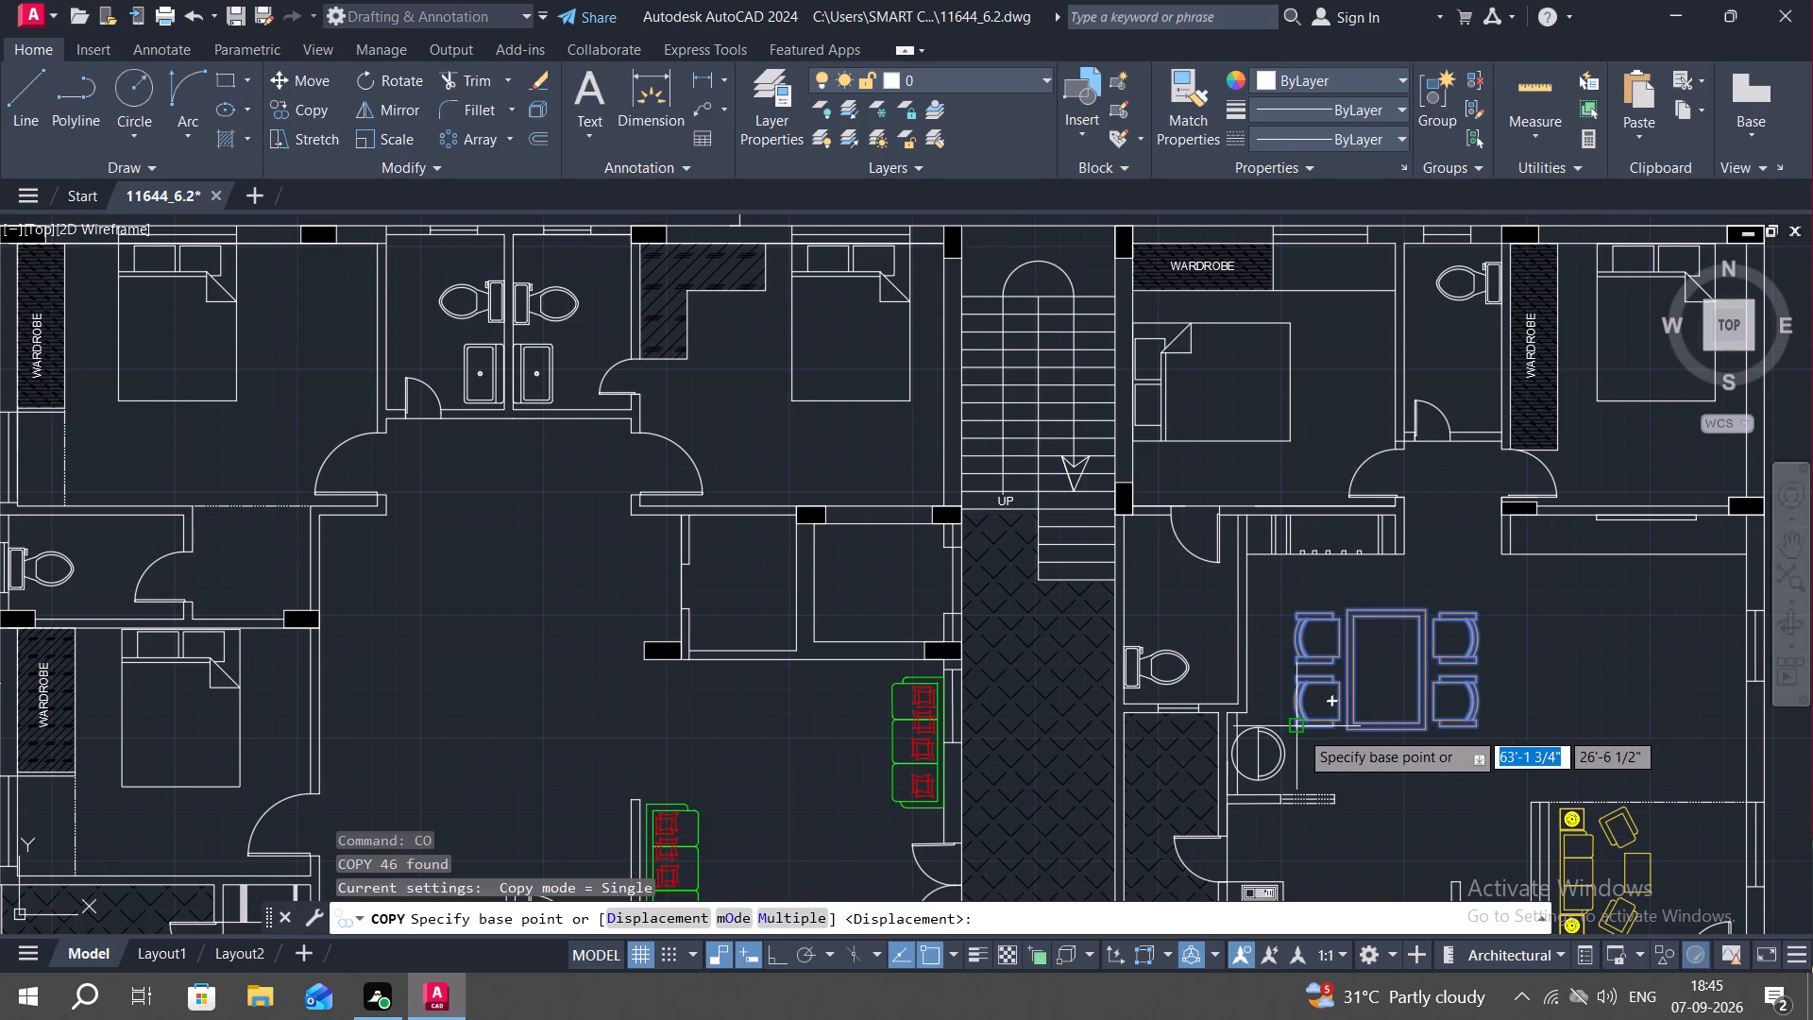
{"action": "left_click", "coordinate": [1299, 730]}
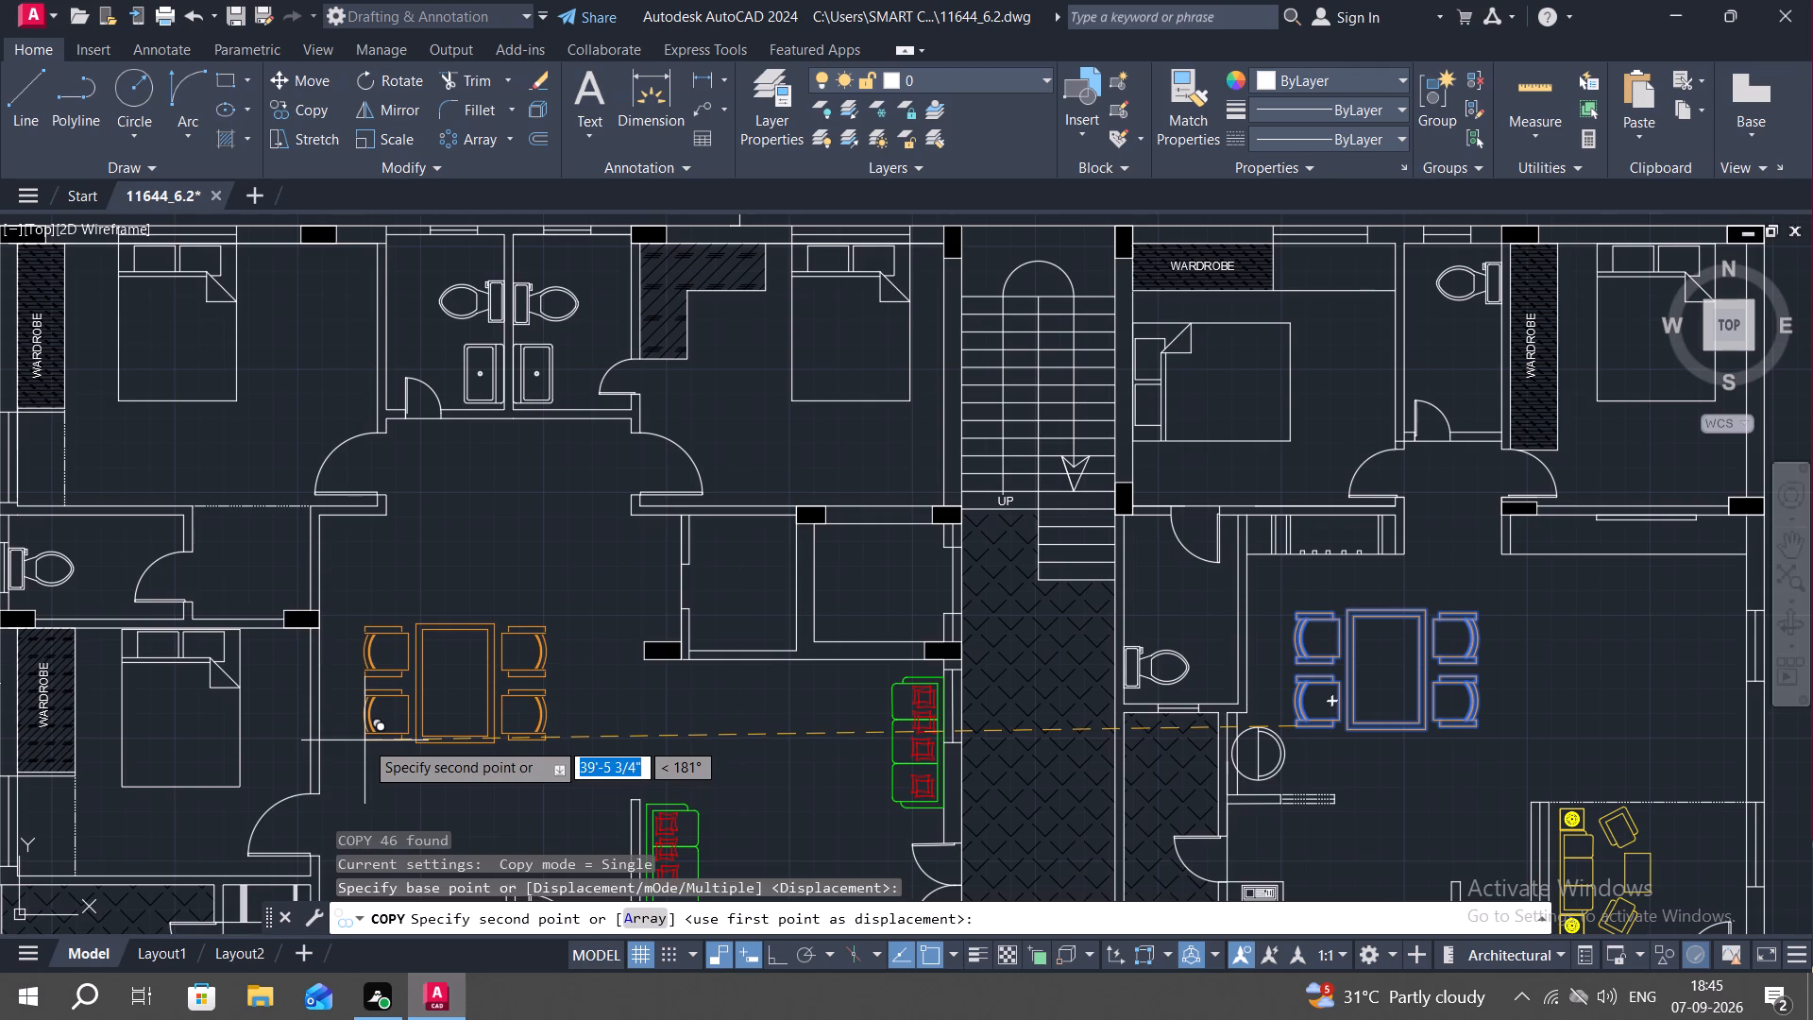
{"action": "left_click", "coordinate": [364, 740]}
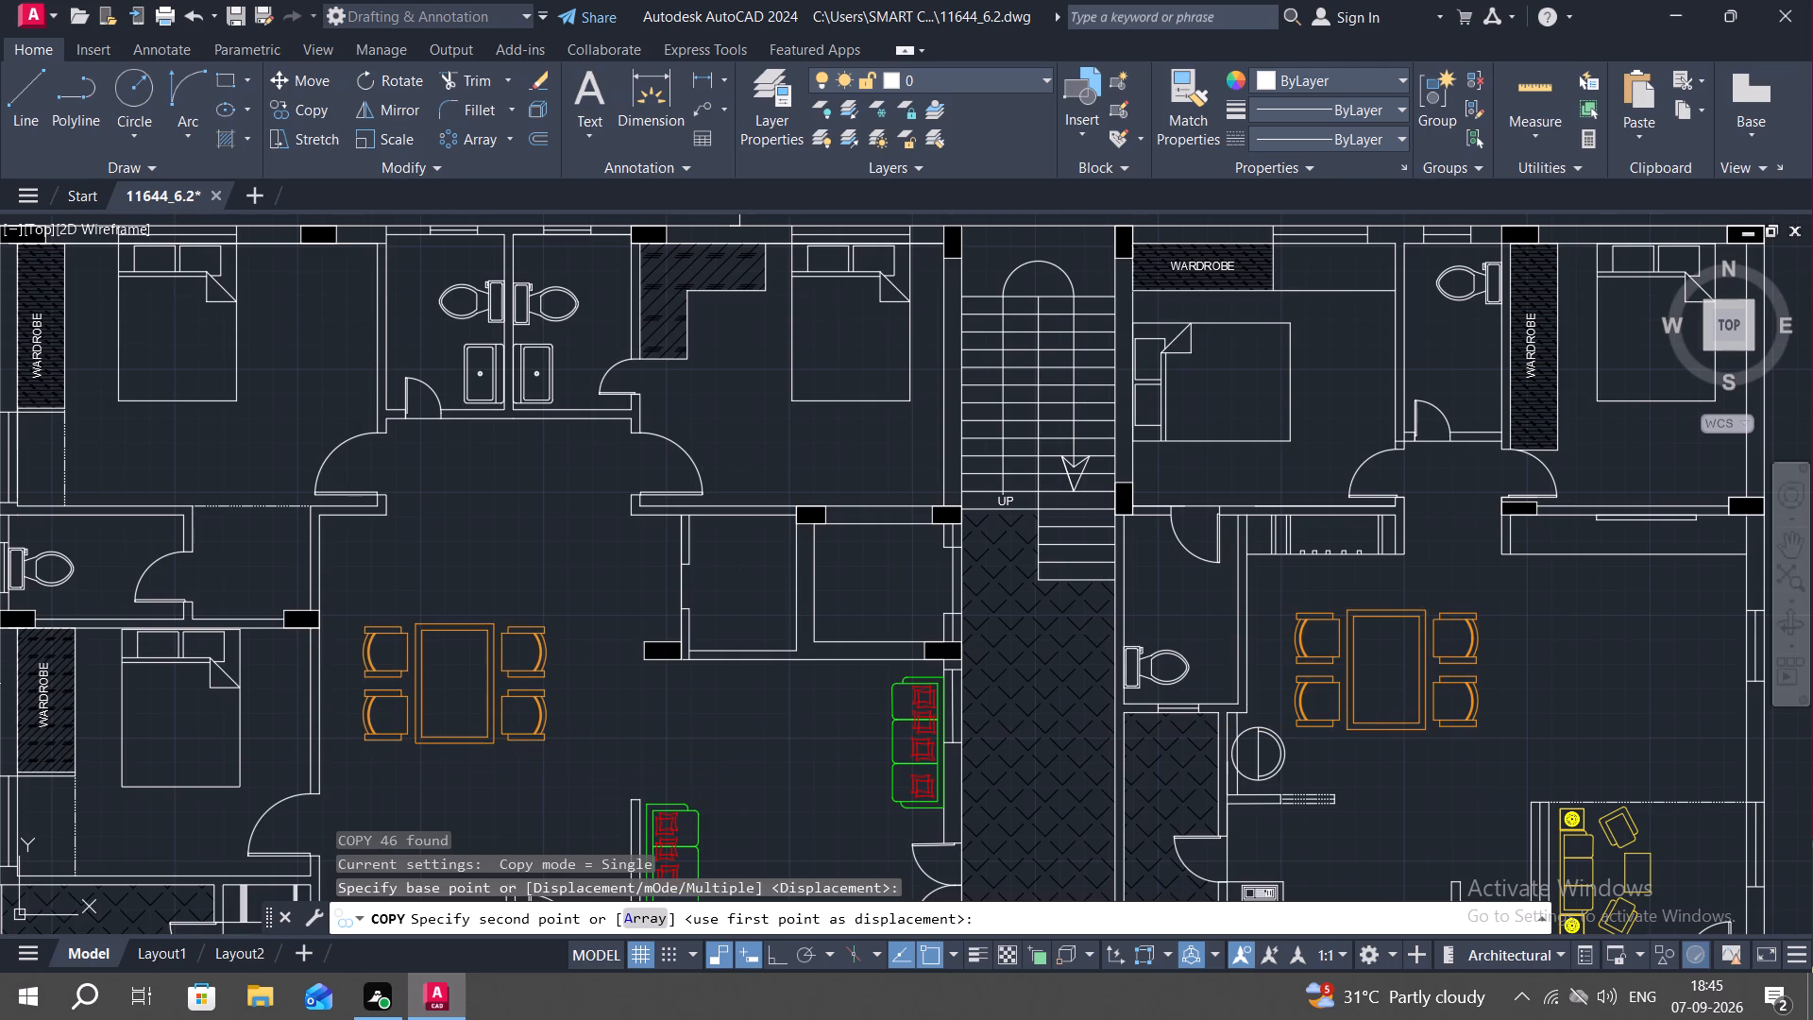
{"action": "key", "text": "Escape"}
{"action": "key", "text": "Escape"}
{"action": "key", "text": "Escape"}
{"action": "key", "text": "Escape"}
{"action": "key", "text": "Escape"}
{"action": "key", "text": "Escape"}
{"action": "key", "text": "Escape"}
{"action": "key", "text": "Escape"}
{"action": "key", "text": "Escape"}
{"action": "key", "text": "Escape"}
{"action": "key", "text": "Escape"}
{"action": "key", "text": "Escape"}
{"action": "key", "text": "Escape"}
{"action": "key", "text": "Escape"}
{"action": "key", "text": "Escape"}
{"action": "key", "text": "Escape"}
{"action": "key", "text": "Escape"}
{"action": "key", "text": "Escape"}
{"action": "key", "text": "Escape"}
{"action": "key", "text": "Escape"}
{"action": "key", "text": "Escape"}
{"action": "key", "text": "Escape"}
{"action": "key", "text": "Escape"}
{"action": "key", "text": "Escape"}
{"action": "key", "text": "Escape"}
{"action": "key", "text": "Escape"}
{"action": "key", "text": "Escape"}
{"action": "key", "text": "Escape"}
{"action": "key", "text": "Escape"}
{"action": "key", "text": "Escape"}
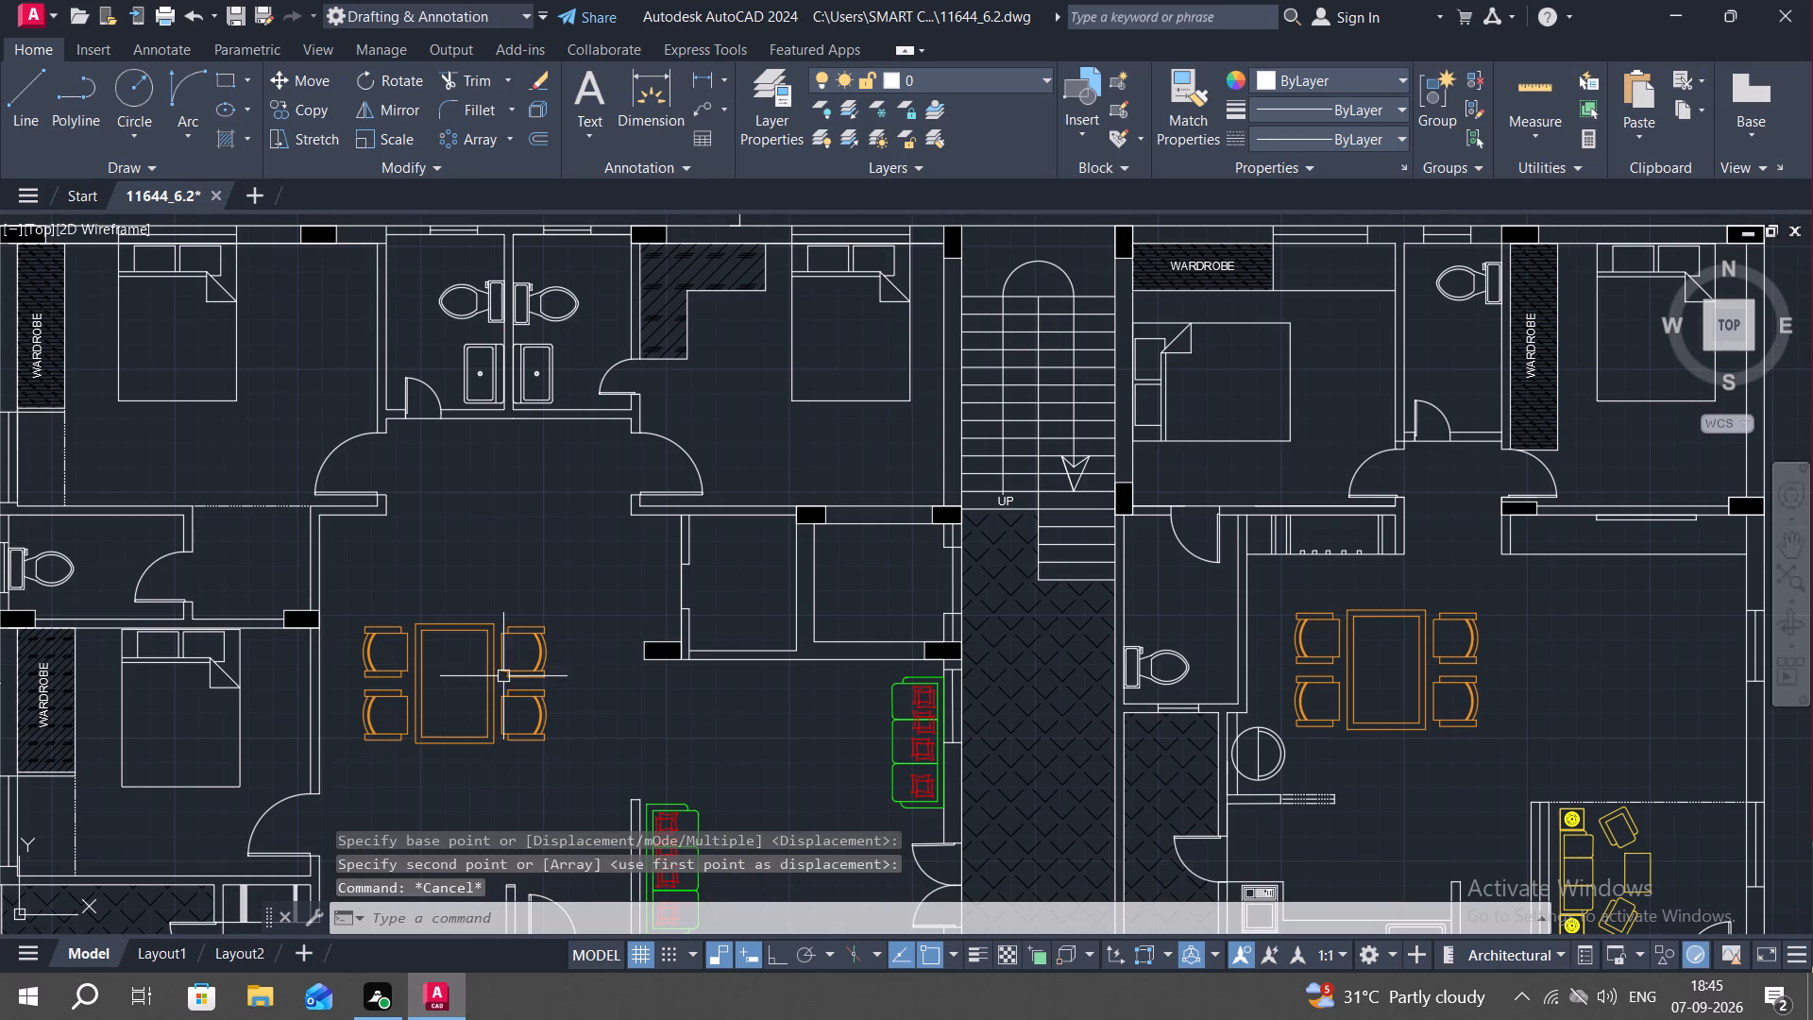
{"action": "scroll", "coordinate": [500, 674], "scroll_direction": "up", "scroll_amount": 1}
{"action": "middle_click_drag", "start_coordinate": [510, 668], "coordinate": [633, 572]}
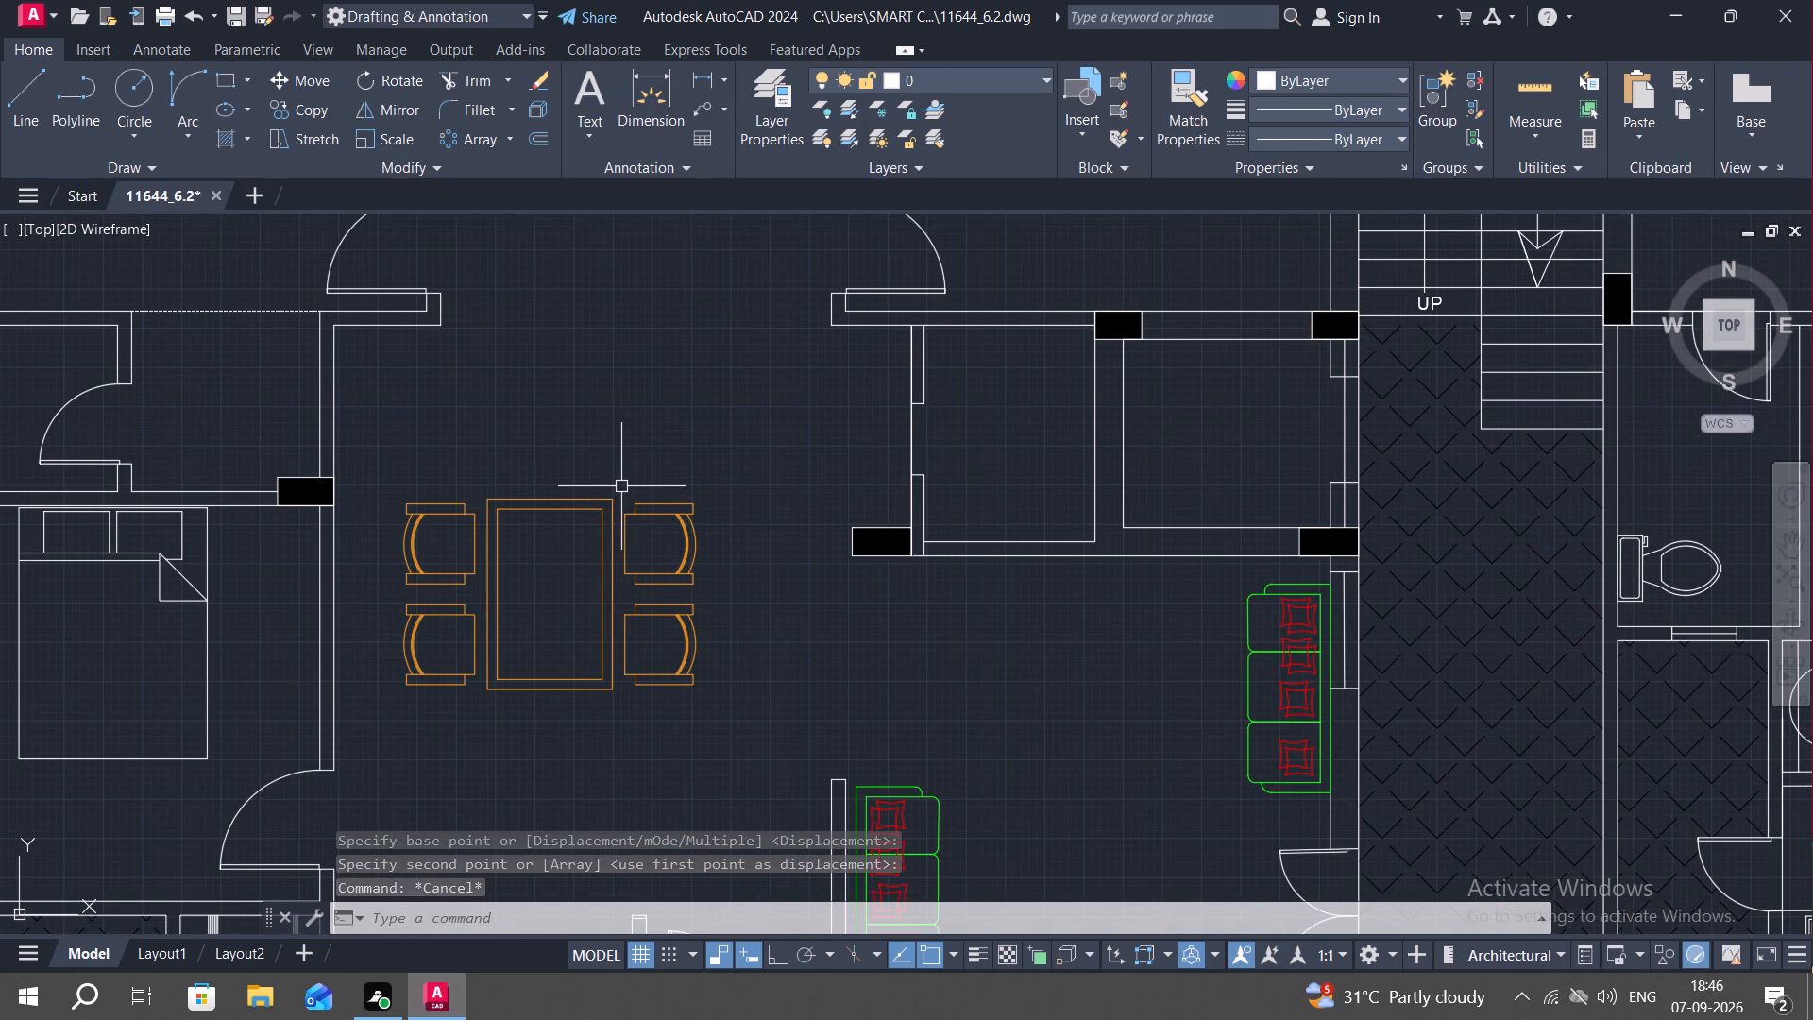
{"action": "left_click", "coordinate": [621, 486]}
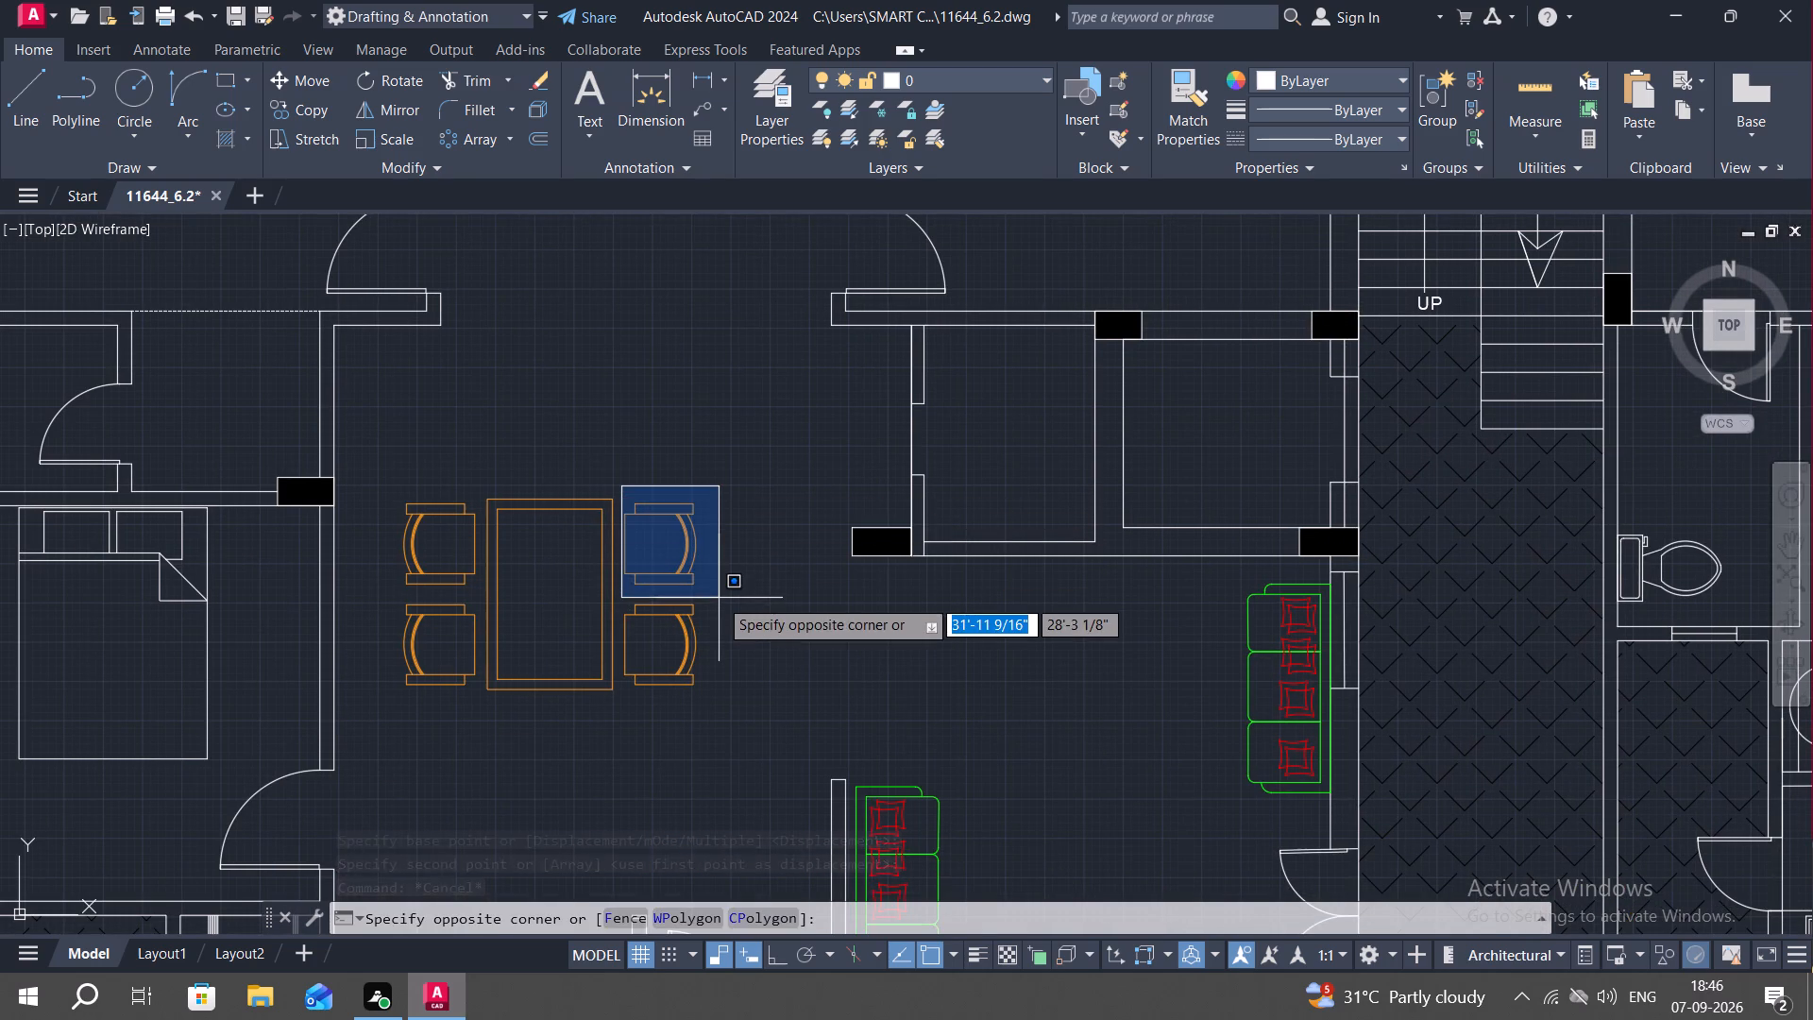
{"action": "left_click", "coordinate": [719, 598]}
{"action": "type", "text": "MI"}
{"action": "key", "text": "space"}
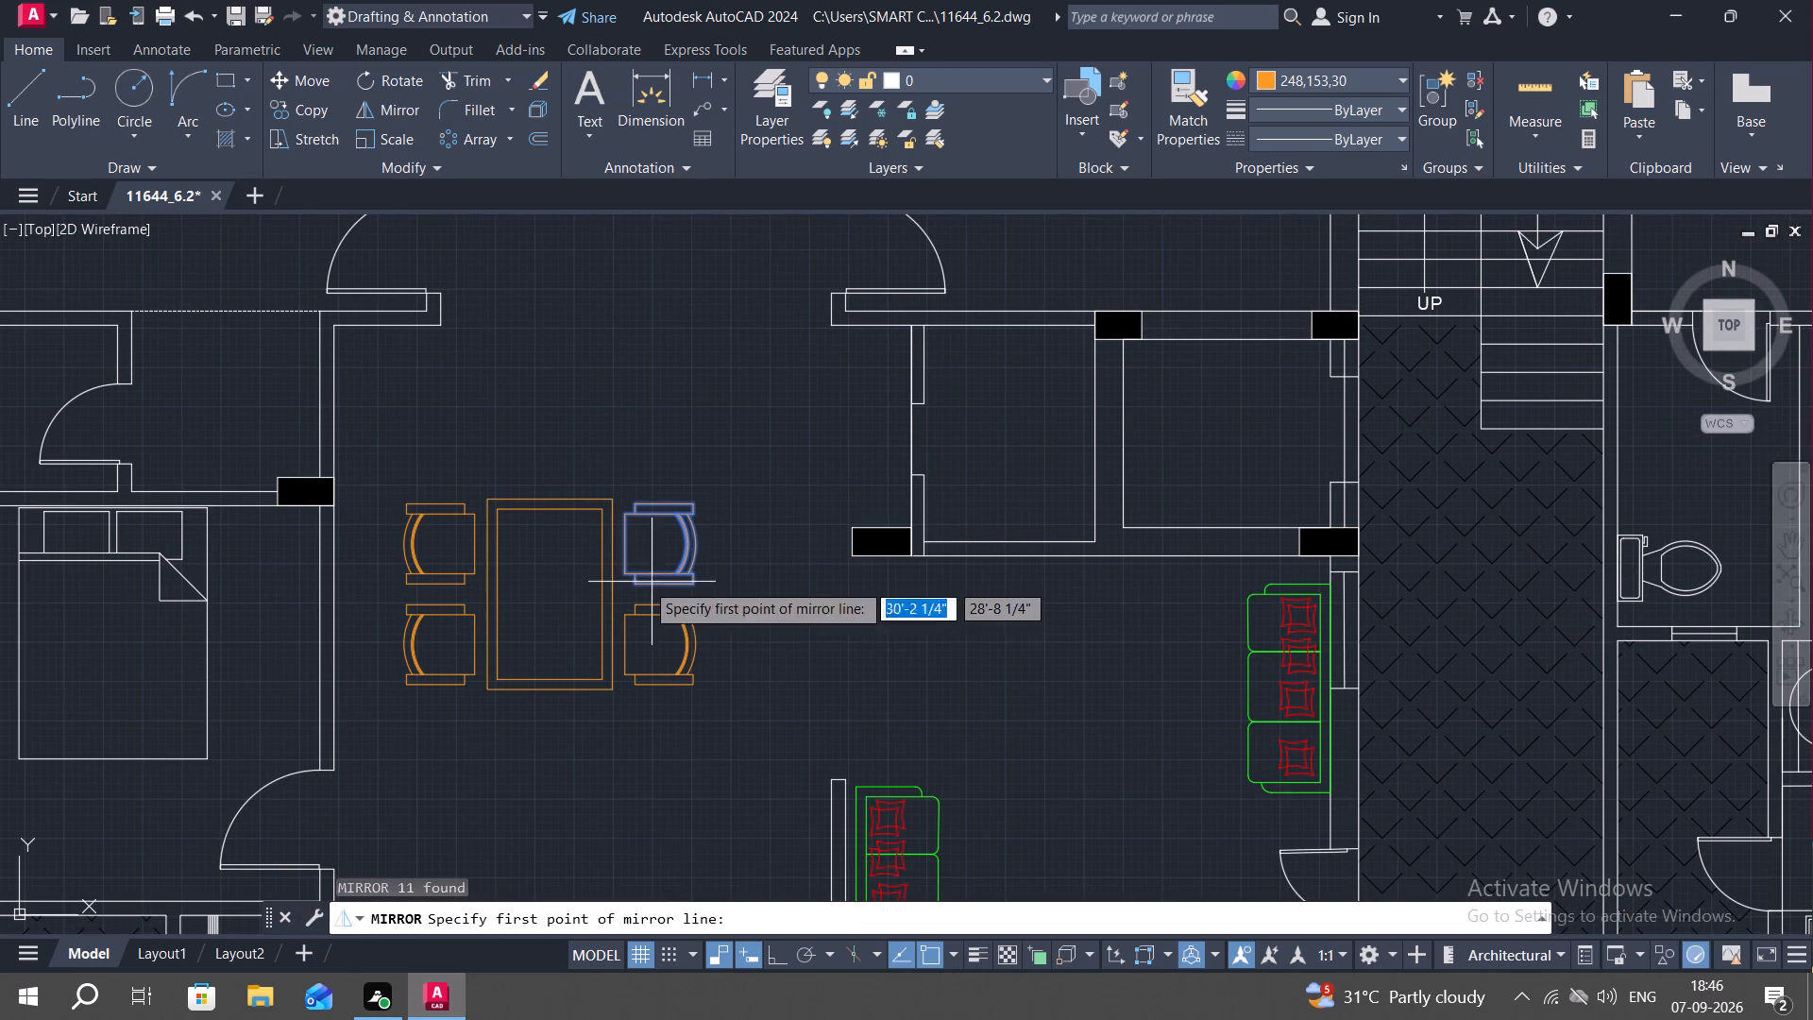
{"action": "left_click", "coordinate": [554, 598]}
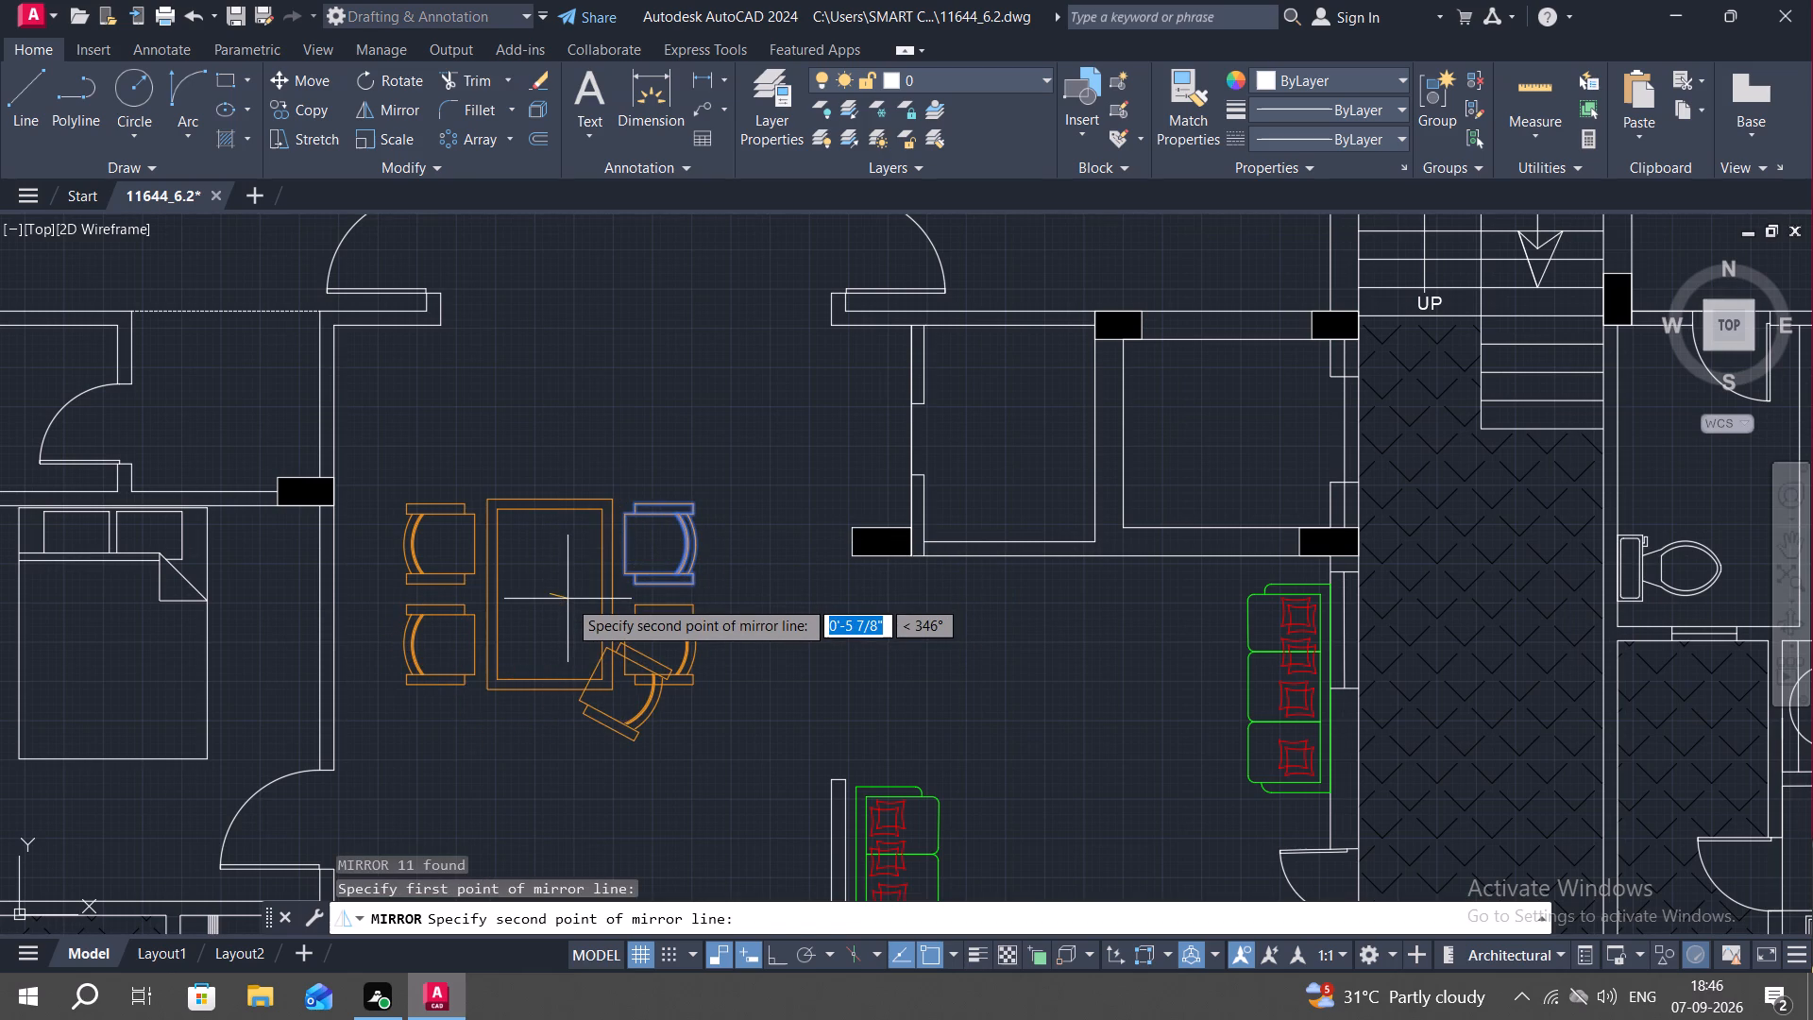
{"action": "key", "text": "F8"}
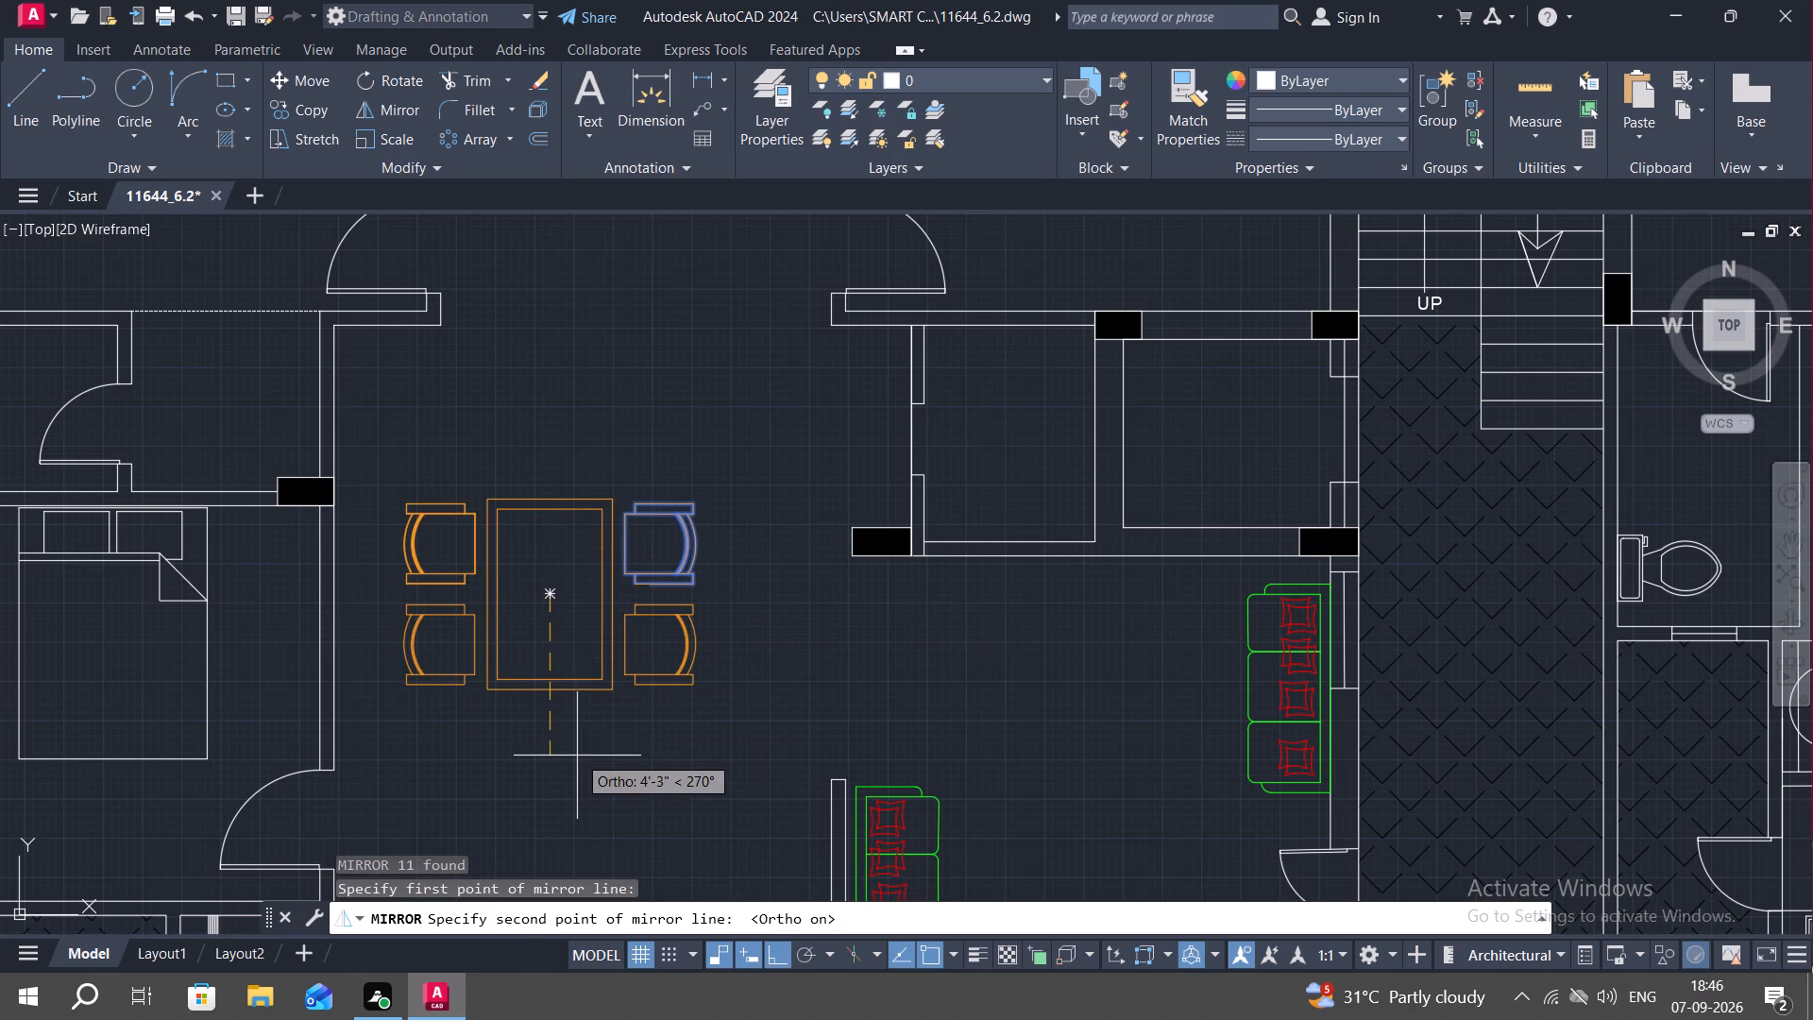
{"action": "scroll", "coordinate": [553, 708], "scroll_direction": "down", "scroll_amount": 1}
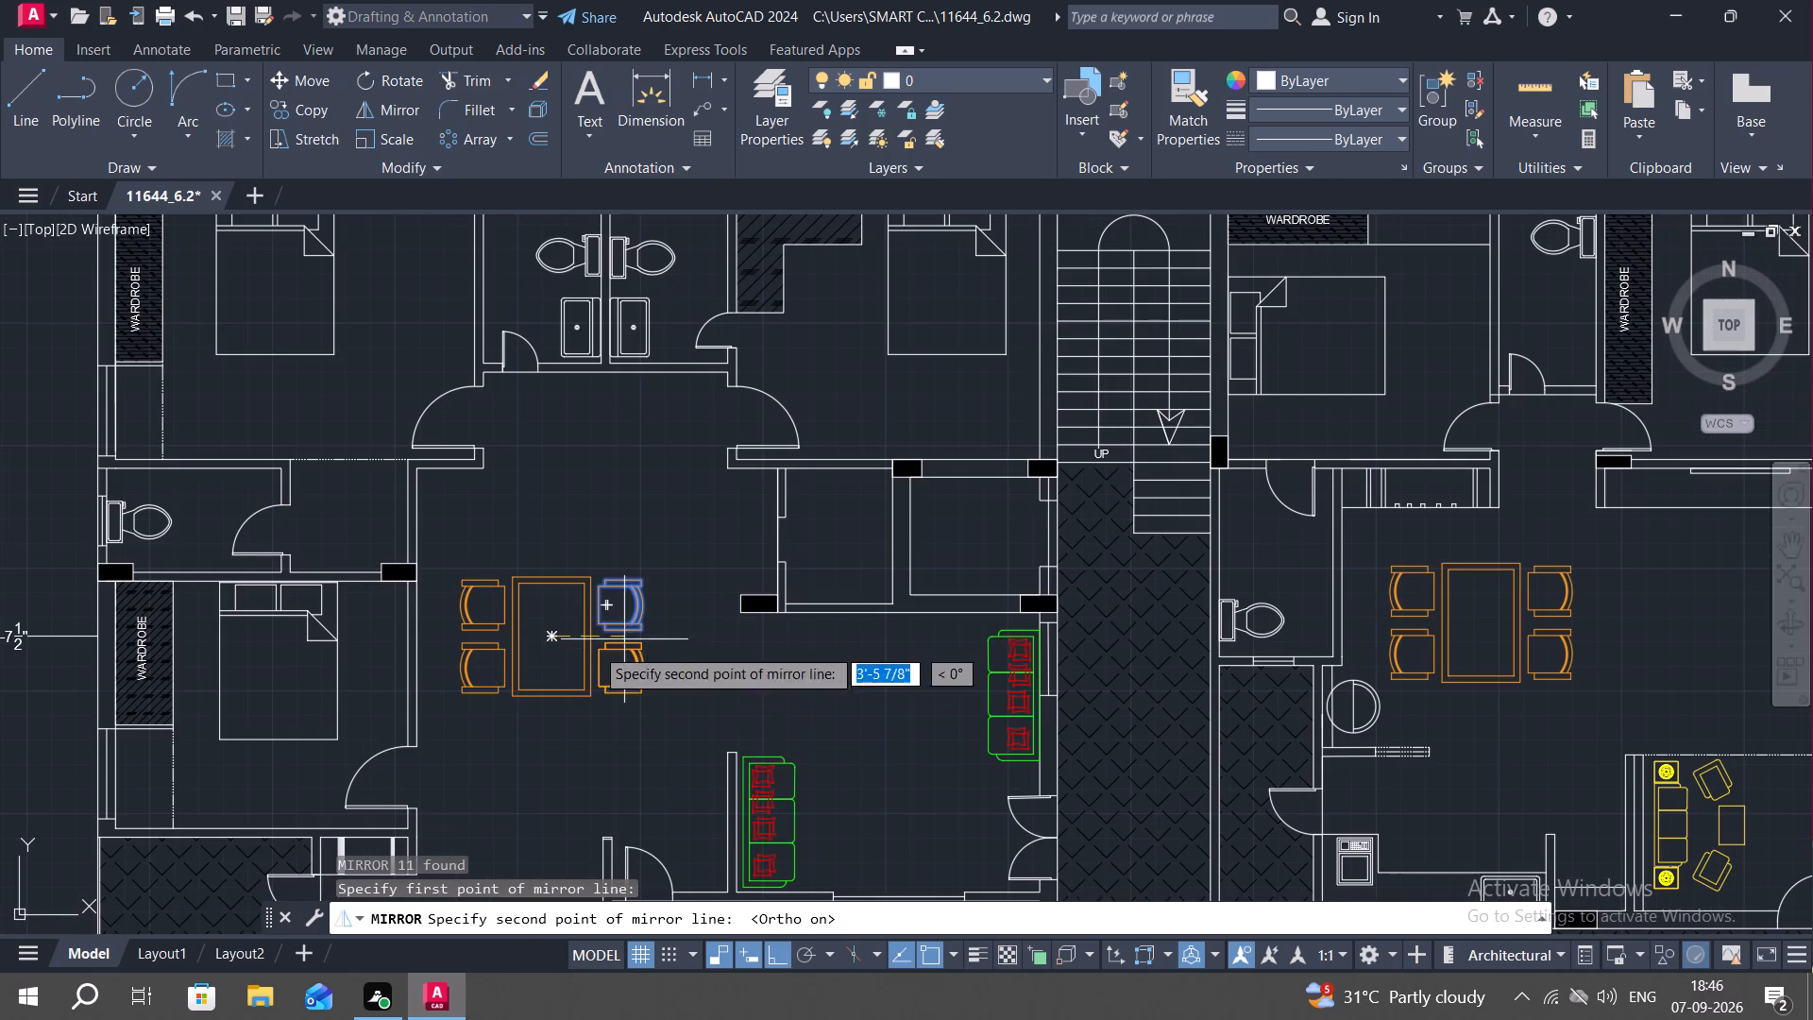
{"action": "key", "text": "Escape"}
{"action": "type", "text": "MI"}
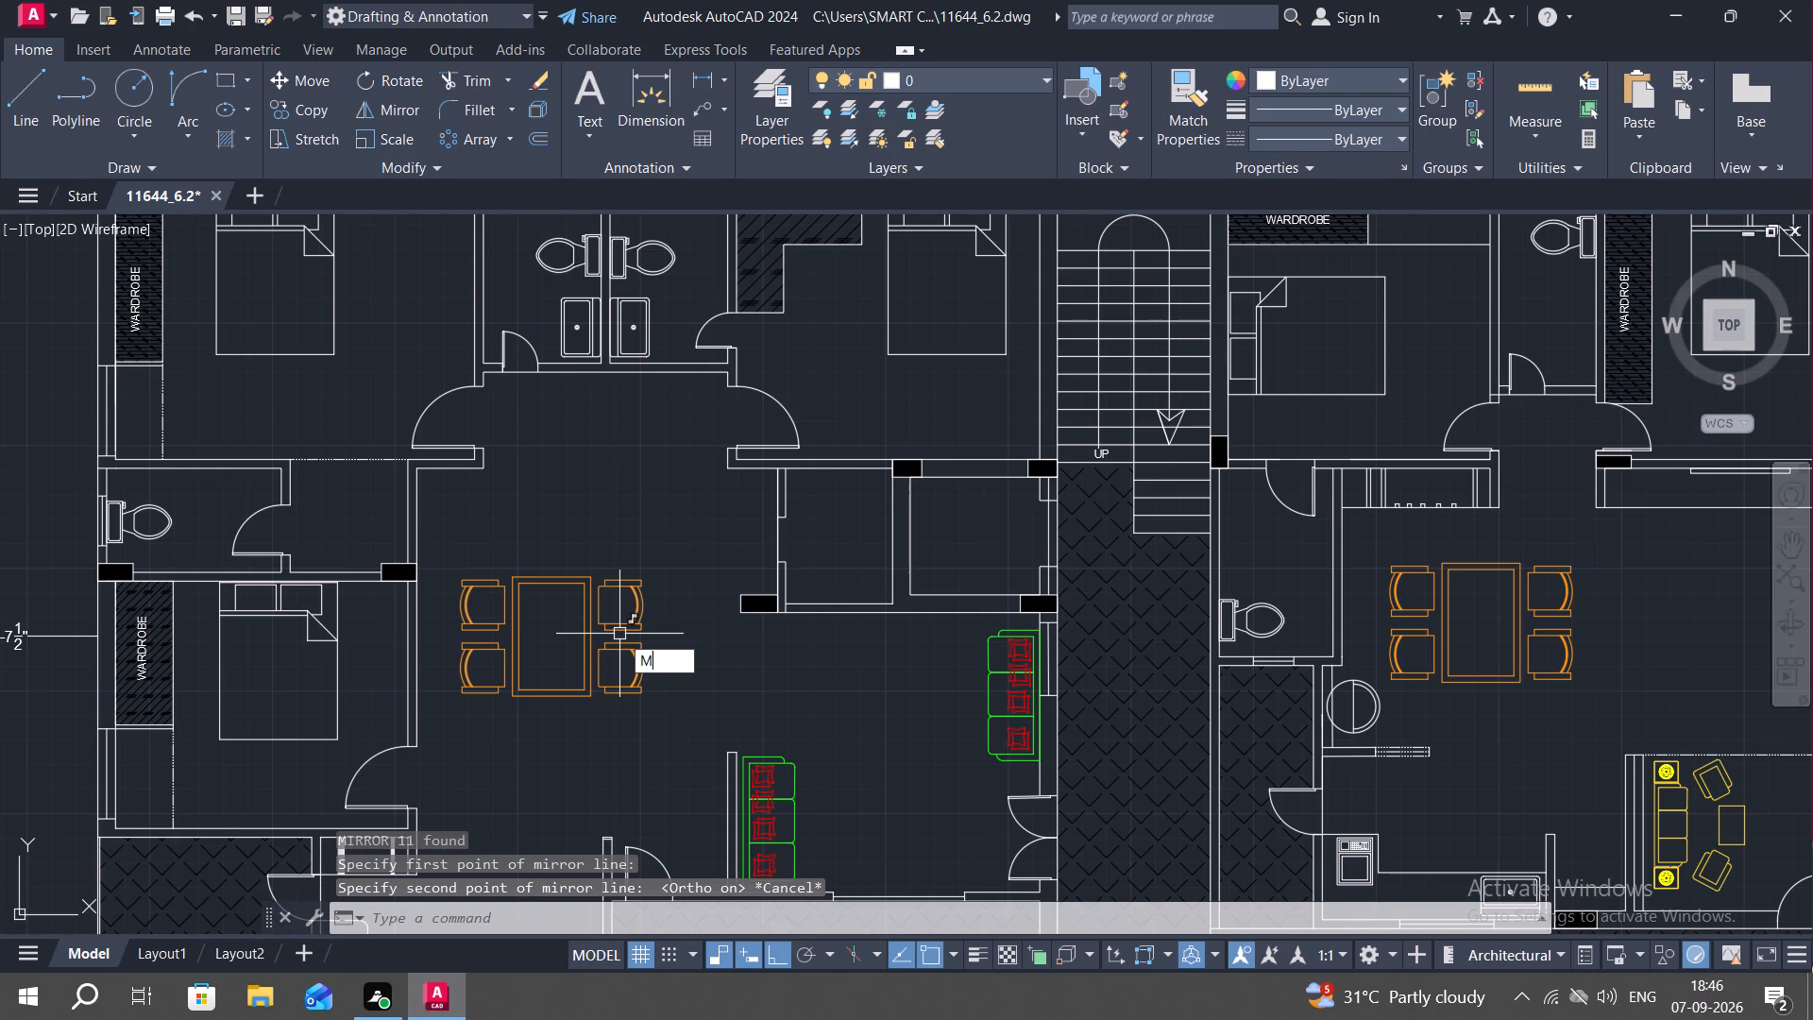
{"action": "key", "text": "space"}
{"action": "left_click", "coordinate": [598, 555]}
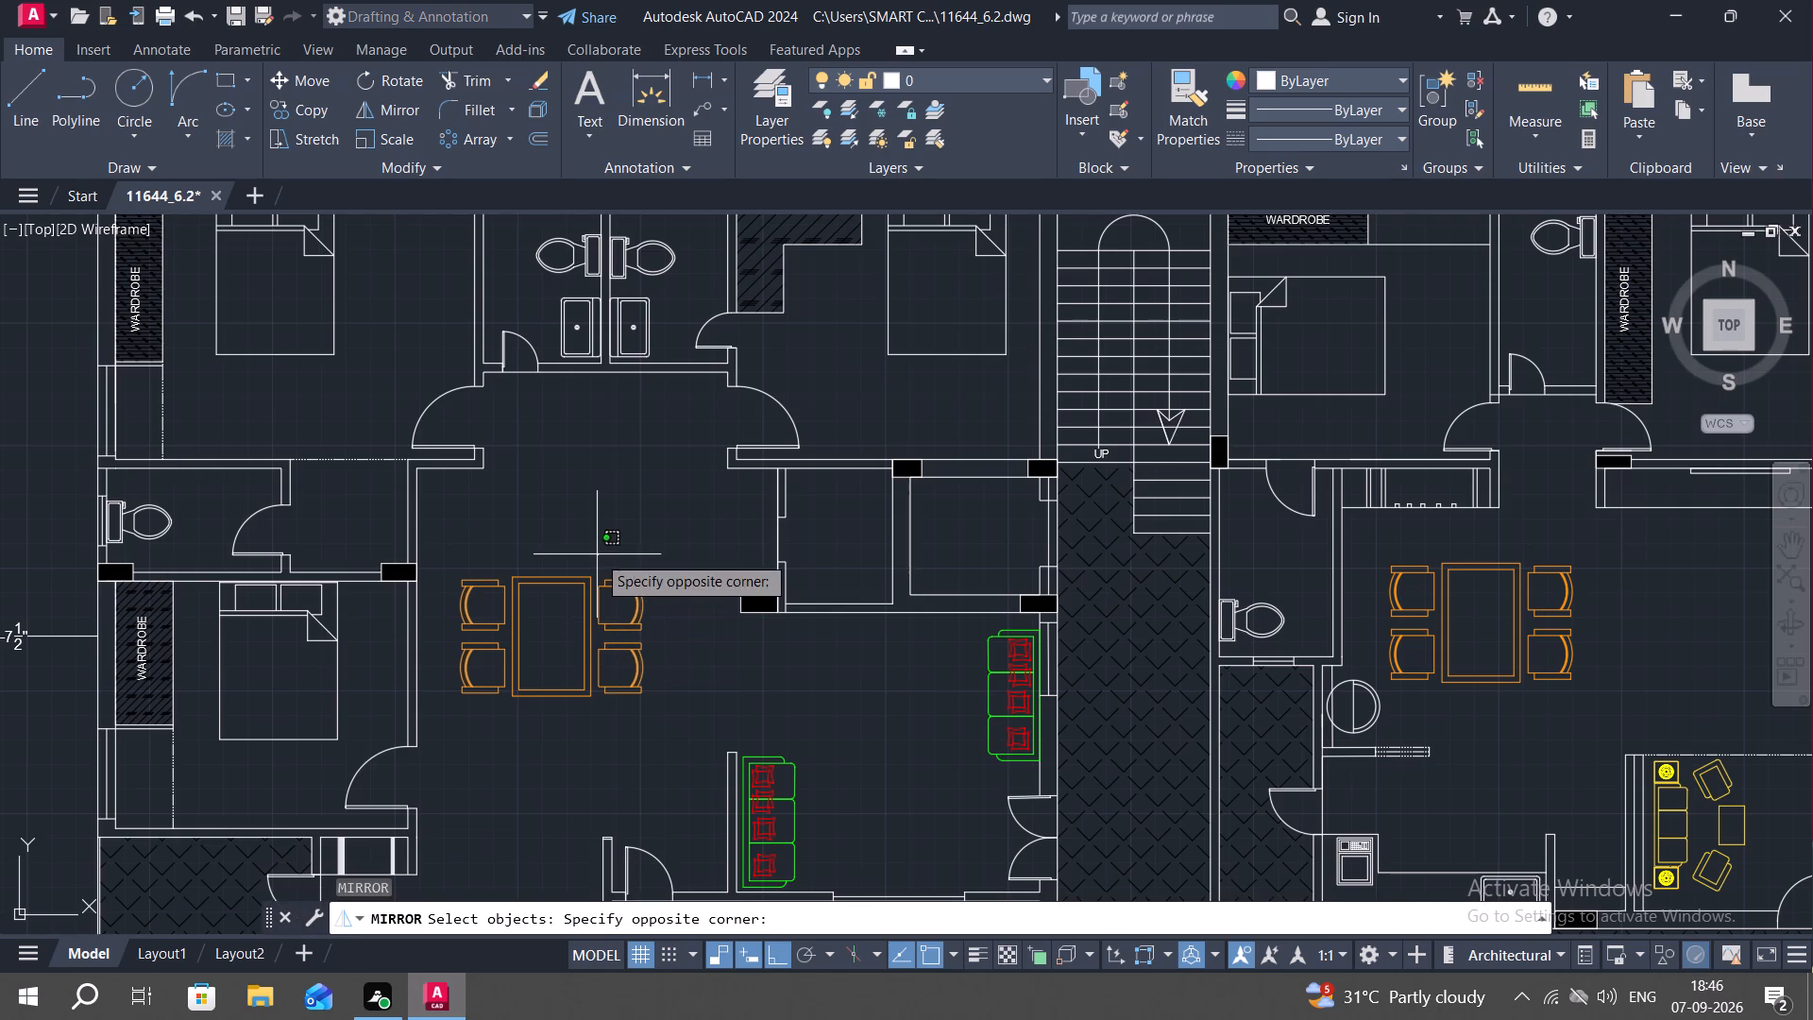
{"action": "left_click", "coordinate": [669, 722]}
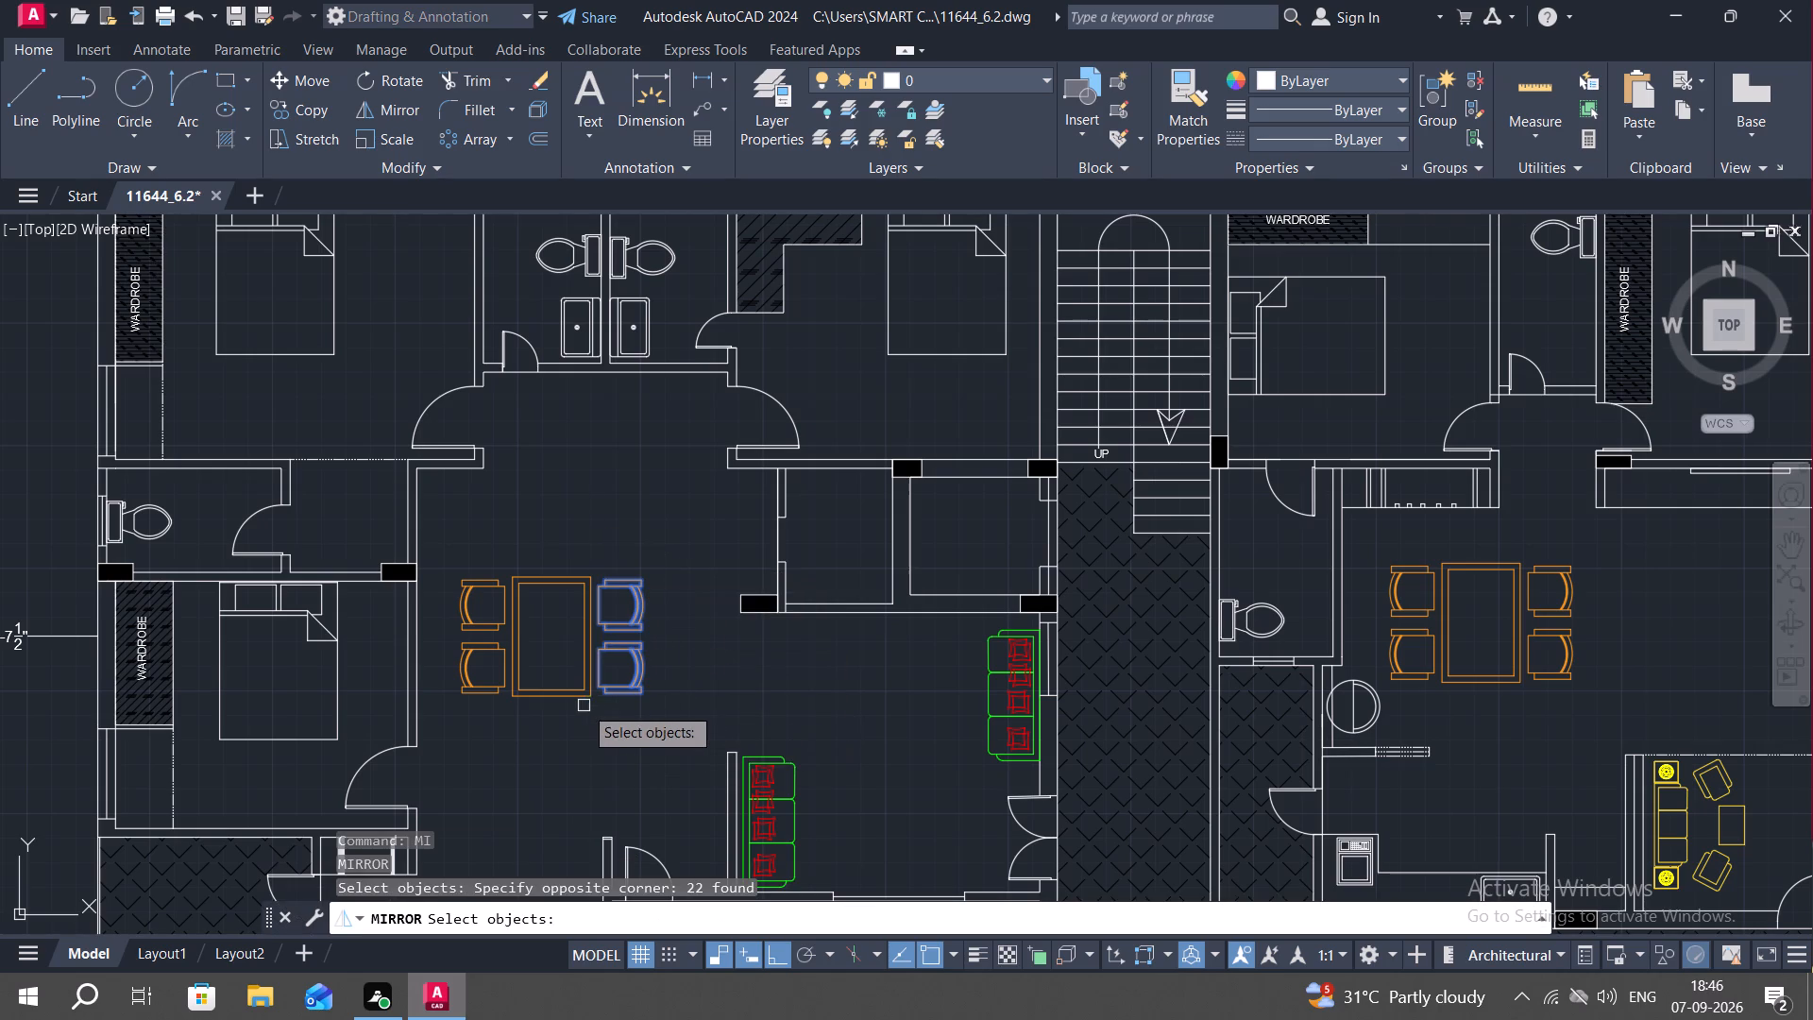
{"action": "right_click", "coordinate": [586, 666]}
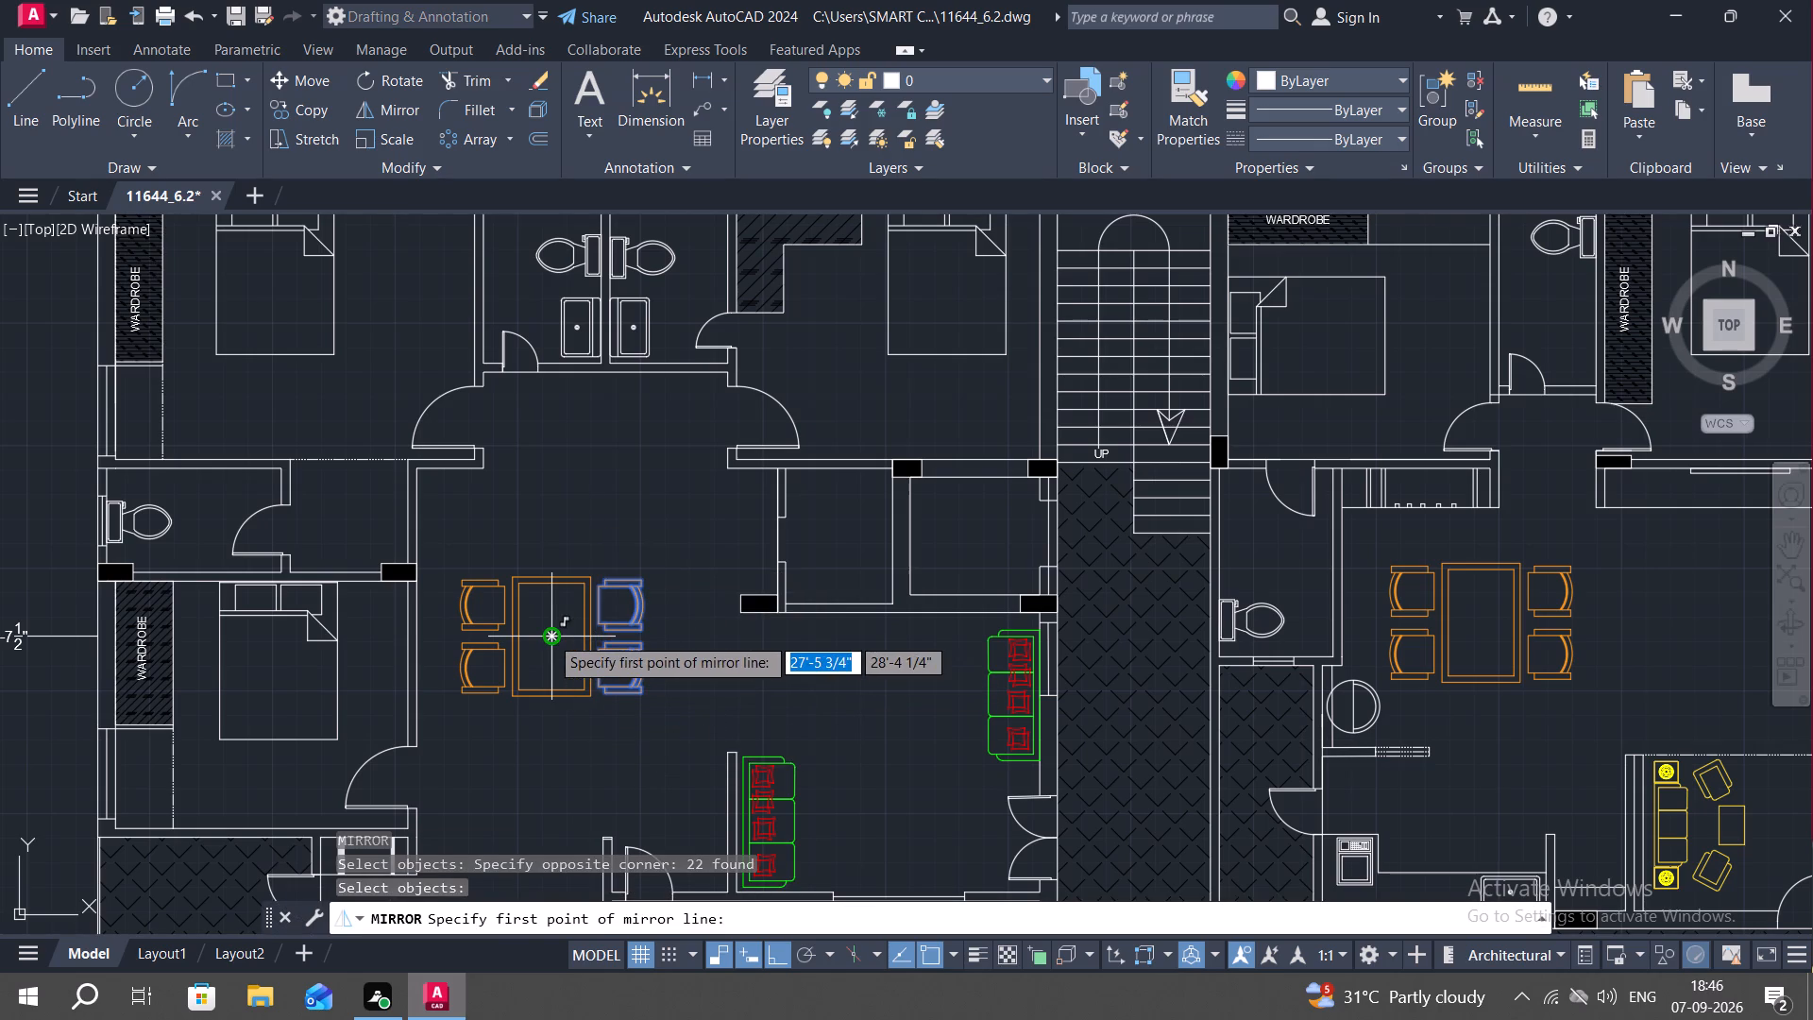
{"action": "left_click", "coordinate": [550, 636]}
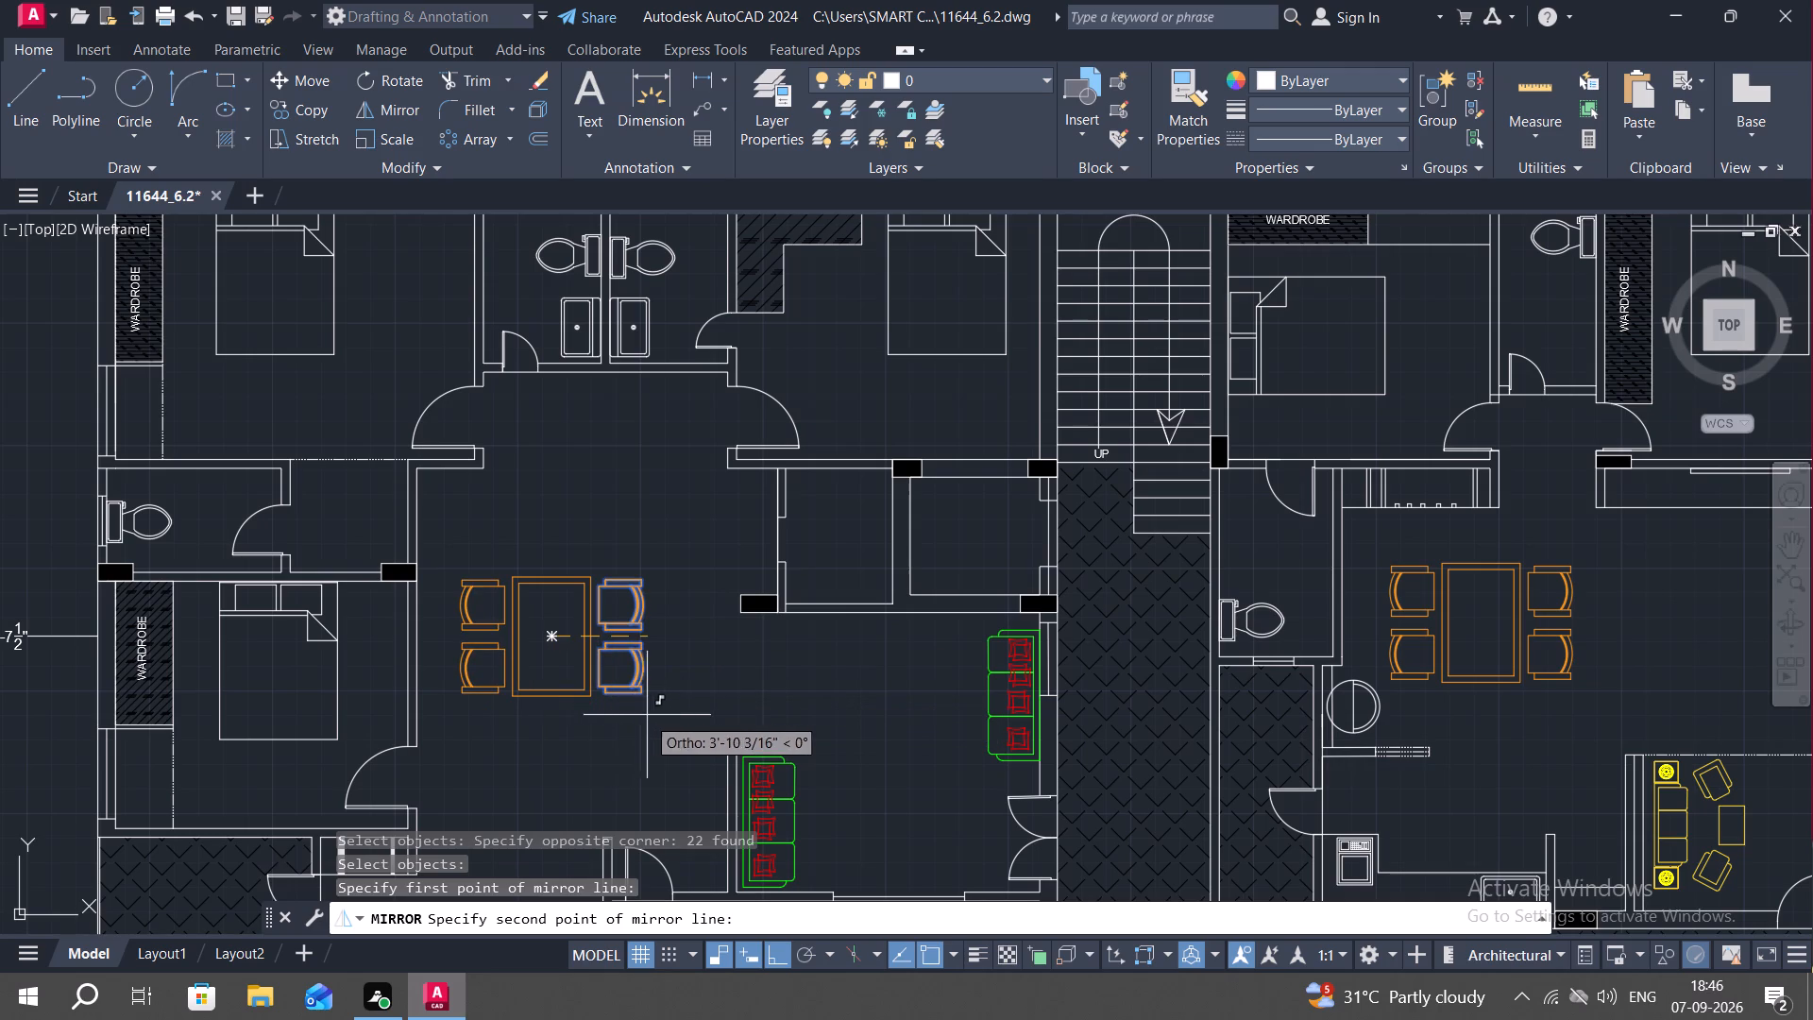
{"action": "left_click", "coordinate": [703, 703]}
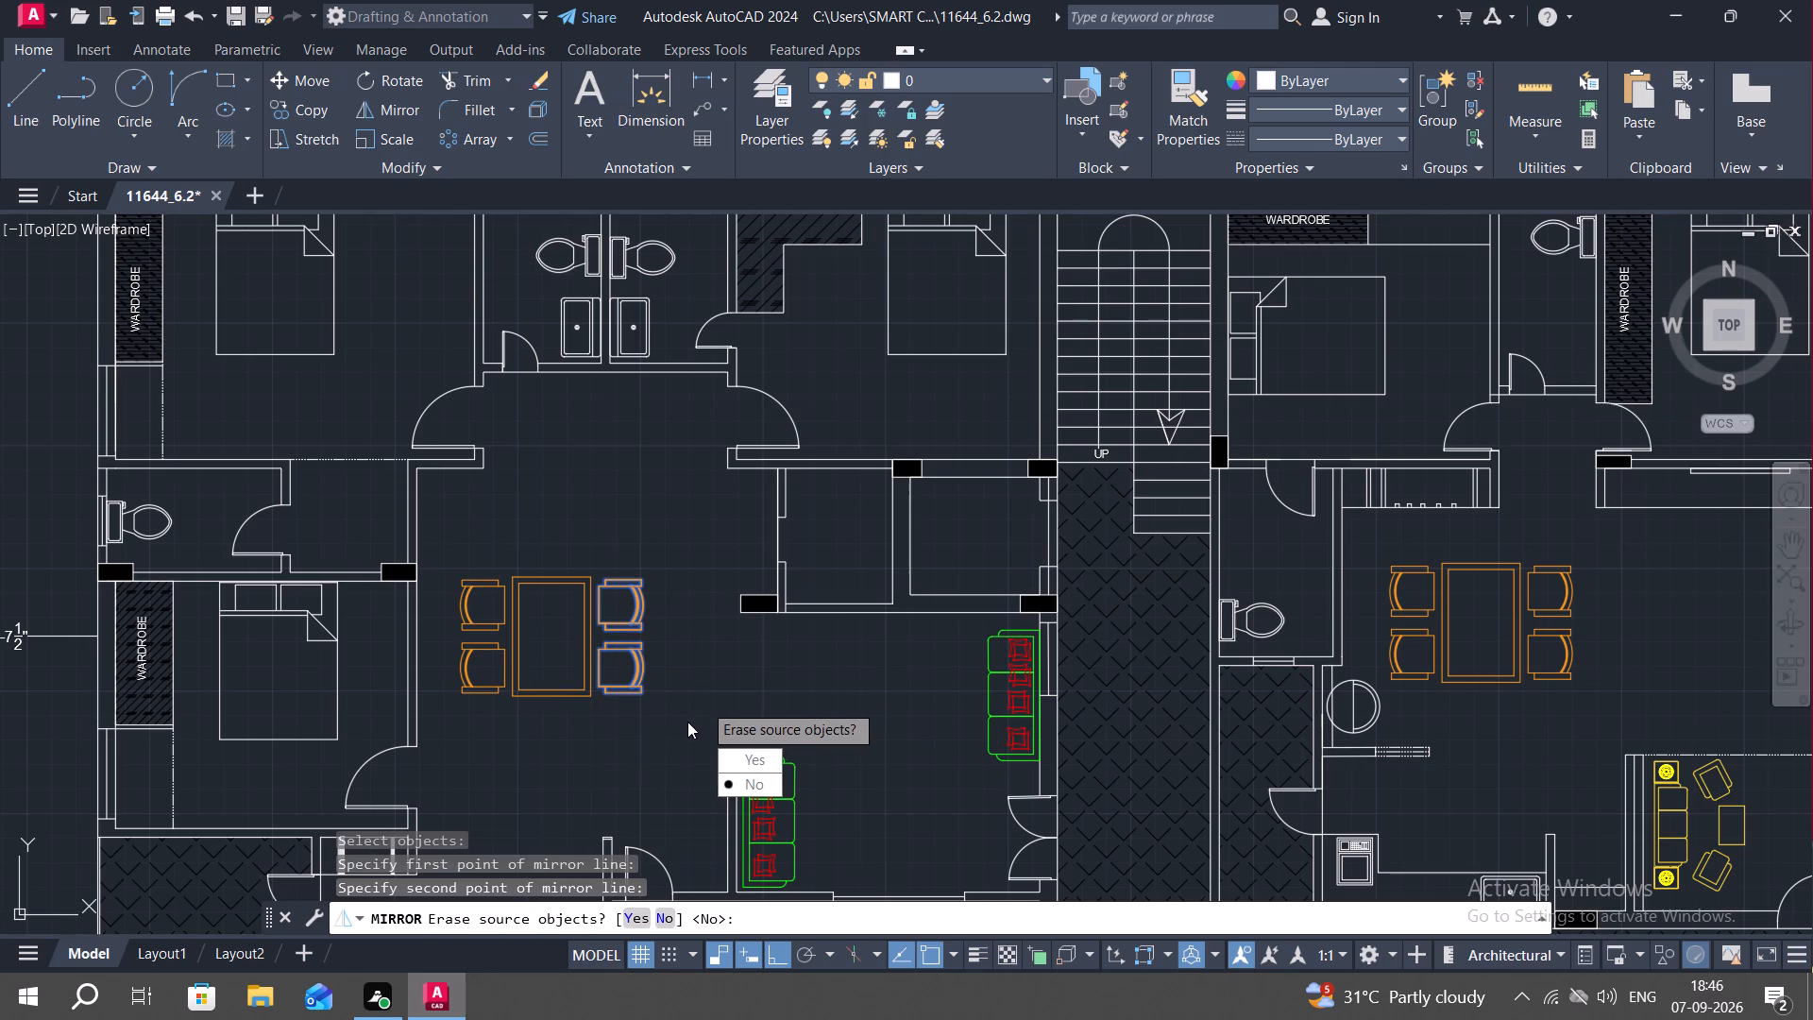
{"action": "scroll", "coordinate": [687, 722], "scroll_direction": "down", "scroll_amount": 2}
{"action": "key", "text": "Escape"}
Mirror the dining set's upper-right chair about a 45° line from its lower-left seat corner to the table's top-edge midpoint, keeping the original.
{"action": "scroll", "coordinate": [661, 671], "scroll_direction": "up", "scroll_amount": 2}
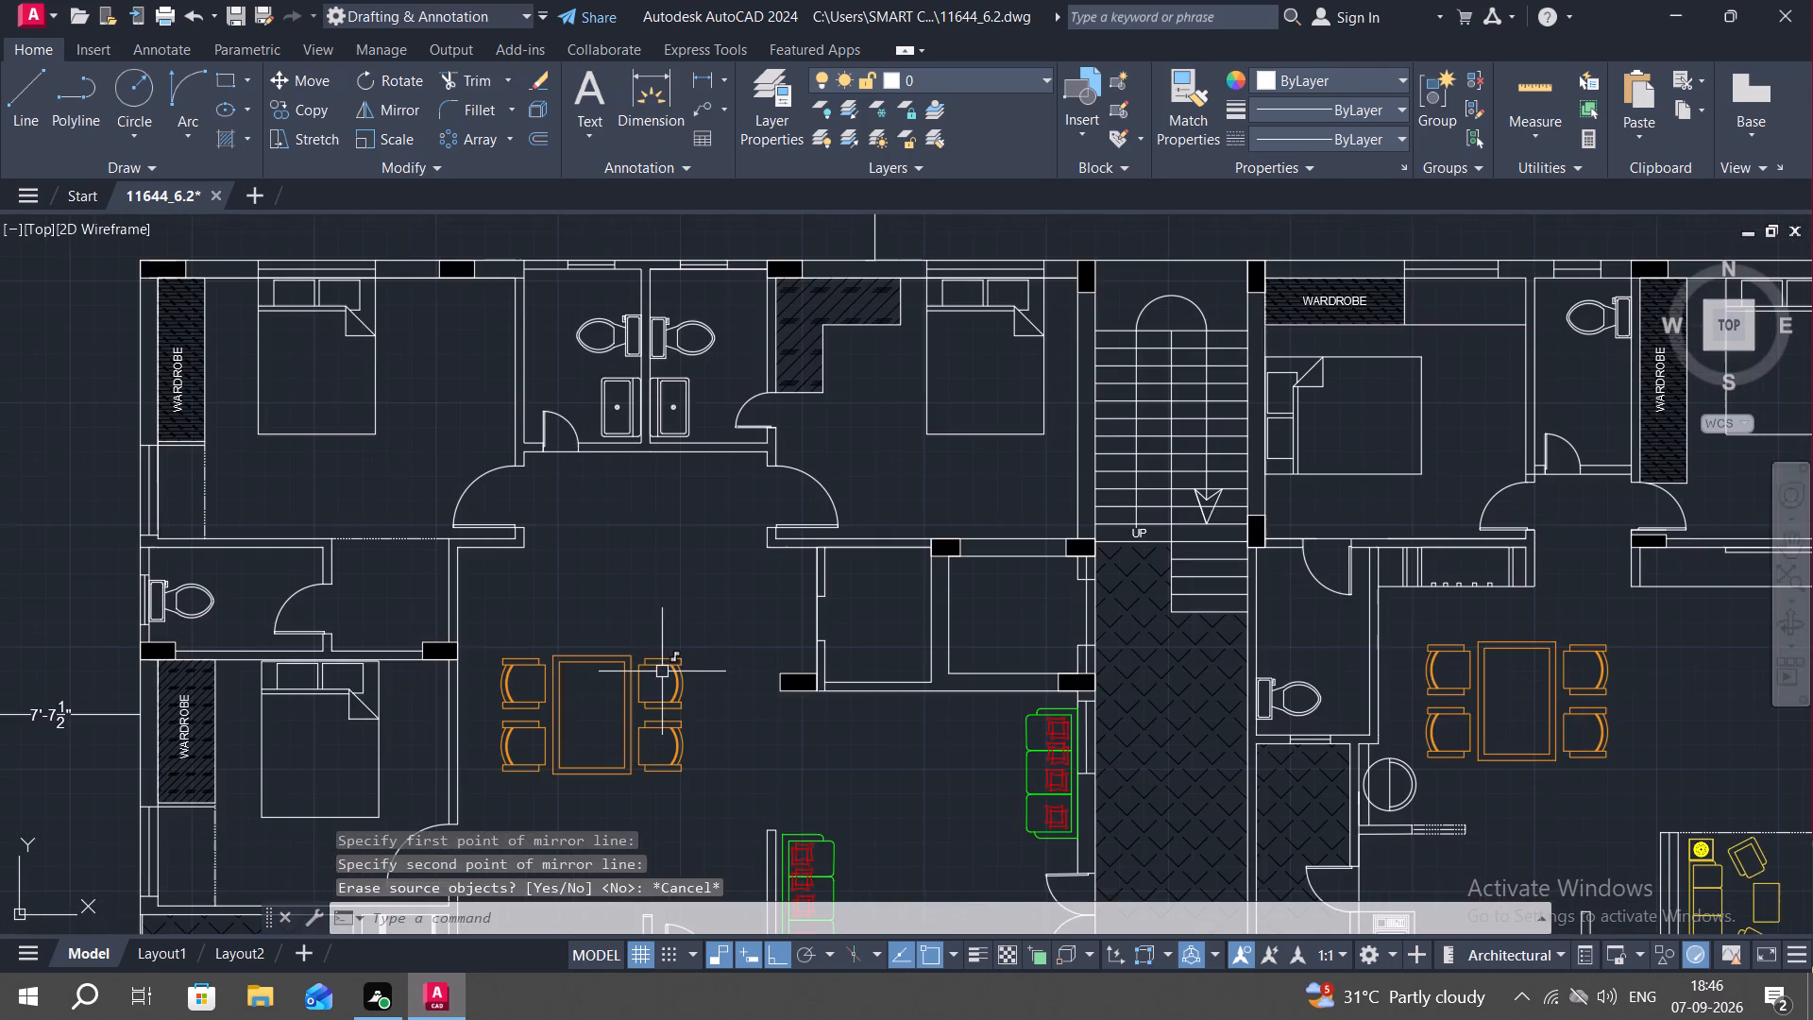
{"action": "middle_click_drag", "start_coordinate": [650, 665], "coordinate": [694, 414]}
{"action": "scroll", "coordinate": [686, 404], "scroll_direction": "up", "scroll_amount": 2}
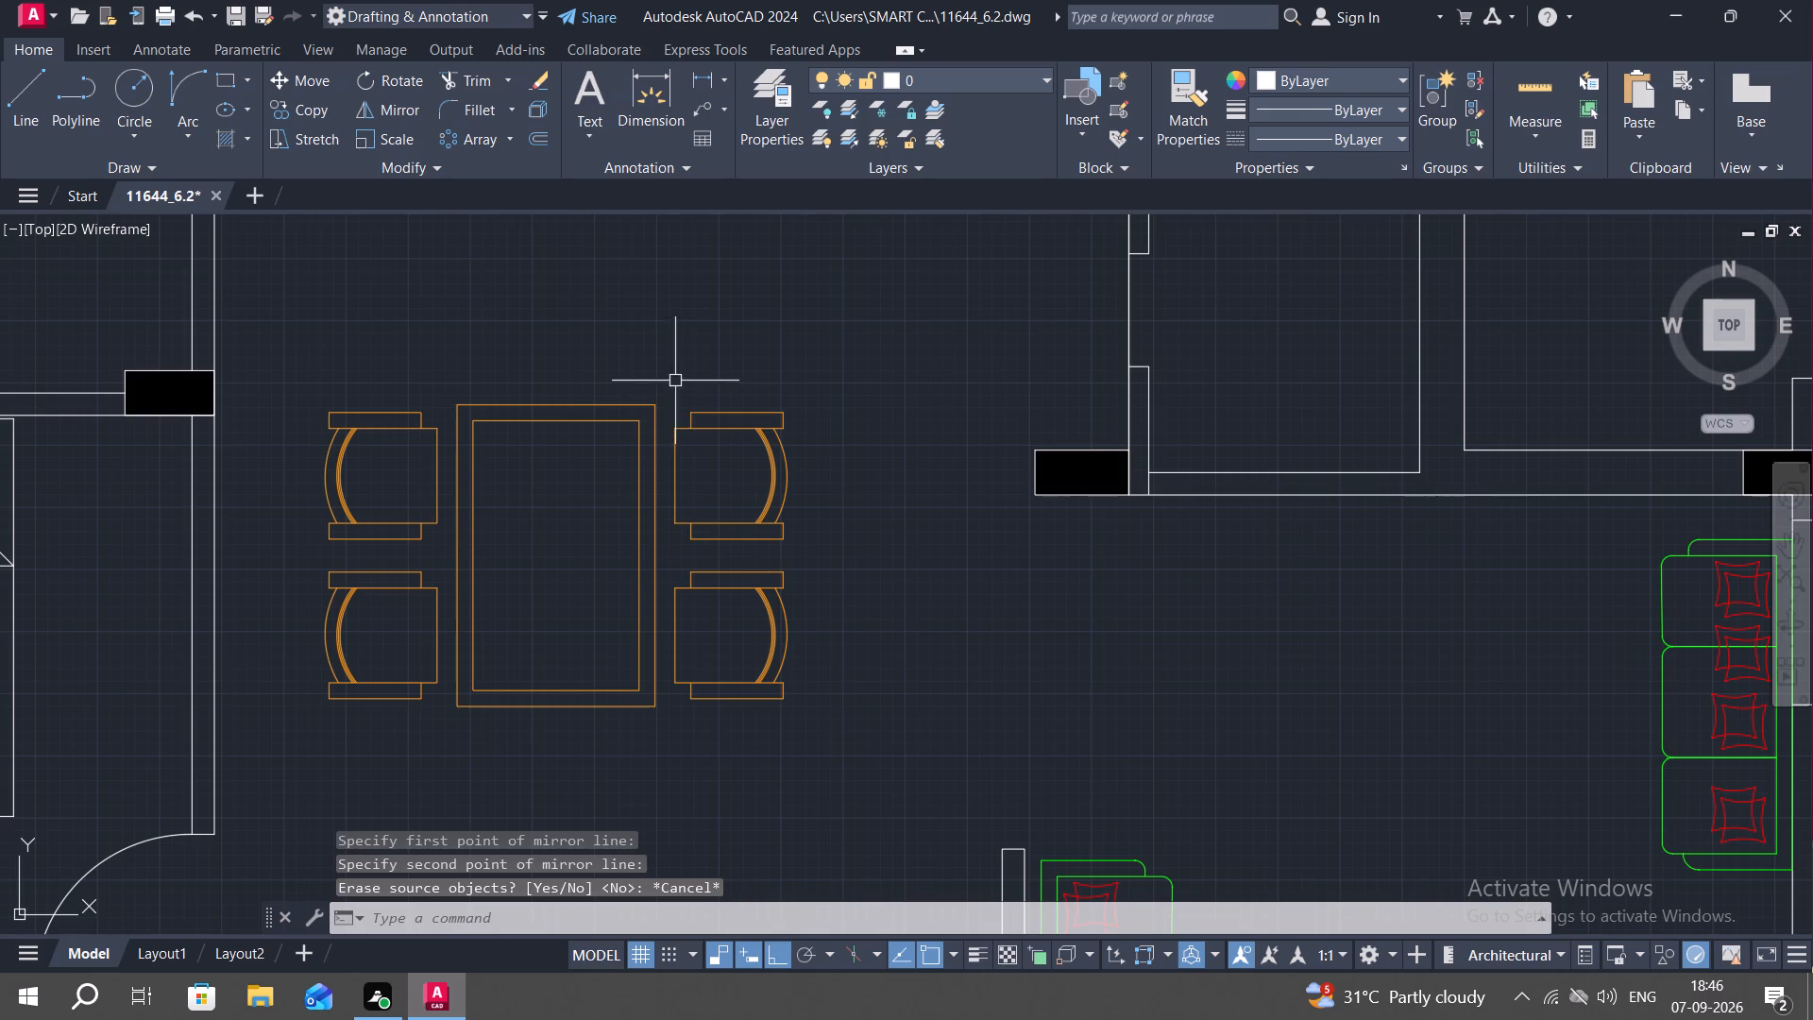
{"action": "left_click", "coordinate": [675, 381]}
{"action": "left_click", "coordinate": [828, 546]}
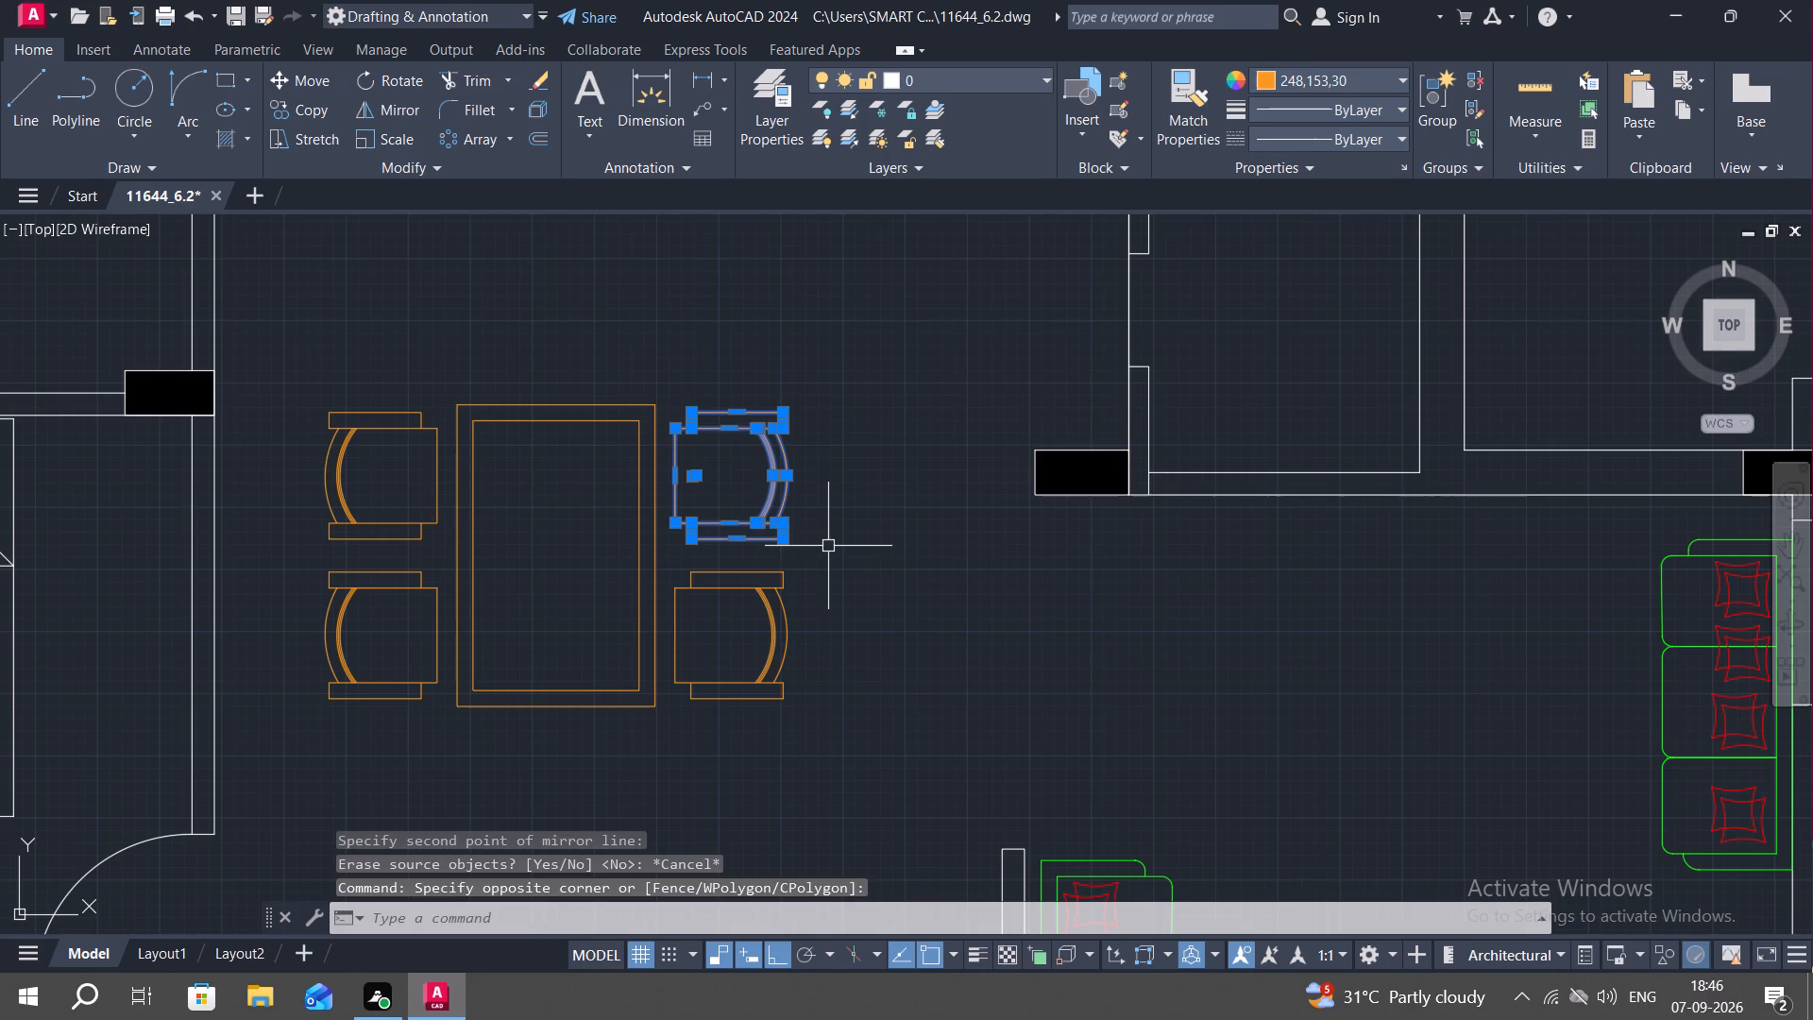
{"action": "type", "text": "MI"}
{"action": "key", "text": "space"}
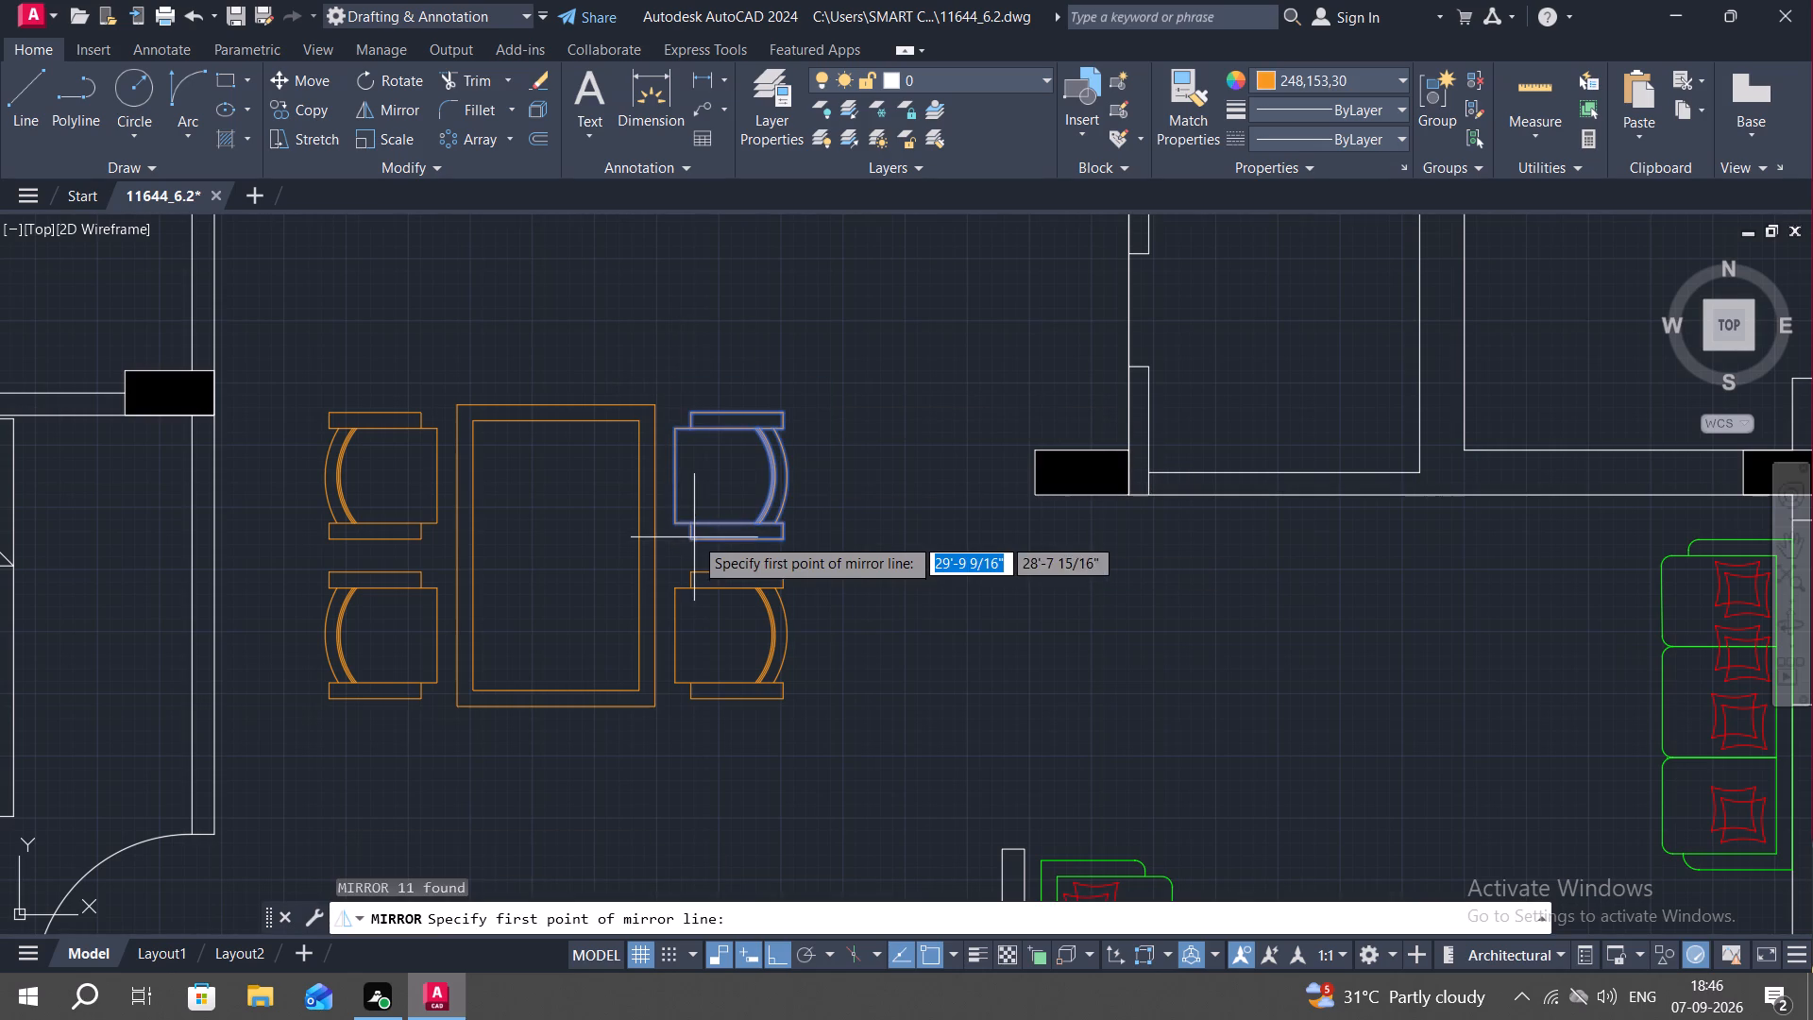
{"action": "left_click", "coordinate": [673, 525]}
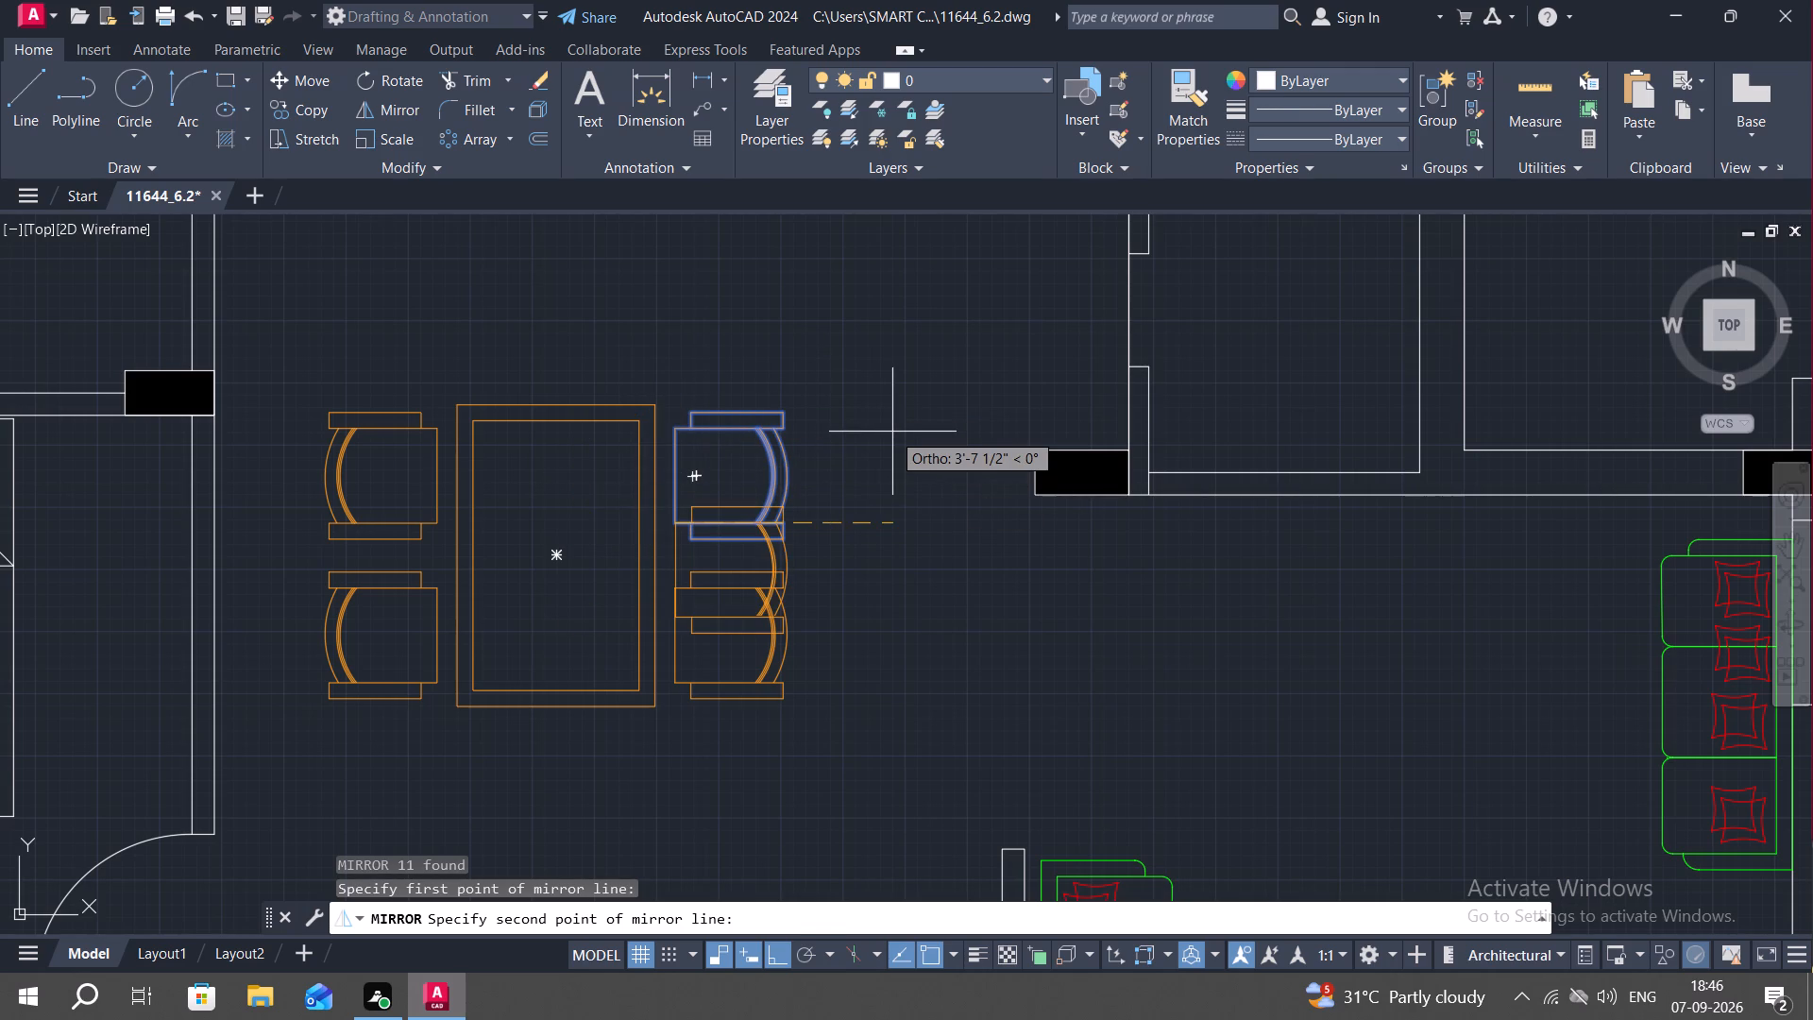
{"action": "key", "text": "F8"}
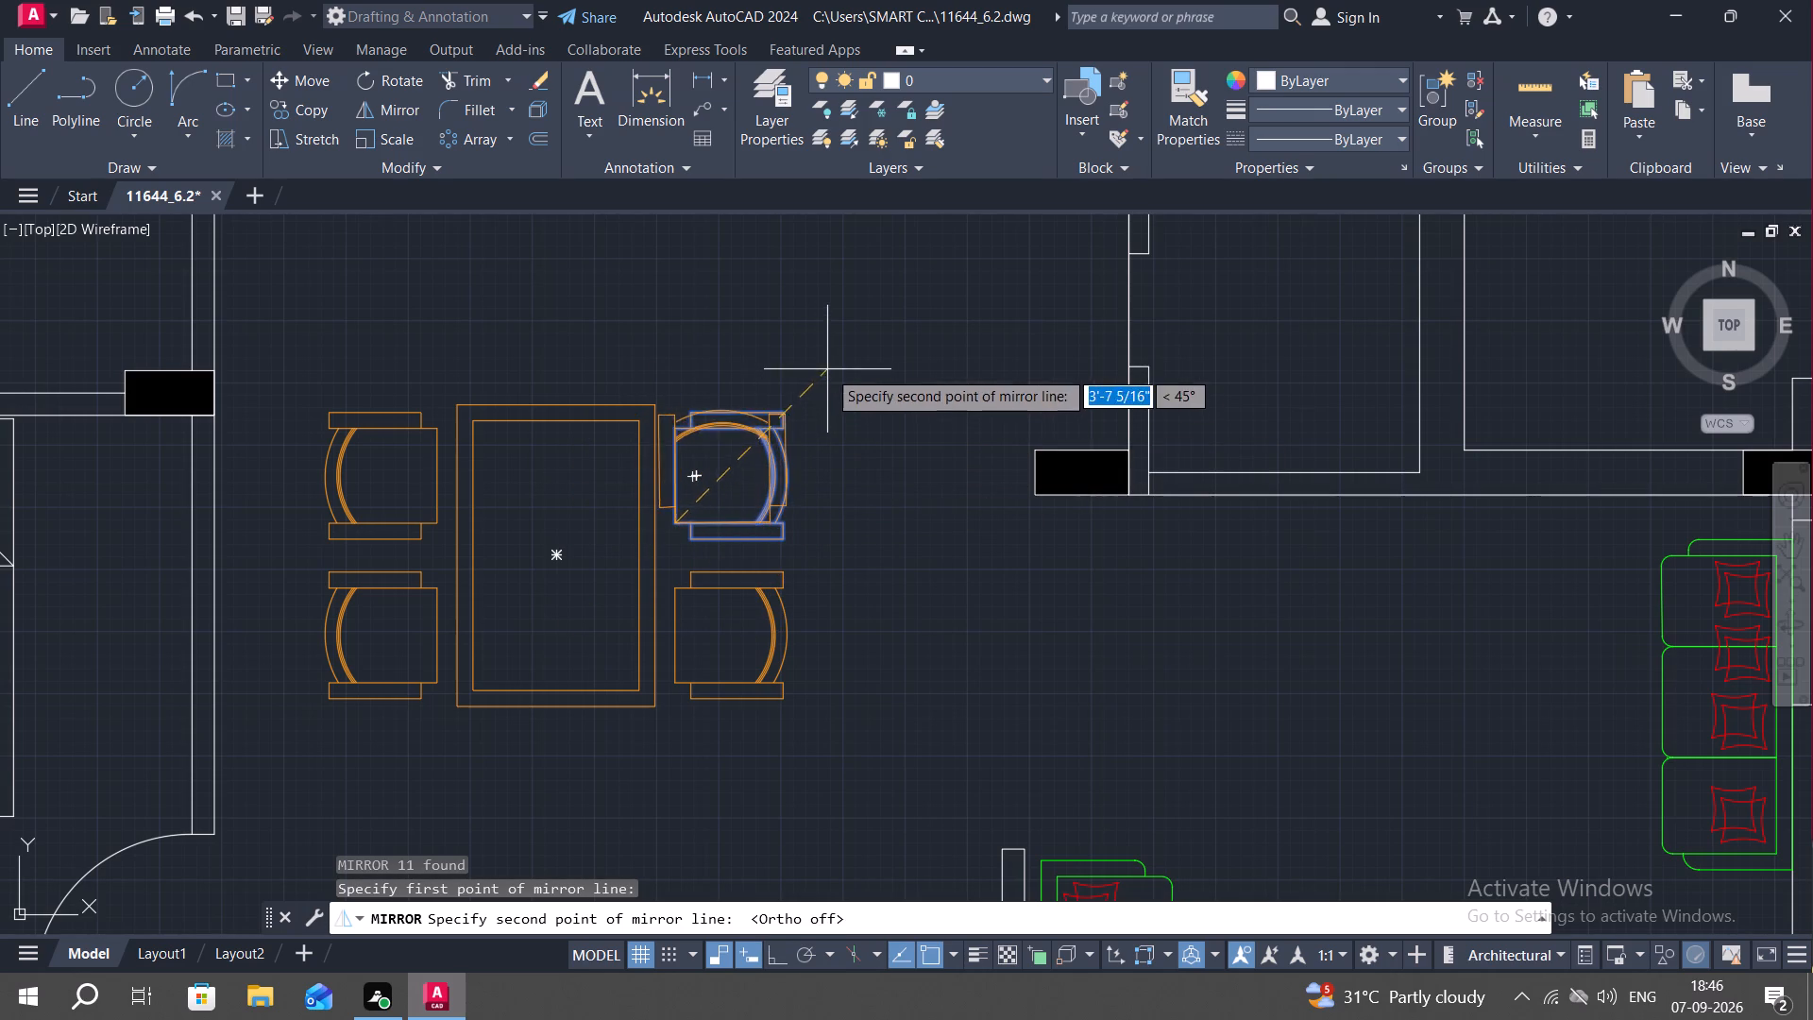
{"action": "left_click", "coordinate": [553, 404]}
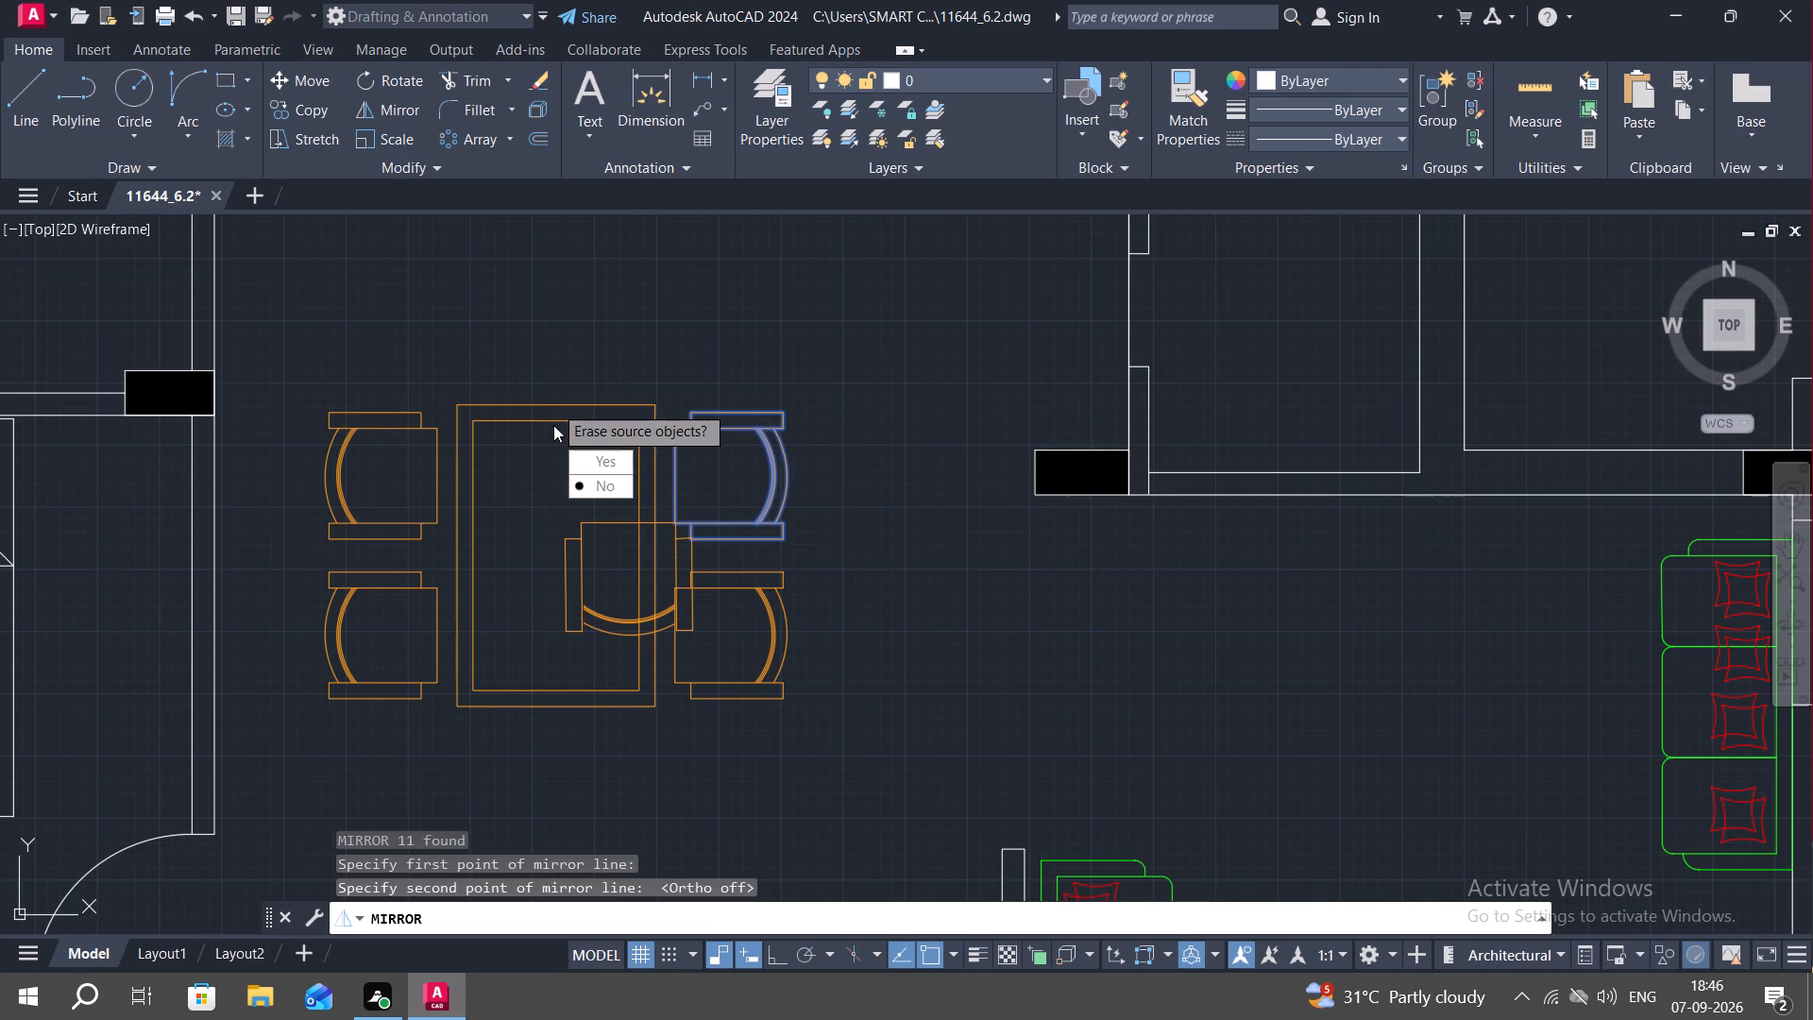
{"action": "left_click_drag", "start_coordinate": [607, 484], "coordinate": [553, 404]}
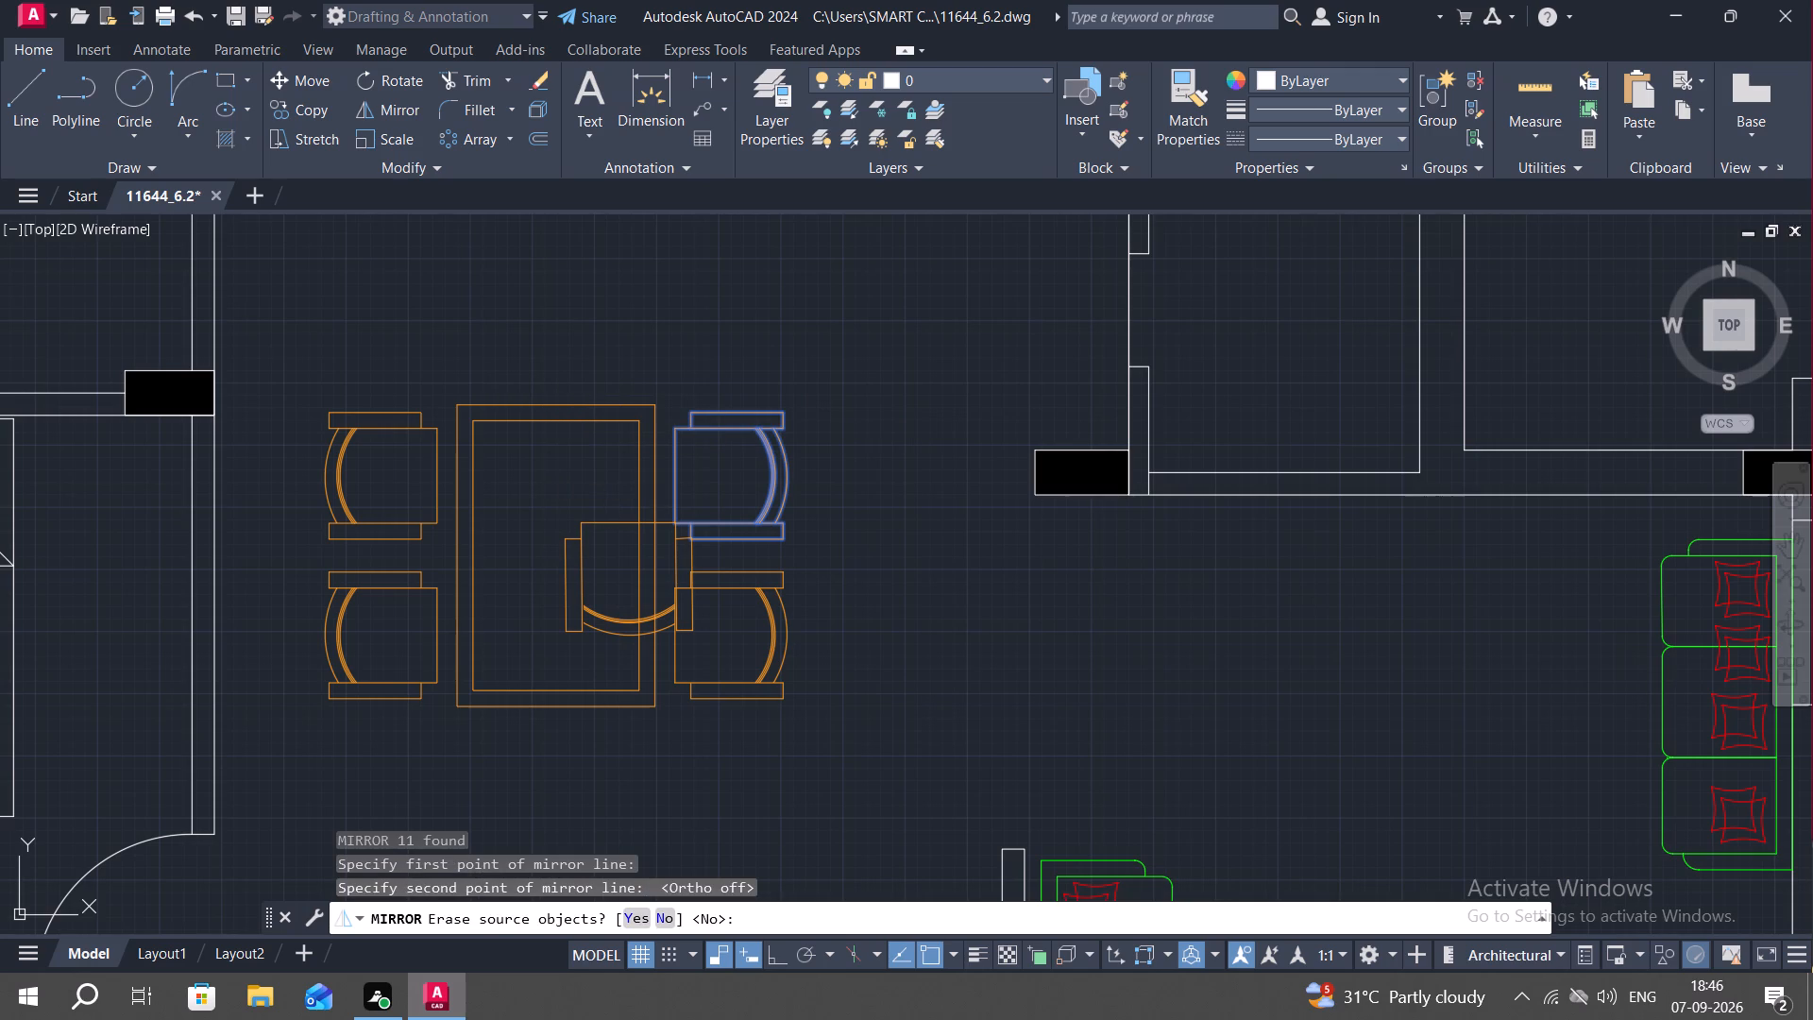
Copy the rotated chair overlapping the table to just below the table's bottom edge, centred on the table, about 3'-7" away.
{"action": "left_click", "coordinate": [534, 481]}
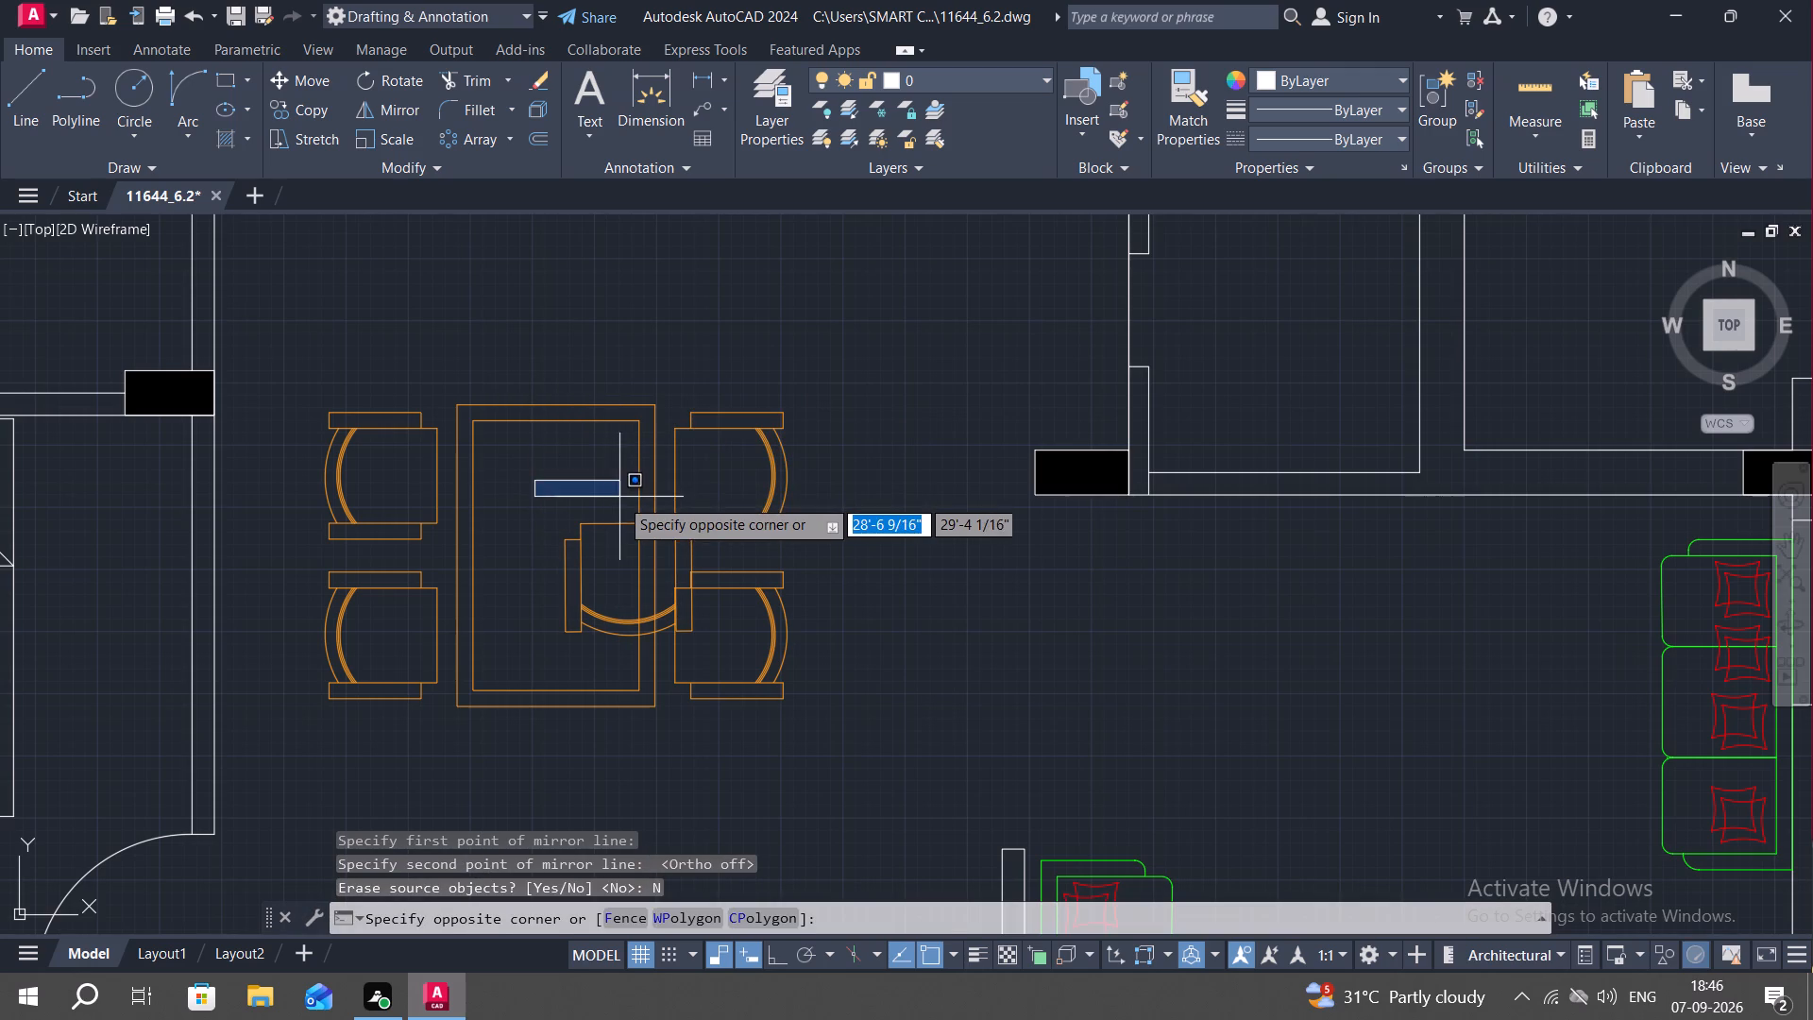
{"action": "scroll", "coordinate": [619, 498], "scroll_direction": "down", "scroll_amount": 5}
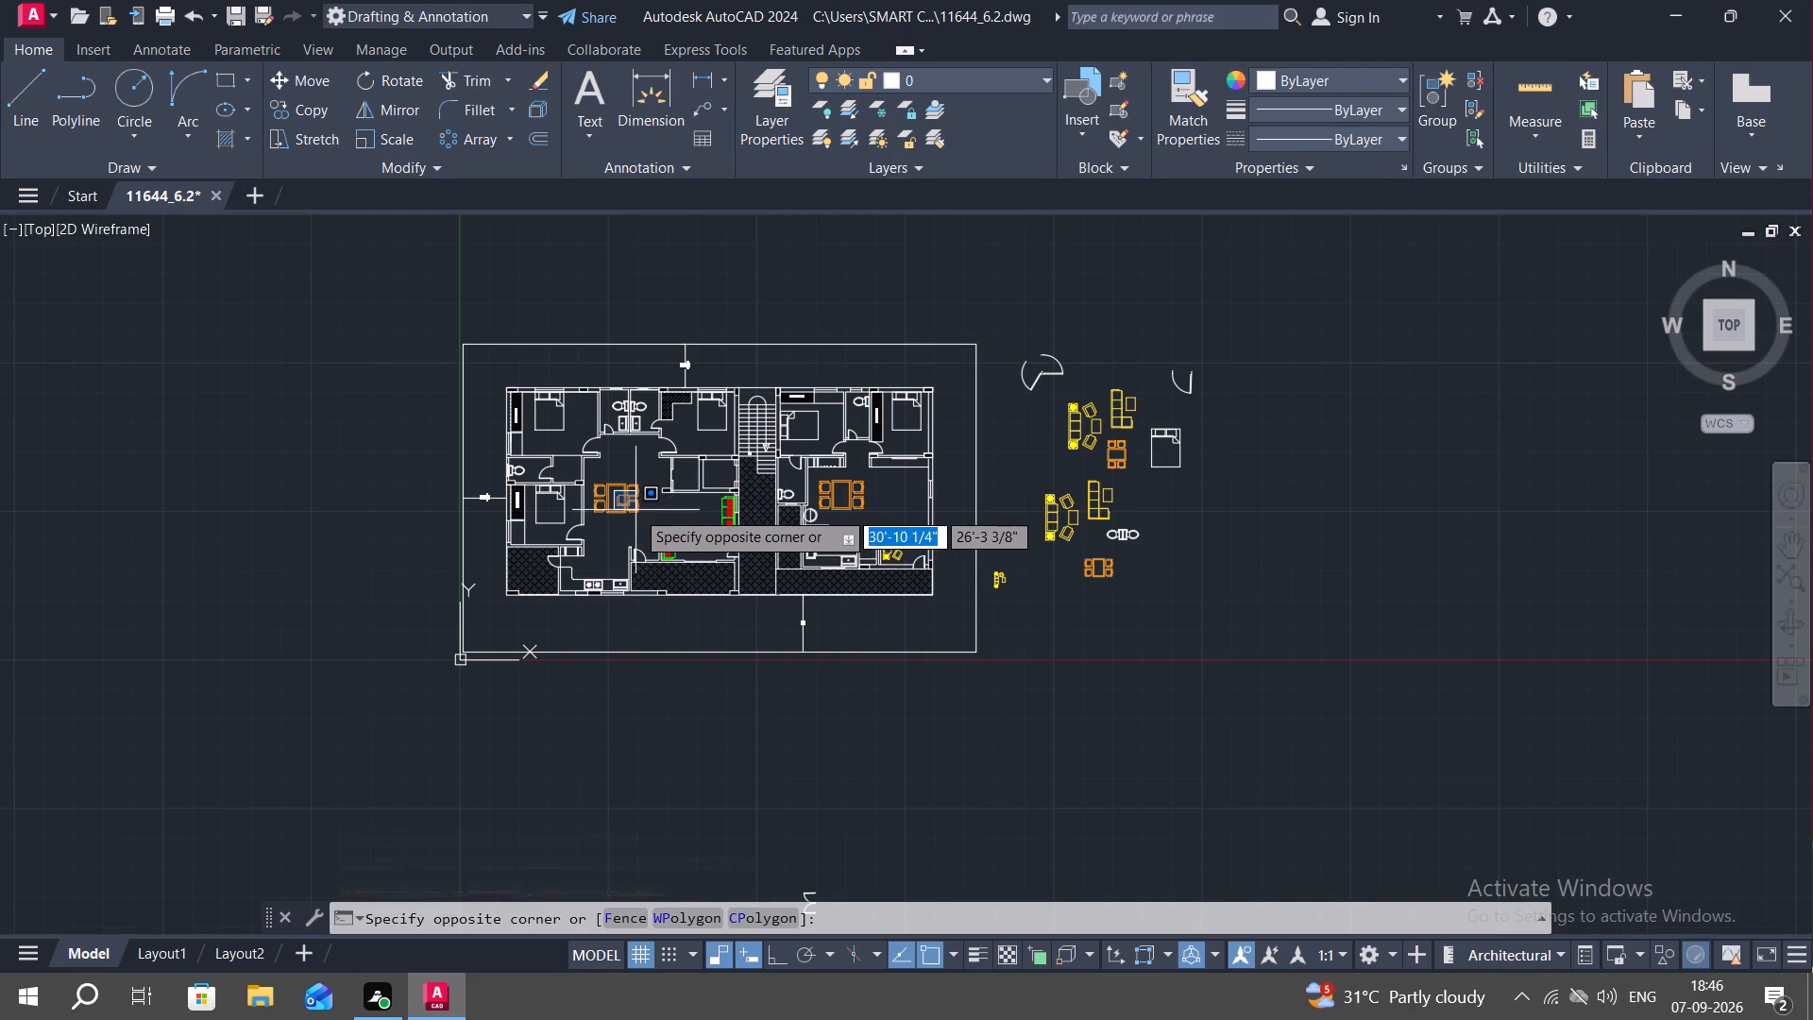
{"action": "scroll", "coordinate": [635, 509], "scroll_direction": "up", "scroll_amount": 3}
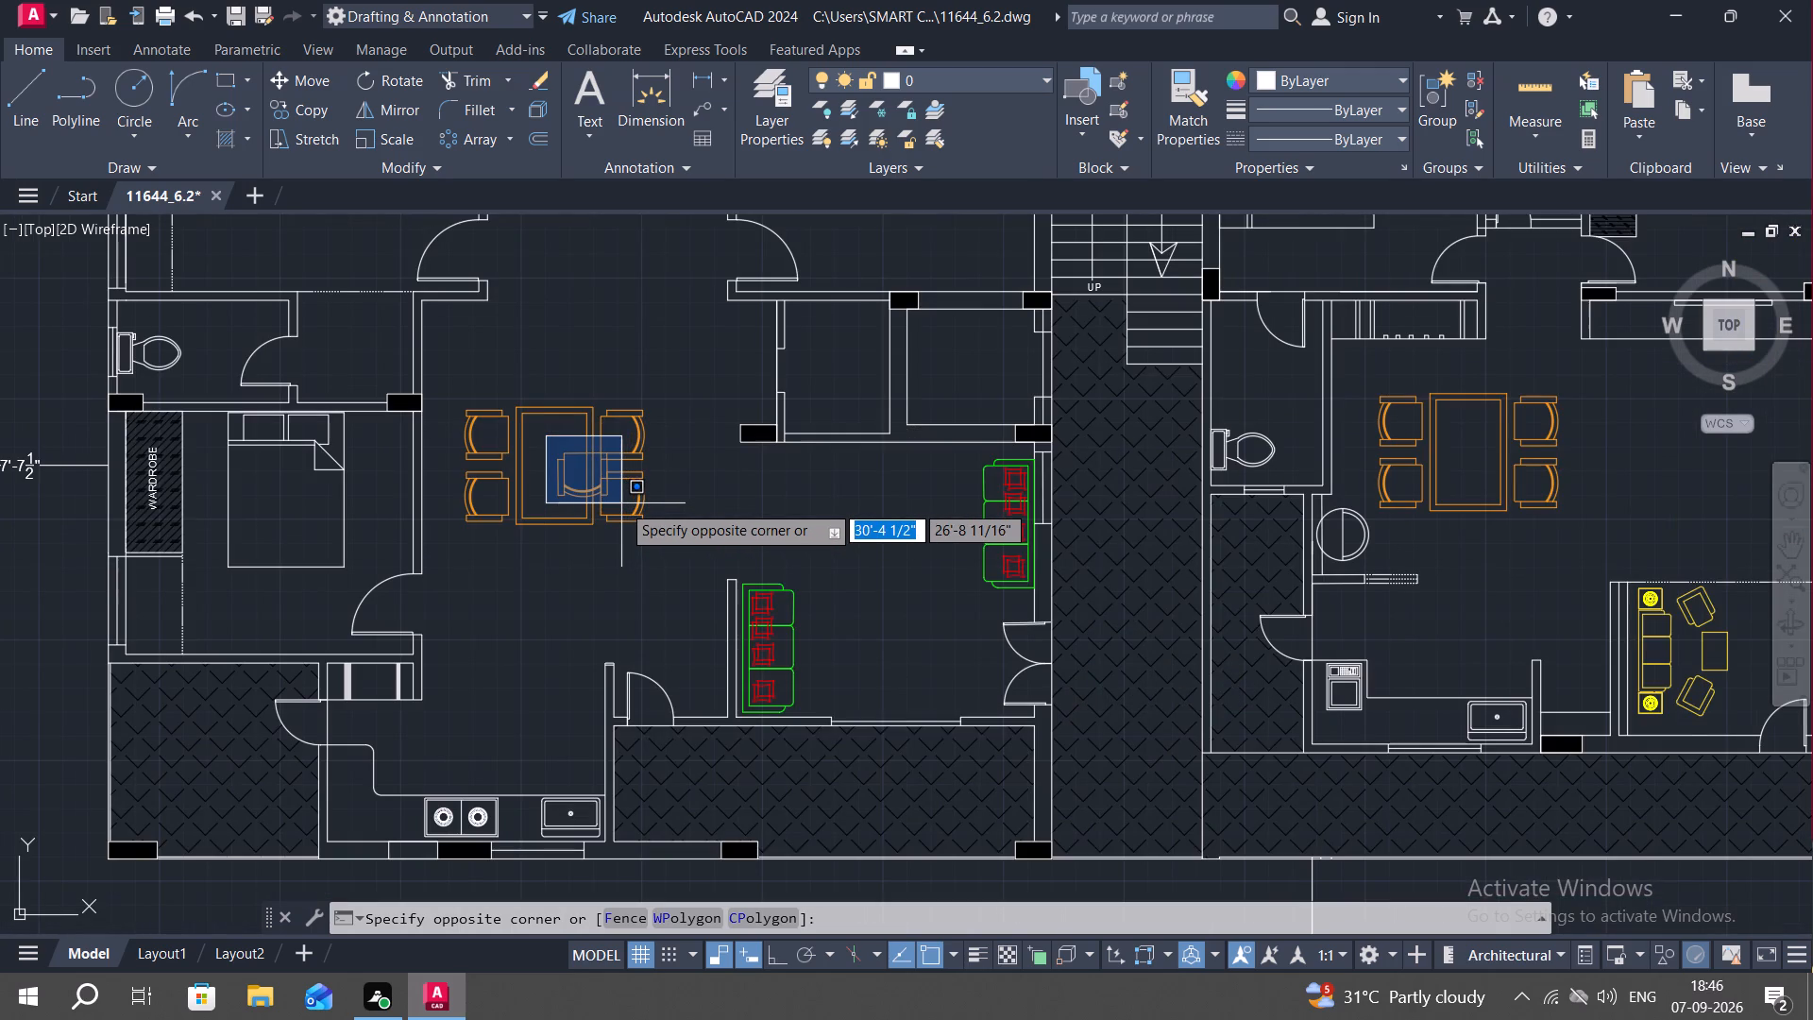
{"action": "scroll", "coordinate": [621, 503], "scroll_direction": "up", "scroll_amount": 2}
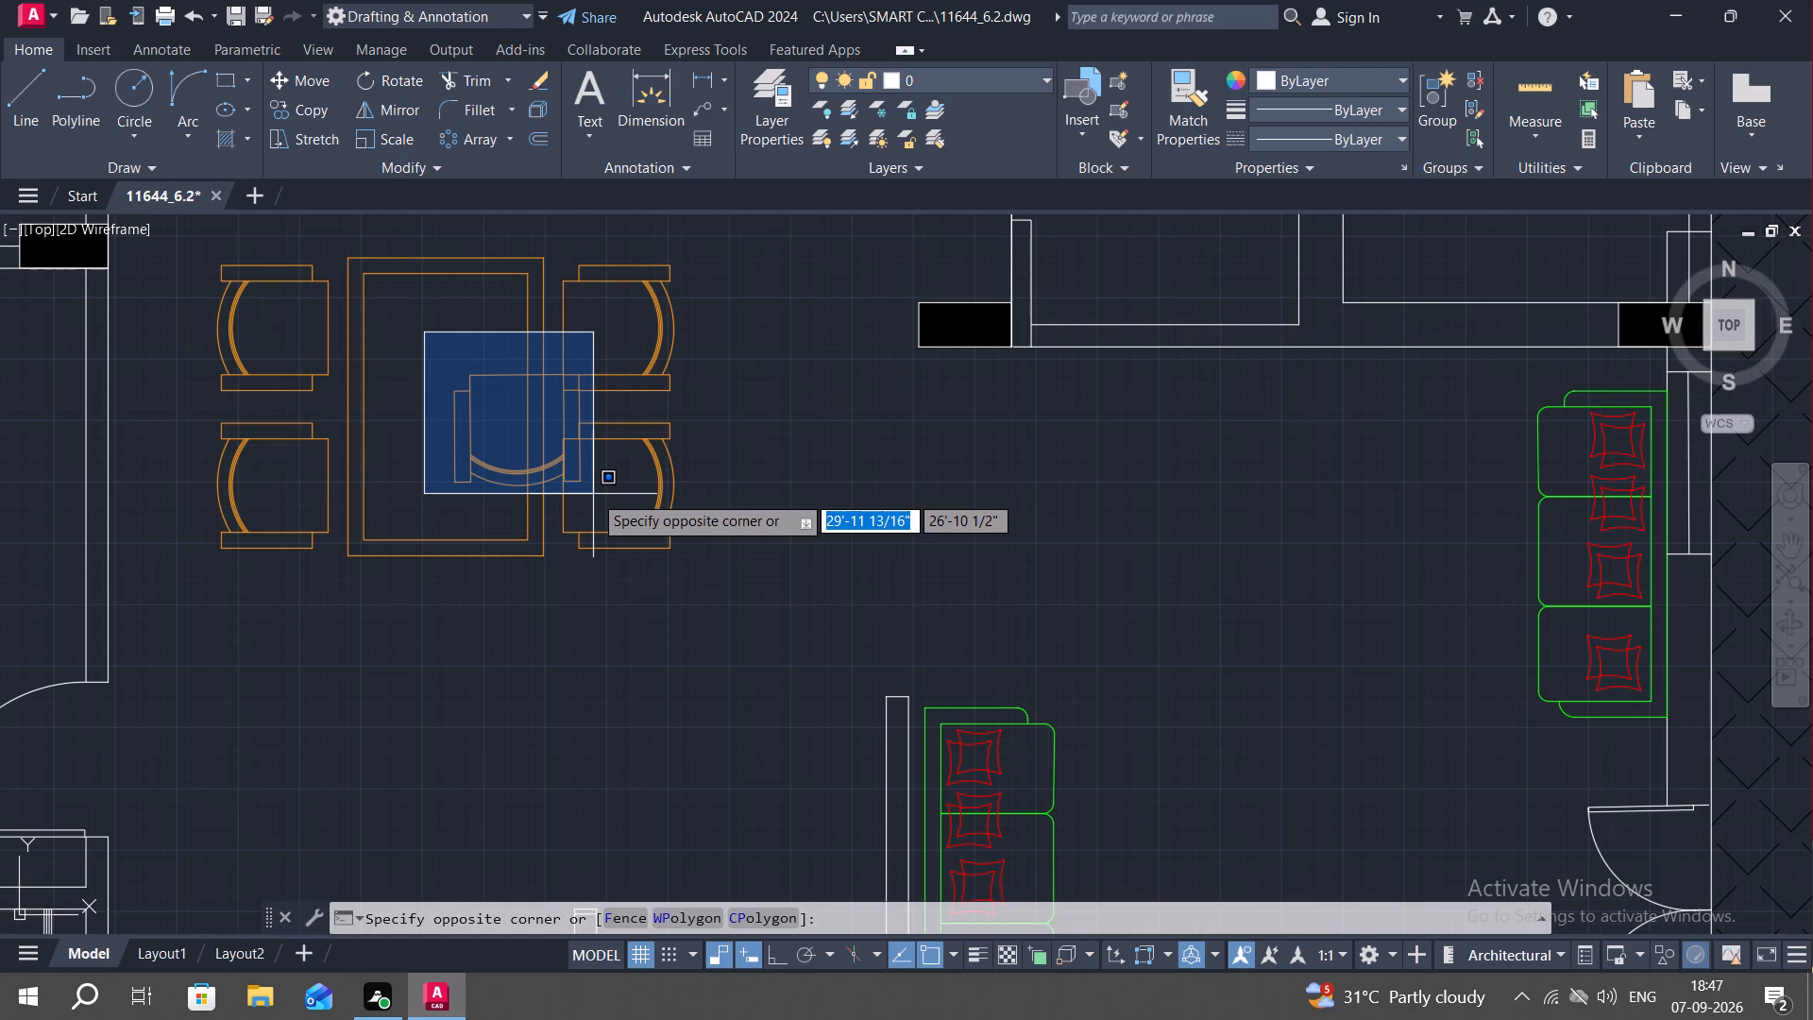
{"action": "left_click", "coordinate": [593, 494]}
{"action": "type", "text": "CO"}
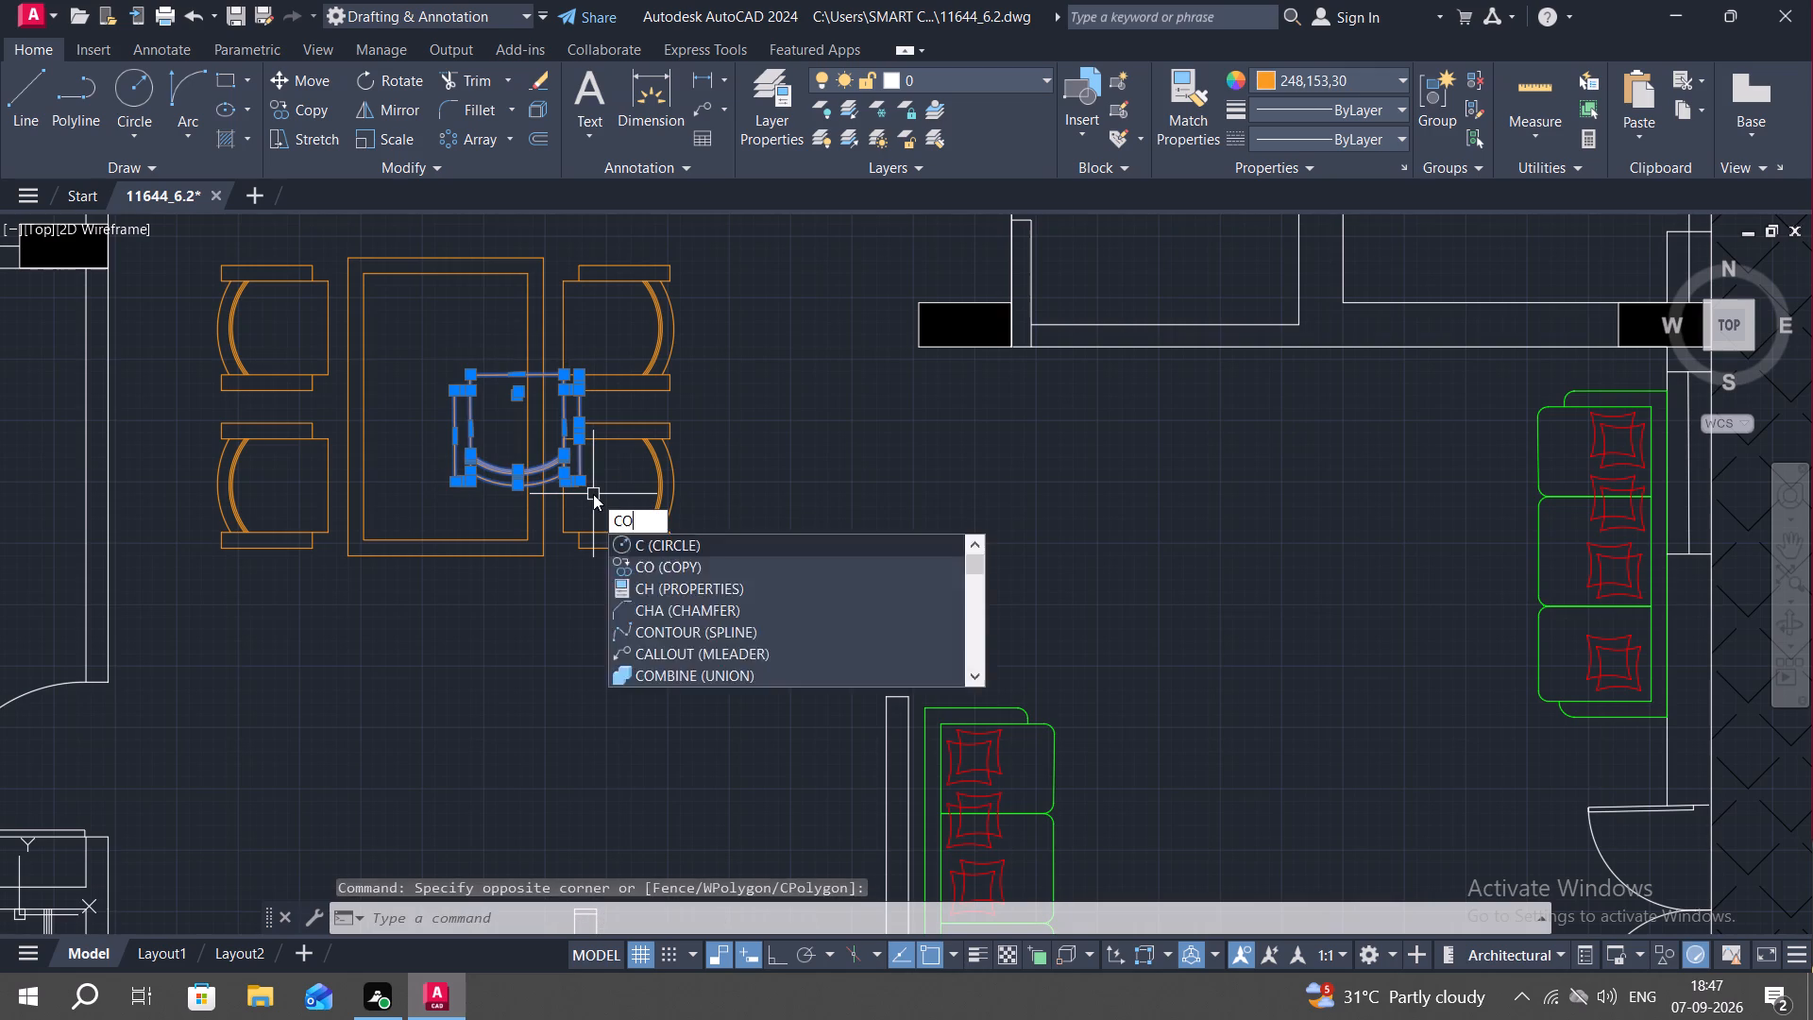
{"action": "key", "text": "space"}
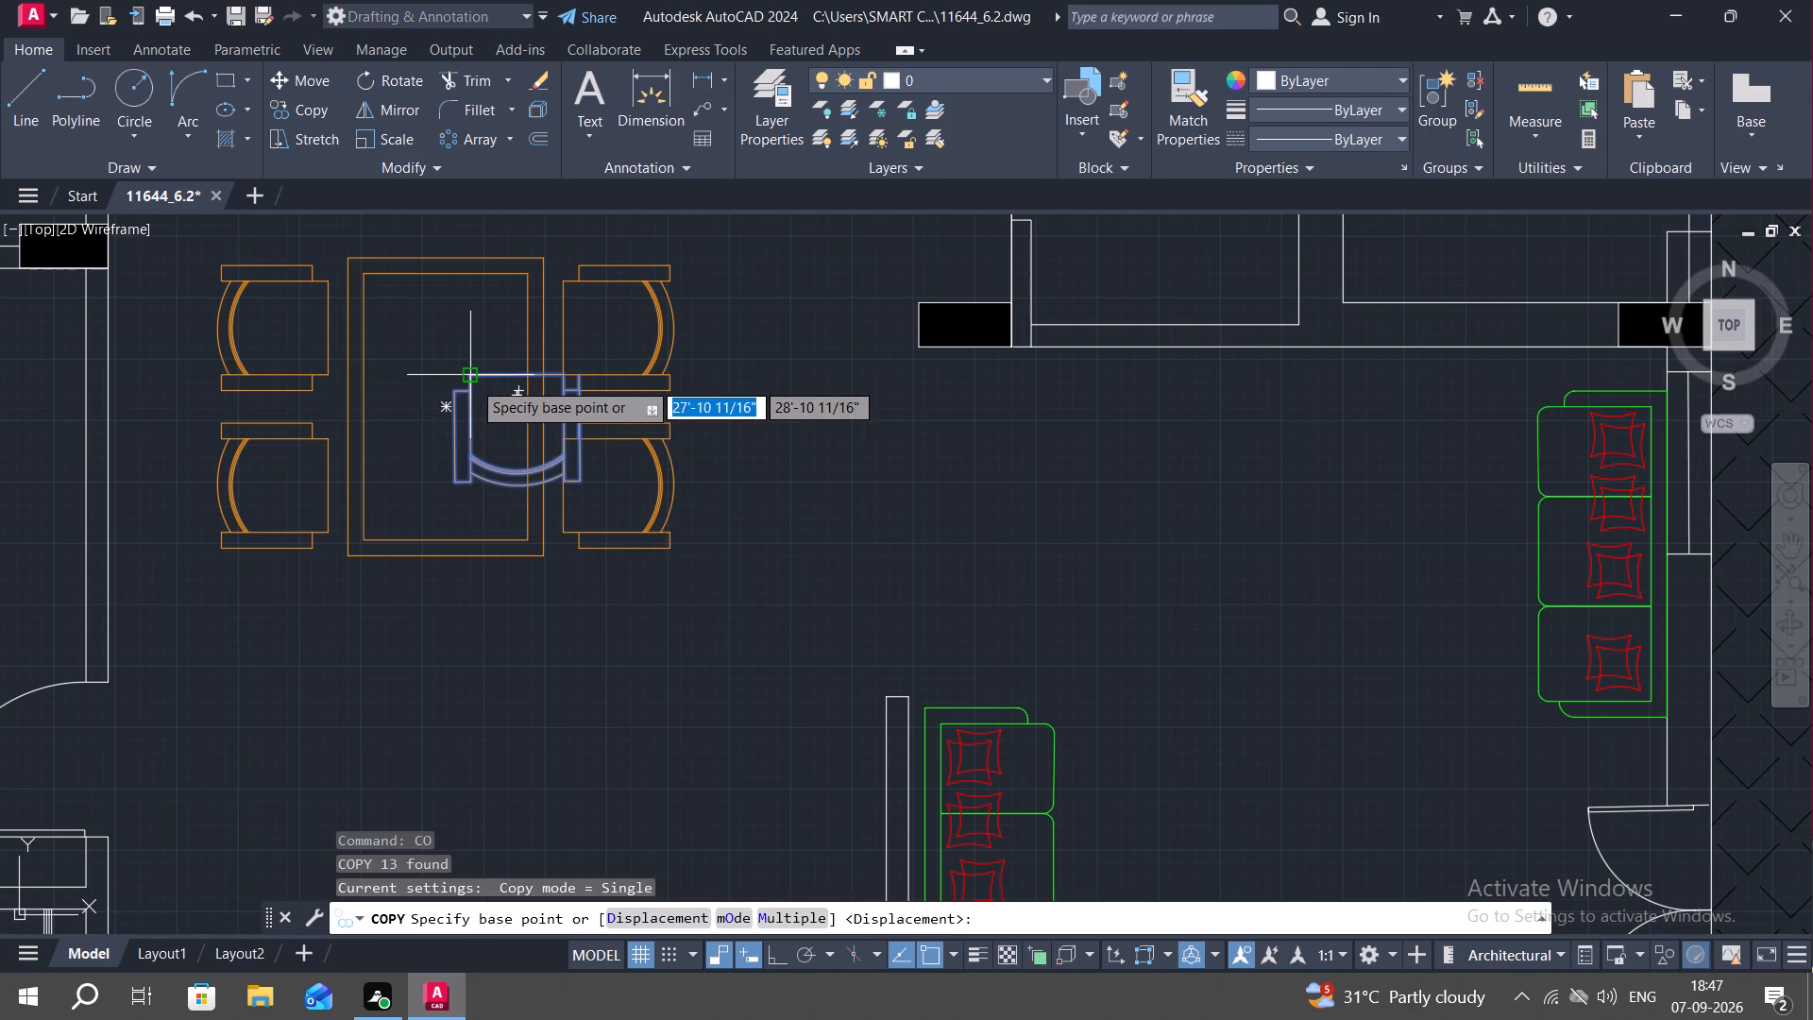
{"action": "left_click", "coordinate": [523, 377]}
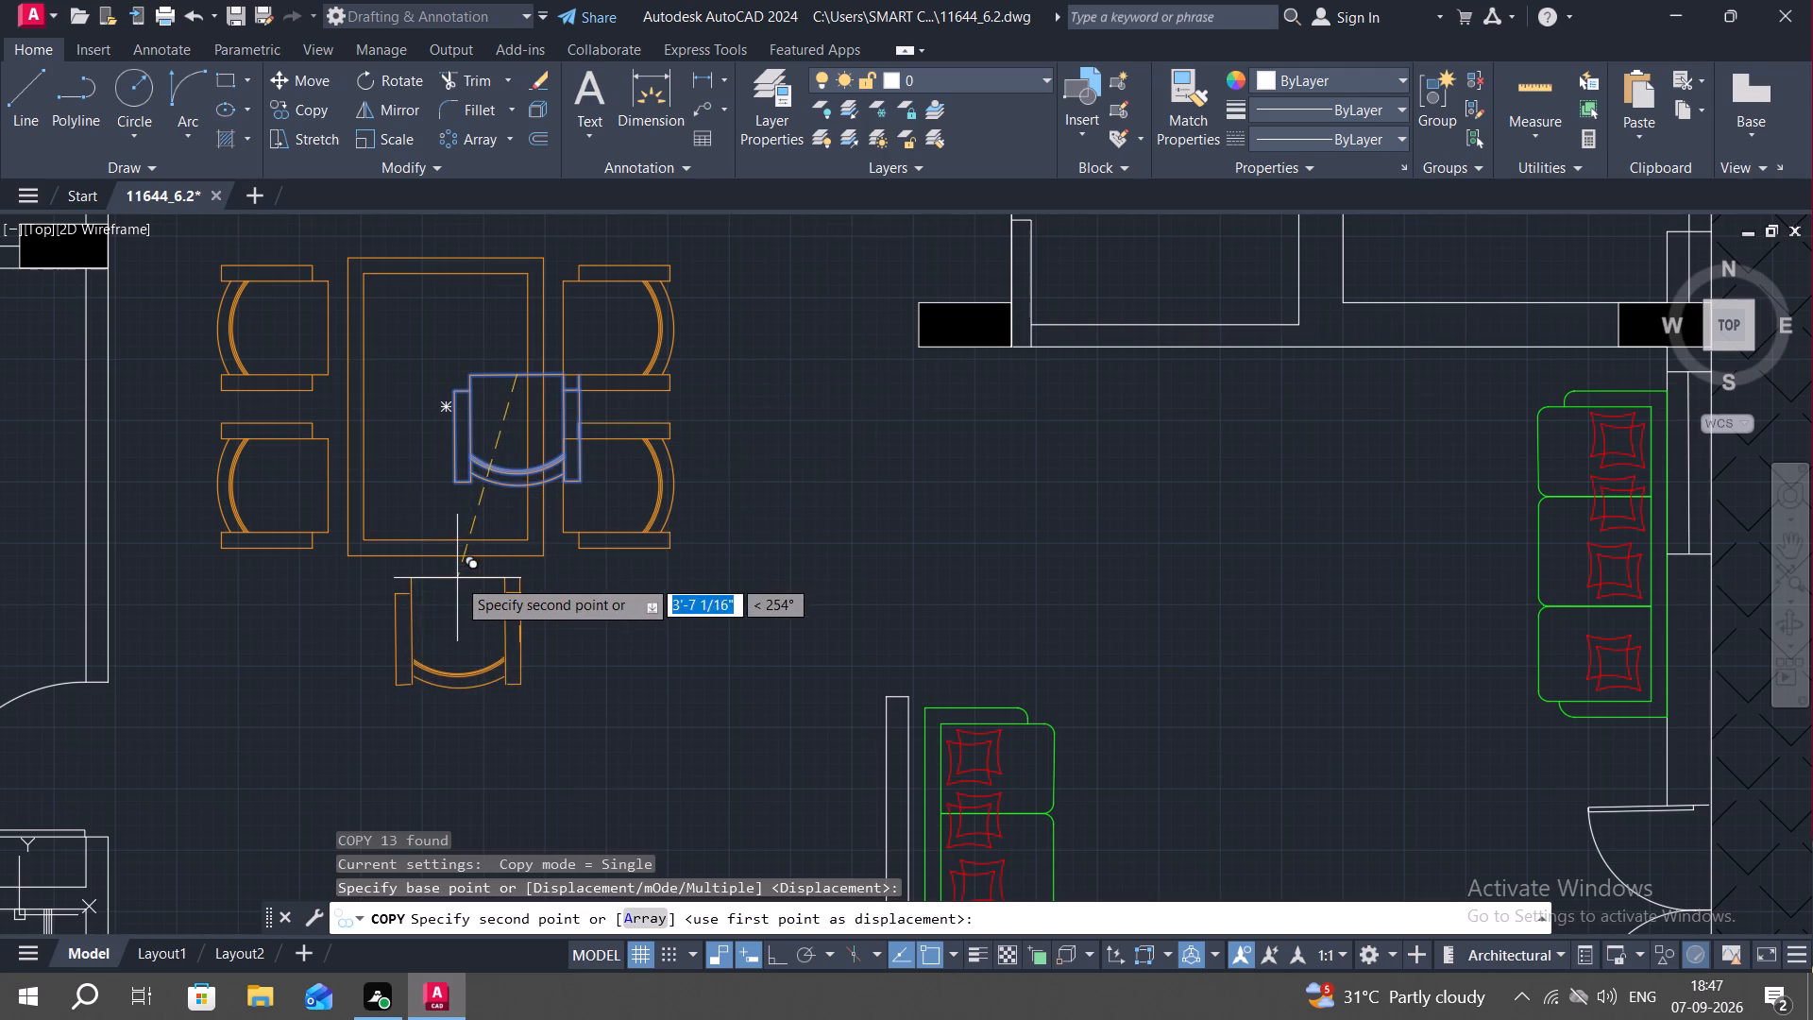
{"action": "left_click", "coordinate": [445, 571]}
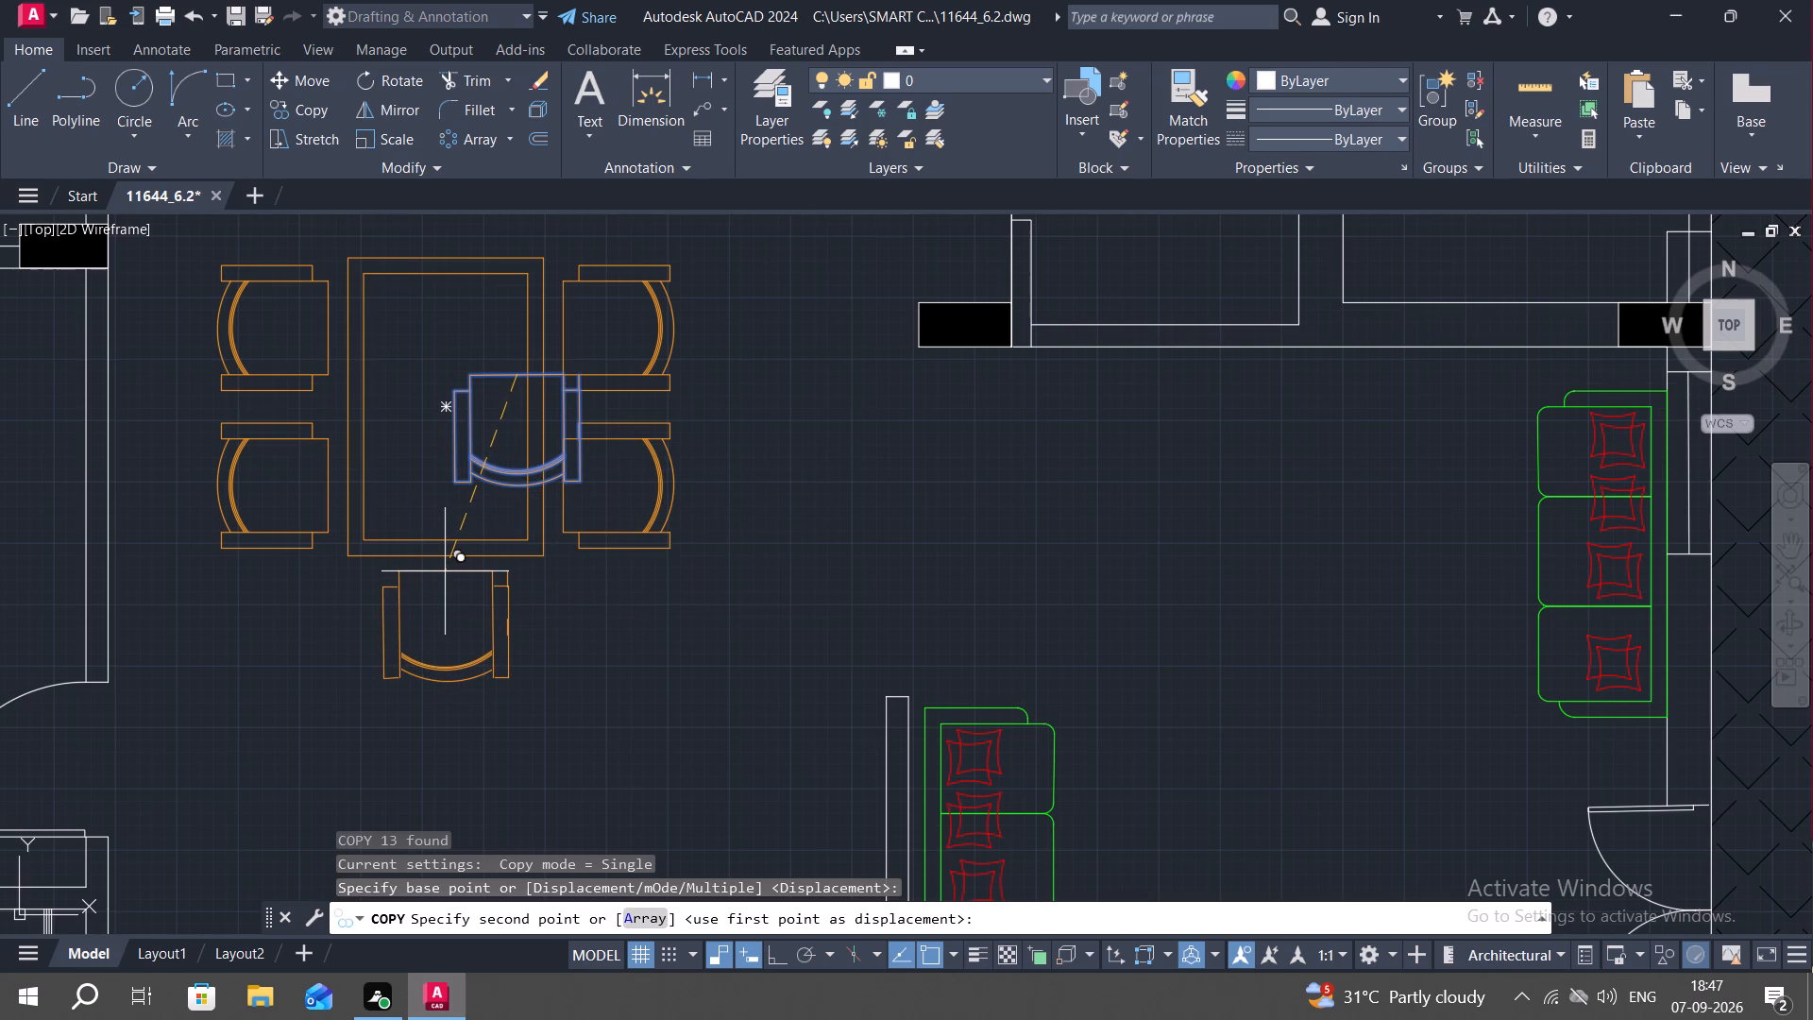
Delete the rotated chair that overlaps the dining table.
{"action": "left_click", "coordinate": [431, 349]}
{"action": "left_click", "coordinate": [593, 498]}
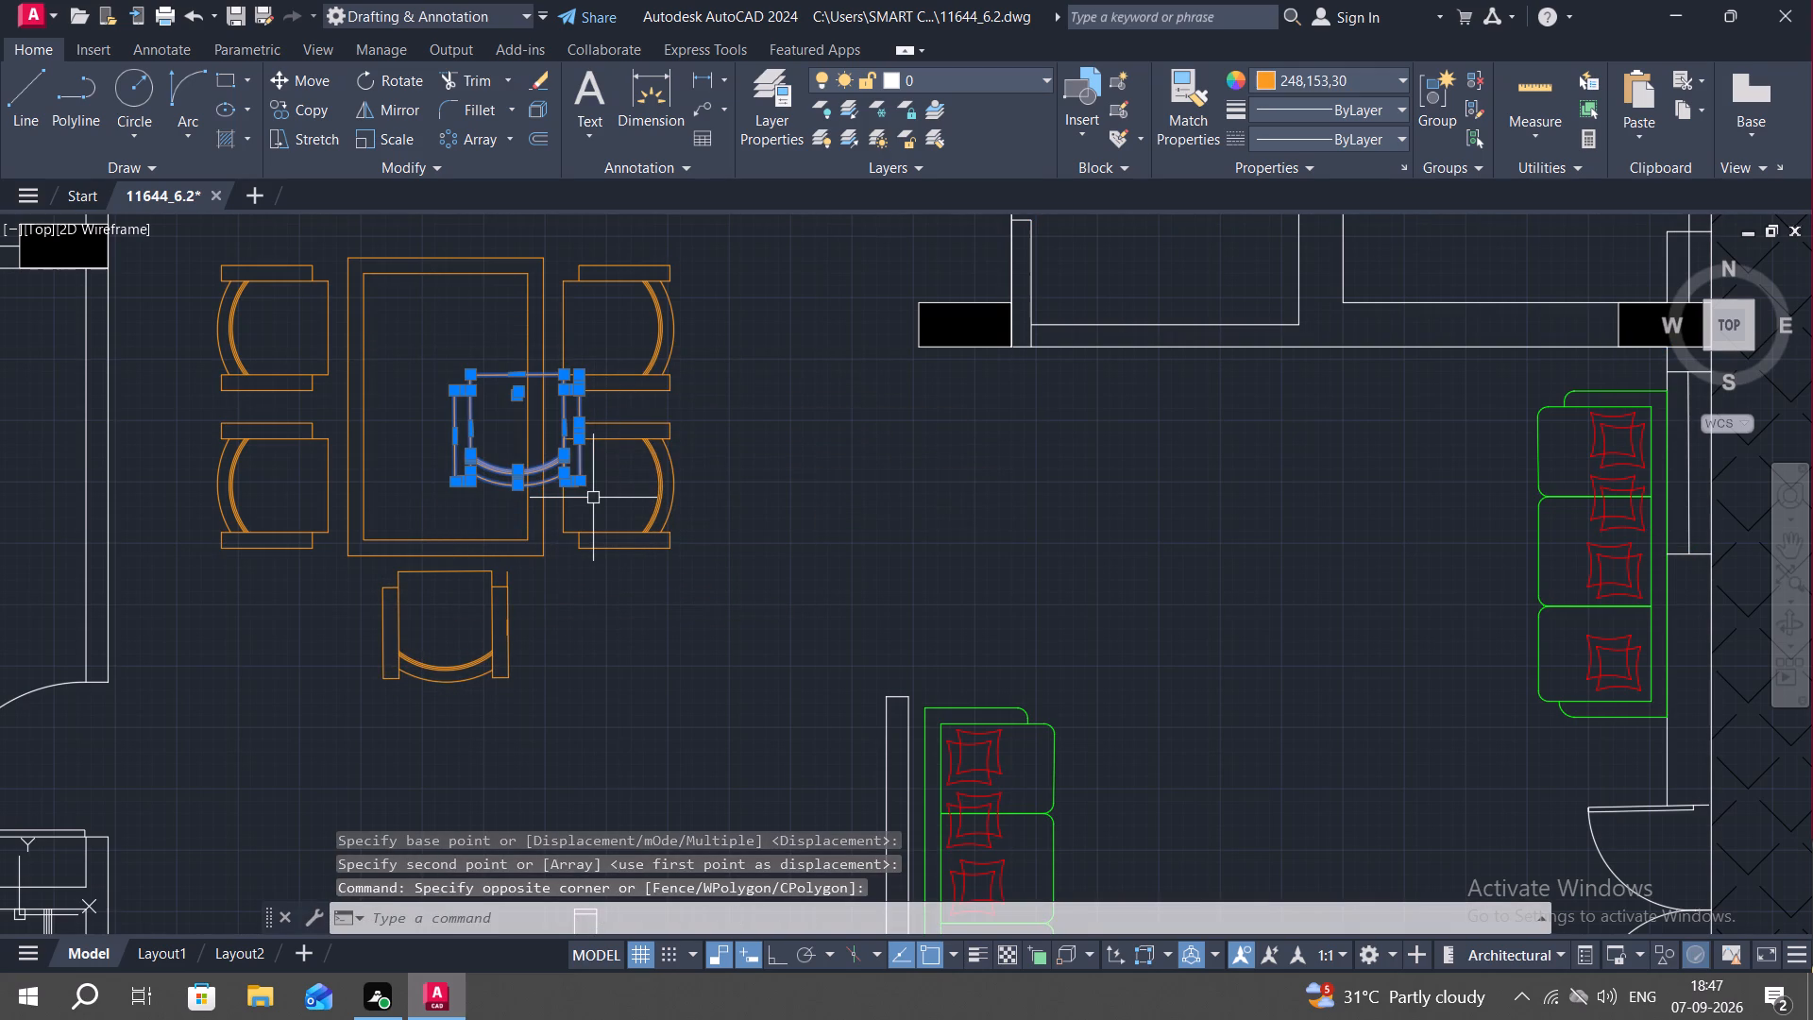
{"action": "key", "text": "Delete"}
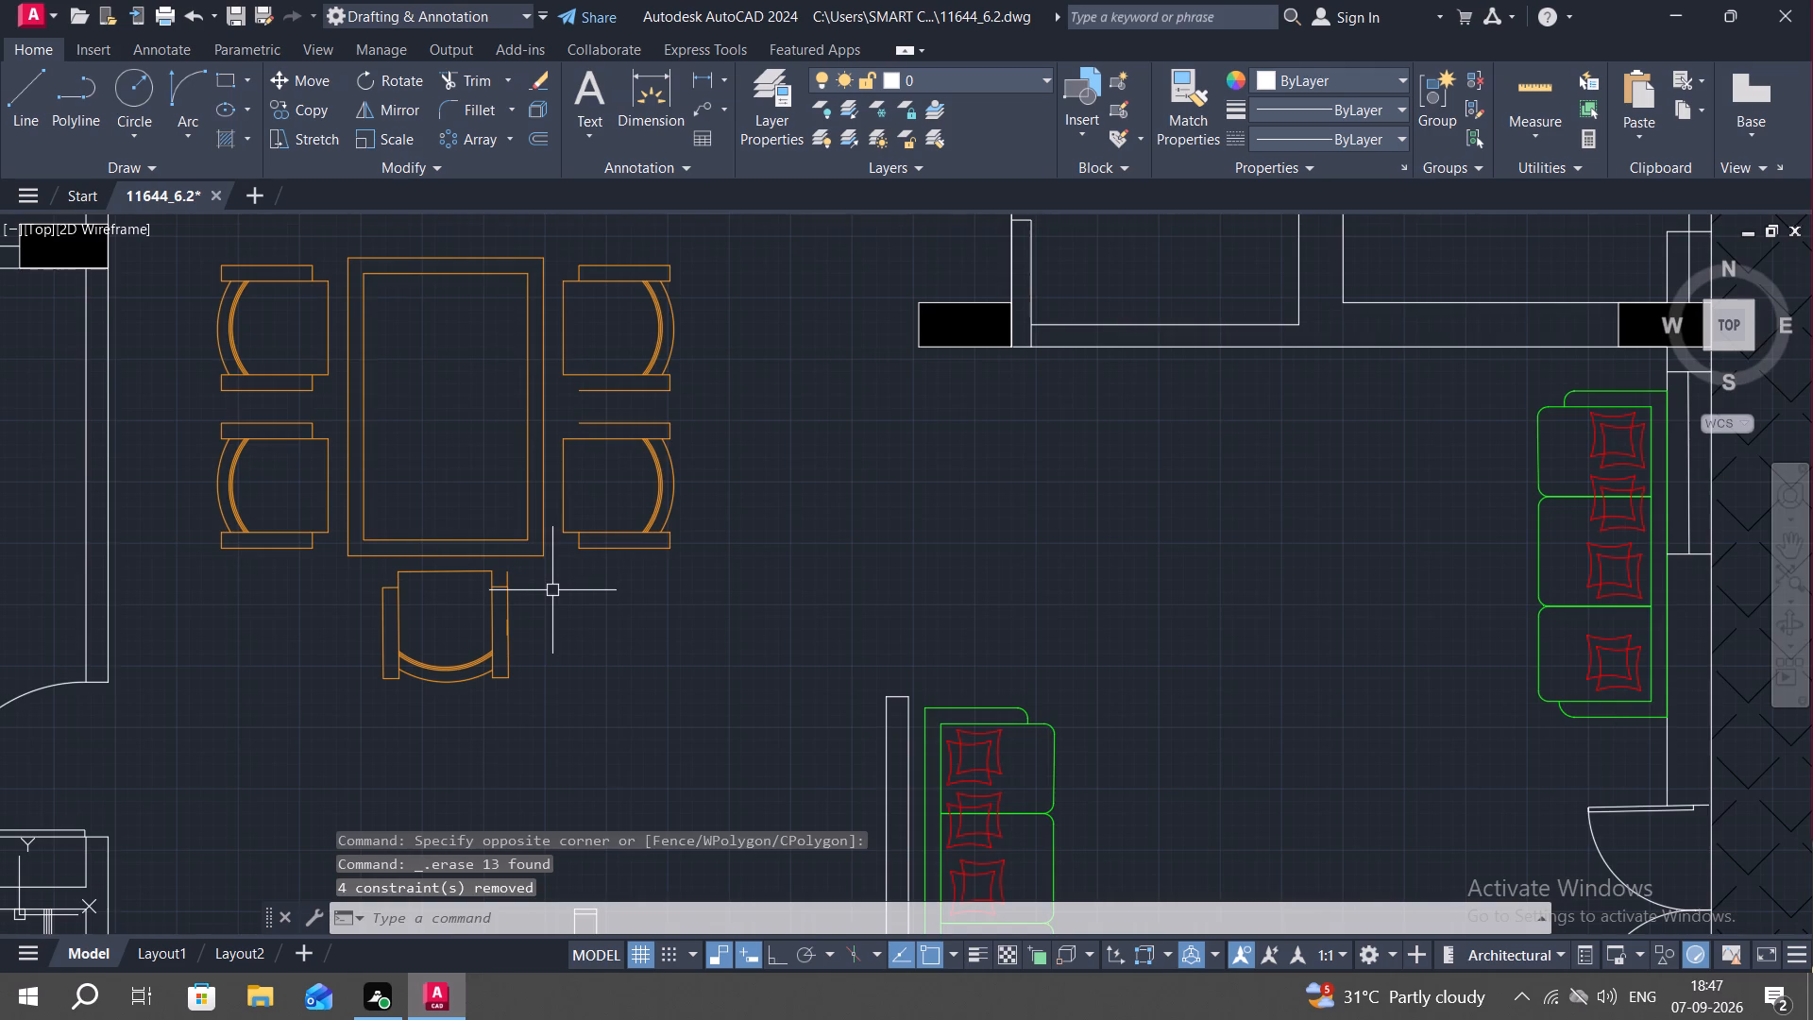
Mirror the chair below the left flat's dining table about the table's horizontal centreline, keeping the original.
{"action": "scroll", "coordinate": [552, 590], "scroll_direction": "down", "scroll_amount": 3}
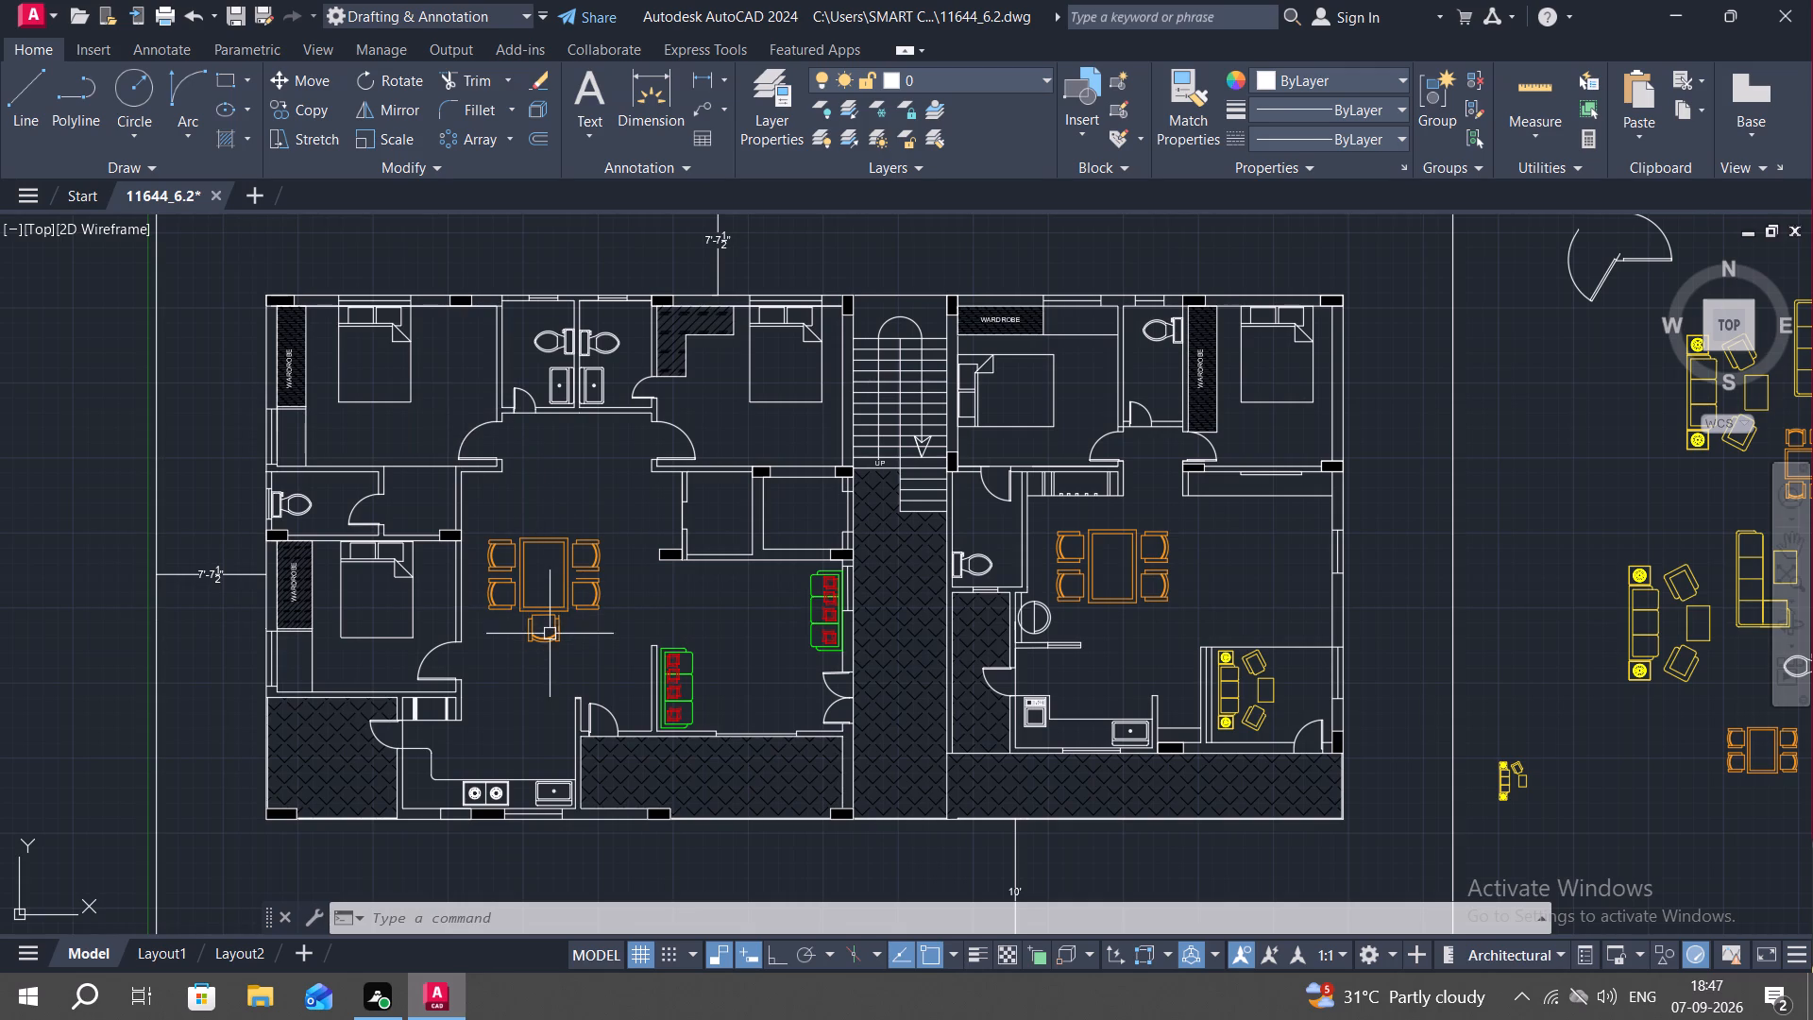
{"action": "scroll", "coordinate": [550, 628], "scroll_direction": "up", "scroll_amount": 2}
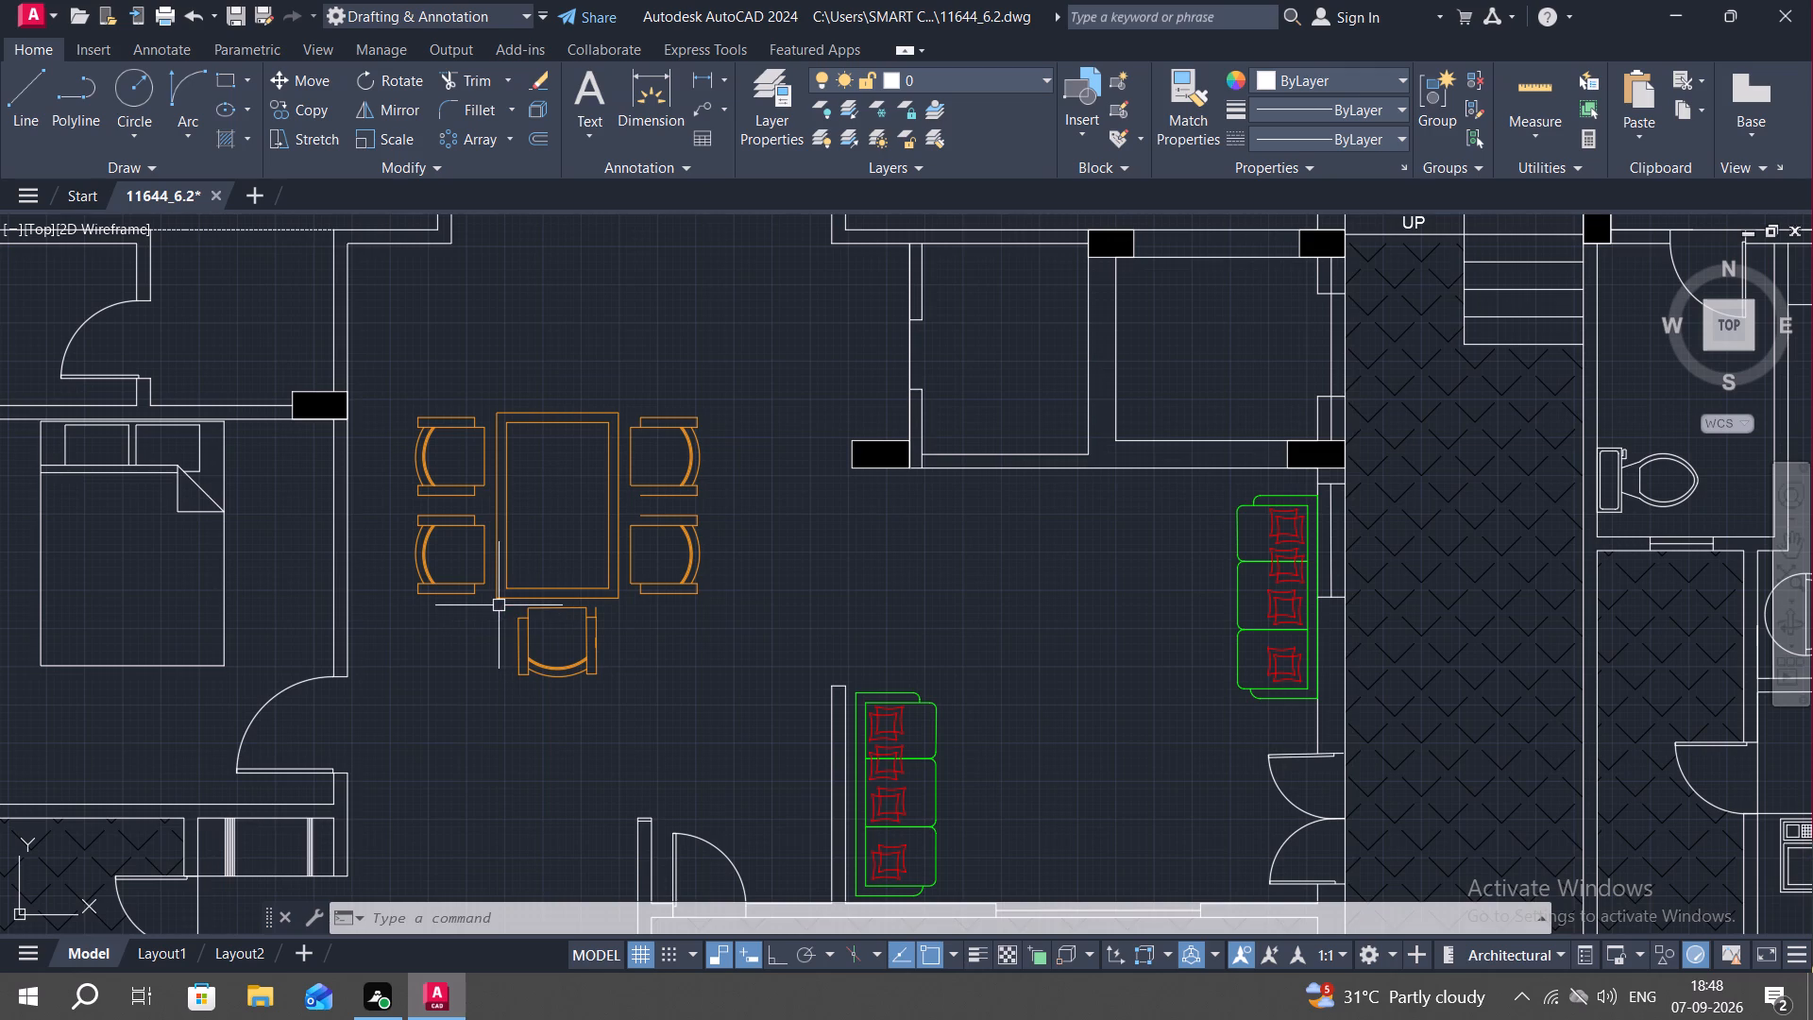
{"action": "left_click", "coordinate": [499, 605]}
{"action": "left_click", "coordinate": [629, 696]}
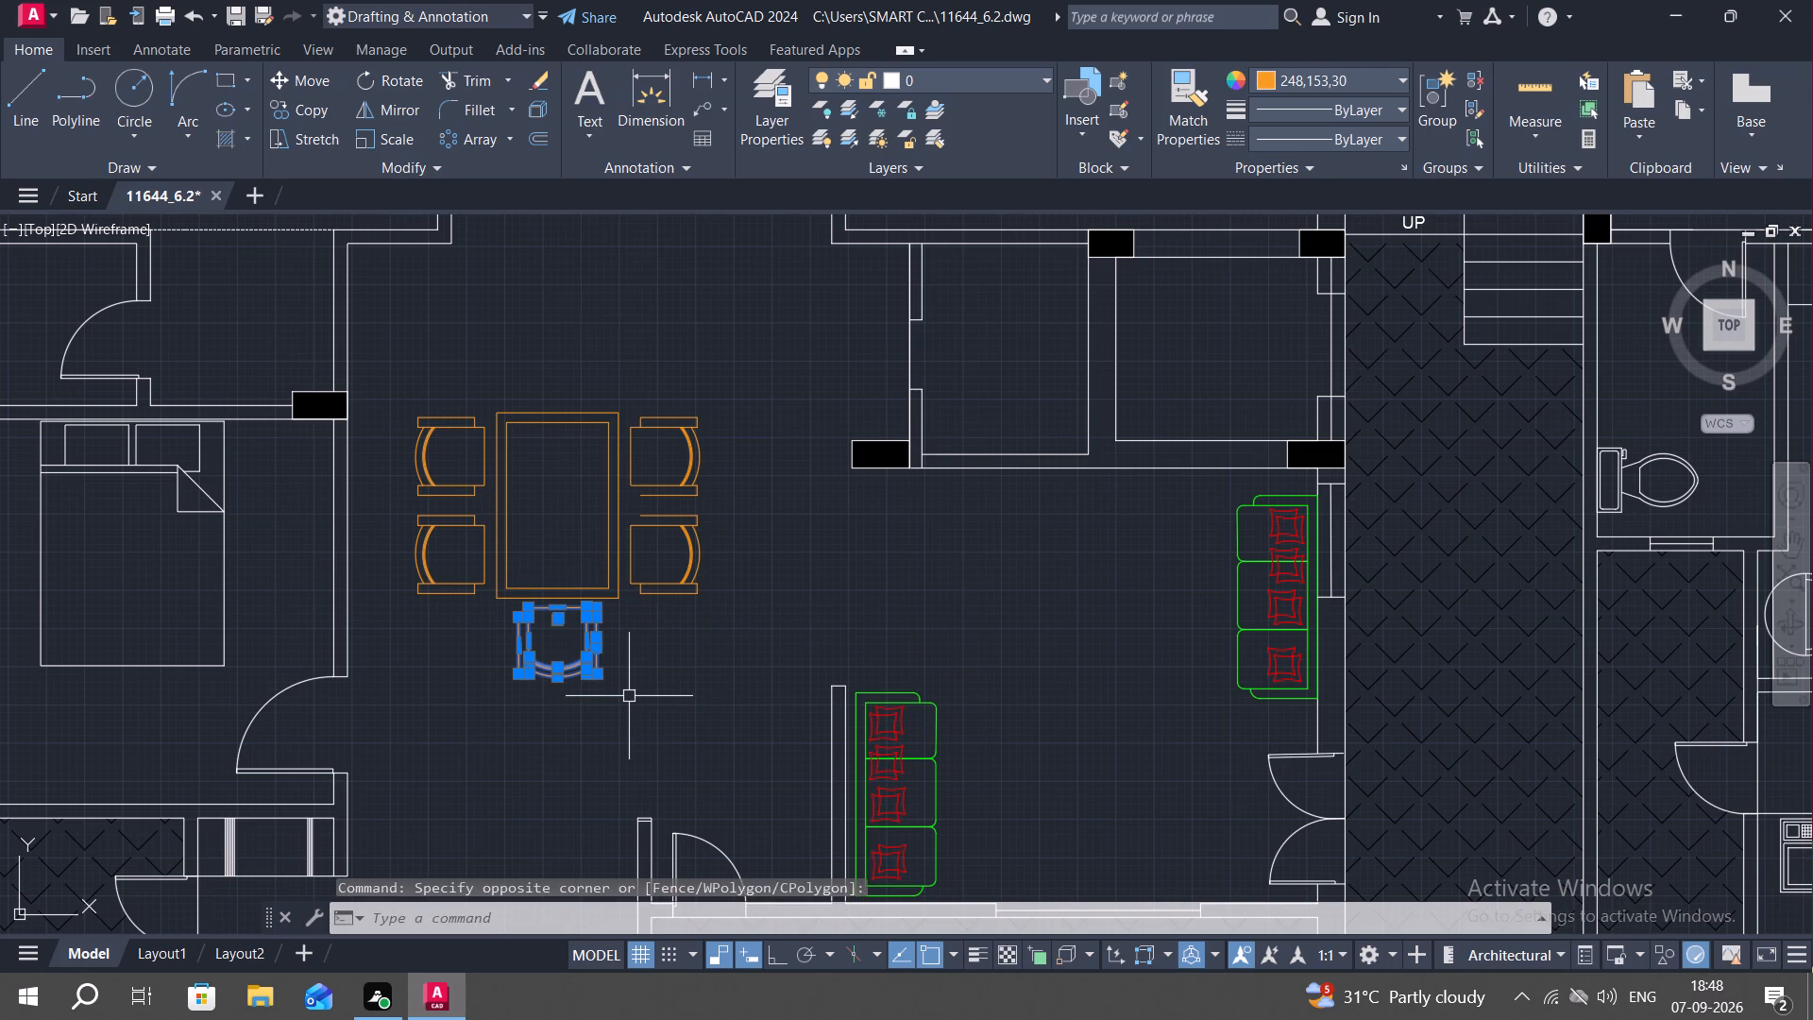
{"action": "type", "text": "MI"}
{"action": "key", "text": "space"}
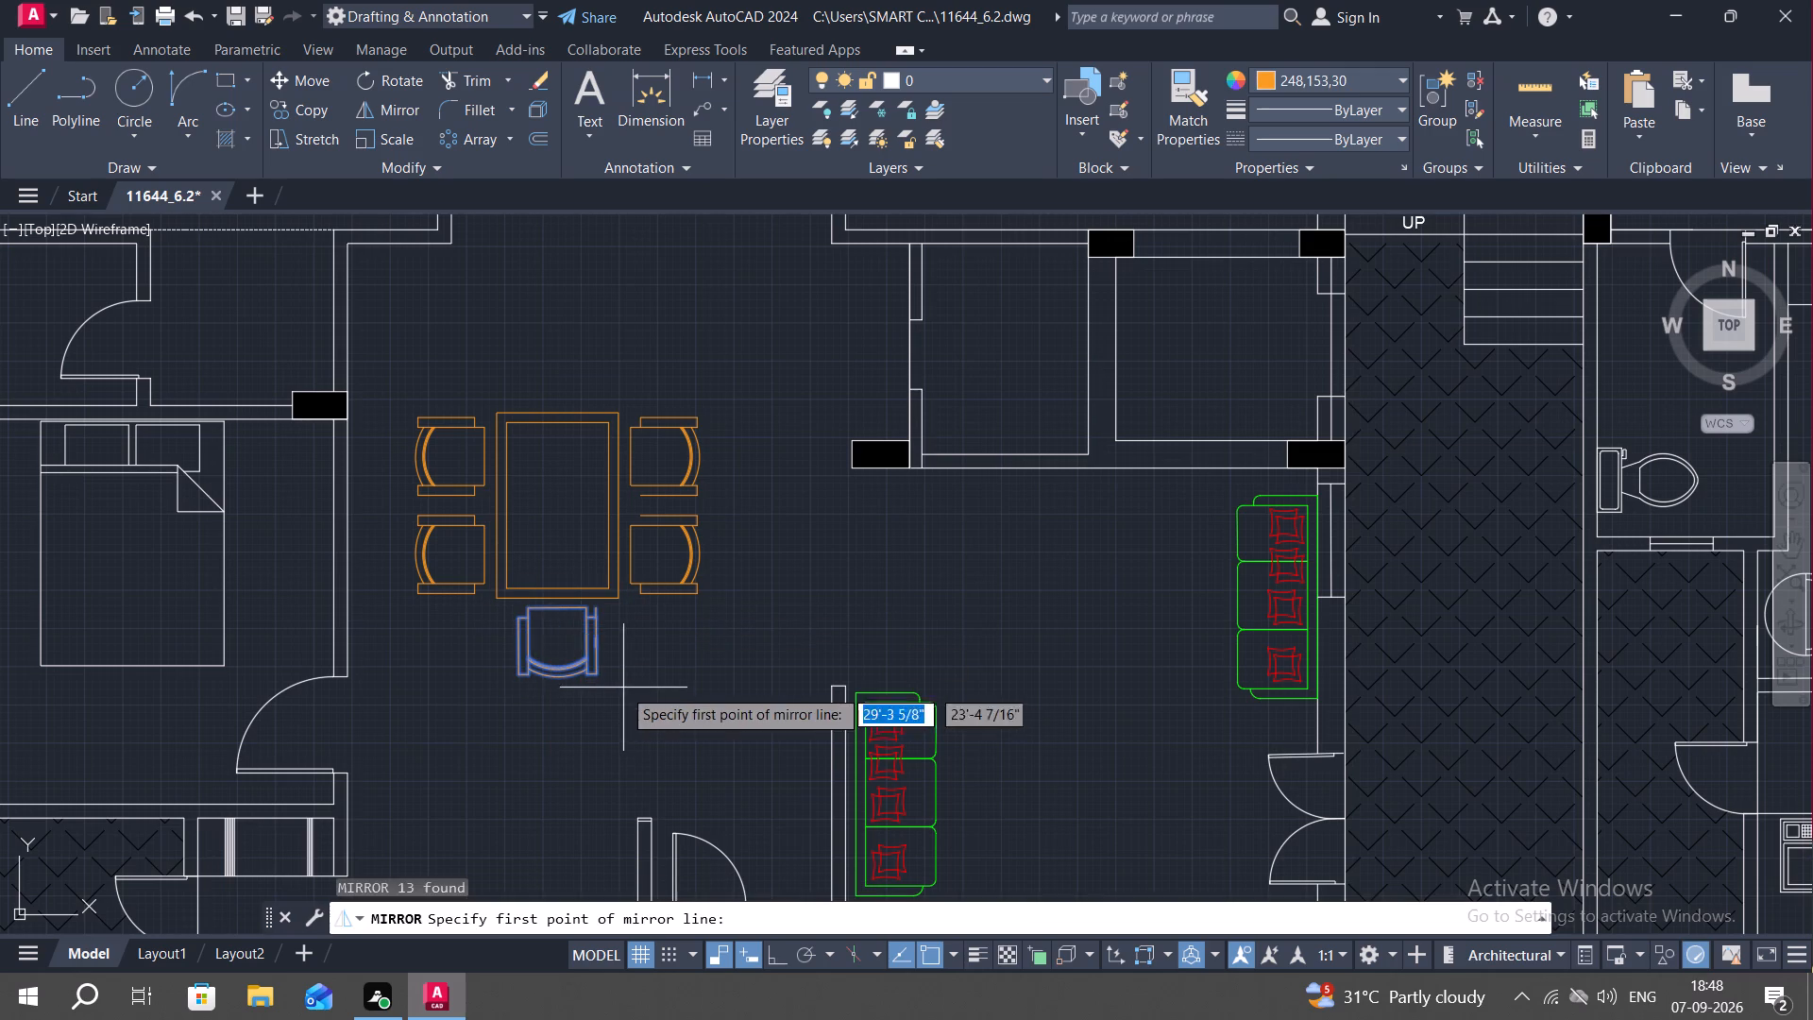
{"action": "left_click", "coordinate": [556, 496]}
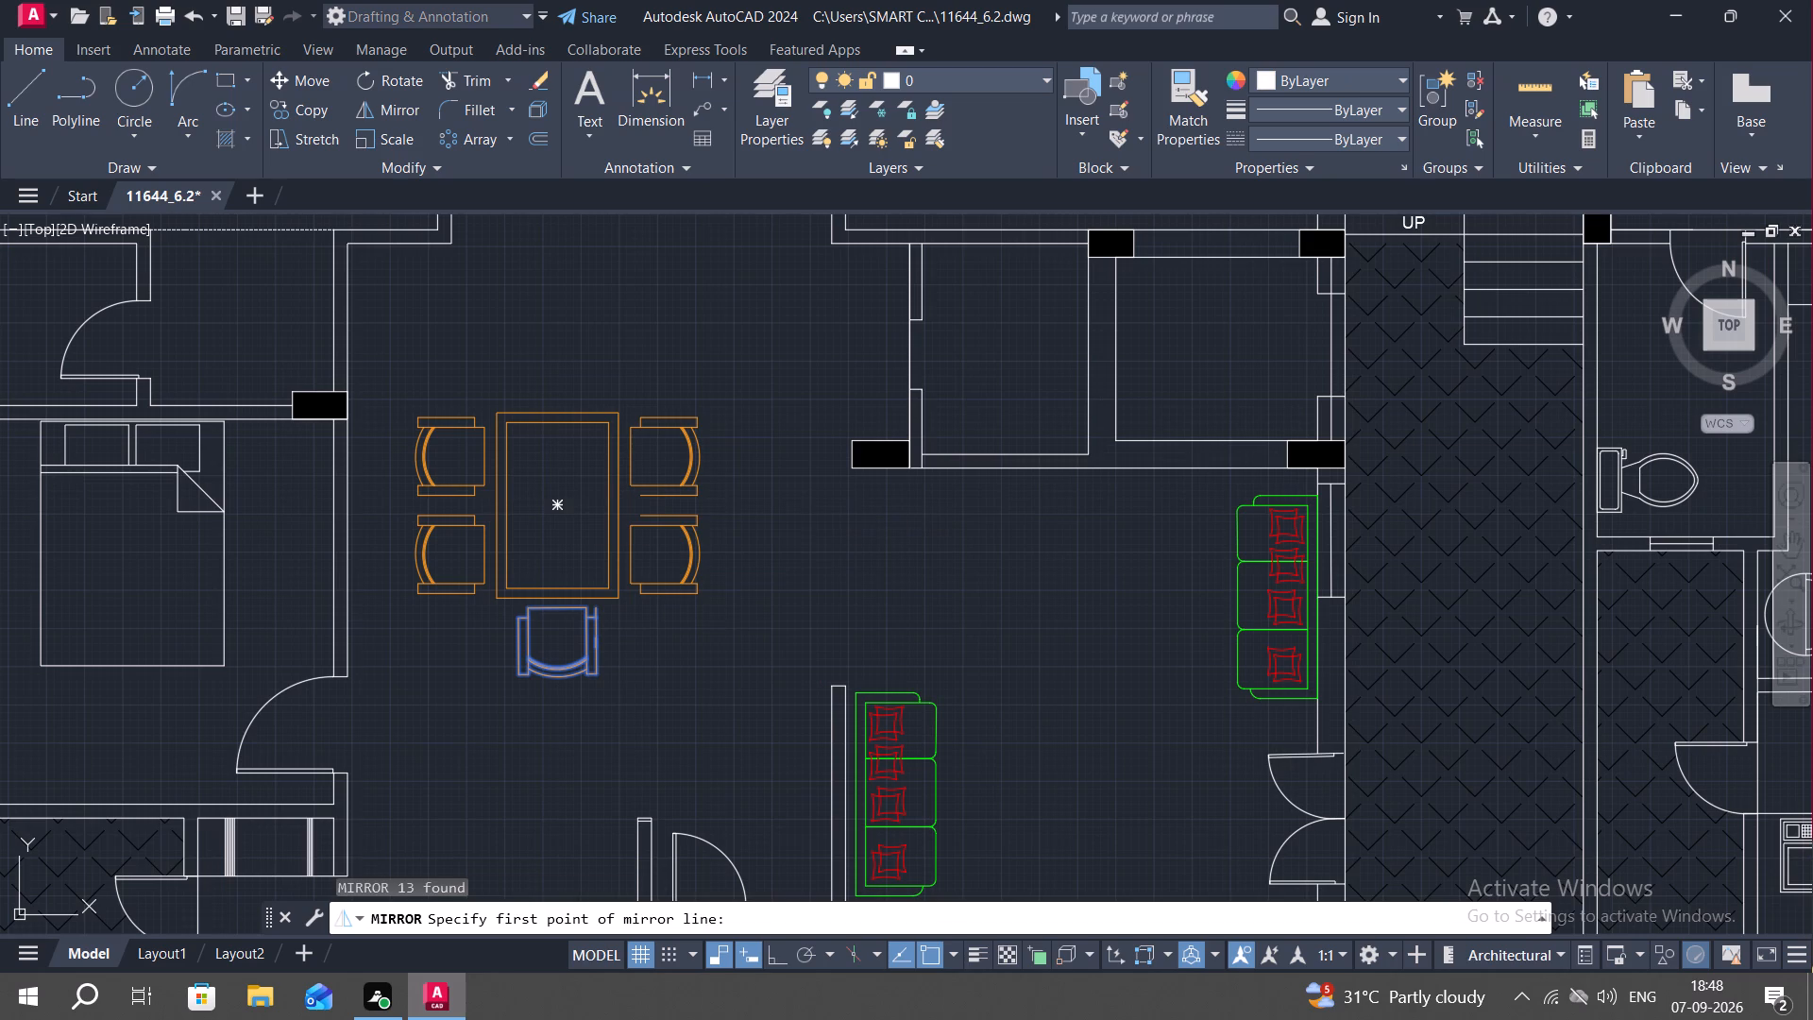
{"action": "left_click", "coordinate": [557, 496]}
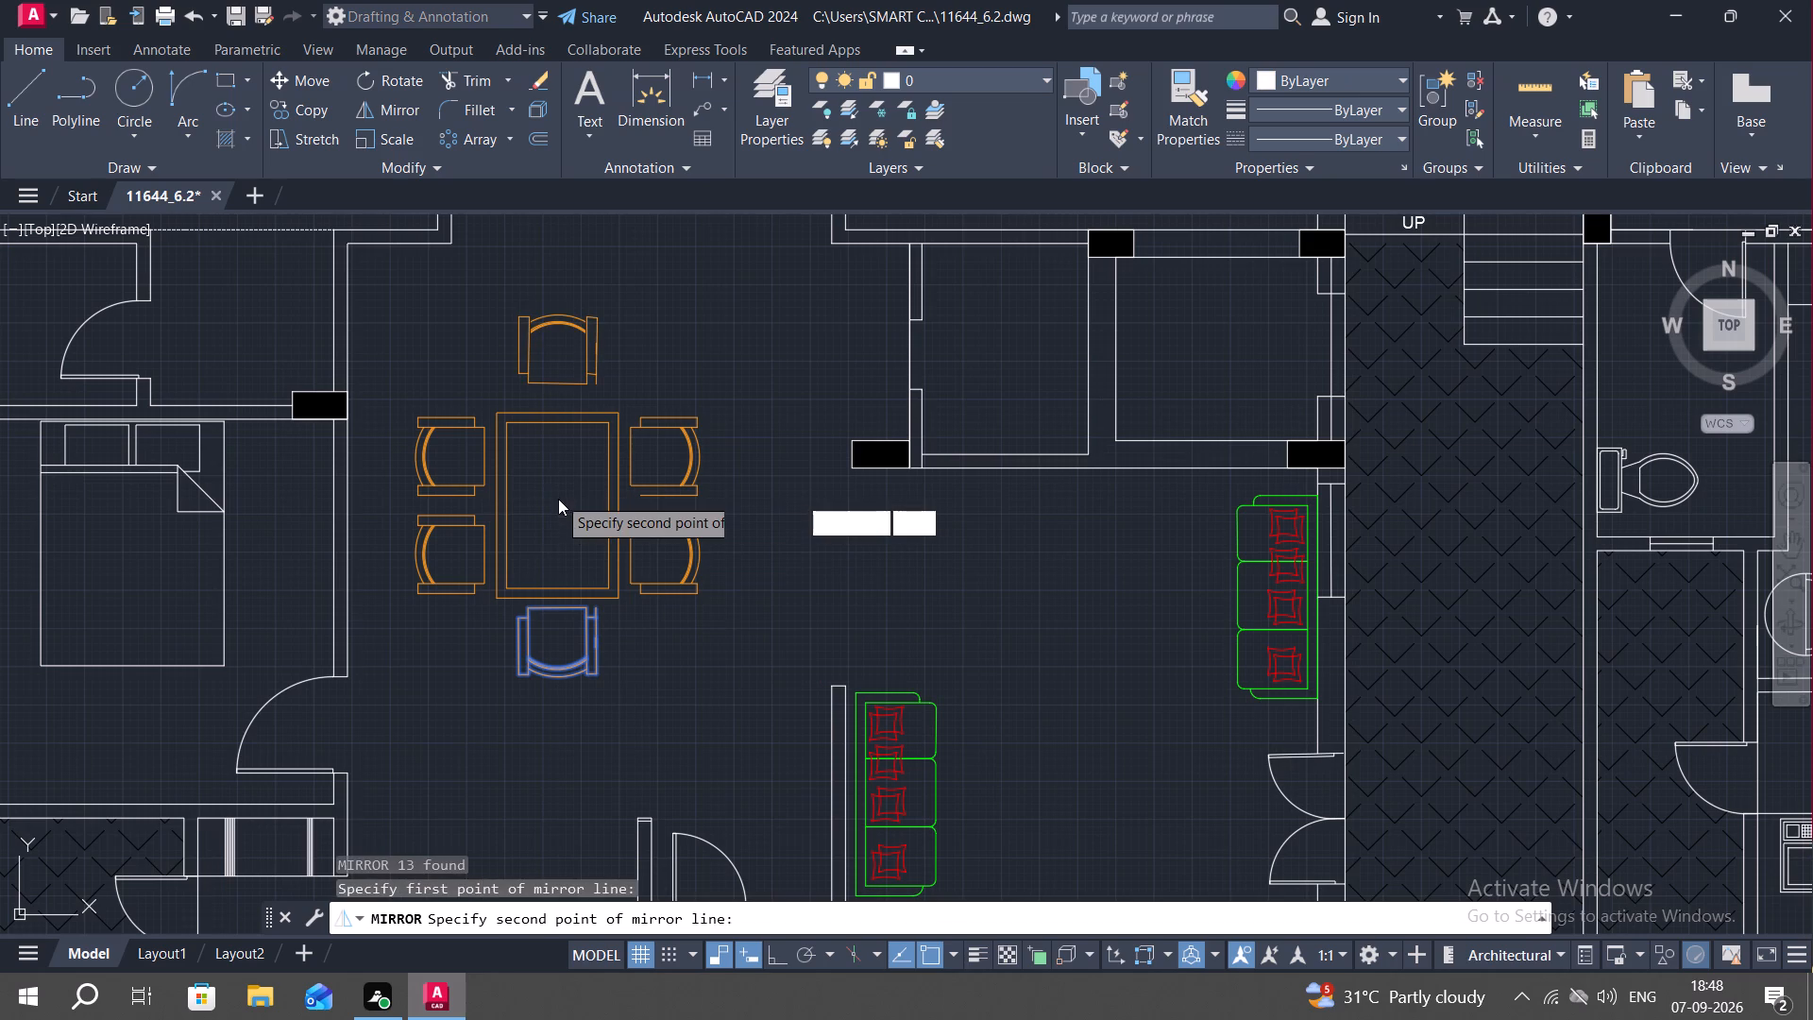
{"action": "left_click_drag", "start_coordinate": [602, 573], "coordinate": [558, 497]}
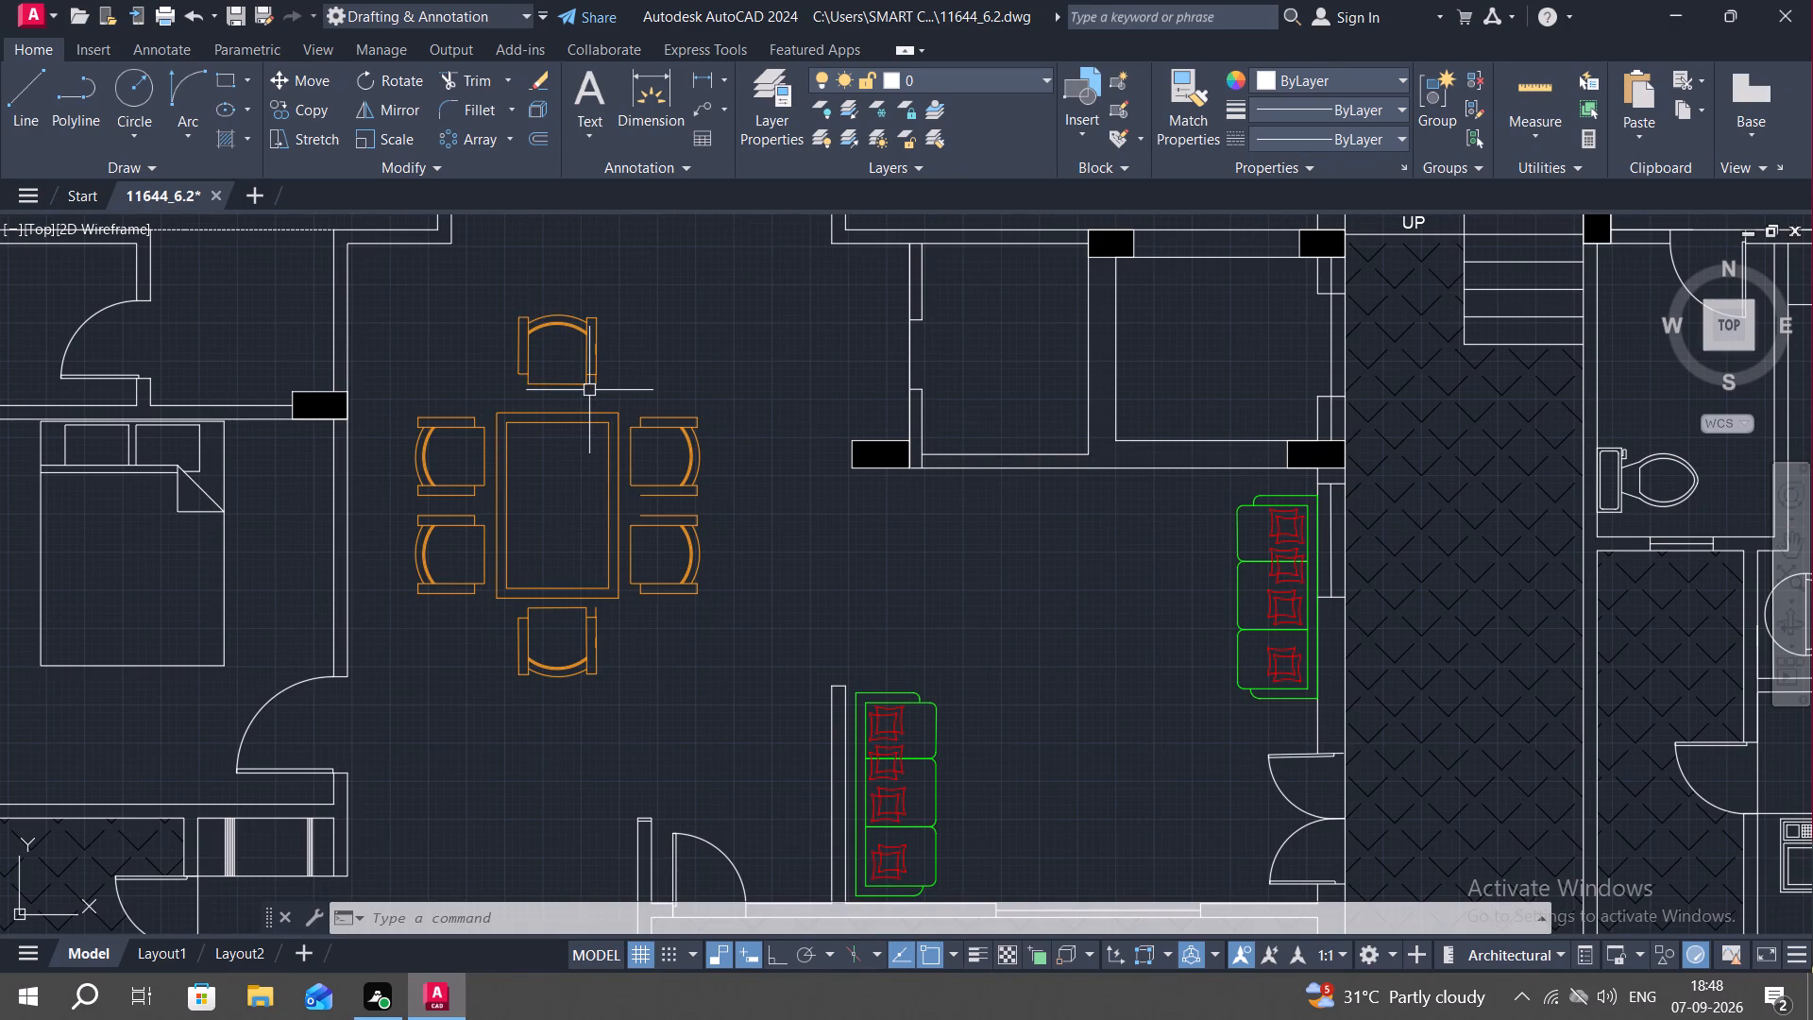
{"action": "key", "text": "Escape"}
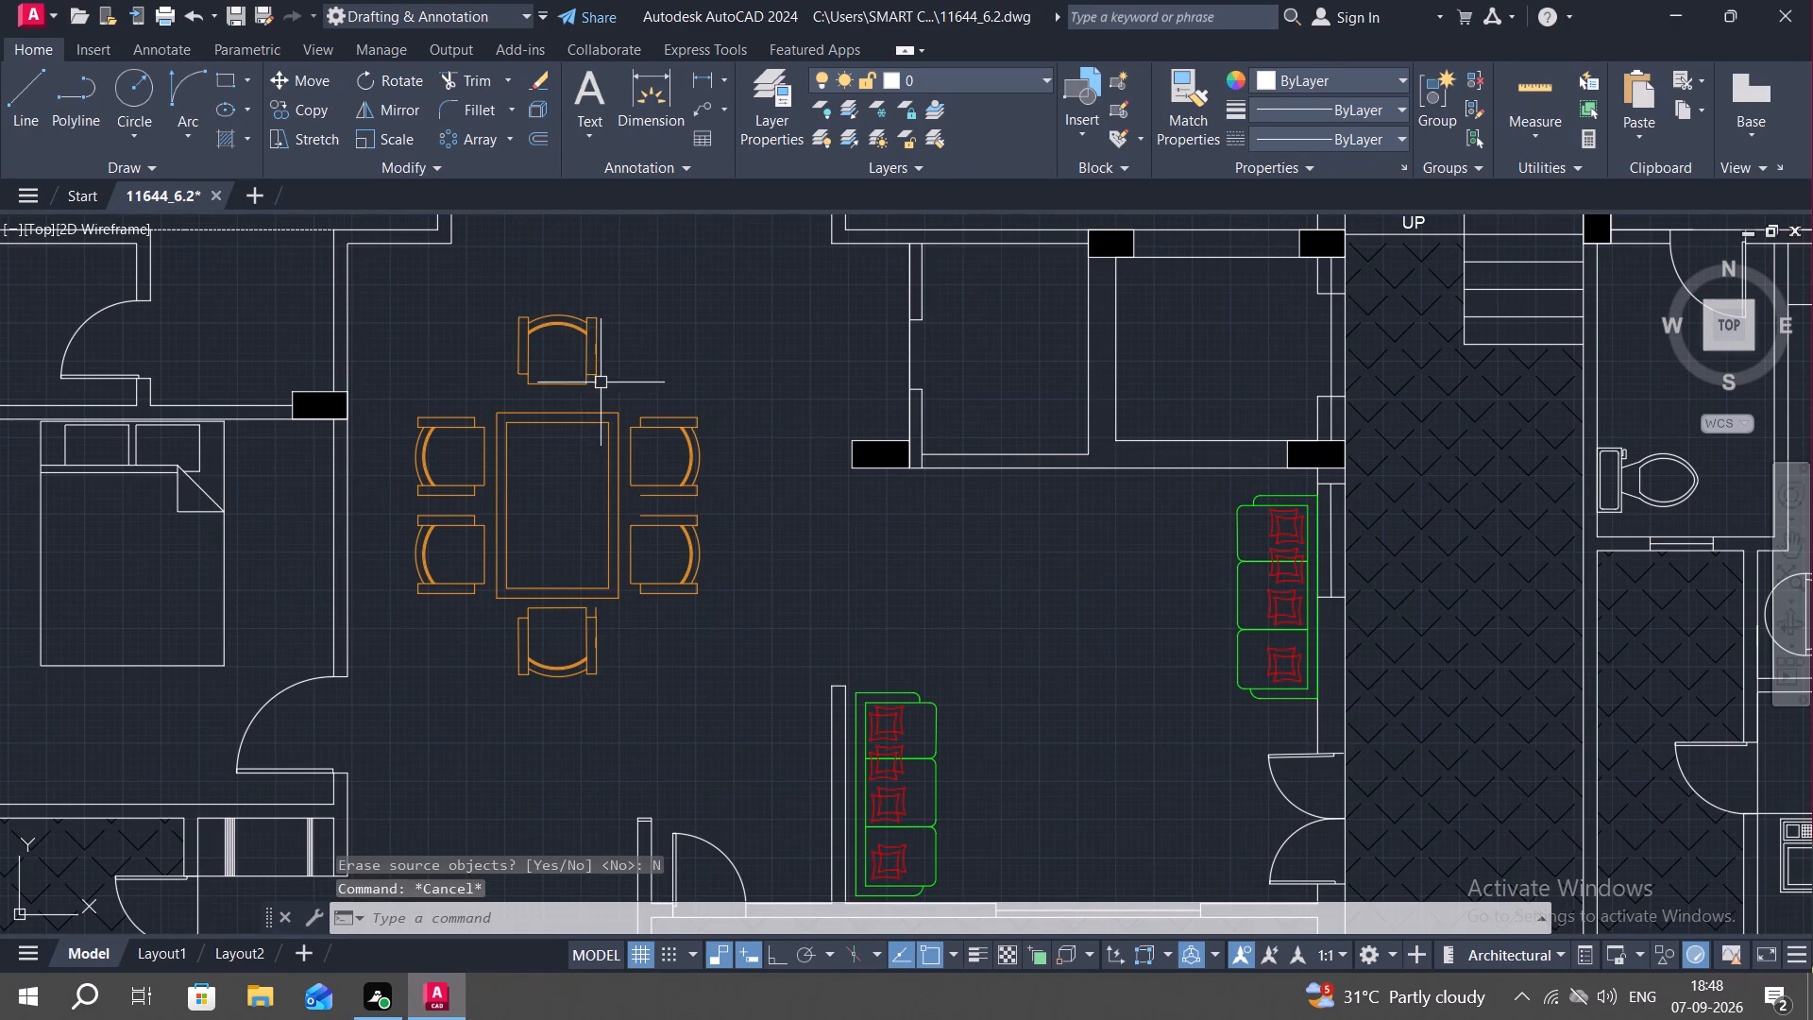
Trim the overhanging line ends and short stray segments from the right armrests of the dining table's two end chairs.
{"action": "scroll", "coordinate": [603, 382], "scroll_direction": "up", "scroll_amount": 2}
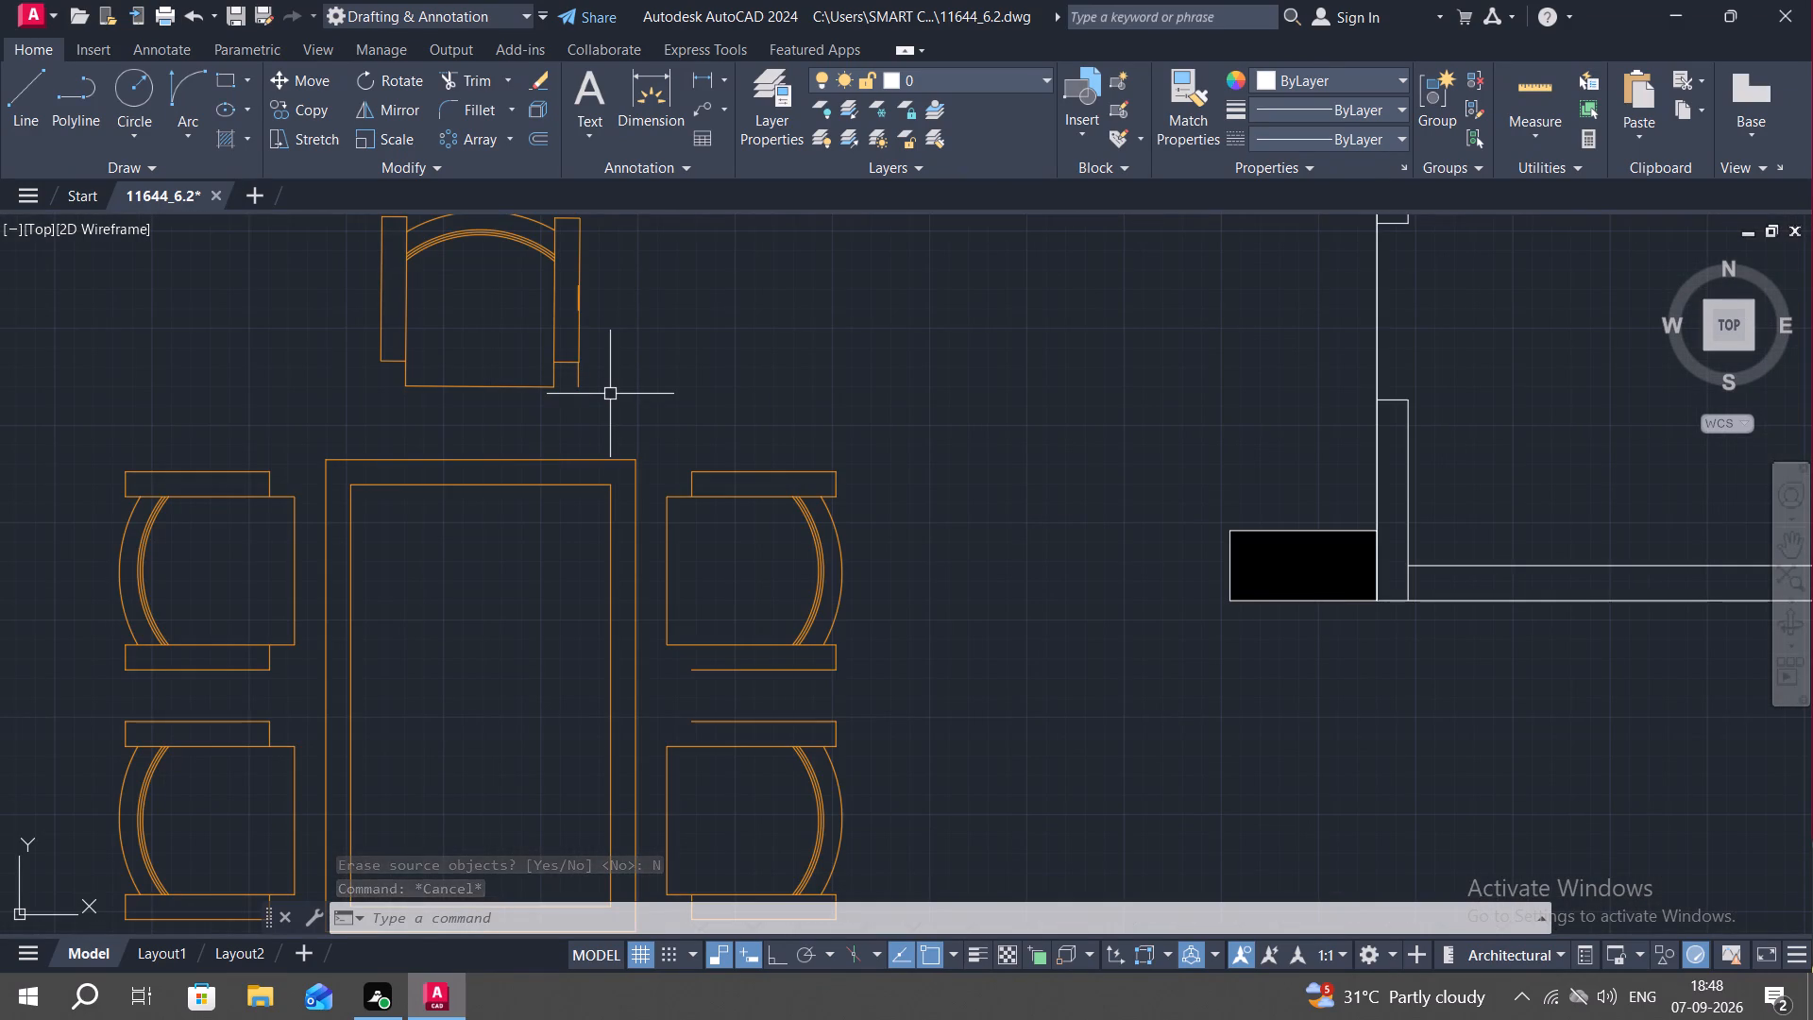
{"action": "type", "text": "TR"}
{"action": "key", "text": "space"}
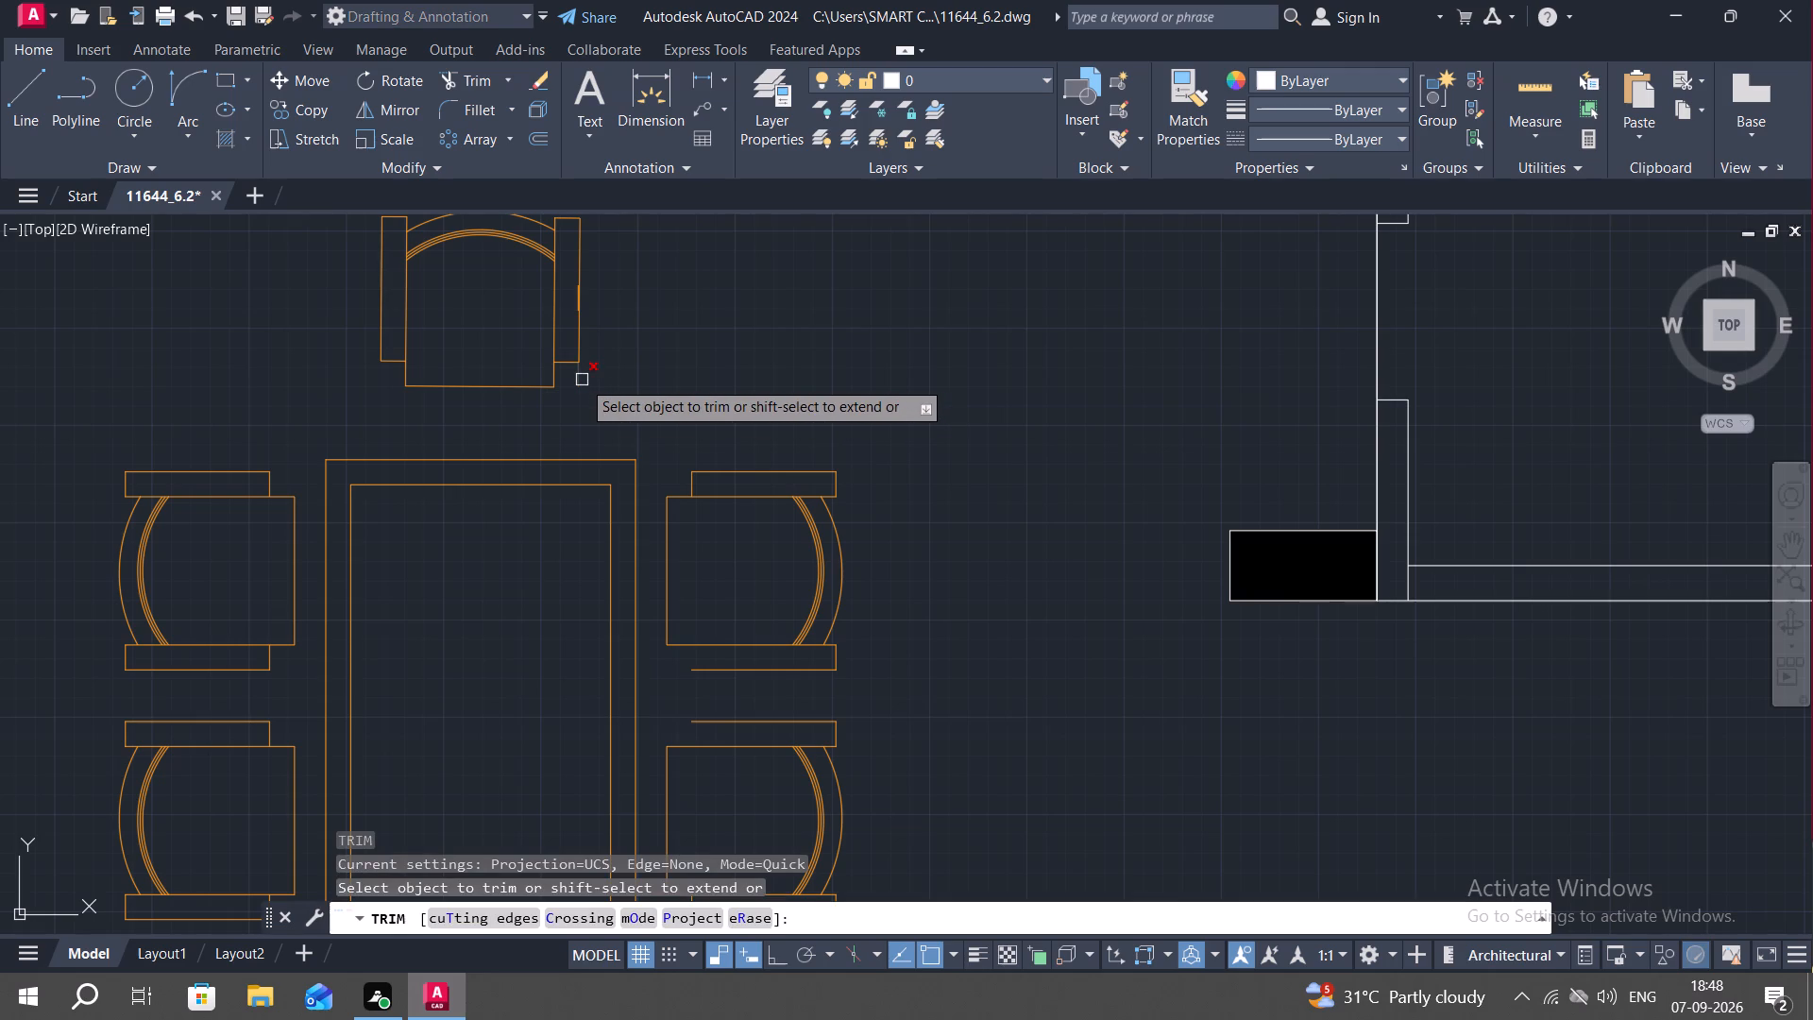
{"action": "left_click", "coordinate": [582, 380]}
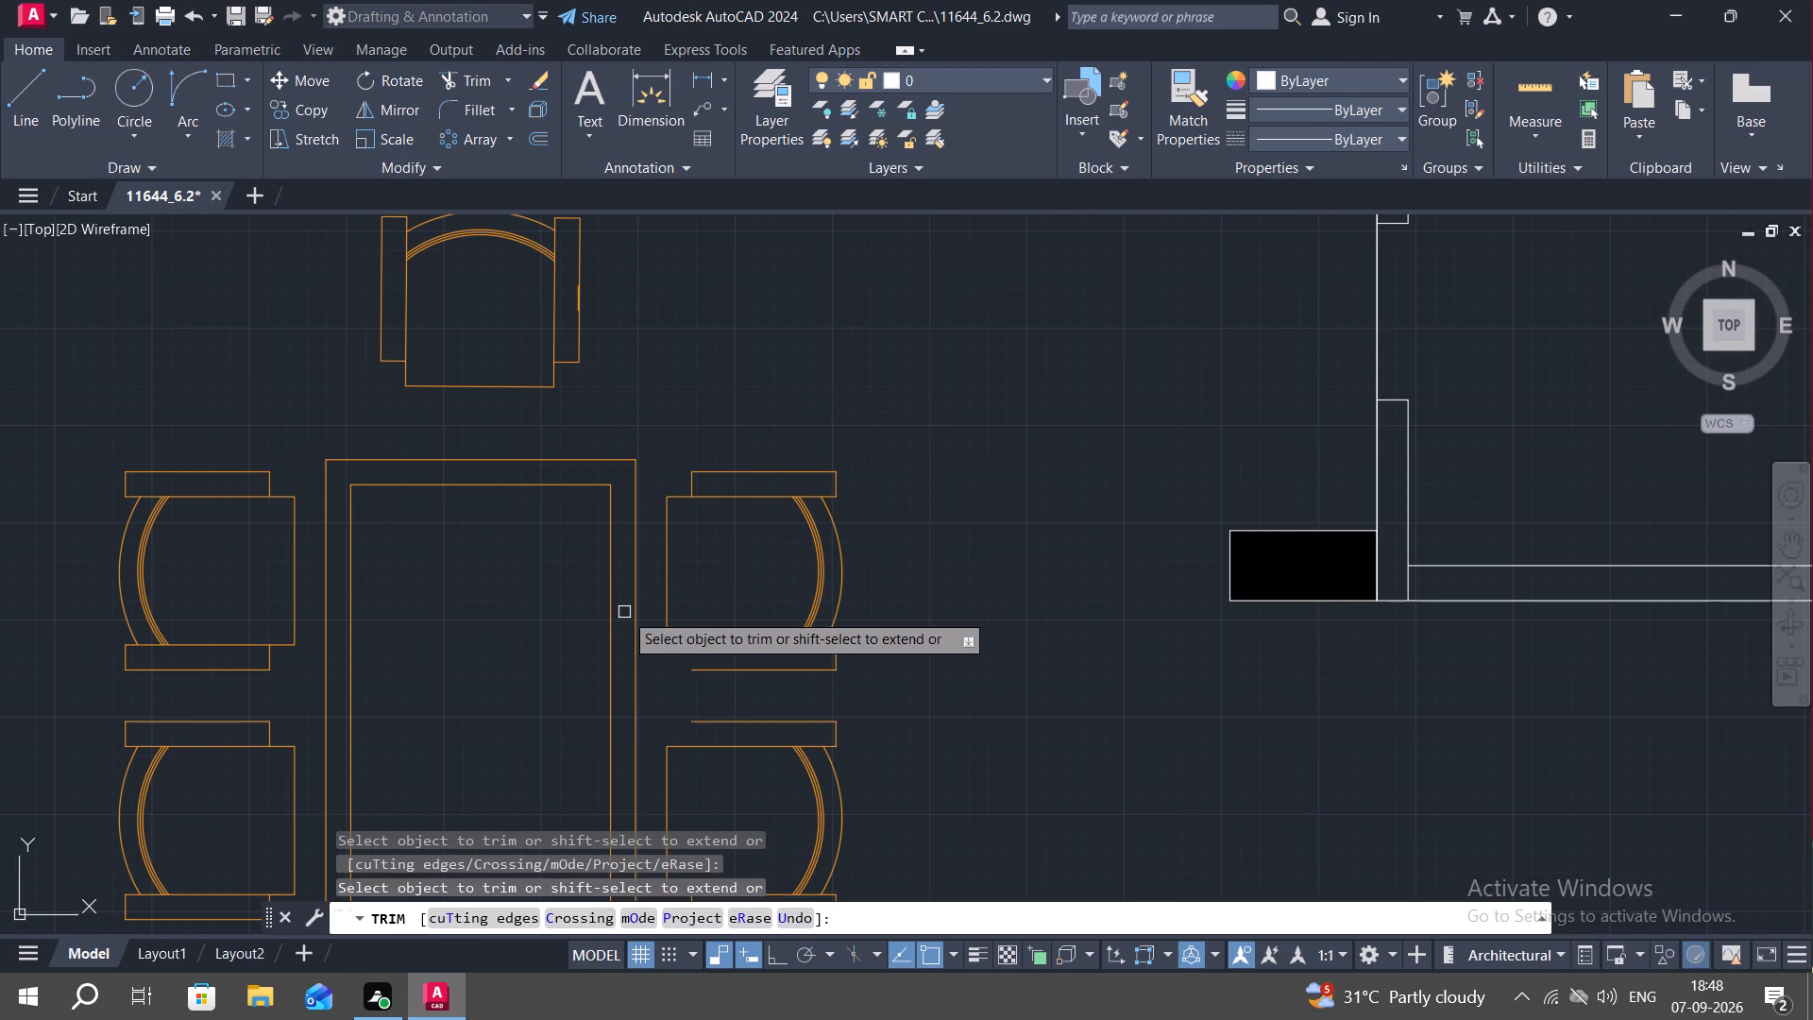
{"action": "middle_click_drag", "start_coordinate": [538, 624], "coordinate": [553, 508]}
{"action": "middle_click_drag", "start_coordinate": [536, 727], "coordinate": [559, 395]}
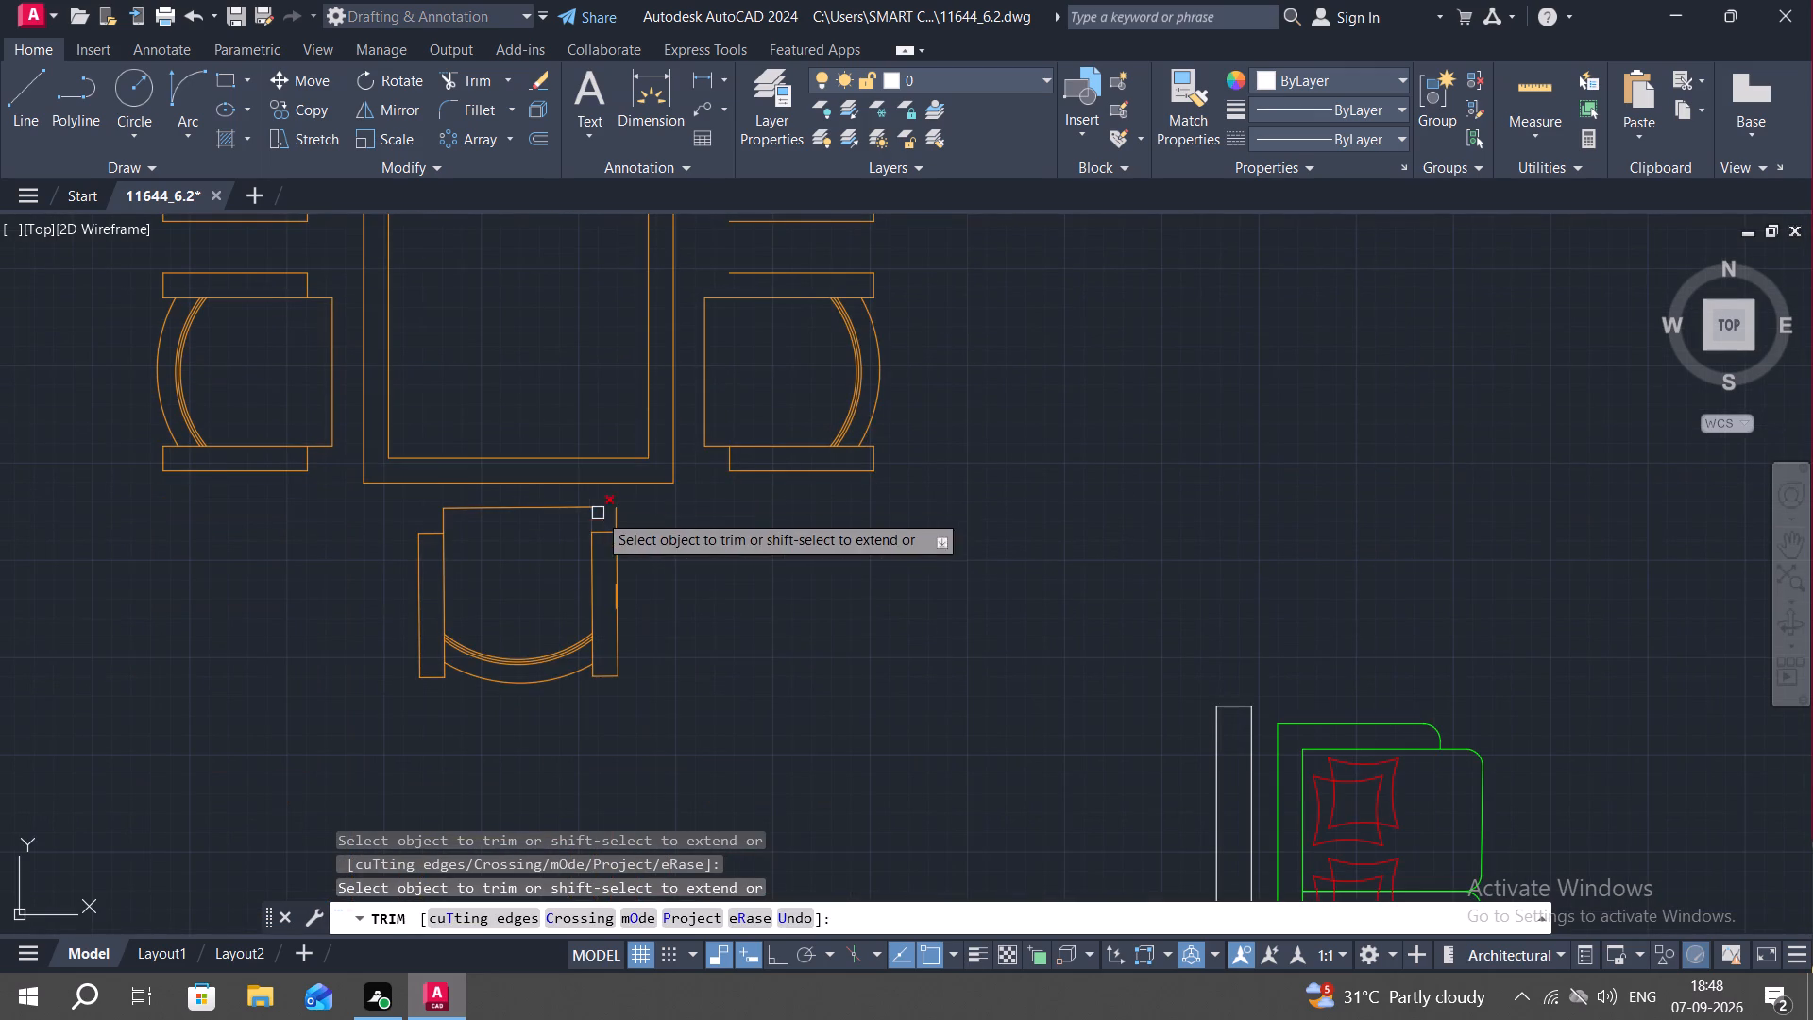
{"action": "left_click", "coordinate": [619, 519]}
{"action": "scroll", "coordinate": [615, 591], "scroll_direction": "up", "scroll_amount": 2}
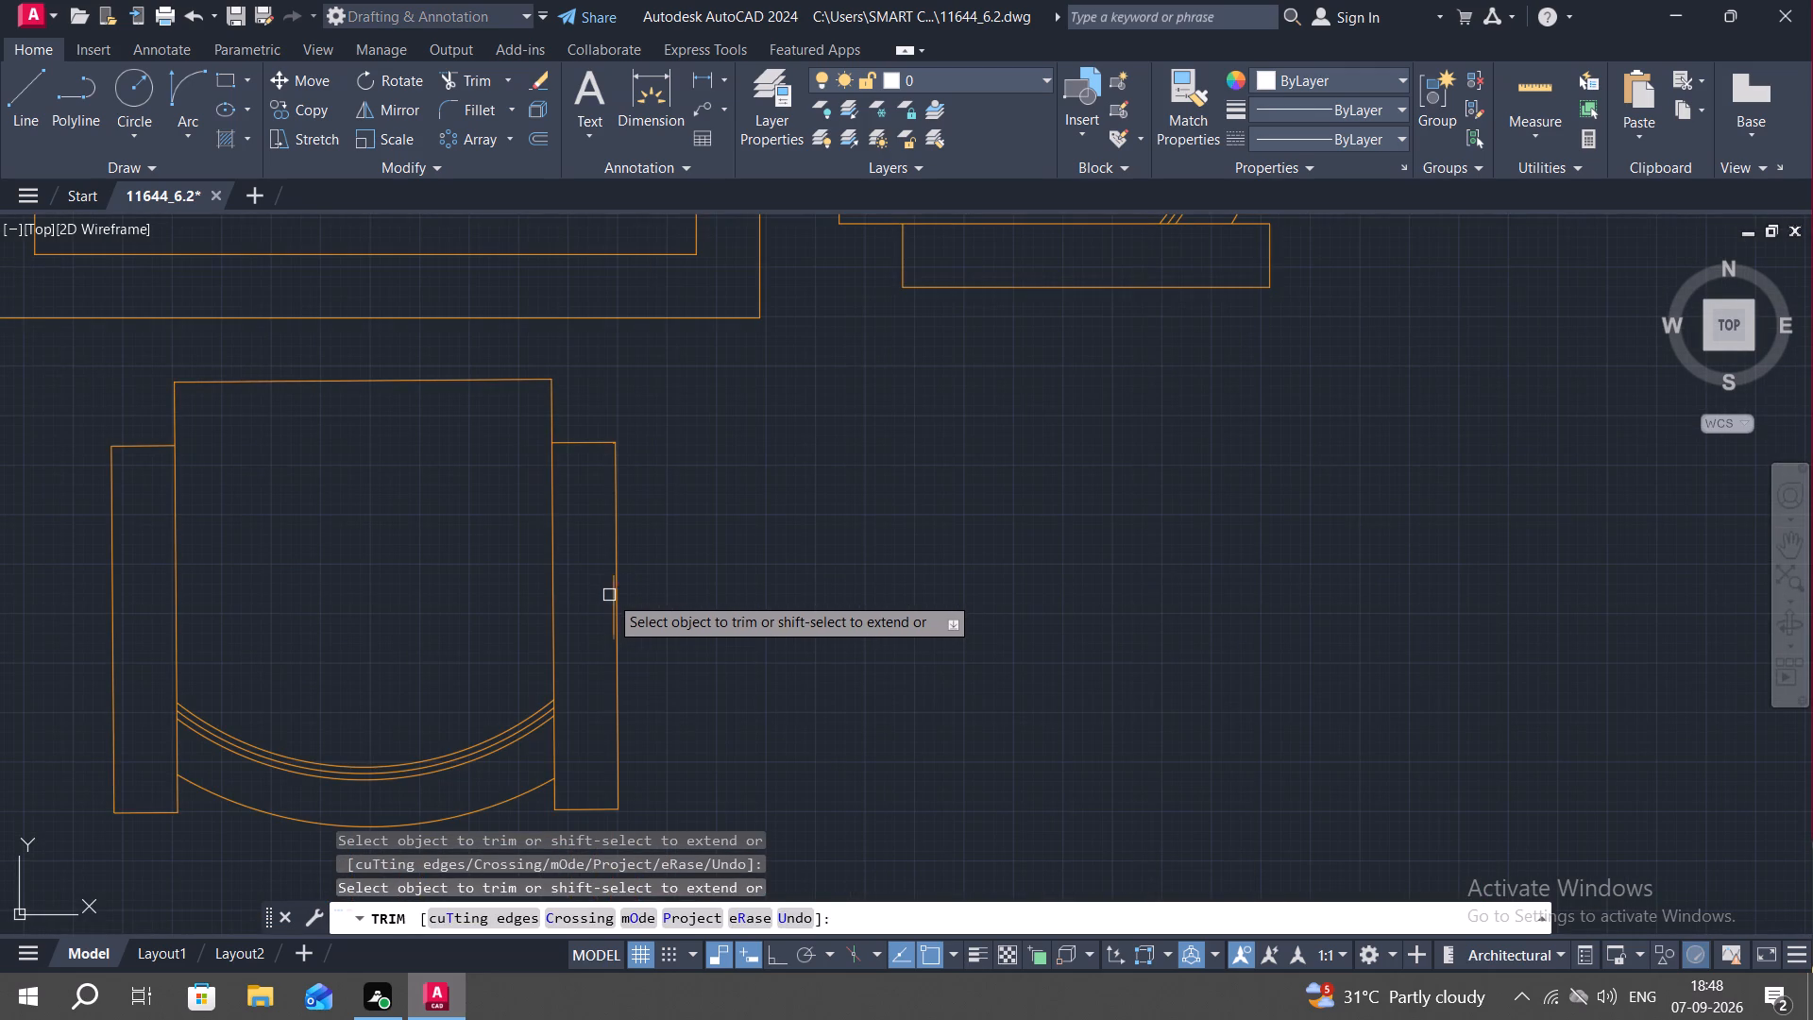
{"action": "scroll", "coordinate": [609, 595], "scroll_direction": "up", "scroll_amount": 1}
{"action": "left_click", "coordinate": [609, 595]}
{"action": "scroll", "coordinate": [550, 572], "scroll_direction": "down", "scroll_amount": 1}
{"action": "scroll", "coordinate": [326, 526], "scroll_direction": "down", "scroll_amount": 2}
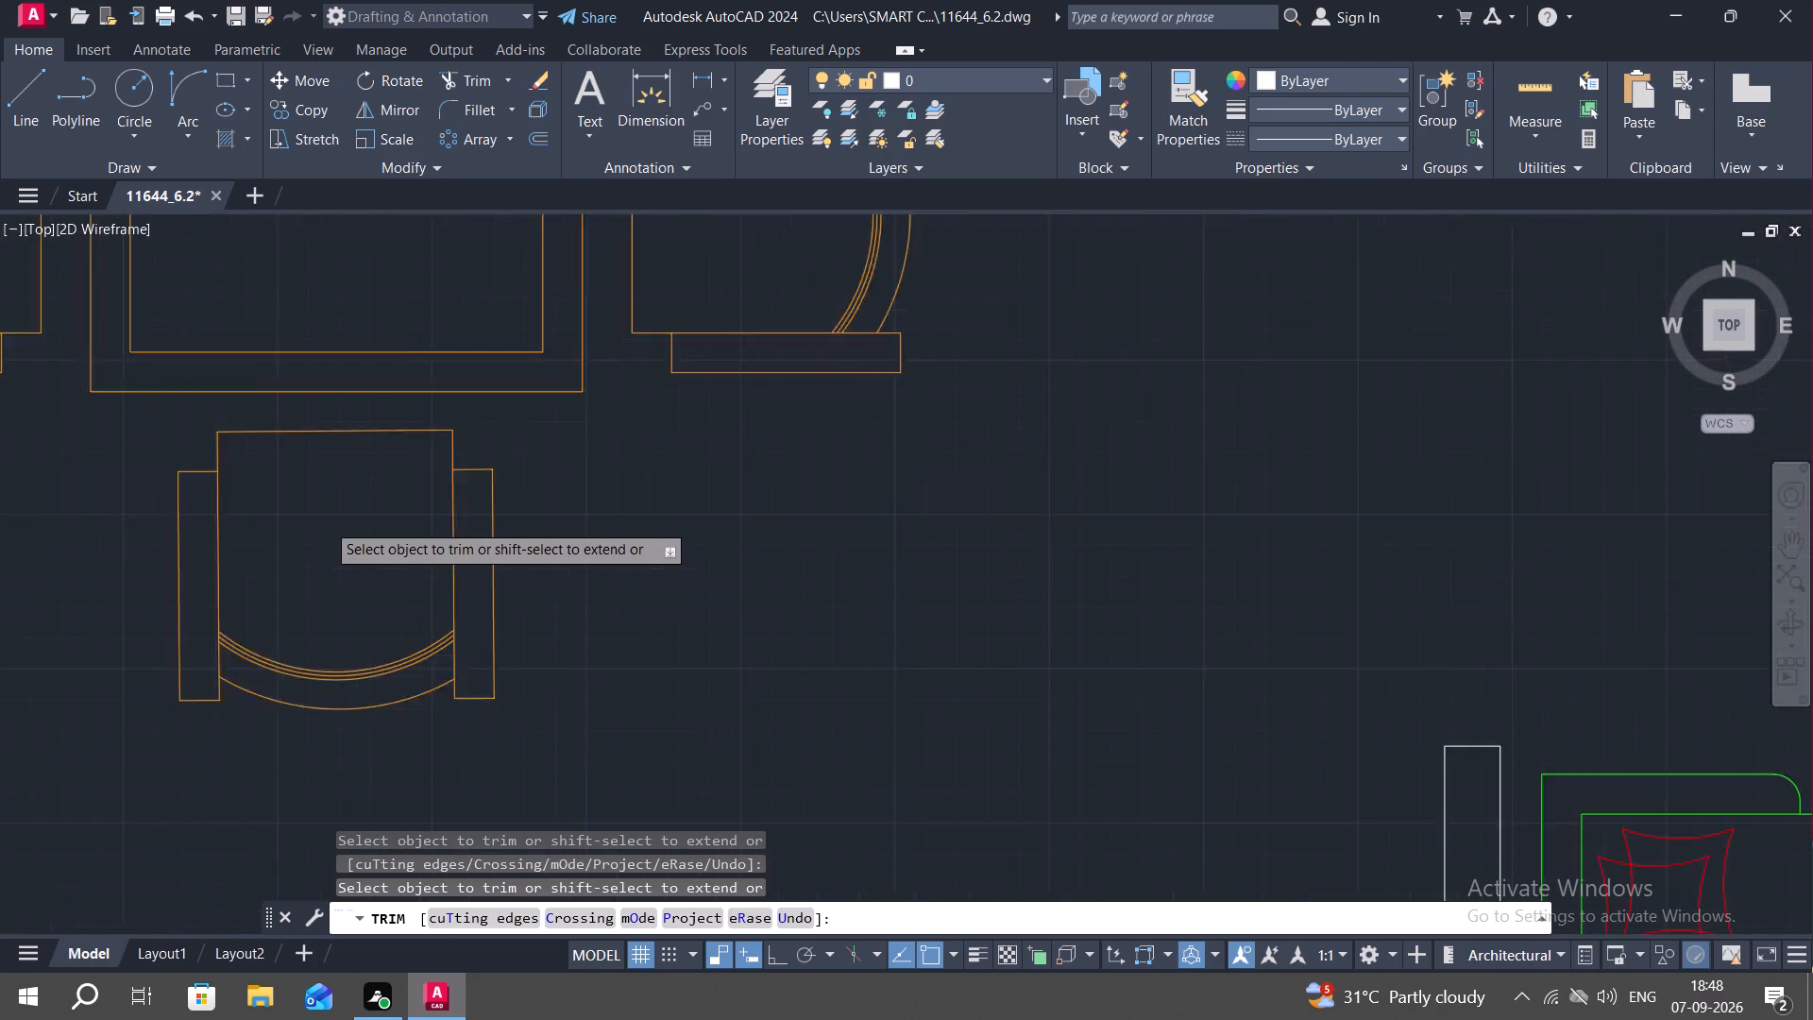
{"action": "middle_click_drag", "start_coordinate": [345, 503], "coordinate": [437, 826]}
{"action": "middle_click_drag", "start_coordinate": [392, 252], "coordinate": [553, 788]}
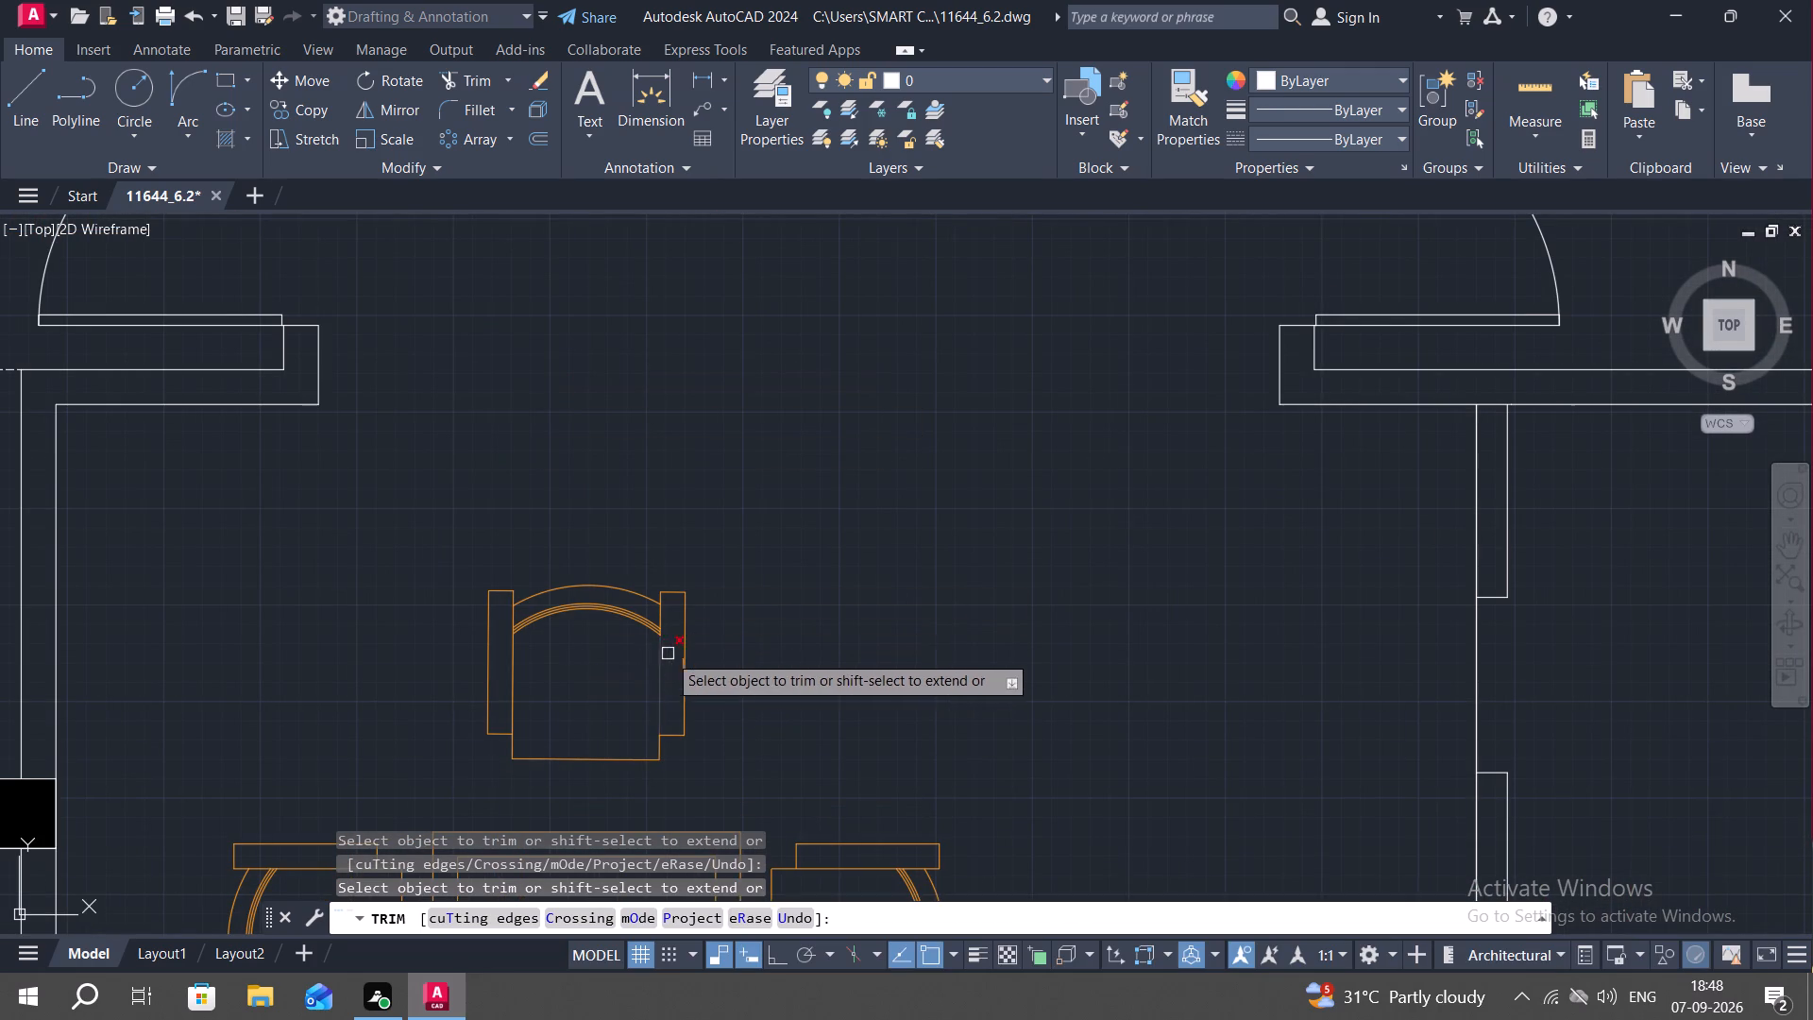
{"action": "scroll", "coordinate": [671, 654], "scroll_direction": "up", "scroll_amount": 5}
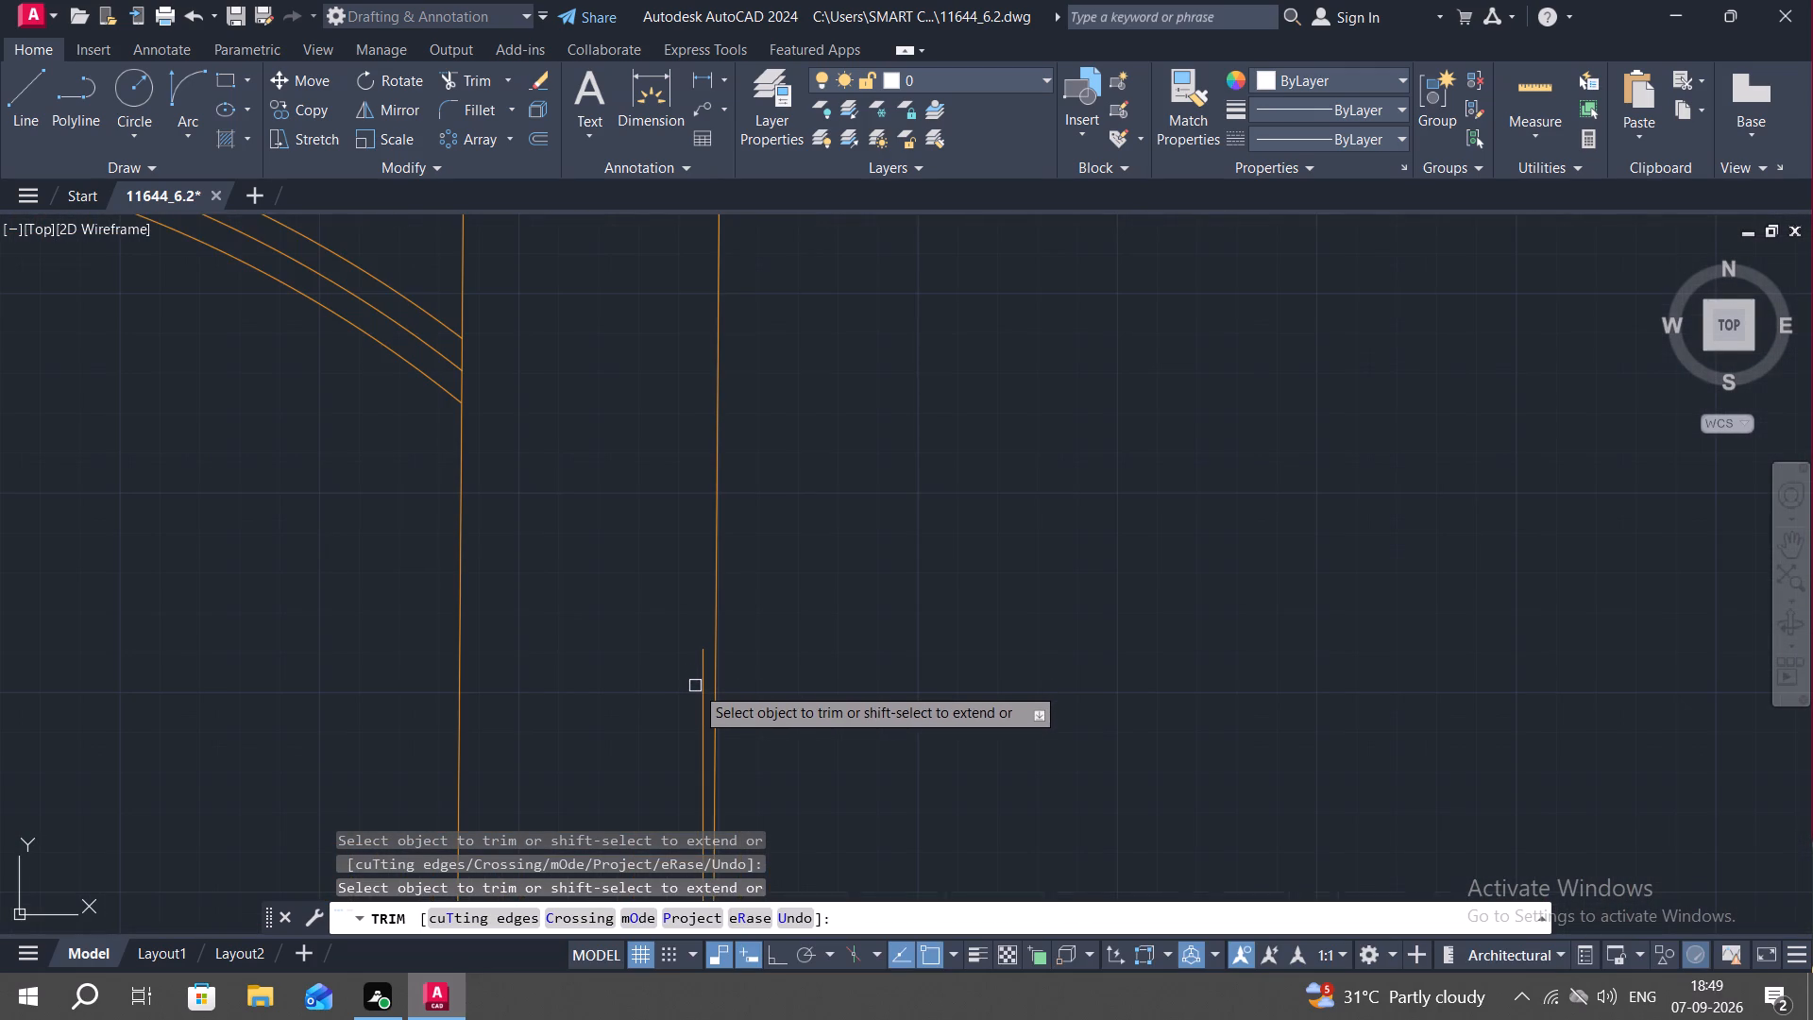
{"action": "left_click", "coordinate": [700, 693]}
{"action": "key", "text": "Escape"}
Add a horizontal linear dimension for the setback between the building's right outer wall and the right plot boundary.
{"action": "scroll", "coordinate": [617, 679], "scroll_direction": "down", "scroll_amount": 4}
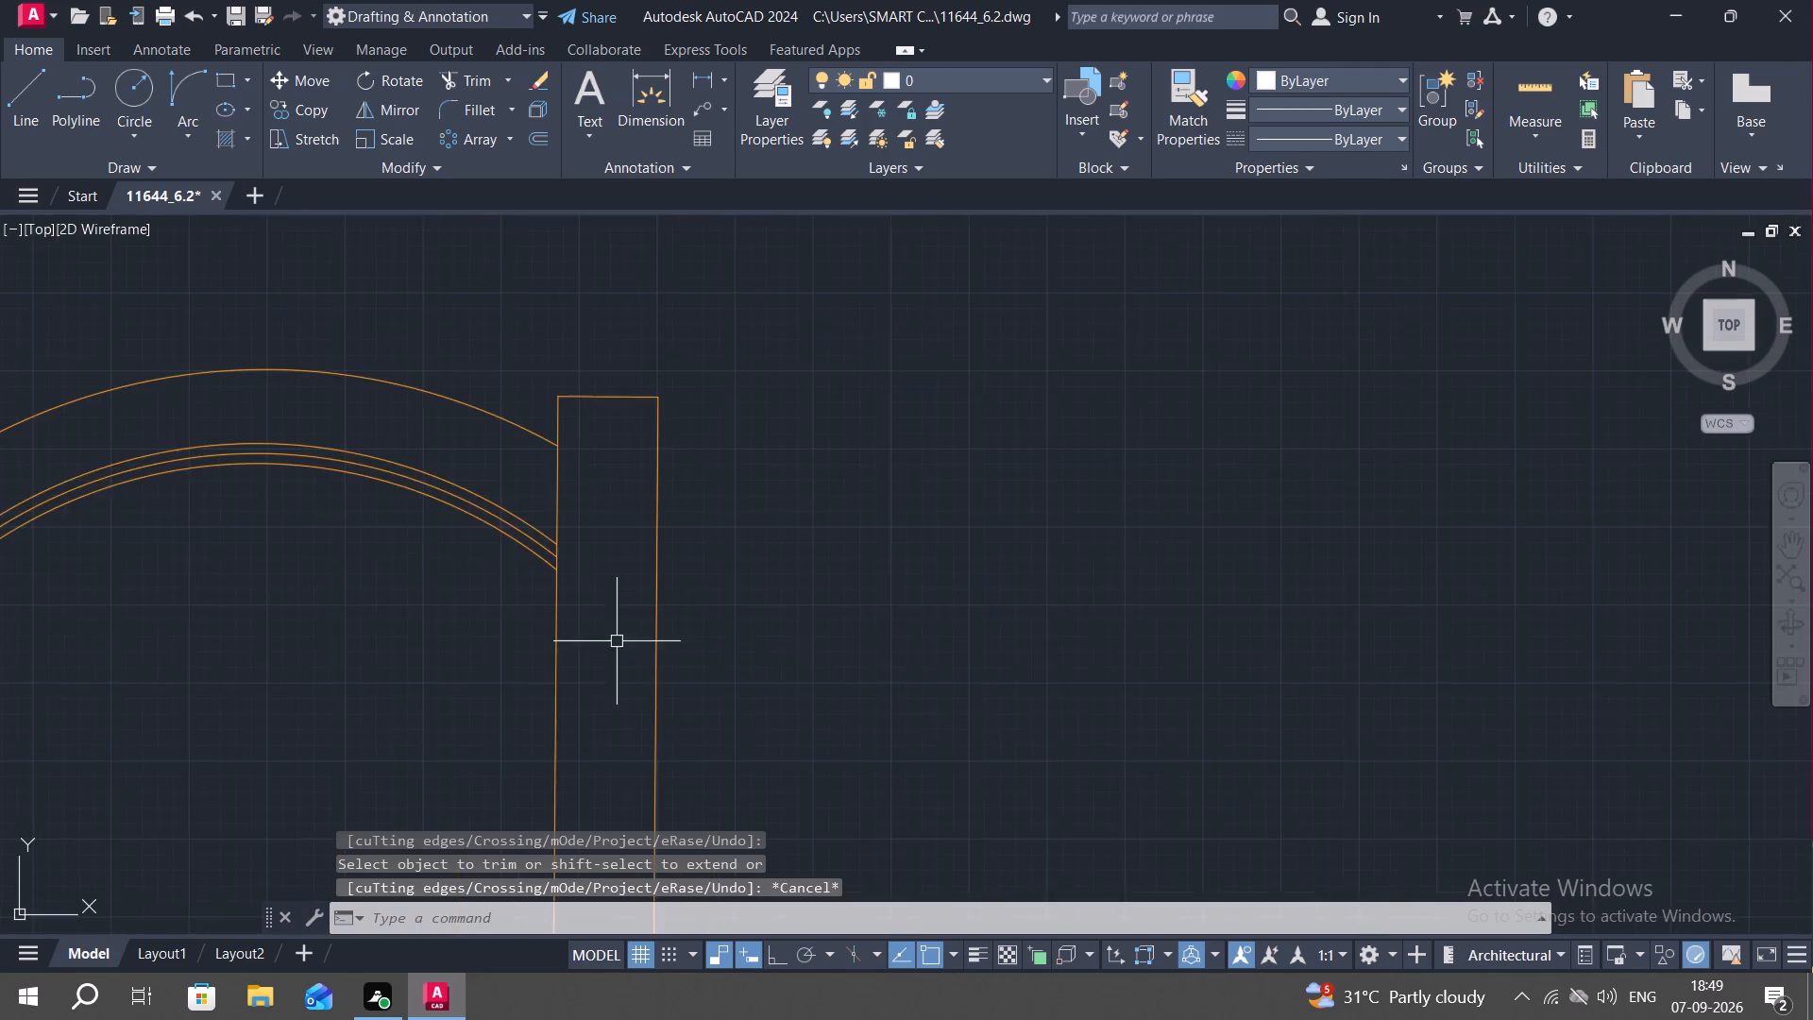
{"action": "scroll", "coordinate": [617, 641], "scroll_direction": "down", "scroll_amount": 2}
{"action": "scroll", "coordinate": [795, 575], "scroll_direction": "down", "scroll_amount": 2}
{"action": "middle_click_drag", "start_coordinate": [824, 589], "coordinate": [827, 537]}
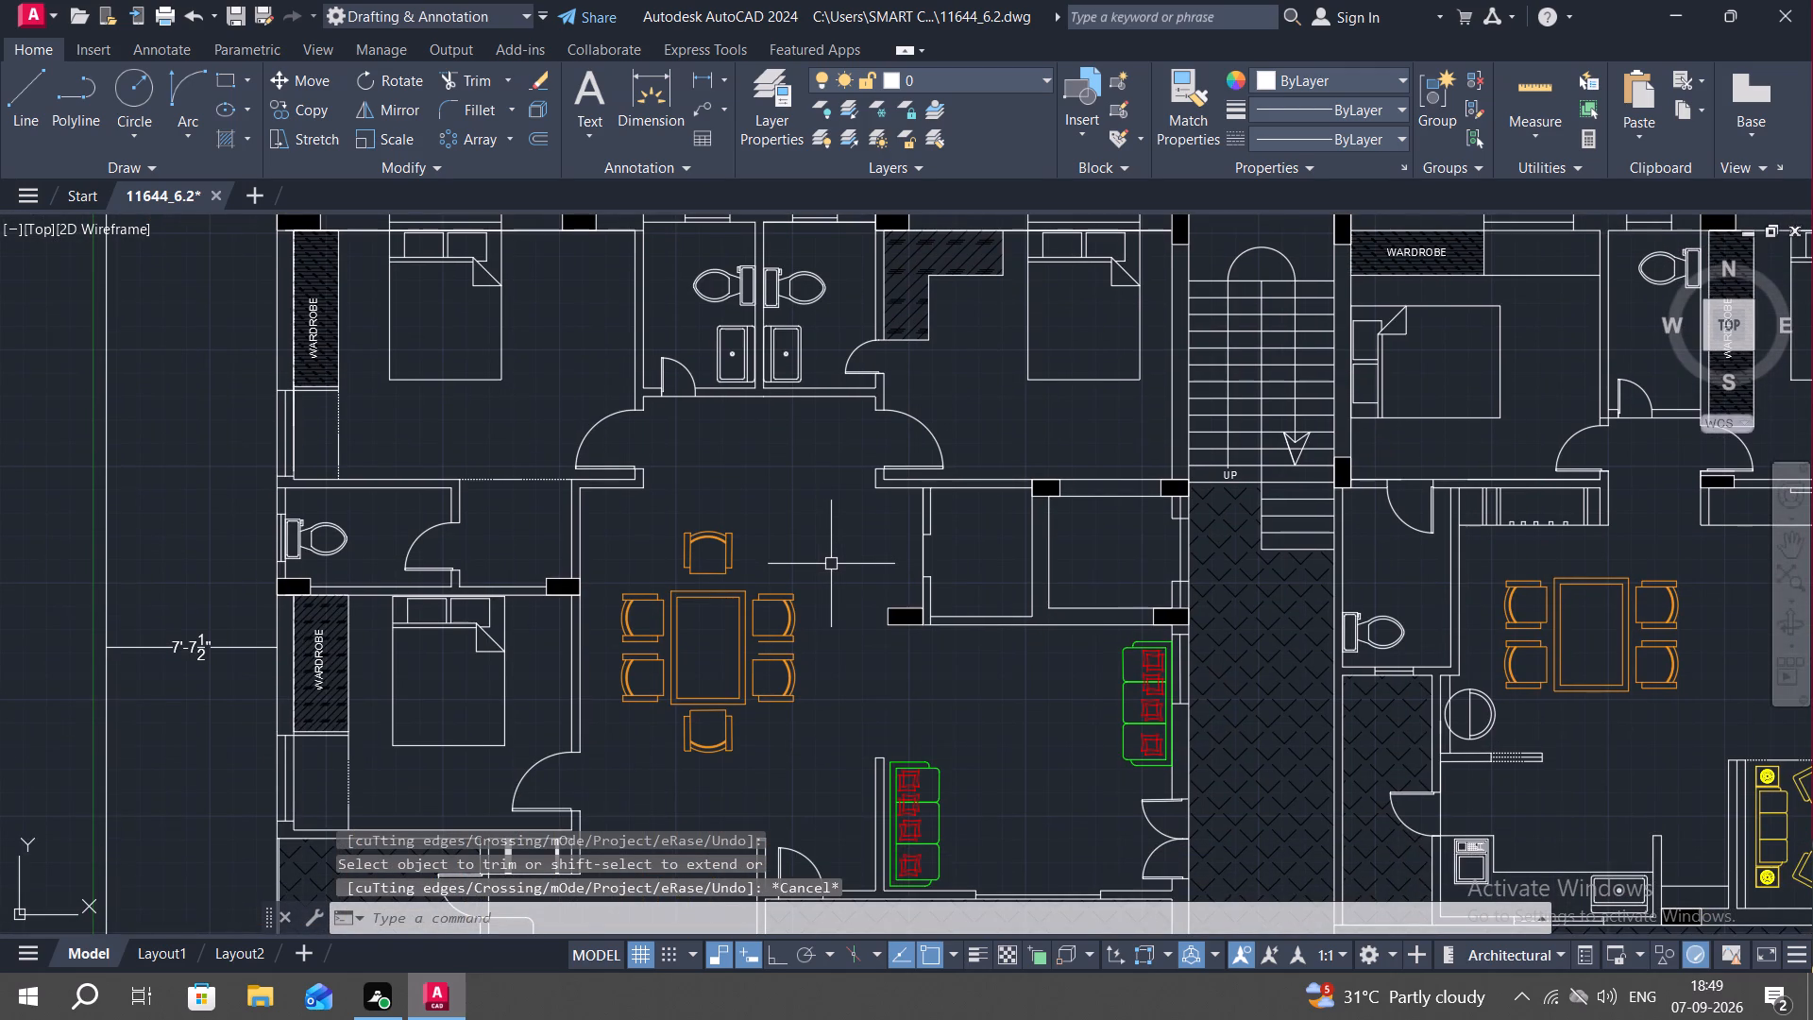
{"action": "scroll", "coordinate": [831, 623], "scroll_direction": "down", "scroll_amount": 1}
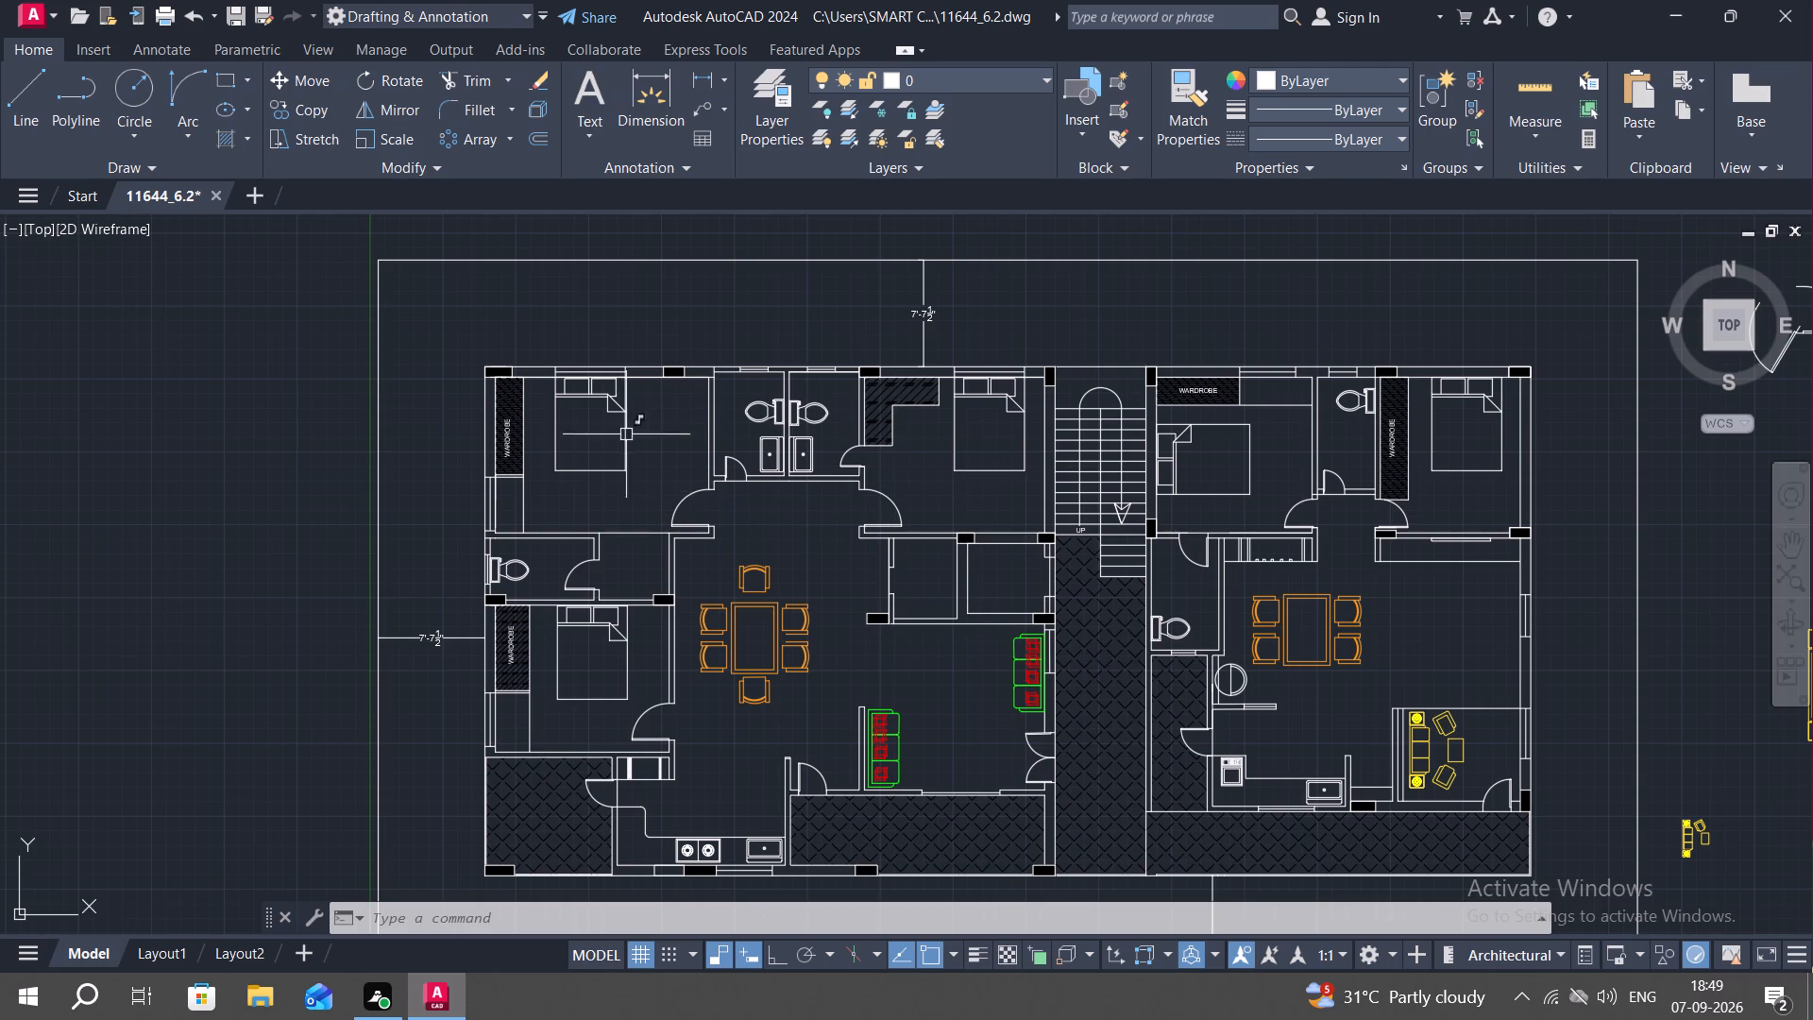
{"action": "middle_click_drag", "start_coordinate": [628, 467], "coordinate": [628, 321]}
{"action": "middle_click_drag", "start_coordinate": [1564, 517], "coordinate": [1492, 531]}
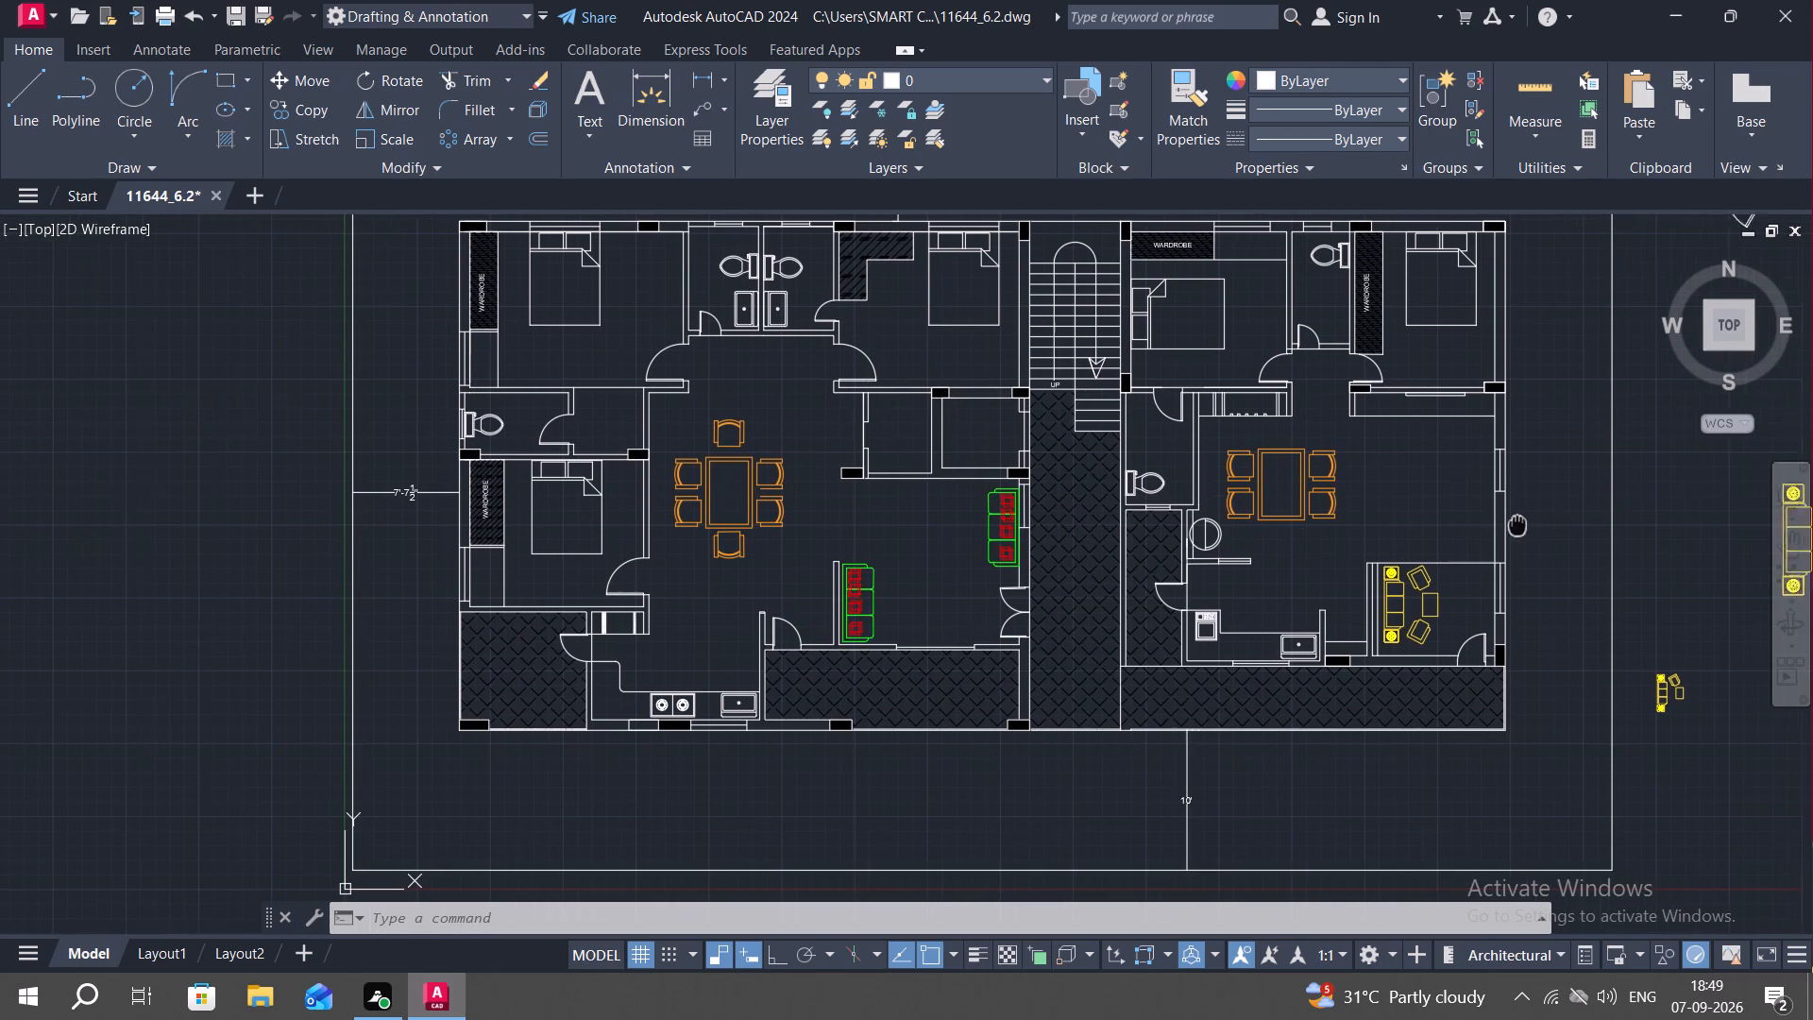
{"action": "middle_click_drag", "start_coordinate": [1492, 531], "coordinate": [1312, 556]}
{"action": "left_click", "coordinate": [698, 74]}
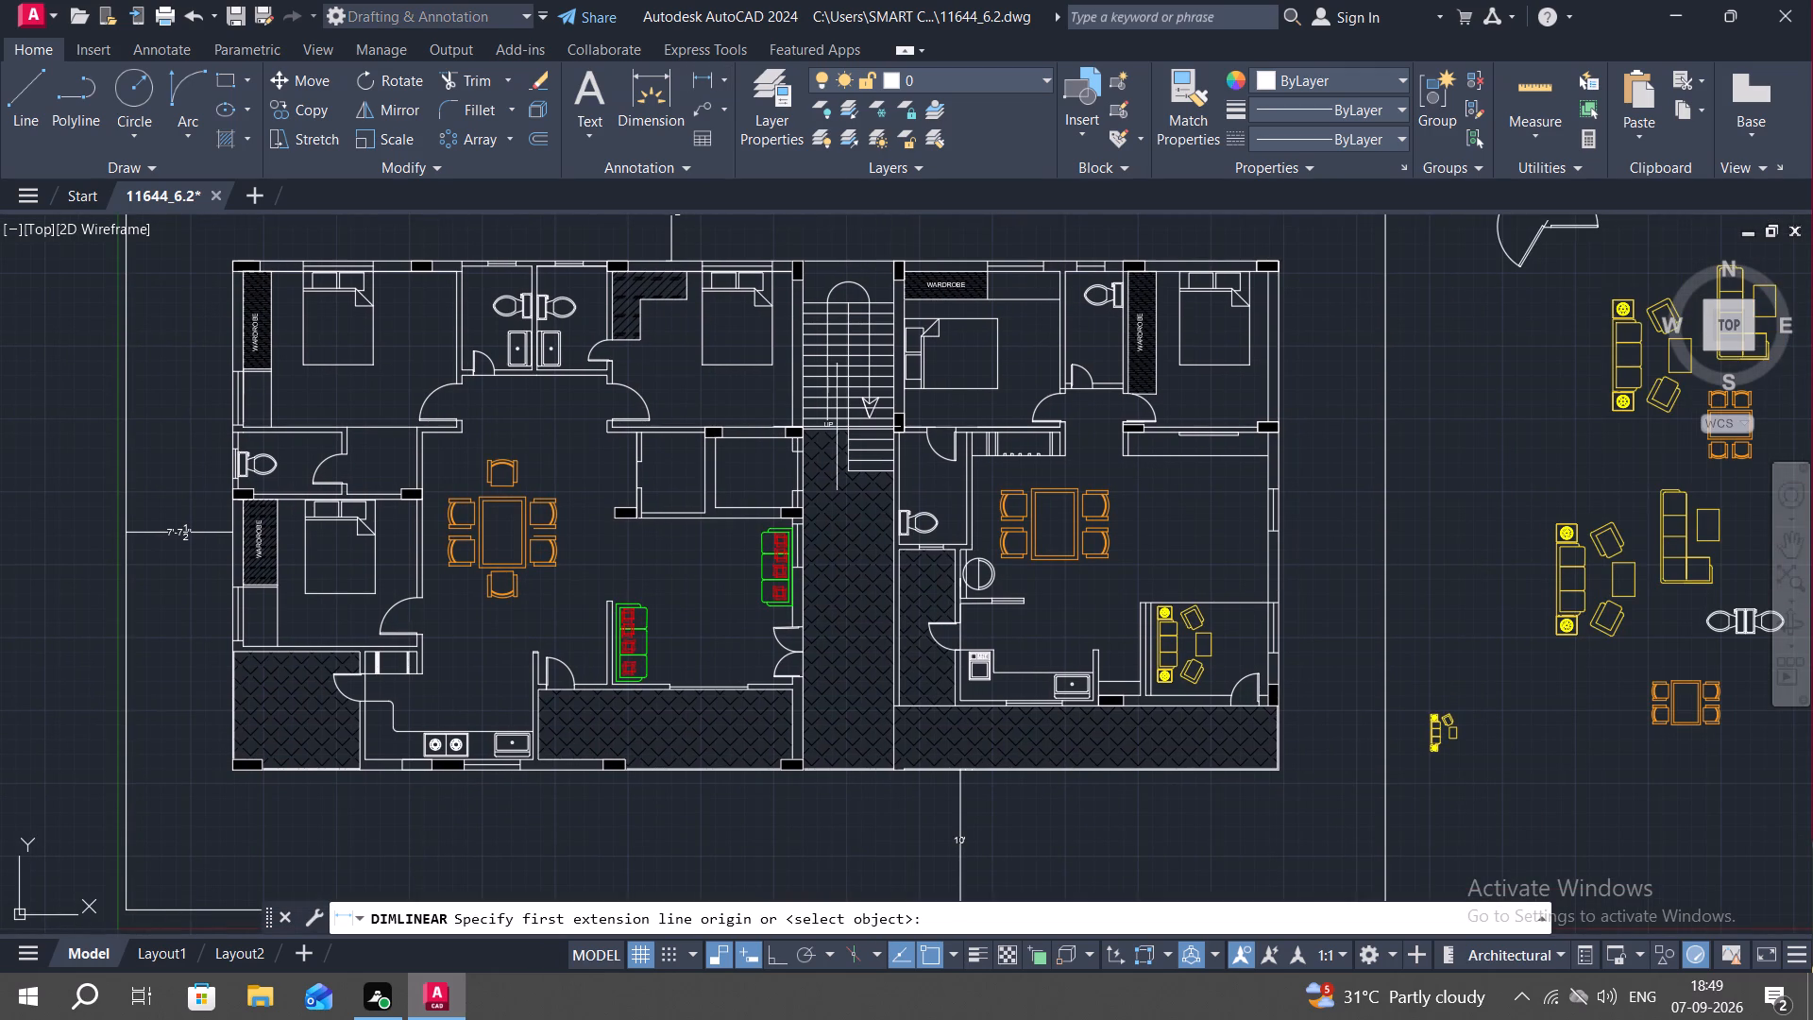
{"action": "left_click", "coordinate": [1279, 565]}
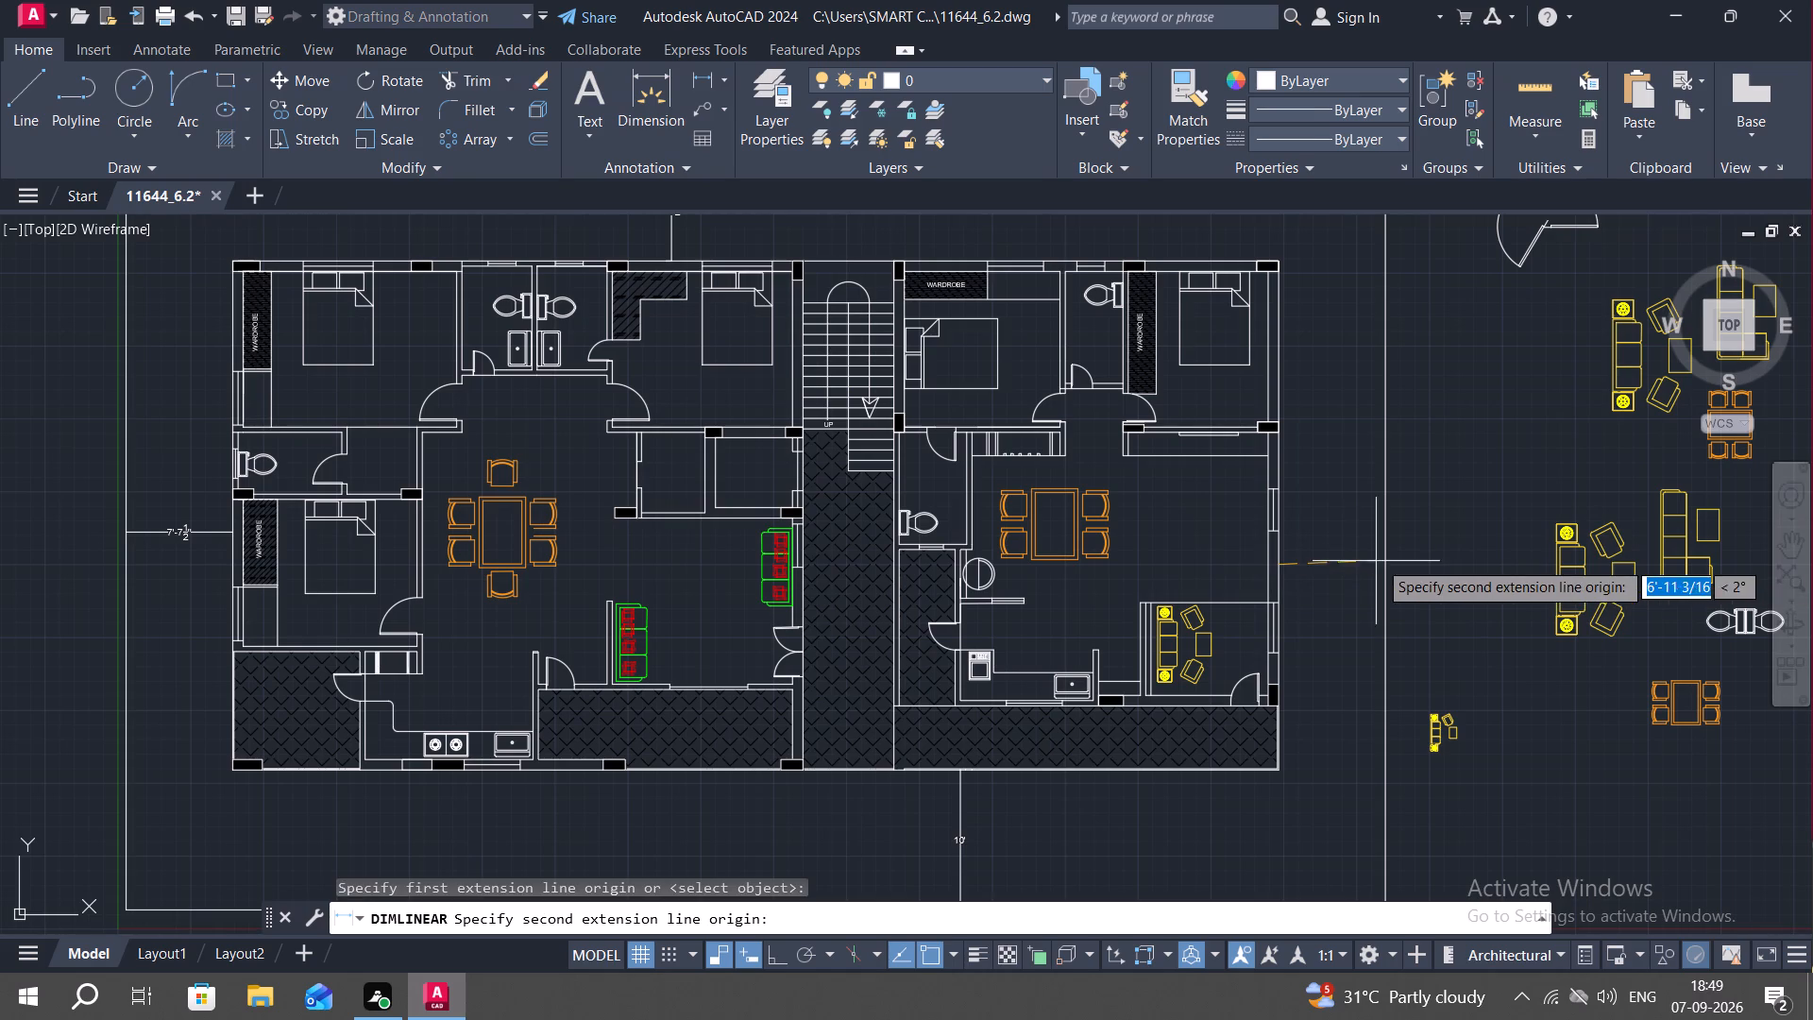
{"action": "left_click", "coordinate": [1384, 561]}
{"action": "left_click", "coordinate": [1383, 560]}
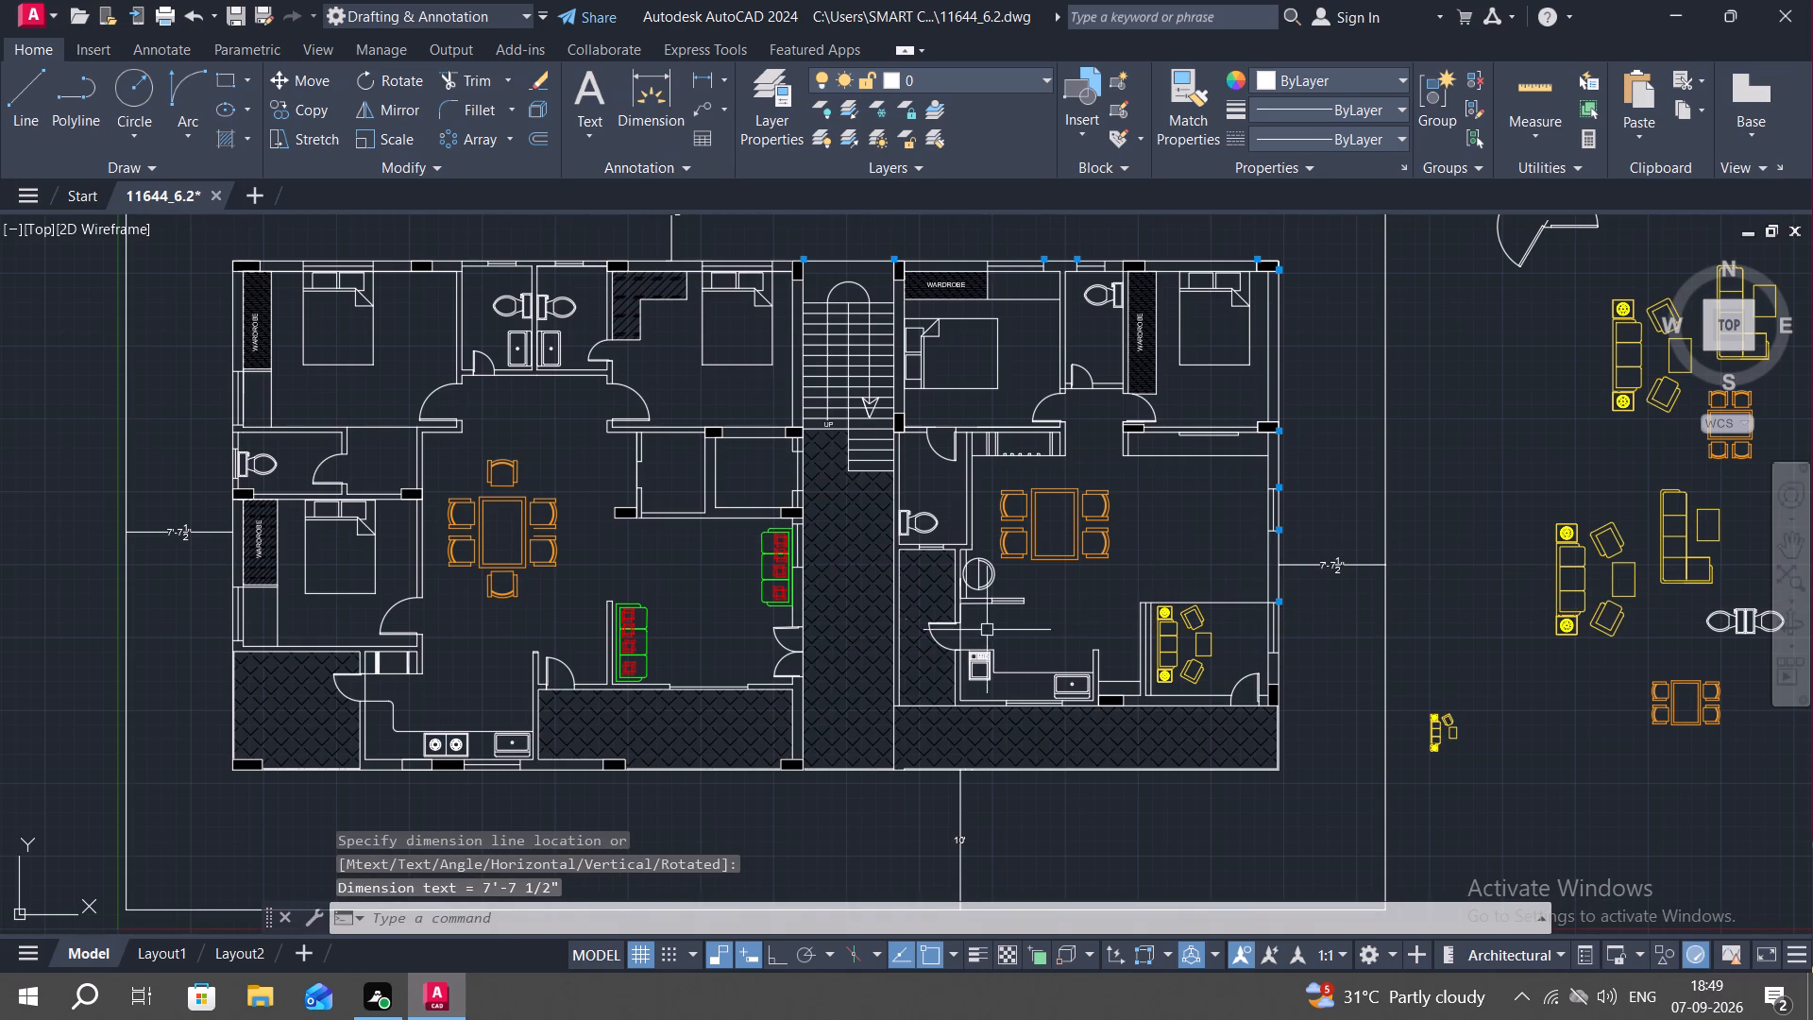
Add vertical linear dimensions for the inside lengths of the left flat's two adjoining top toilets, just inside each left wall.
{"action": "middle_click_drag", "start_coordinate": [440, 280], "coordinate": [605, 393]}
{"action": "scroll", "coordinate": [637, 408], "scroll_direction": "up", "scroll_amount": 2}
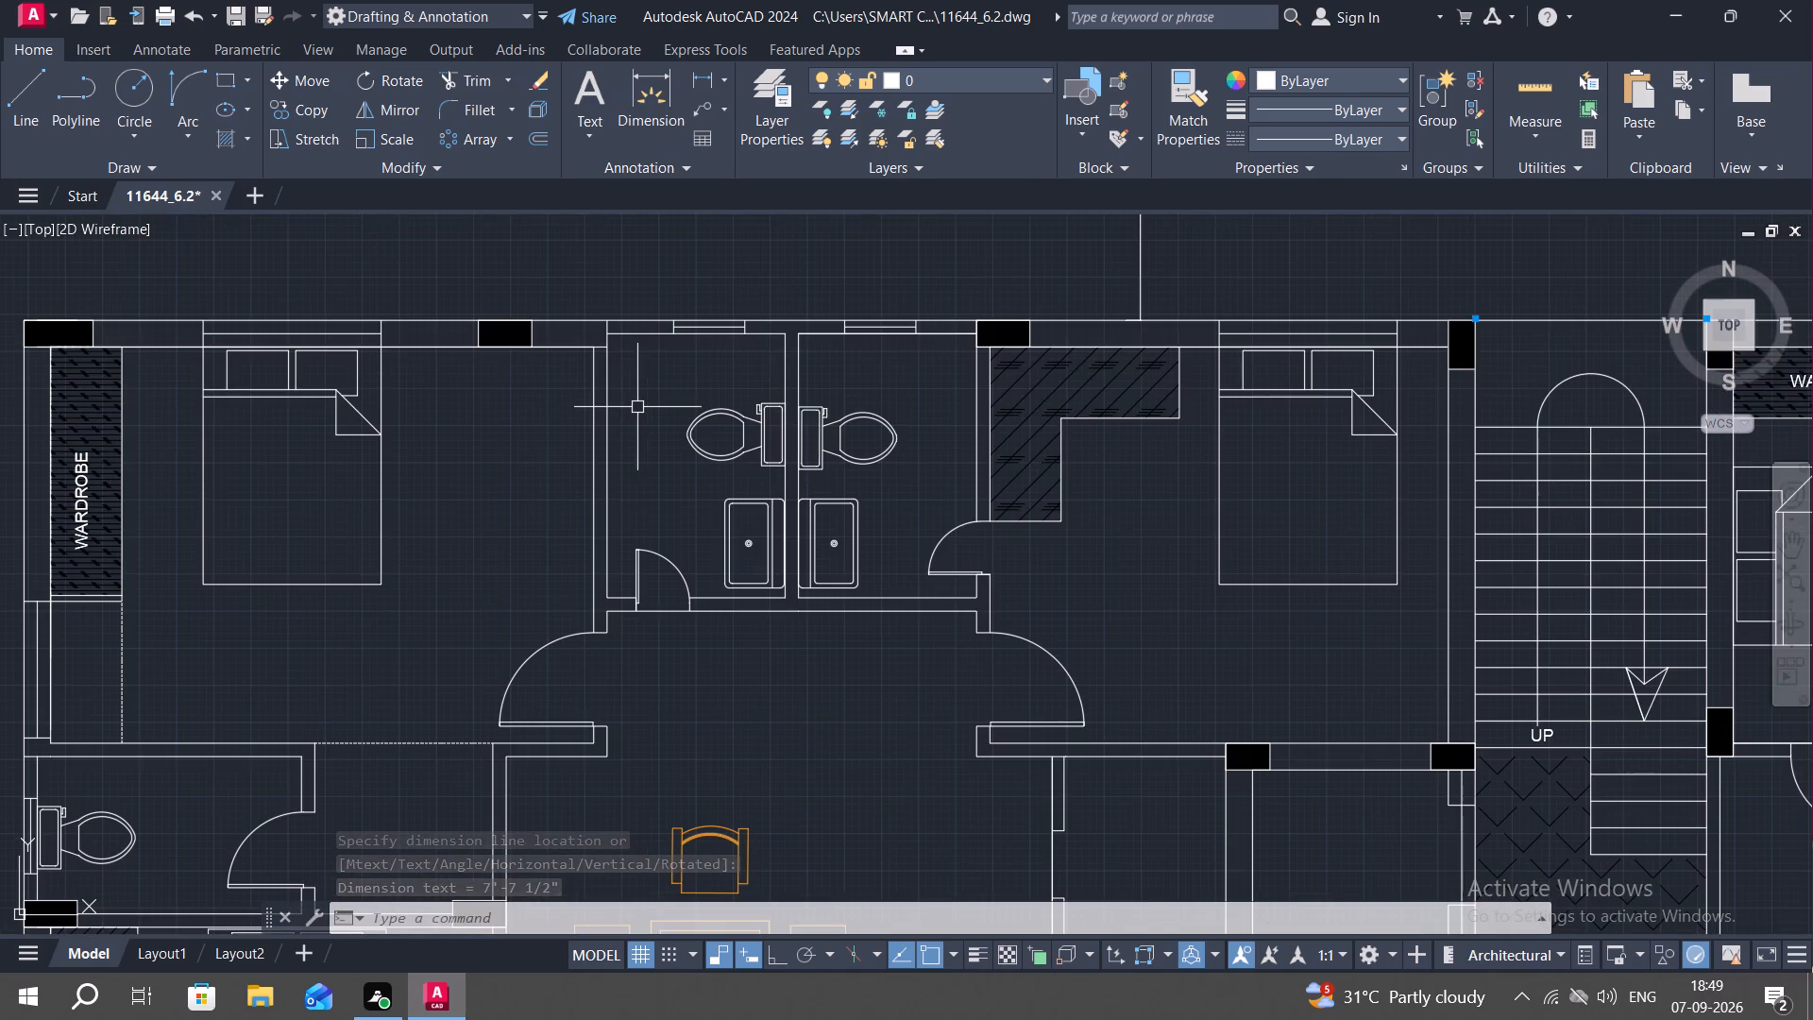
{"action": "left_click", "coordinate": [707, 70]}
{"action": "left_click", "coordinate": [607, 338]}
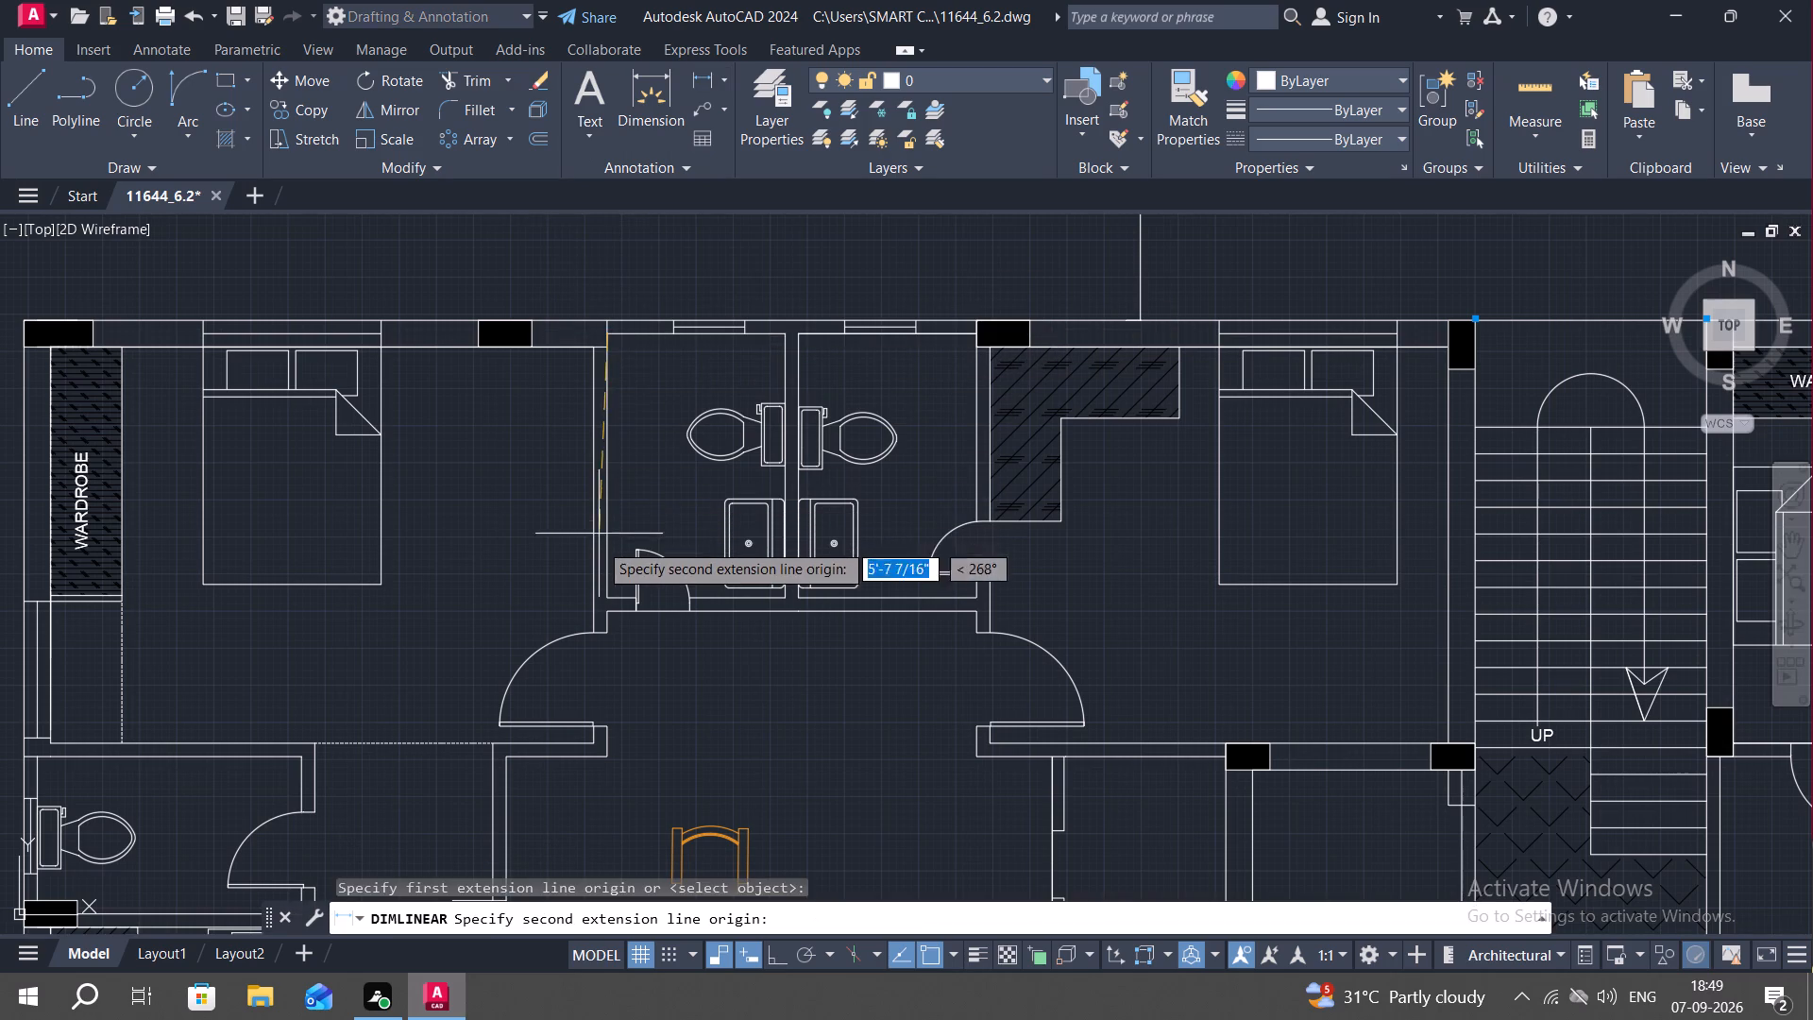
{"action": "left_click", "coordinate": [607, 592]}
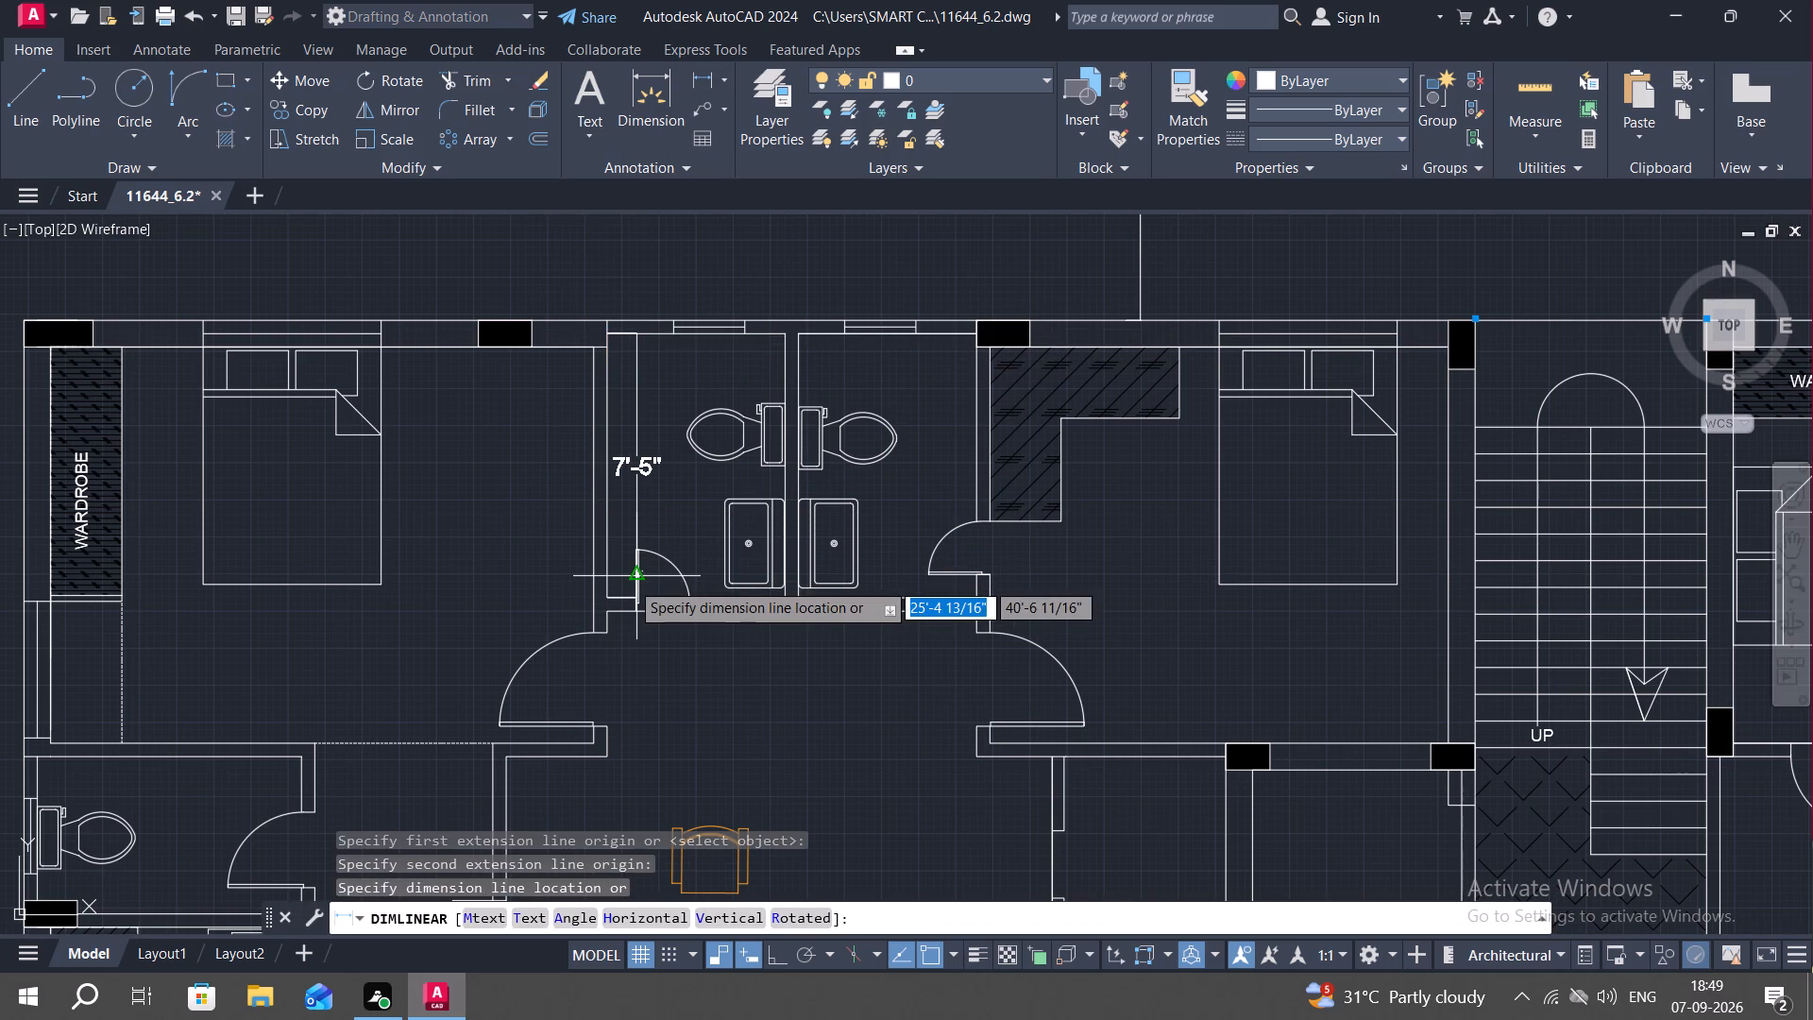
{"action": "left_click", "coordinate": [630, 581]}
{"action": "key", "text": "space"}
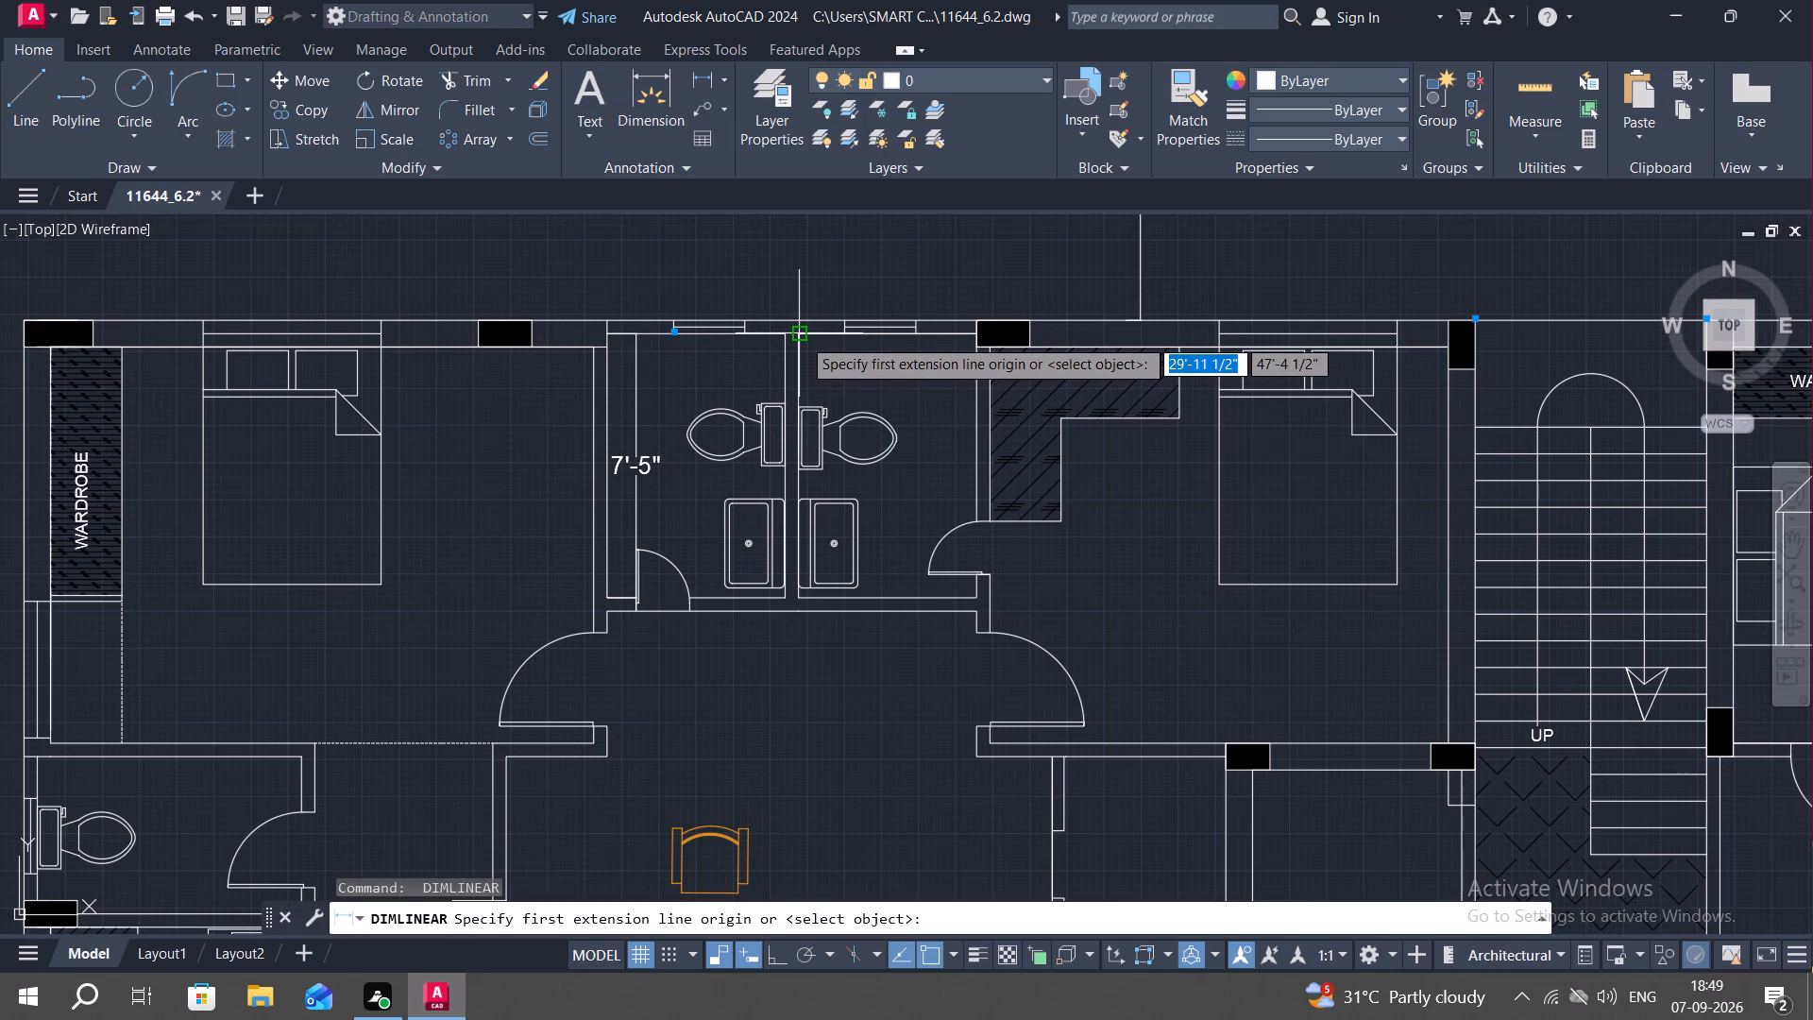
{"action": "left_click", "coordinate": [802, 337]}
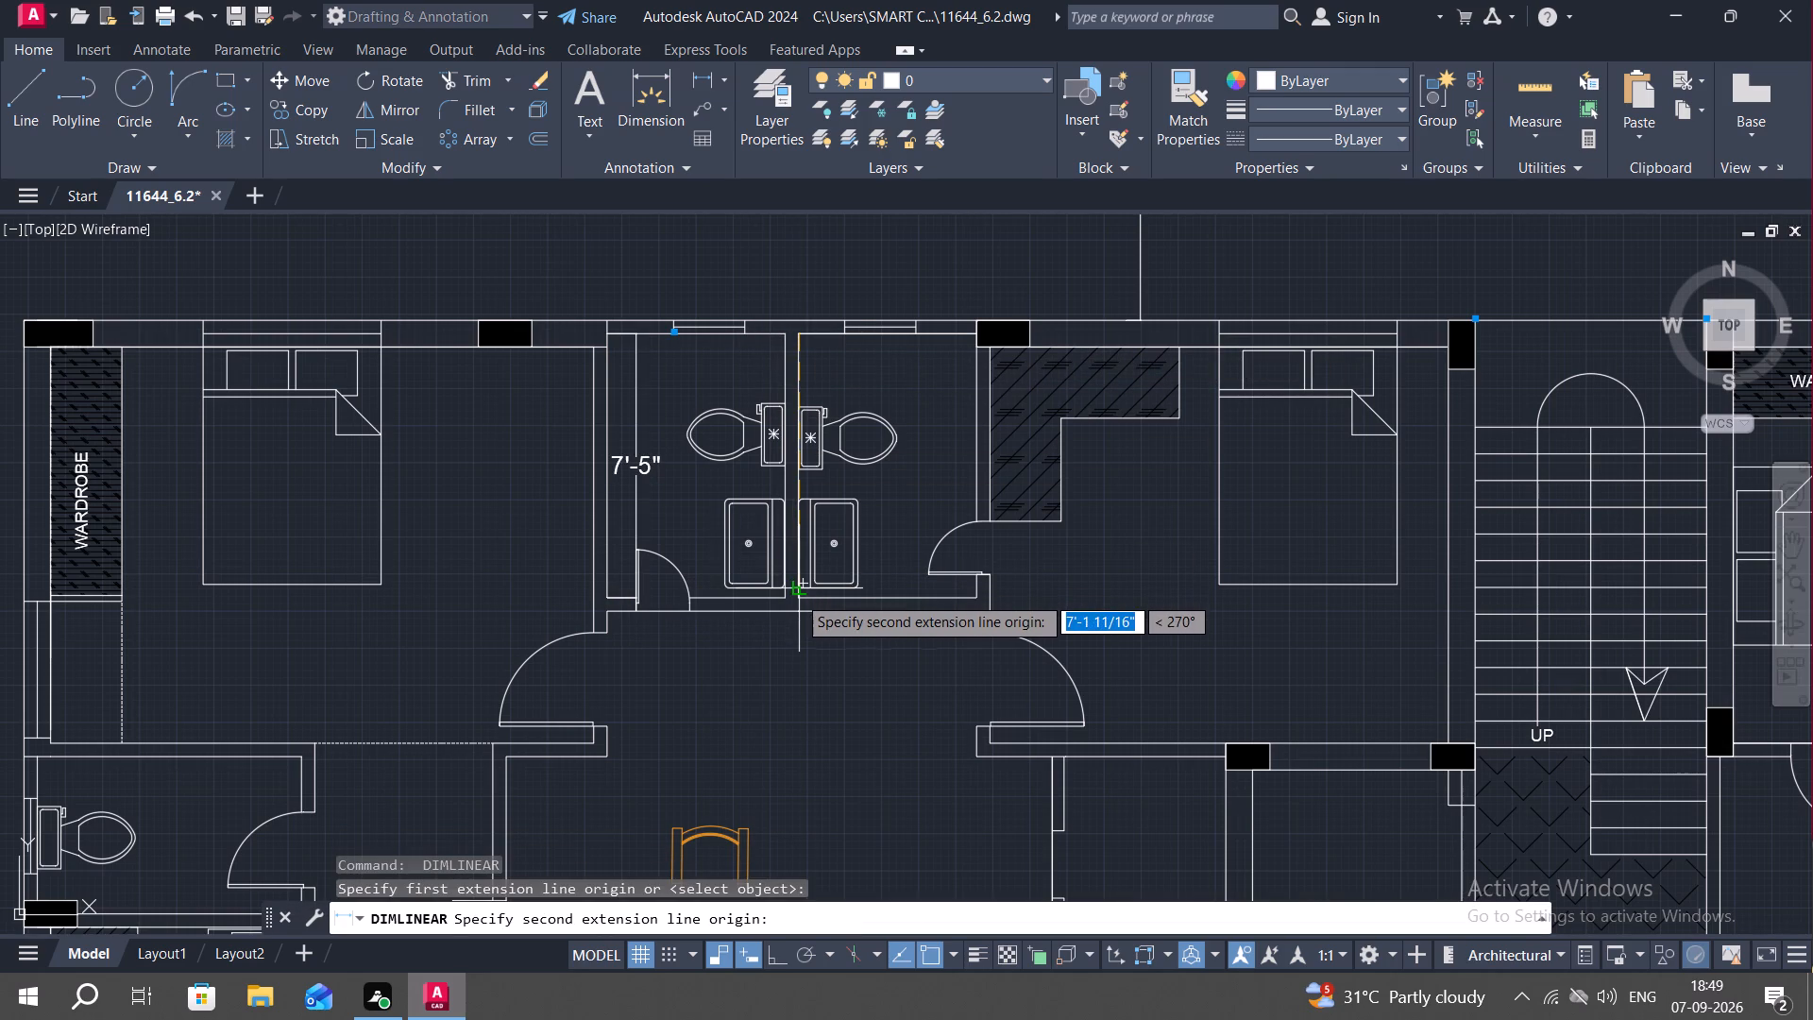
{"action": "left_click", "coordinate": [795, 601]}
{"action": "left_click", "coordinate": [828, 591]}
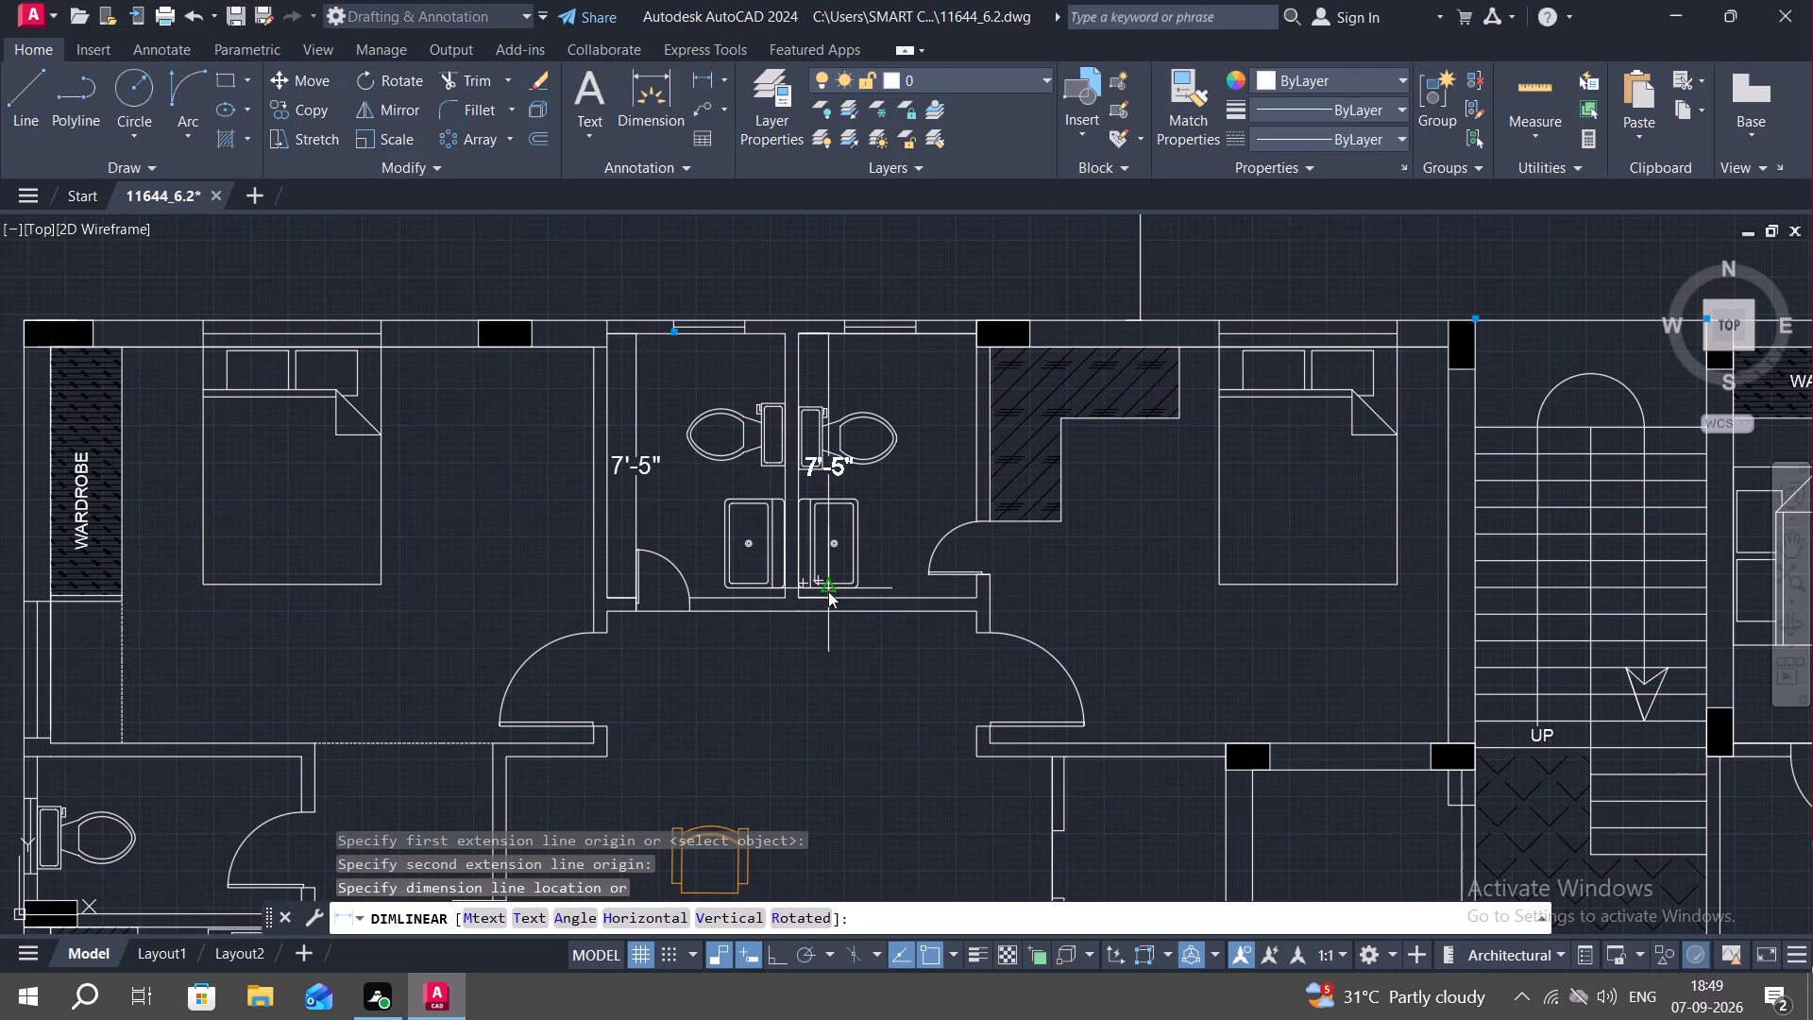
Add horizontal linear dimensions for the inside widths of the same two toilets, just below their top walls.
{"action": "key", "text": "space"}
{"action": "left_click", "coordinate": [609, 336]}
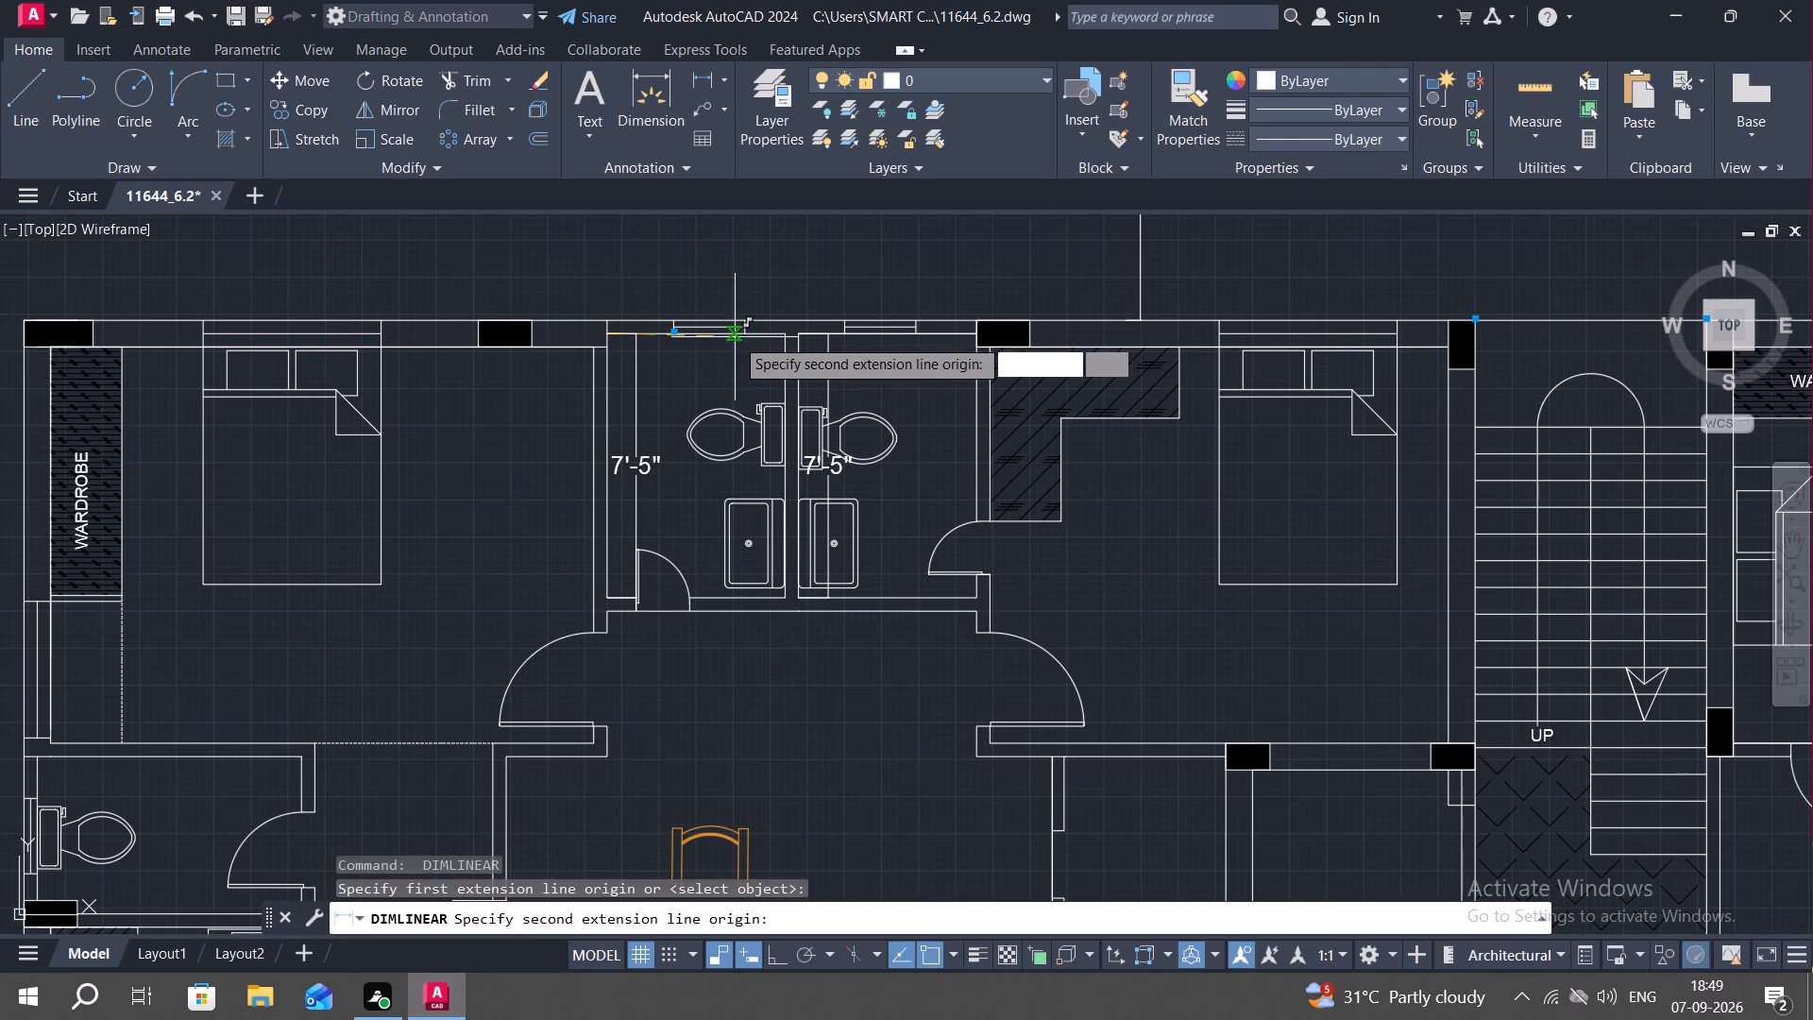
{"action": "left_click", "coordinate": [780, 335]}
{"action": "left_click", "coordinate": [777, 348]}
{"action": "key", "text": "space"}
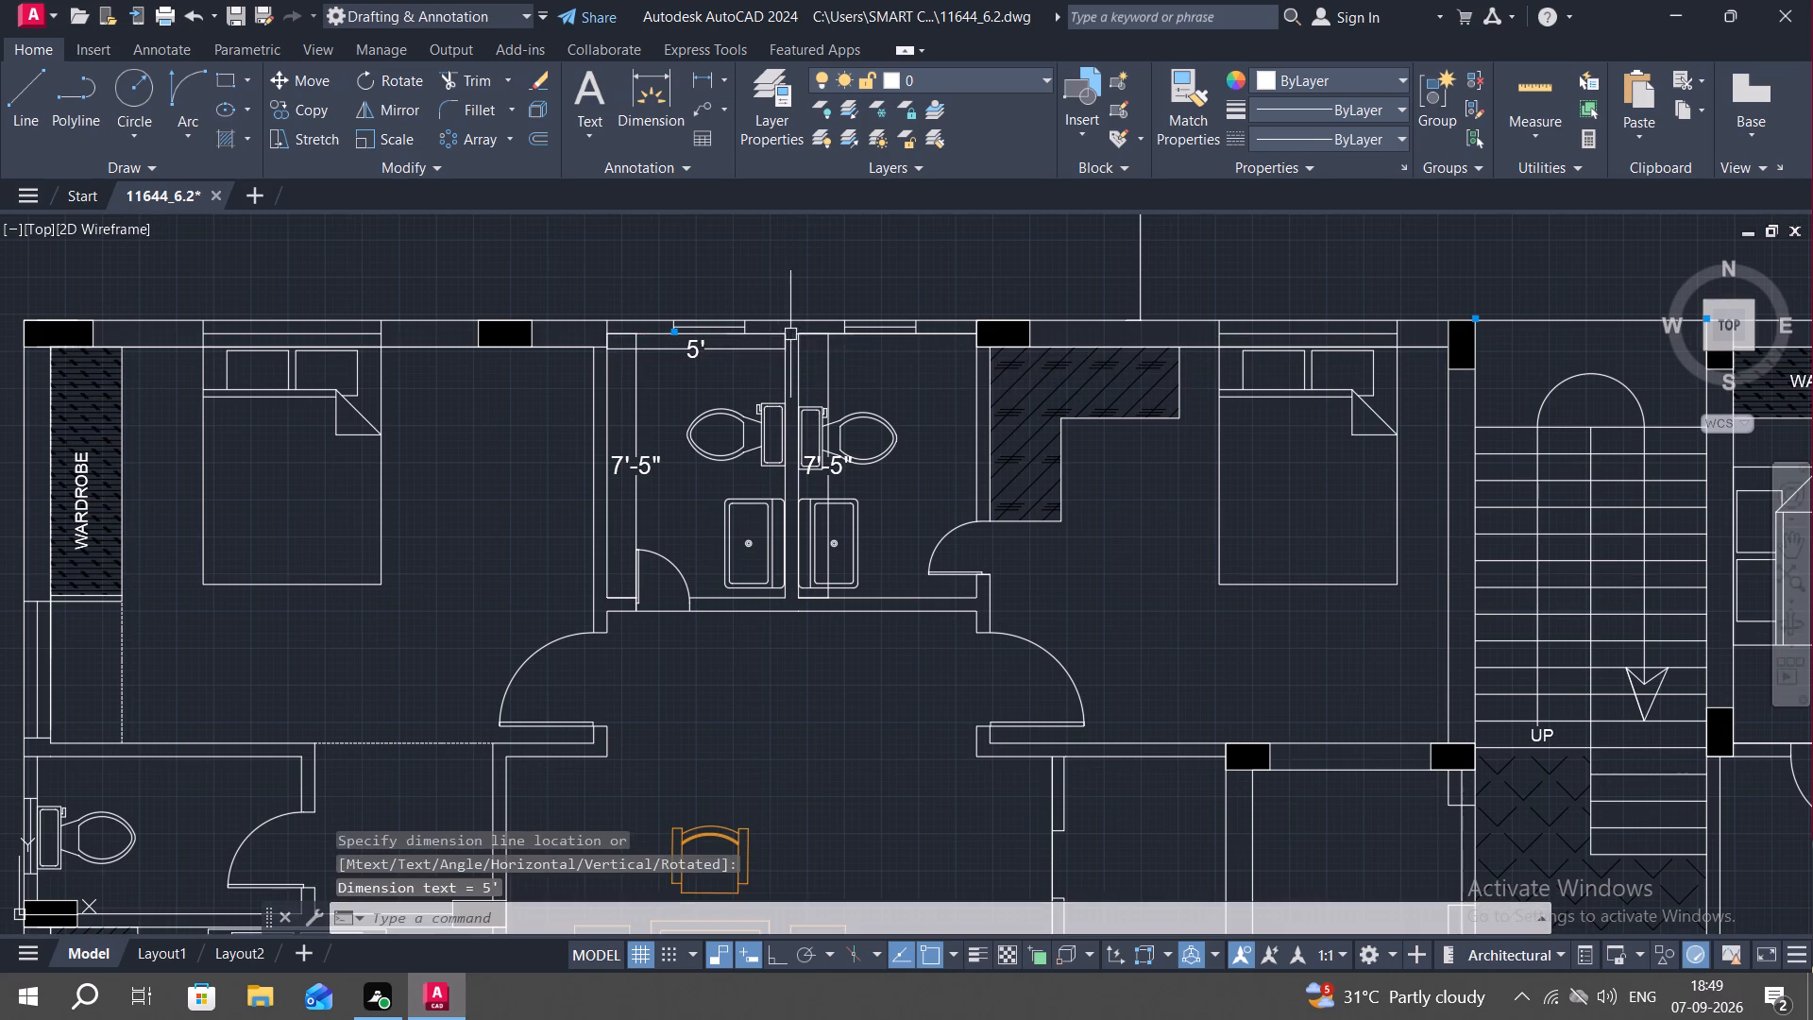
{"action": "left_click", "coordinate": [799, 334]}
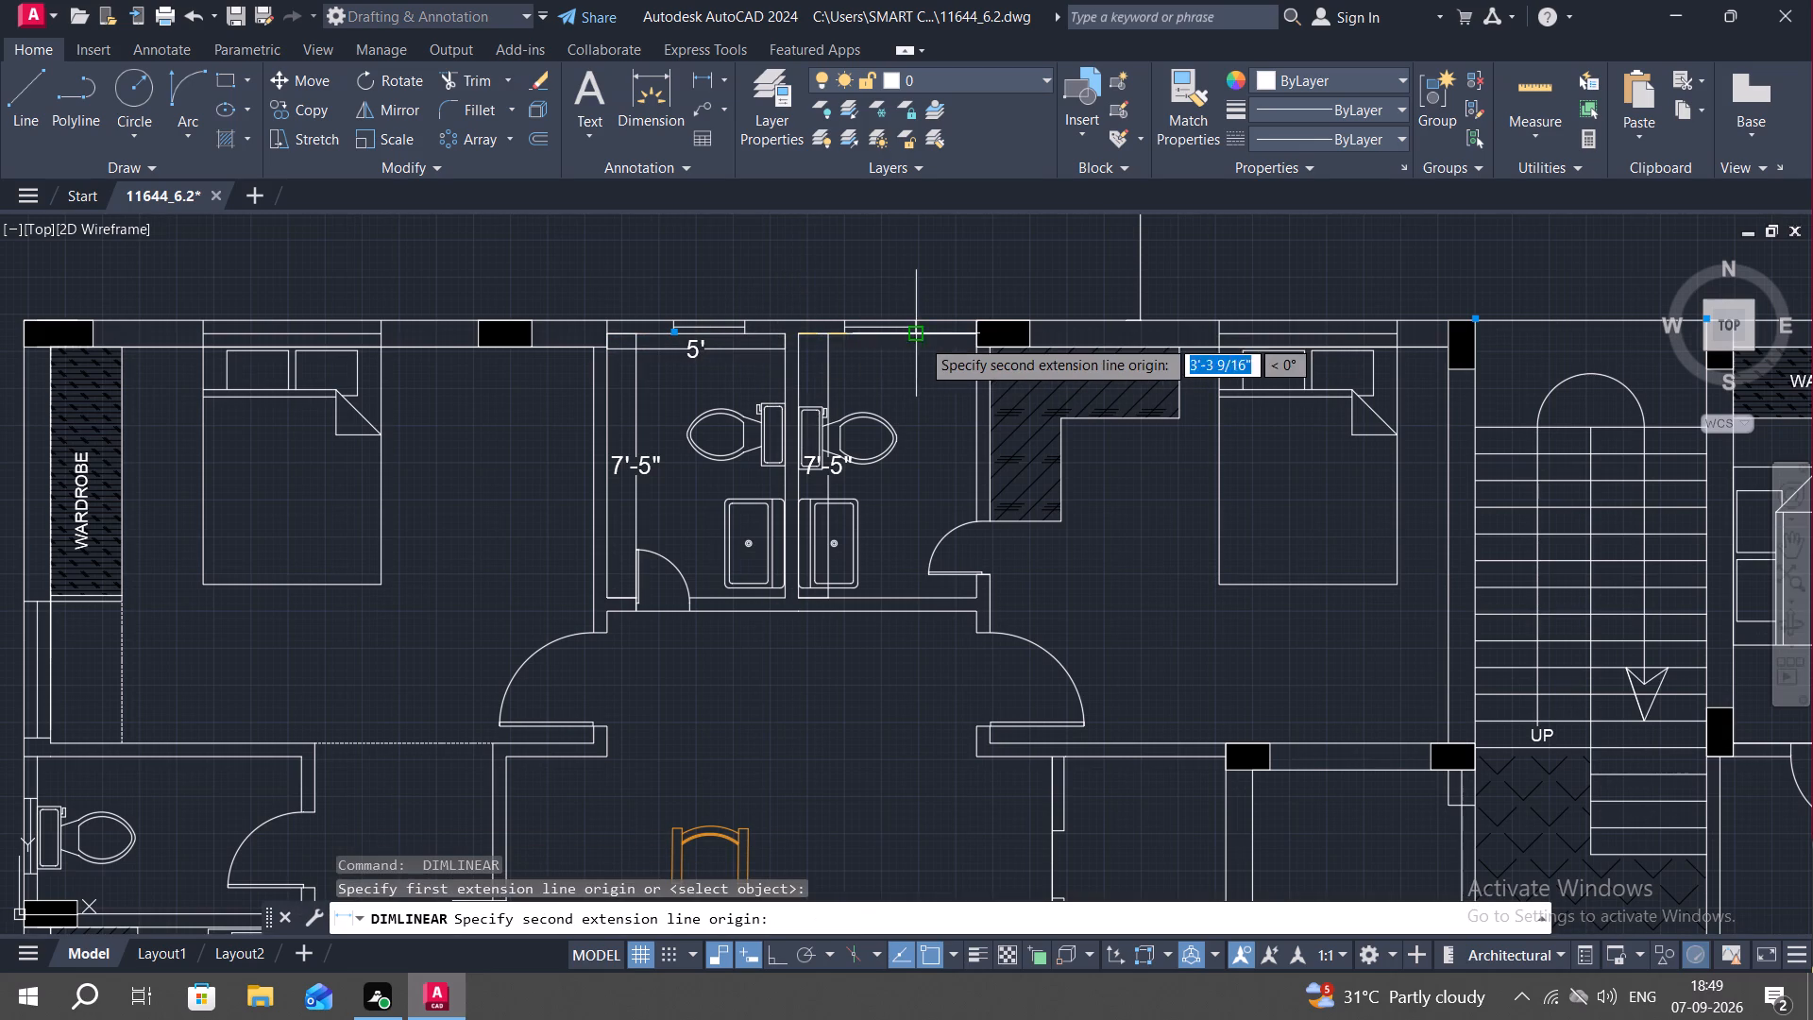
{"action": "left_click", "coordinate": [971, 333]}
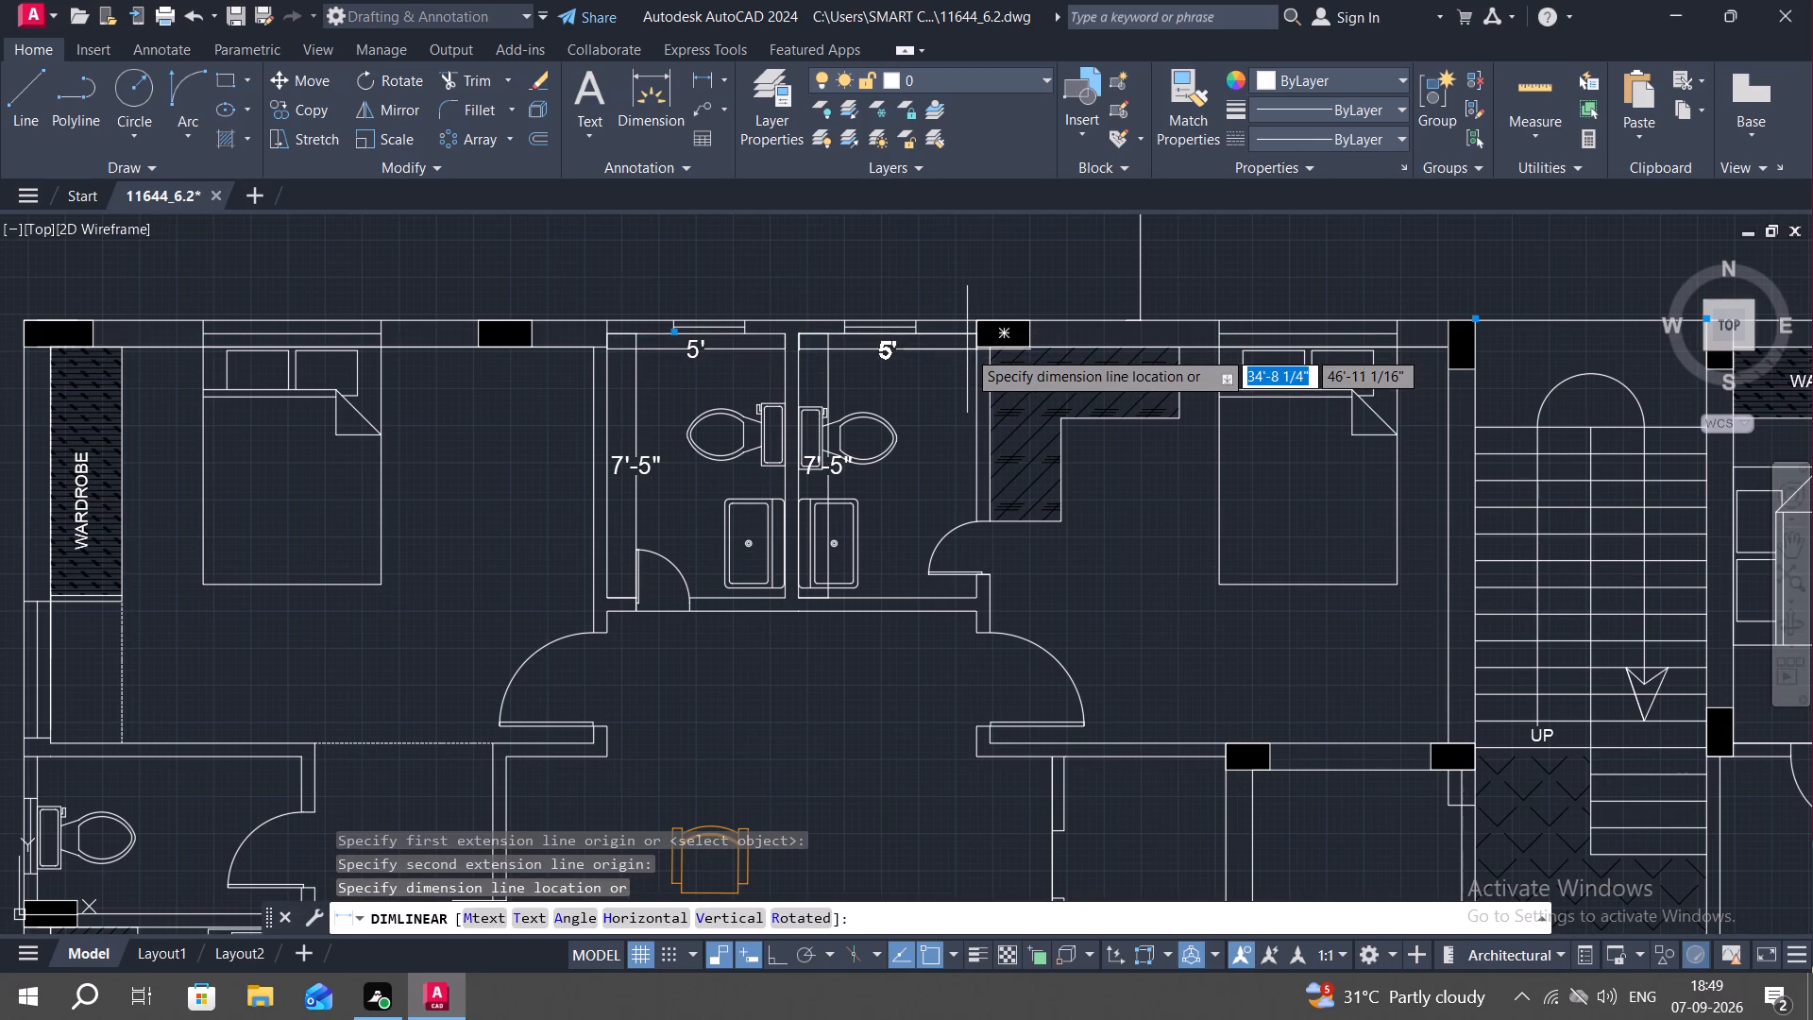
{"action": "left_click", "coordinate": [967, 349]}
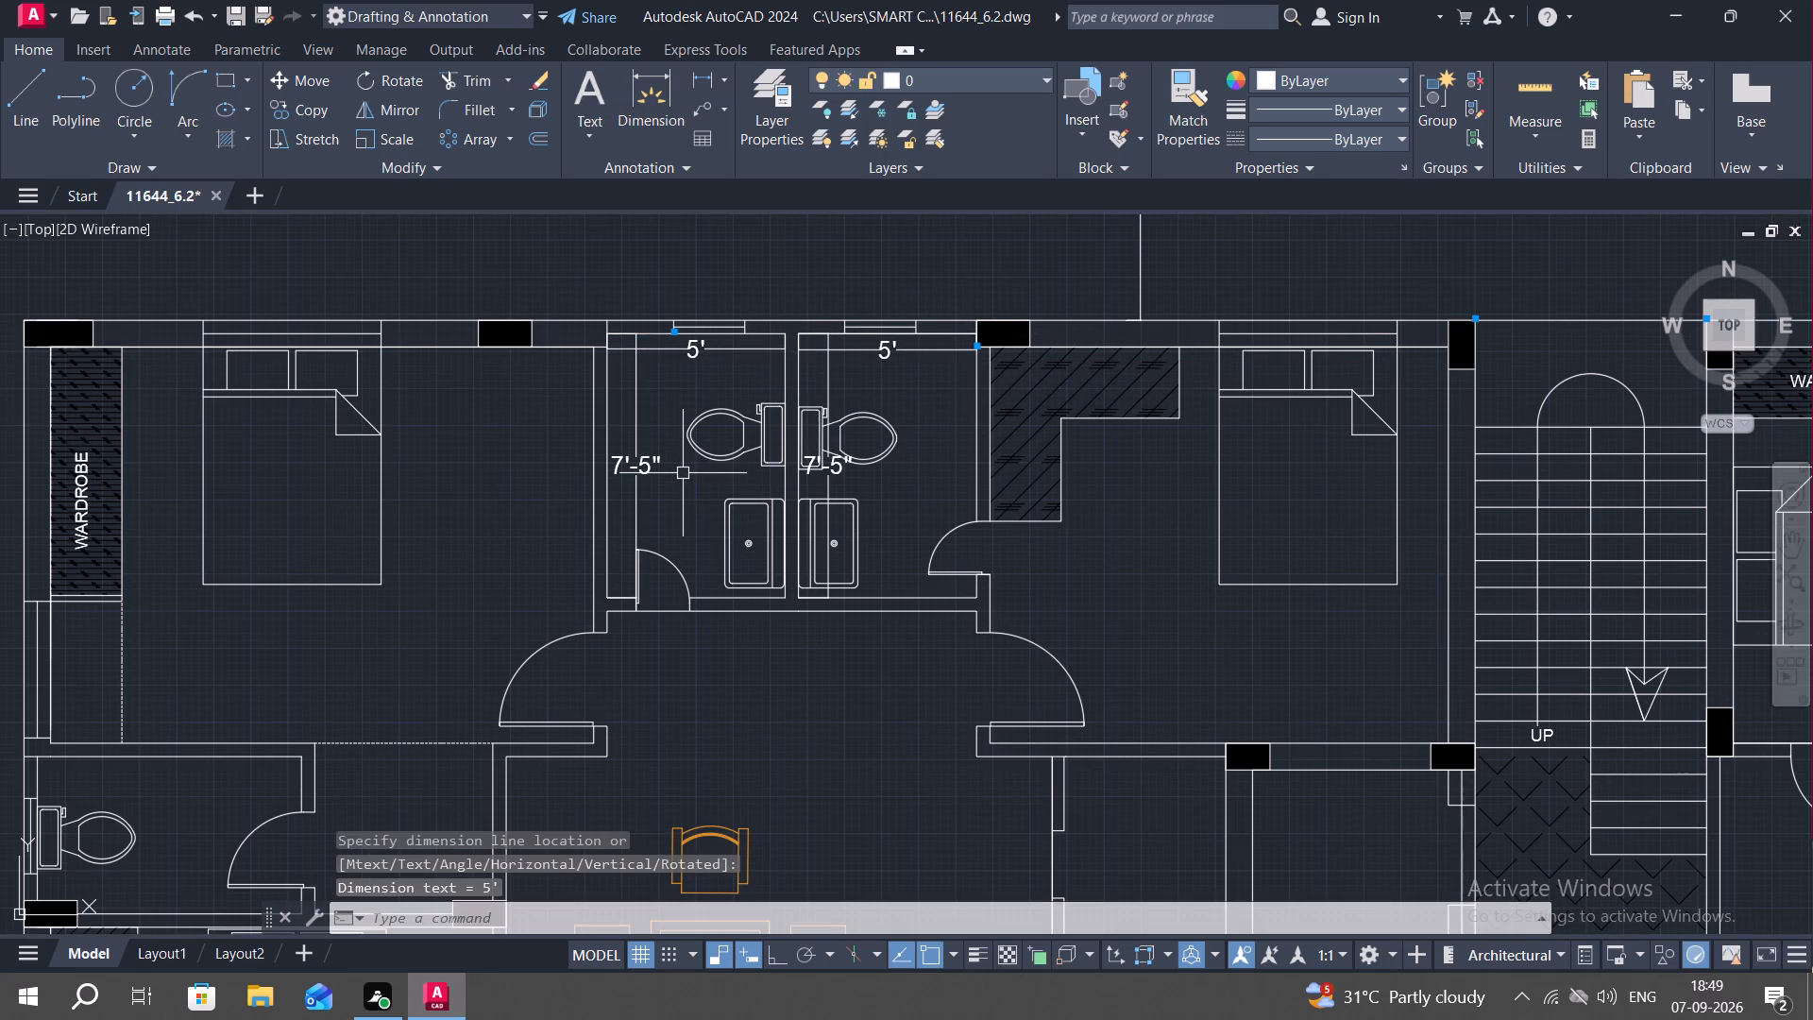
{"action": "middle_click_drag", "start_coordinate": [488, 465], "coordinate": [697, 436]}
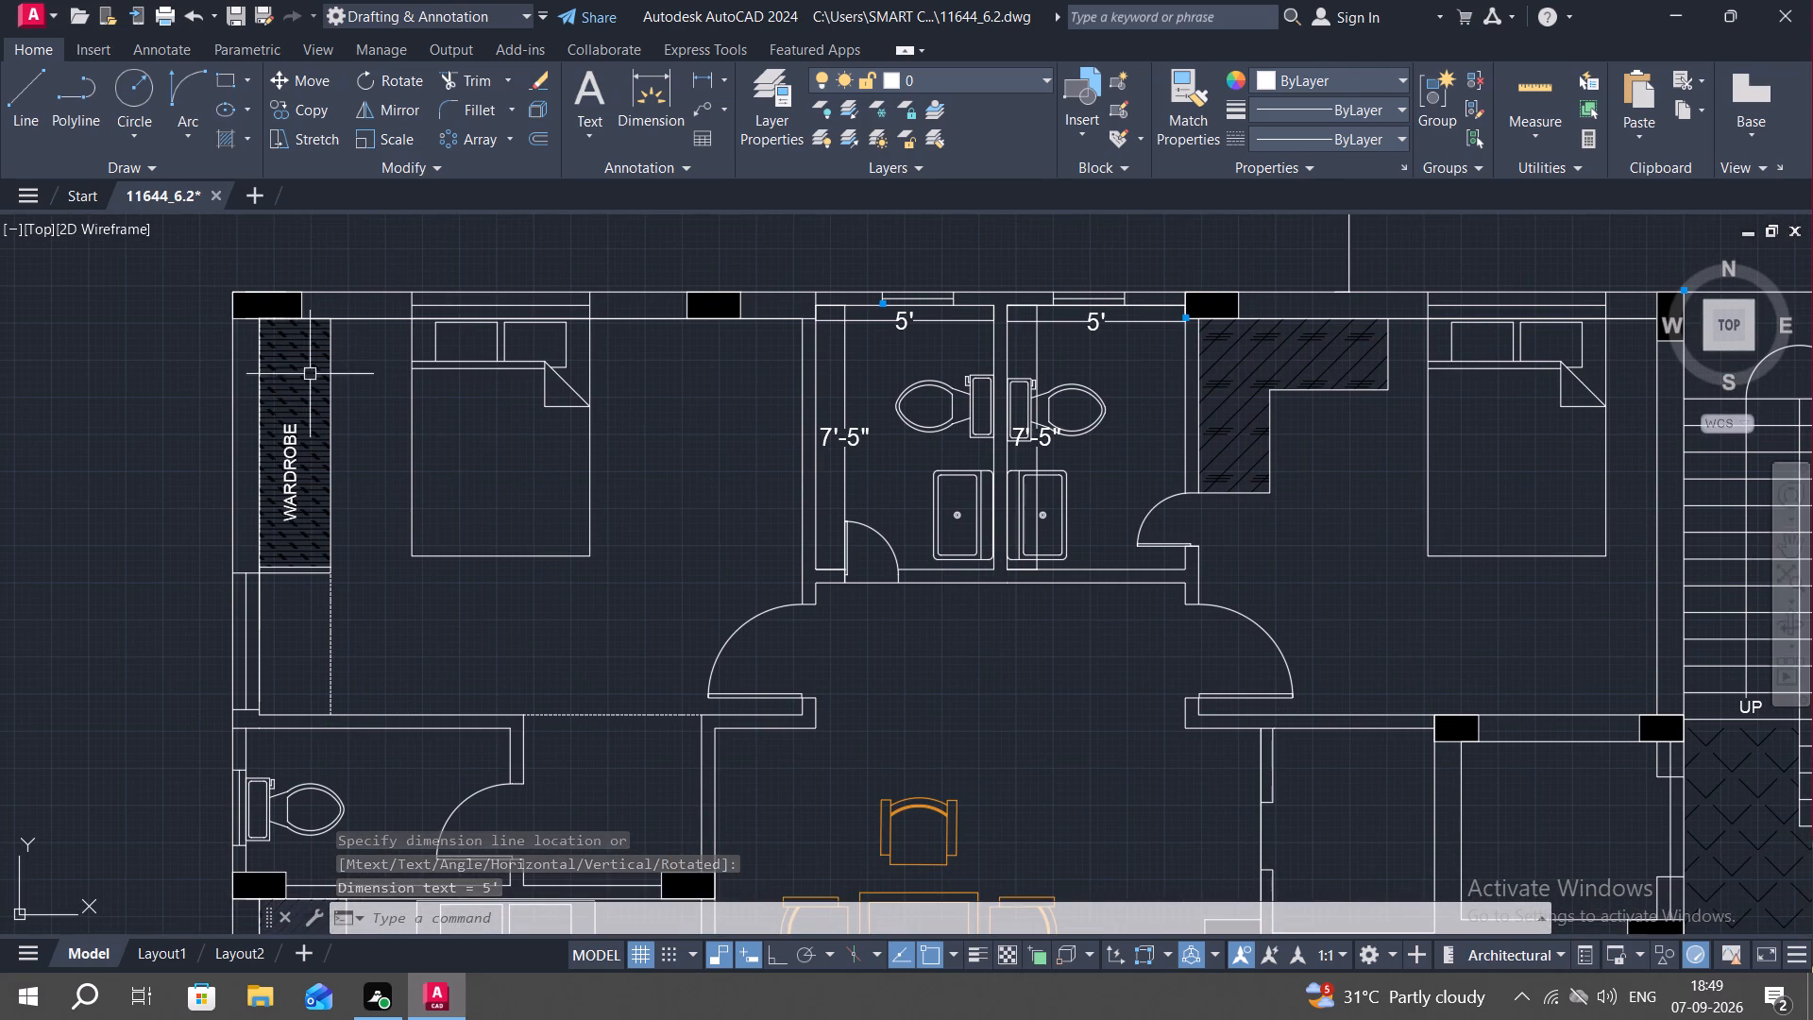
Add linear dimensions for the top-left bedroom's inside width, below its top wall, and its inside length, beside the wardrobe.
{"action": "key", "text": "space"}
{"action": "left_click", "coordinate": [263, 315]}
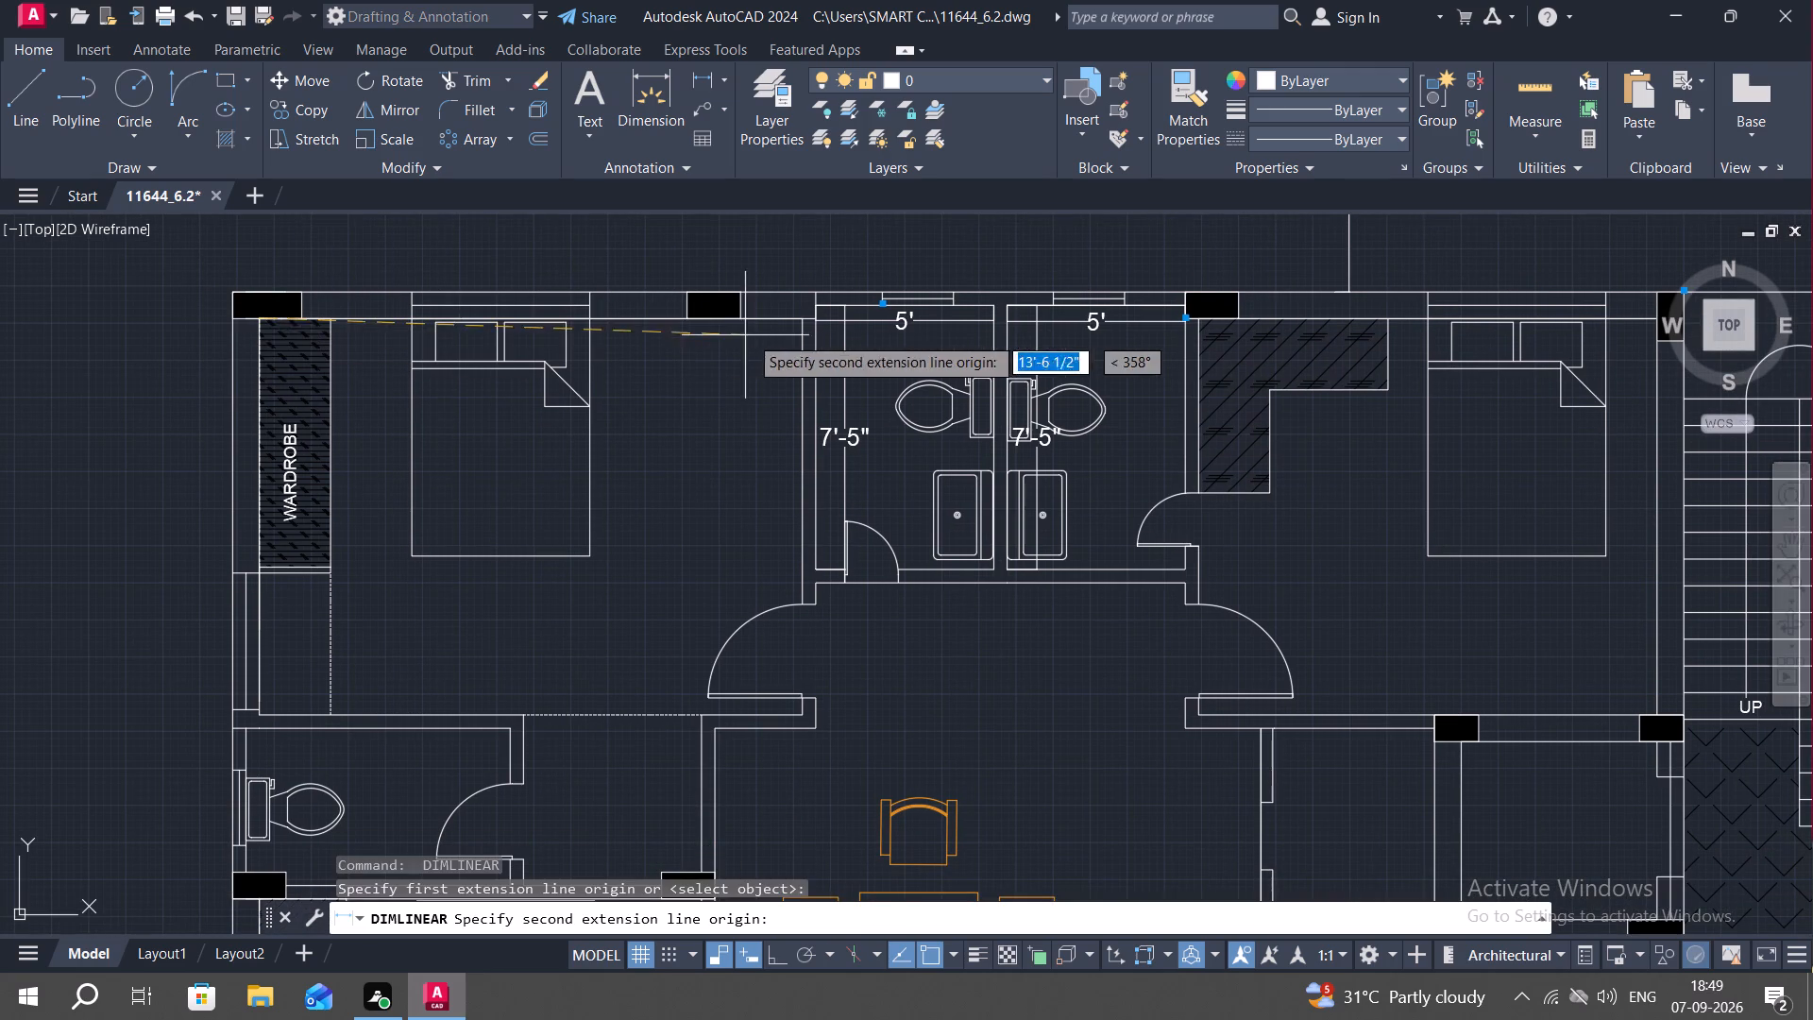
{"action": "left_click", "coordinate": [797, 320]}
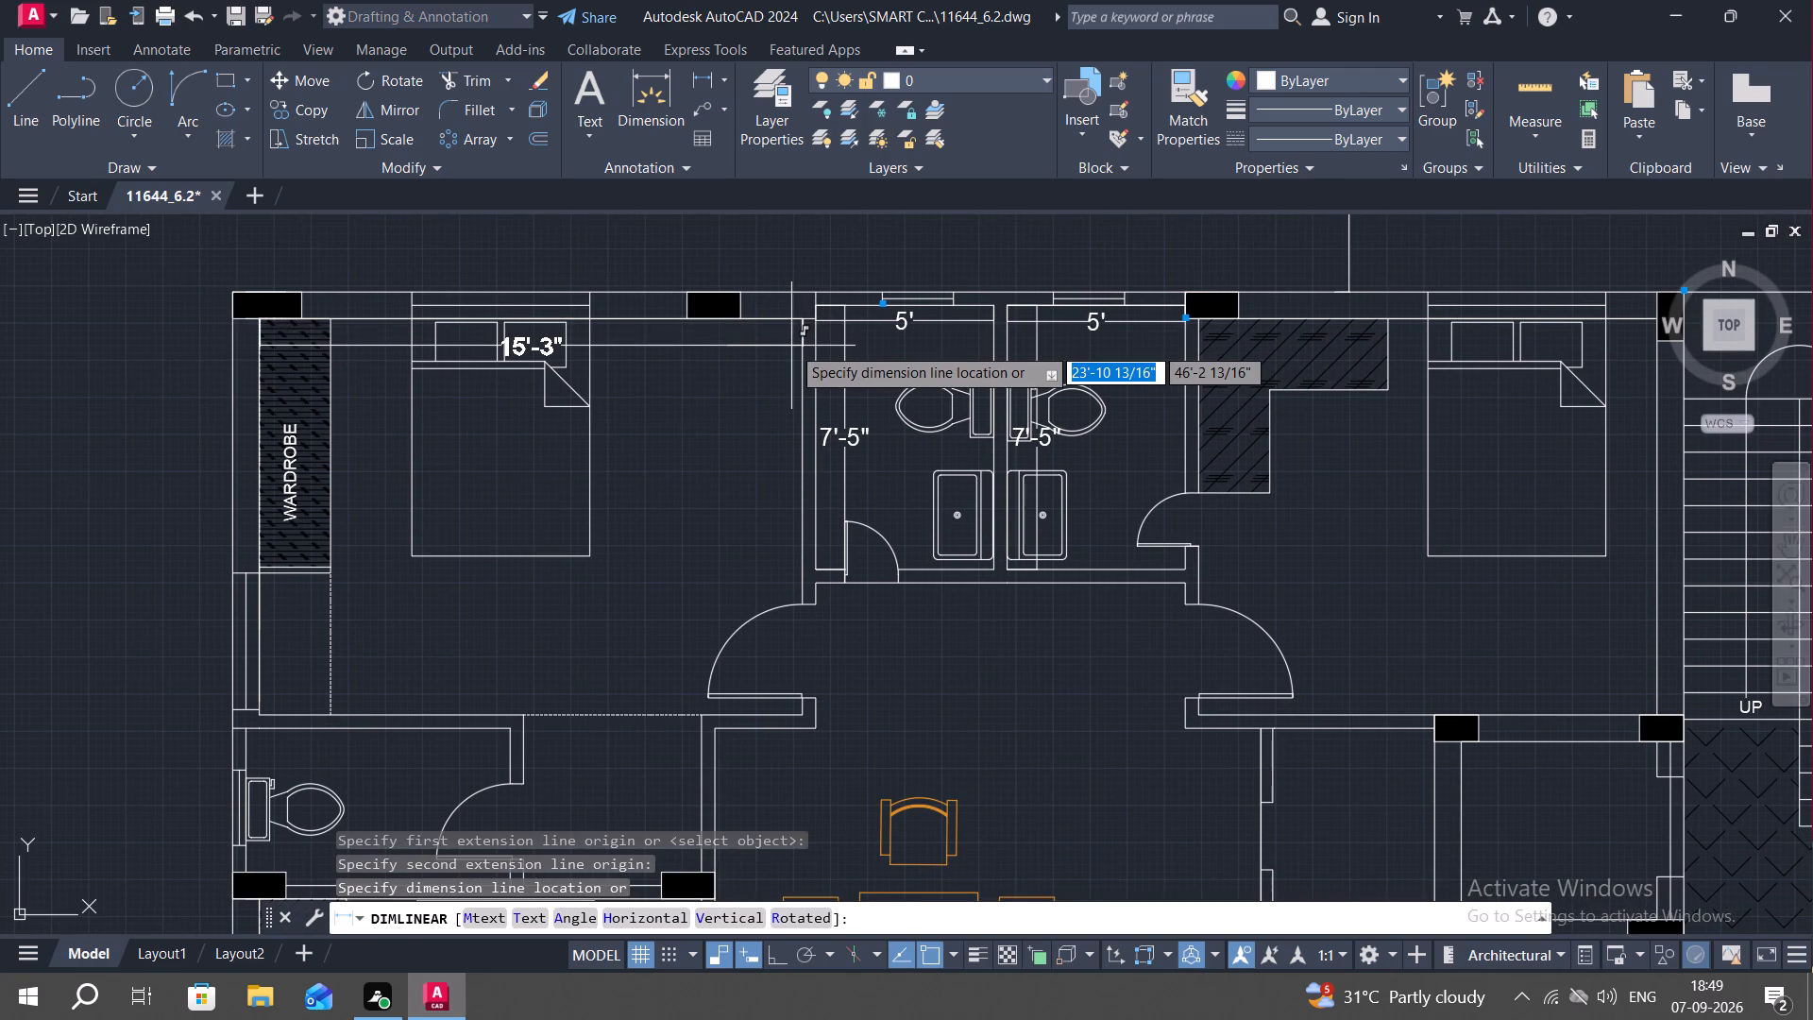
{"action": "left_click", "coordinate": [790, 346]}
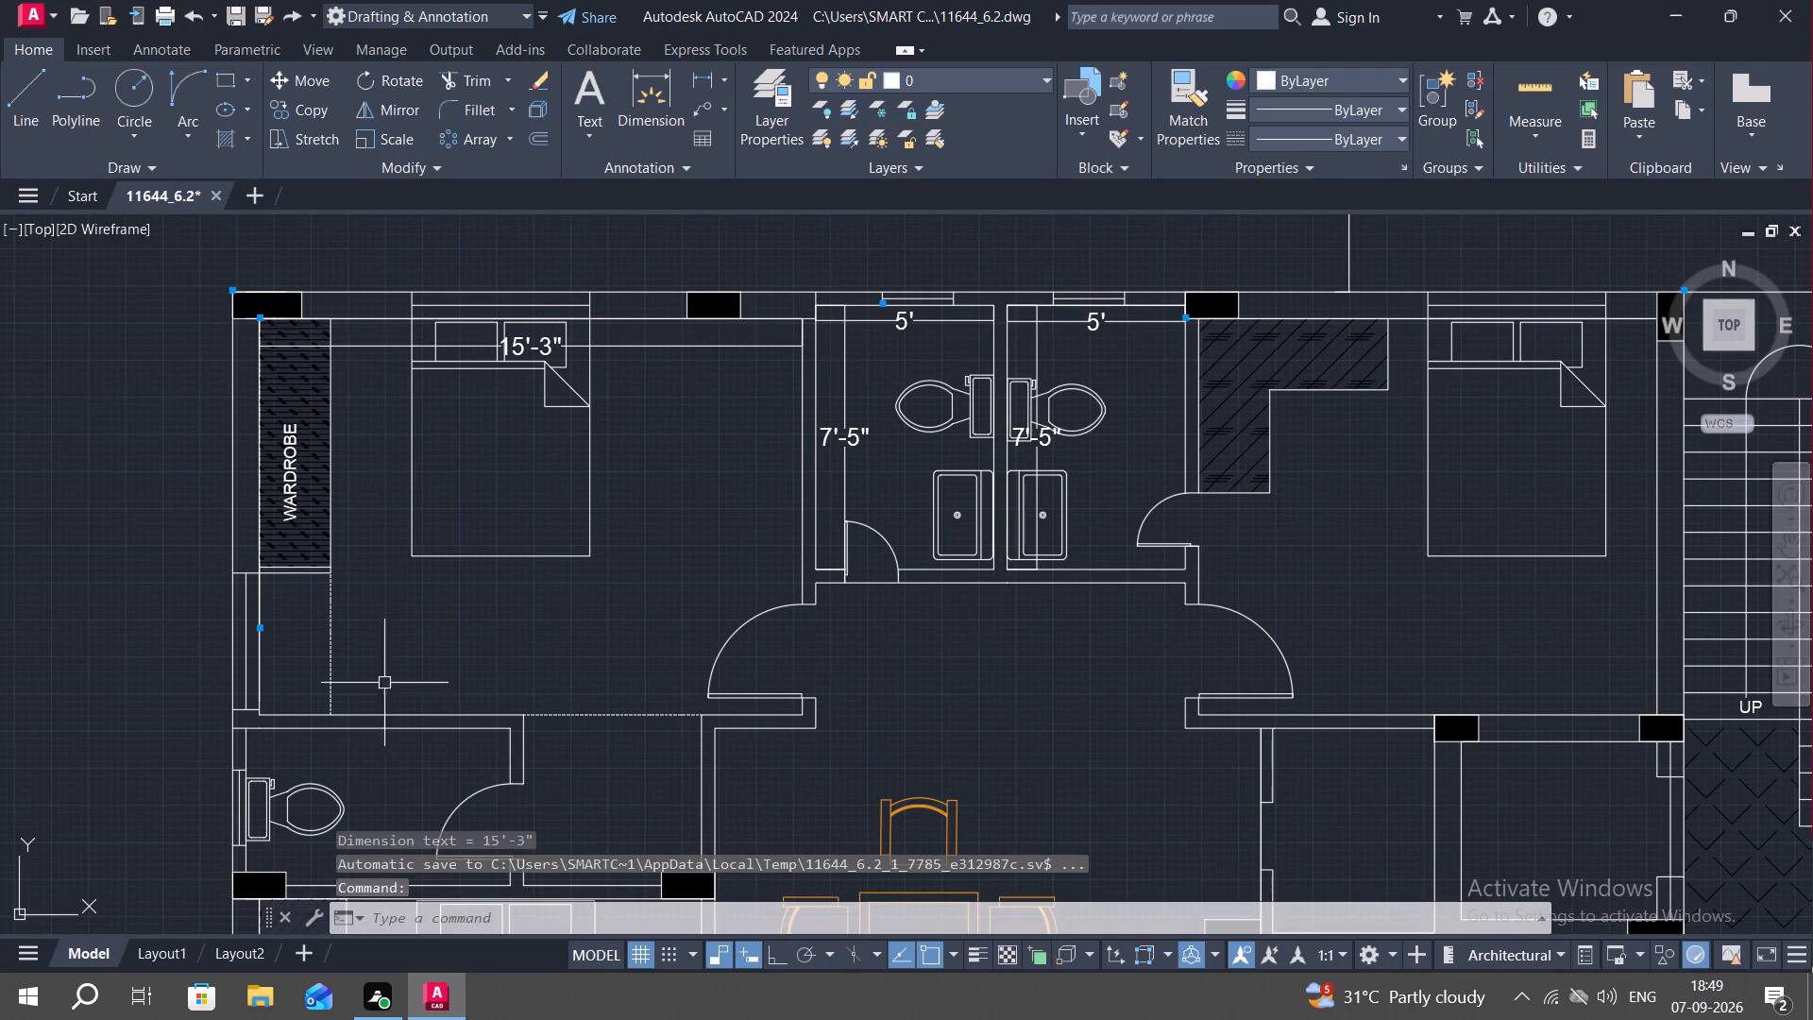
{"action": "key", "text": "space"}
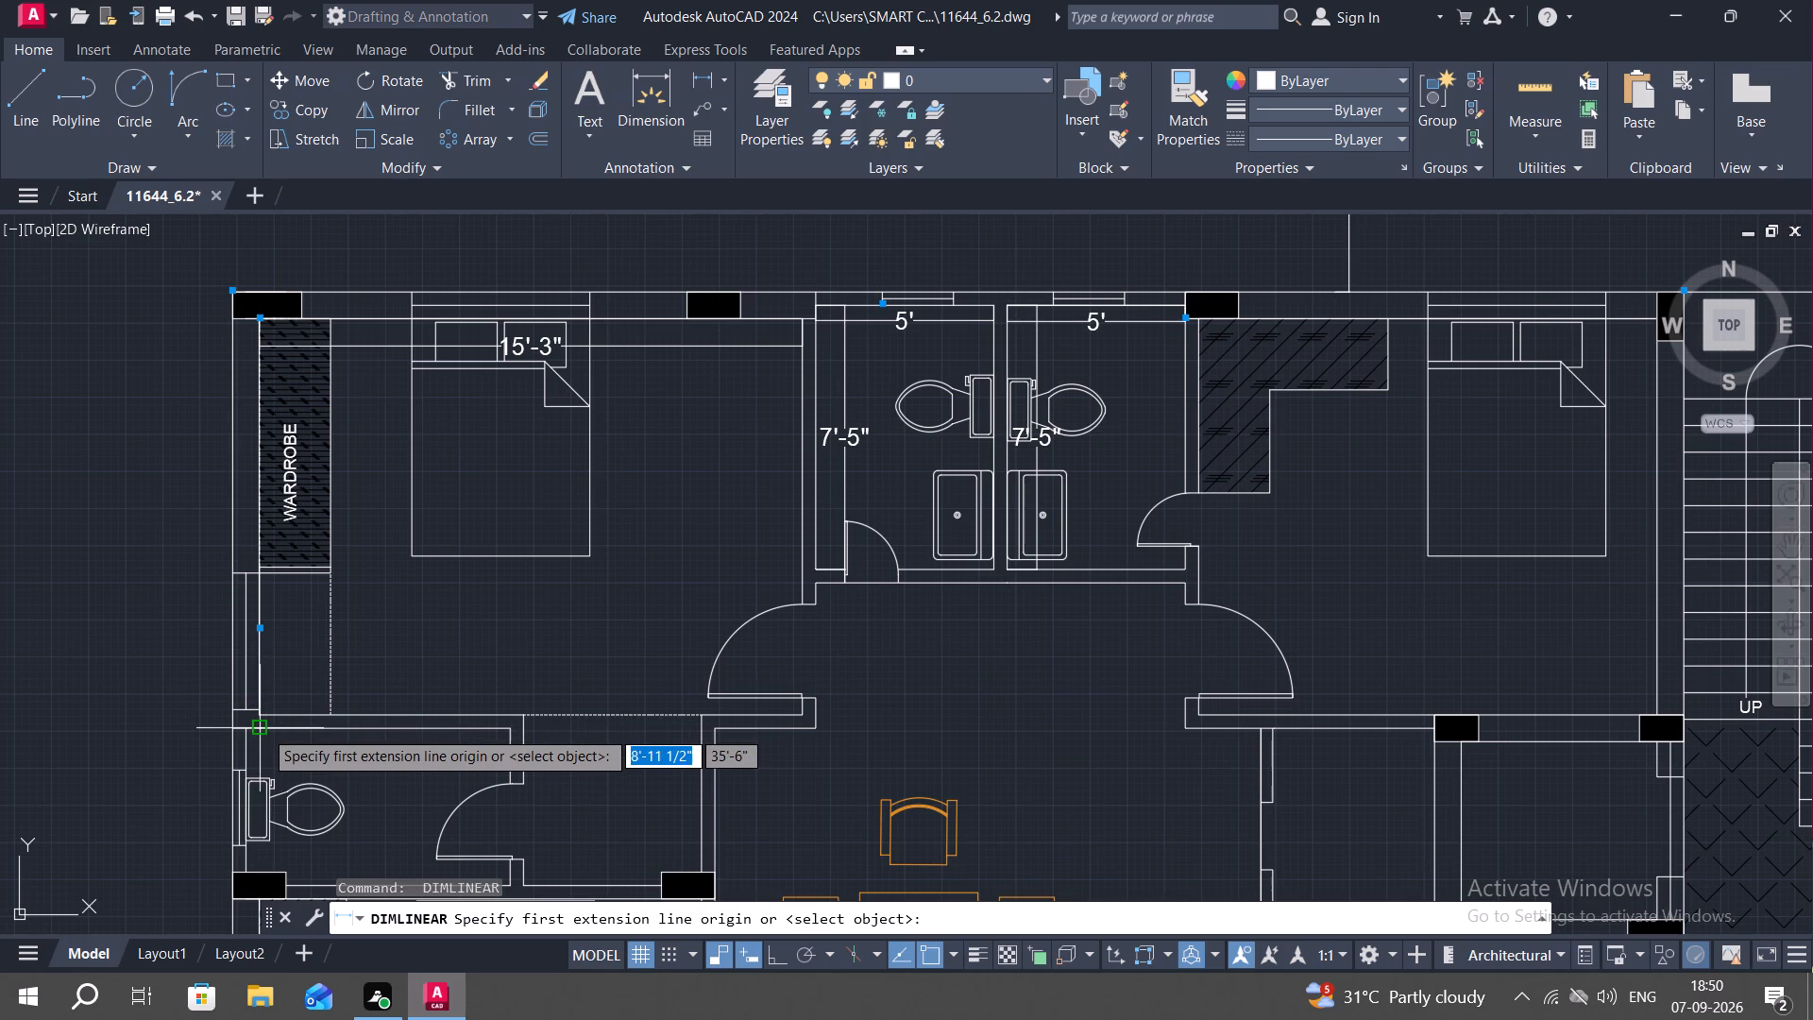
{"action": "left_click", "coordinate": [263, 713]}
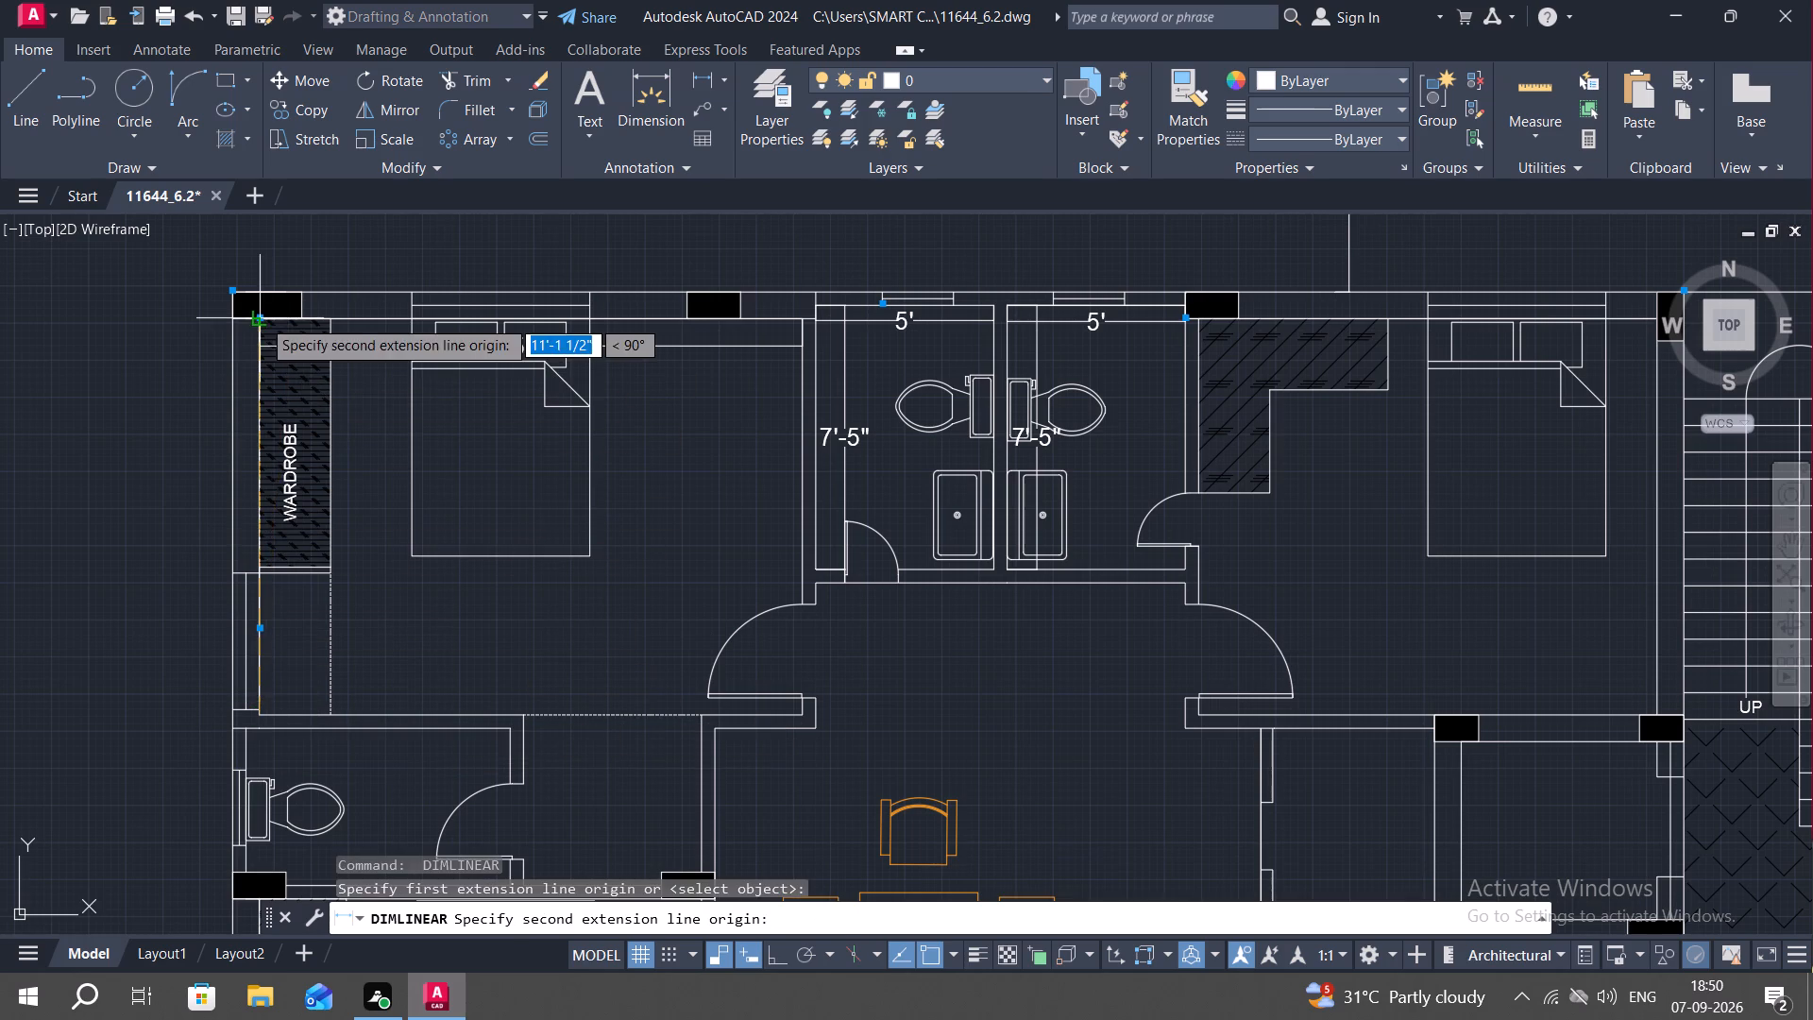
{"action": "left_click", "coordinate": [262, 318]}
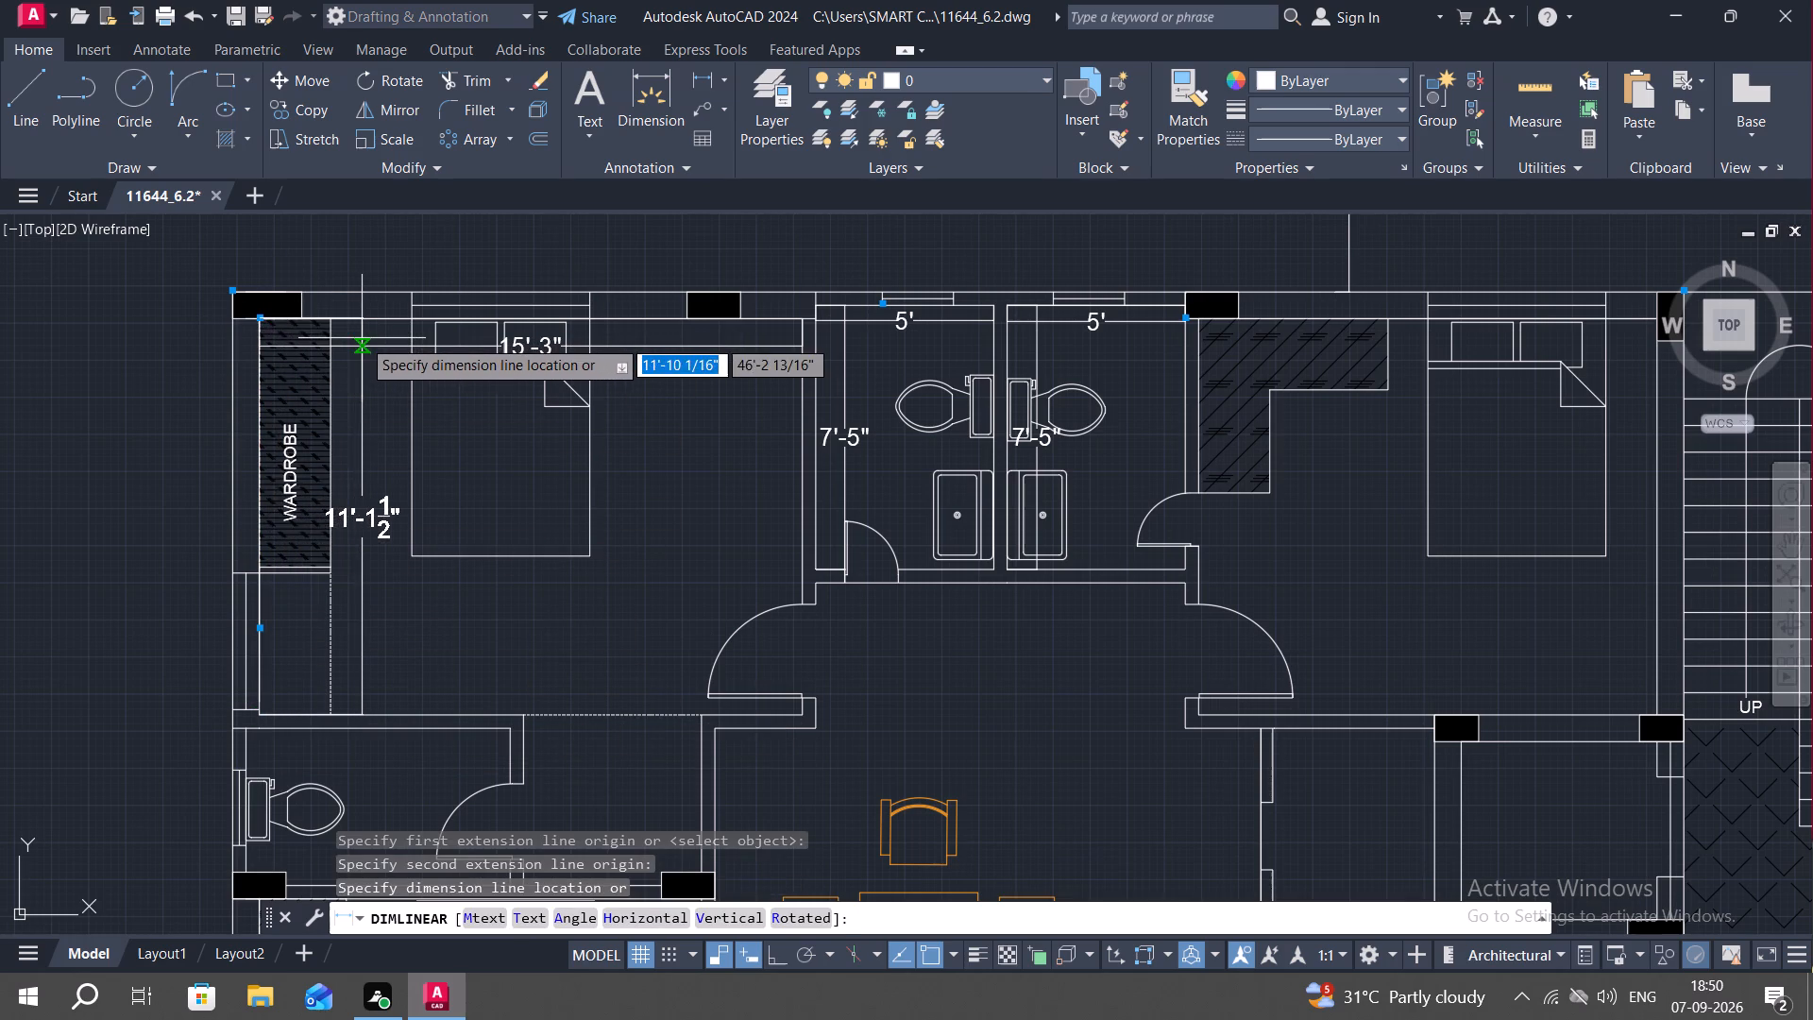
{"action": "left_click", "coordinate": [362, 338]}
Add linear dimensions for the inside width and length of the toilet below the top-left bedroom, near its top wall and door side.
{"action": "middle_click_drag", "start_coordinate": [469, 632], "coordinate": [584, 293]}
{"action": "key", "text": "space"}
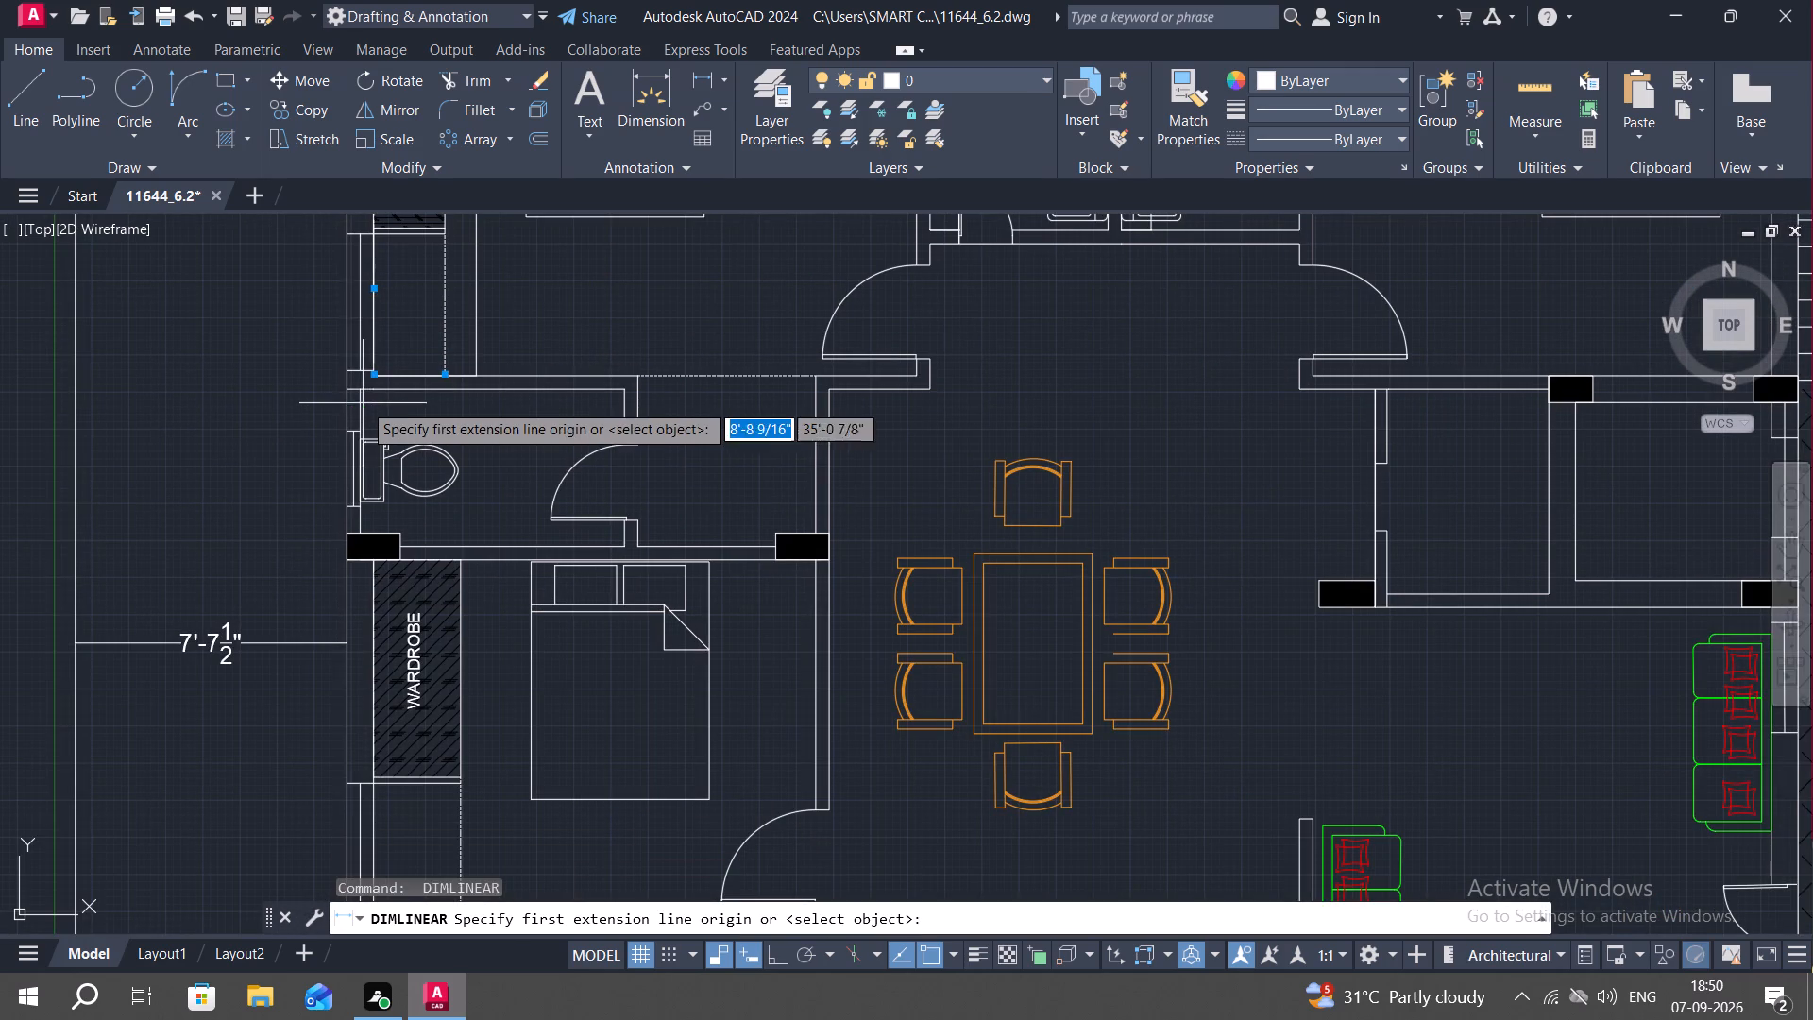
{"action": "left_click", "coordinate": [363, 392]}
{"action": "left_click", "coordinate": [619, 393]}
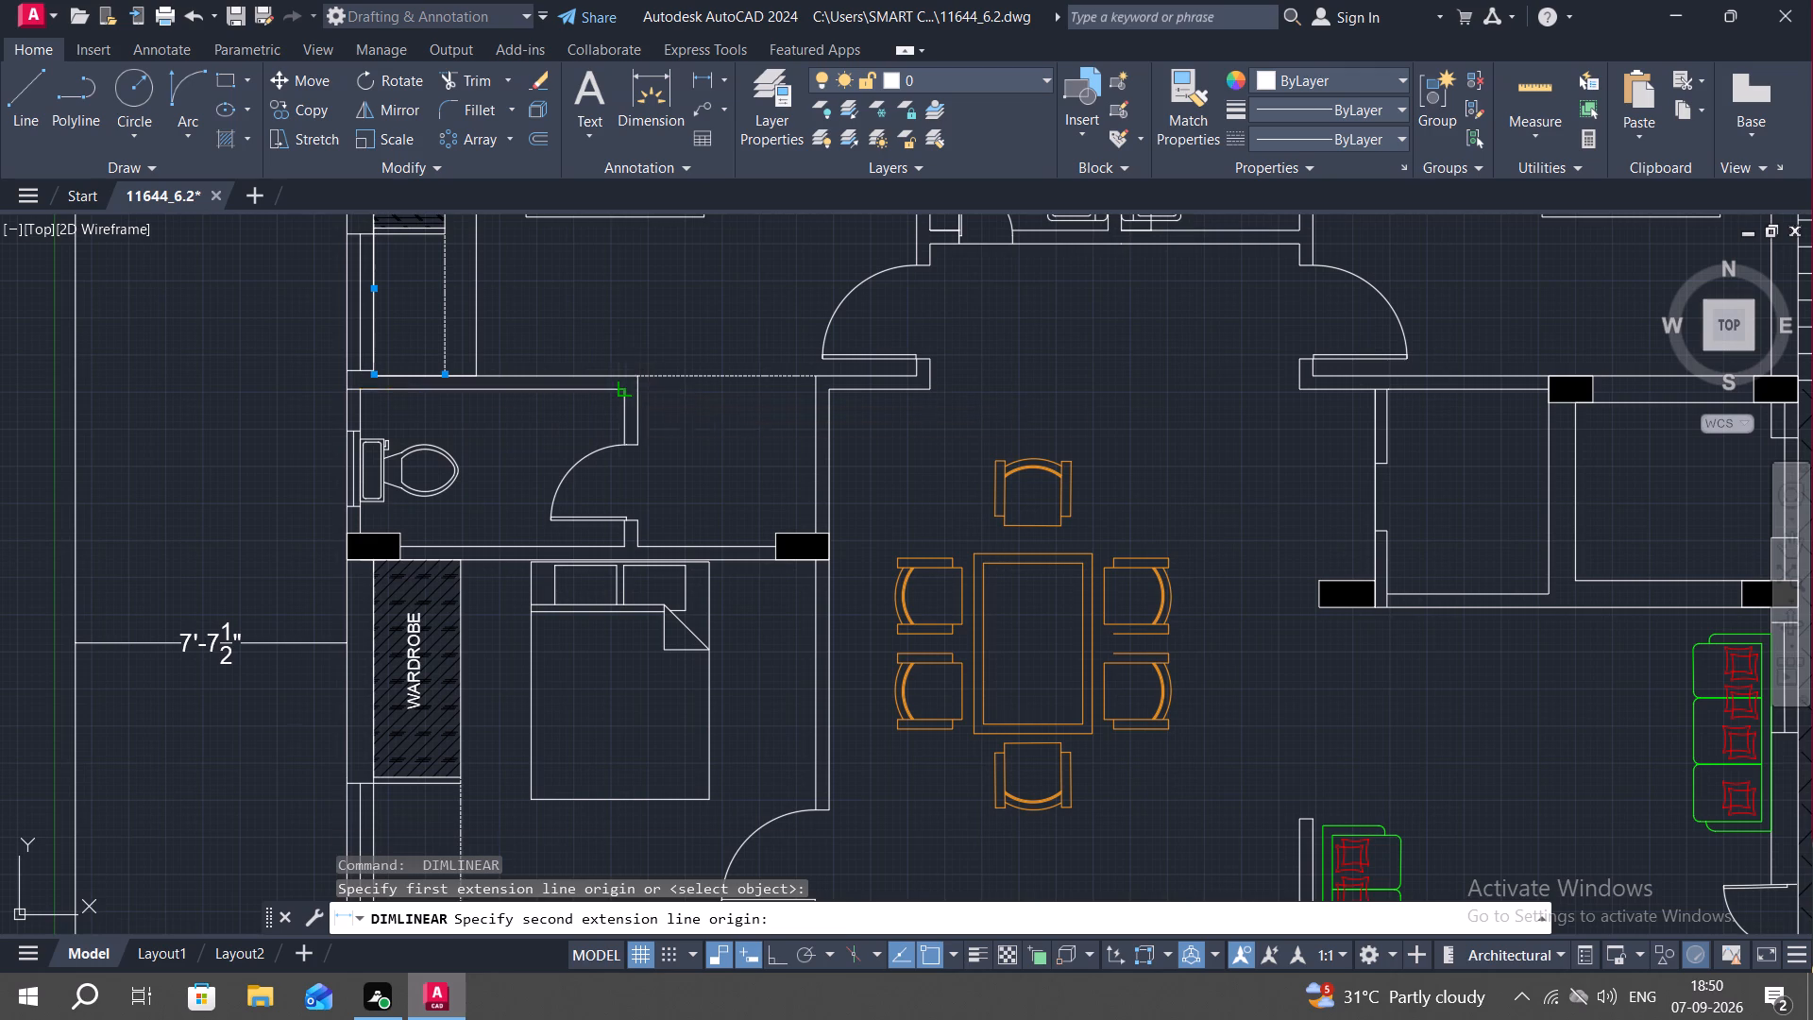
{"action": "left_click", "coordinate": [615, 410]}
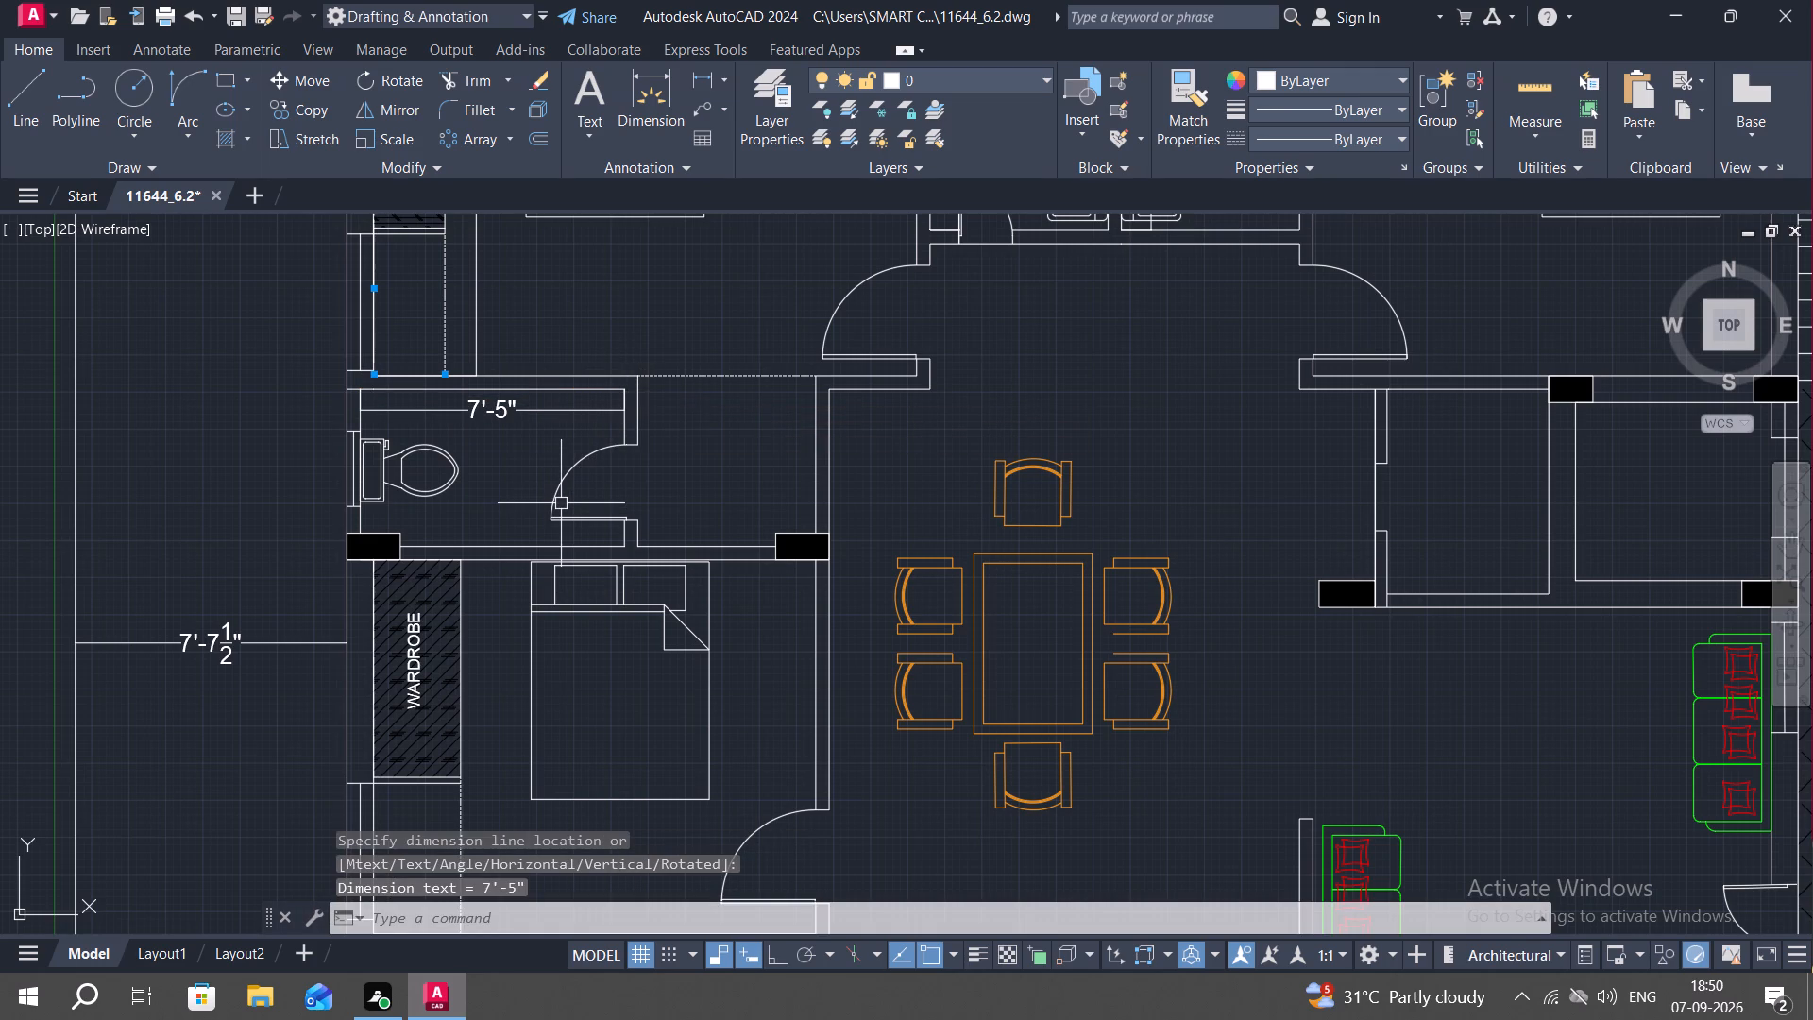
{"action": "key", "text": "space"}
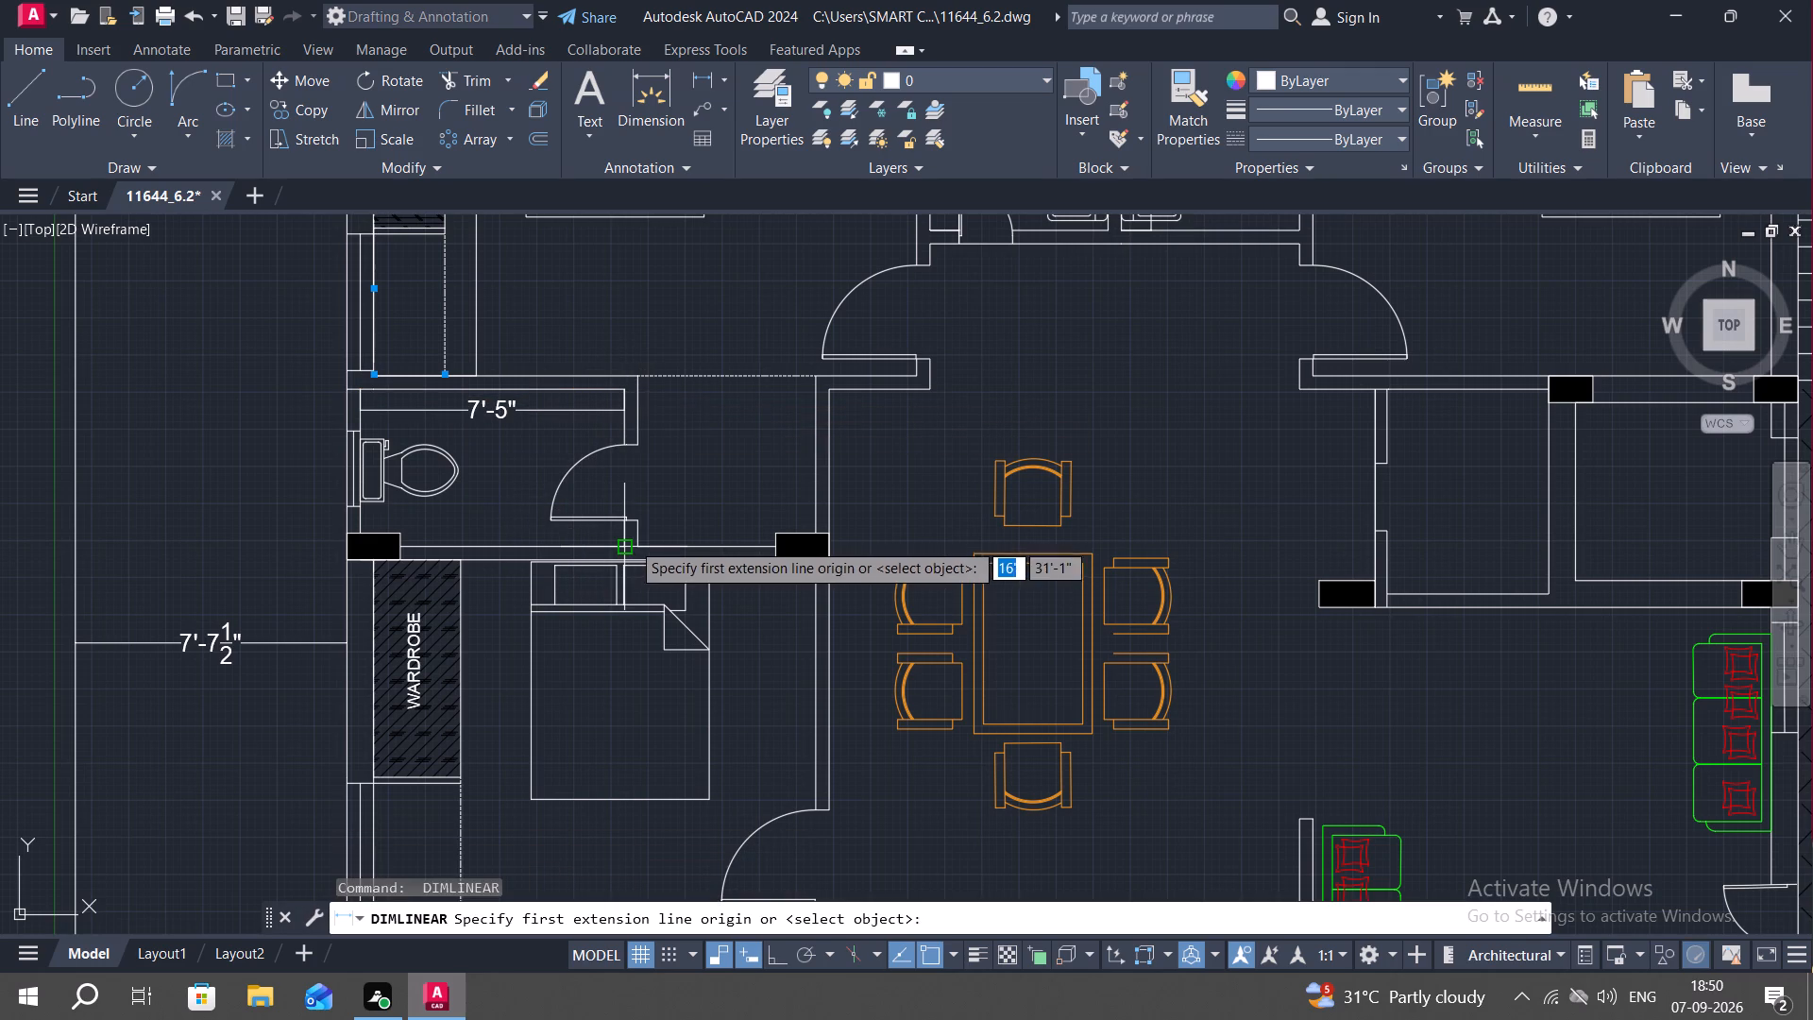
{"action": "left_click", "coordinate": [630, 540]}
{"action": "left_click", "coordinate": [626, 388]}
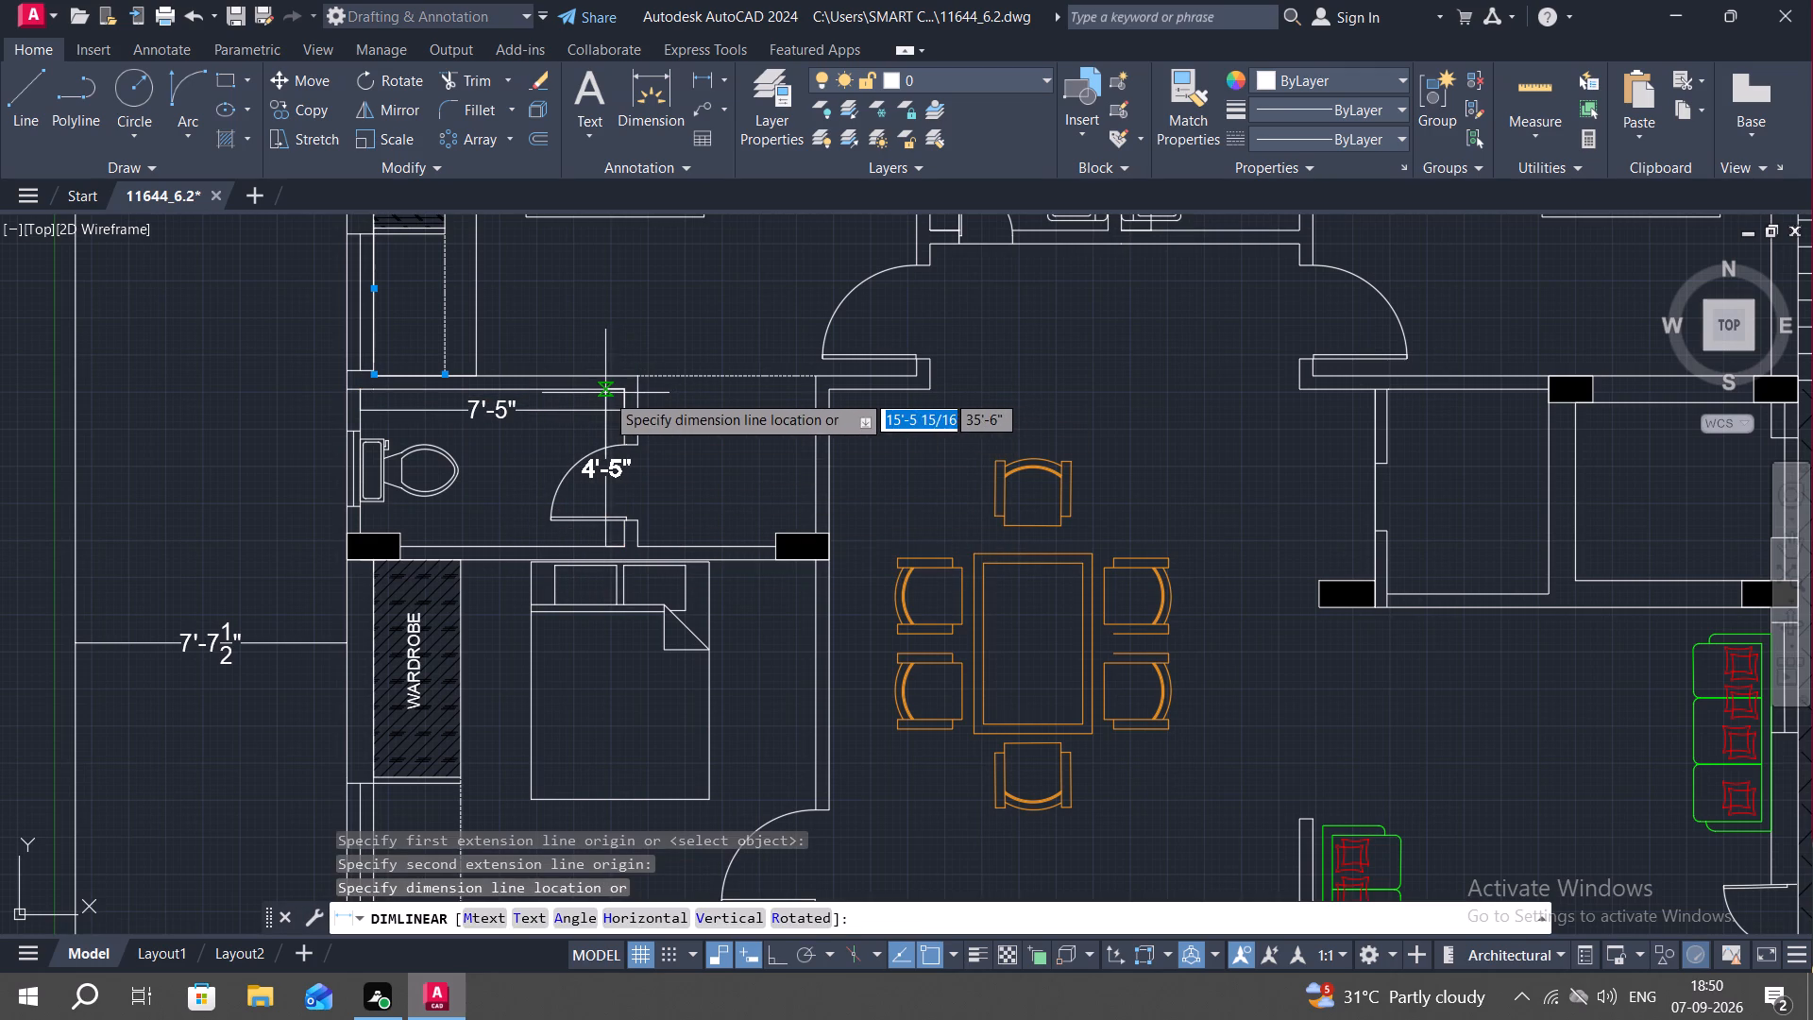
{"action": "left_click", "coordinate": [601, 397]}
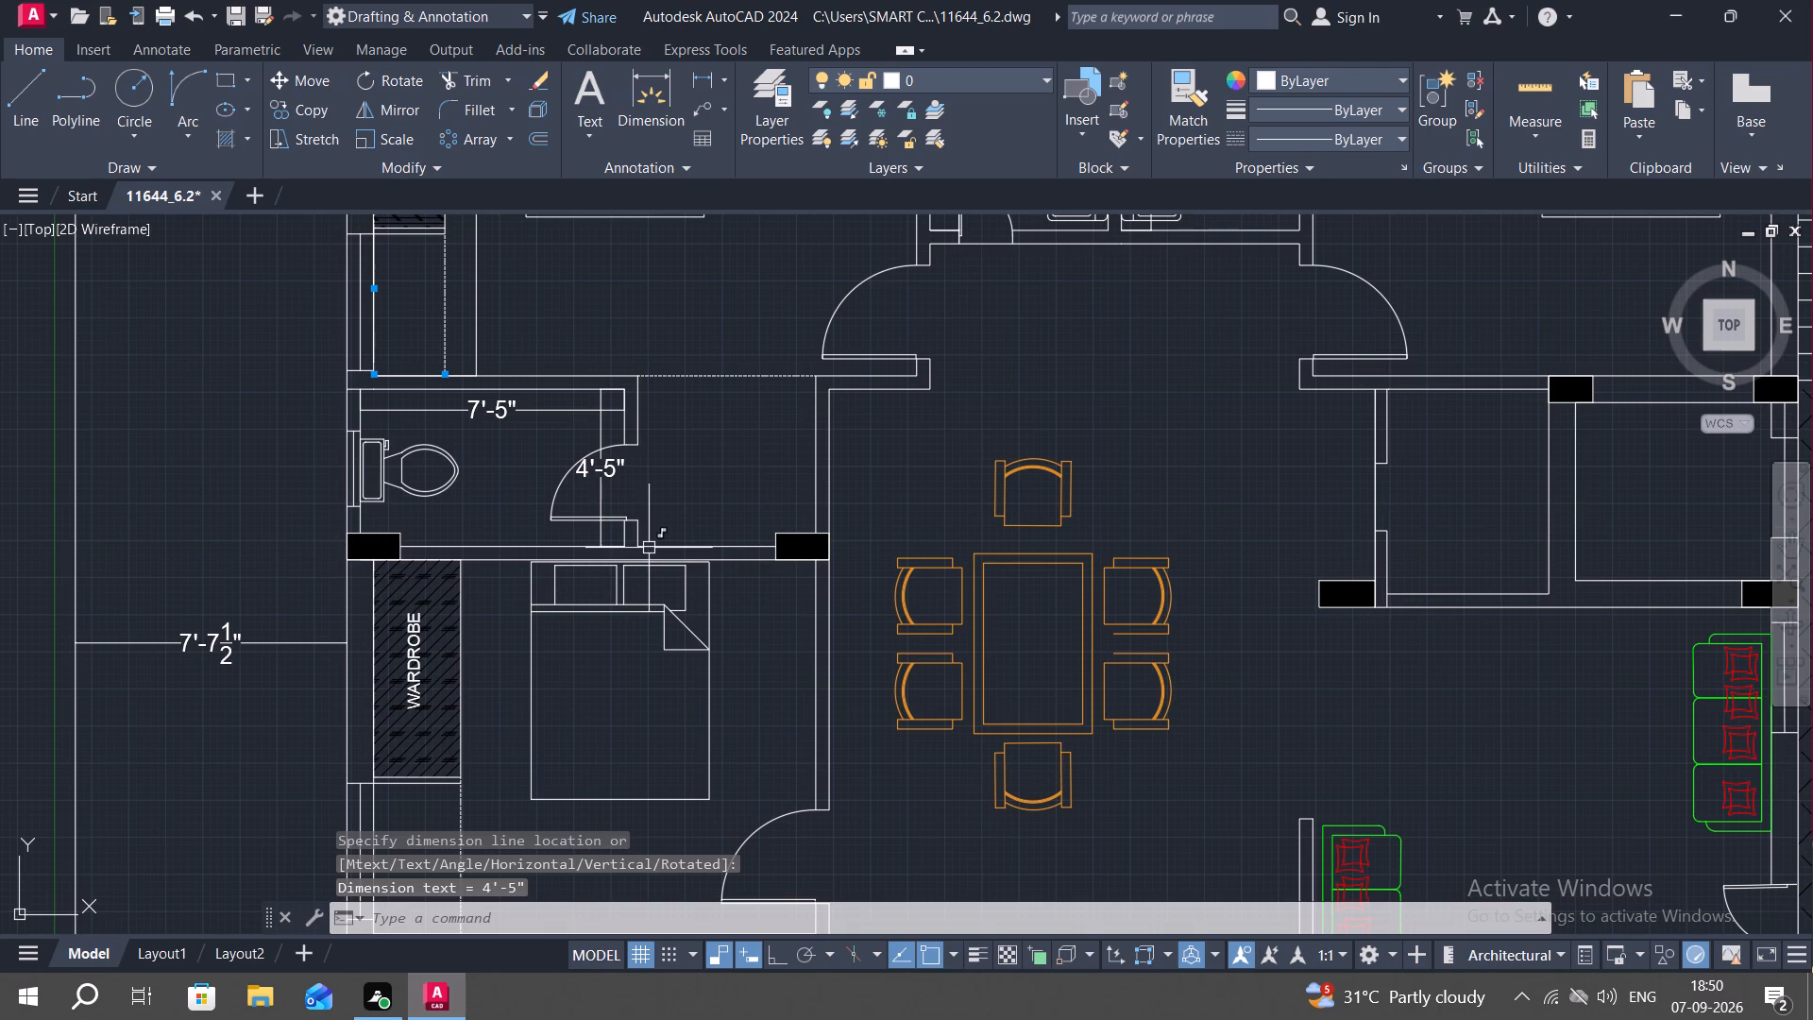
Extend the outer face line of that toilet's door-side wall across the door opening.
{"action": "scroll", "coordinate": [649, 548], "scroll_direction": "up", "scroll_amount": 1}
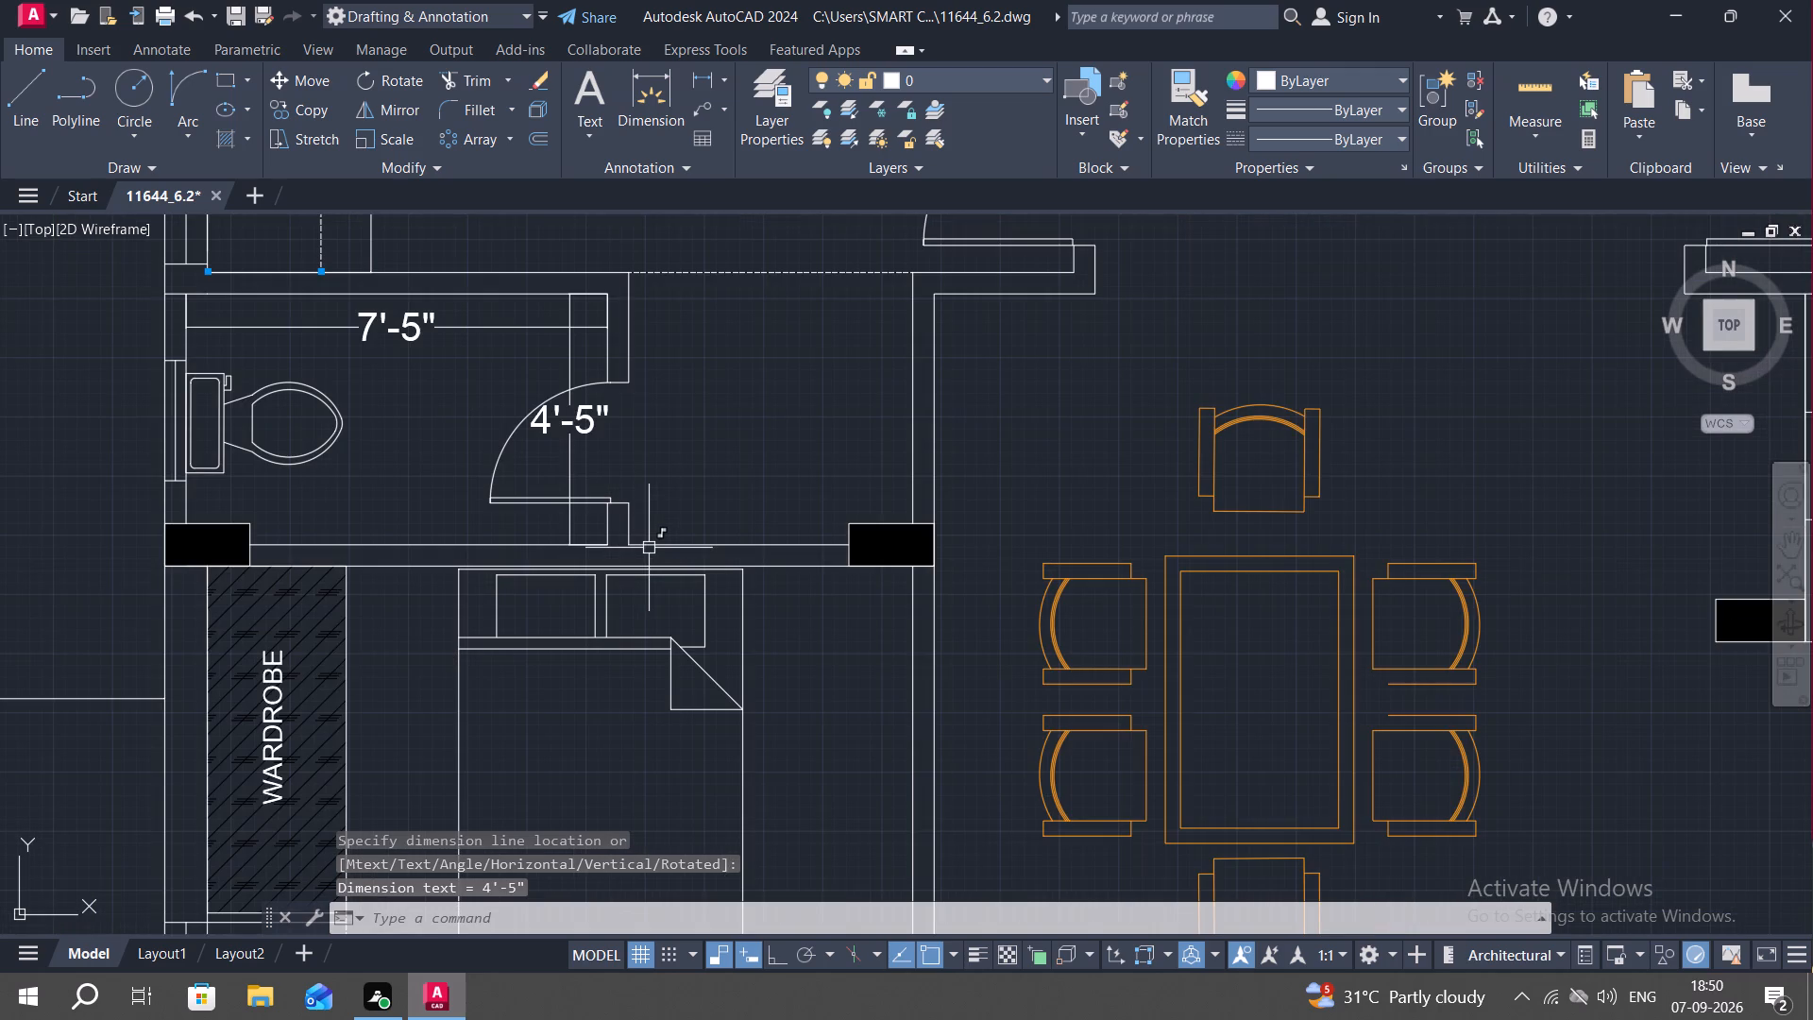
{"action": "type", "text": "EX"}
{"action": "key", "text": "space"}
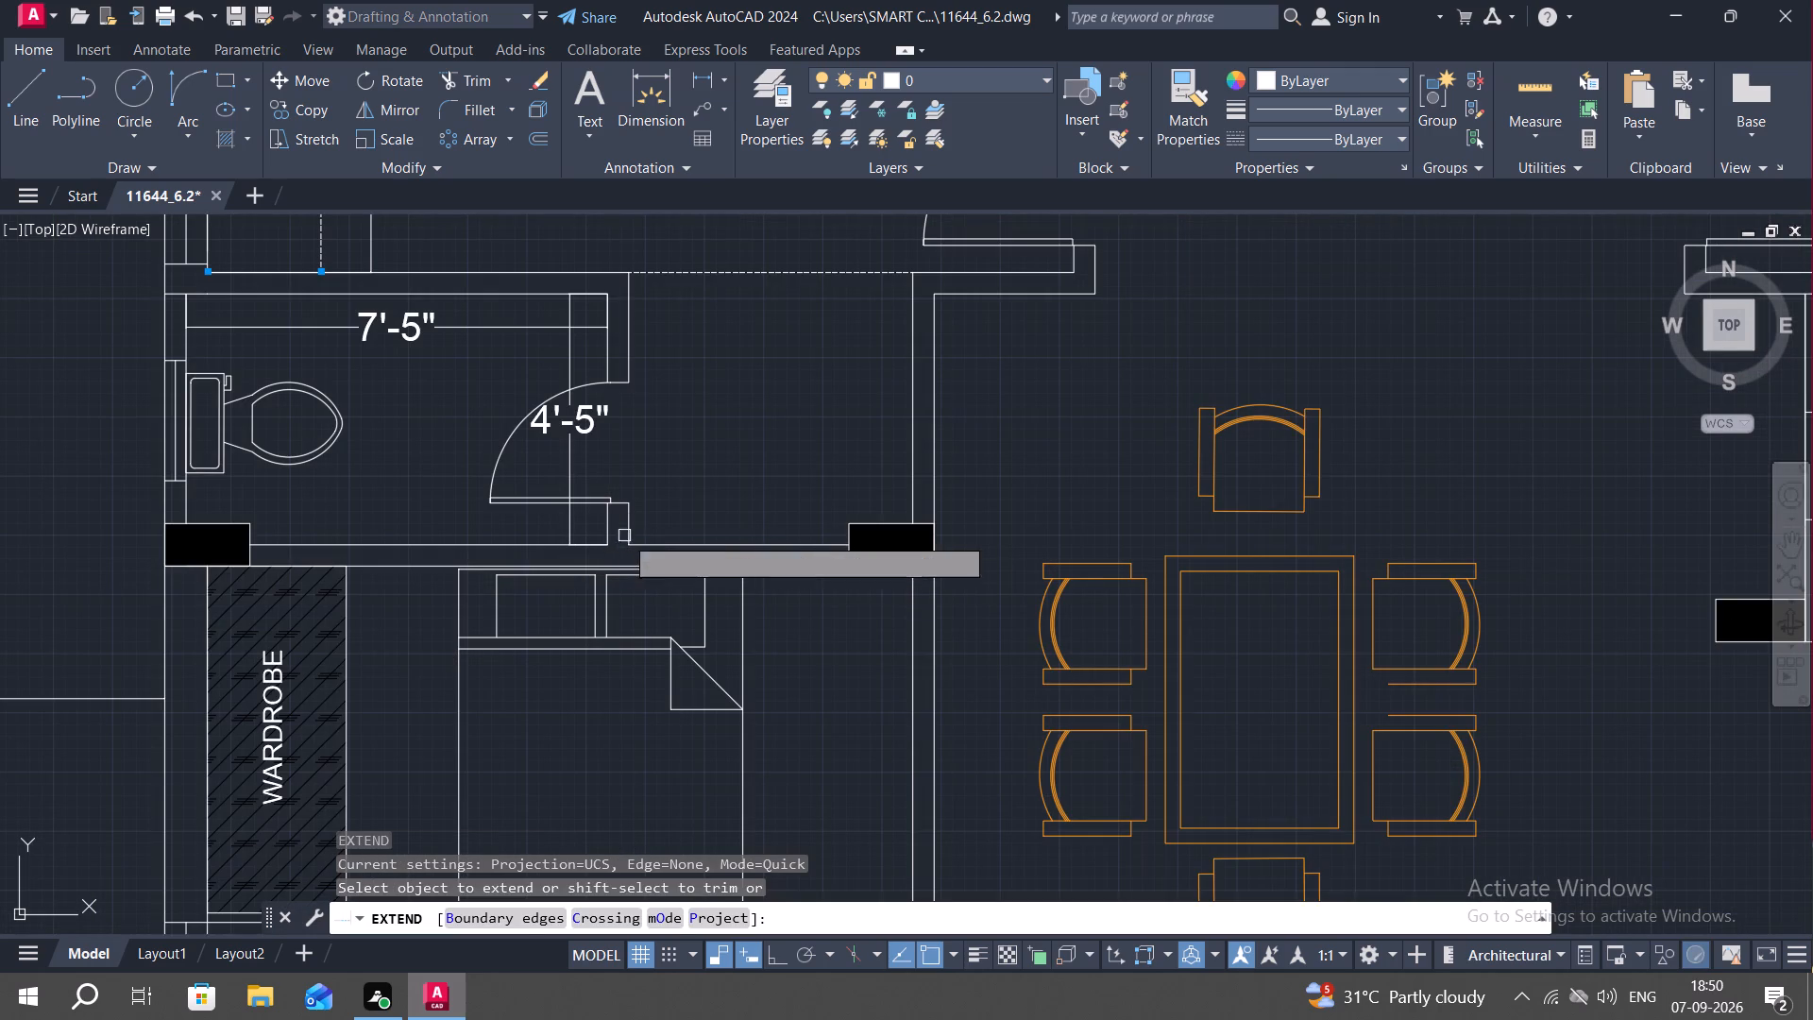
{"action": "left_click", "coordinate": [631, 517]}
{"action": "key", "text": "Escape"}
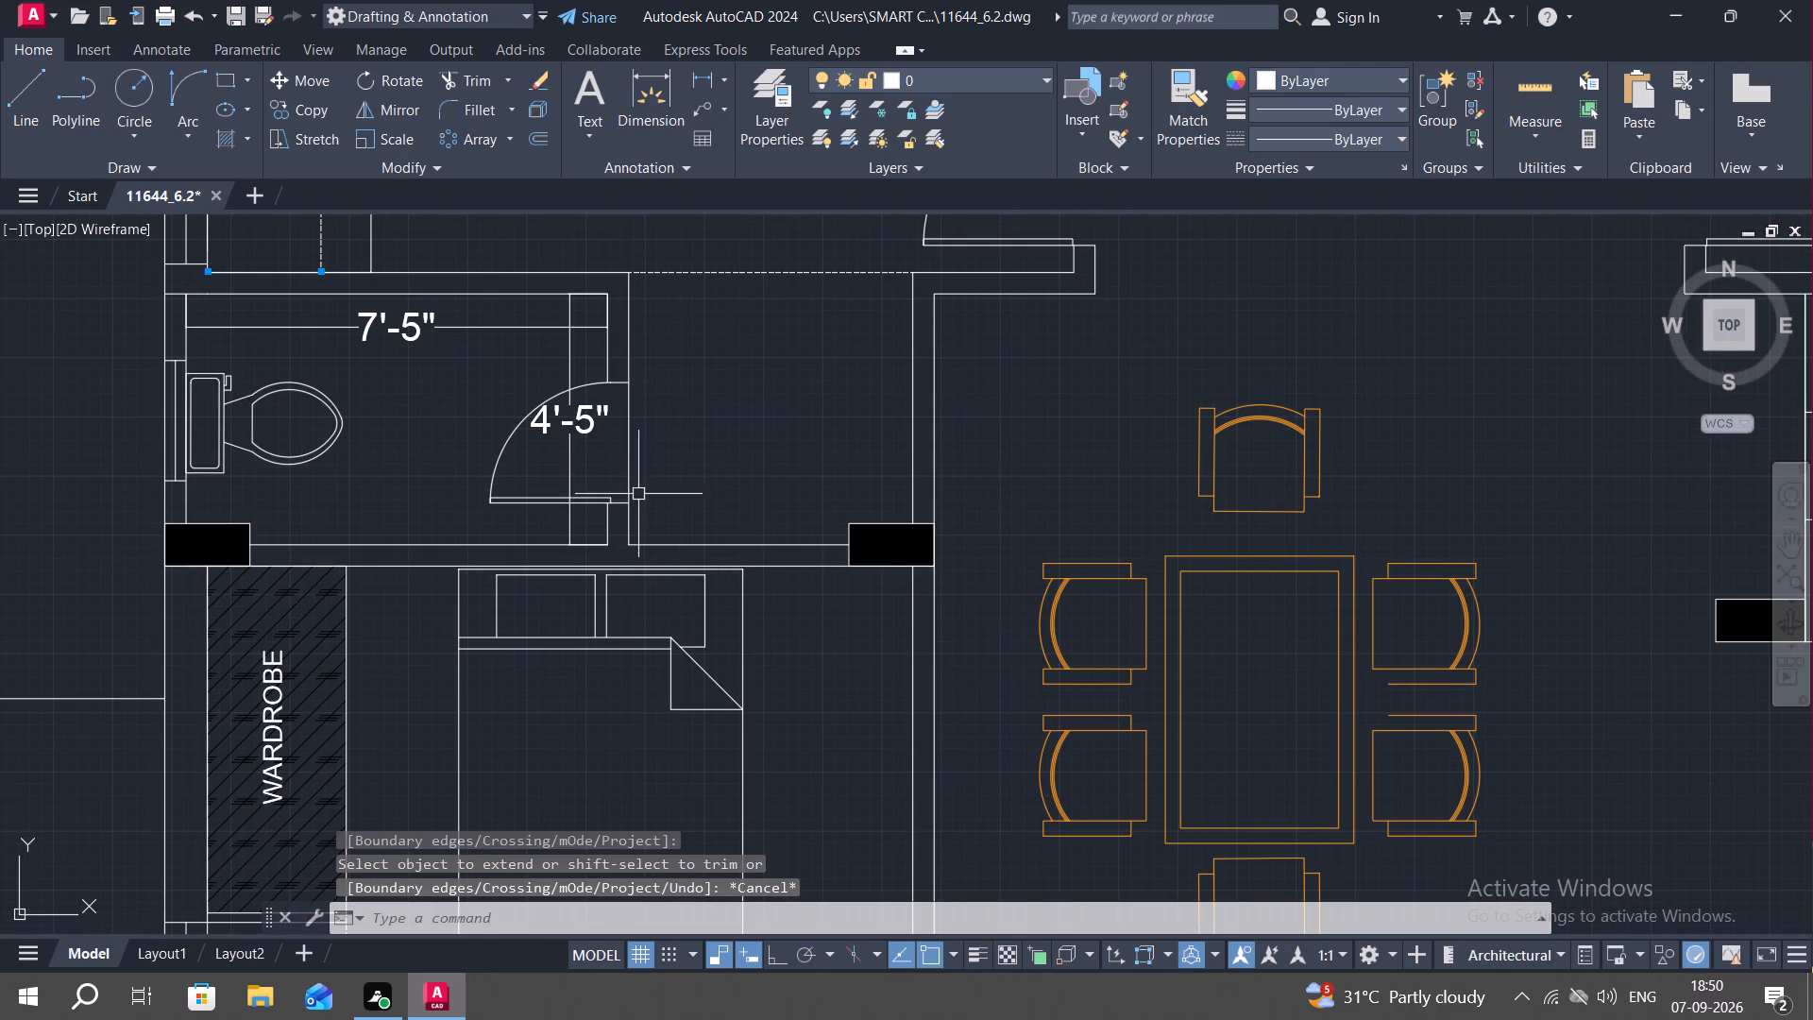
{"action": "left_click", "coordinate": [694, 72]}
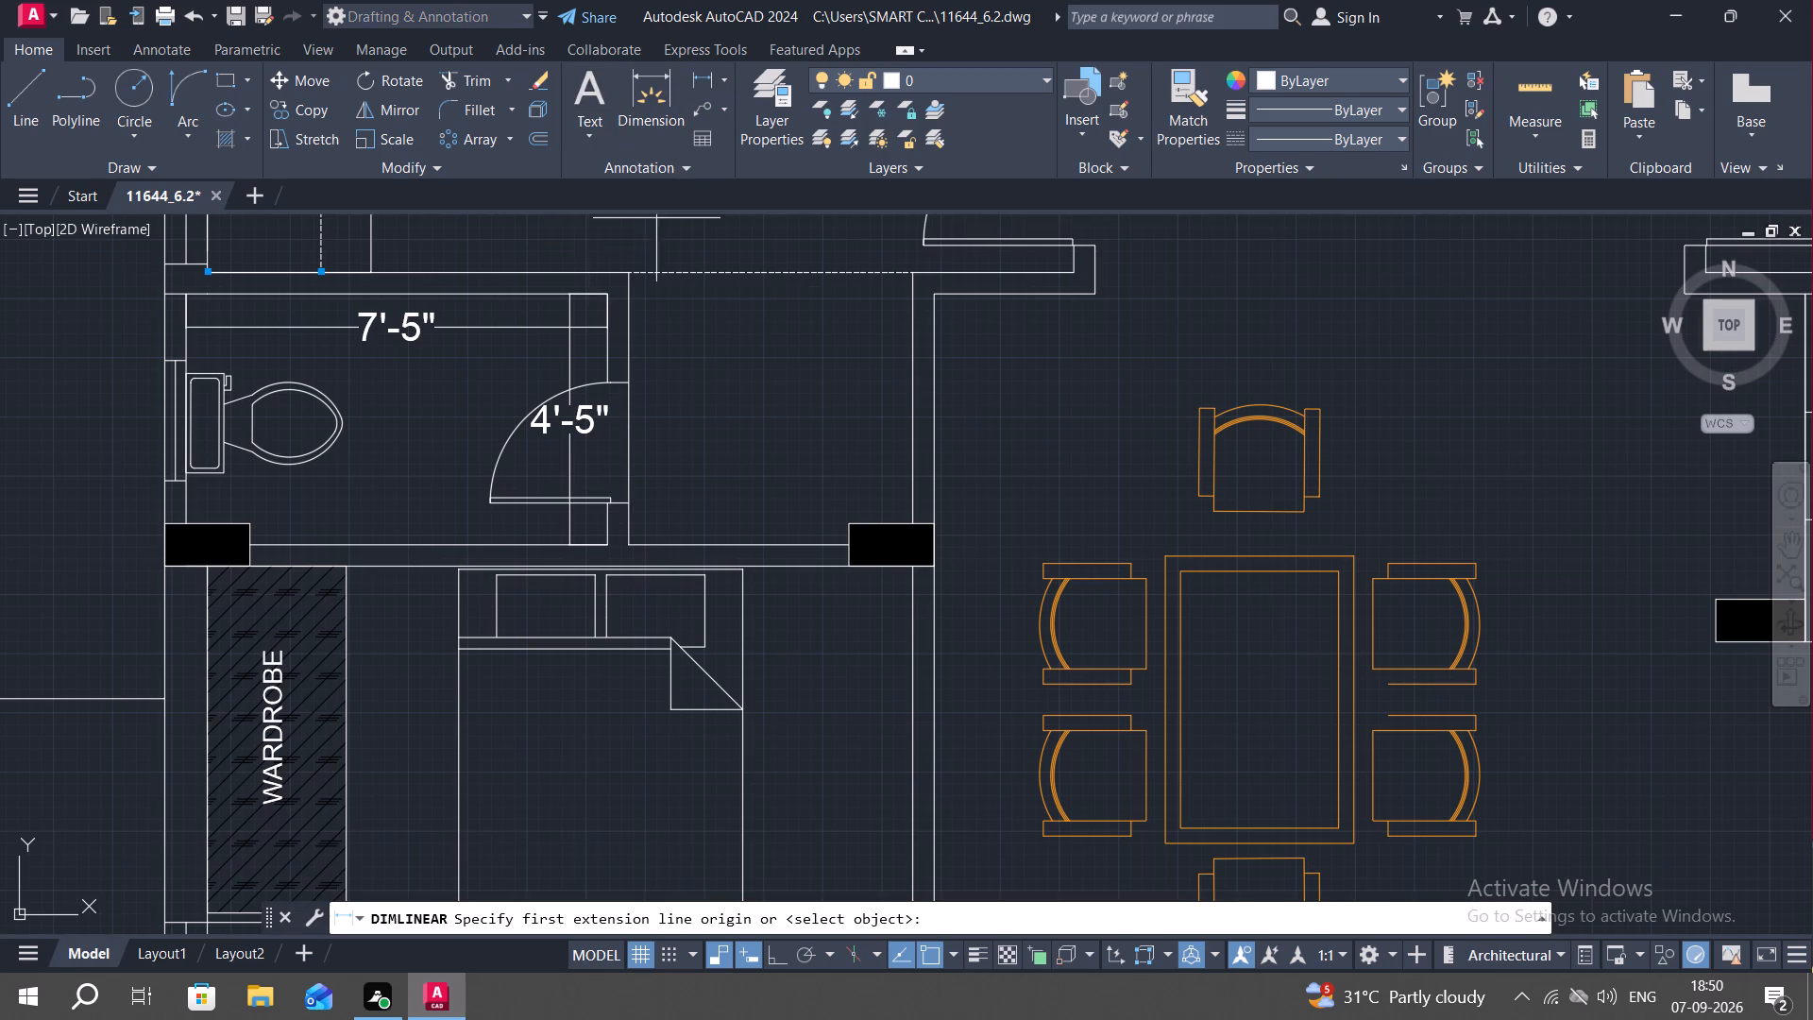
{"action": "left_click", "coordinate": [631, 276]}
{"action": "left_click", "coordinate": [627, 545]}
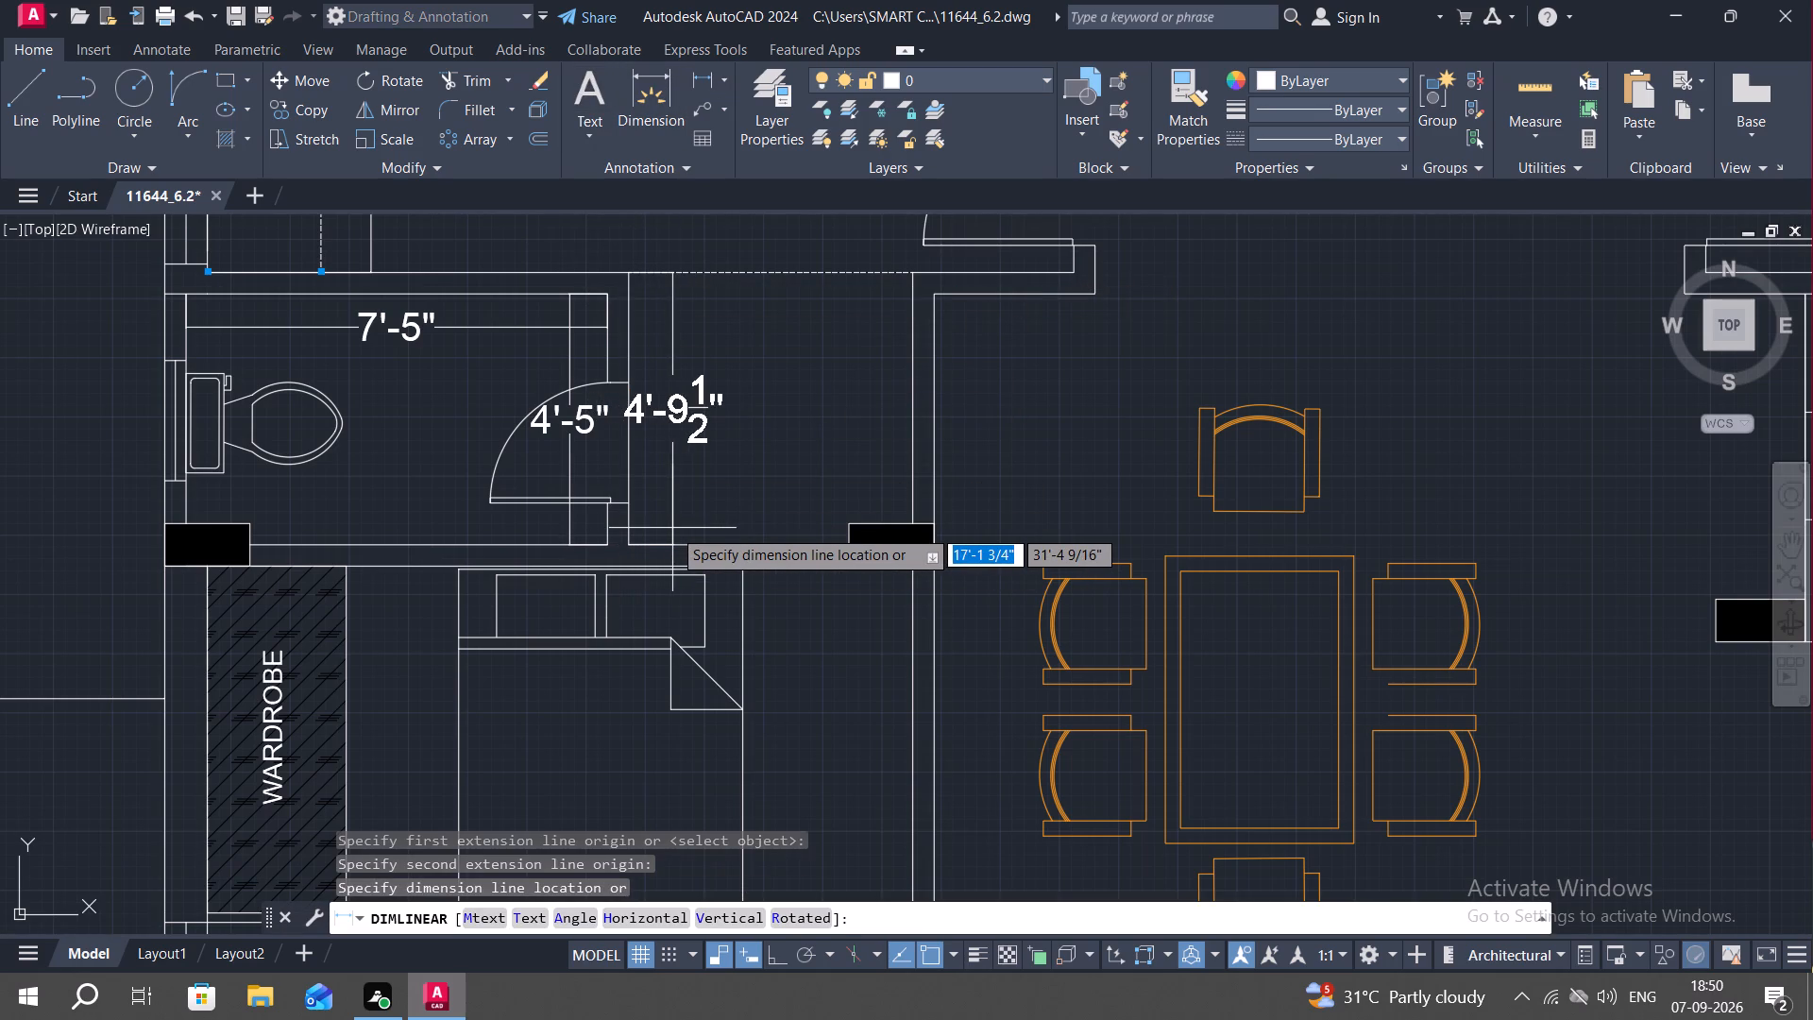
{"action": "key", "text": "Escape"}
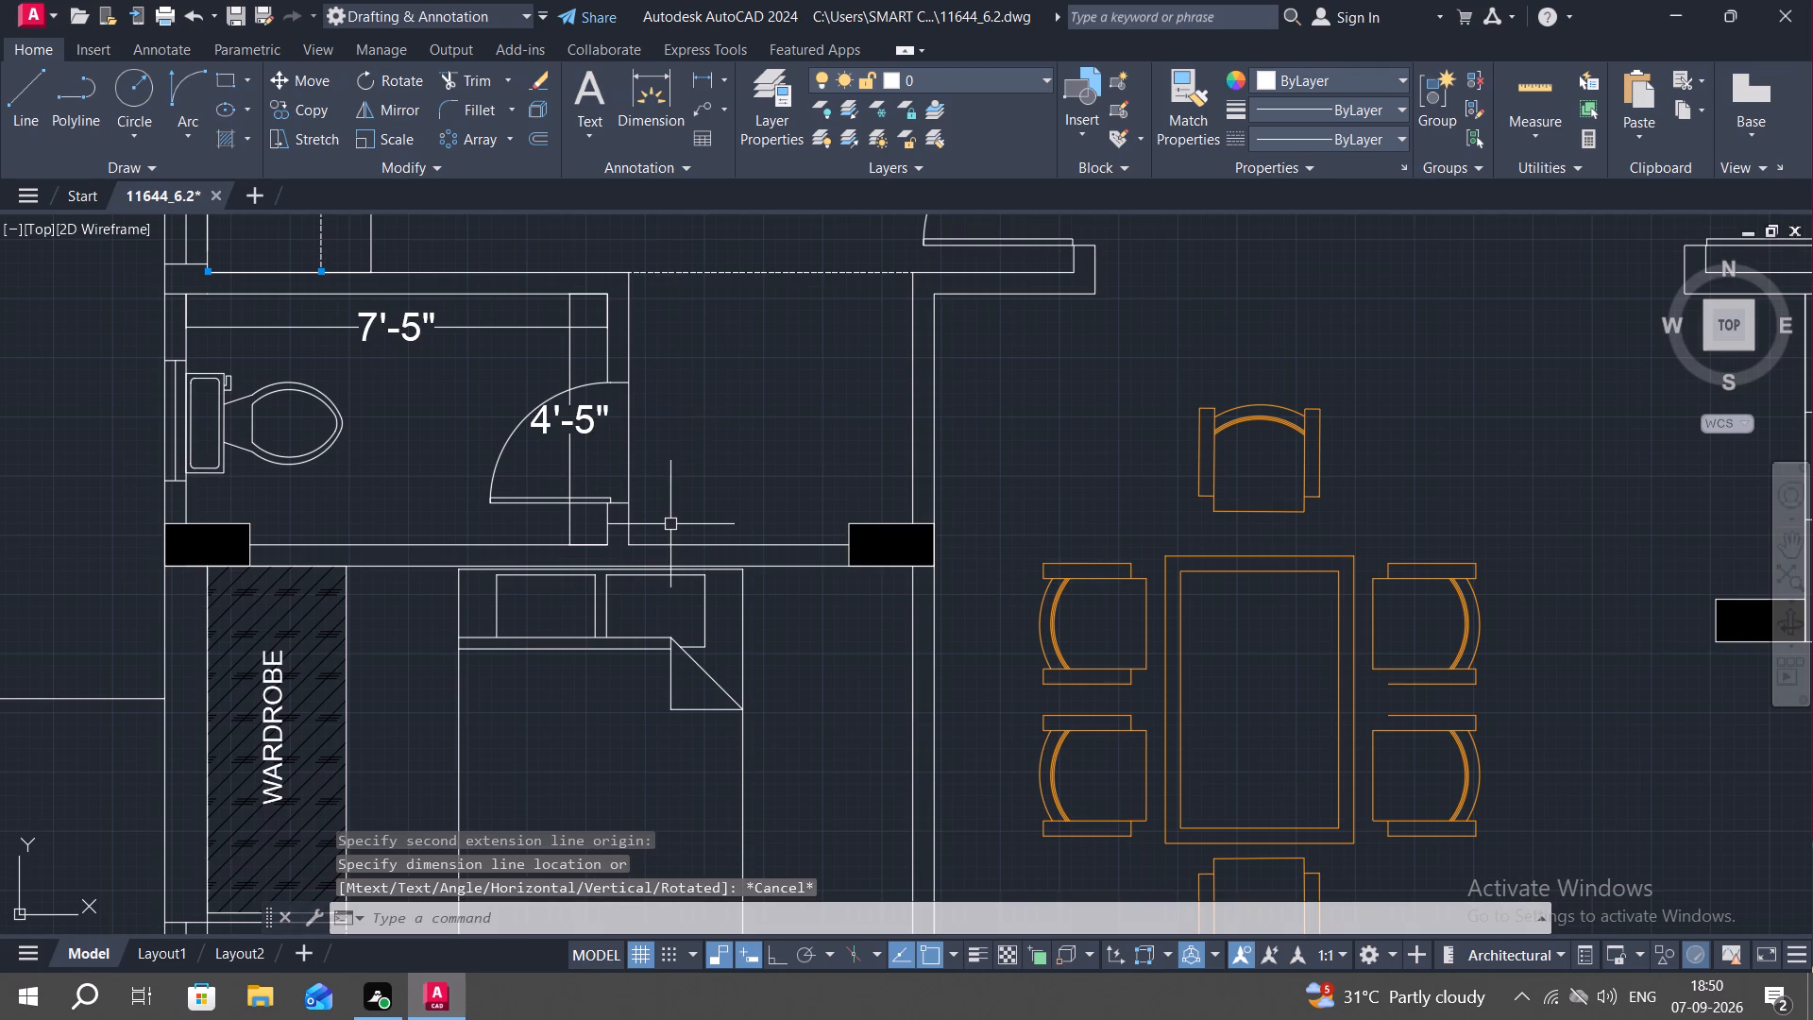
Add a horizontal and a vertical linear dimension for the small space between the toilet's door-side wall and the dining area wall.
{"action": "key", "text": "space"}
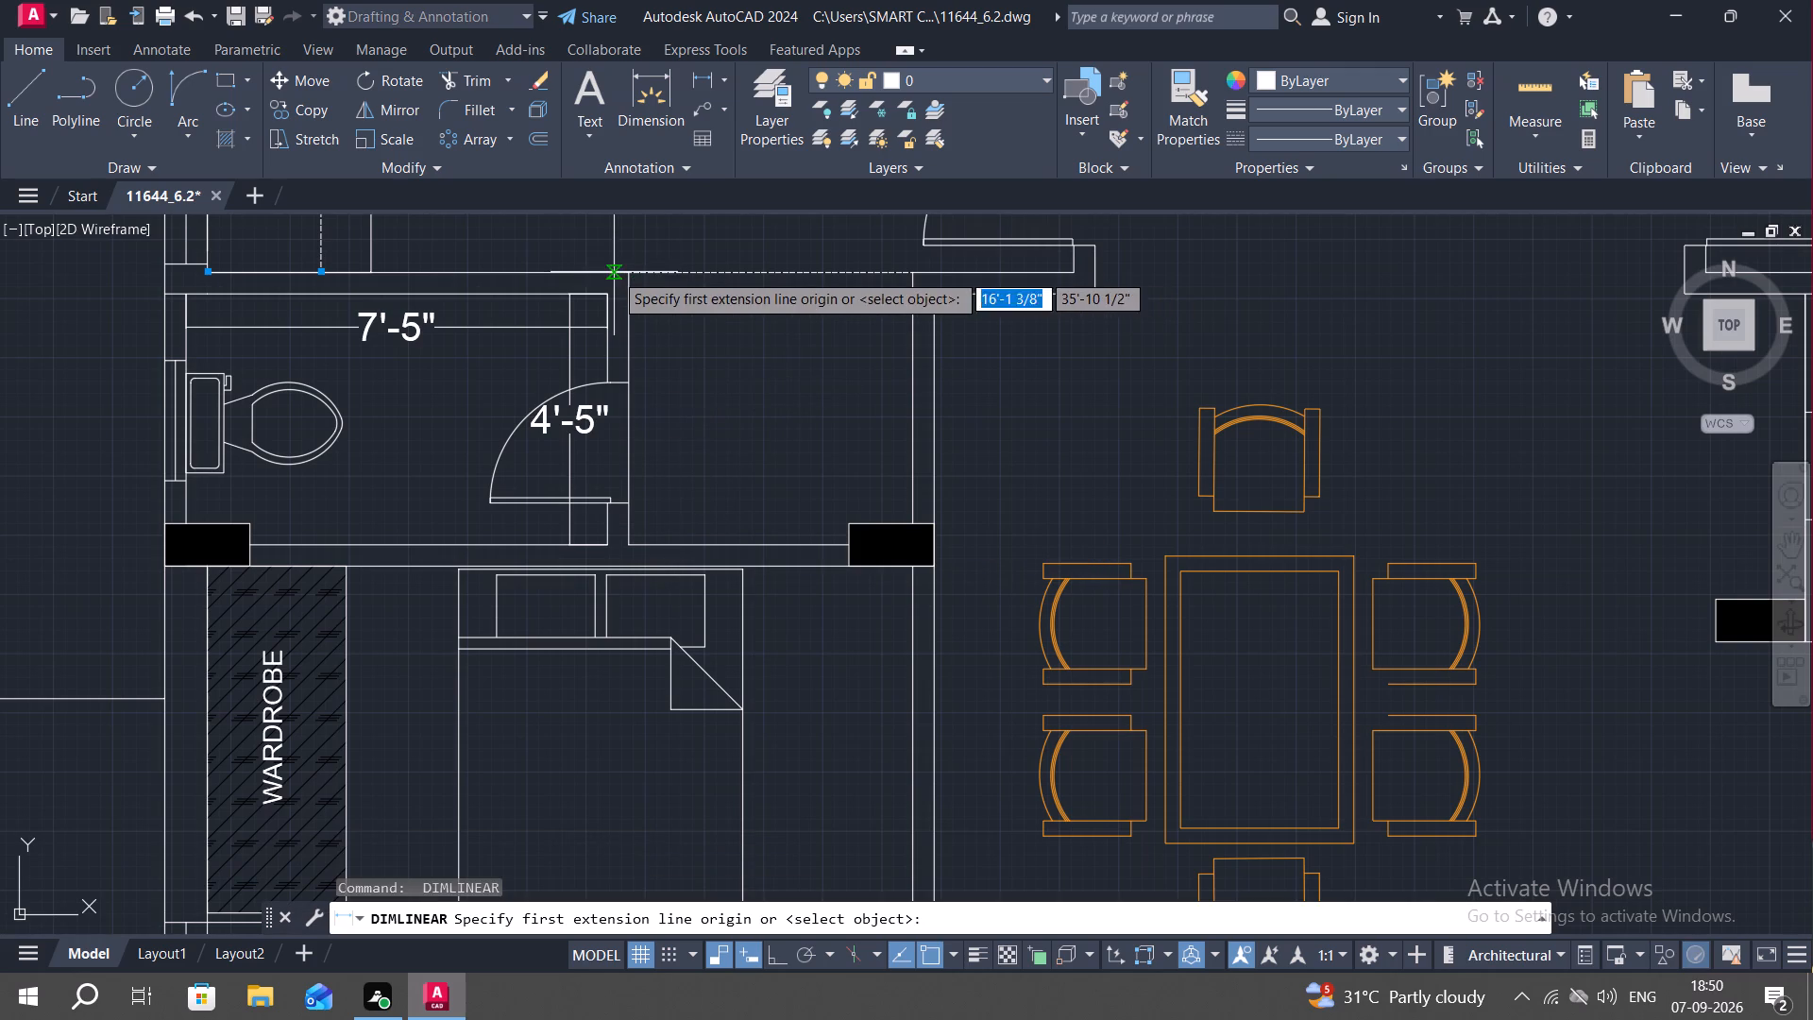
{"action": "left_click", "coordinate": [629, 275]}
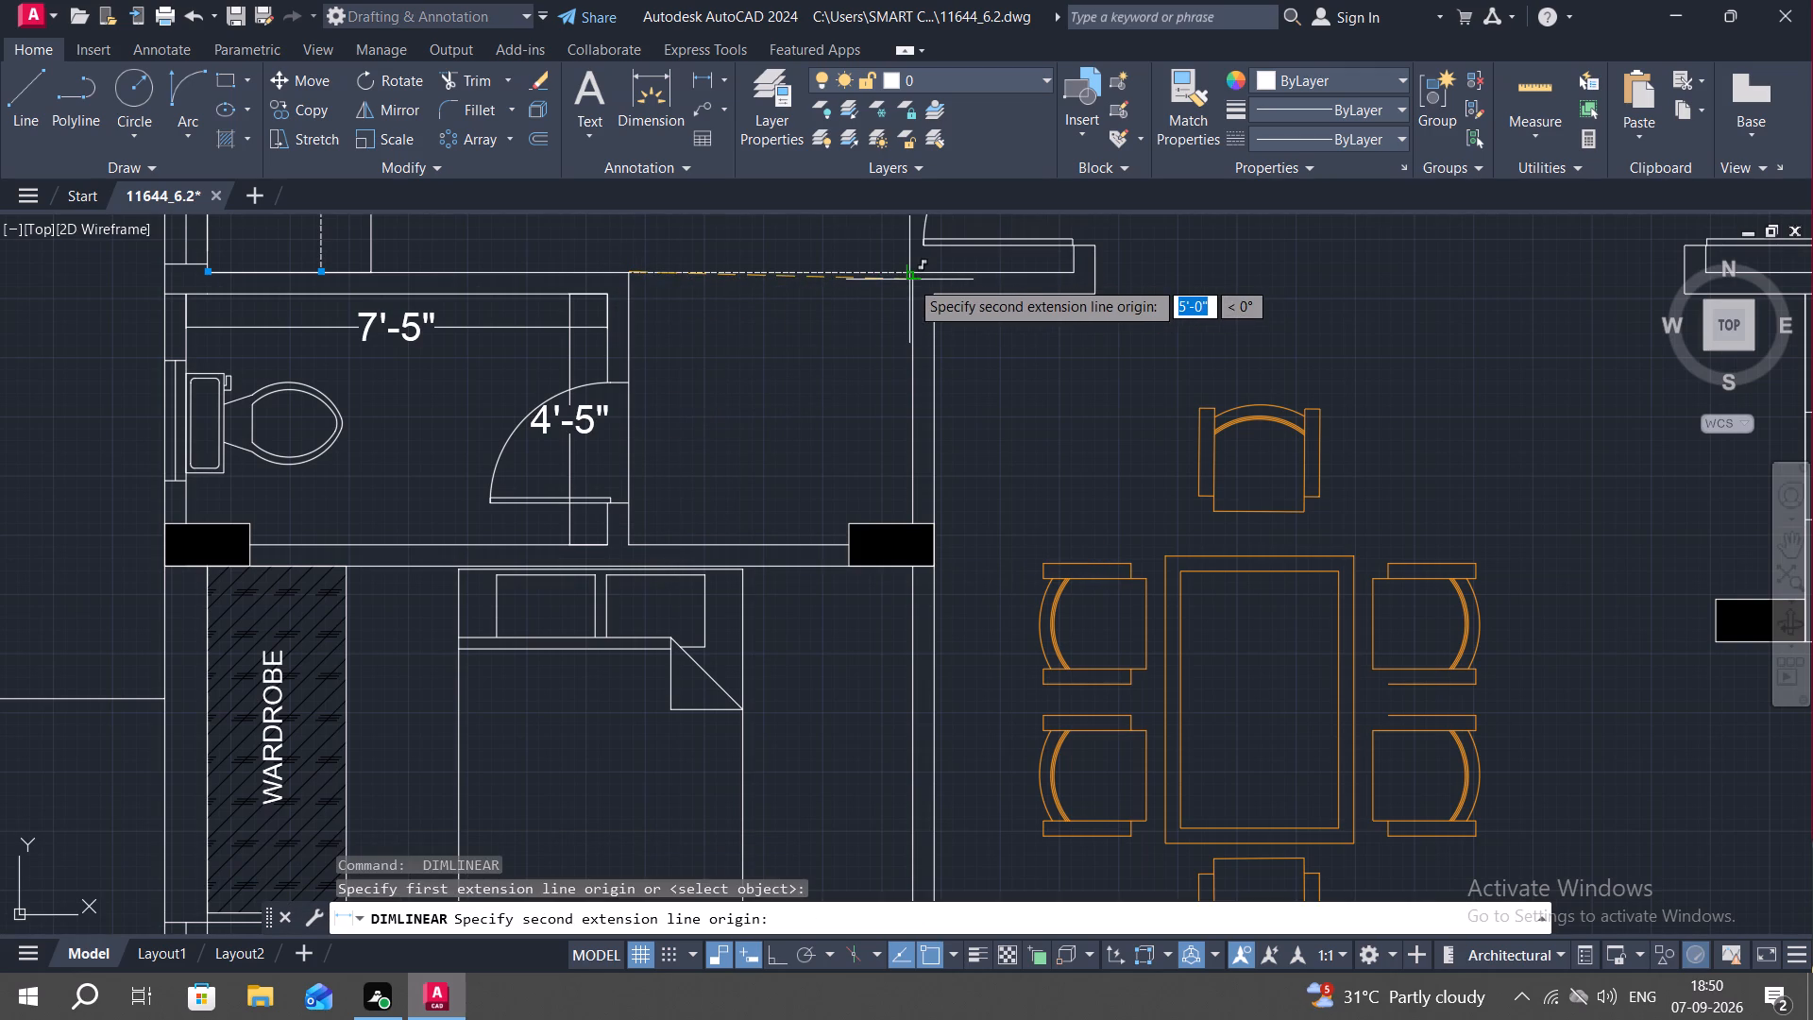
{"action": "left_click", "coordinate": [912, 277]}
{"action": "left_click", "coordinate": [905, 318]}
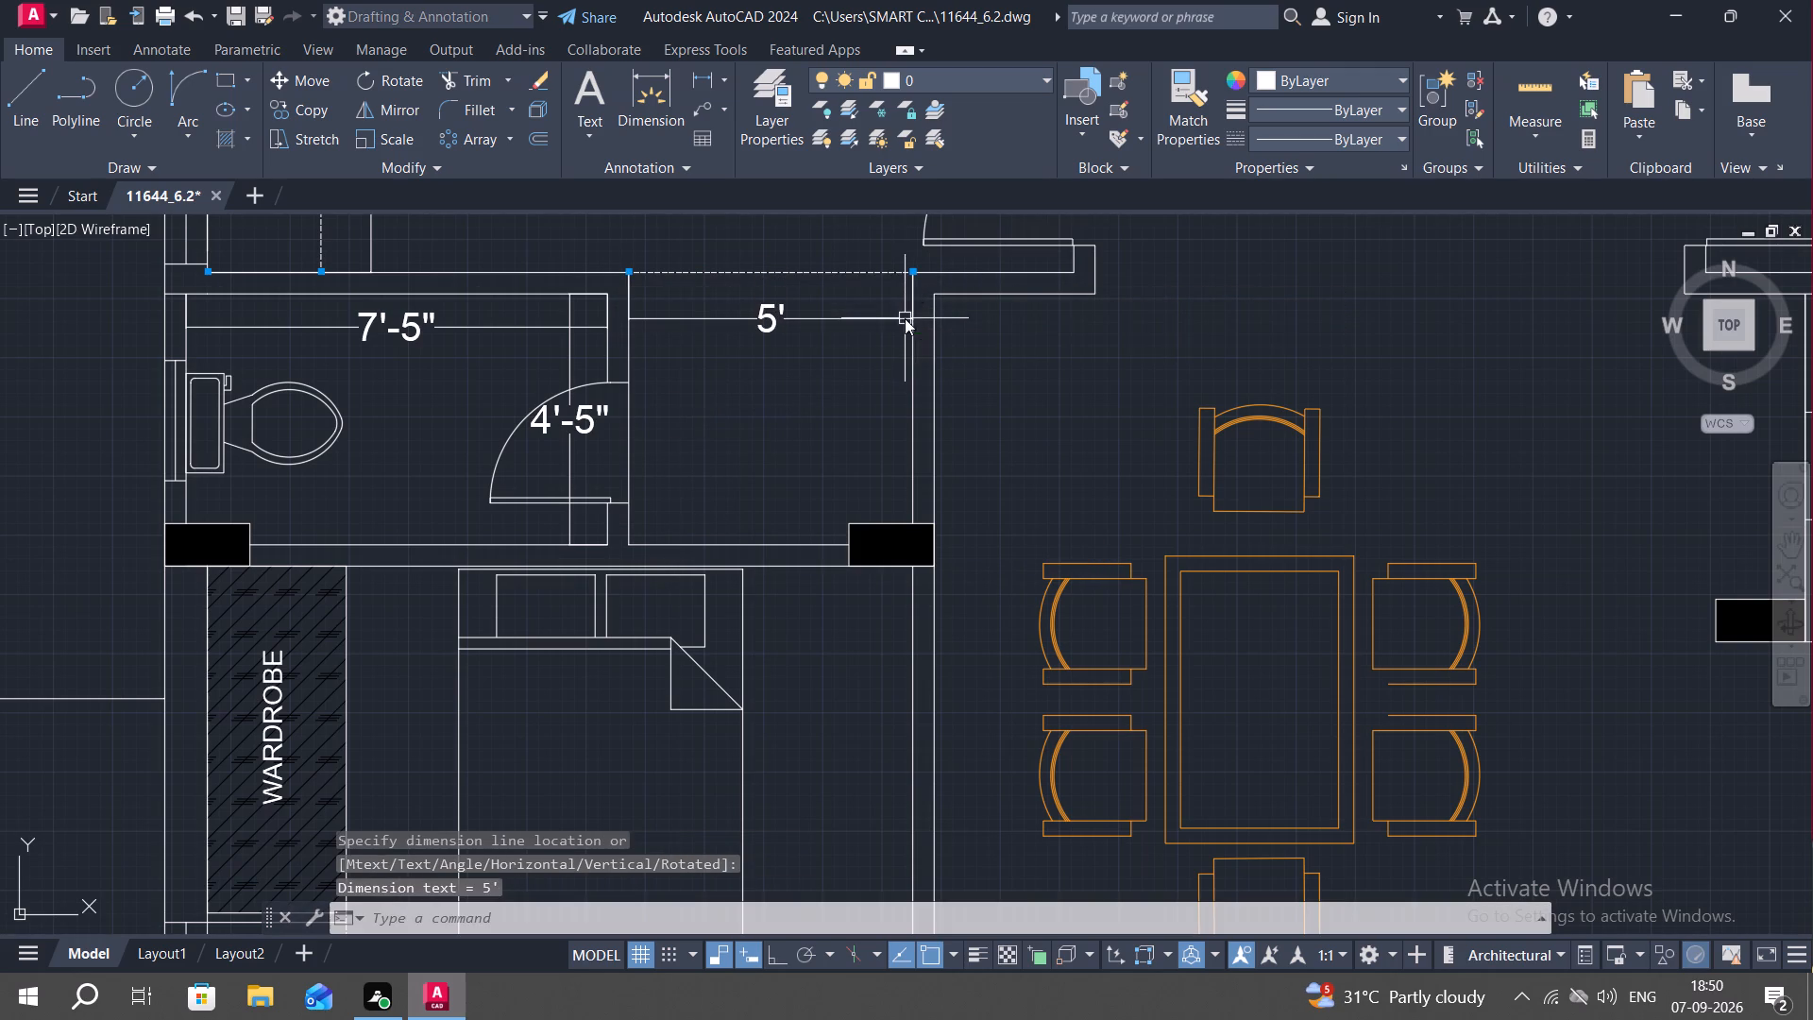
{"action": "key", "text": "space"}
{"action": "left_click", "coordinate": [630, 543]}
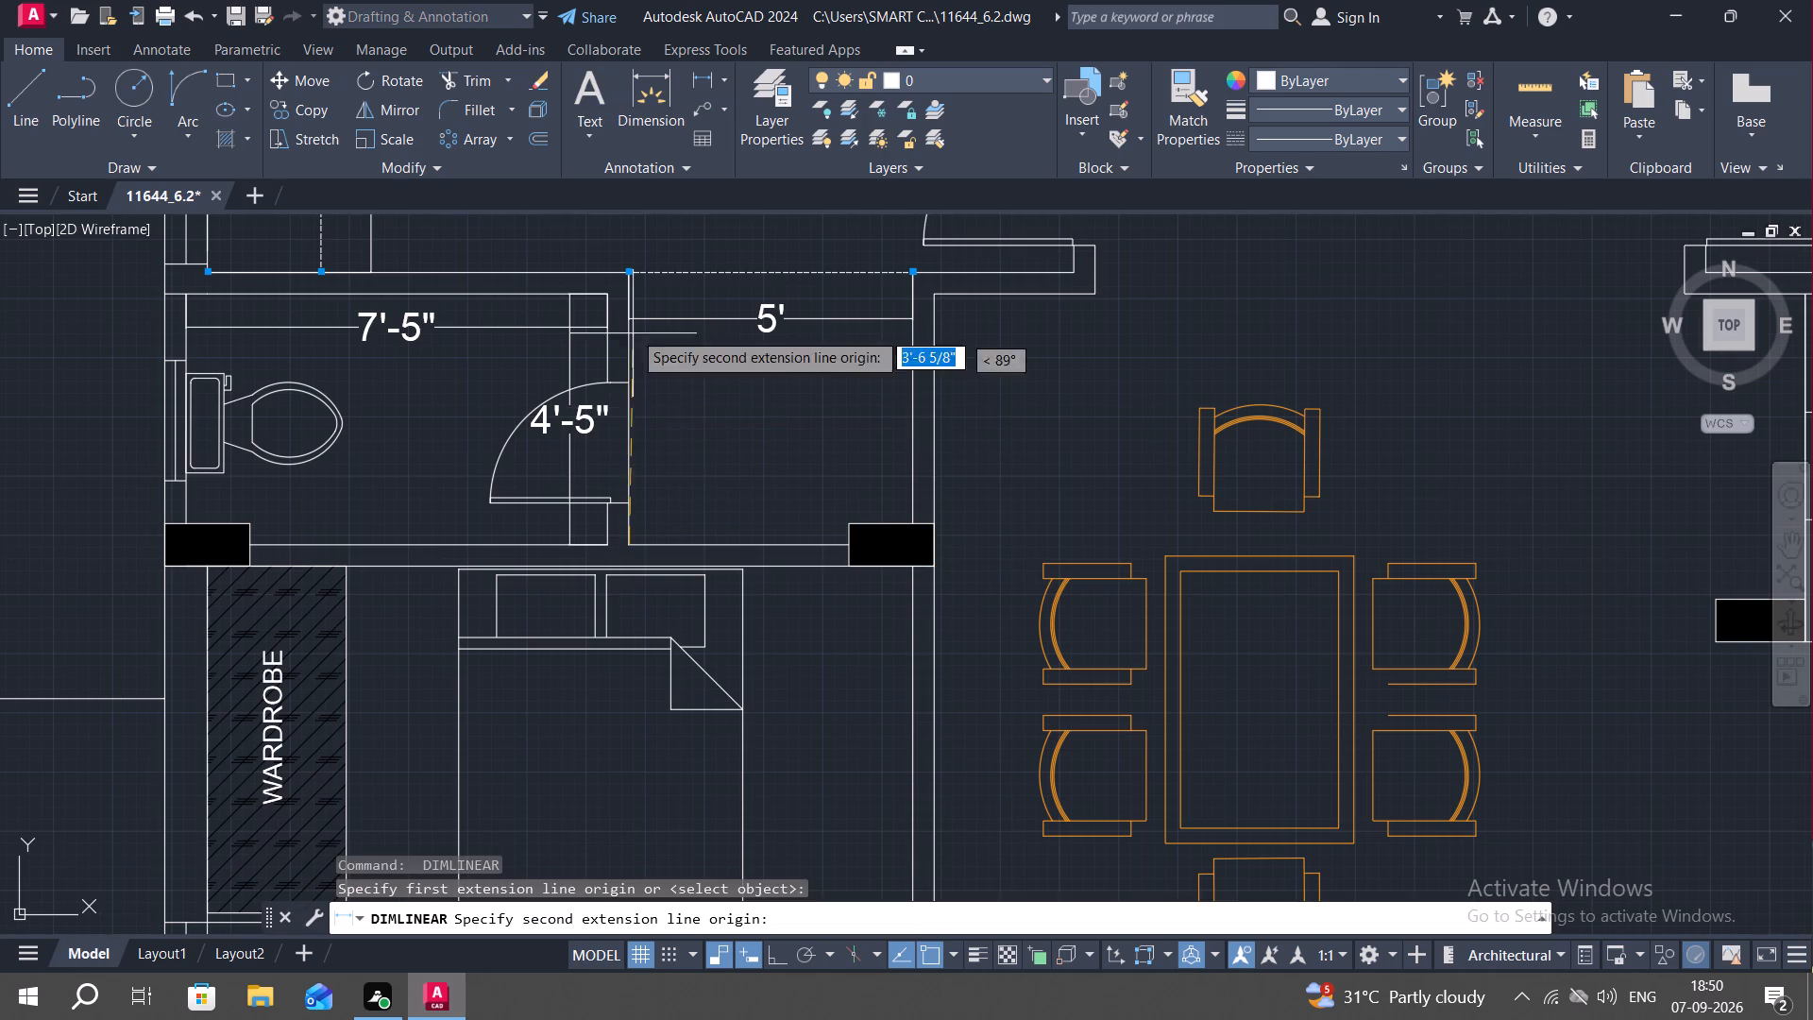
{"action": "left_click", "coordinate": [627, 275]}
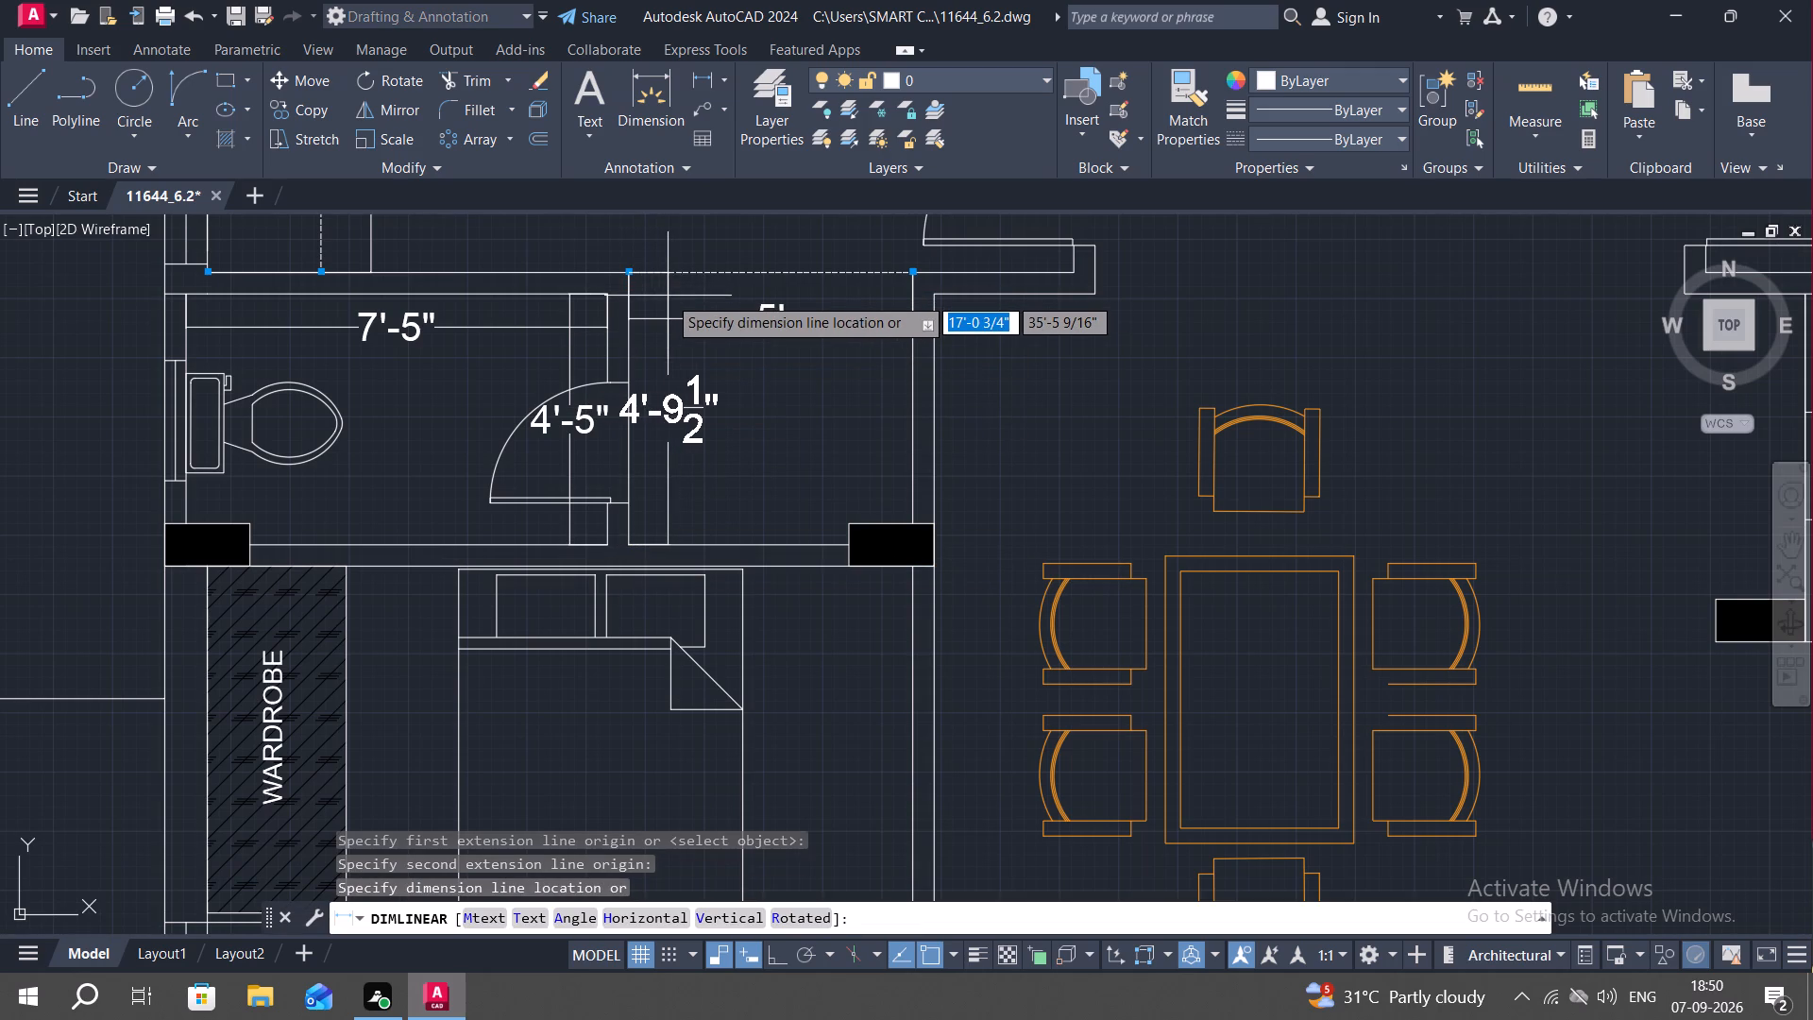
{"action": "left_click", "coordinate": [669, 297]}
Override the text of that small space's vertical dimension with 5'.
{"action": "double_click", "coordinate": [670, 402]}
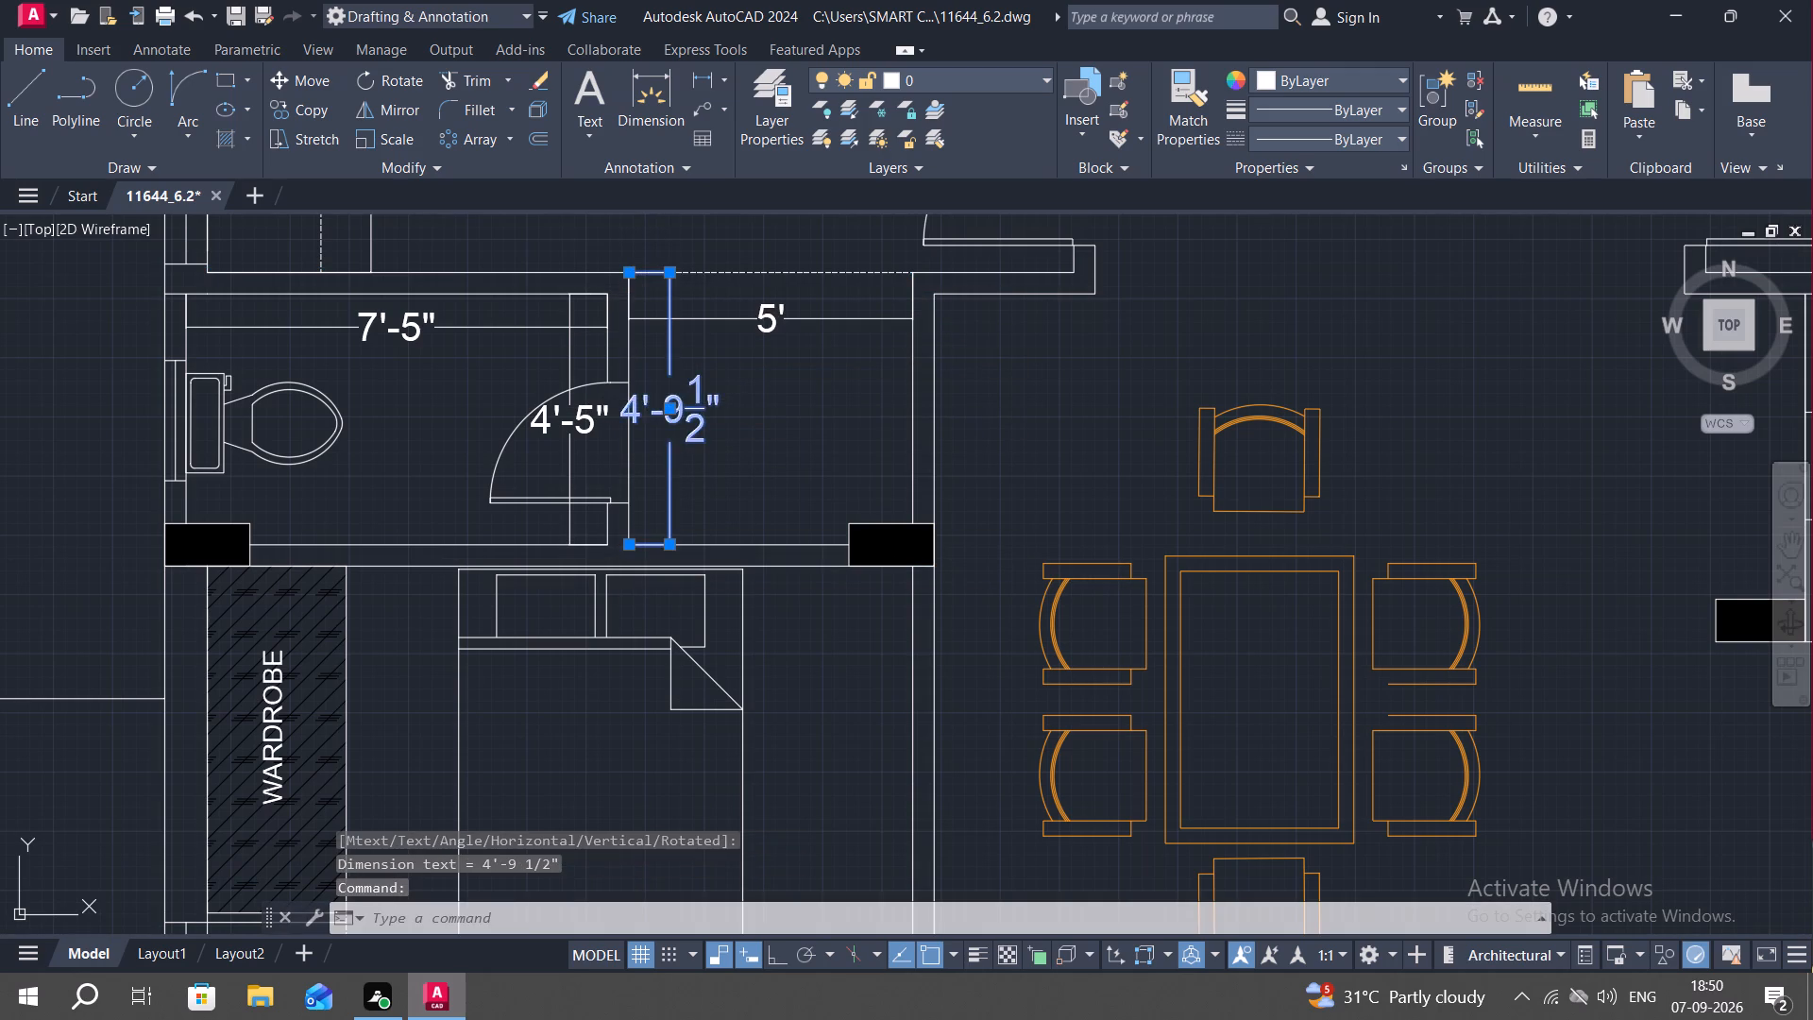
{"action": "left_click", "coordinate": [711, 416]}
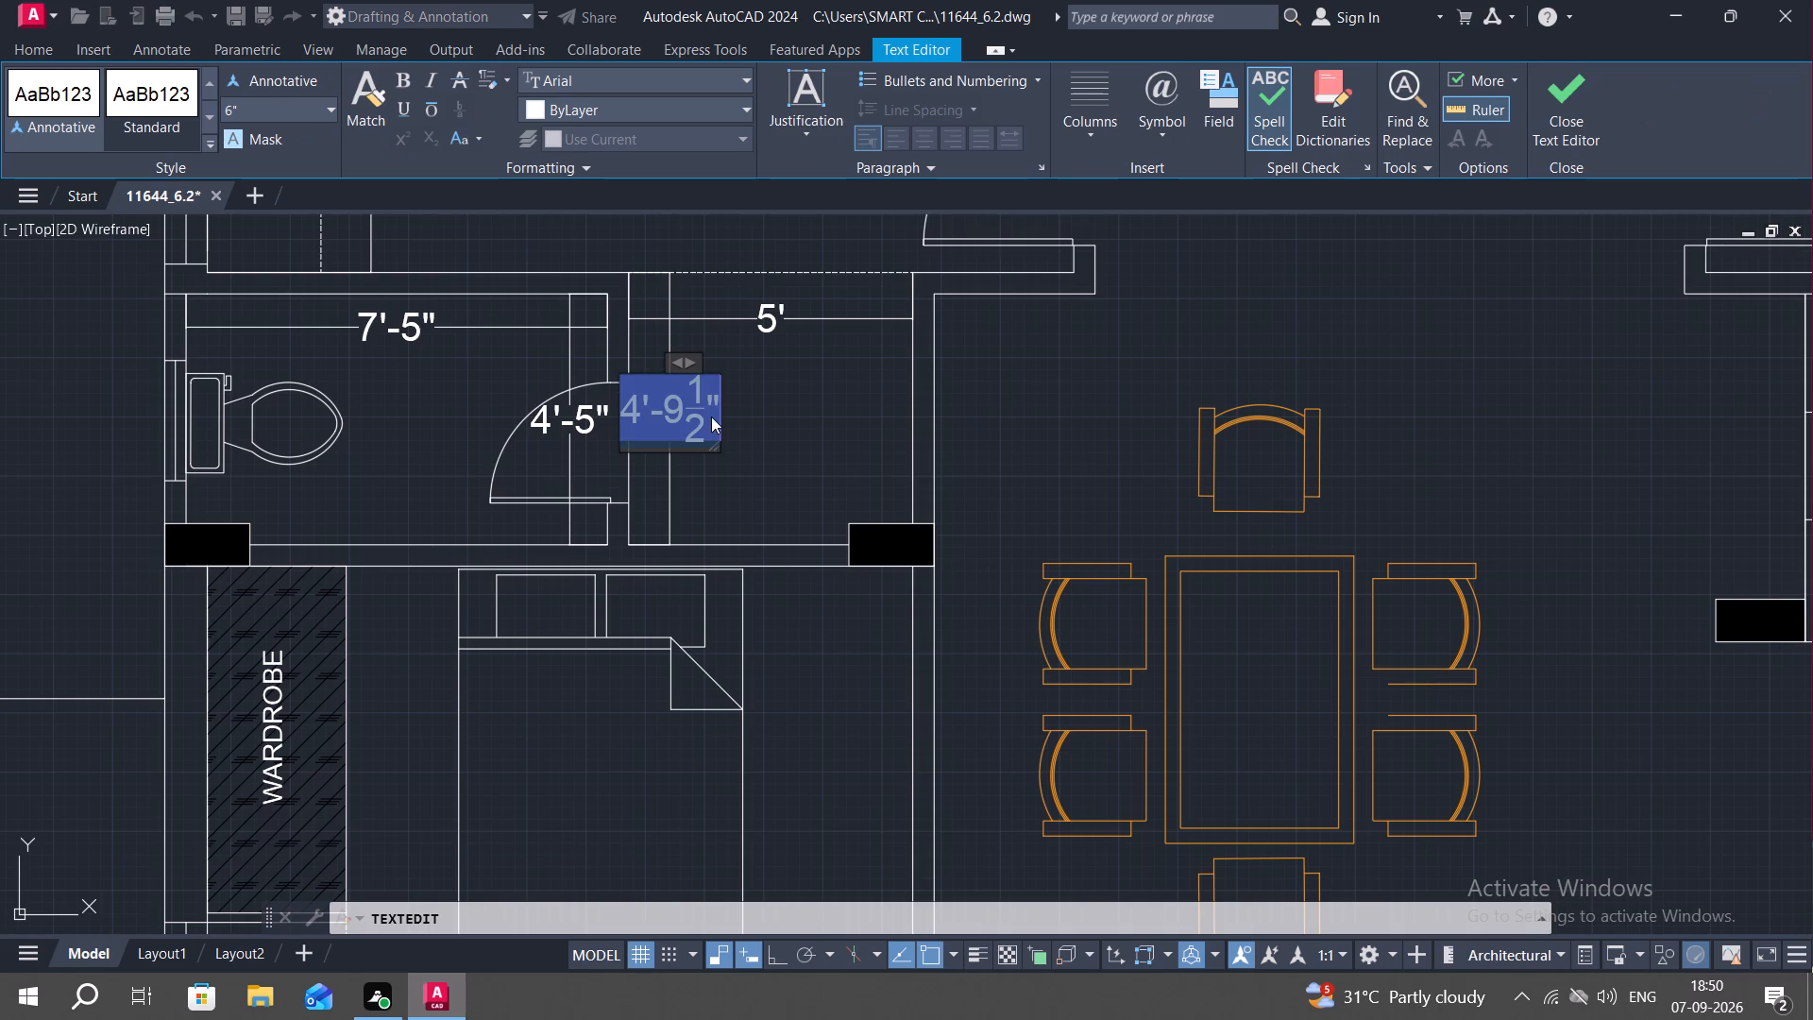
{"action": "key", "text": "BackSpace"}
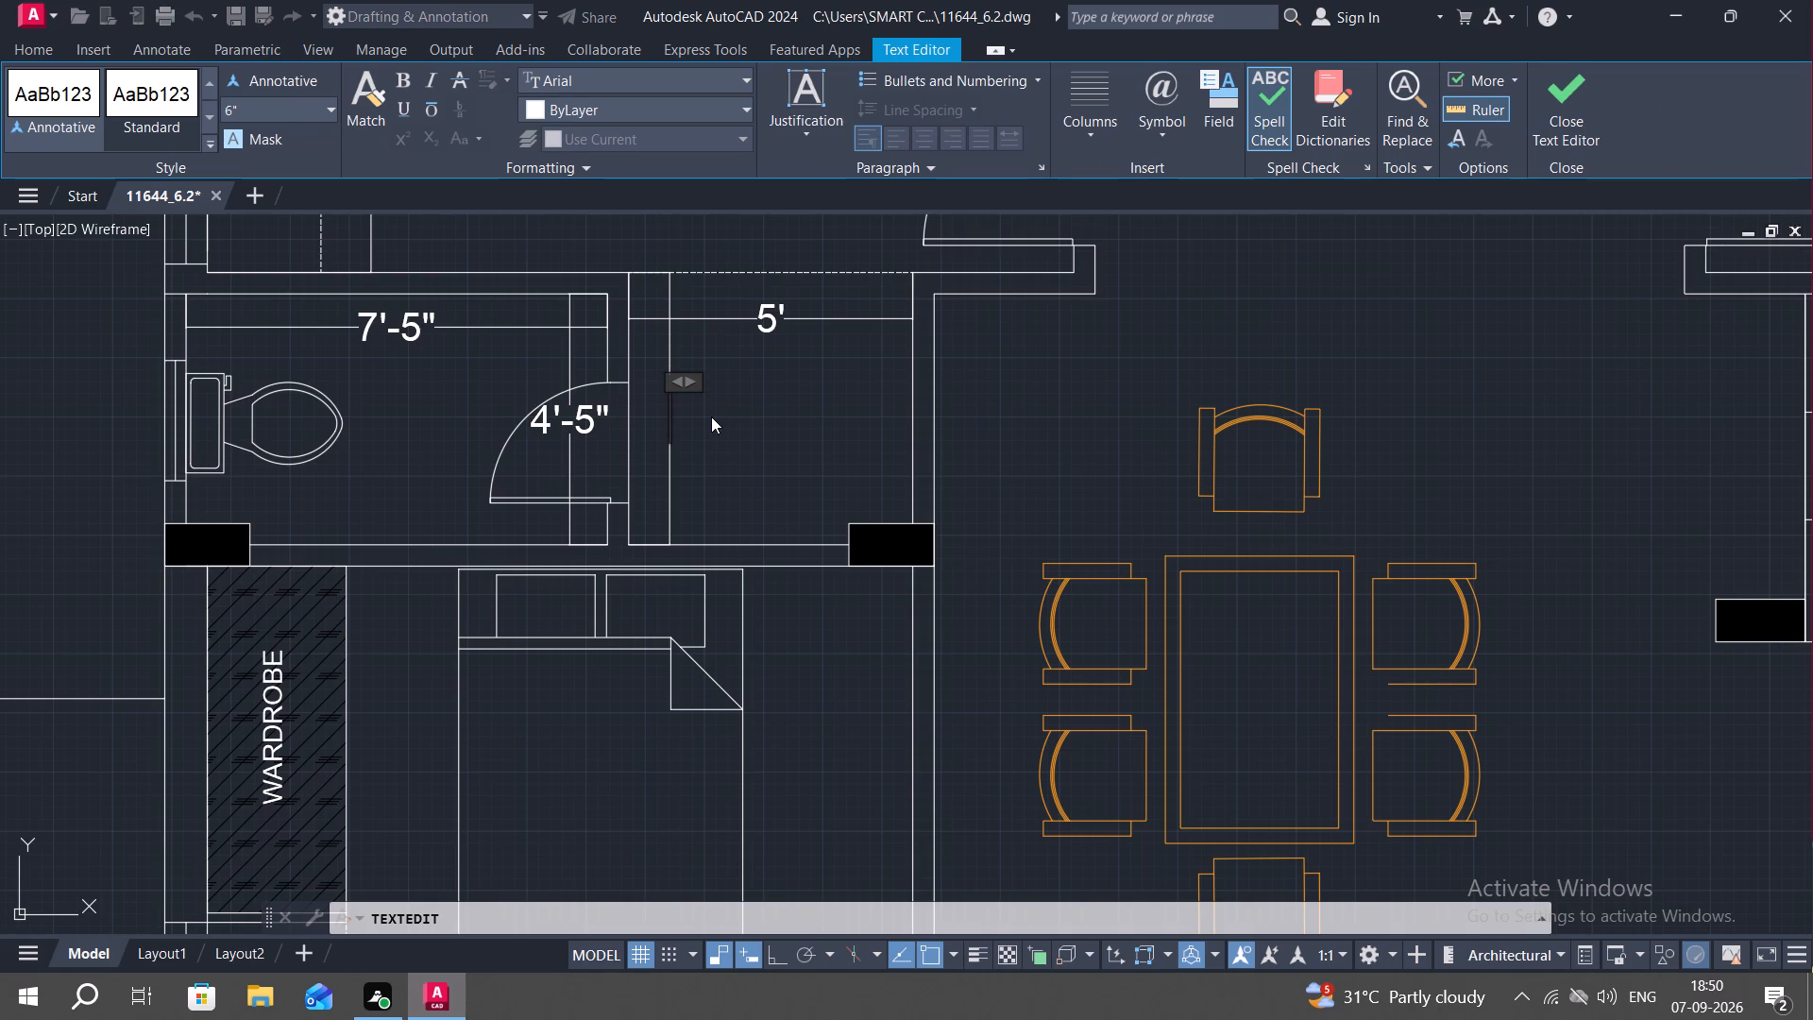
{"action": "type", "text": "5'"}
{"action": "left_click", "coordinate": [724, 428]}
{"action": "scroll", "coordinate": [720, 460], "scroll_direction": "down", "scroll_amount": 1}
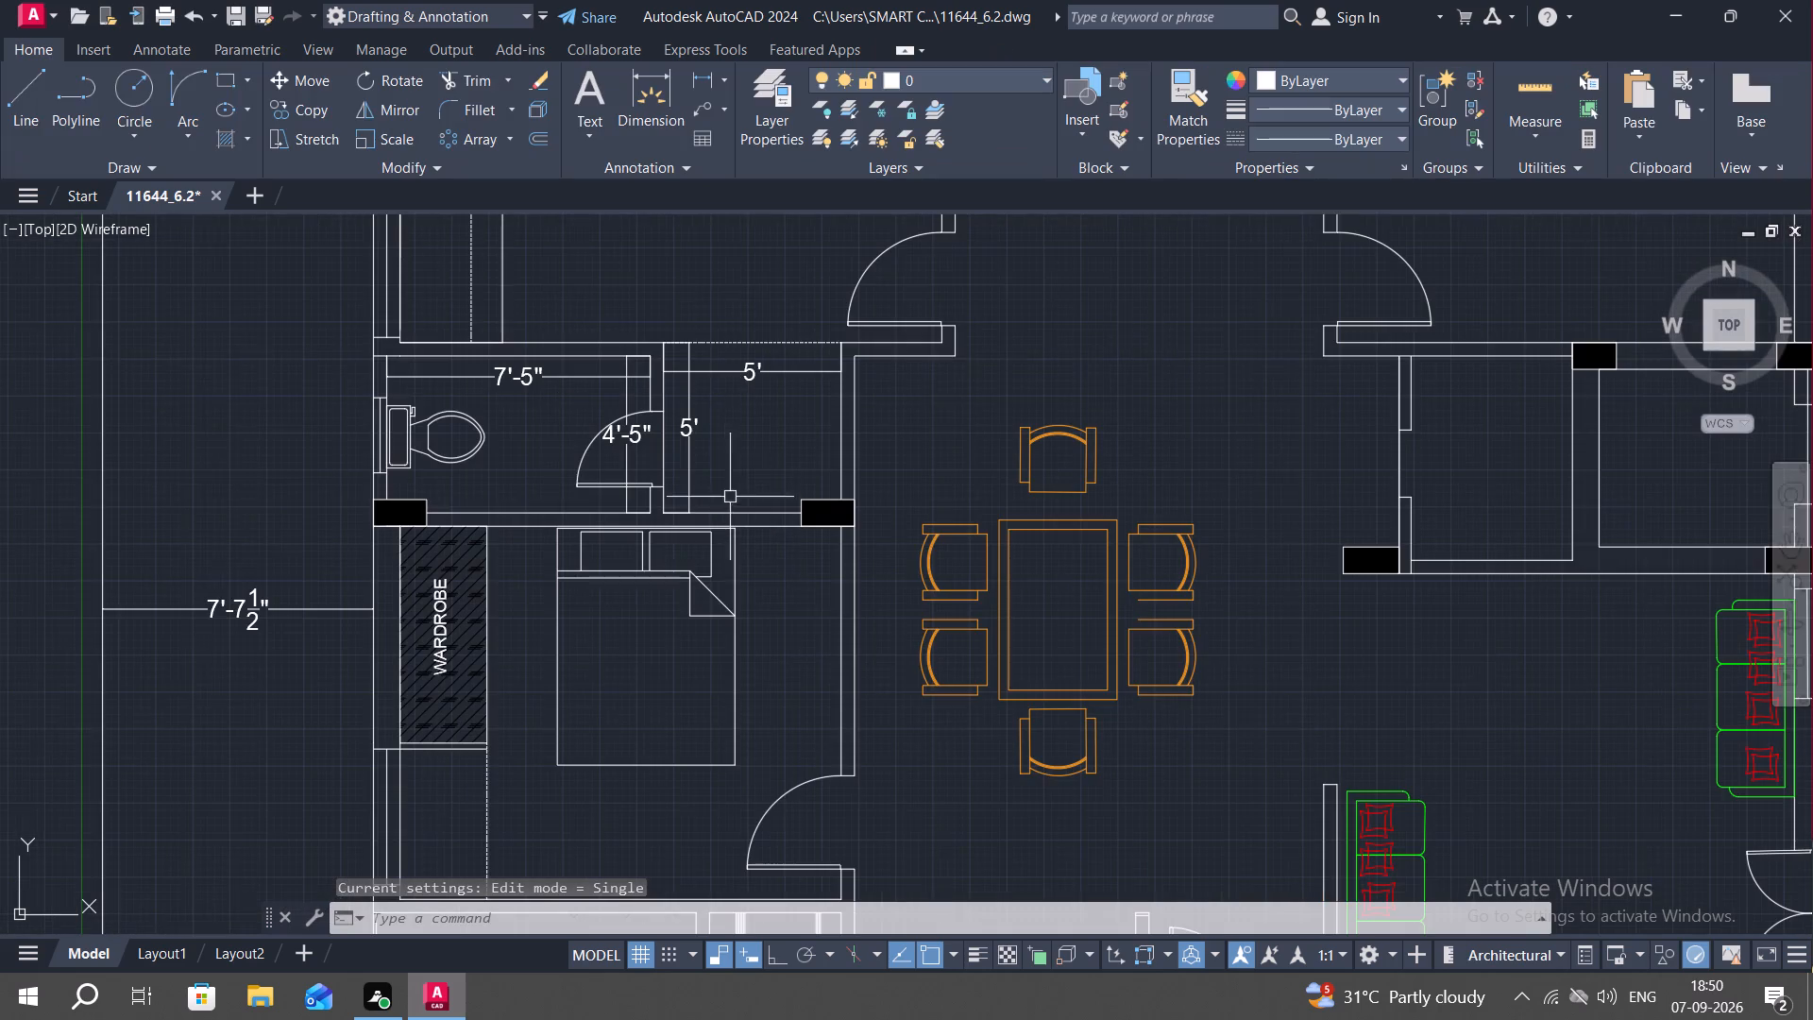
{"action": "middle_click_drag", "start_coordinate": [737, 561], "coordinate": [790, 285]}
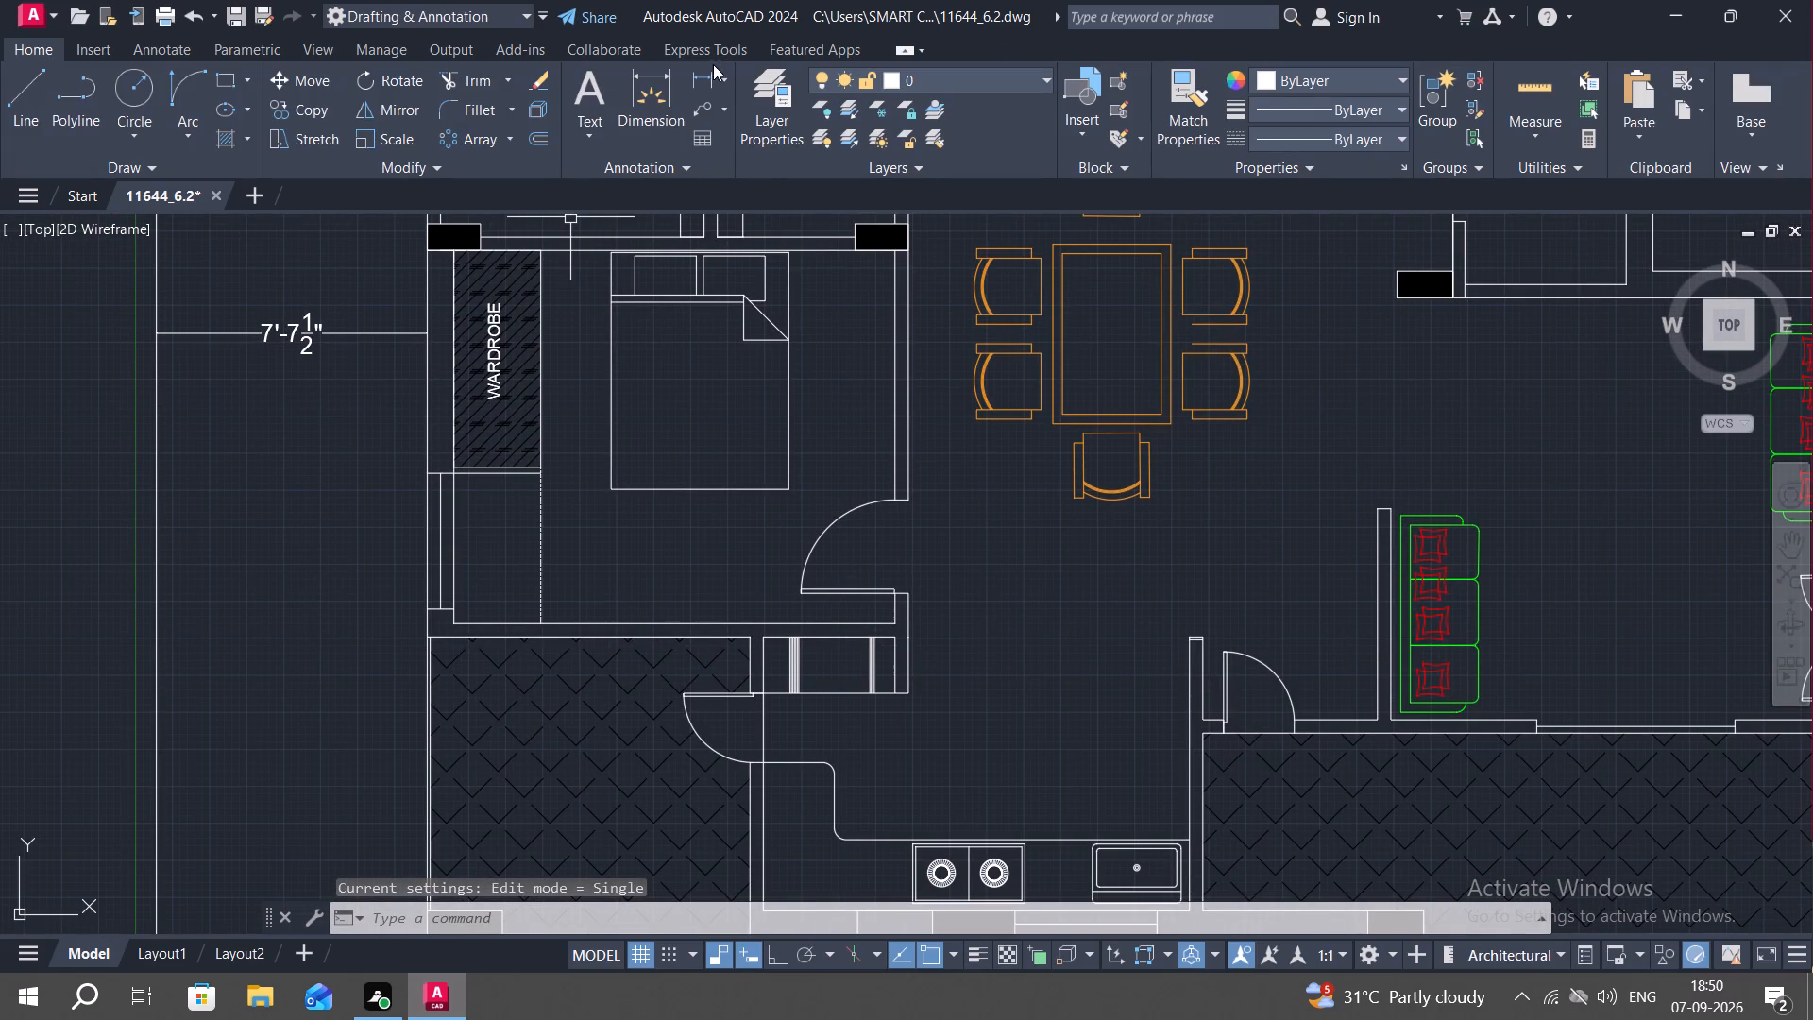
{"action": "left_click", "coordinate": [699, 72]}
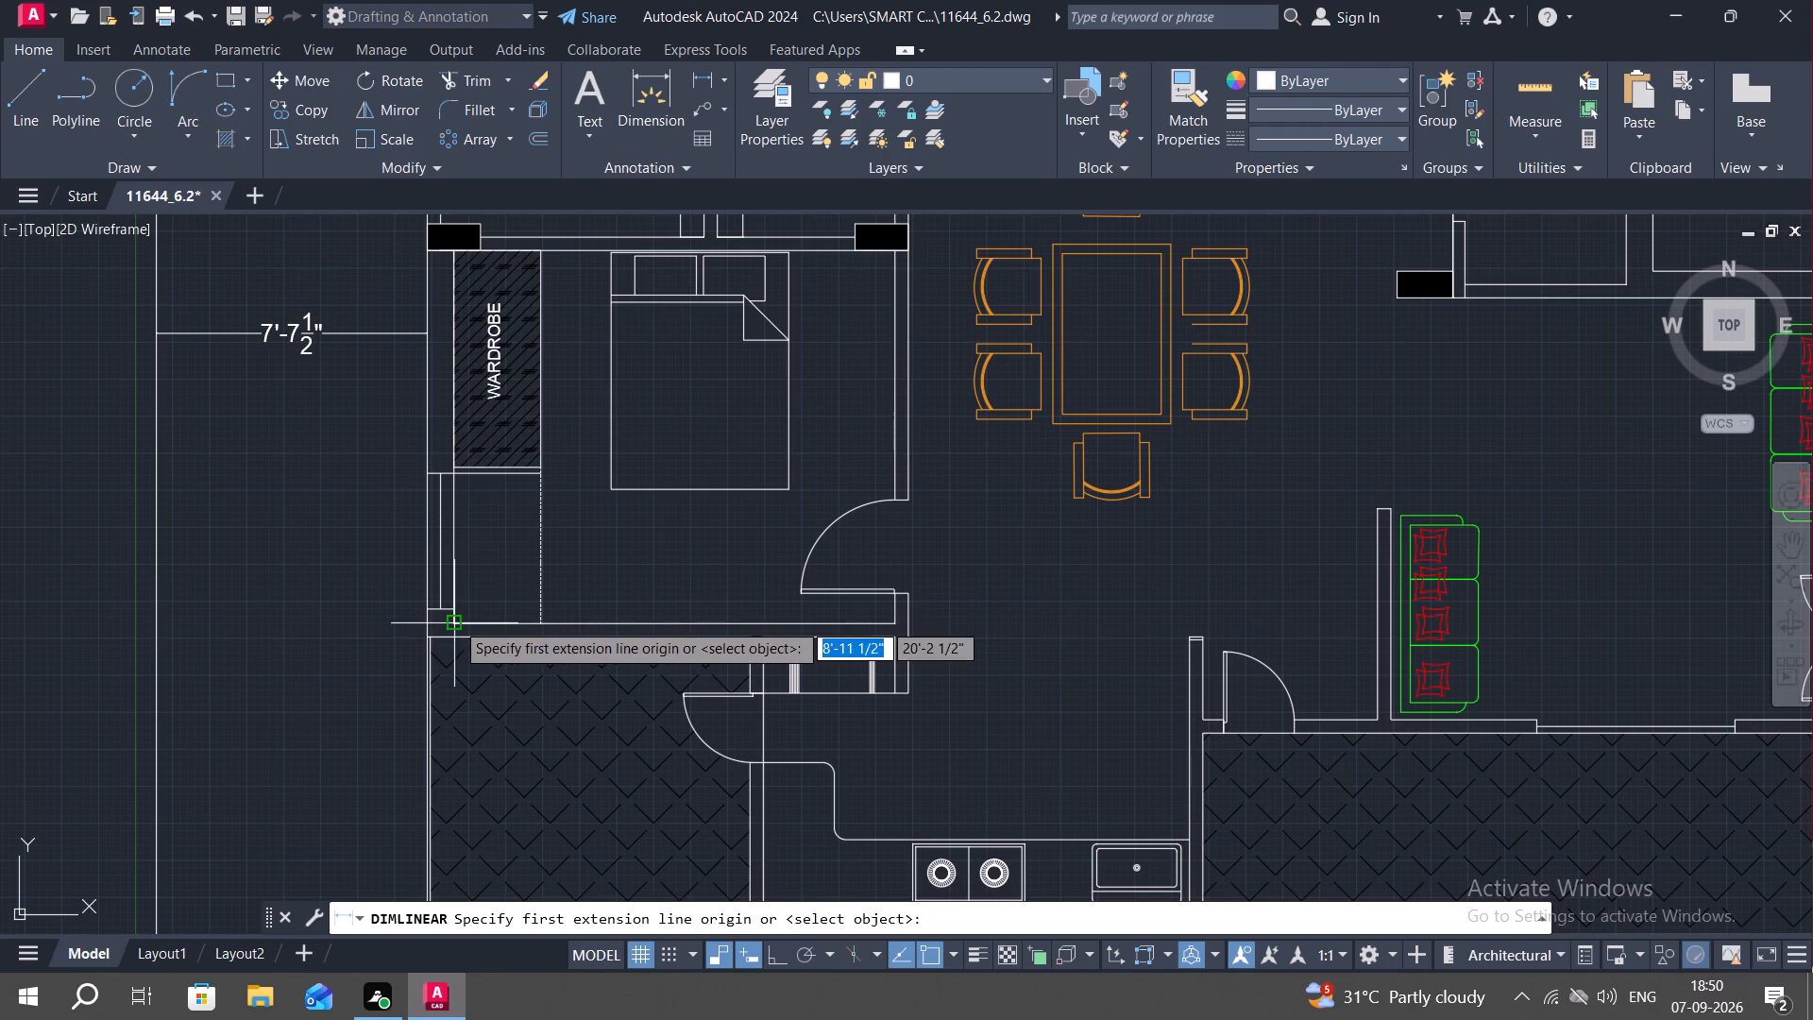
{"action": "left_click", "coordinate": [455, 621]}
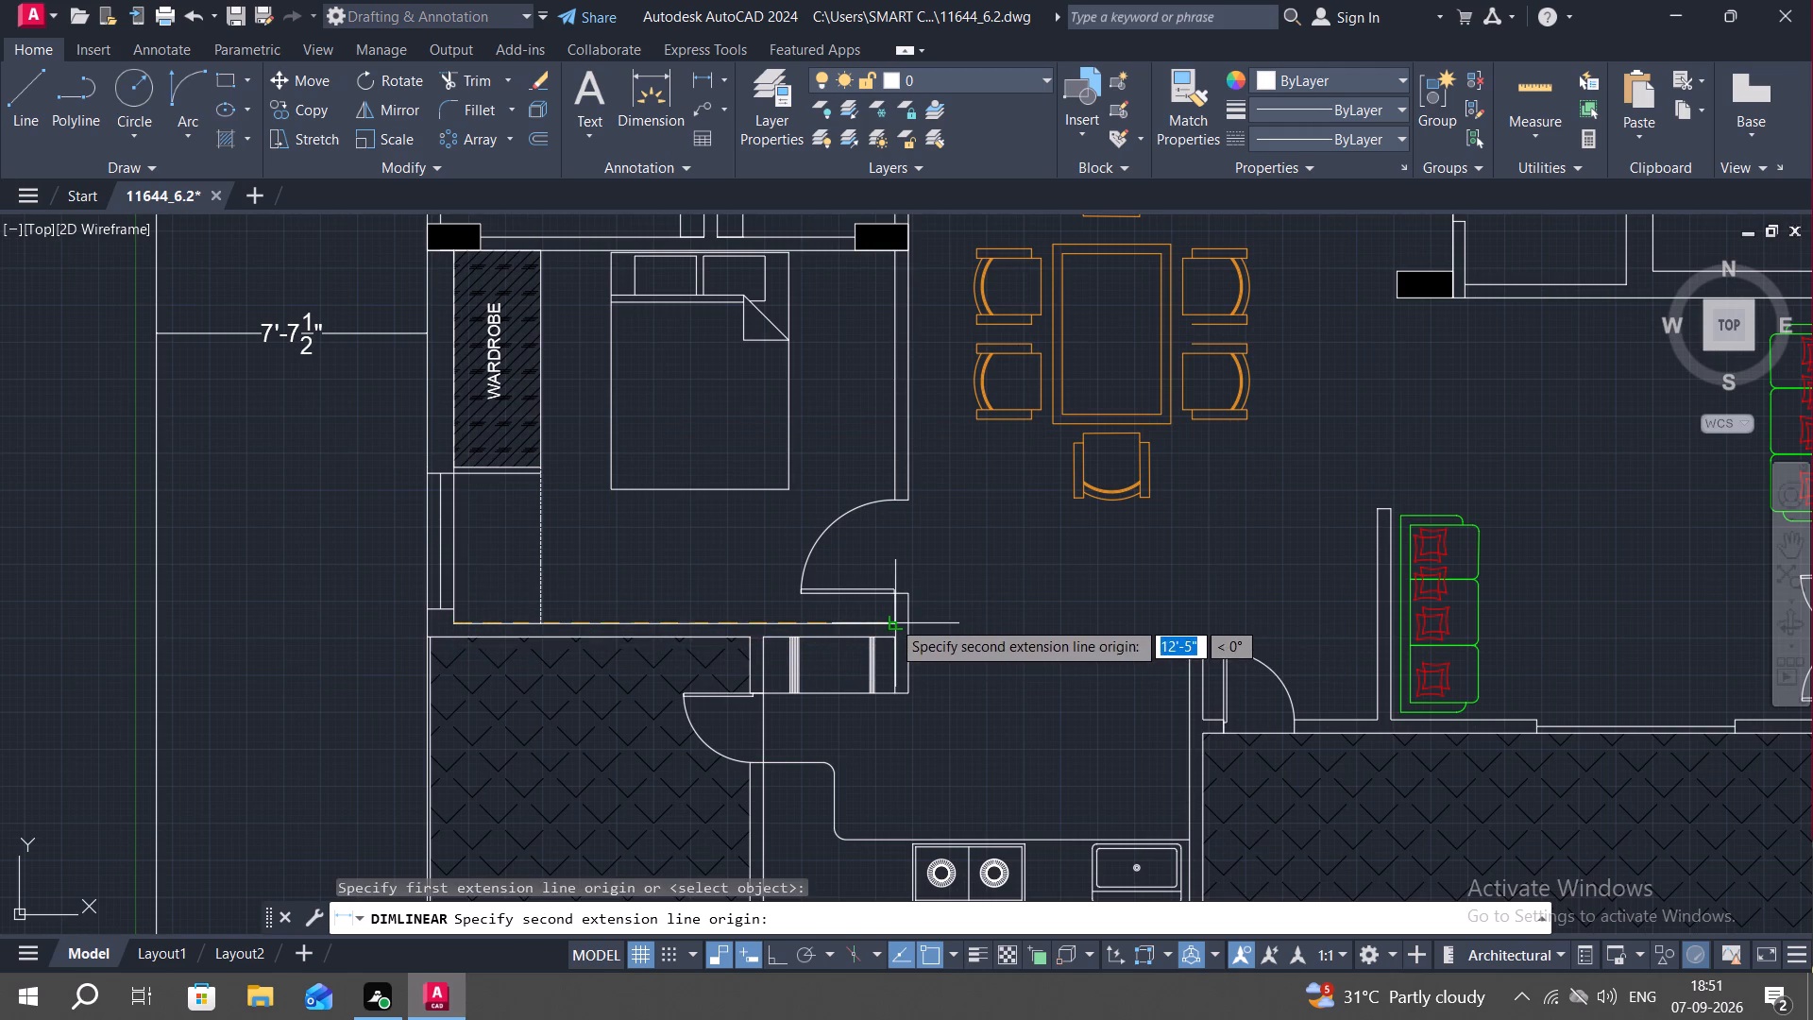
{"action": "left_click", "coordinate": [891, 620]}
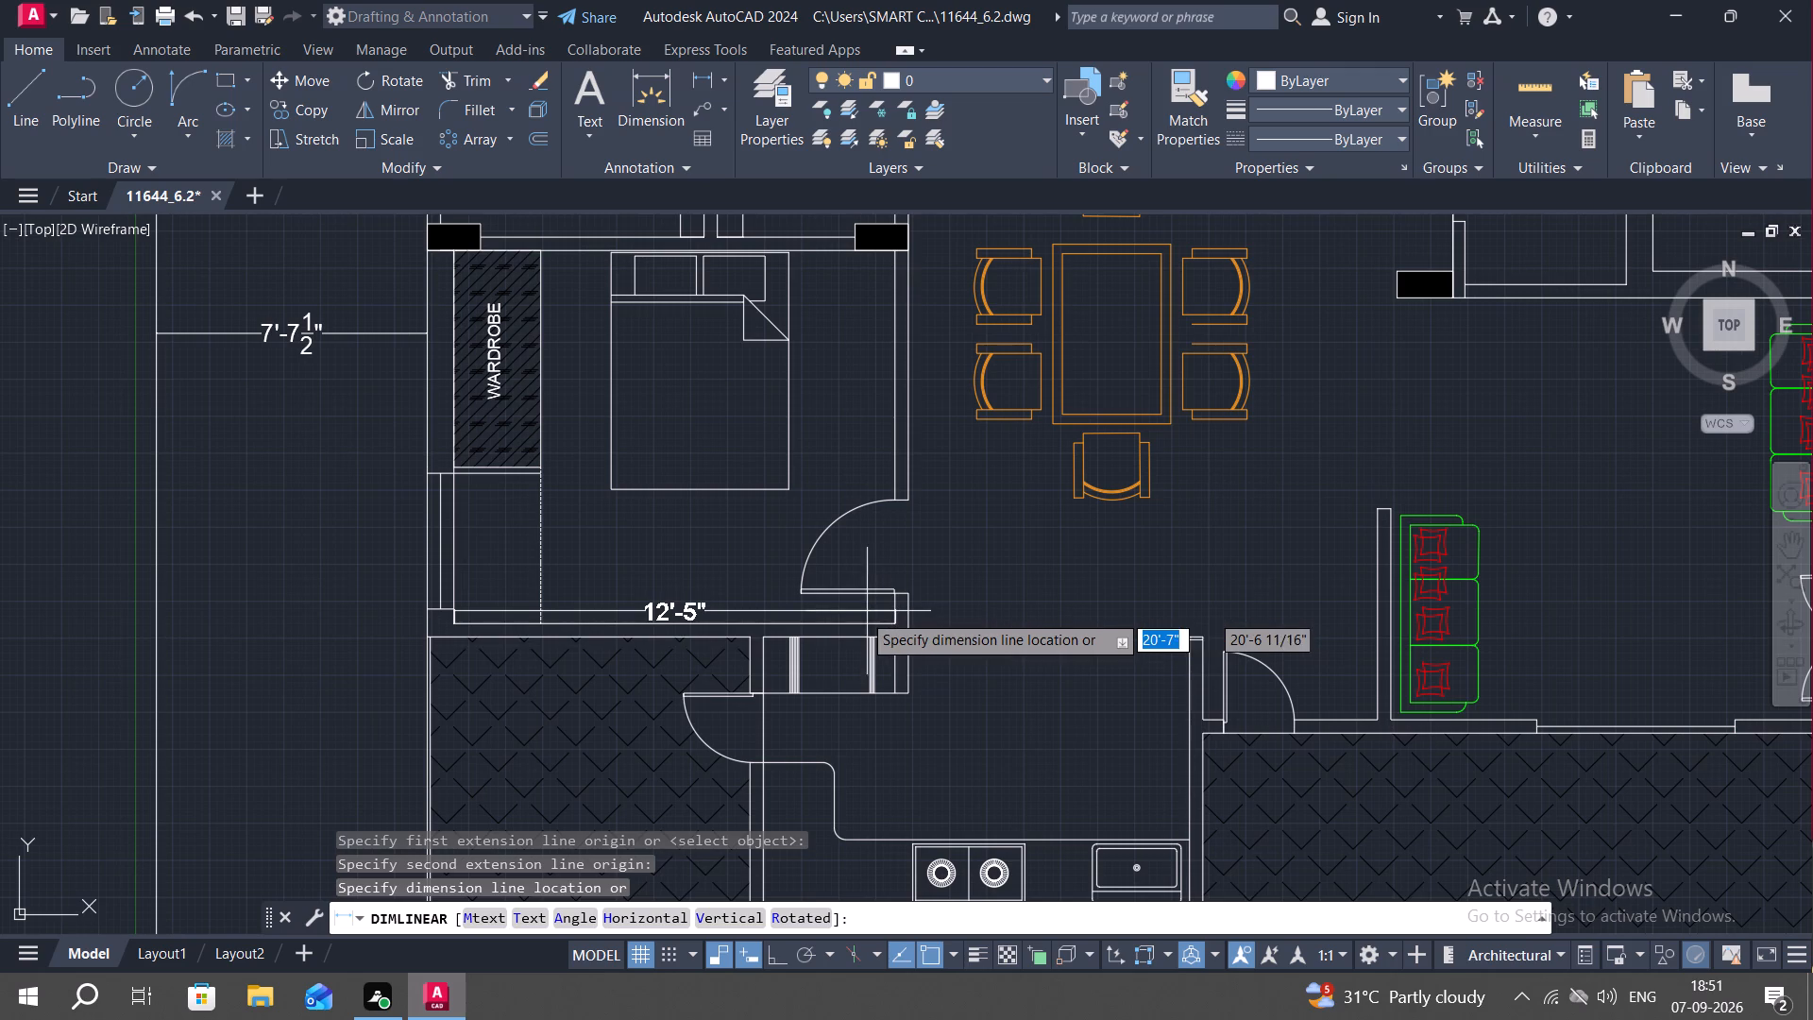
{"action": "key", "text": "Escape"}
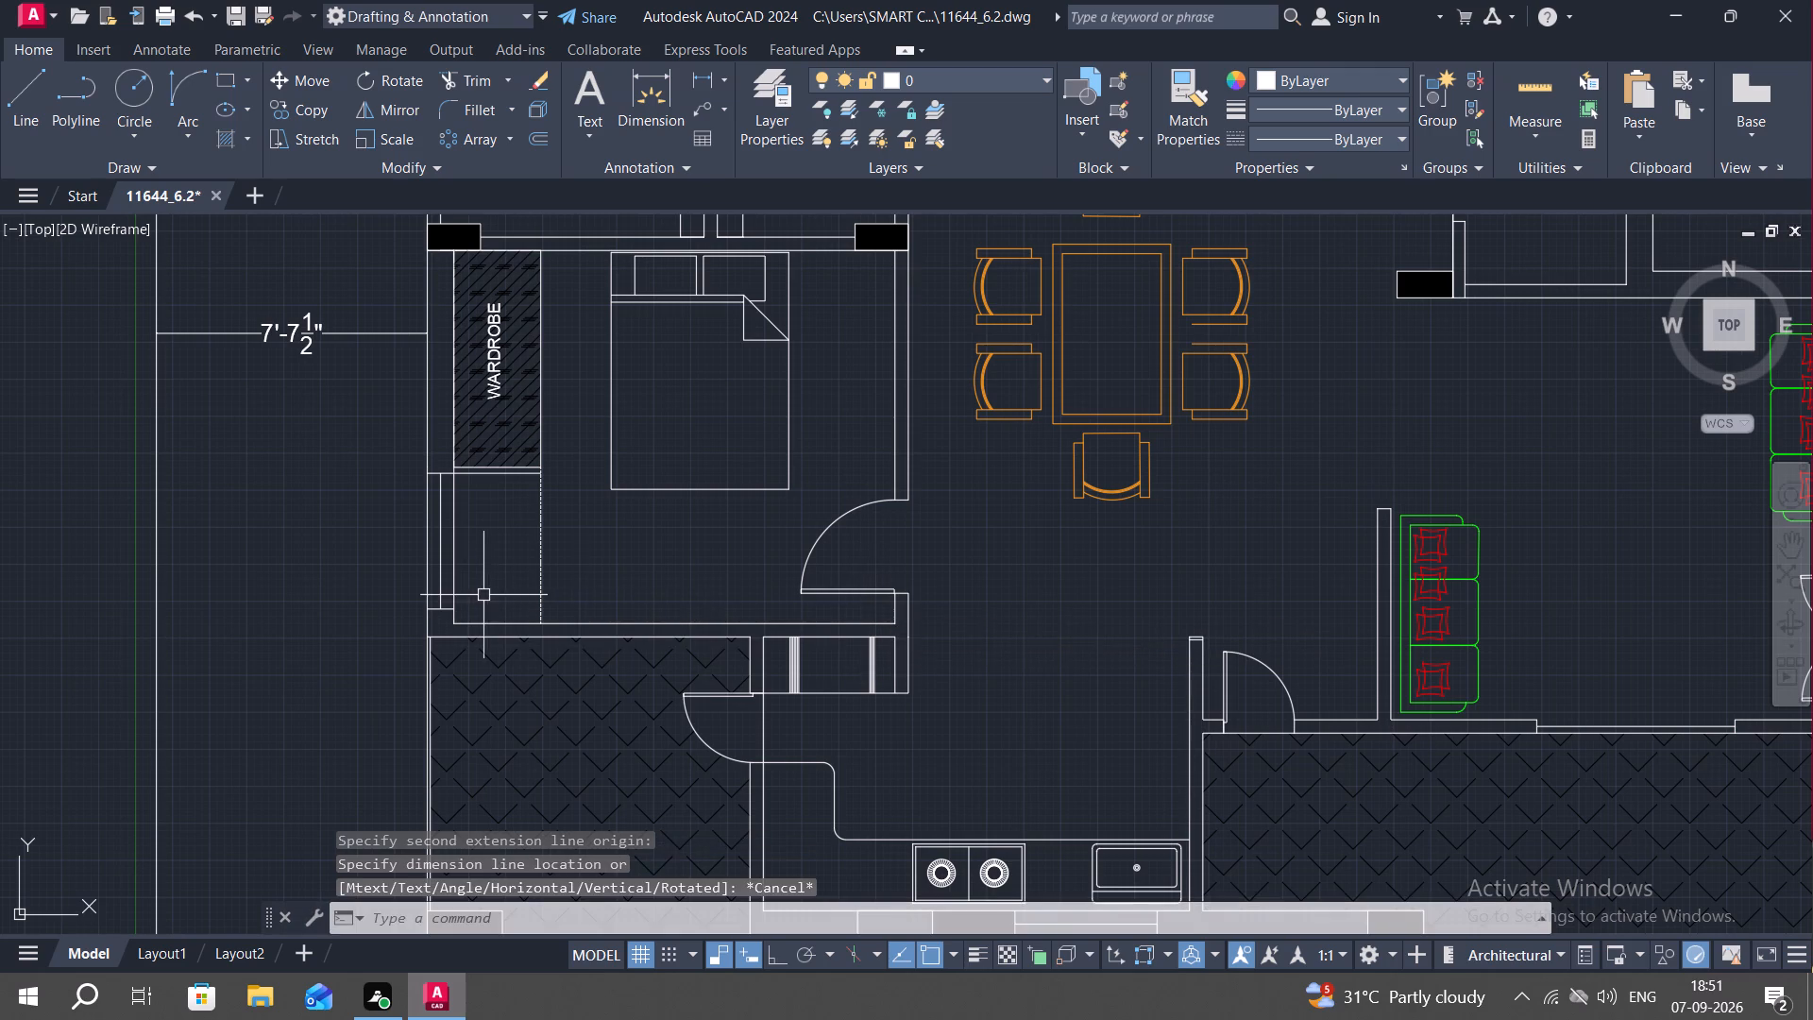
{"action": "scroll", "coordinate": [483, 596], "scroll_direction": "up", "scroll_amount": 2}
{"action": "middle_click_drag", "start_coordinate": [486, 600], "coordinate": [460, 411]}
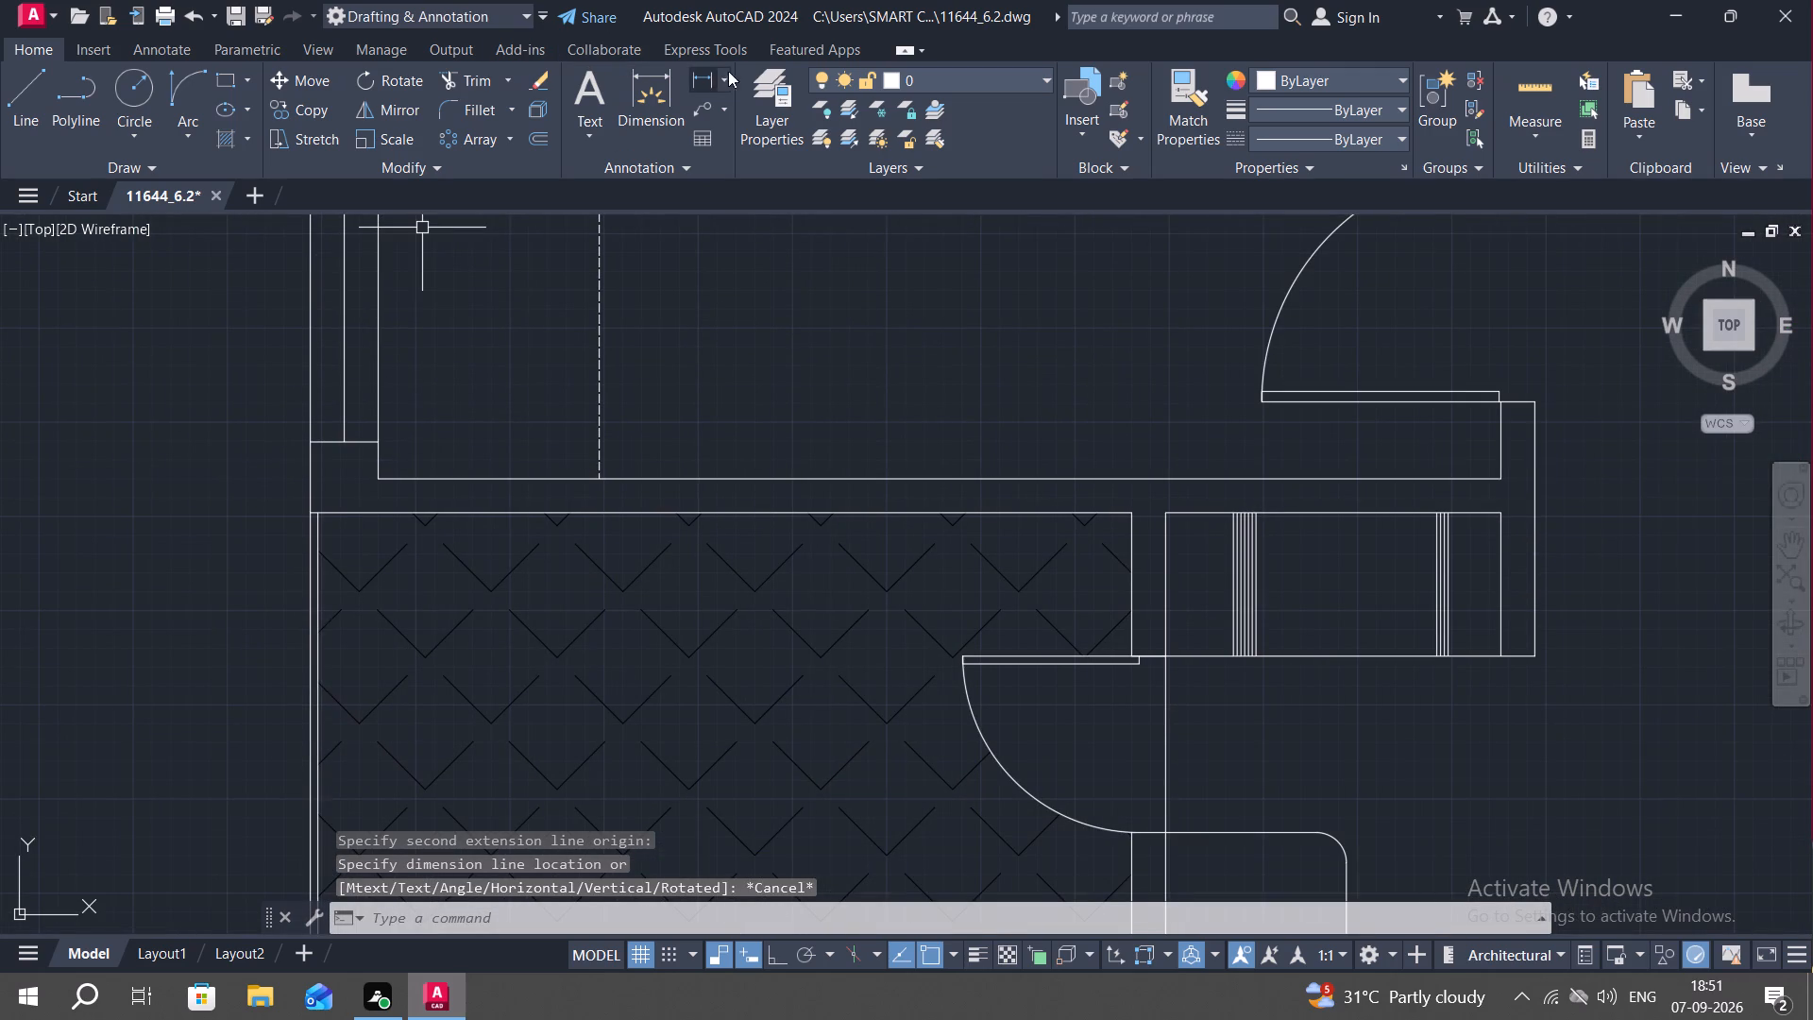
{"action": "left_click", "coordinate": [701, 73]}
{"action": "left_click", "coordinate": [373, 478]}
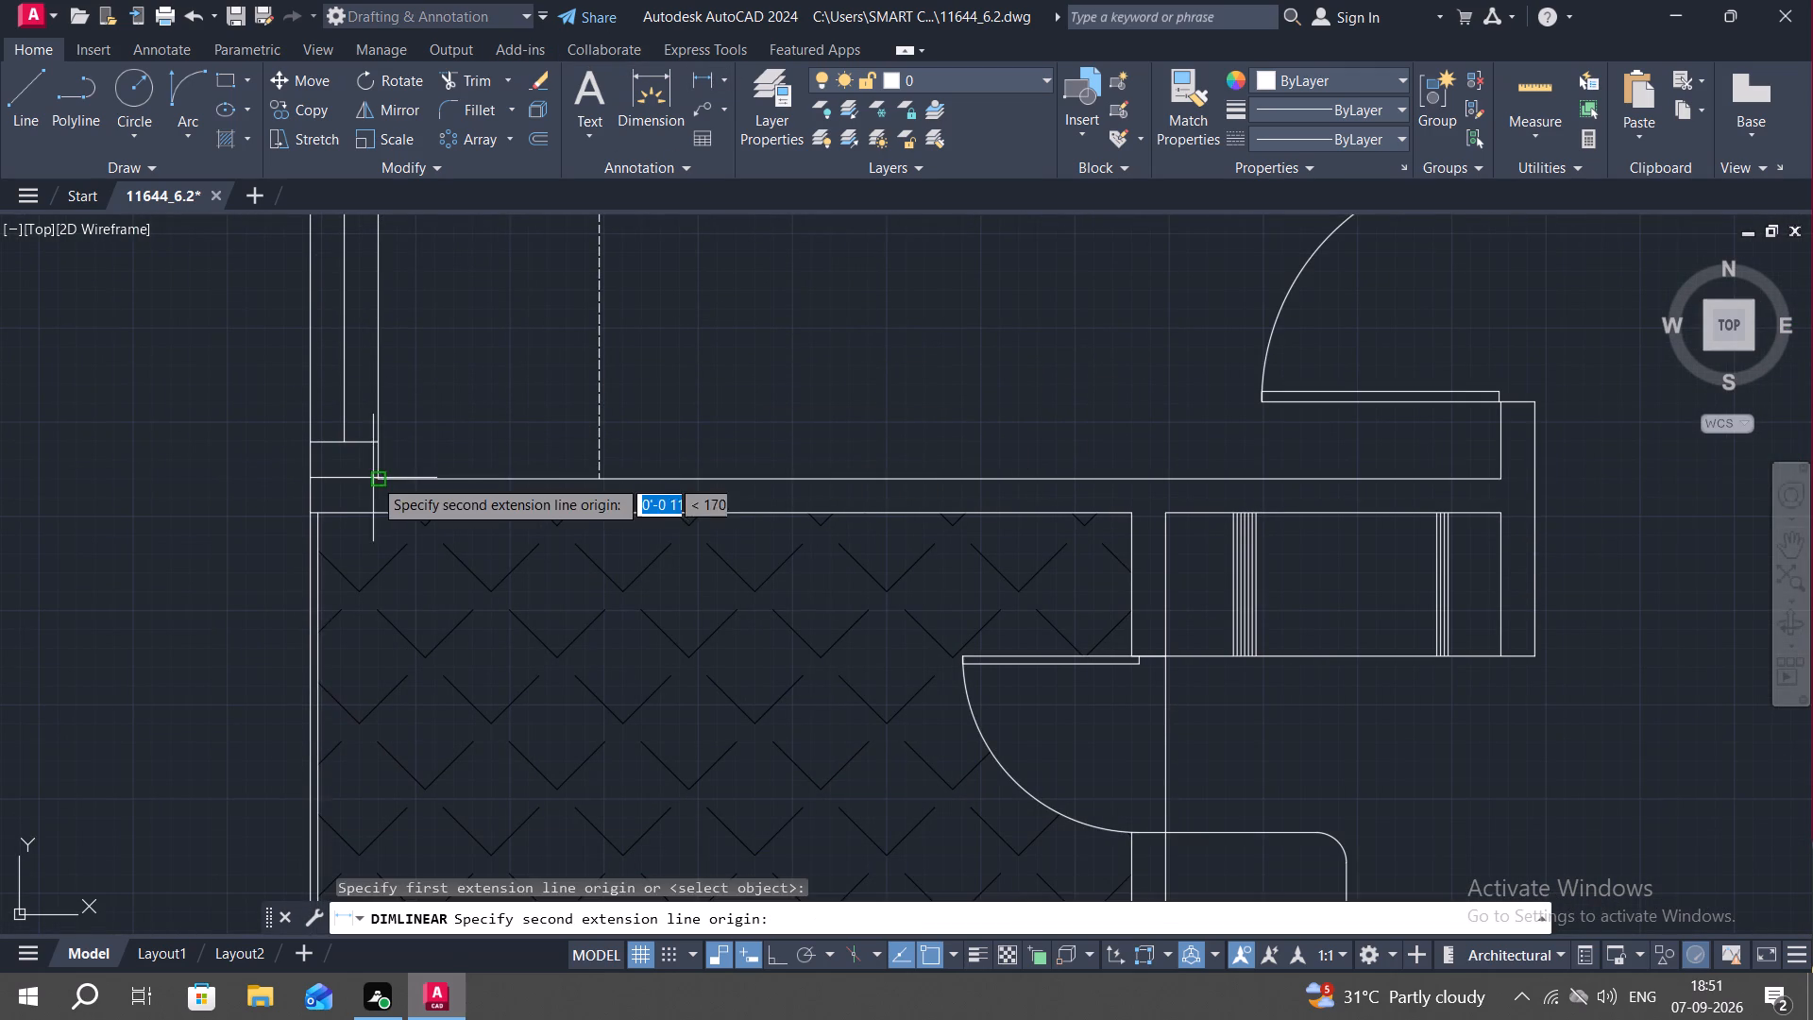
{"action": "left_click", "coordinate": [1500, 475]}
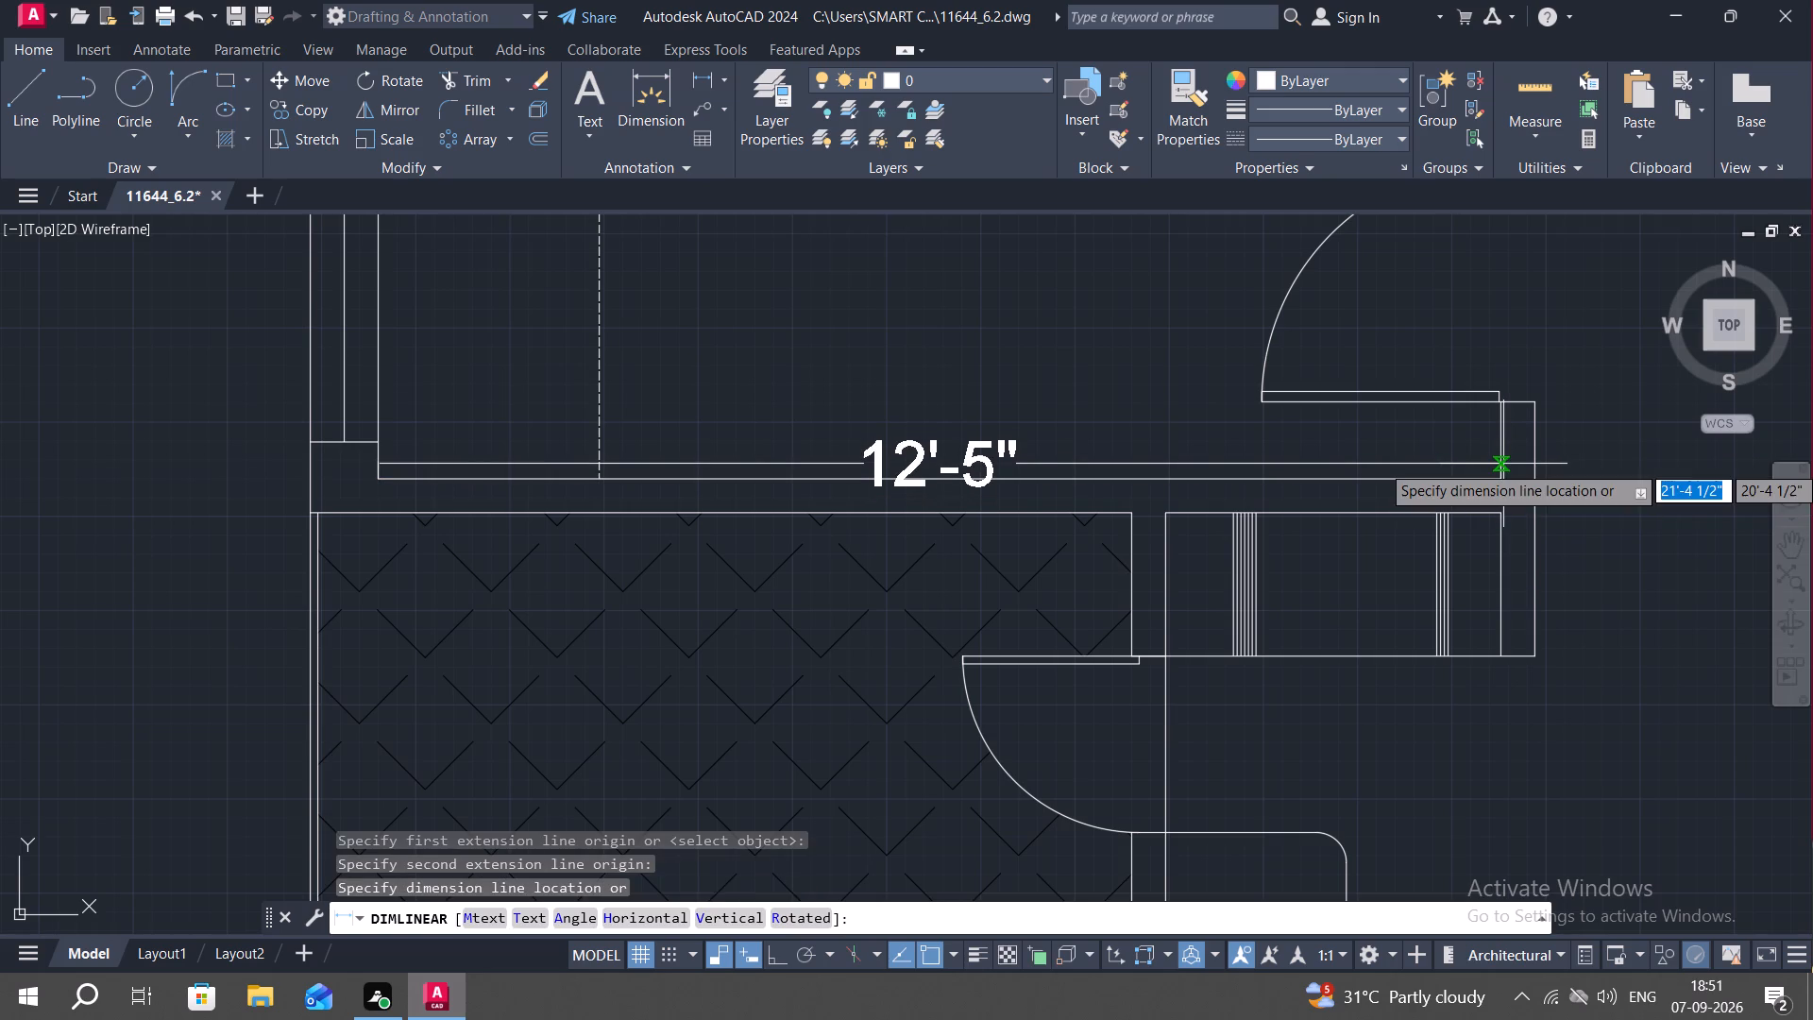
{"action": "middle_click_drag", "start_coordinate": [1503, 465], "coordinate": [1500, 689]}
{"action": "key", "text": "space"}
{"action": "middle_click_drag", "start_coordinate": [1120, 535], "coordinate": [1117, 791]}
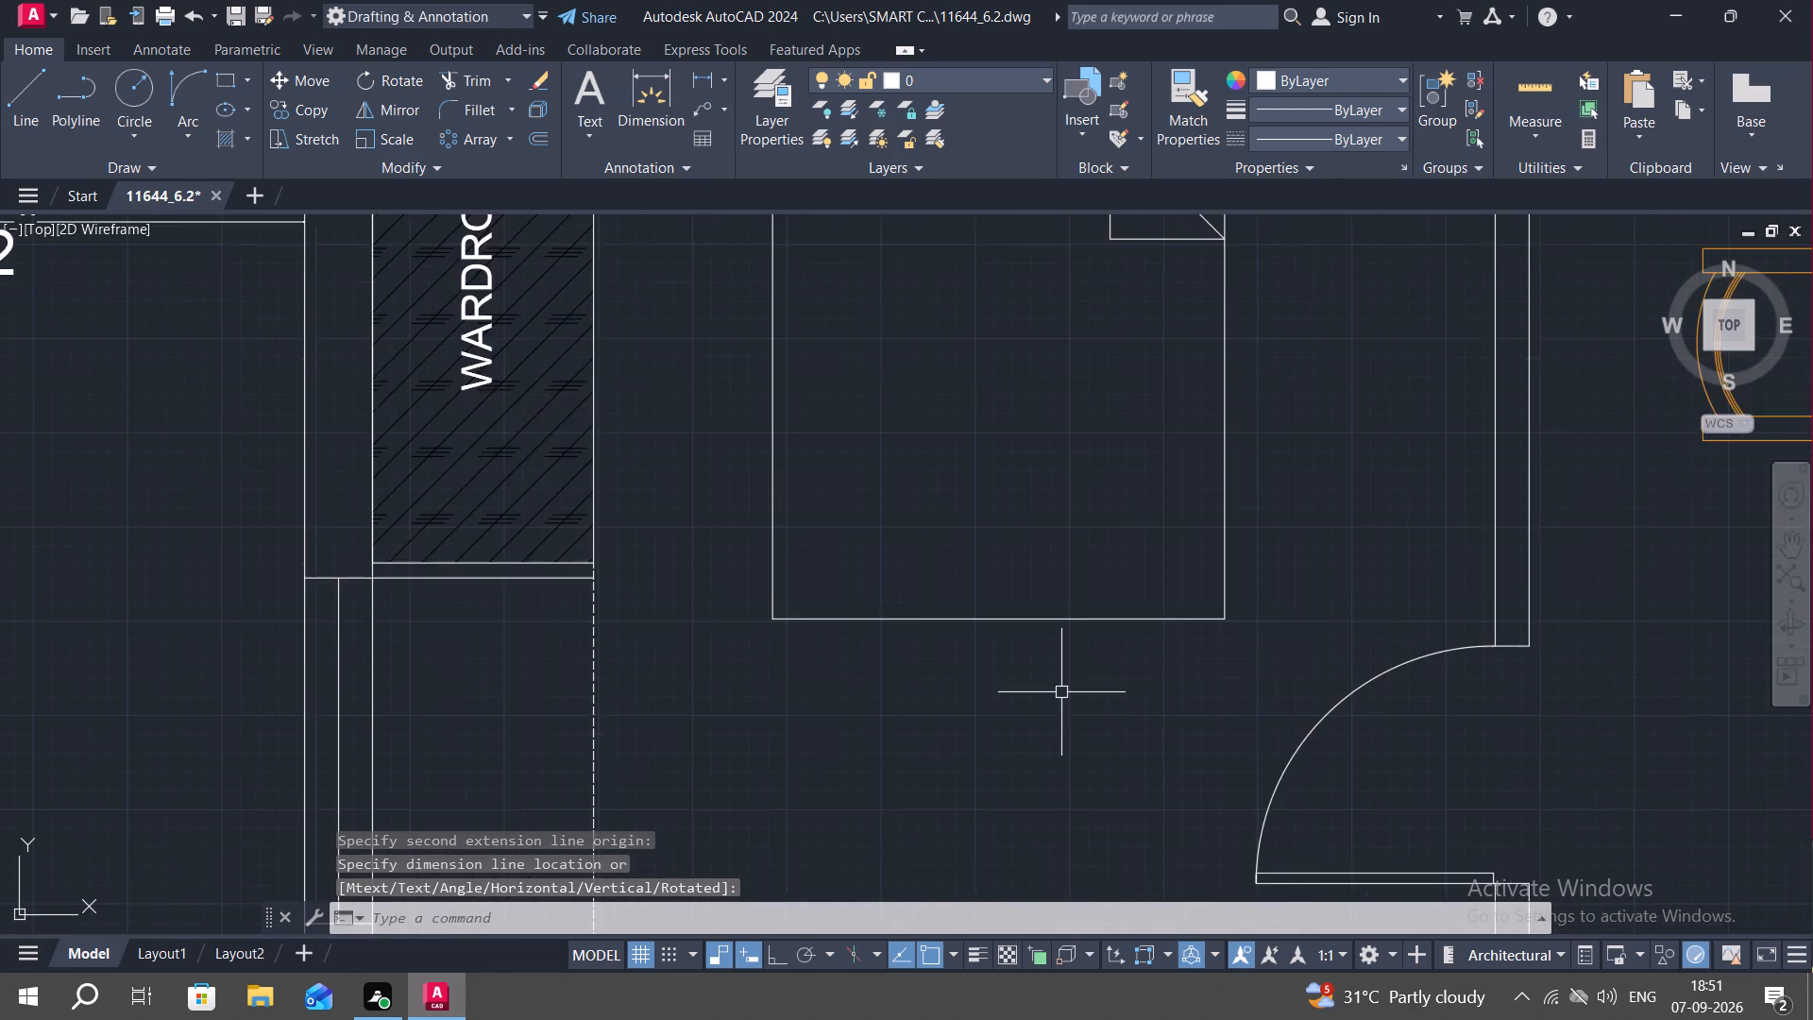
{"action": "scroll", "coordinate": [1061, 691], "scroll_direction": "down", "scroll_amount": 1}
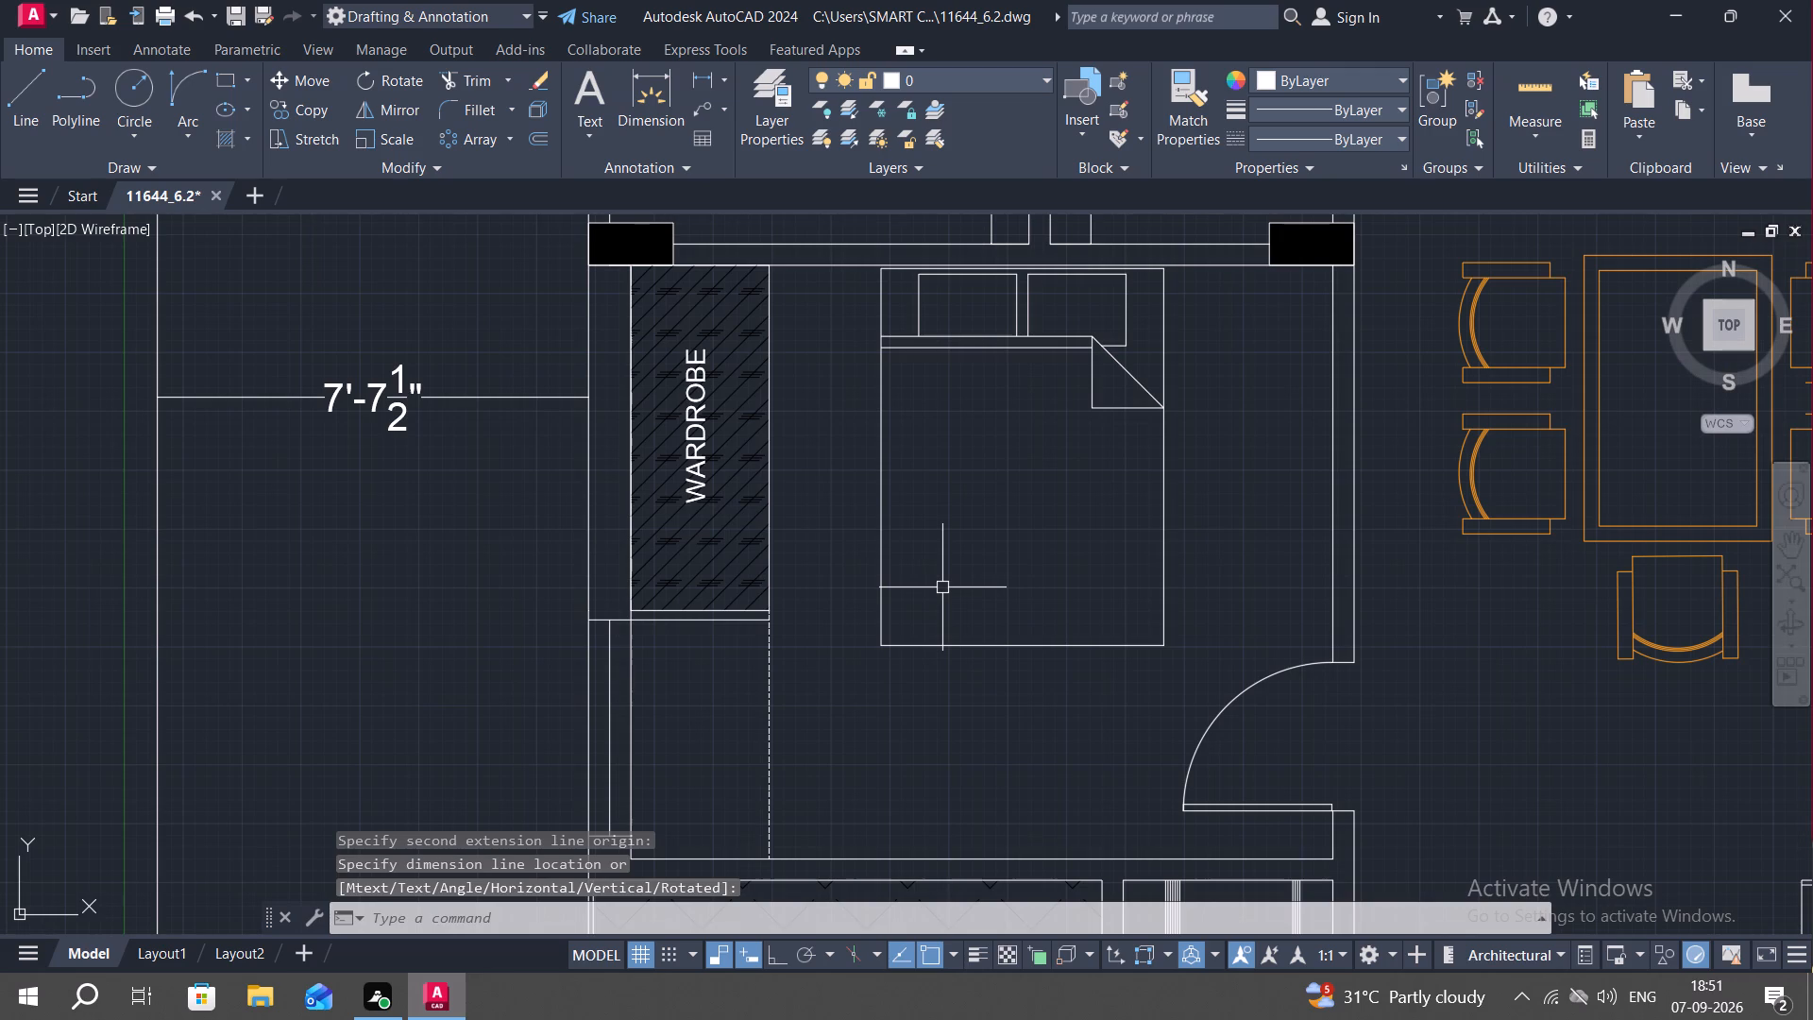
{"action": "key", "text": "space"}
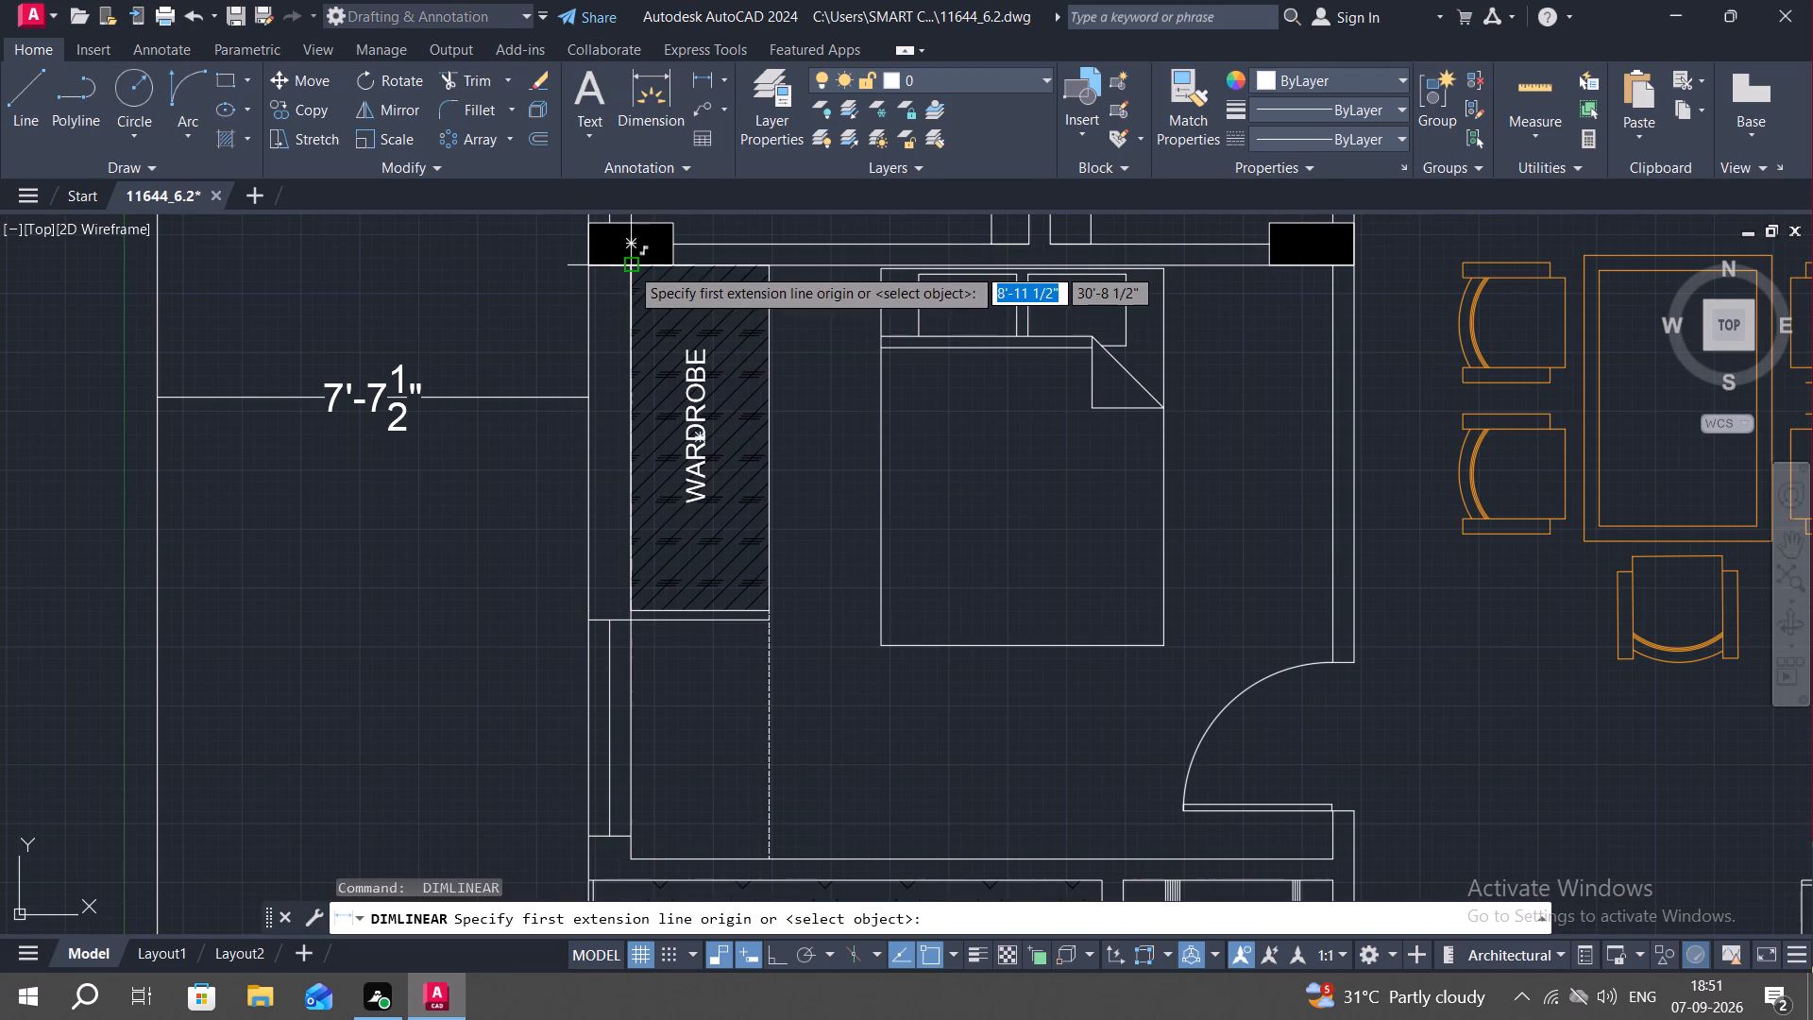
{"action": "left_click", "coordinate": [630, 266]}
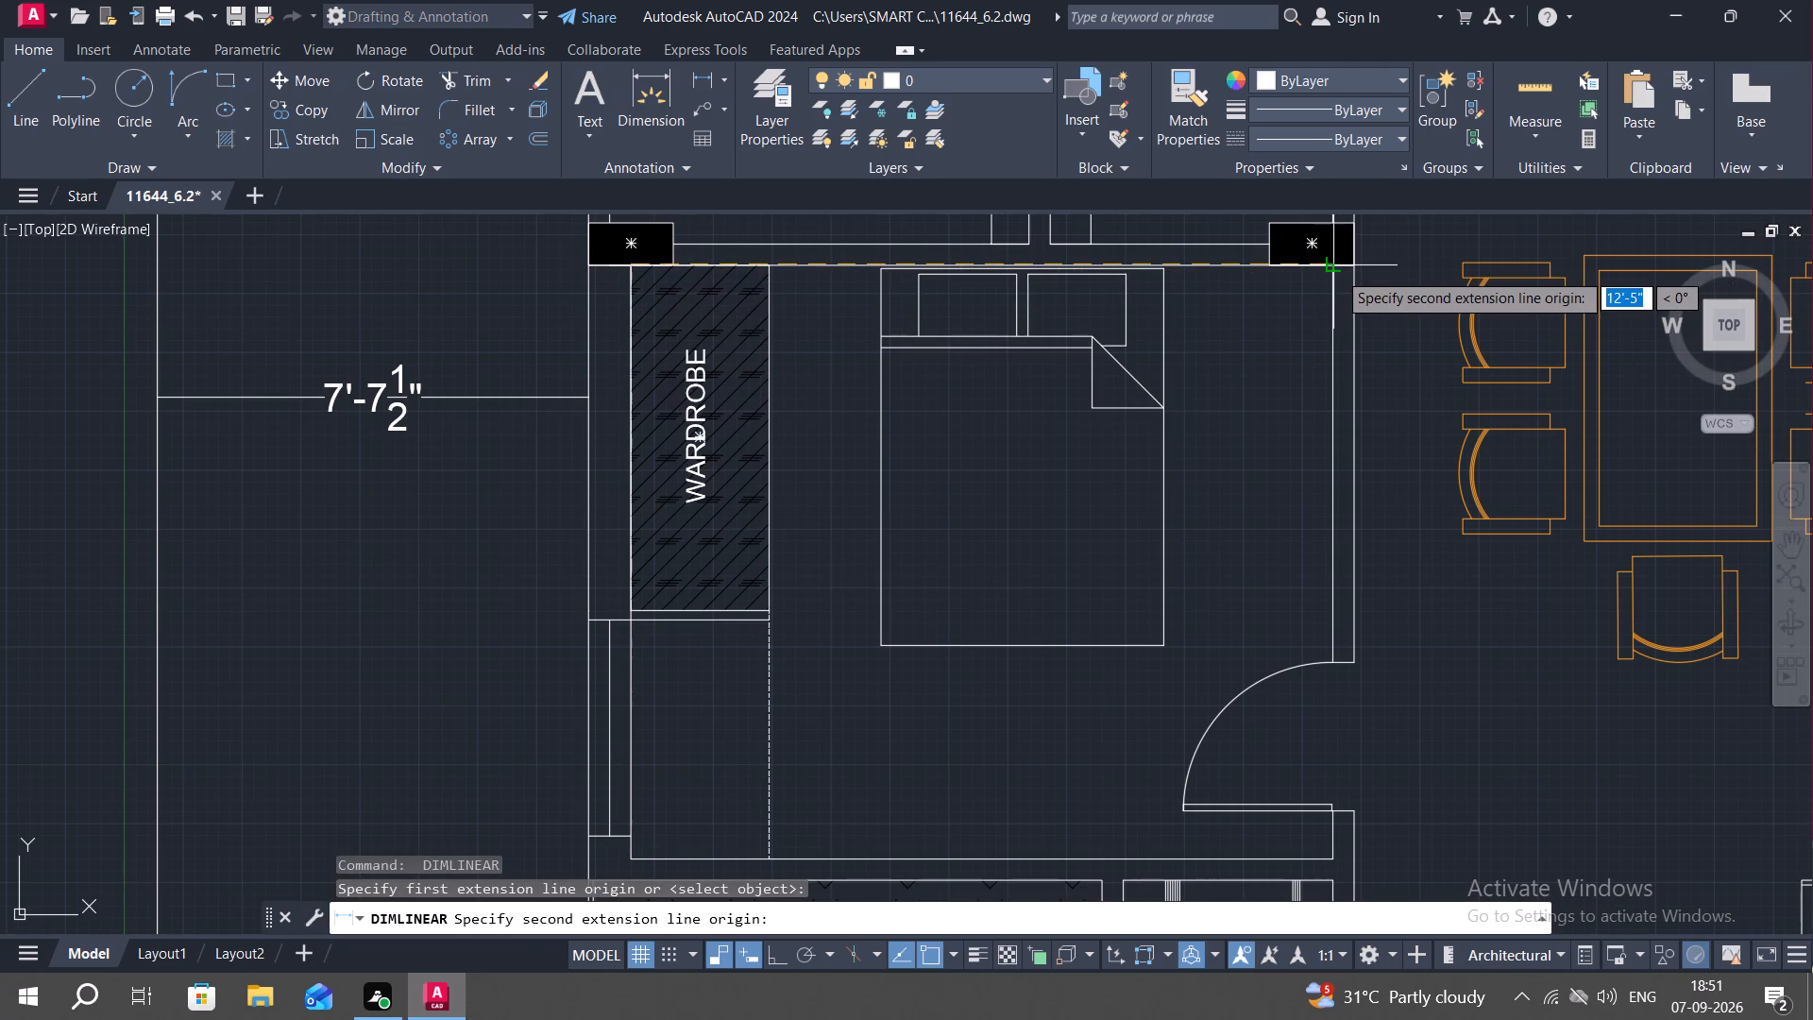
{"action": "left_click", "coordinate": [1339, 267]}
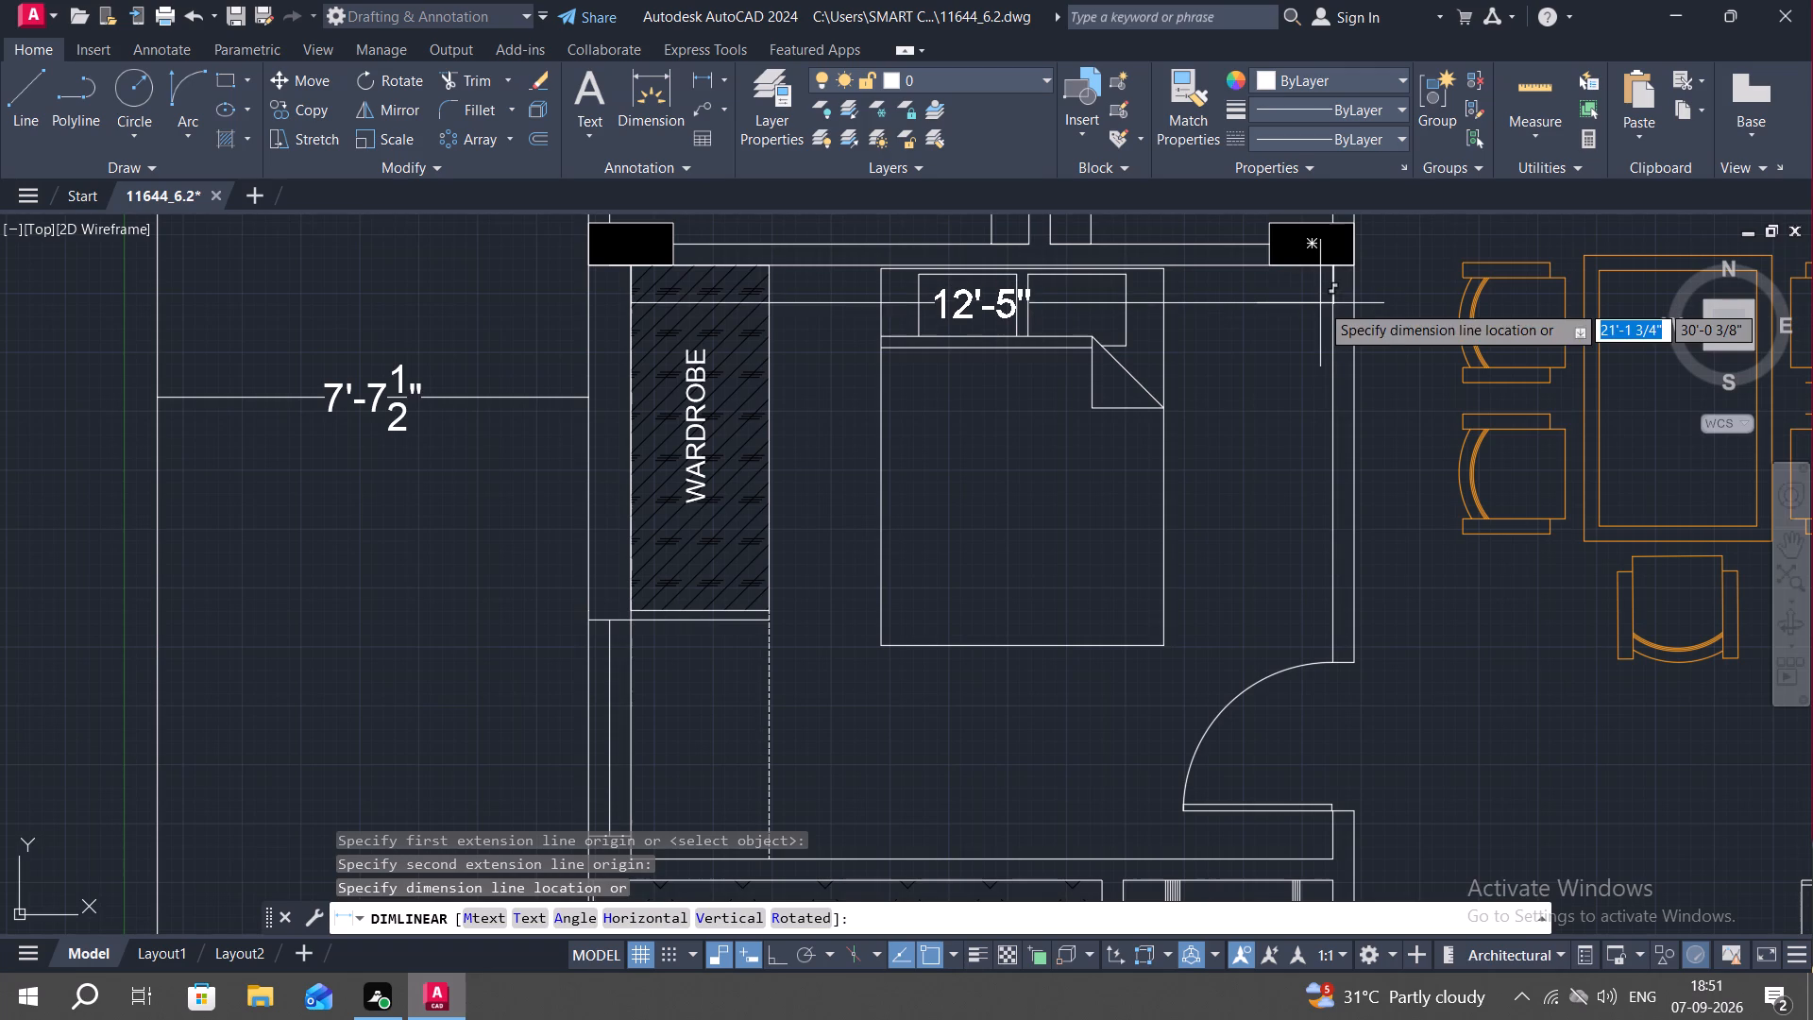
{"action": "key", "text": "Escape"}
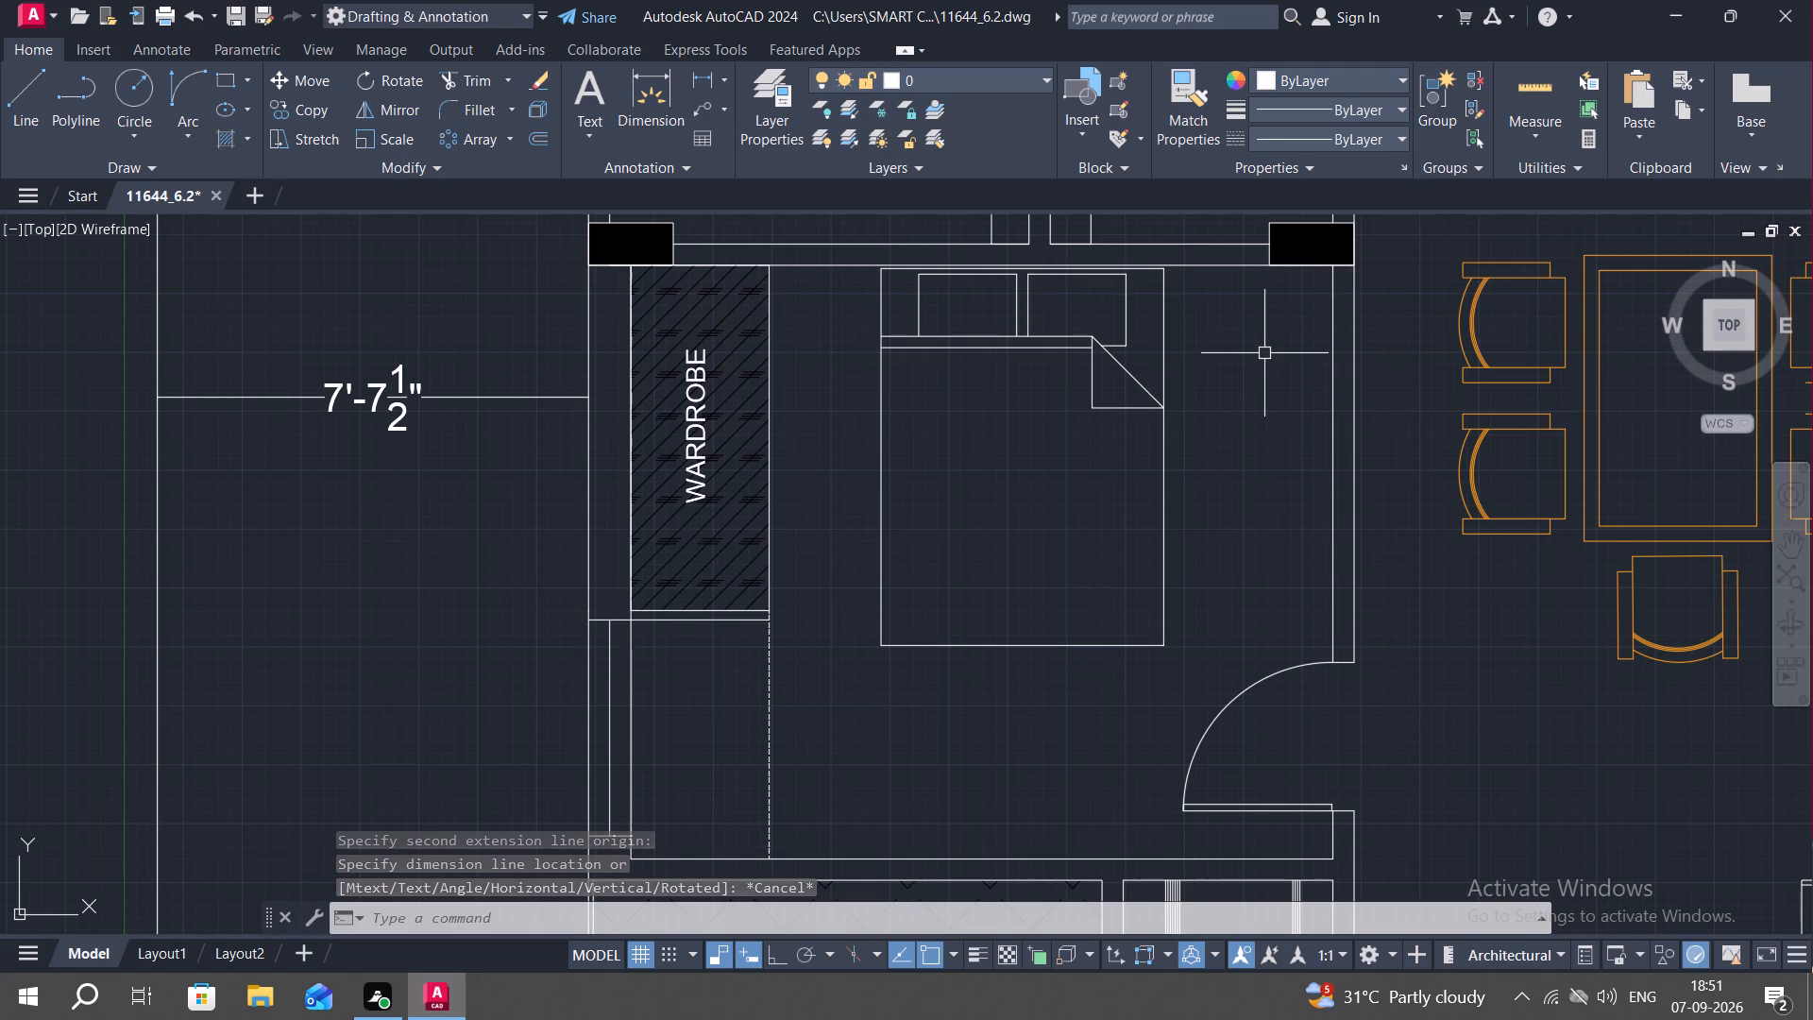
Add a horizontal linear dimension for the lower-left bedroom's inside width, placed just below its top wall across the bed's head.
{"action": "scroll", "coordinate": [1284, 366], "scroll_direction": "down", "scroll_amount": 1}
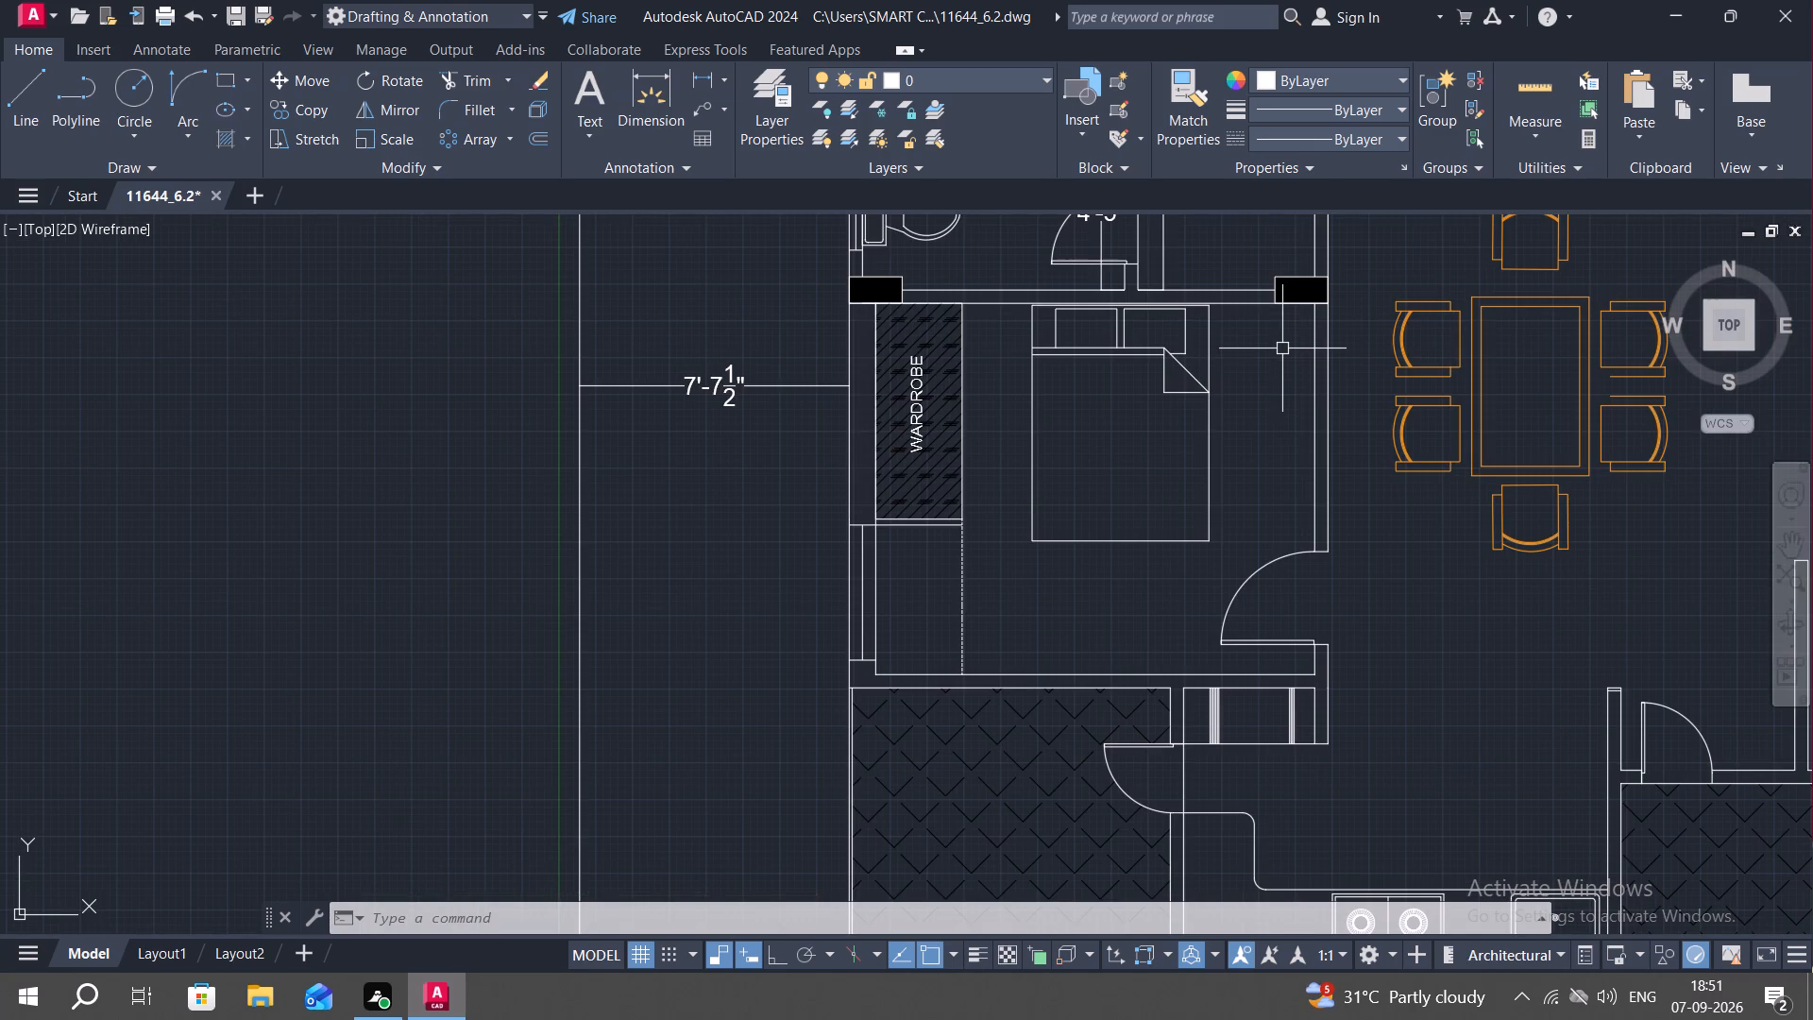
{"action": "key", "text": "space"}
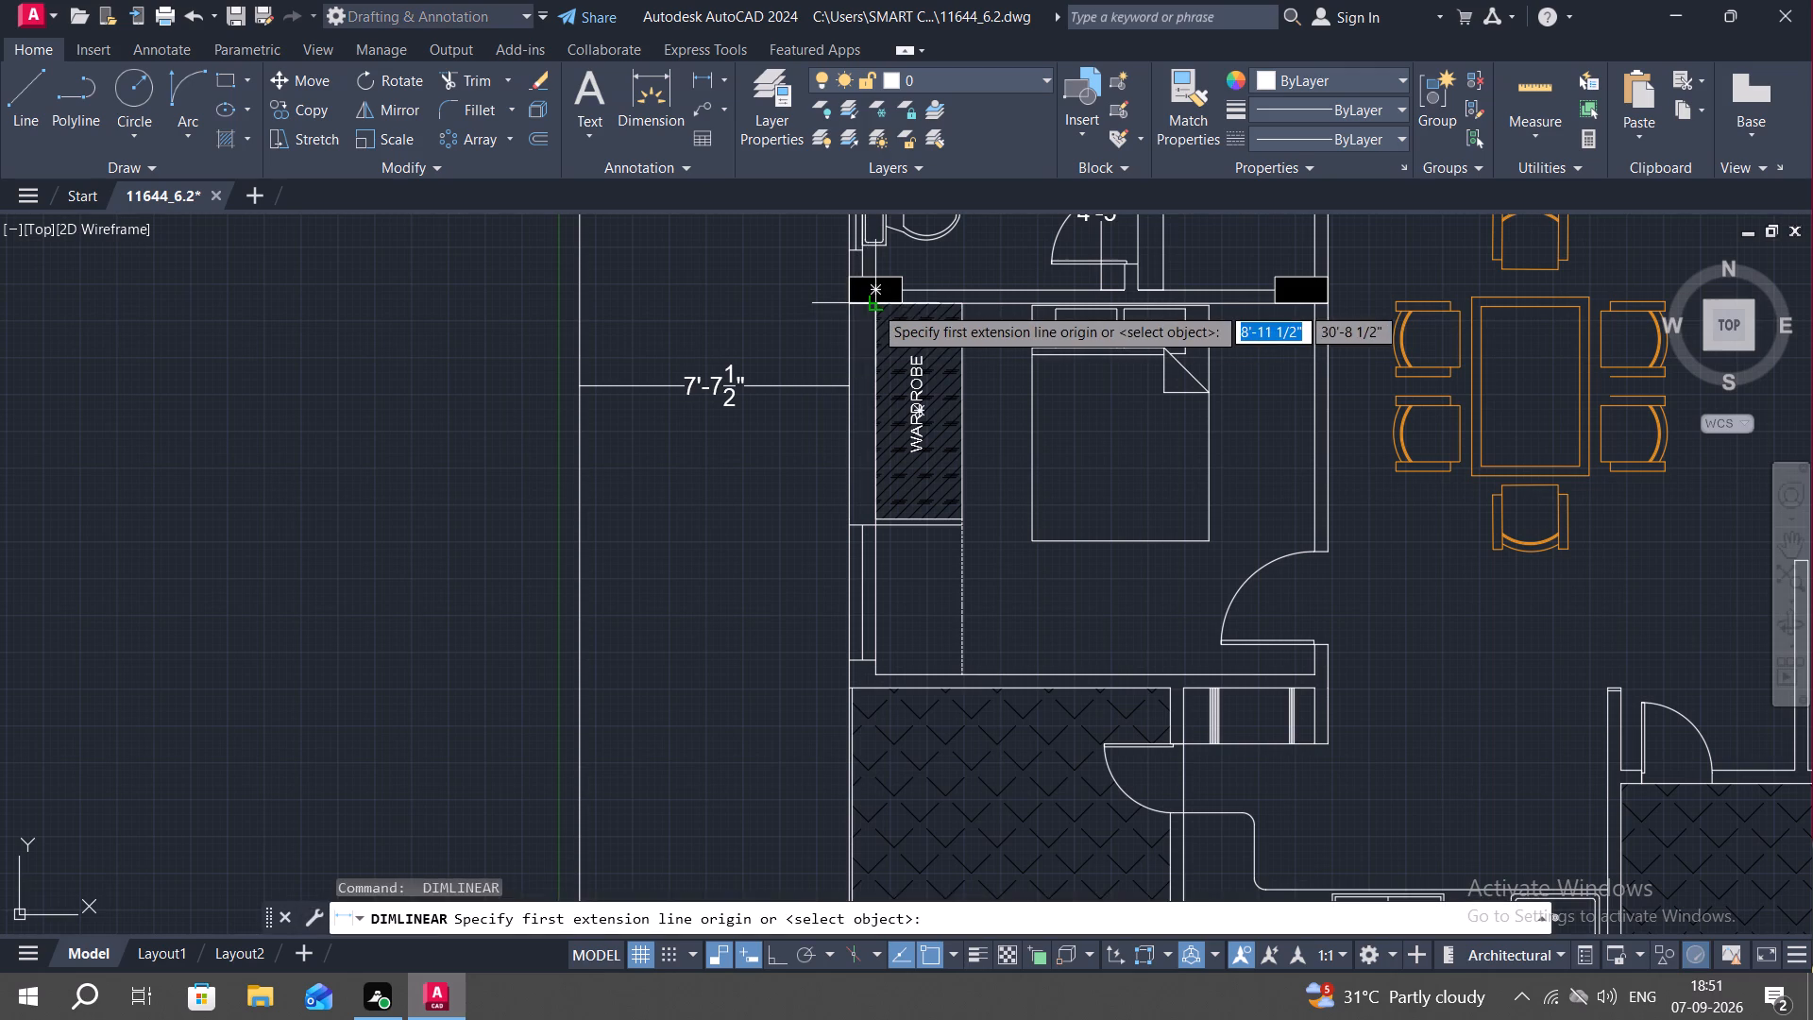
{"action": "left_click", "coordinate": [873, 305]}
{"action": "left_click", "coordinate": [1313, 299]}
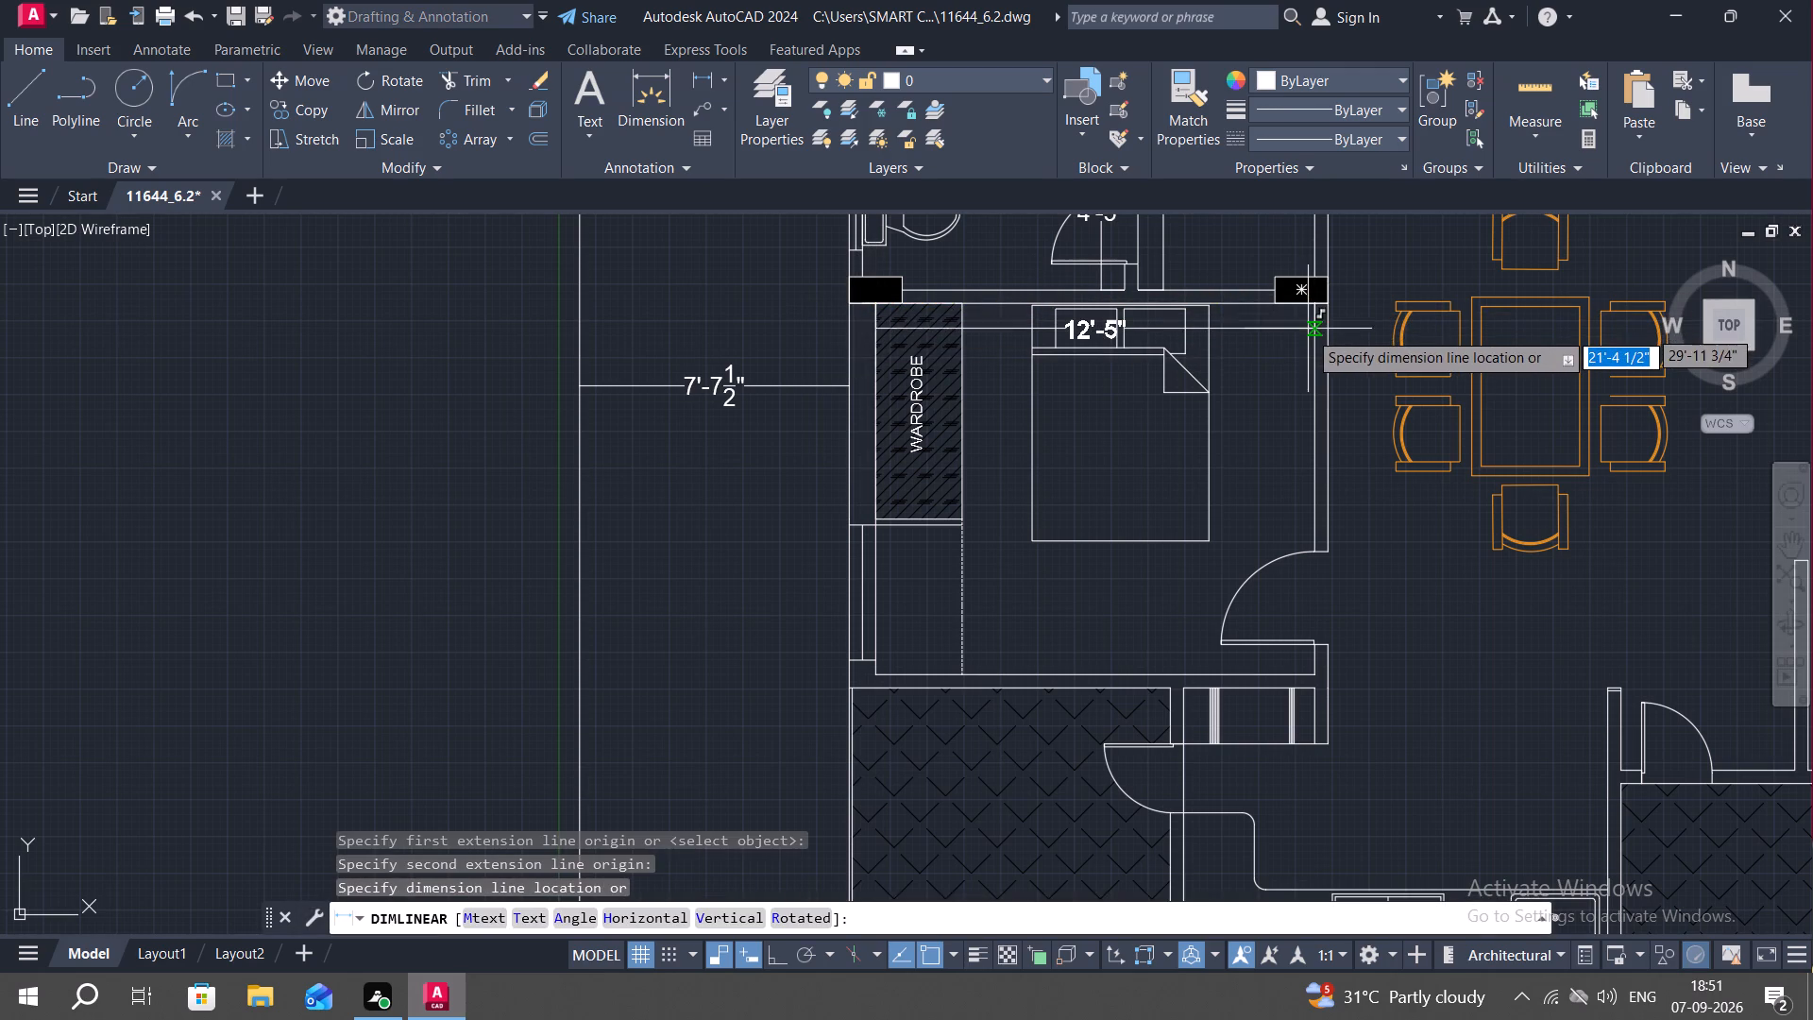
{"action": "left_click", "coordinate": [1308, 331]}
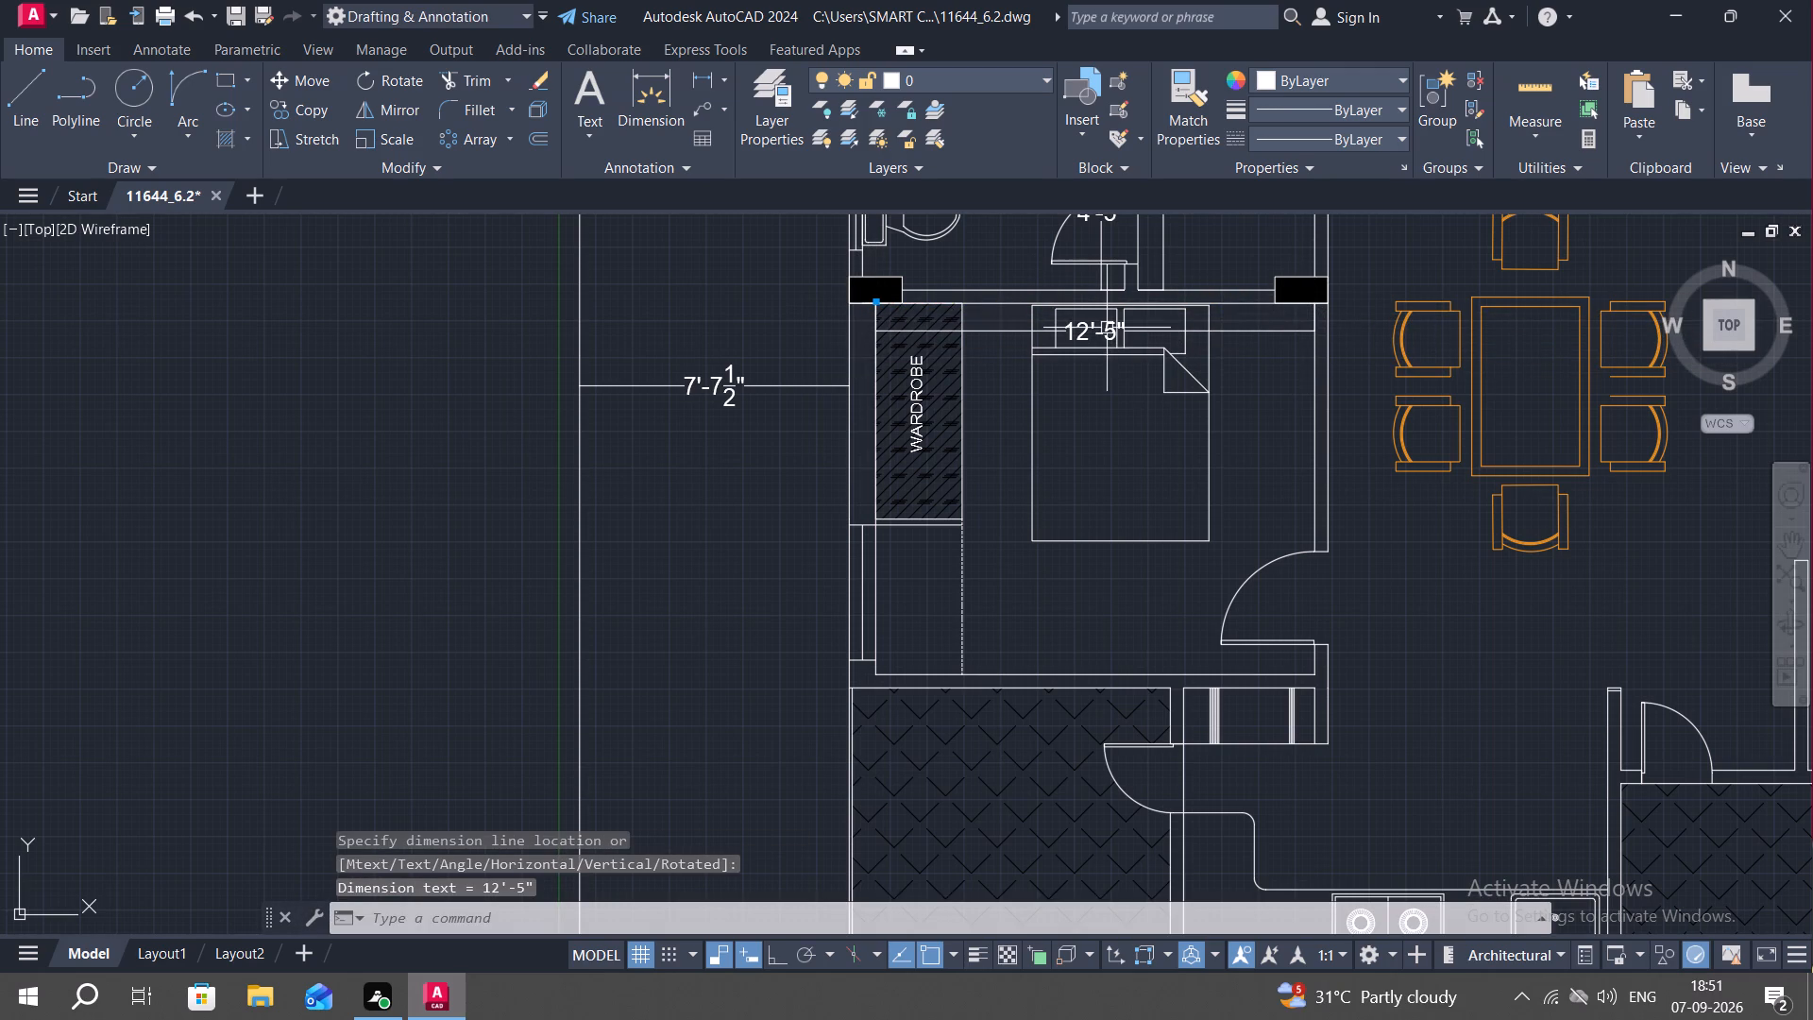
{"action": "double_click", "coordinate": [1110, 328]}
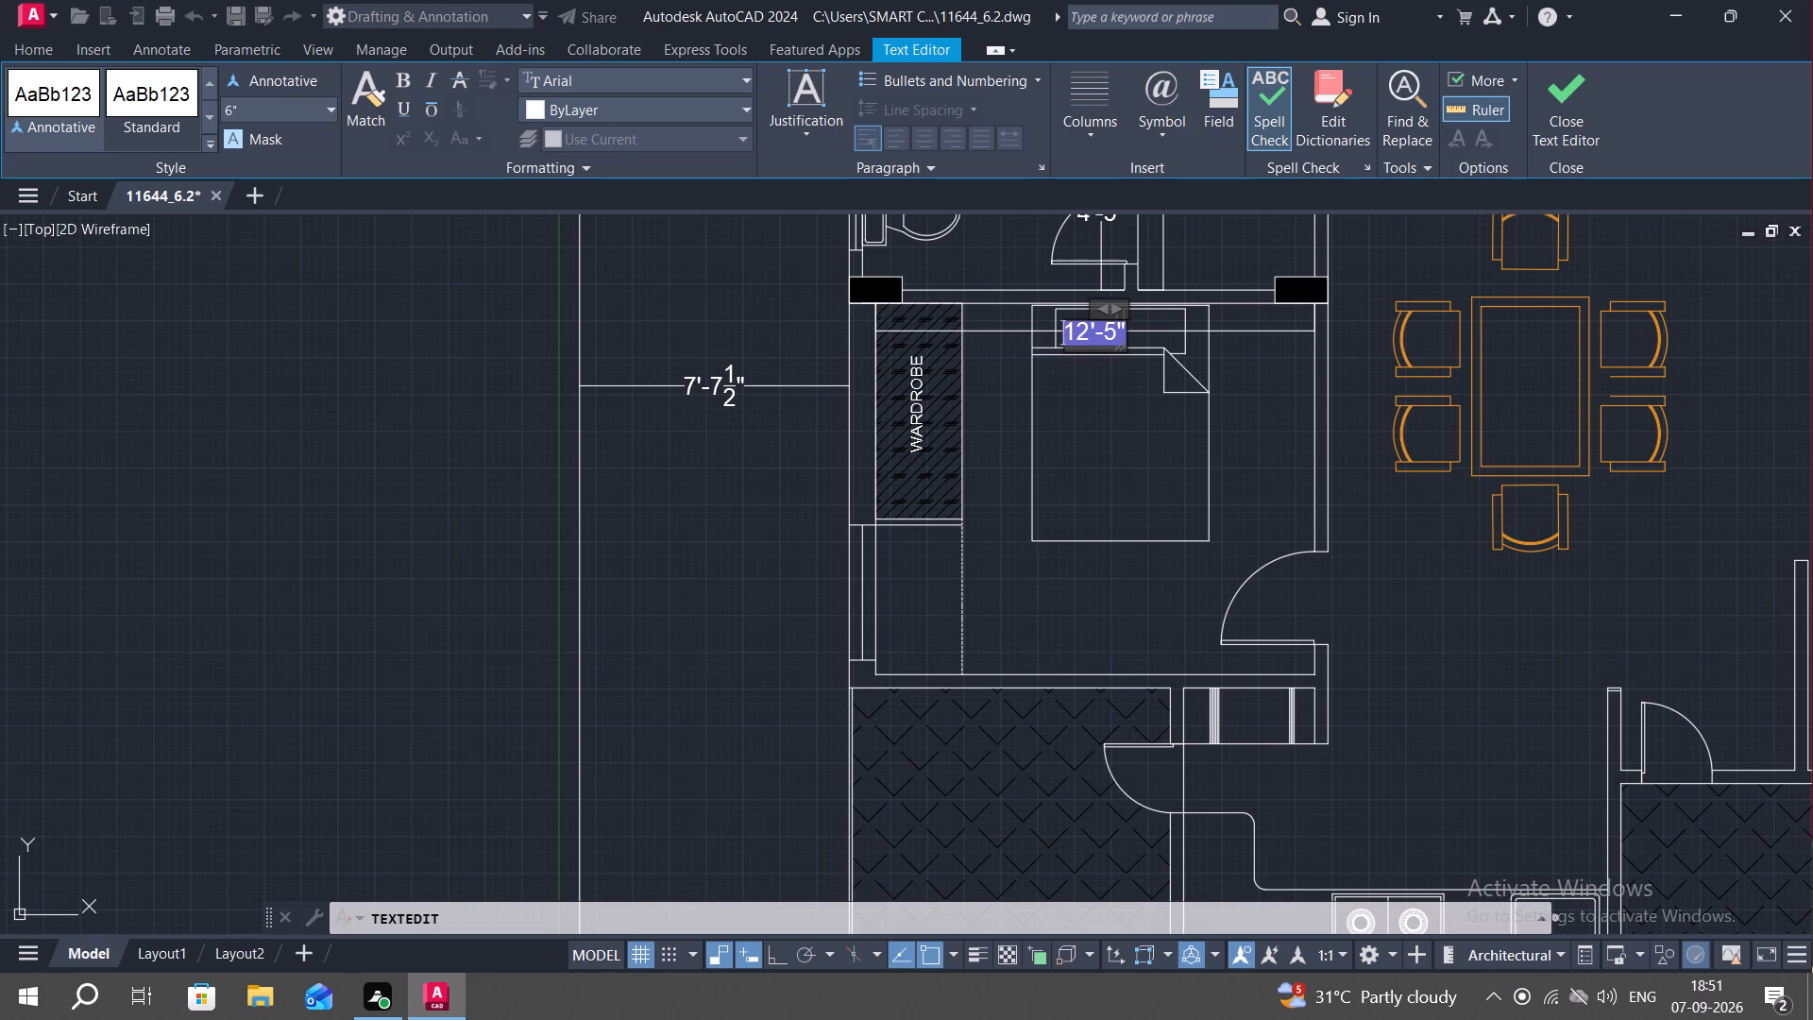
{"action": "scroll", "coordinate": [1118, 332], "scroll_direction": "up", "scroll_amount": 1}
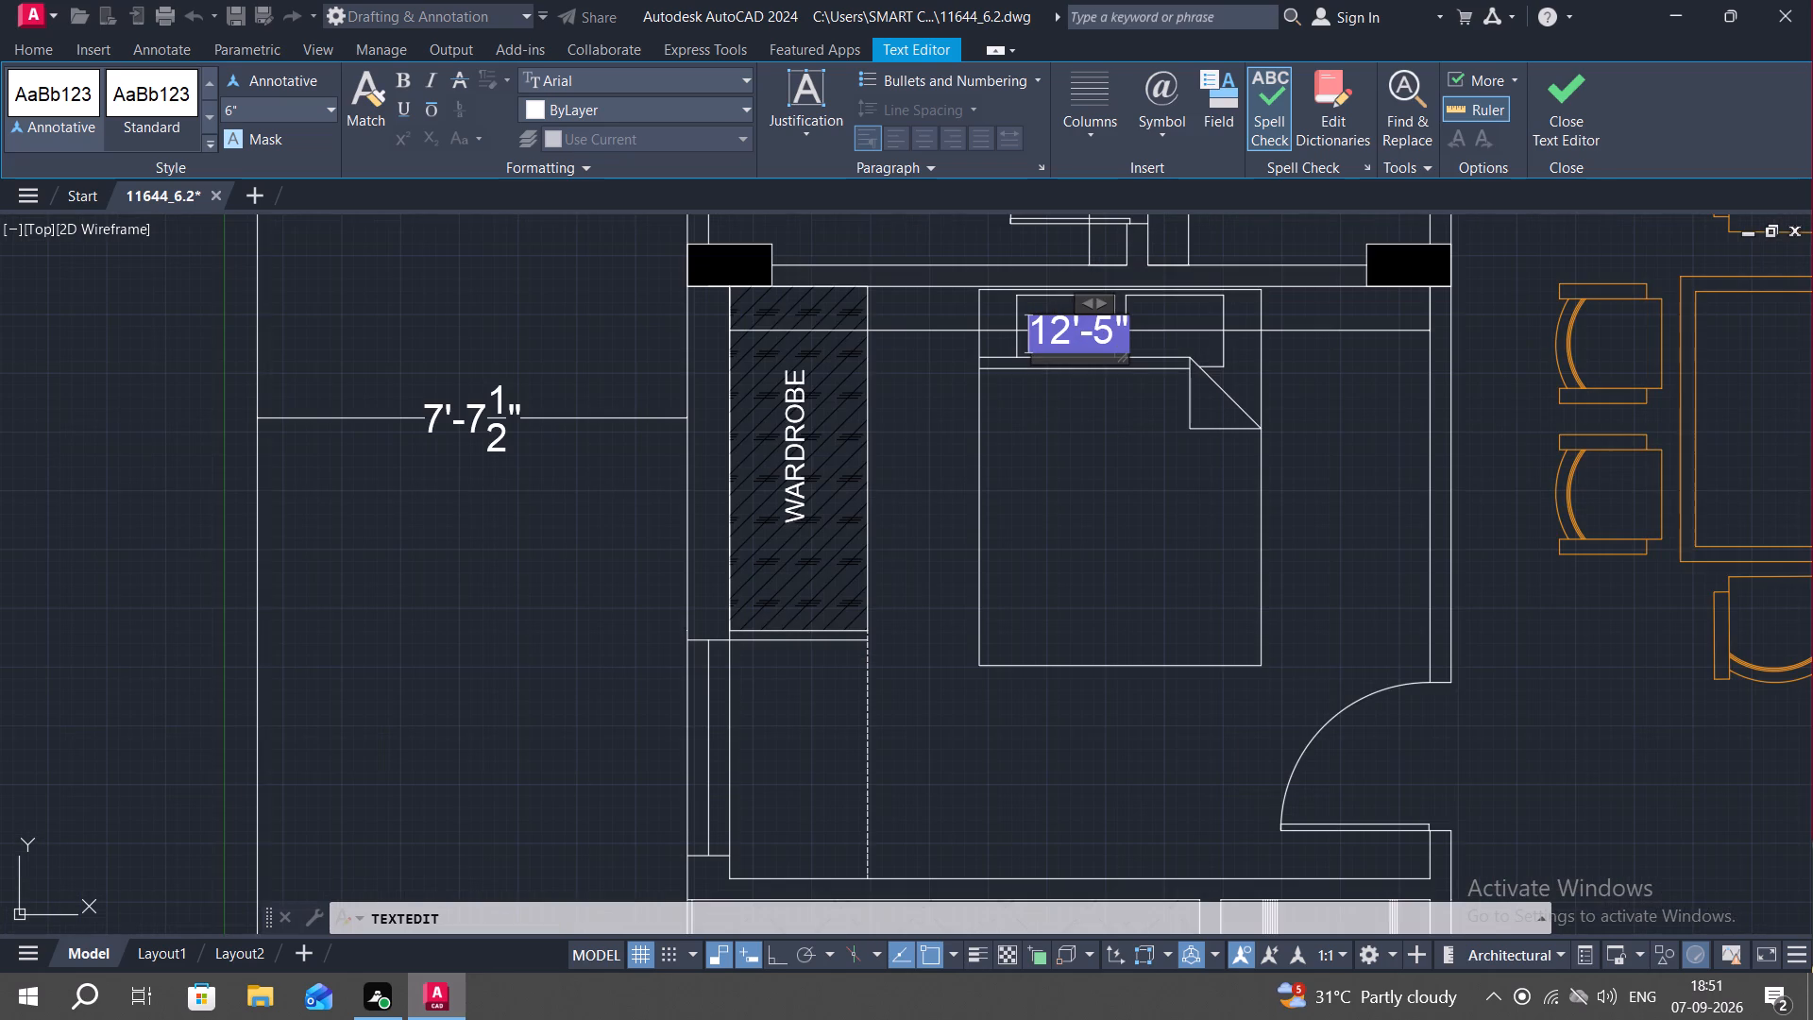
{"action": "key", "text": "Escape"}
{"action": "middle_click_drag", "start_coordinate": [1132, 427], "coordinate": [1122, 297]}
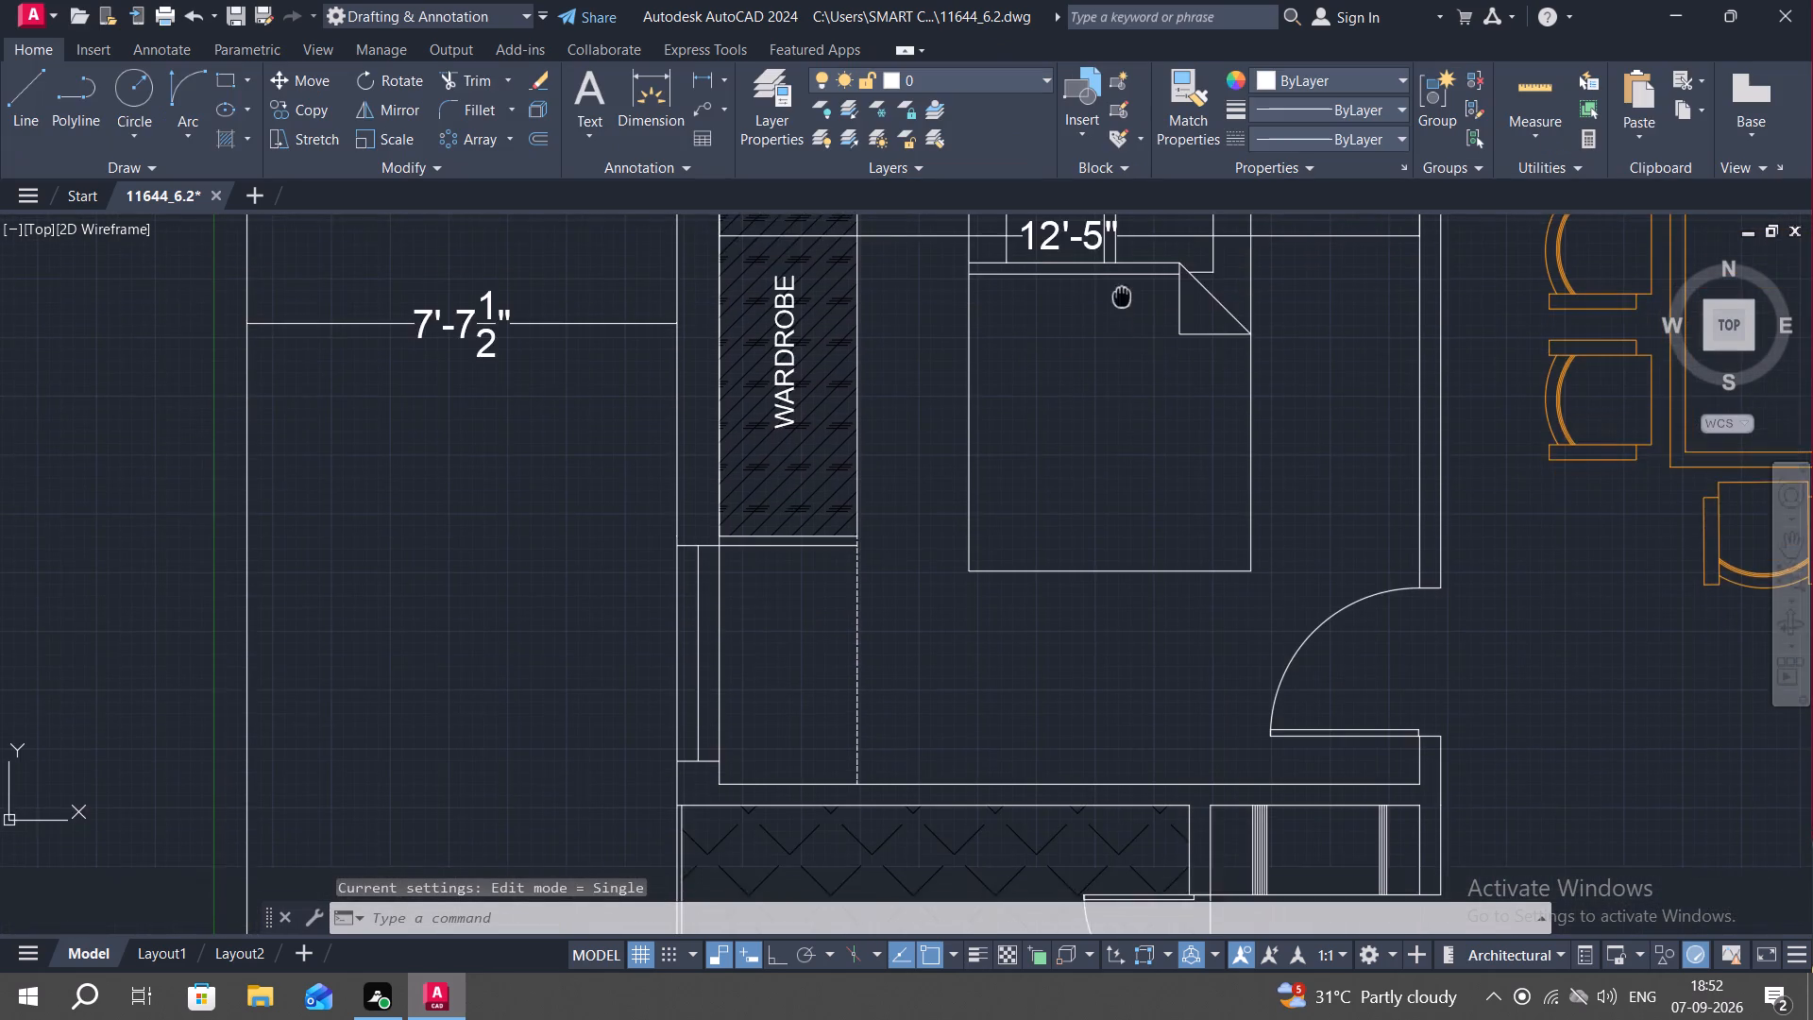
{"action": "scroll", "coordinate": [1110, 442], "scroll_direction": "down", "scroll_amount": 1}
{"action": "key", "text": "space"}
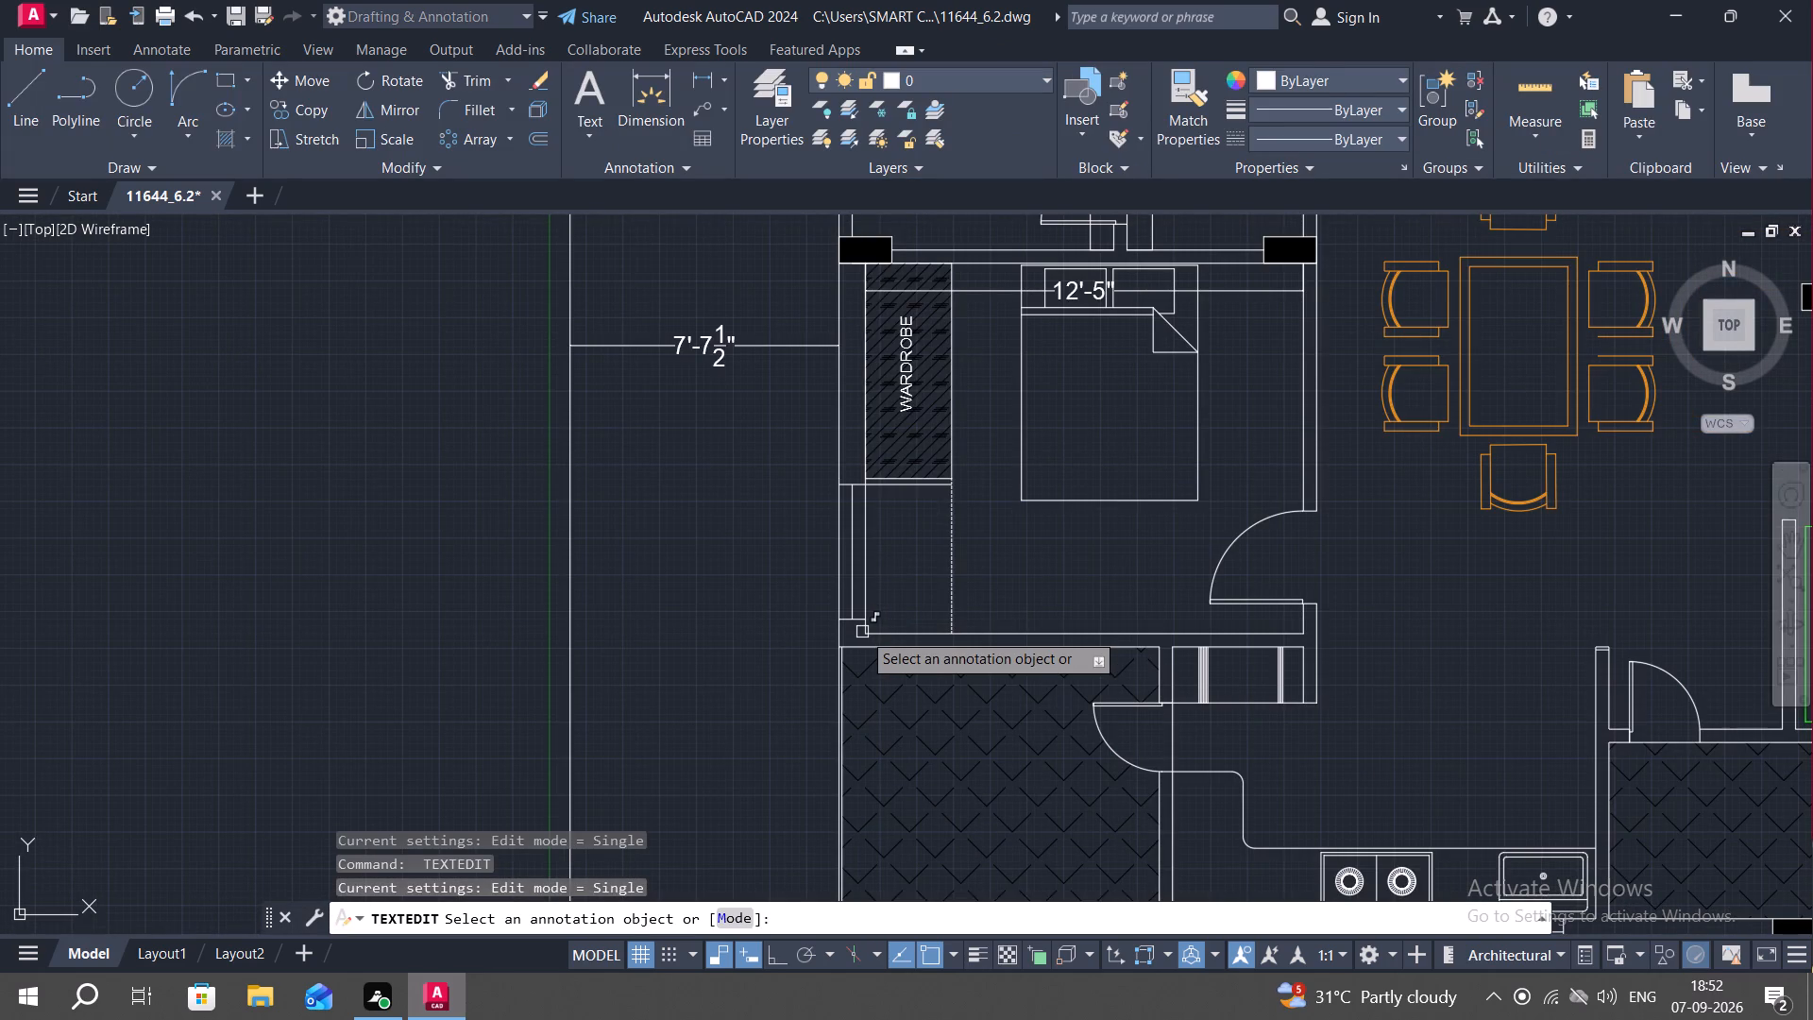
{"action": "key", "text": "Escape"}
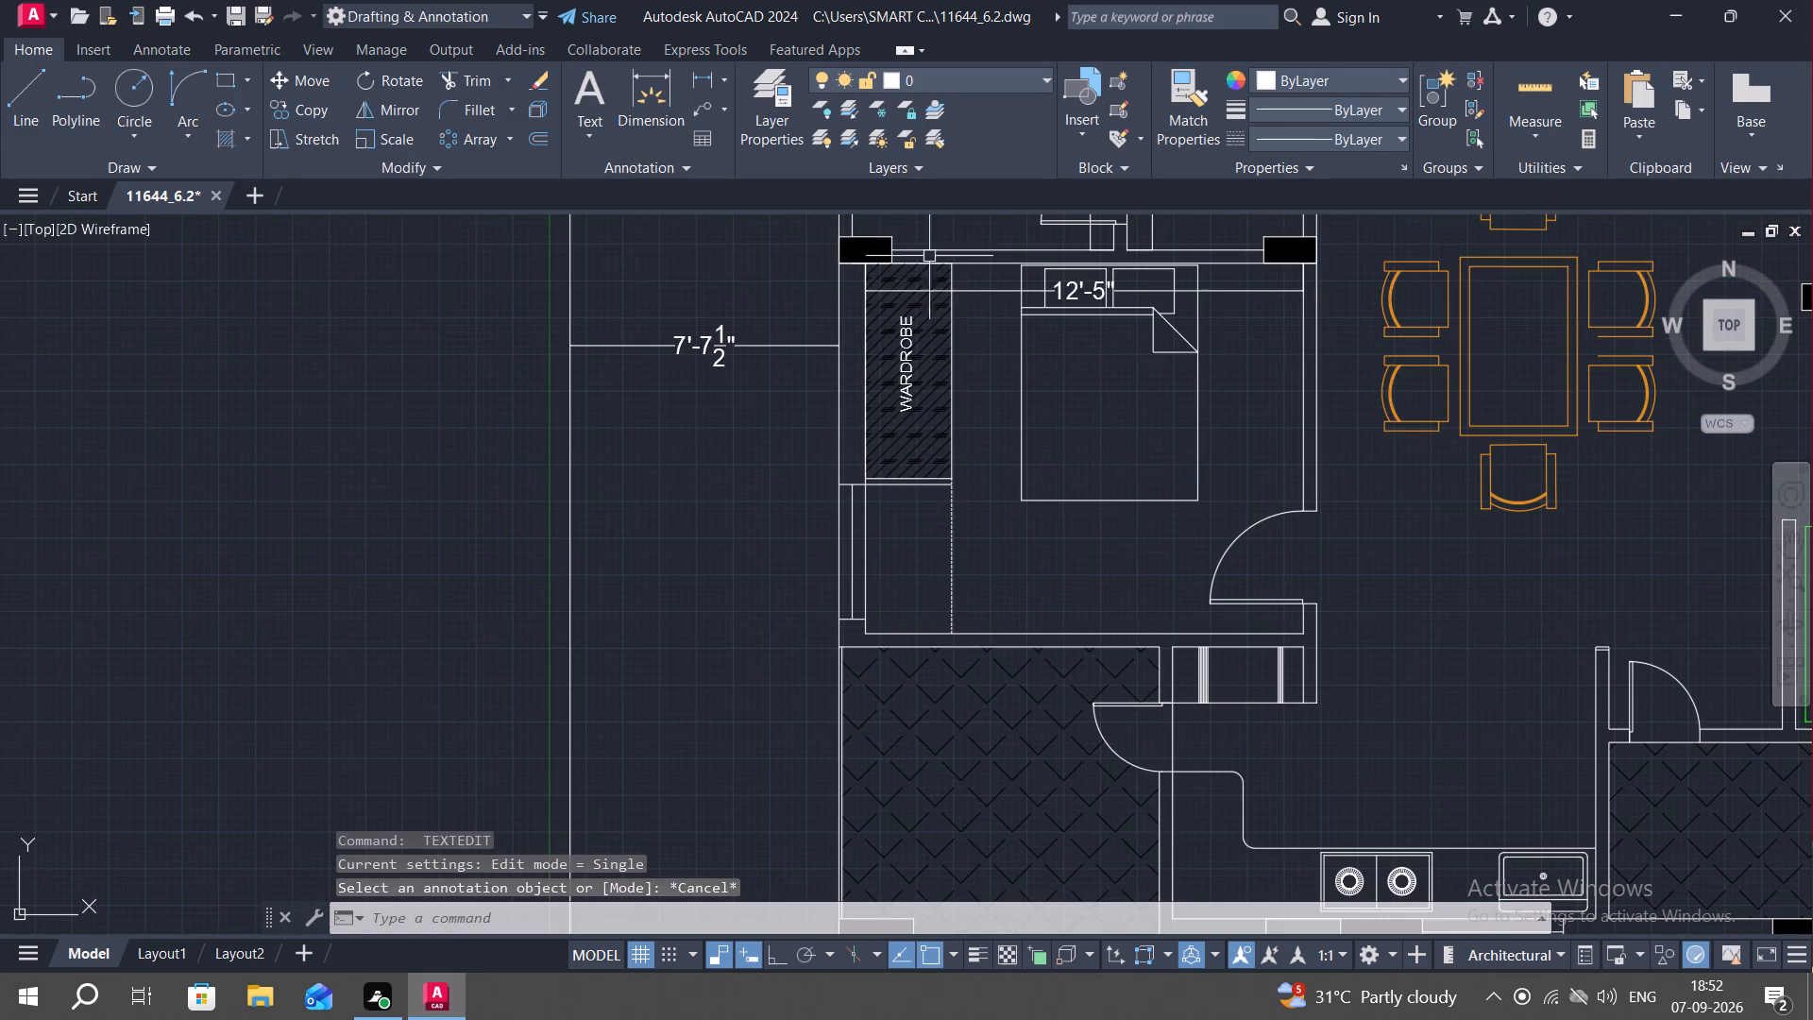
Add a vertical linear dimension for the same bedroom's inside length, placed along its outer wall through the wardrobe.
{"action": "left_click", "coordinate": [700, 71]}
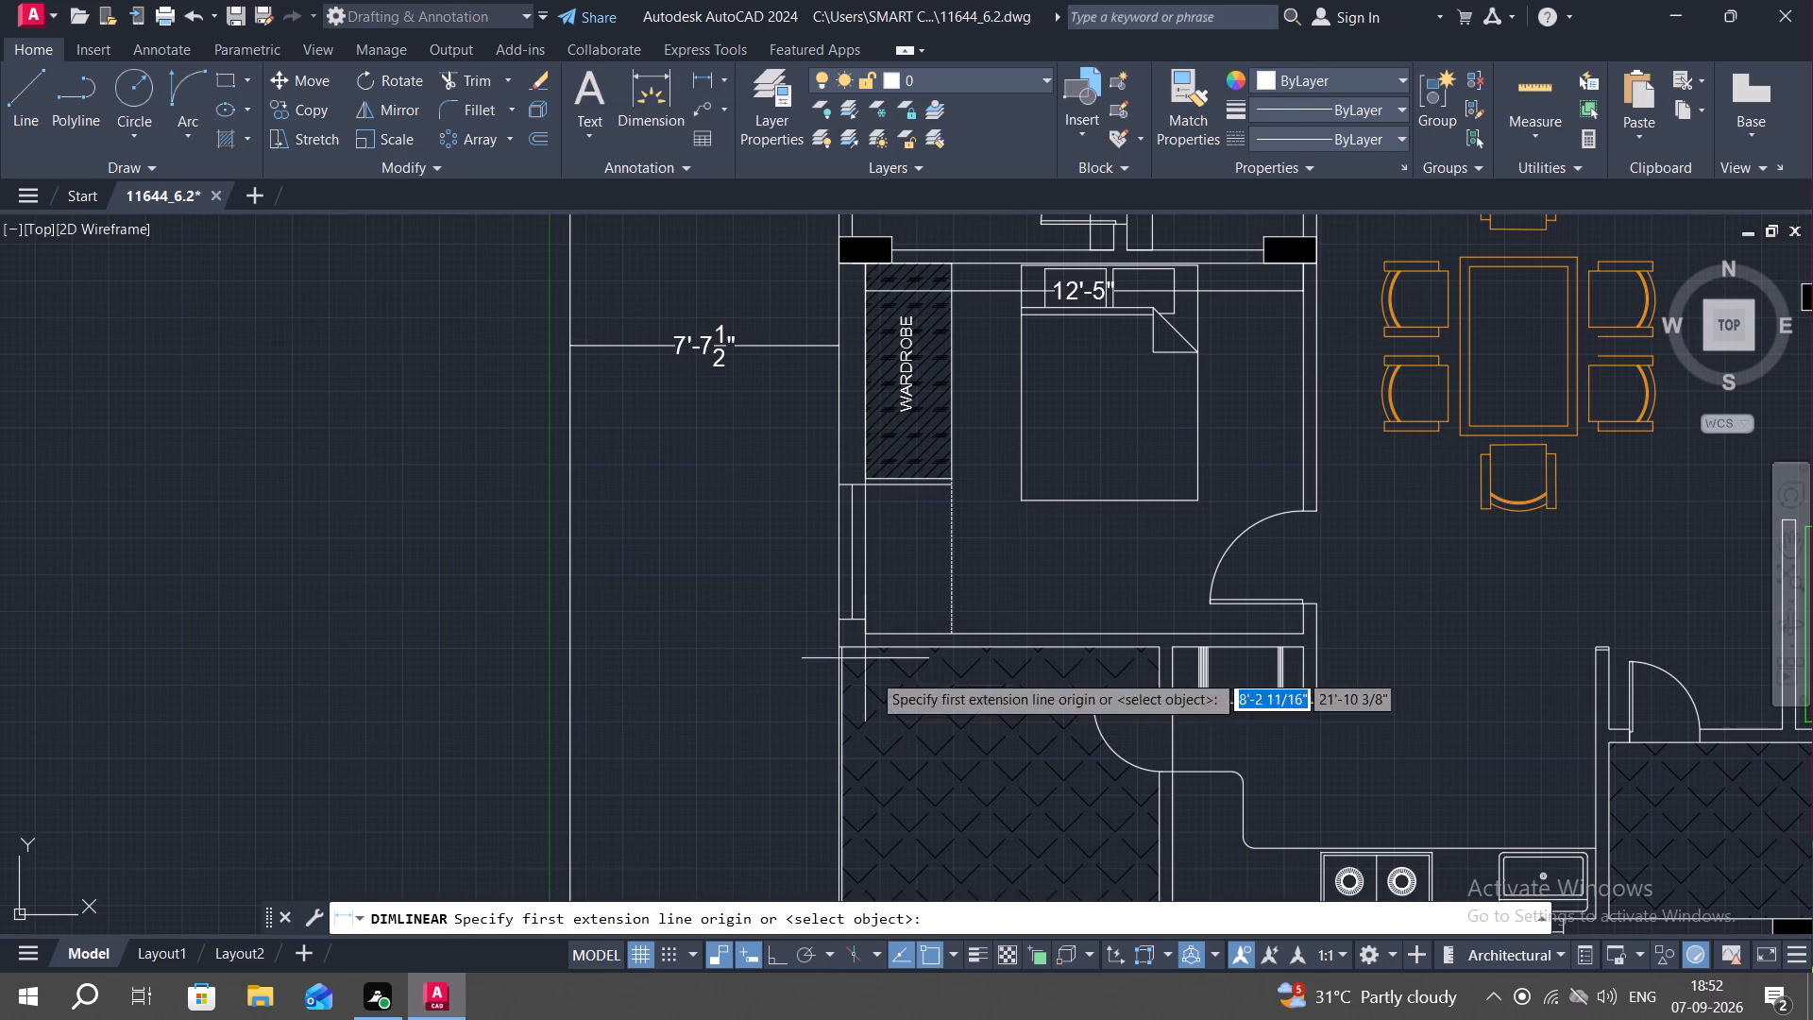
{"action": "left_click", "coordinate": [869, 632]}
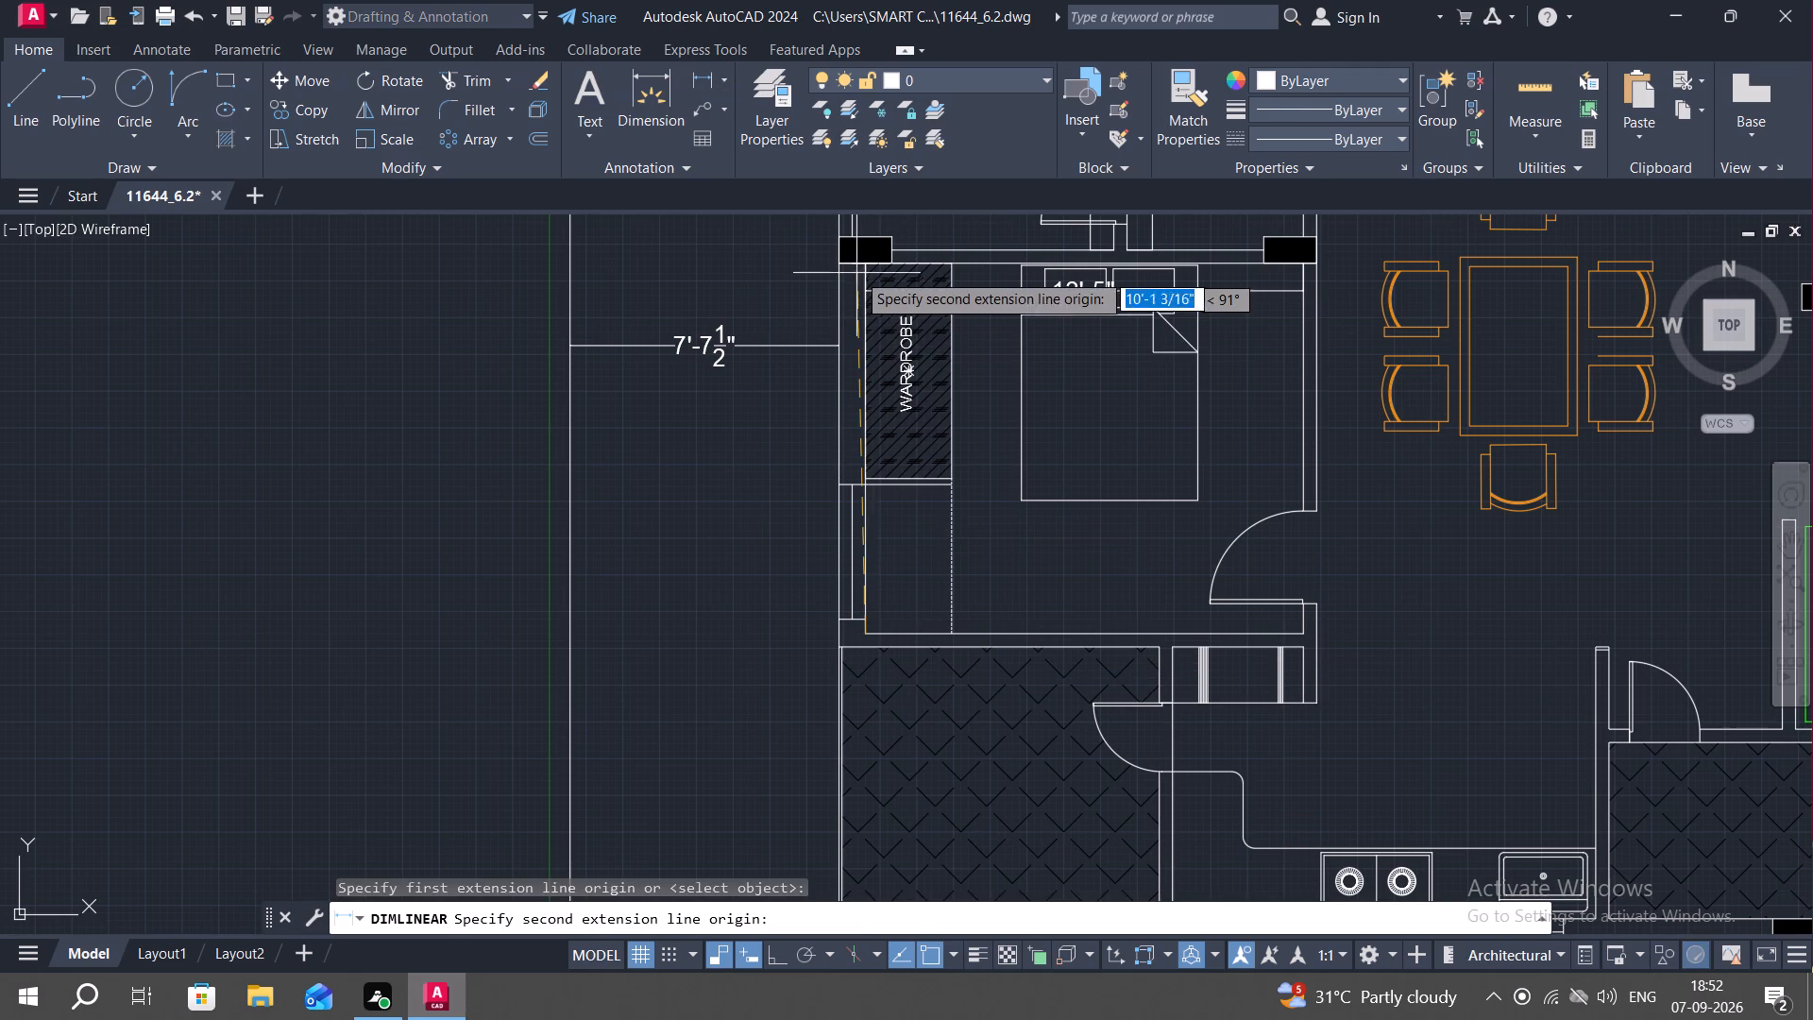
{"action": "left_click", "coordinate": [863, 263]}
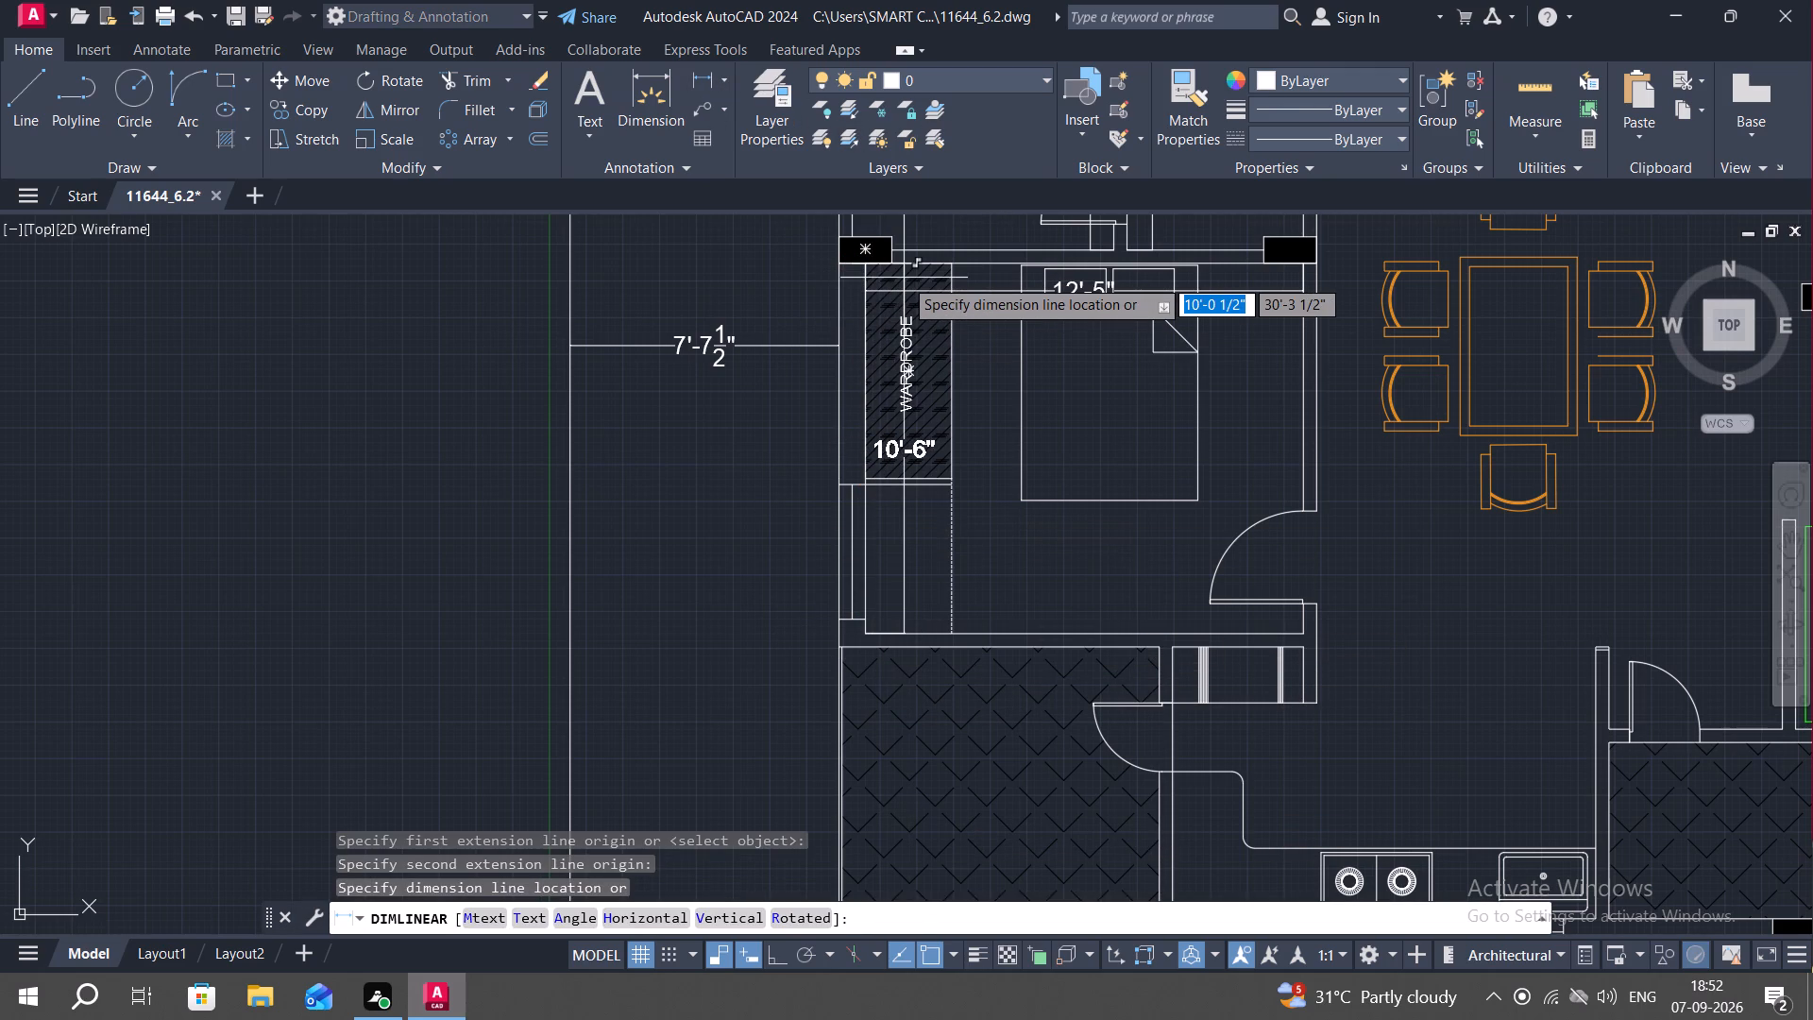
{"action": "left_click", "coordinate": [906, 278]}
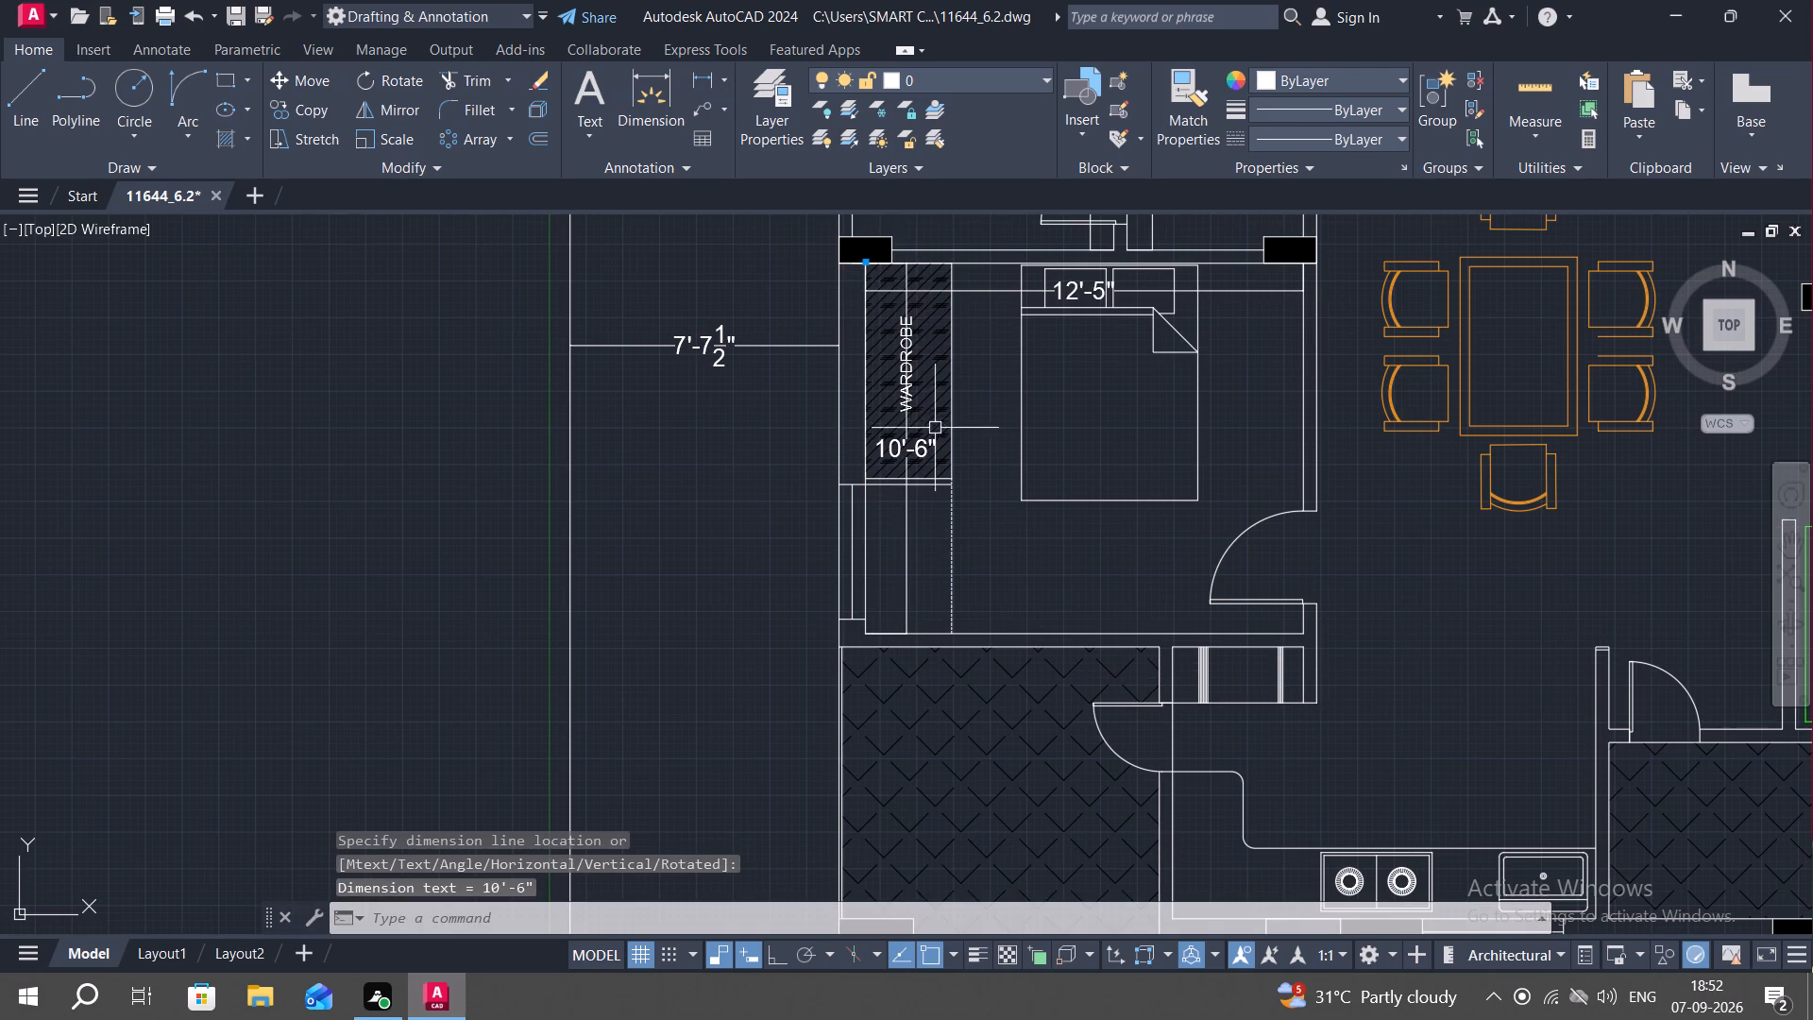
Add linear dimensions for the width and length of the hatched area below that bedroom, near its top wall and door side.
{"action": "middle_click_drag", "start_coordinate": [986, 474], "coordinate": [949, 273]}
{"action": "scroll", "coordinate": [940, 291], "scroll_direction": "down", "scroll_amount": 1}
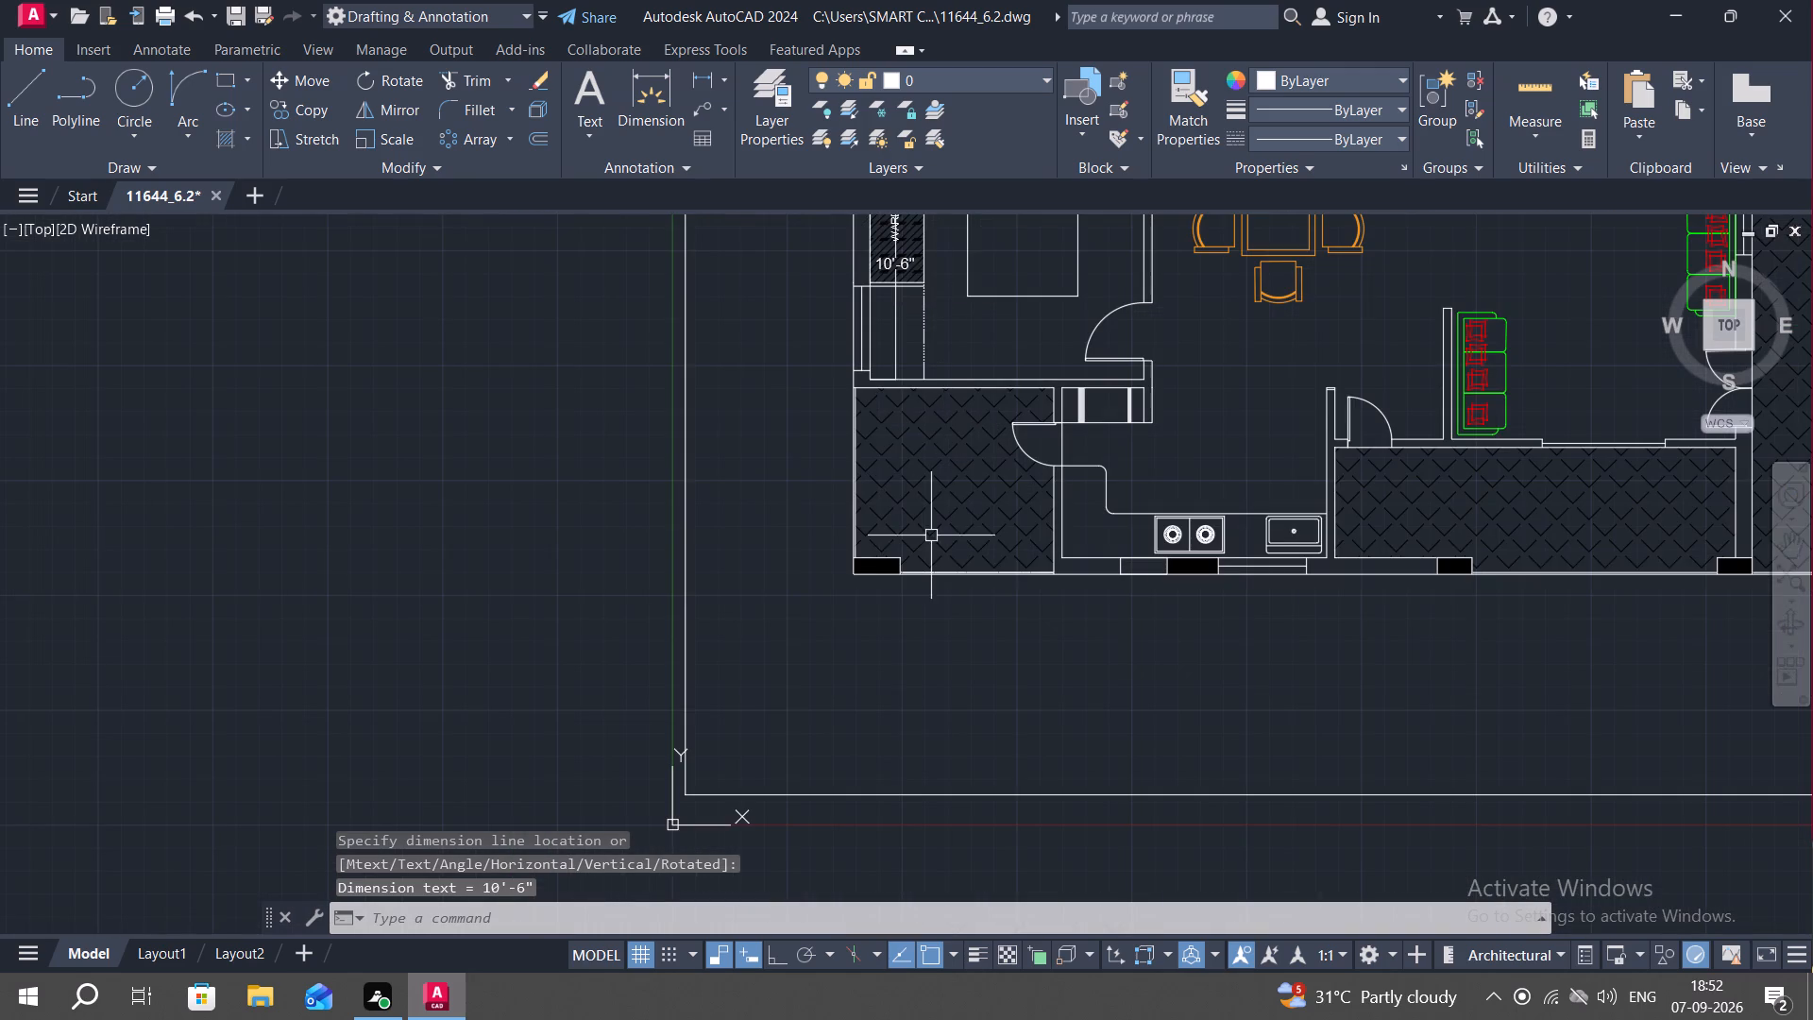
{"action": "key", "text": "space"}
{"action": "scroll", "coordinate": [858, 391], "scroll_direction": "up", "scroll_amount": 2}
{"action": "left_click", "coordinate": [845, 387]}
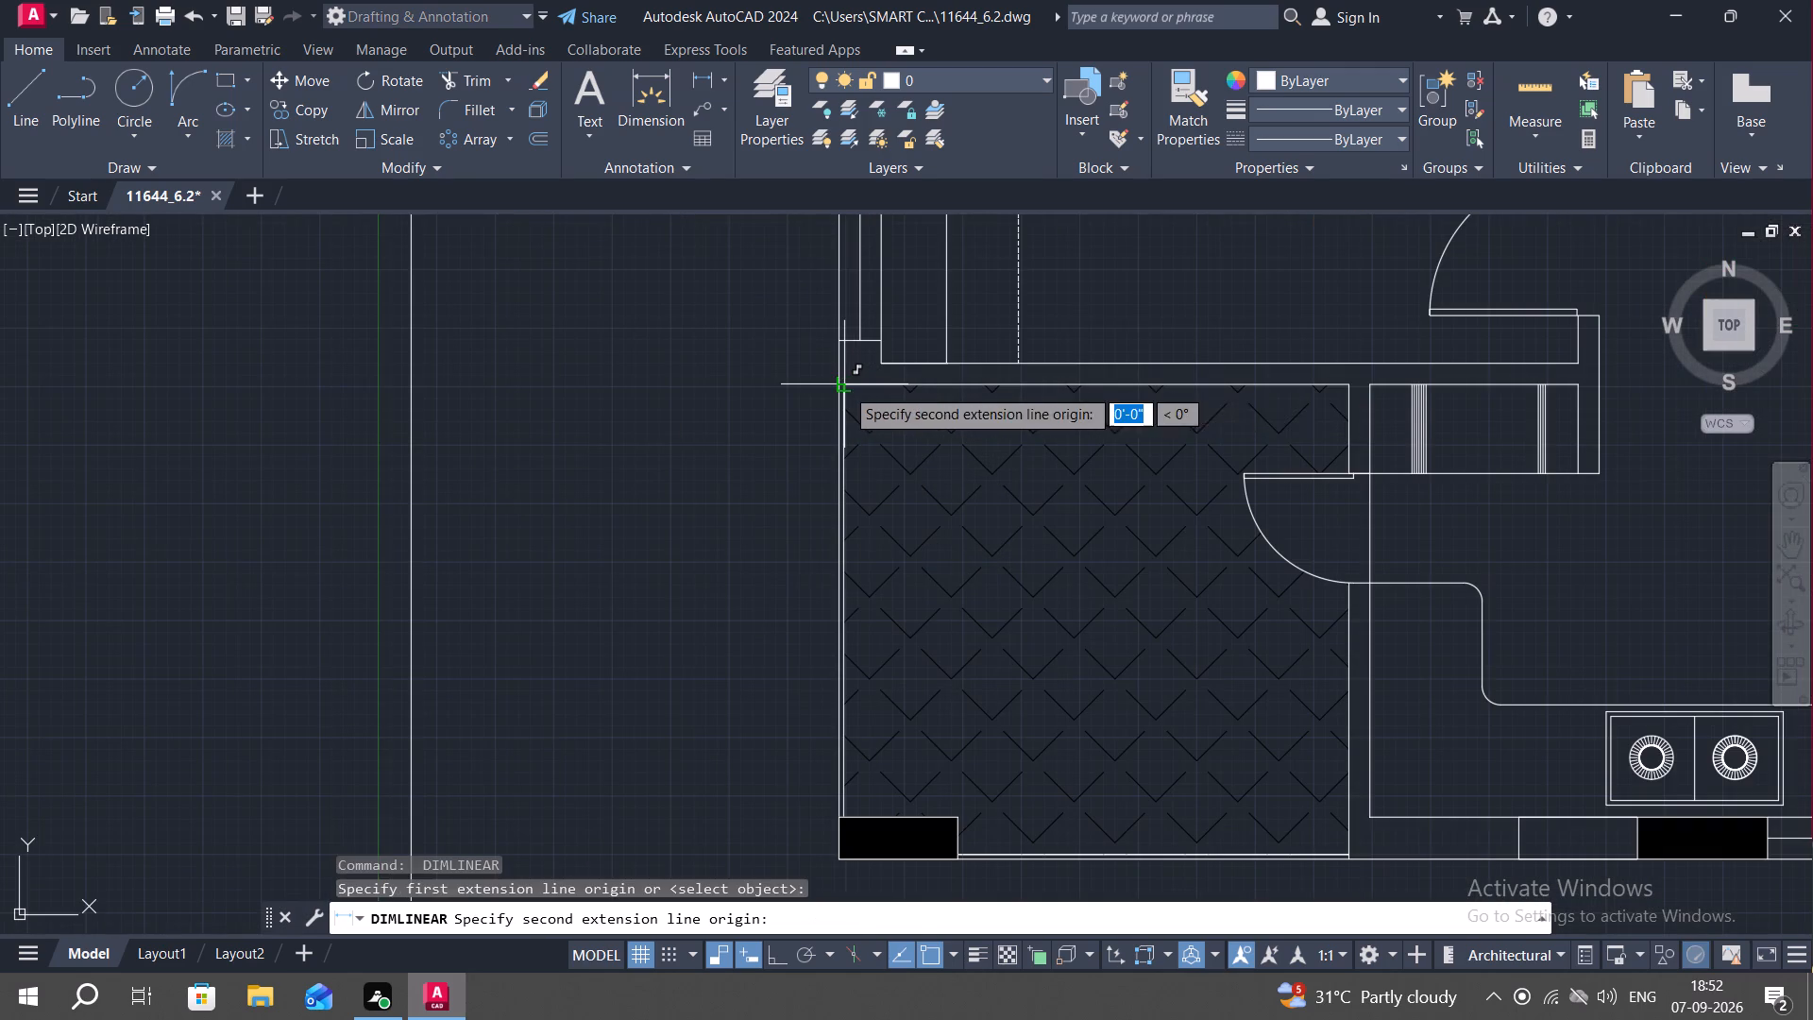
{"action": "left_click", "coordinate": [1347, 388]}
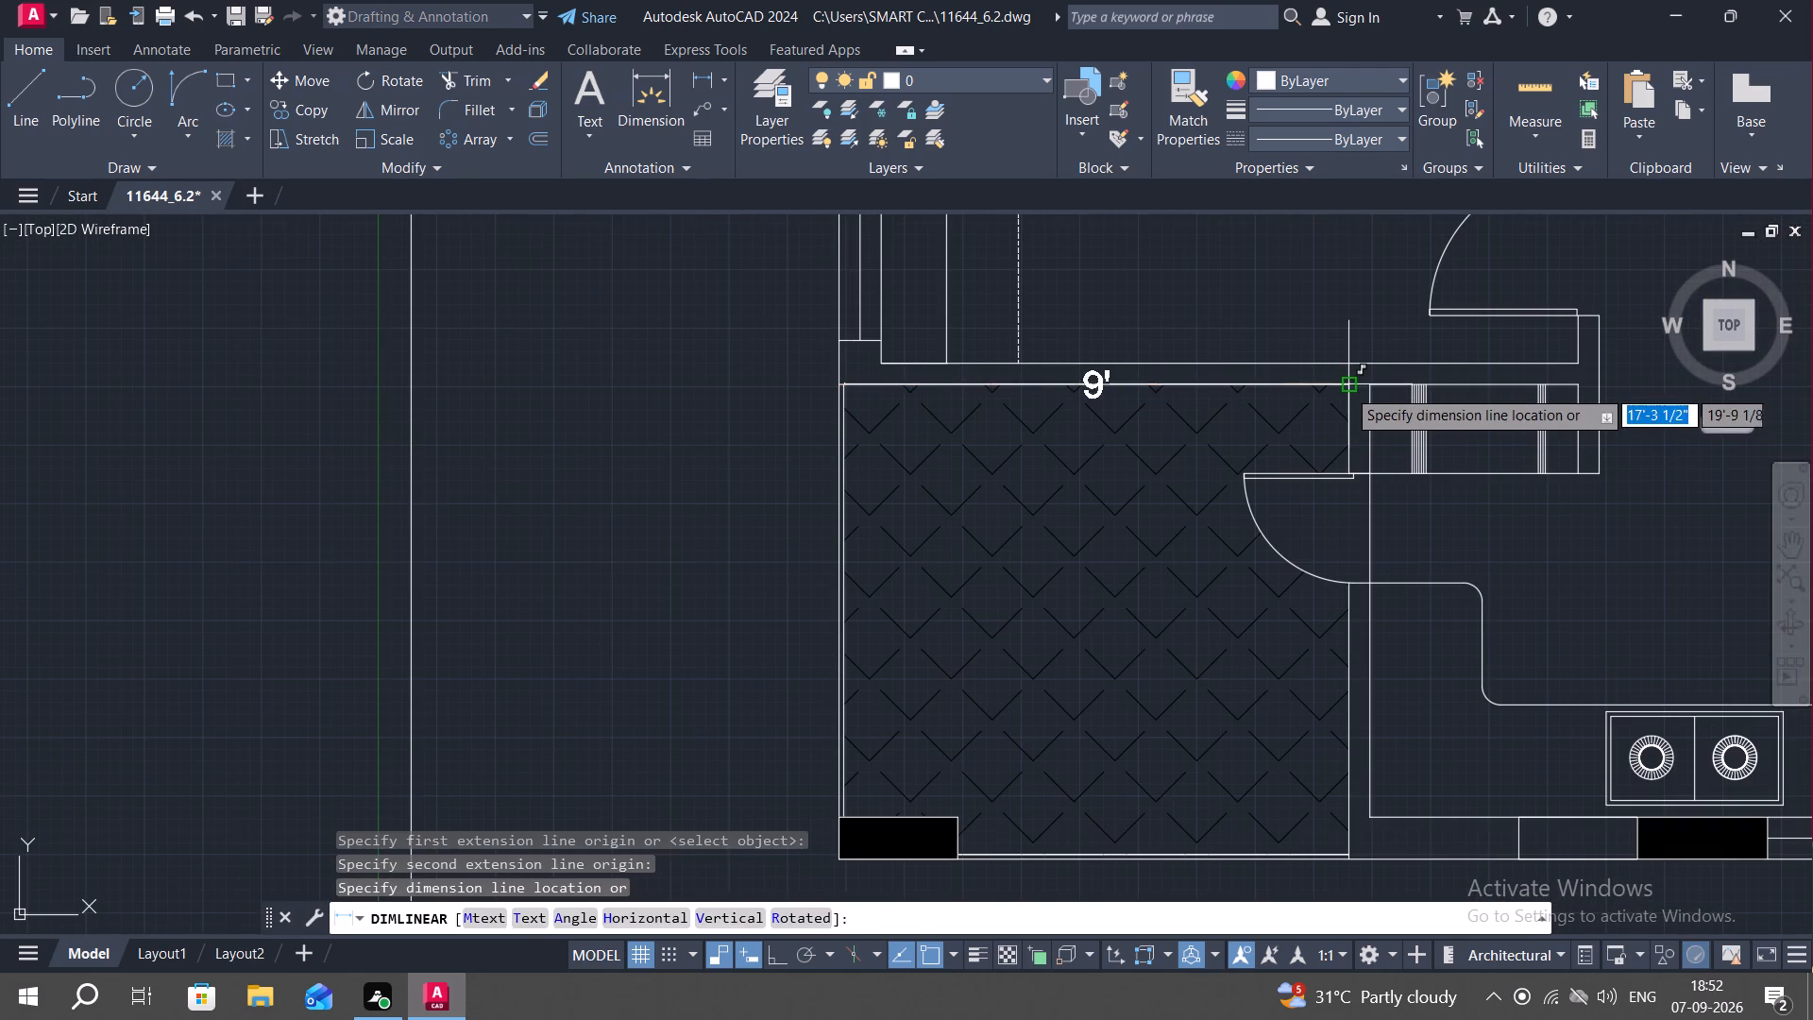
{"action": "left_click", "coordinate": [1349, 412]}
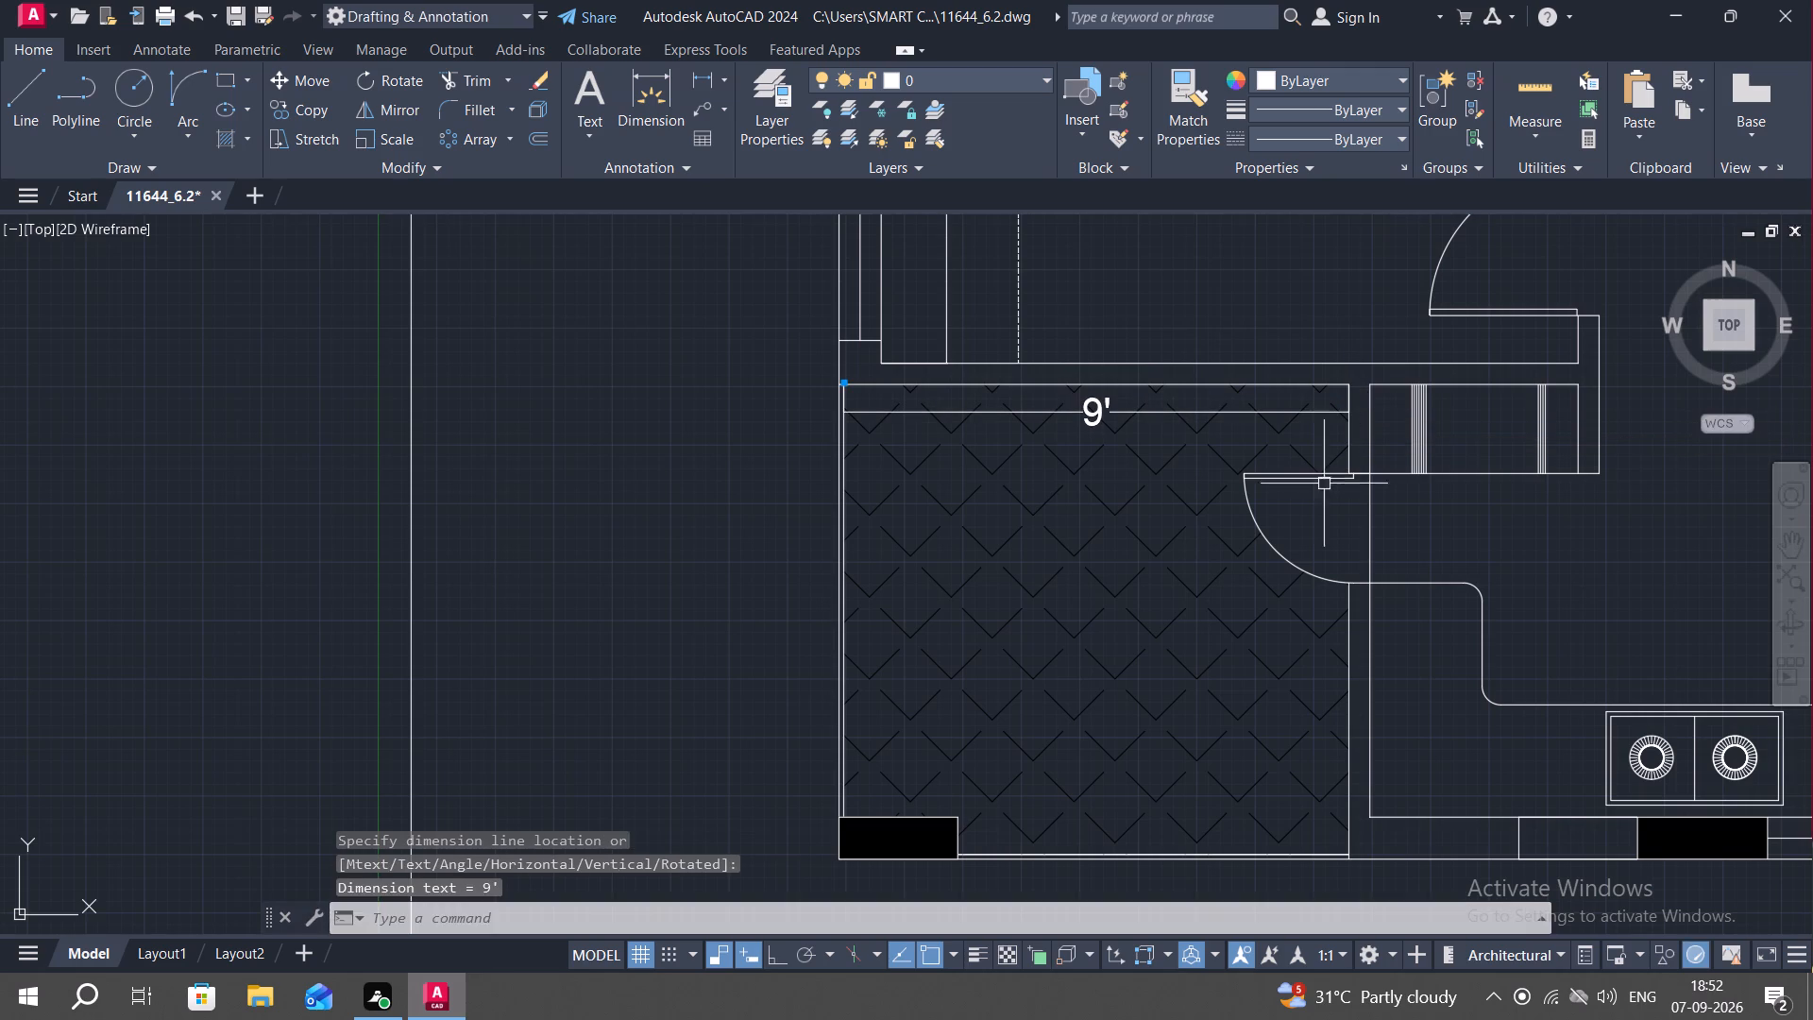
{"action": "key", "text": "space"}
{"action": "left_click", "coordinate": [1347, 853]}
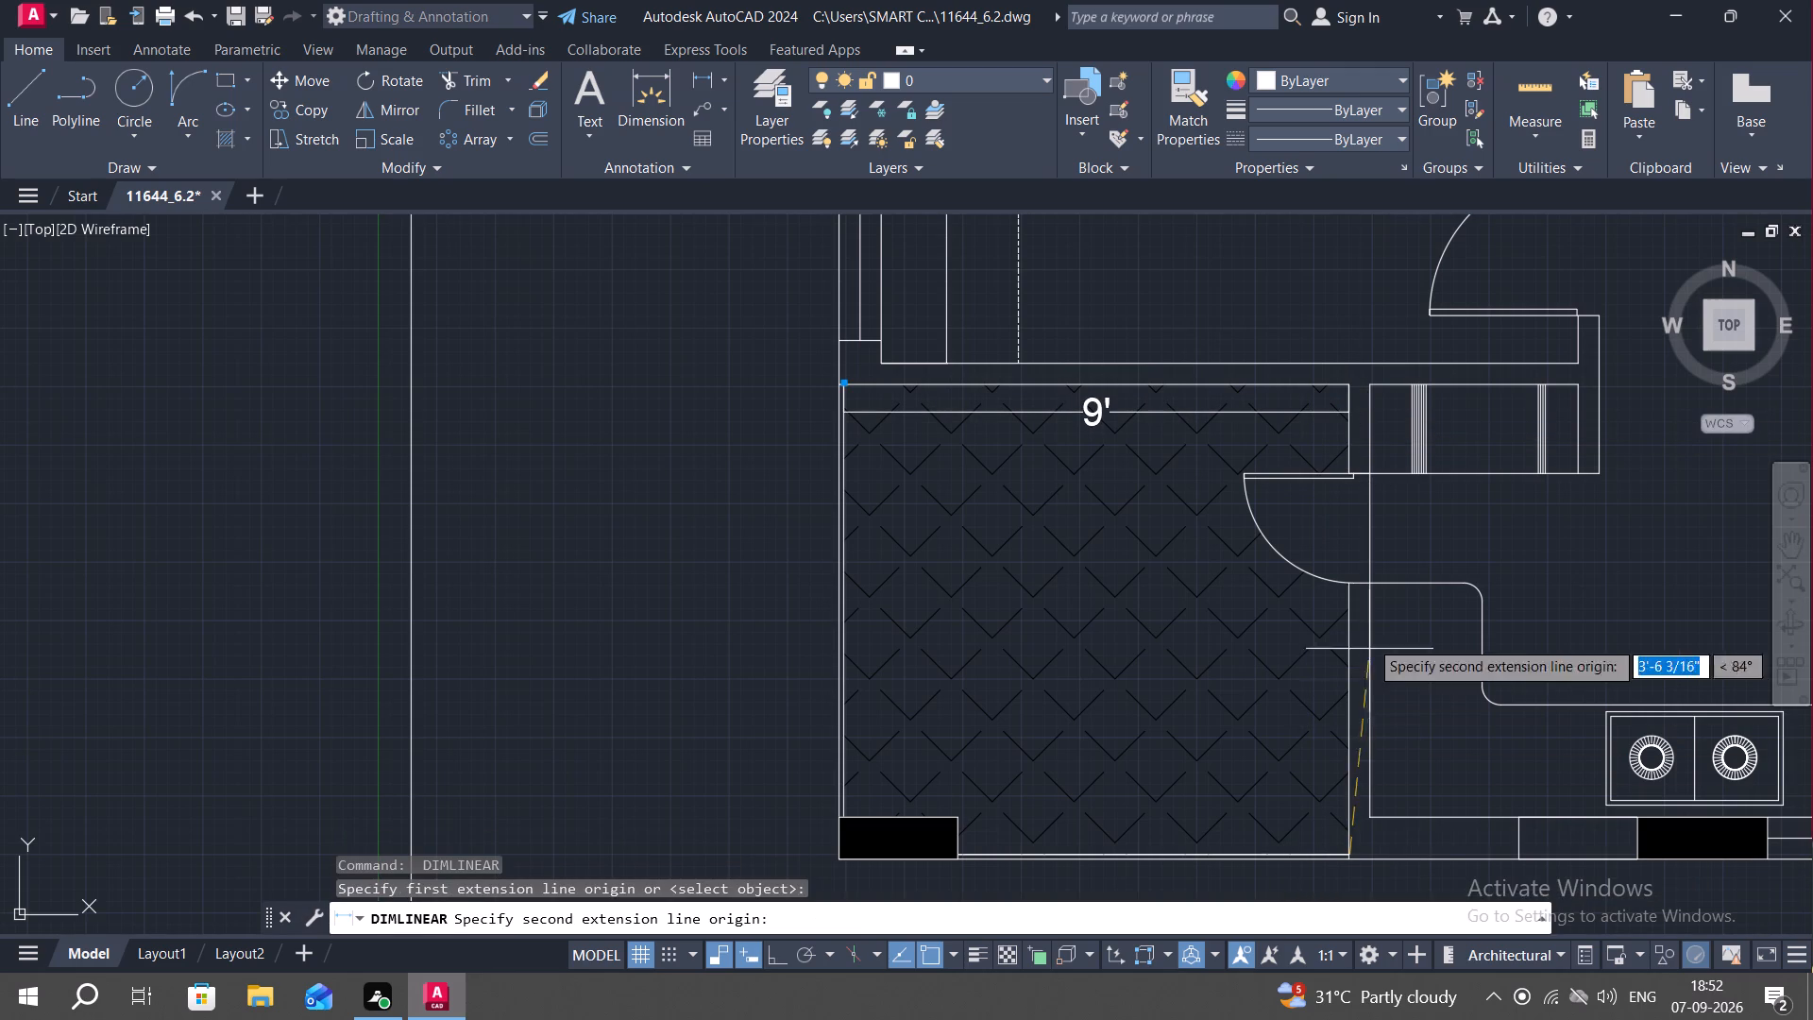
{"action": "left_click", "coordinate": [1348, 389]}
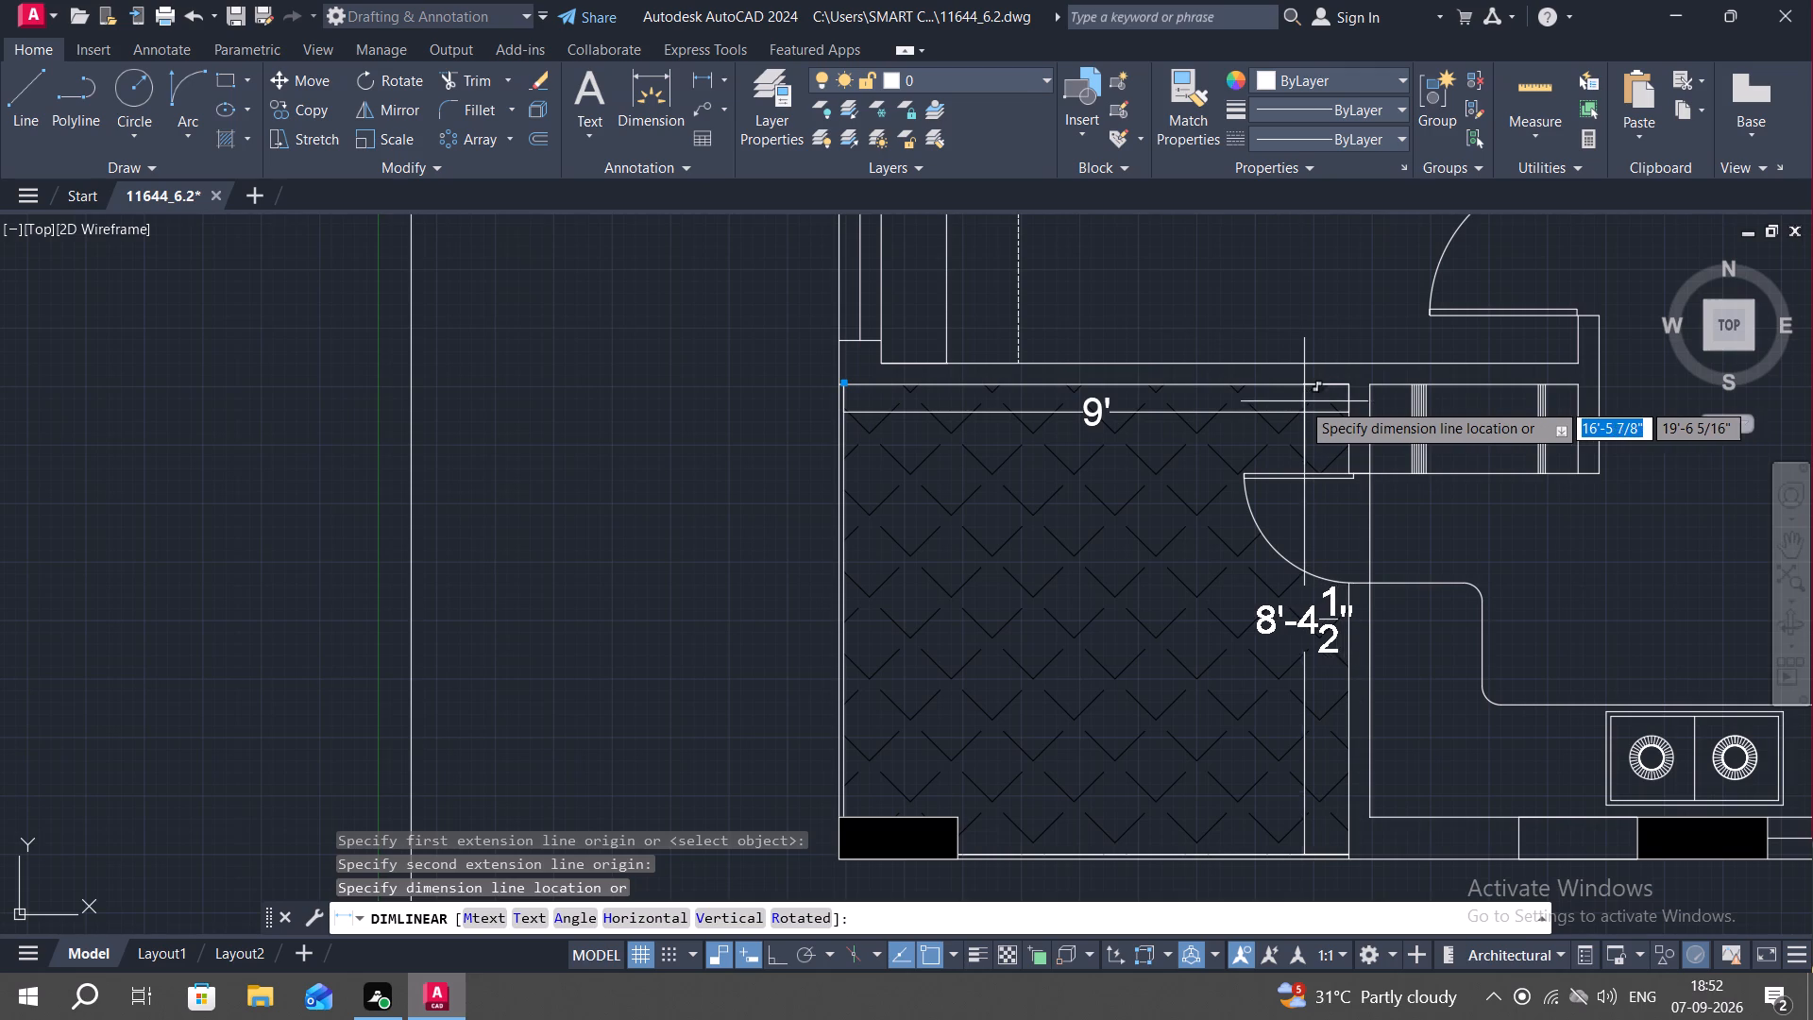
{"action": "left_click", "coordinate": [1284, 402]}
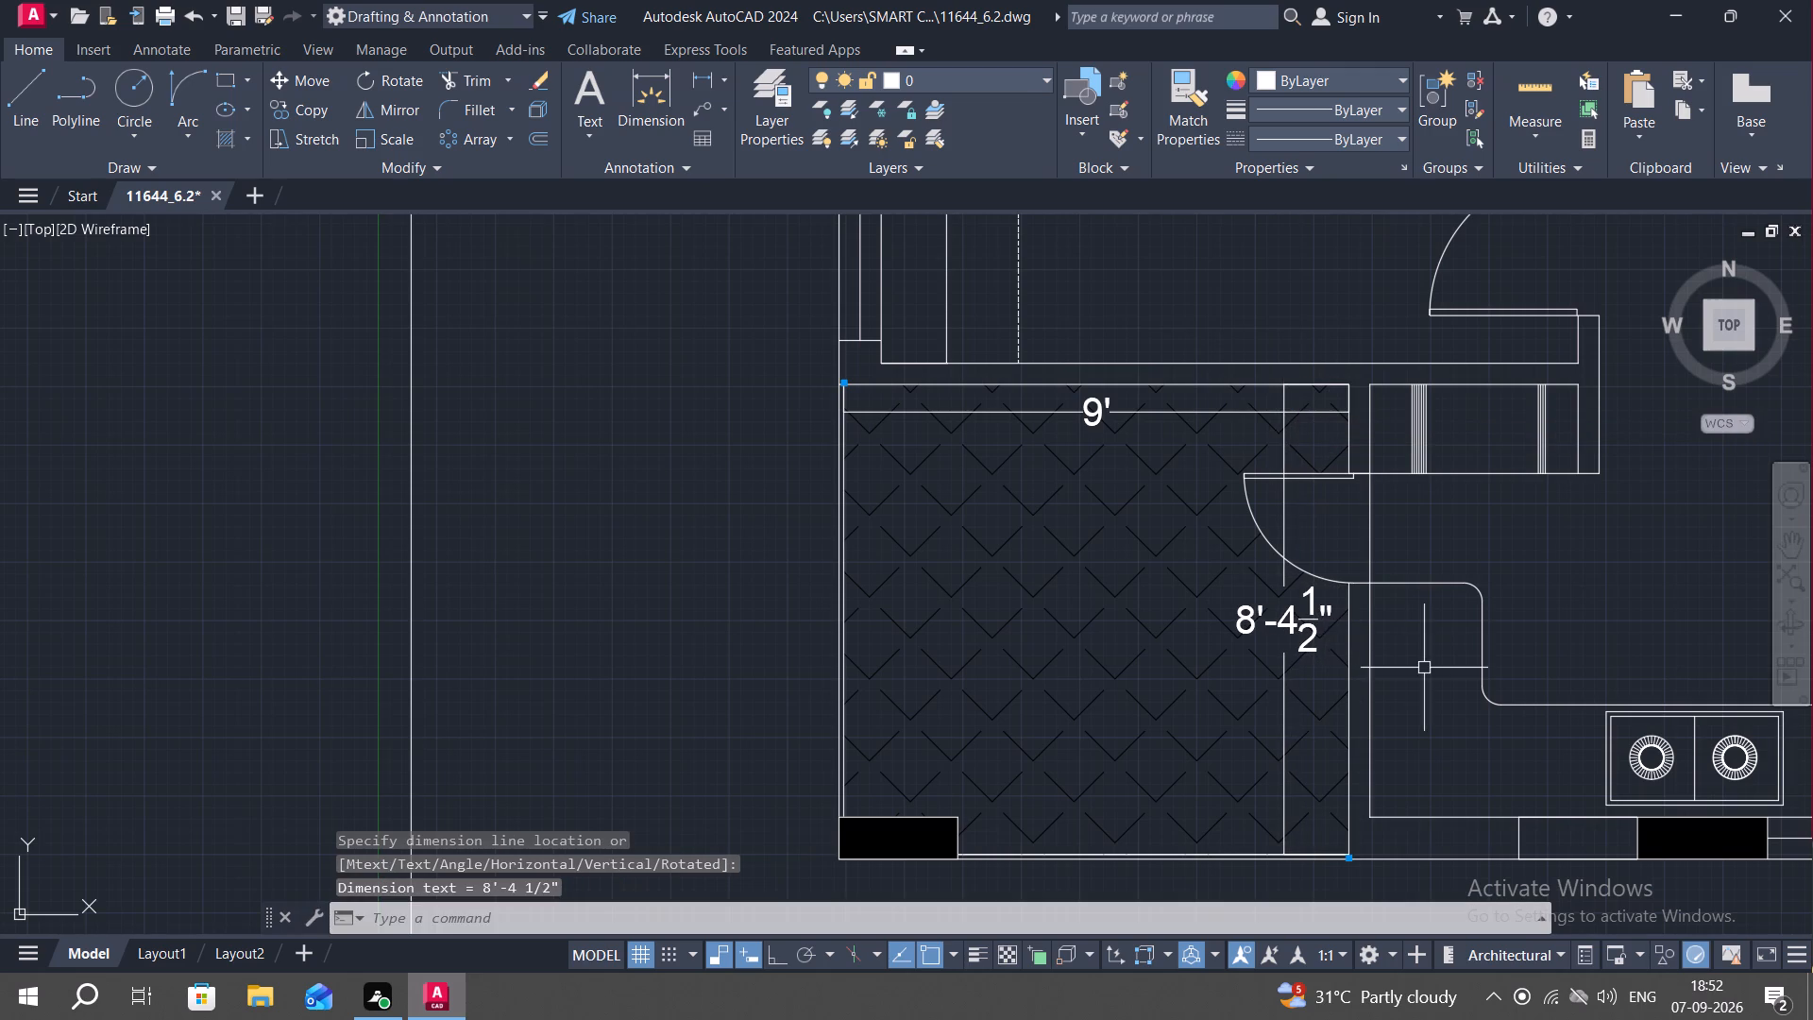
Add a horizontal linear dimension for the kitchen's inside width, placed just above the stove and sink.
{"action": "middle_click_drag", "start_coordinate": [1417, 665], "coordinate": [950, 494]}
{"action": "key", "text": "space"}
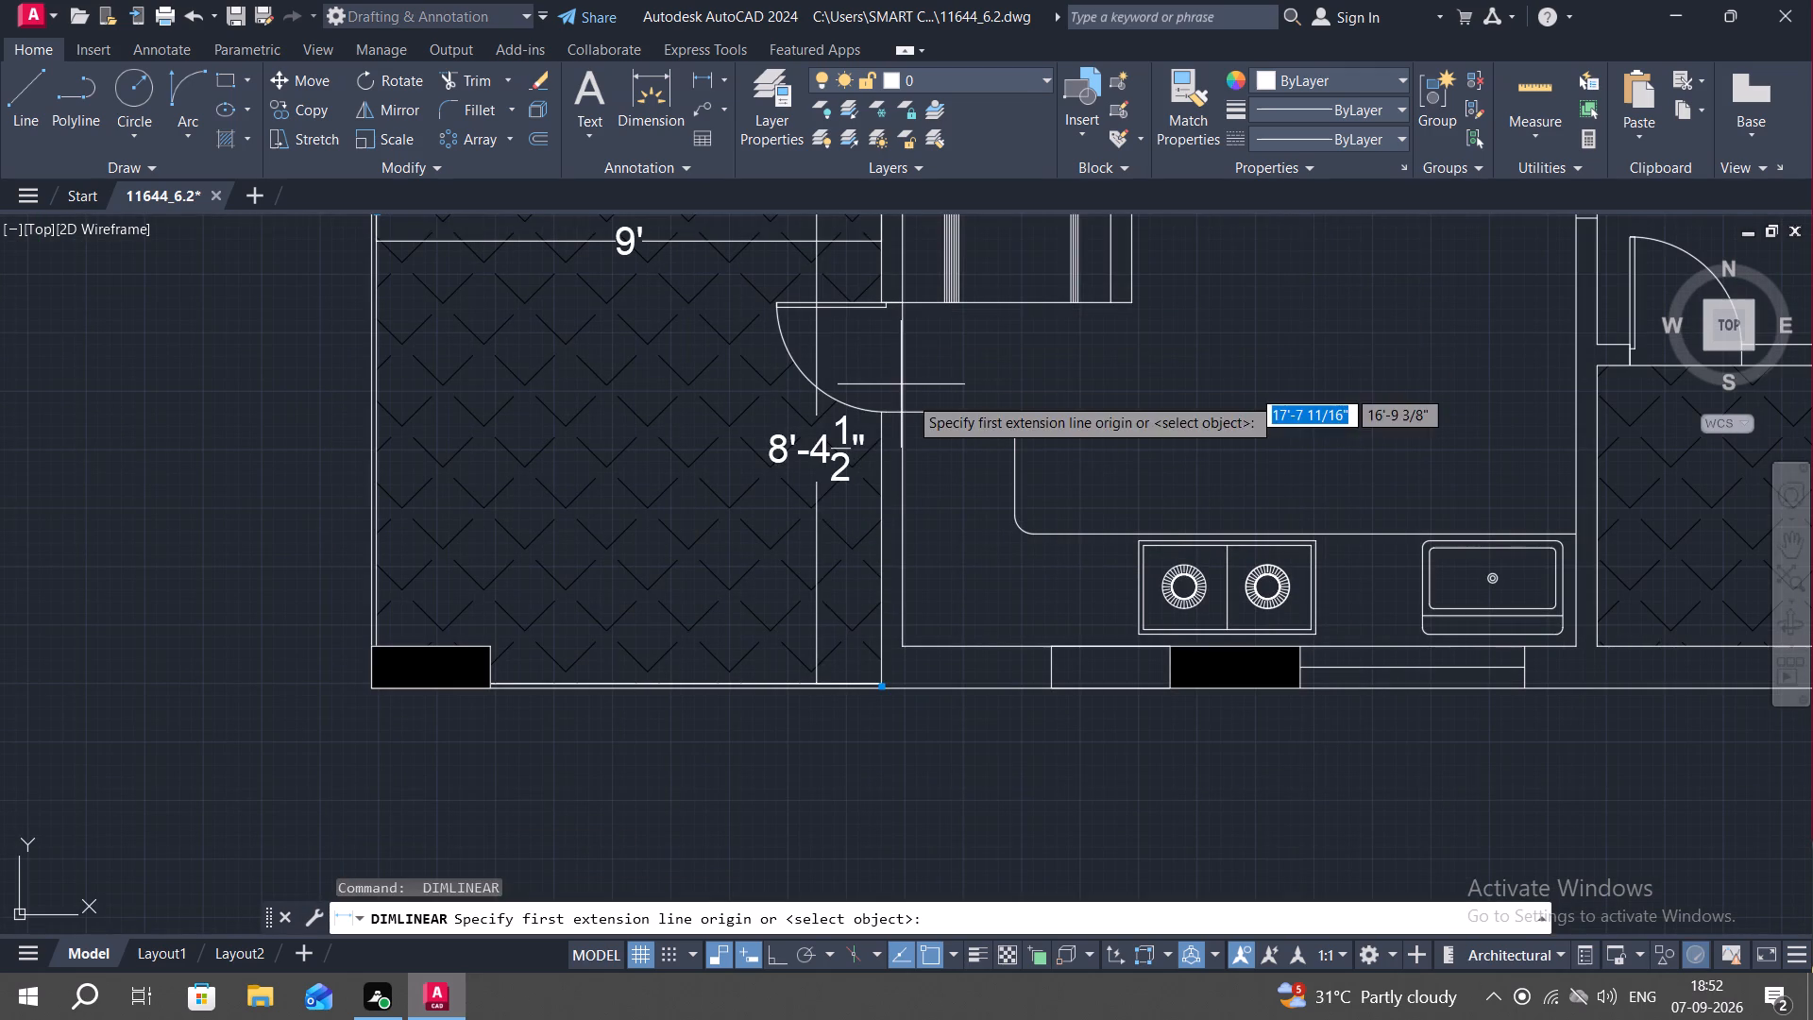
{"action": "left_click", "coordinate": [905, 645]}
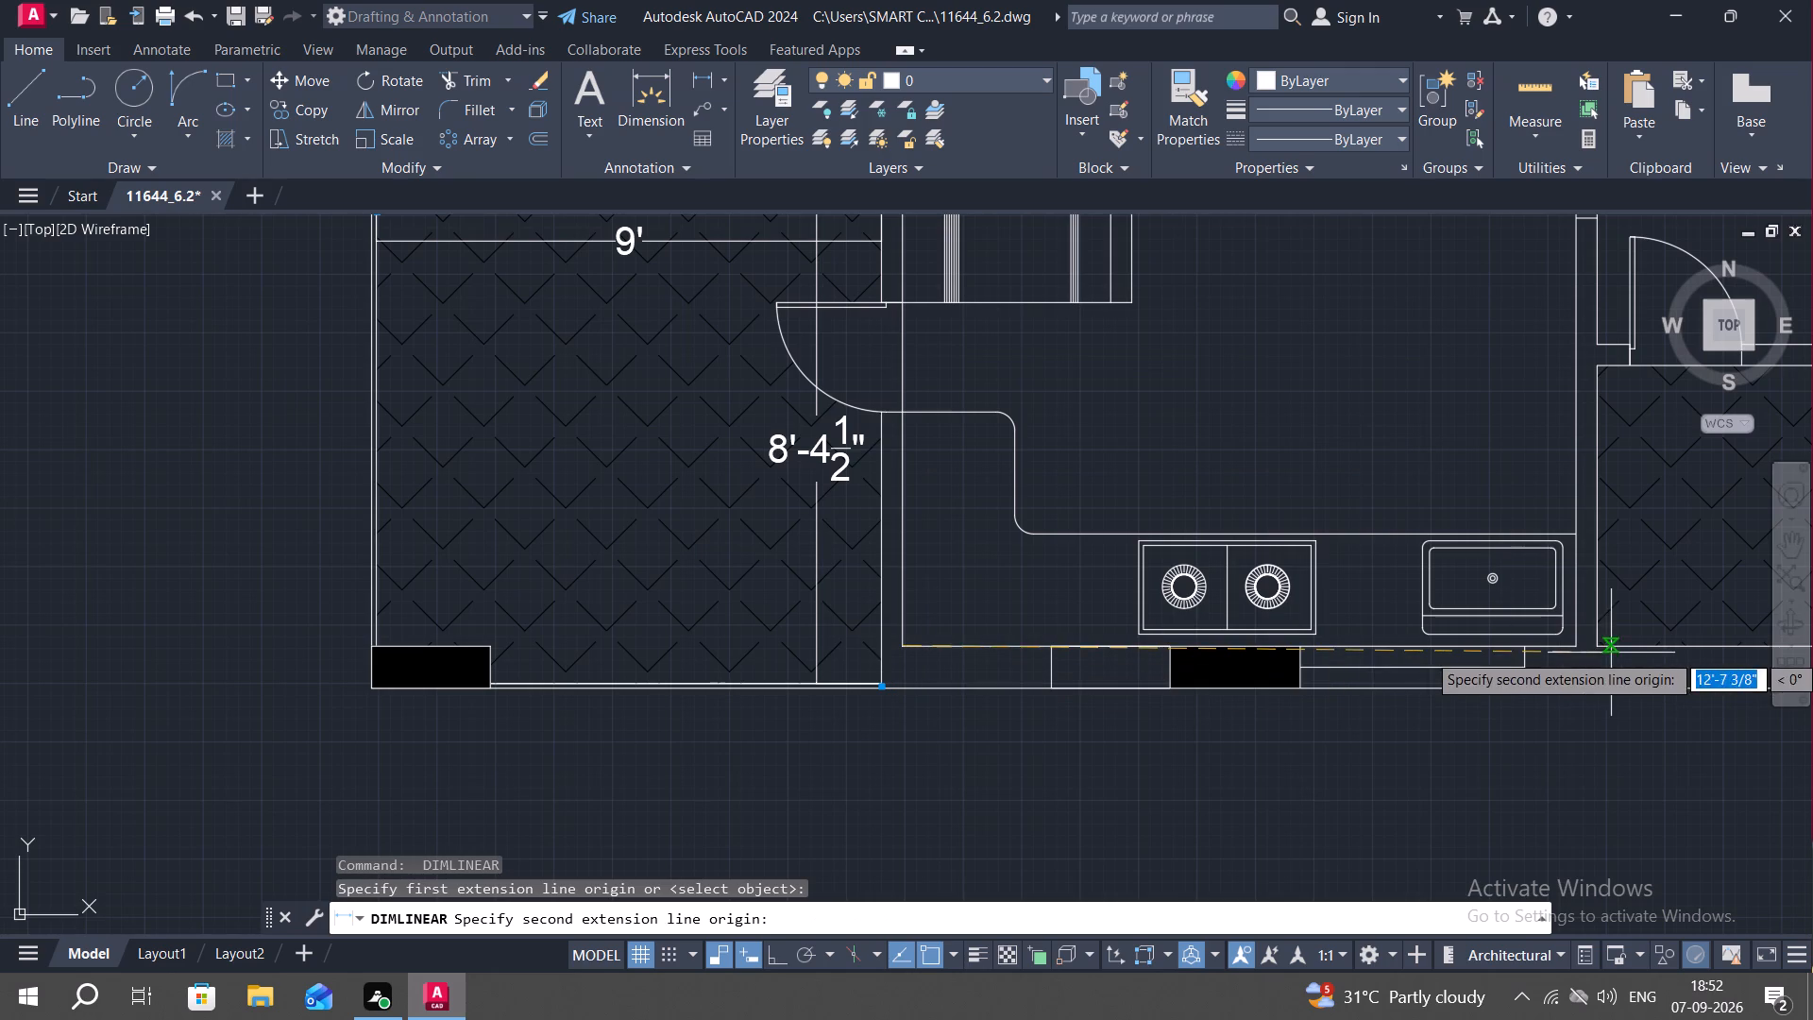
{"action": "left_click", "coordinate": [1577, 651]}
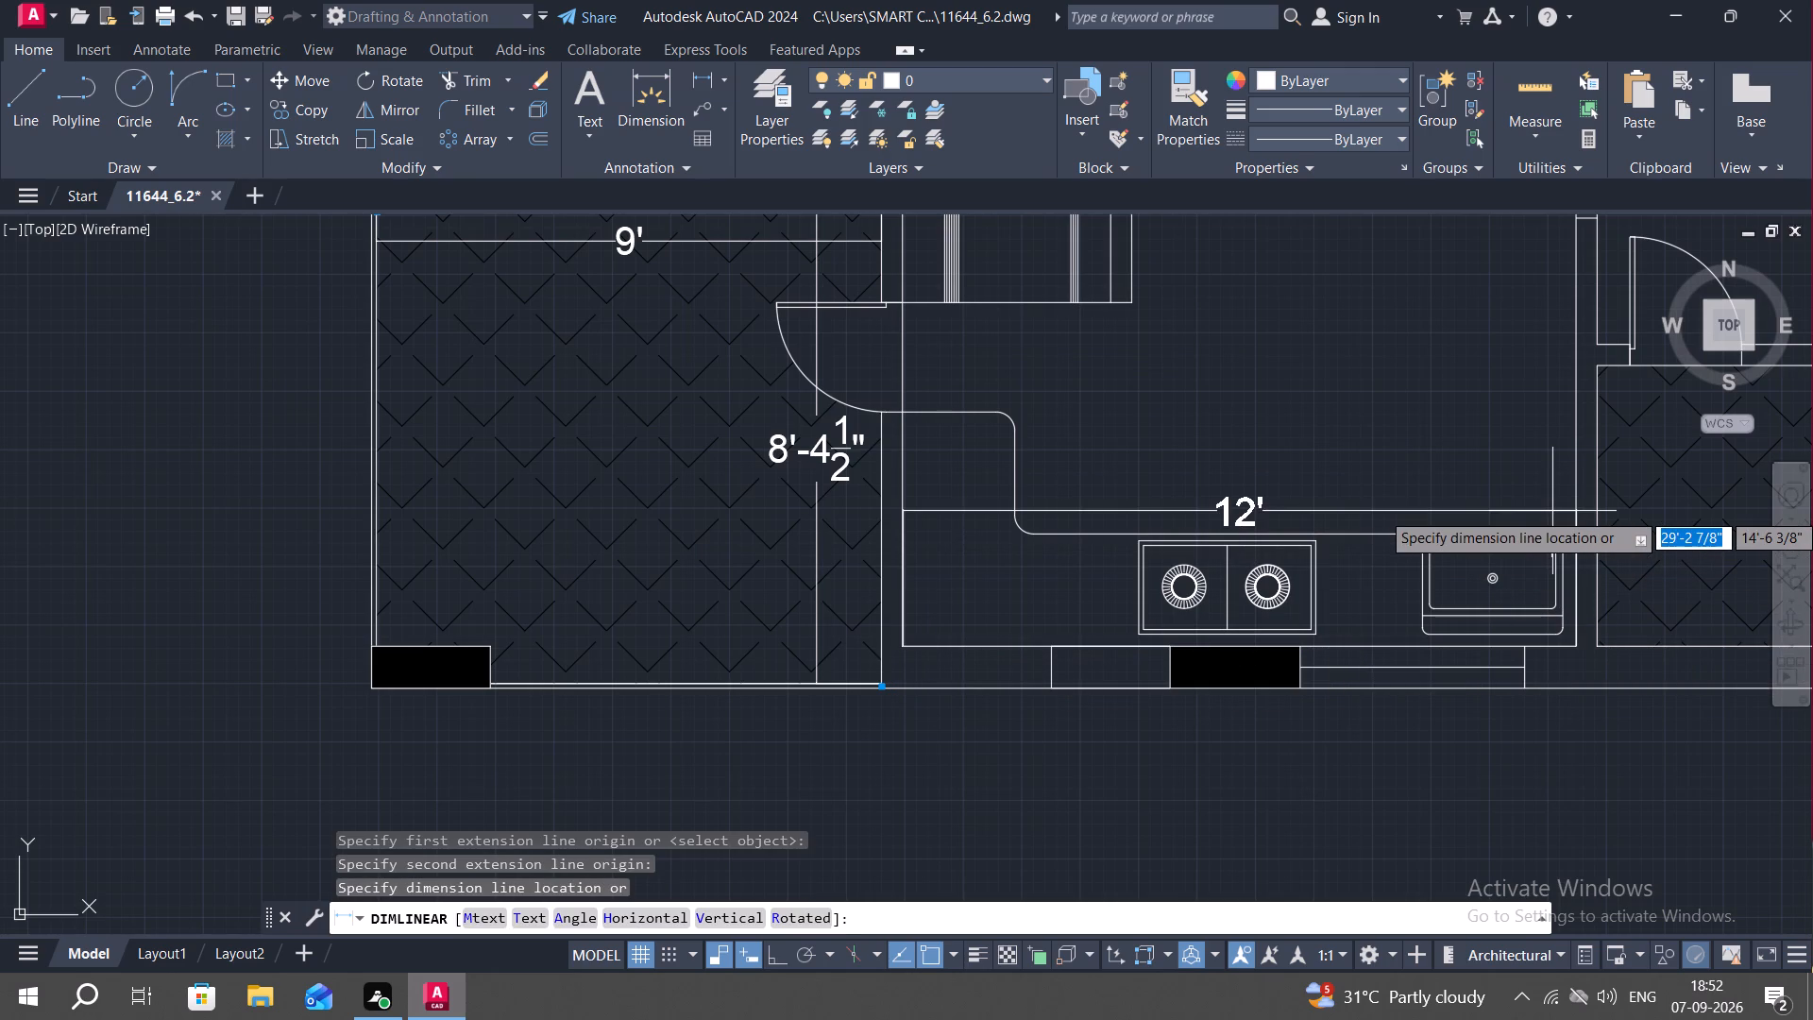
{"action": "left_click", "coordinate": [1552, 511]}
Add a vertical linear dimension for the kitchen's inside length, placed along the side wall through the sink.
{"action": "scroll", "coordinate": [1437, 455], "scroll_direction": "down", "scroll_amount": 1}
{"action": "middle_click_drag", "start_coordinate": [1375, 429], "coordinate": [1370, 438]}
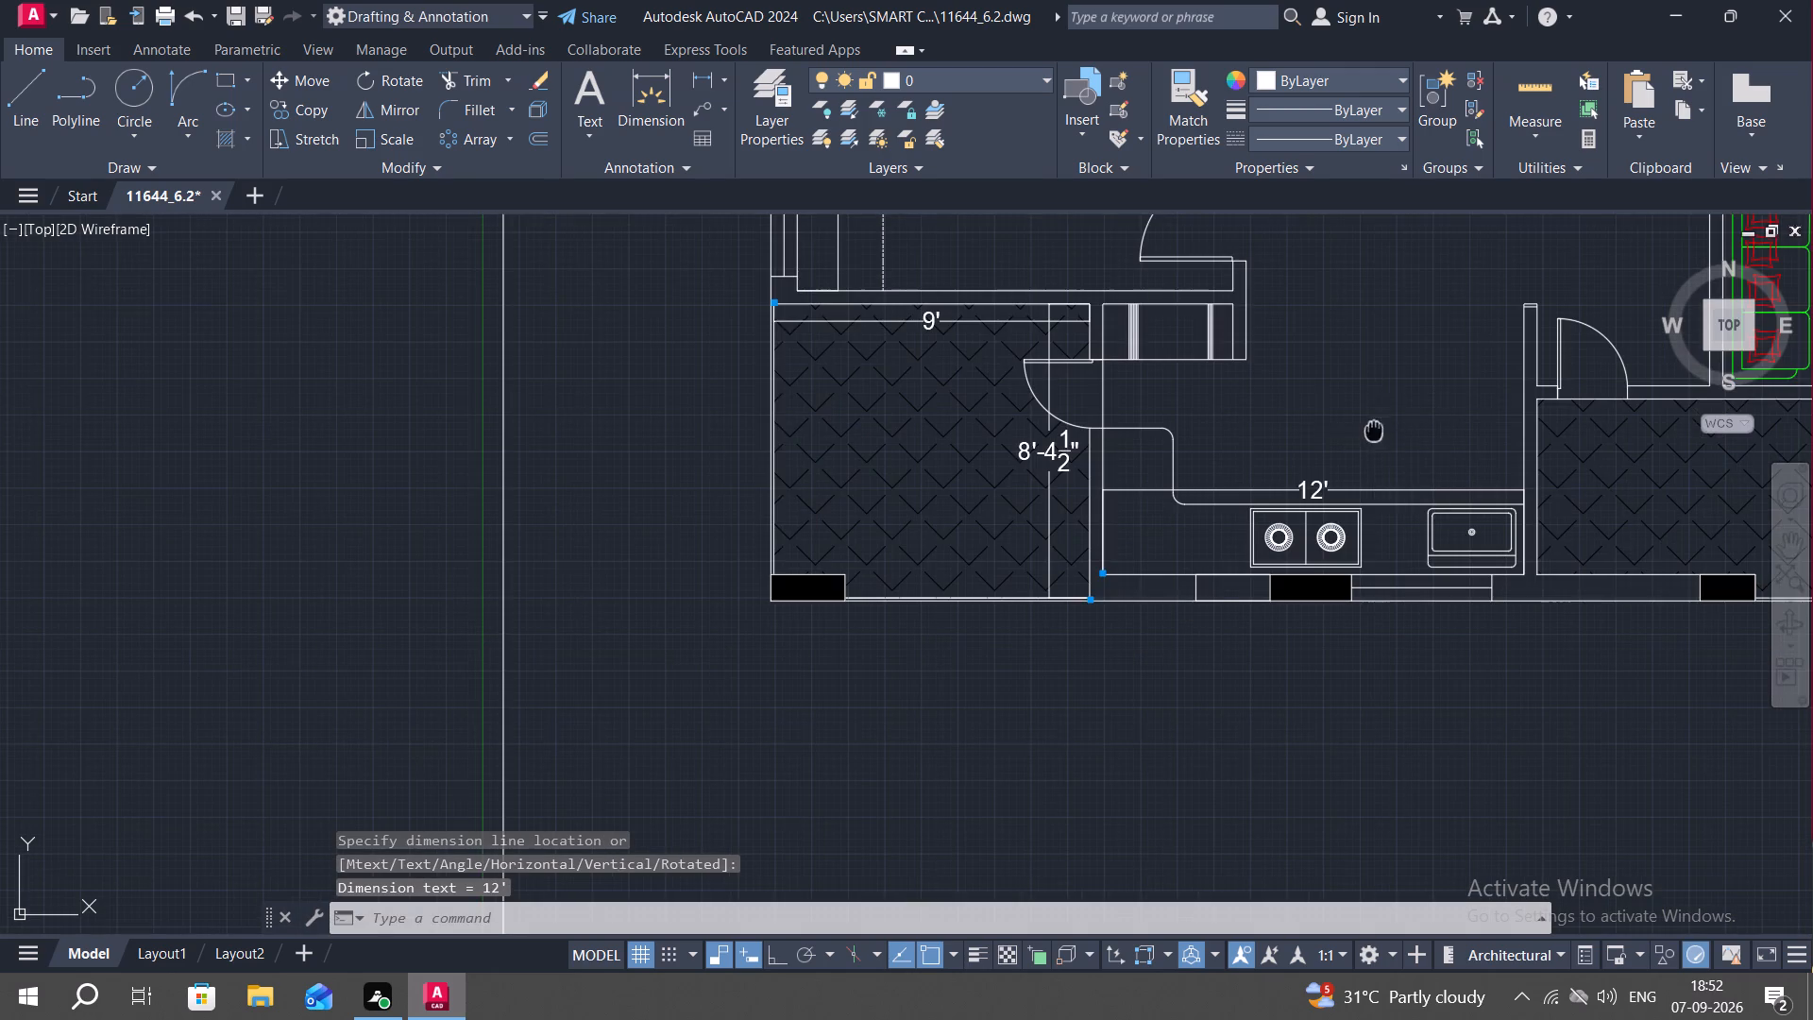
{"action": "middle_click_drag", "start_coordinate": [1370, 438], "coordinate": [1344, 478]}
{"action": "scroll", "coordinate": [1483, 367], "scroll_direction": "up", "scroll_amount": 2}
{"action": "key", "text": "space"}
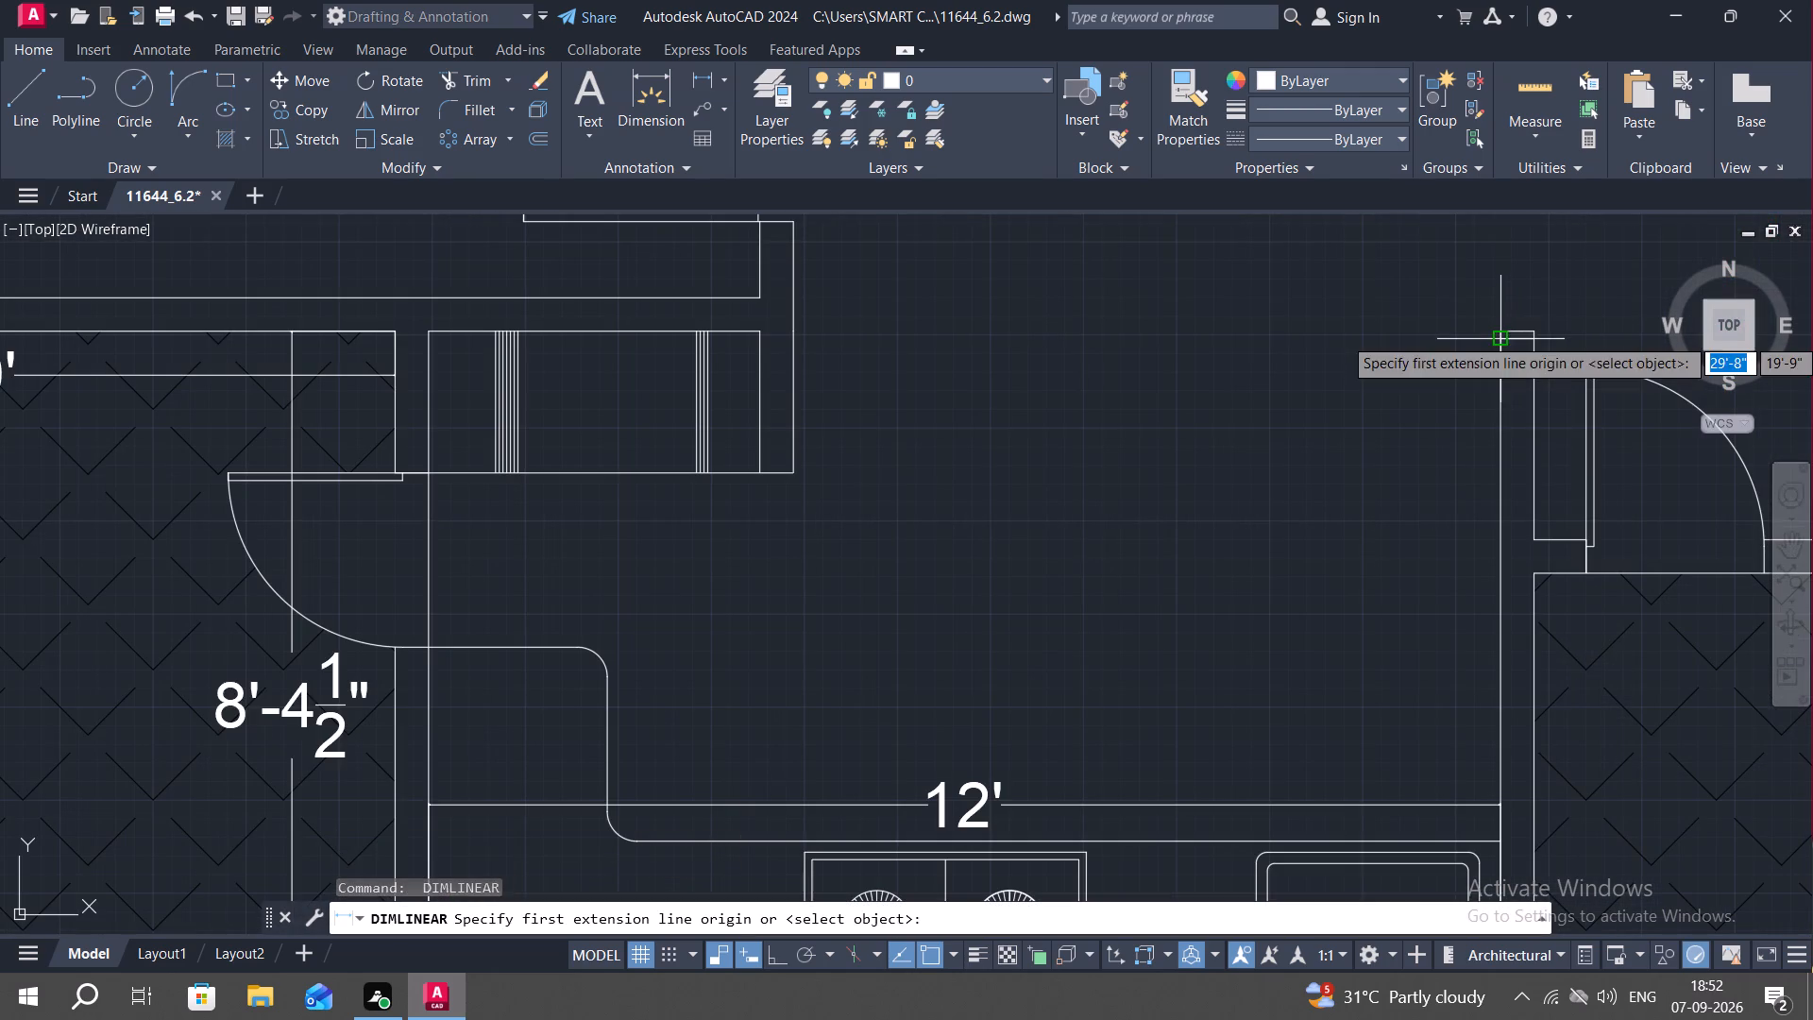
{"action": "left_click", "coordinate": [1501, 336]}
{"action": "middle_click_drag", "start_coordinate": [1487, 588], "coordinate": [1487, 357]}
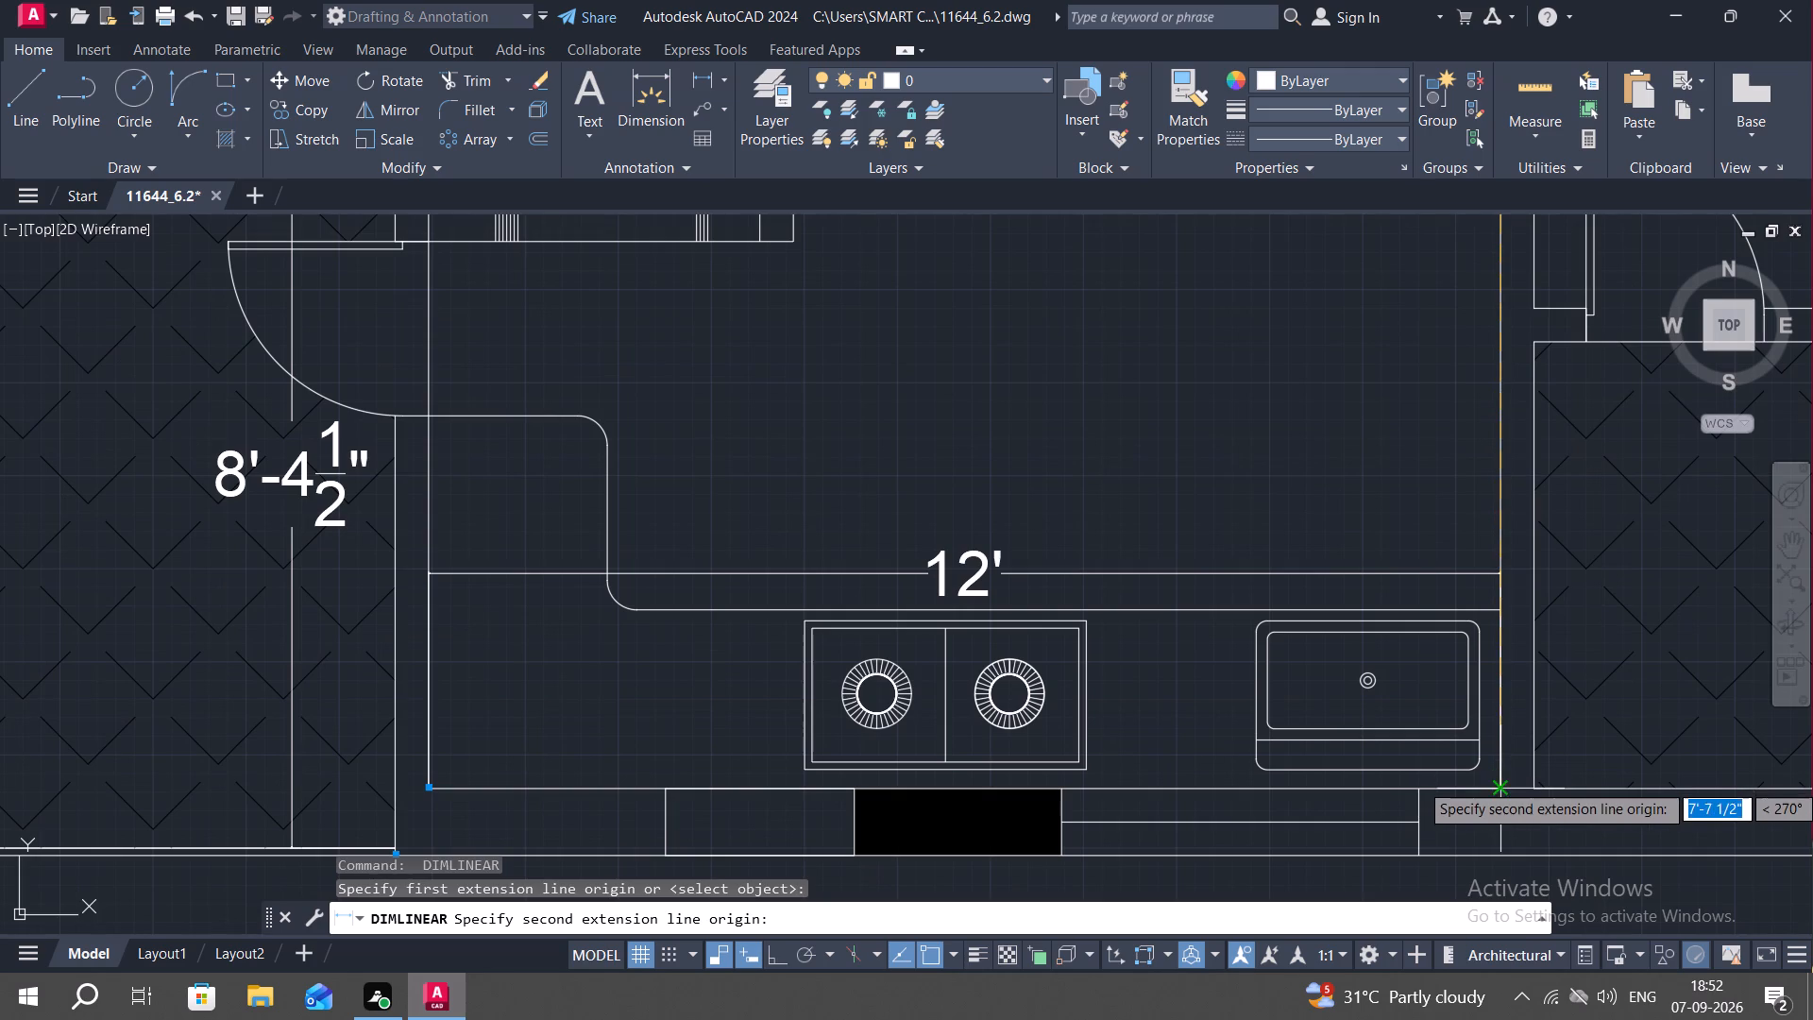
{"action": "left_click", "coordinate": [1499, 788]}
{"action": "left_click", "coordinate": [1449, 779]}
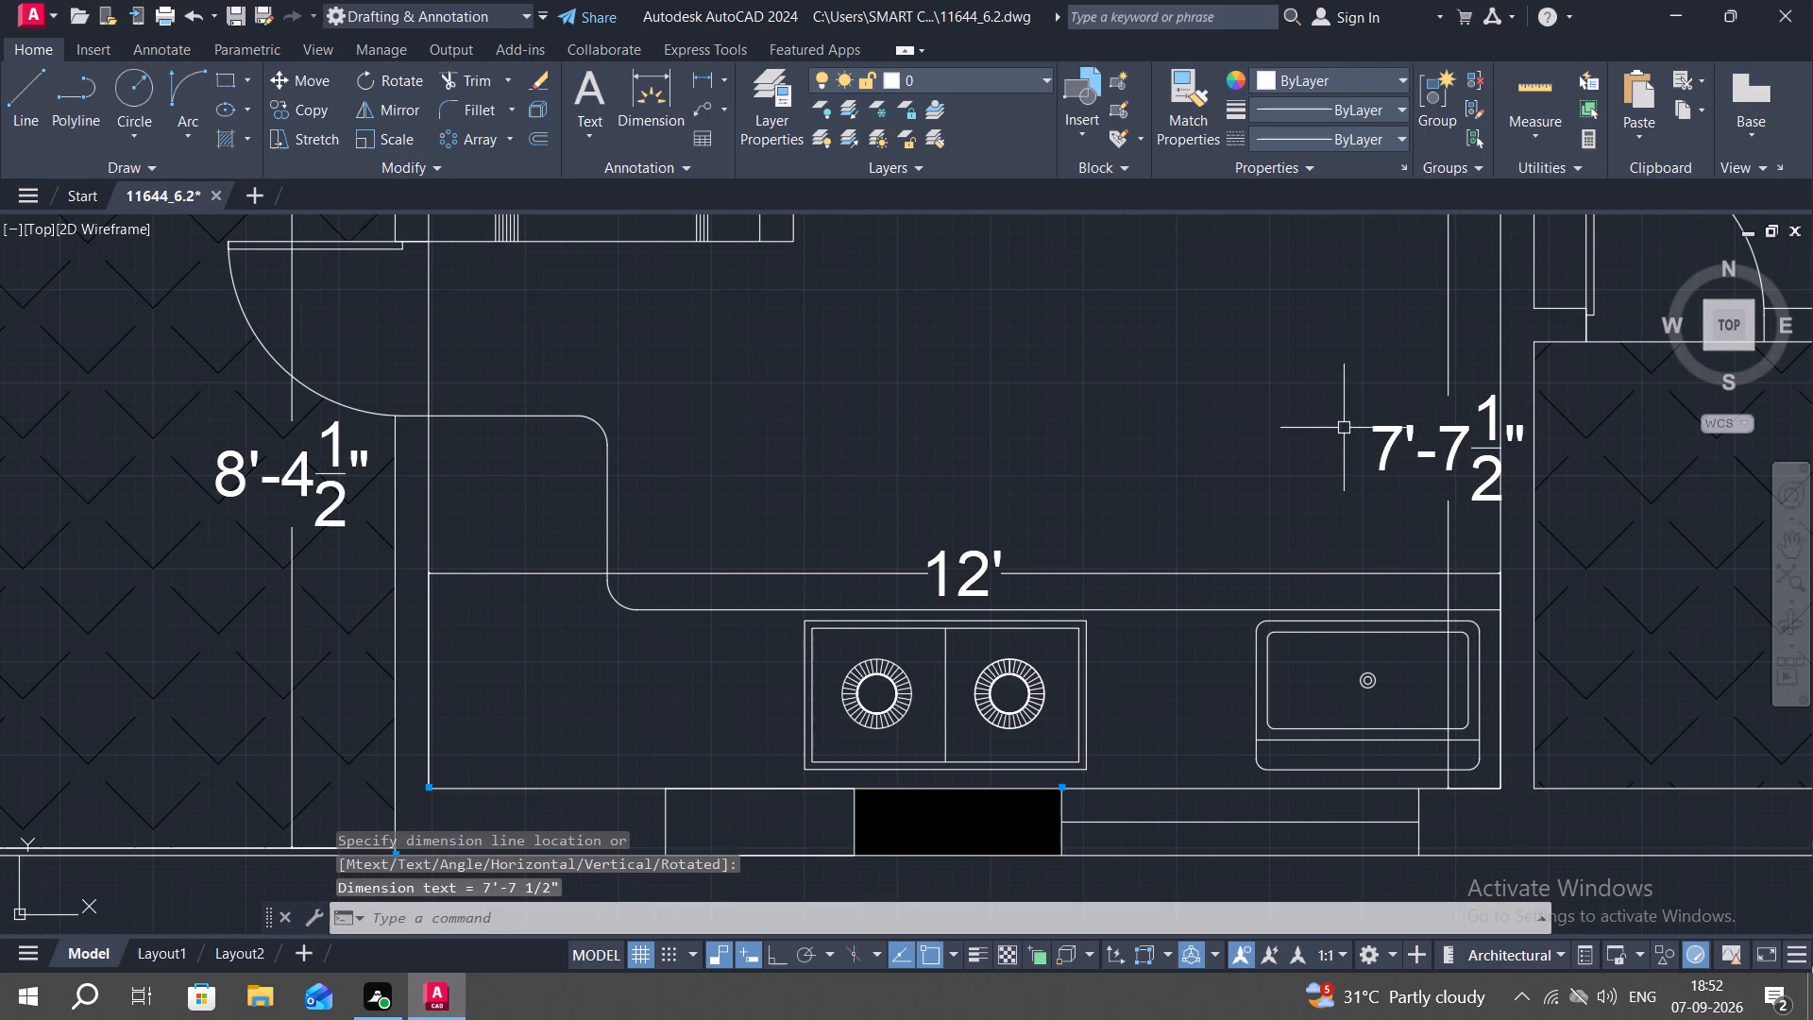
Trim the excess cap line and the two short stubs at the free top end of the wall beside the kitchen.
{"action": "middle_click_drag", "start_coordinate": [1344, 421], "coordinate": [1166, 452]}
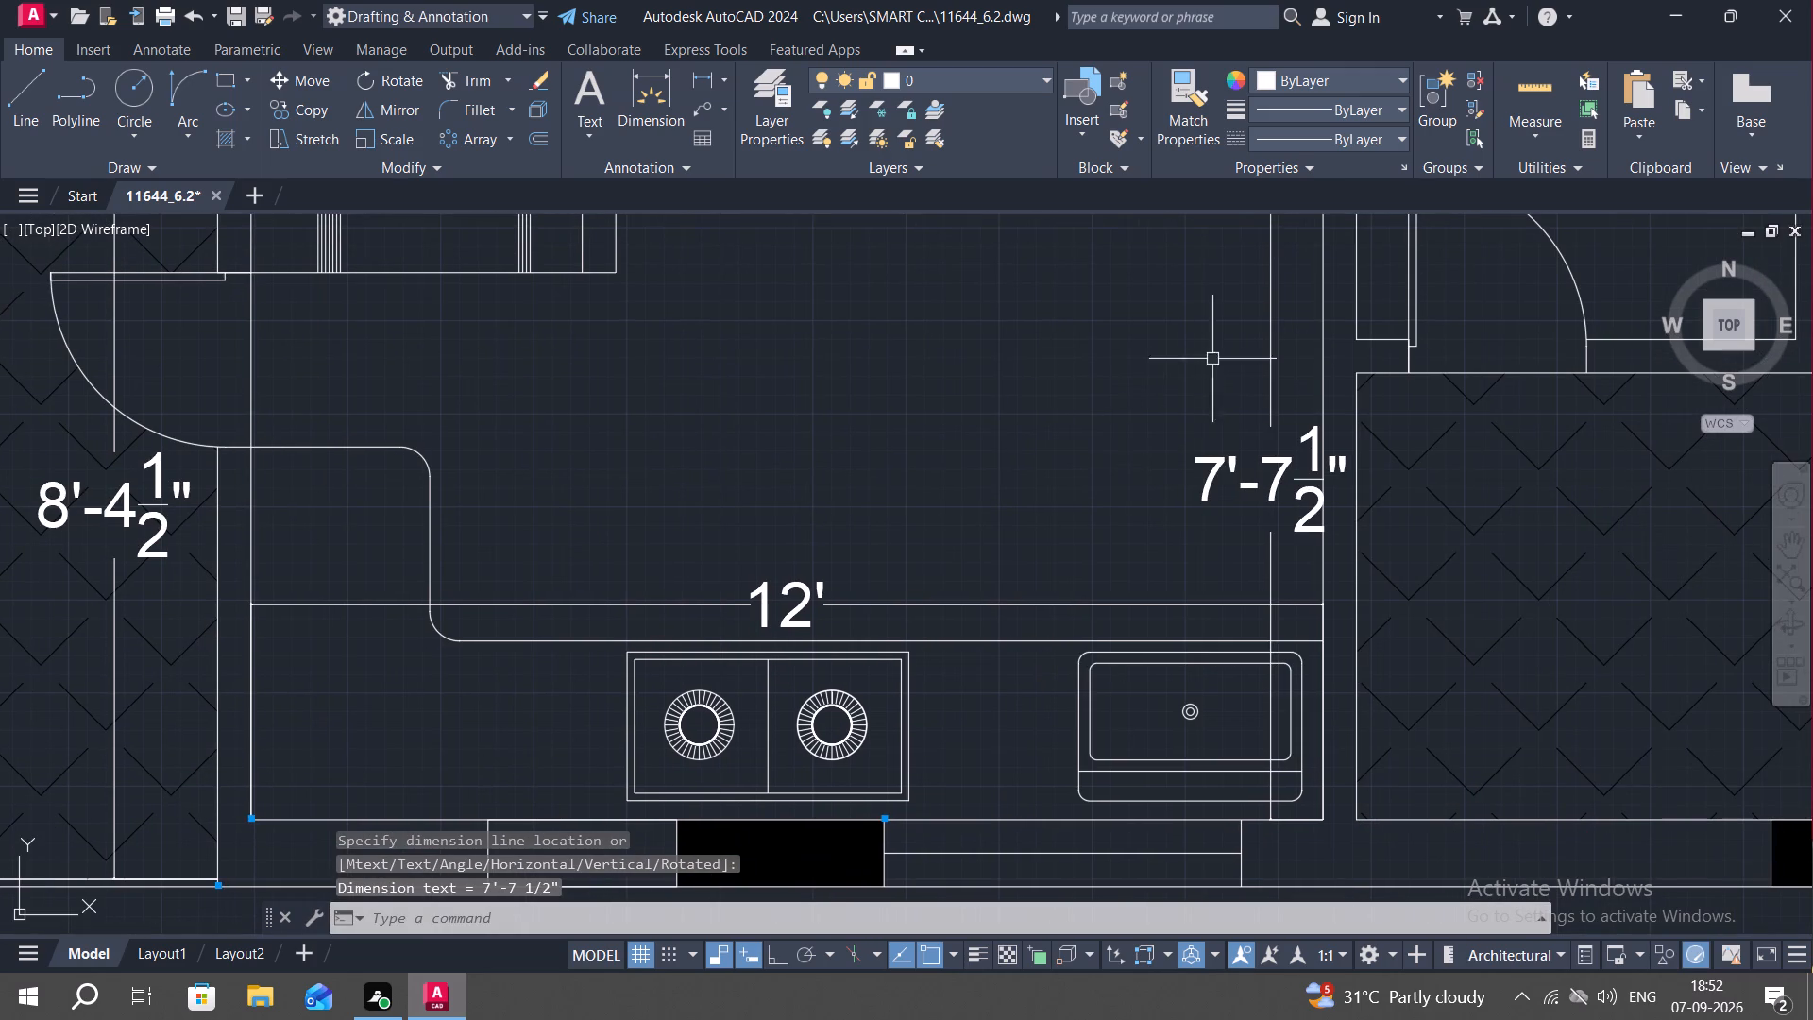
{"action": "middle_click_drag", "start_coordinate": [1279, 325], "coordinate": [980, 573]}
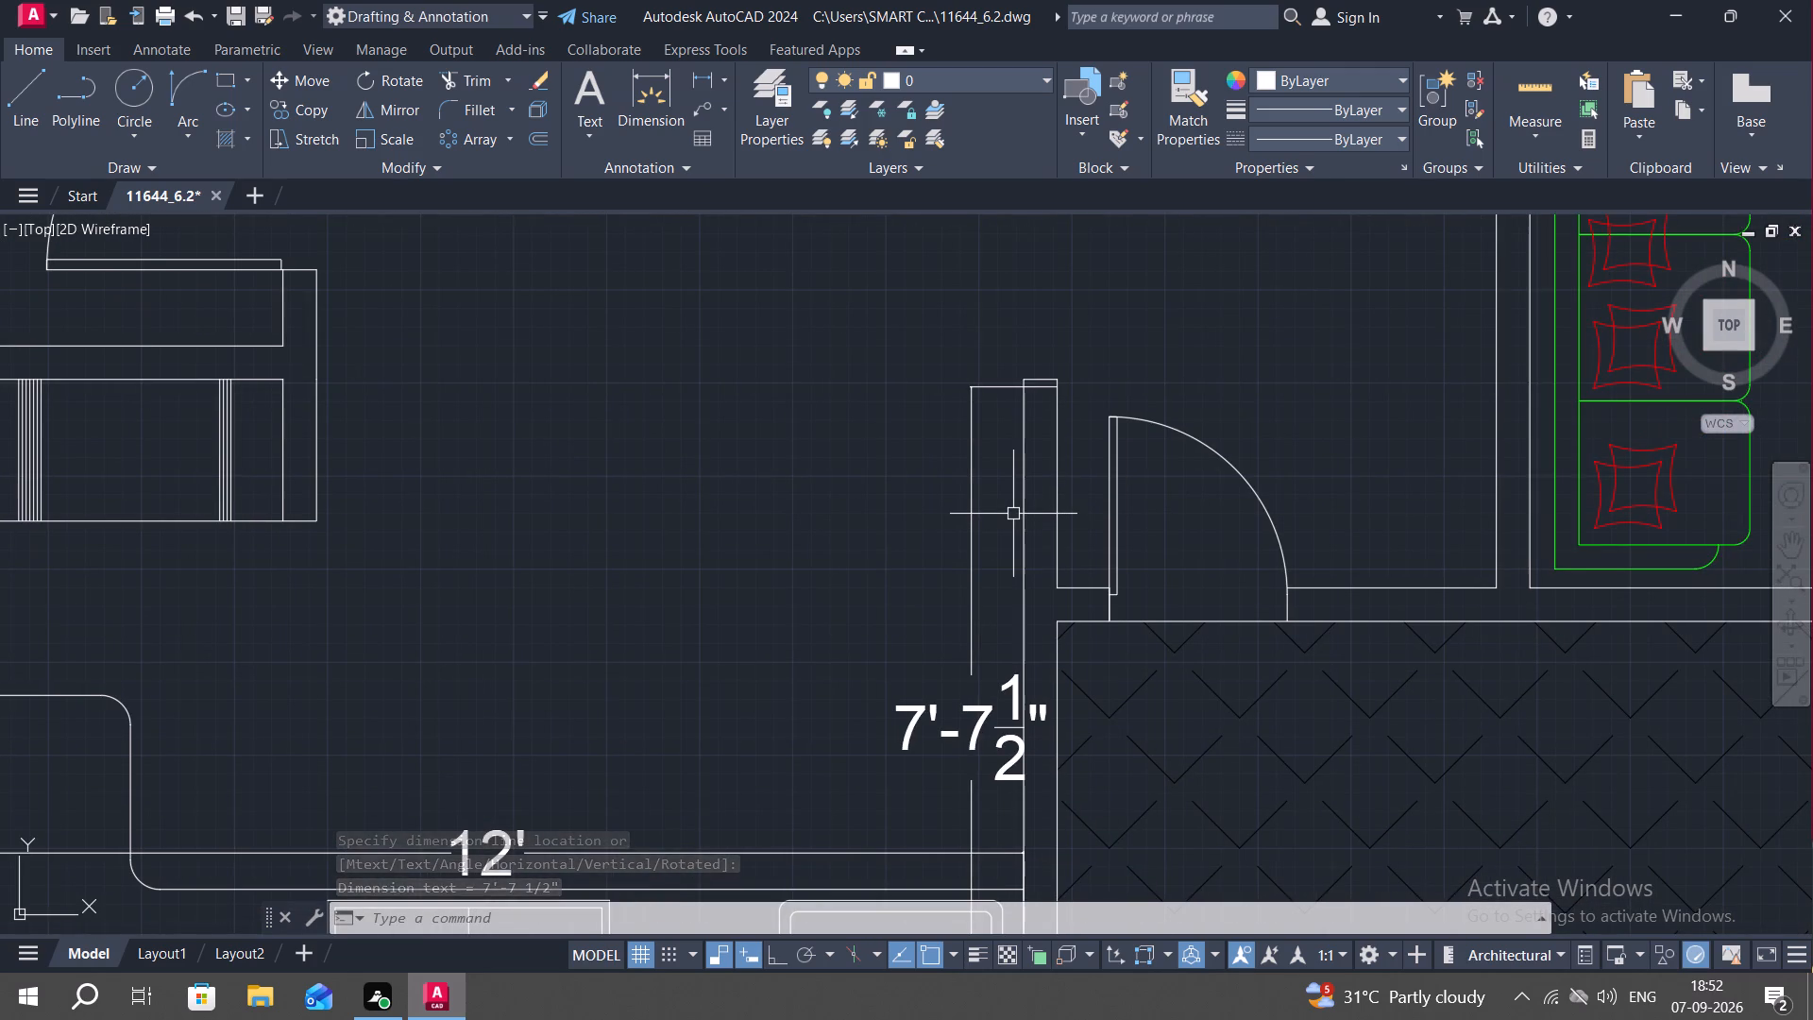
{"action": "type", "text": "TR"}
{"action": "key", "text": "space"}
{"action": "left_click", "coordinate": [1045, 382]}
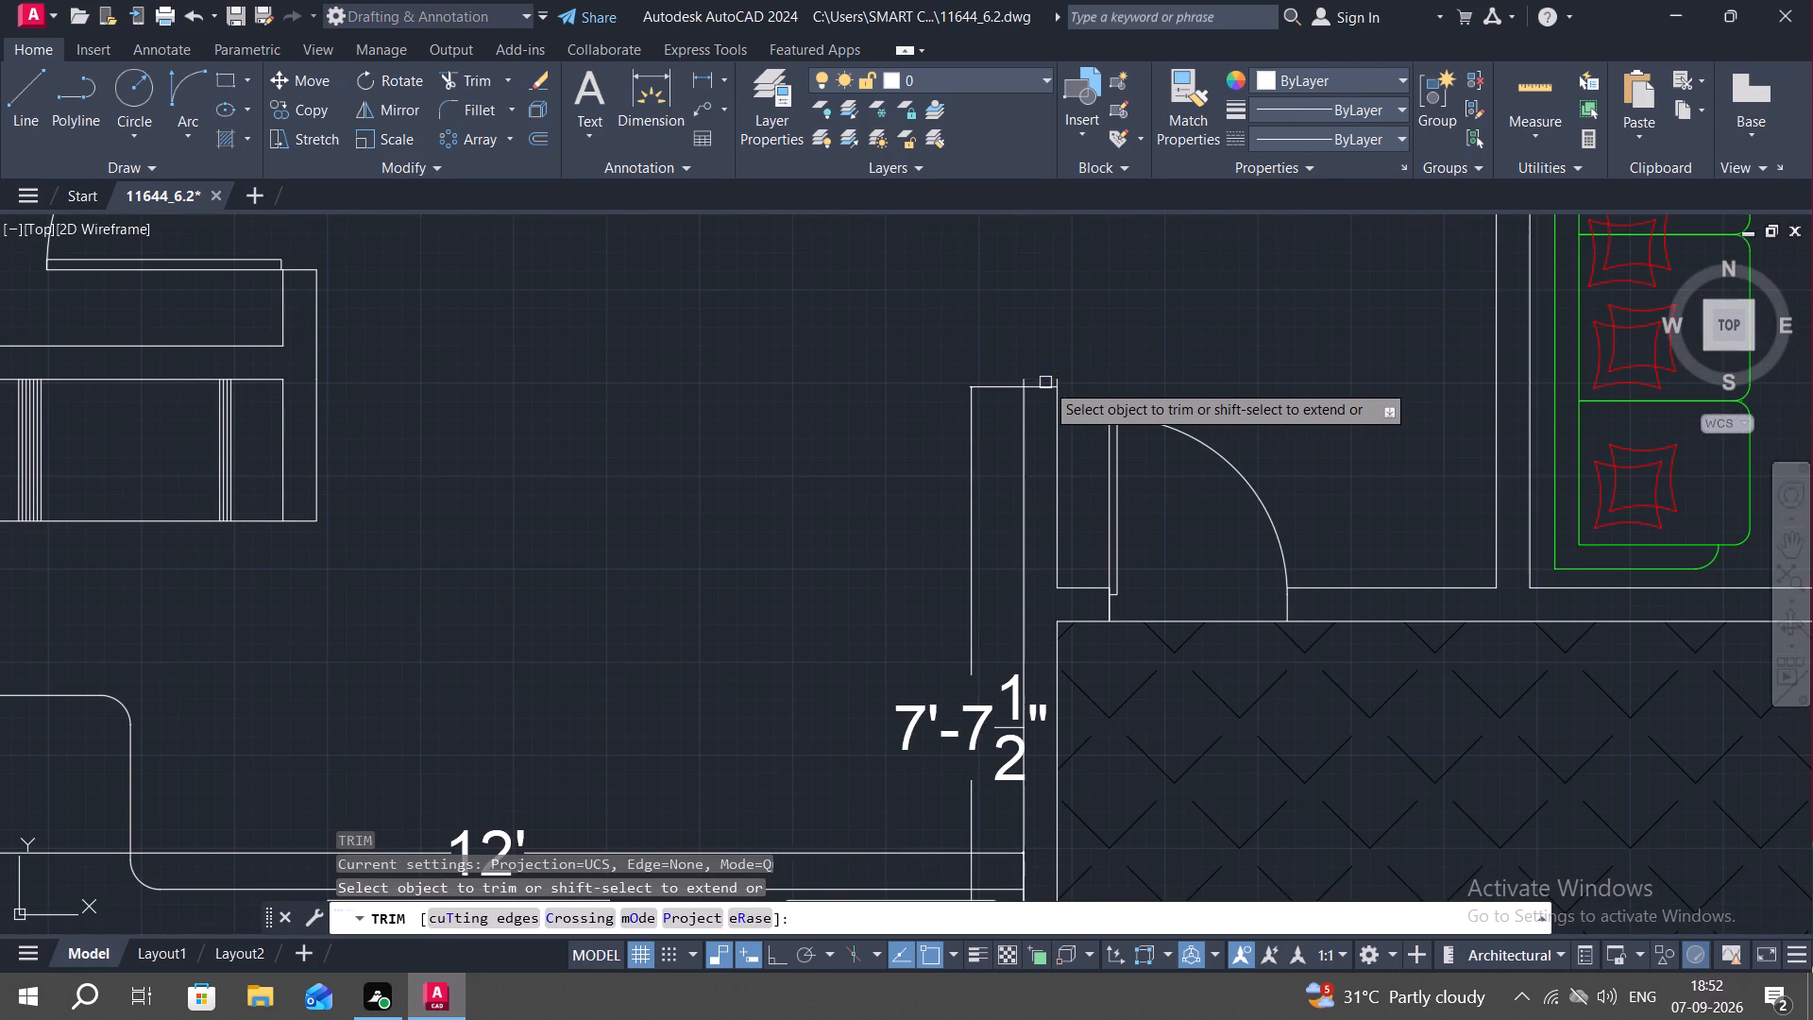
{"action": "scroll", "coordinate": [1043, 382], "scroll_direction": "up", "scroll_amount": 2}
{"action": "left_click", "coordinate": [993, 382]}
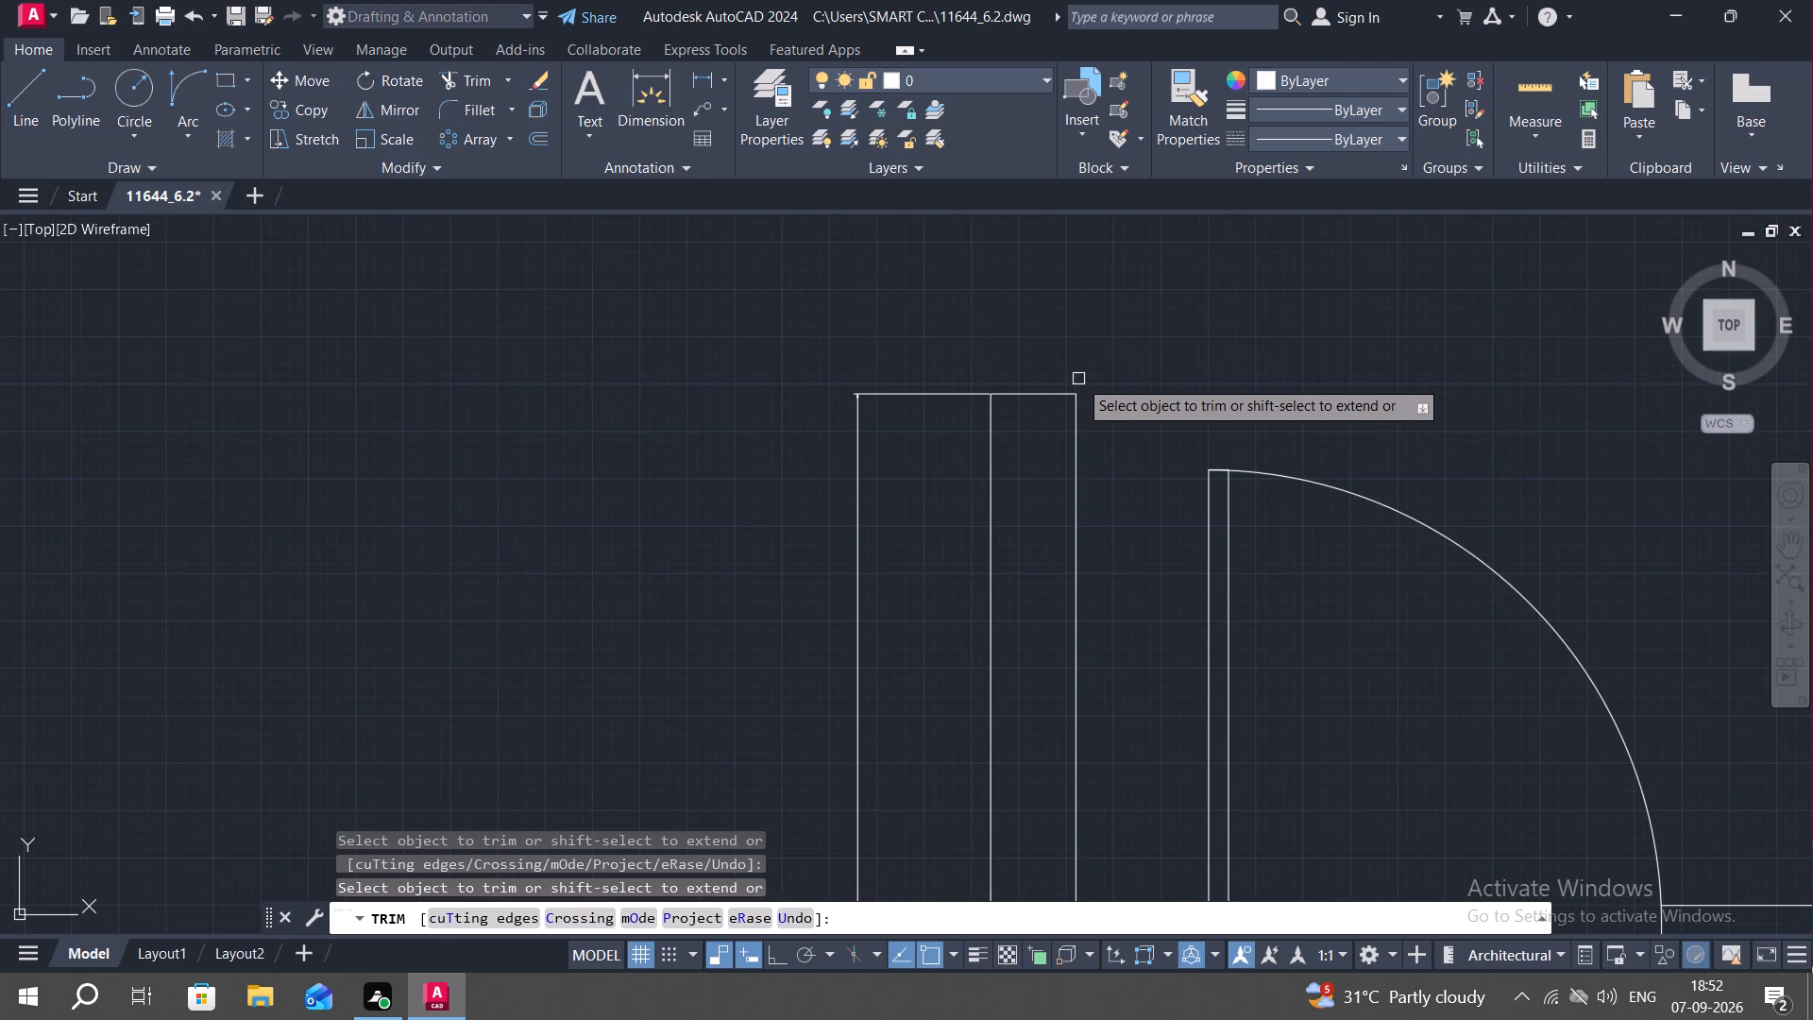
{"action": "left_click", "coordinate": [1078, 379]}
{"action": "key", "text": "Escape"}
Add a vertical linear dimension across the hatched area beside the kitchen, from the black column's inner corner to the upper wall.
{"action": "middle_click_drag", "start_coordinate": [1189, 392], "coordinate": [1157, 350]}
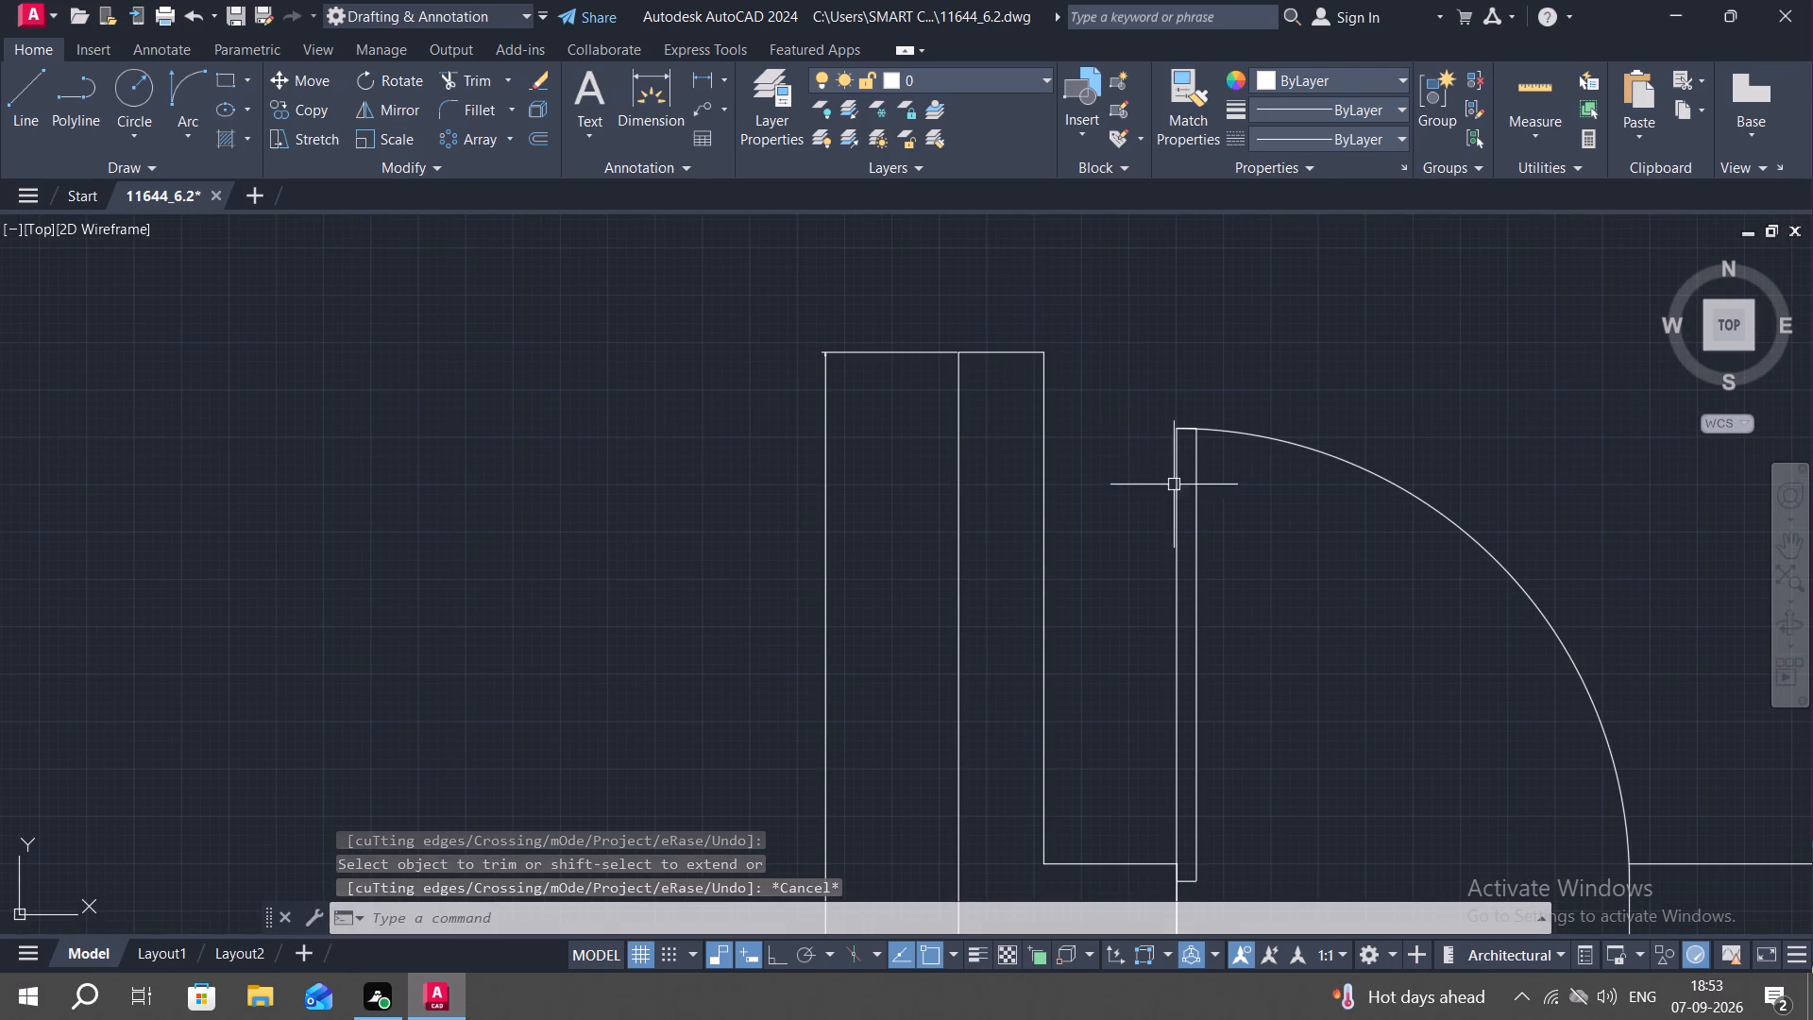
{"action": "middle_click_drag", "start_coordinate": [1279, 649], "coordinate": [1082, 312]}
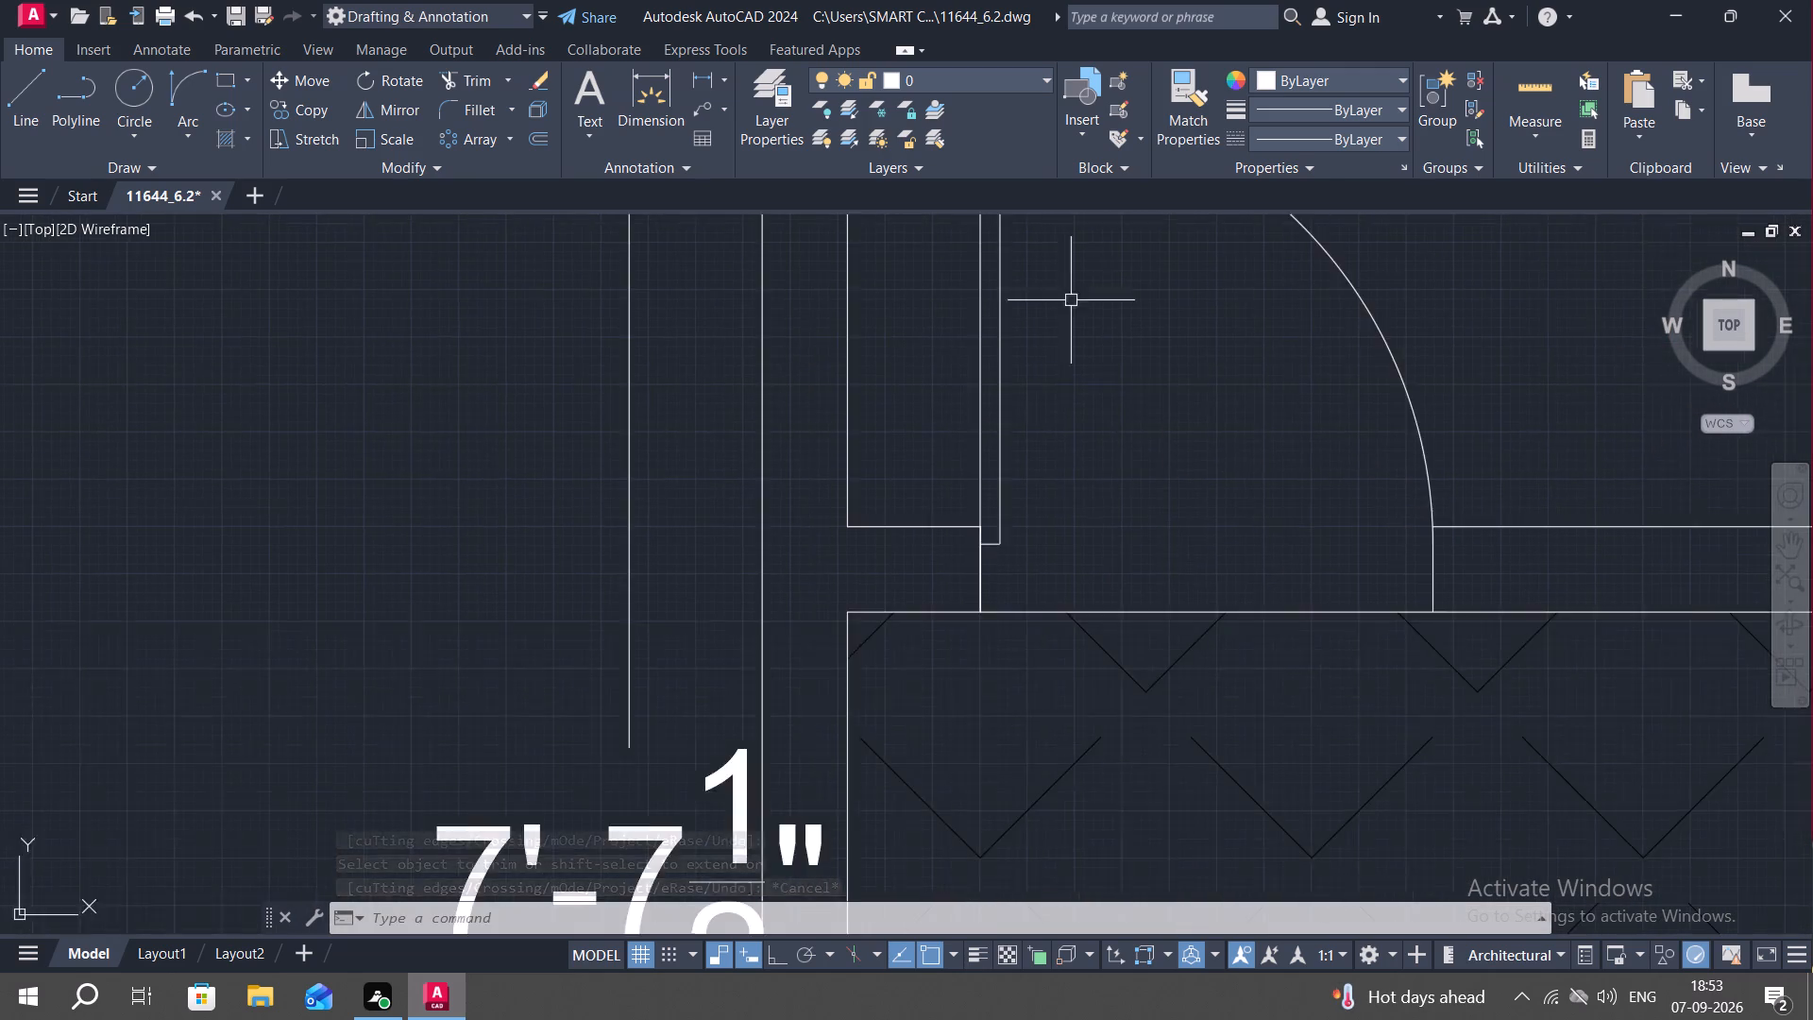
{"action": "scroll", "coordinate": [1075, 302], "scroll_direction": "down", "scroll_amount": 3}
{"action": "middle_click_drag", "start_coordinate": [1294, 628], "coordinate": [1233, 587]}
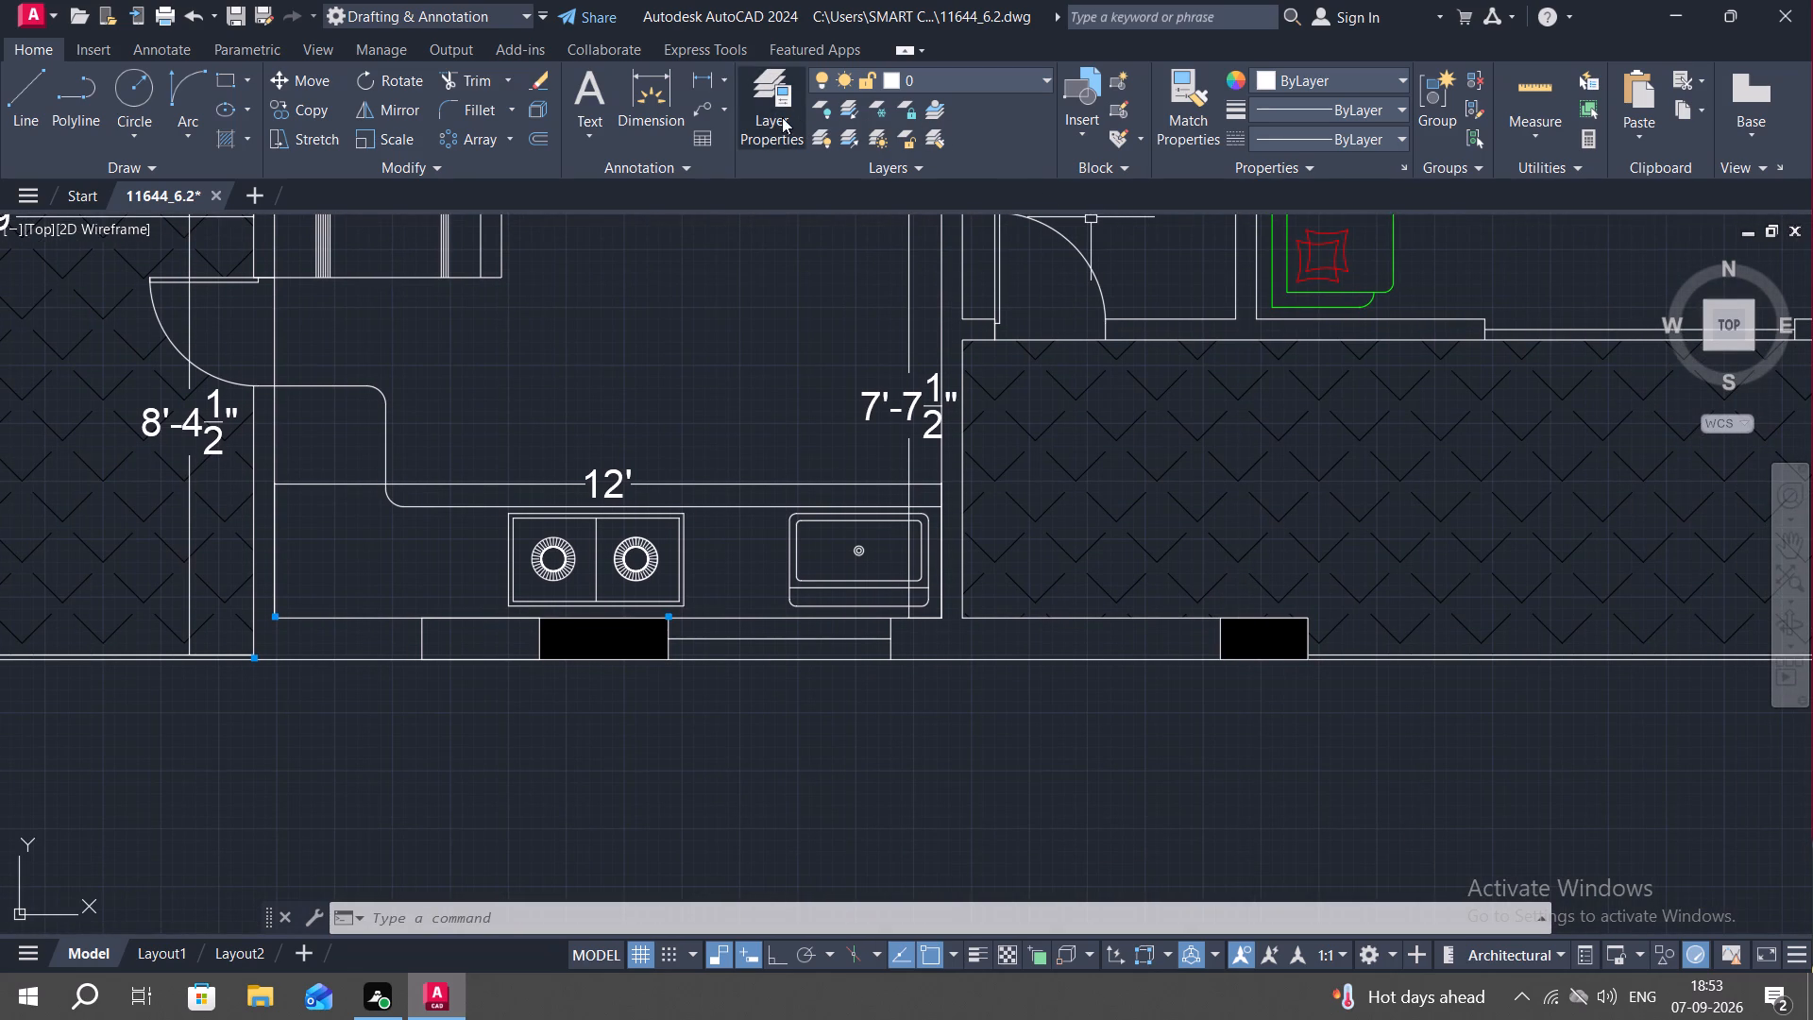
{"action": "left_click", "coordinate": [703, 74]}
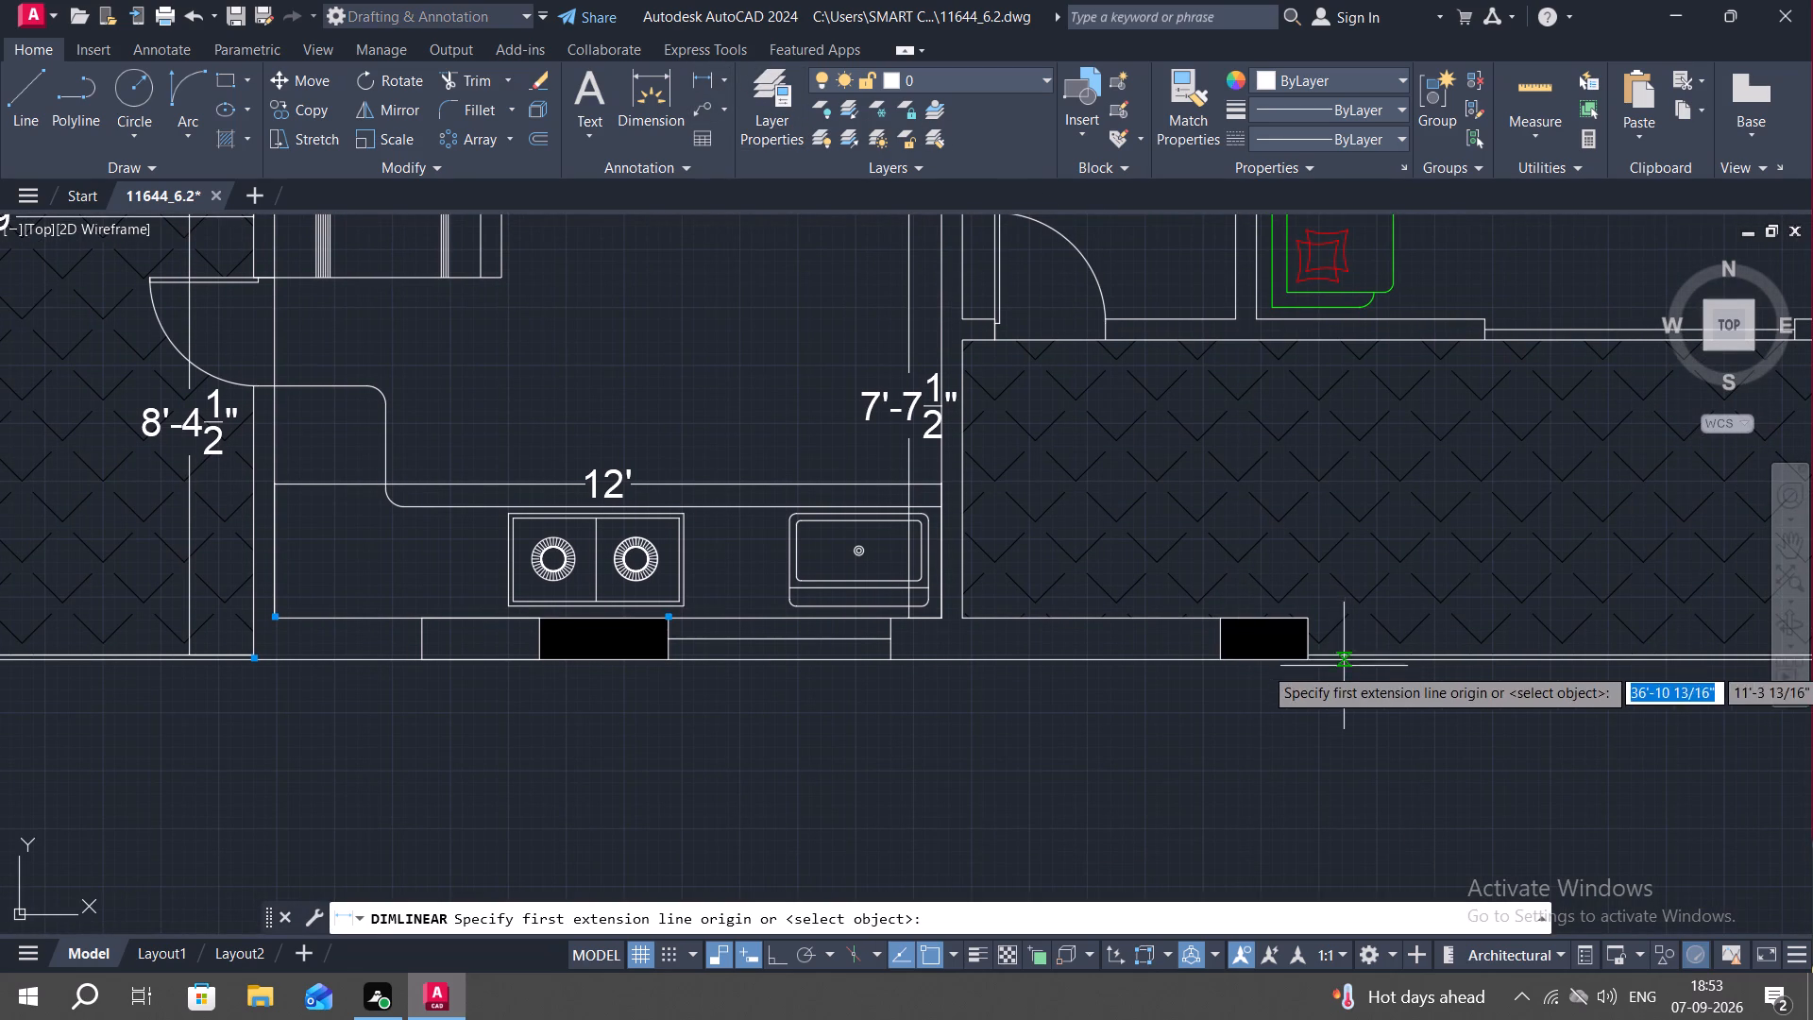
{"action": "left_click", "coordinate": [1310, 616]}
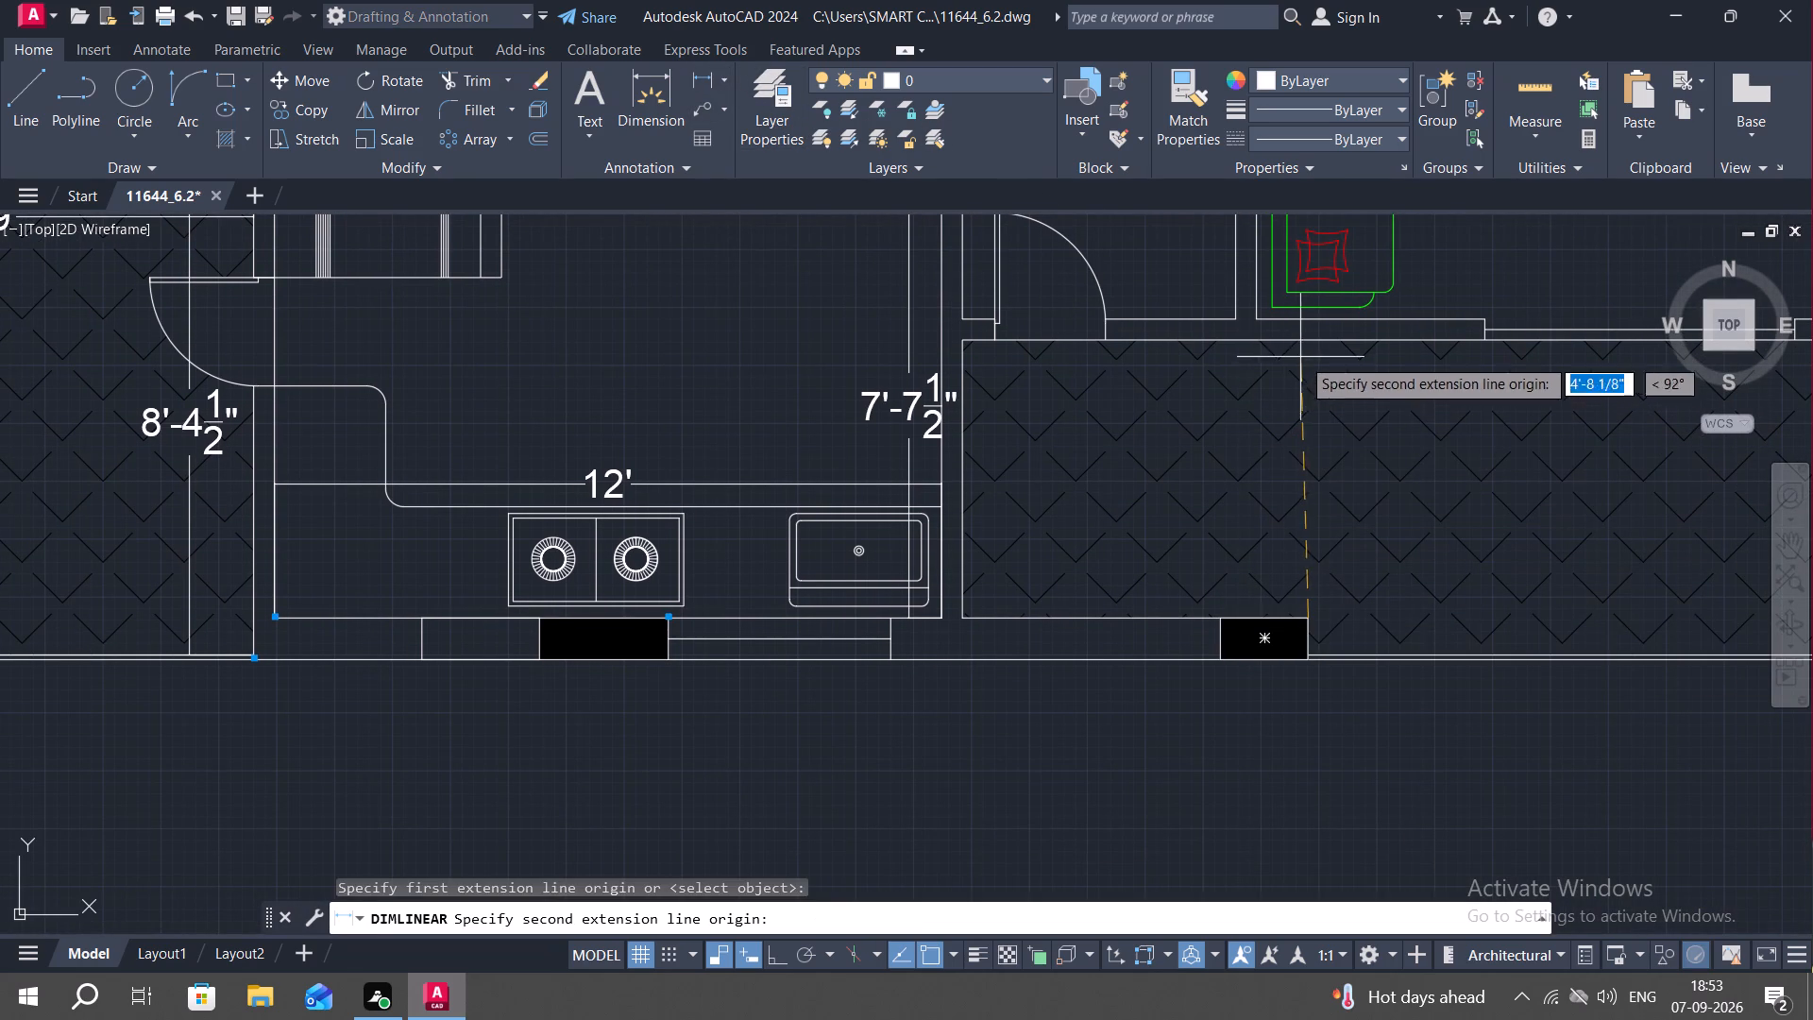
{"action": "left_click", "coordinate": [1307, 336]}
{"action": "left_click", "coordinate": [1304, 344]}
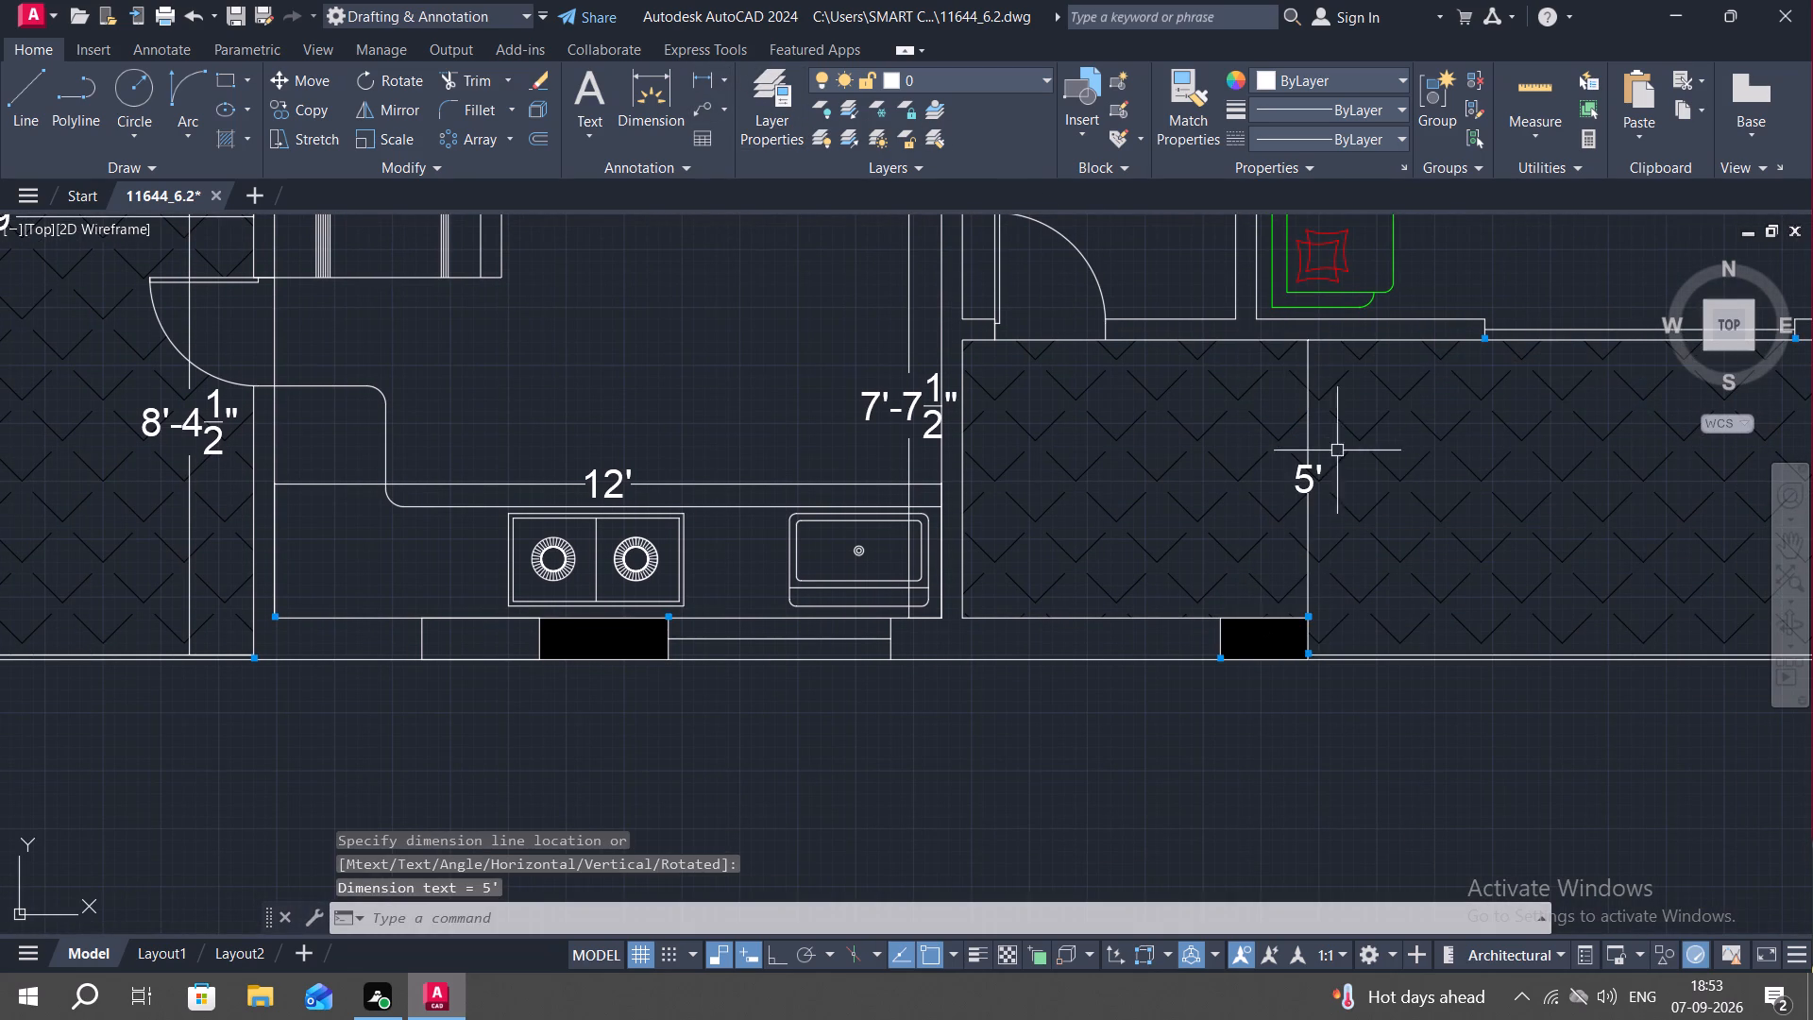
Add a horizontal linear dimension for the living room's width, from the short wall behind the lower sofa to the outer wall.
{"action": "middle_click_drag", "start_coordinate": [1344, 451], "coordinate": [1231, 571]}
{"action": "scroll", "coordinate": [1202, 626], "scroll_direction": "down", "scroll_amount": 1}
{"action": "middle_click_drag", "start_coordinate": [1200, 507], "coordinate": [1199, 506]}
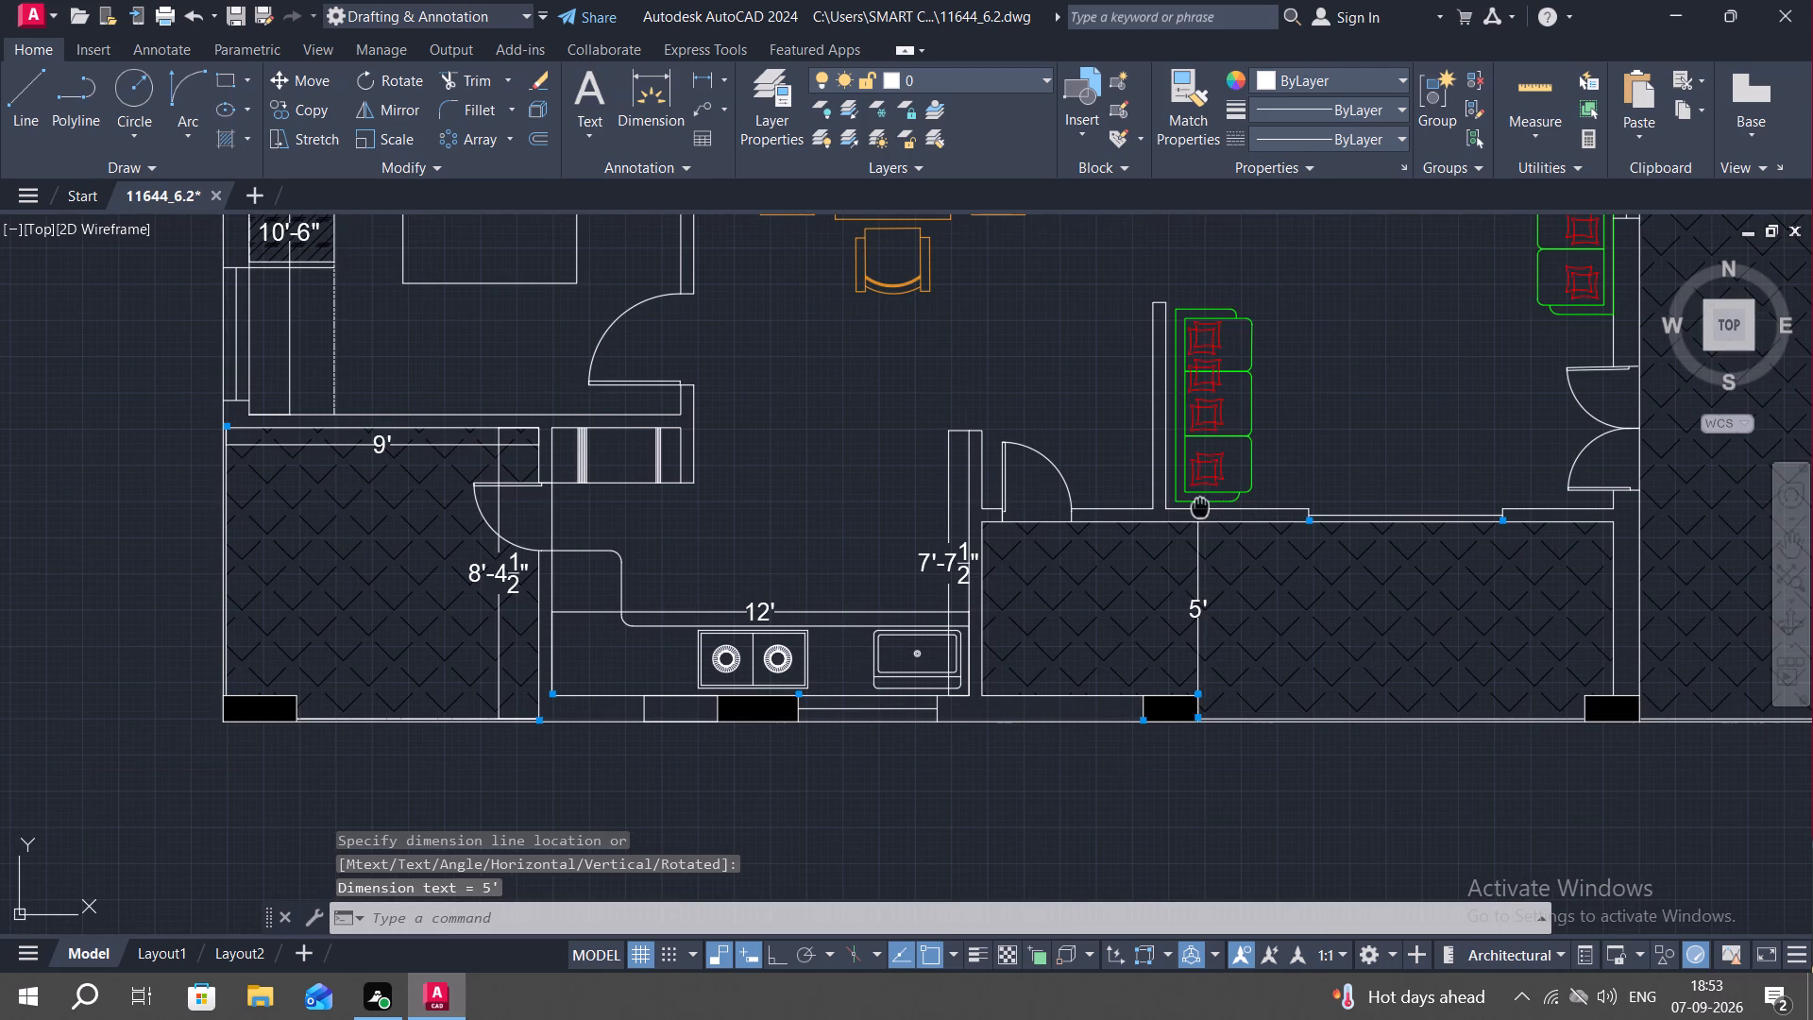
{"action": "middle_click_drag", "start_coordinate": [1199, 506], "coordinate": [1160, 530]}
{"action": "key", "text": "space"}
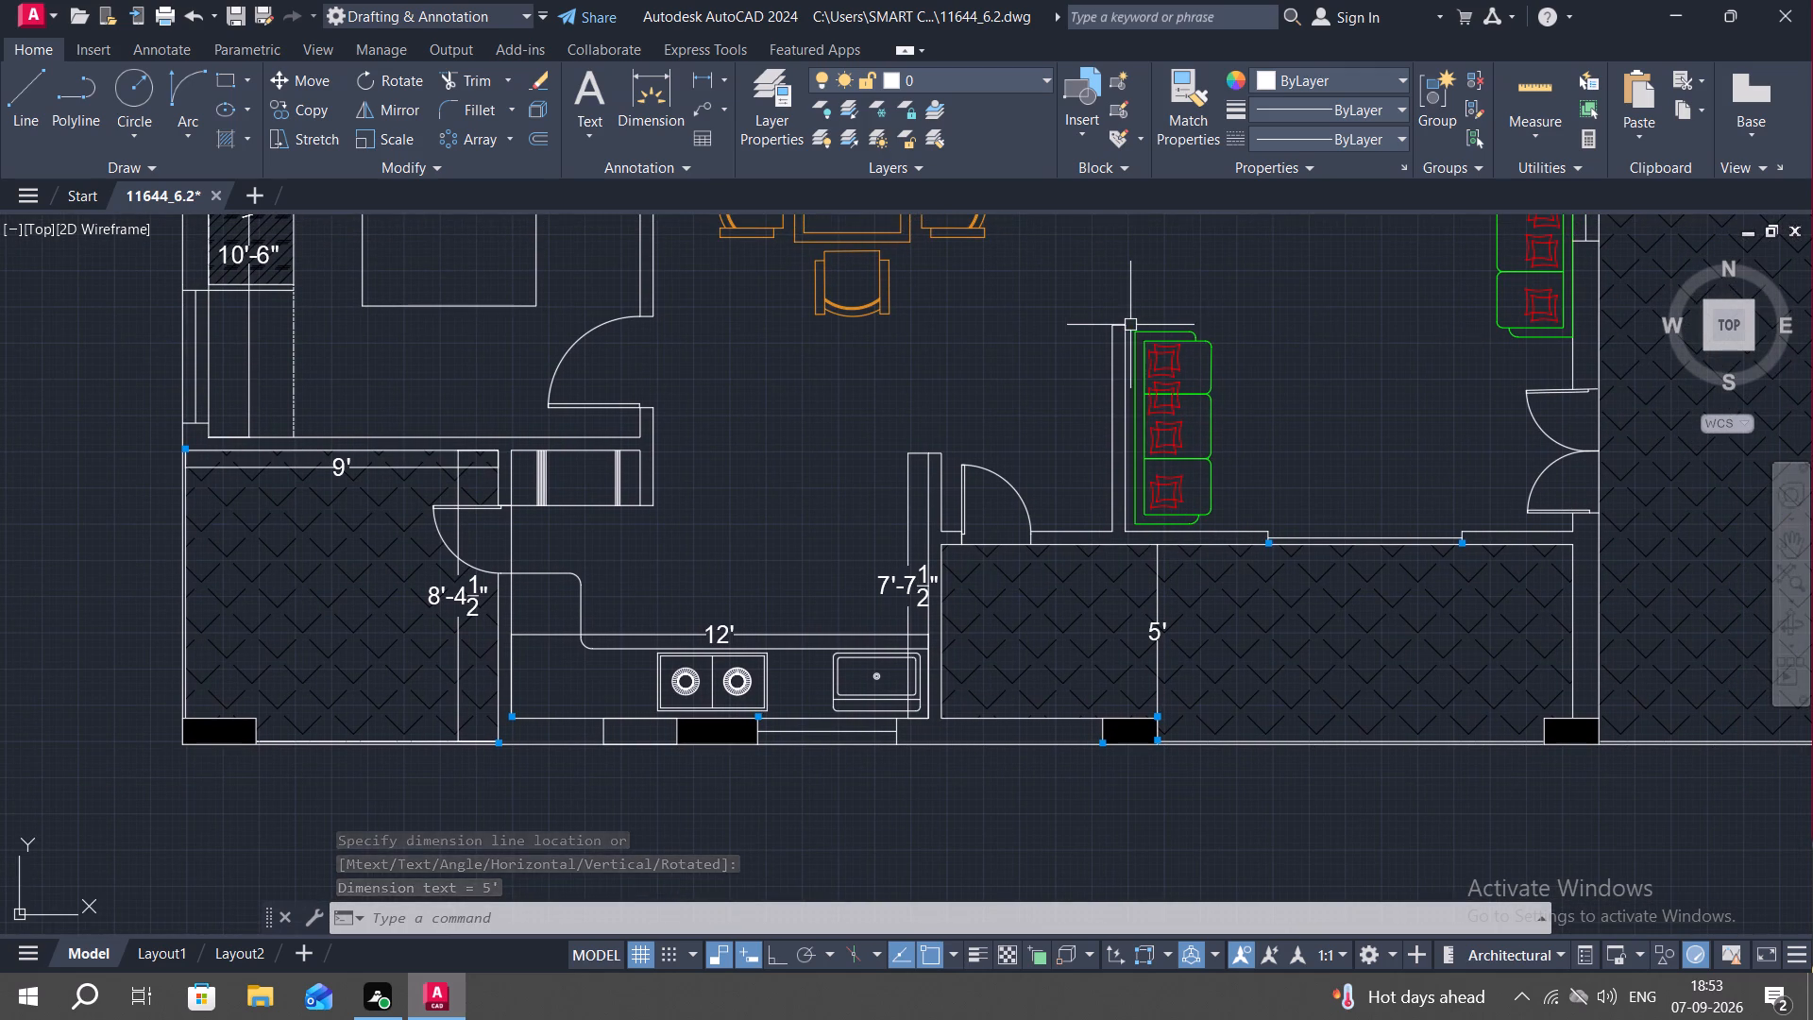
{"action": "left_click", "coordinate": [1126, 324]}
{"action": "left_click", "coordinate": [1573, 339]}
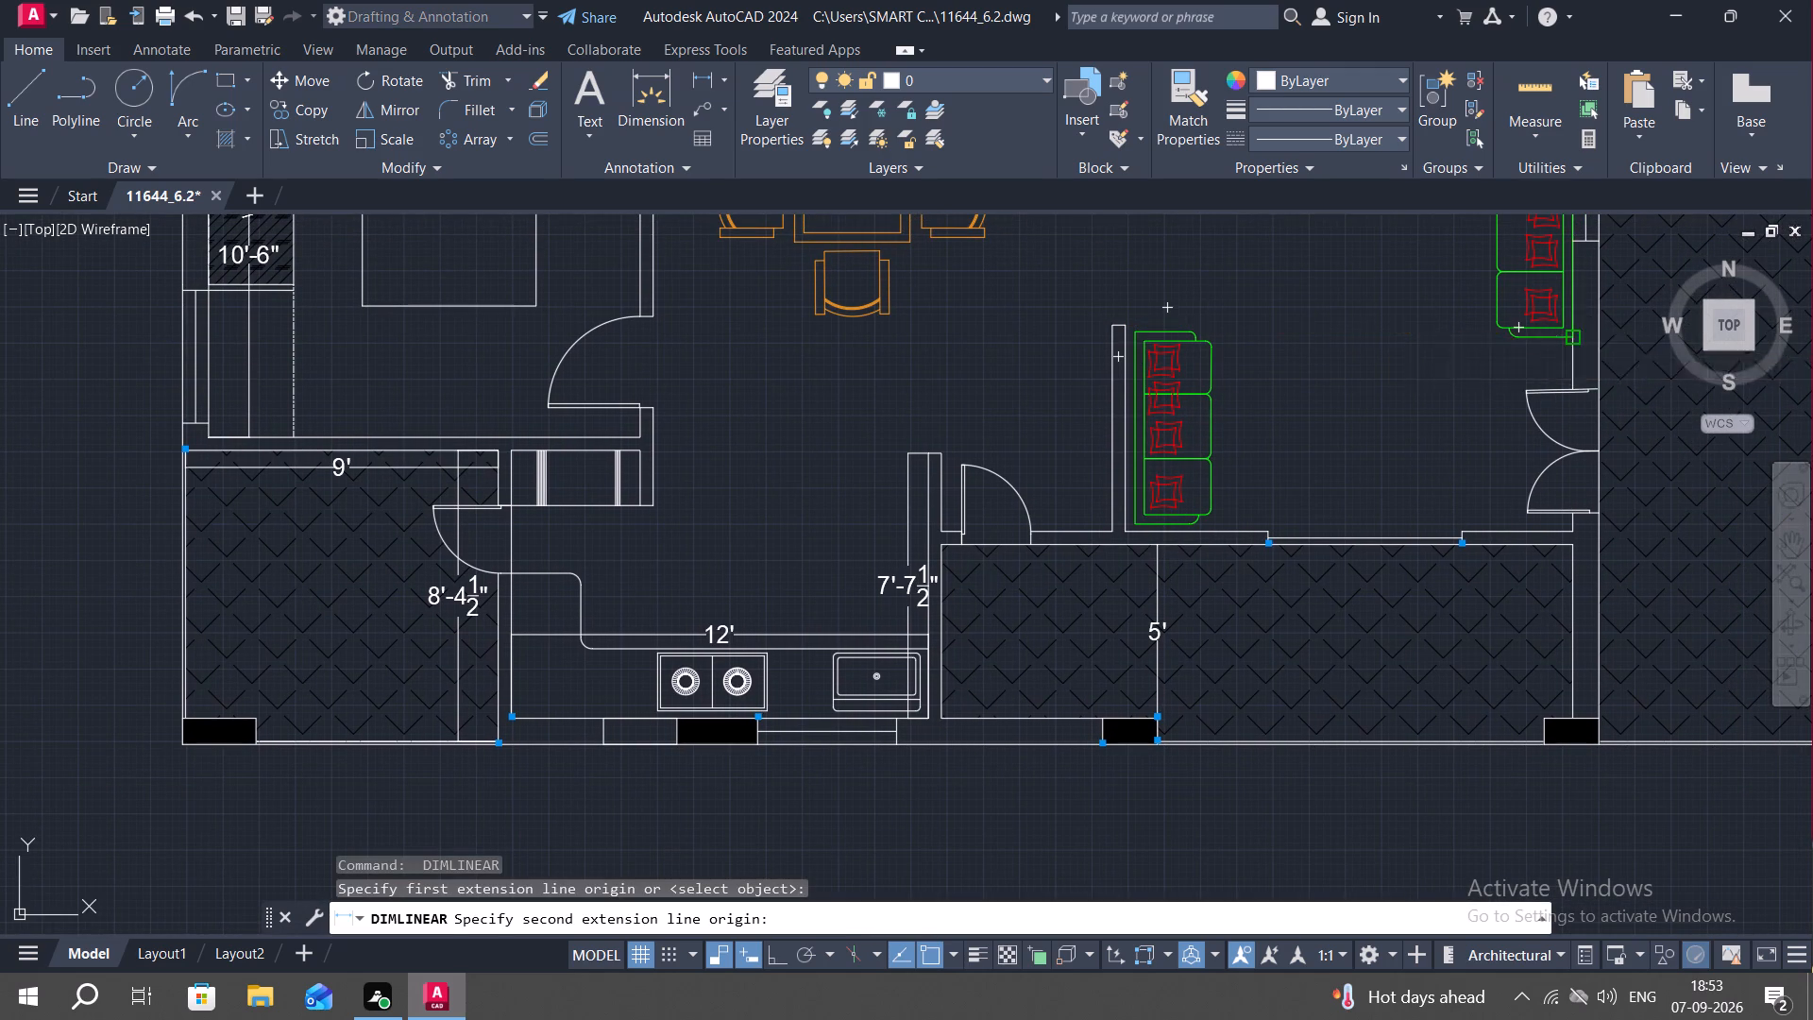
{"action": "left_click", "coordinate": [1574, 340]}
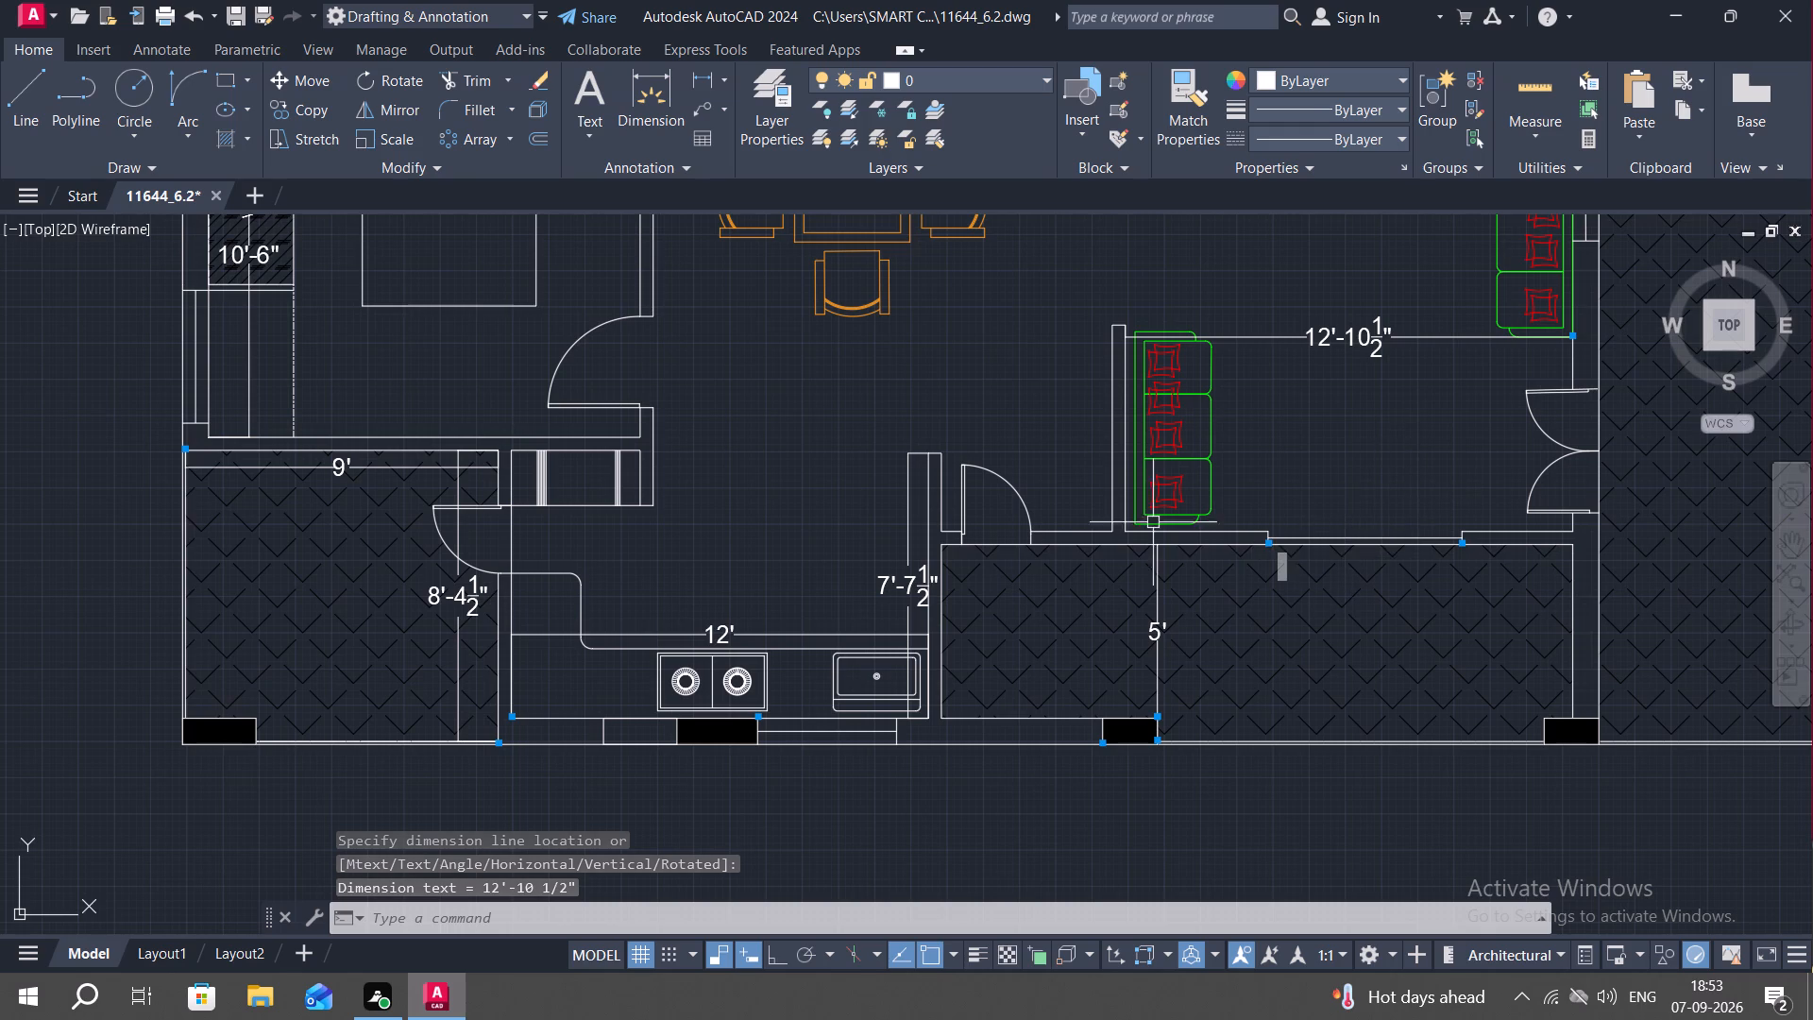
Add a vertical linear dimension for the living room's length, from the window wall up to the opposite wall.
{"action": "key", "text": "space"}
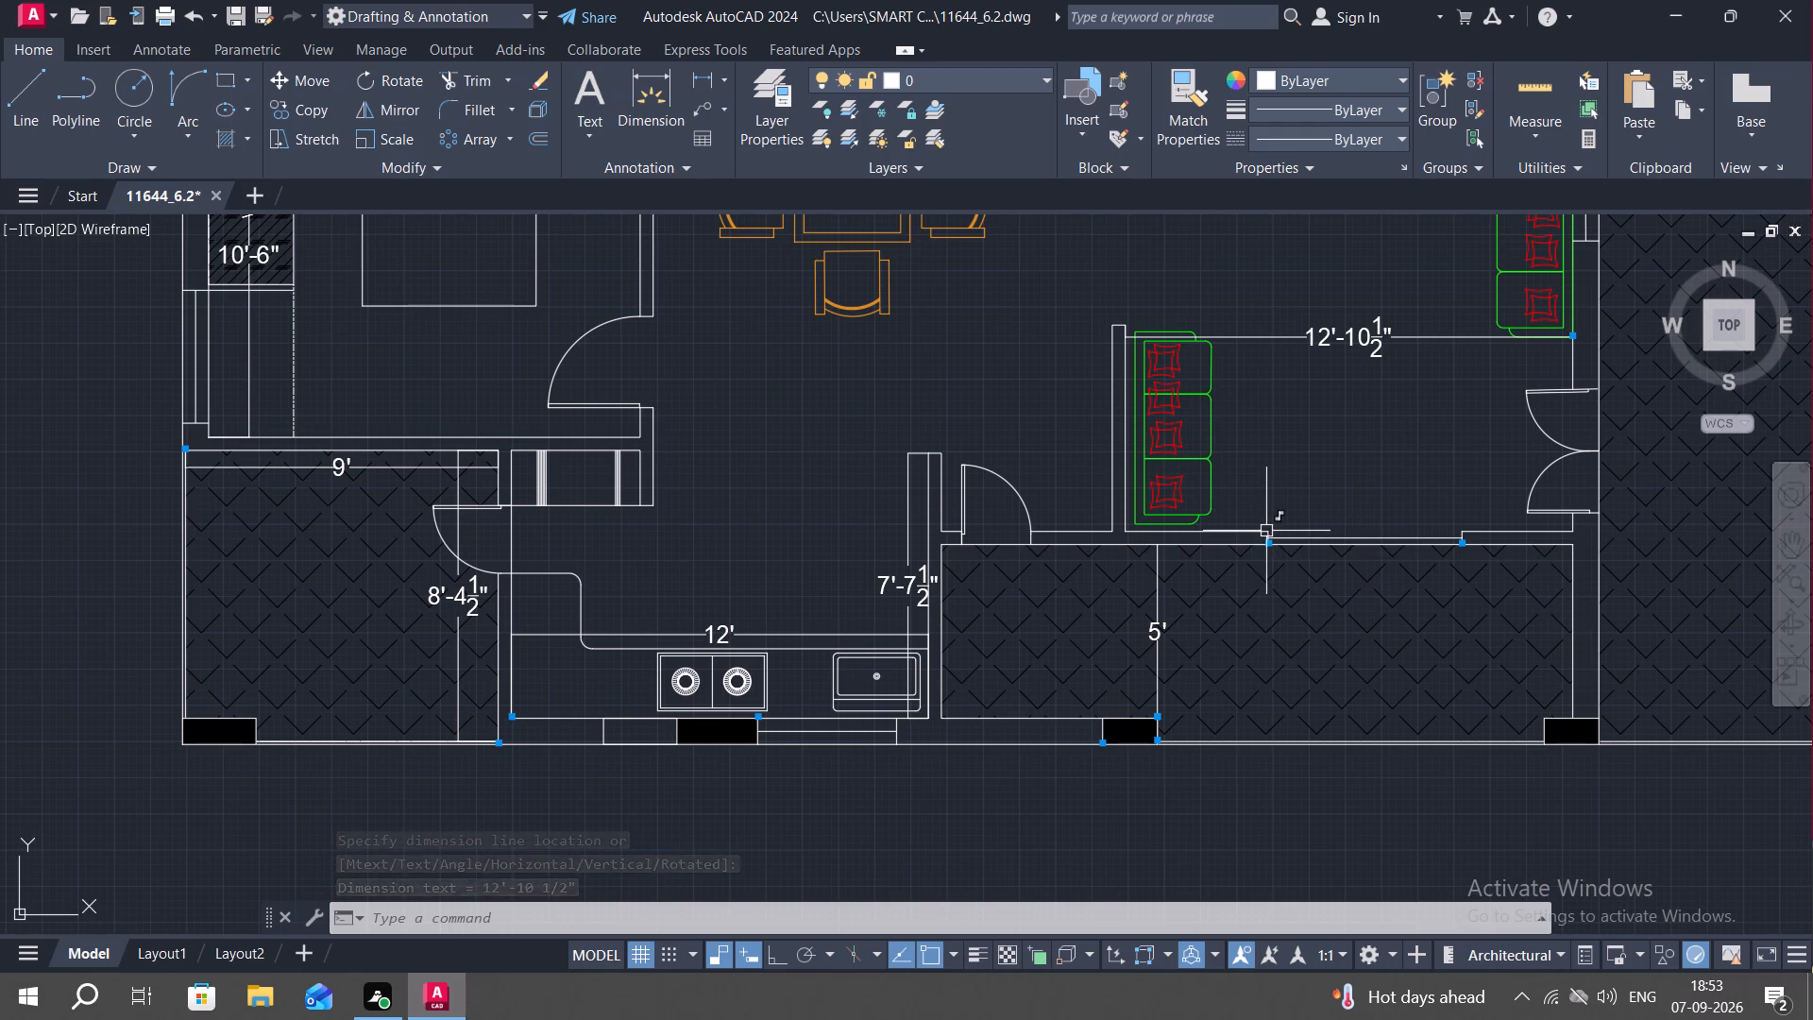
{"action": "left_click_drag", "start_coordinate": [1266, 531], "coordinate": [1266, 521]}
{"action": "middle_click_drag", "start_coordinate": [1274, 290], "coordinate": [1247, 643]}
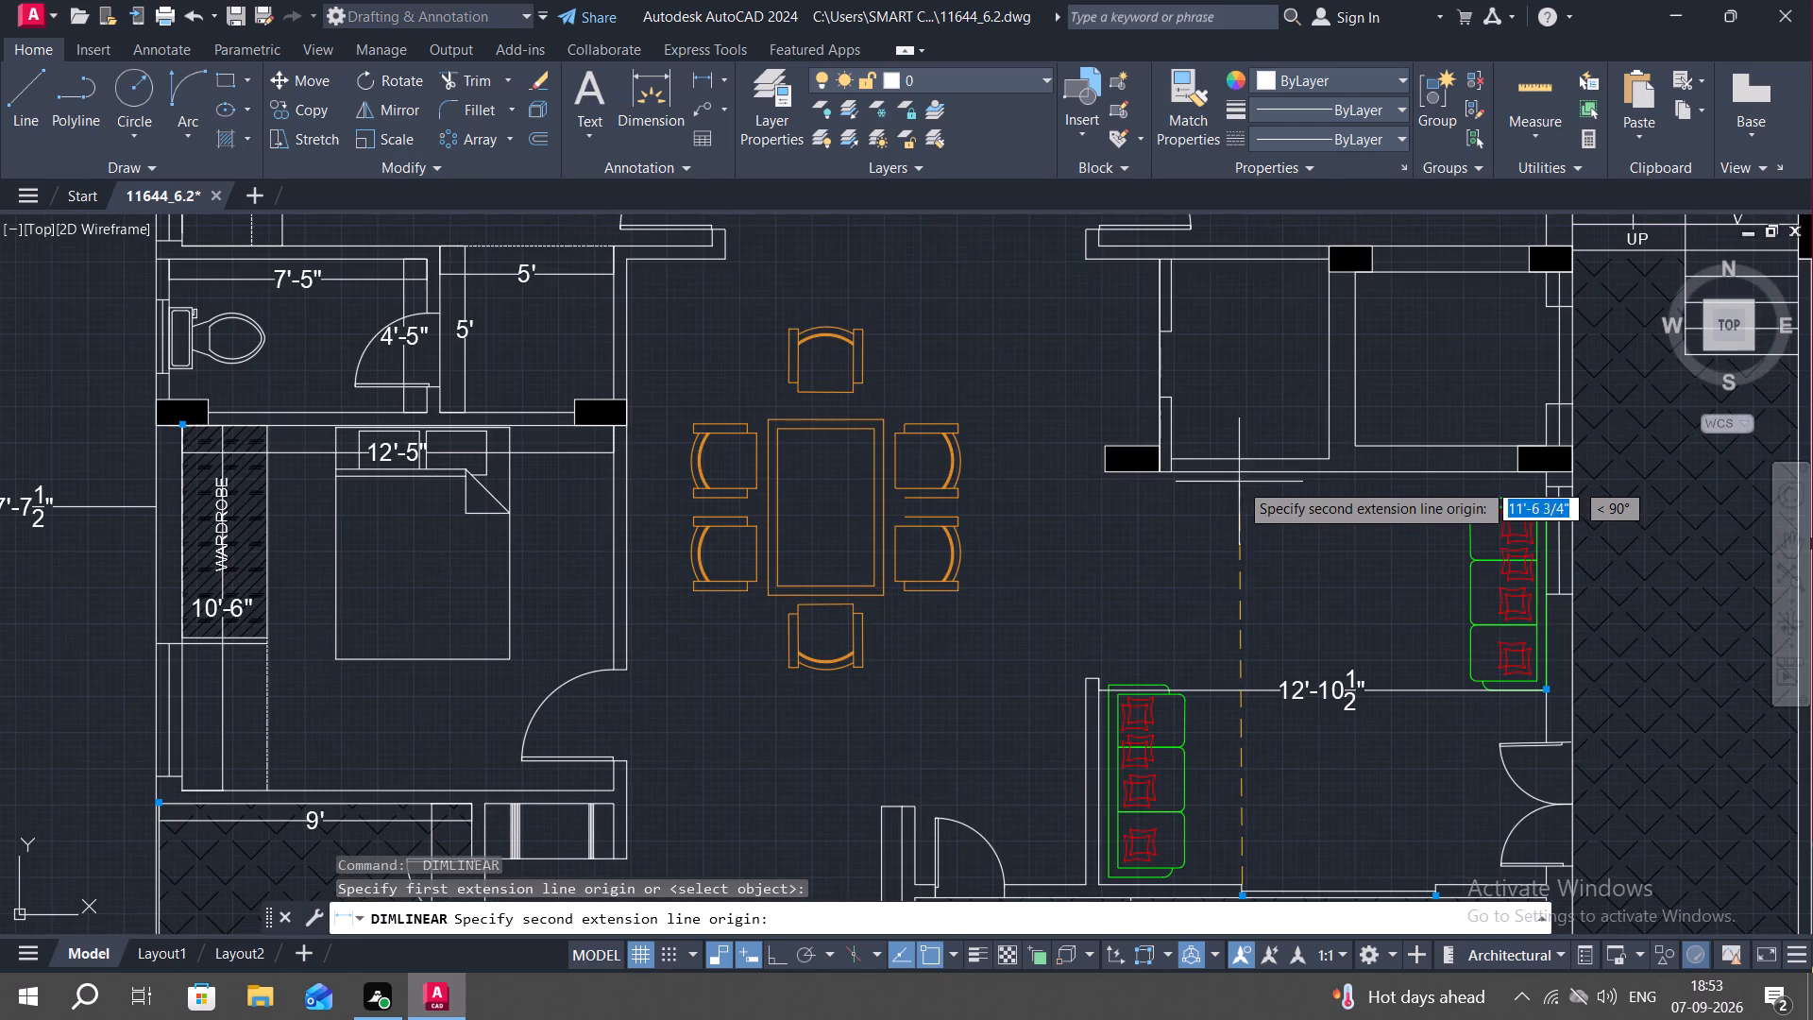
{"action": "left_click", "coordinate": [1236, 470]}
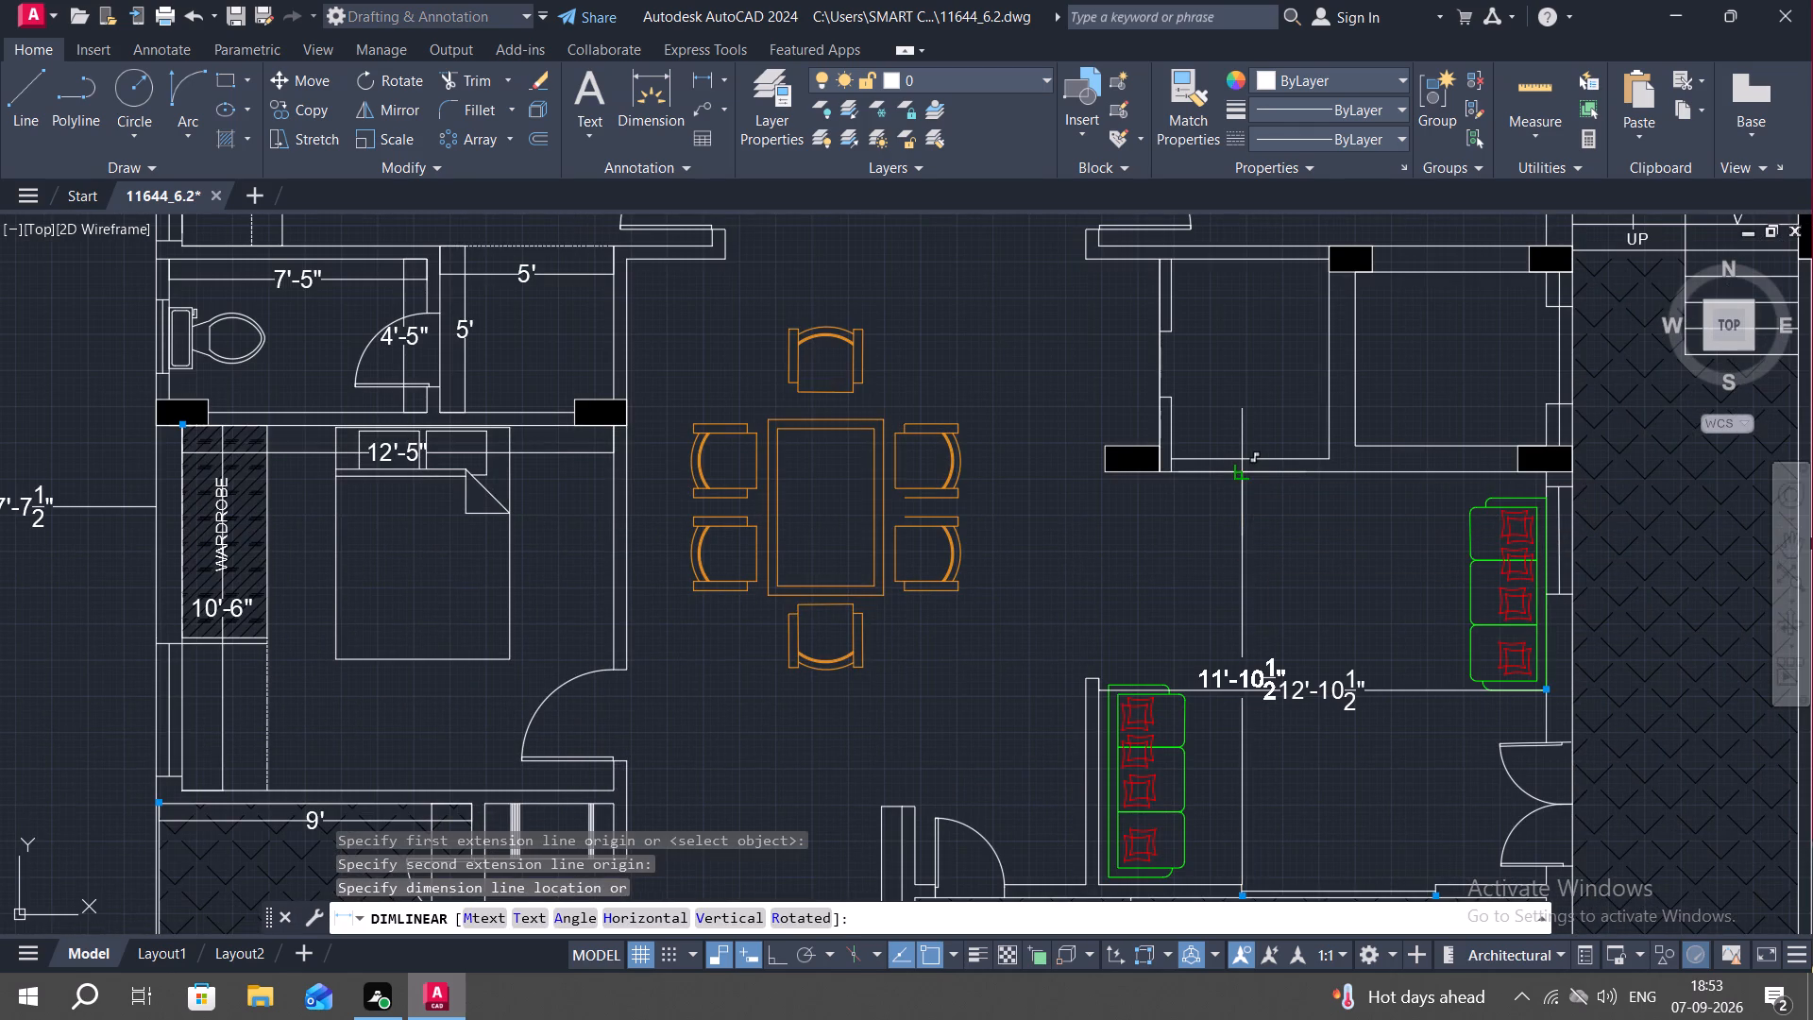
{"action": "left_click", "coordinate": [1236, 470]}
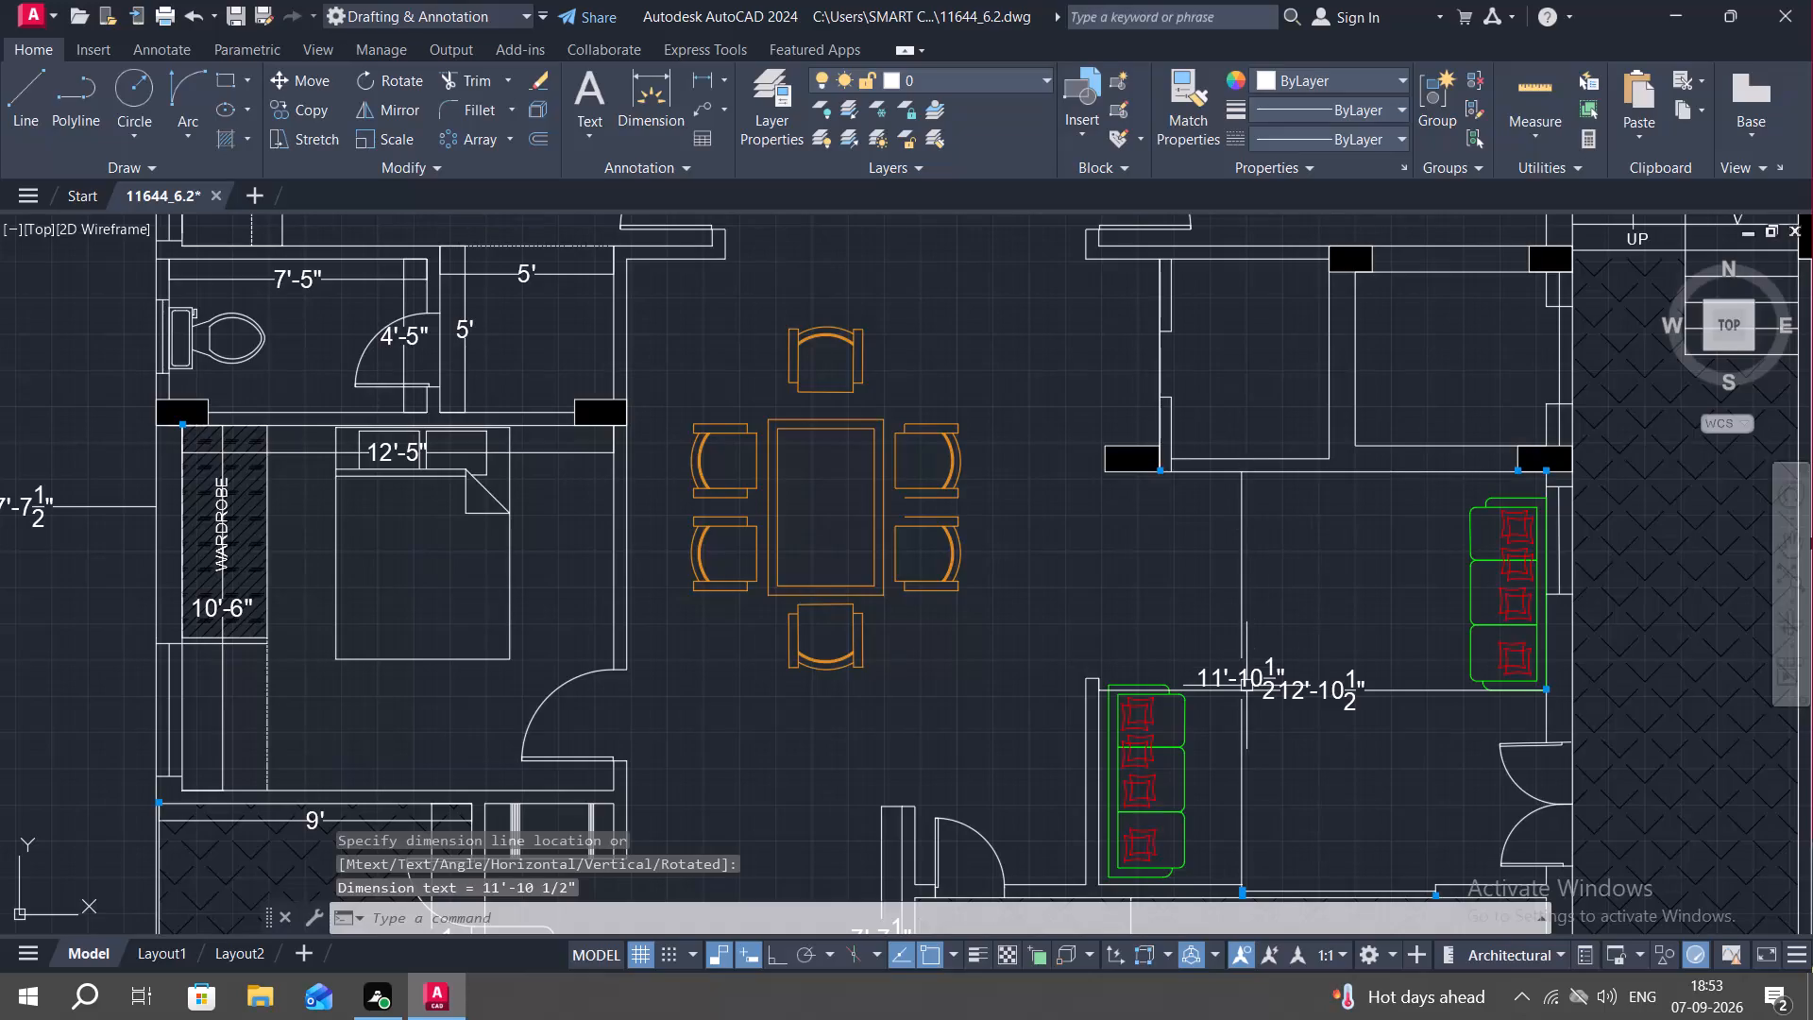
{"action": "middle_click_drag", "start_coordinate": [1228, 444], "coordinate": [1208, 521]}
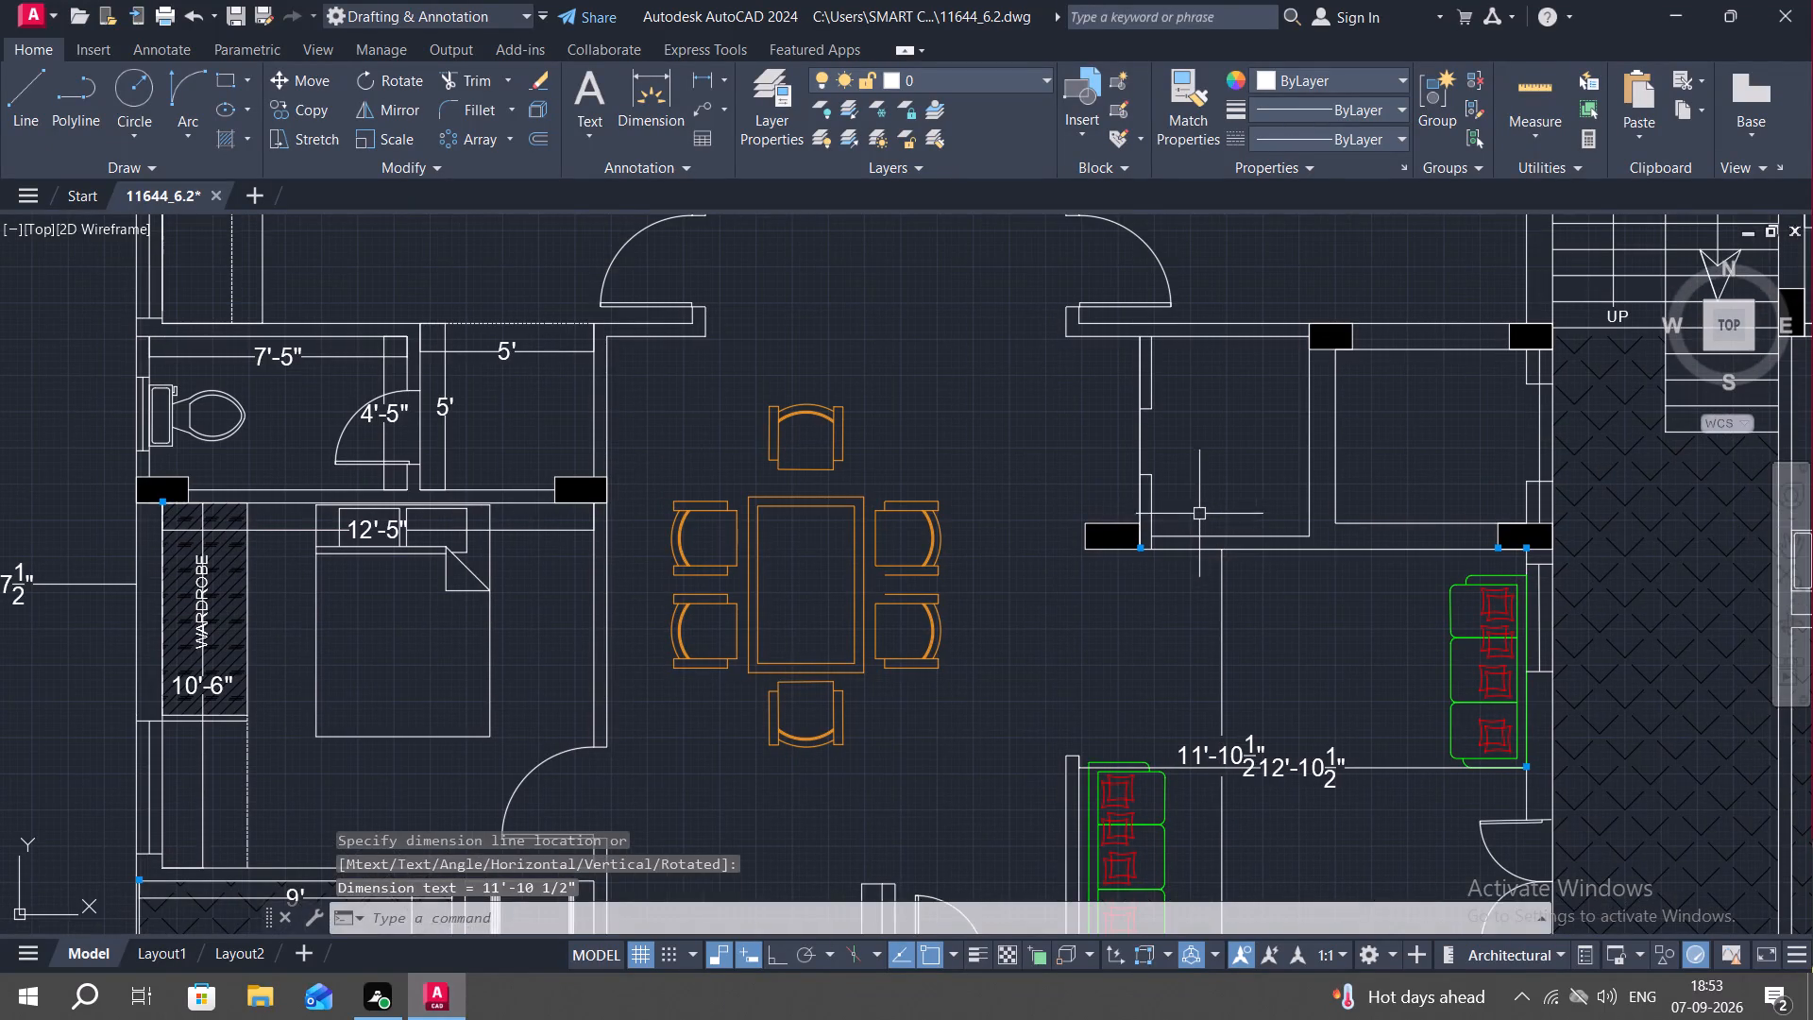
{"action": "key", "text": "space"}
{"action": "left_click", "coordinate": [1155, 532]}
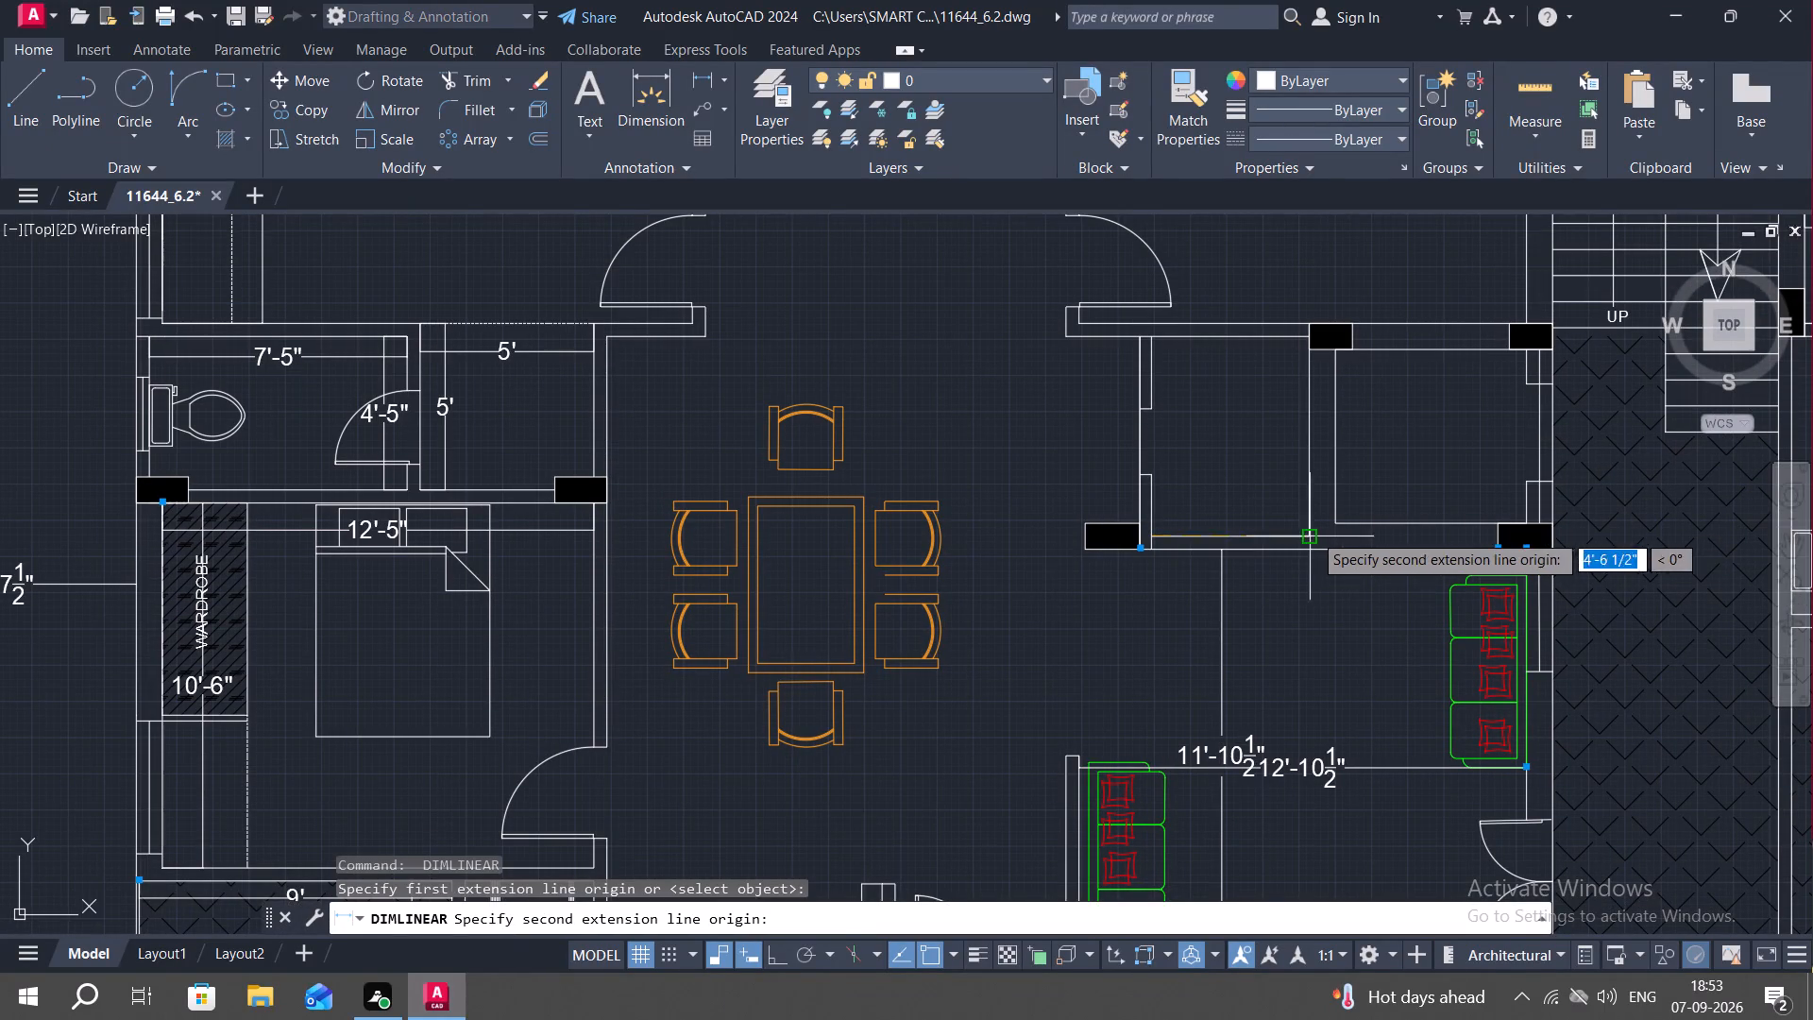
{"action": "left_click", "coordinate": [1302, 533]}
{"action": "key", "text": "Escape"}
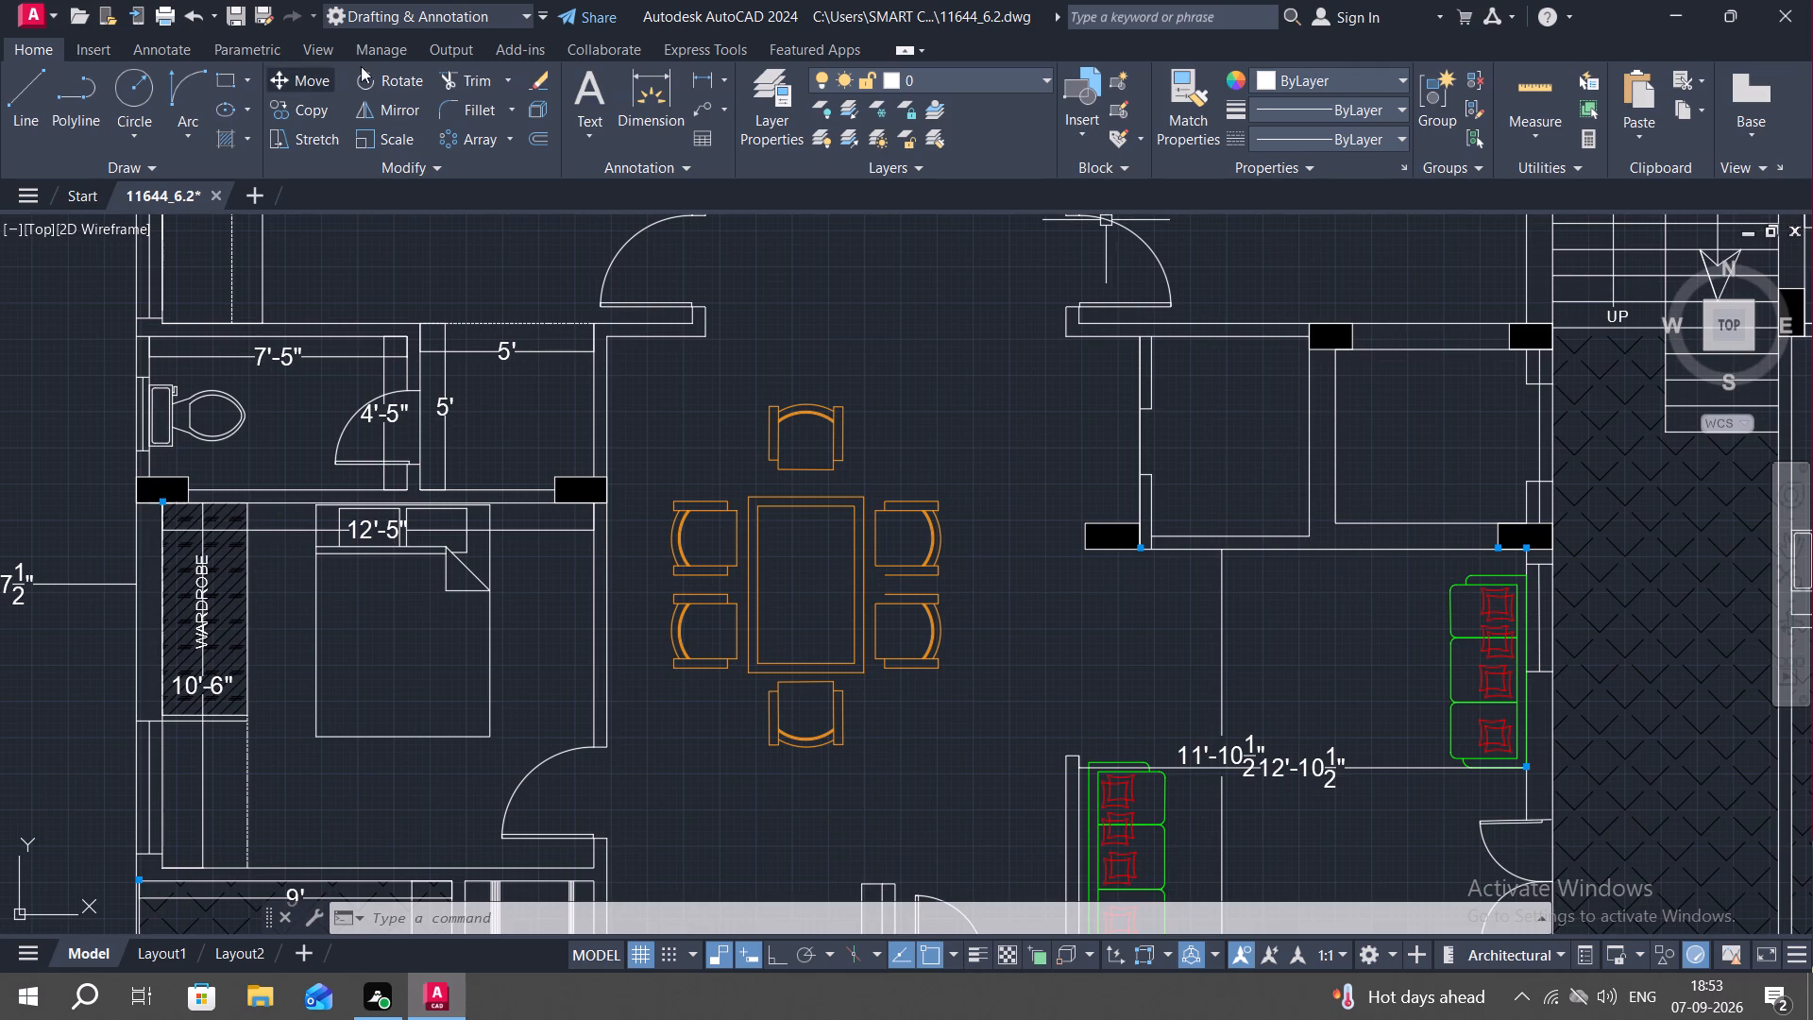
Add a horizontal linear dimension for the width of the narrow compartment above the living room, placed just below its top wall.
{"action": "left_click", "coordinate": [703, 76]}
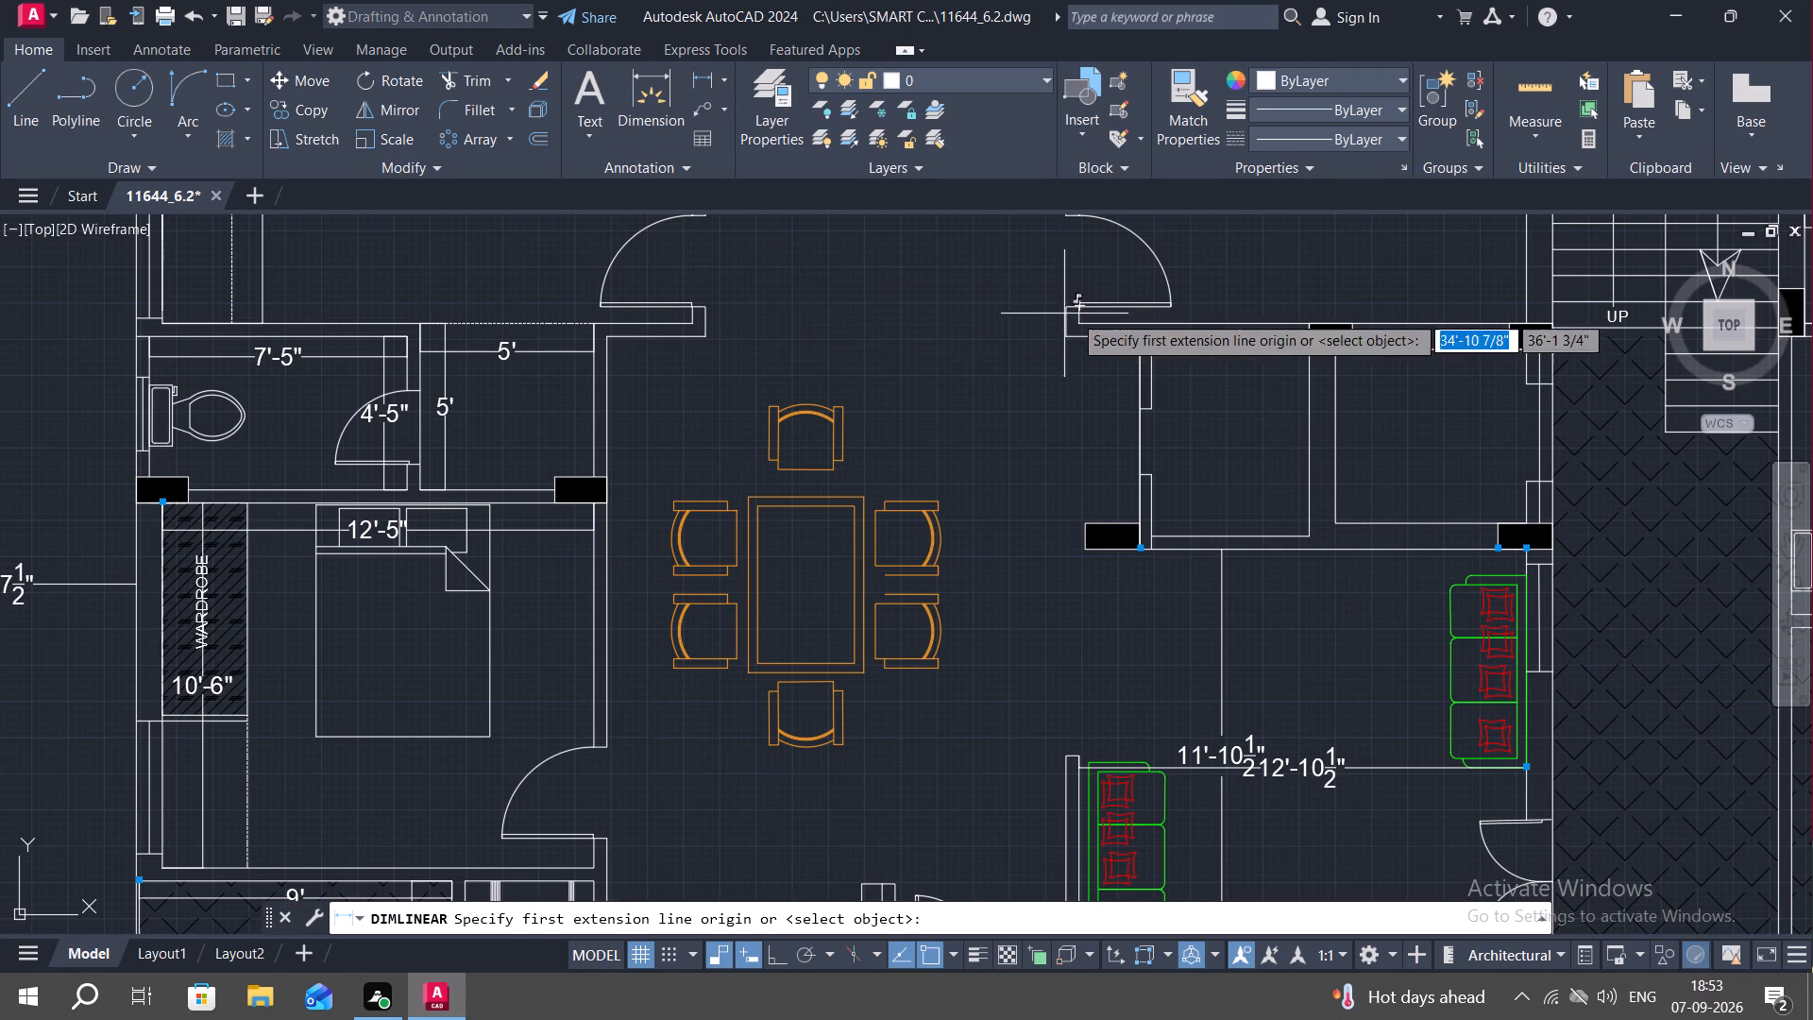
{"action": "left_click", "coordinate": [1151, 337]}
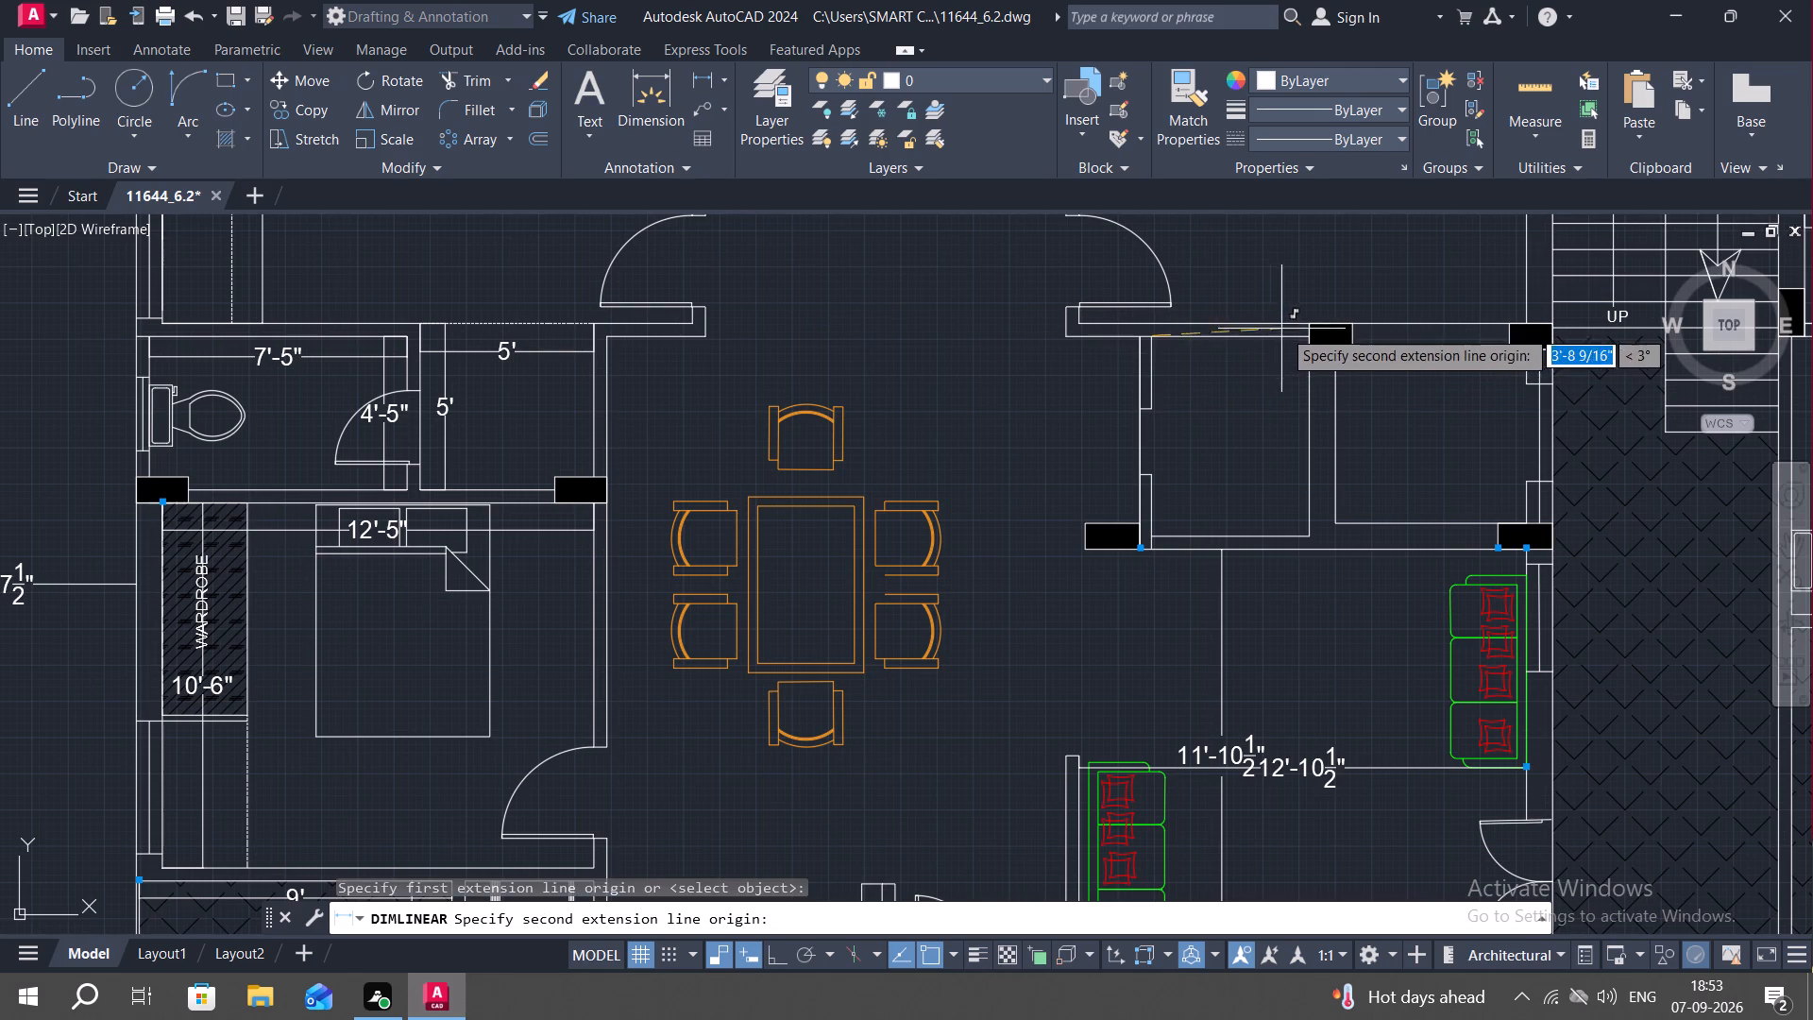
{"action": "left_click", "coordinate": [1307, 336]}
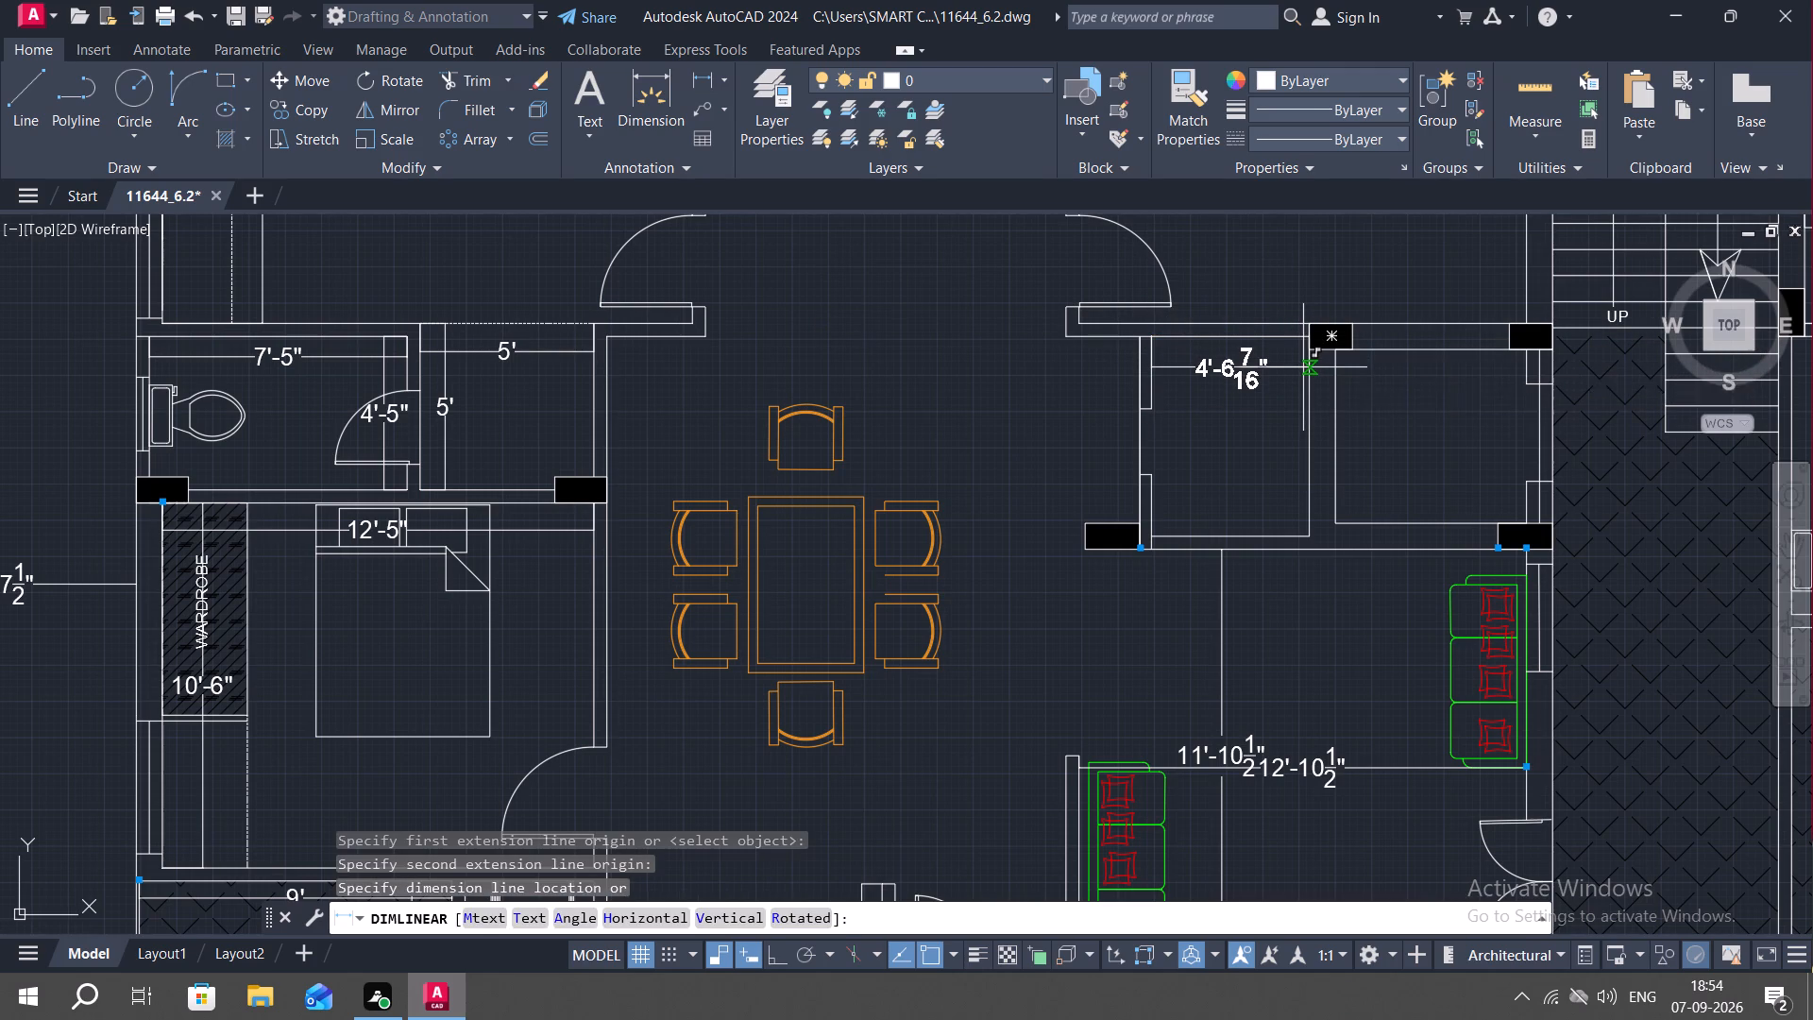
{"action": "left_click", "coordinate": [1304, 372]}
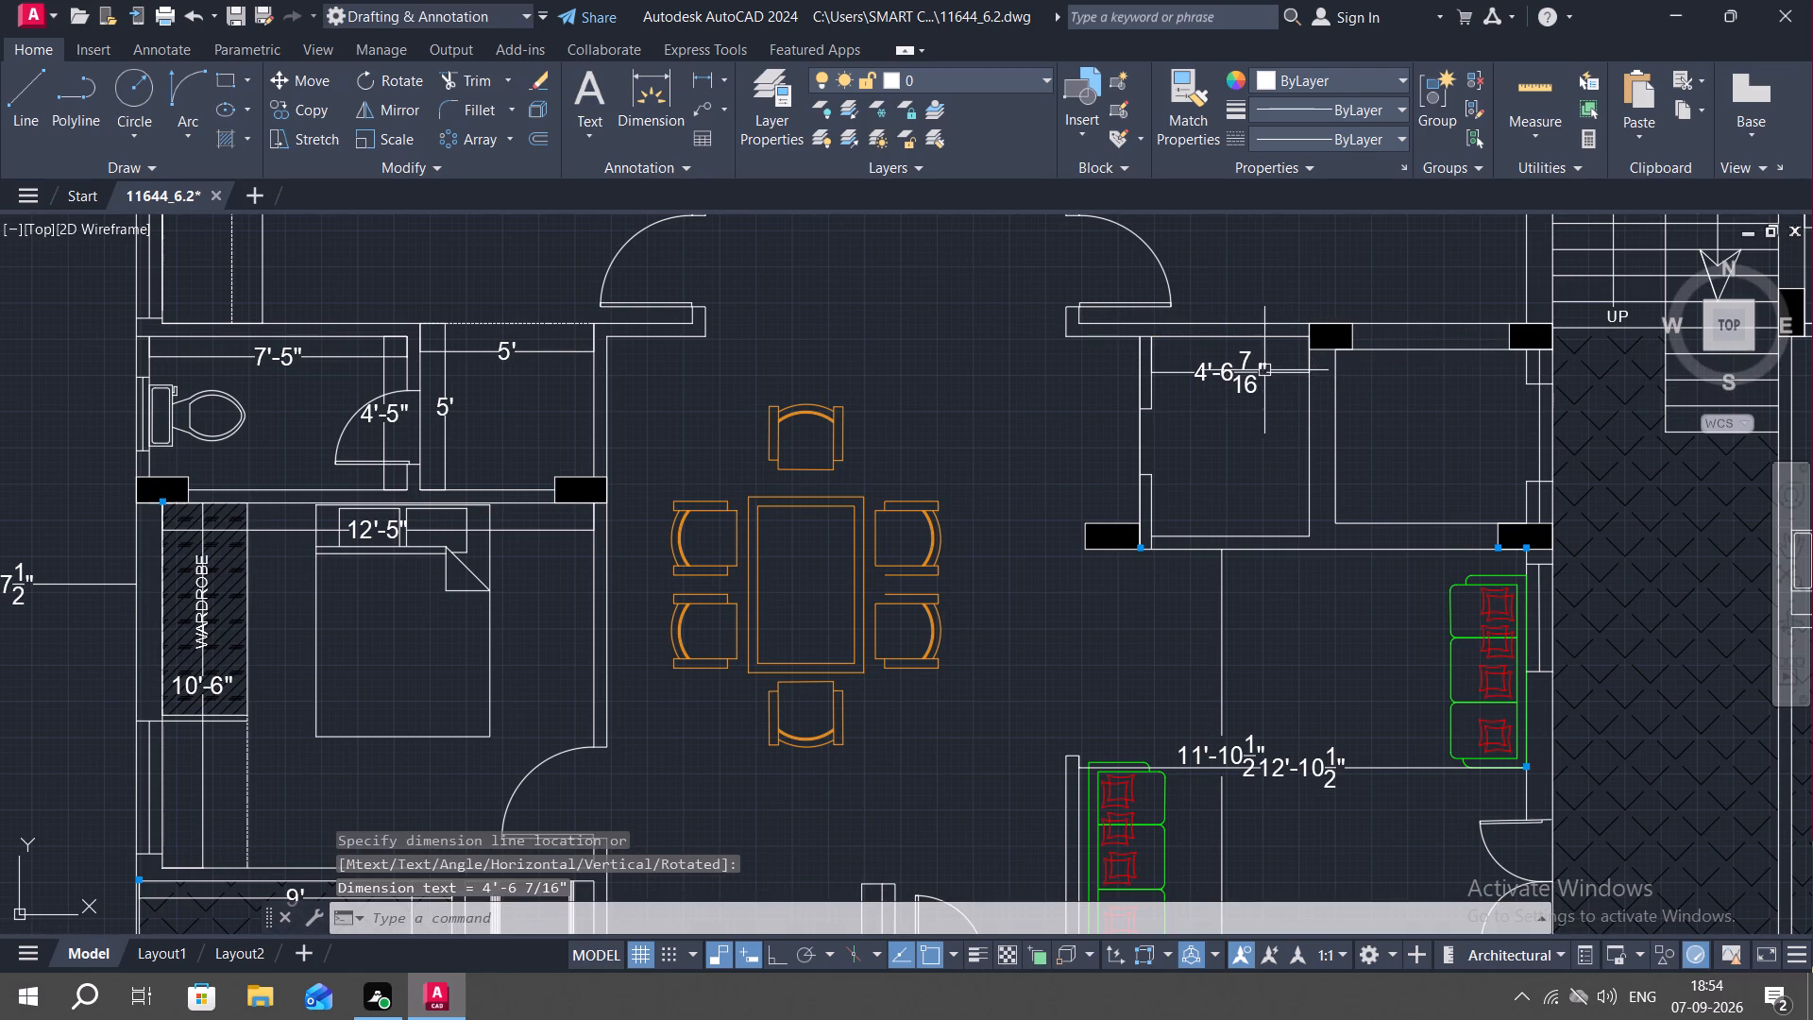
Override the text of the narrow compartment's width dimension with 4'6".
{"action": "double_click", "coordinate": [1262, 370]}
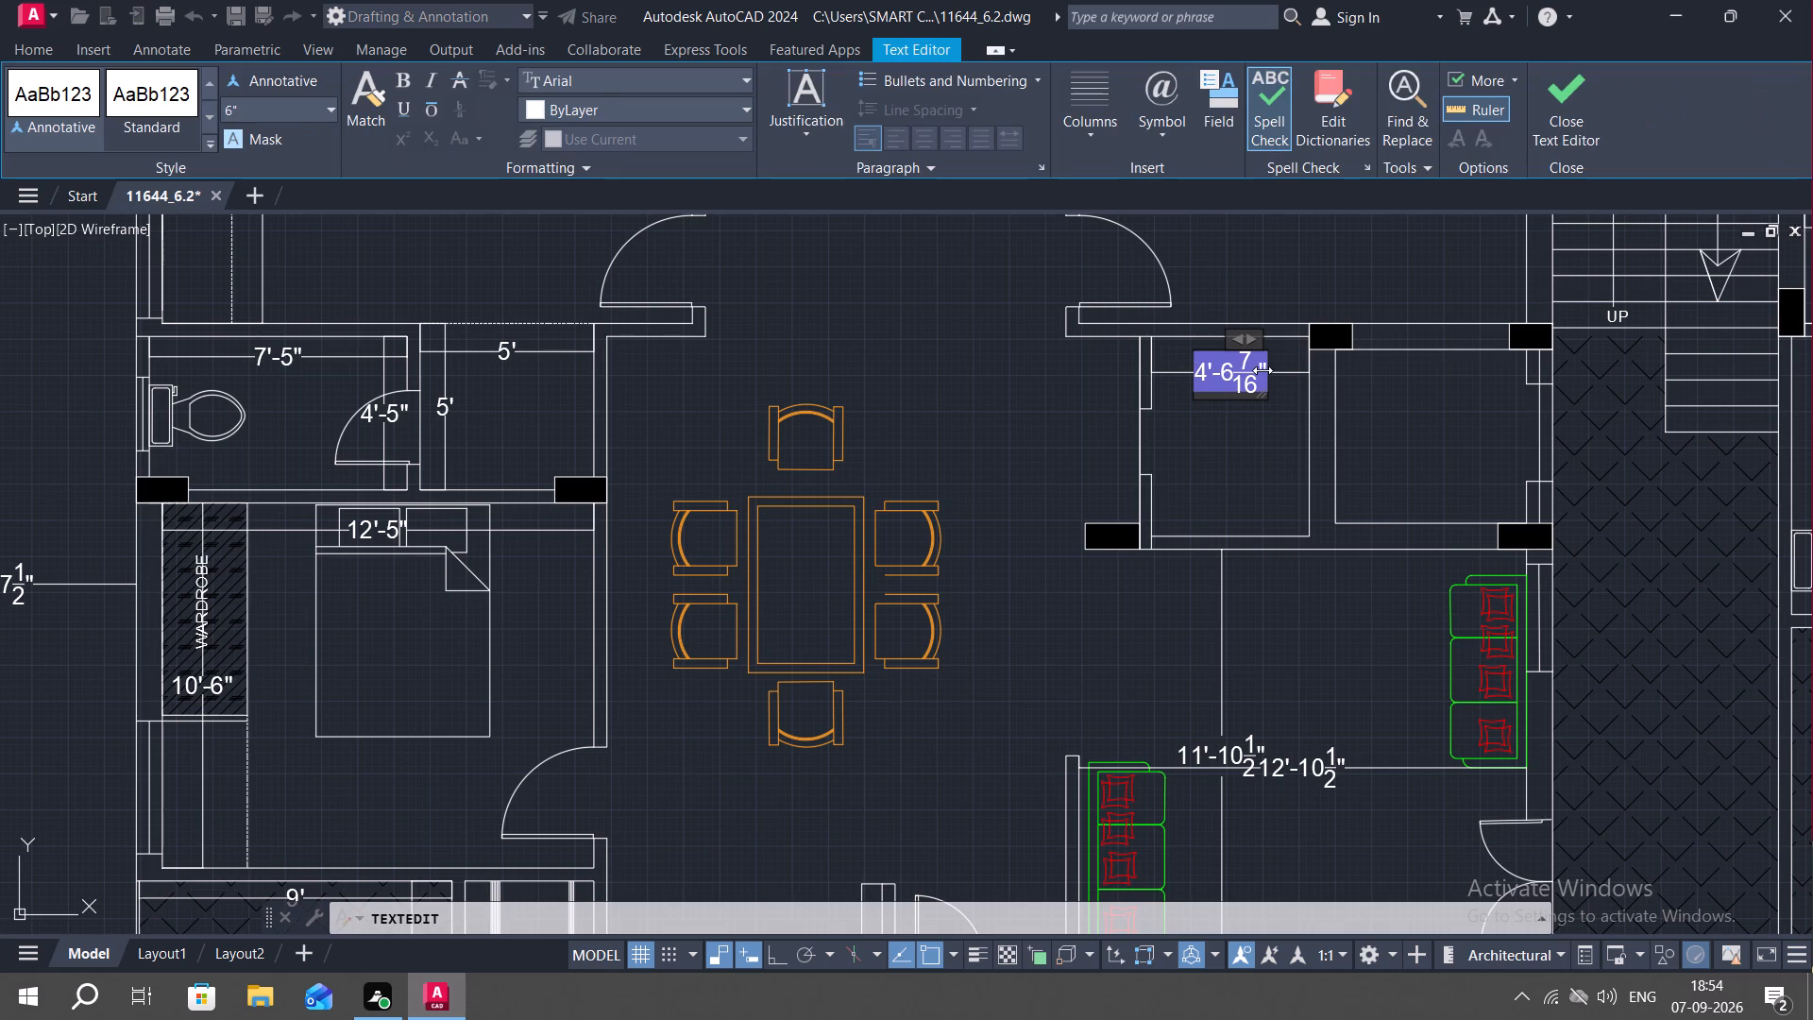
{"action": "left_click", "coordinate": [1264, 382]}
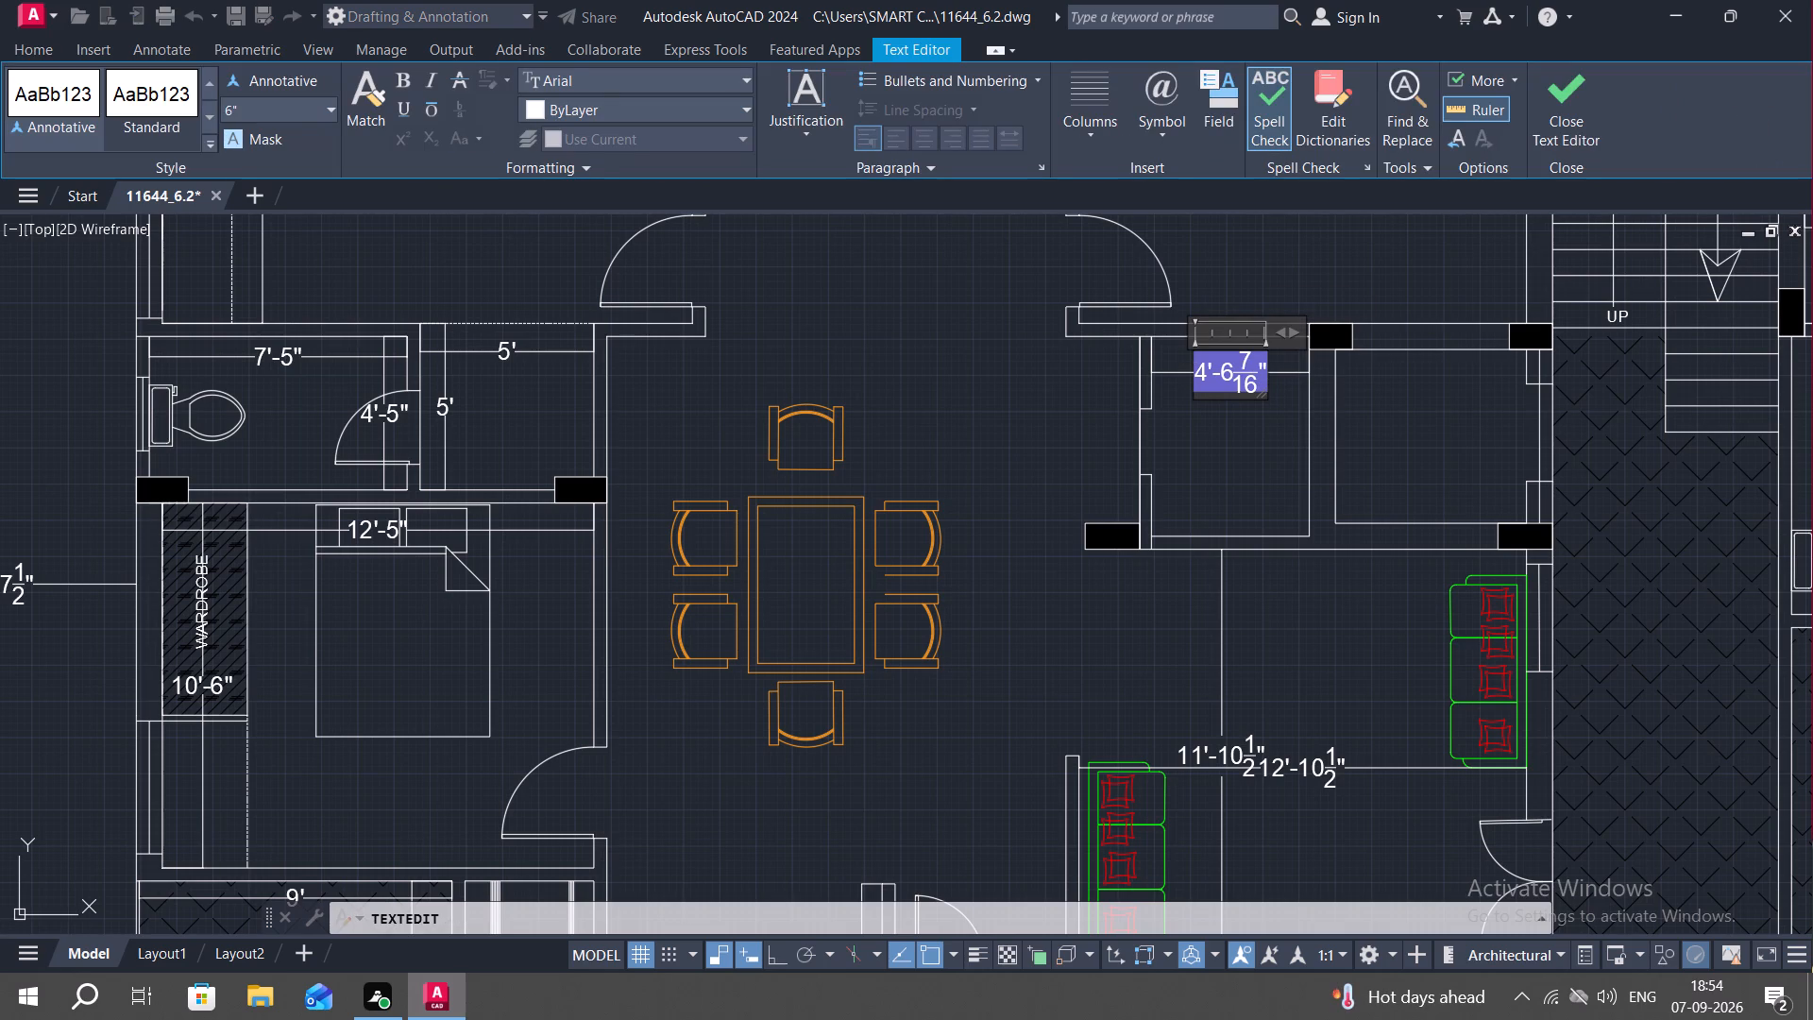
{"action": "left_click", "coordinate": [1261, 385]}
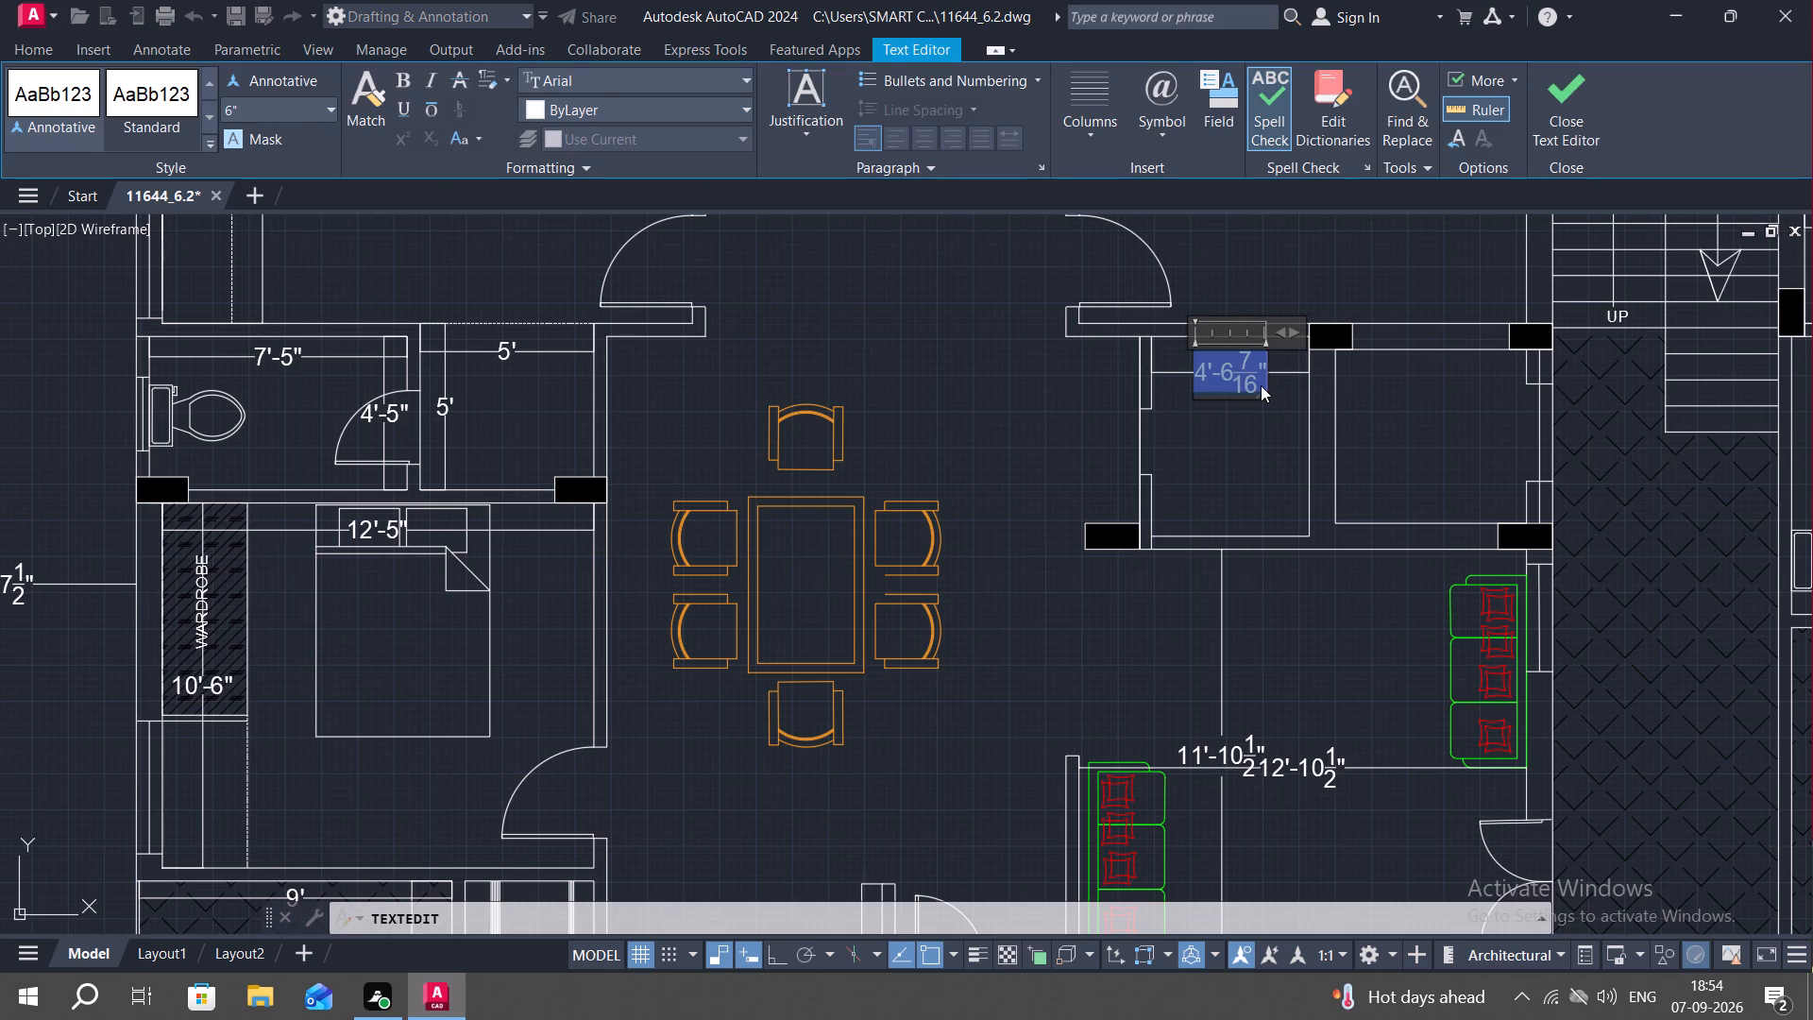
{"action": "key", "text": "BackSpace"}
{"action": "type", "text": "4'6\""}
{"action": "key", "text": "Return"}
{"action": "left_click", "coordinate": [1261, 441]}
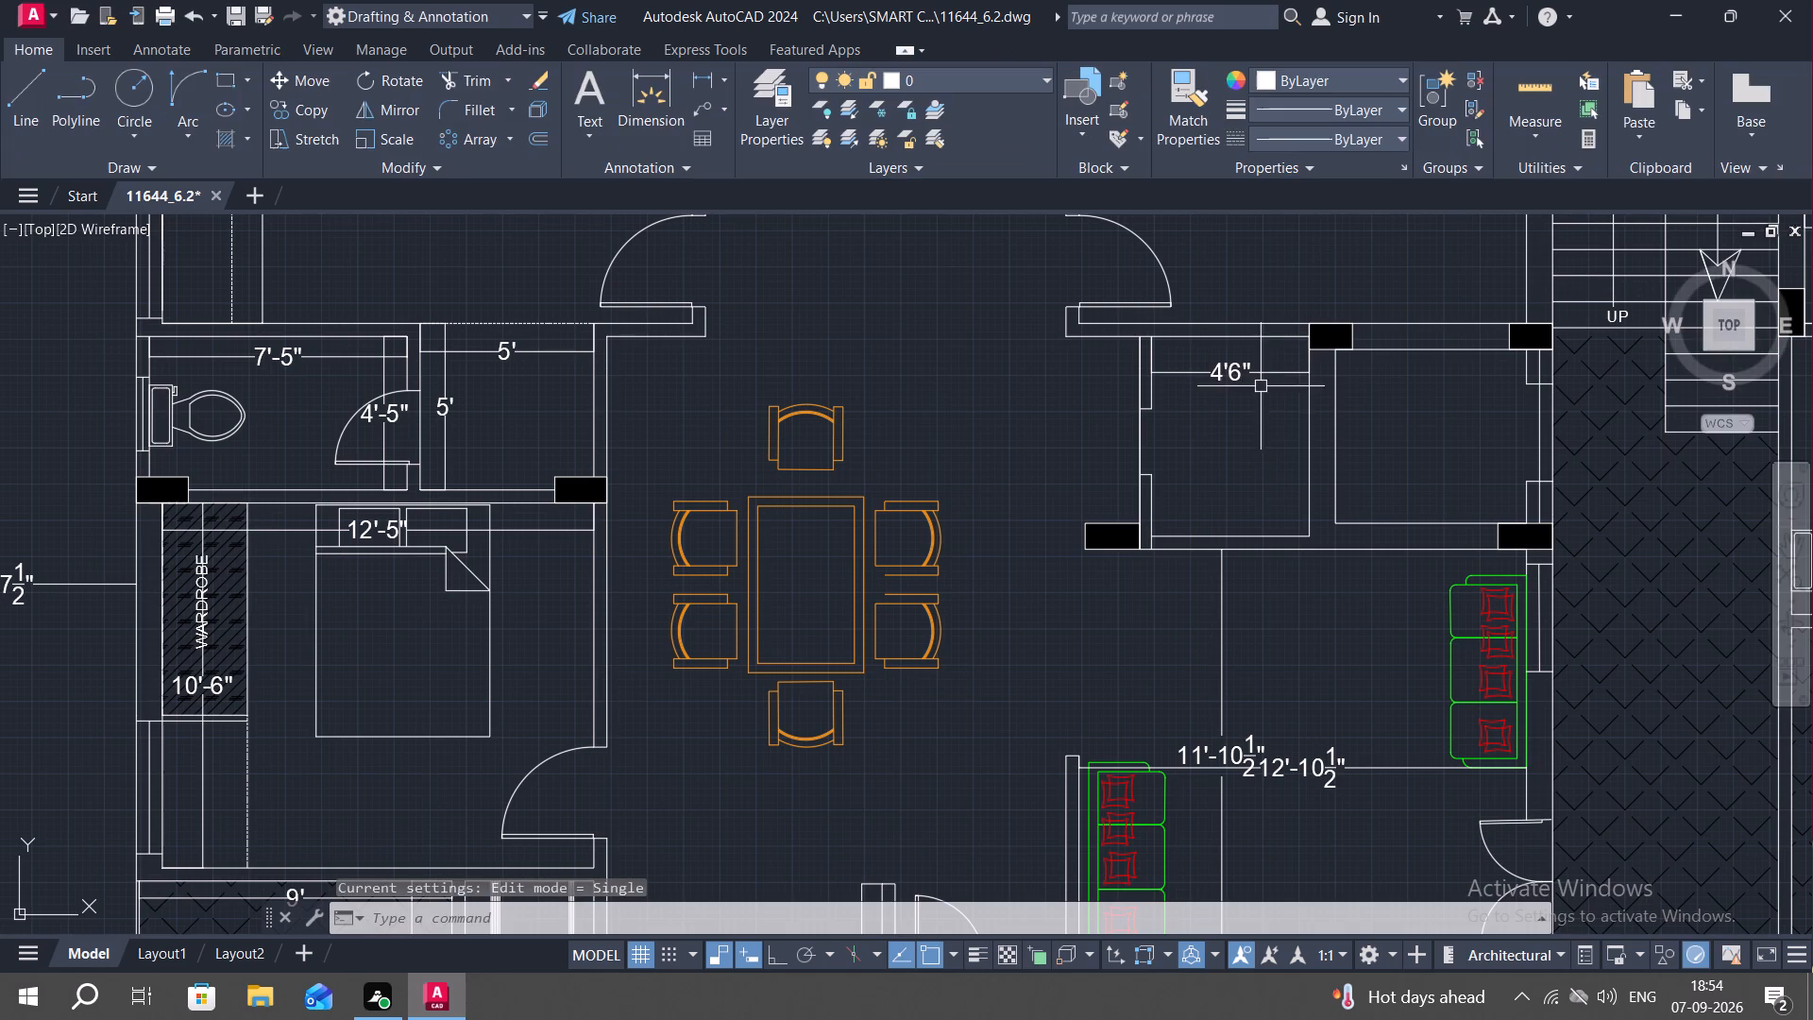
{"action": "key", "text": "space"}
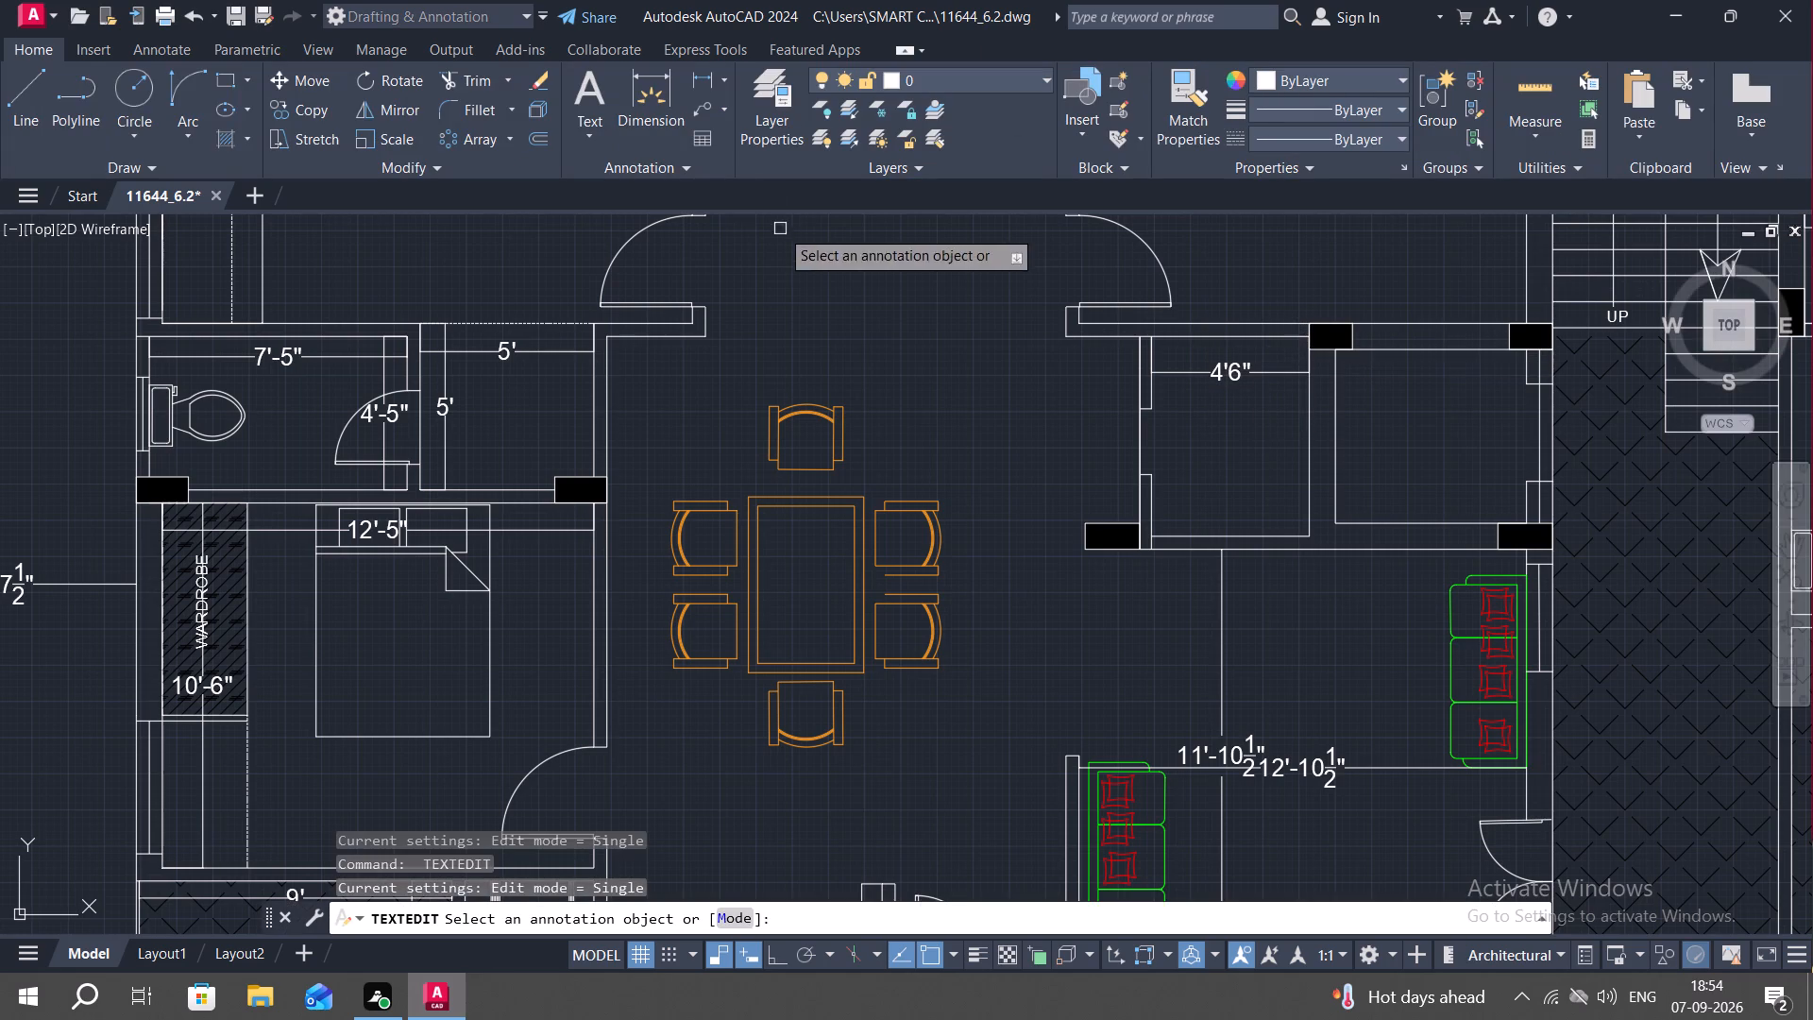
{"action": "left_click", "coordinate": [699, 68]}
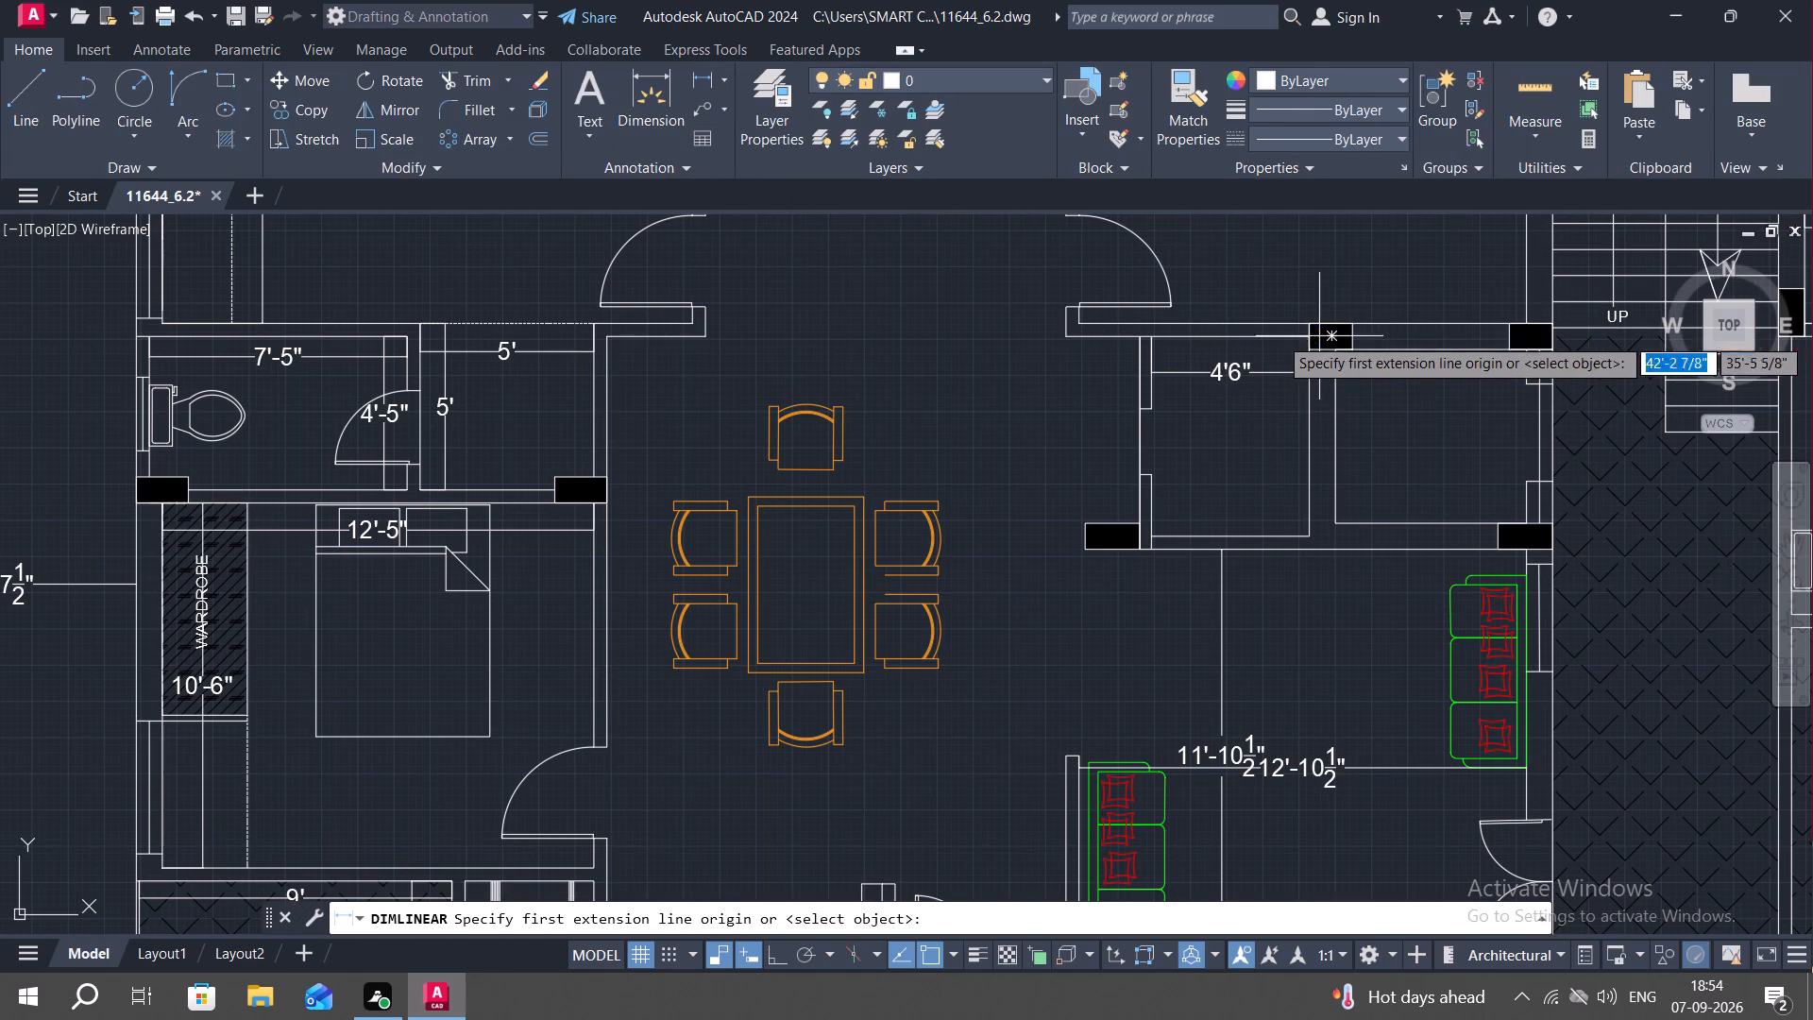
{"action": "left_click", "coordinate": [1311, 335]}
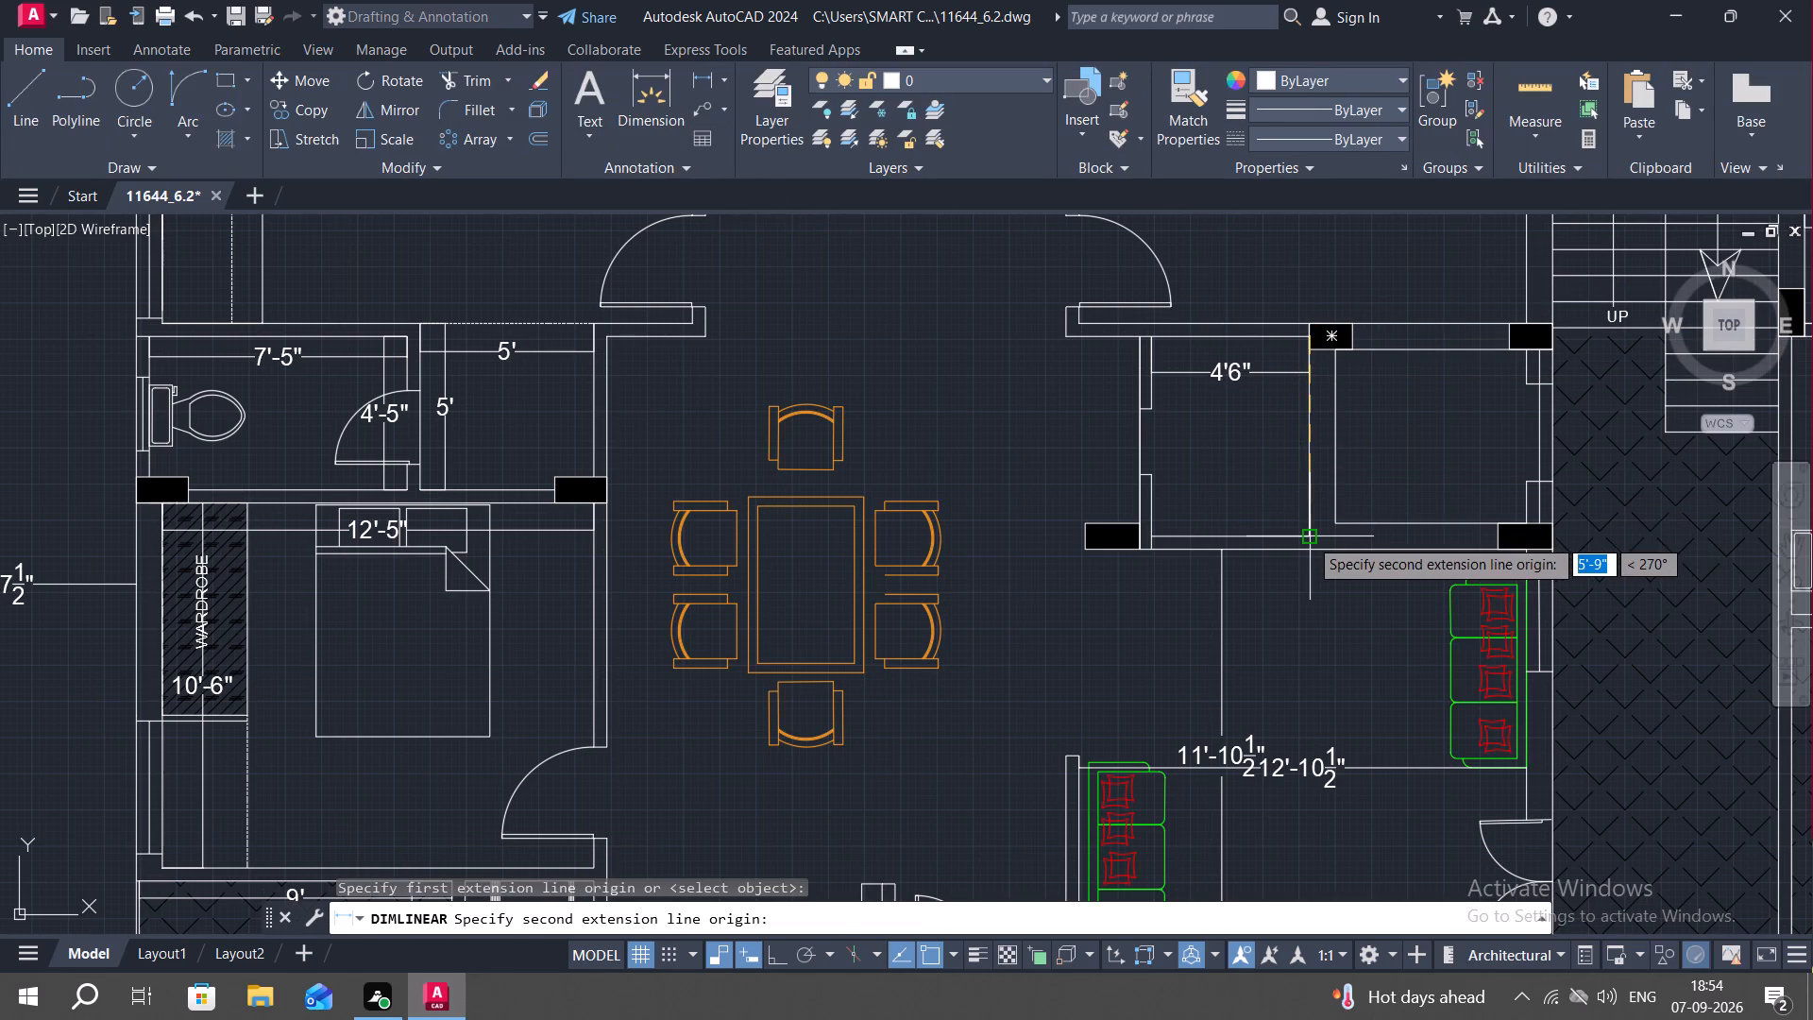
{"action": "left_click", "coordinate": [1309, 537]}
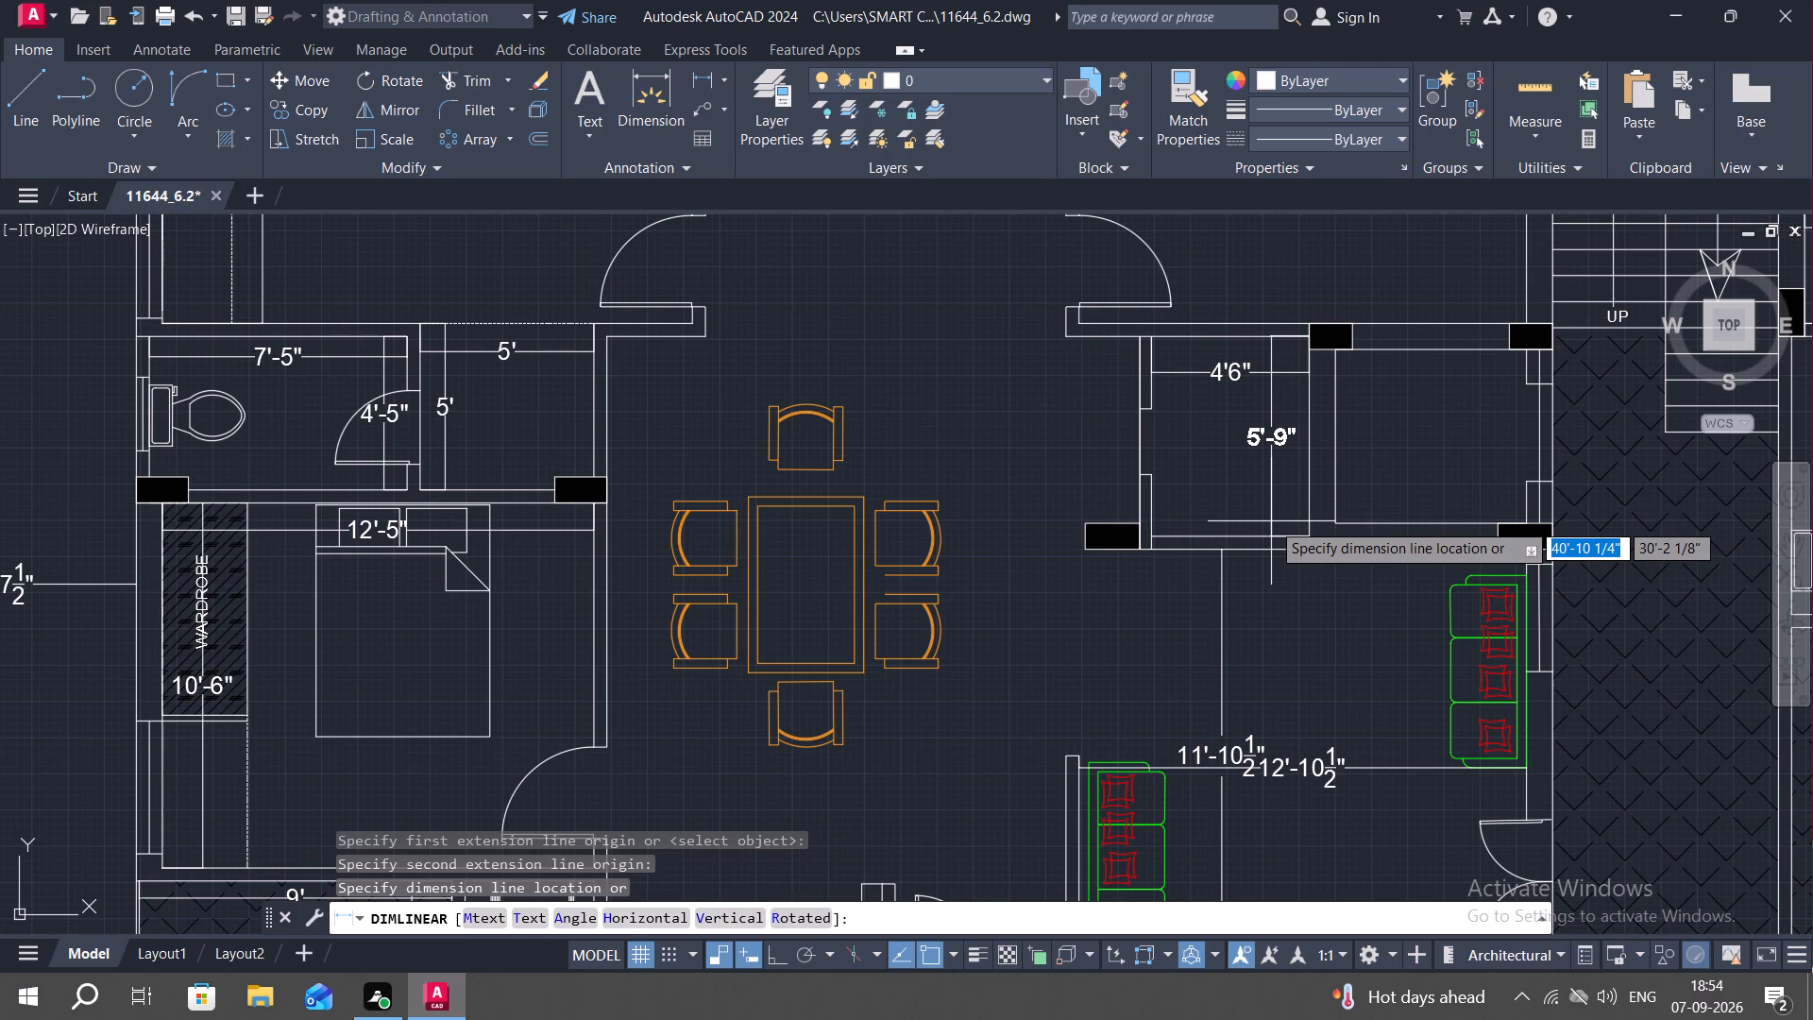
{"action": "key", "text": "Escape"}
Add a horizontal linear dimension for the width of the compartment between the narrow compartment and the staircase lobby, just below its top wall.
{"action": "scroll", "coordinate": [1279, 523], "scroll_direction": "down", "scroll_amount": 1}
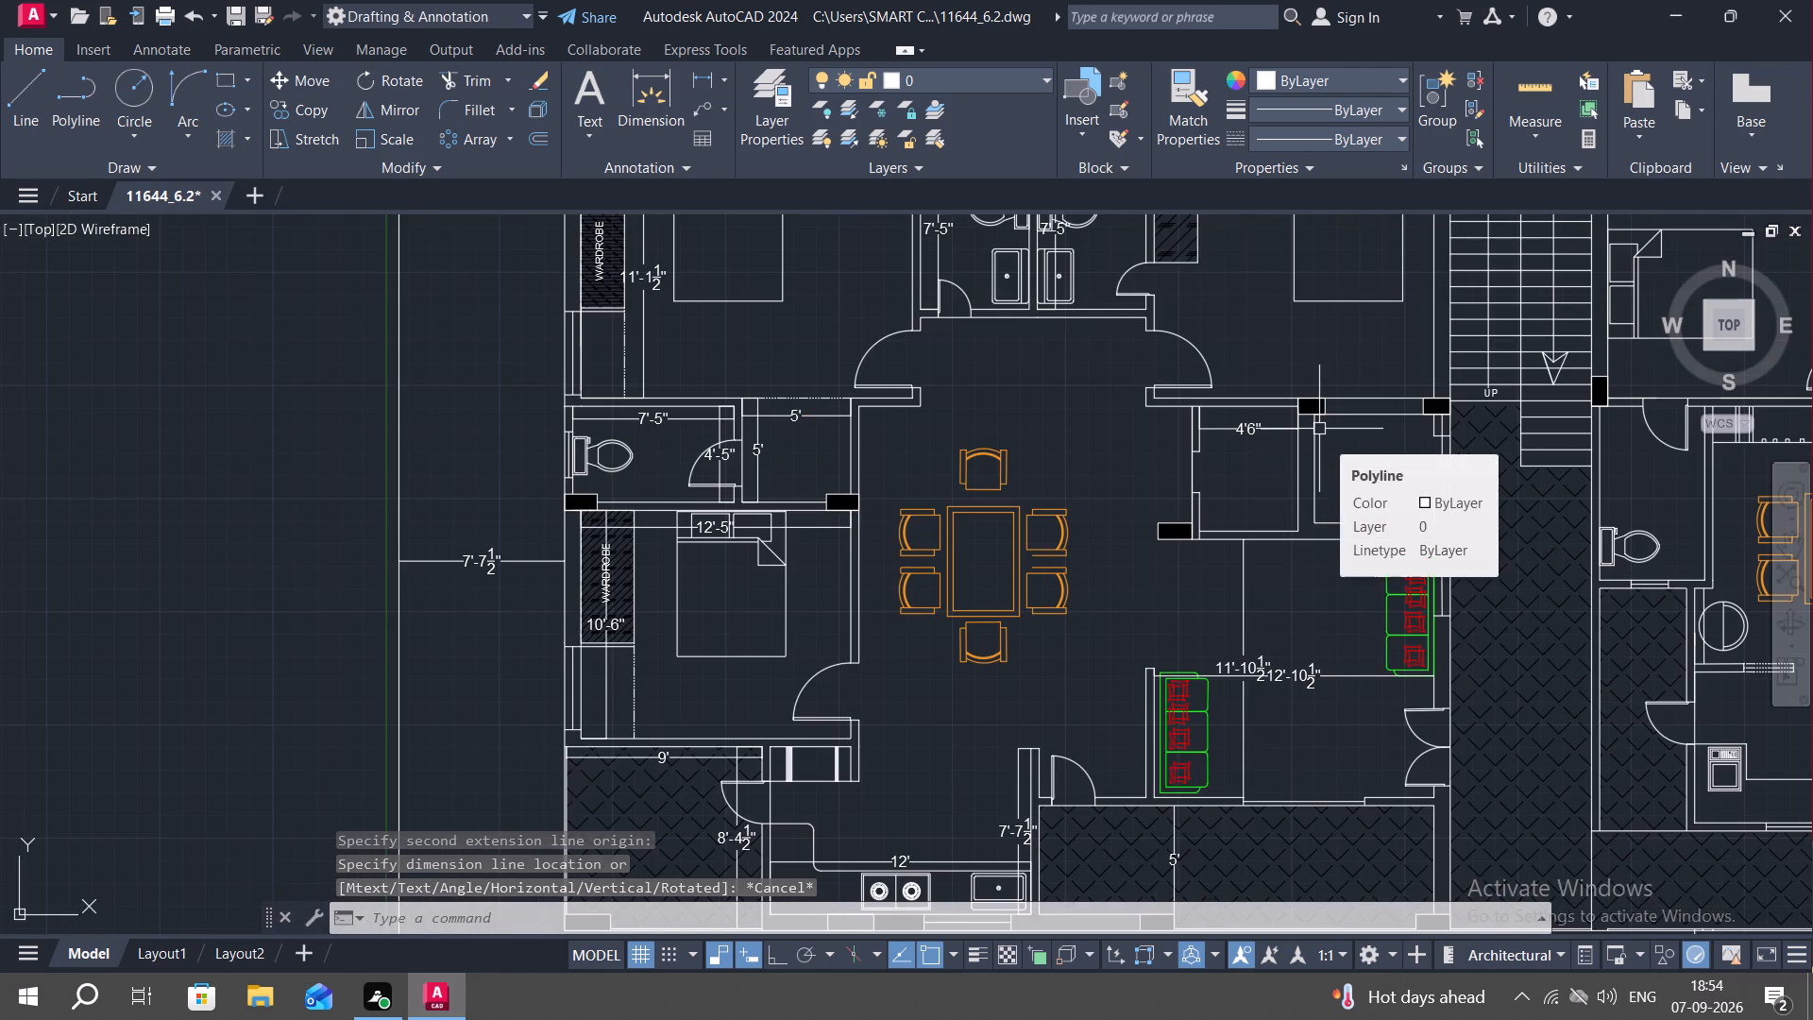
{"action": "key", "text": "space"}
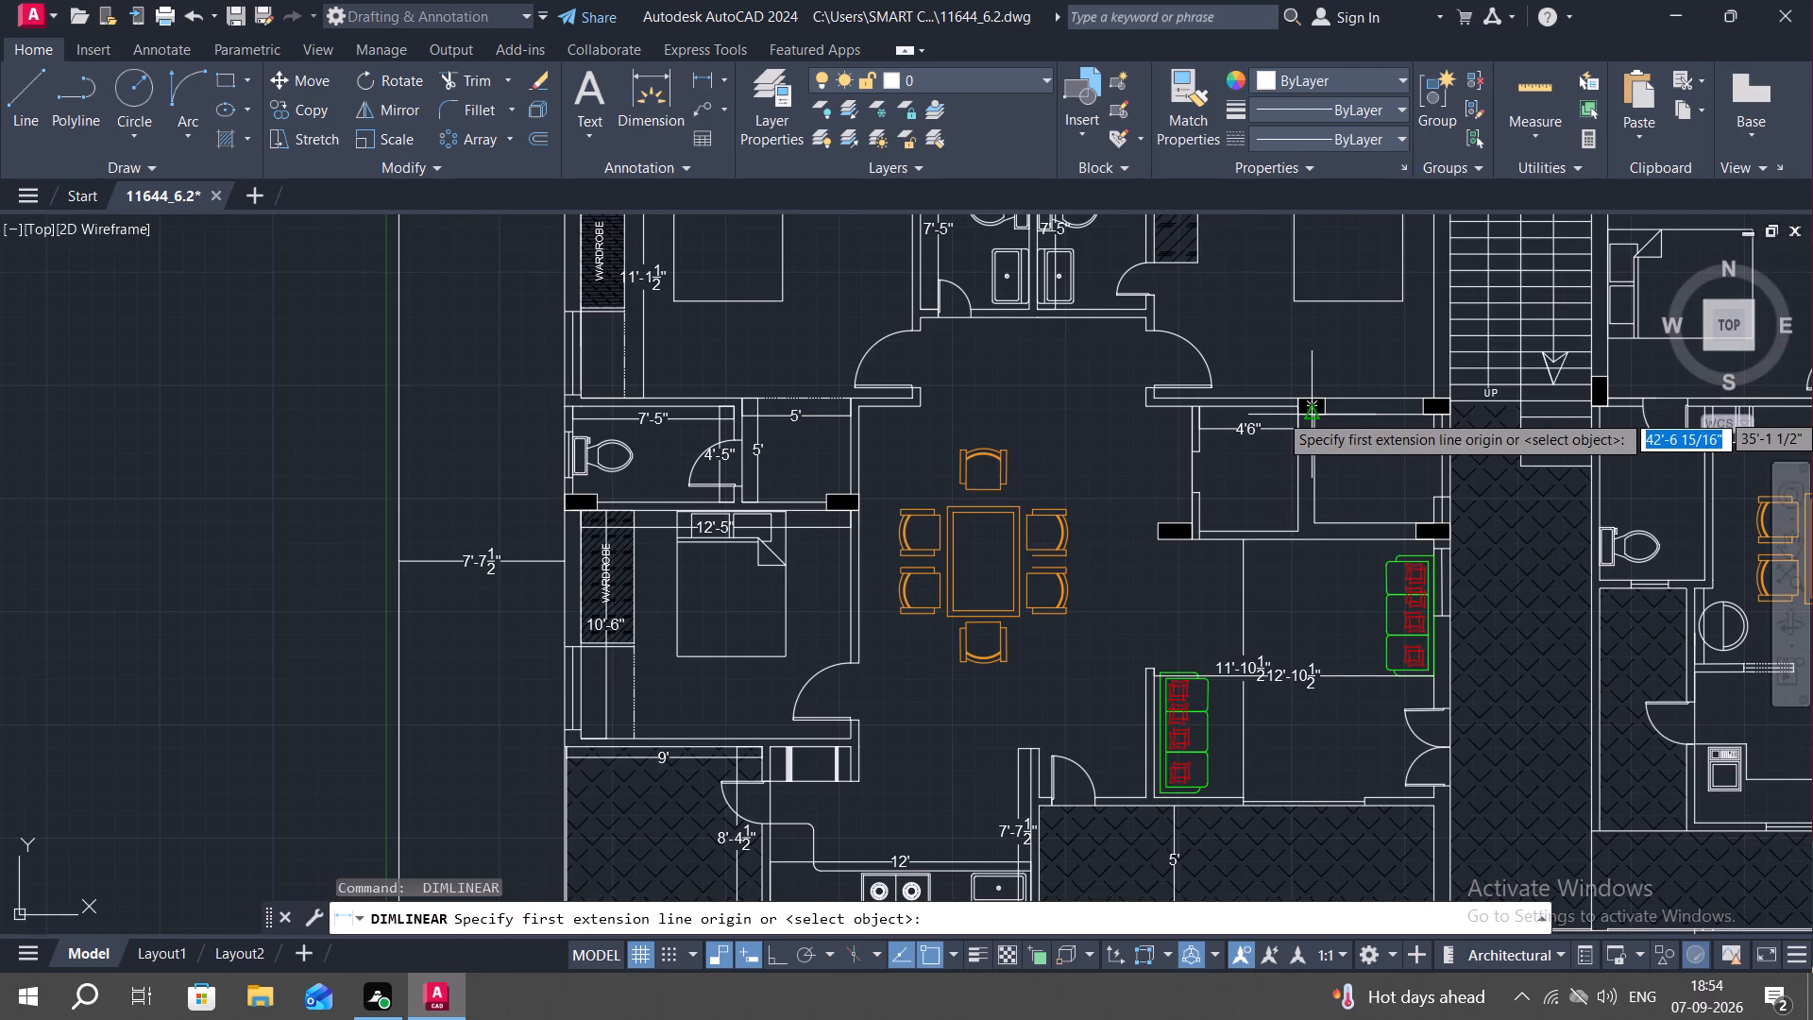
{"action": "left_click", "coordinate": [1321, 419]}
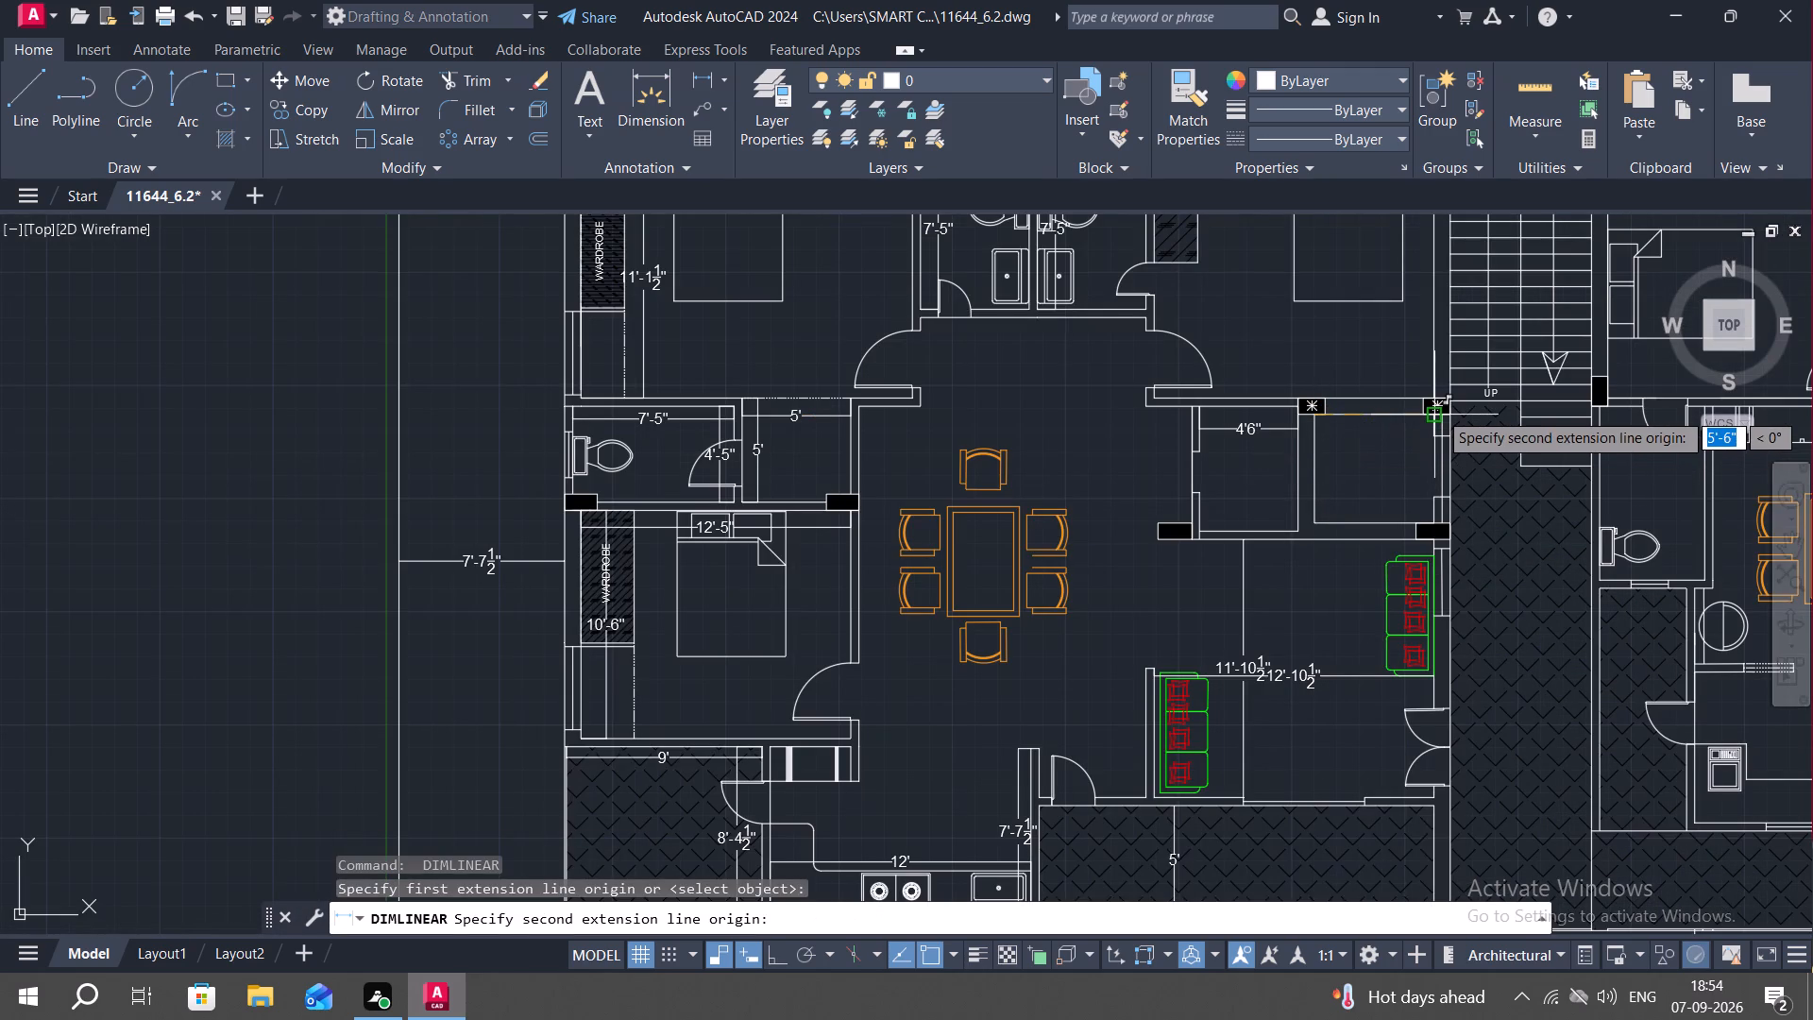
{"action": "left_click", "coordinate": [1437, 420]}
{"action": "left_click", "coordinate": [1435, 434]}
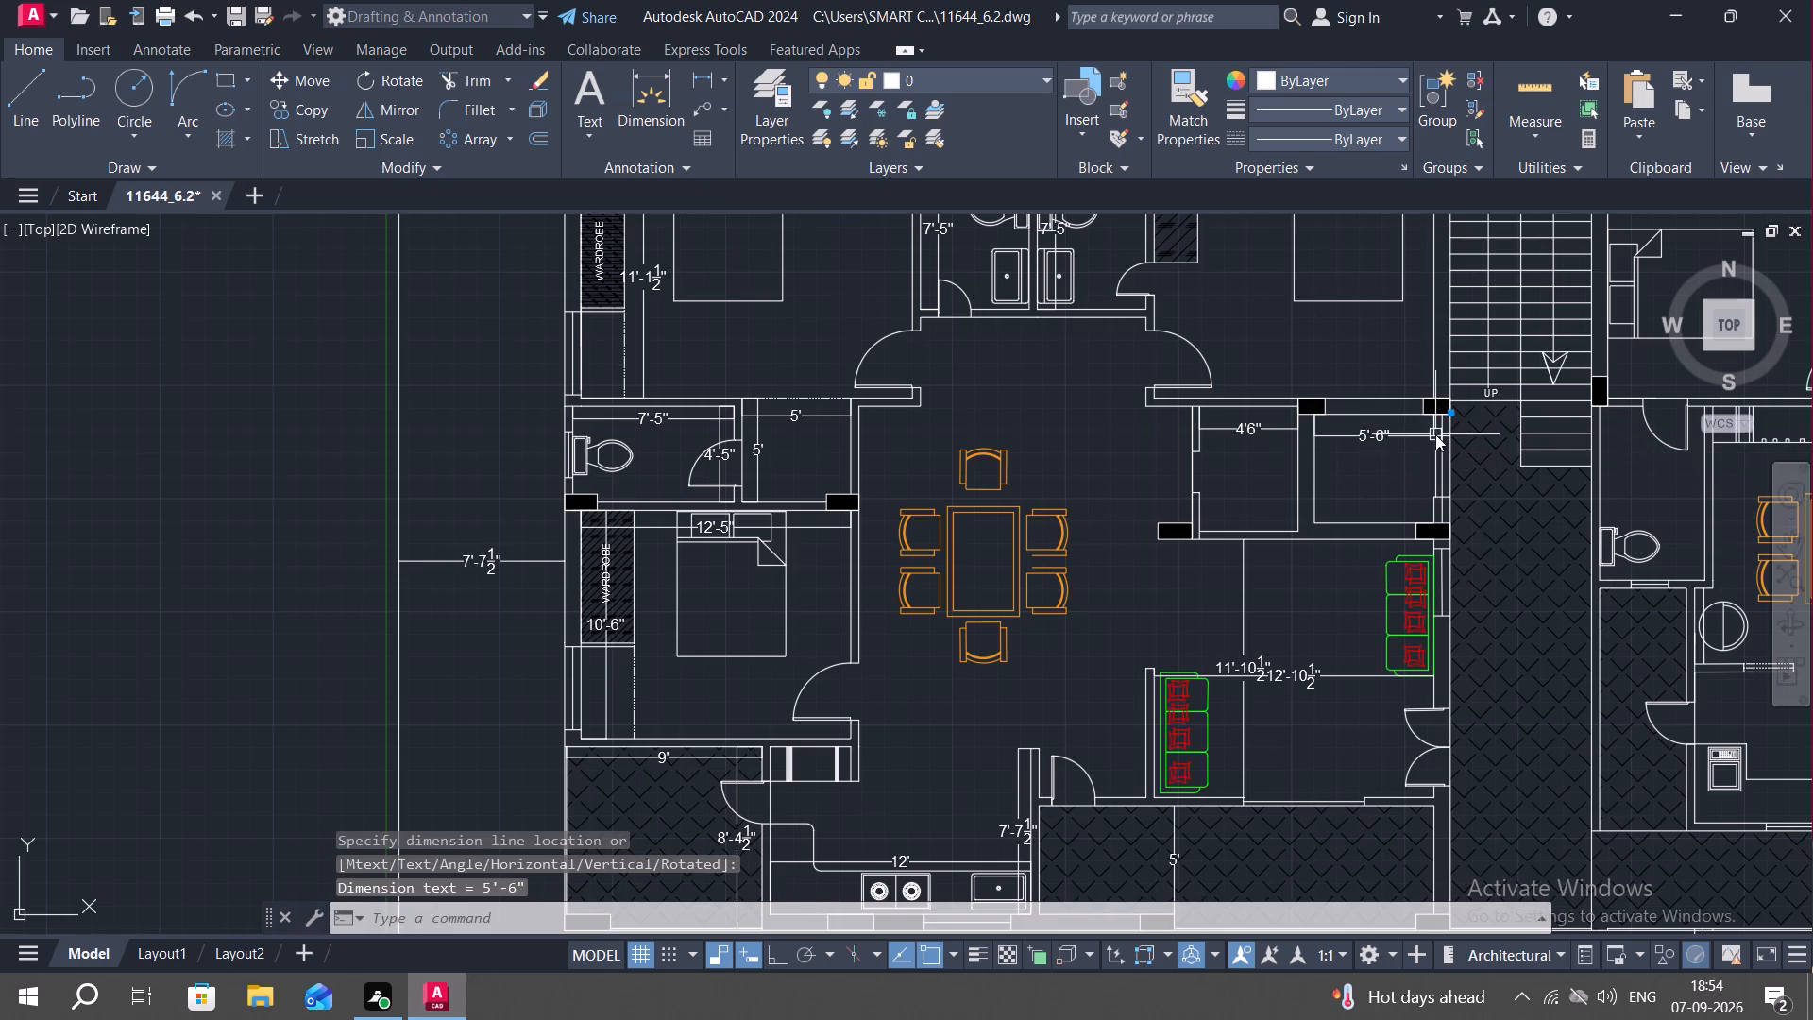
Add a vertical linear dimension for the length of the left flat's bedroom beside the staircase, placed just inside the staircase wall.
{"action": "middle_click_drag", "start_coordinate": [1394, 439], "coordinate": [1317, 455]}
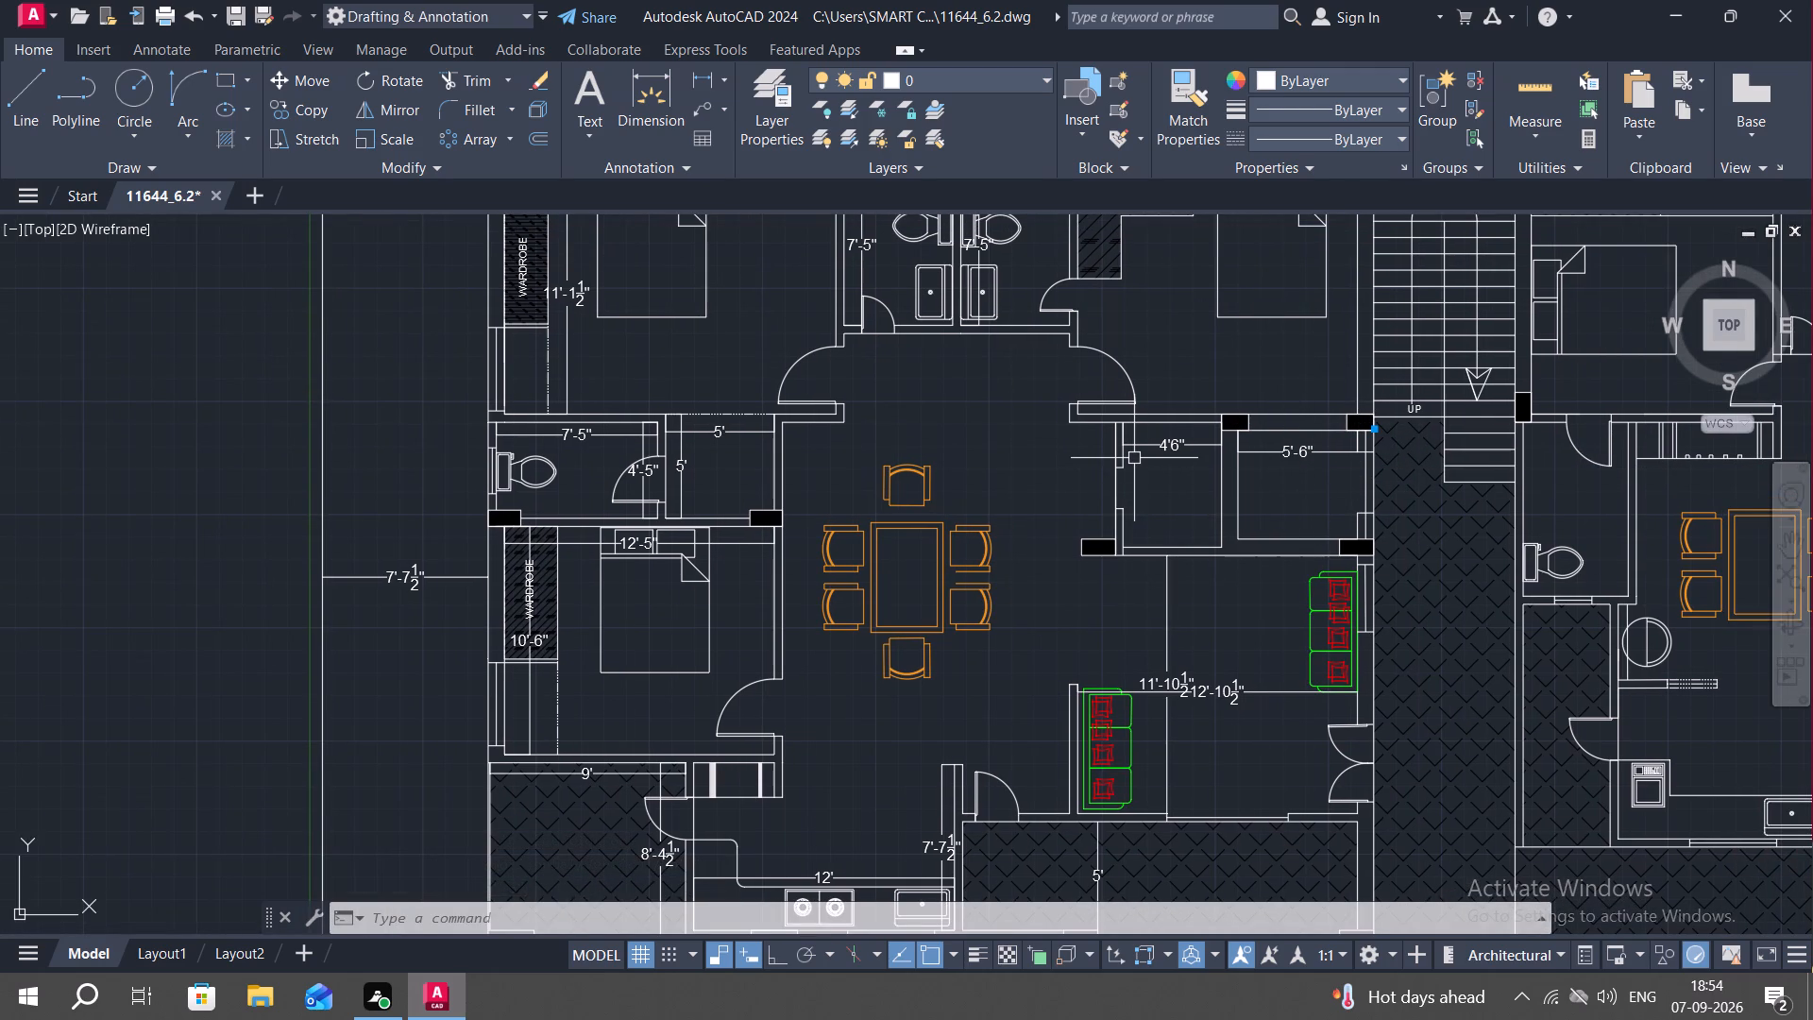
{"action": "middle_click_drag", "start_coordinate": [1043, 454], "coordinate": [1043, 559]}
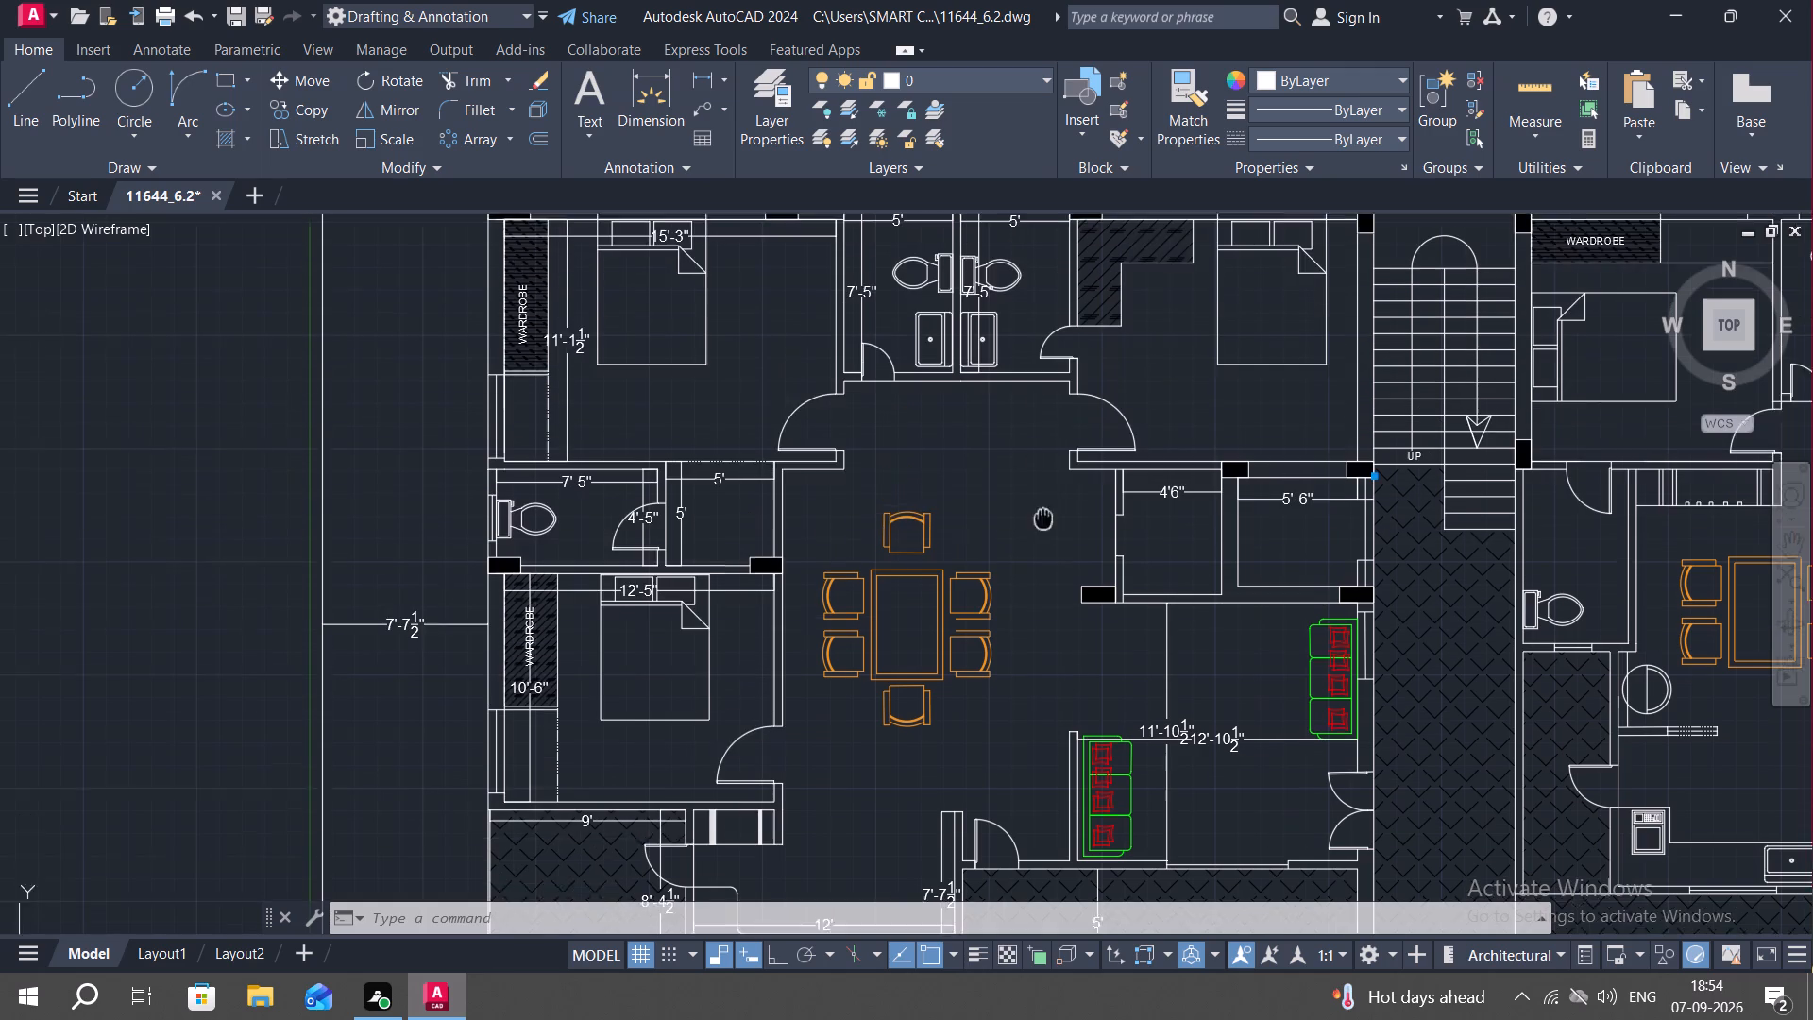
{"action": "middle_click_drag", "start_coordinate": [1043, 559], "coordinate": [1043, 564]}
{"action": "middle_click_drag", "start_coordinate": [1197, 456], "coordinate": [1167, 522]}
{"action": "left_click", "coordinate": [699, 76]}
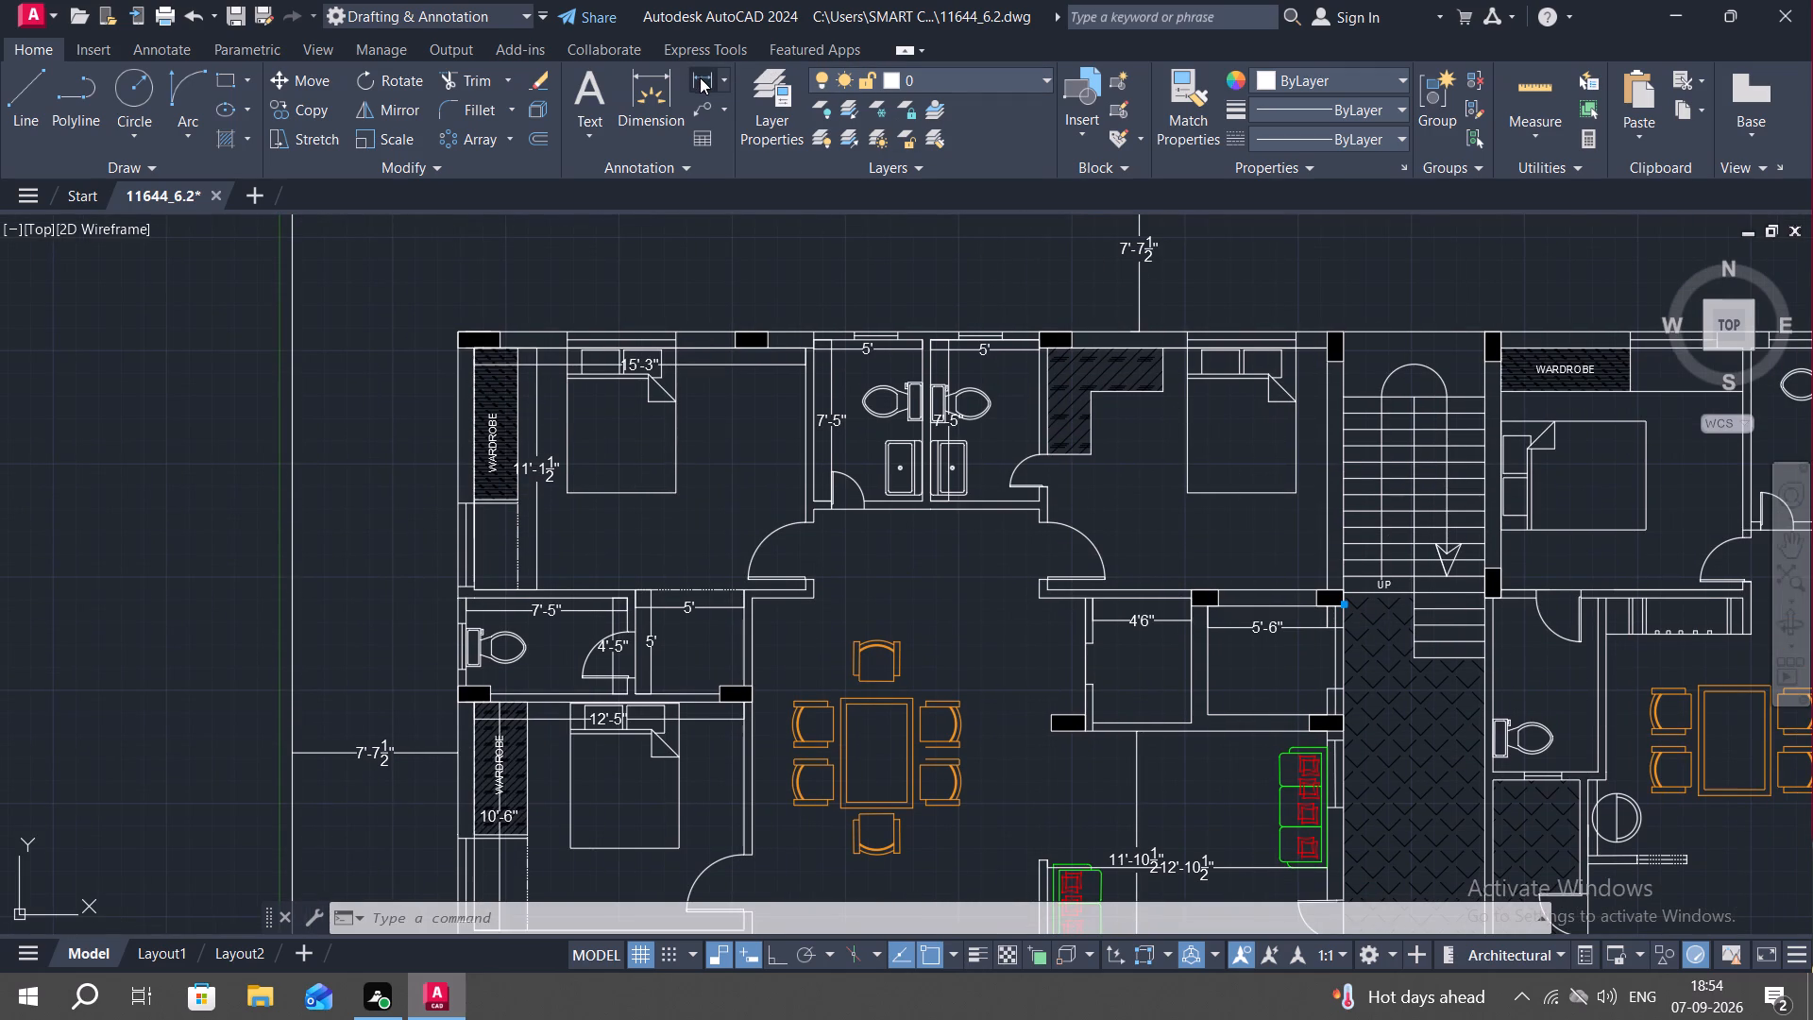
{"action": "left_click", "coordinate": [1330, 352]}
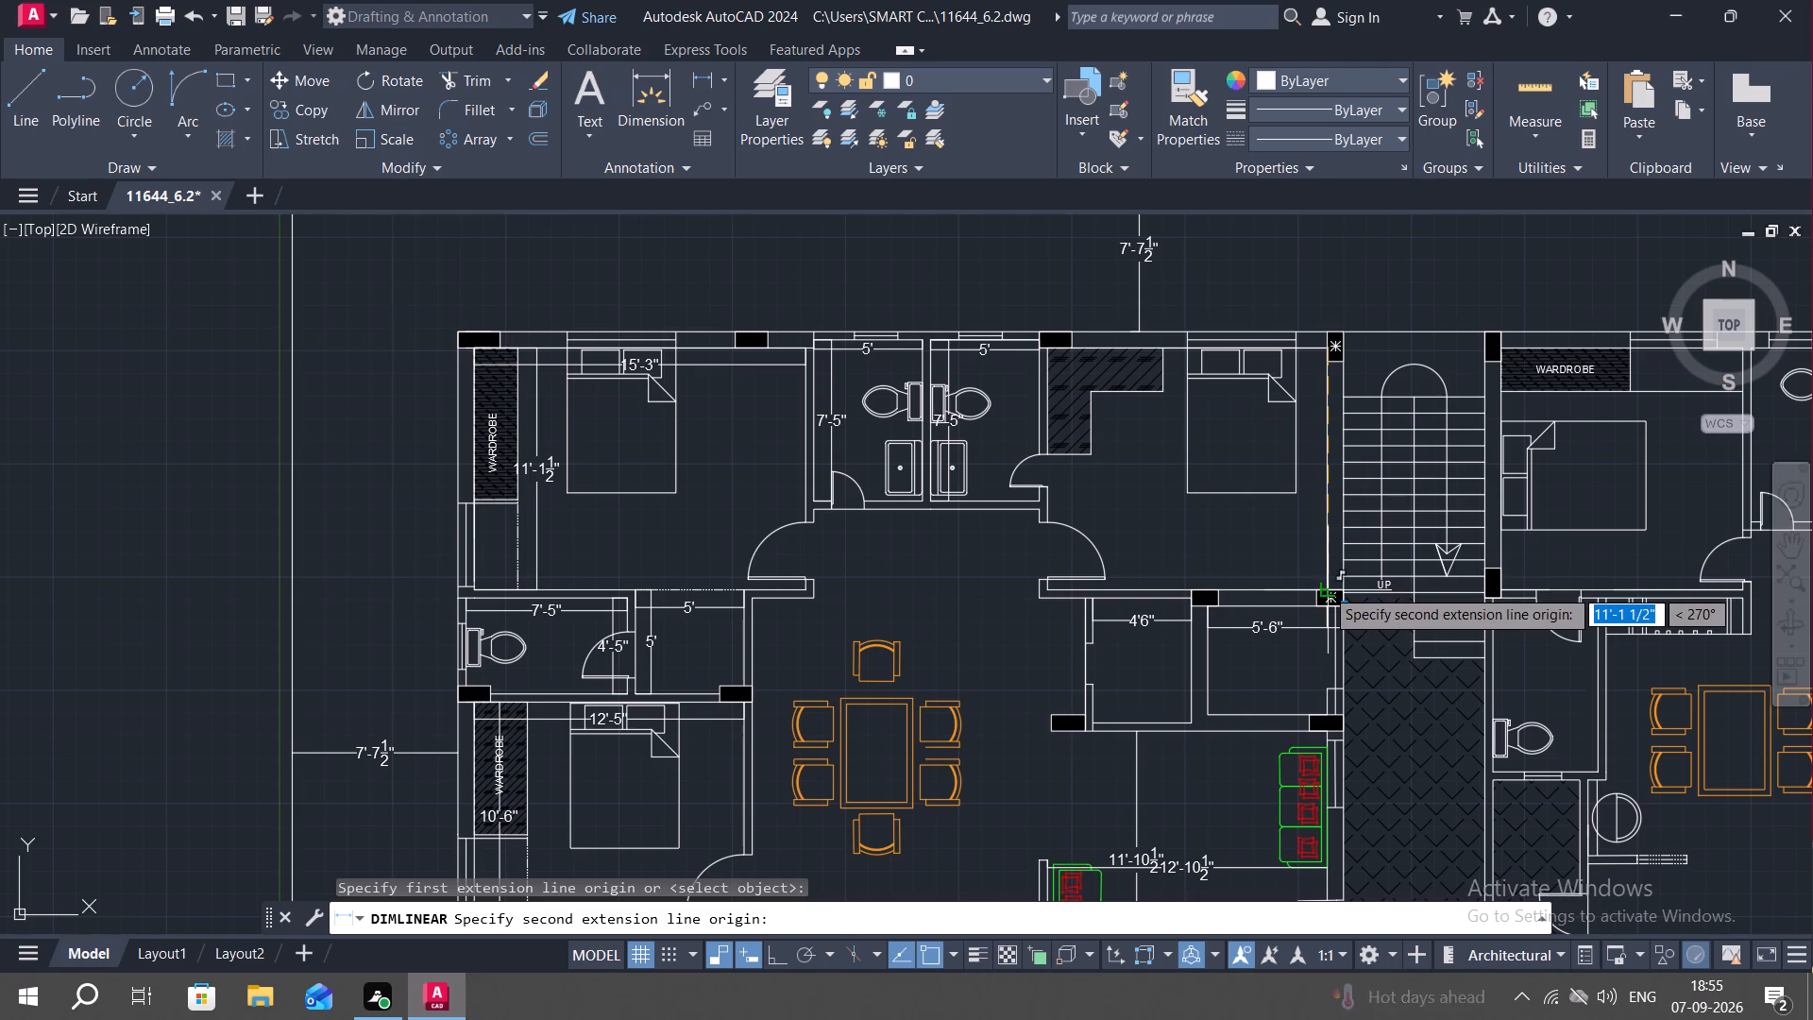
{"action": "left_click", "coordinate": [1325, 587]}
{"action": "left_click", "coordinate": [1298, 581]}
Add a horizontal linear dimension for the width of the bedroom beside the staircase, placed just above its lower wall.
{"action": "key", "text": "space"}
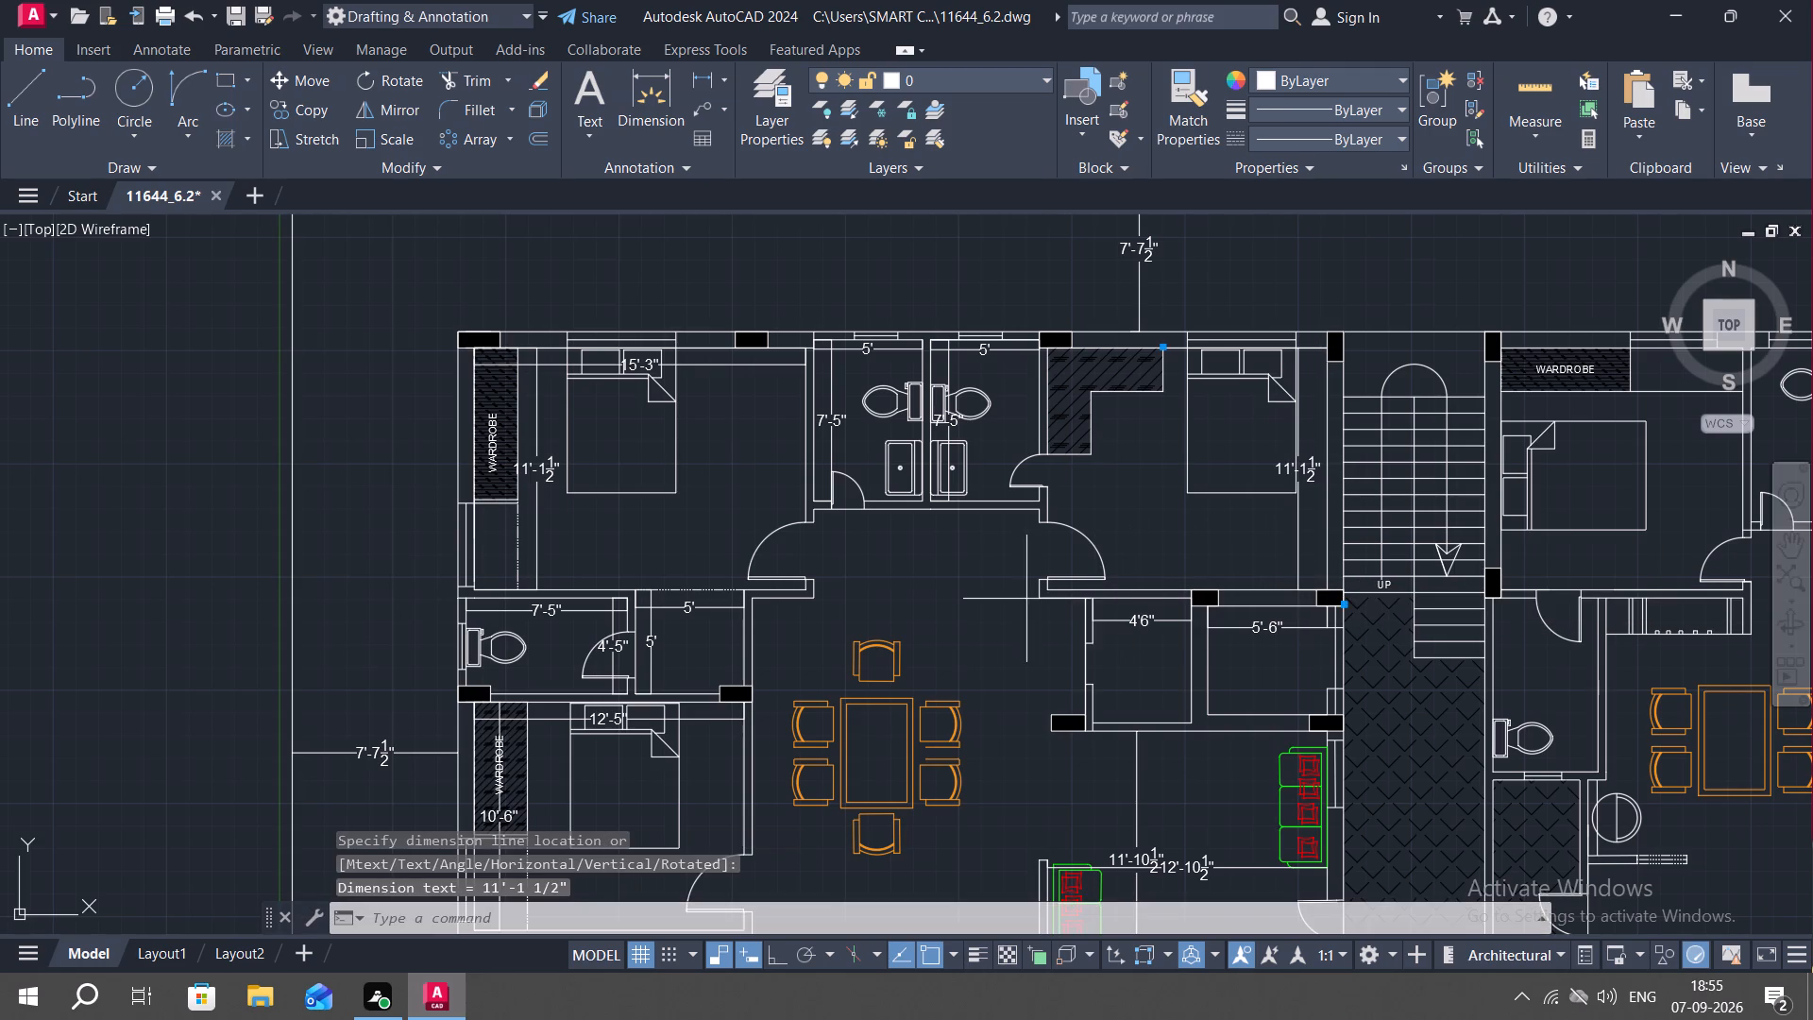
{"action": "left_click", "coordinate": [1049, 592]}
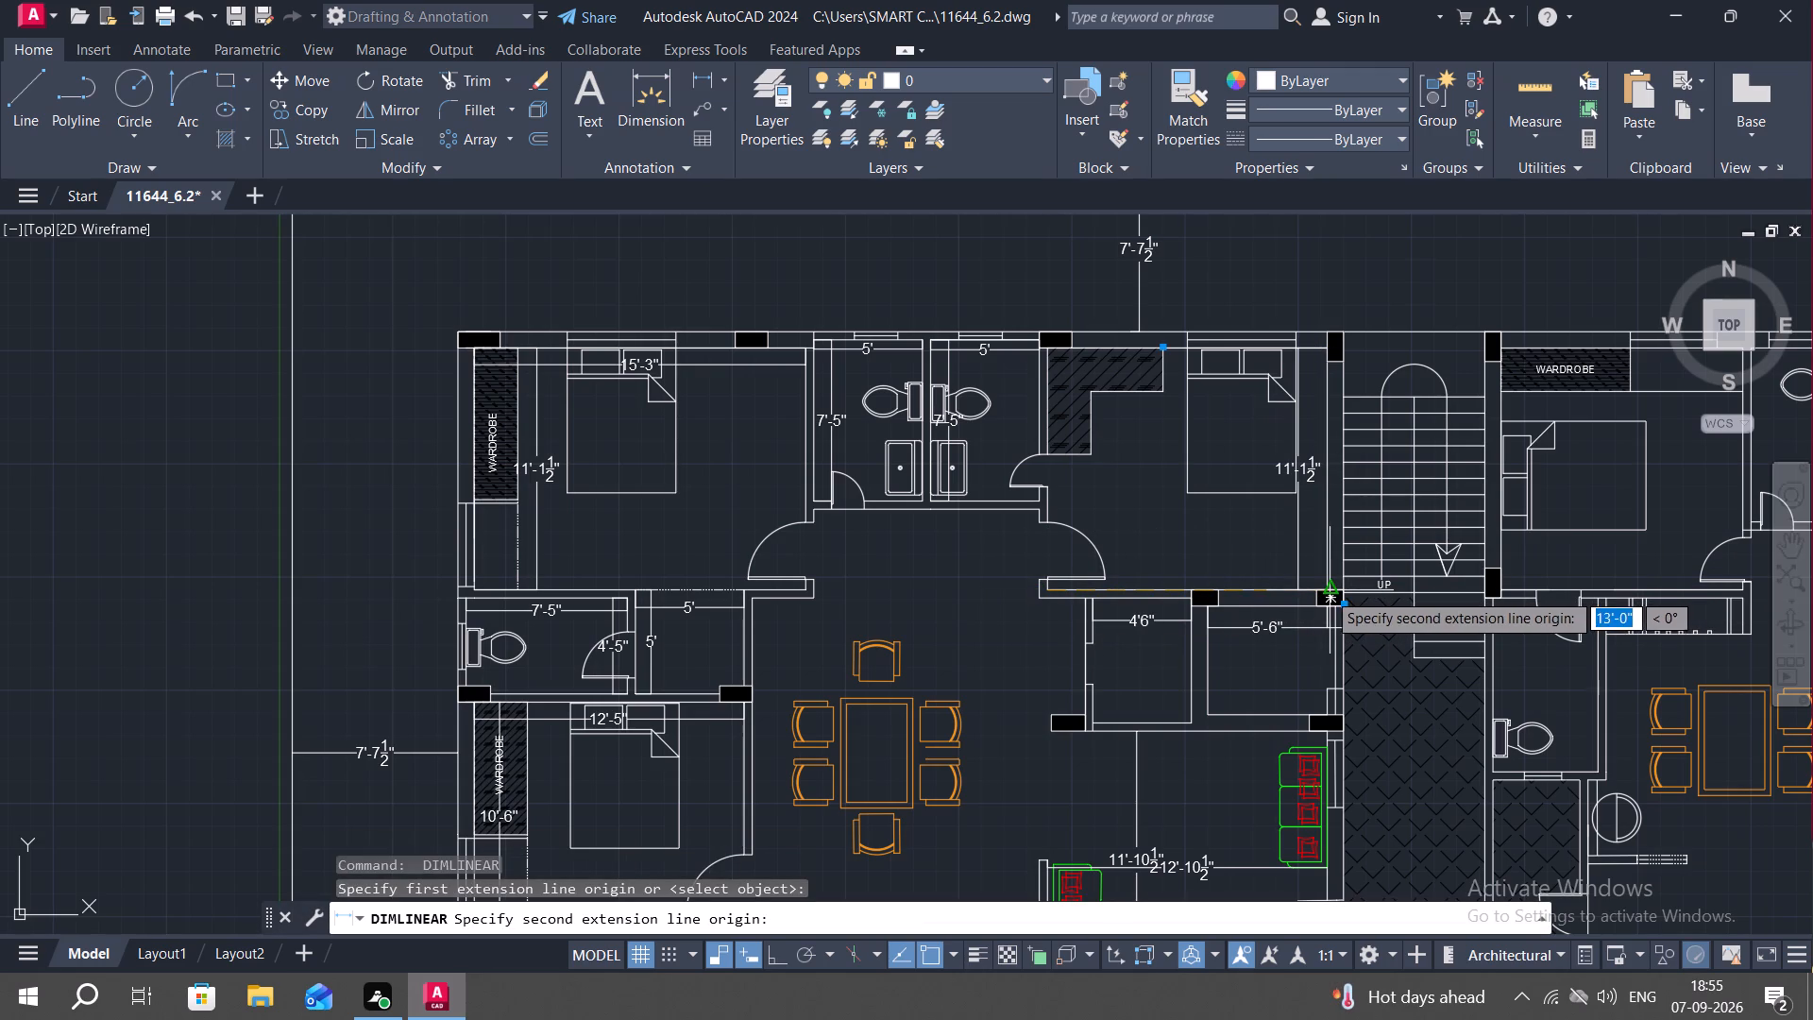
{"action": "scroll", "coordinate": [1324, 588], "scroll_direction": "up", "scroll_amount": 2}
{"action": "left_click", "coordinate": [1319, 594]}
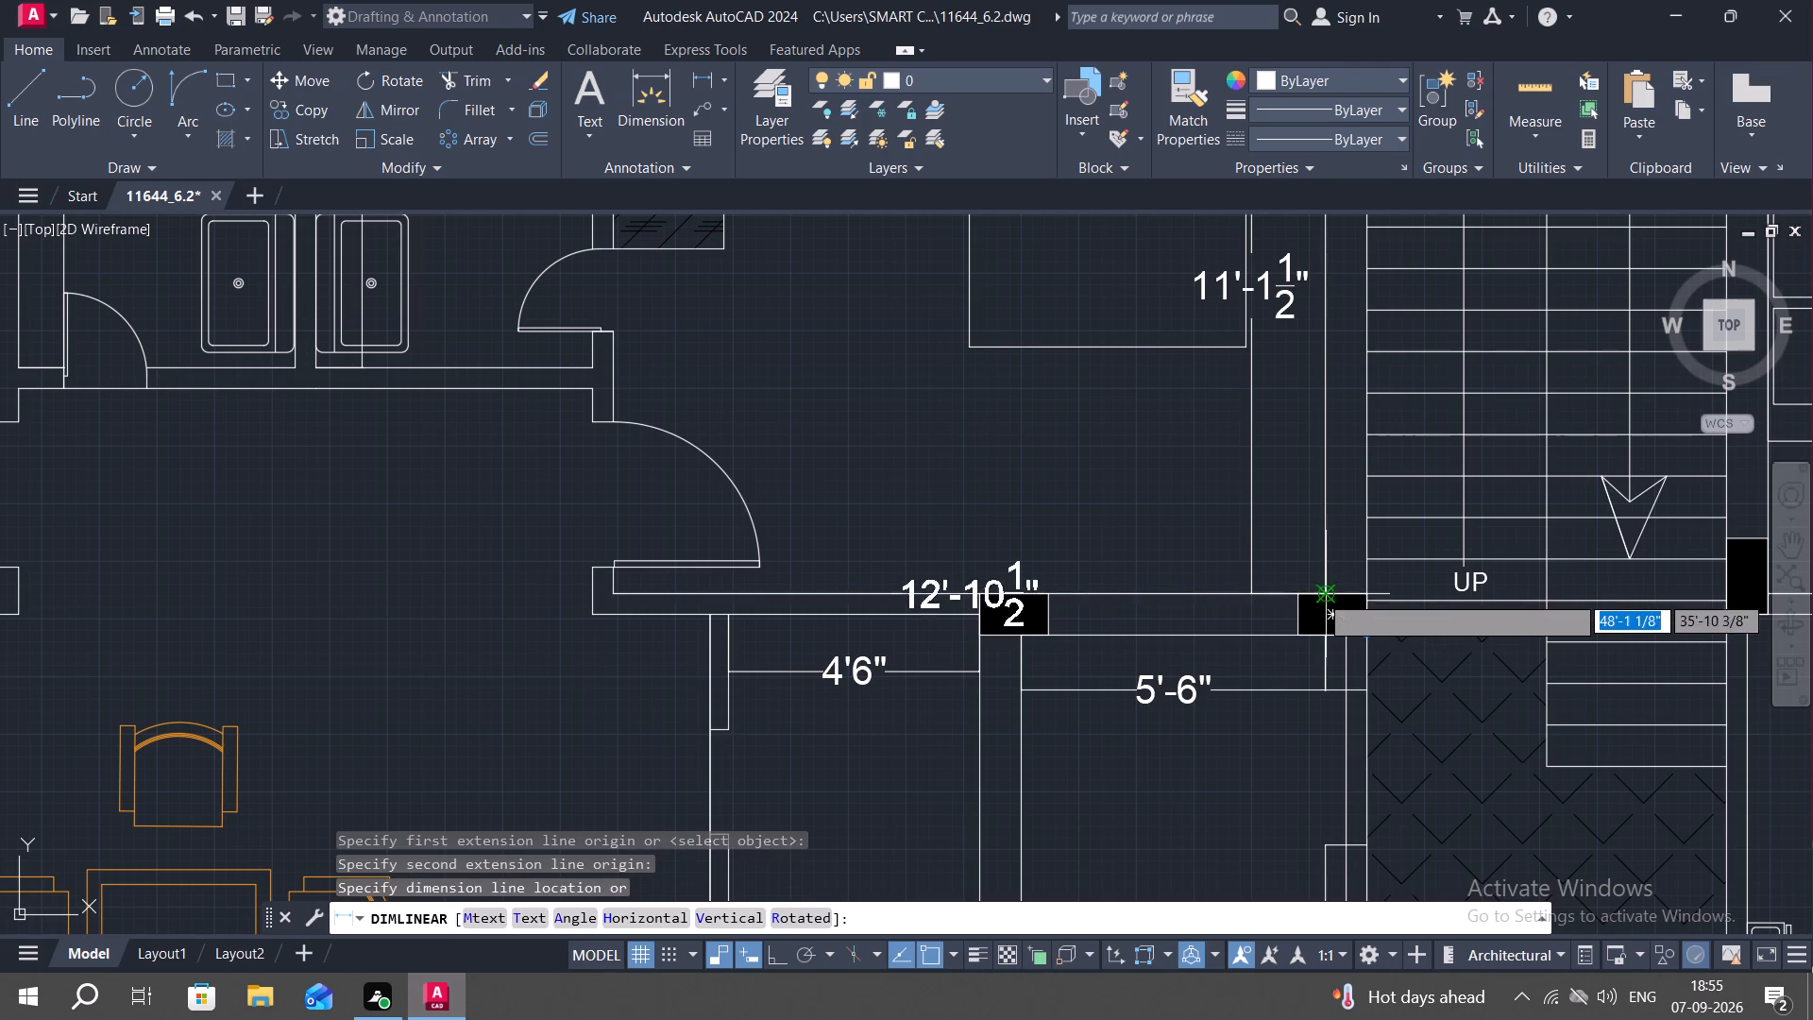
{"action": "left_click", "coordinate": [1303, 550]}
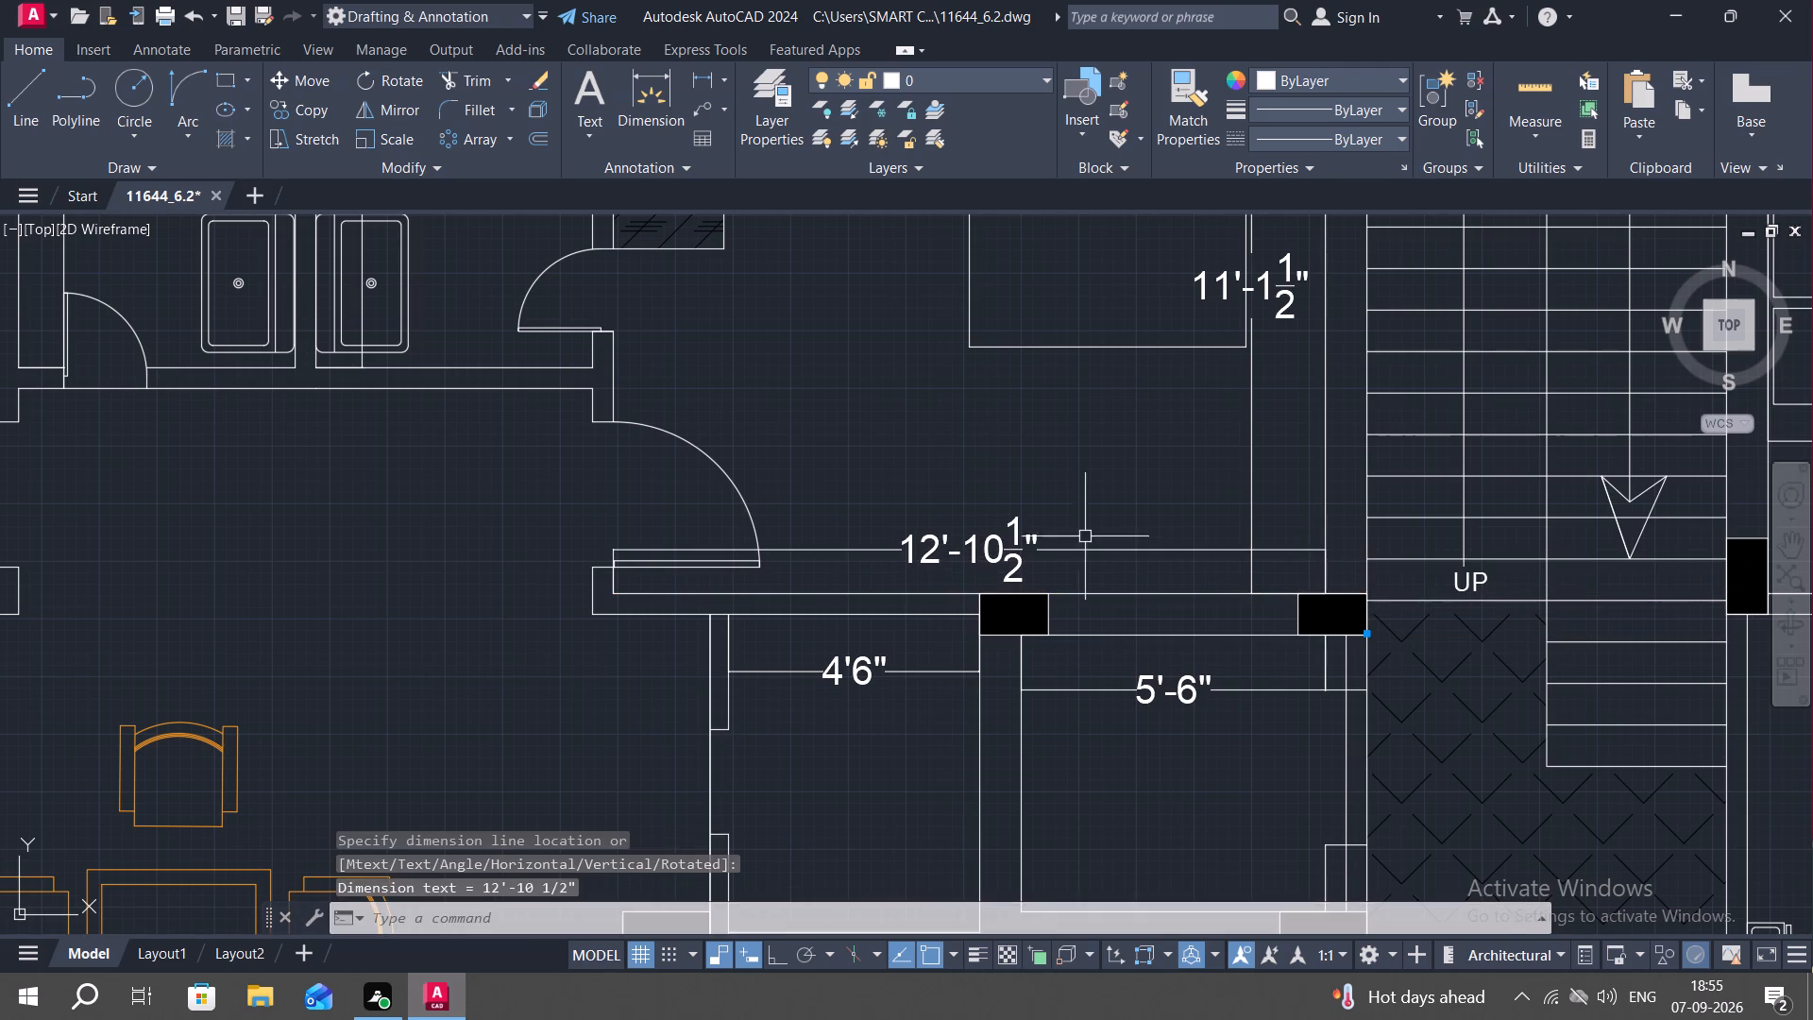
Add a horizontal linear dimension below the dining table, from the lower bedroom's wall to the short wall behind the lower sofa.
{"action": "scroll", "coordinate": [1085, 536], "scroll_direction": "down", "scroll_amount": 3}
{"action": "middle_click_drag", "start_coordinate": [934, 580], "coordinate": [974, 479]}
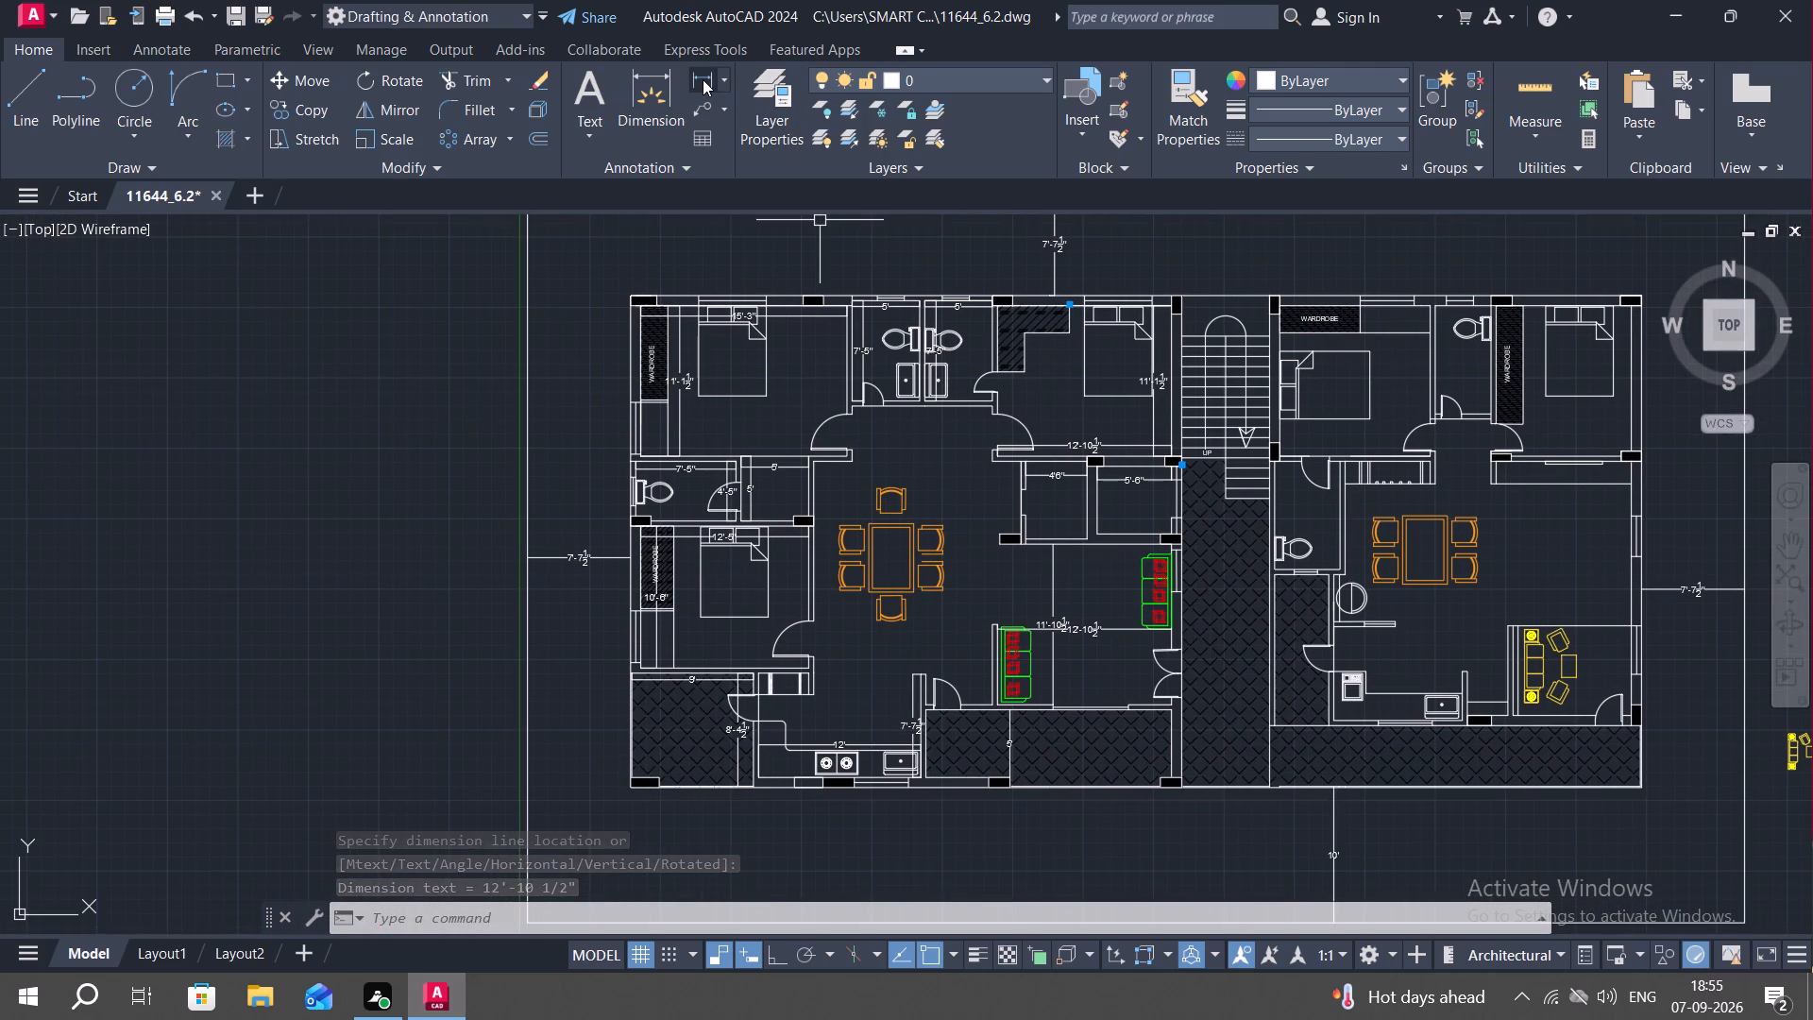
{"action": "left_click", "coordinate": [702, 72]}
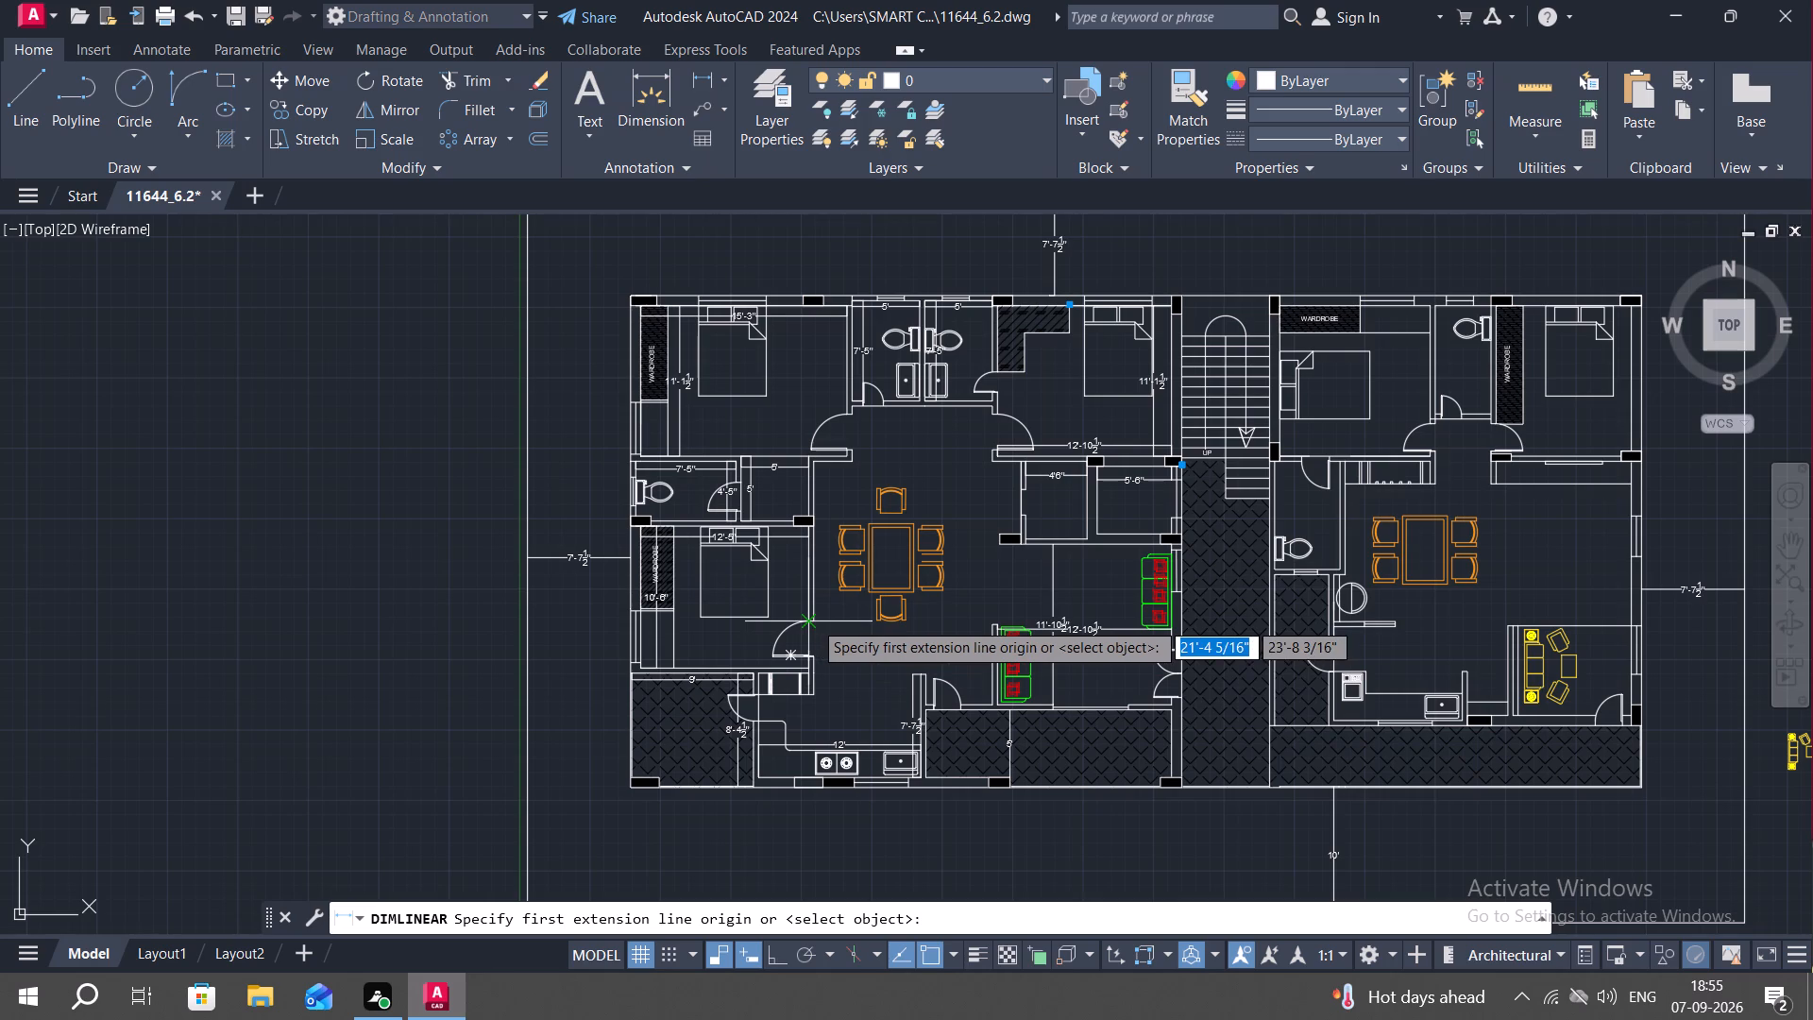
{"action": "left_click", "coordinate": [821, 618]}
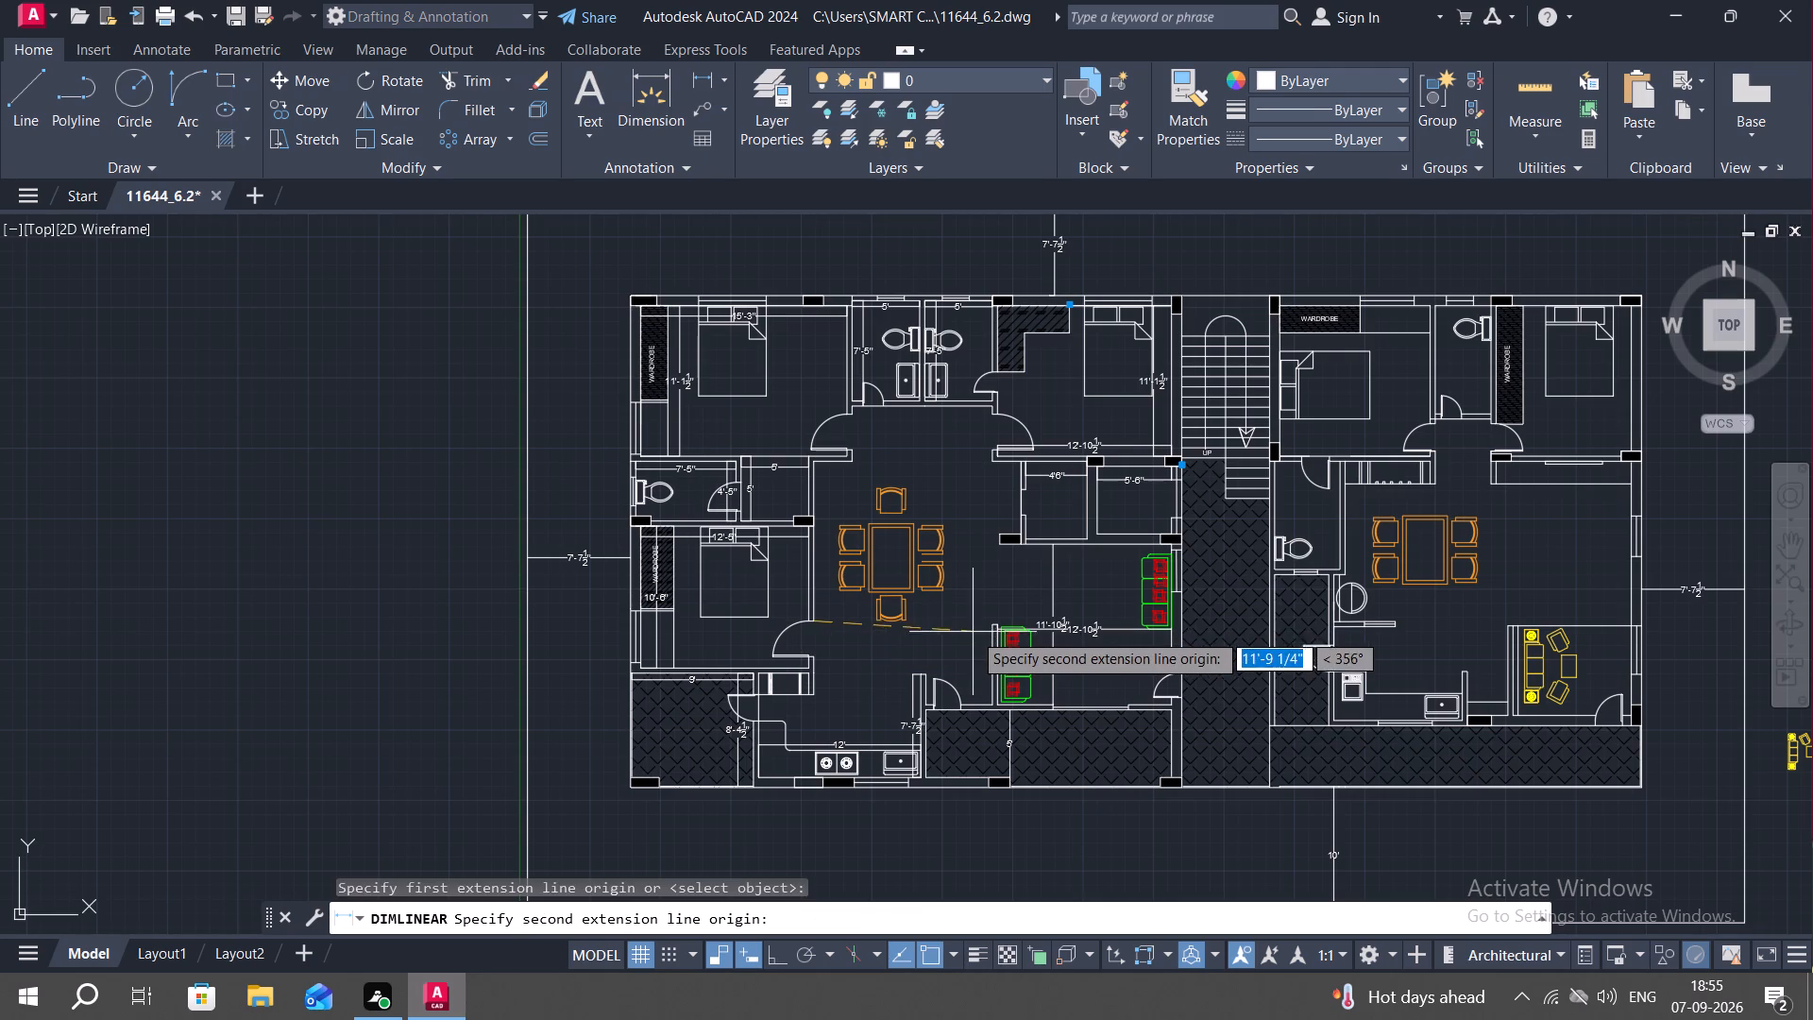
{"action": "left_click", "coordinate": [990, 626]}
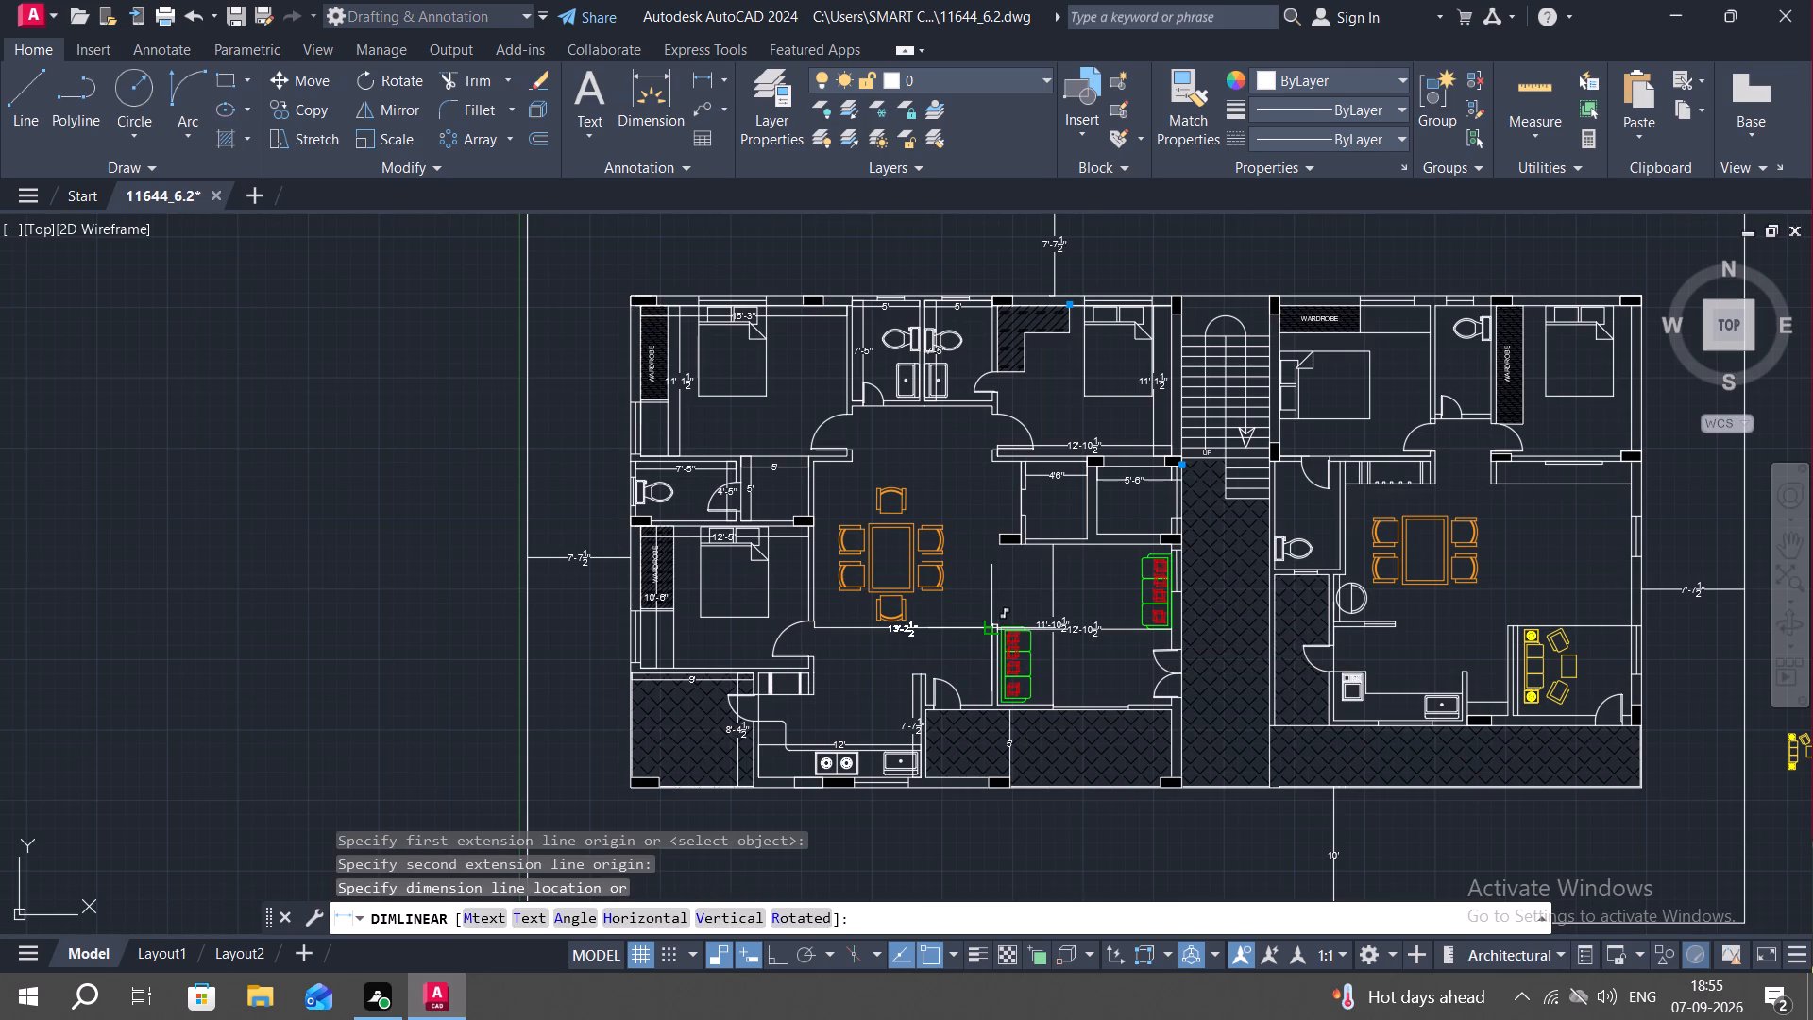
{"action": "scroll", "coordinate": [990, 626], "scroll_direction": "up", "scroll_amount": 2}
{"action": "left_click", "coordinate": [990, 626]}
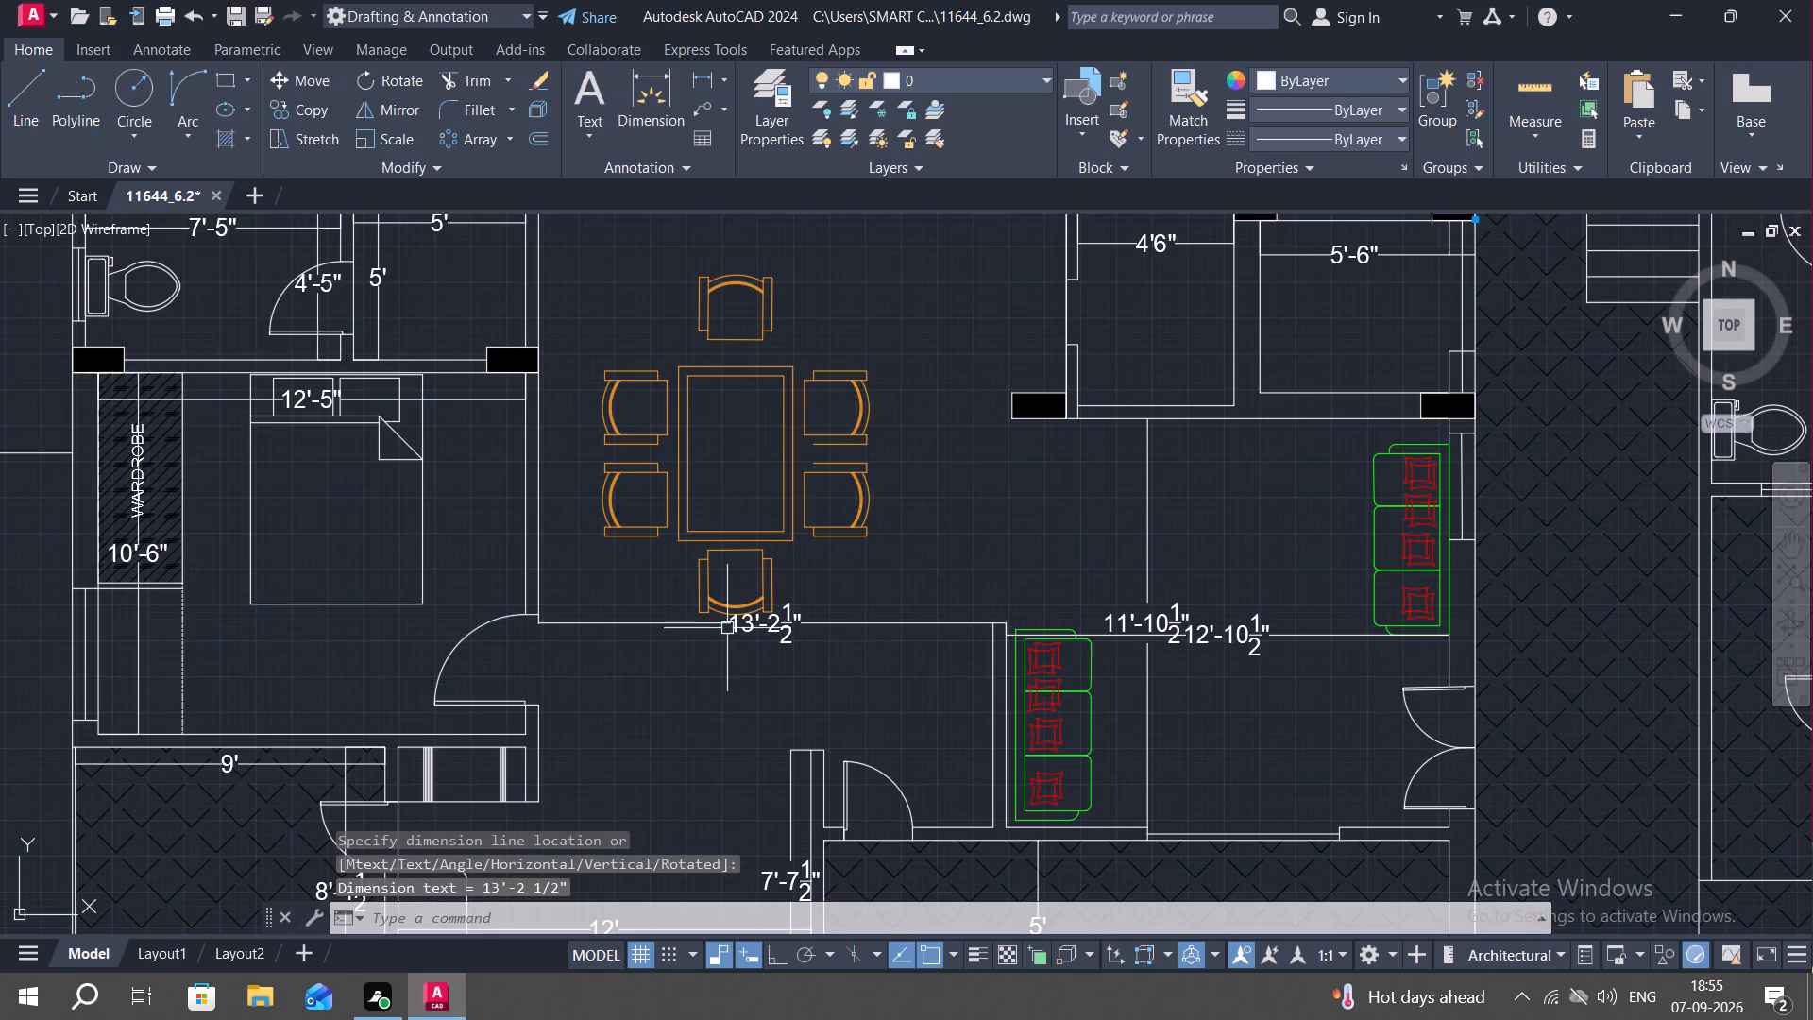
Override the text of the dining area's width dimension with 13'.
{"action": "double_click", "coordinate": [787, 630]}
{"action": "scroll", "coordinate": [787, 630], "scroll_direction": "up", "scroll_amount": 2}
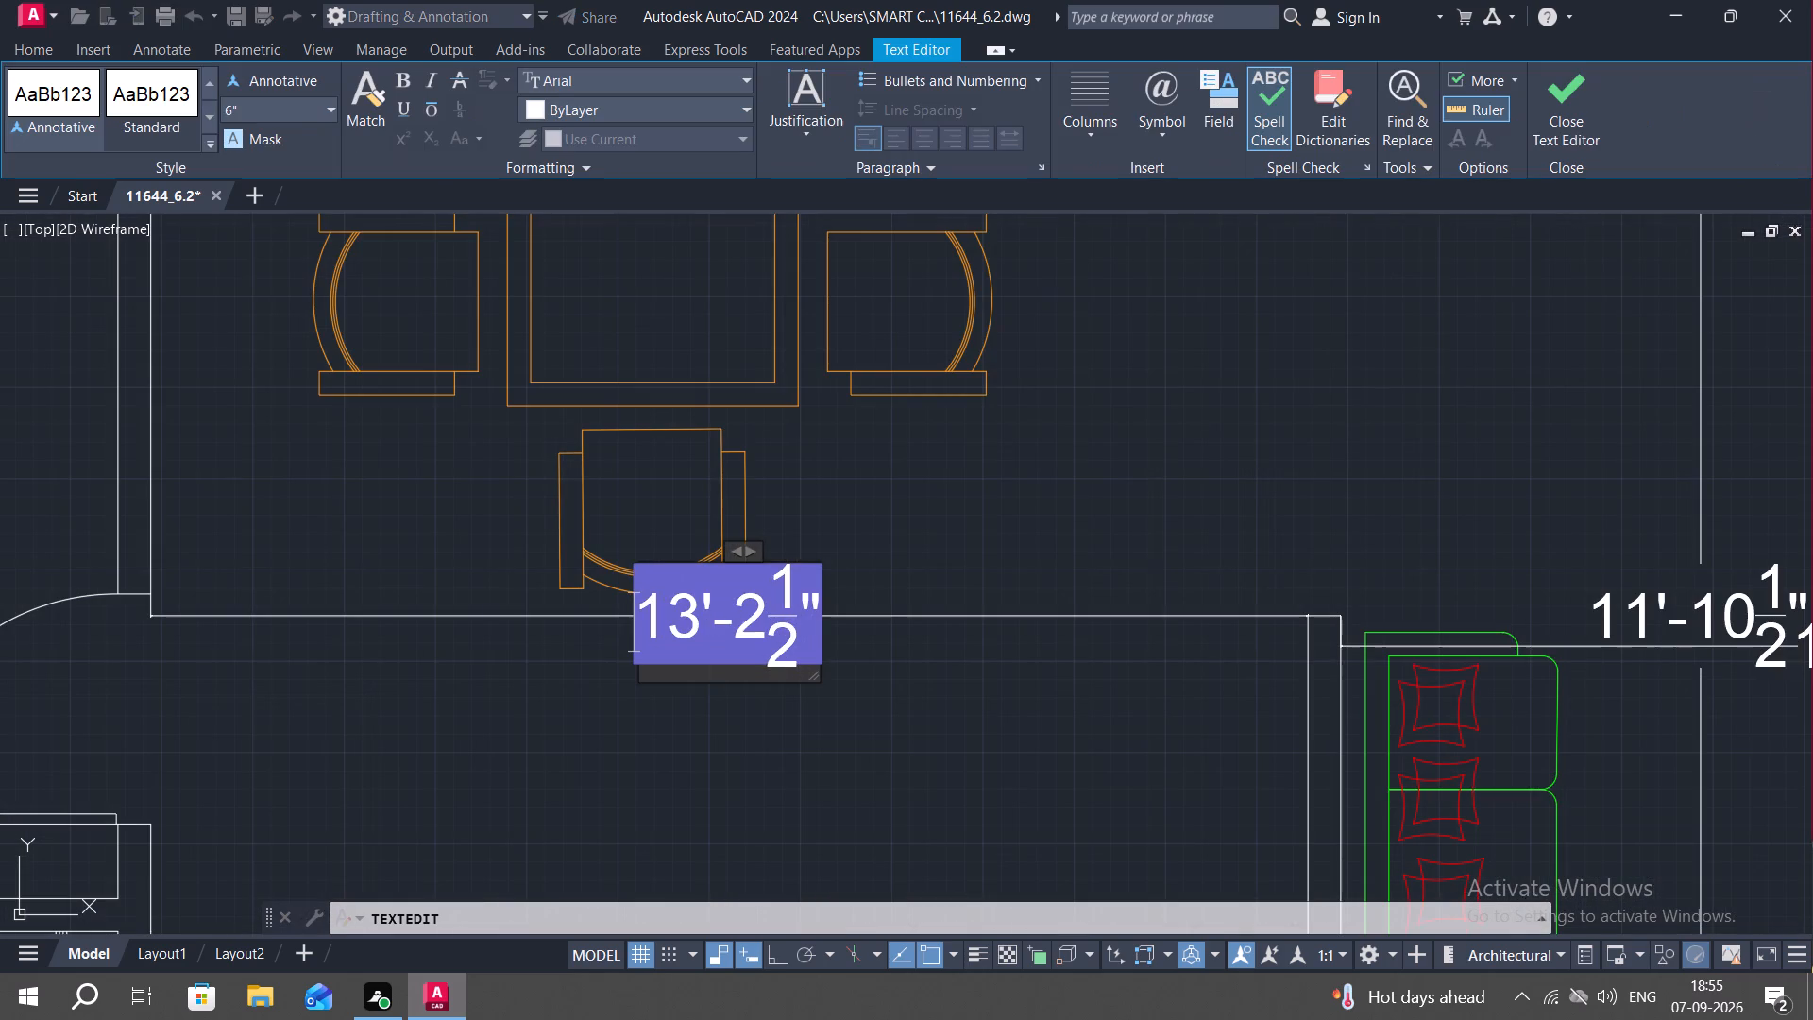
{"action": "left_click", "coordinate": [799, 639]}
{"action": "key", "text": "BackSpace"}
{"action": "key", "text": "backslash"}
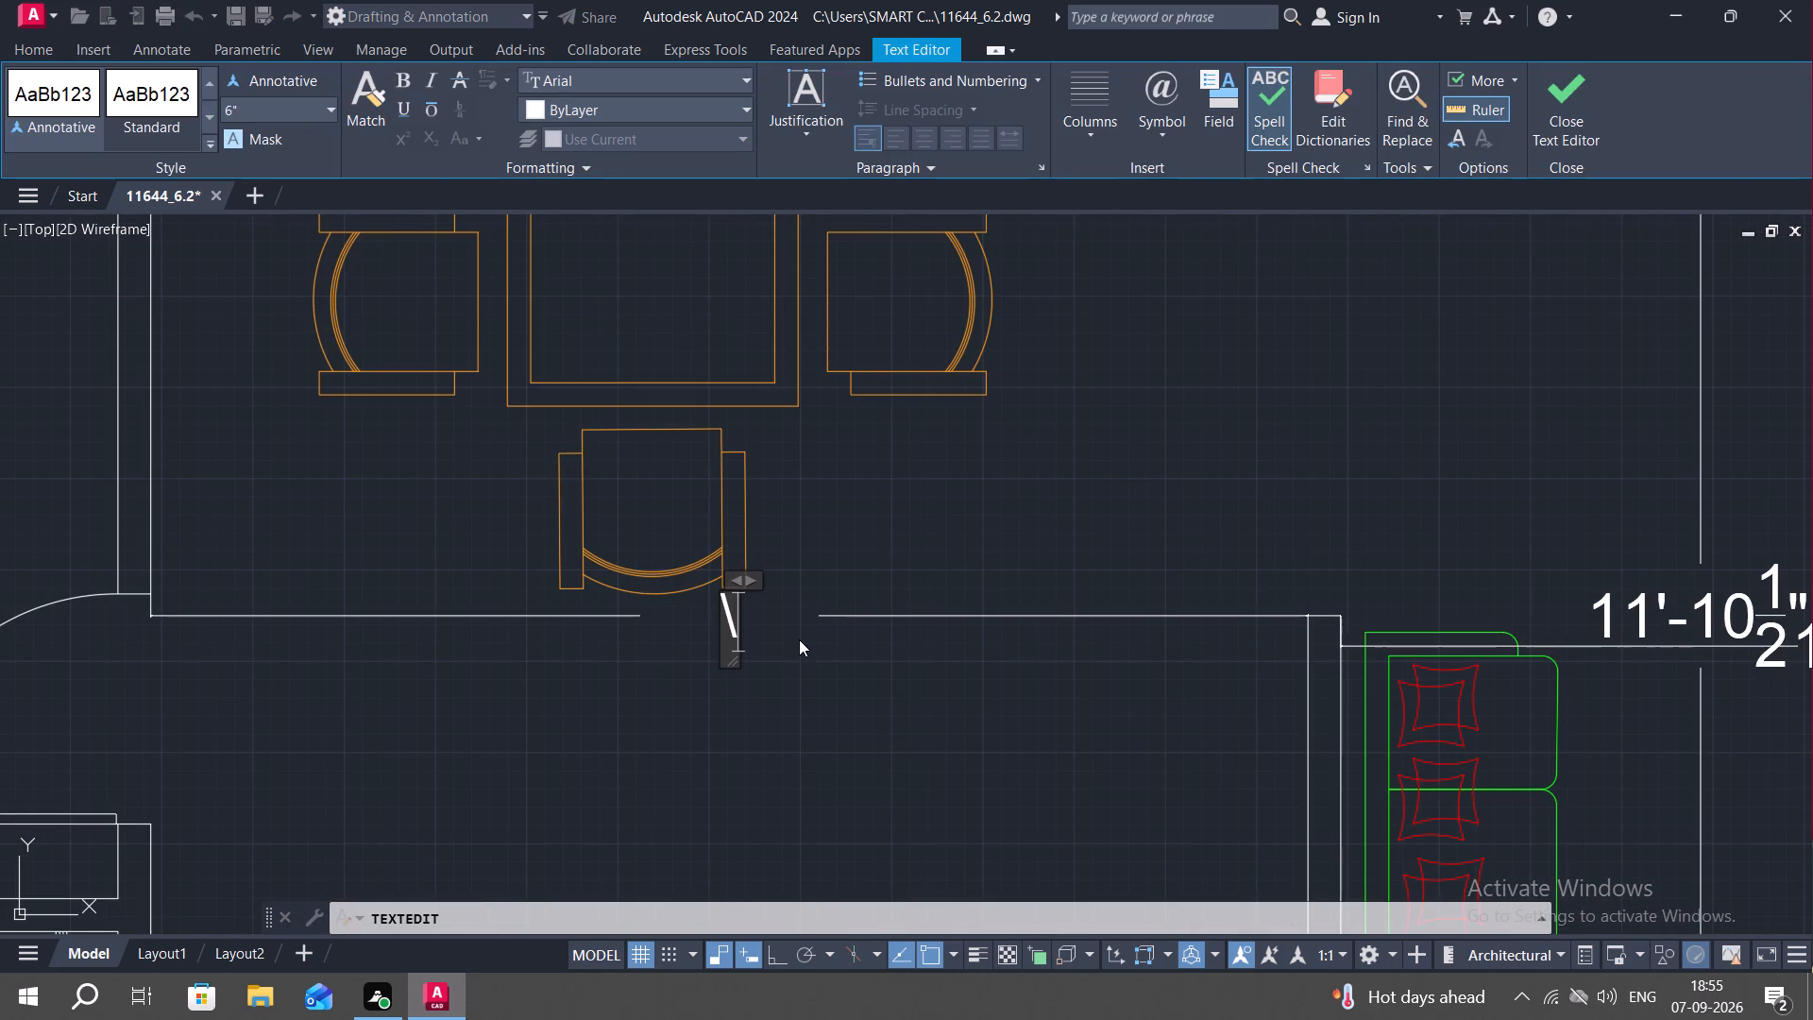
{"action": "key", "text": "BackSpace"}
{"action": "type", "text": "13'"}
{"action": "scroll", "coordinate": [799, 639], "scroll_direction": "up", "scroll_amount": 1}
{"action": "left_click", "coordinate": [763, 688]}
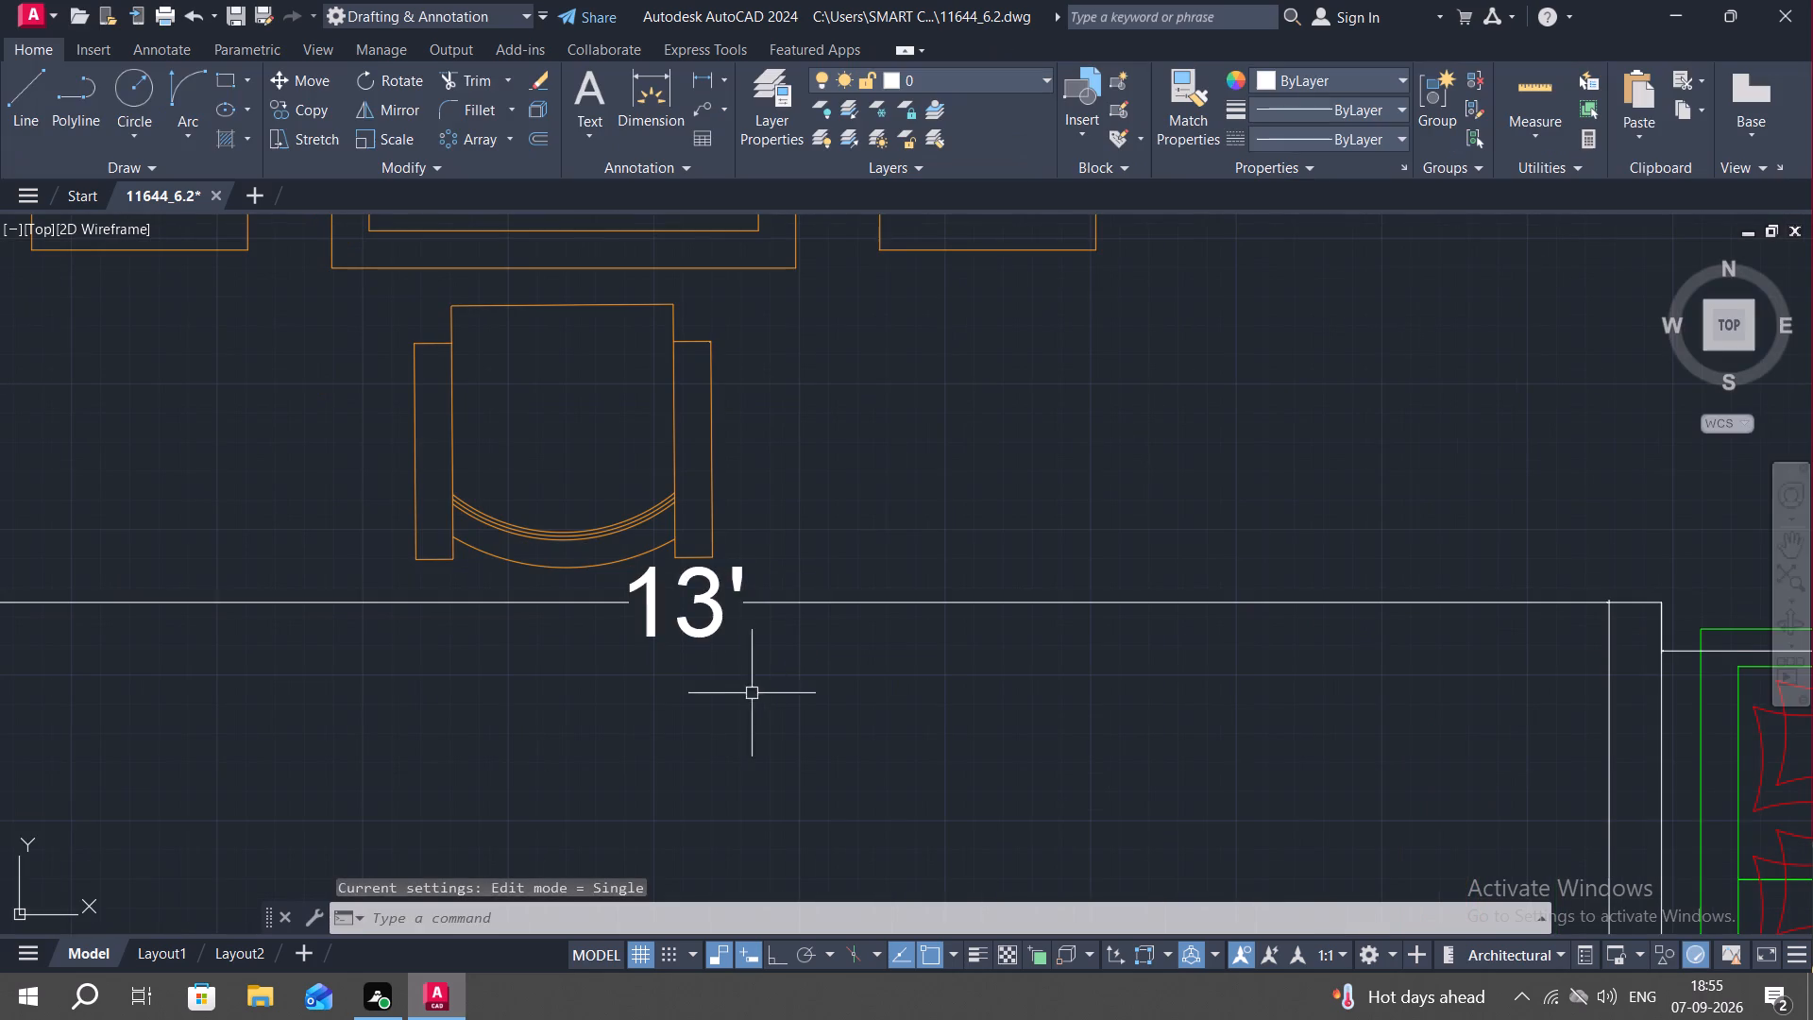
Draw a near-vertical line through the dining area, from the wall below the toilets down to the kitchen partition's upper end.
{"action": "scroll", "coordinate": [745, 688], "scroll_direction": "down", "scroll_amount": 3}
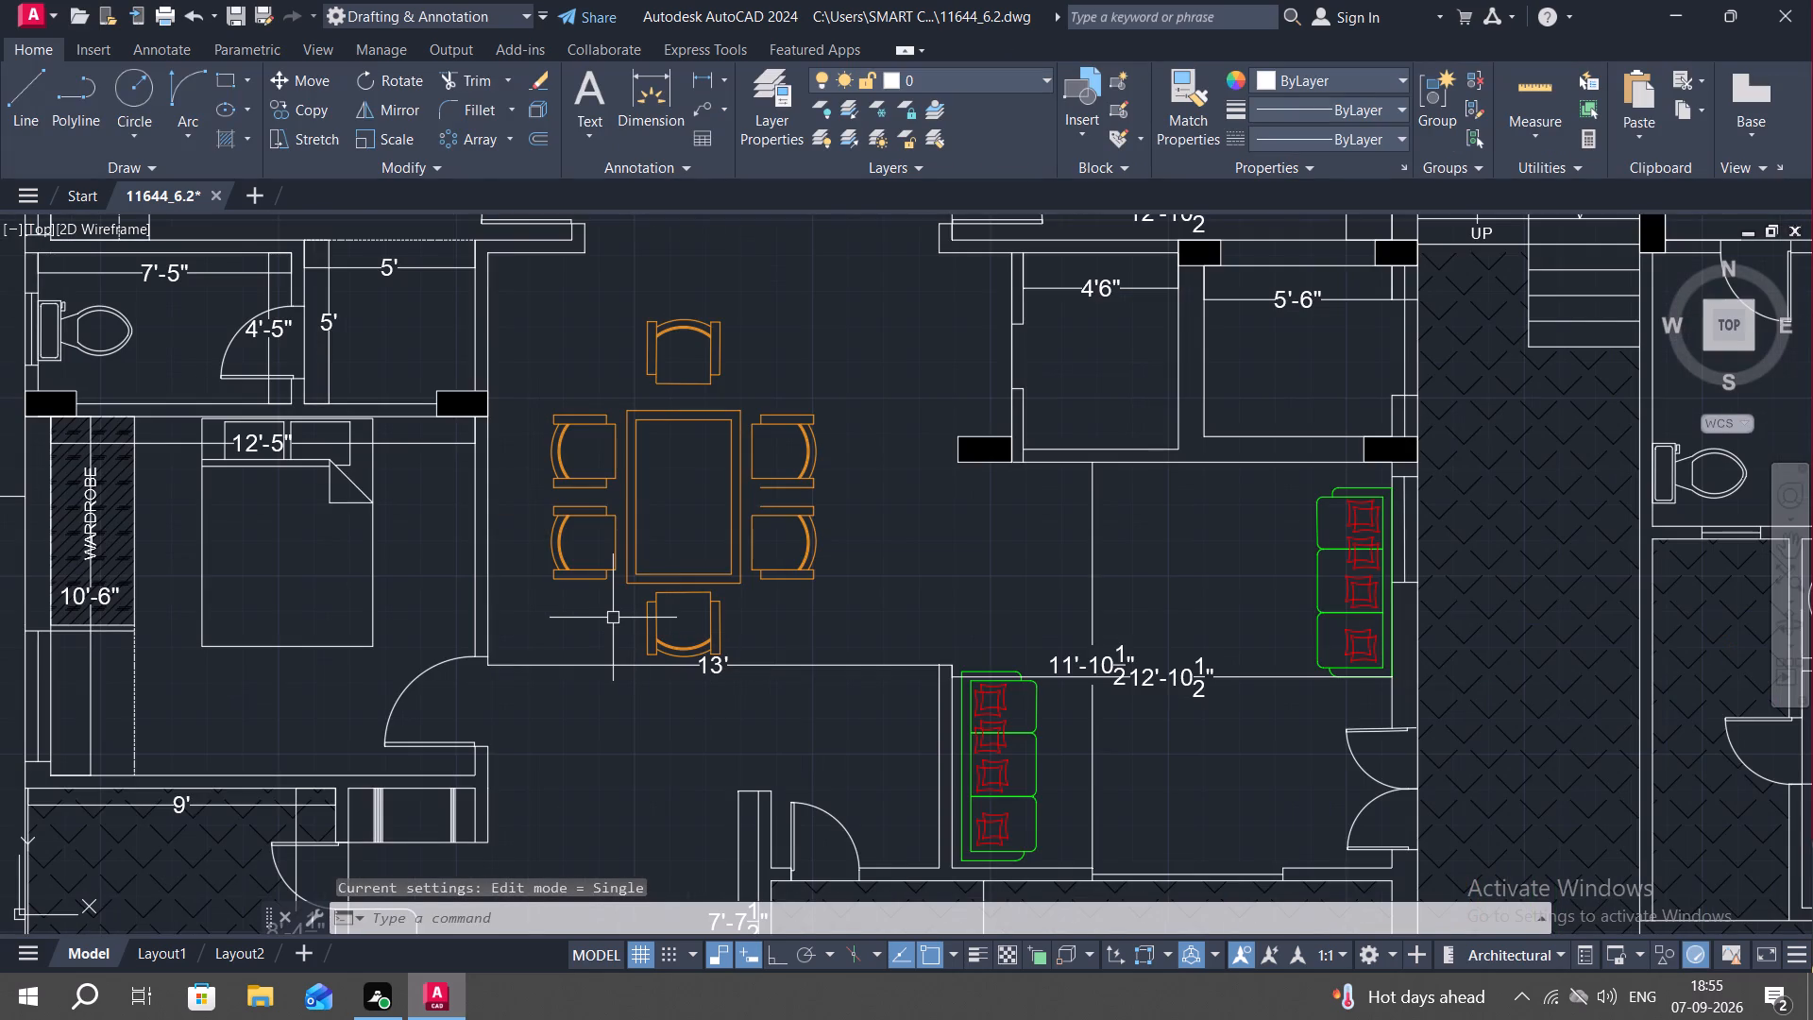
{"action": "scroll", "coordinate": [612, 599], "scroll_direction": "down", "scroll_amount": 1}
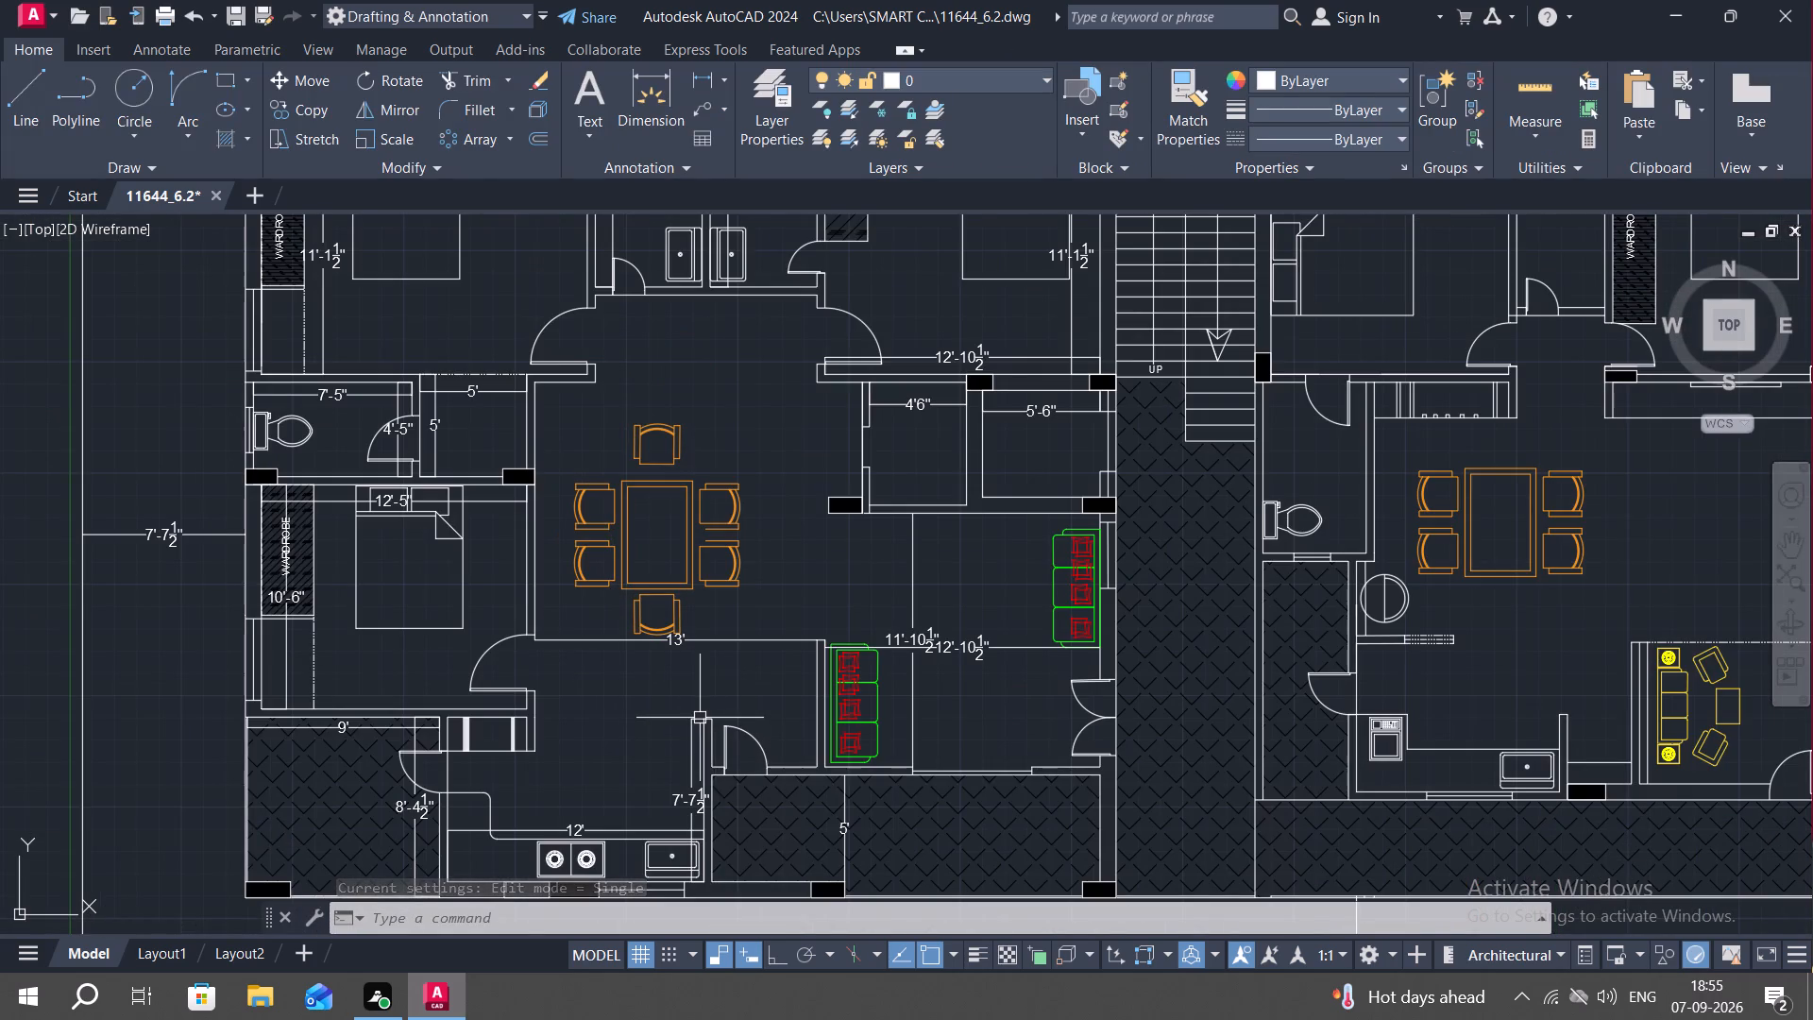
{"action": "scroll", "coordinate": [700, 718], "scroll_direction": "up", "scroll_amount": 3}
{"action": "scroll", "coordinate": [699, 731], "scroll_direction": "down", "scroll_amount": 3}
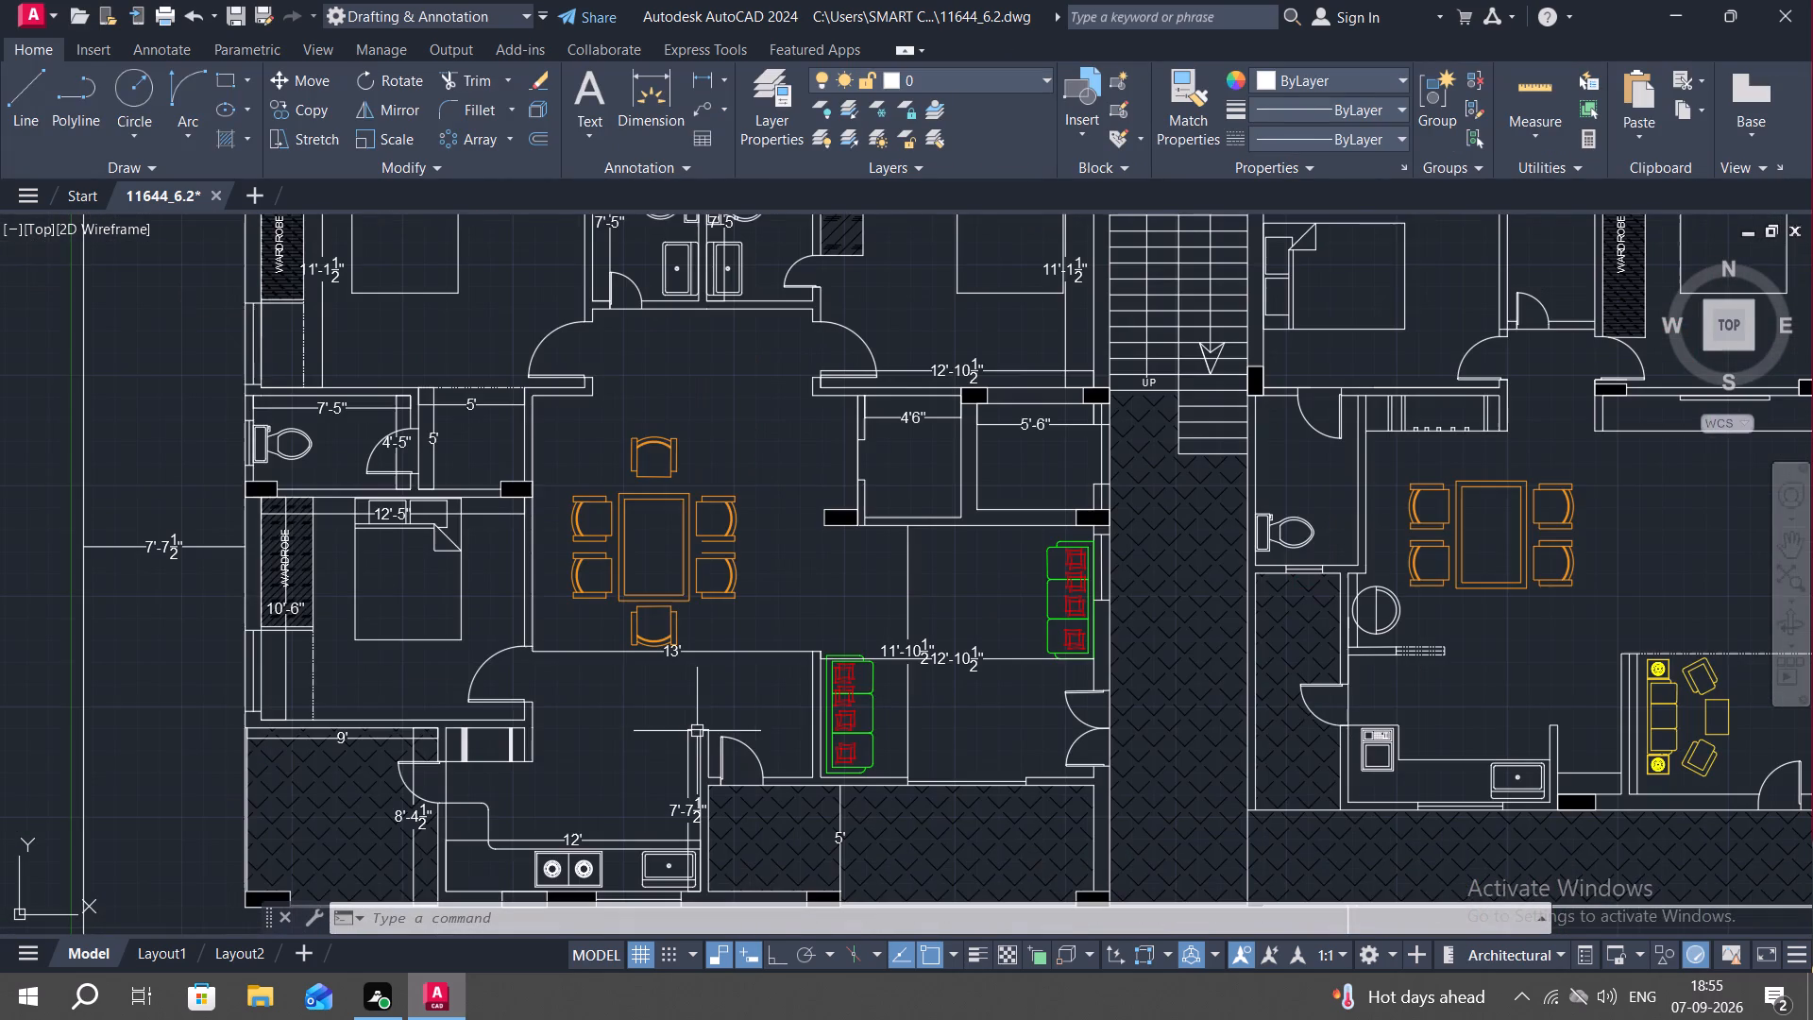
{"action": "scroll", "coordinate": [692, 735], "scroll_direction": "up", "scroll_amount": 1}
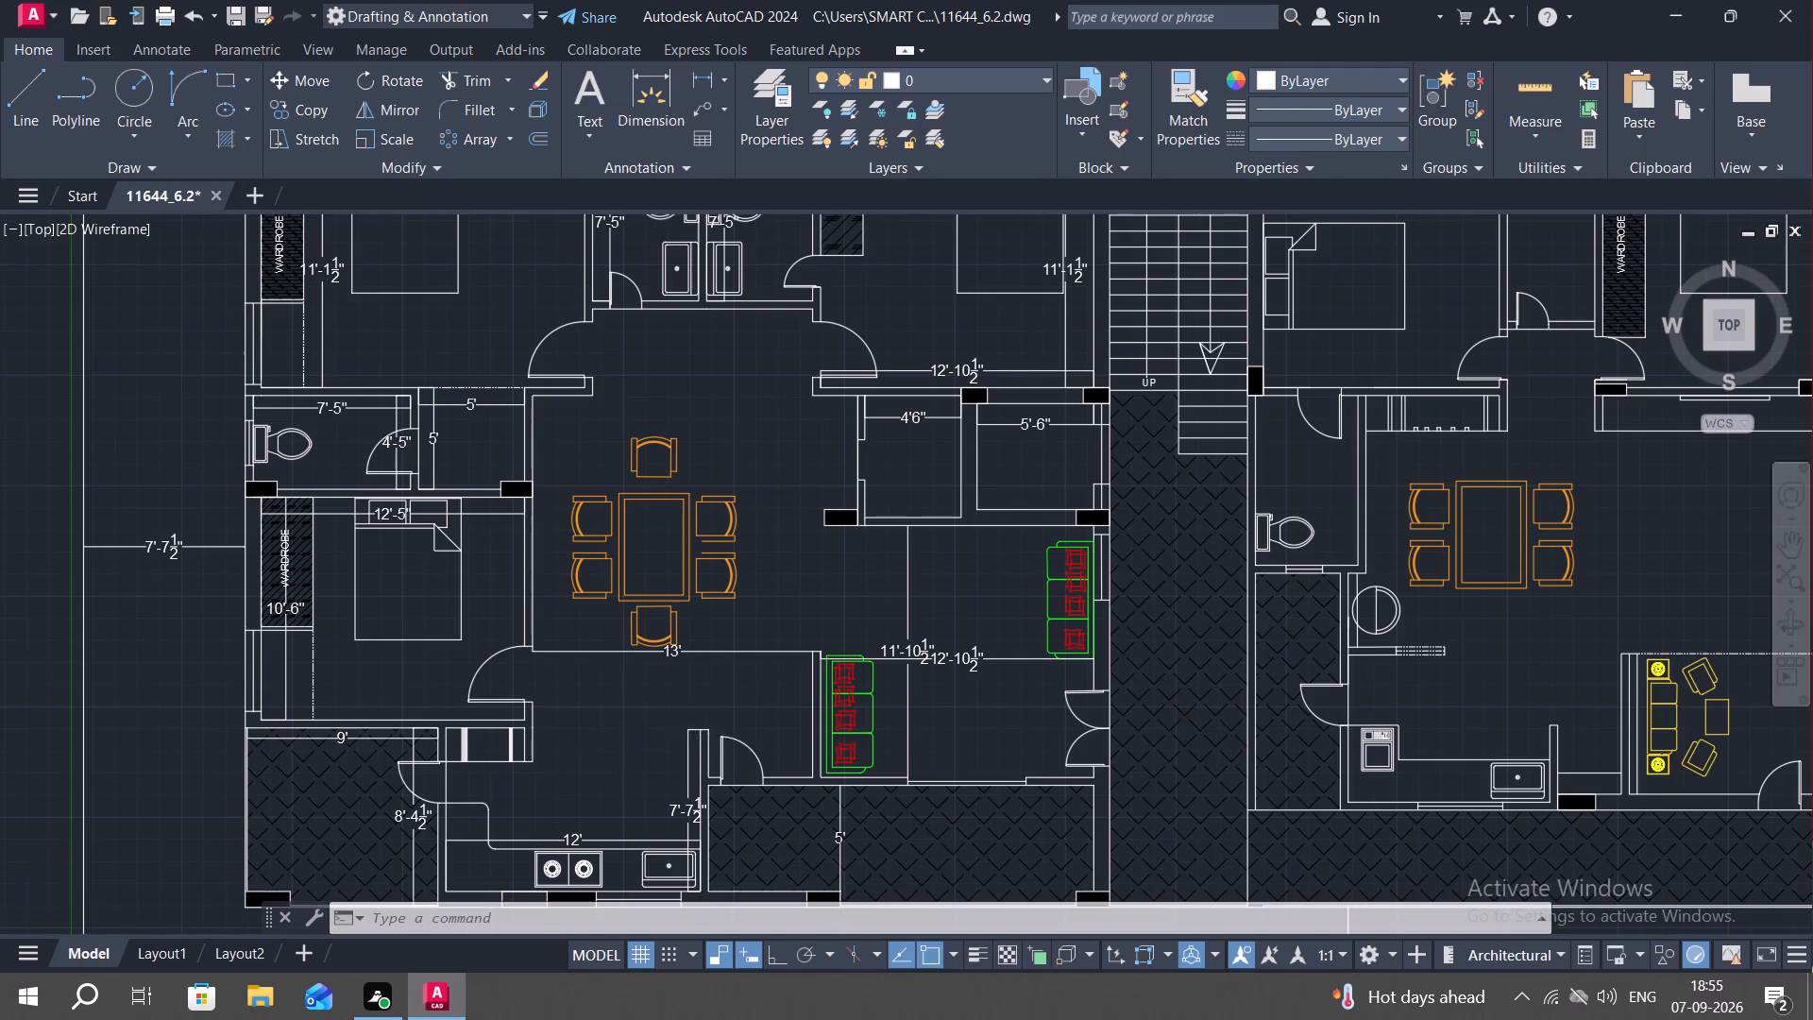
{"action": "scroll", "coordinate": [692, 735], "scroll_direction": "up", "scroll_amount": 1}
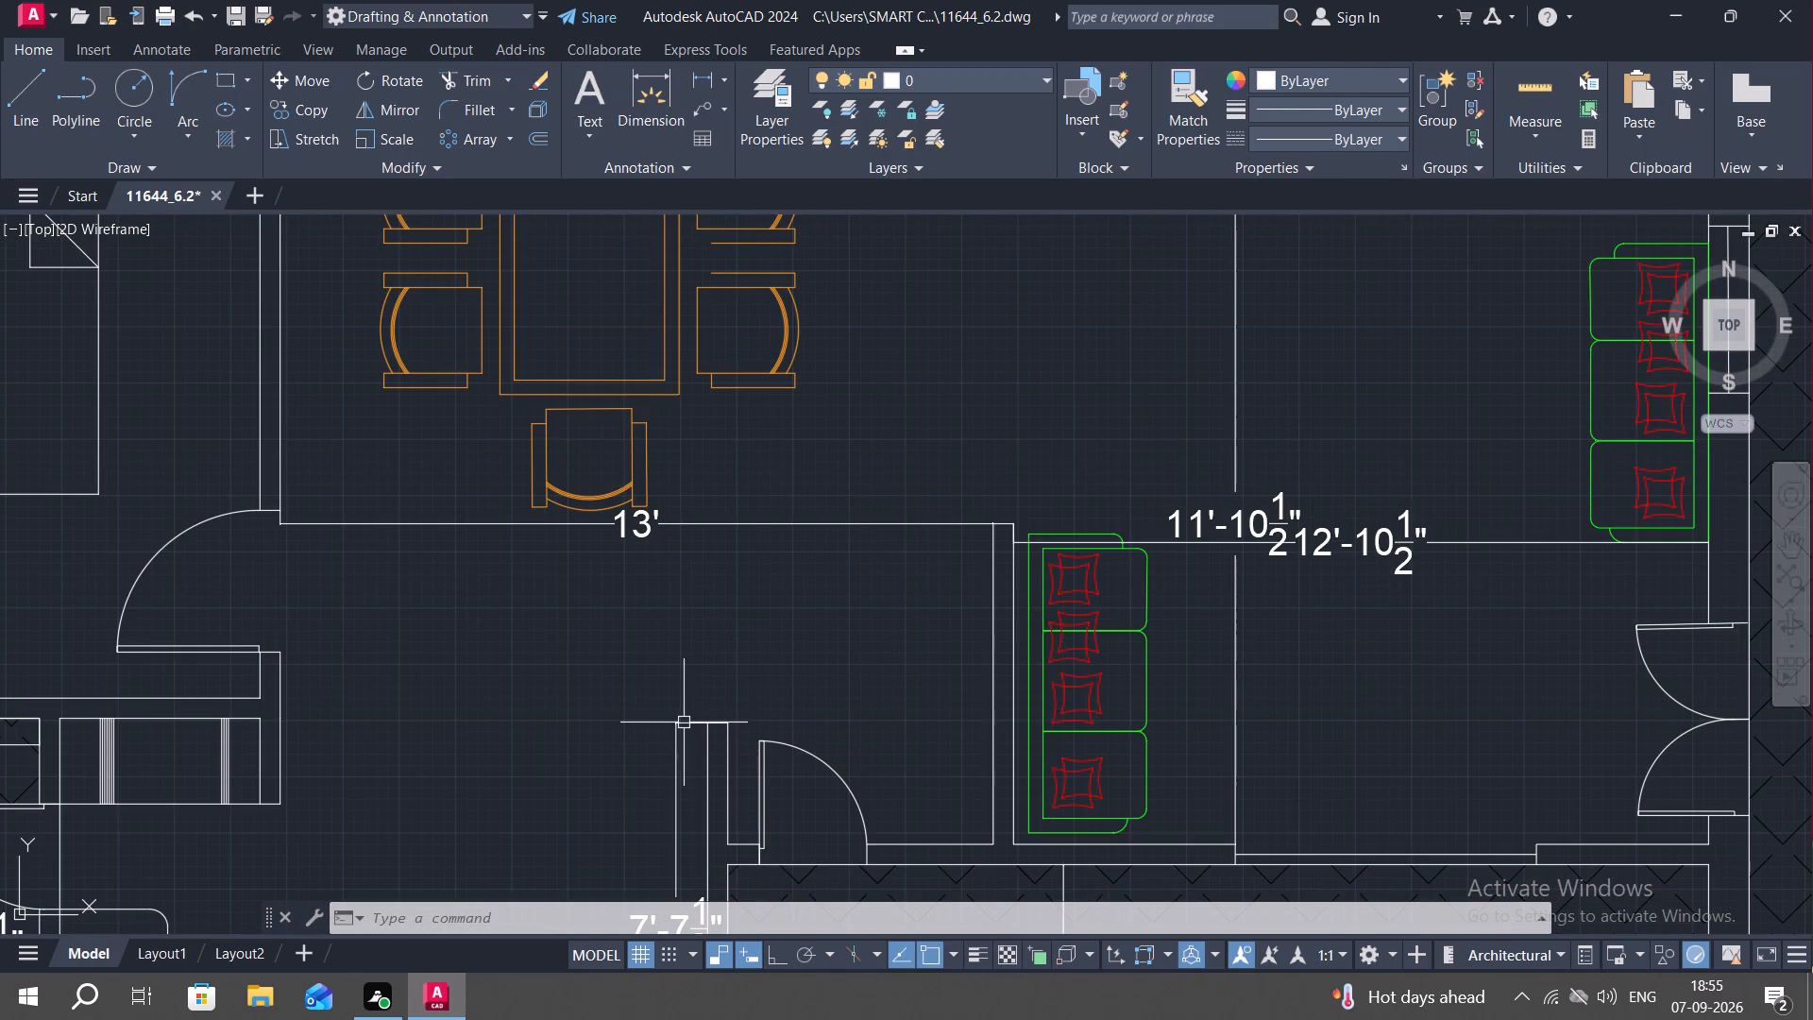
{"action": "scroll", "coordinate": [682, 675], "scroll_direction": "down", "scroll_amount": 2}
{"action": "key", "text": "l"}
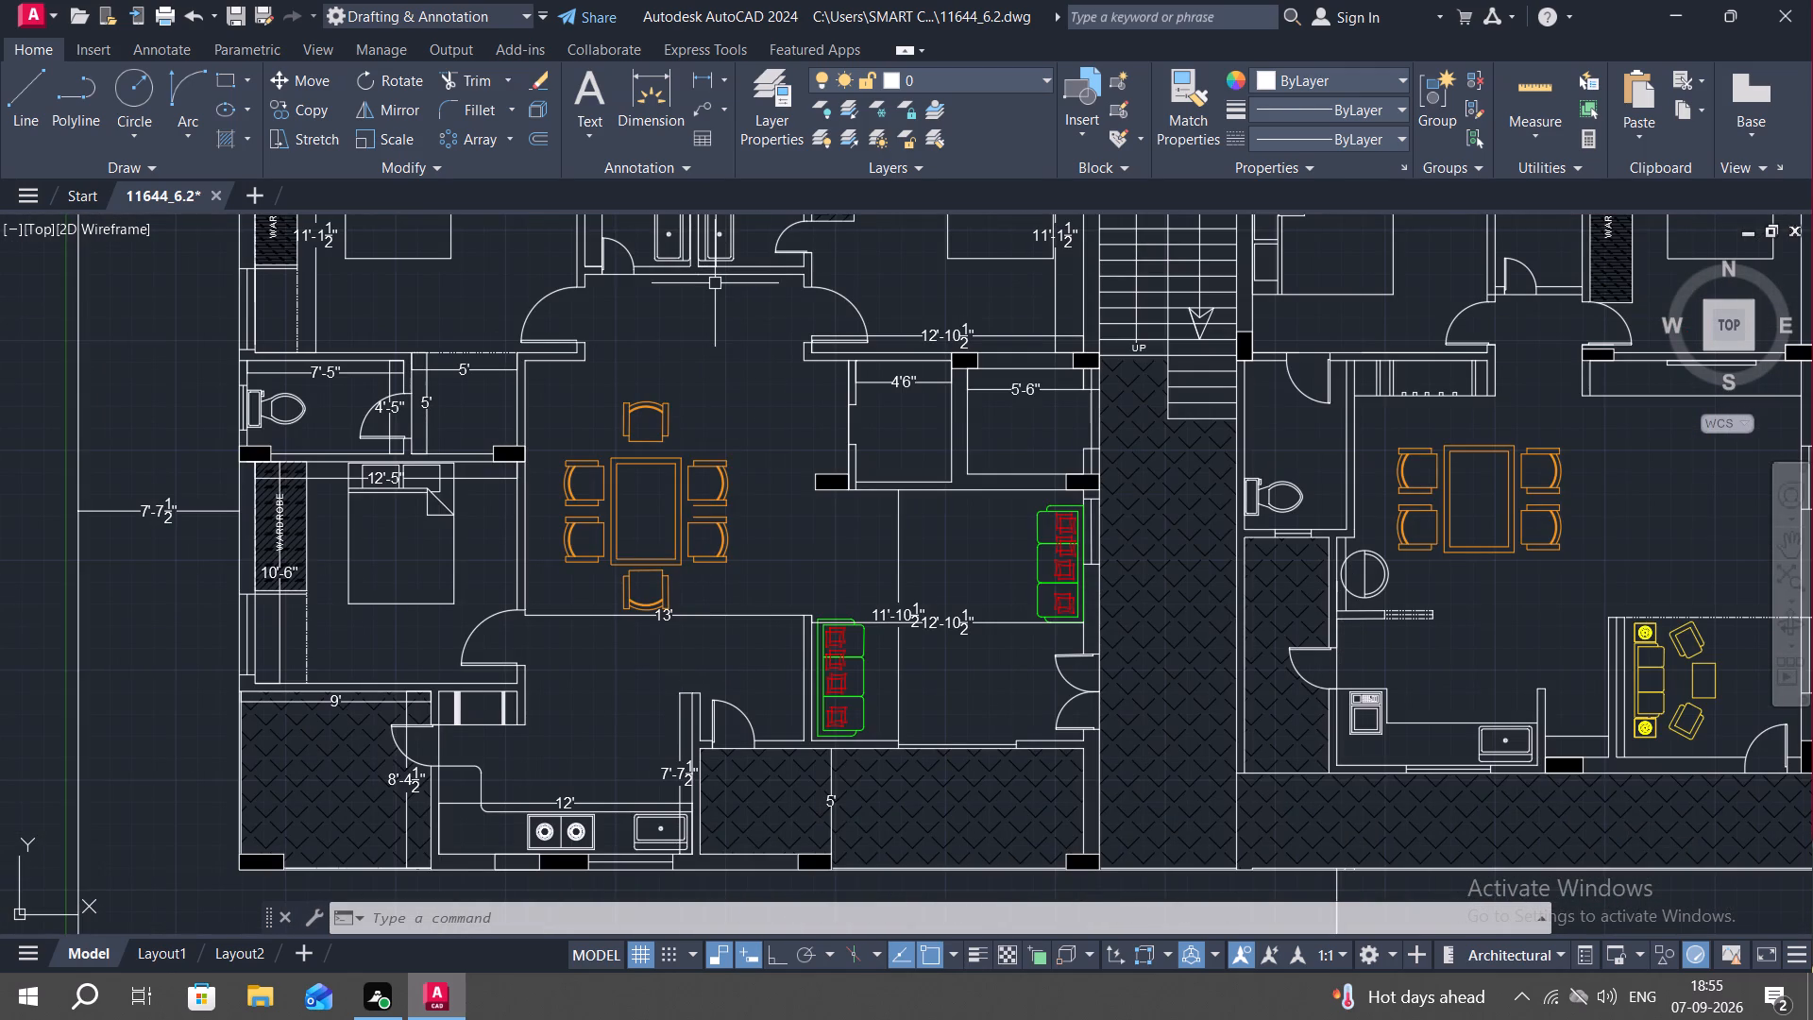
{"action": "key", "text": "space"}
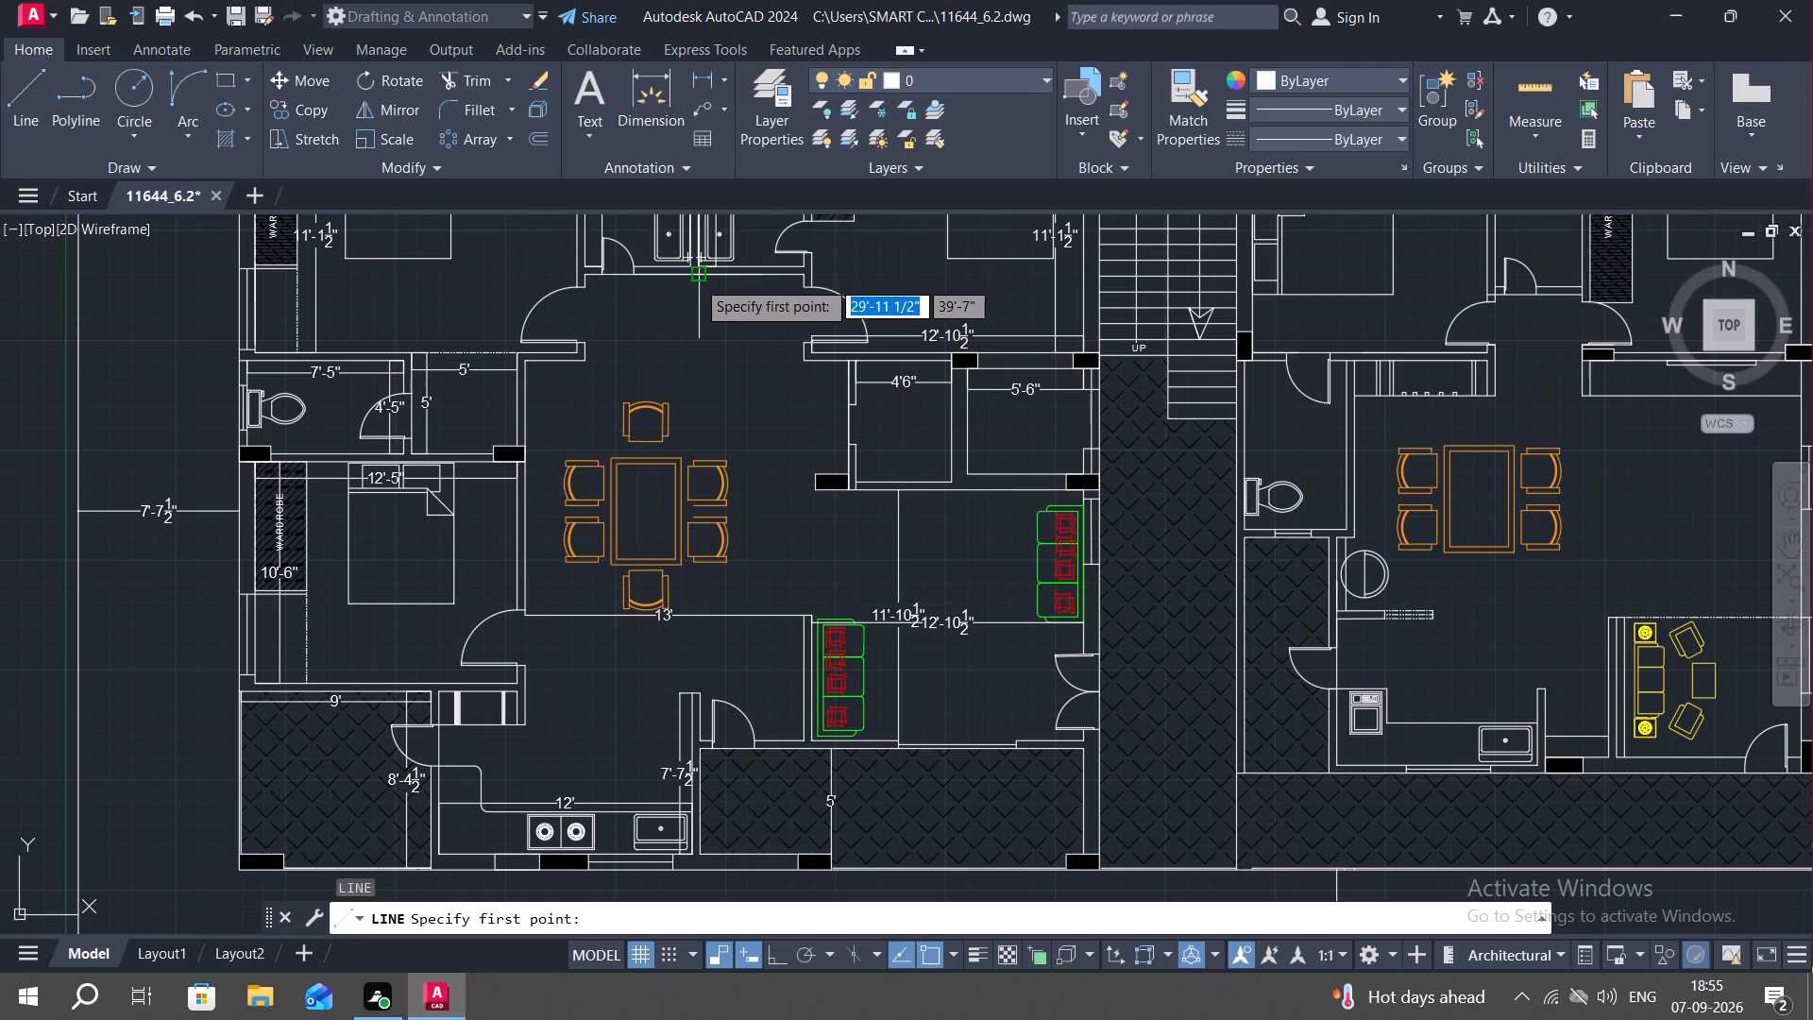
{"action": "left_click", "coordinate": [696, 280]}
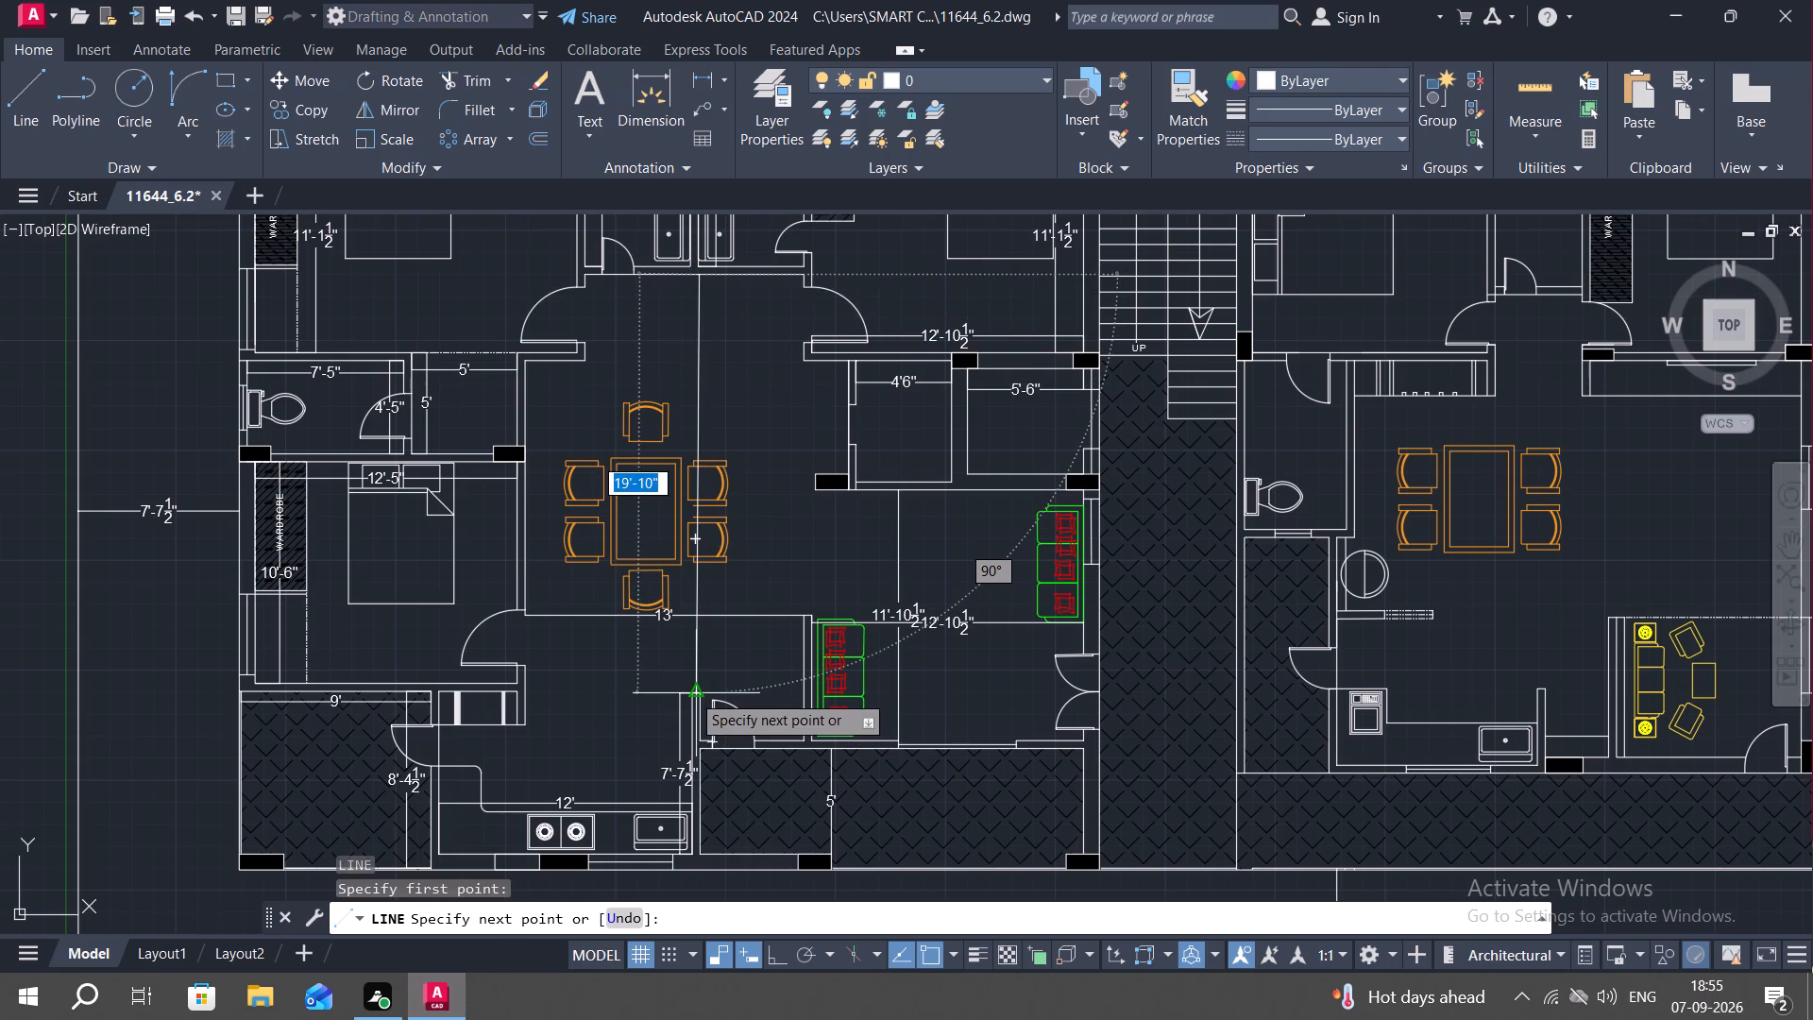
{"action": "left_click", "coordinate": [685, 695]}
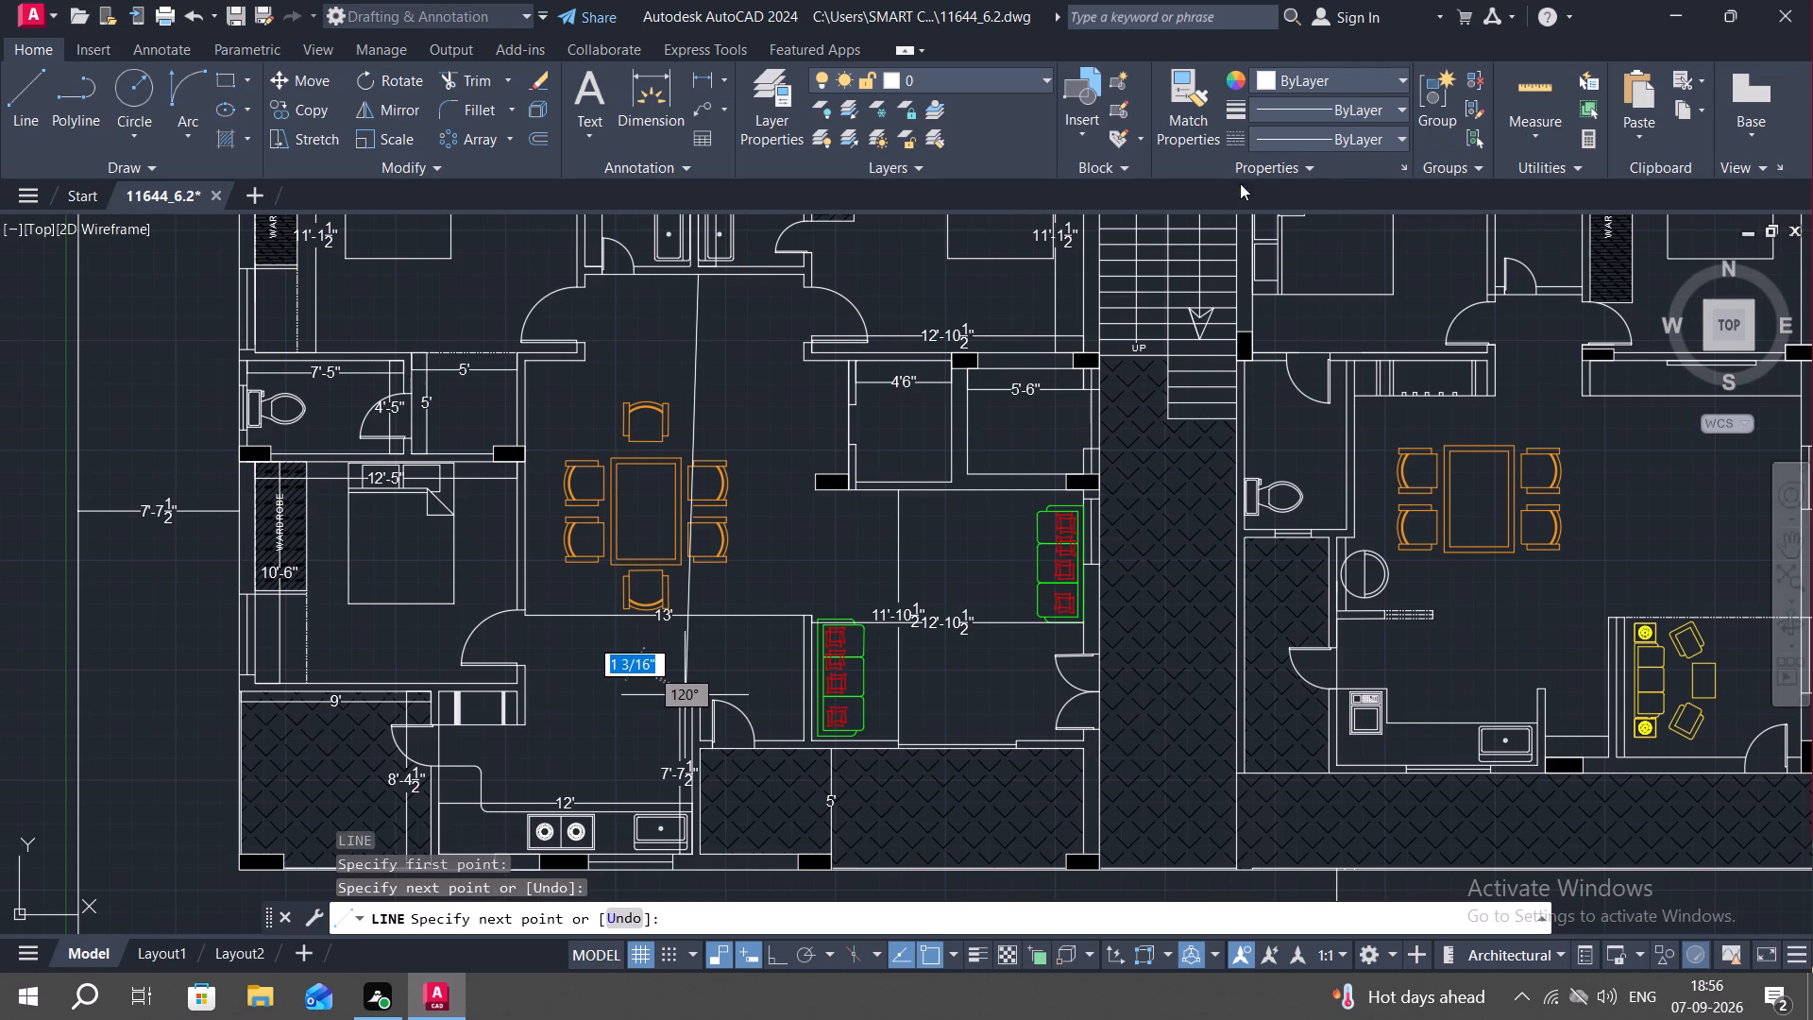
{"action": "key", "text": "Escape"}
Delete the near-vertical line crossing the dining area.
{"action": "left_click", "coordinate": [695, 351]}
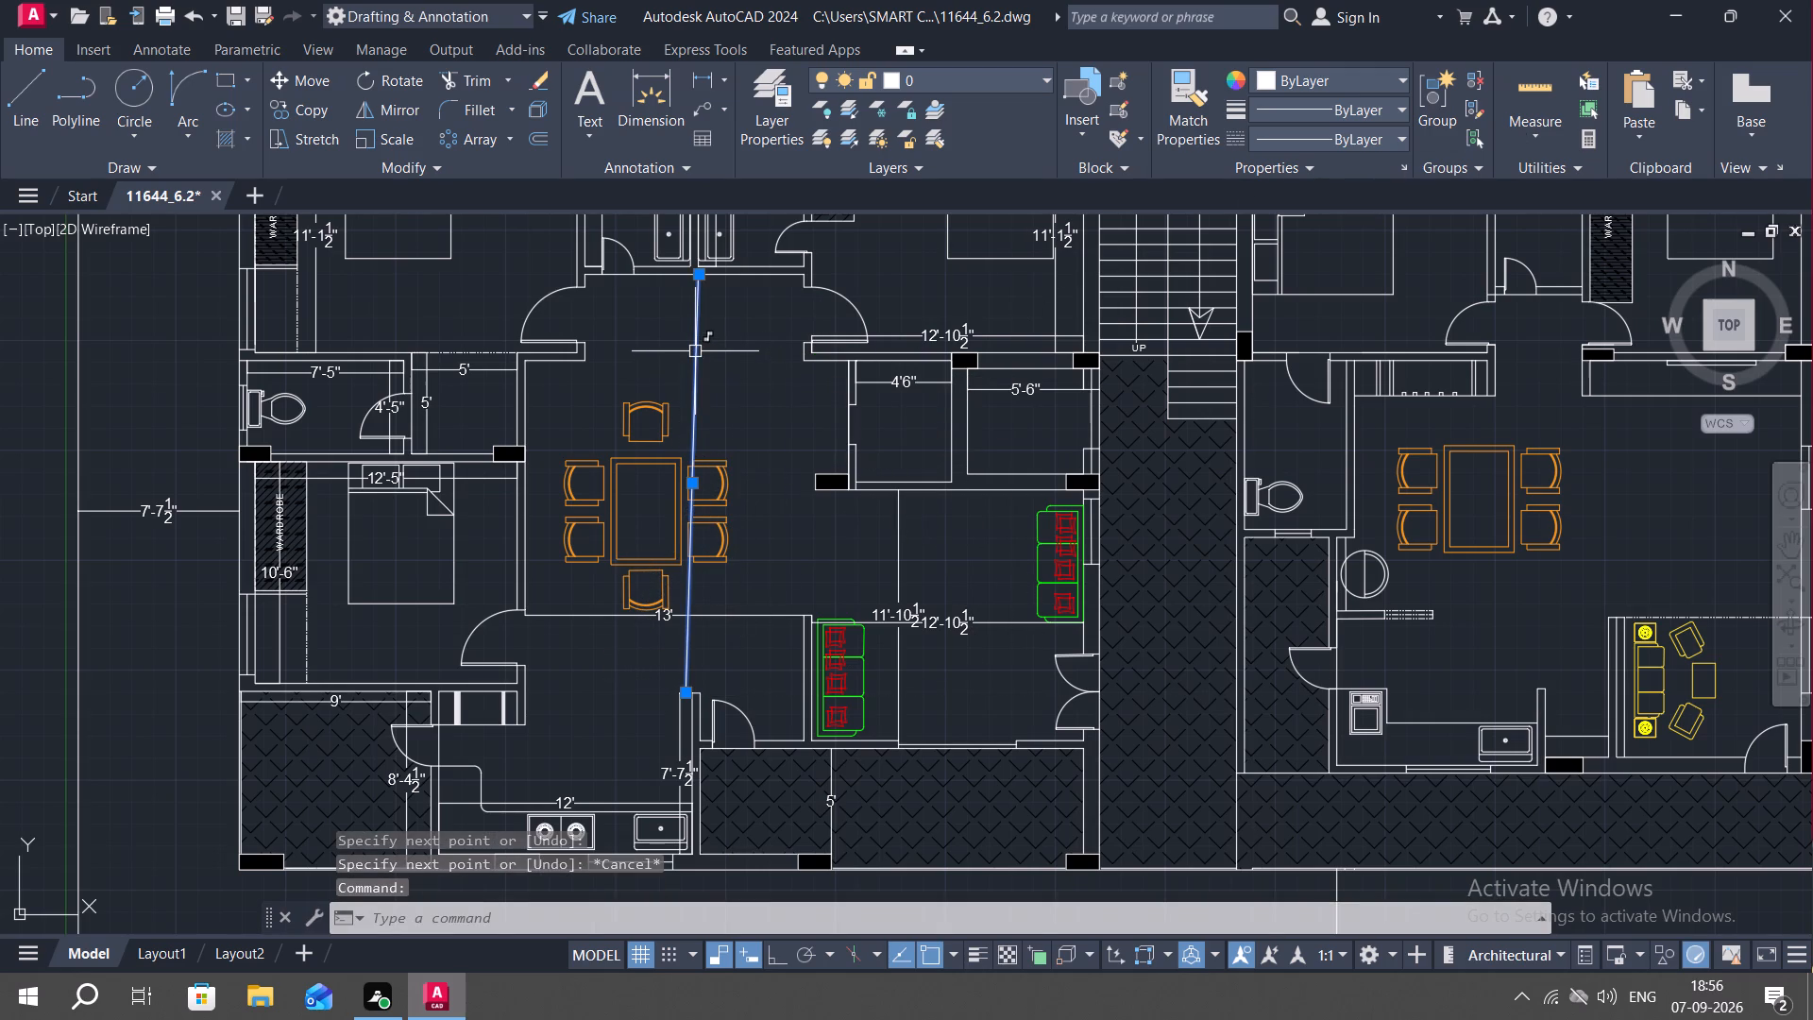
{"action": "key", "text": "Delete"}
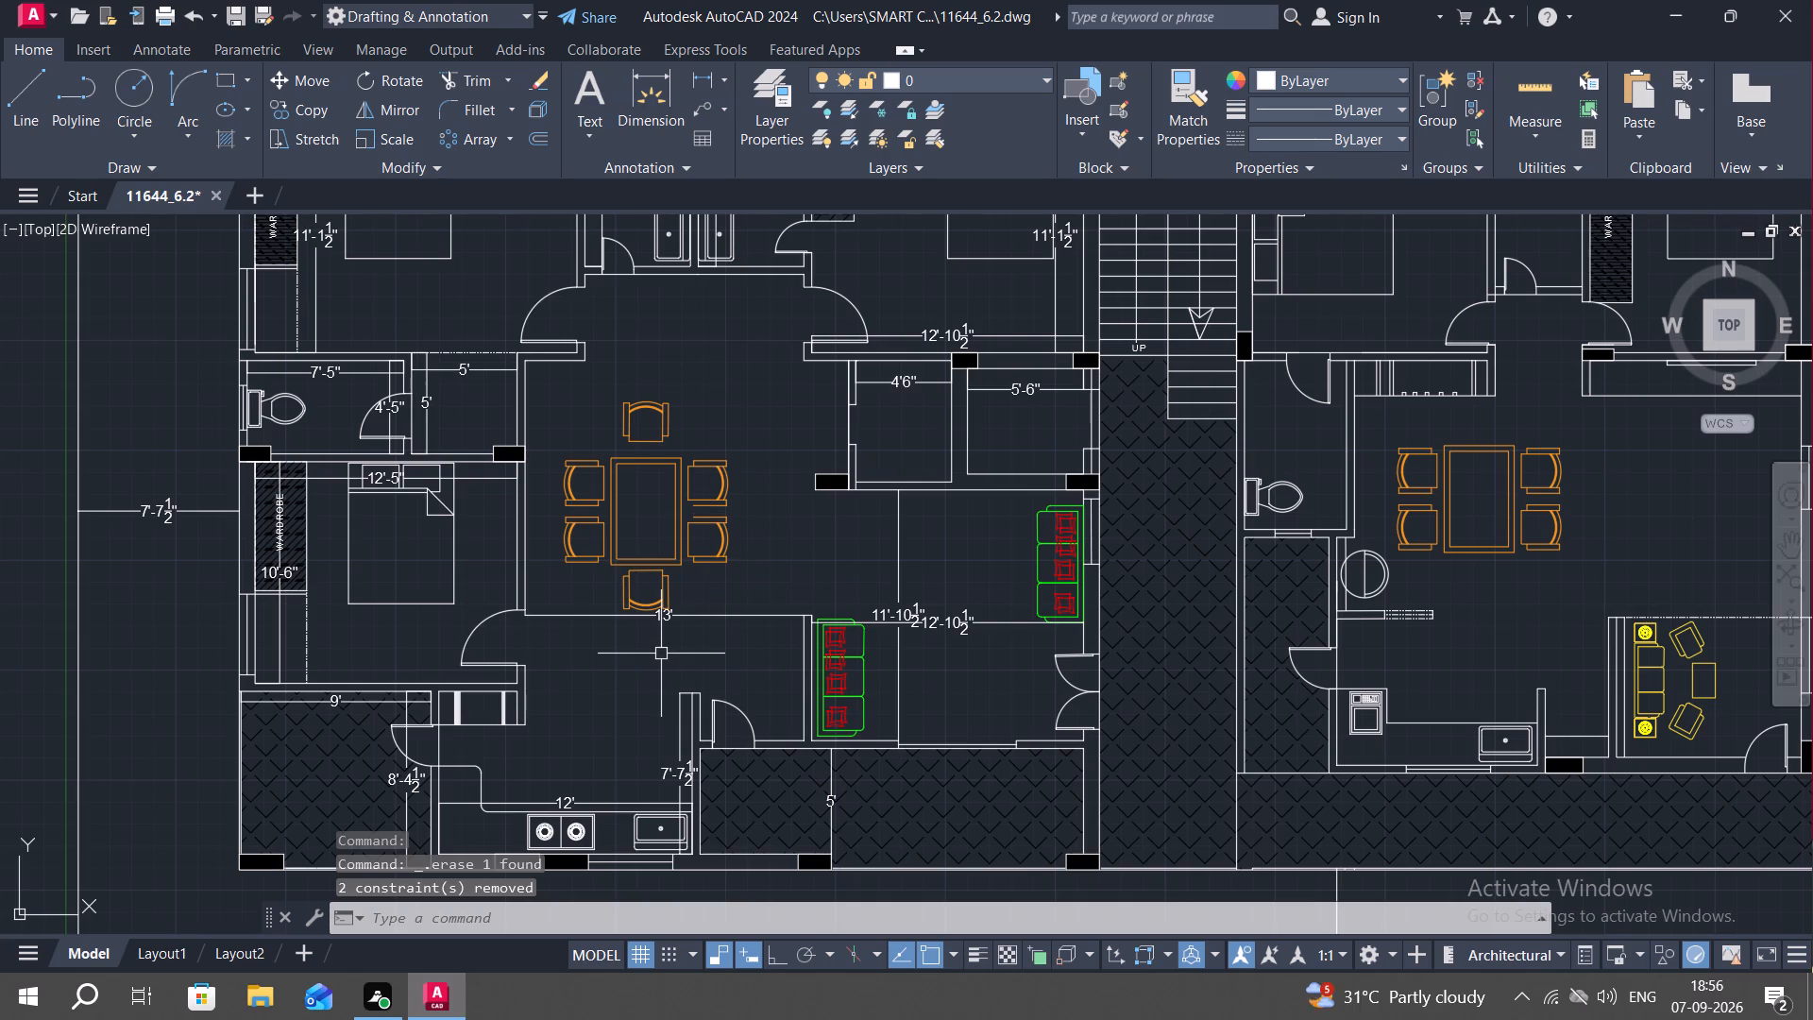
Add a horizontal linear dimension just below the wardrobe, spanning the width of the right flat's upper bedroom beside the staircase.
{"action": "middle_click_drag", "start_coordinate": [620, 666], "coordinate": [653, 610]}
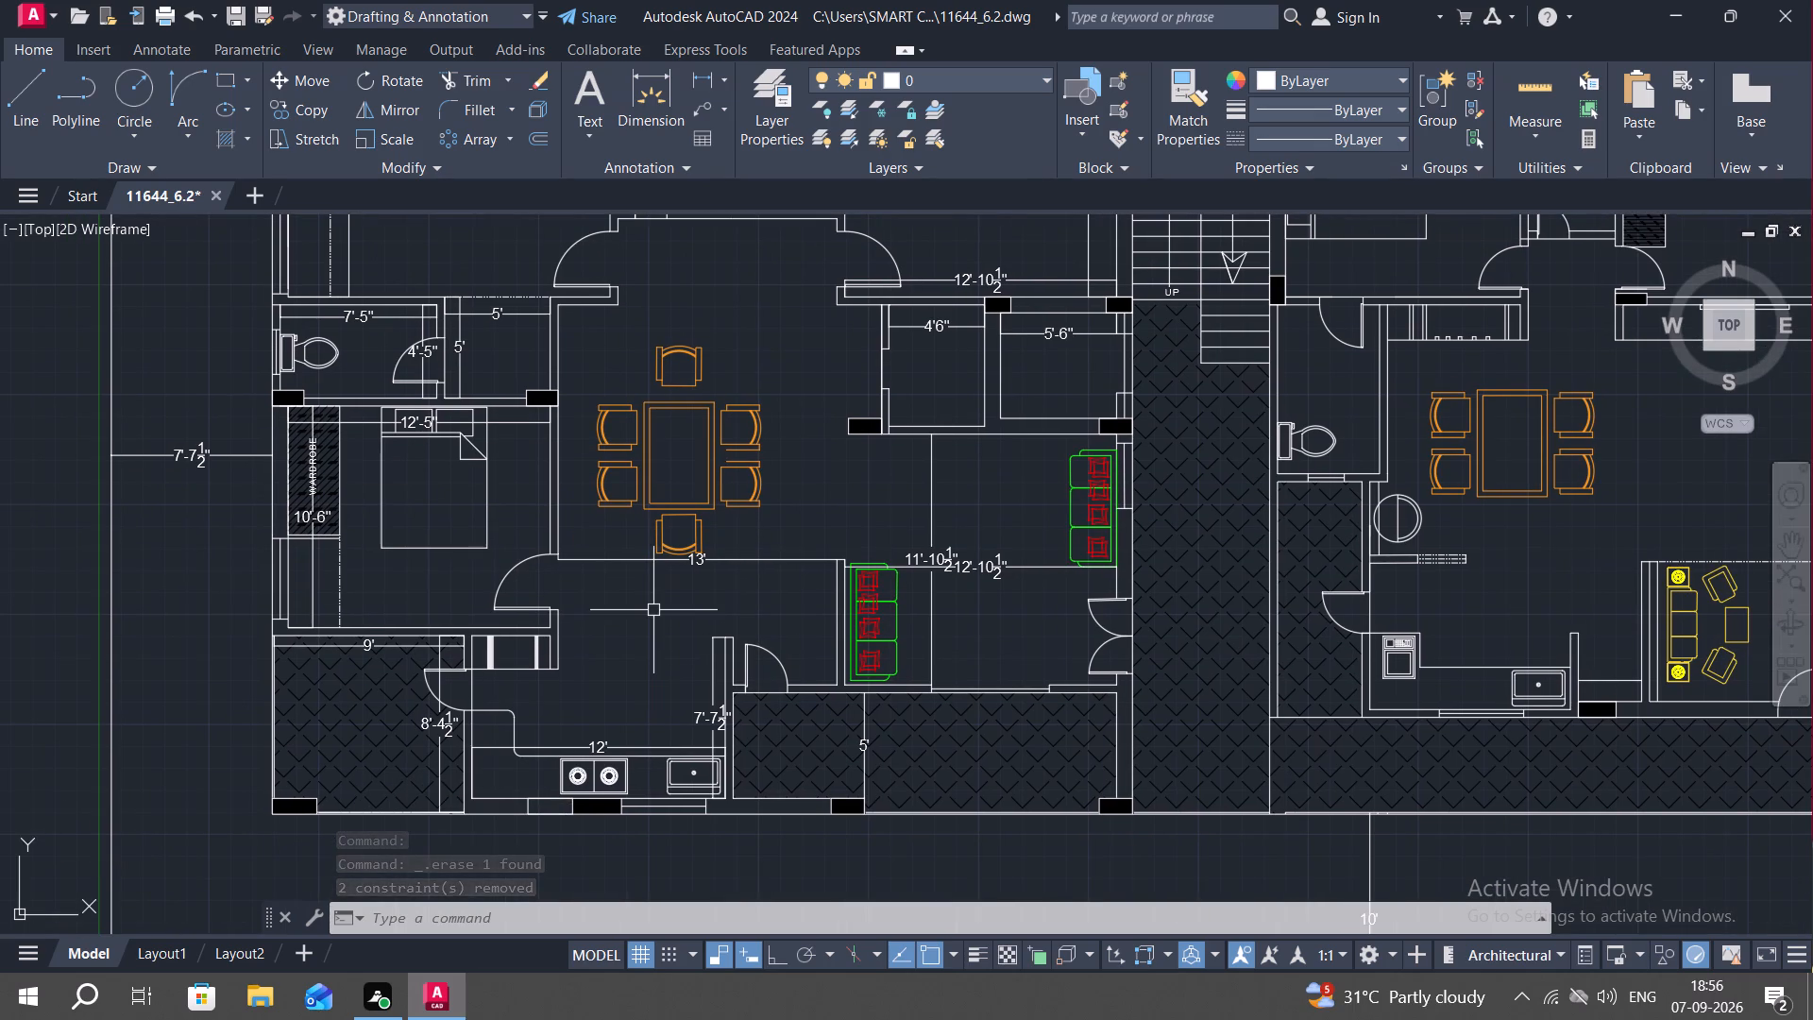
{"action": "middle_click_drag", "start_coordinate": [645, 659], "coordinate": [620, 632]}
{"action": "scroll", "coordinate": [635, 641], "scroll_direction": "down", "scroll_amount": 1}
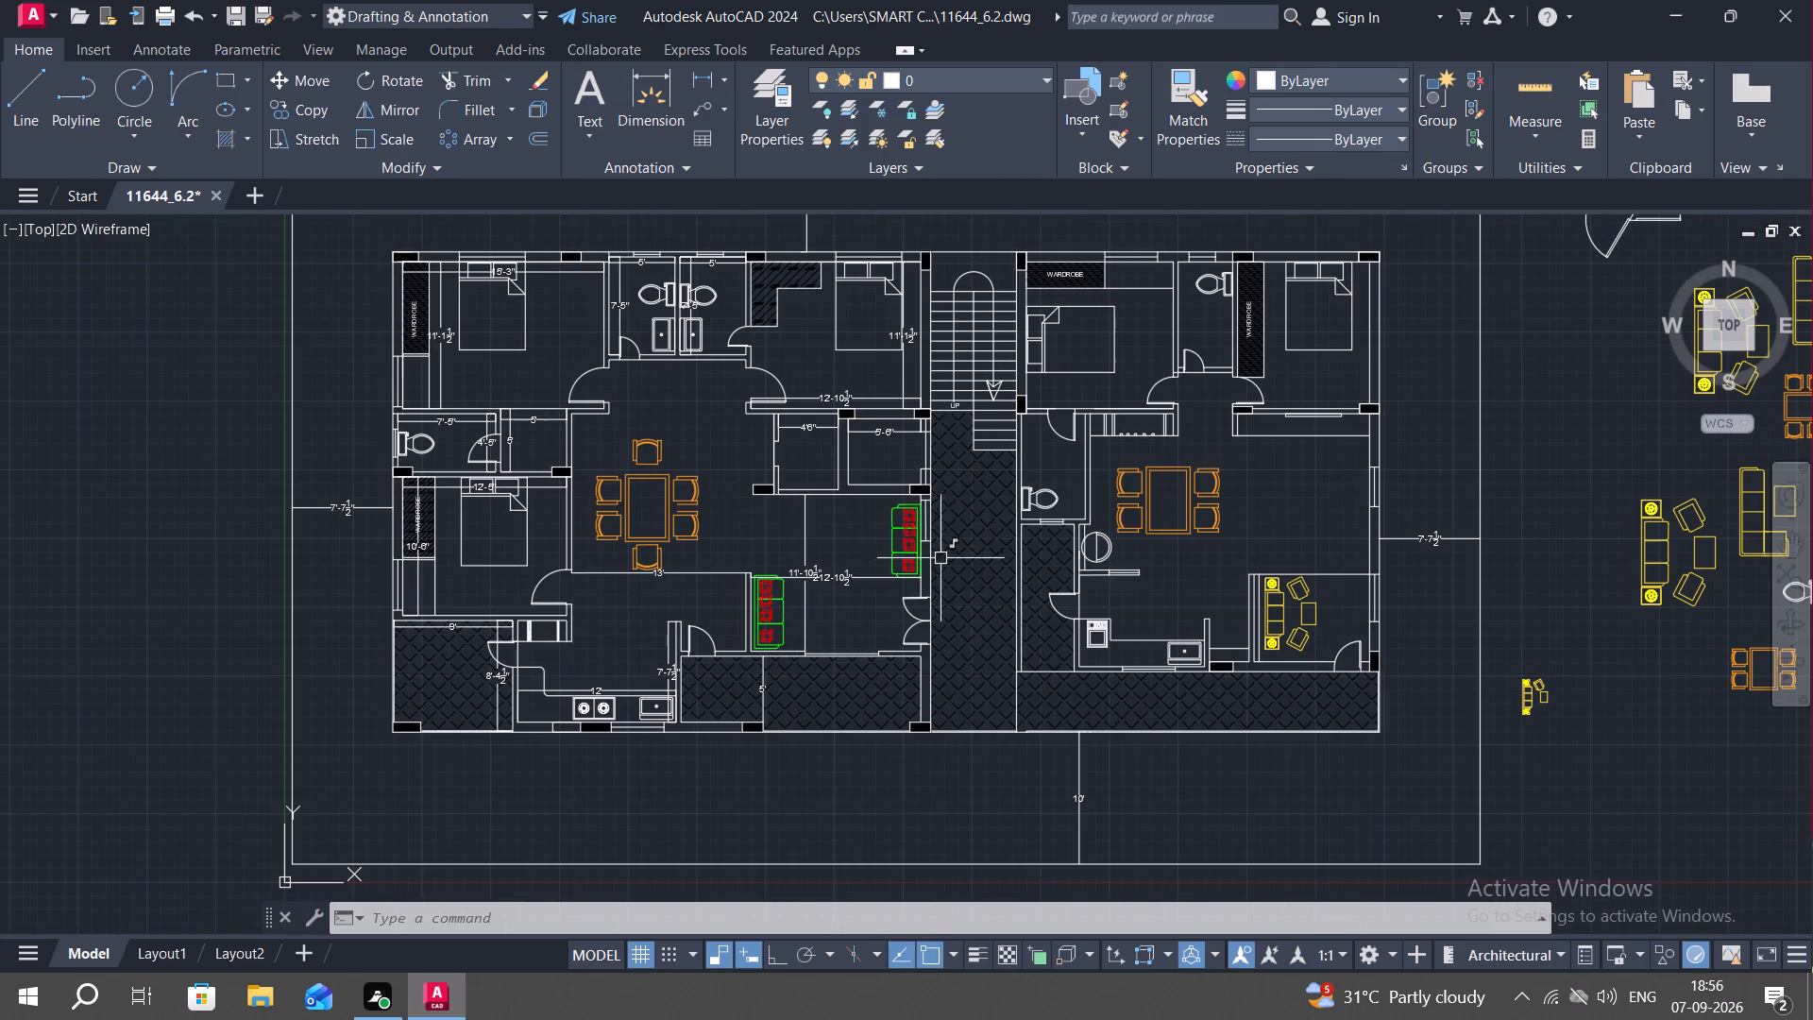
{"action": "middle_click_drag", "start_coordinate": [989, 527], "coordinate": [906, 579]}
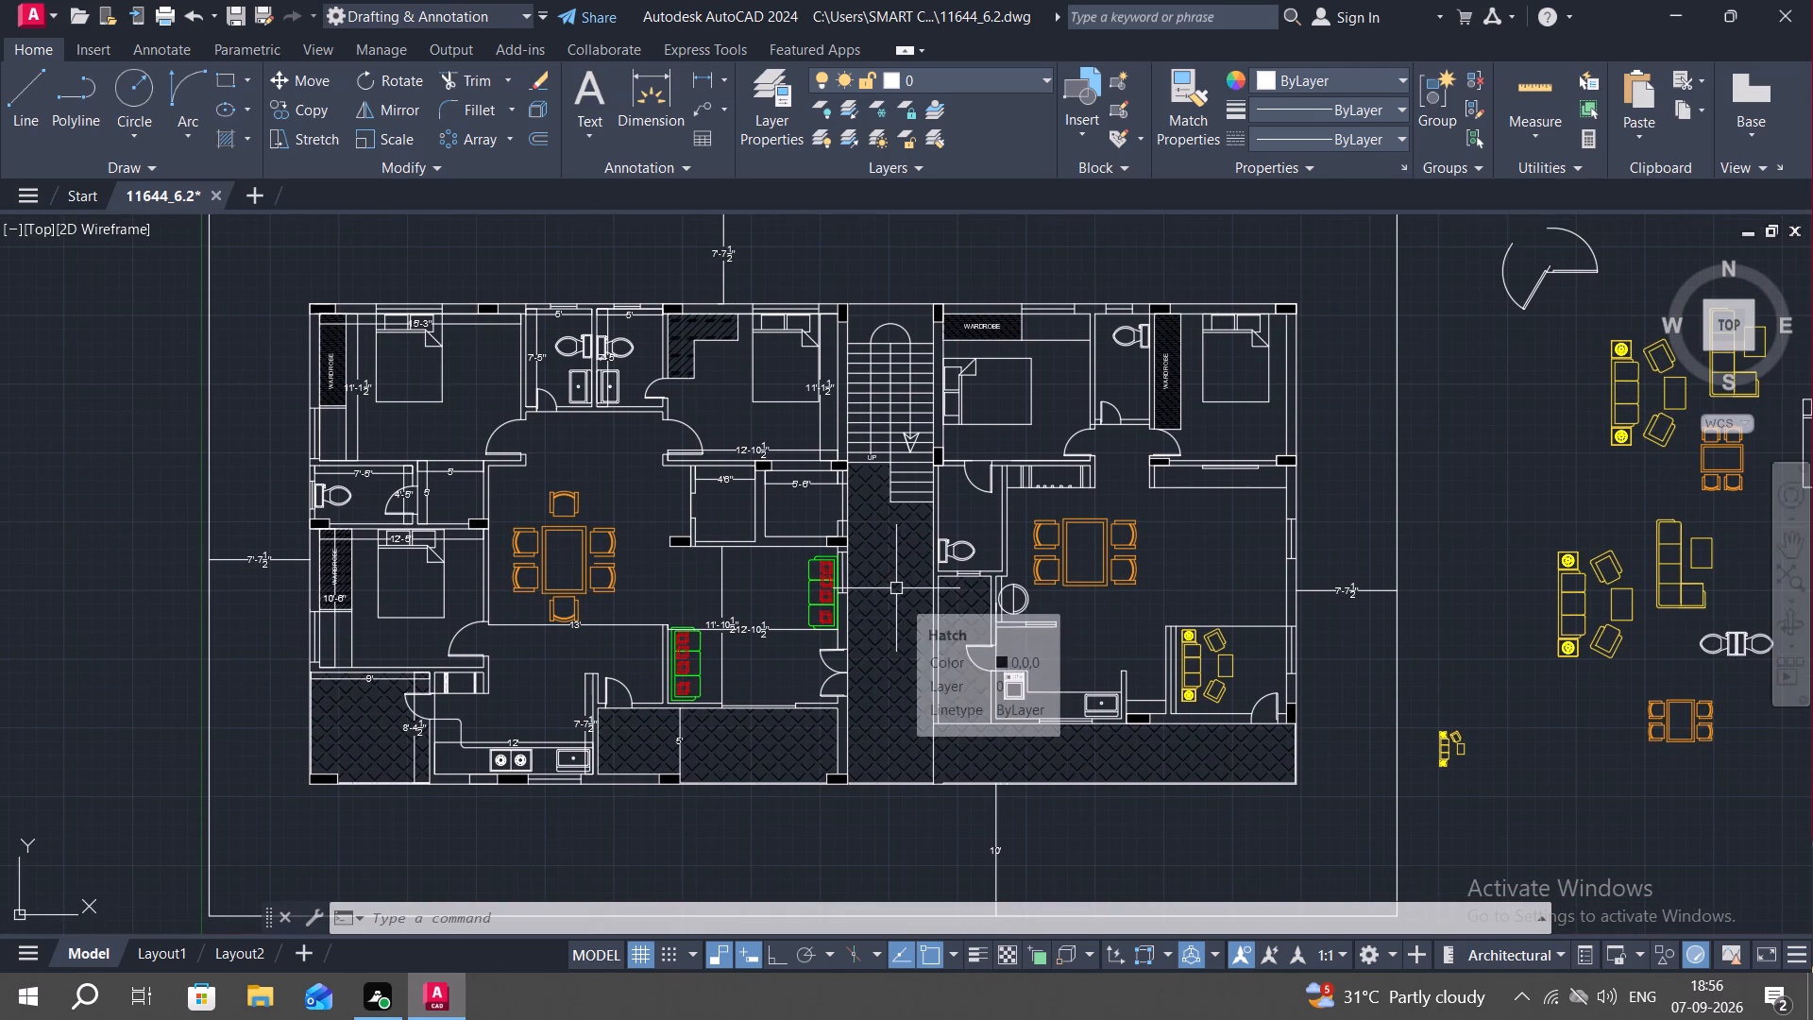
{"action": "left_click", "coordinate": [702, 70]}
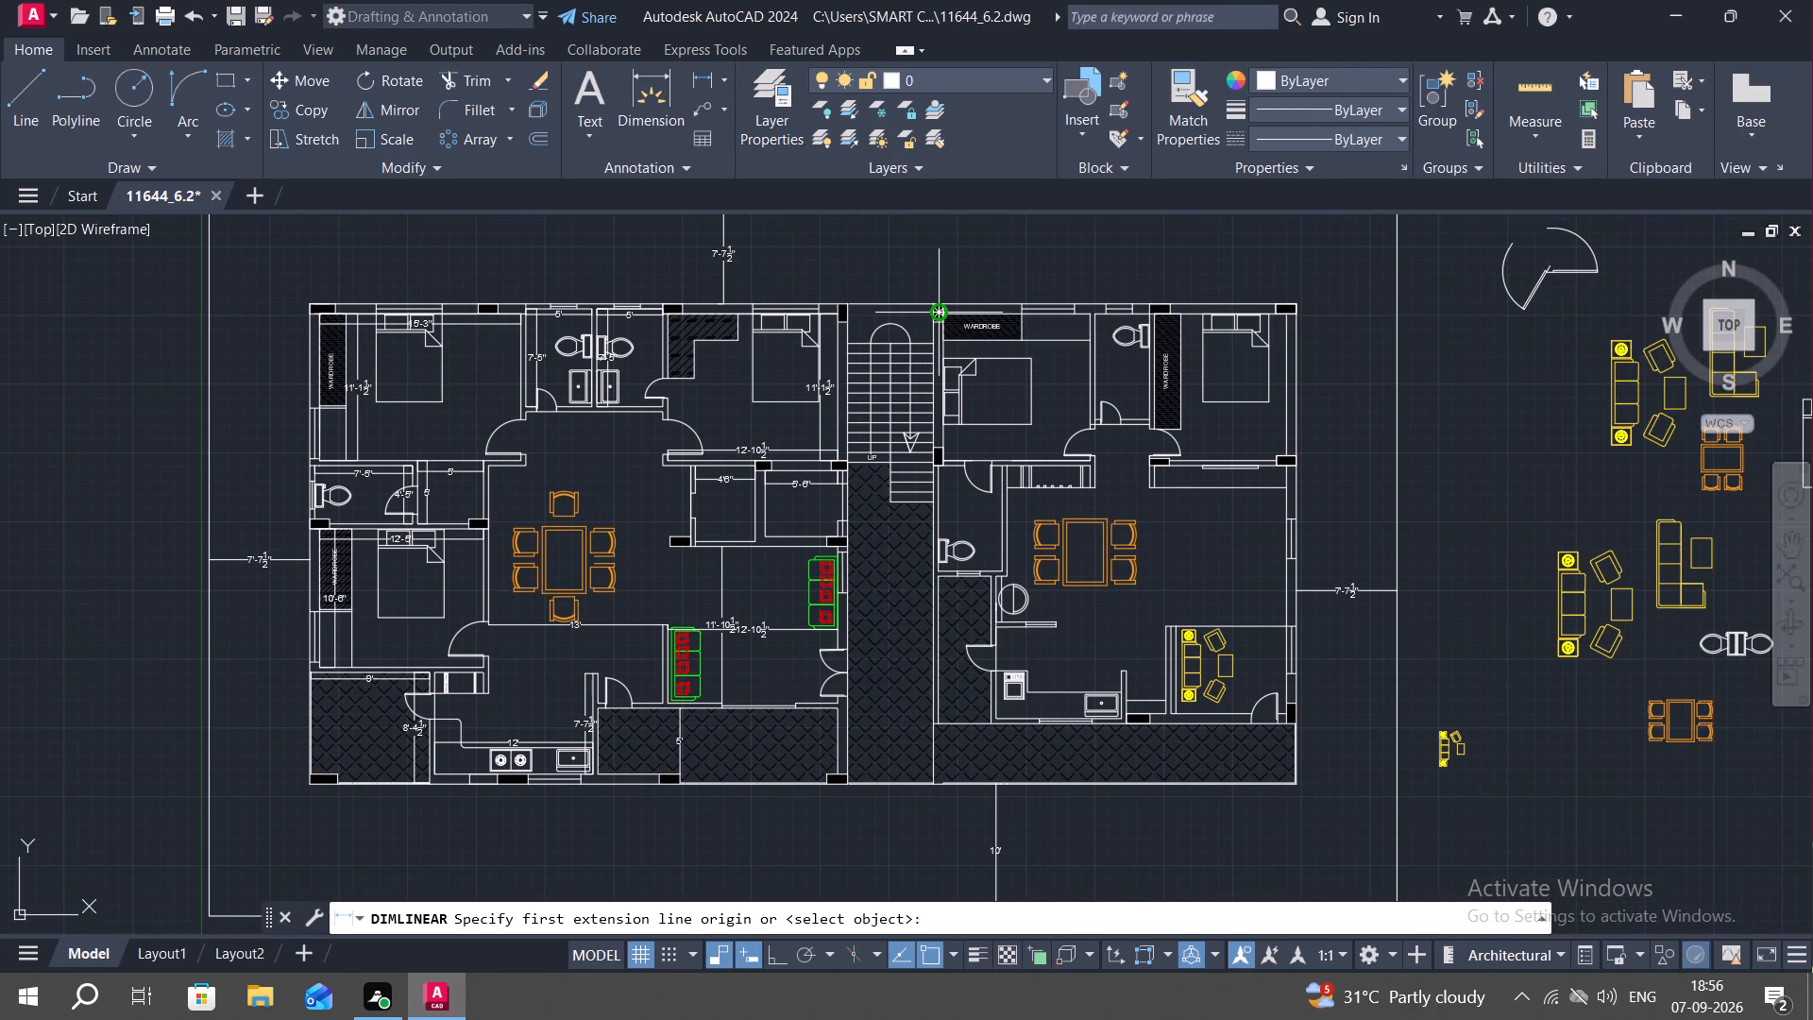
{"action": "scroll", "coordinate": [940, 313], "scroll_direction": "up", "scroll_amount": 2}
{"action": "left_click", "coordinate": [948, 320]}
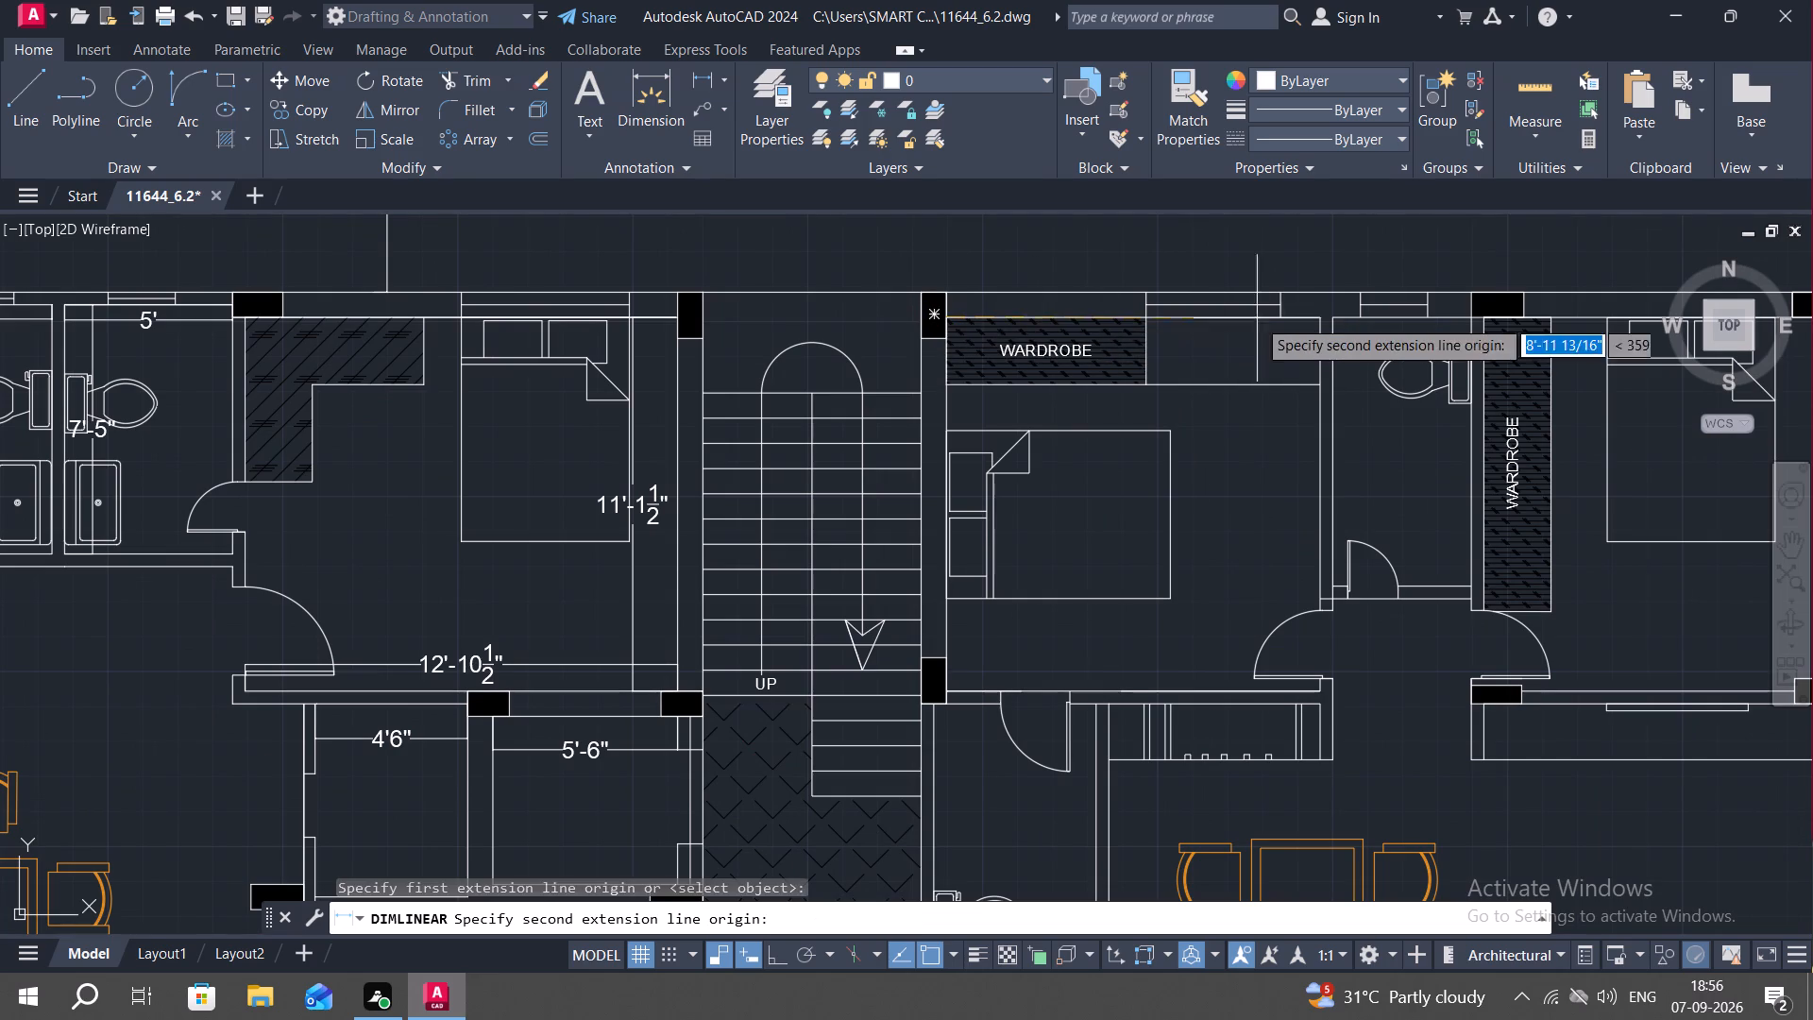
{"action": "left_click", "coordinate": [1316, 323]}
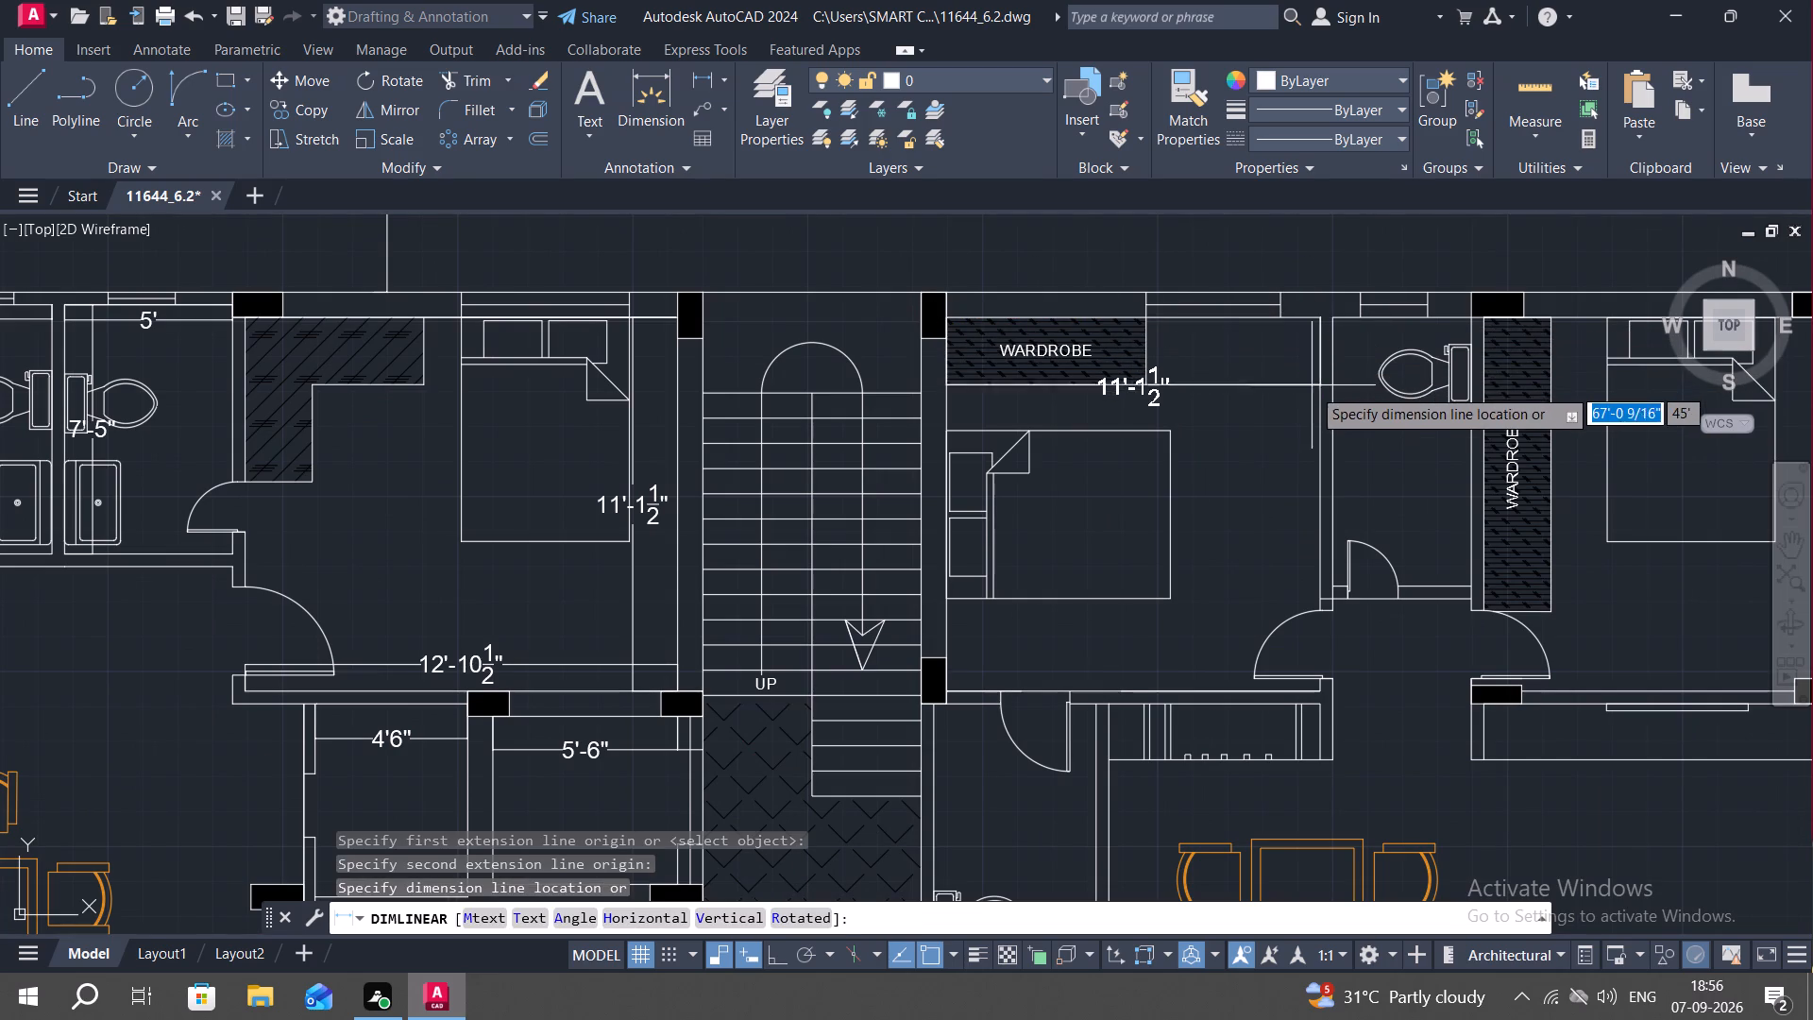
{"action": "left_click", "coordinate": [1313, 404]}
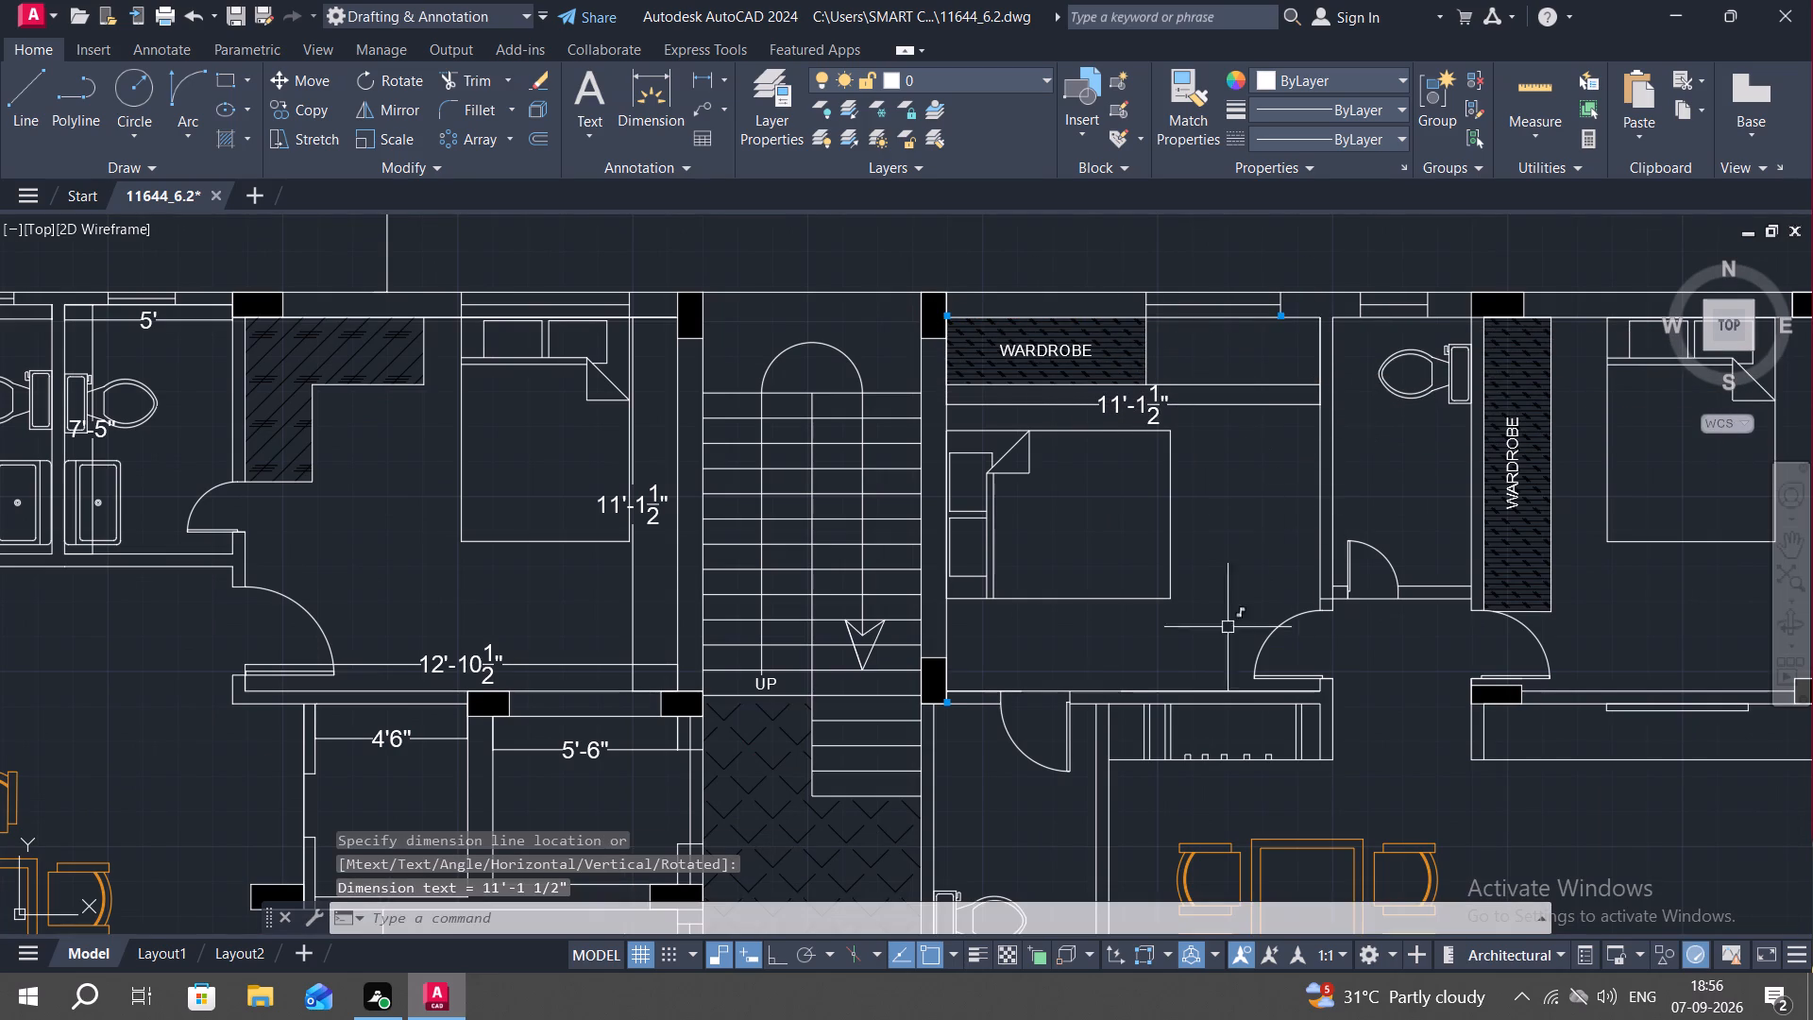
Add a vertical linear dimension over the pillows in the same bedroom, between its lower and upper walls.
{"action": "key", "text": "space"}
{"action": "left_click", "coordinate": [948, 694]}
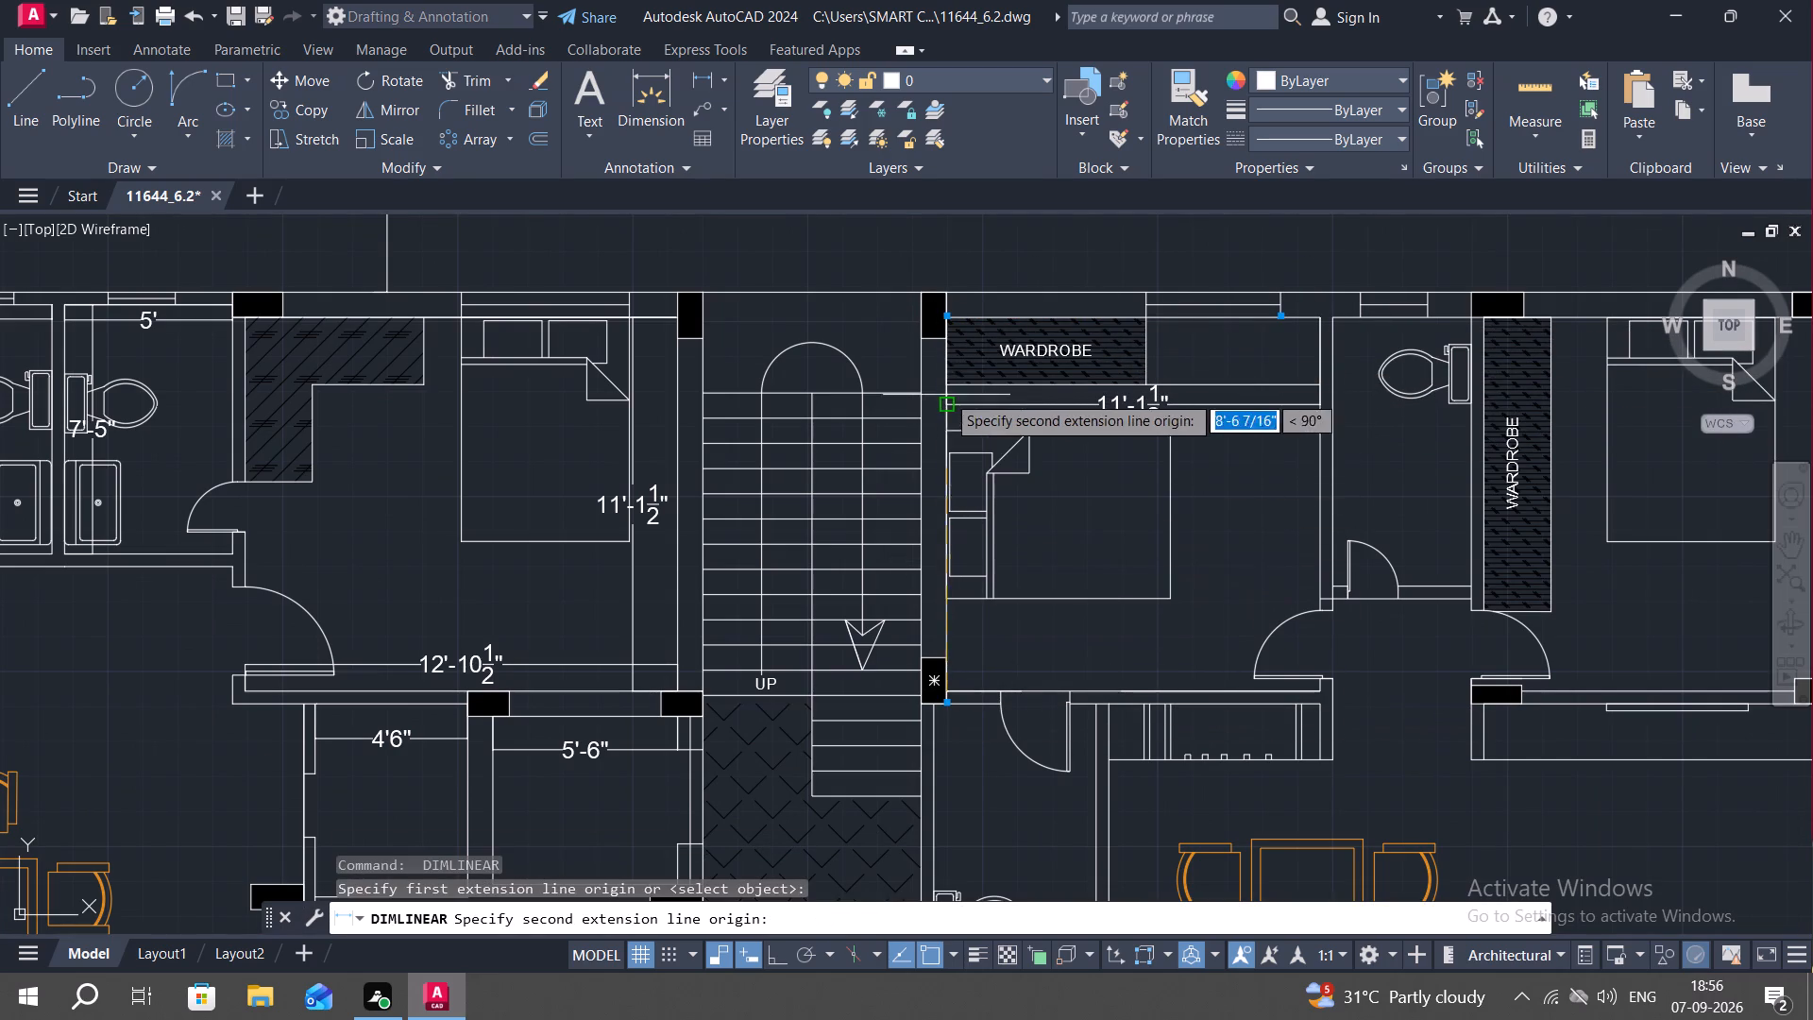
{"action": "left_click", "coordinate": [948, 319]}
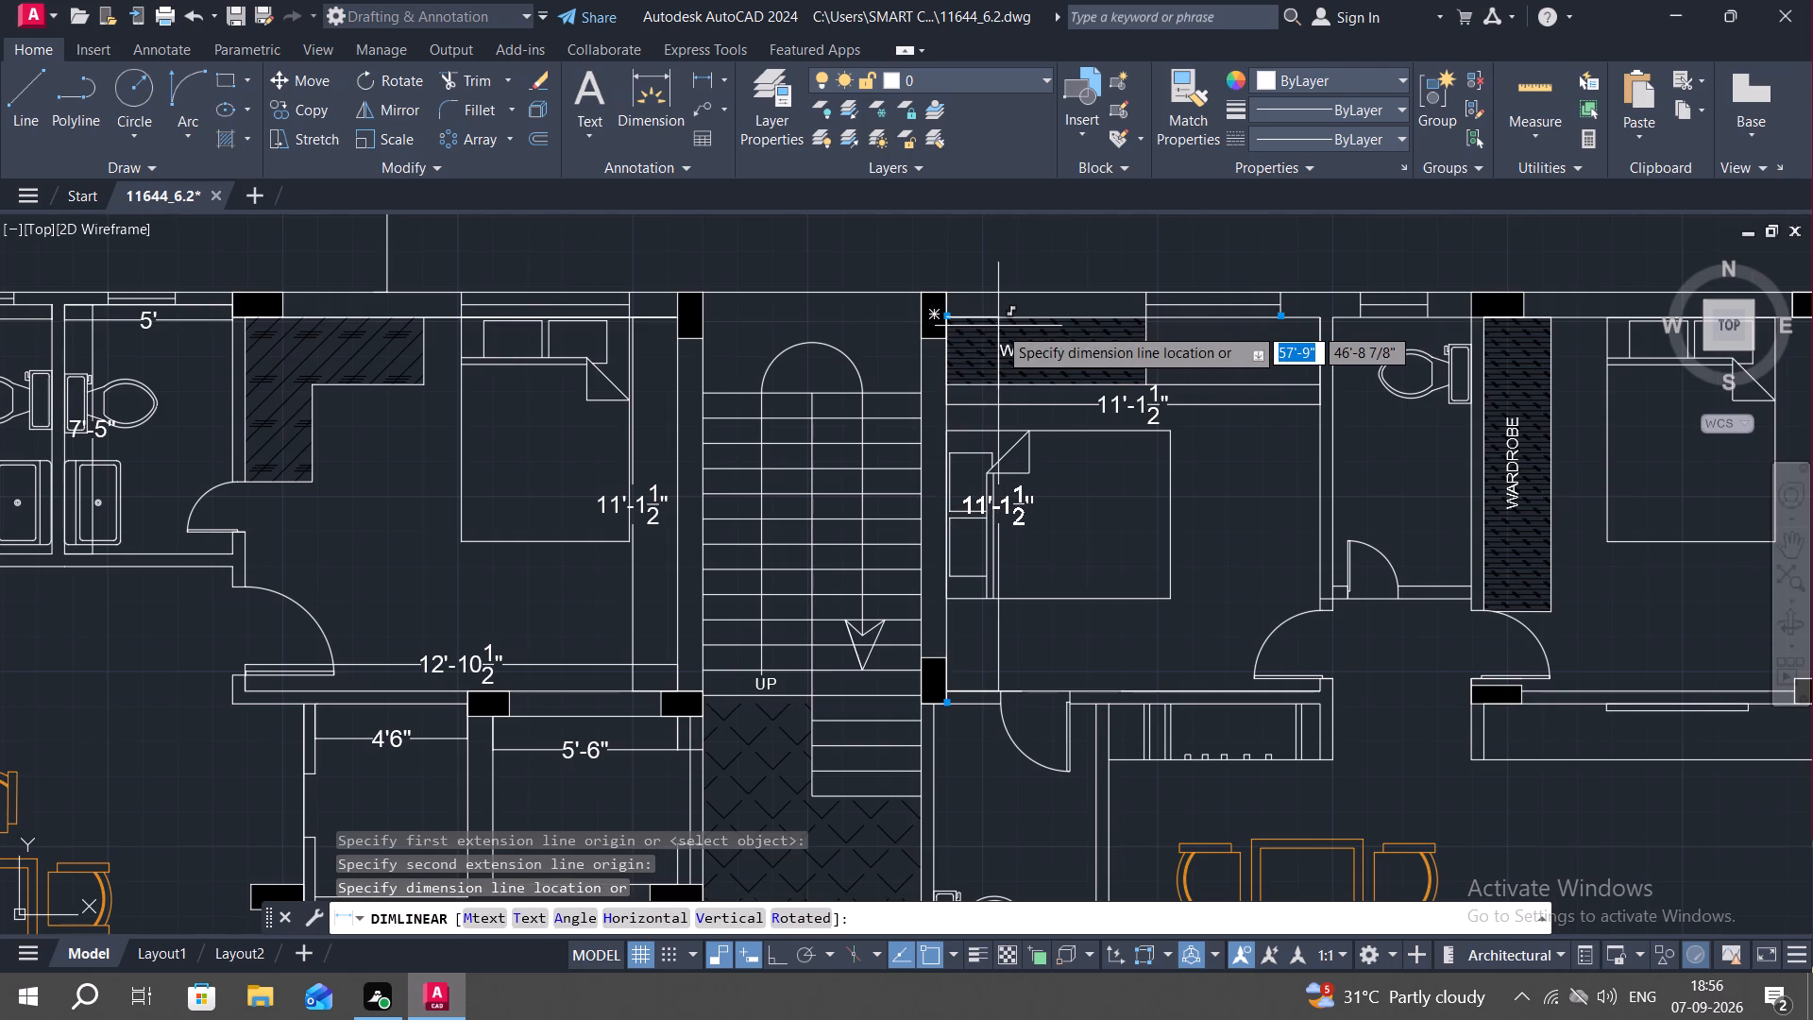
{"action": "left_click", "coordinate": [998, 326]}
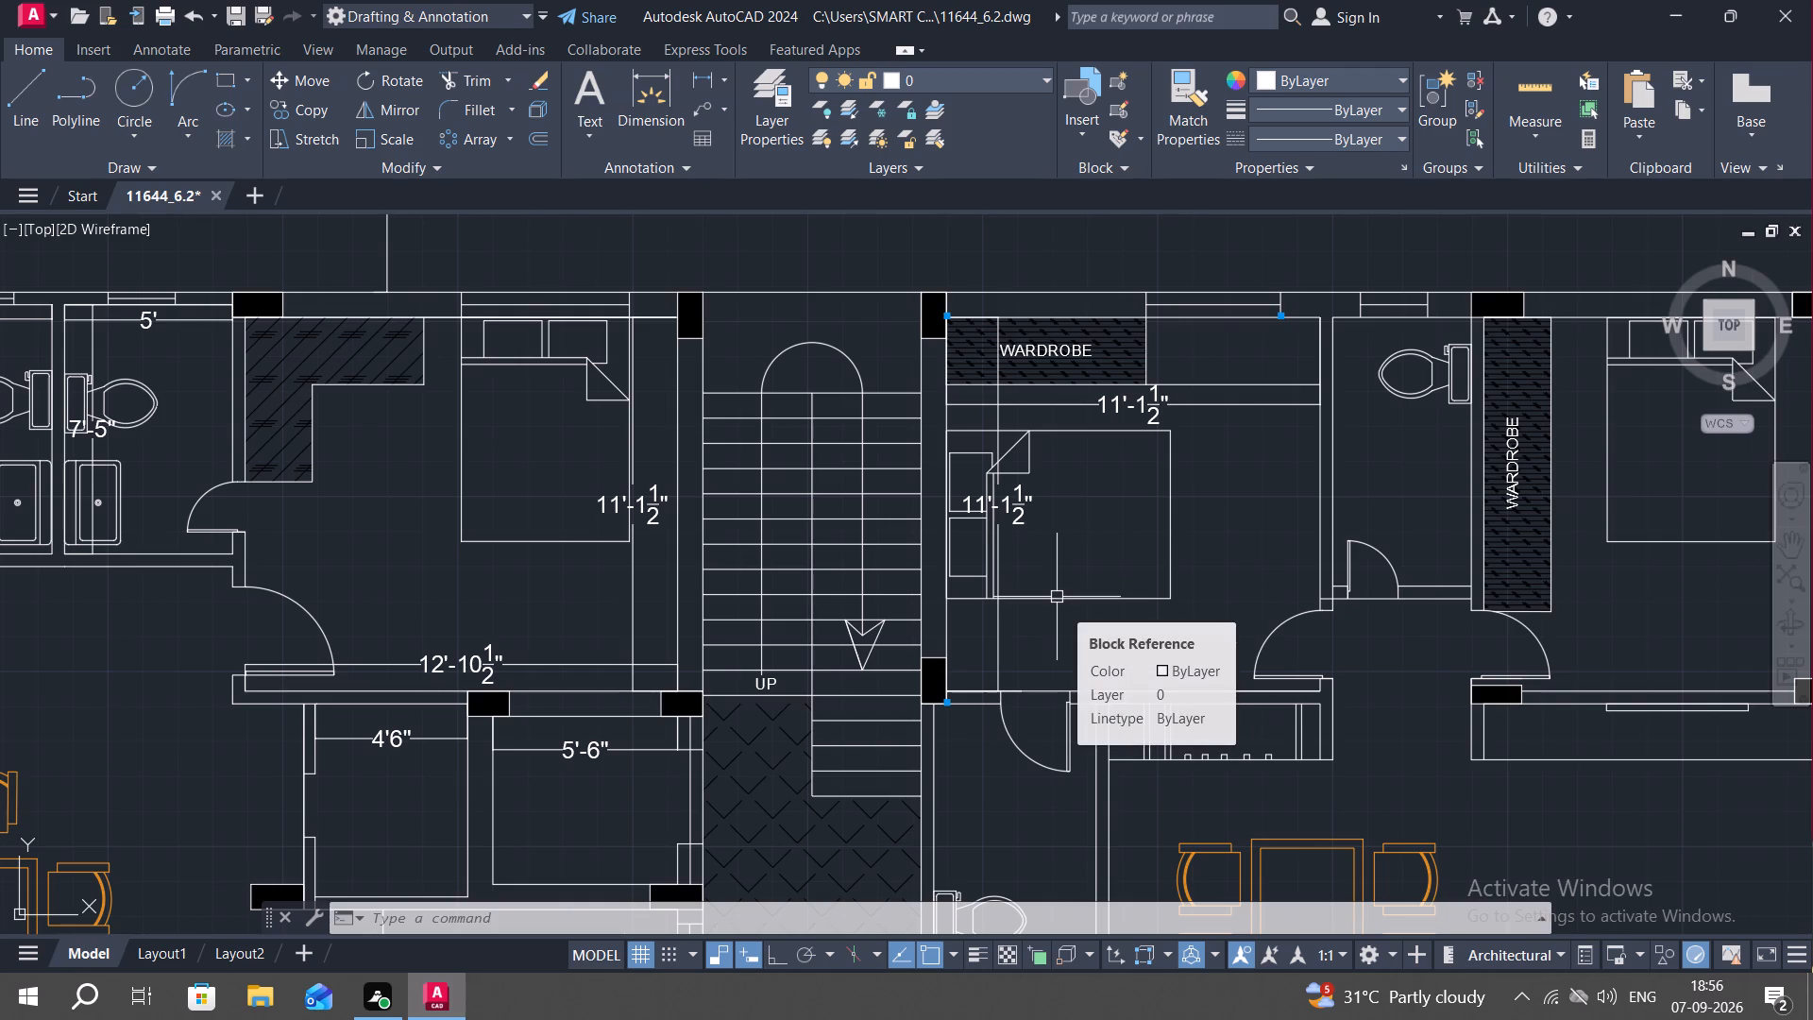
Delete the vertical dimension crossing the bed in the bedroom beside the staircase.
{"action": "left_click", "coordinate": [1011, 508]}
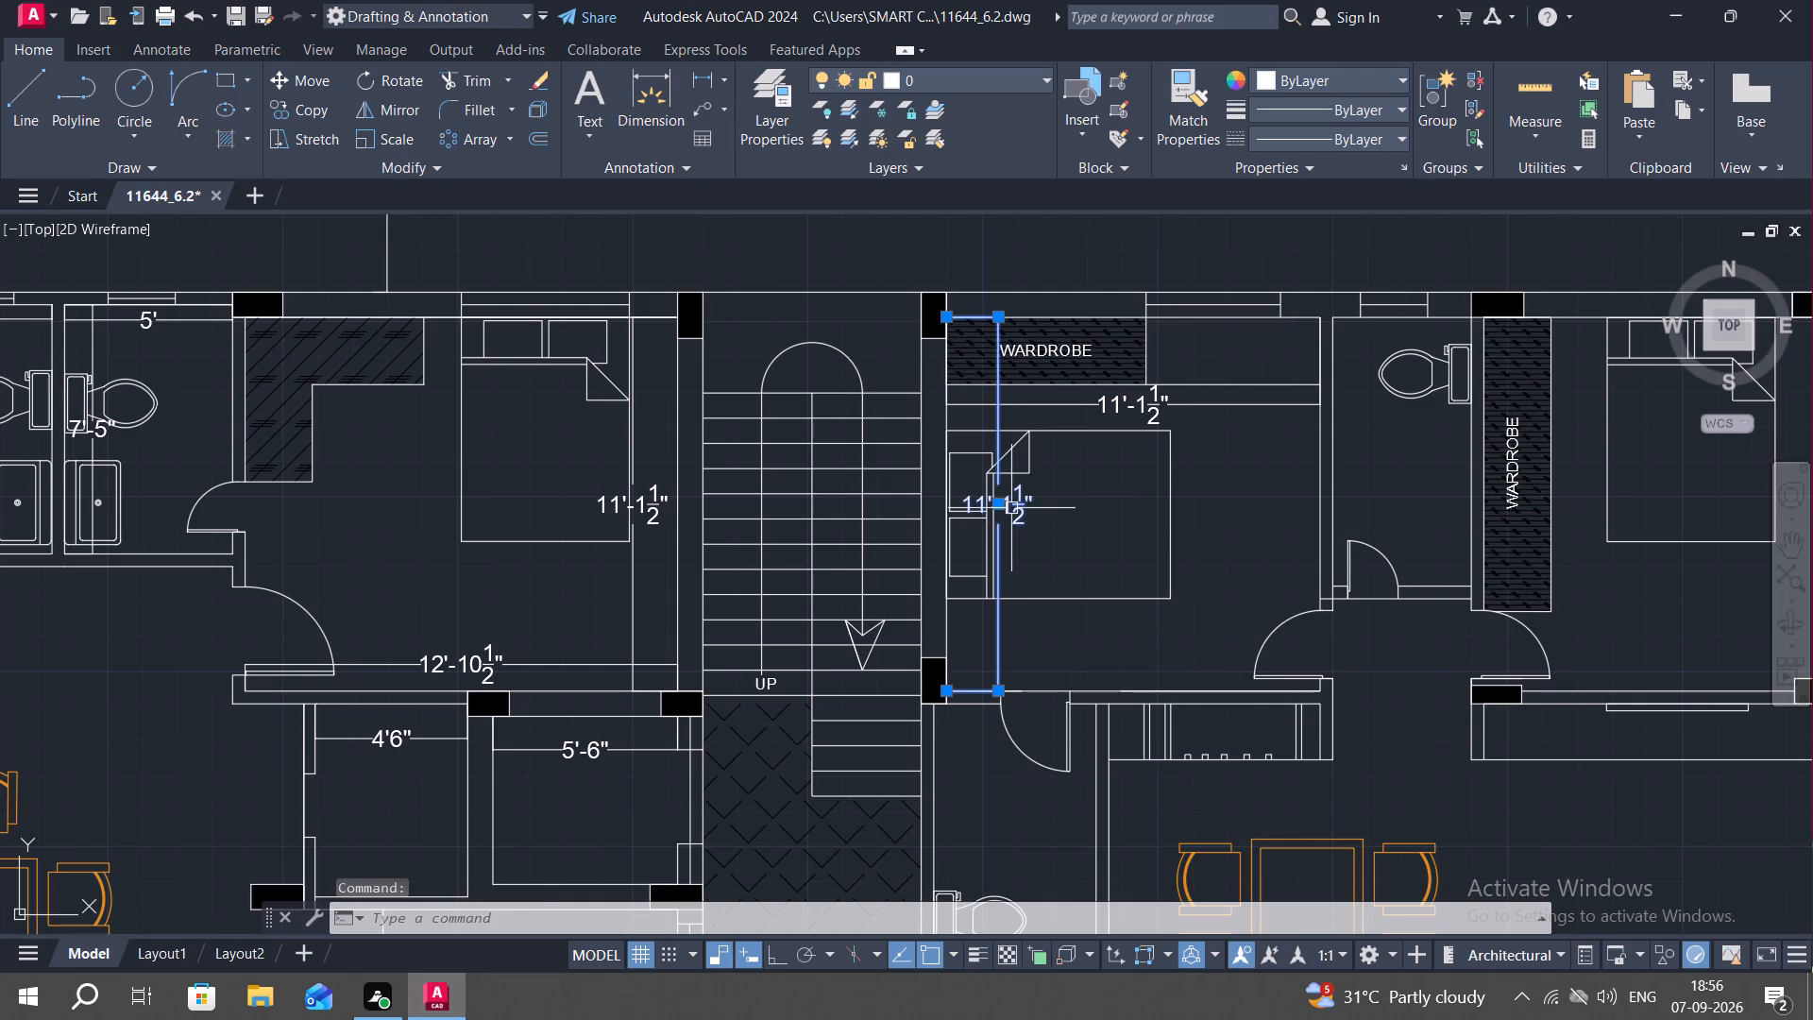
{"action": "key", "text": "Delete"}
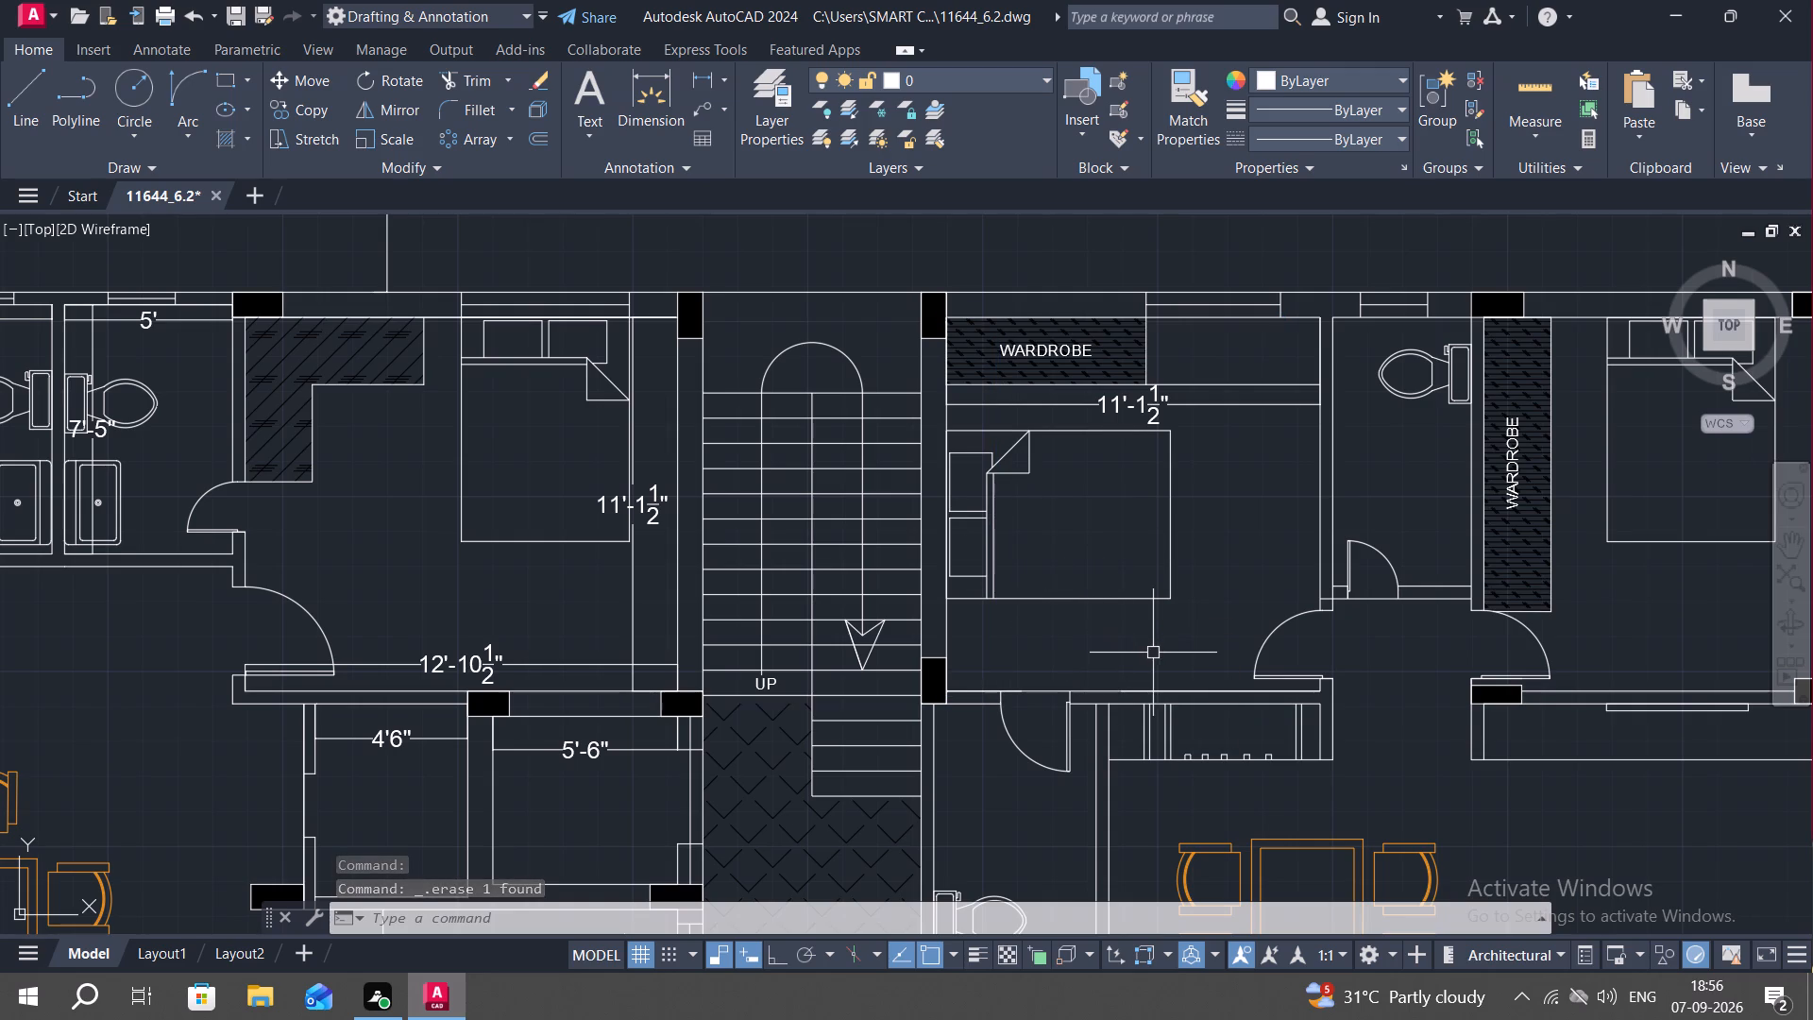
Add a vertical linear dimension along the staircase-side wall of the right flat's toilet below that bedroom, covering its full depth.
{"action": "middle_click_drag", "start_coordinate": [1145, 652], "coordinate": [1110, 620]}
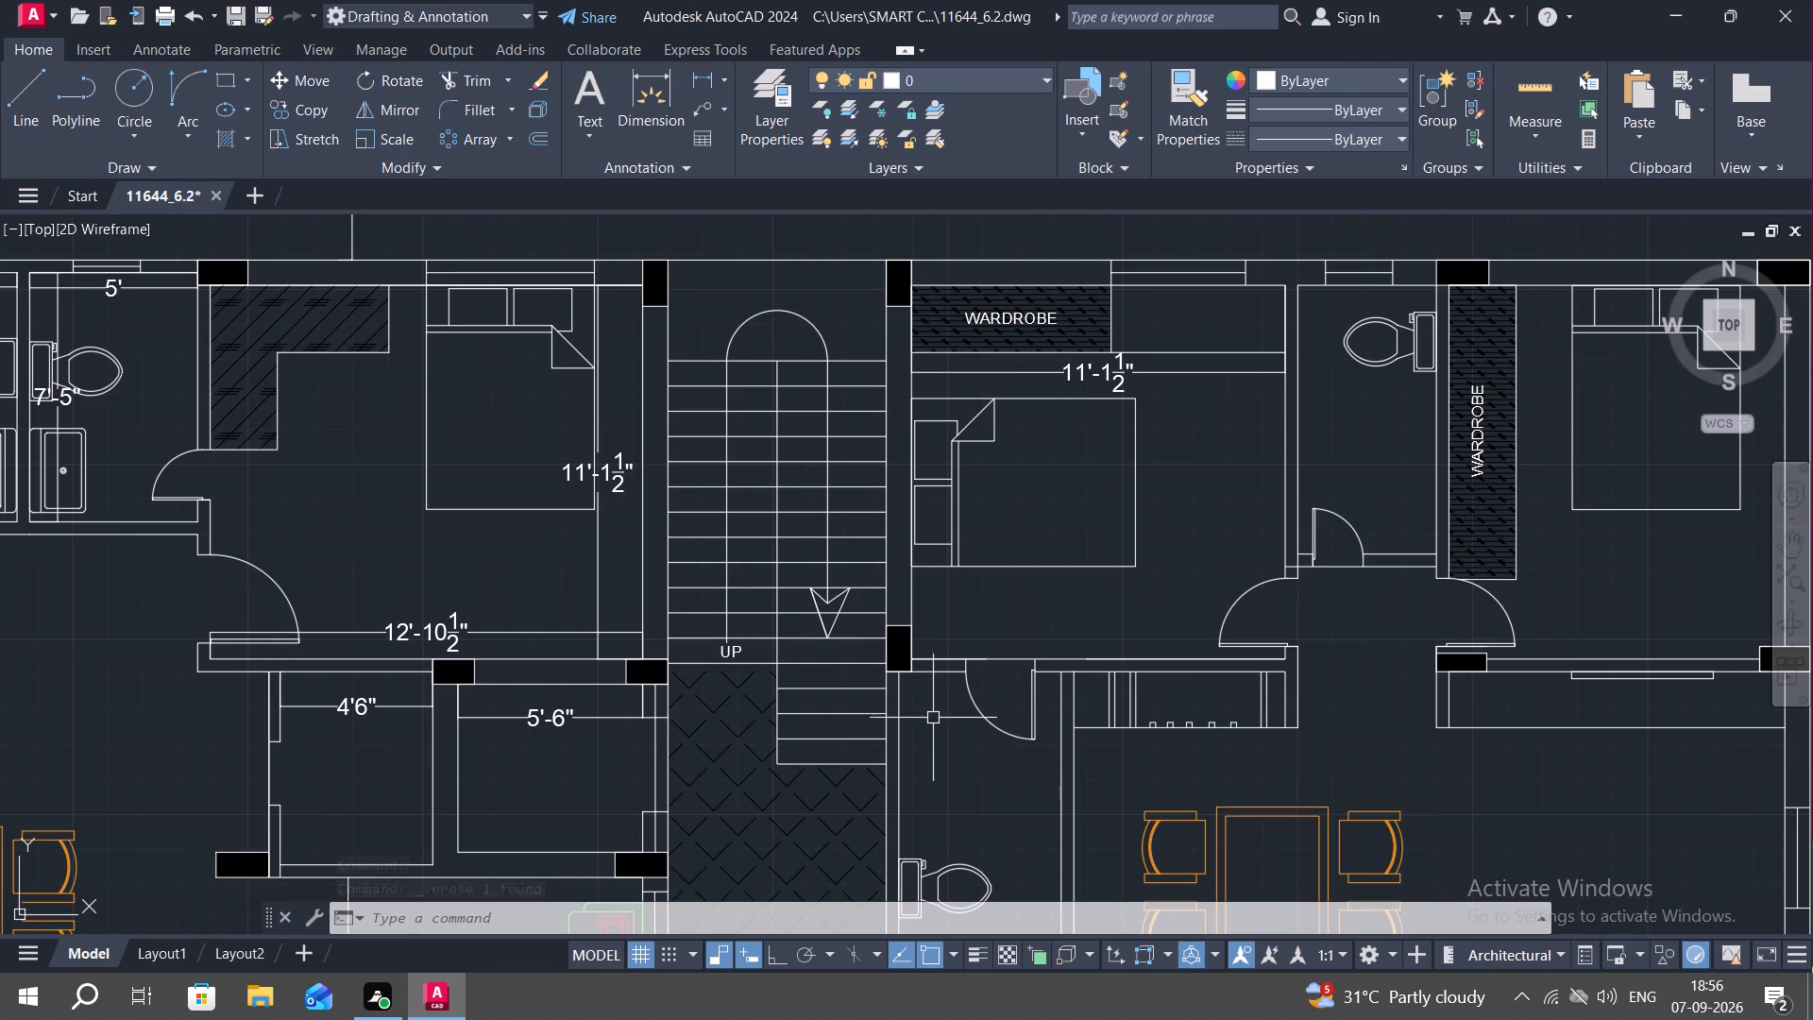
{"action": "middle_click_drag", "start_coordinate": [933, 722], "coordinate": [916, 603]}
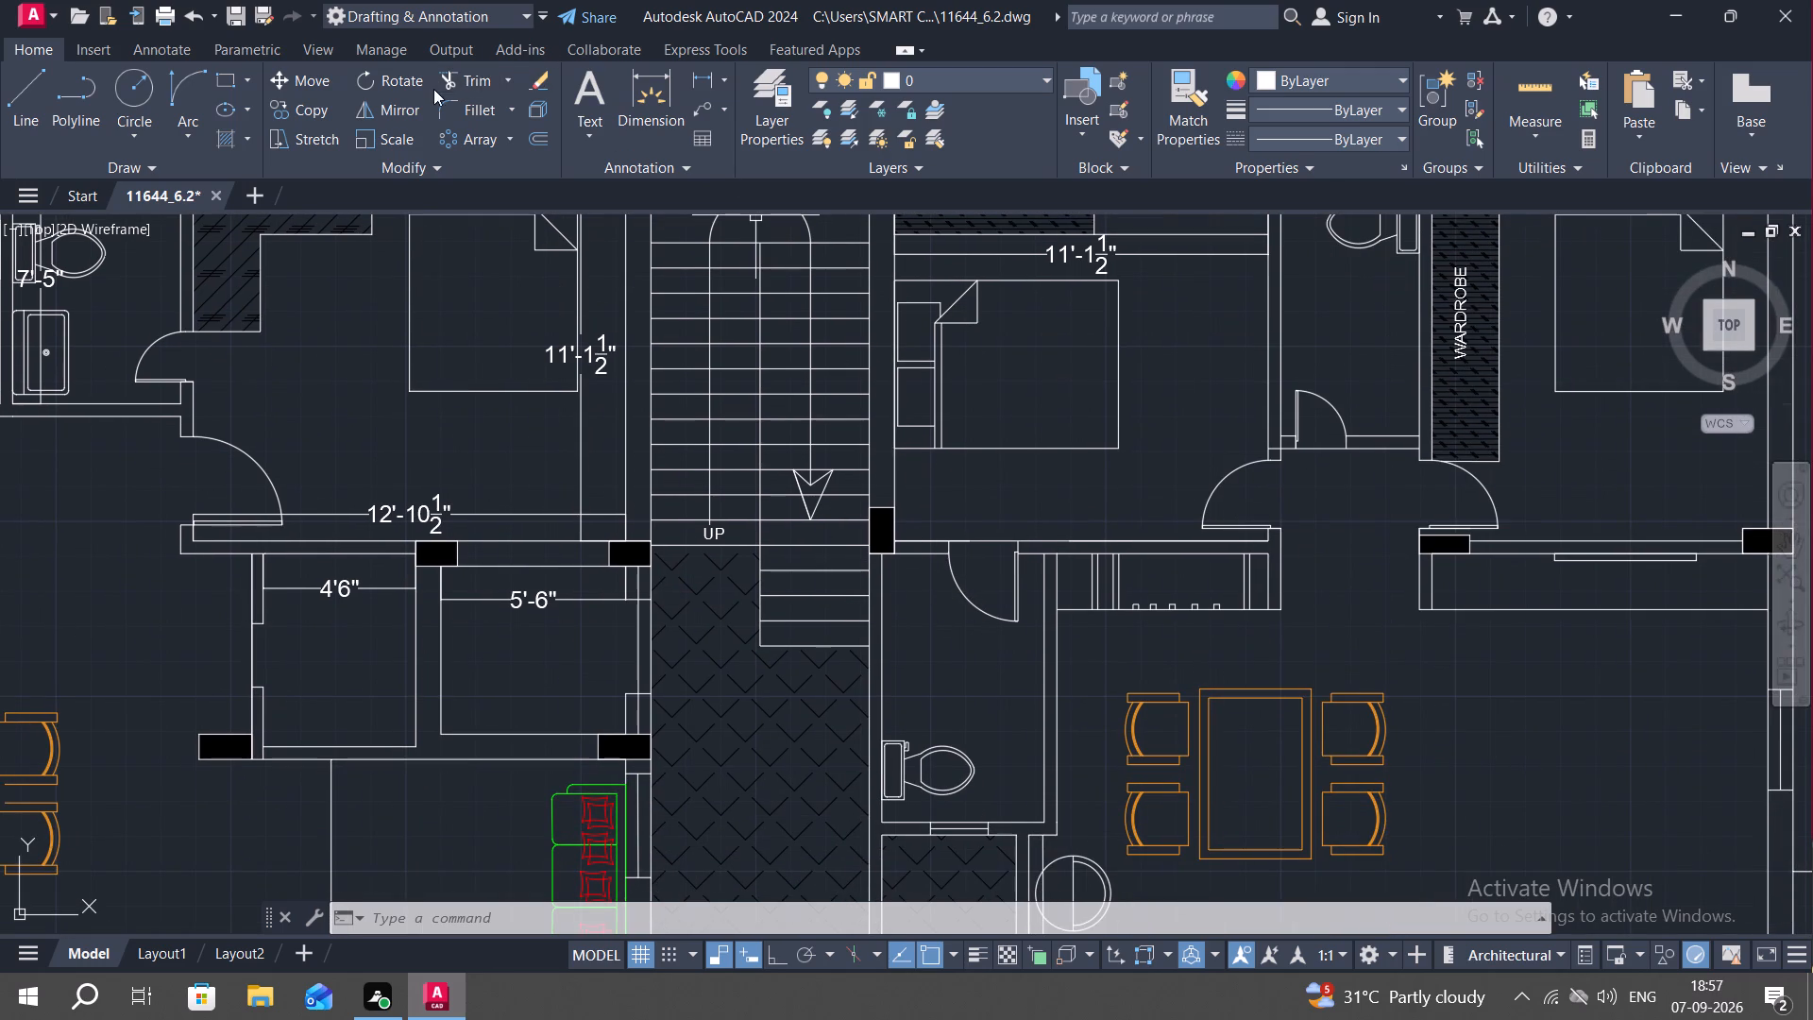
{"action": "left_click", "coordinate": [705, 72]}
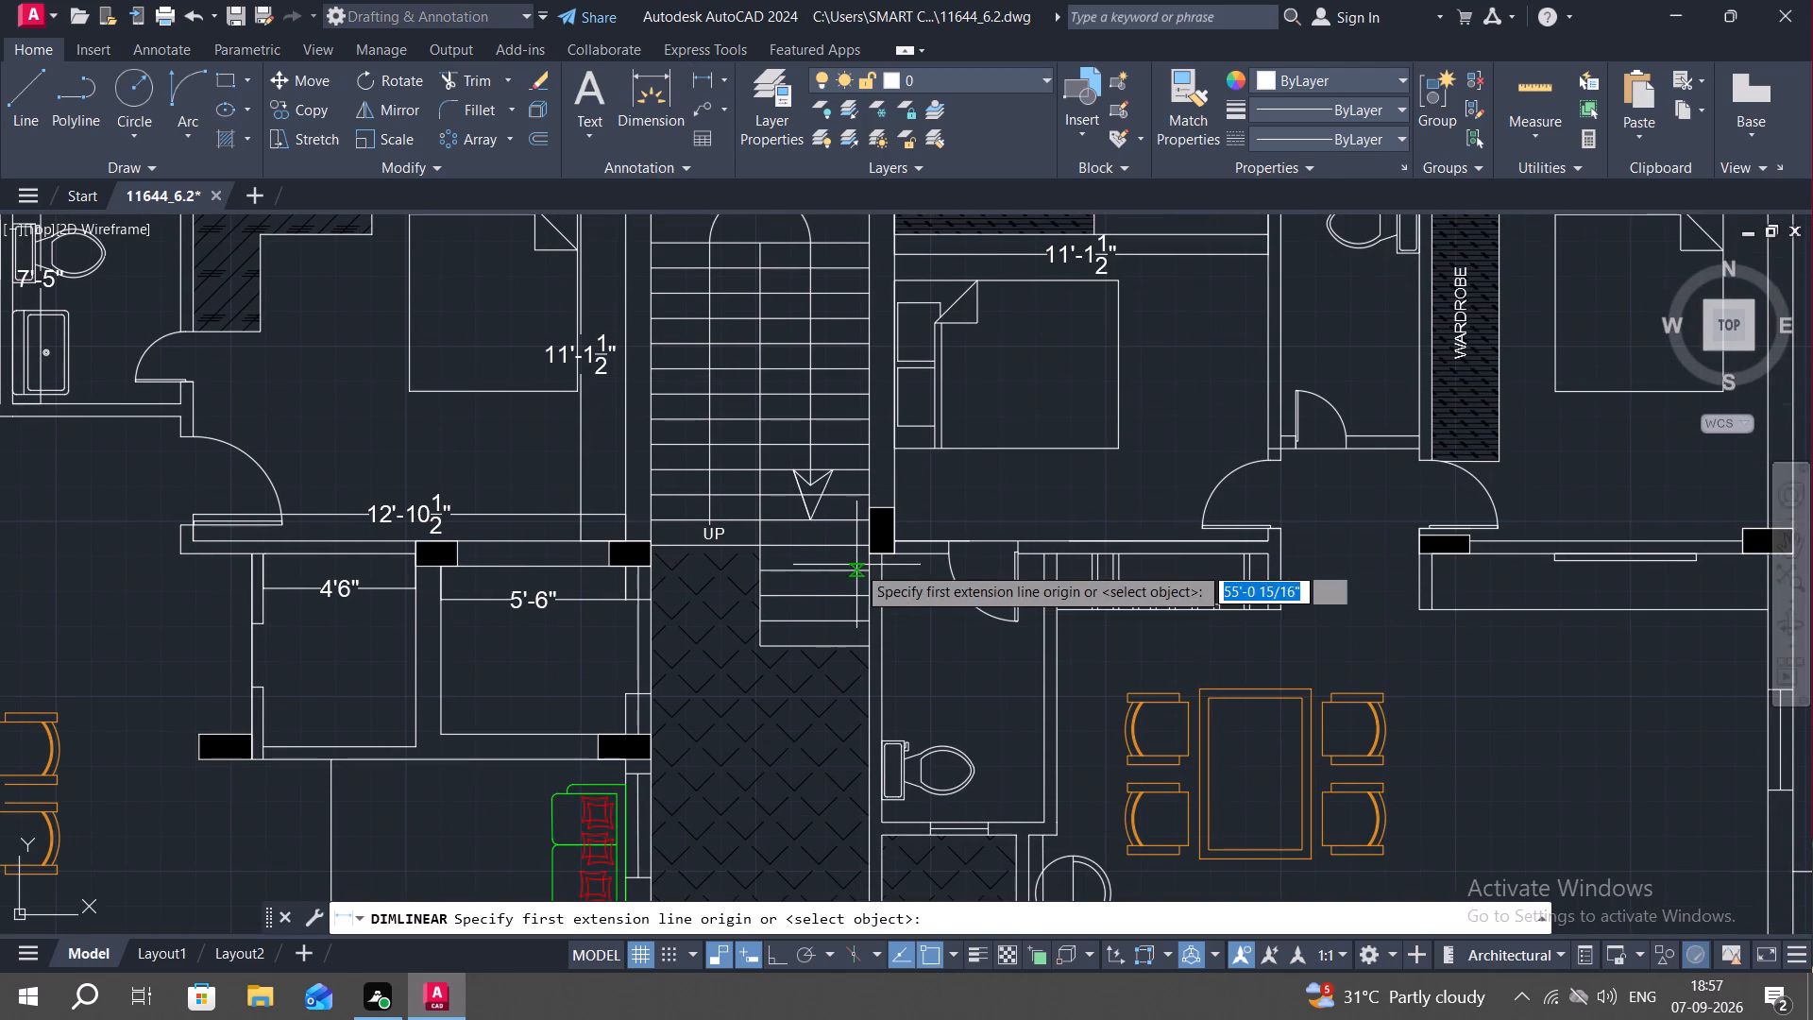
{"action": "left_click", "coordinate": [888, 550]}
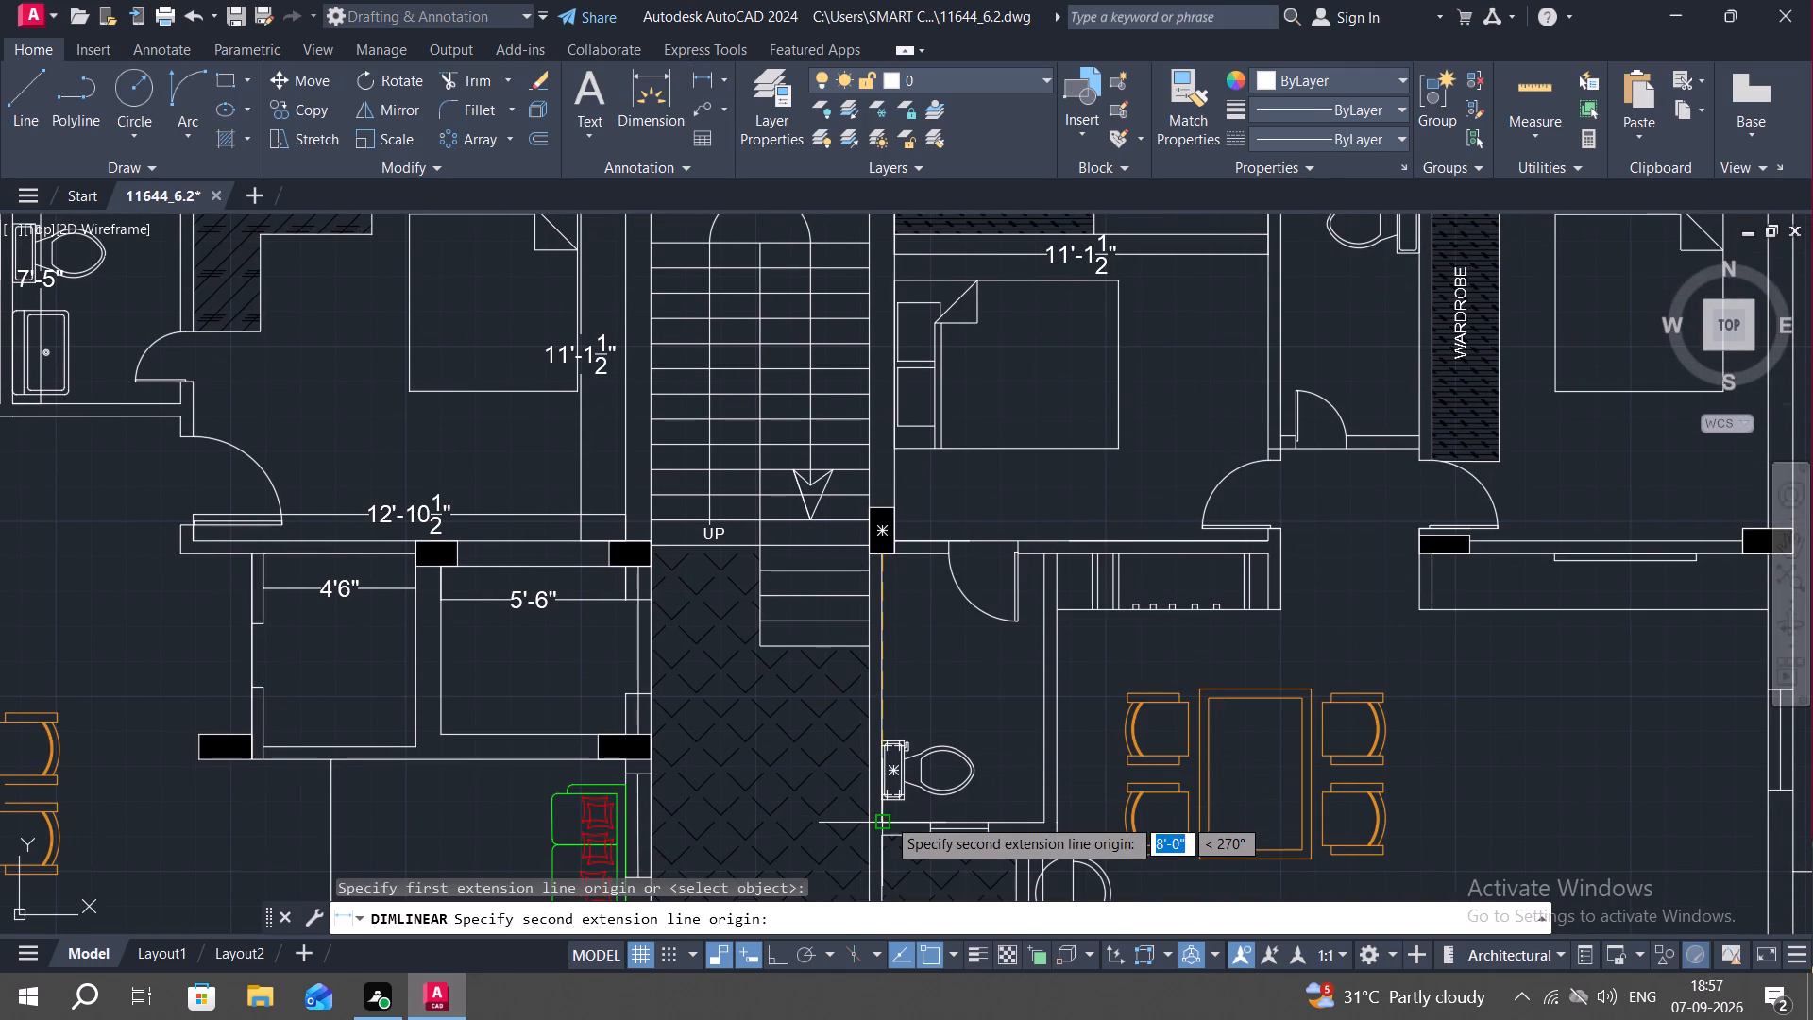
{"action": "left_click", "coordinate": [887, 820]}
{"action": "left_click", "coordinate": [906, 808]}
Add a horizontal linear dimension across the same toilet's width, just above its lower wall.
{"action": "key", "text": "space"}
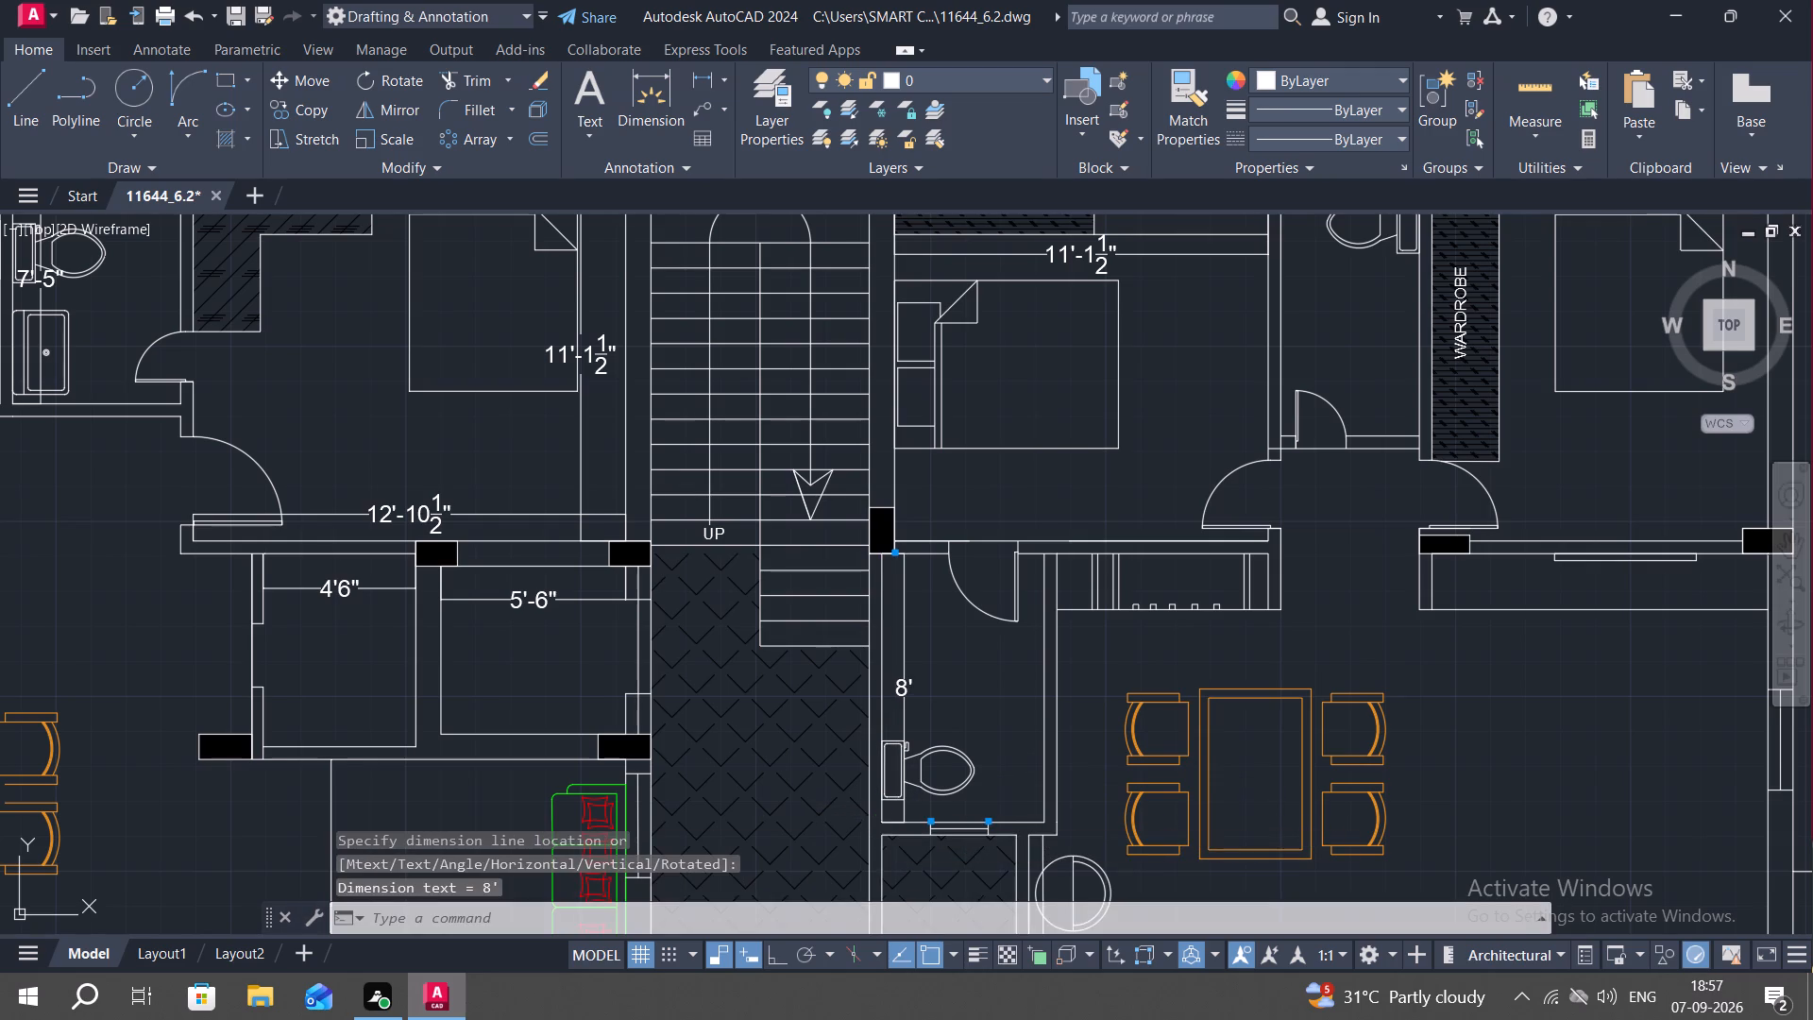
{"action": "left_click", "coordinate": [882, 819]}
{"action": "left_click", "coordinate": [1042, 824]}
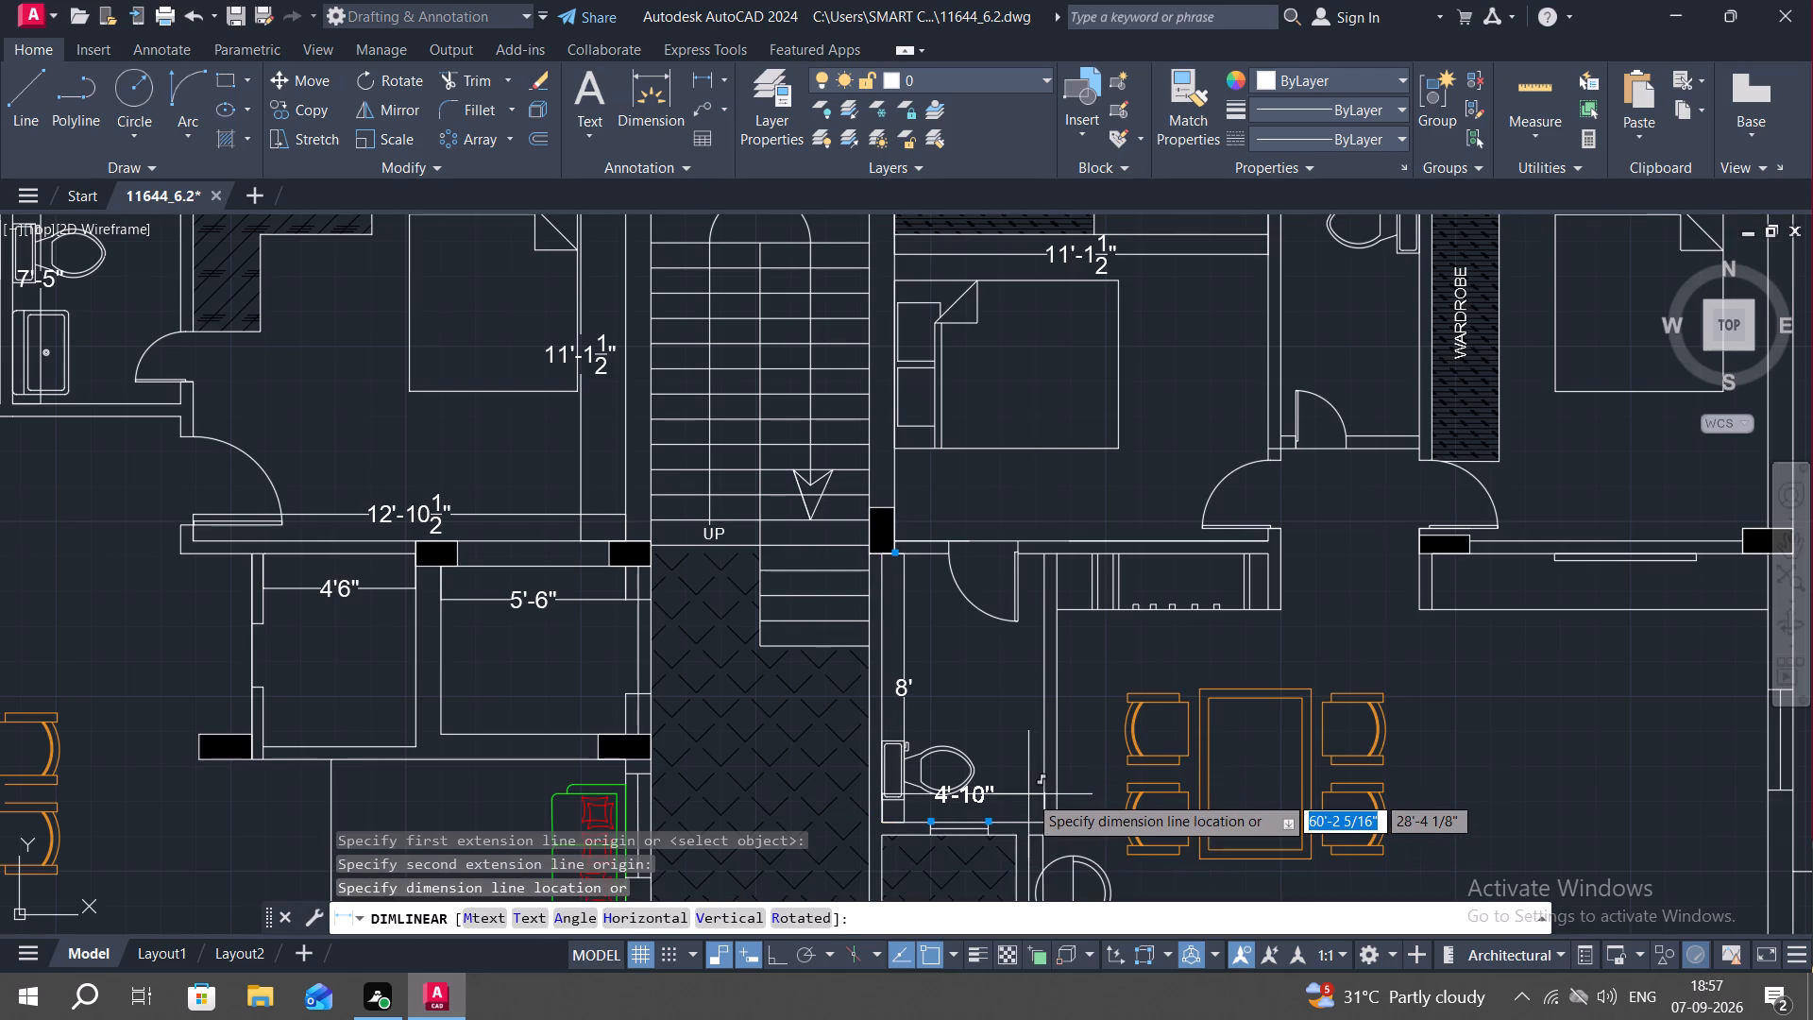
{"action": "left_click", "coordinate": [1028, 794]}
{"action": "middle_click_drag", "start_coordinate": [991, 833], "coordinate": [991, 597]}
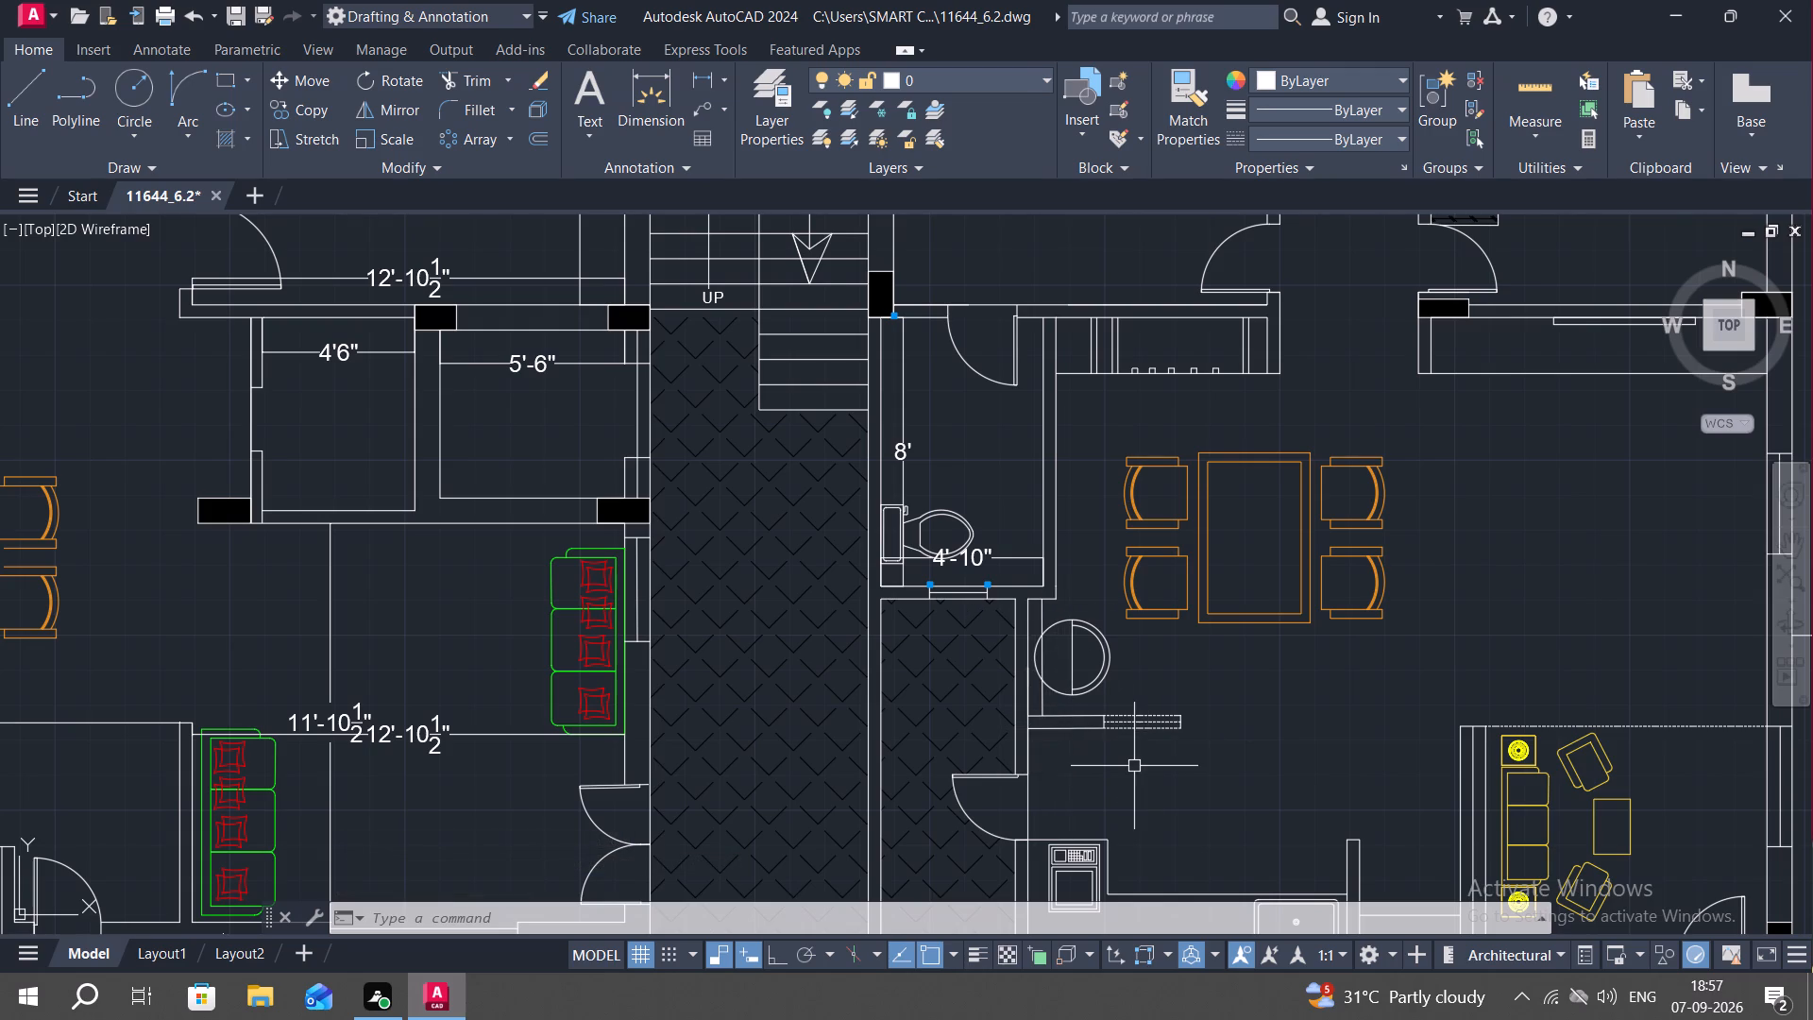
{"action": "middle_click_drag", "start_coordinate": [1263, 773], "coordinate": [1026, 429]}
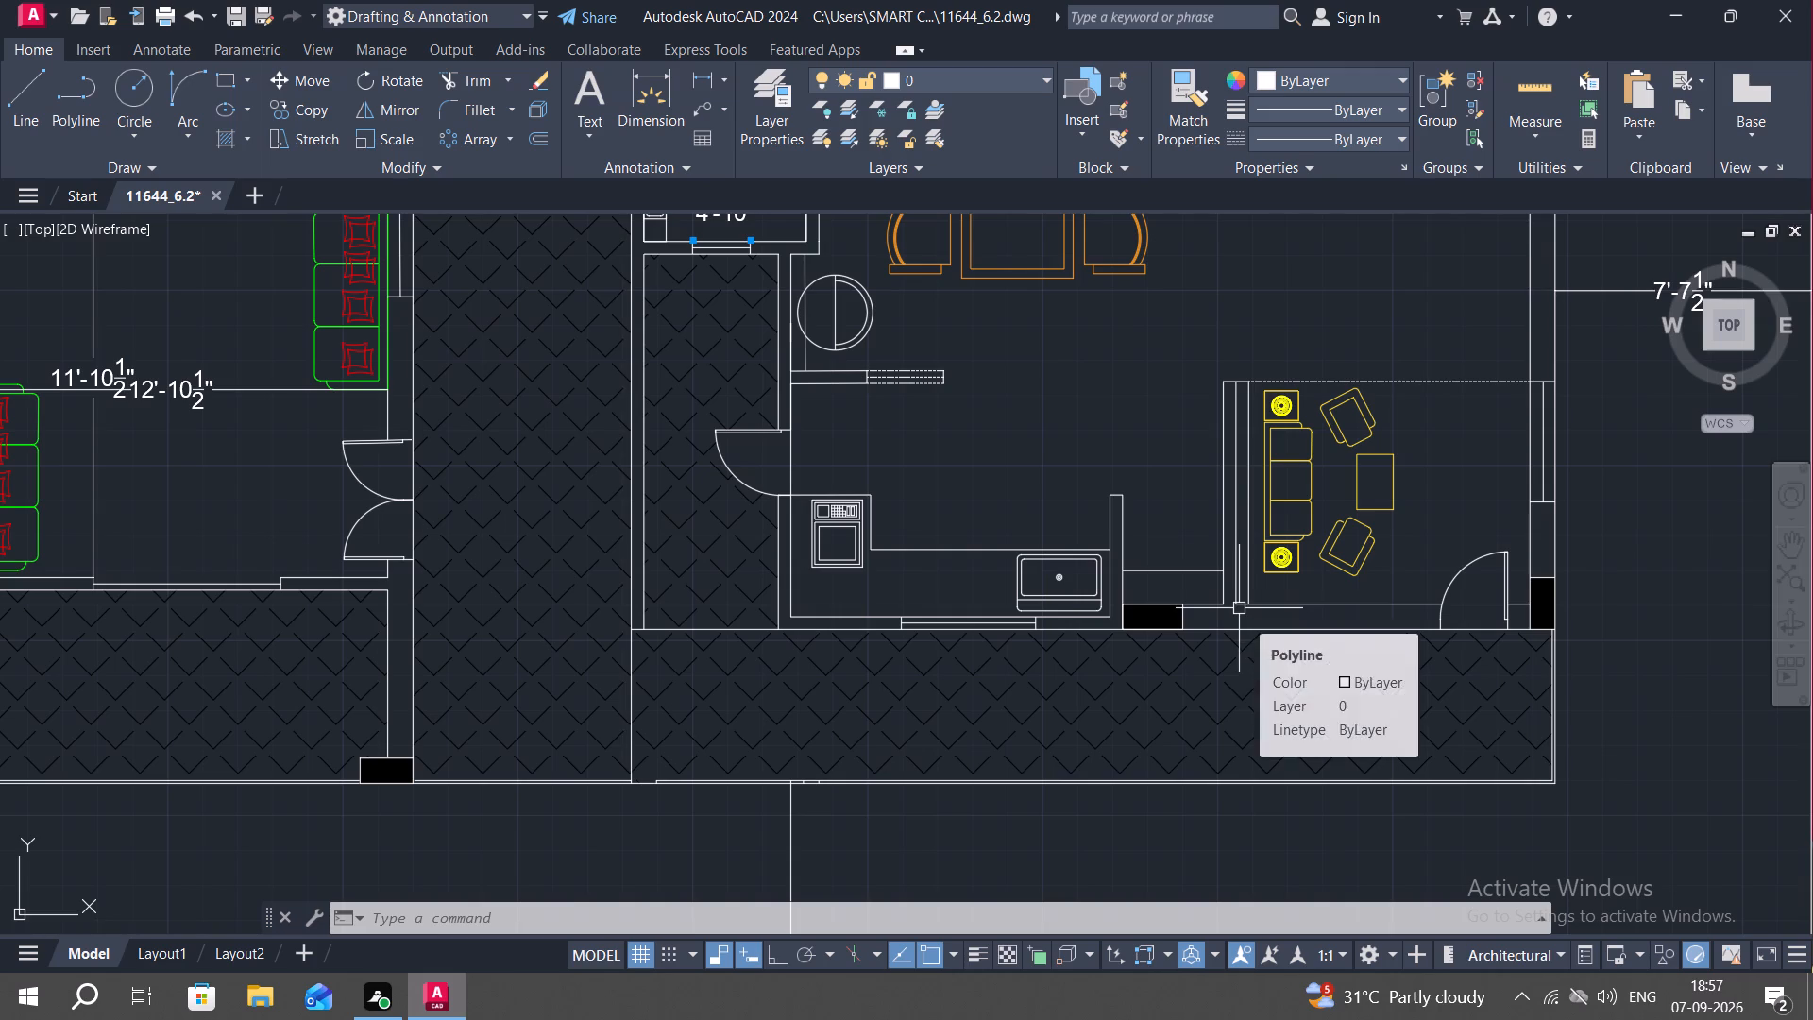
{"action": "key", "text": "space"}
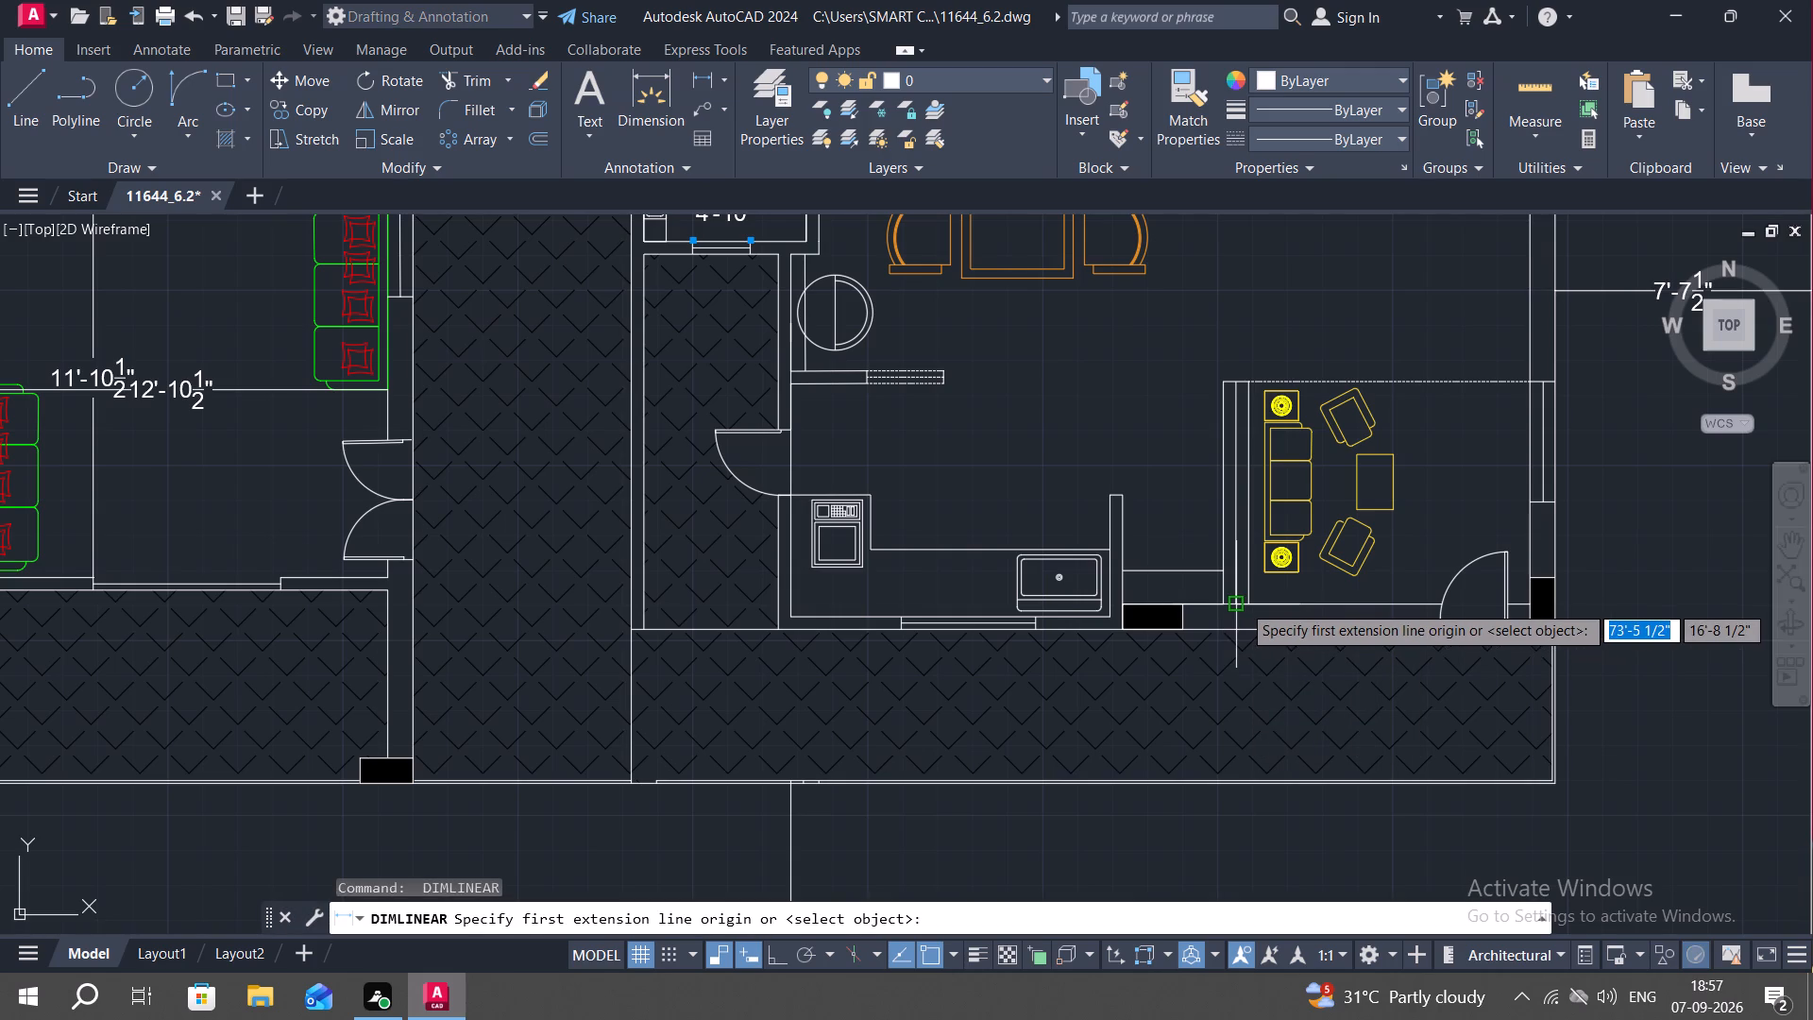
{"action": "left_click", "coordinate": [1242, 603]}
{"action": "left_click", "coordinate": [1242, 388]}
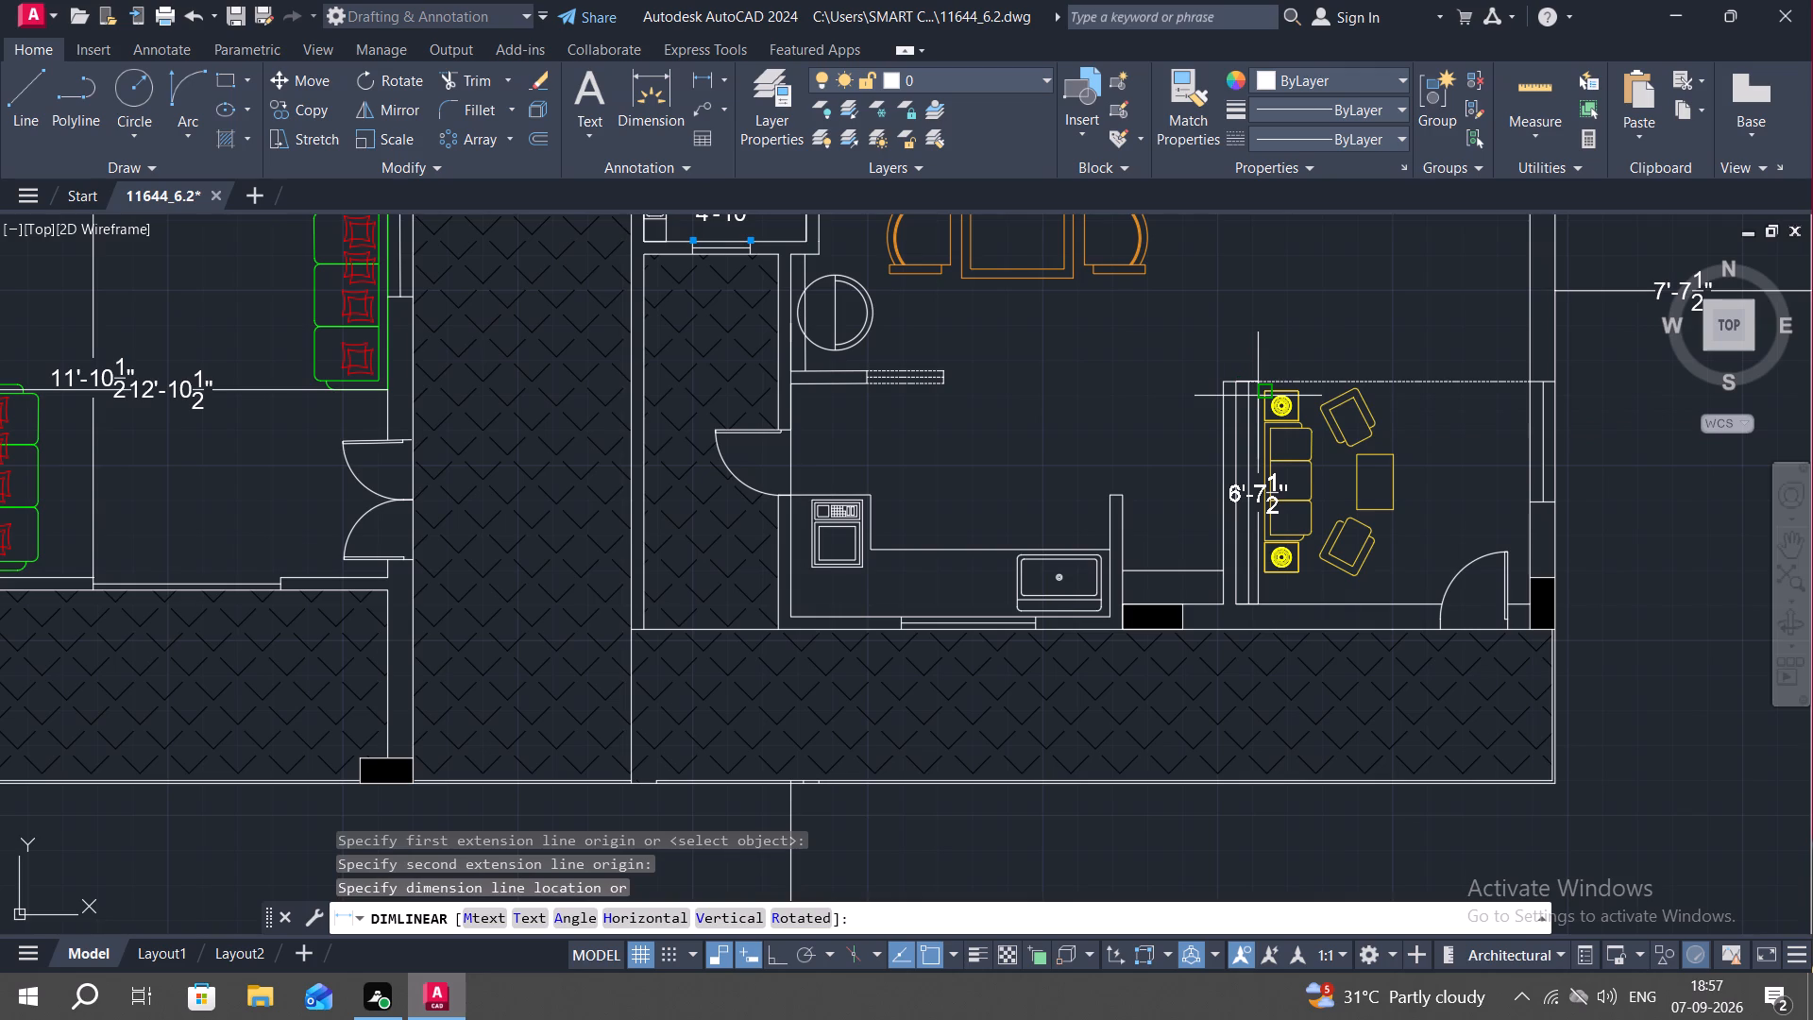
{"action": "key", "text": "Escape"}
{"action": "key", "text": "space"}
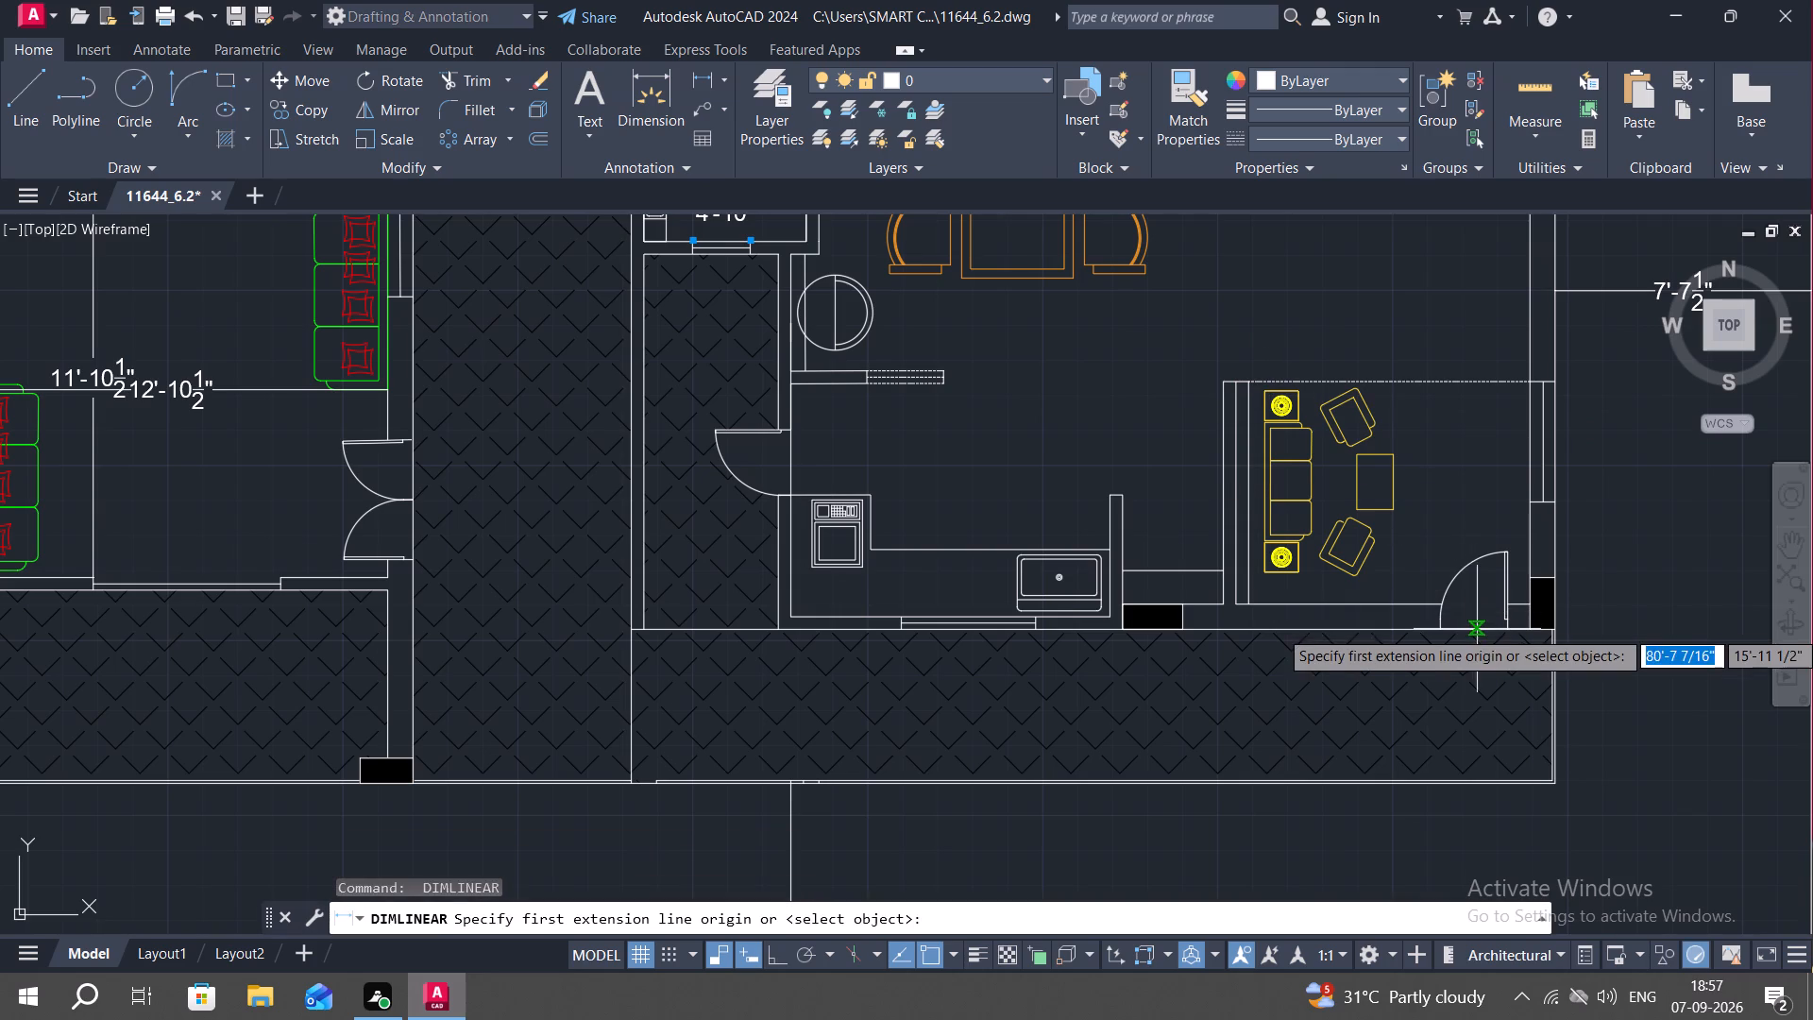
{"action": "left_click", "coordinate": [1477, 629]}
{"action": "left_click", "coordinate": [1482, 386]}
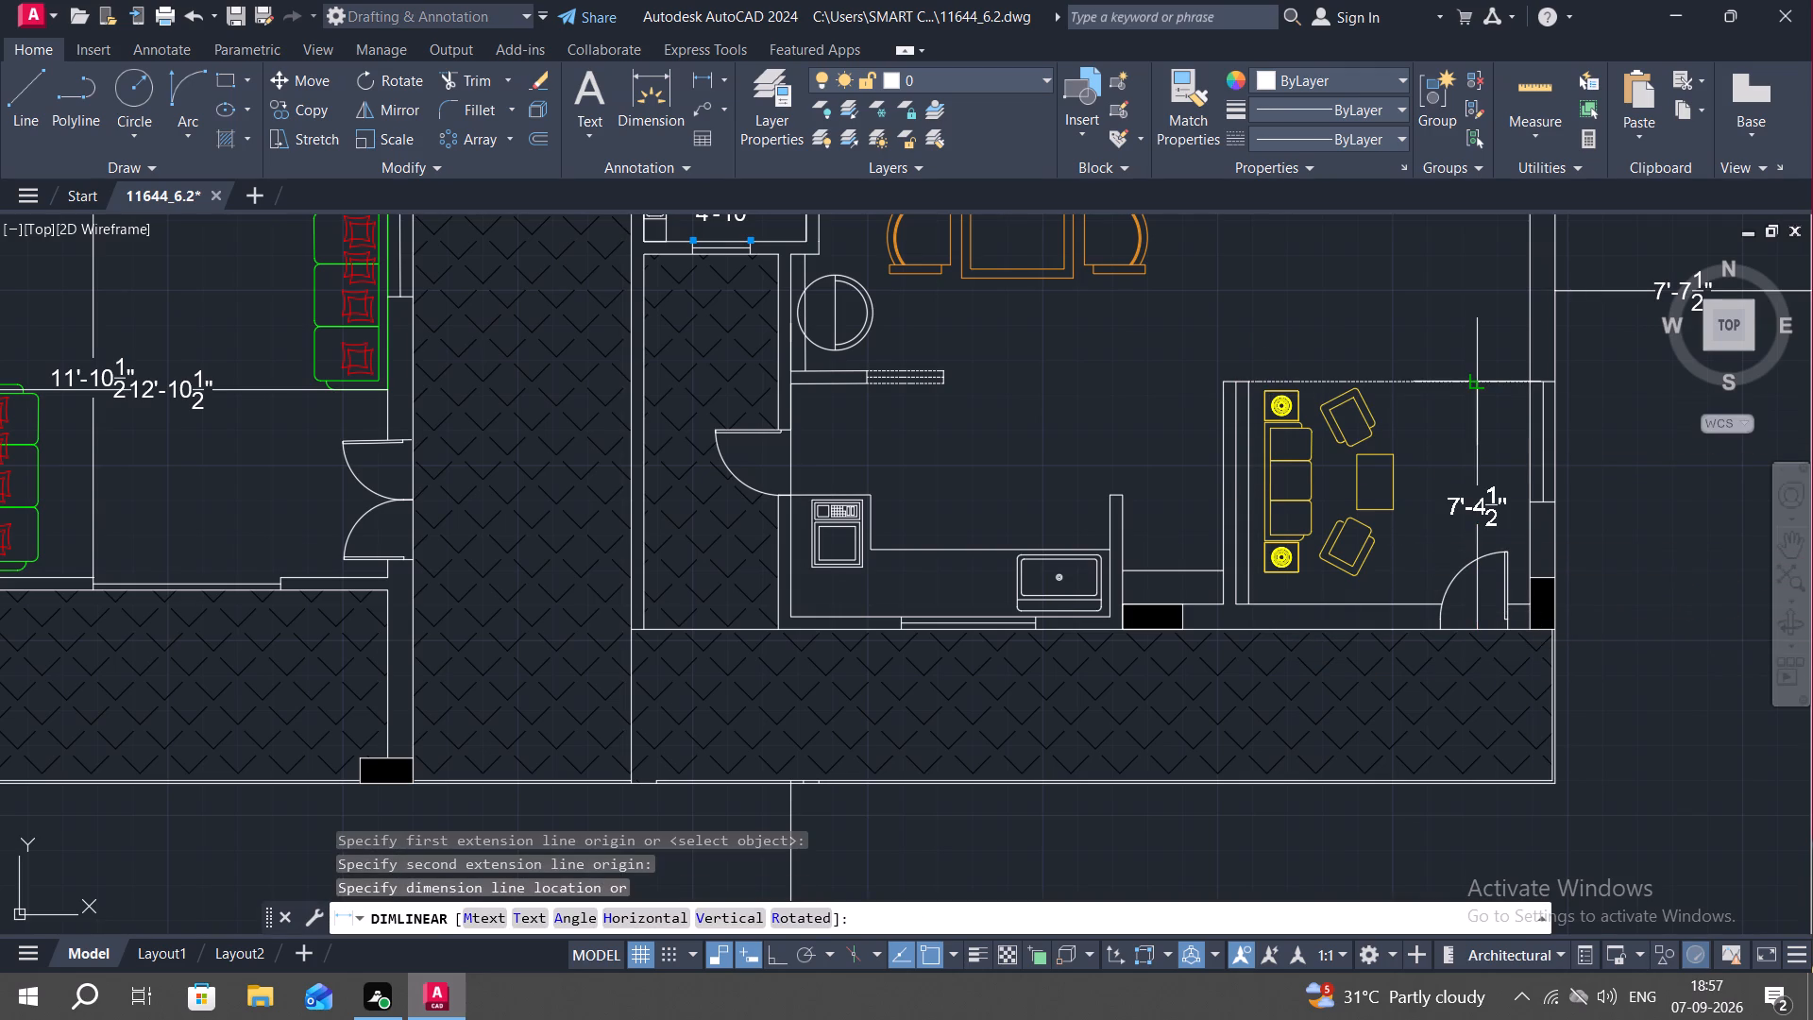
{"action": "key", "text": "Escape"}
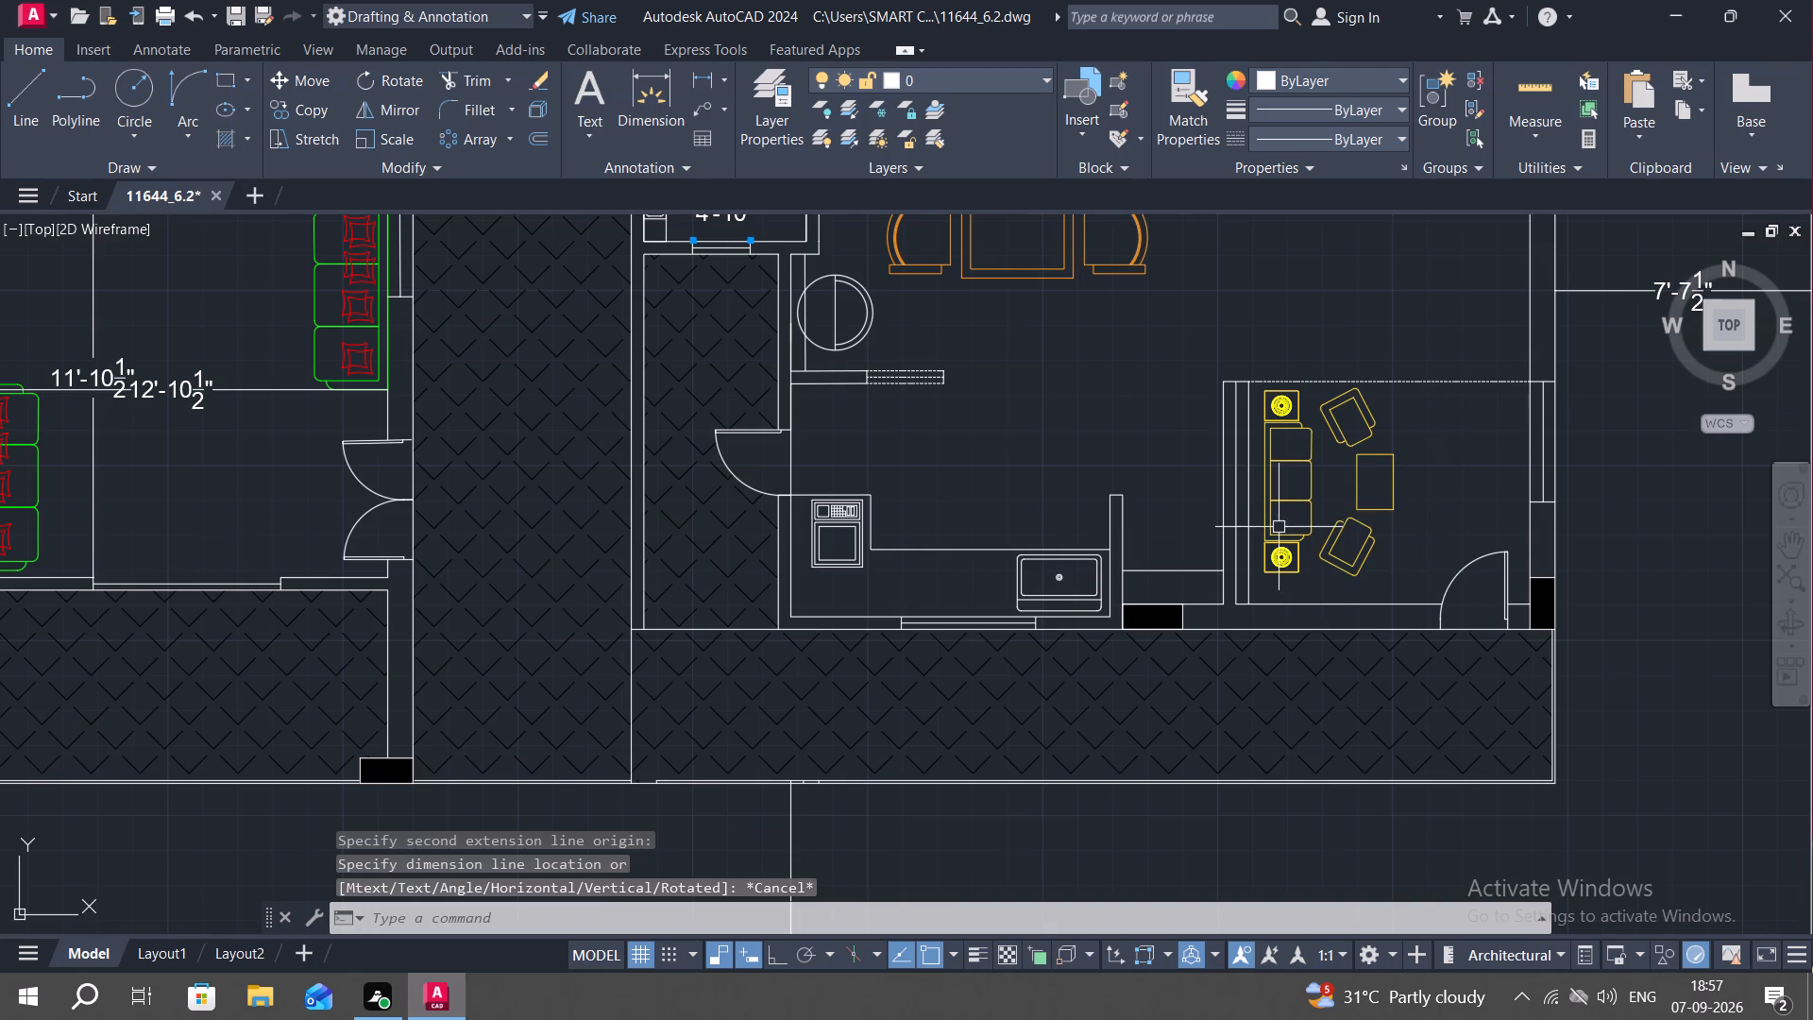
Trim away the extra vertical line just behind the yellow sofa in the right flat's sitting area.
{"action": "type", "text": "TR"}
{"action": "key", "text": "space"}
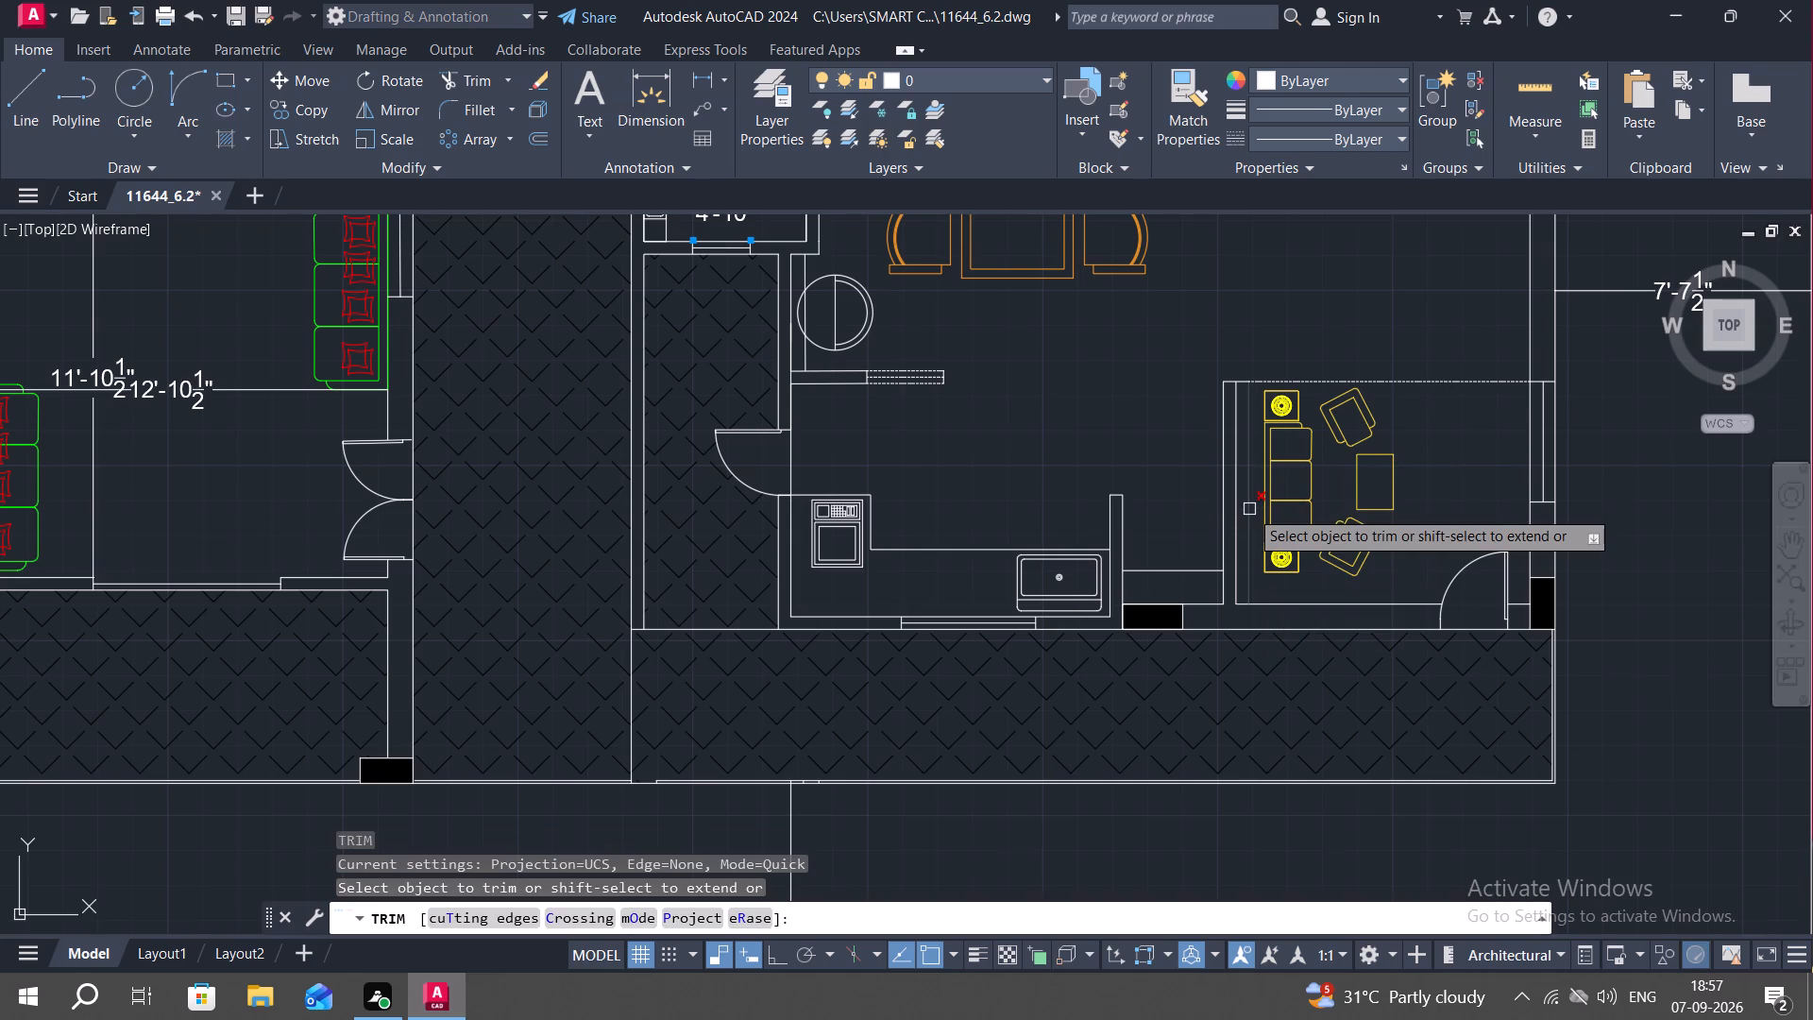
{"action": "left_click", "coordinate": [1249, 509]}
{"action": "key", "text": "Escape"}
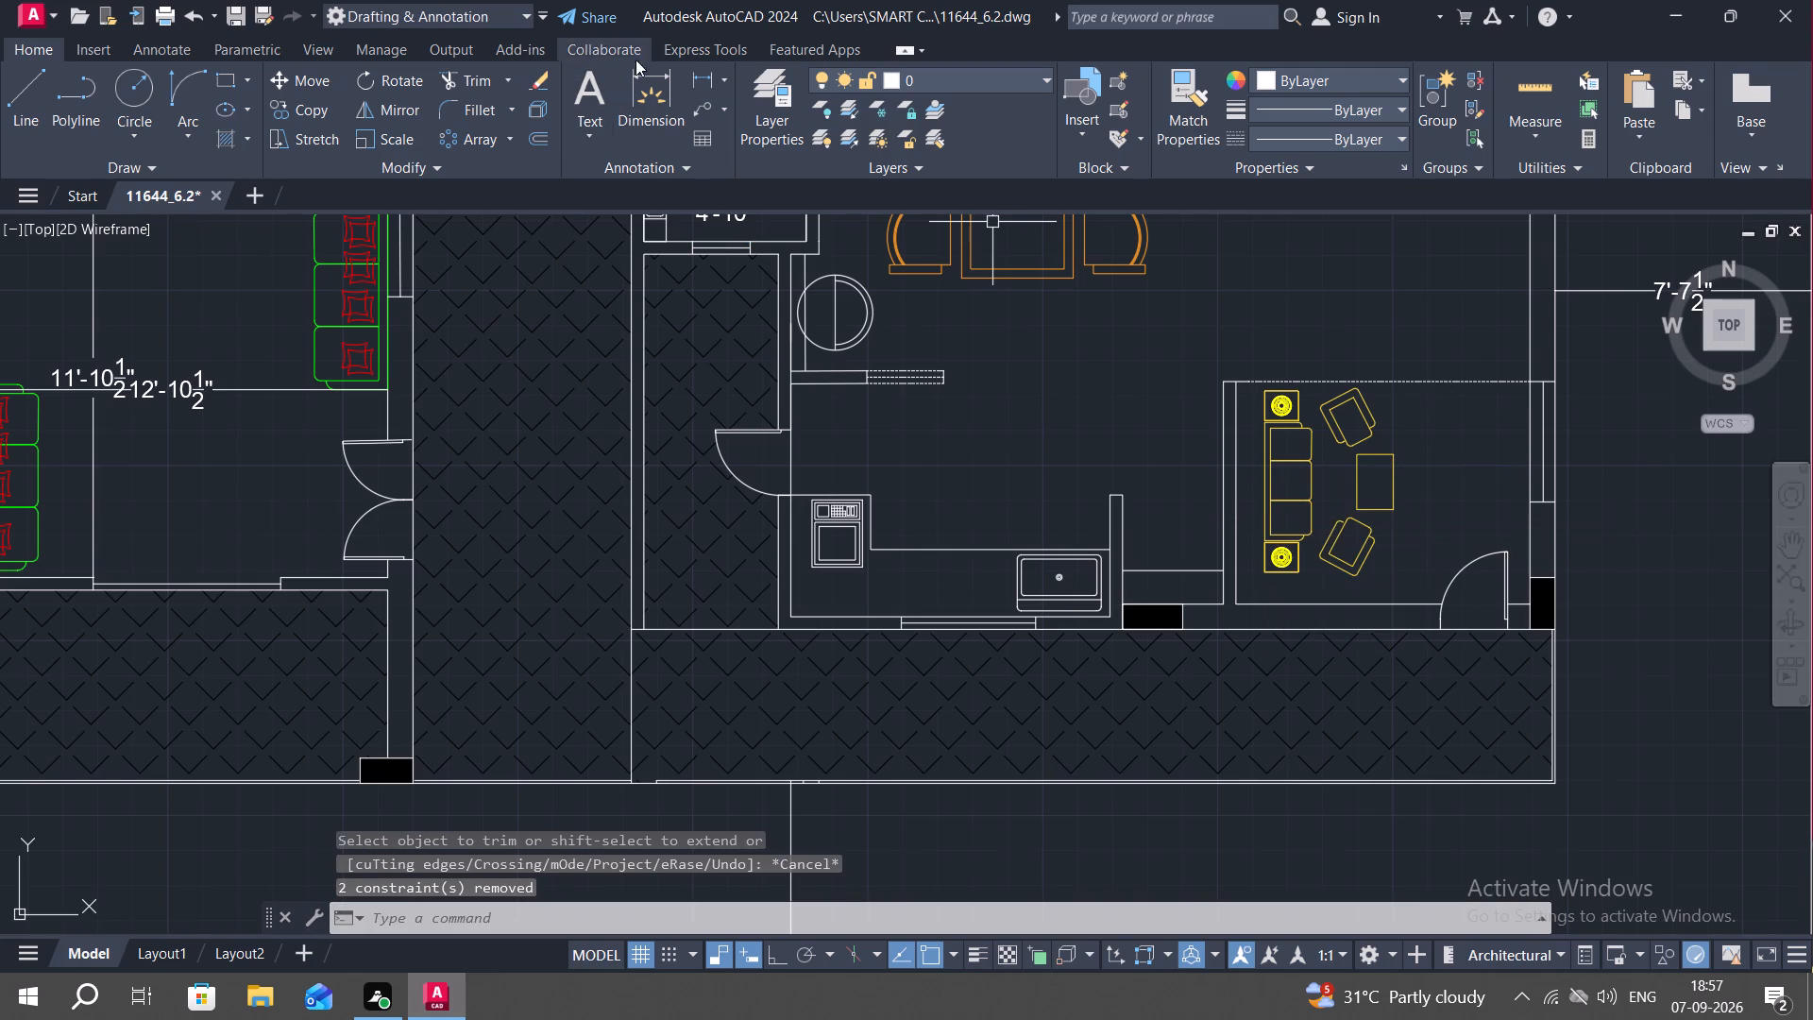
Add a horizontal linear dimension across the right flat's sitting area, just below its upper dashed line, from the sofa-side wall to the outer wall.
{"action": "left_click", "coordinate": [702, 70]}
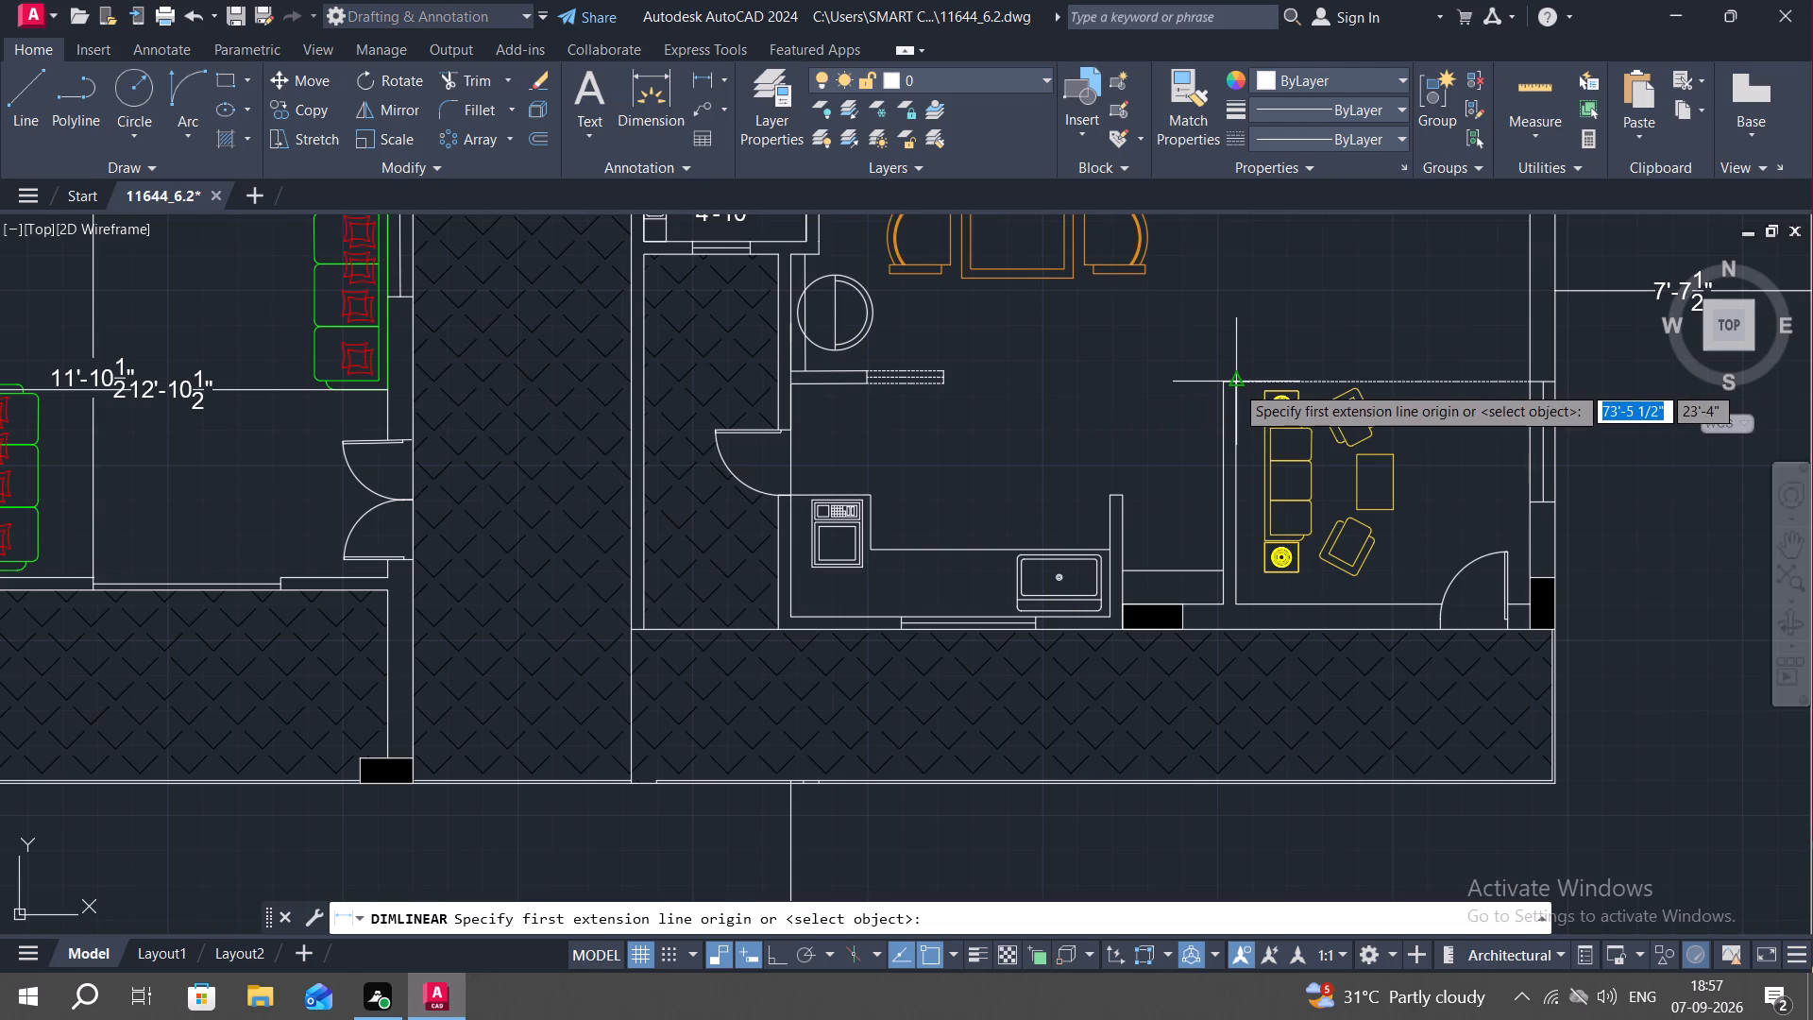
{"action": "left_click", "coordinate": [1235, 384]}
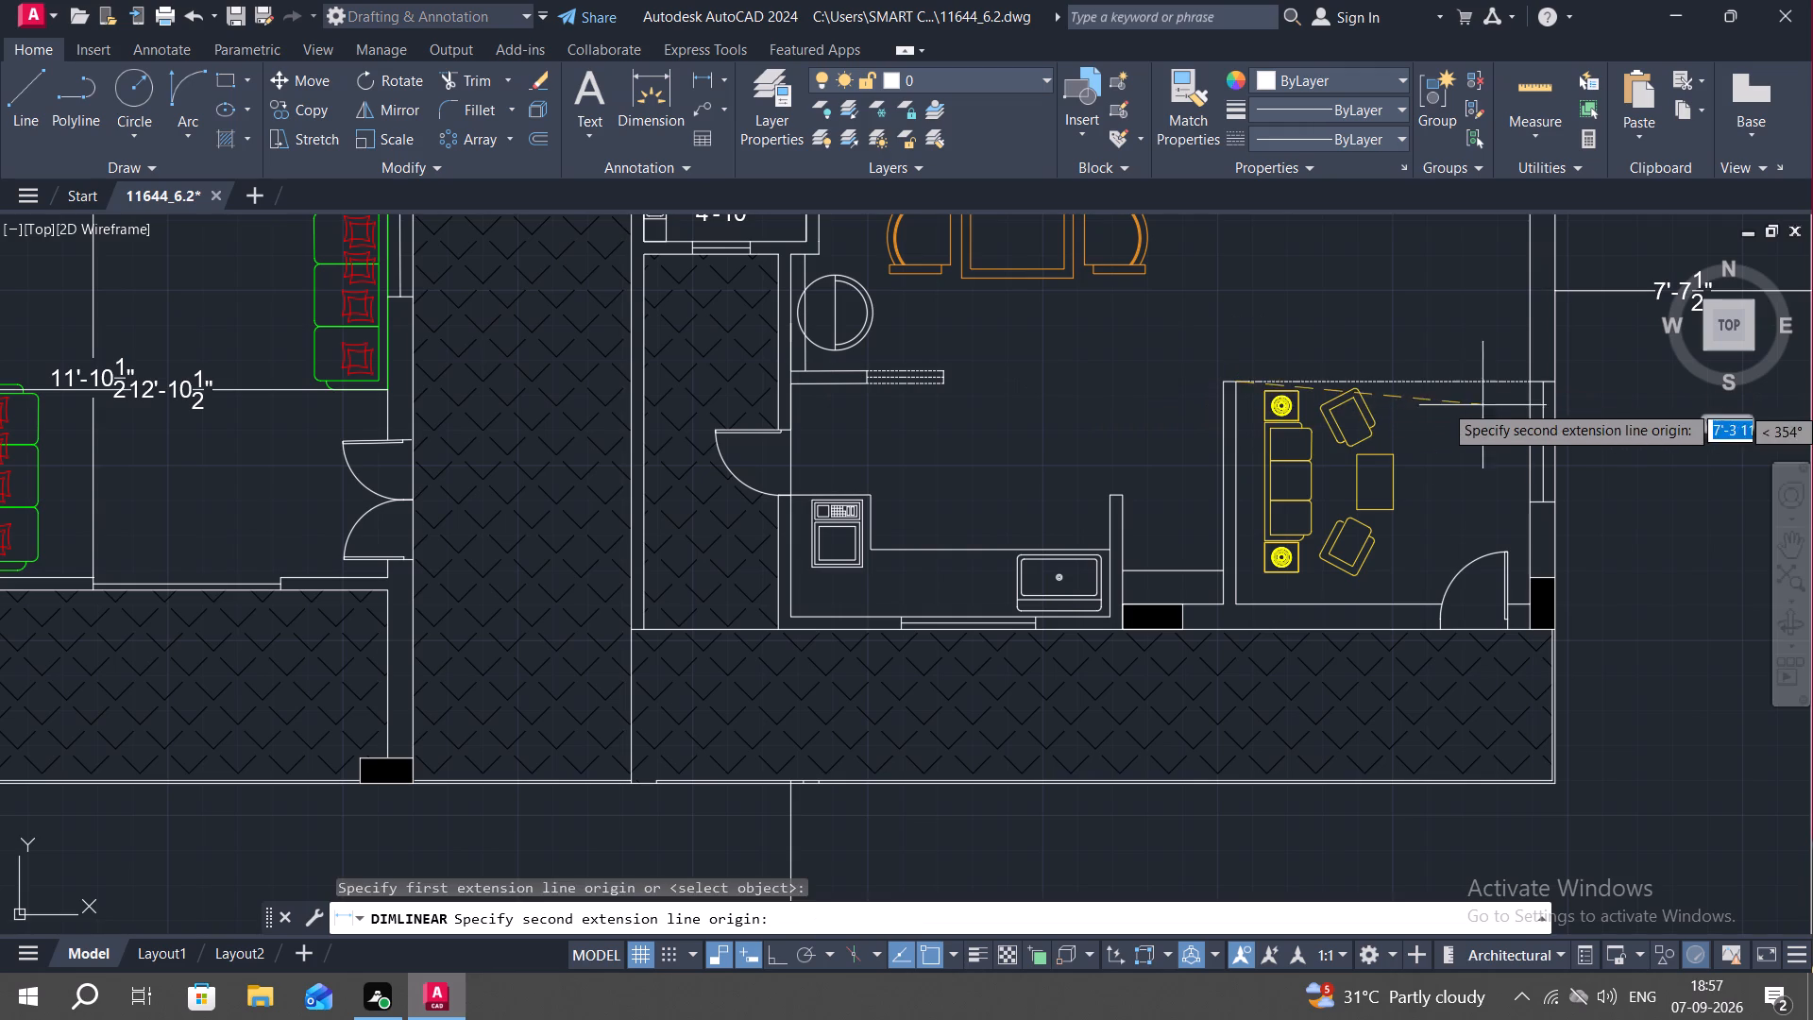
{"action": "left_click", "coordinate": [1525, 384]}
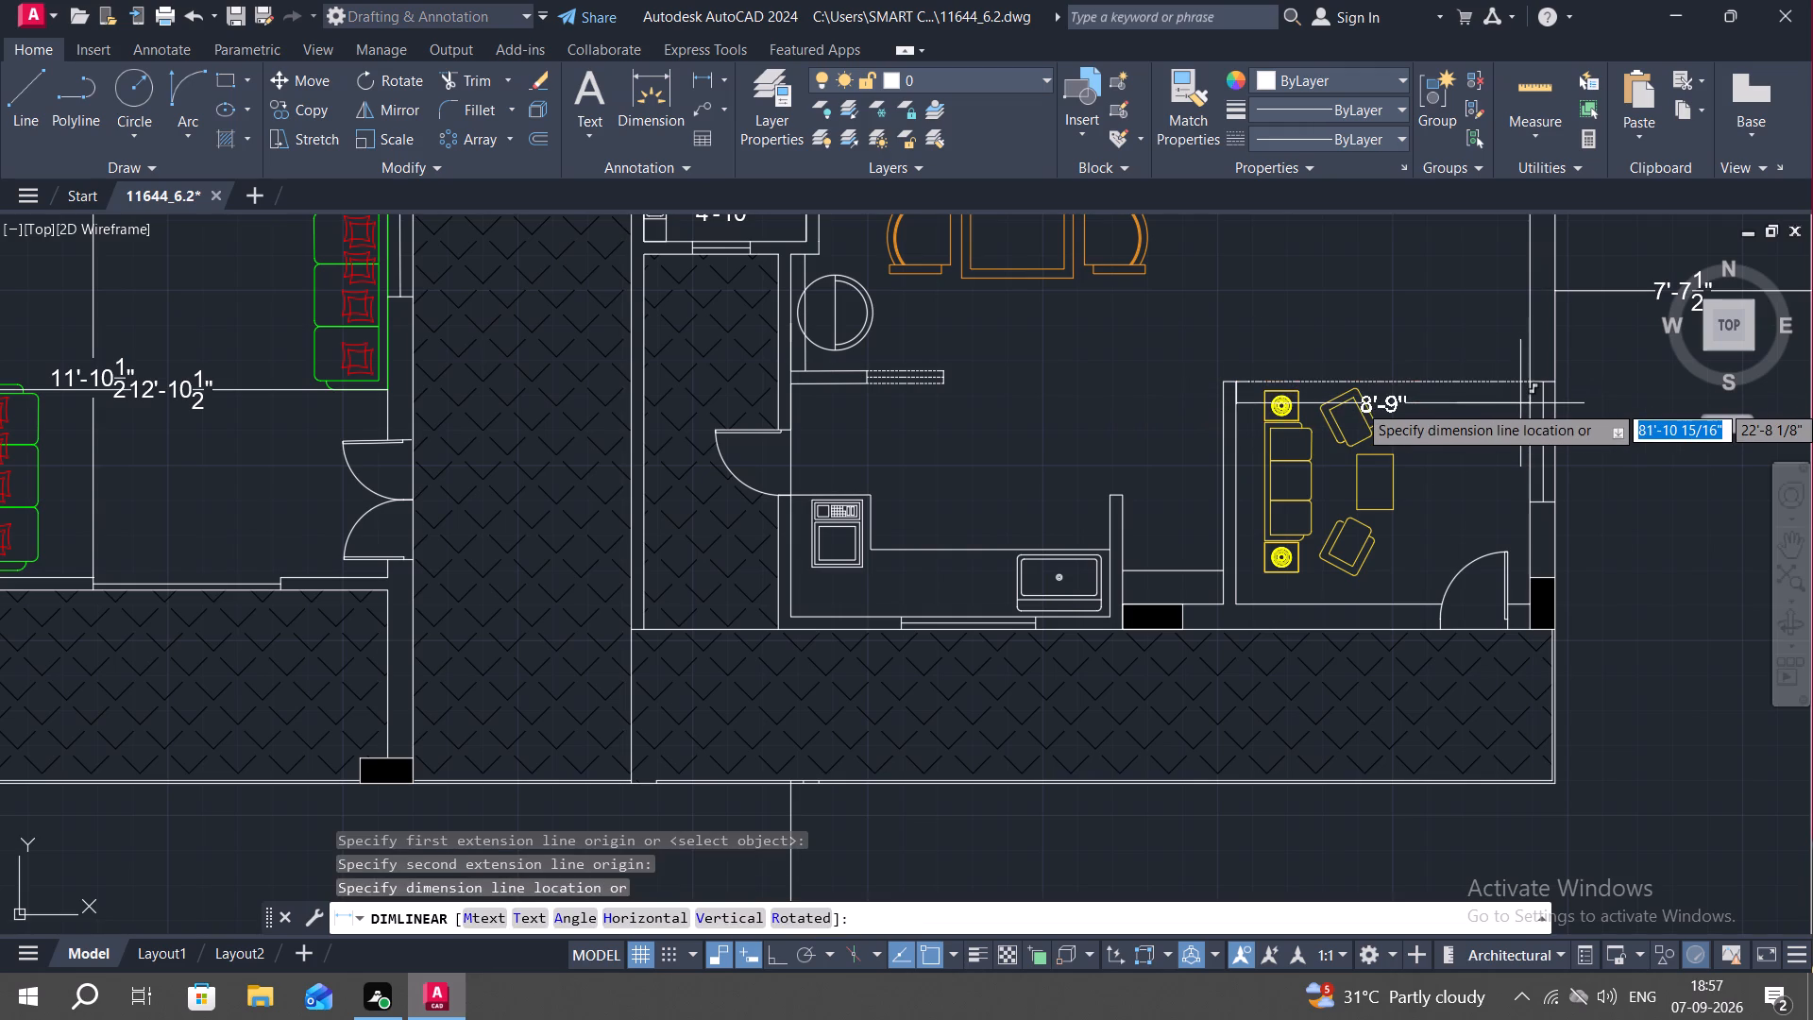
{"action": "left_click", "coordinate": [1520, 403]}
Add a vertical linear dimension through the same sitting area beside the entrance door, from the lower wall to the upper dashed line.
{"action": "key", "text": "space"}
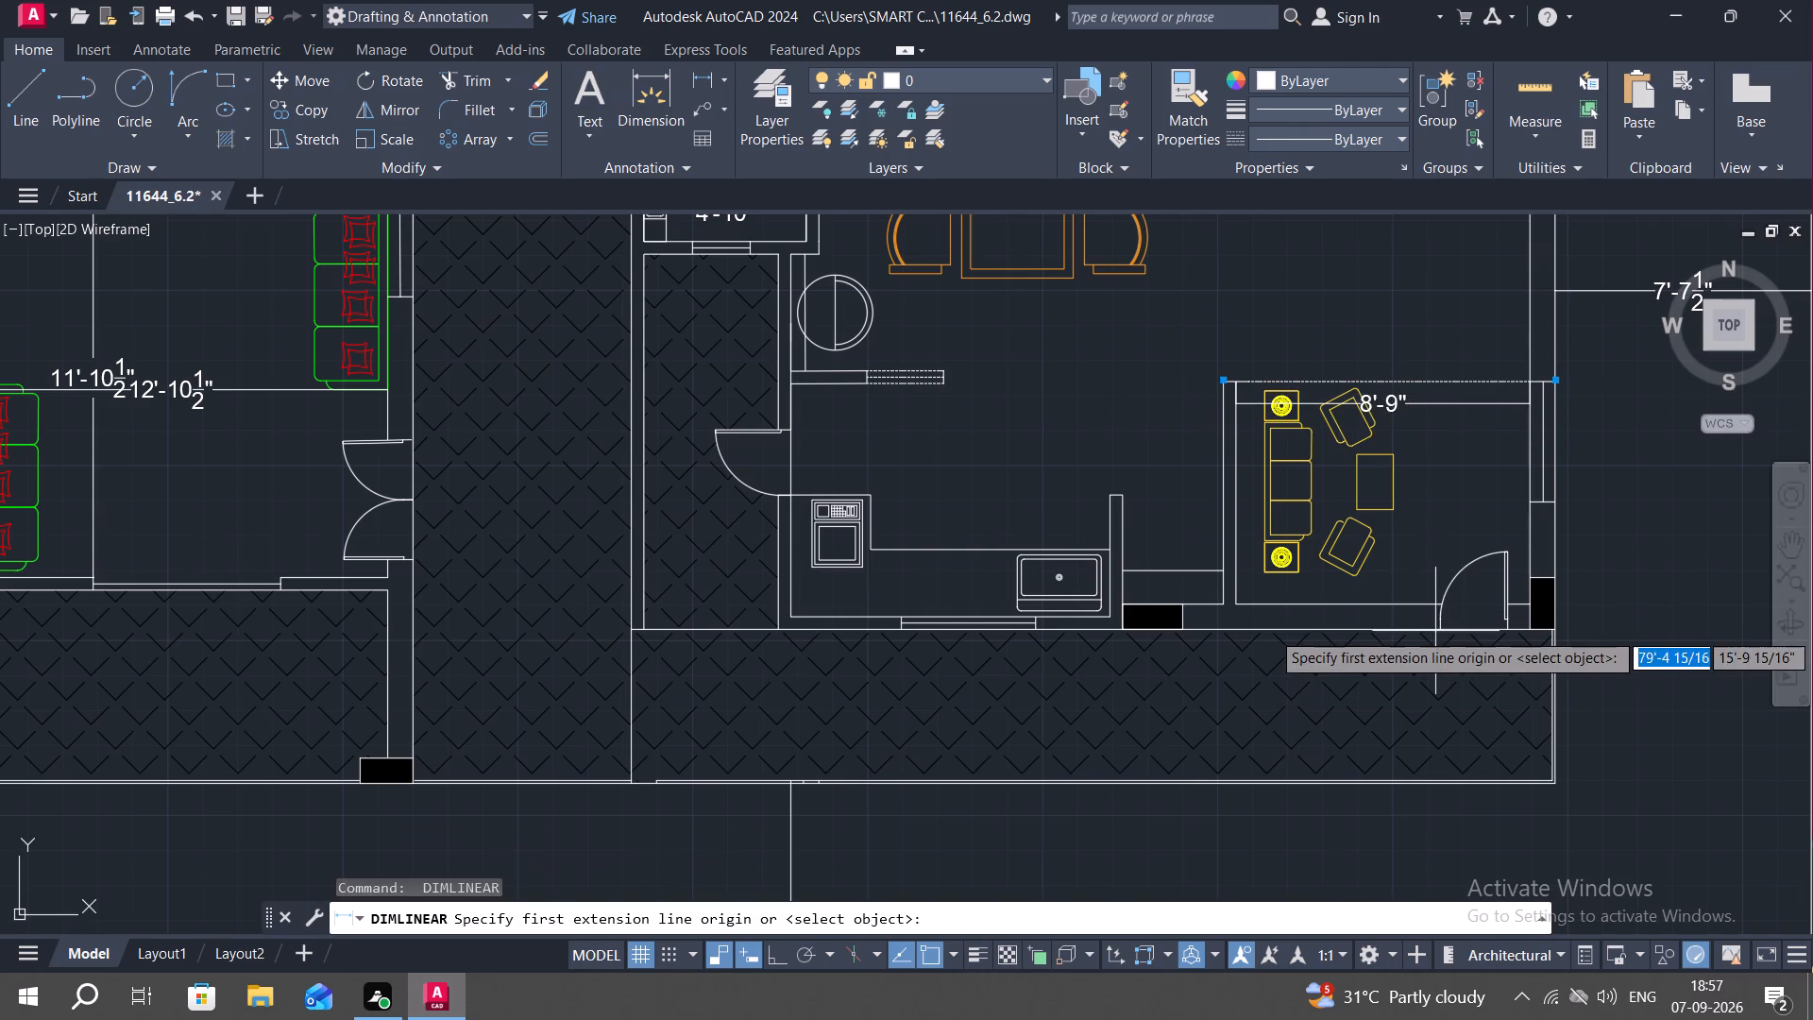
{"action": "left_click", "coordinate": [1446, 602]}
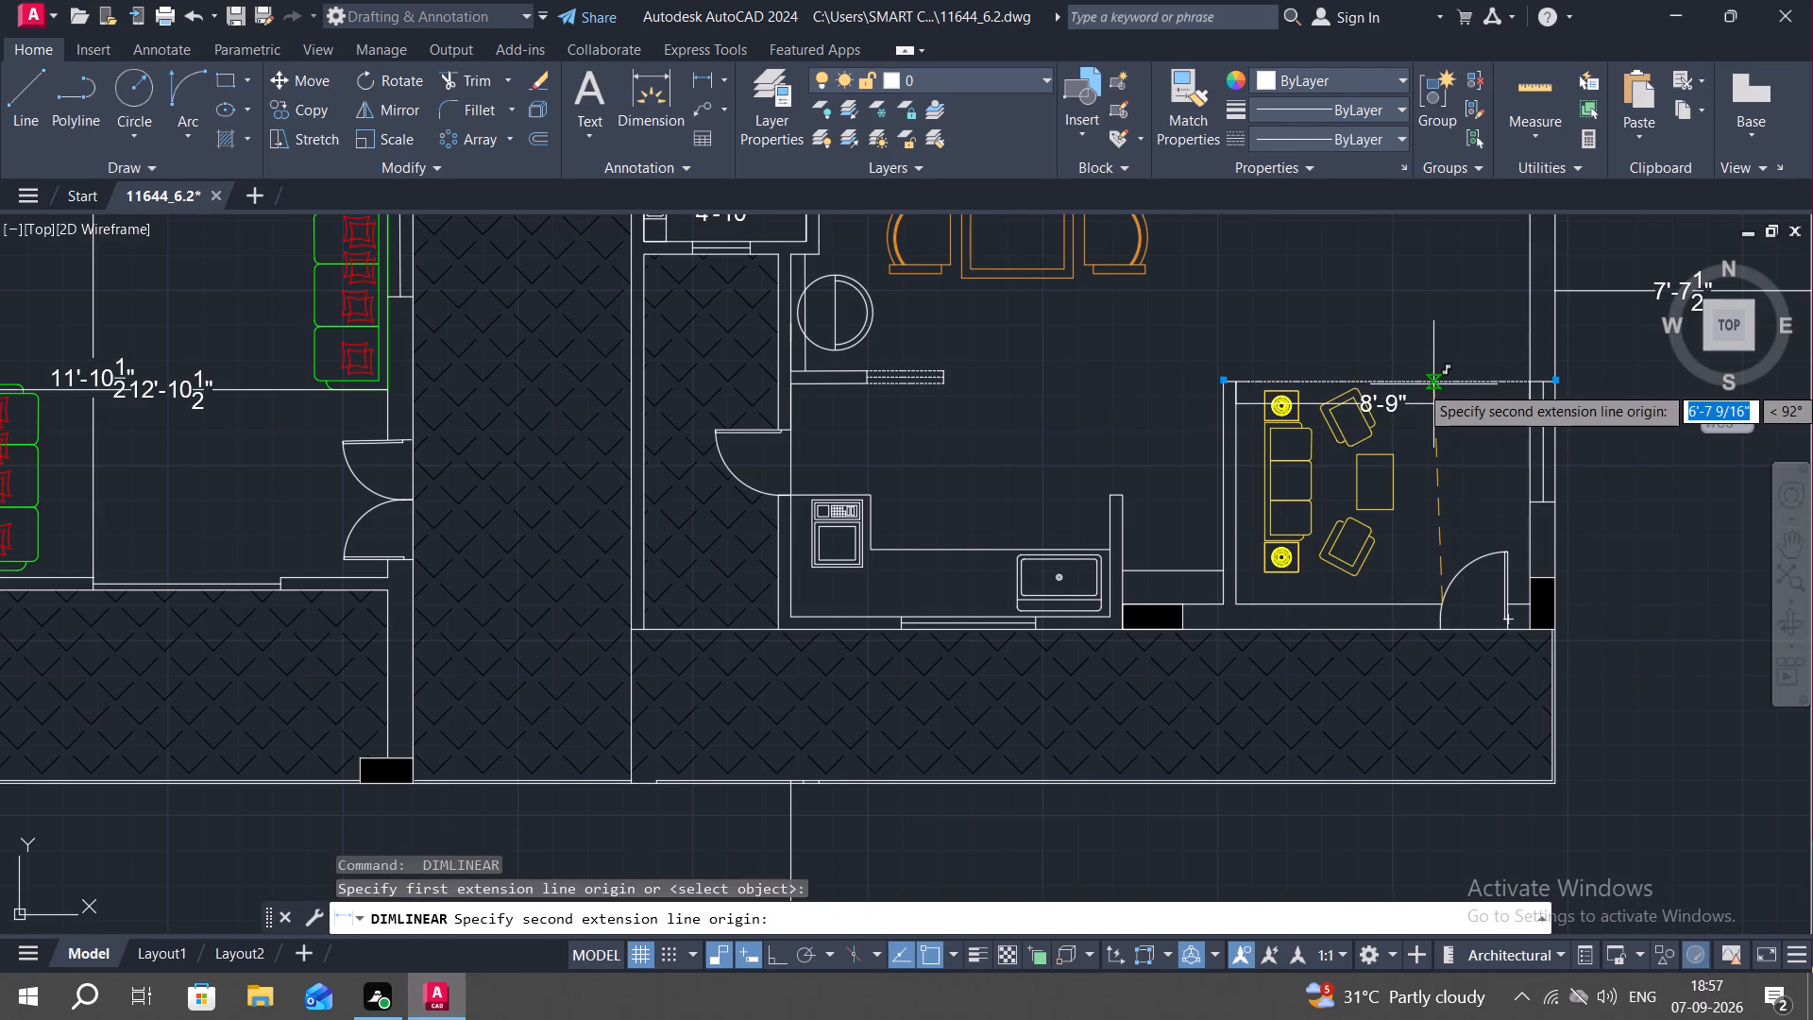
{"action": "left_click", "coordinate": [1433, 384]}
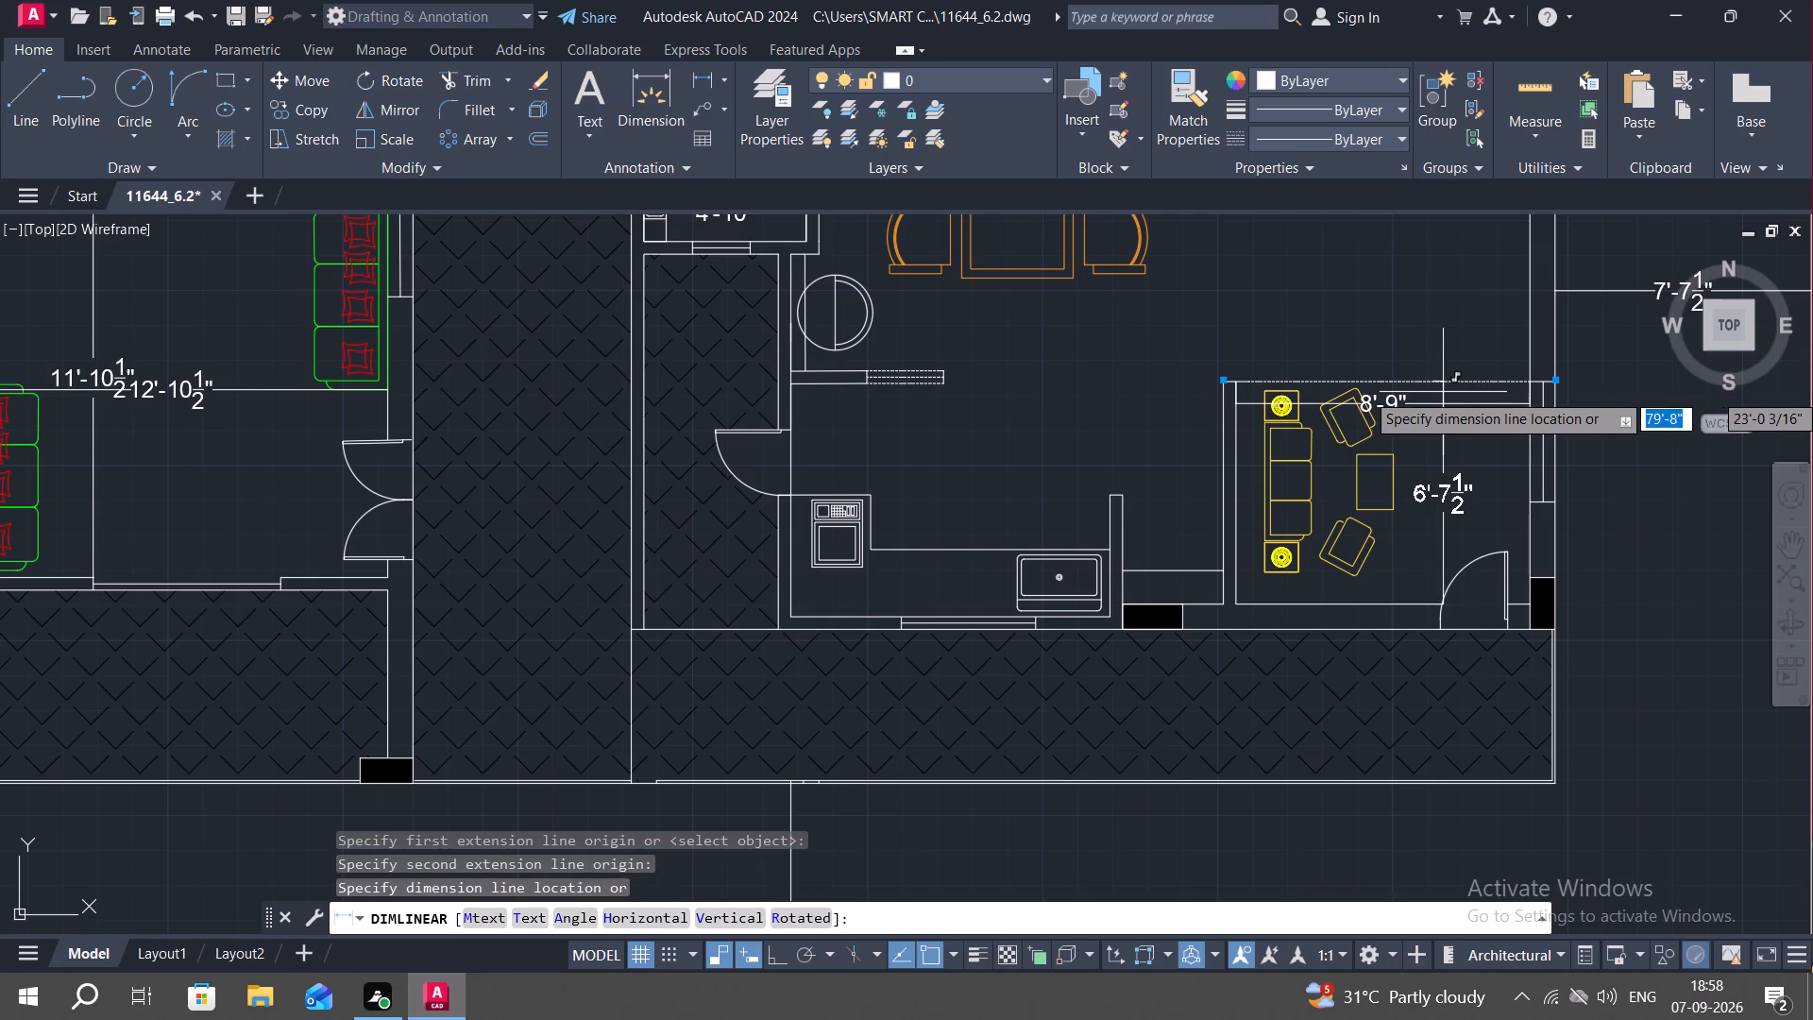
{"action": "left_click", "coordinate": [1437, 403]}
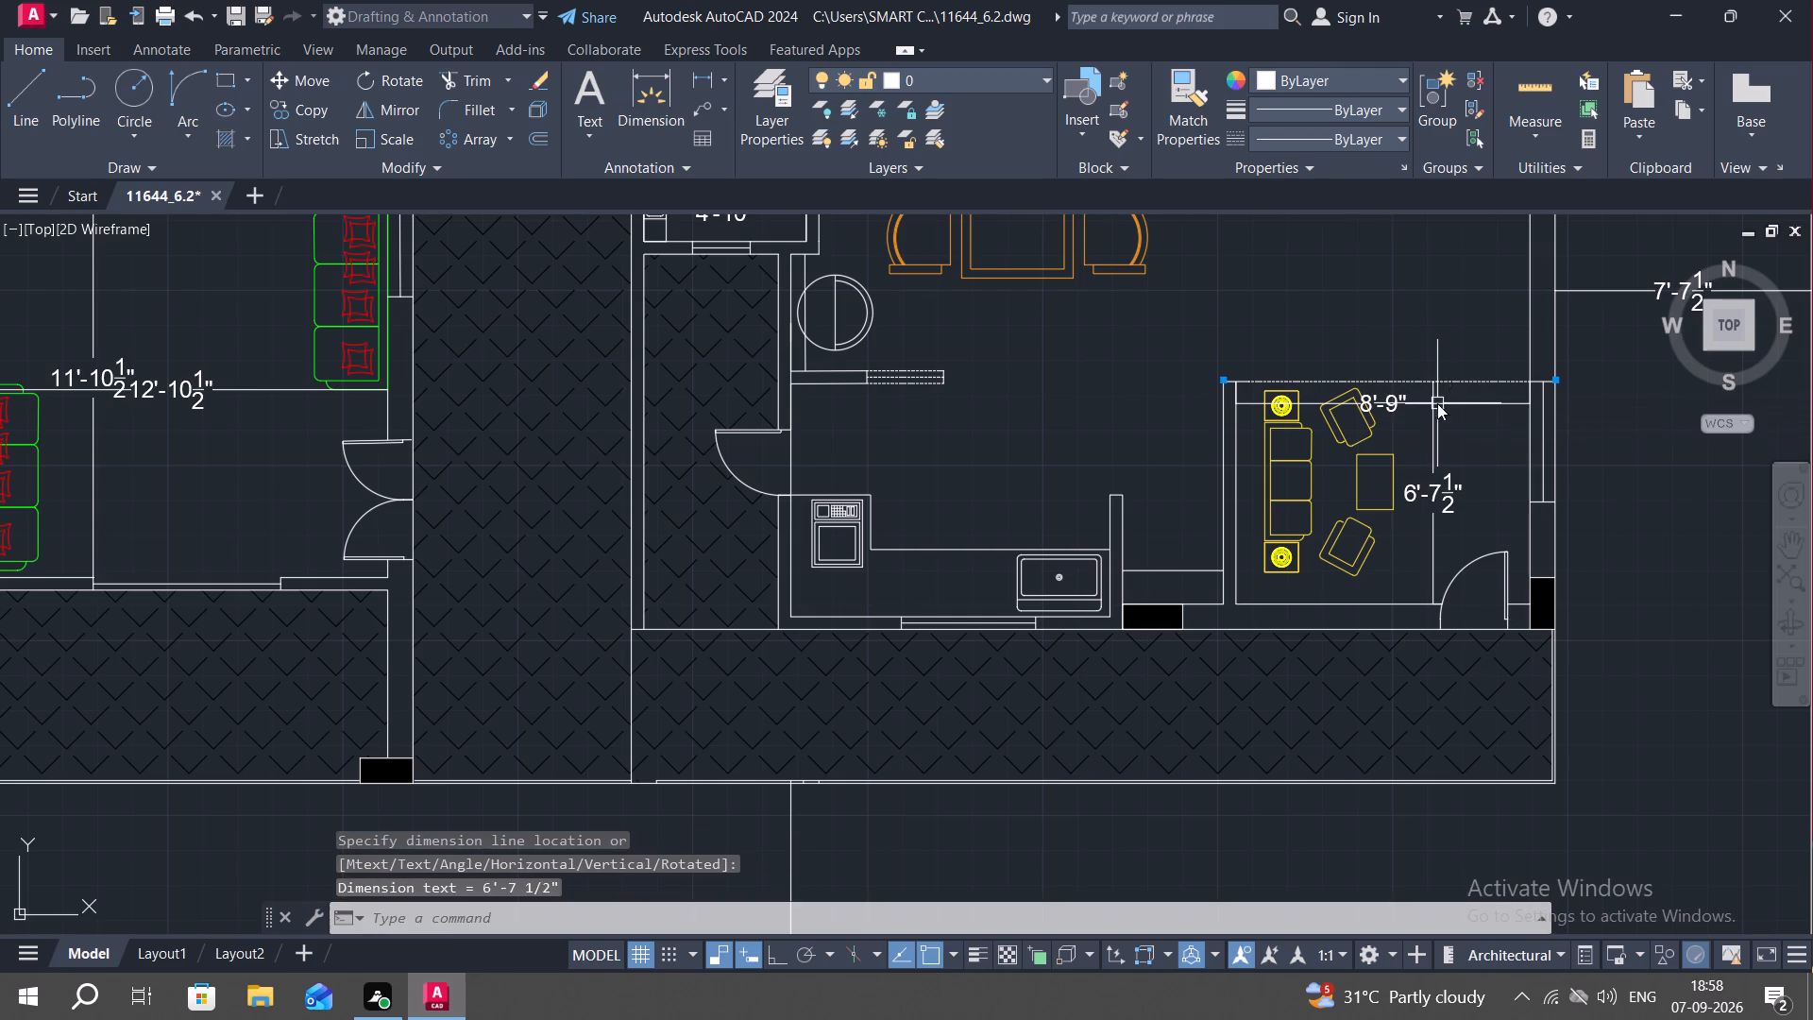
Override the text of the vertical dimension in the right flat's sitting area, beside the entrance door, with 7'.
{"action": "double_click", "coordinate": [1439, 492]}
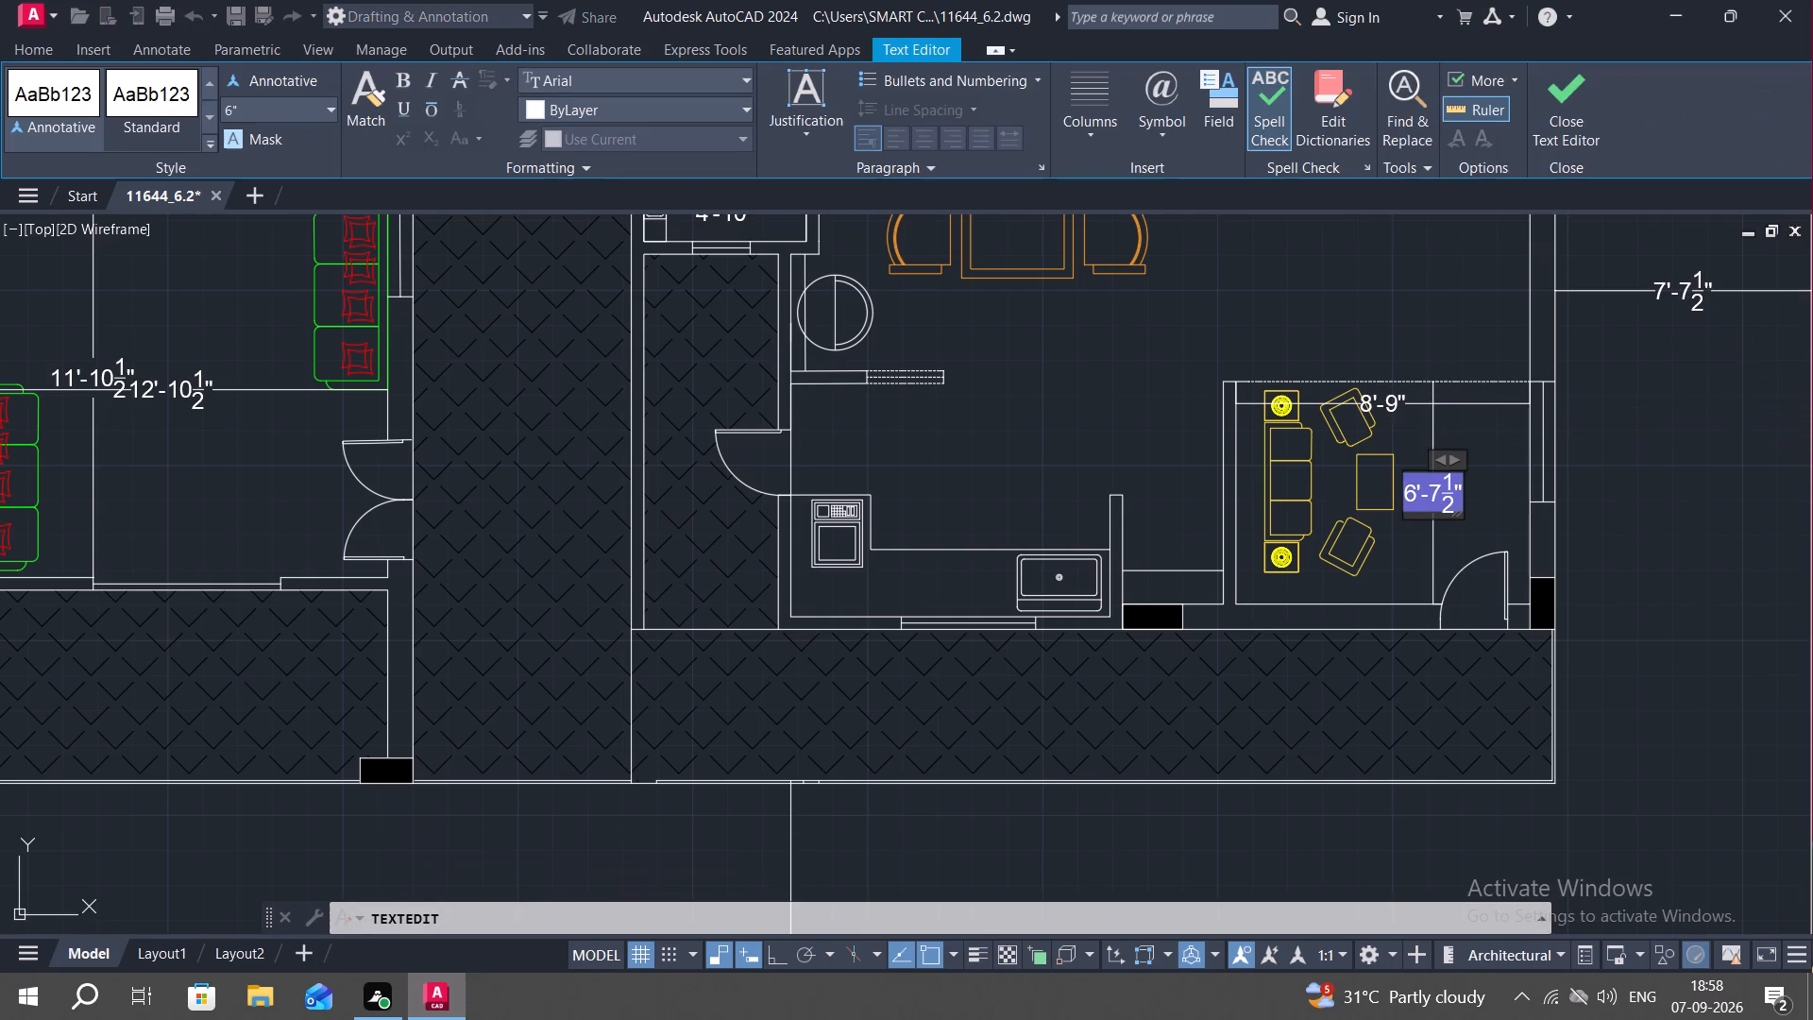
{"action": "key", "text": "BackSpace"}
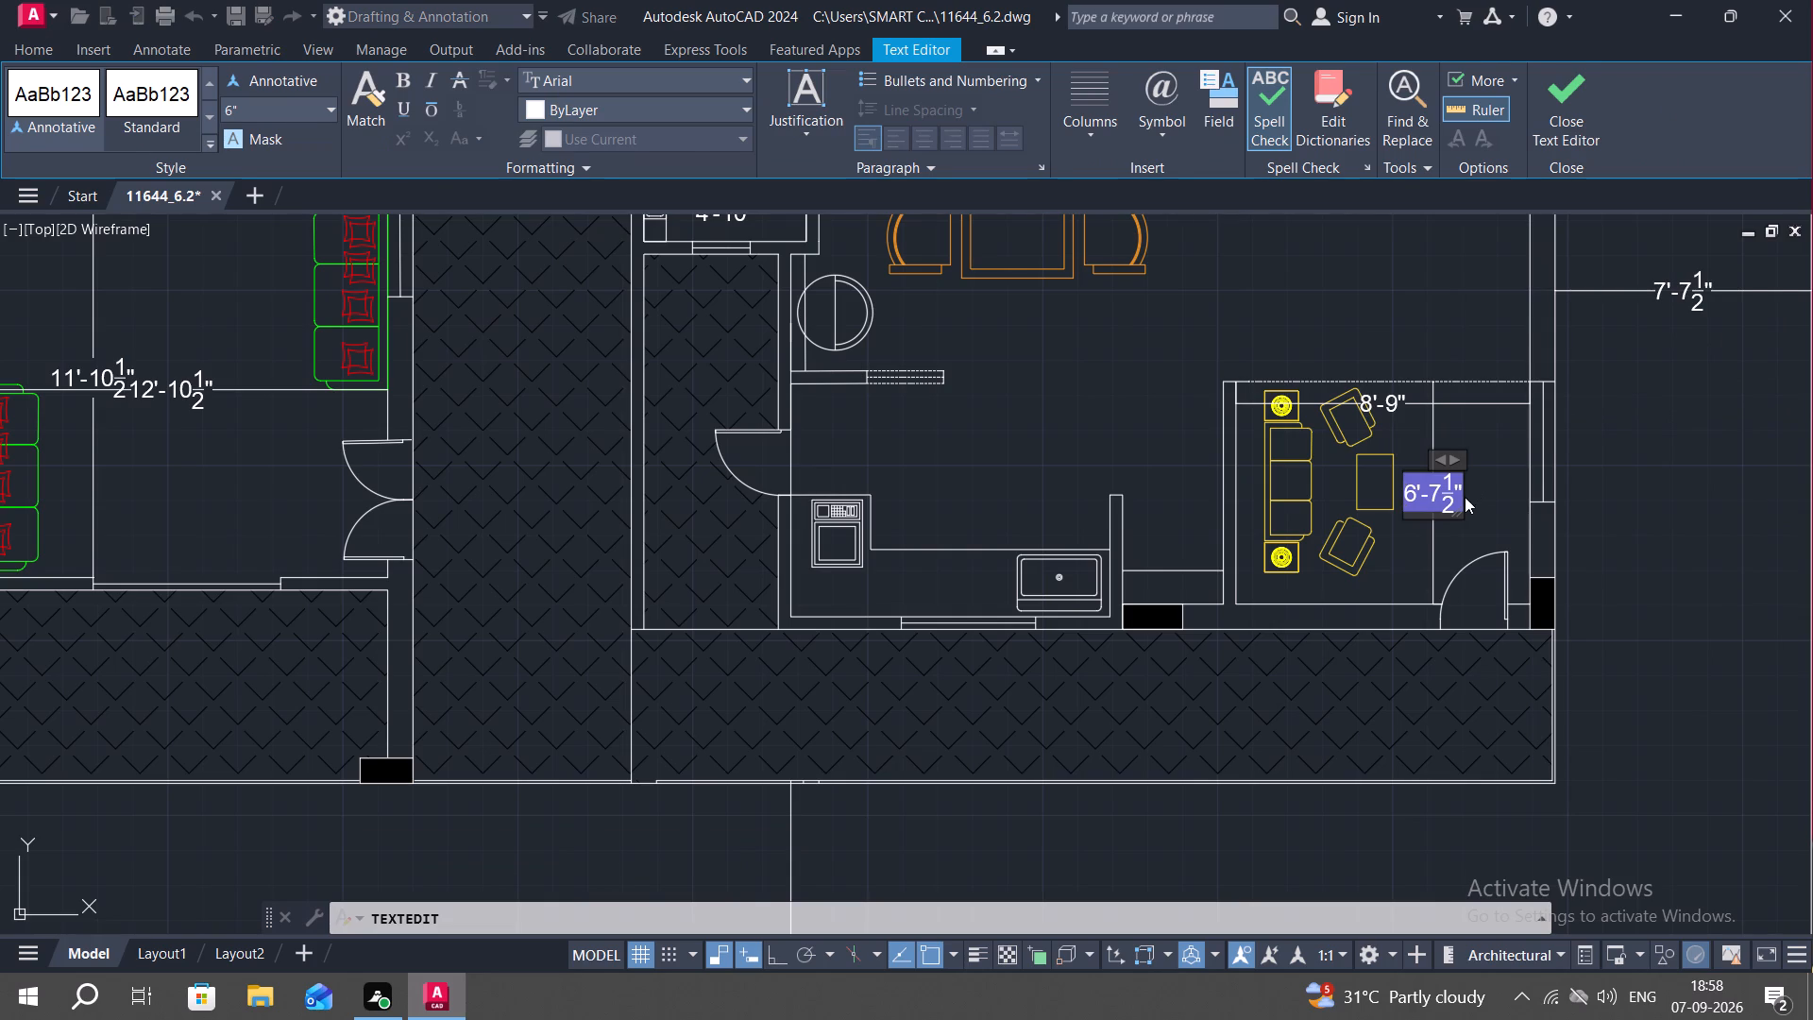
{"action": "left_click", "coordinate": [1465, 497]}
{"action": "double_click", "coordinate": [1441, 501]}
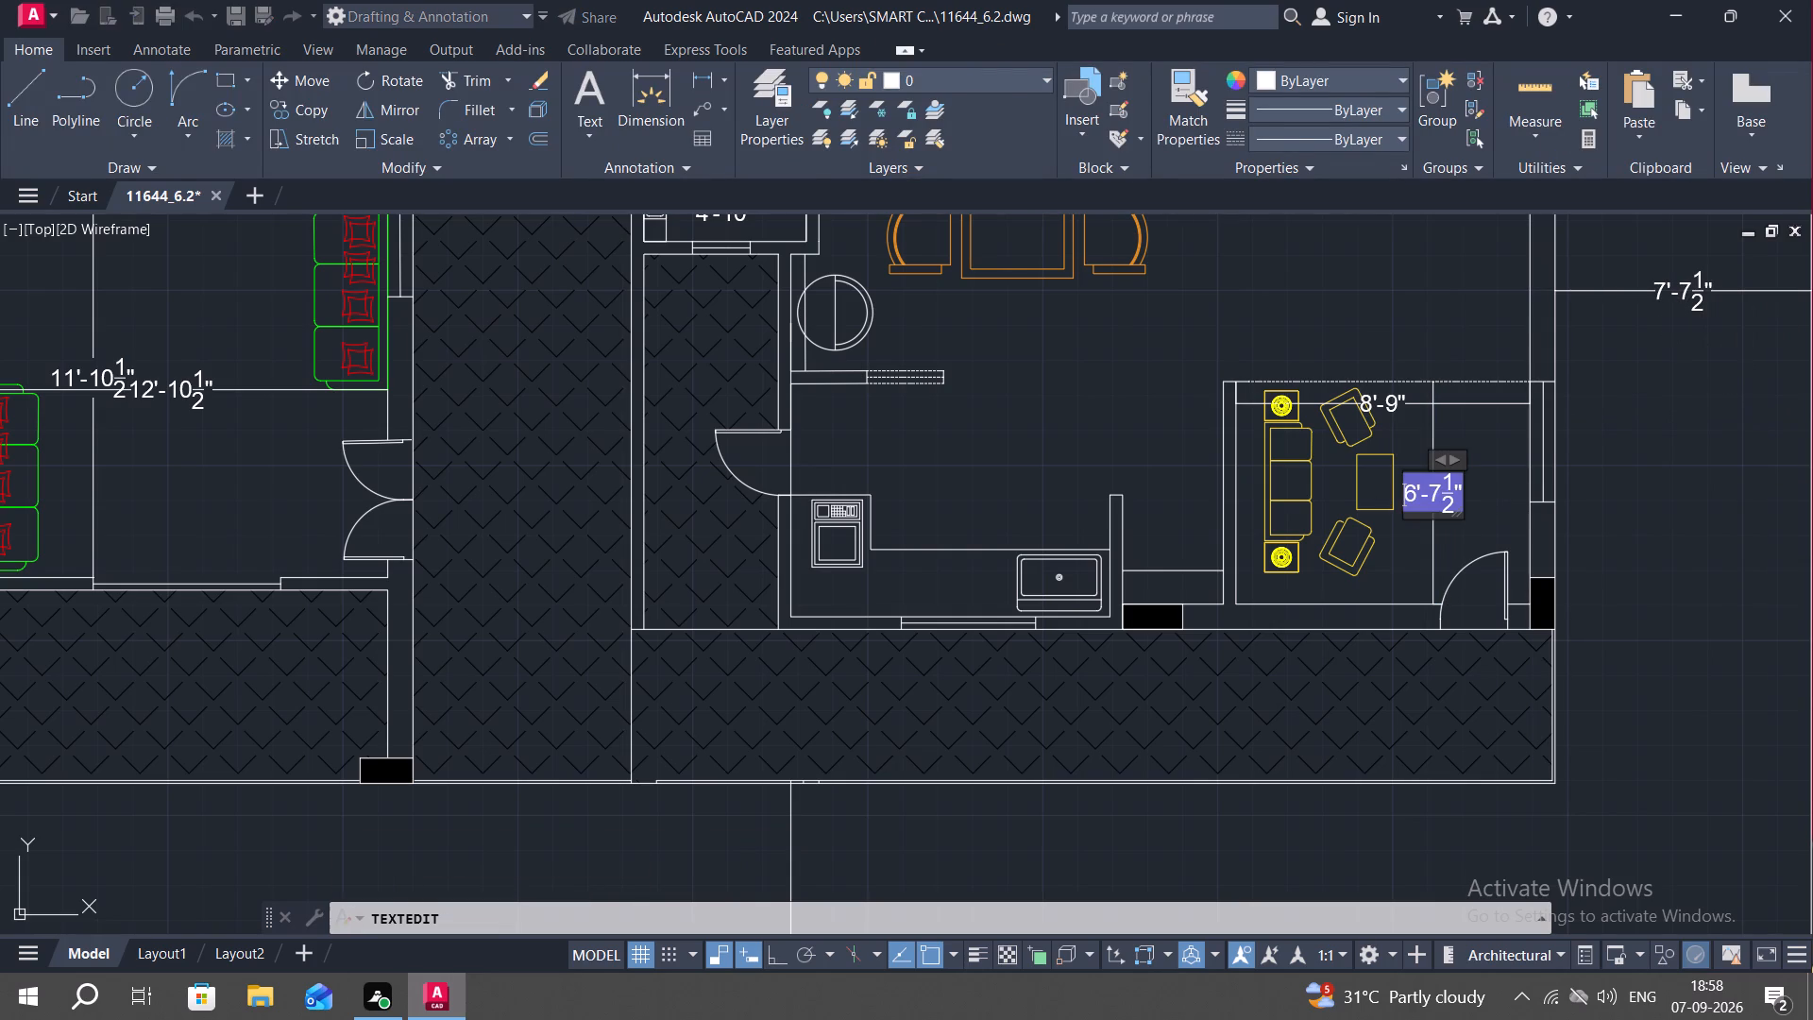
{"action": "left_click", "coordinate": [1460, 510]}
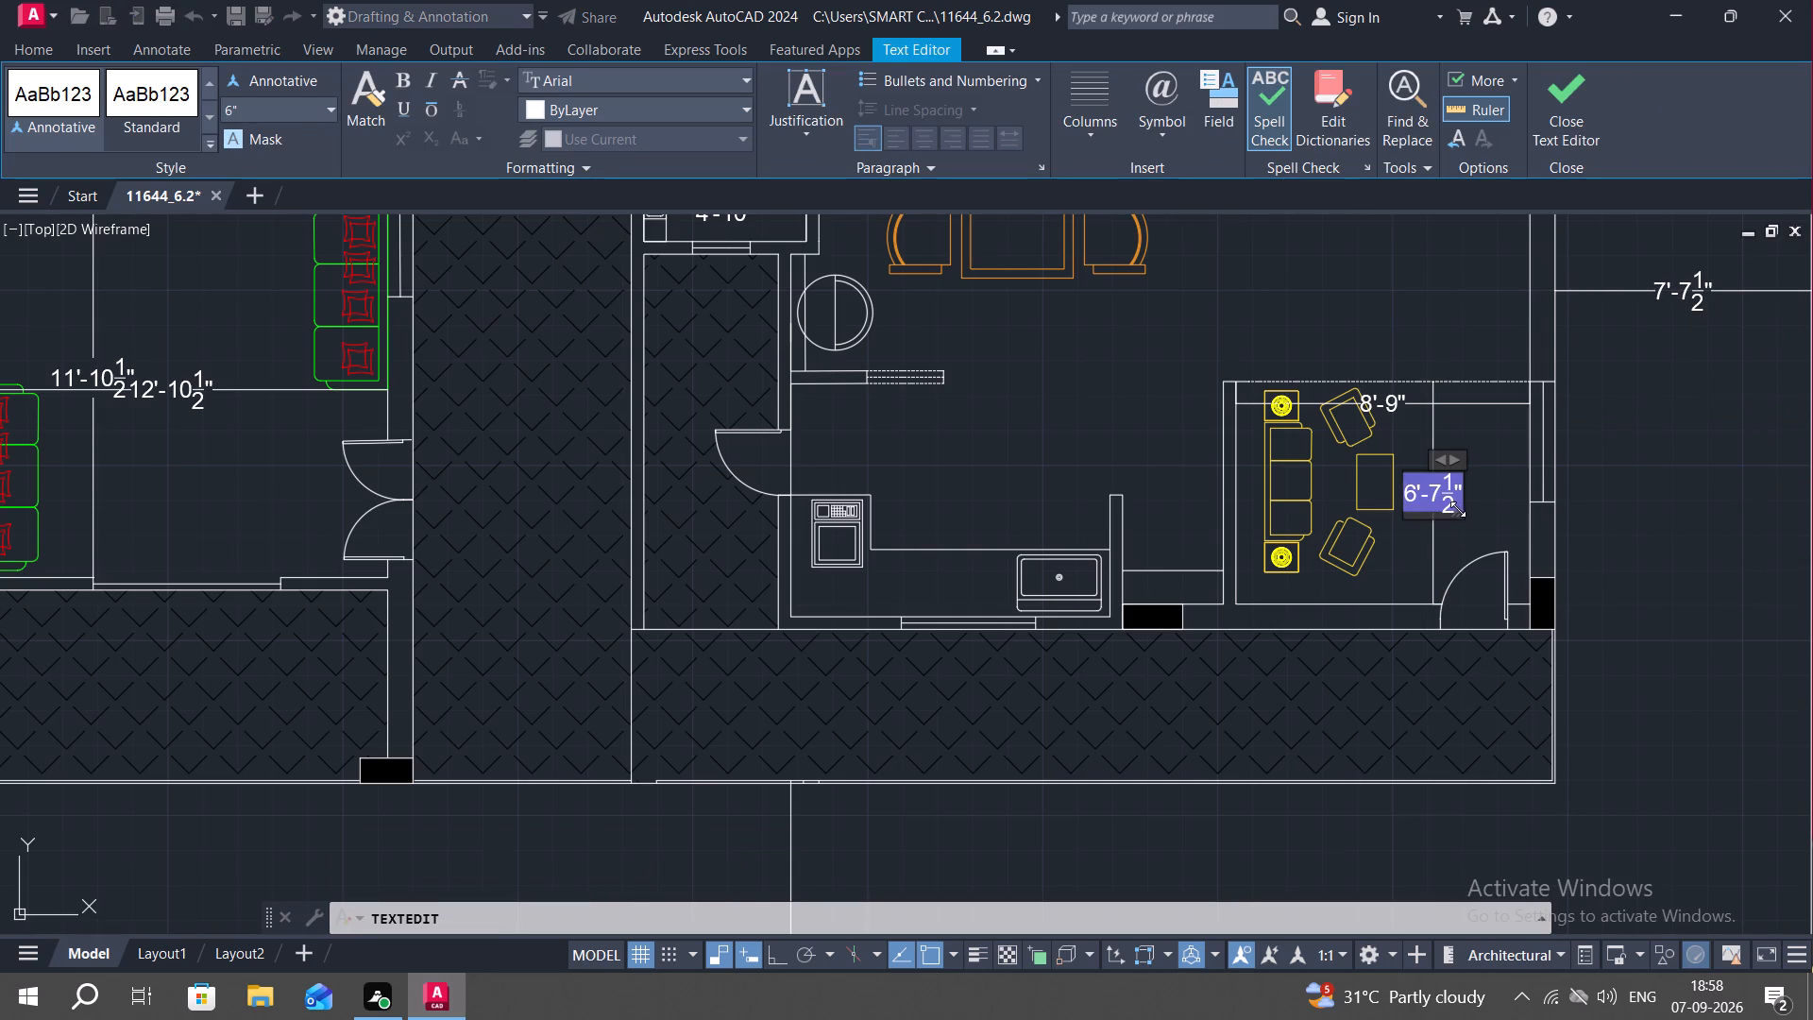
{"action": "left_click", "coordinate": [1453, 497]}
{"action": "key", "text": "BackSpace"}
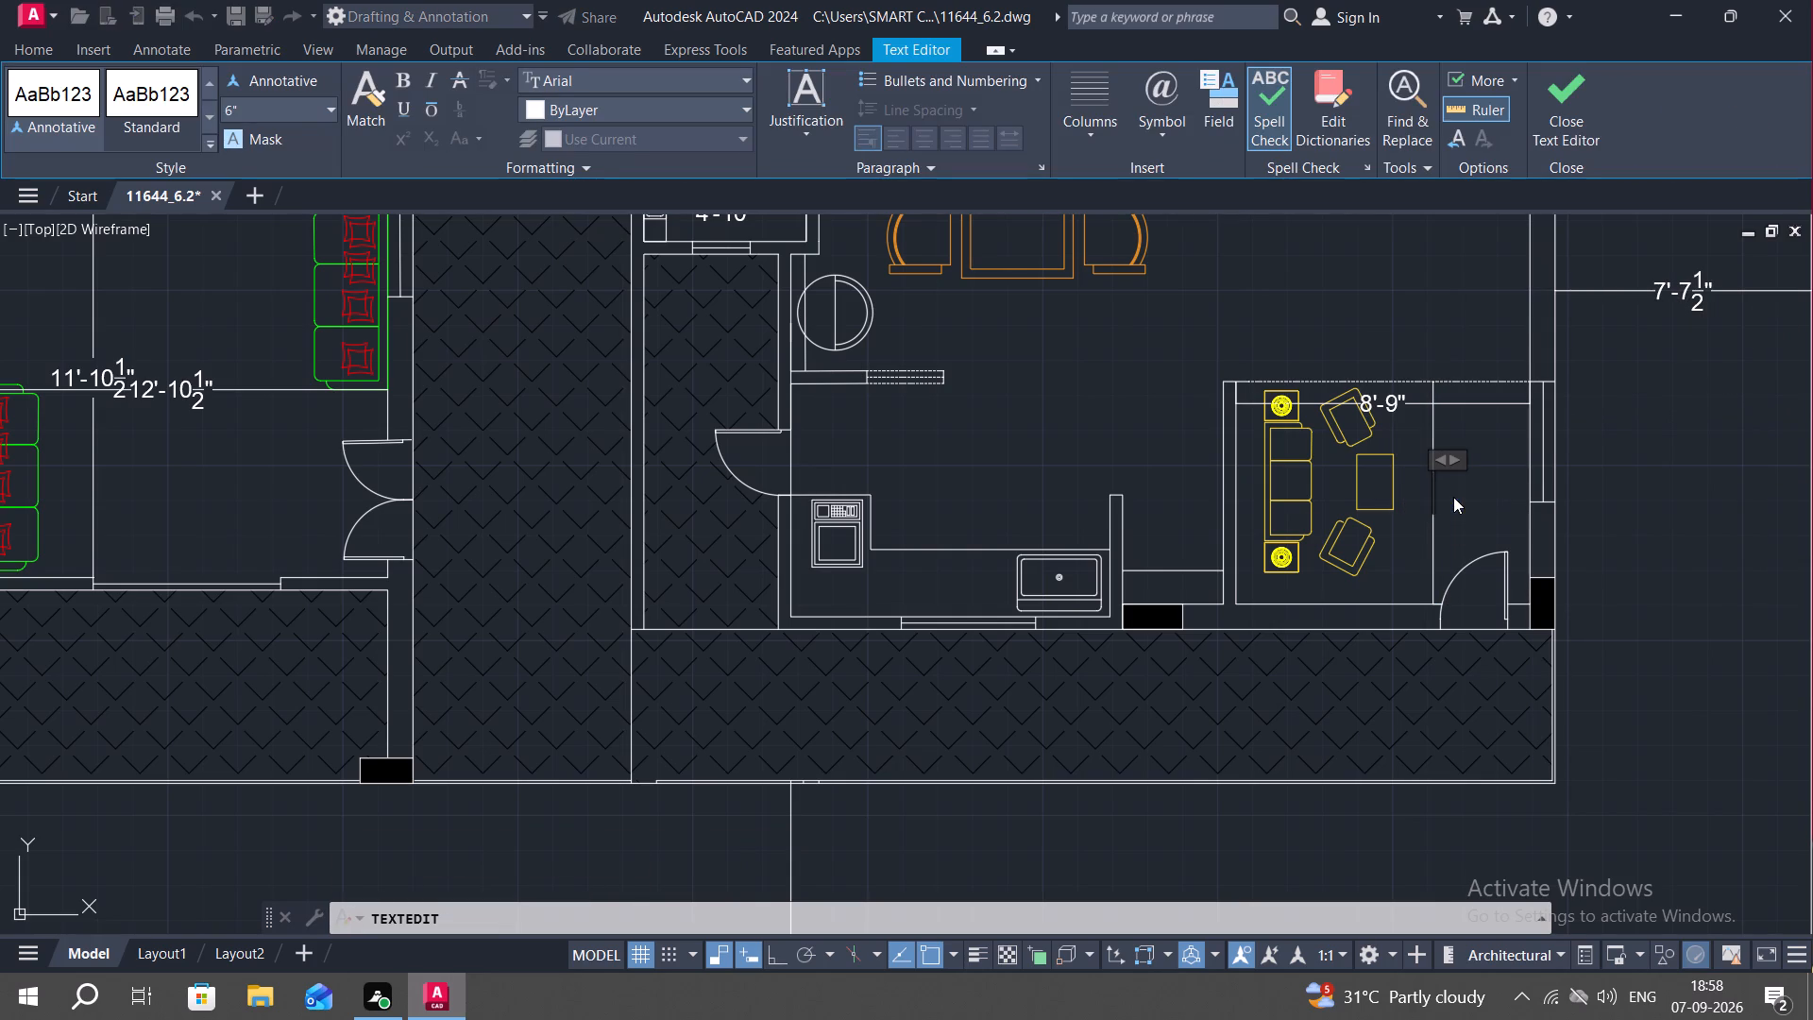
{"action": "type", "text": "7'"}
{"action": "left_click", "coordinate": [1416, 535]}
Add a horizontal linear dimension across the narrow recess between the right flat's kitchen wall and the sitting-area wall, just below its upper line.
{"action": "scroll", "coordinate": [1070, 568], "scroll_direction": "down", "scroll_amount": 1}
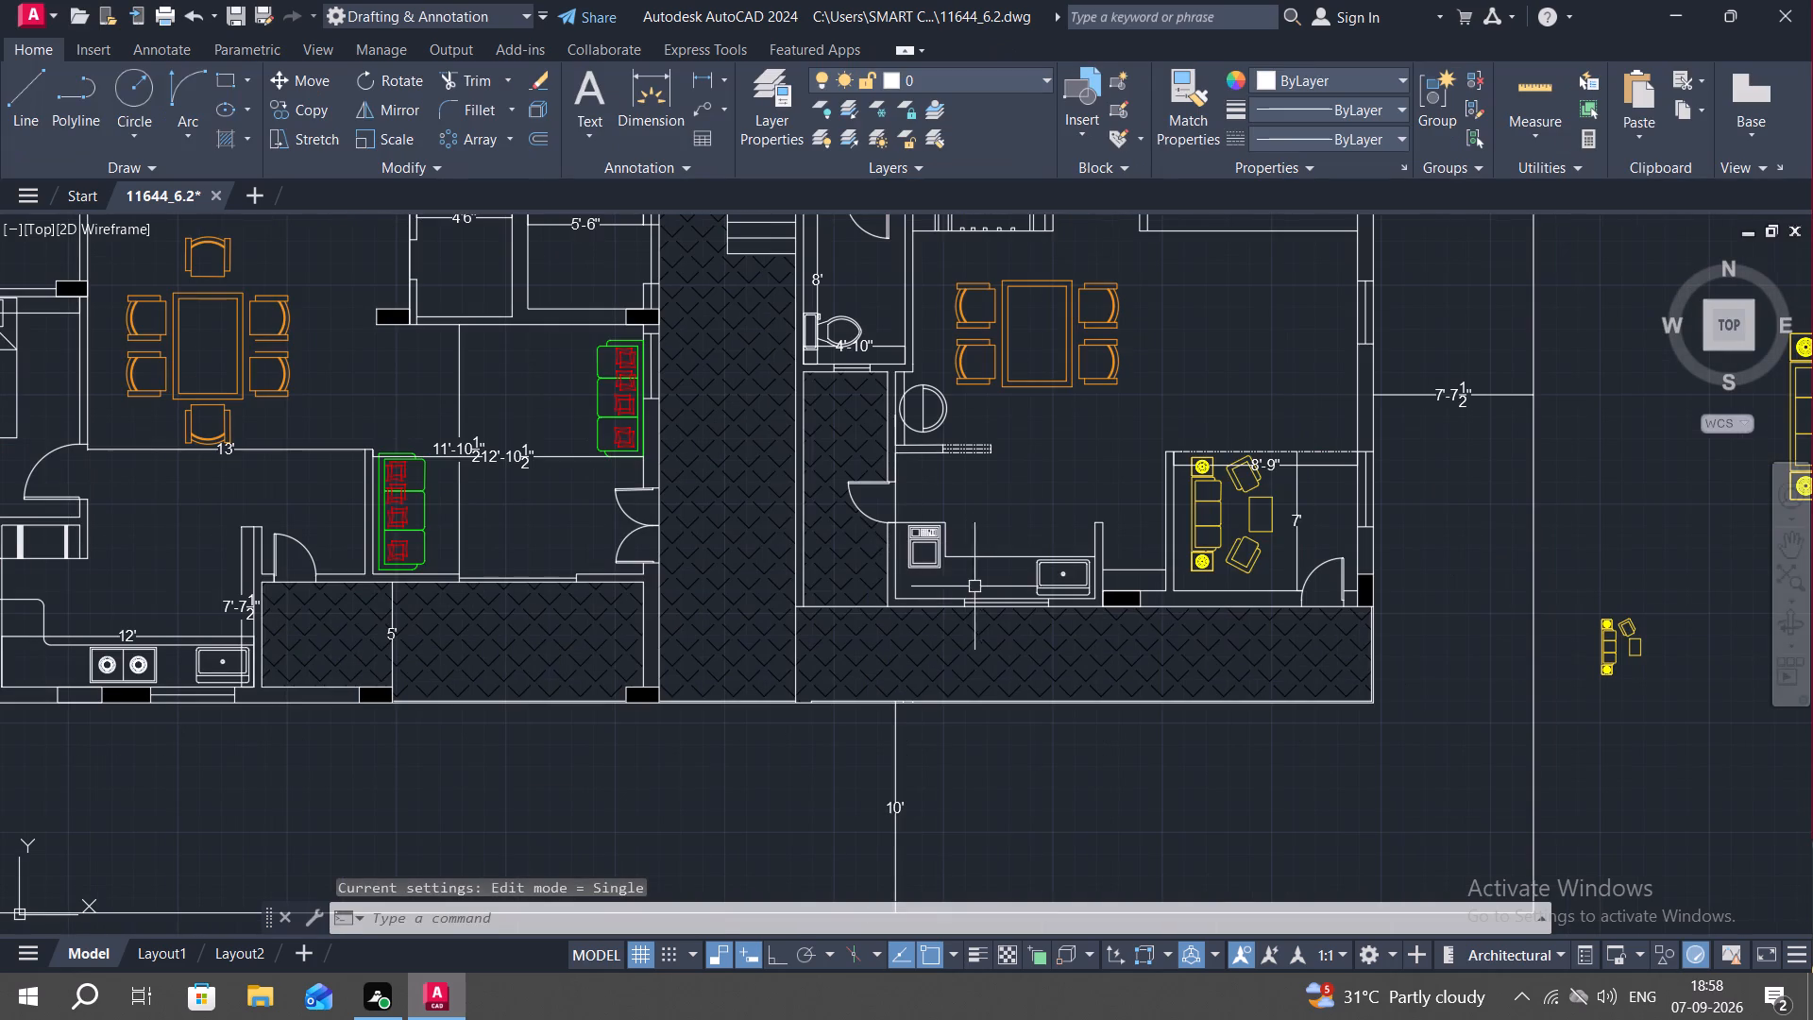
{"action": "scroll", "coordinate": [1092, 547], "scroll_direction": "up", "scroll_amount": 2}
{"action": "middle_click_drag", "start_coordinate": [1123, 578], "coordinate": [1086, 501]}
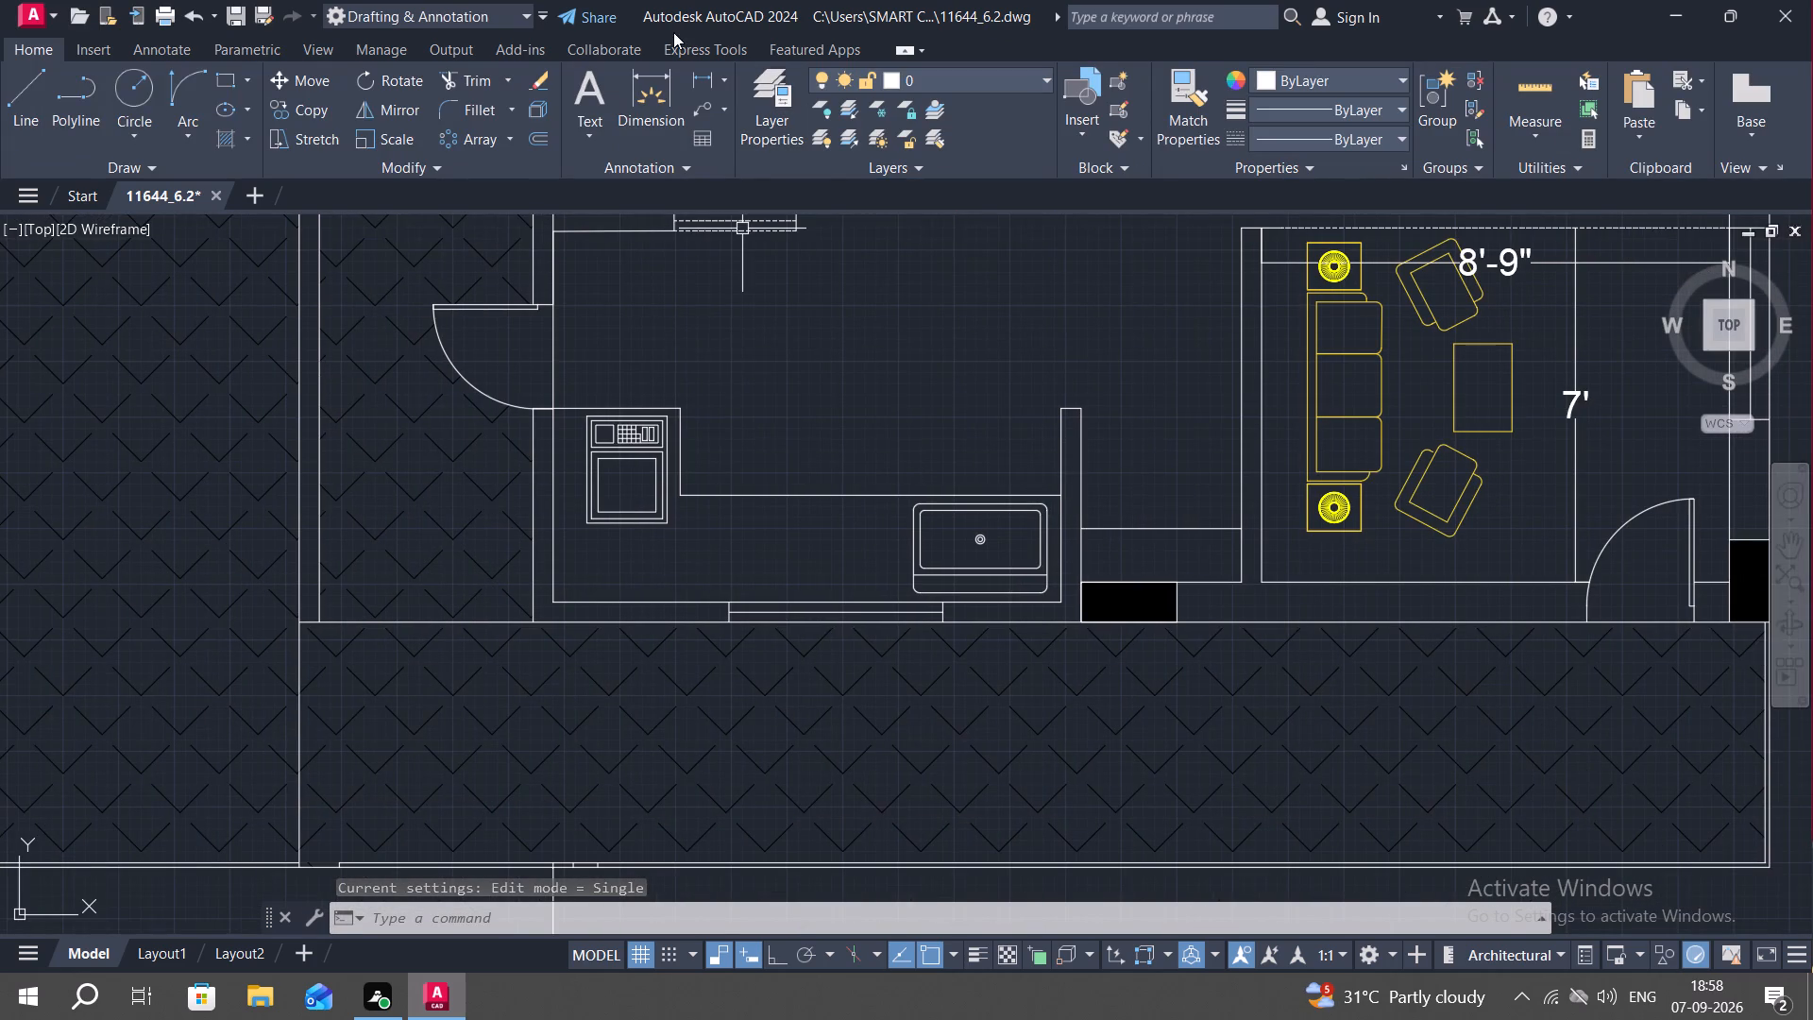
{"action": "left_click", "coordinate": [698, 76]}
{"action": "left_click", "coordinate": [1078, 531]}
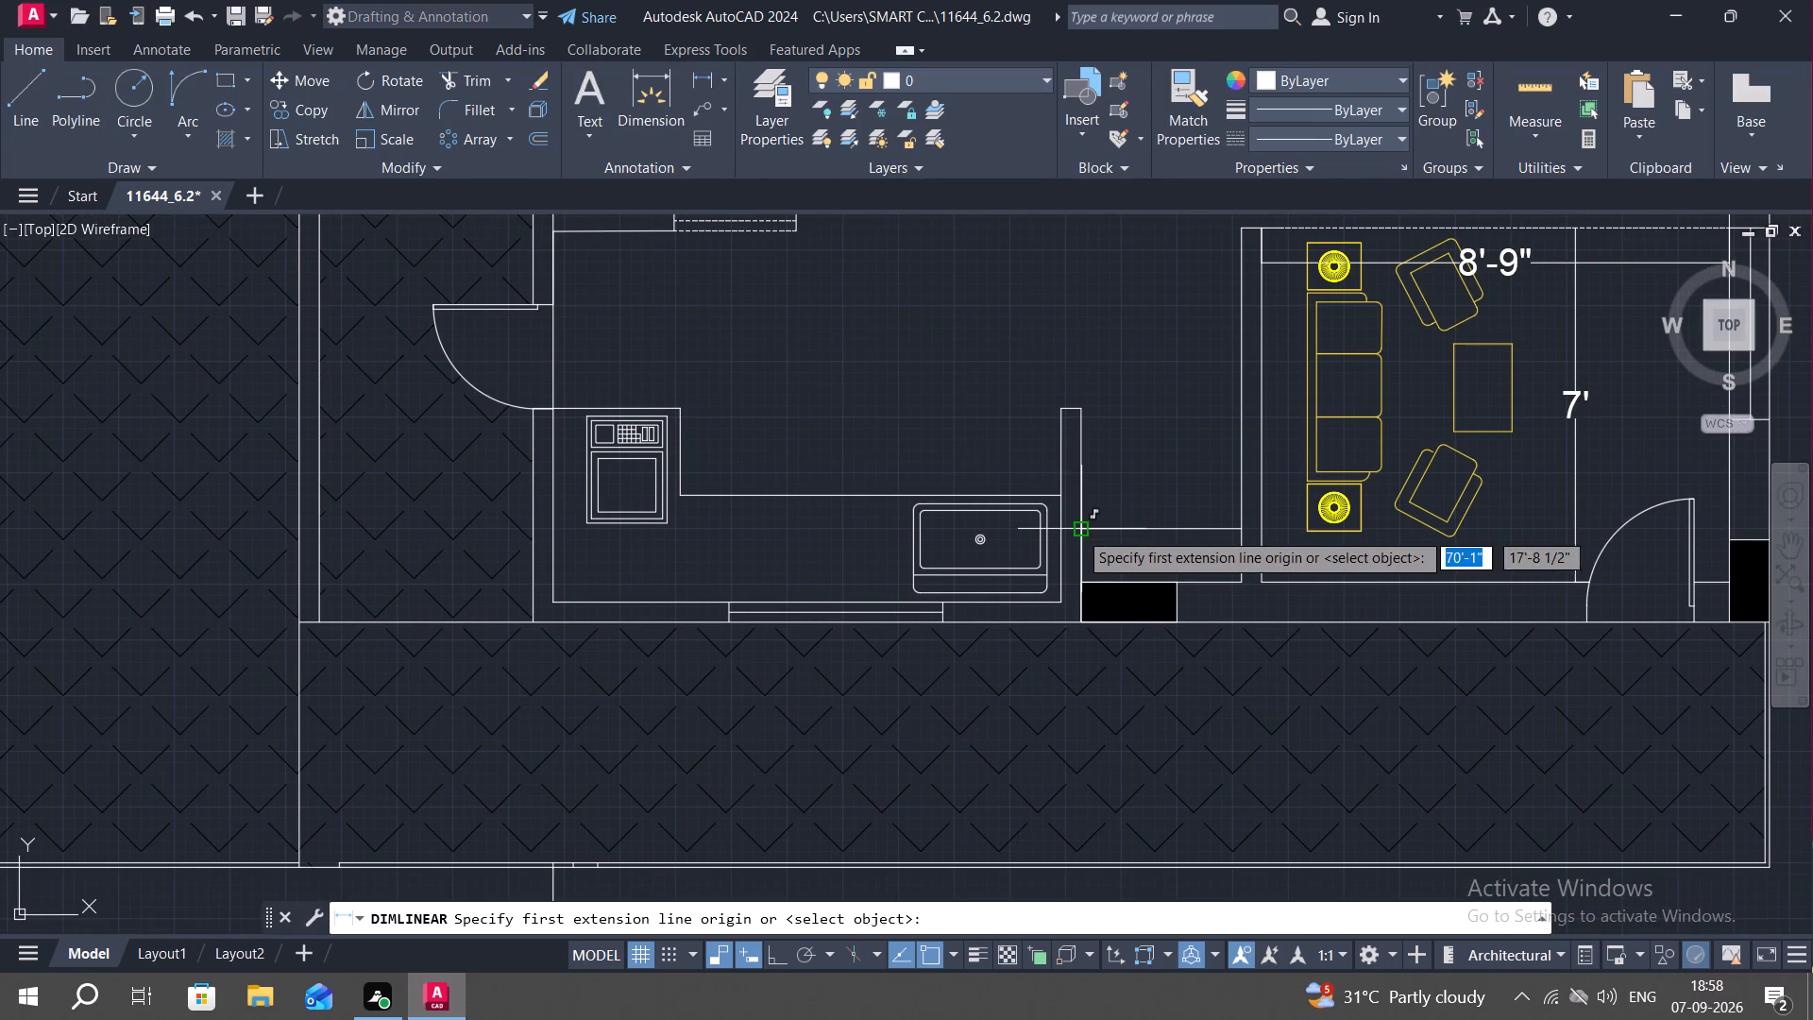
{"action": "left_click", "coordinate": [1243, 533]}
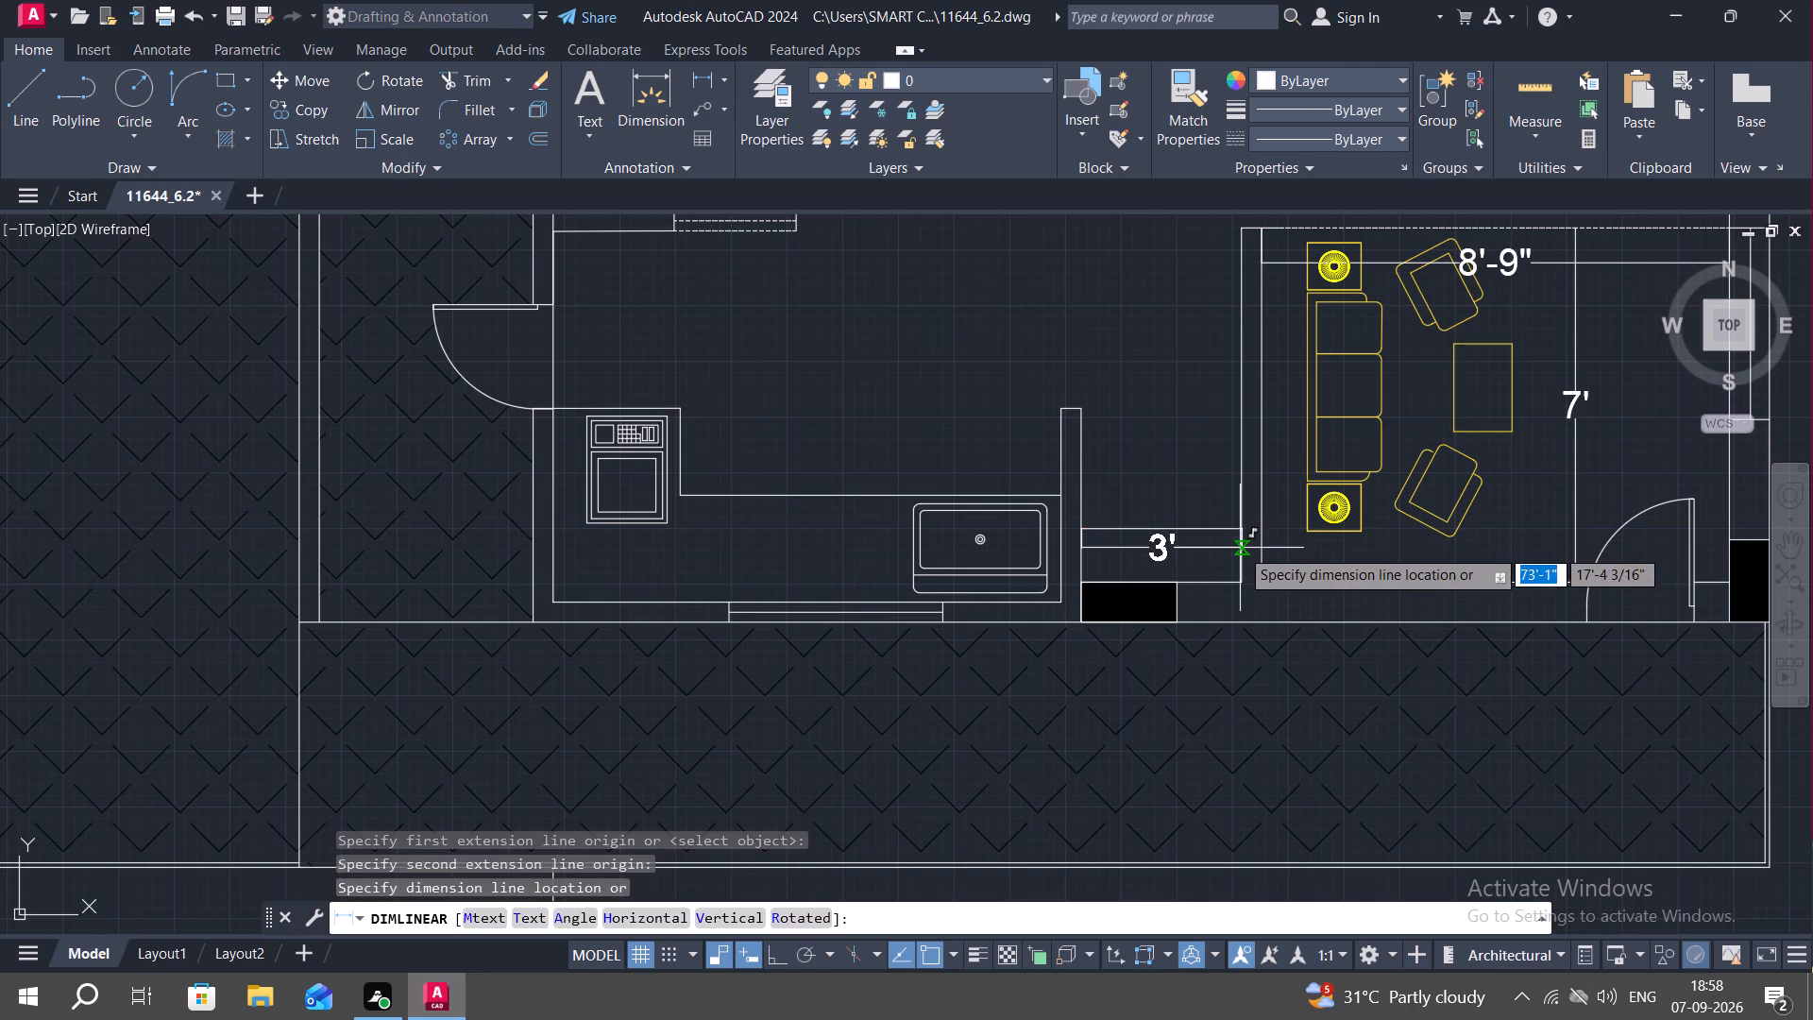
{"action": "left_click", "coordinate": [1240, 551]}
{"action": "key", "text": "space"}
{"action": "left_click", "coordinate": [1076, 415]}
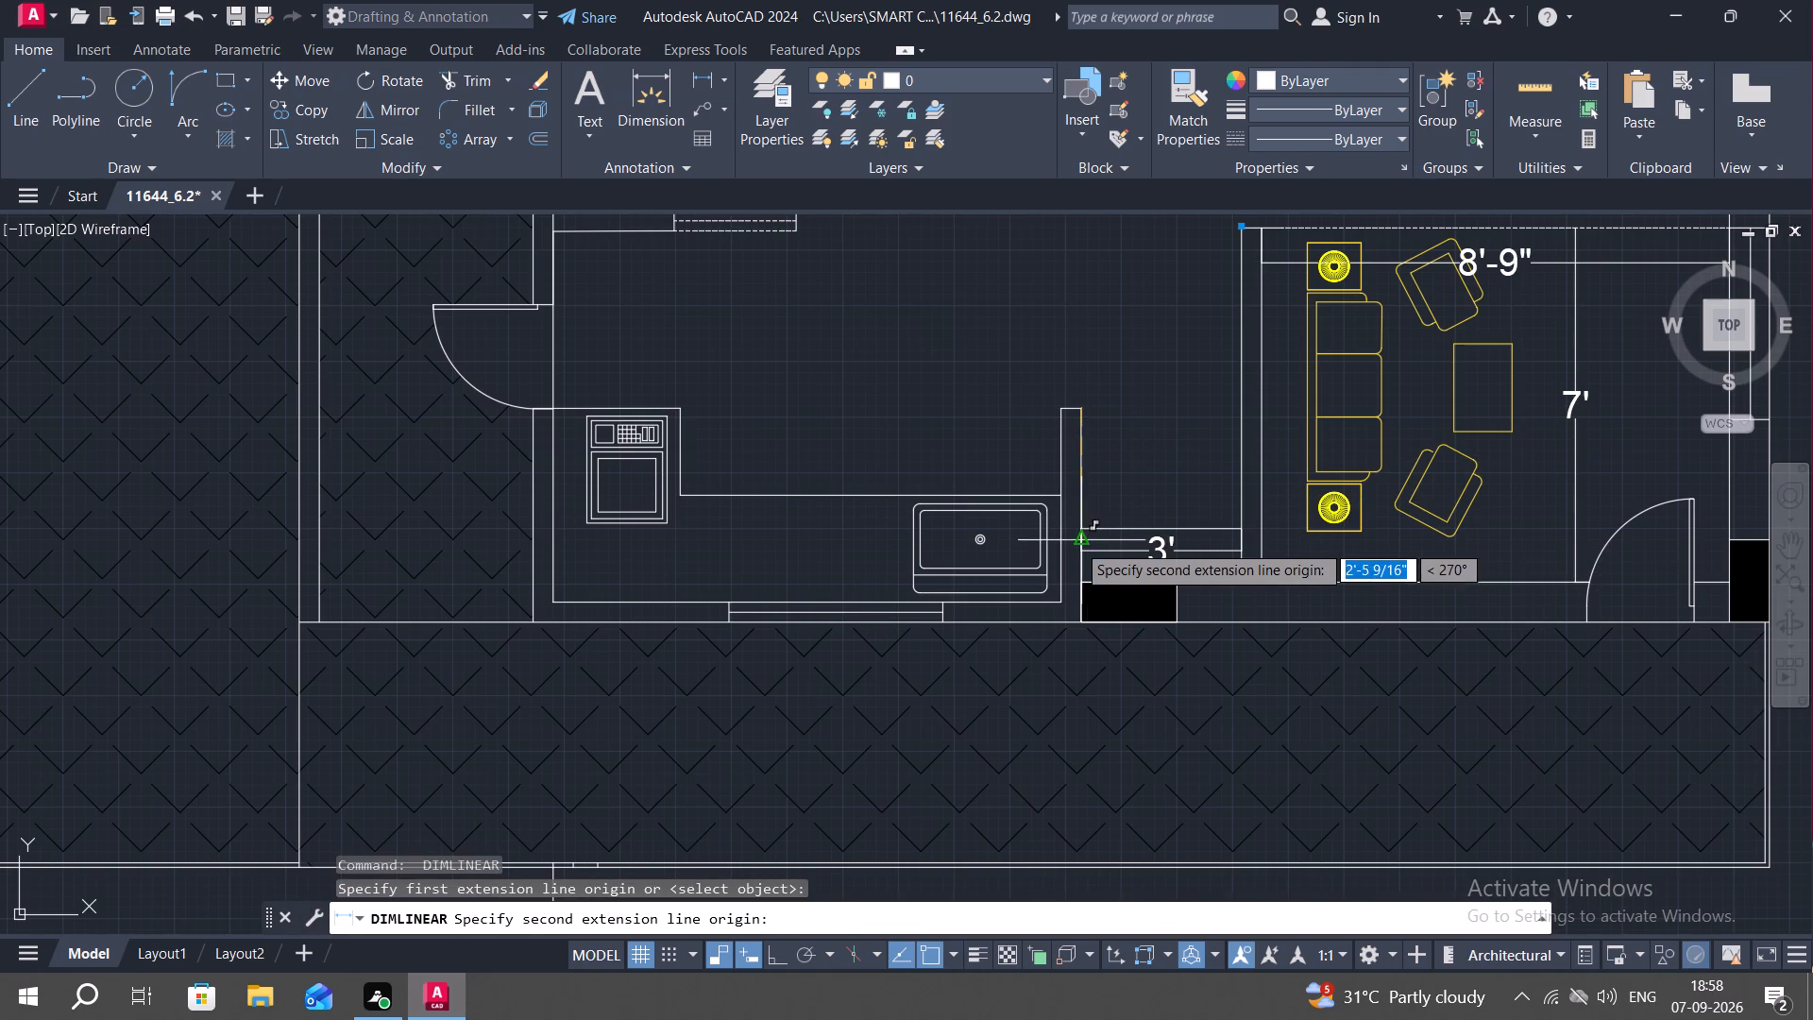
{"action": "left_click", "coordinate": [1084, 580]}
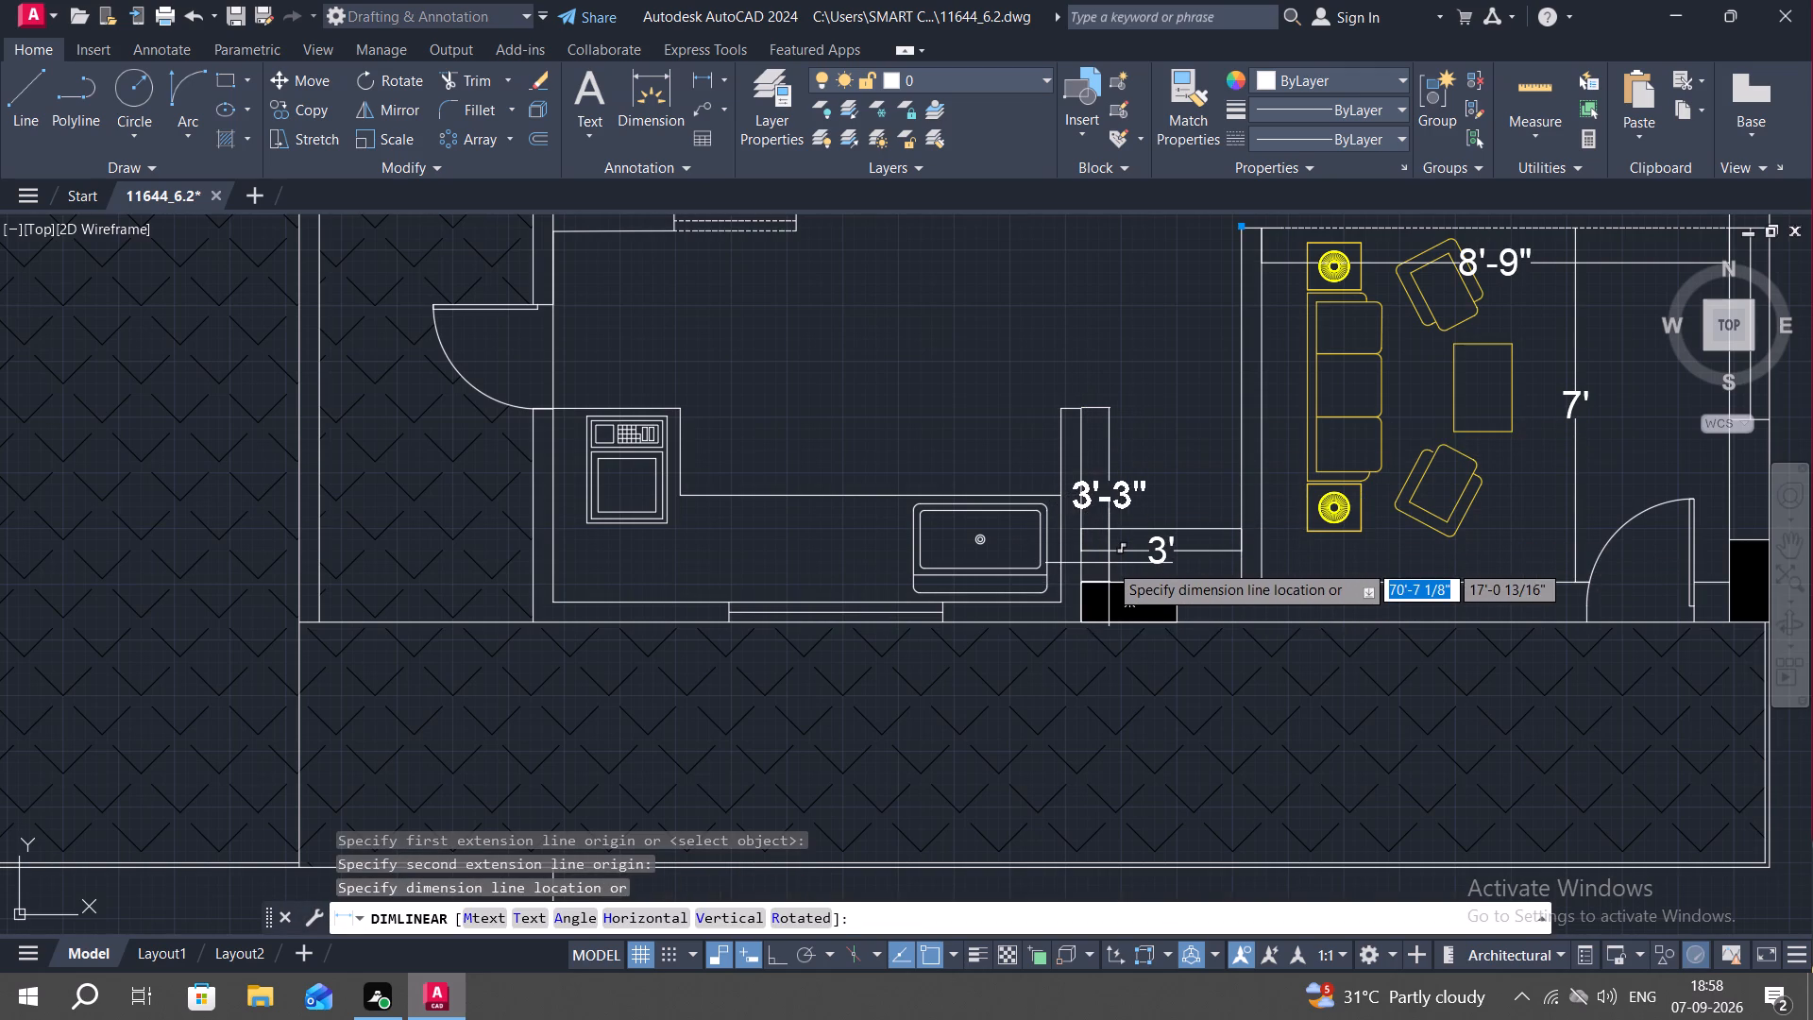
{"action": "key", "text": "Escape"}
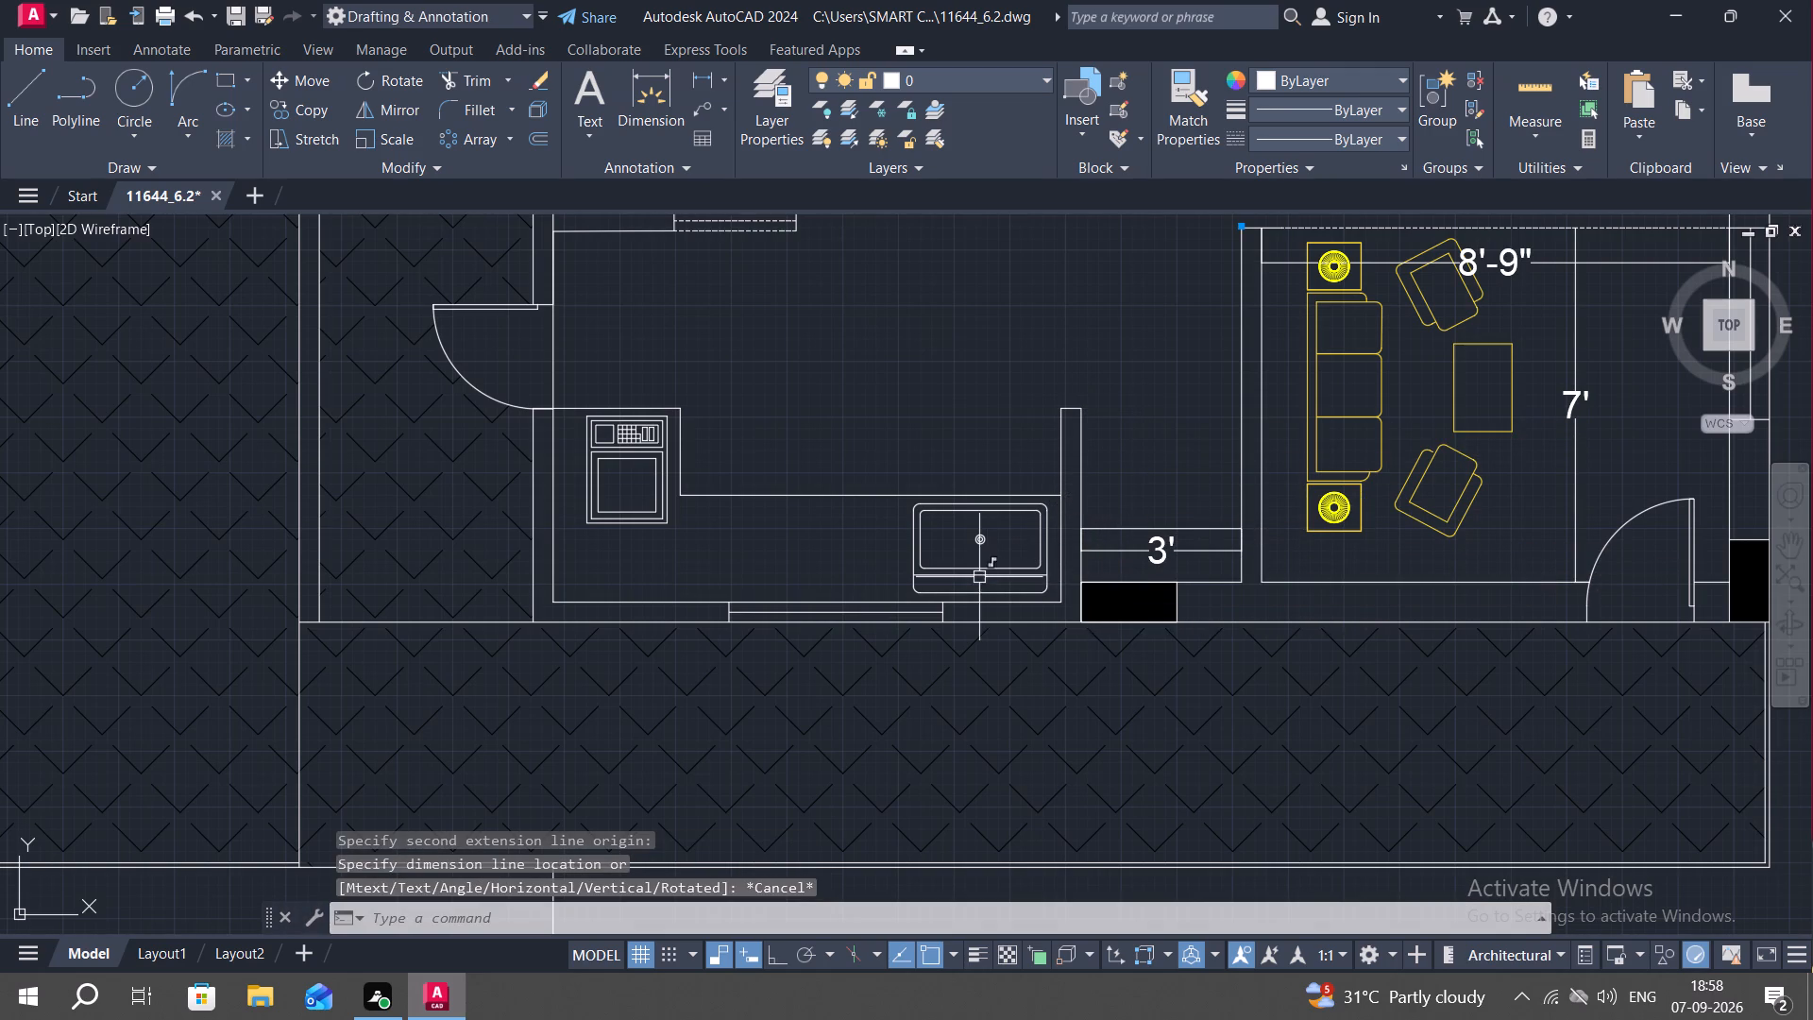
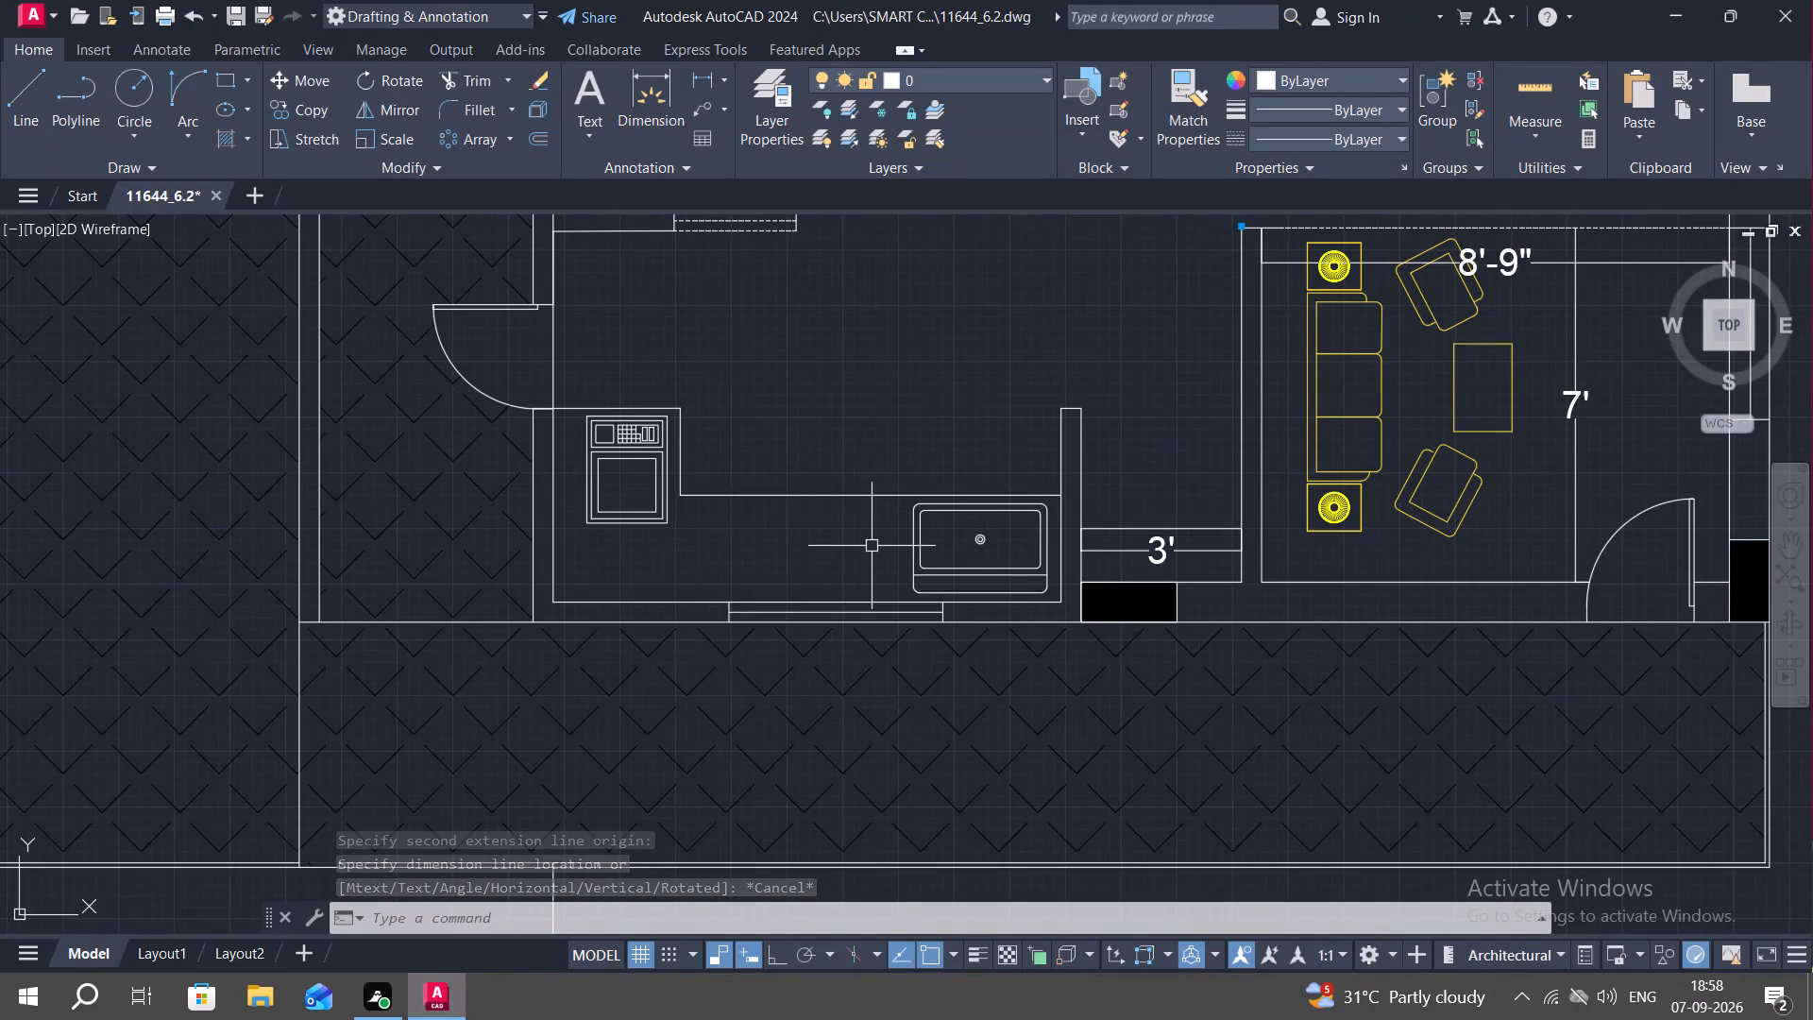
Add a horizontal linear dimension along the bottom inner wall of the right unit's kitchen, between its side walls.
{"action": "middle_click_drag", "start_coordinate": [739, 403], "coordinate": [758, 408]}
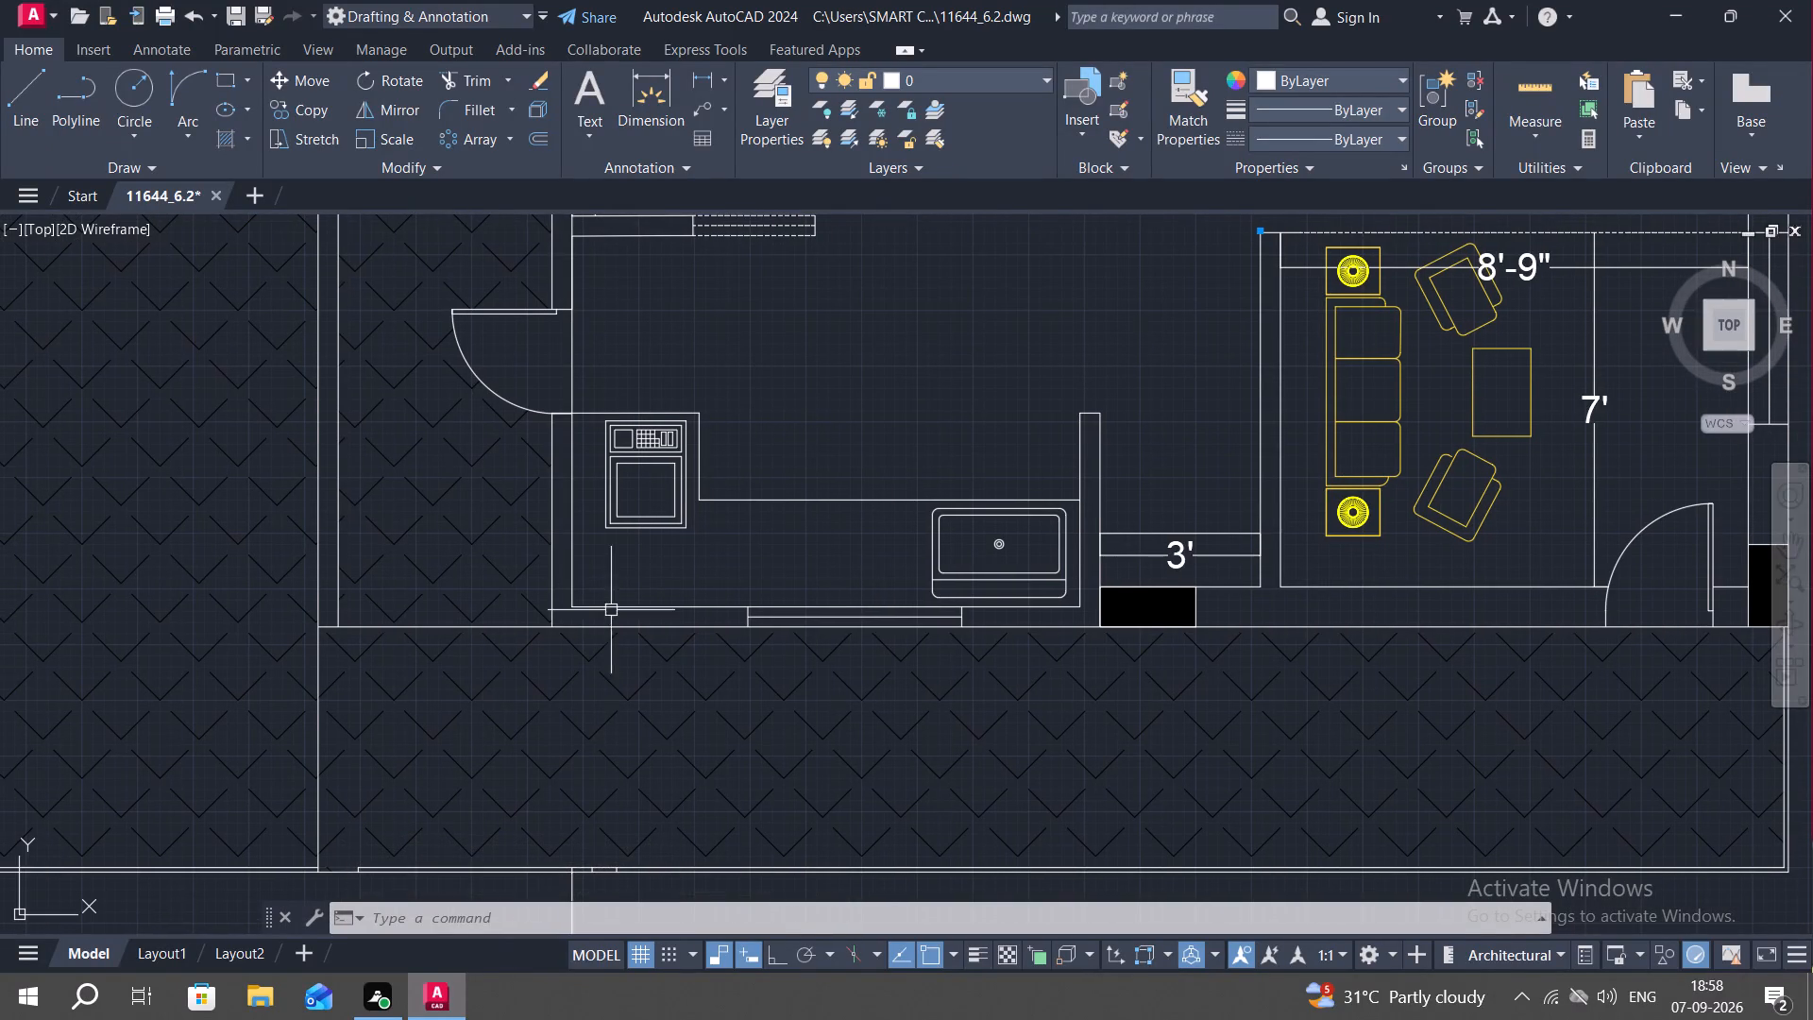
{"action": "key", "text": "space"}
{"action": "left_click", "coordinate": [573, 608]}
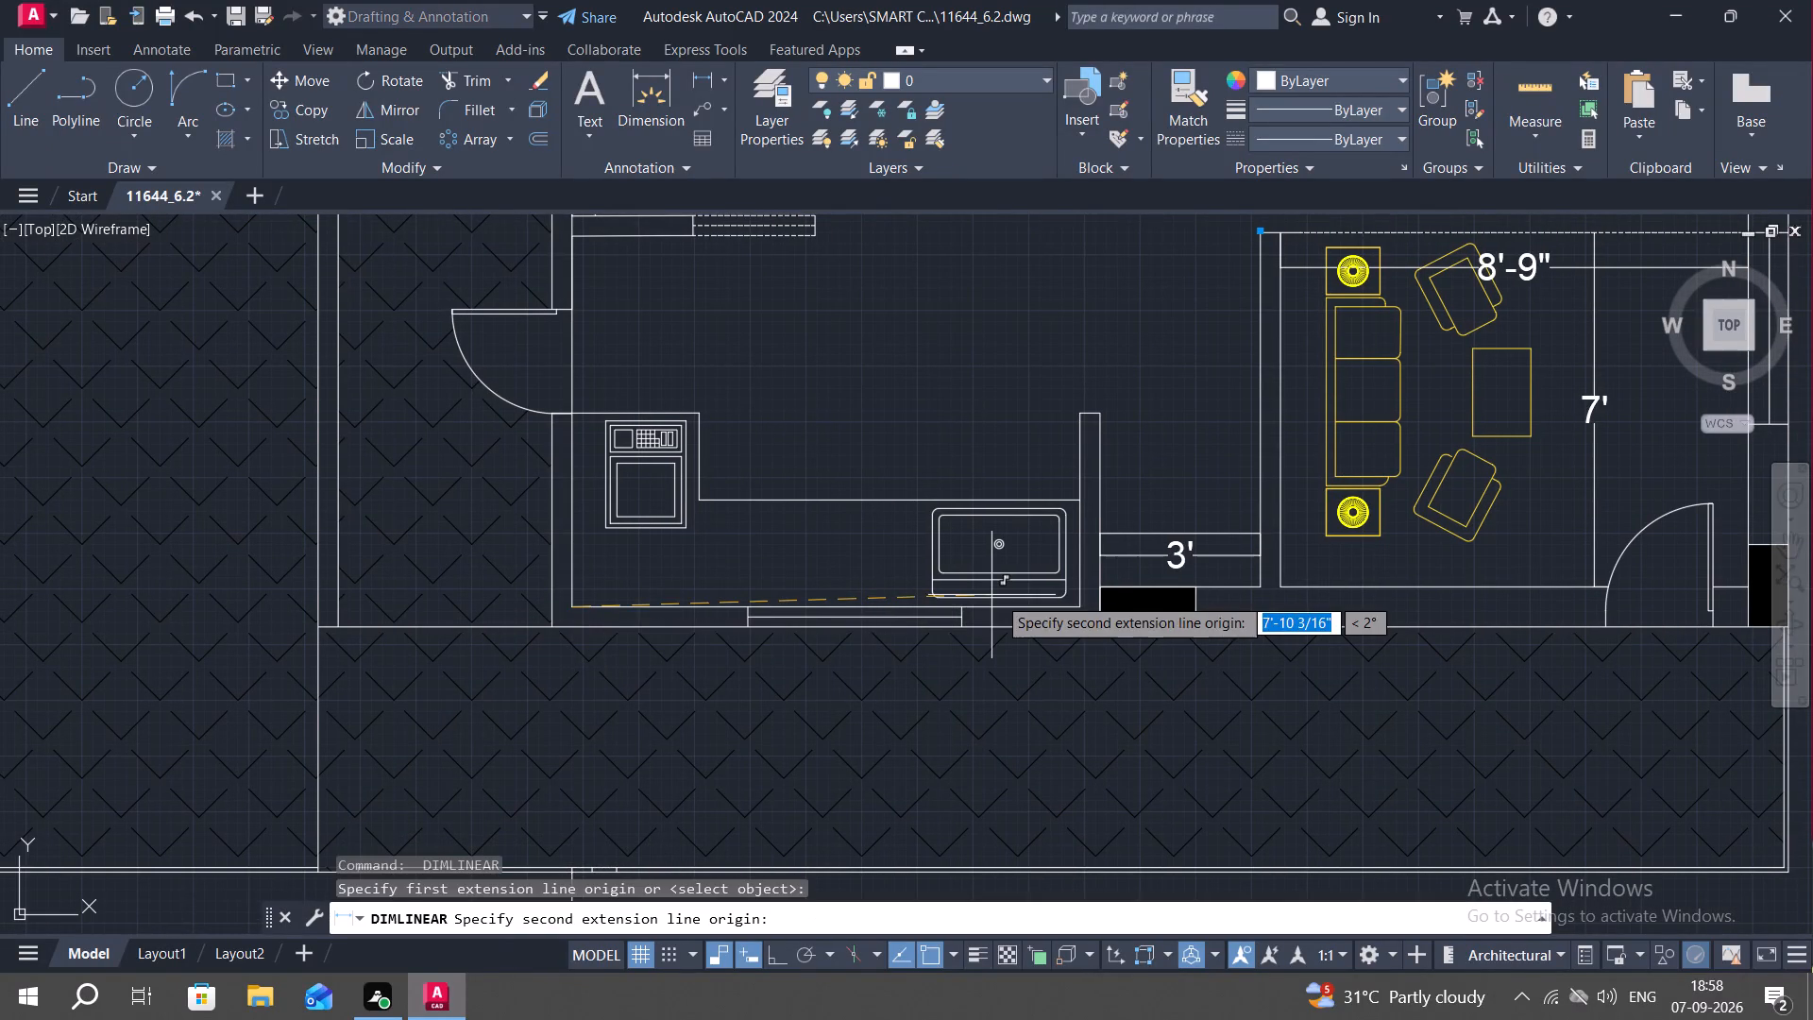
{"action": "left_click", "coordinate": [1078, 606]}
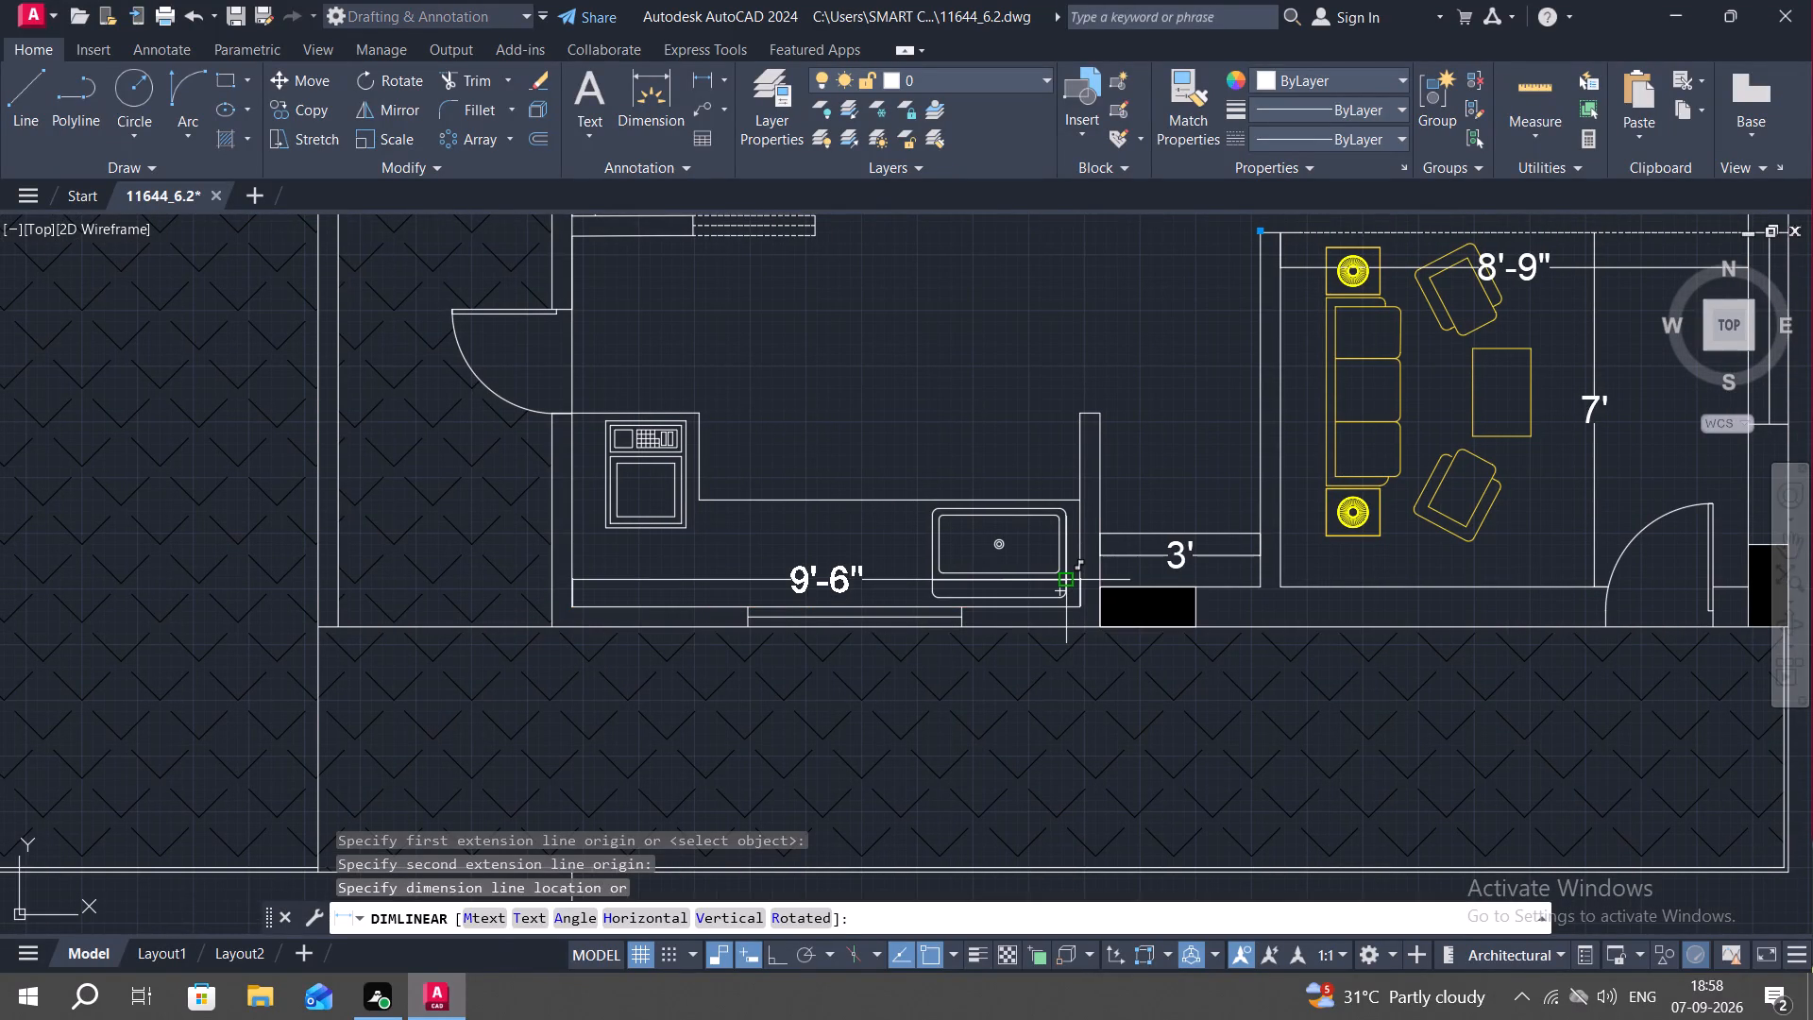
{"action": "left_click", "coordinate": [1069, 584]}
Dimension the right unit's dining hall horizontally between its side walls and vertically from the sitting room's upper wall to the hall's upper wall.
{"action": "scroll", "coordinate": [859, 544], "scroll_direction": "down", "scroll_amount": 1}
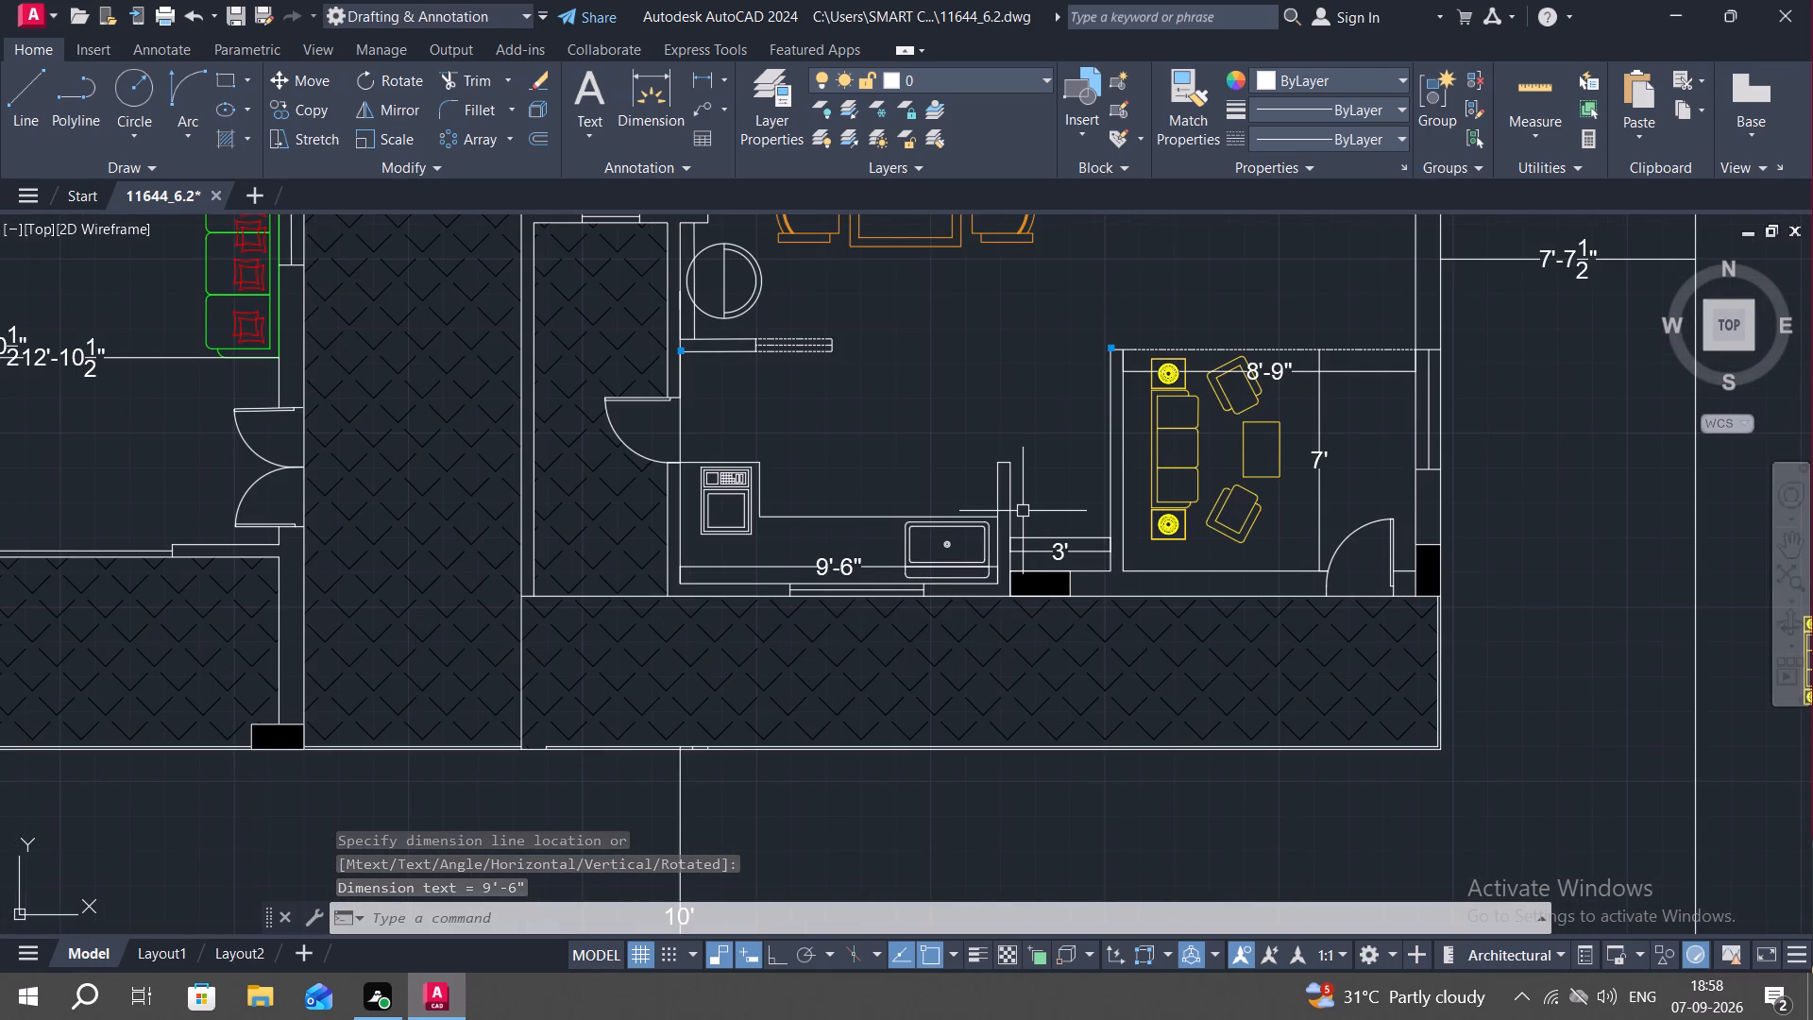
{"action": "scroll", "coordinate": [848, 521], "scroll_direction": "down", "scroll_amount": 1}
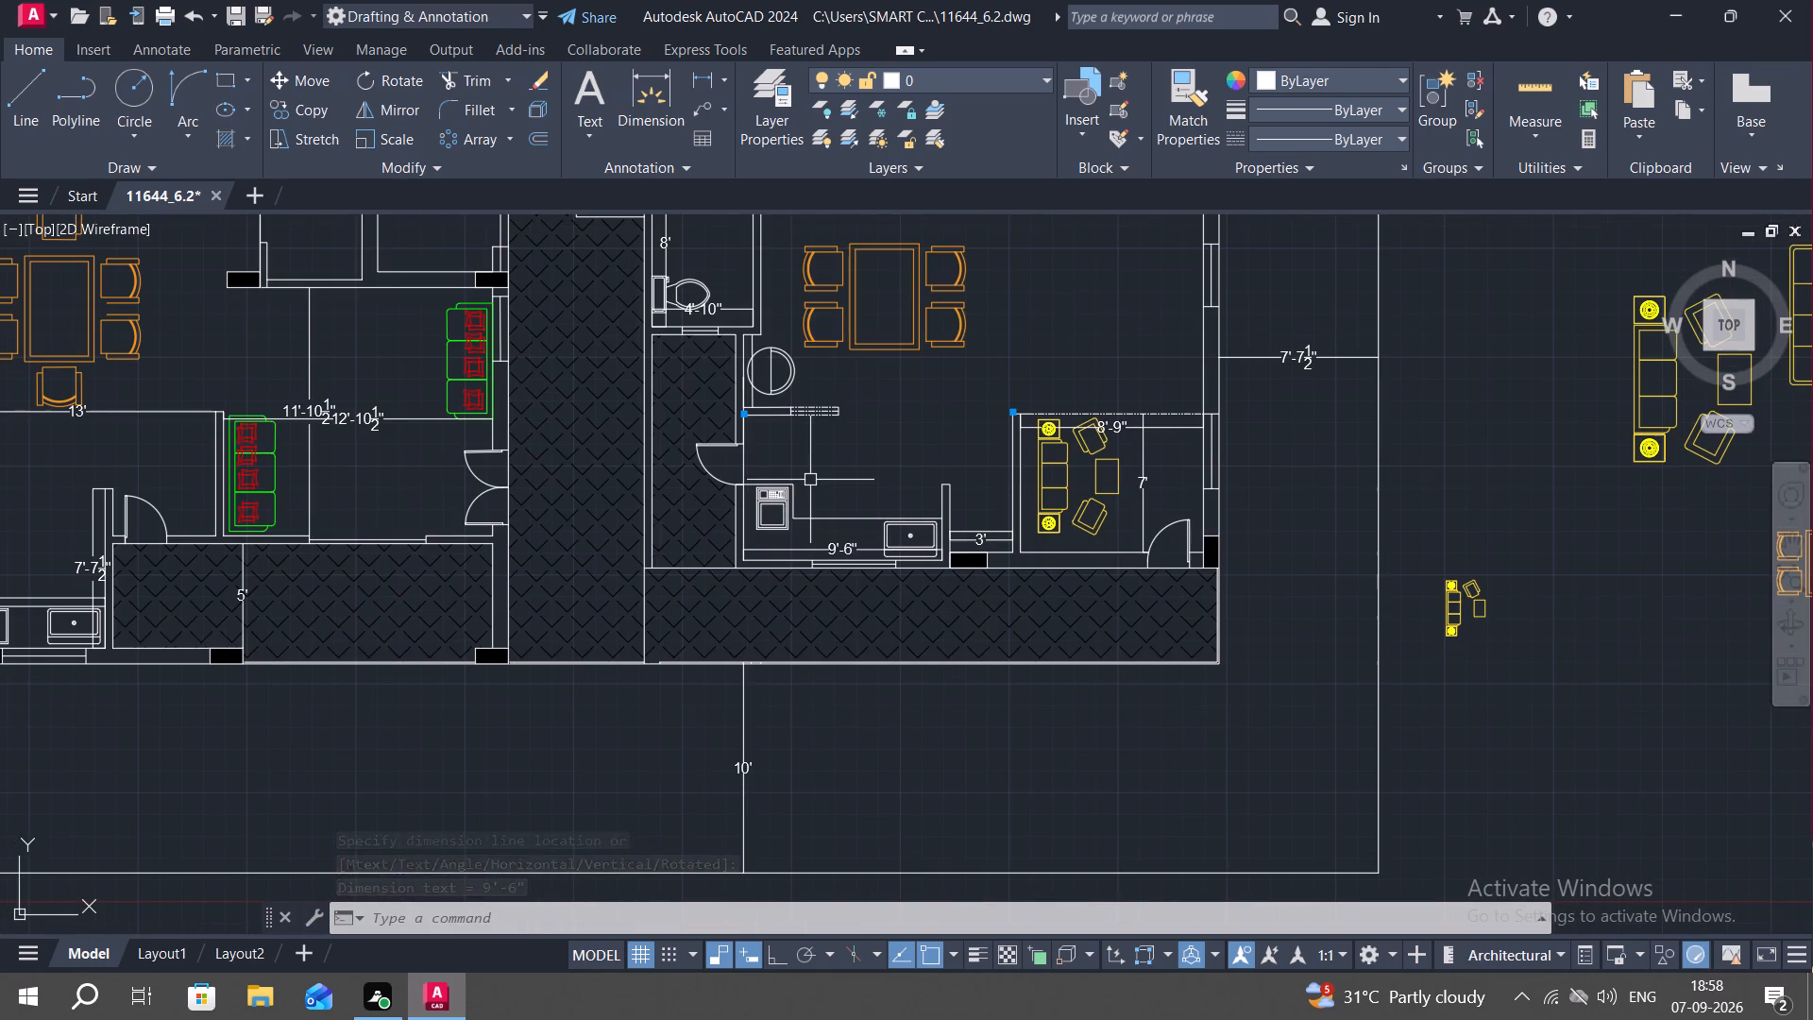
{"action": "middle_click_drag", "start_coordinate": [877, 386], "coordinate": [860, 510]}
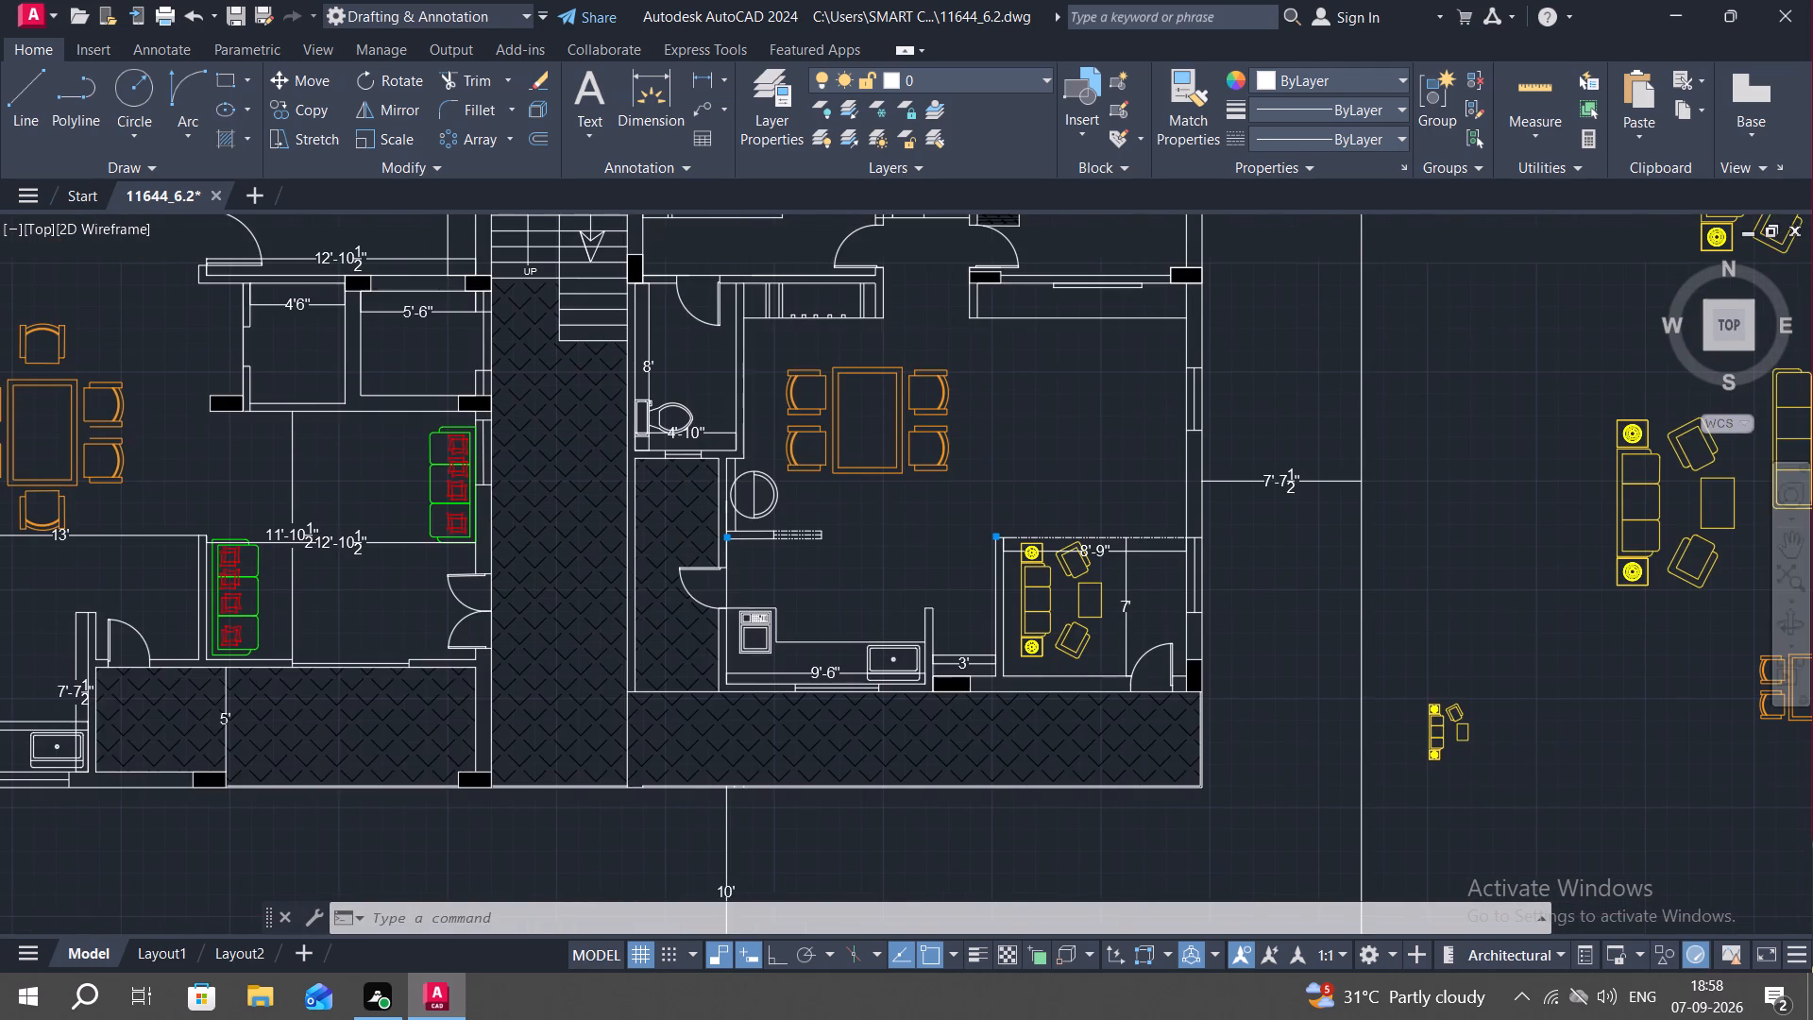
{"action": "key", "text": "space"}
{"action": "left_click", "coordinate": [740, 448]}
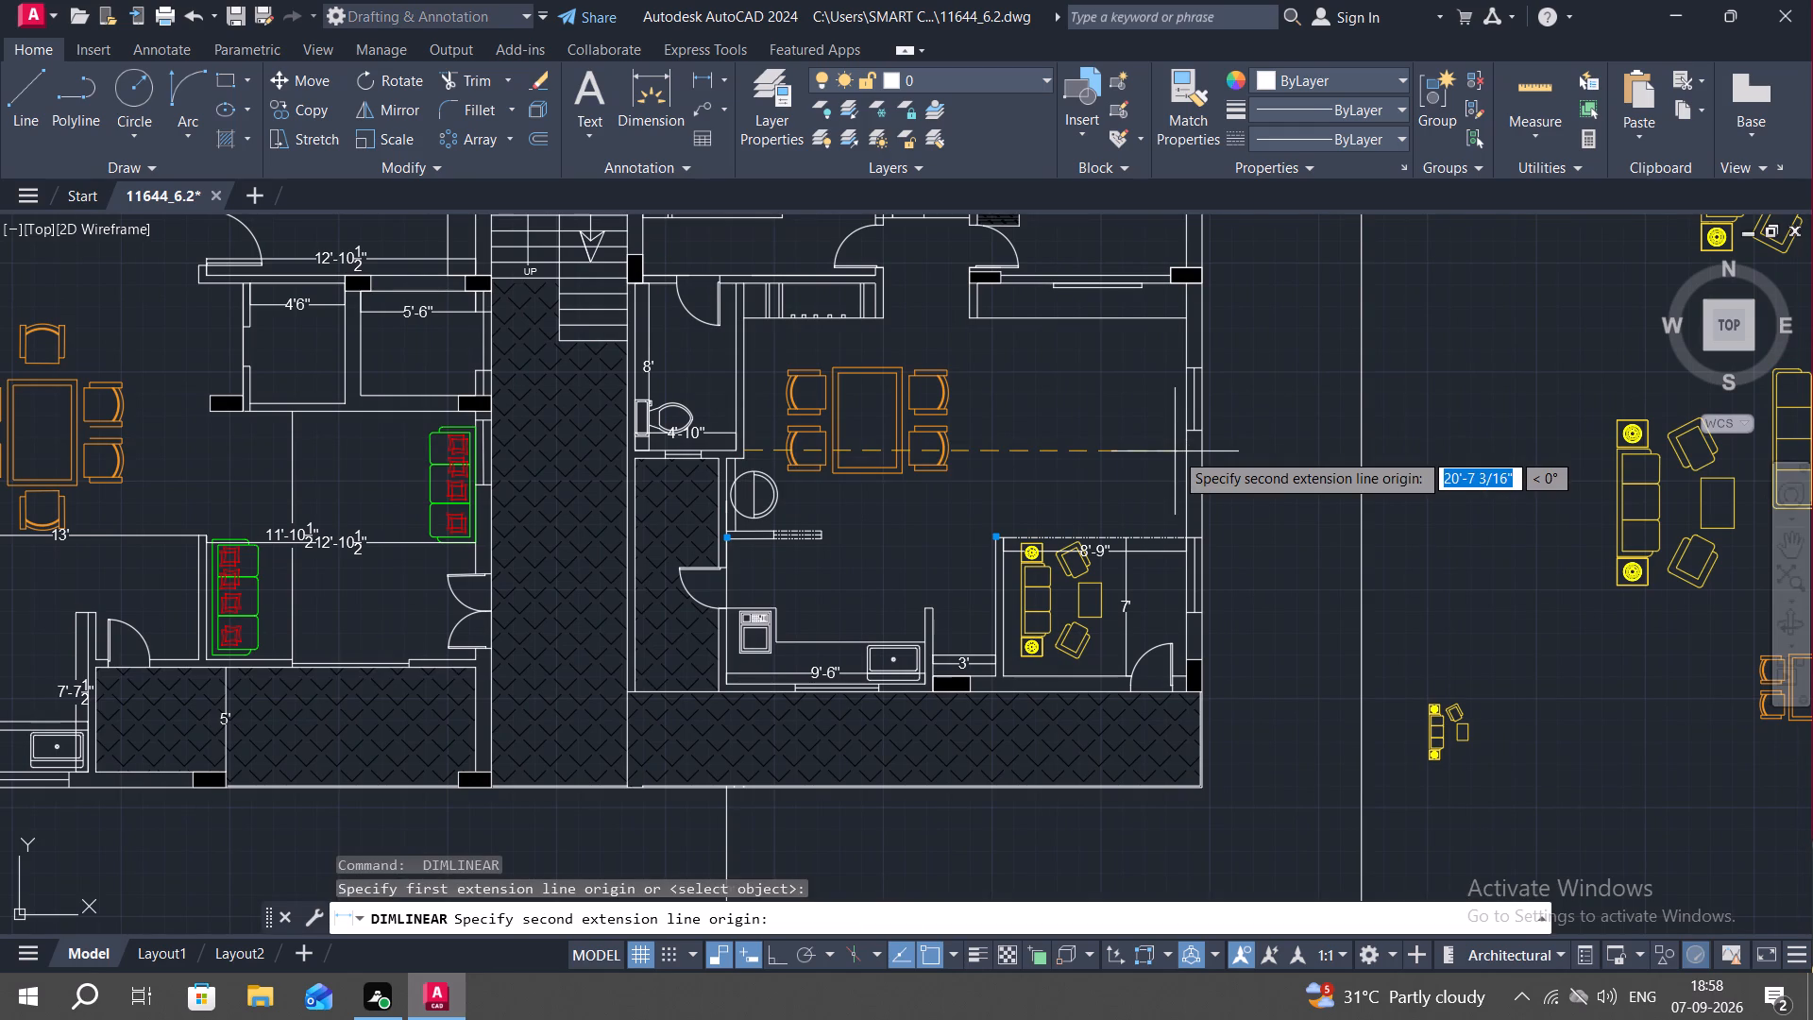
{"action": "left_click", "coordinate": [1185, 452]}
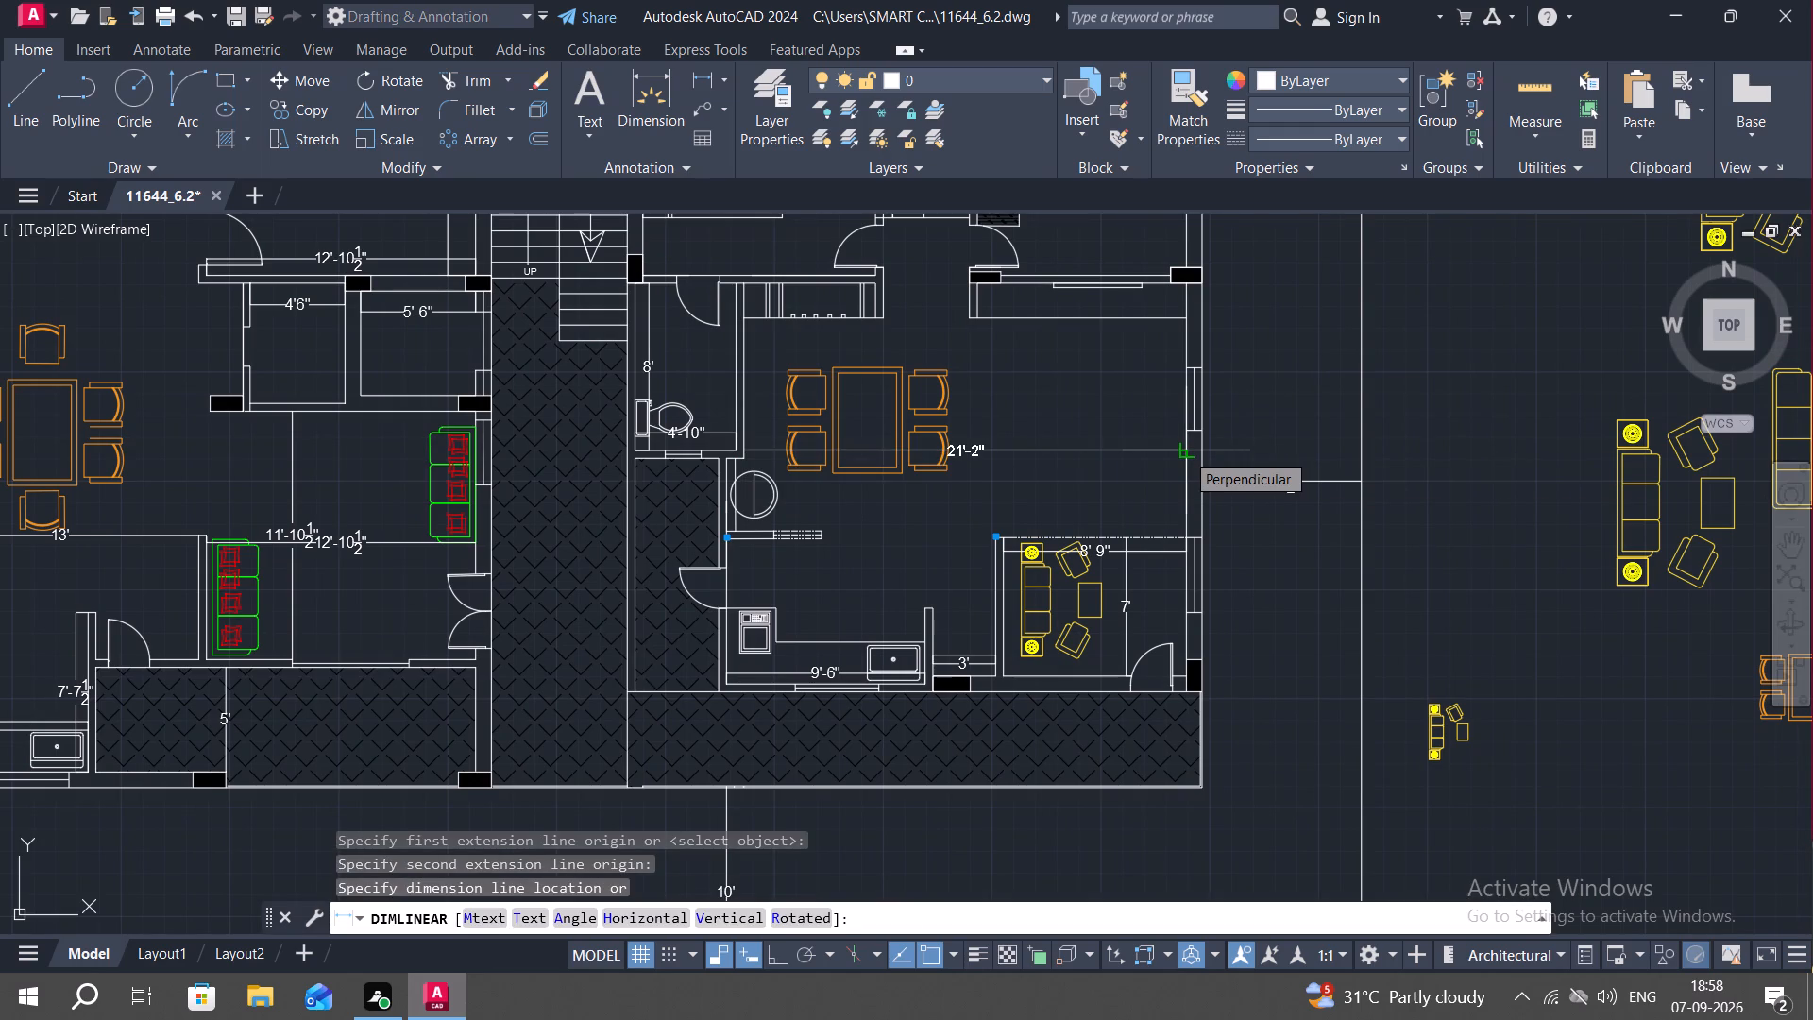
{"action": "left_click", "coordinate": [1185, 452]}
{"action": "key", "text": "space"}
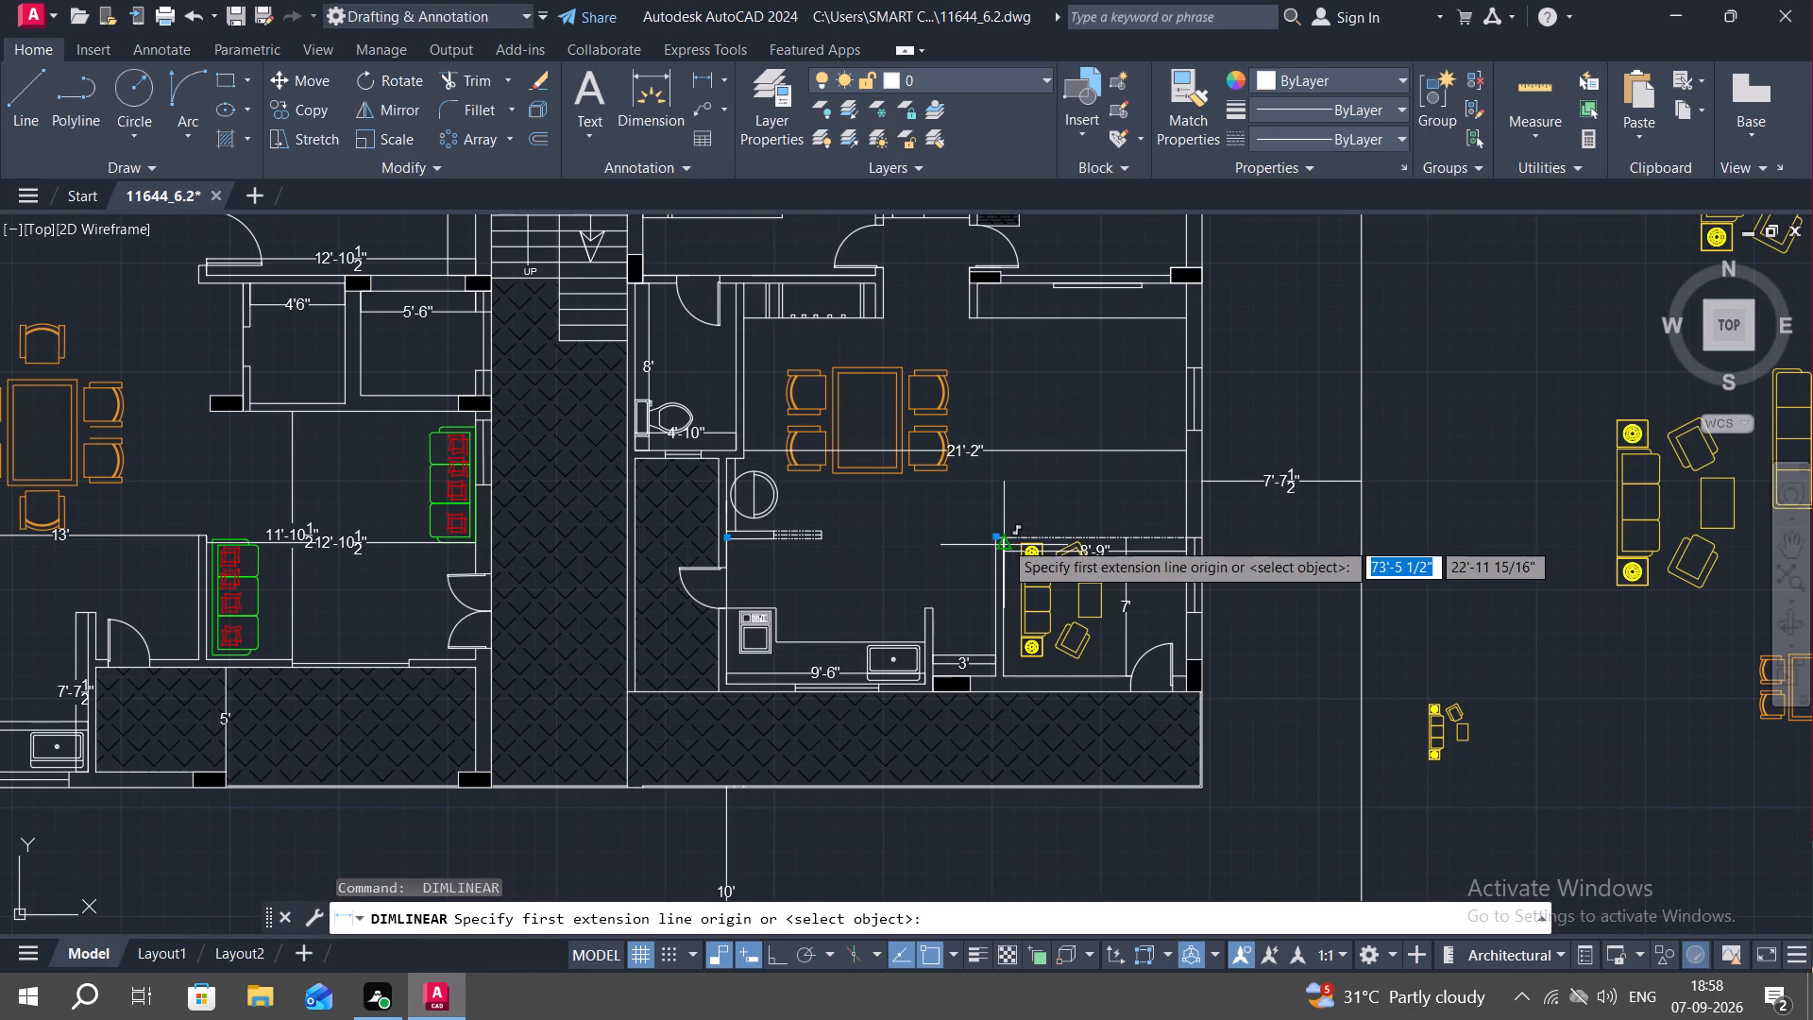
{"action": "left_click", "coordinate": [1004, 530]}
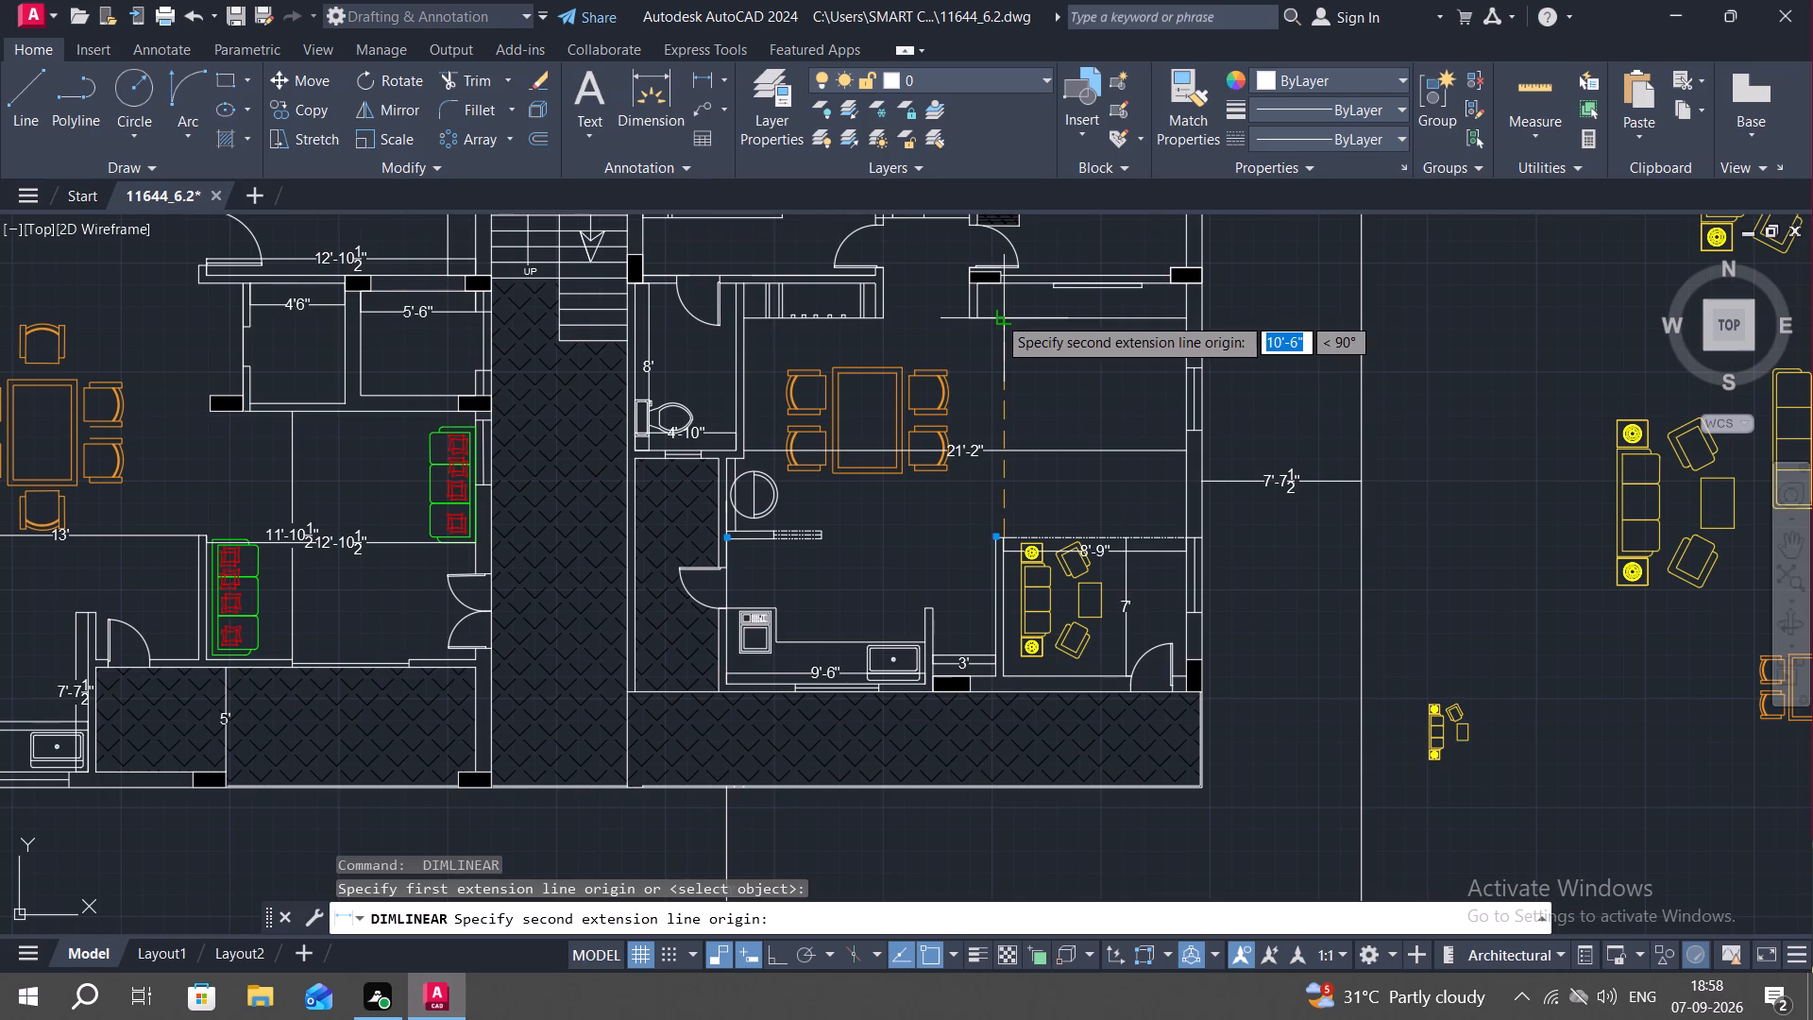
{"action": "left_click", "coordinate": [997, 315]}
{"action": "left_click", "coordinate": [997, 315]}
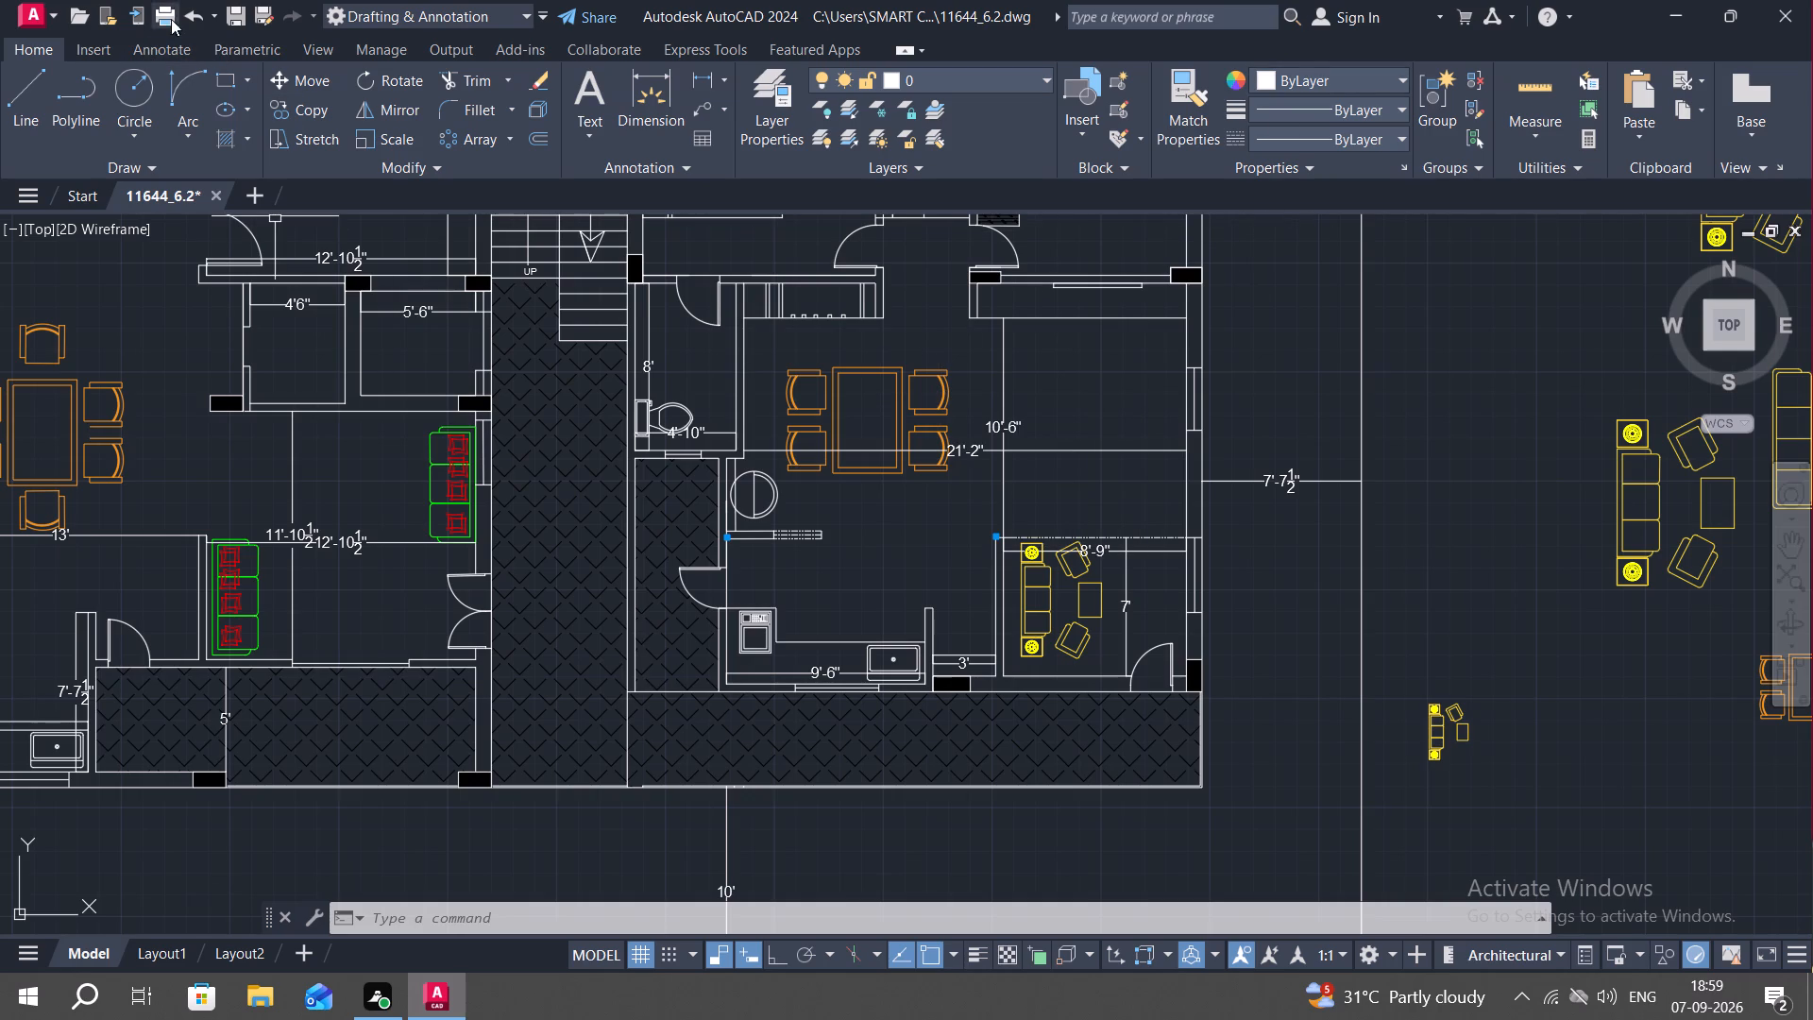
Save the drawing as 11644_6.2 on the Desktop, replacing the existing file.
{"action": "left_click", "coordinate": [262, 15]}
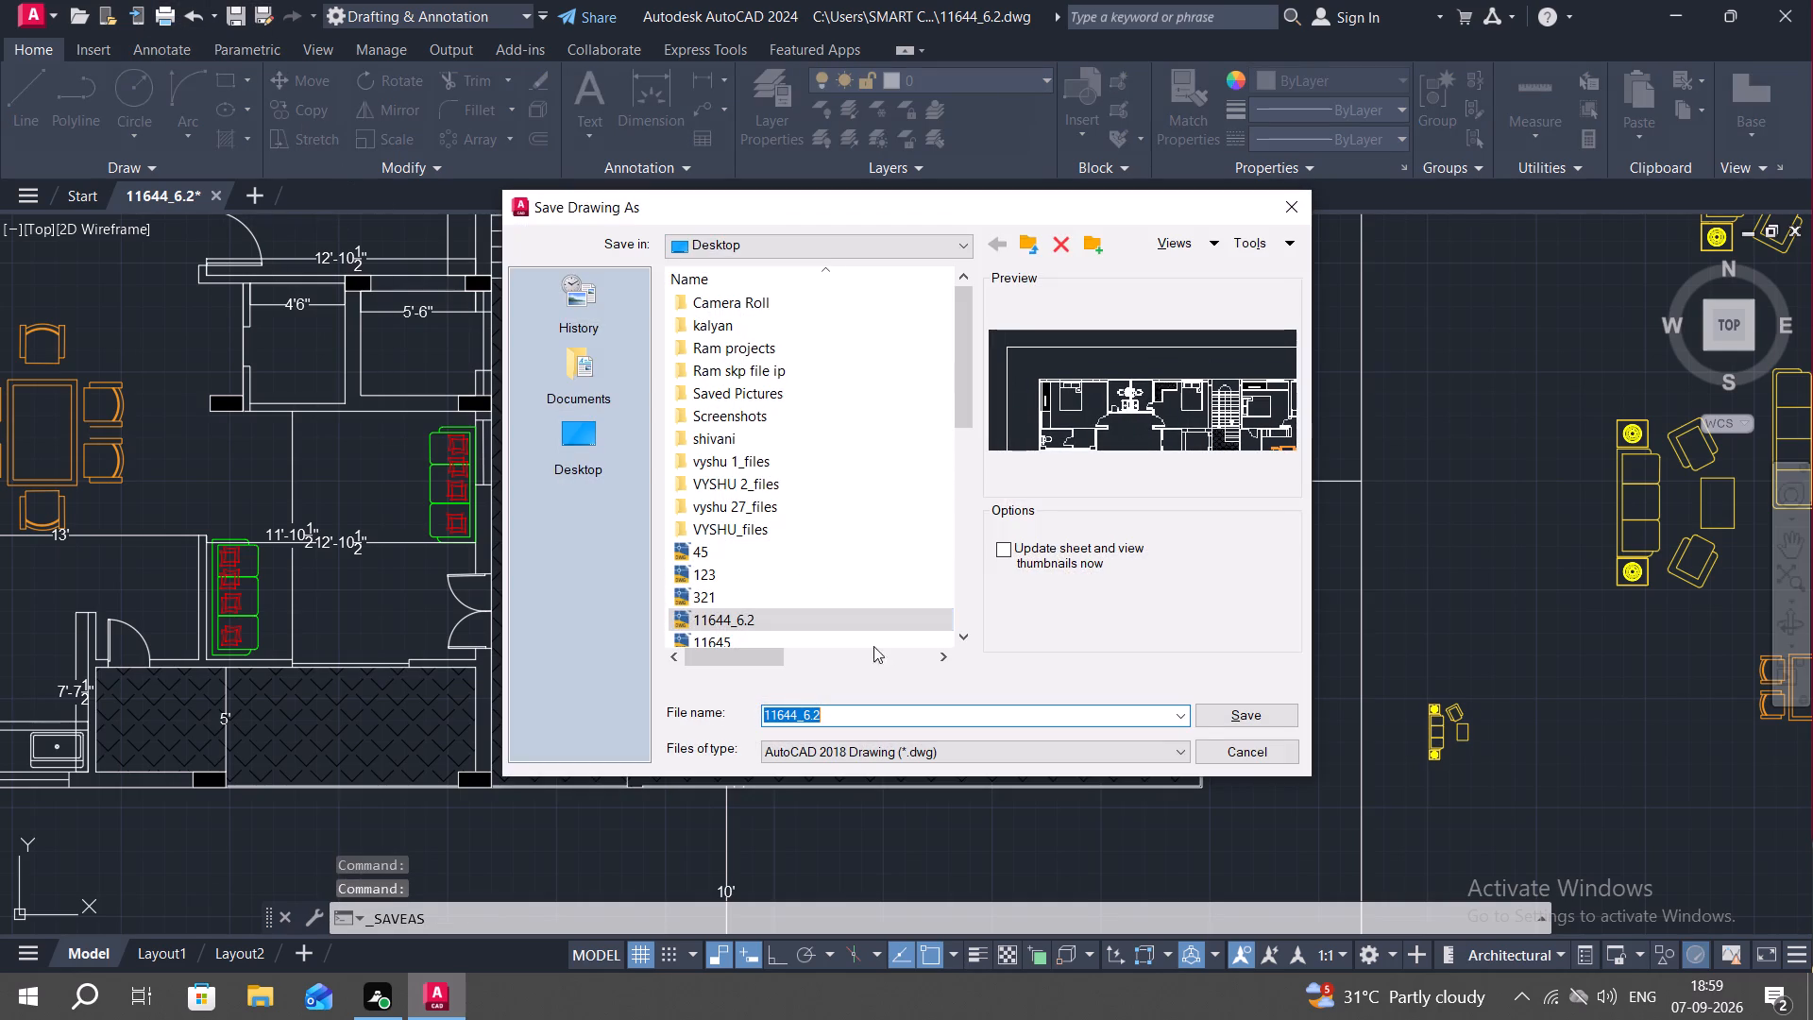
{"action": "left_click", "coordinate": [1252, 705]}
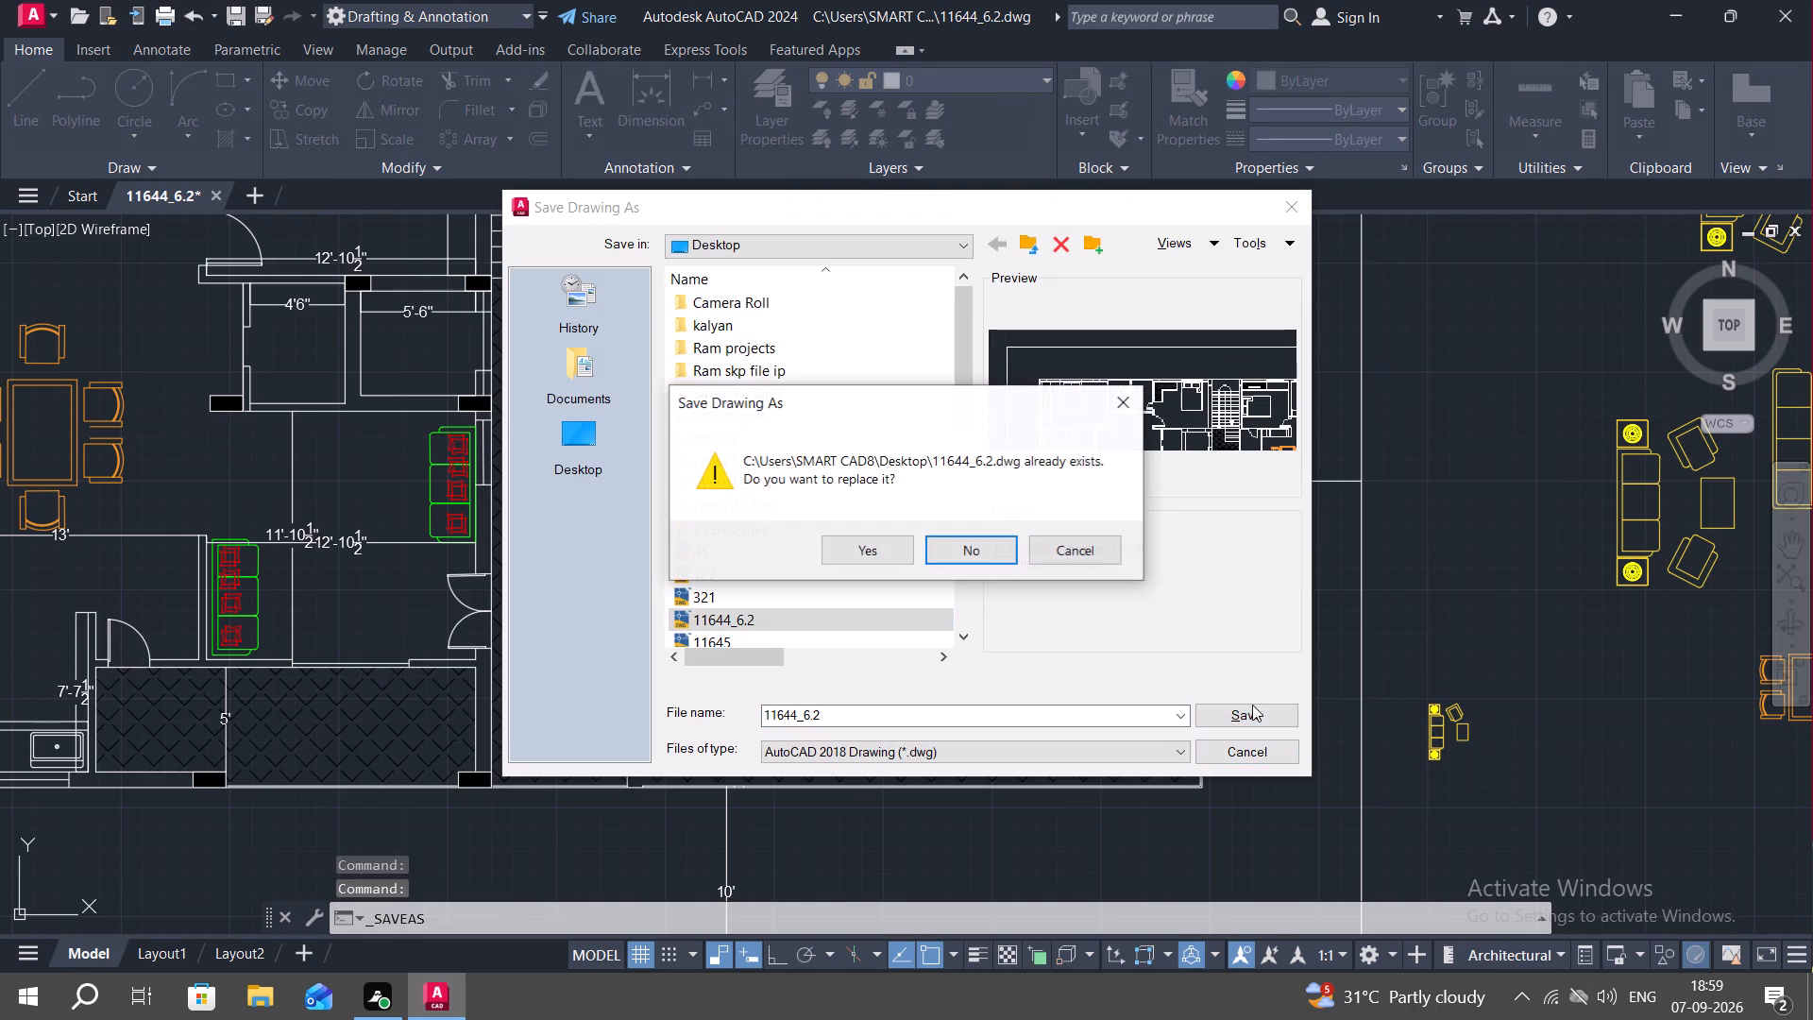
{"action": "left_click", "coordinate": [859, 544]}
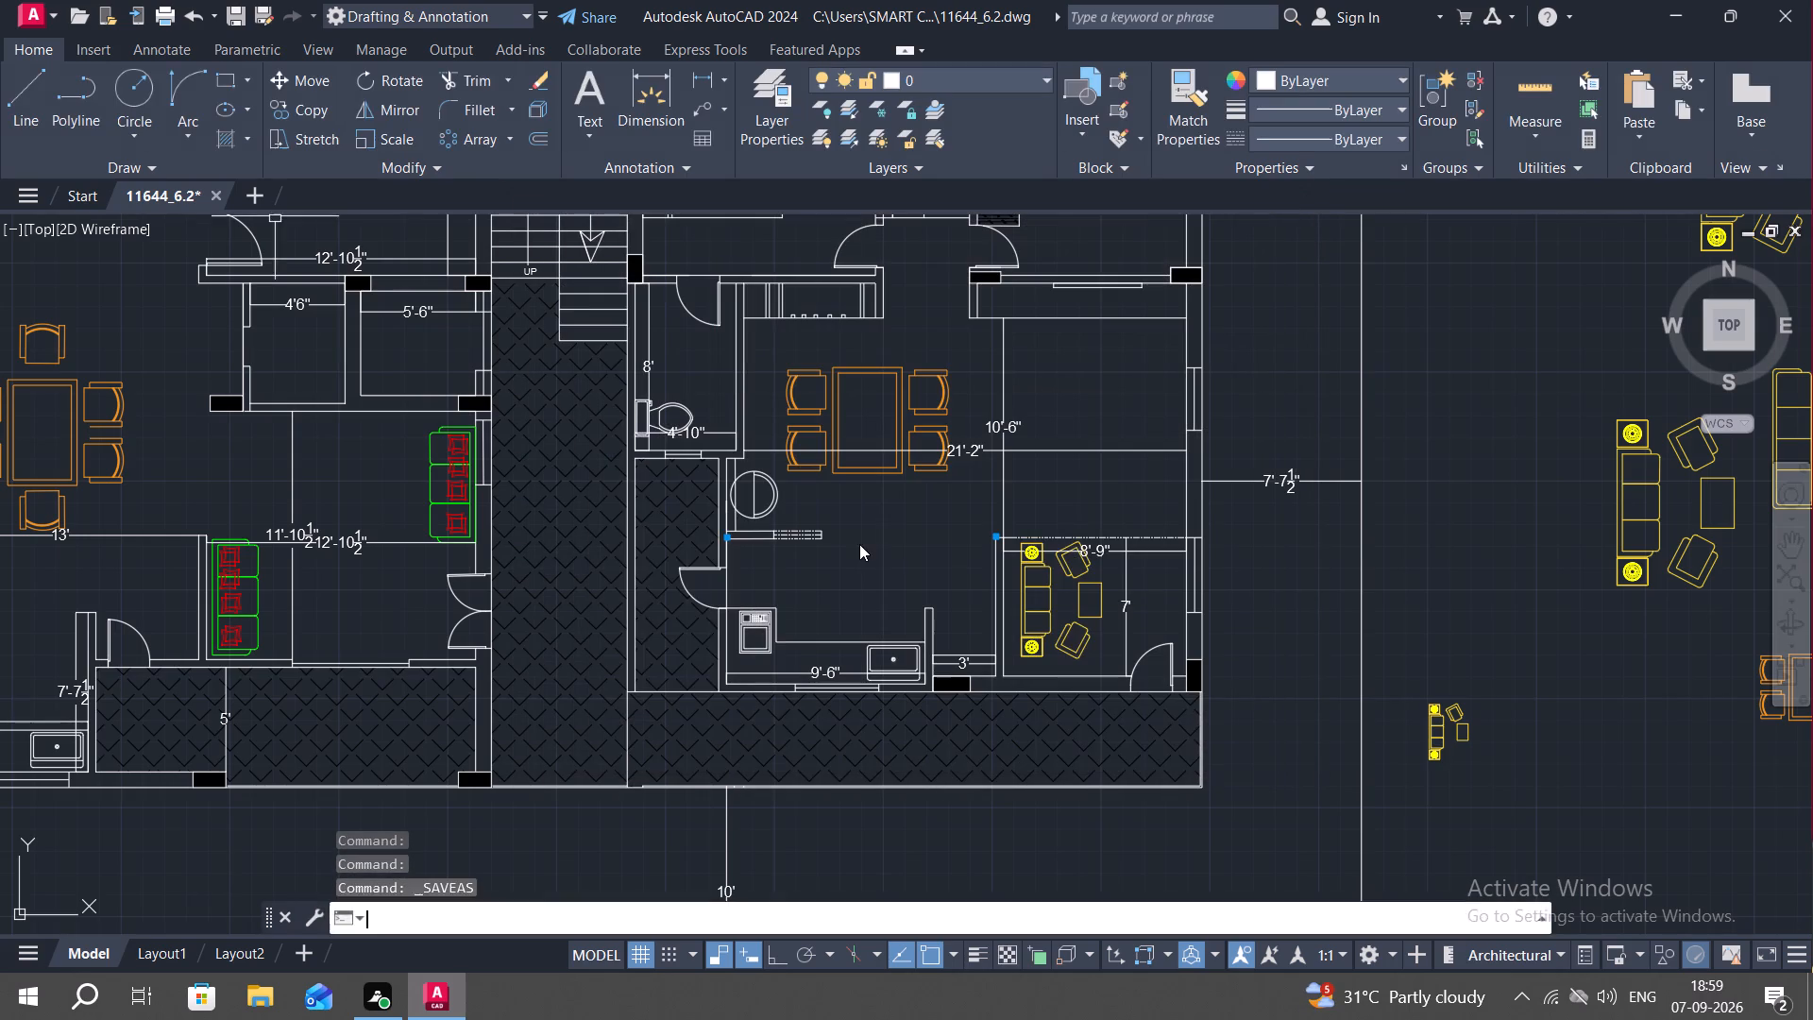
Dimension the width of the hatched central passage between the two units, placing the linear dimension below the plan.
{"action": "scroll", "coordinate": [693, 573], "scroll_direction": "down", "scroll_amount": 2}
{"action": "middle_click_drag", "start_coordinate": [596, 579], "coordinate": [657, 567]}
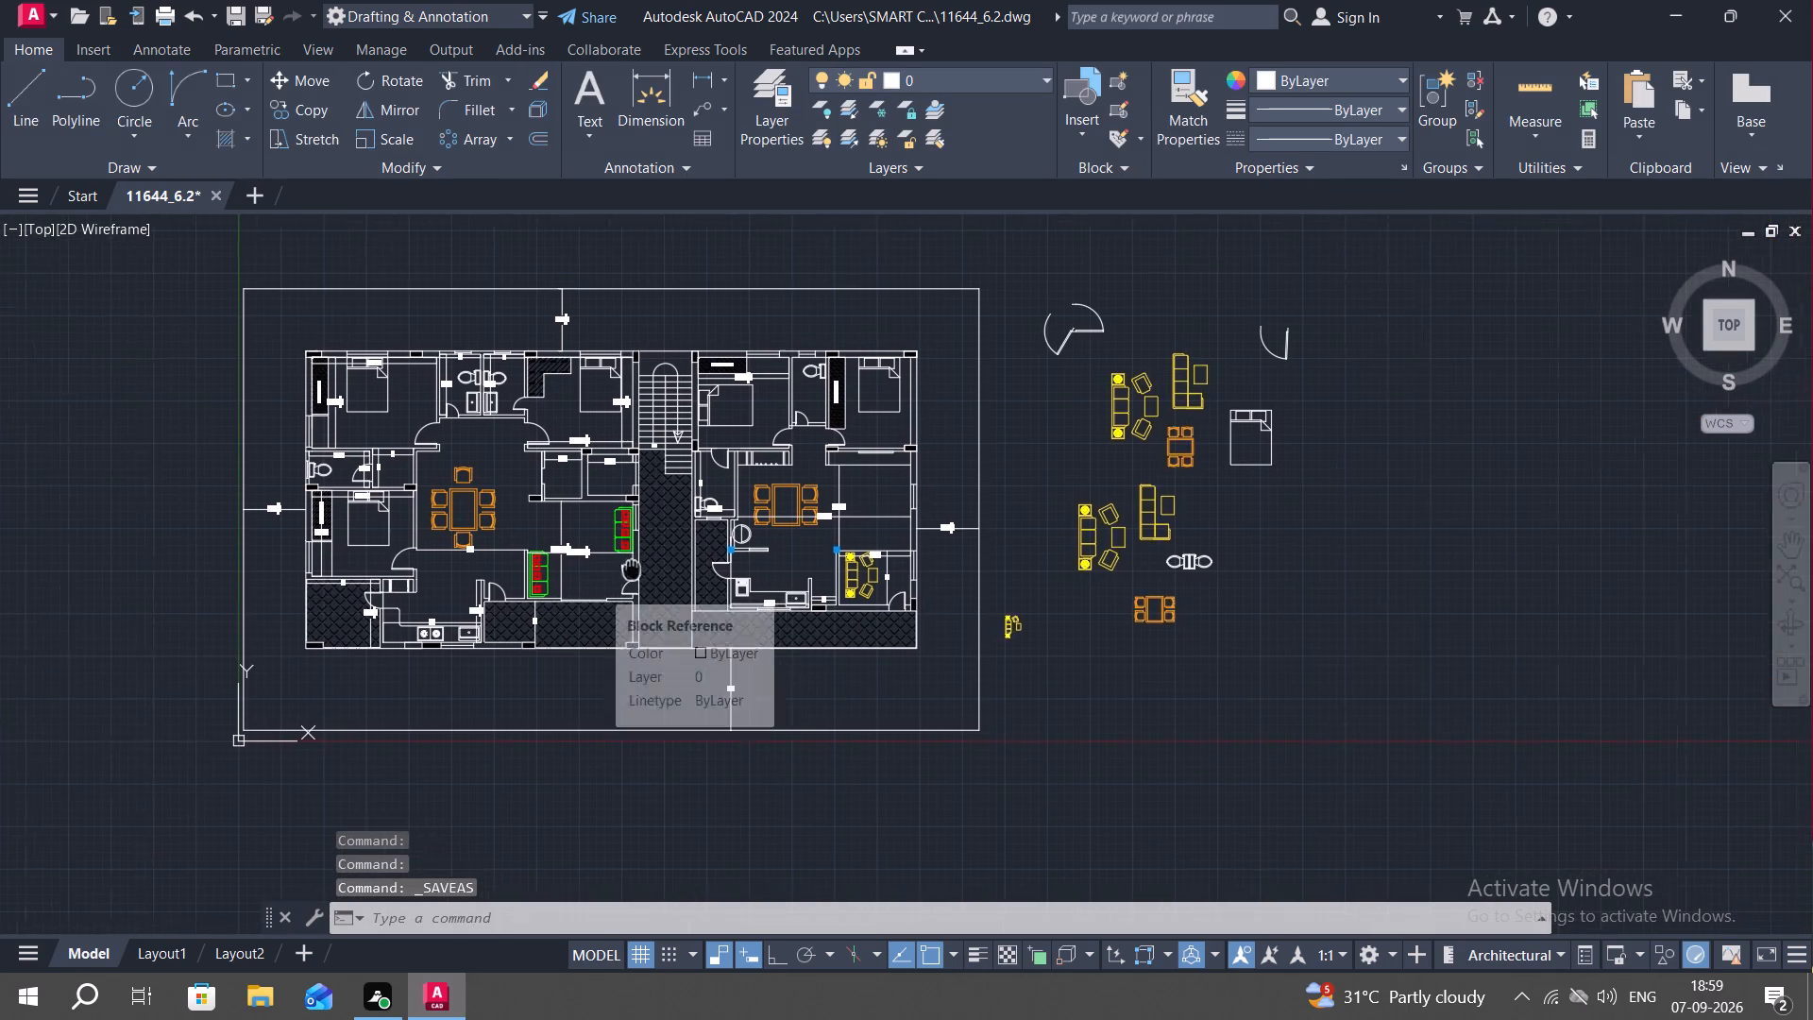
{"action": "middle_click_drag", "start_coordinate": [657, 567], "coordinate": [695, 570]}
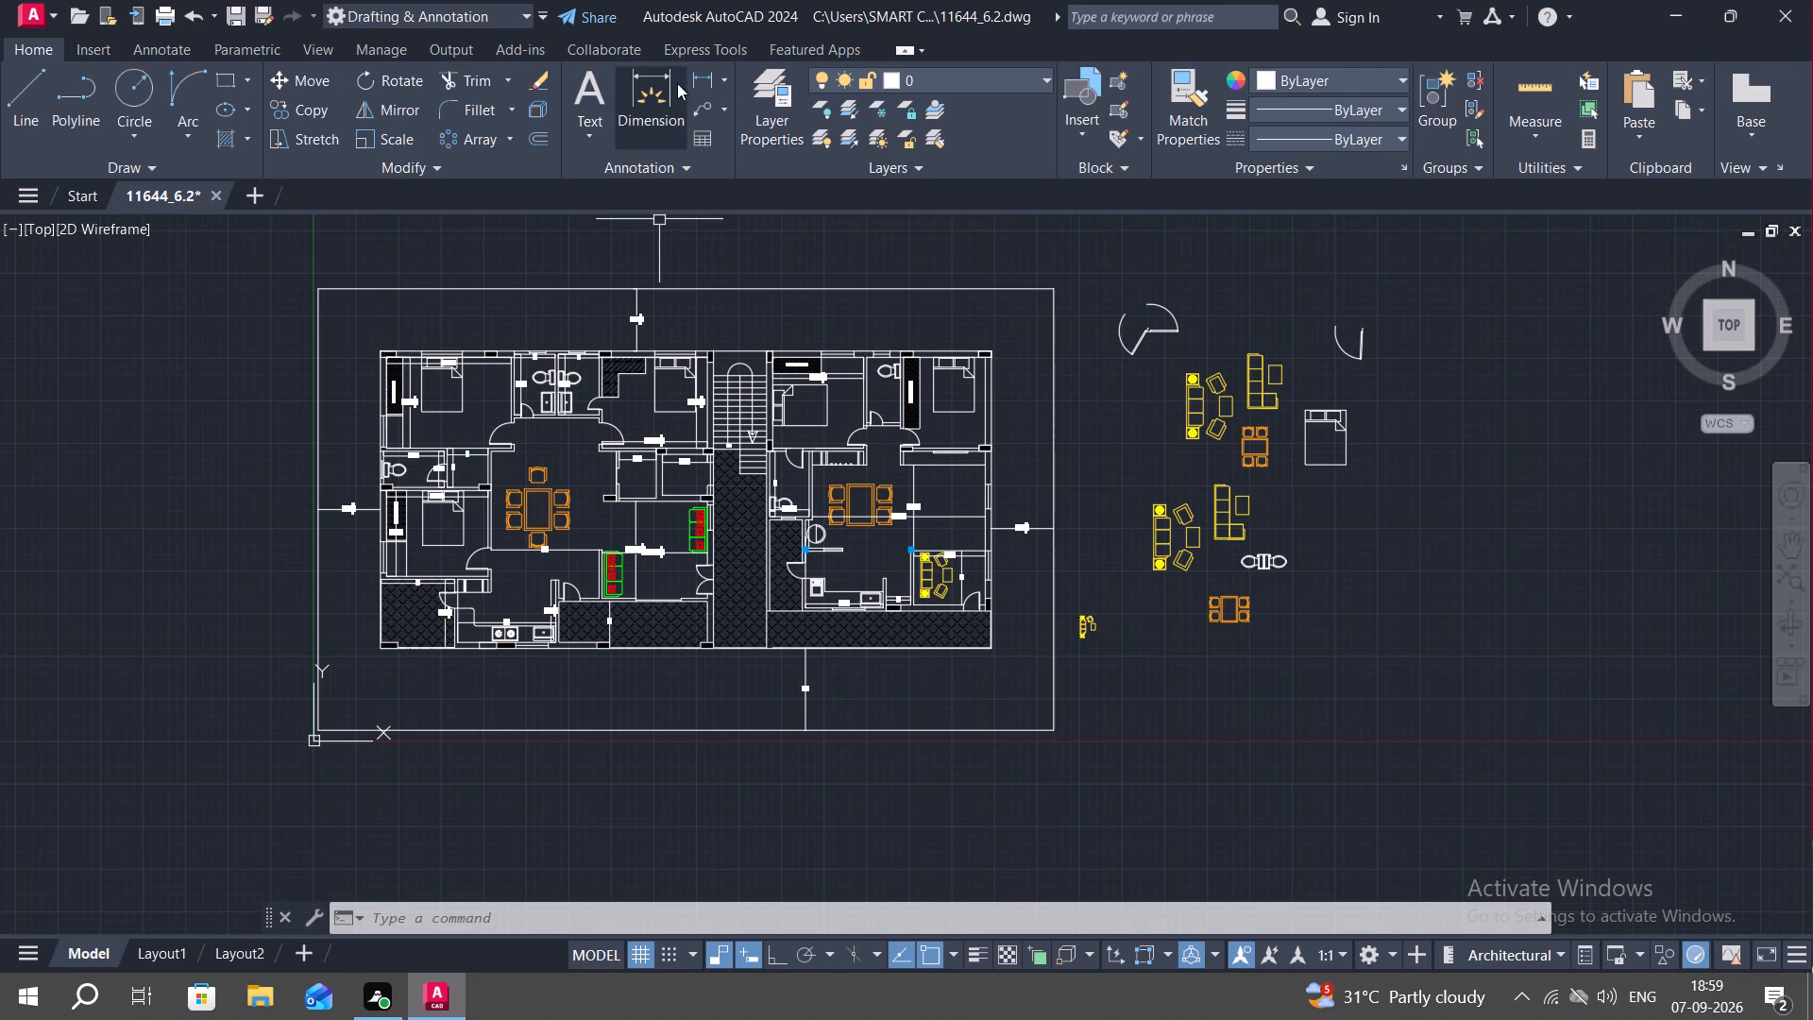
{"action": "left_click", "coordinate": [714, 72]}
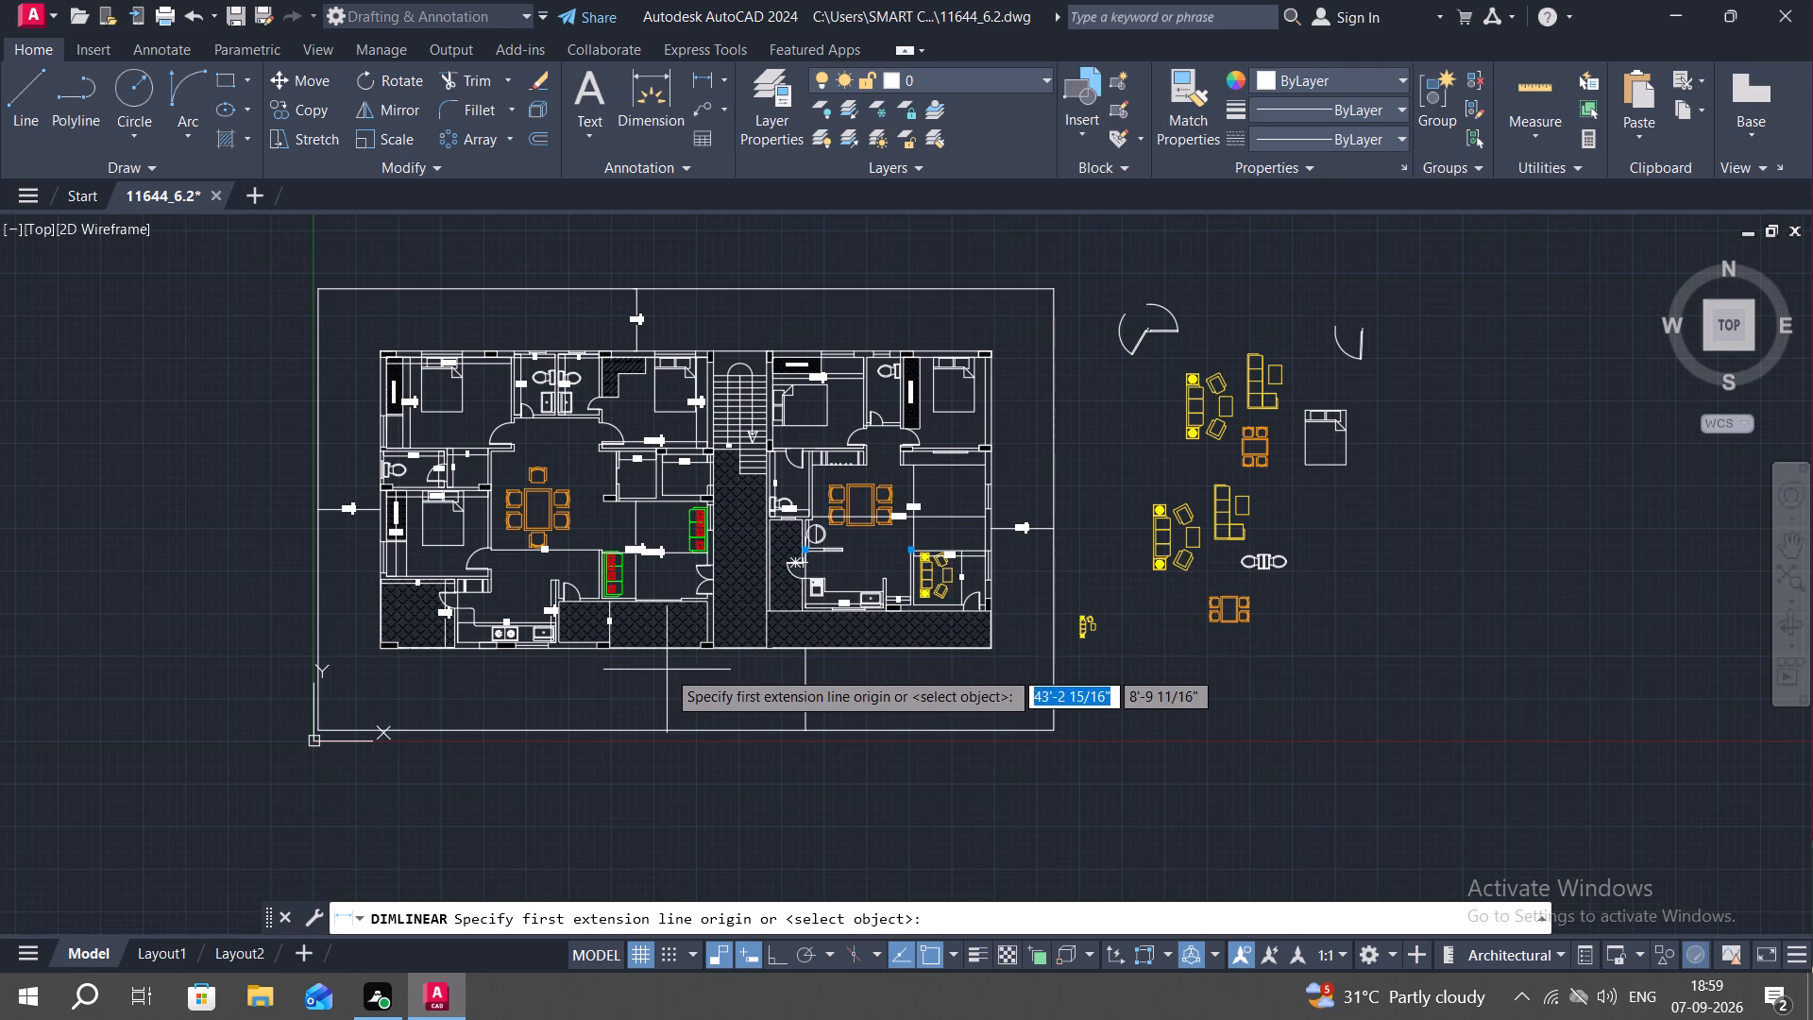
{"action": "scroll", "coordinate": [702, 653], "scroll_direction": "up", "scroll_amount": 3}
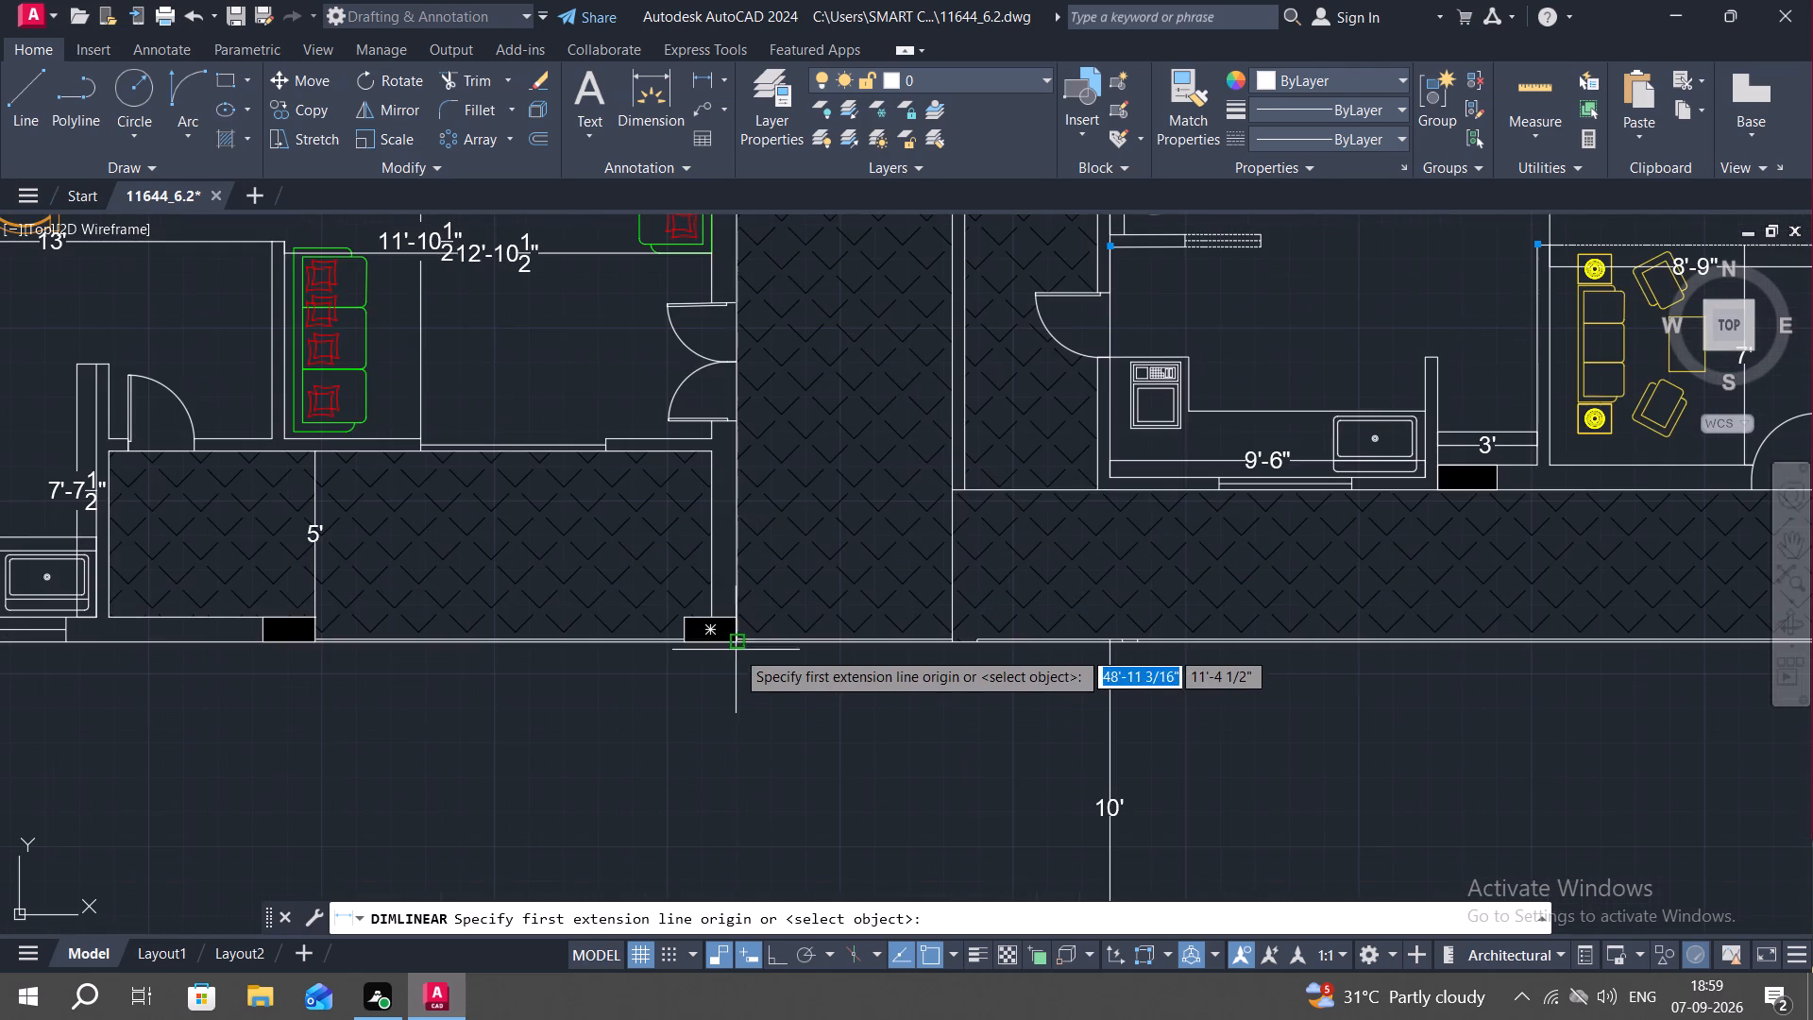
{"action": "left_click", "coordinate": [733, 642]}
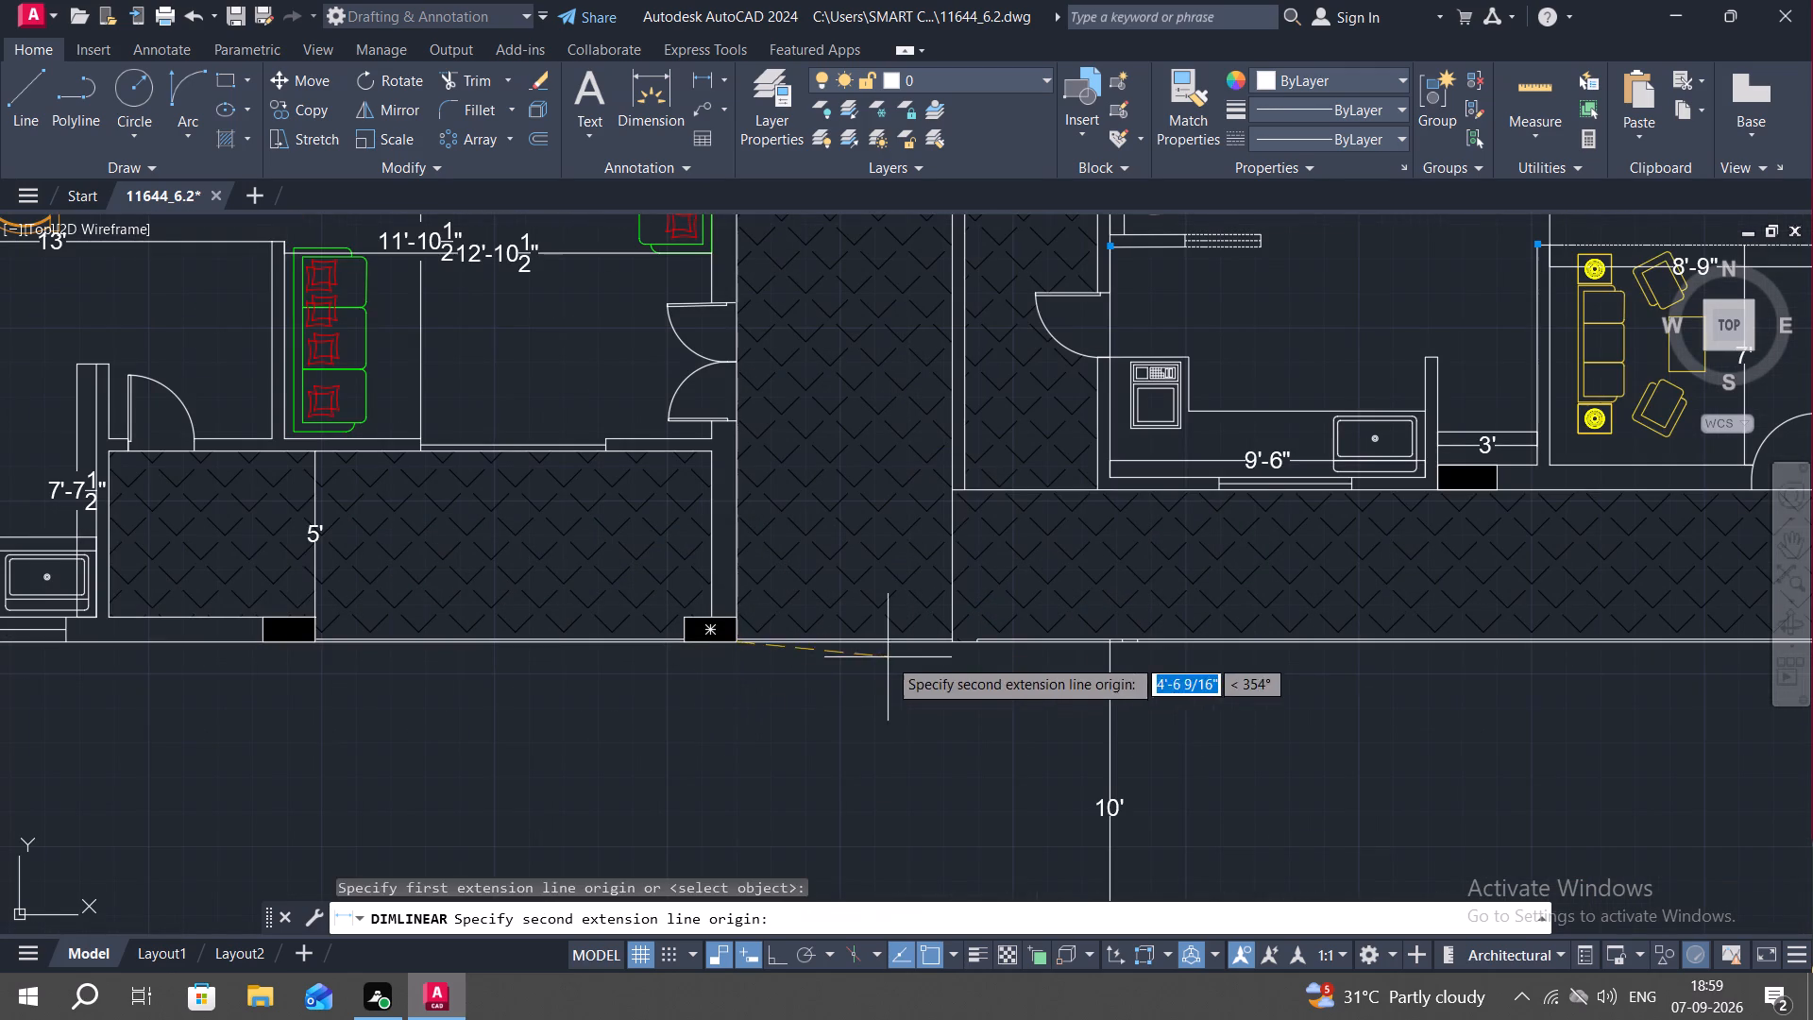
{"action": "left_click", "coordinate": [947, 642]}
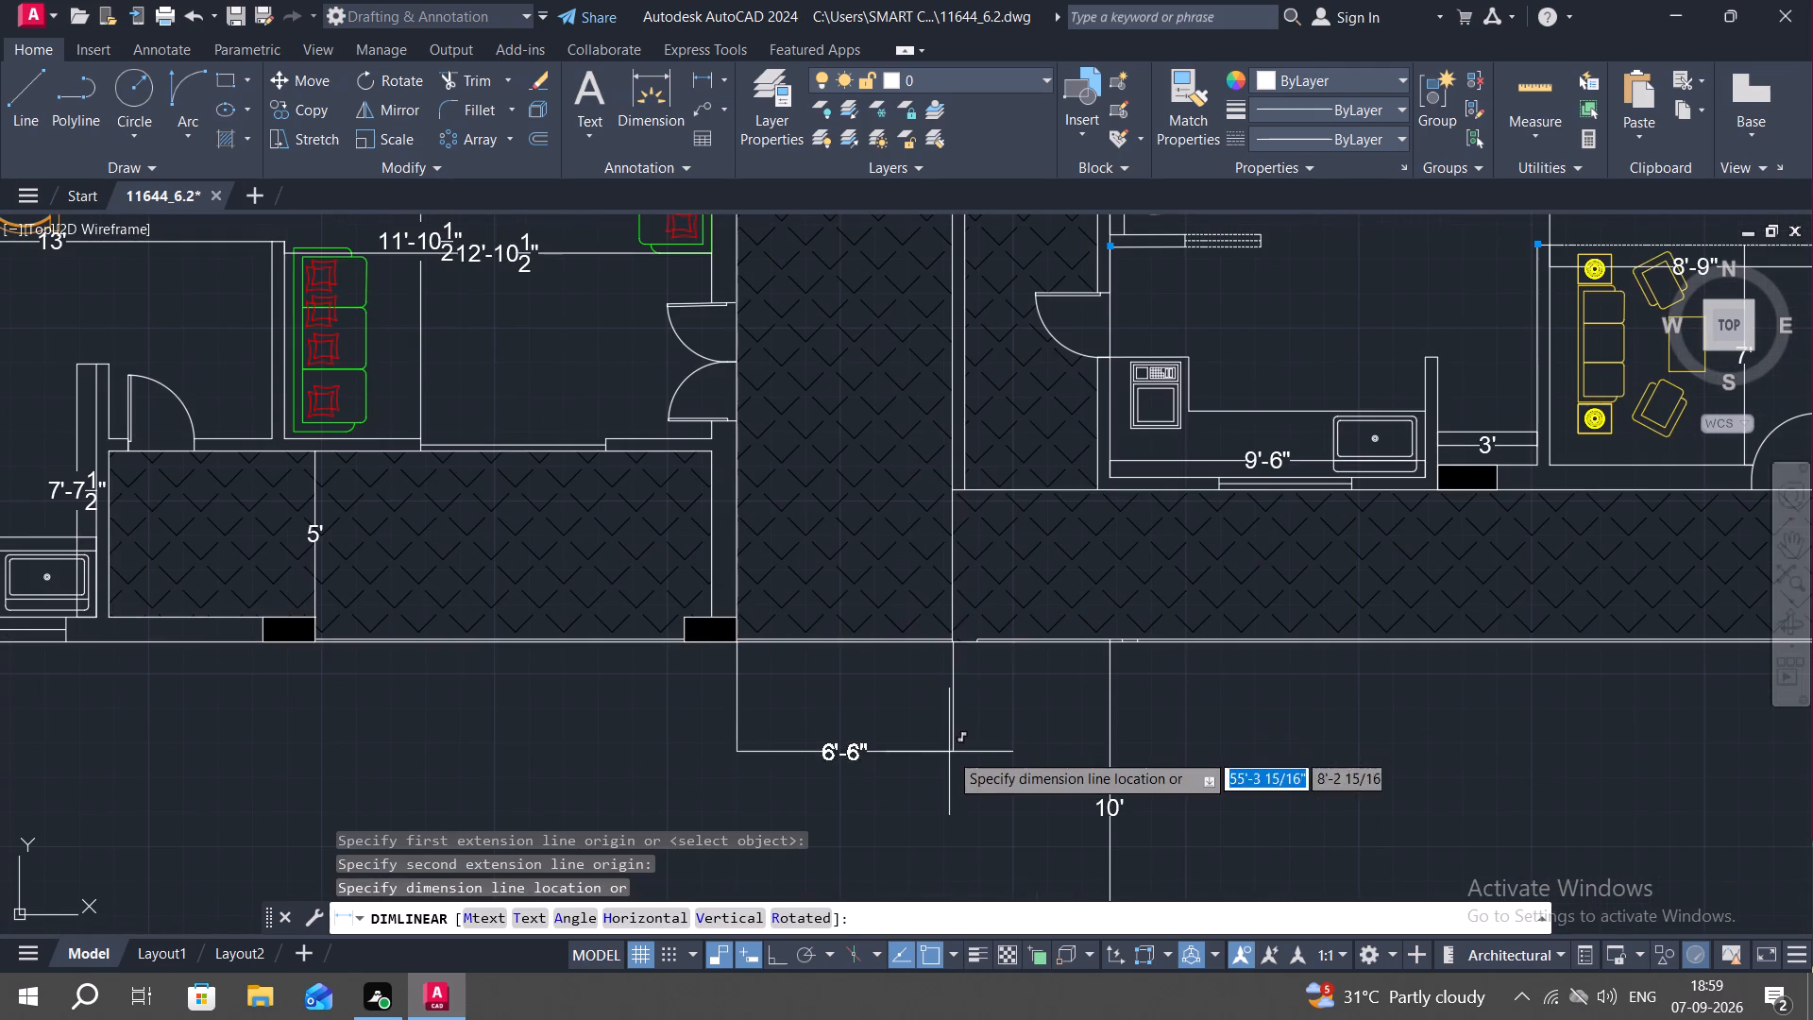
{"action": "left_click", "coordinate": [946, 780]}
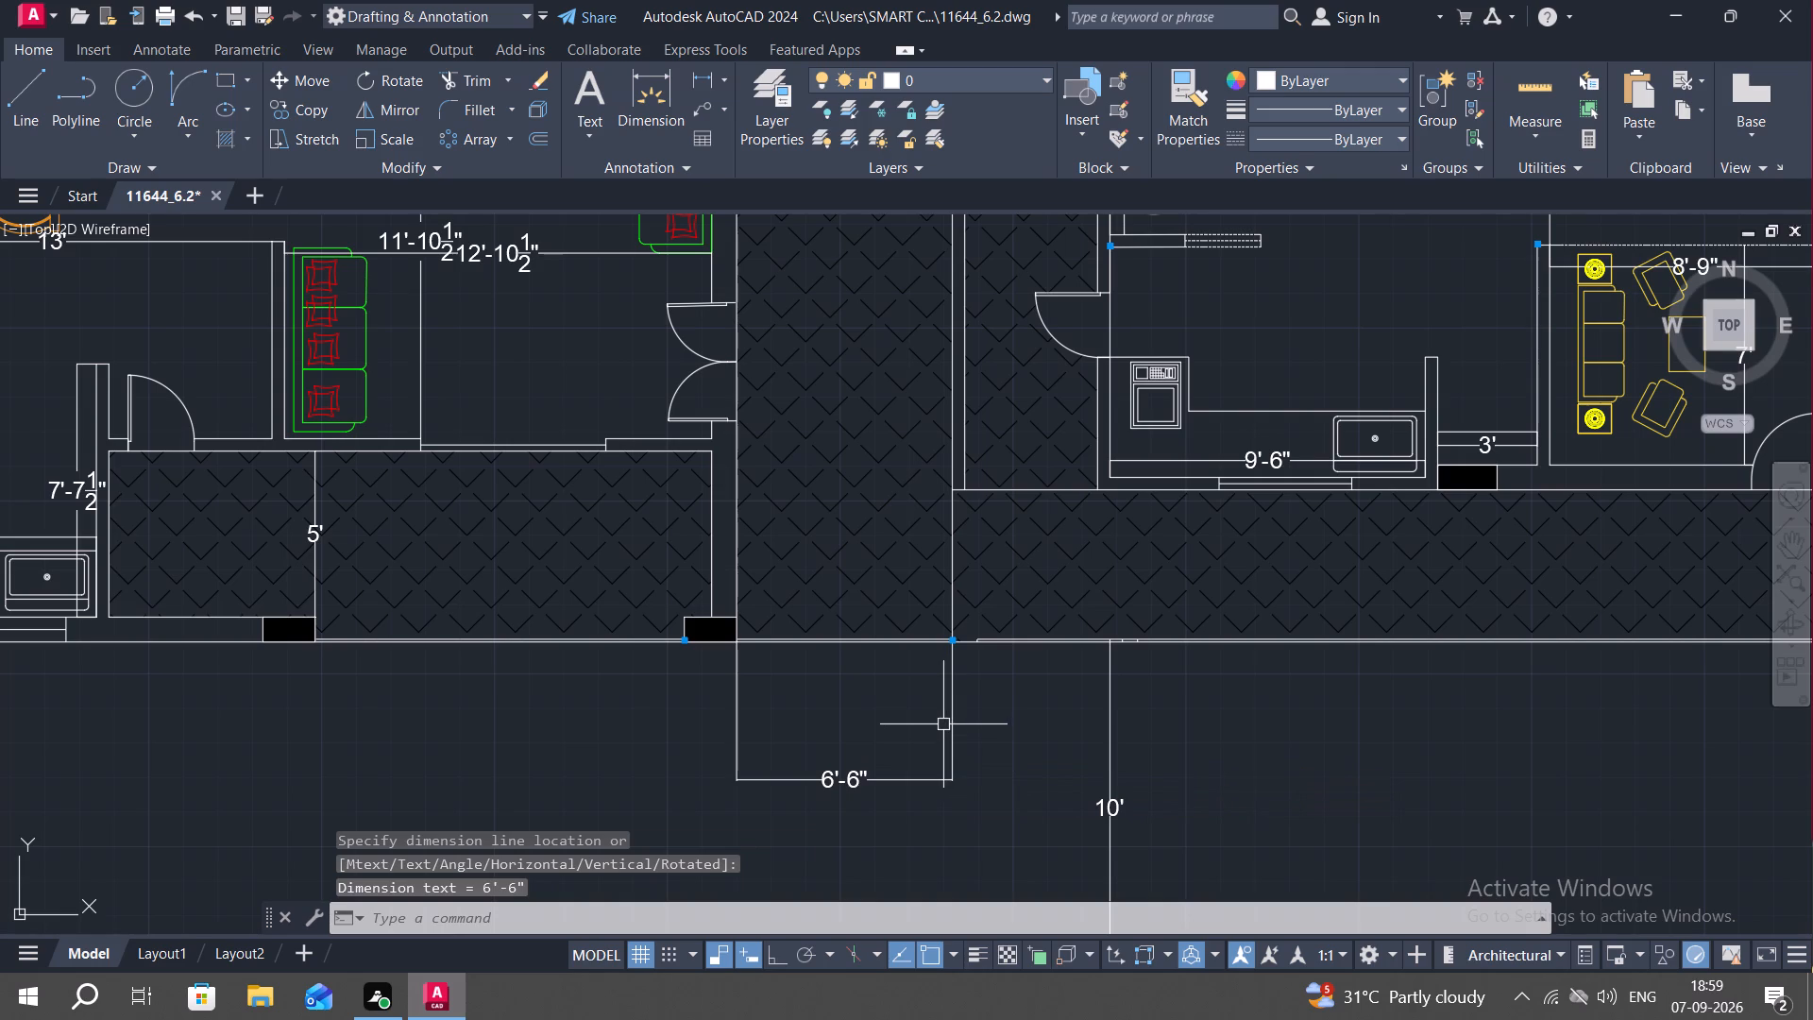
Dimension the right unit's bottom outer edge from the passage corner to the plan's far right corner, level with the passage dimension.
{"action": "key", "text": "space"}
{"action": "left_click_drag", "start_coordinate": [951, 640], "coordinate": [949, 650]}
{"action": "middle_click_drag", "start_coordinate": [1174, 661], "coordinate": [603, 617]}
{"action": "scroll", "coordinate": [561, 607], "scroll_direction": "down", "scroll_amount": 2}
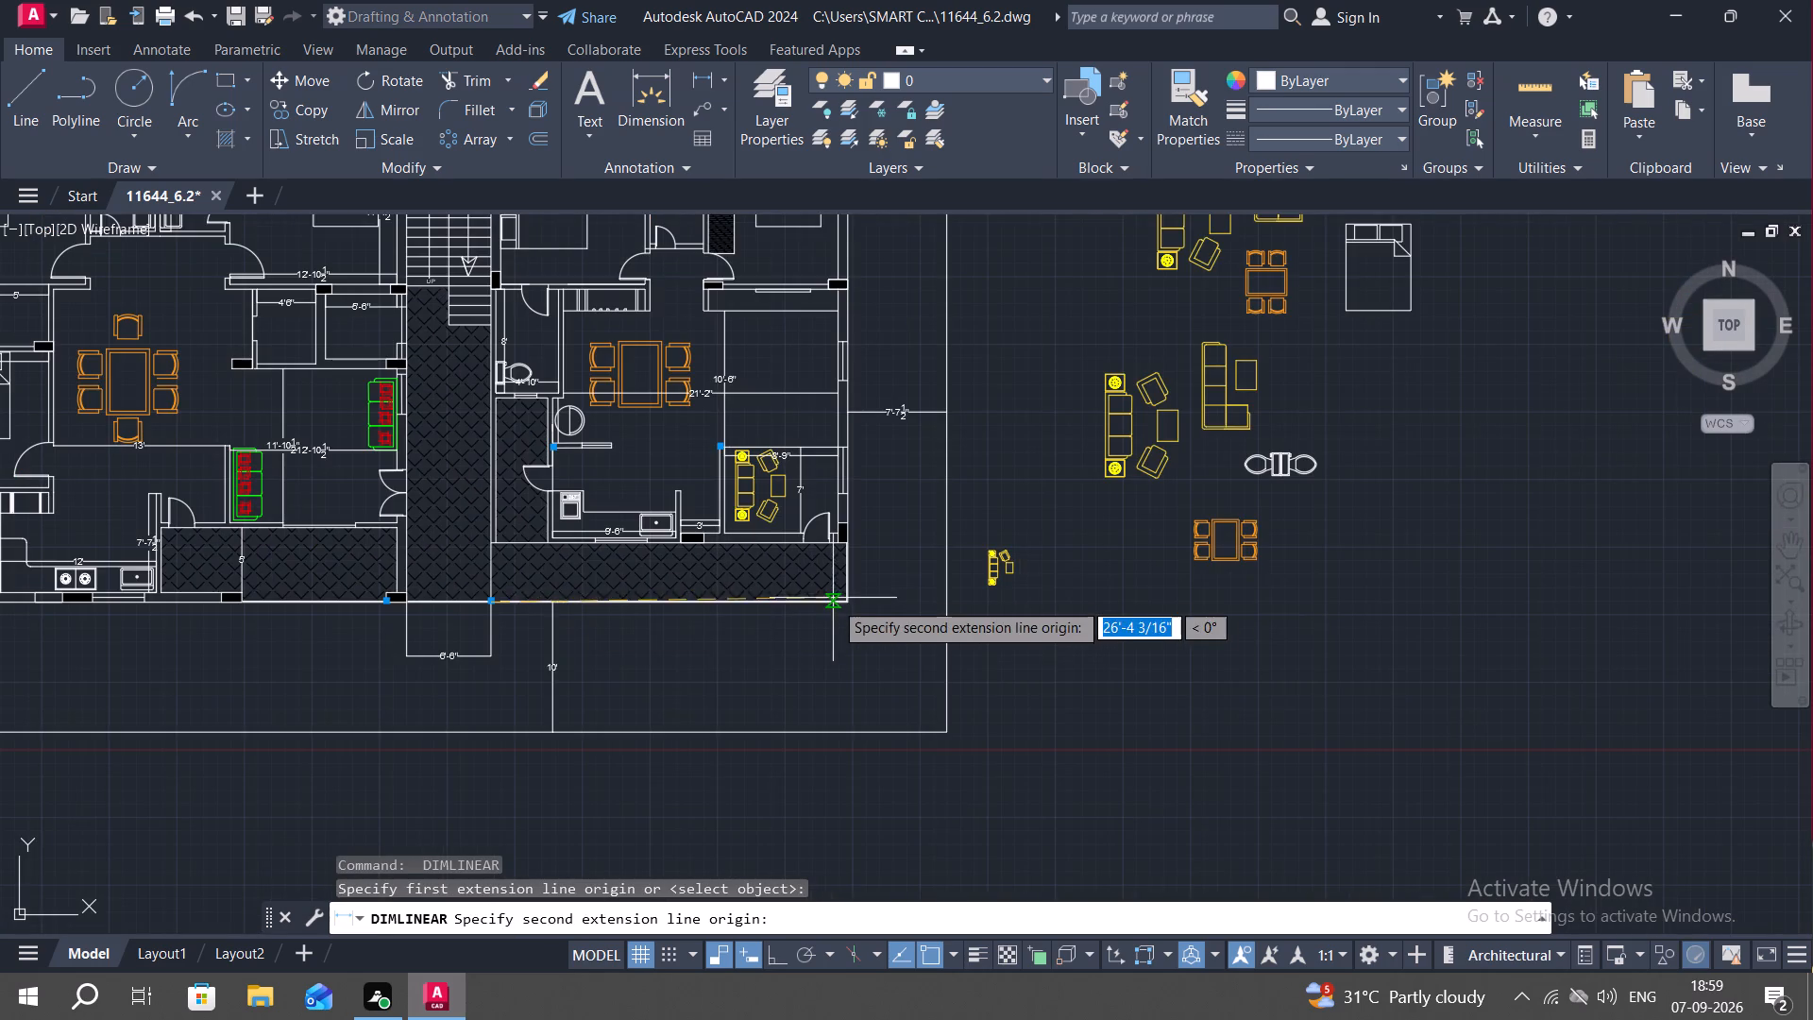
{"action": "scroll", "coordinate": [845, 606], "scroll_direction": "up", "scroll_amount": 5}
{"action": "left_click", "coordinate": [826, 582]}
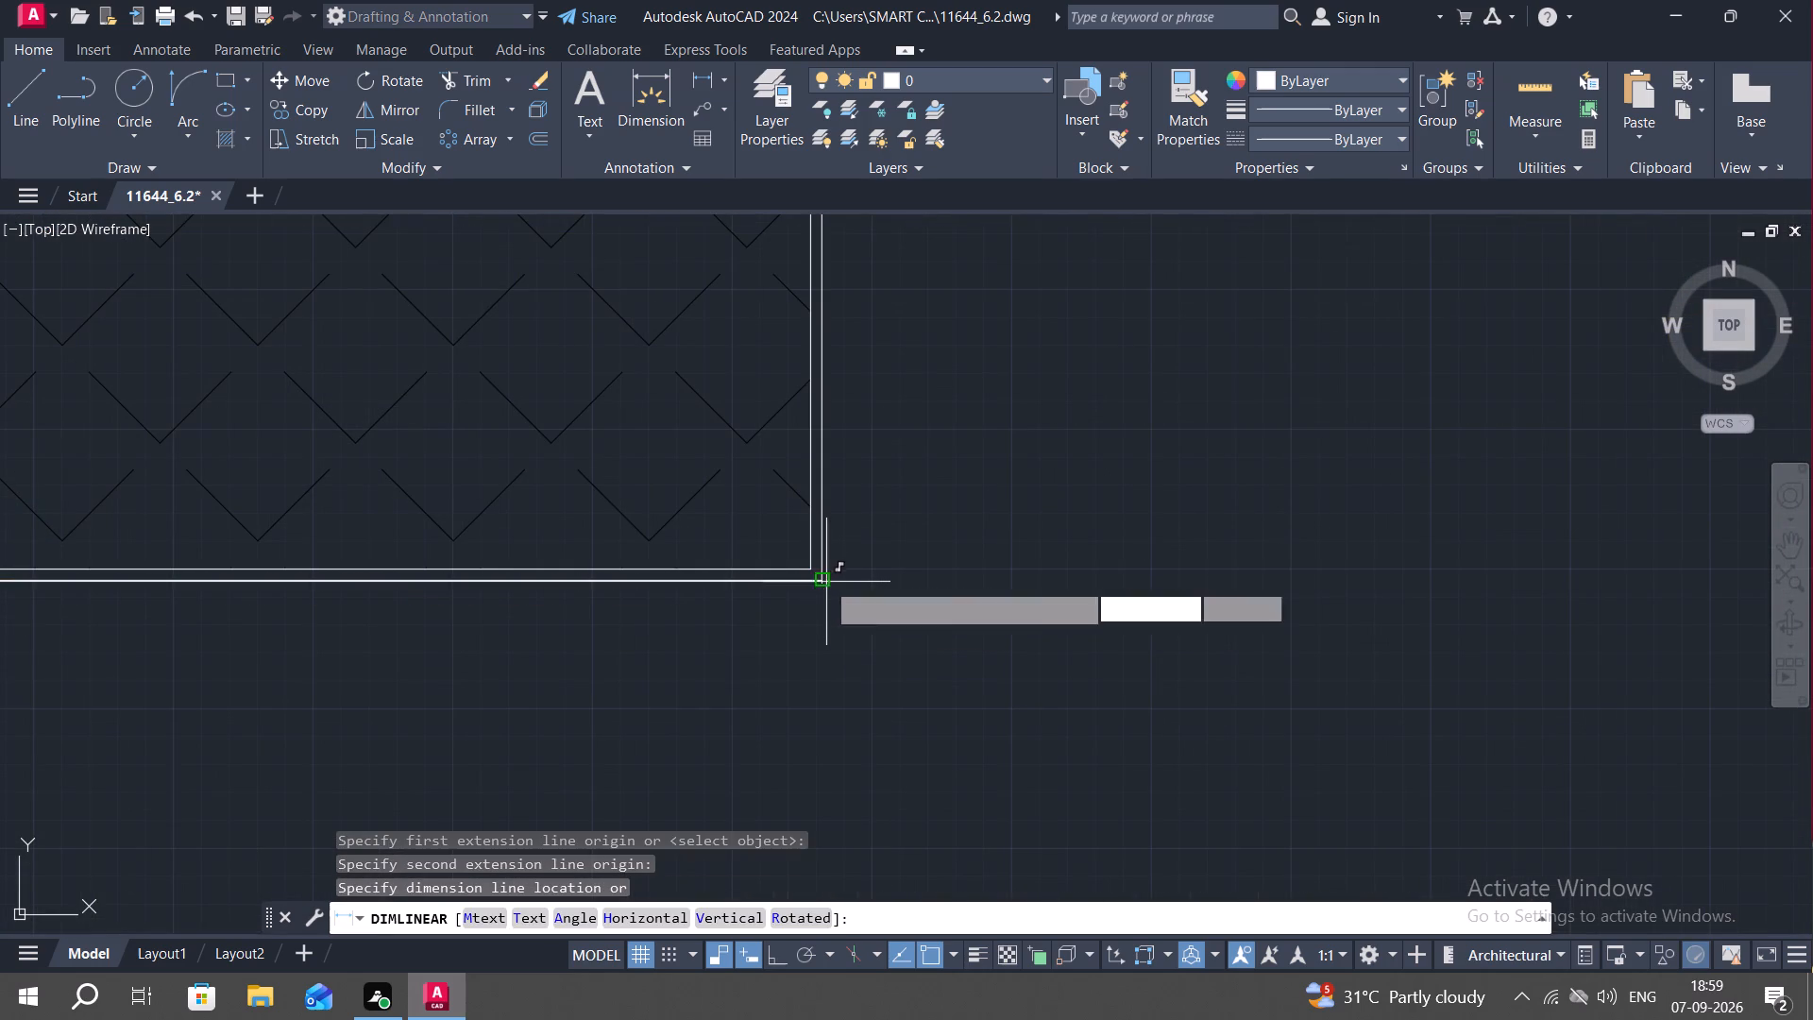
{"action": "middle_click_drag", "start_coordinate": [827, 670], "coordinate": [1184, 470]}
{"action": "scroll", "coordinate": [1440, 515], "scroll_direction": "down", "scroll_amount": 3}
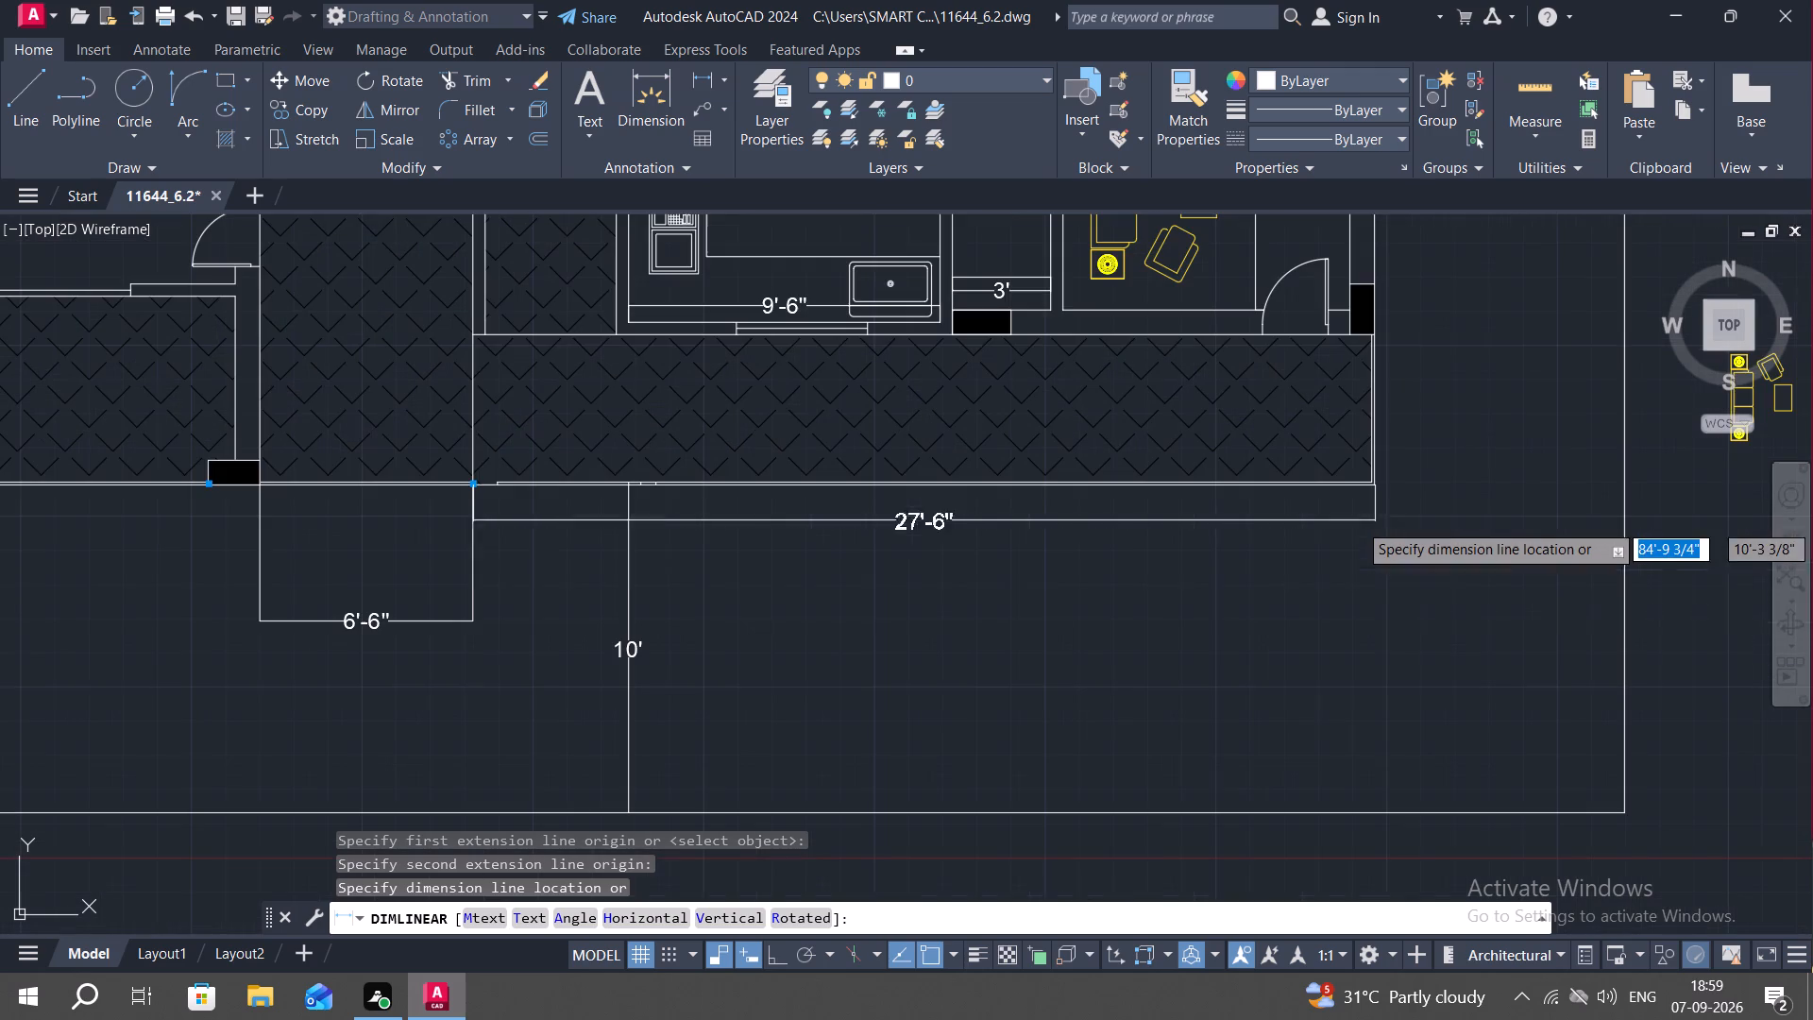
{"action": "left_click", "coordinate": [1411, 624]}
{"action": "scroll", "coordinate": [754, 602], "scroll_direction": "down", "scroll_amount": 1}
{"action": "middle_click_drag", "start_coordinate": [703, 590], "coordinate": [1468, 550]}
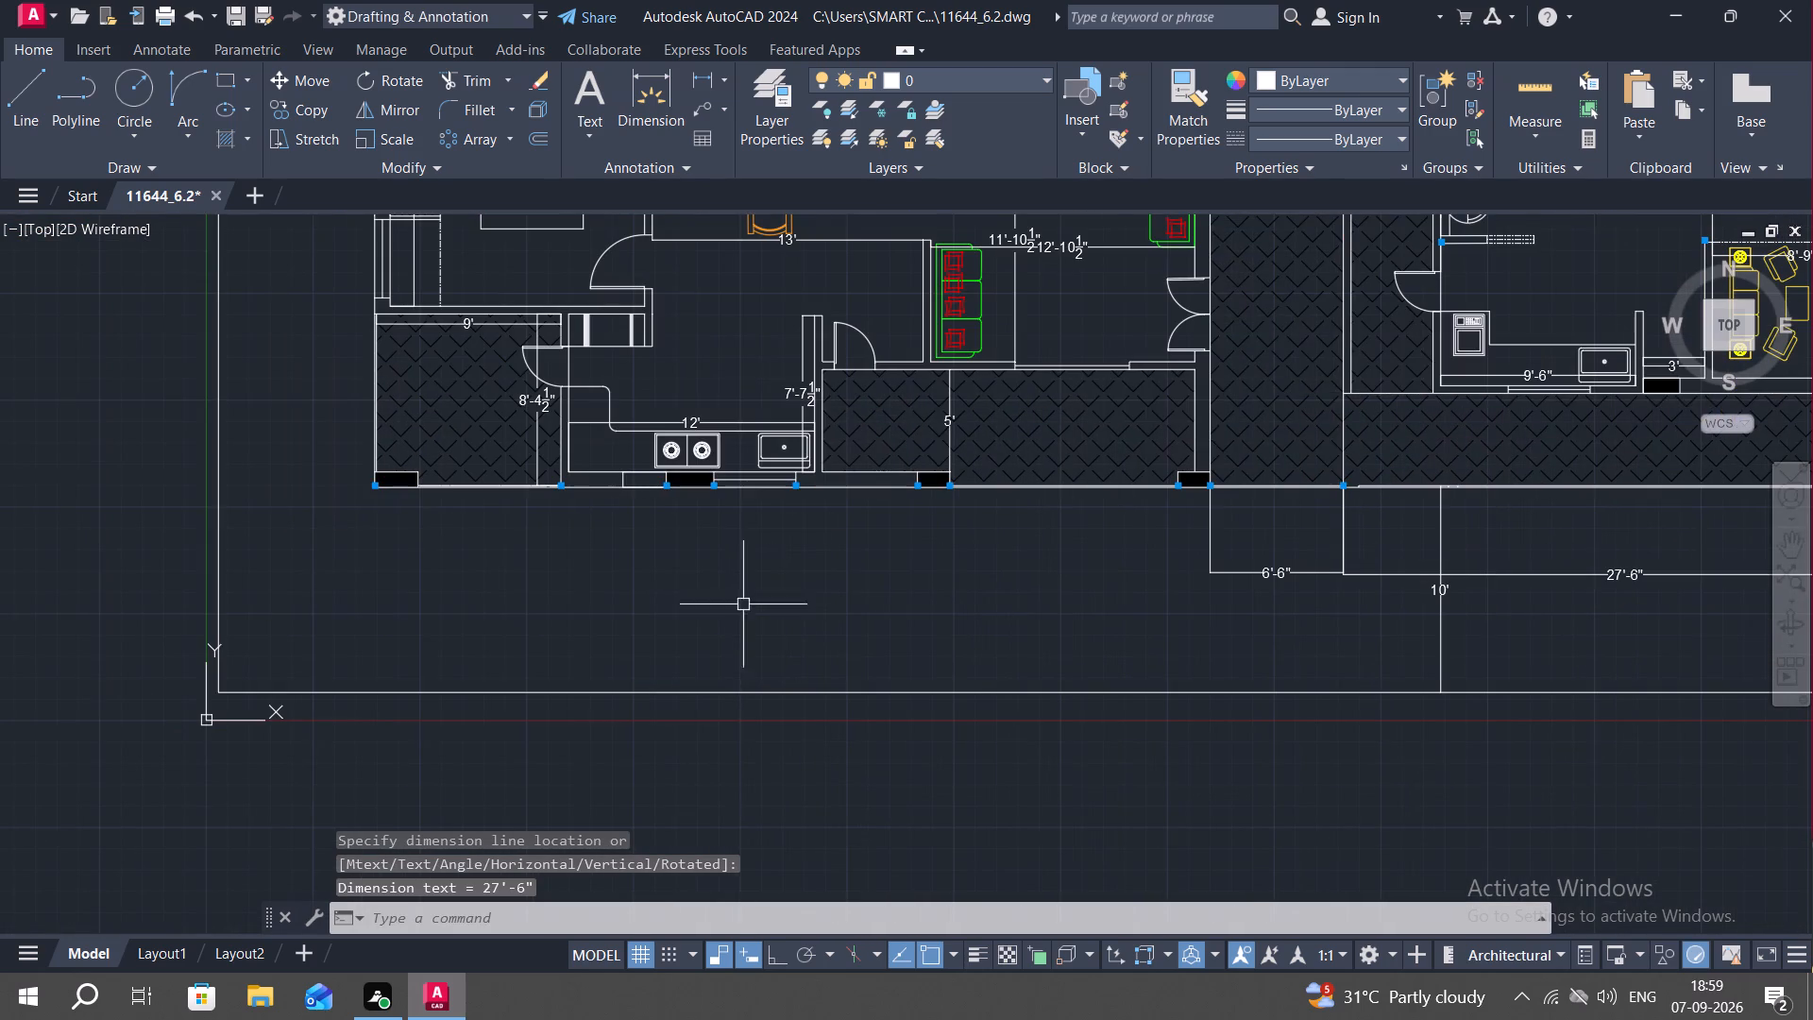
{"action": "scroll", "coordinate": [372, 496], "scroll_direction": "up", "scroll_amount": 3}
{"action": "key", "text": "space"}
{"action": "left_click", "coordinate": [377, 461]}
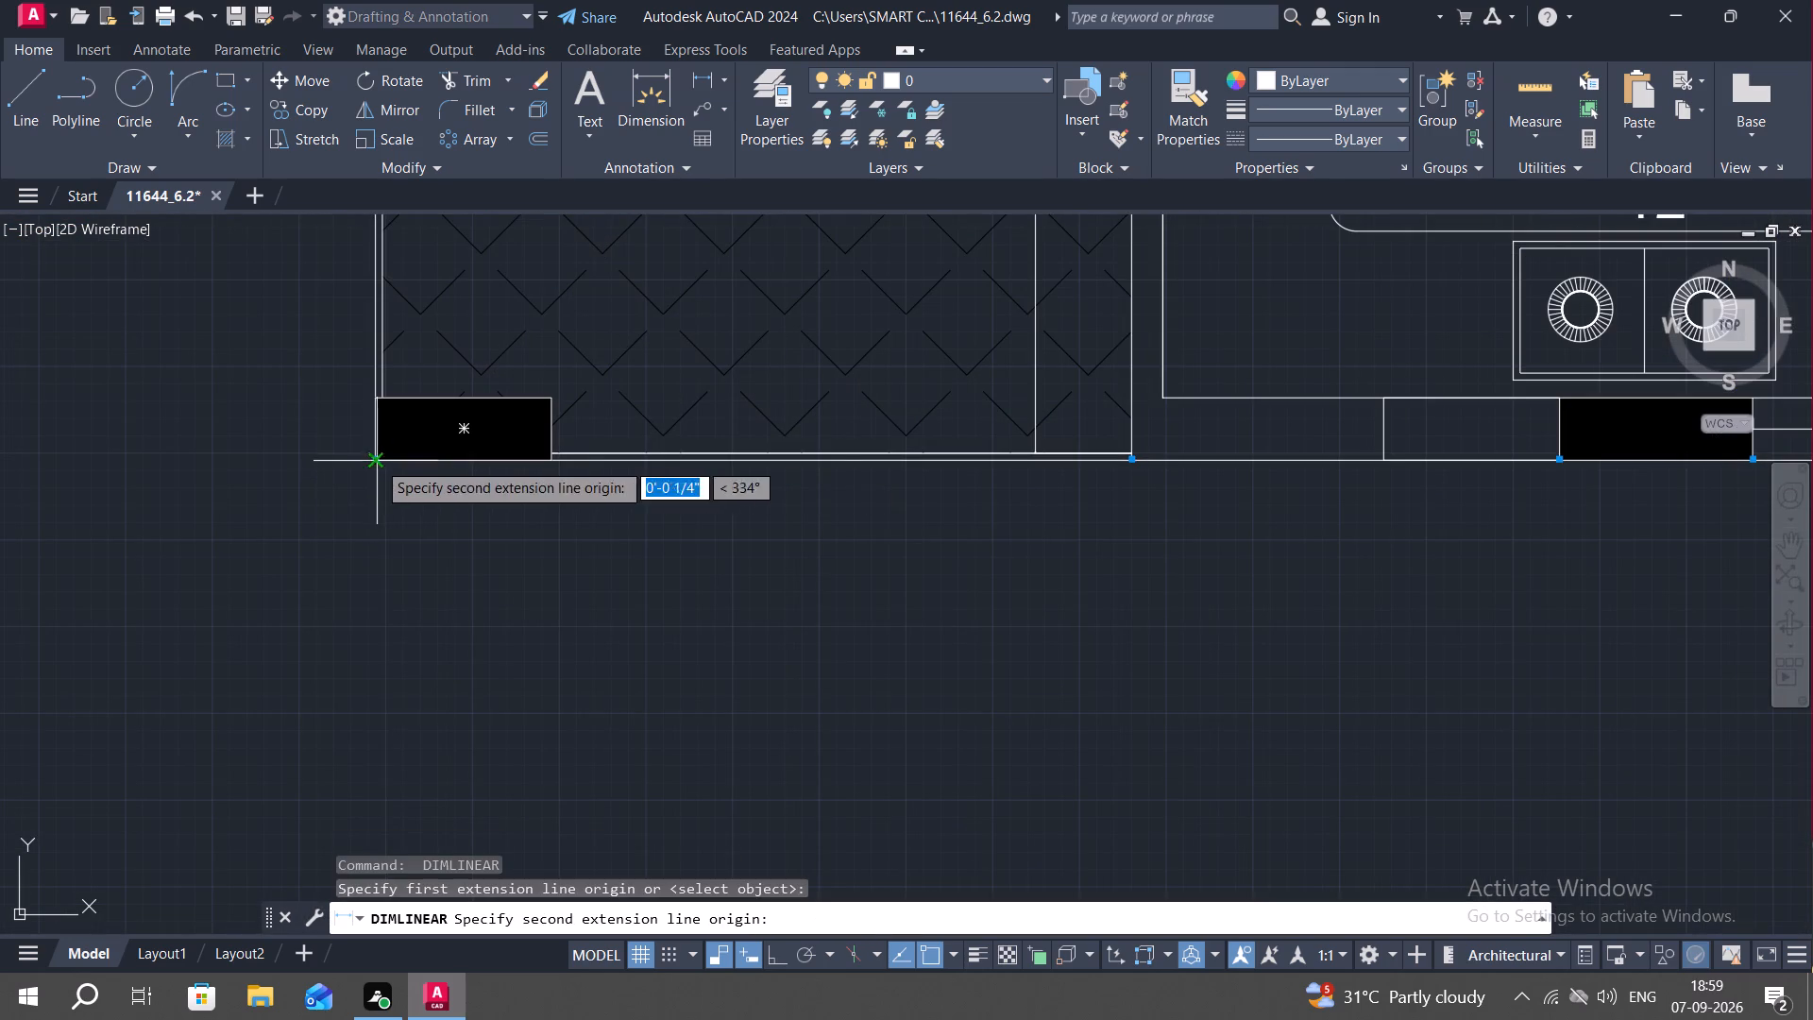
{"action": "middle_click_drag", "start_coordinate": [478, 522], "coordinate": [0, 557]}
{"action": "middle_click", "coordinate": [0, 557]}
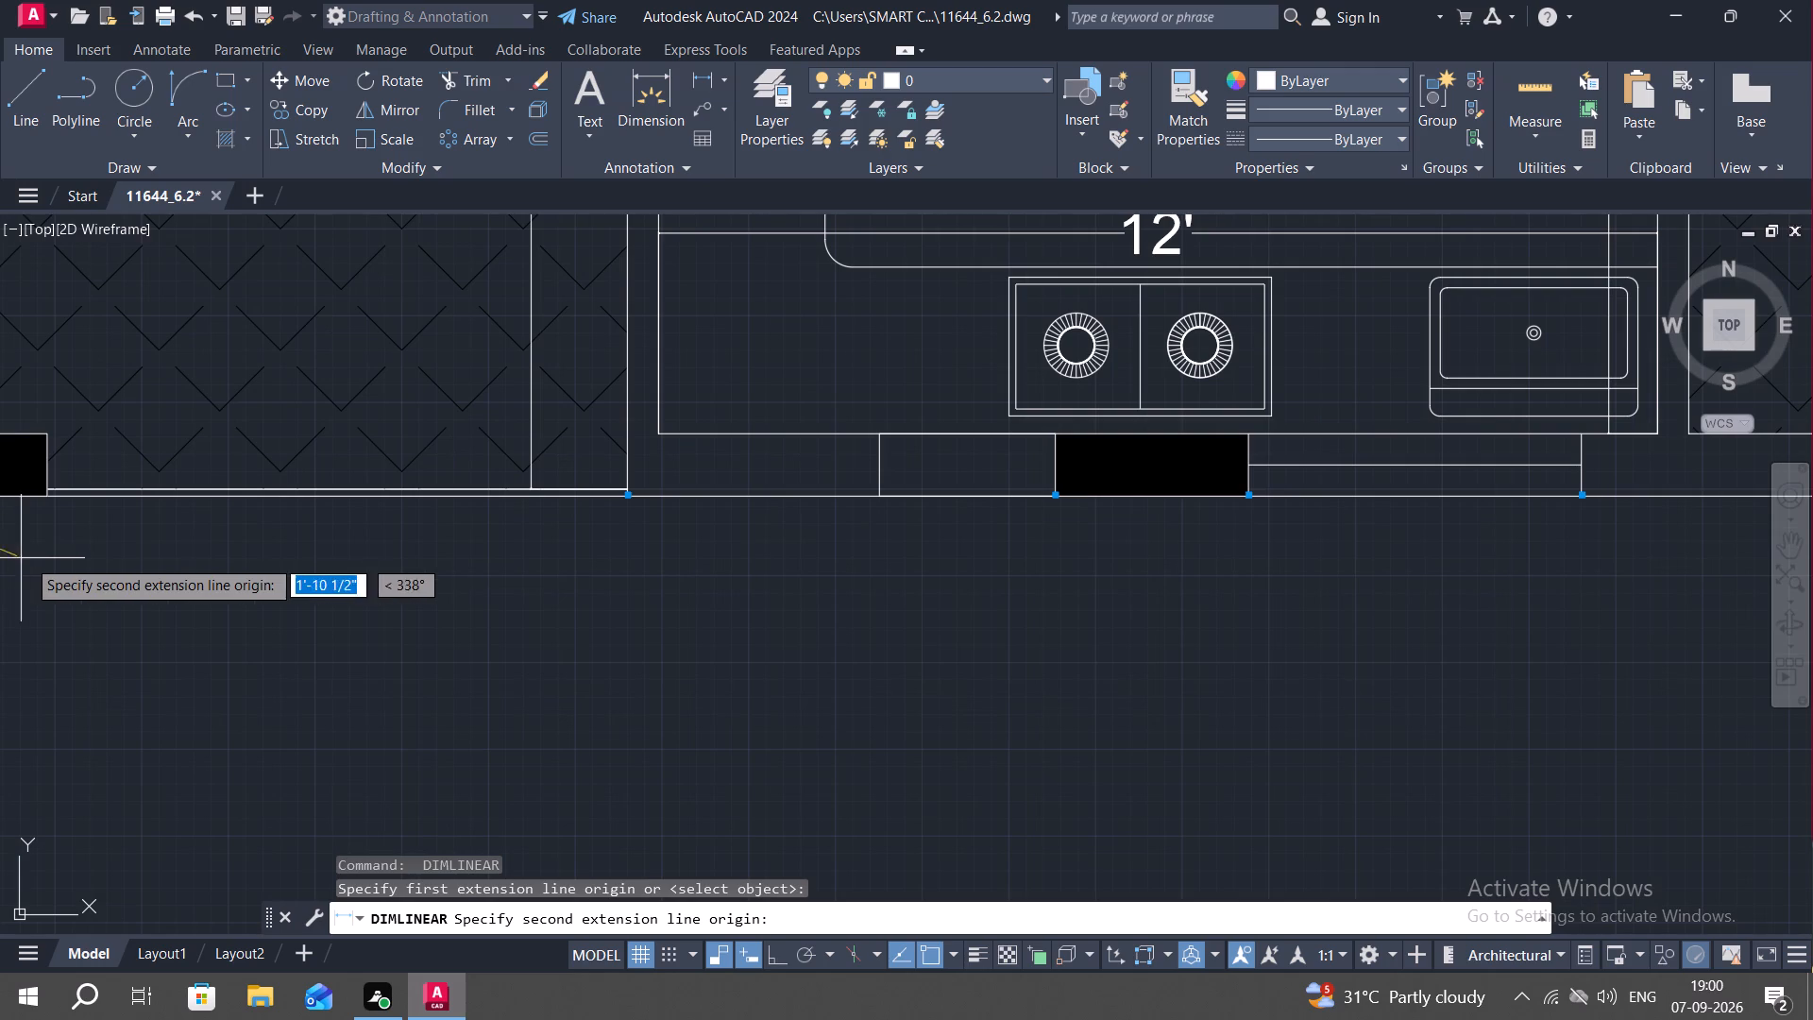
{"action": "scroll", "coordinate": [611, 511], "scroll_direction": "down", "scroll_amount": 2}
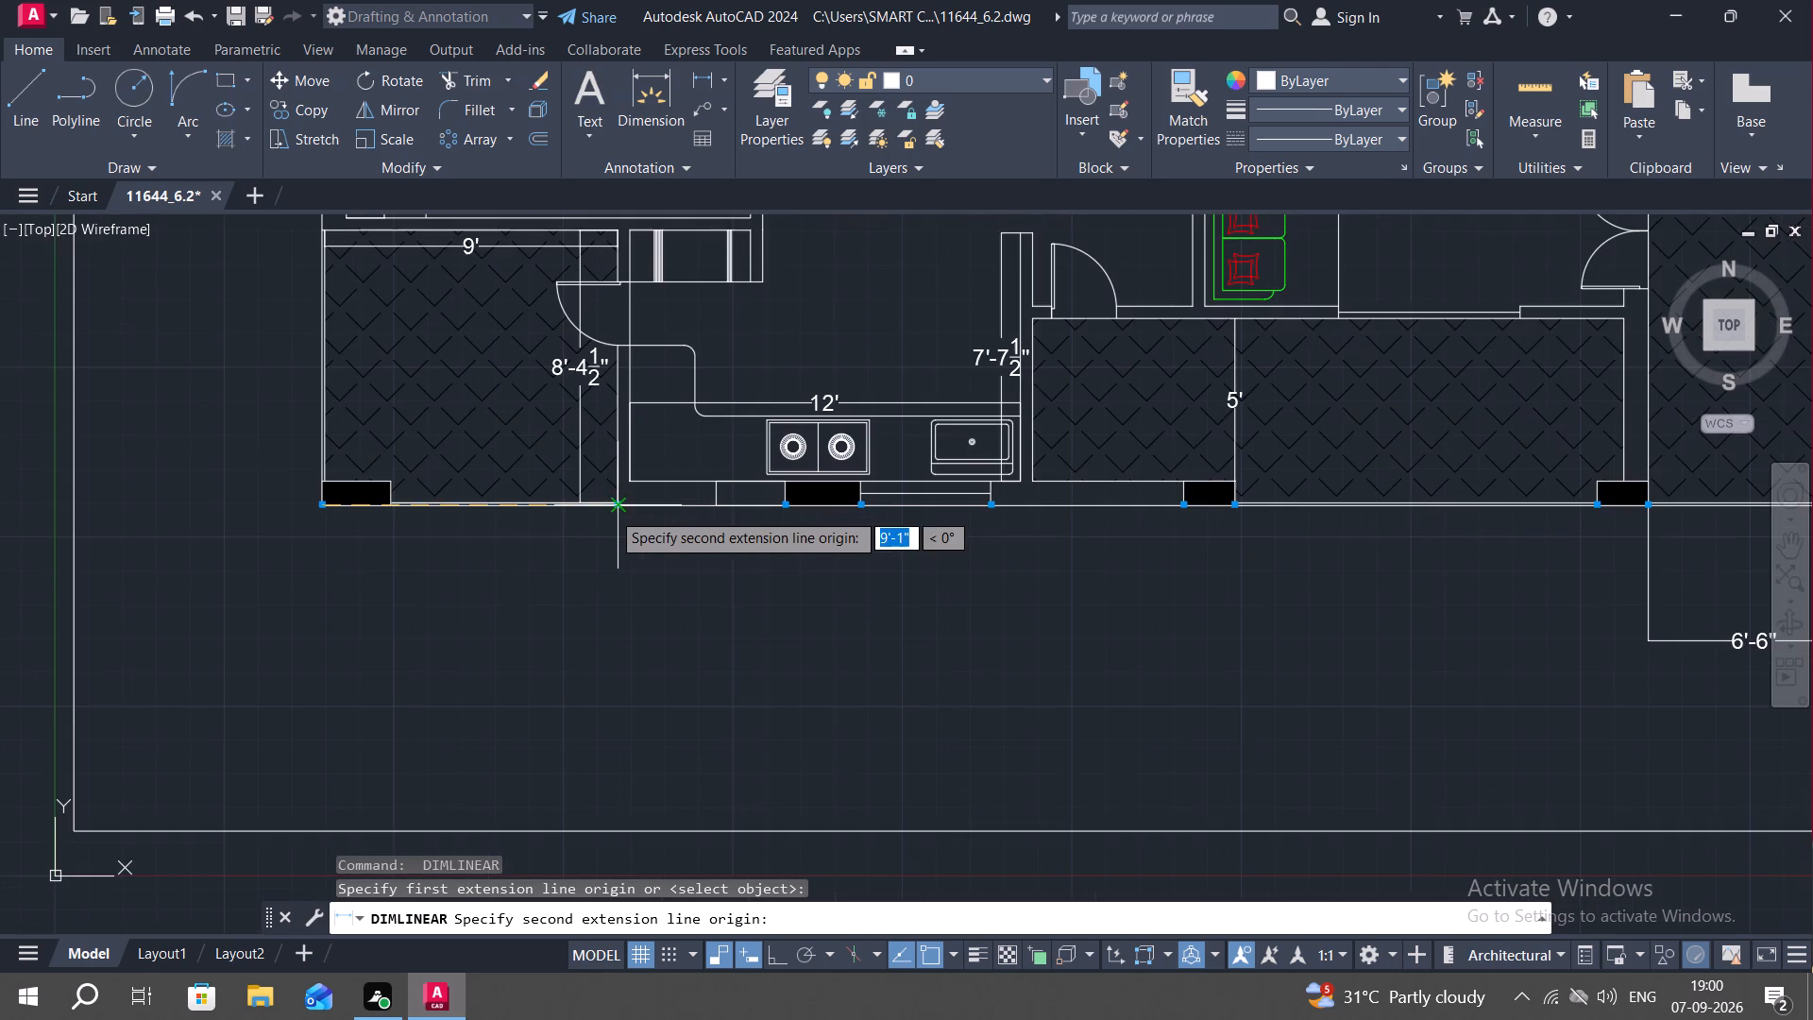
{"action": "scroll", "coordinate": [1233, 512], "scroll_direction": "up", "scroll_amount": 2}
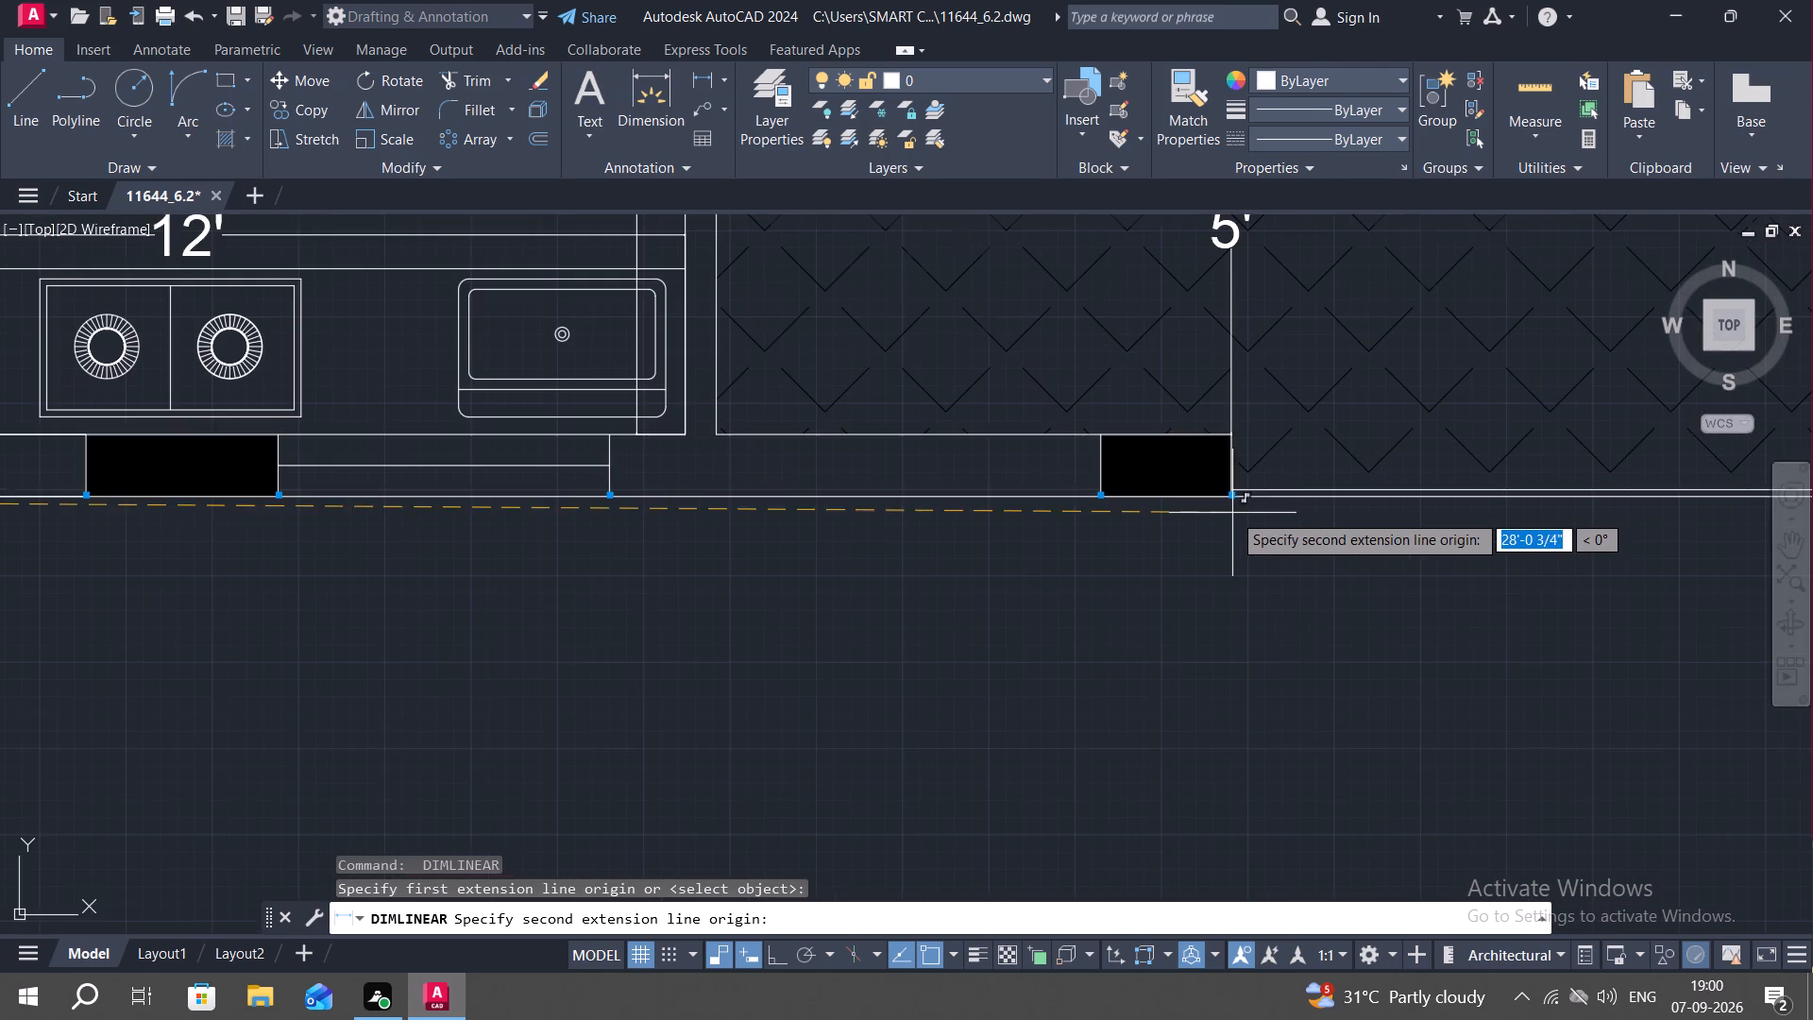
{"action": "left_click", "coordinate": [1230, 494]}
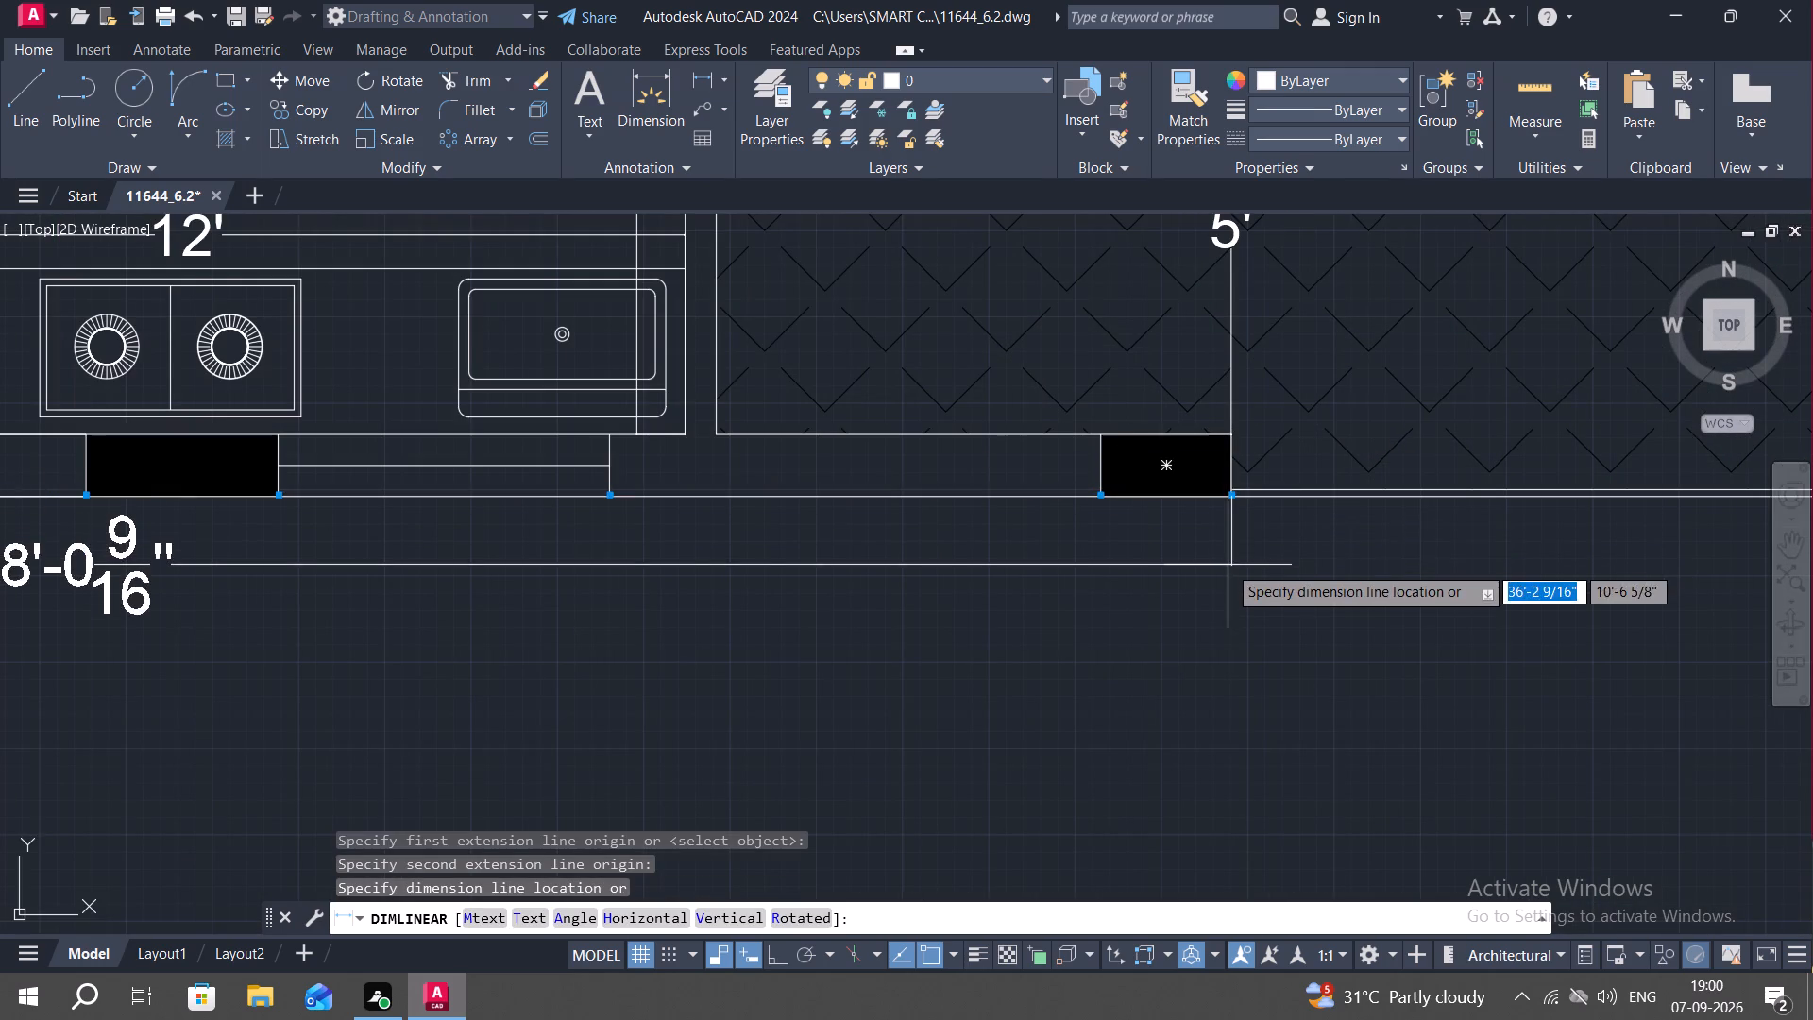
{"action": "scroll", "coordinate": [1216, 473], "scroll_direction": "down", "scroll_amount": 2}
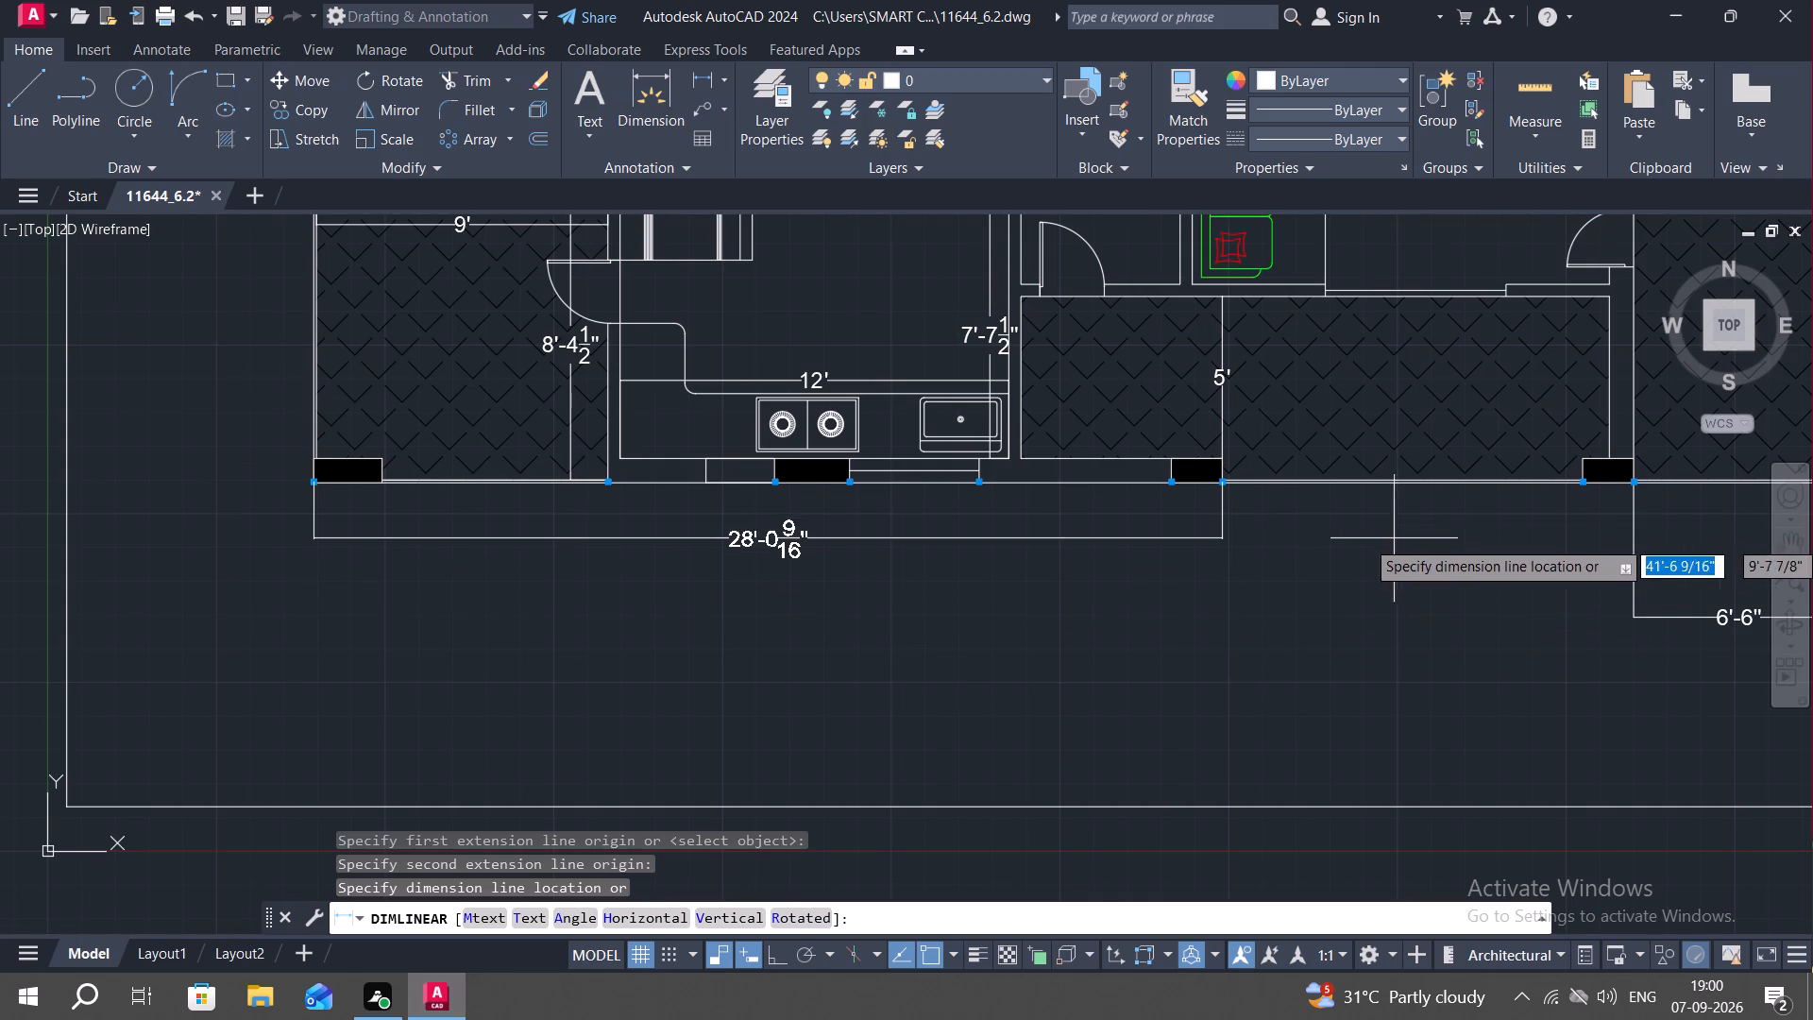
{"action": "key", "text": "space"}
Dimension the left unit's full bottom outer edge from the passage column to the far left corner, in line with the passage dimension.
{"action": "key", "text": "space"}
{"action": "left_click", "coordinate": [1631, 480]}
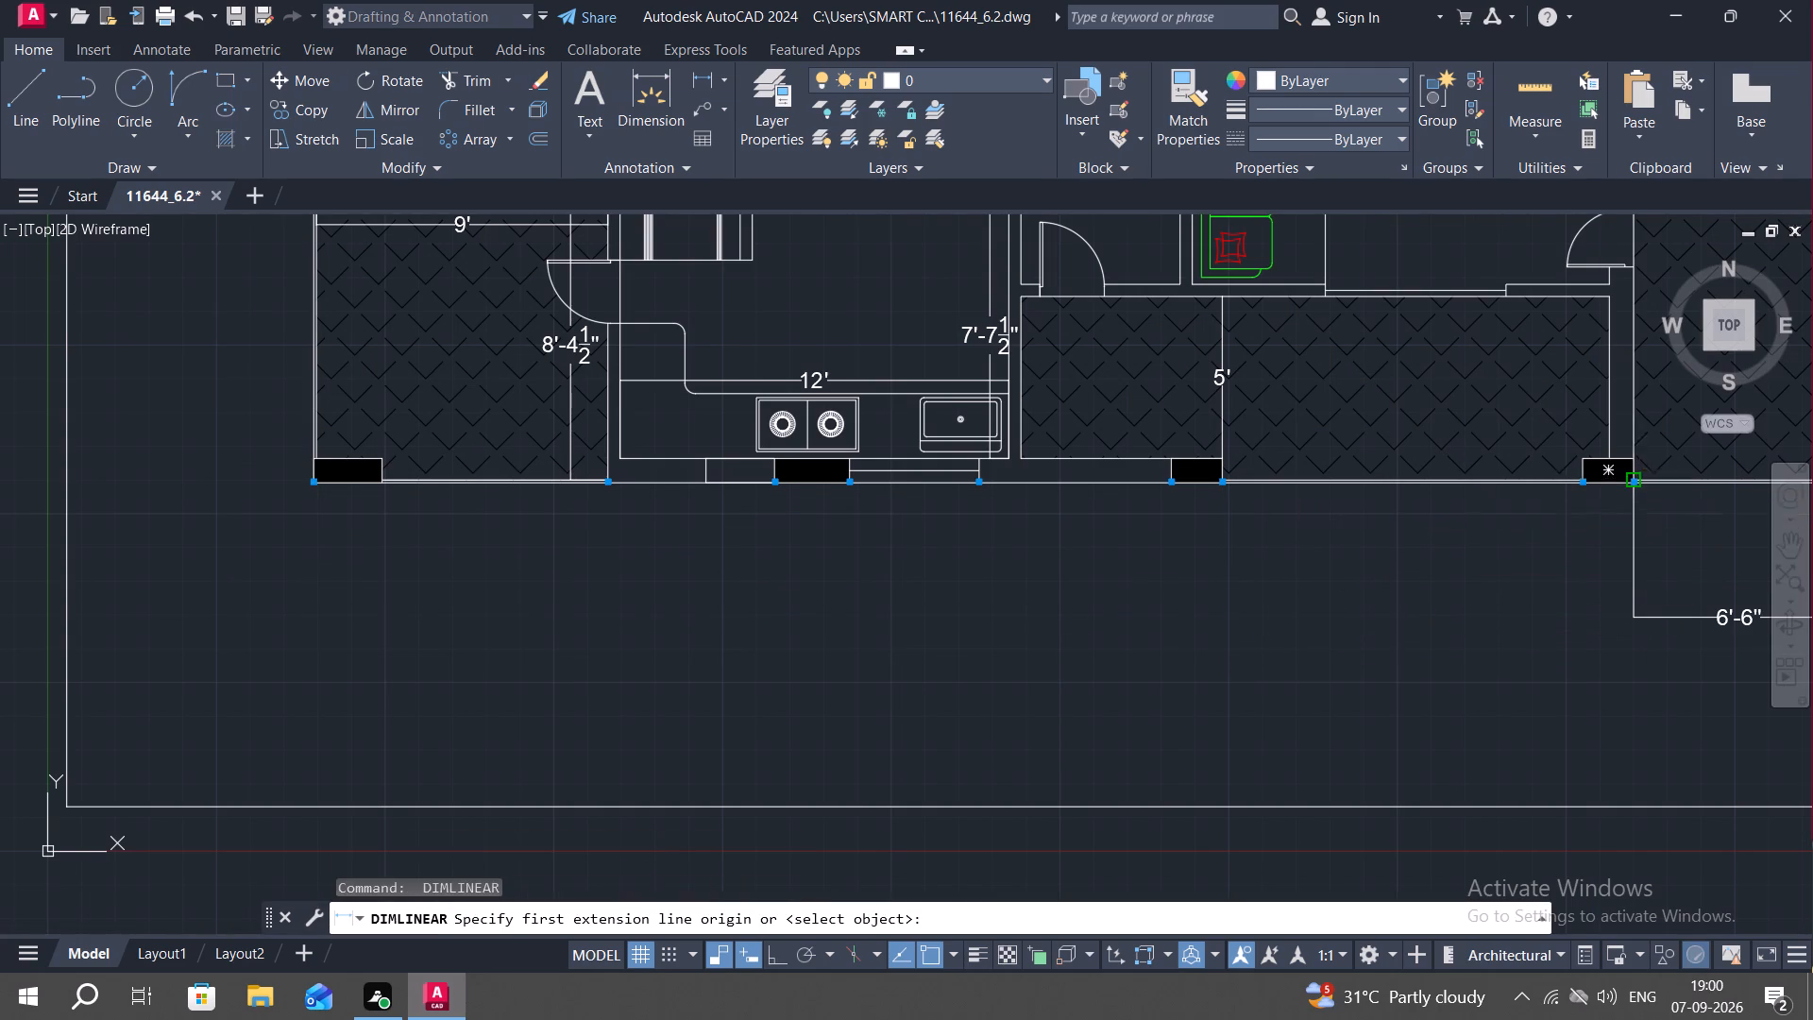
{"action": "left_click", "coordinate": [316, 481]}
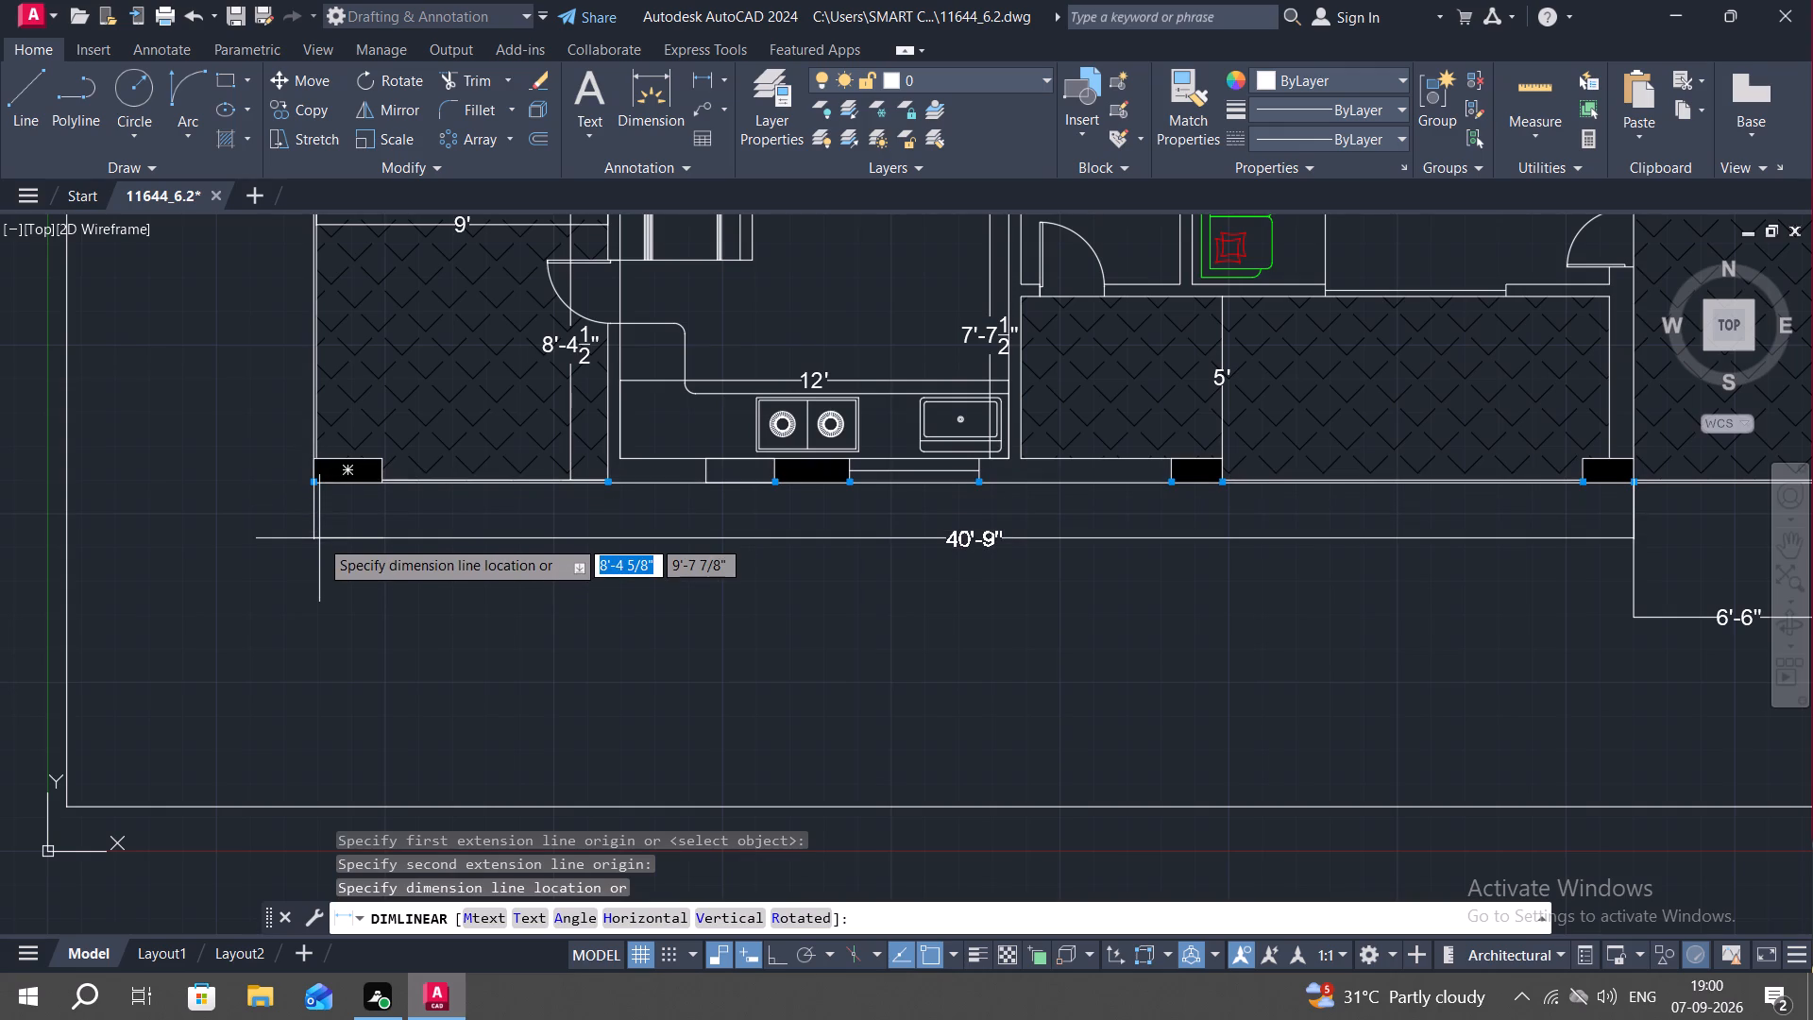
{"action": "left_click", "coordinate": [317, 617]}
{"action": "scroll", "coordinate": [508, 569], "scroll_direction": "down", "scroll_amount": 1}
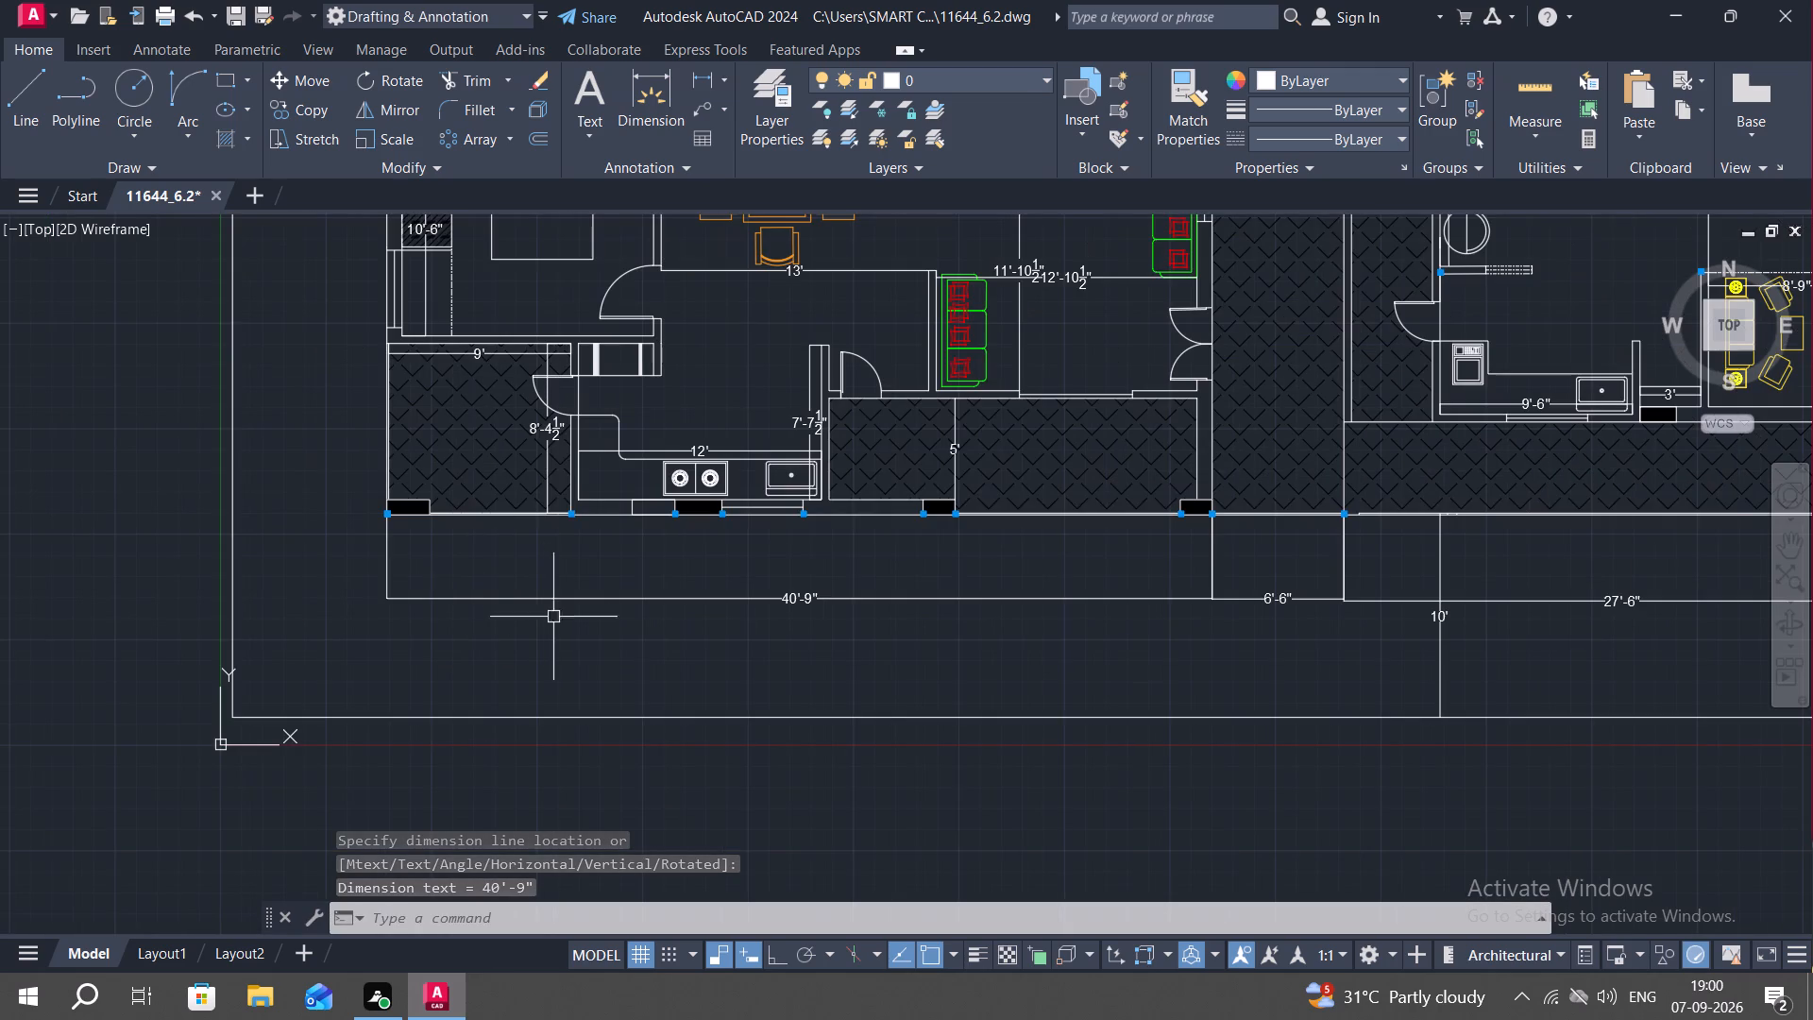
{"action": "scroll", "coordinate": [568, 619], "scroll_direction": "down", "scroll_amount": 1}
{"action": "middle_click_drag", "start_coordinate": [913, 651], "coordinate": [902, 651]}
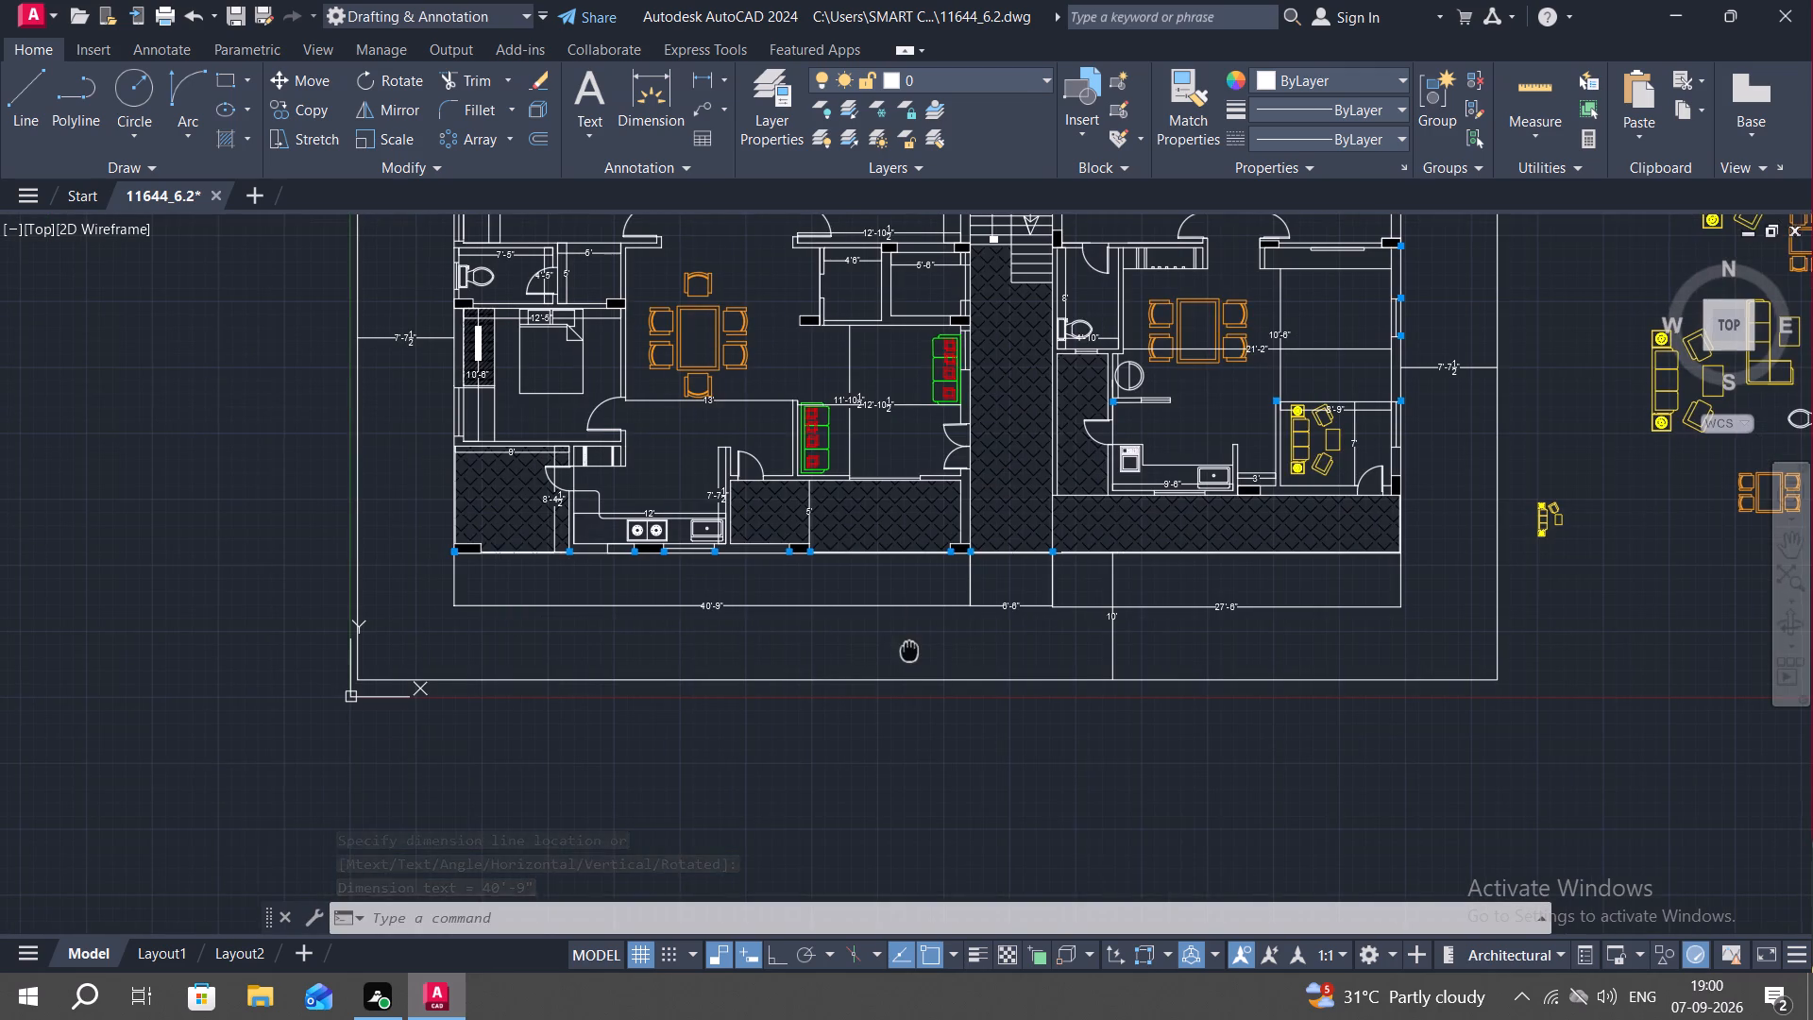
Dimension the width of the narrow hatched passage beside the right unit's kitchen, placing the linear dimension just above its lower end.
{"action": "middle_click_drag", "start_coordinate": [902, 651], "coordinate": [823, 660]}
{"action": "scroll", "coordinate": [949, 476], "scroll_direction": "up", "scroll_amount": 2}
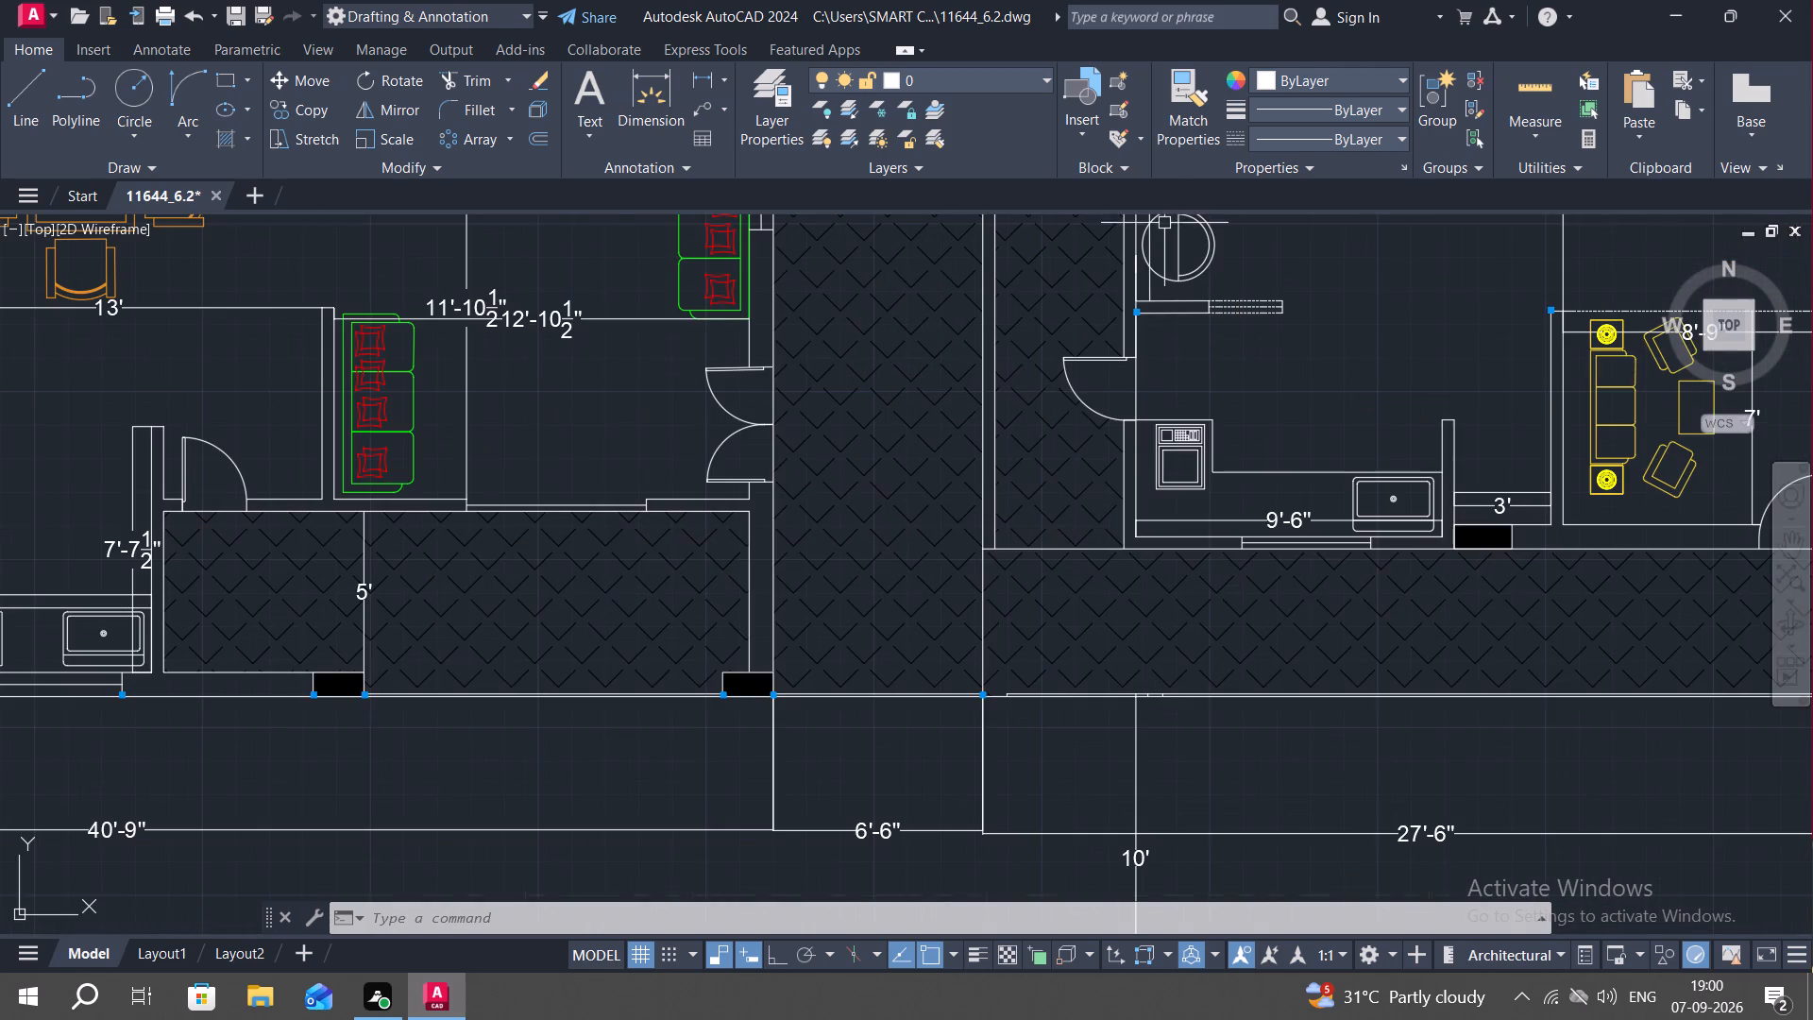
{"action": "left_click", "coordinate": [699, 75]}
{"action": "left_click", "coordinate": [997, 545]}
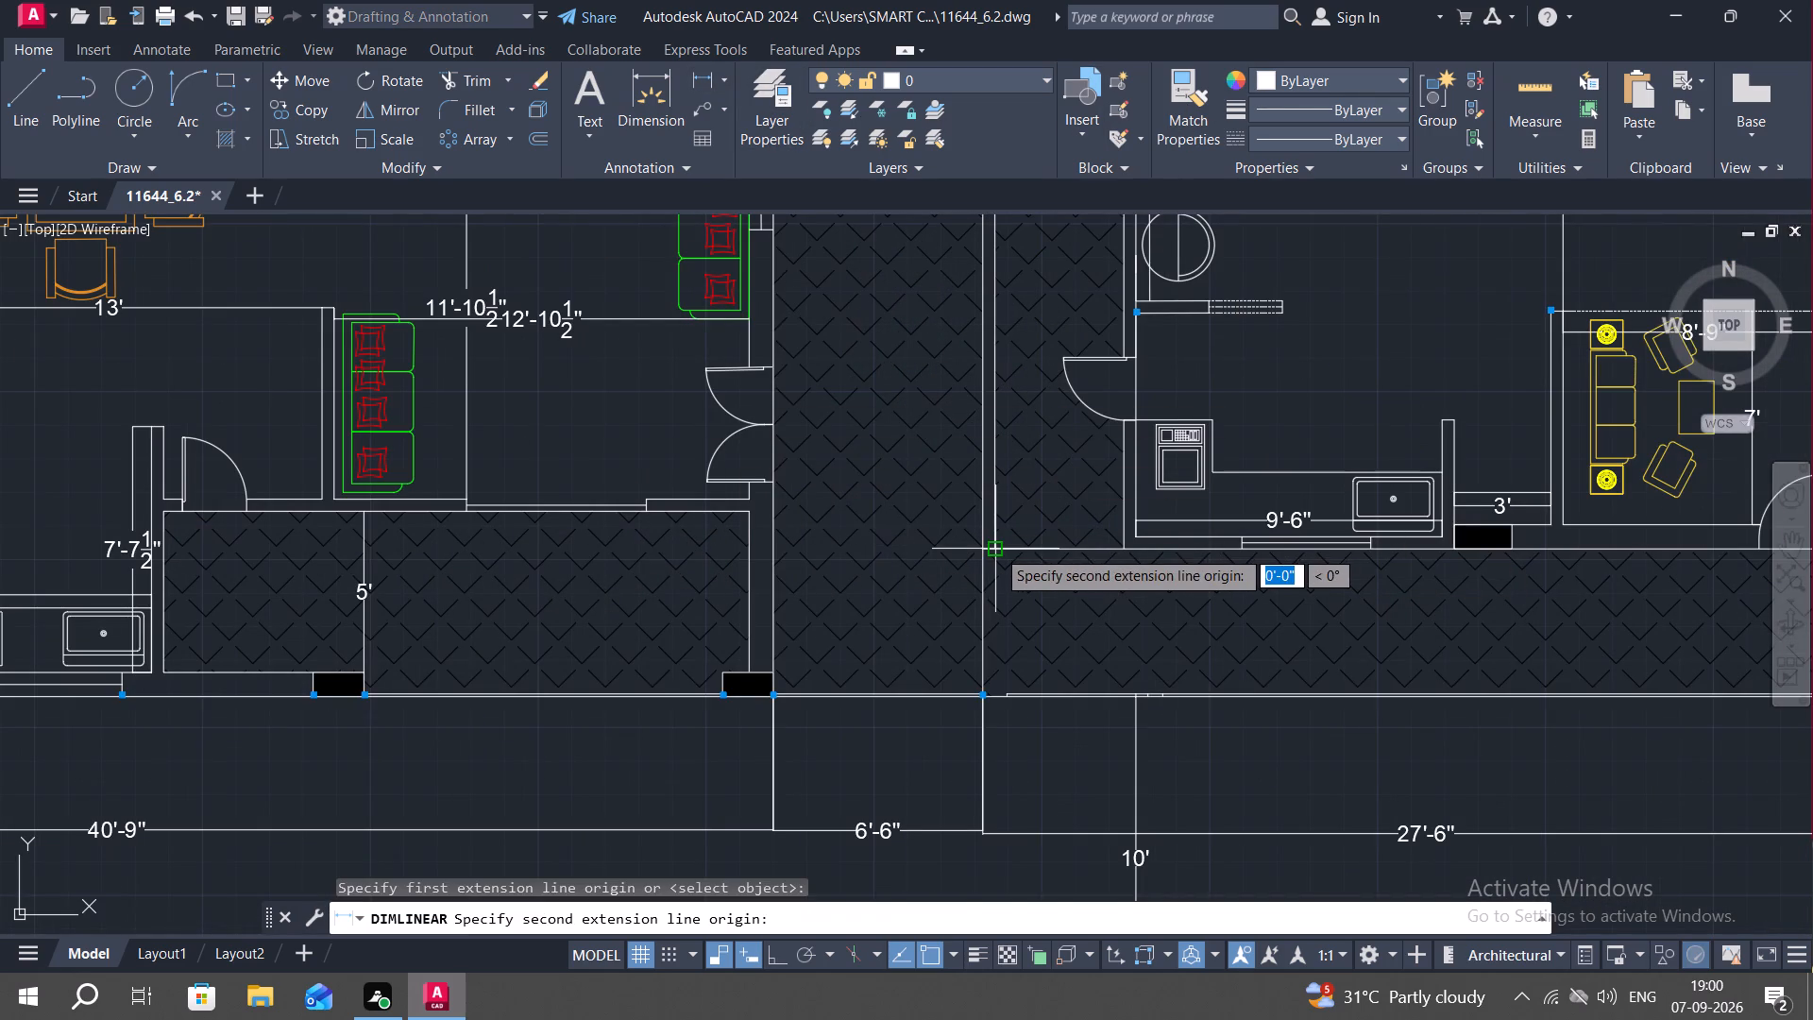
{"action": "left_click", "coordinate": [1121, 551]}
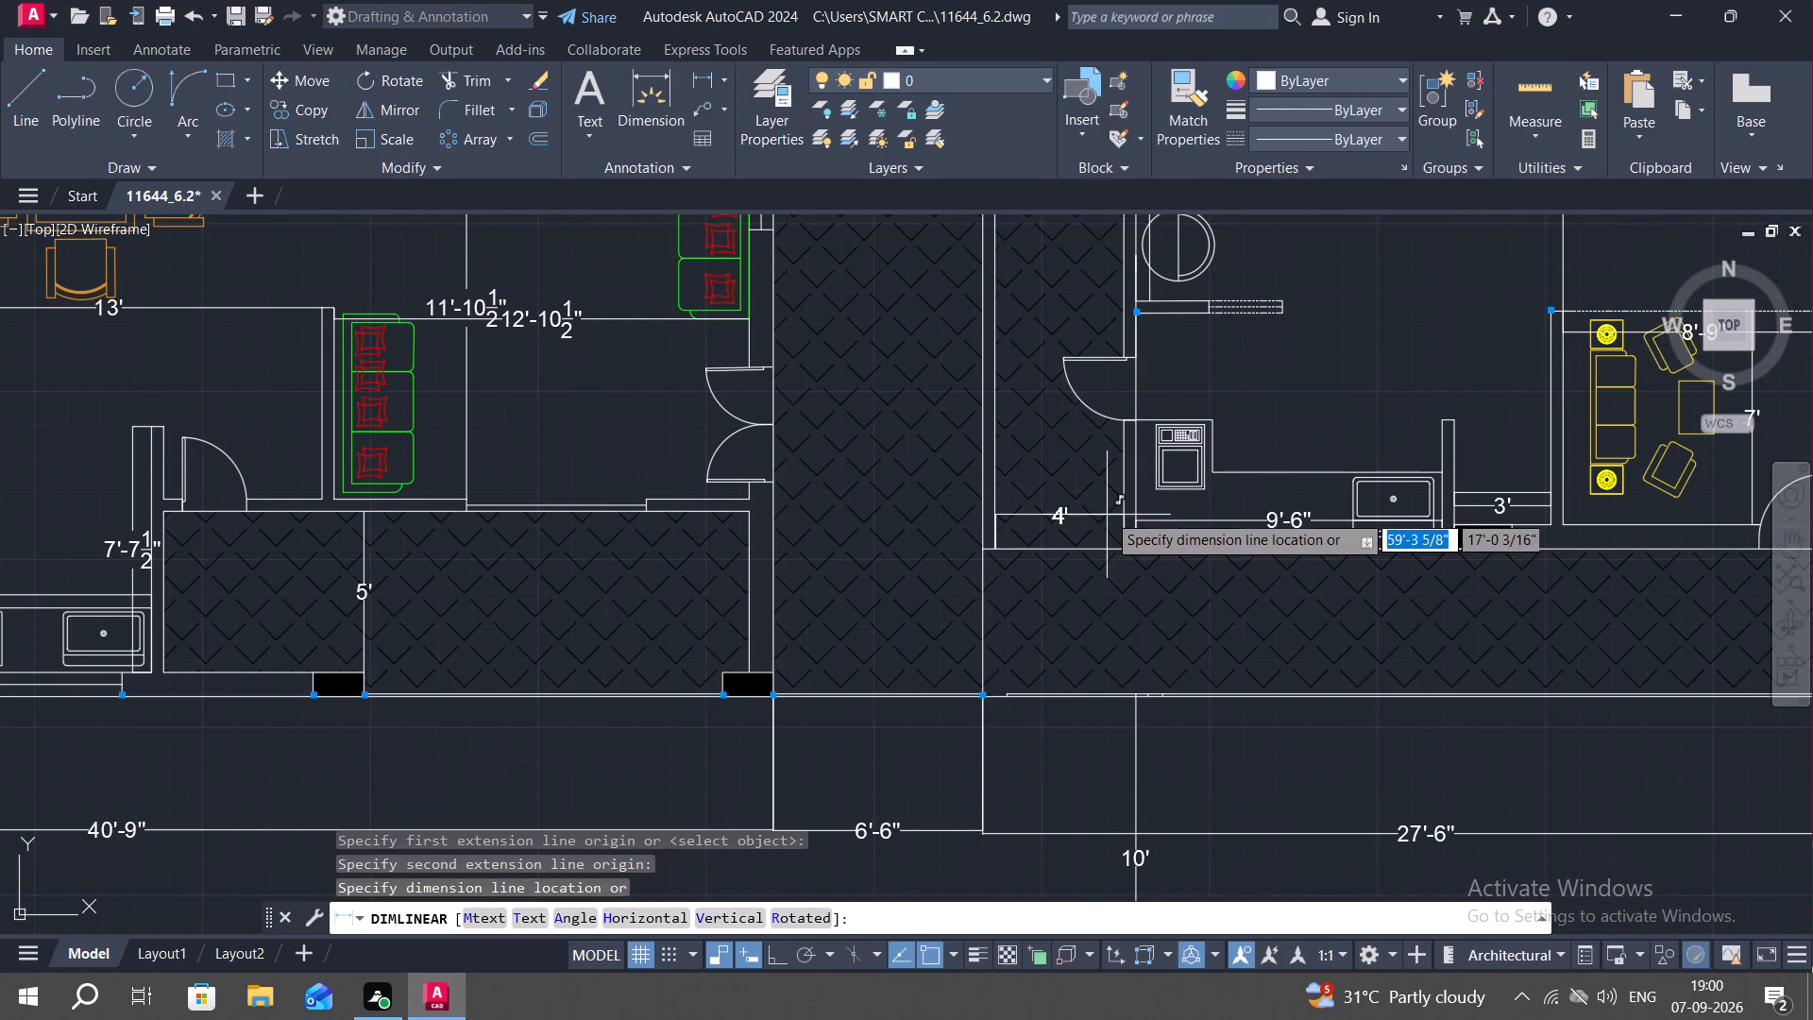
{"action": "left_click", "coordinate": [1107, 512]}
Dimension the inner width of the right unit's corner bedroom along its top wall, from the wardrobe-side wall to the outer wall.
{"action": "middle_click_drag", "start_coordinate": [991, 456], "coordinate": [943, 721]}
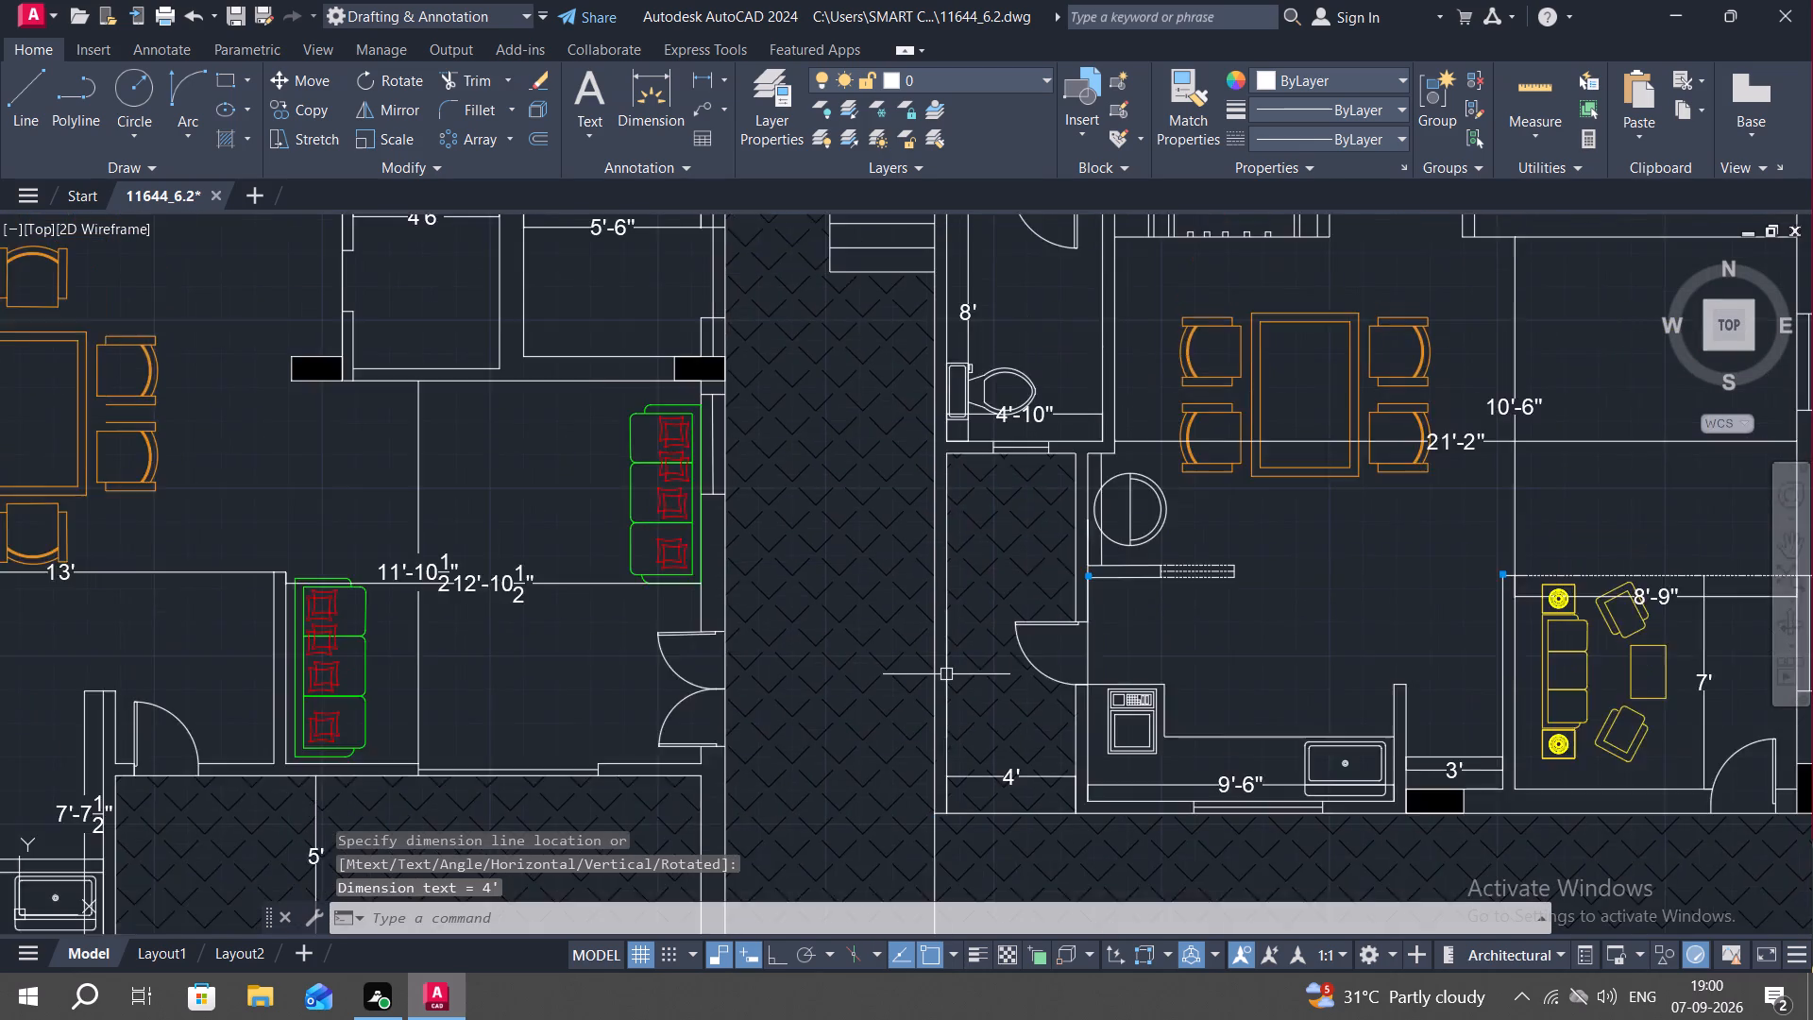
{"action": "scroll", "coordinate": [946, 674], "scroll_direction": "down", "scroll_amount": 1}
{"action": "middle_click_drag", "start_coordinate": [1095, 654], "coordinate": [935, 873]}
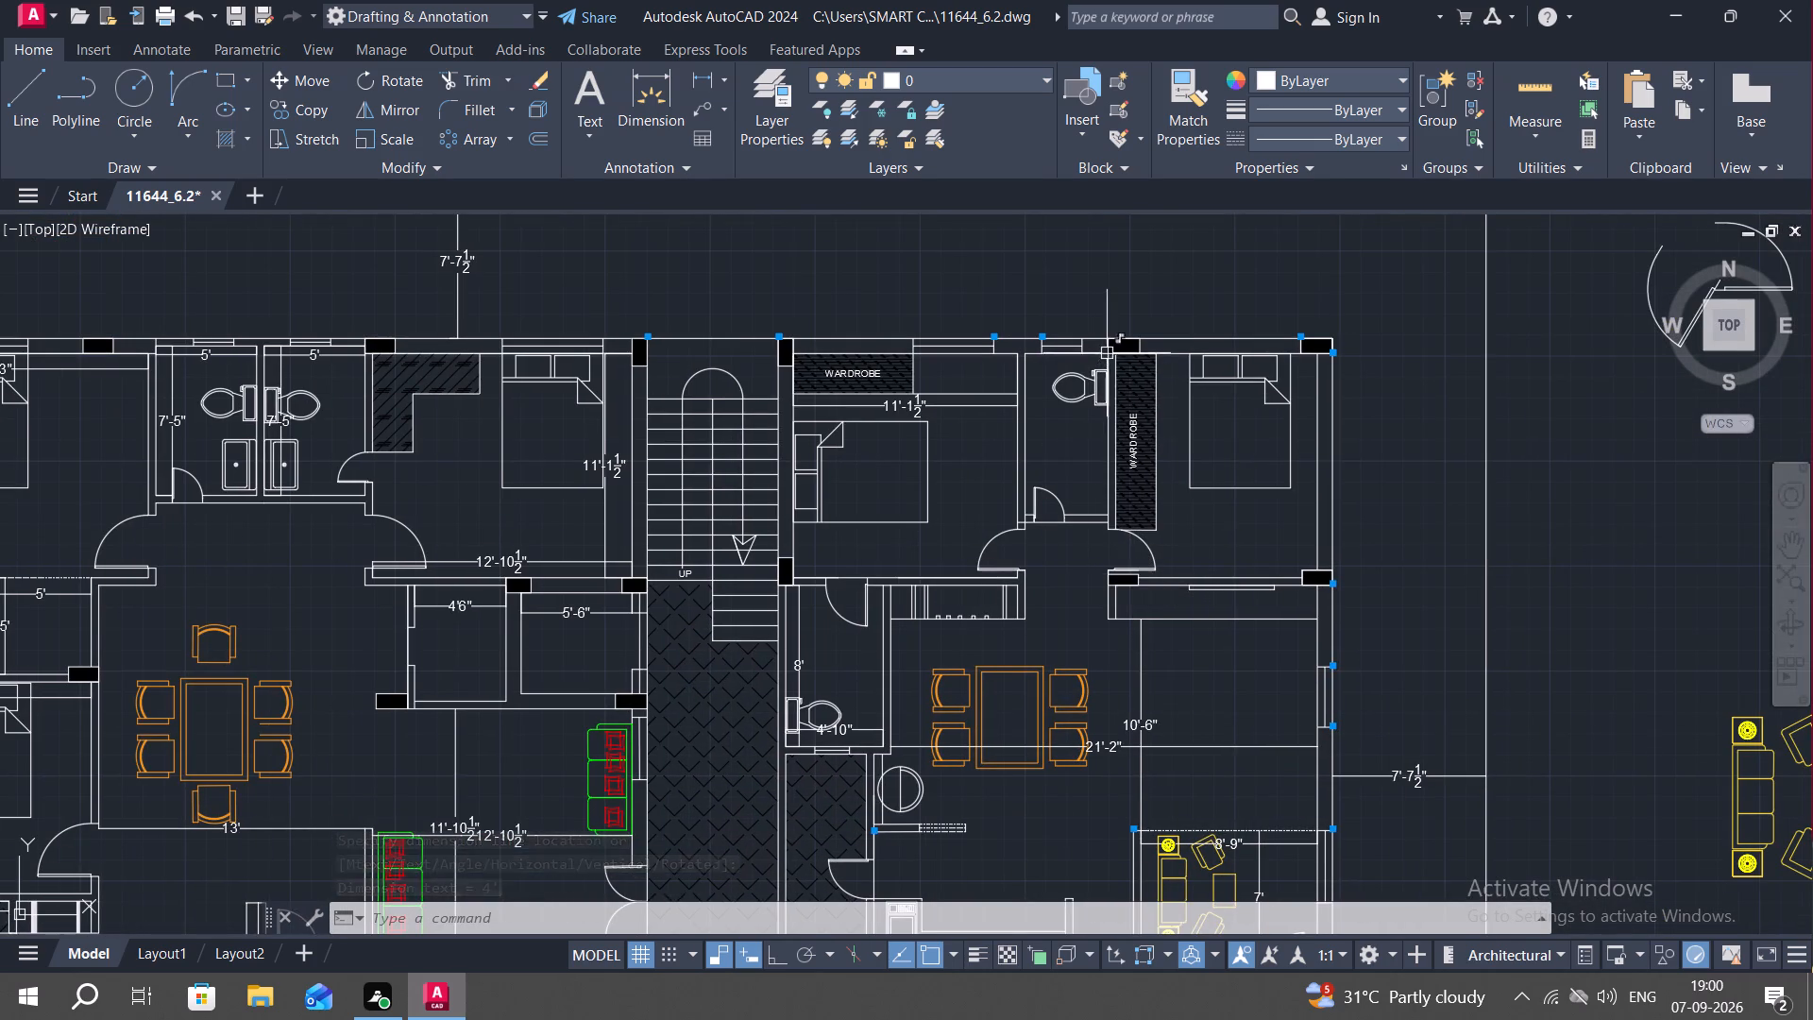
{"action": "scroll", "coordinate": [1110, 353], "scroll_direction": "up", "scroll_amount": 3}
{"action": "key", "text": "space"}
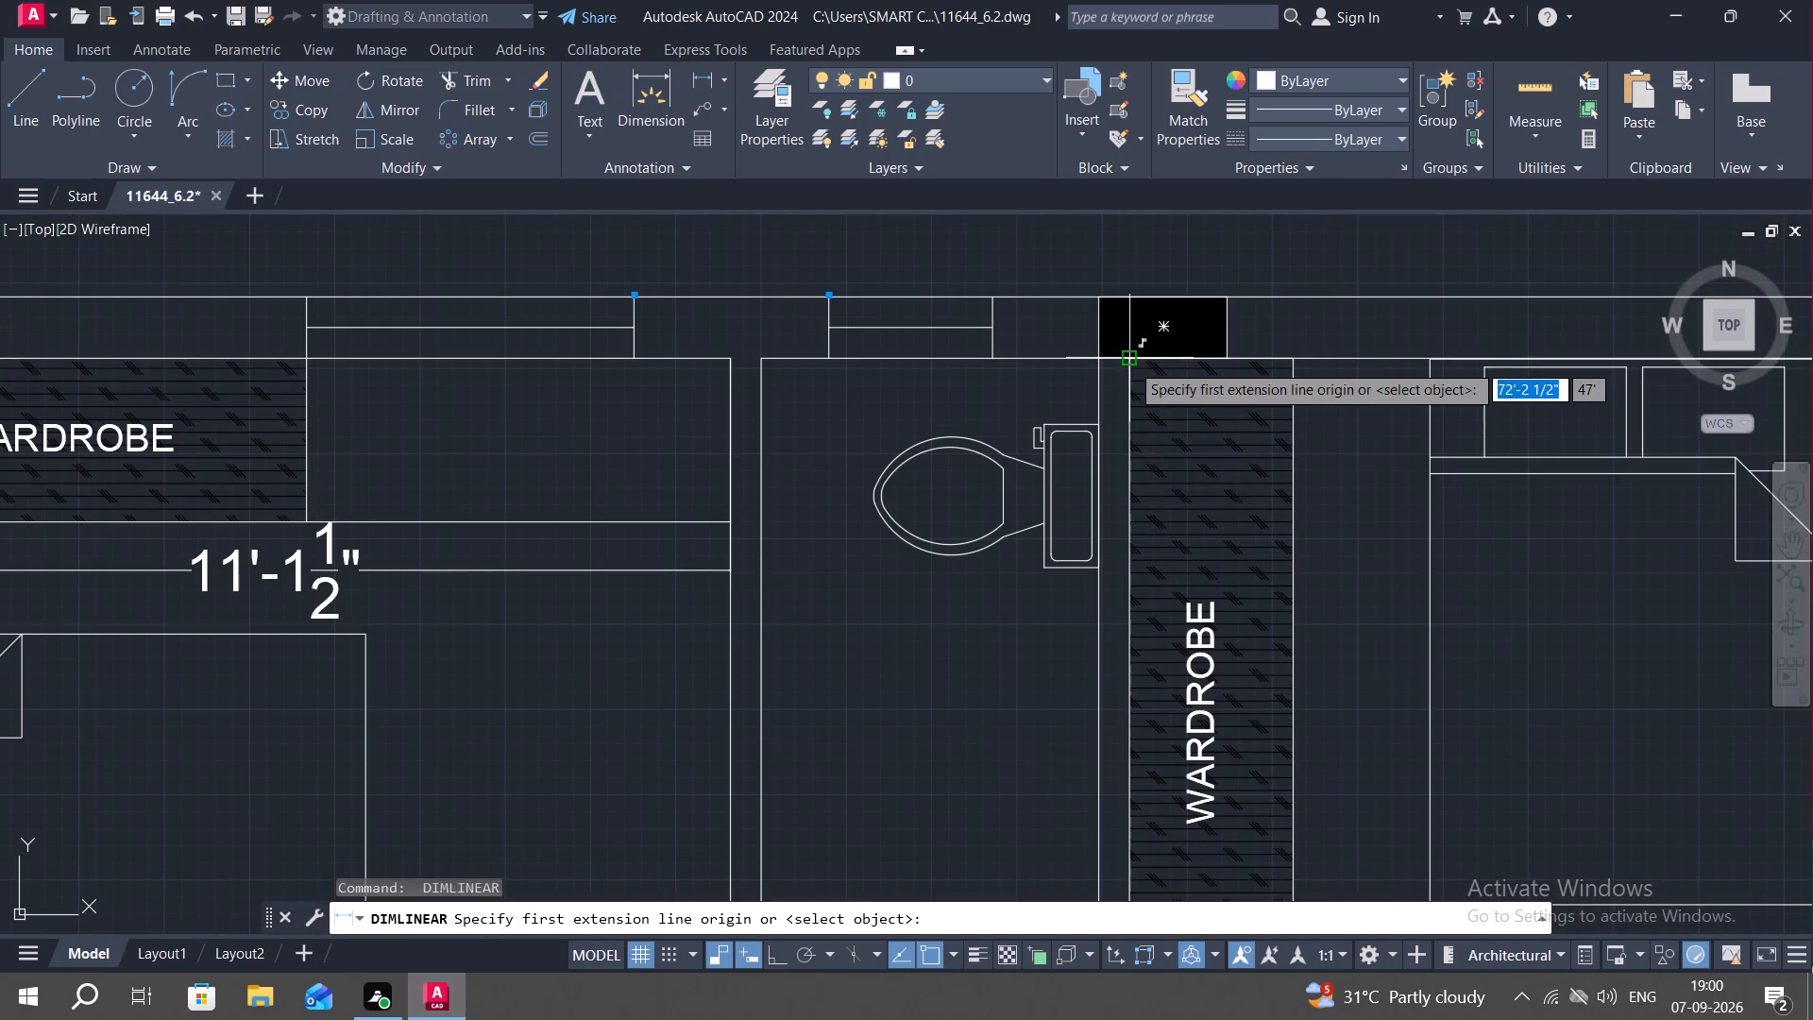
{"action": "left_click", "coordinate": [1130, 363]}
{"action": "middle_click_drag", "start_coordinate": [1262, 399], "coordinate": [432, 486]}
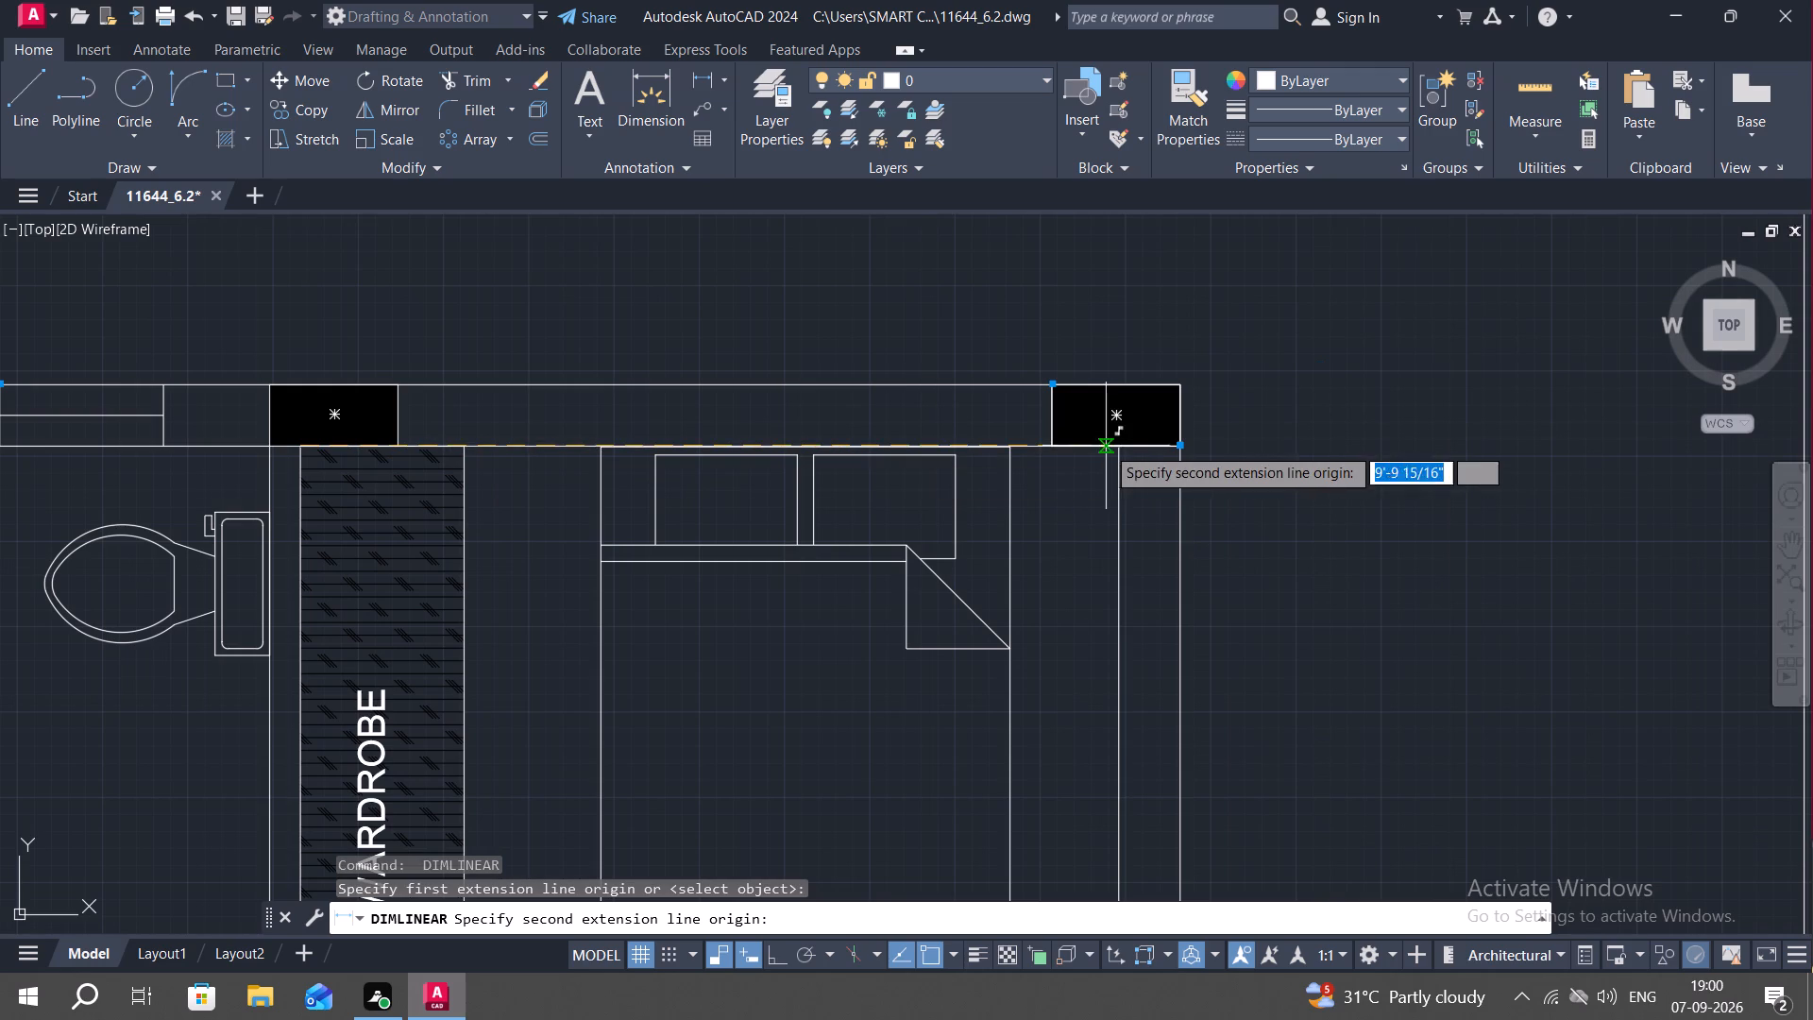
{"action": "left_click", "coordinate": [1122, 451]}
{"action": "left_click", "coordinate": [1113, 505]}
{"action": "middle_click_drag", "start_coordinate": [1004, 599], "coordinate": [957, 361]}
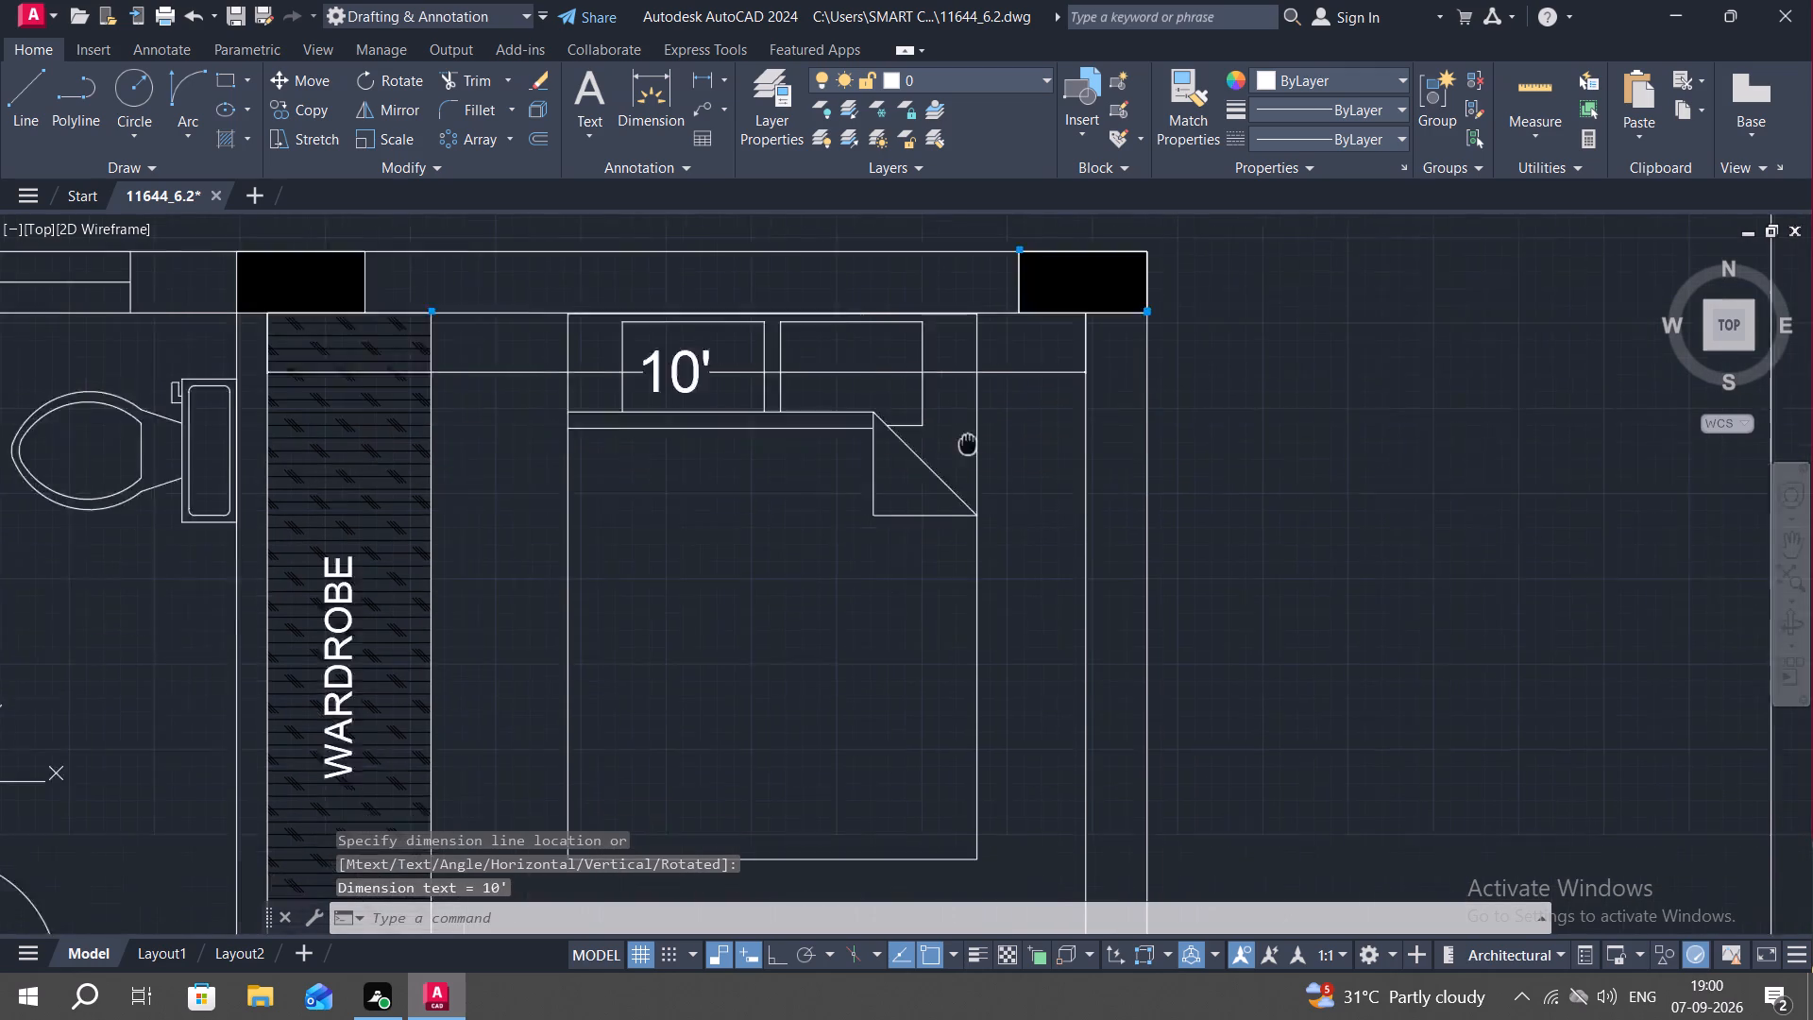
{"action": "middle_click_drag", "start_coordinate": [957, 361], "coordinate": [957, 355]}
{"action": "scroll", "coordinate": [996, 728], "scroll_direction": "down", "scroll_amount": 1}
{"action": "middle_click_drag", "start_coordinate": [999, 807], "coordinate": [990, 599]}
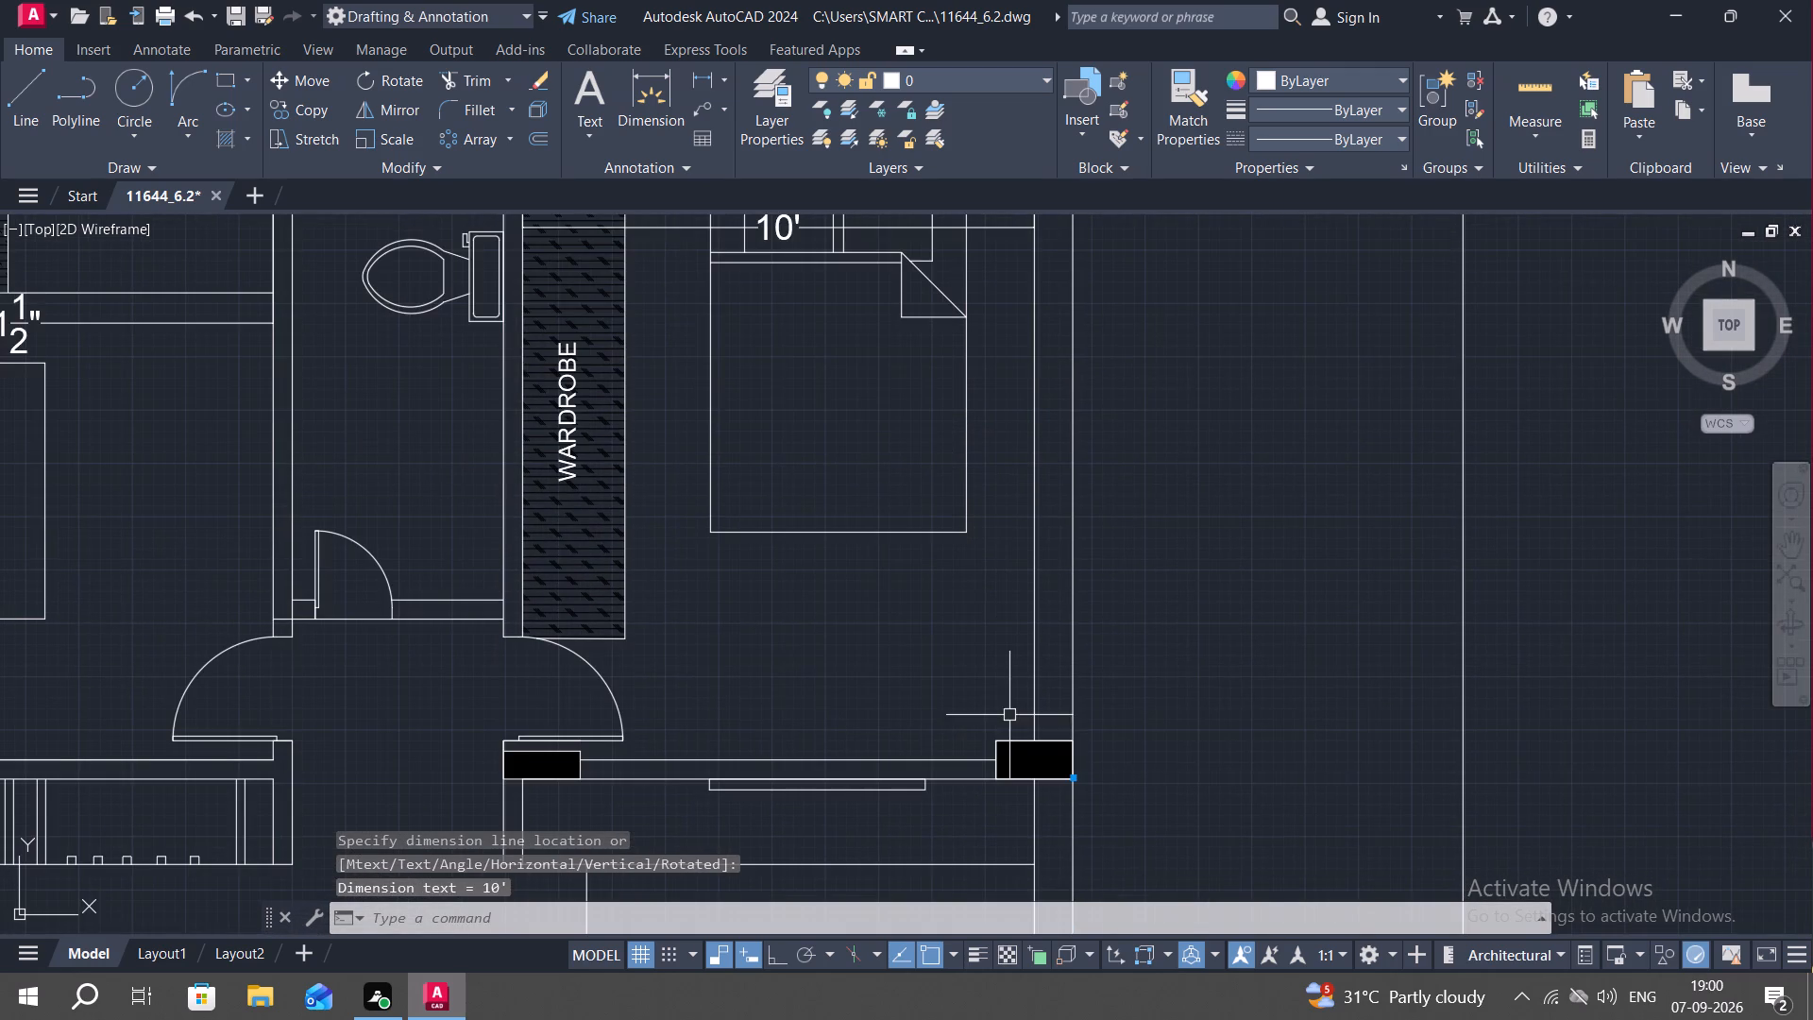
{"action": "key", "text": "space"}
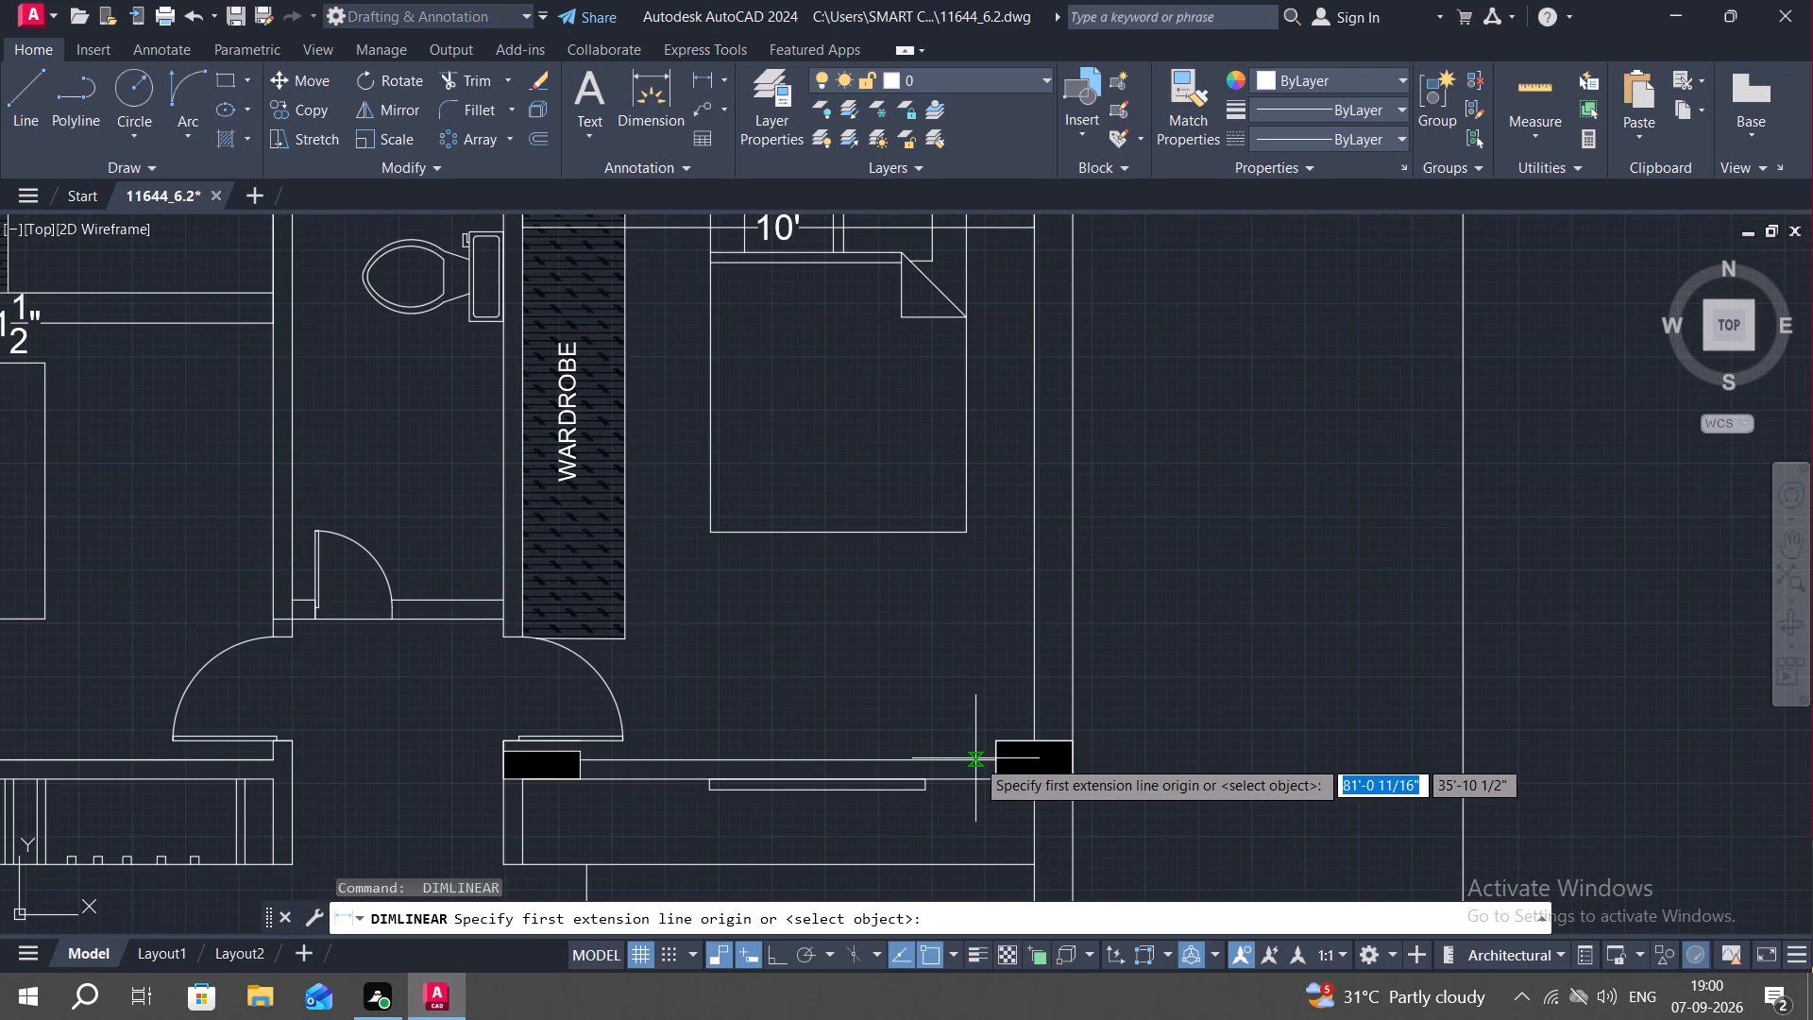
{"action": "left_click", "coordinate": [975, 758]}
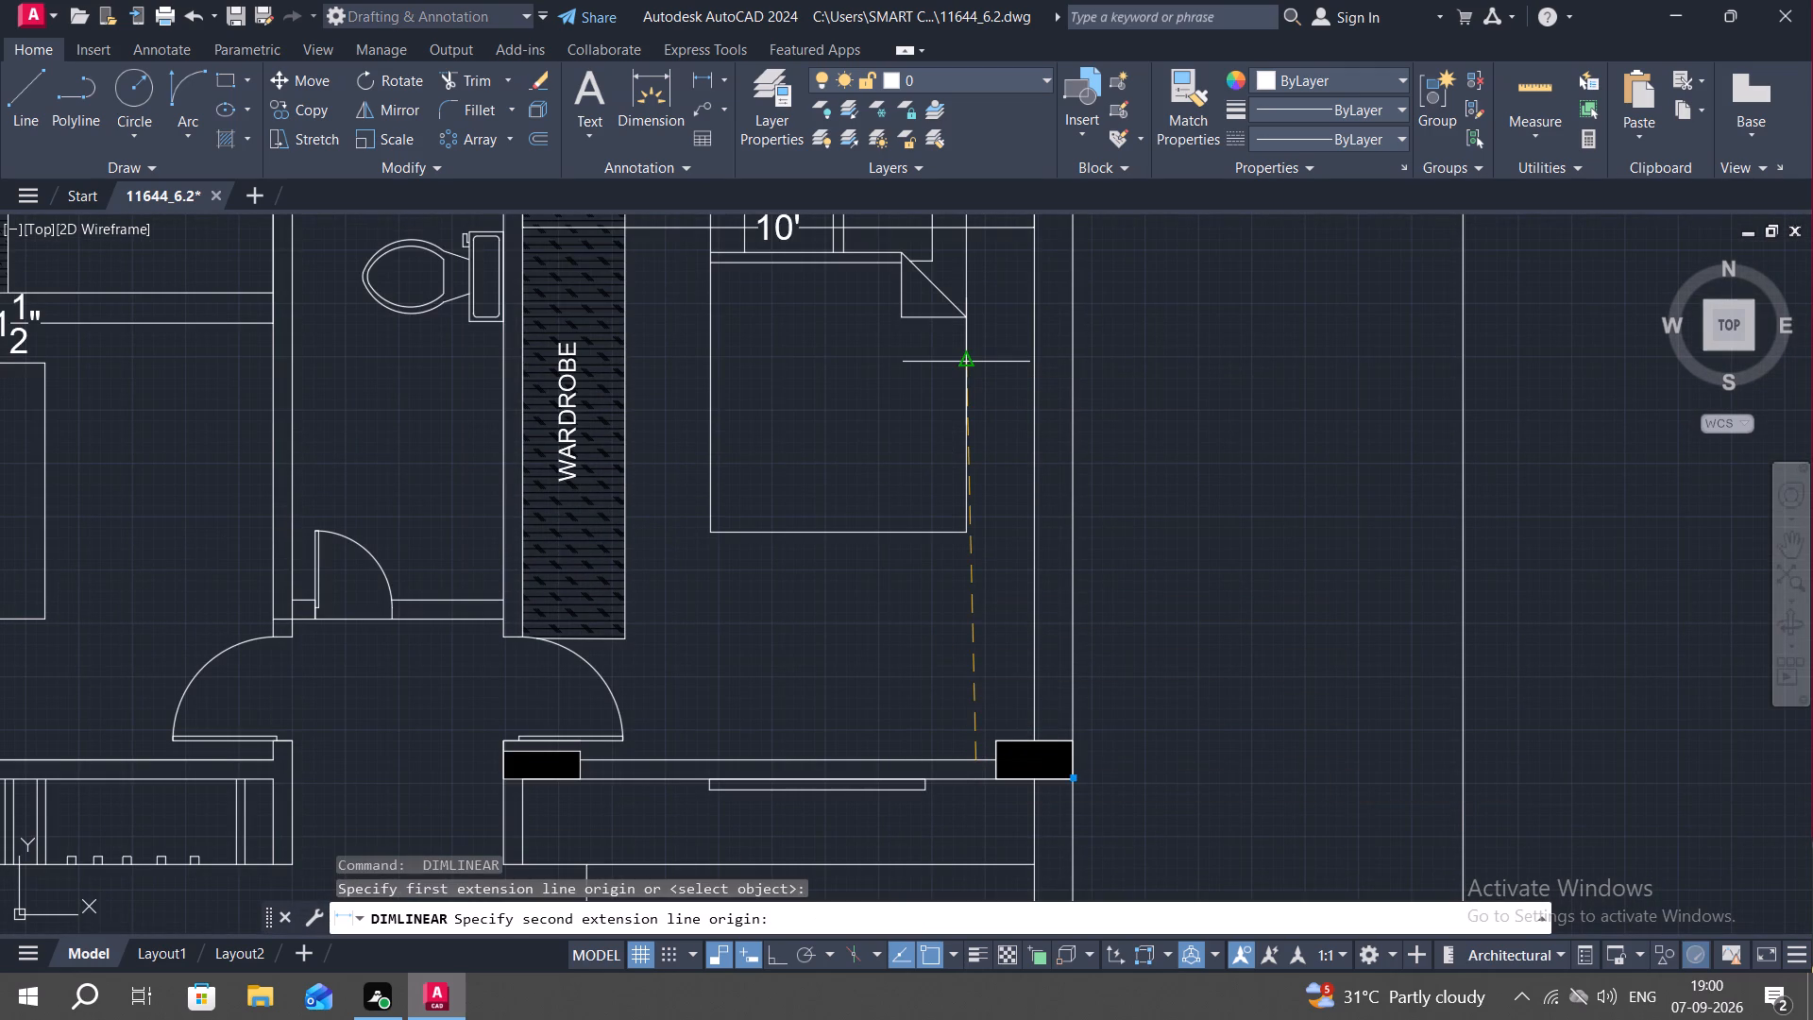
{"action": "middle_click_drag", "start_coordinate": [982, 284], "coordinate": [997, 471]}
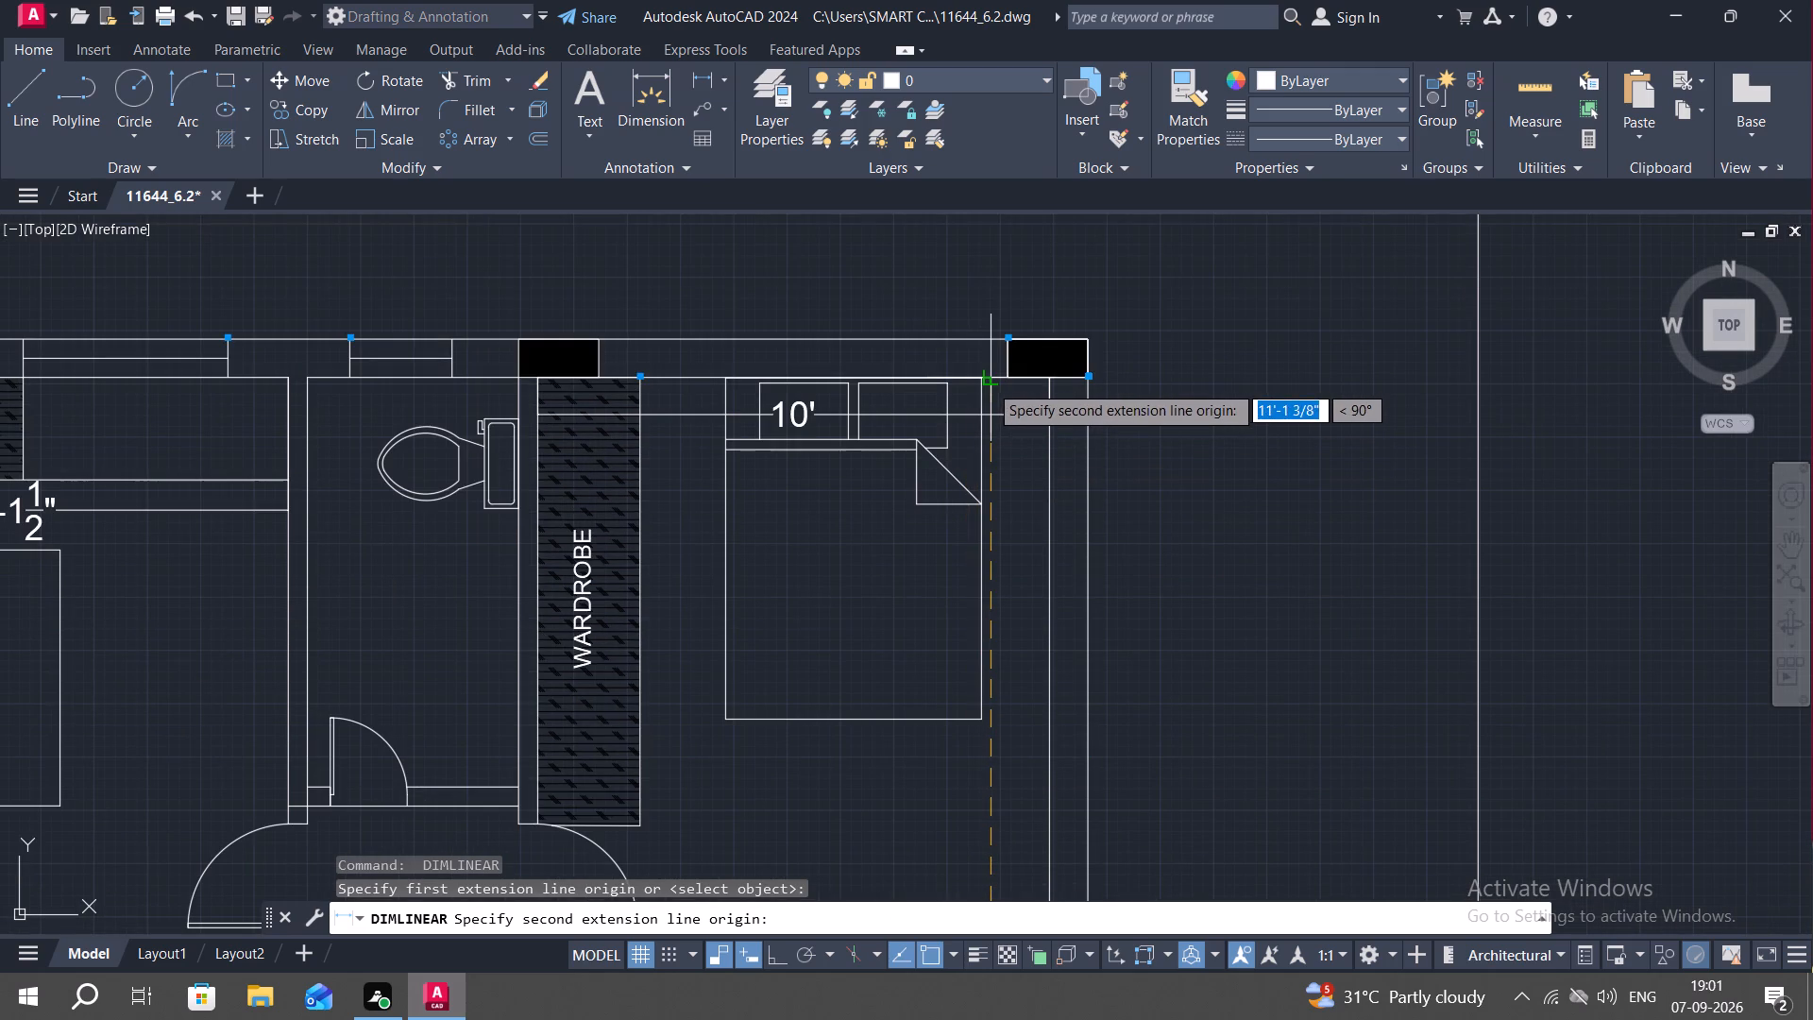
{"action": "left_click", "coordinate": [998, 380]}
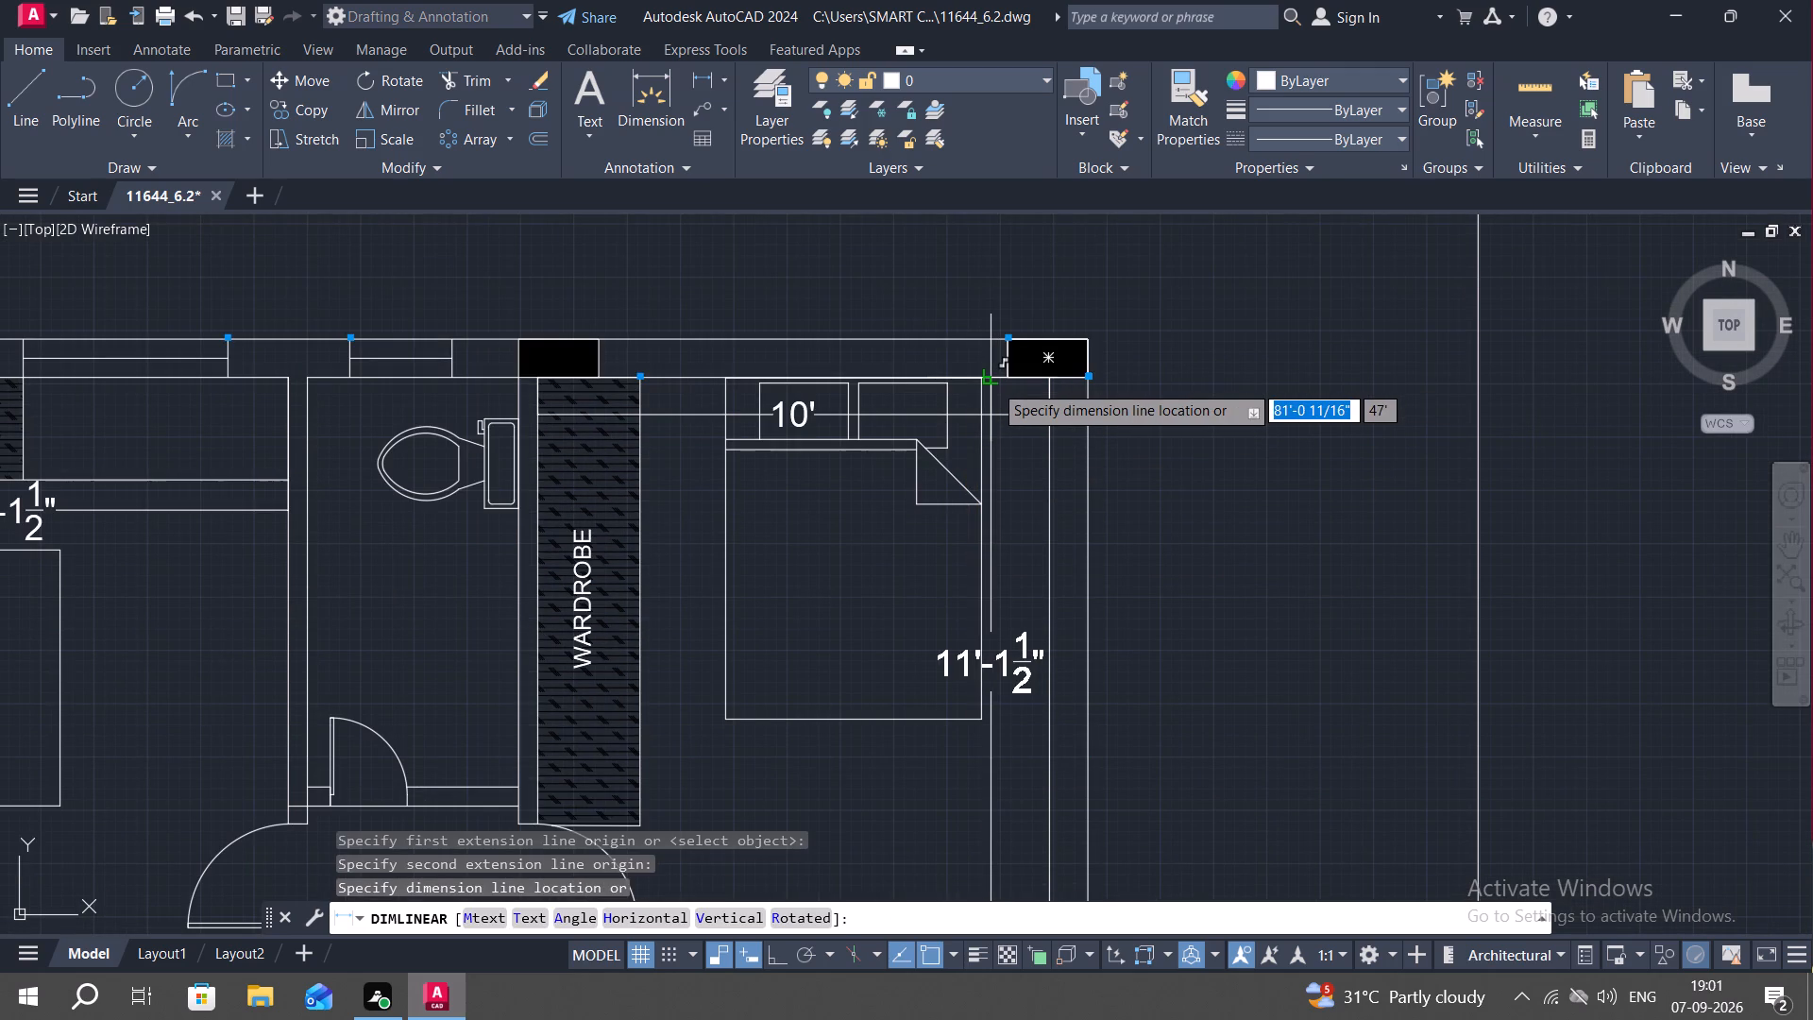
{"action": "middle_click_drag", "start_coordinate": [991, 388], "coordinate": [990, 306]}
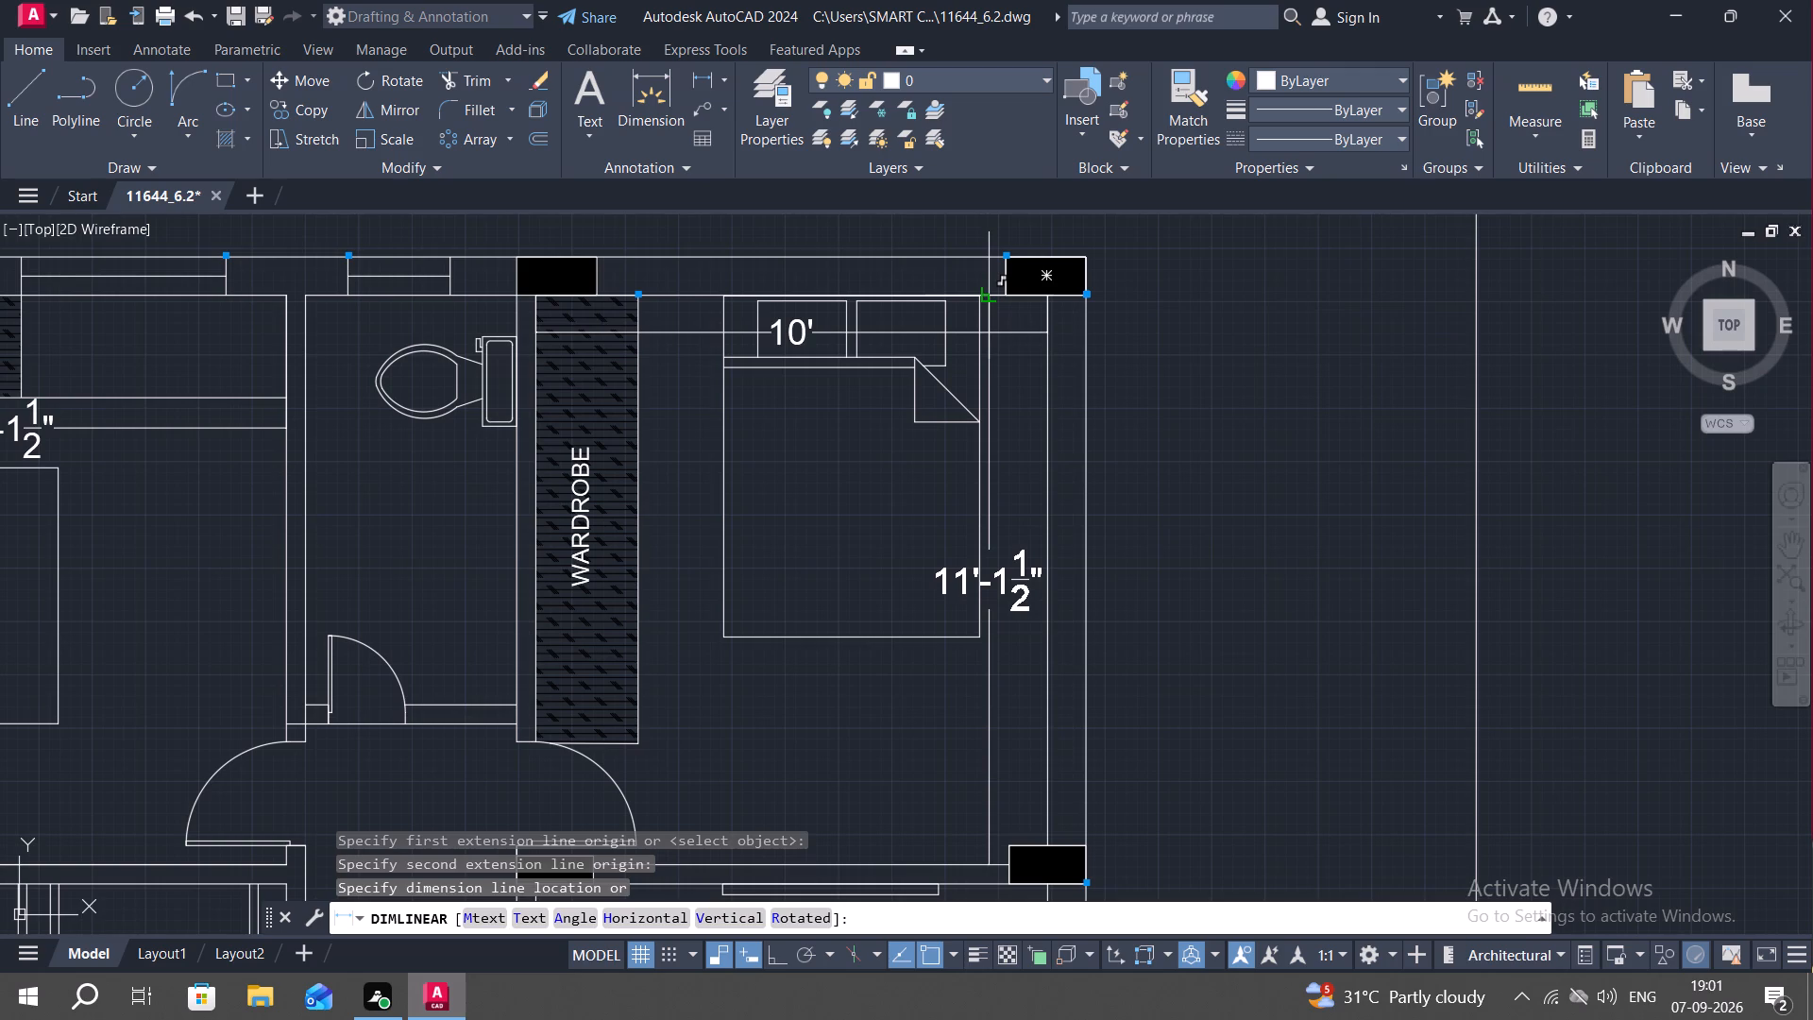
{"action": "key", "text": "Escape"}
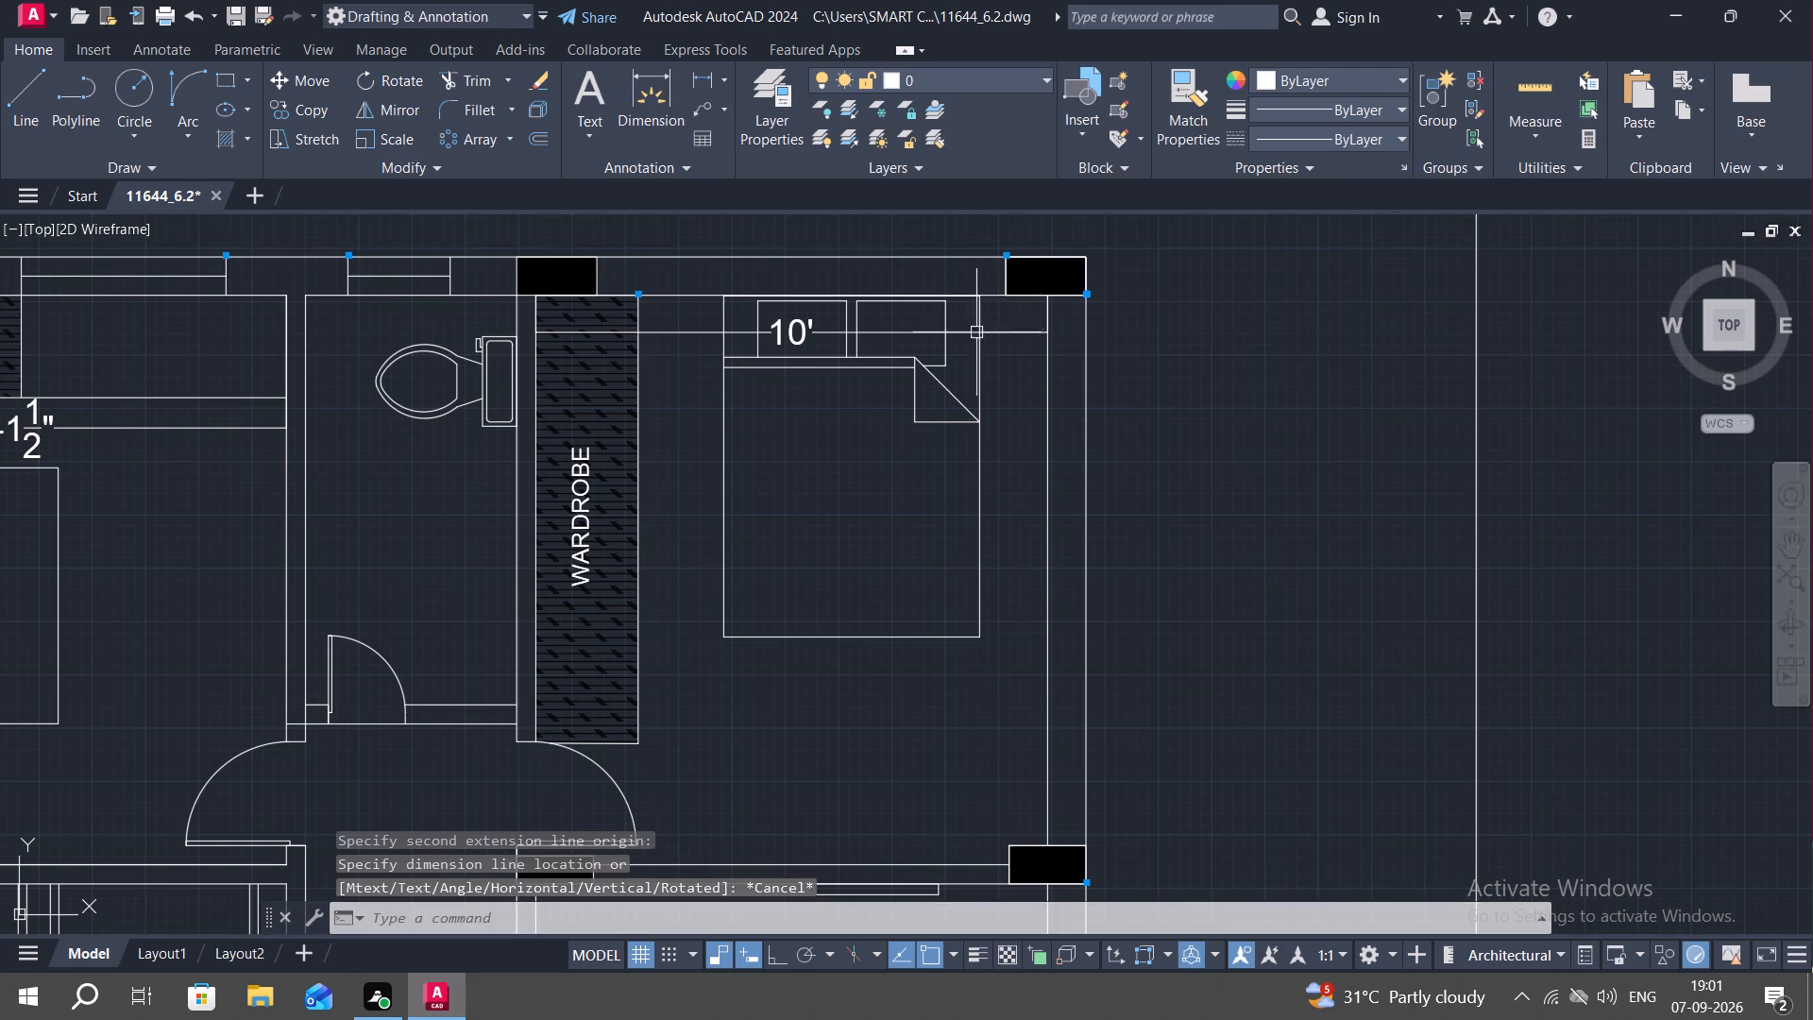
Dimension the inner width of the right unit's bathroom between the two bedrooms, placing the dimension just below the top wall.
{"action": "scroll", "coordinate": [975, 334], "scroll_direction": "down", "scroll_amount": 1}
{"action": "middle_click_drag", "start_coordinate": [820, 444], "coordinate": [1079, 392]}
{"action": "key", "text": "space"}
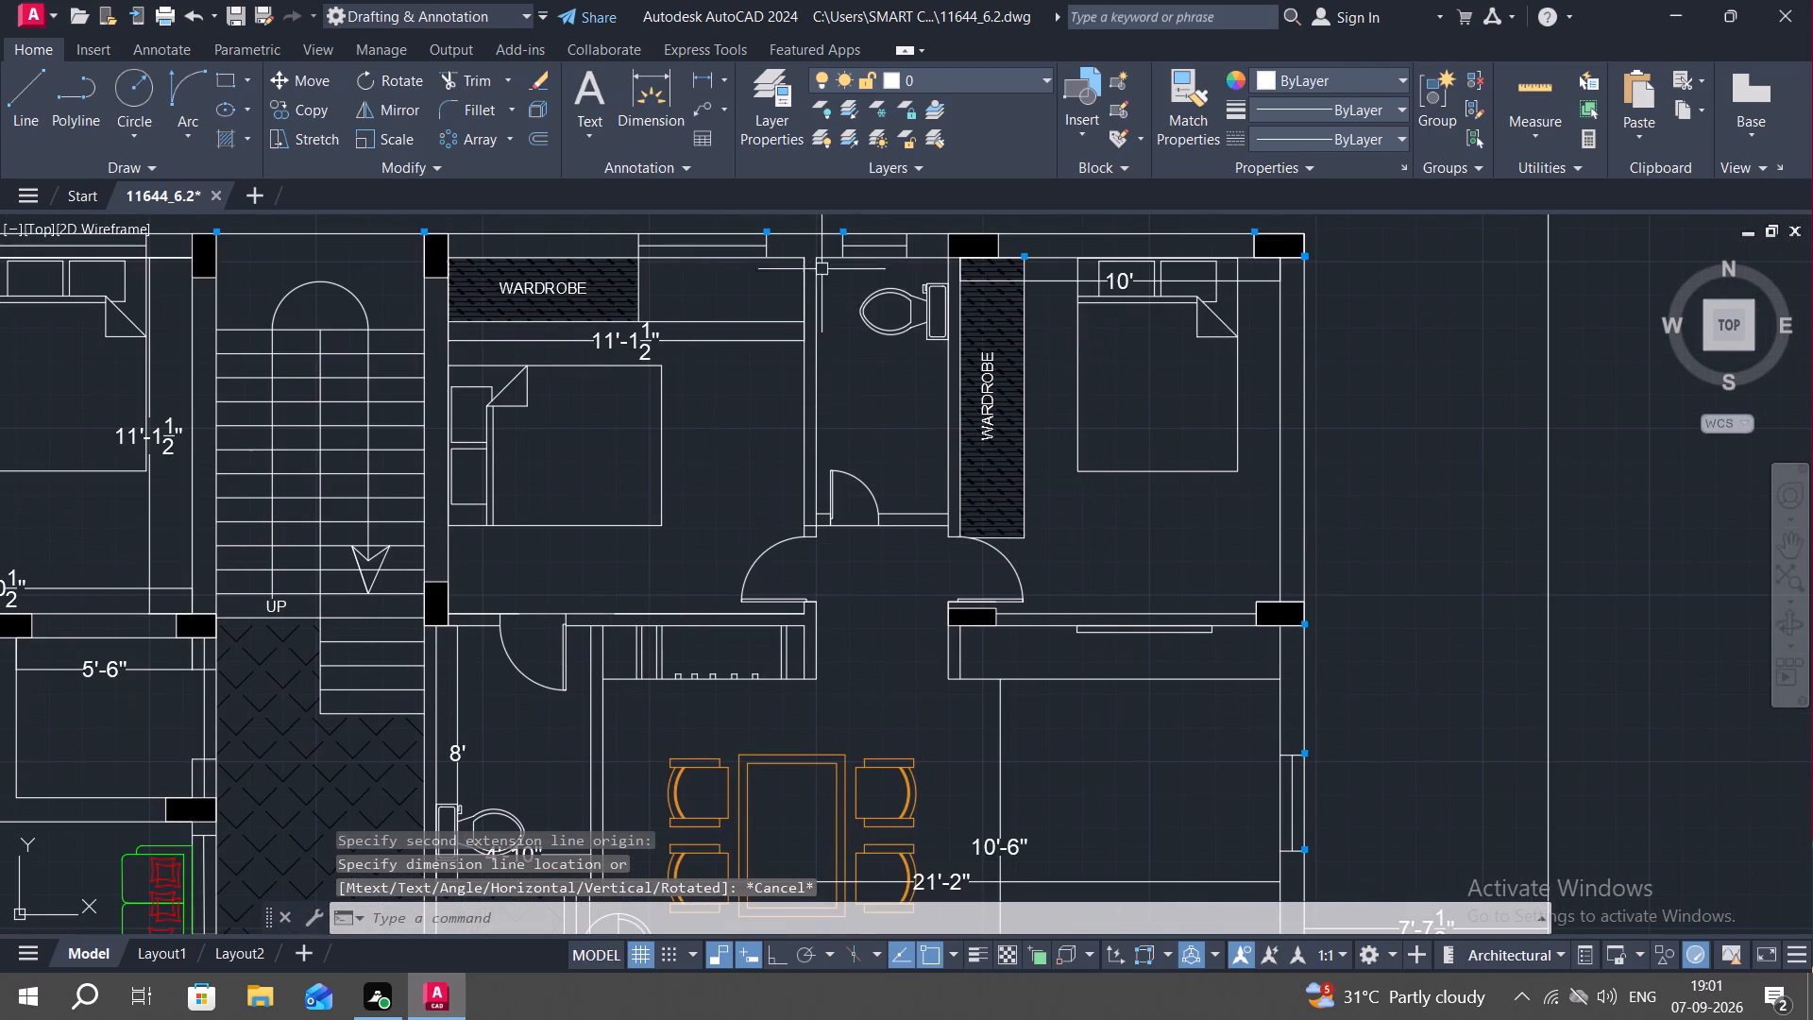
{"action": "left_click", "coordinate": [815, 260]}
{"action": "left_click", "coordinate": [949, 256]}
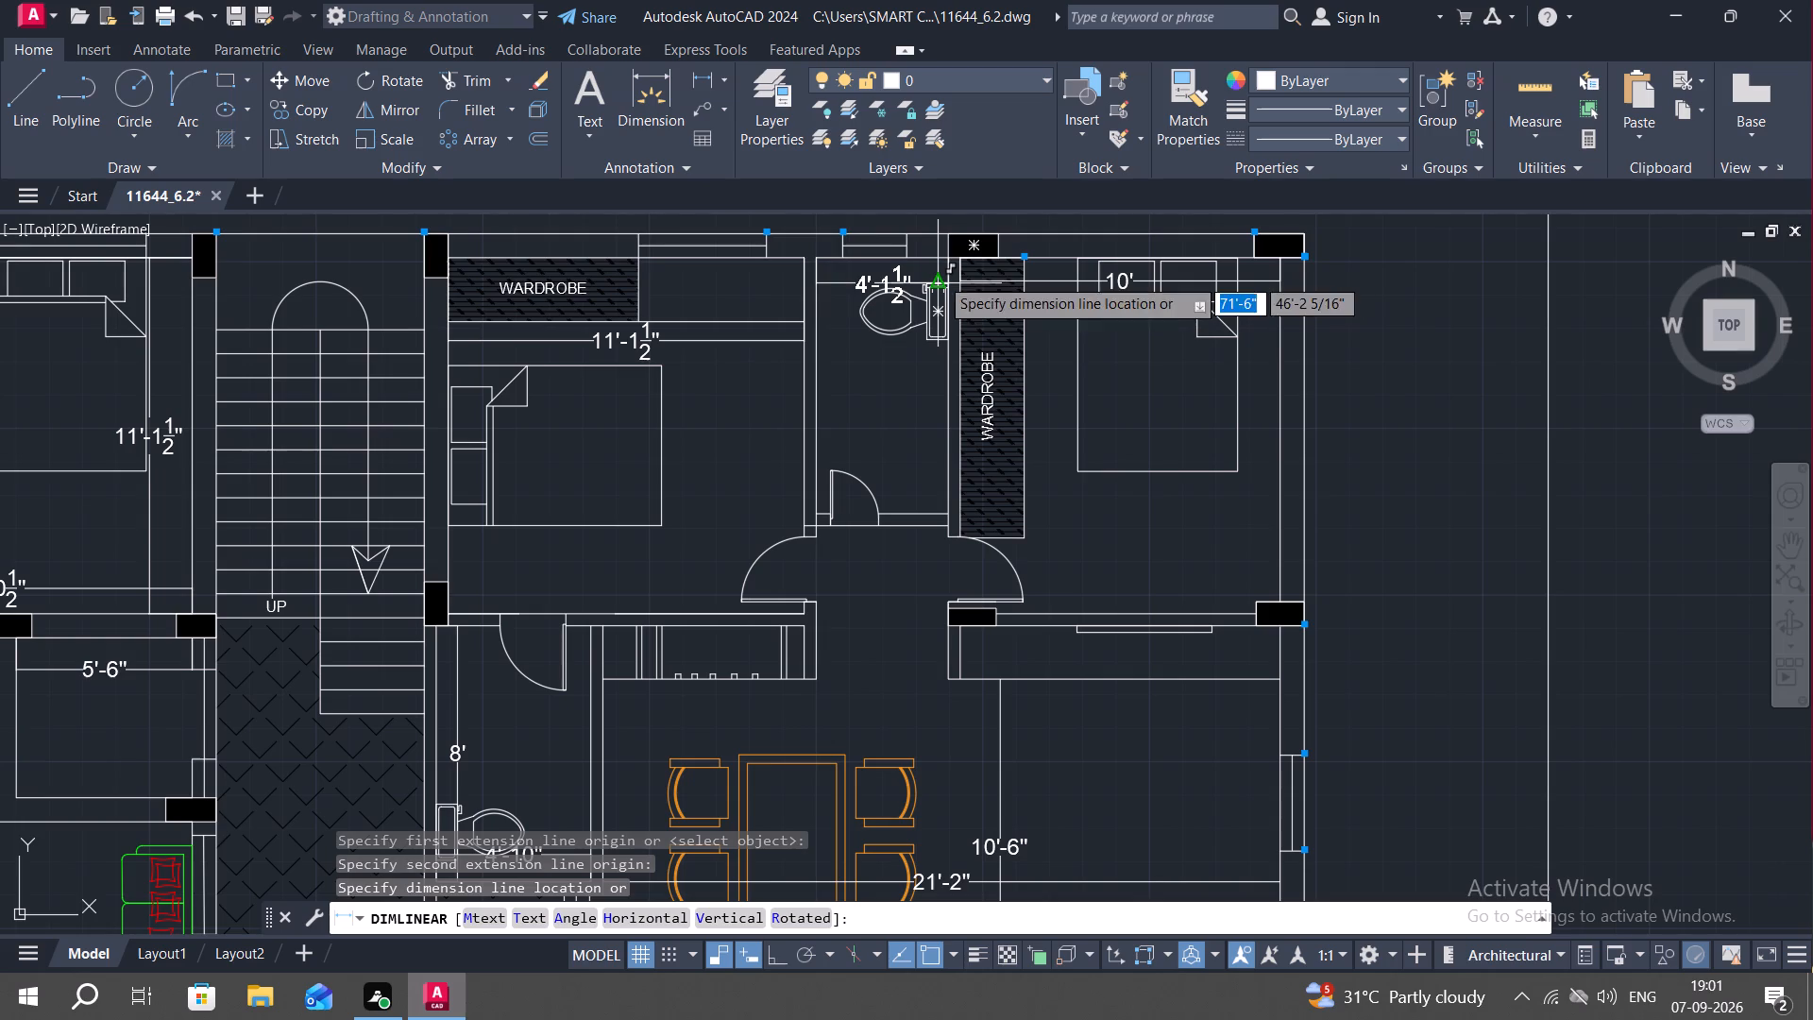
{"action": "left_click", "coordinate": [940, 277]}
Dimension the same bathroom's length from its door-side wall to the top wall, placing the vertical dimension inside near the wardrobe wall.
{"action": "key", "text": "space"}
{"action": "left_click", "coordinate": [946, 507]}
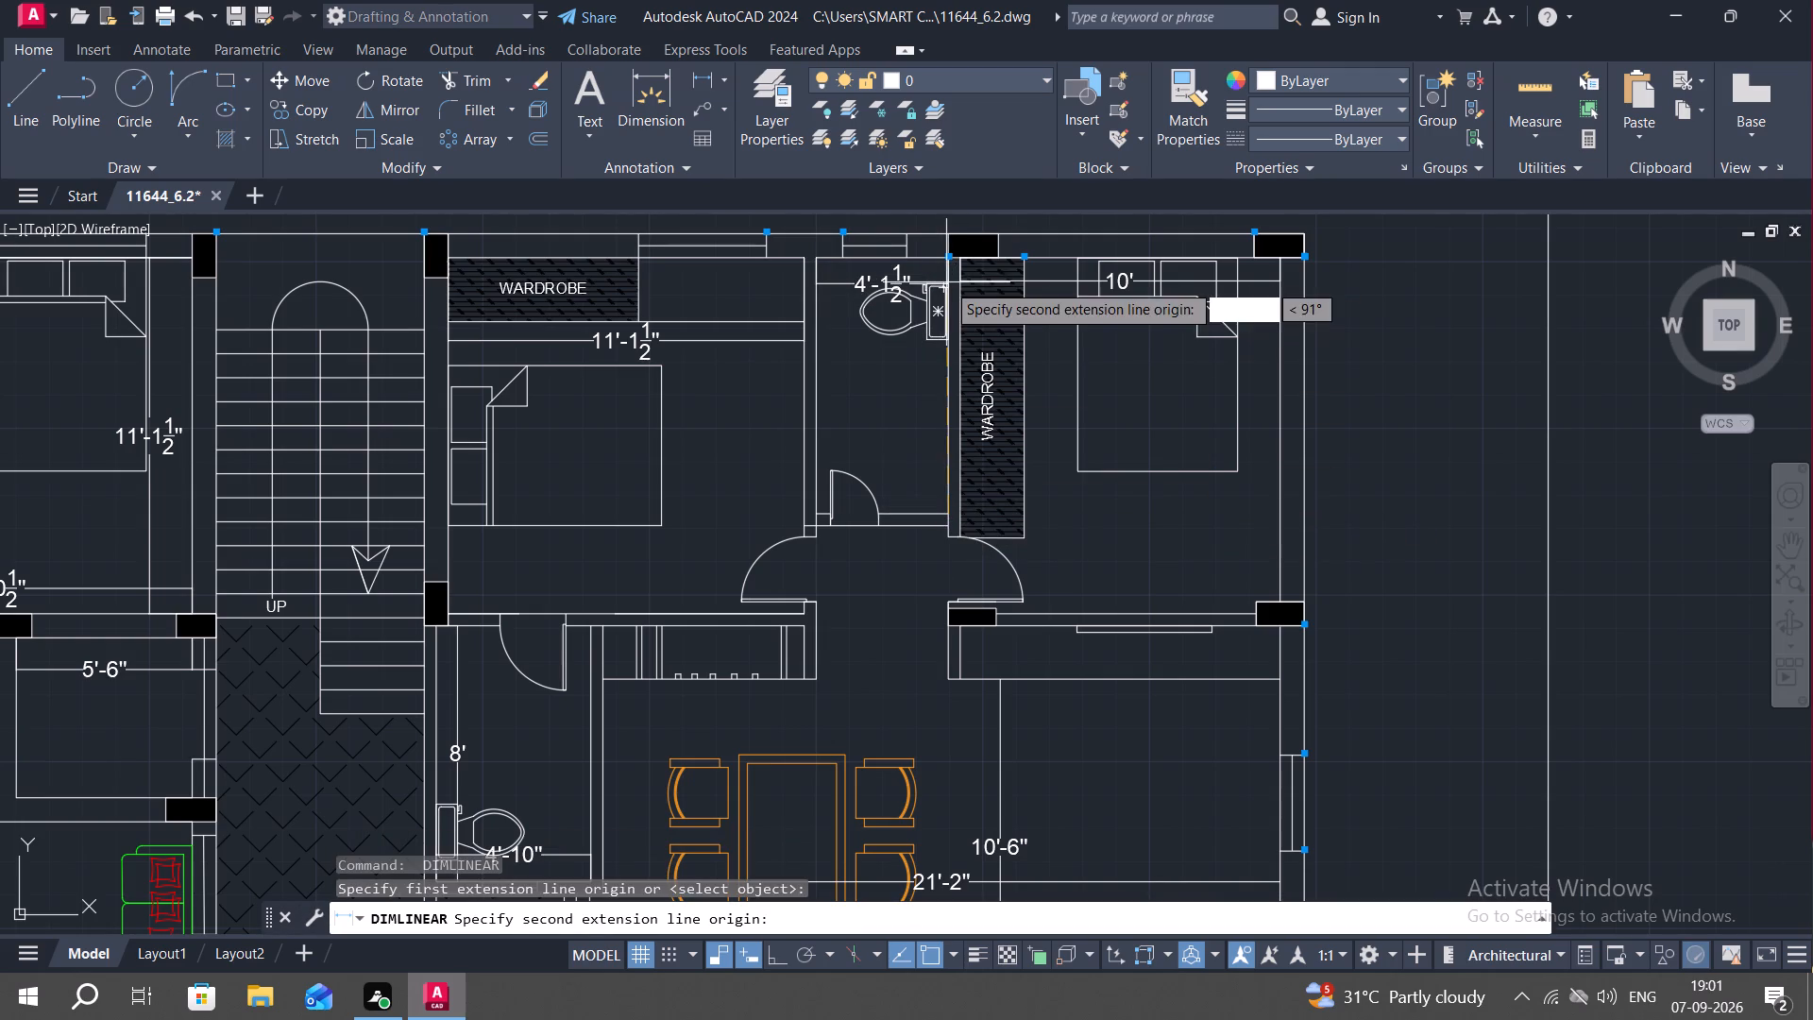
{"action": "left_click", "coordinate": [946, 258]}
{"action": "left_click", "coordinate": [920, 265]}
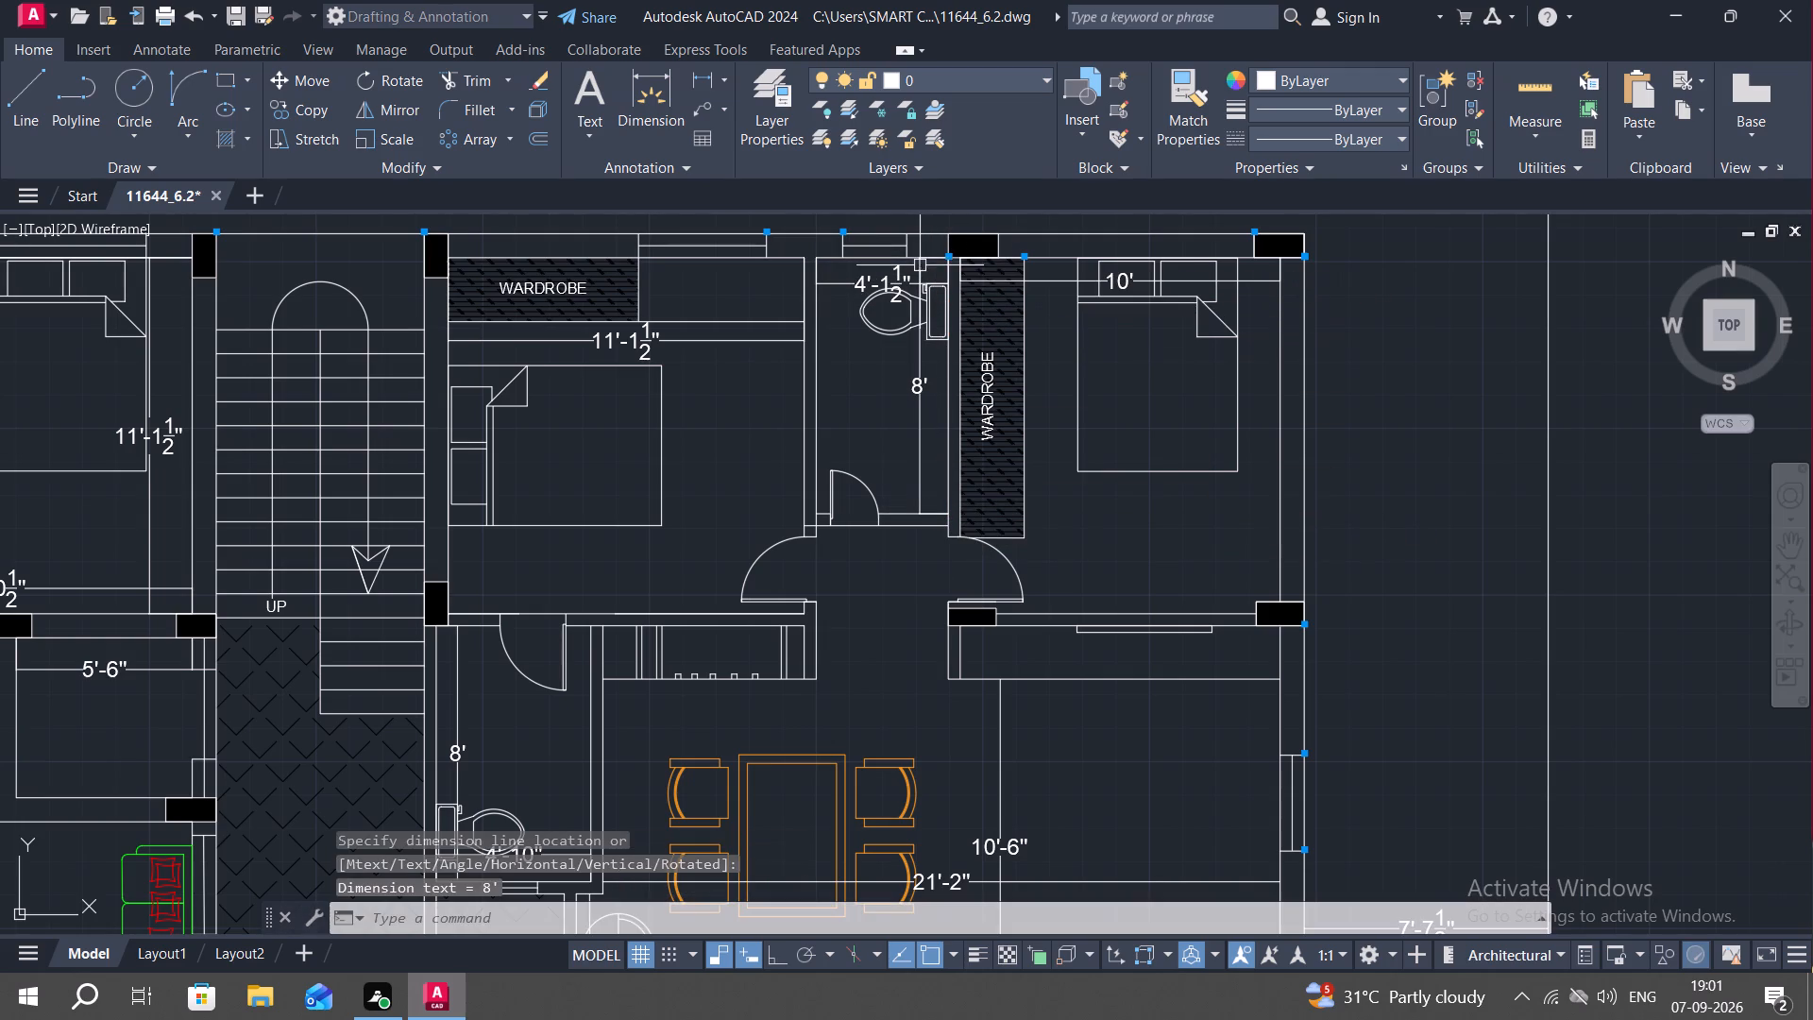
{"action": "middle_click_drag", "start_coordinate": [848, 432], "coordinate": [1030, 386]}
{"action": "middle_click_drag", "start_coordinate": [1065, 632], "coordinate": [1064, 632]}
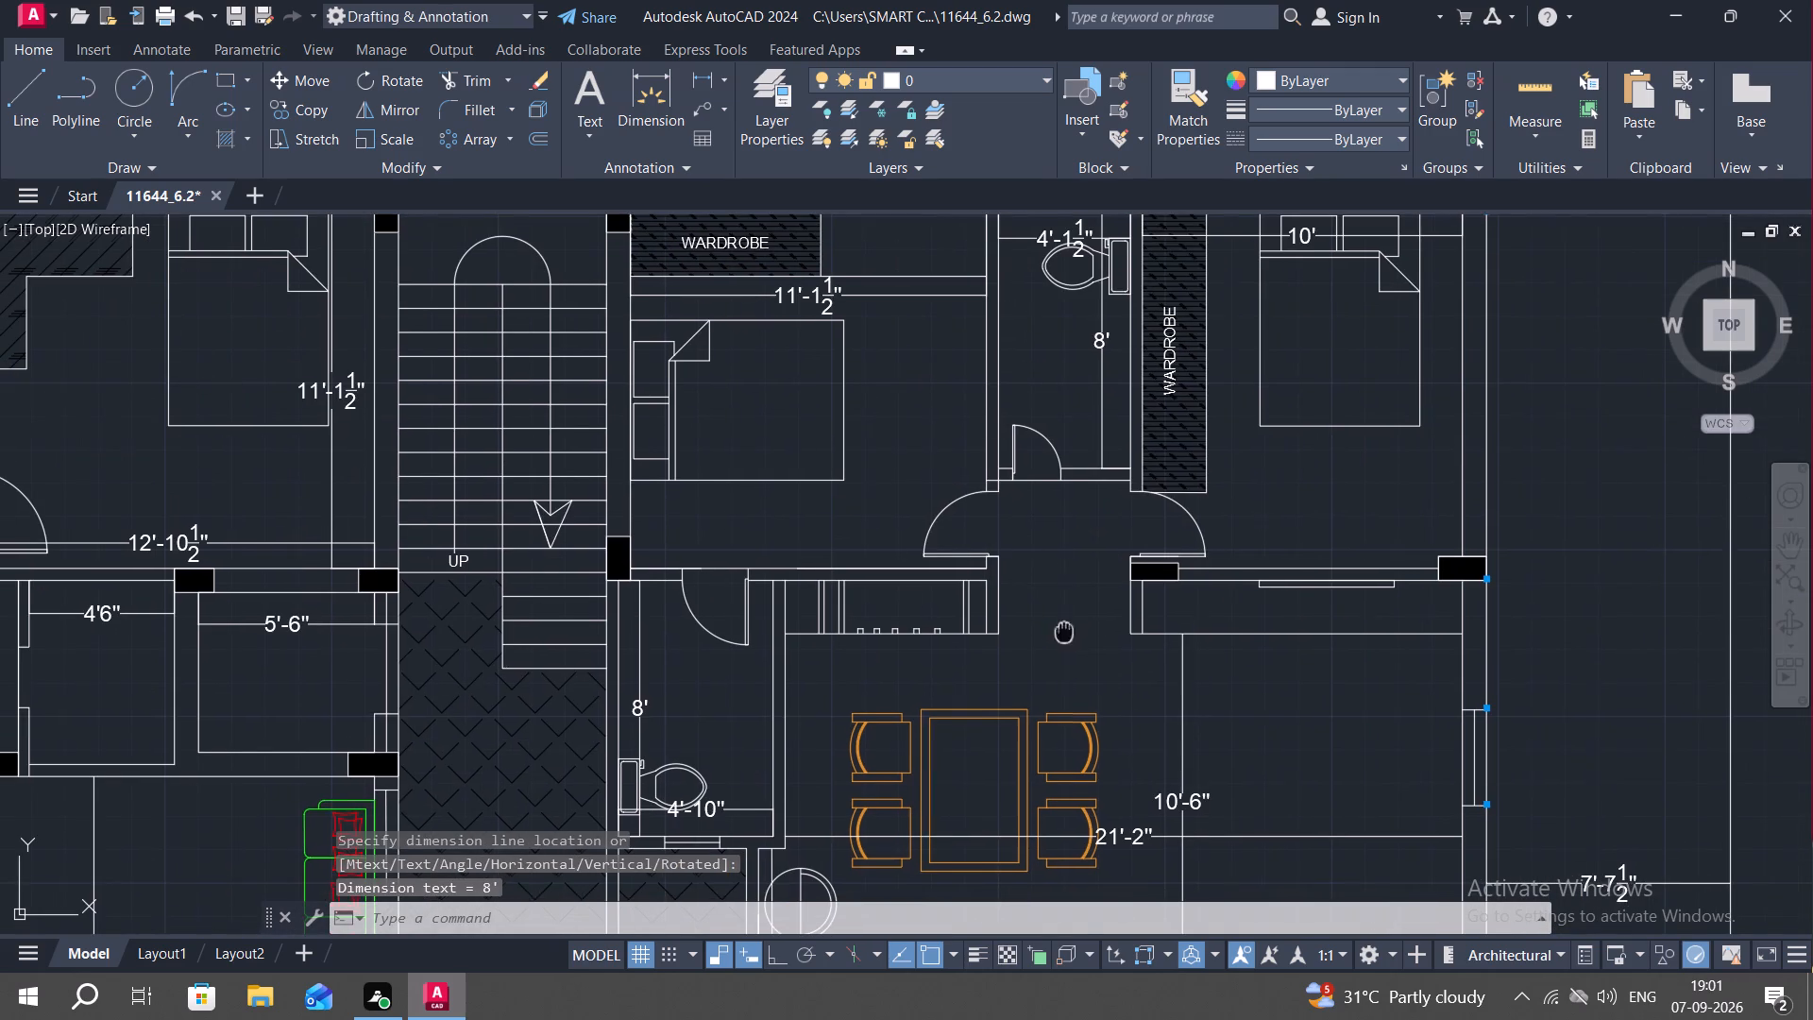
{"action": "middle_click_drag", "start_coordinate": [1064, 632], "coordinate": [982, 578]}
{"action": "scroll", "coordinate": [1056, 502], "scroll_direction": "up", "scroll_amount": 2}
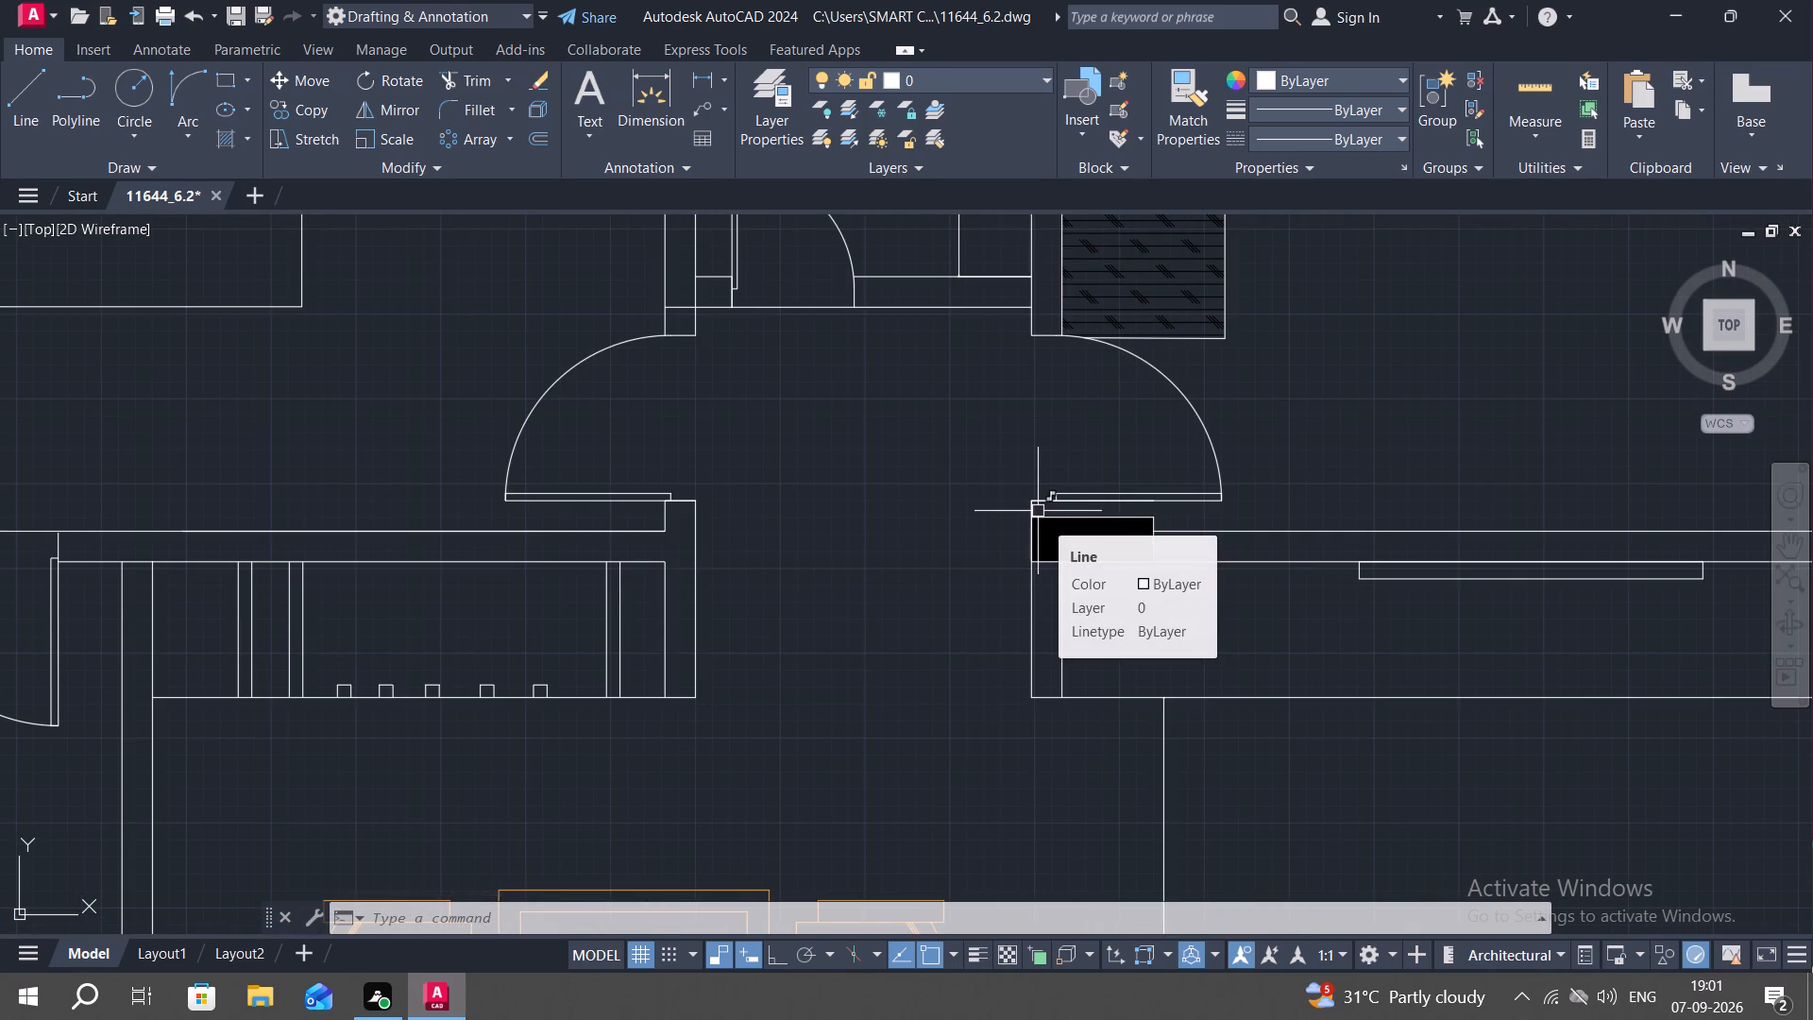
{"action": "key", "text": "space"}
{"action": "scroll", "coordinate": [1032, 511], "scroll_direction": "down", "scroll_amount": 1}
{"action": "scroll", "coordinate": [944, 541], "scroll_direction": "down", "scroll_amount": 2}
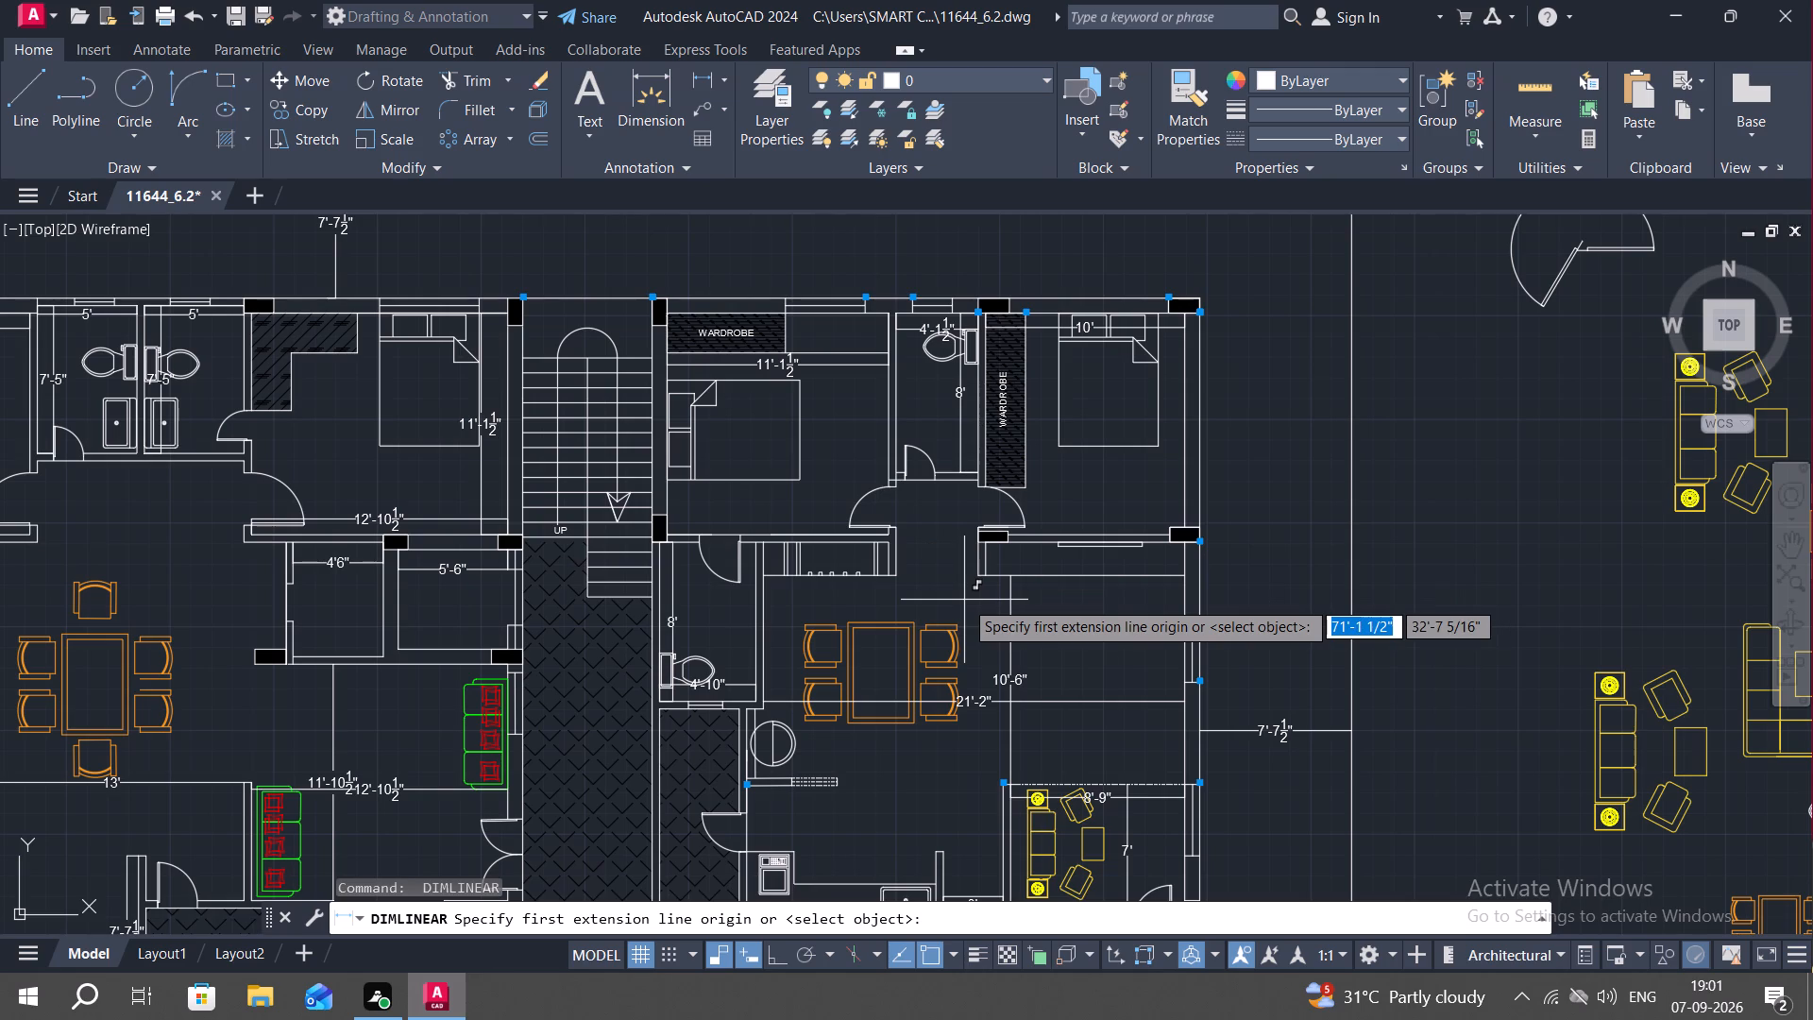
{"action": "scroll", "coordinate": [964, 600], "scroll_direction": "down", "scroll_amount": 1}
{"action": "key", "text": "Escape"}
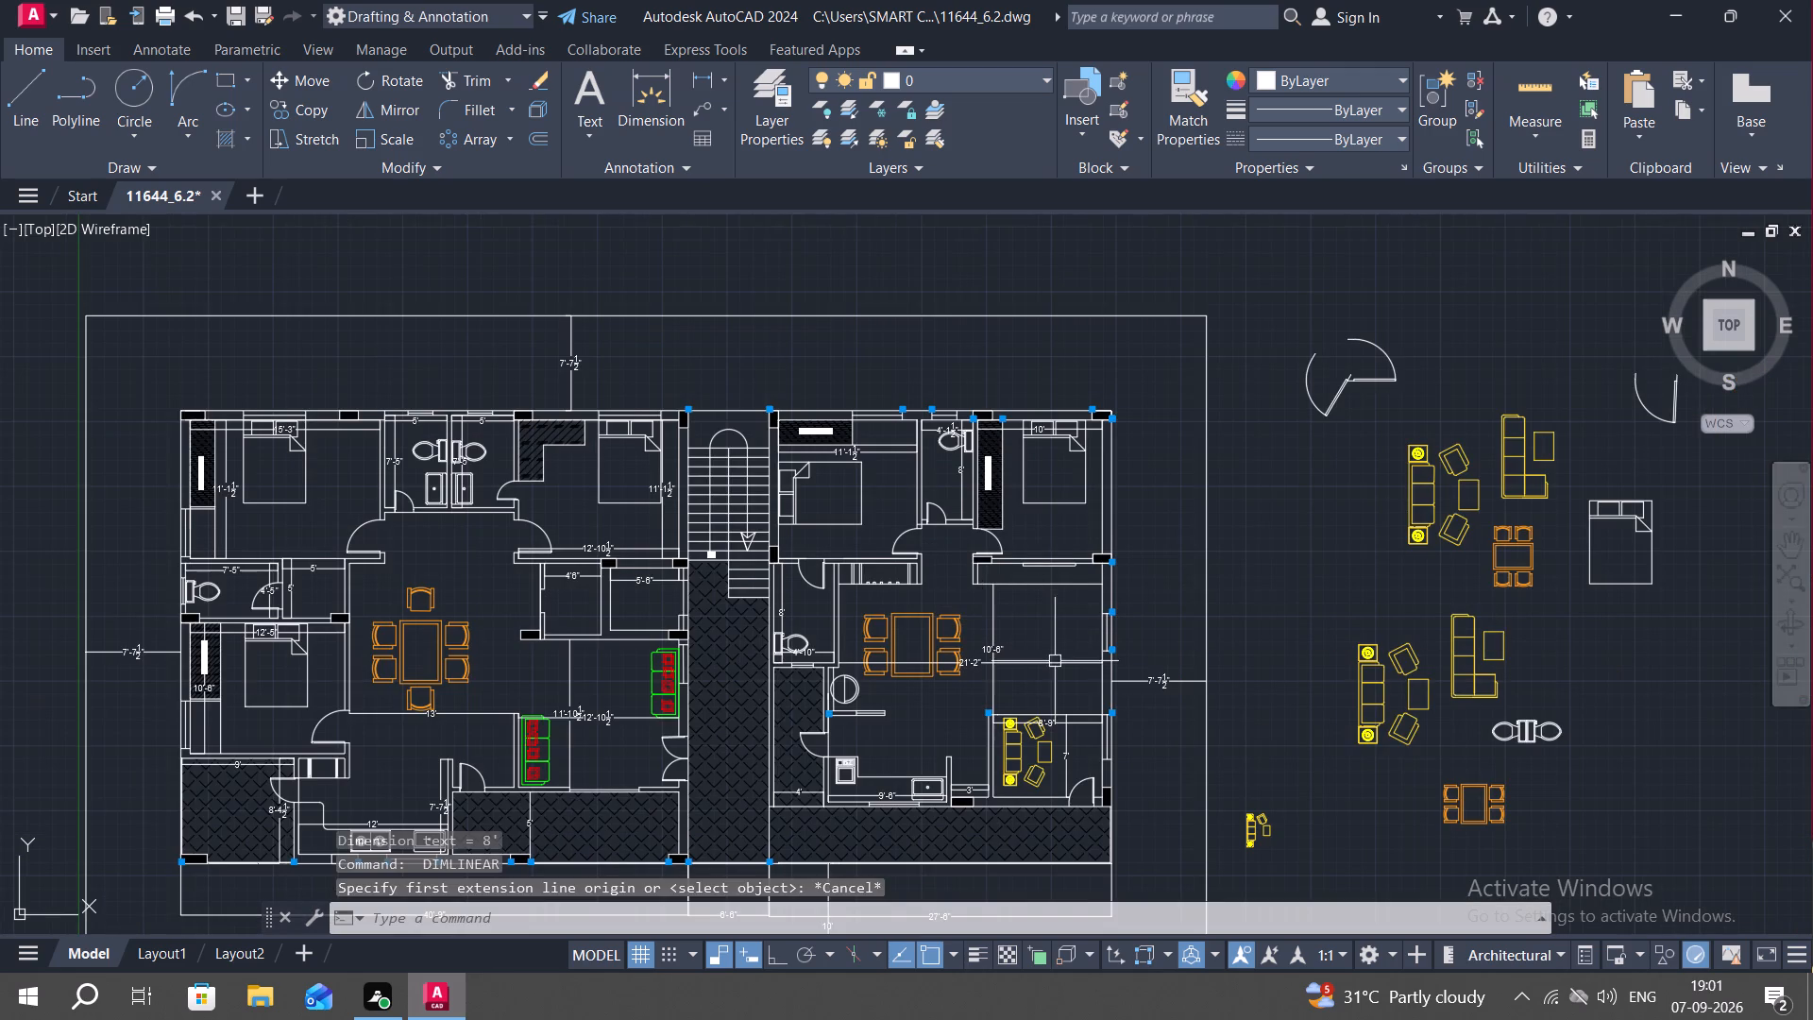
Erase all the spare furniture, fixture and door symbols lying outside the plot boundary beside the floor plan.
{"action": "middle_click_drag", "start_coordinate": [1055, 661], "coordinate": [1024, 552]}
{"action": "middle_click_drag", "start_coordinate": [1193, 503], "coordinate": [1088, 570]}
{"action": "scroll", "coordinate": [1080, 579], "scroll_direction": "down", "scroll_amount": 1}
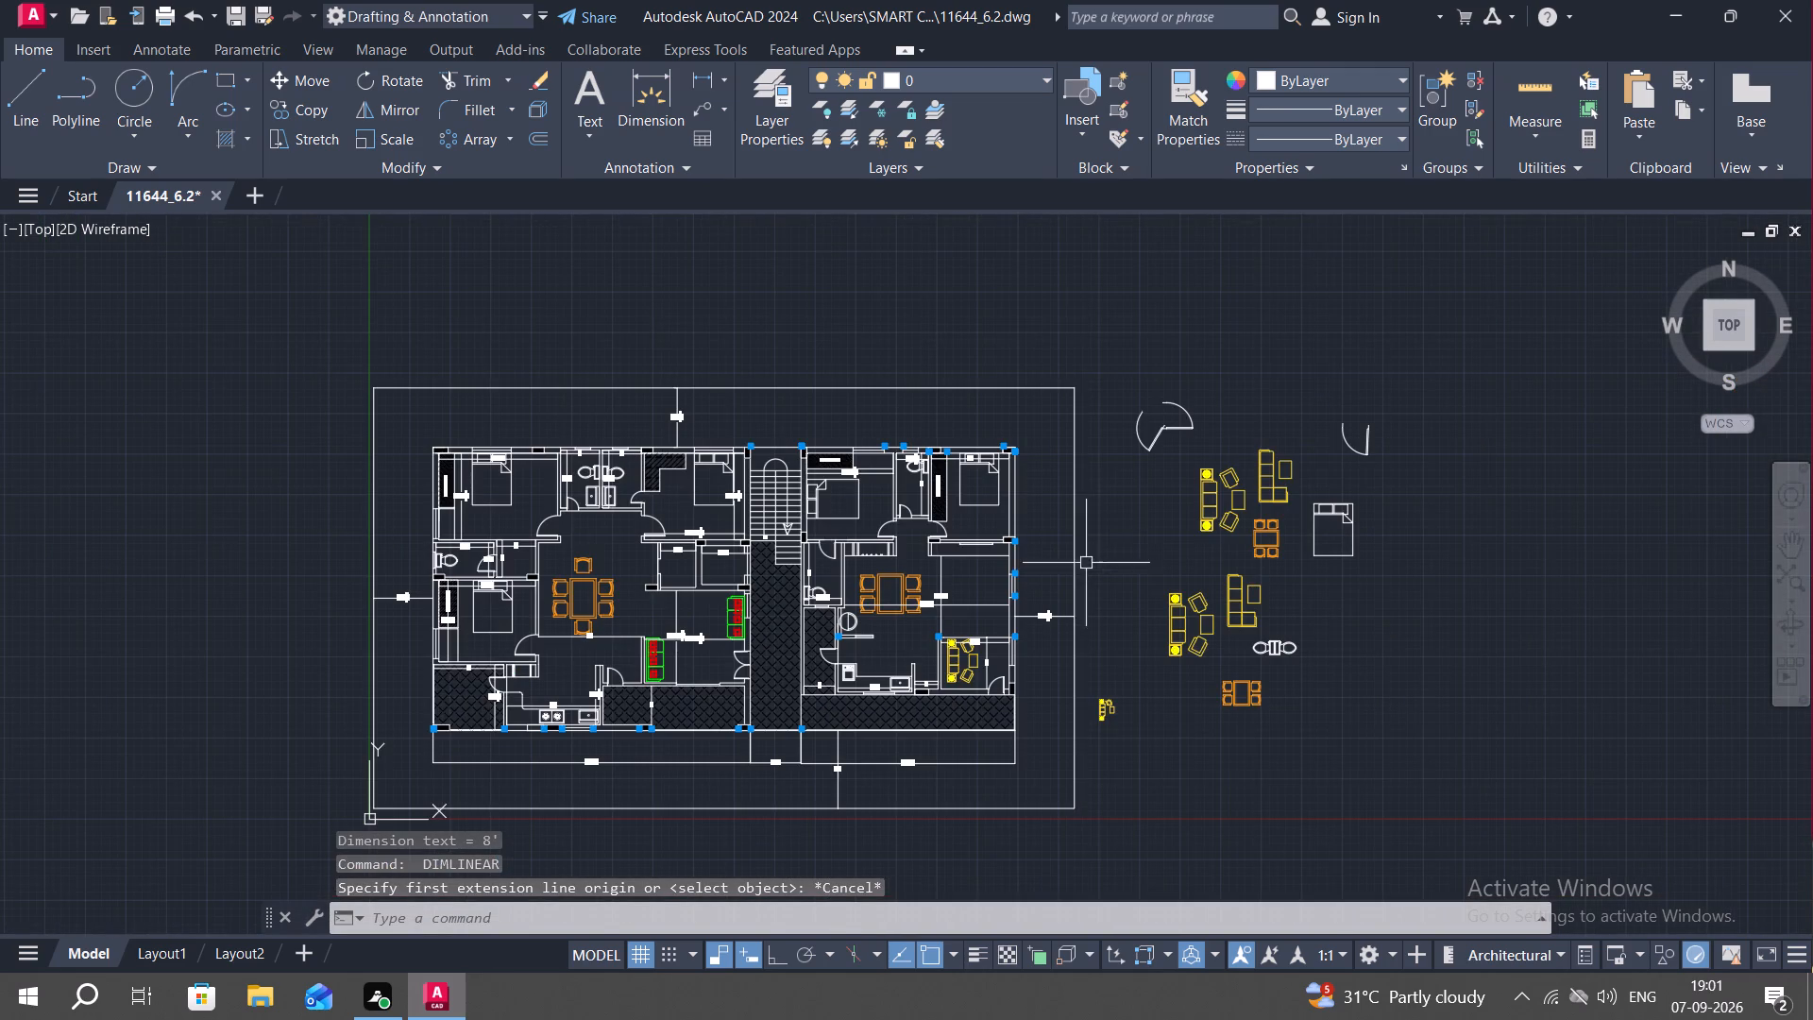
{"action": "left_click", "coordinate": [1092, 337]}
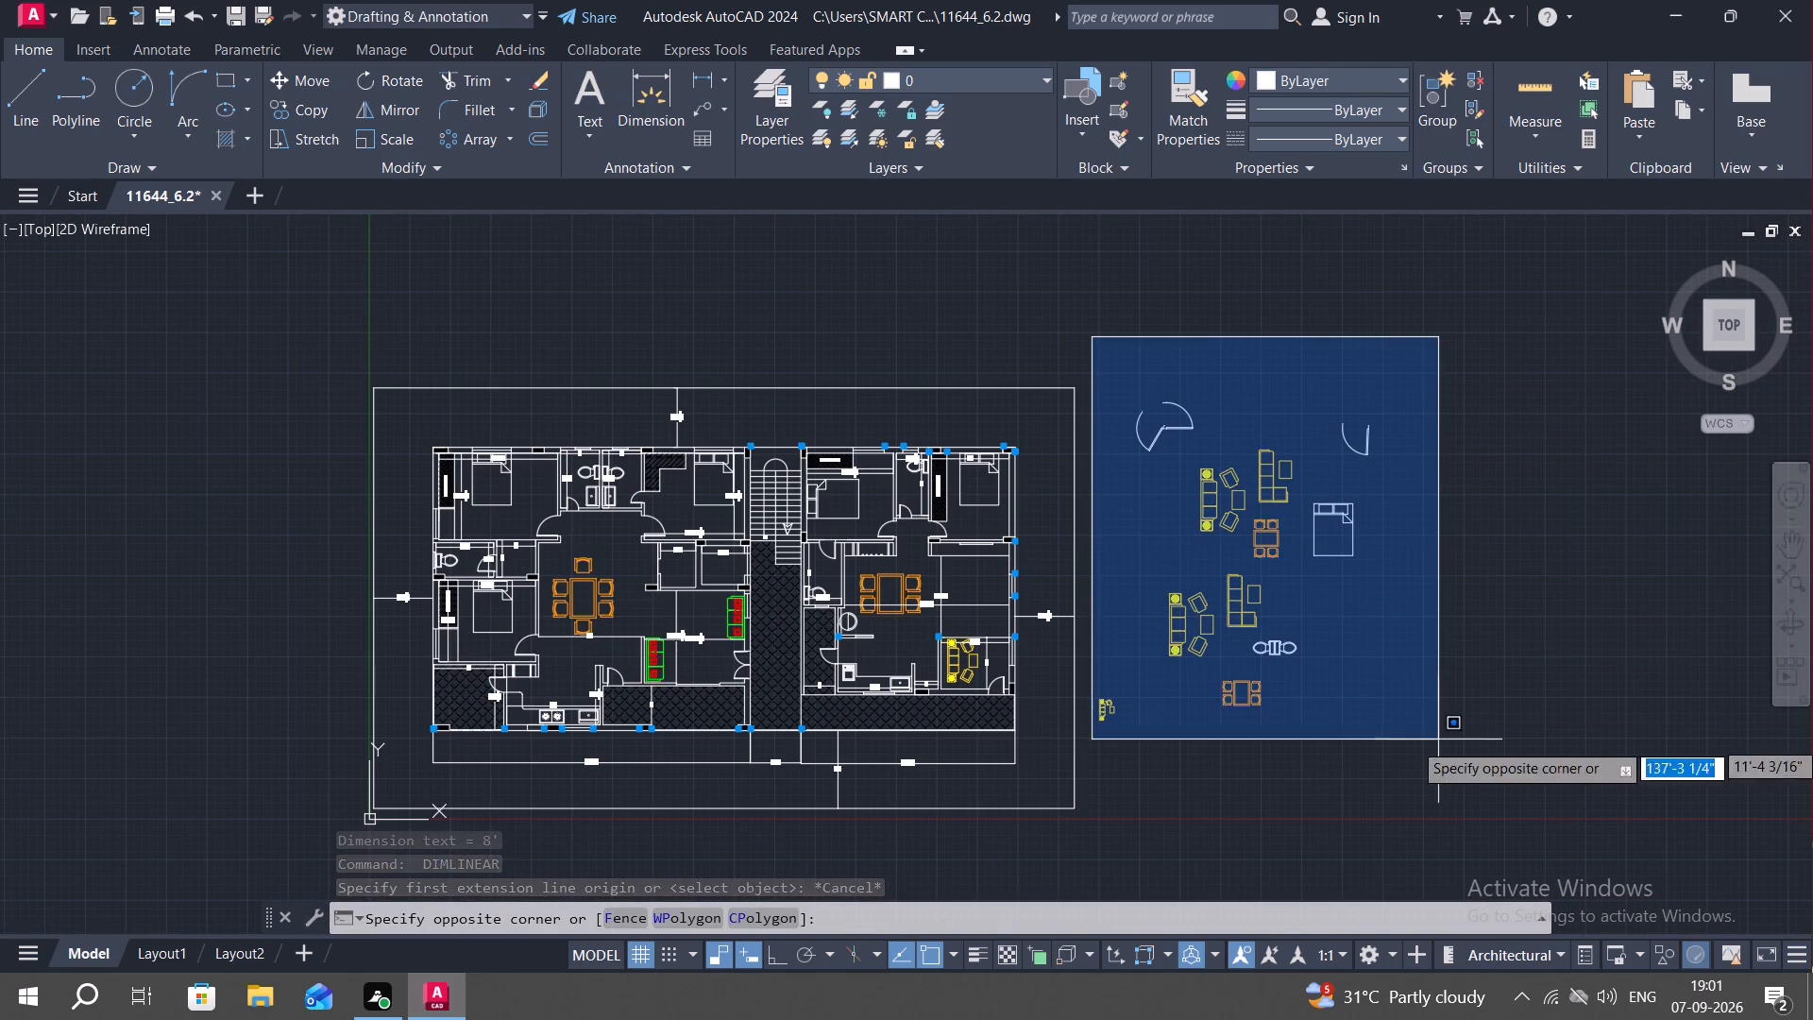
{"action": "left_click", "coordinate": [1433, 768]}
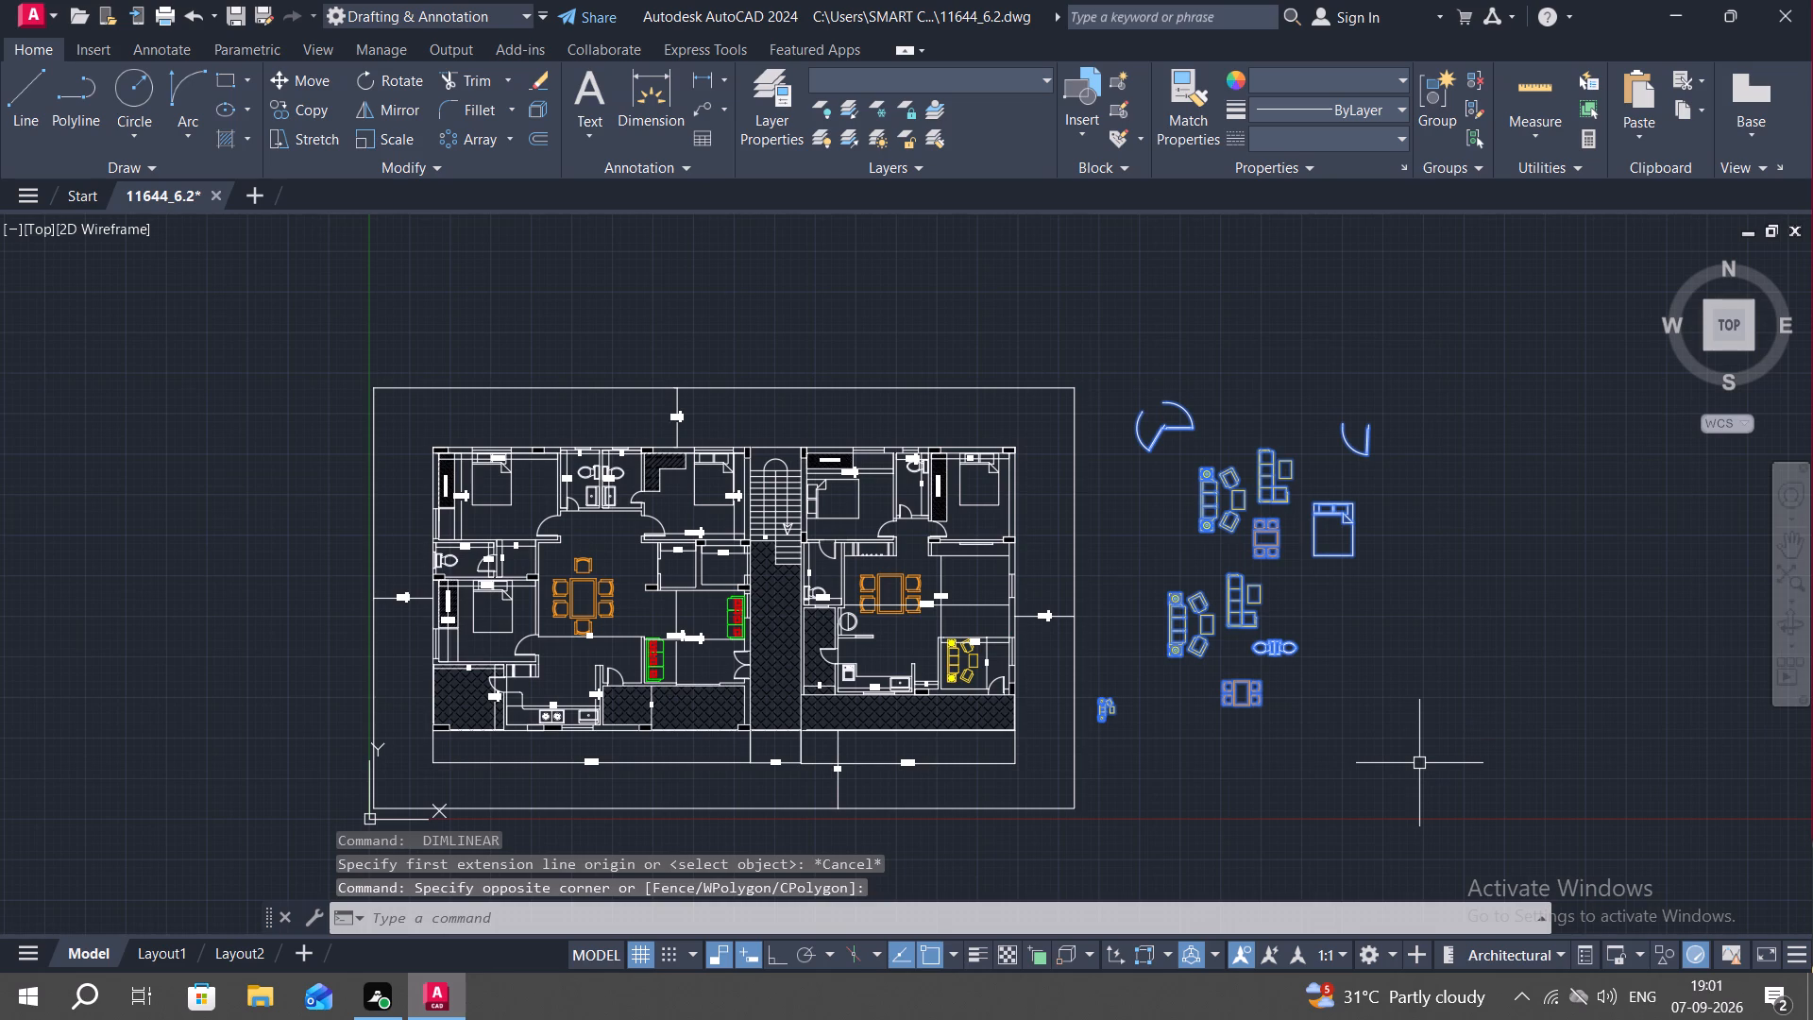
{"action": "key", "text": "Delete"}
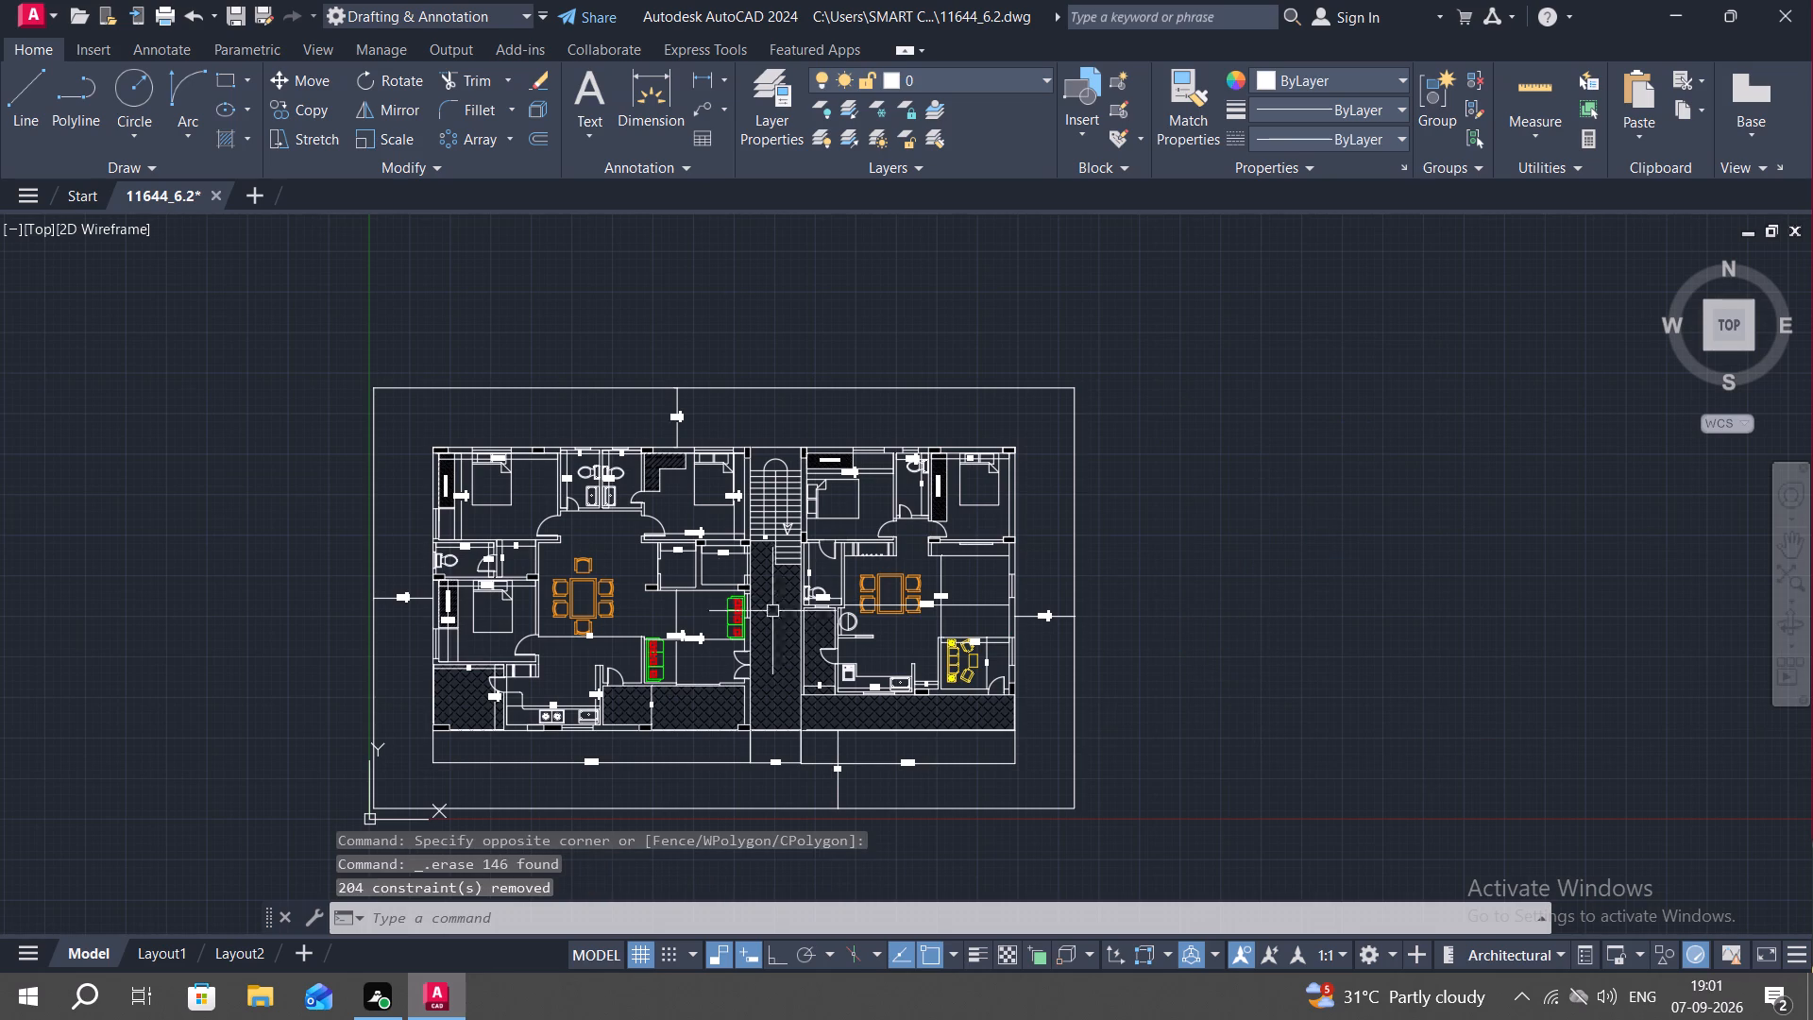
Break the plot boundary rectangle at its lower-left corner with Break at Point.
{"action": "scroll", "coordinate": [707, 626], "scroll_direction": "up", "scroll_amount": 1}
{"action": "middle_click_drag", "start_coordinate": [625, 660], "coordinate": [646, 442]}
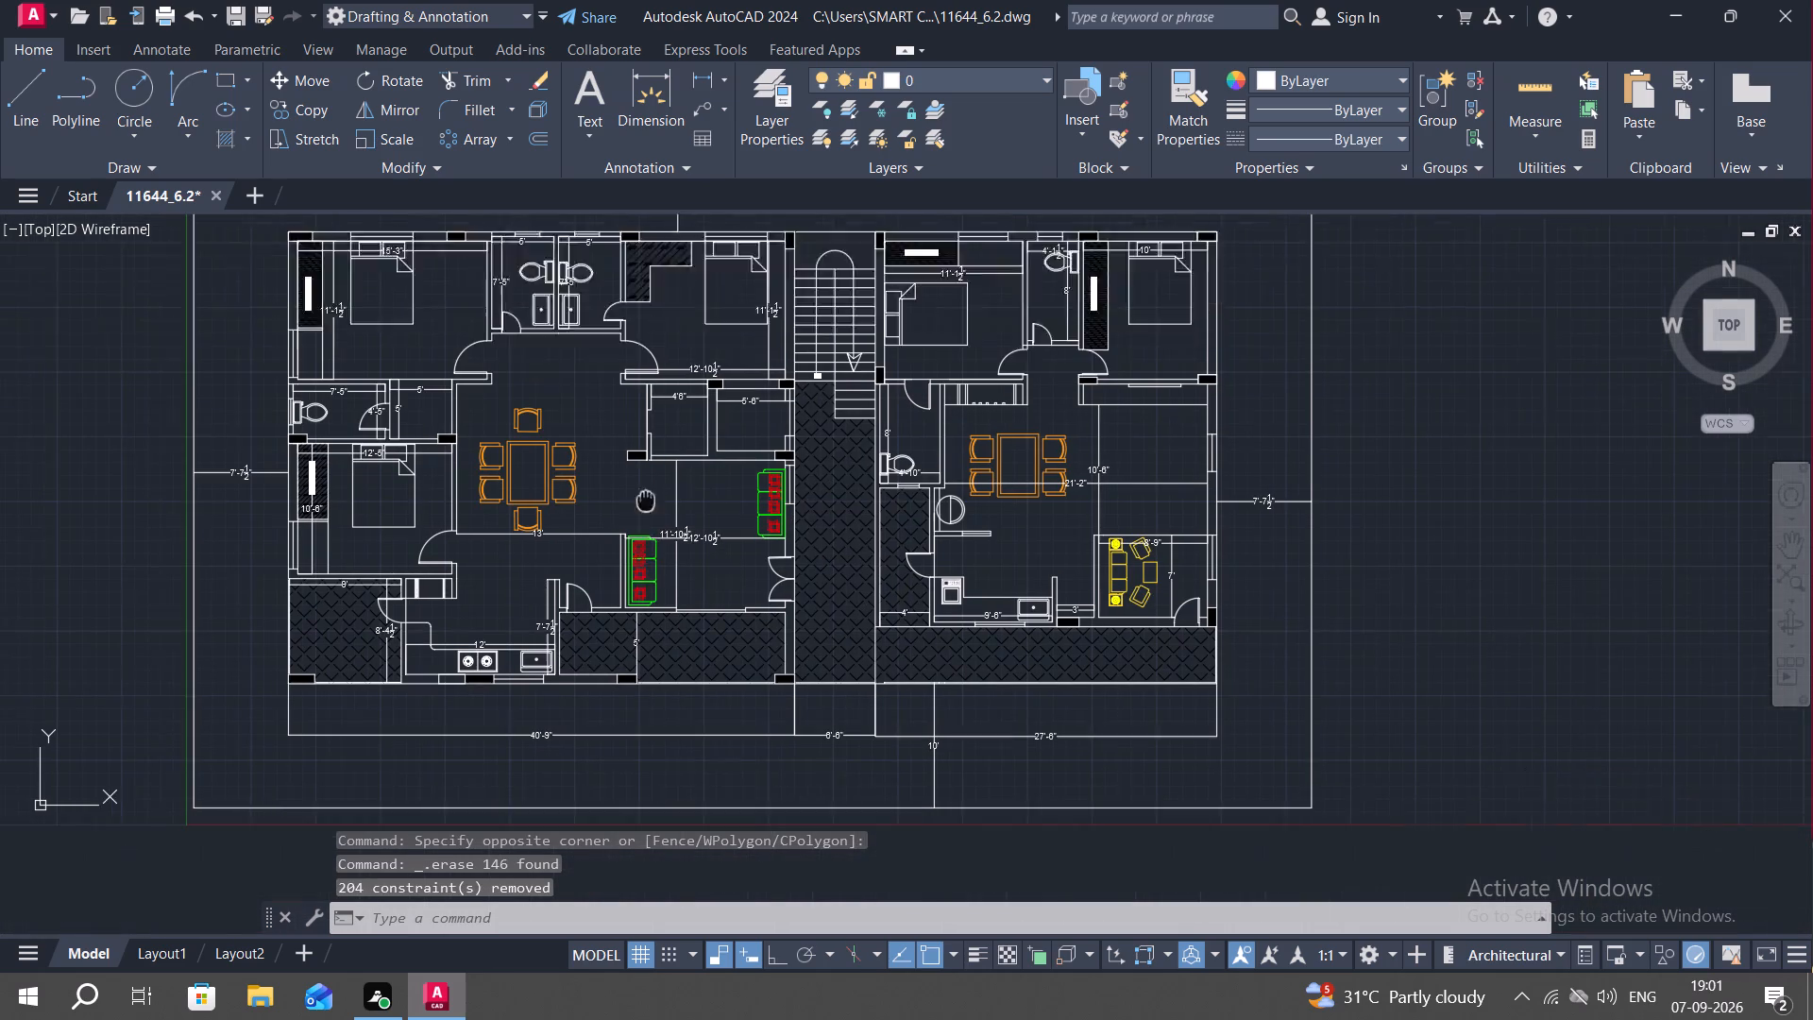
{"action": "middle_click_drag", "start_coordinate": [646, 442], "coordinate": [646, 412]}
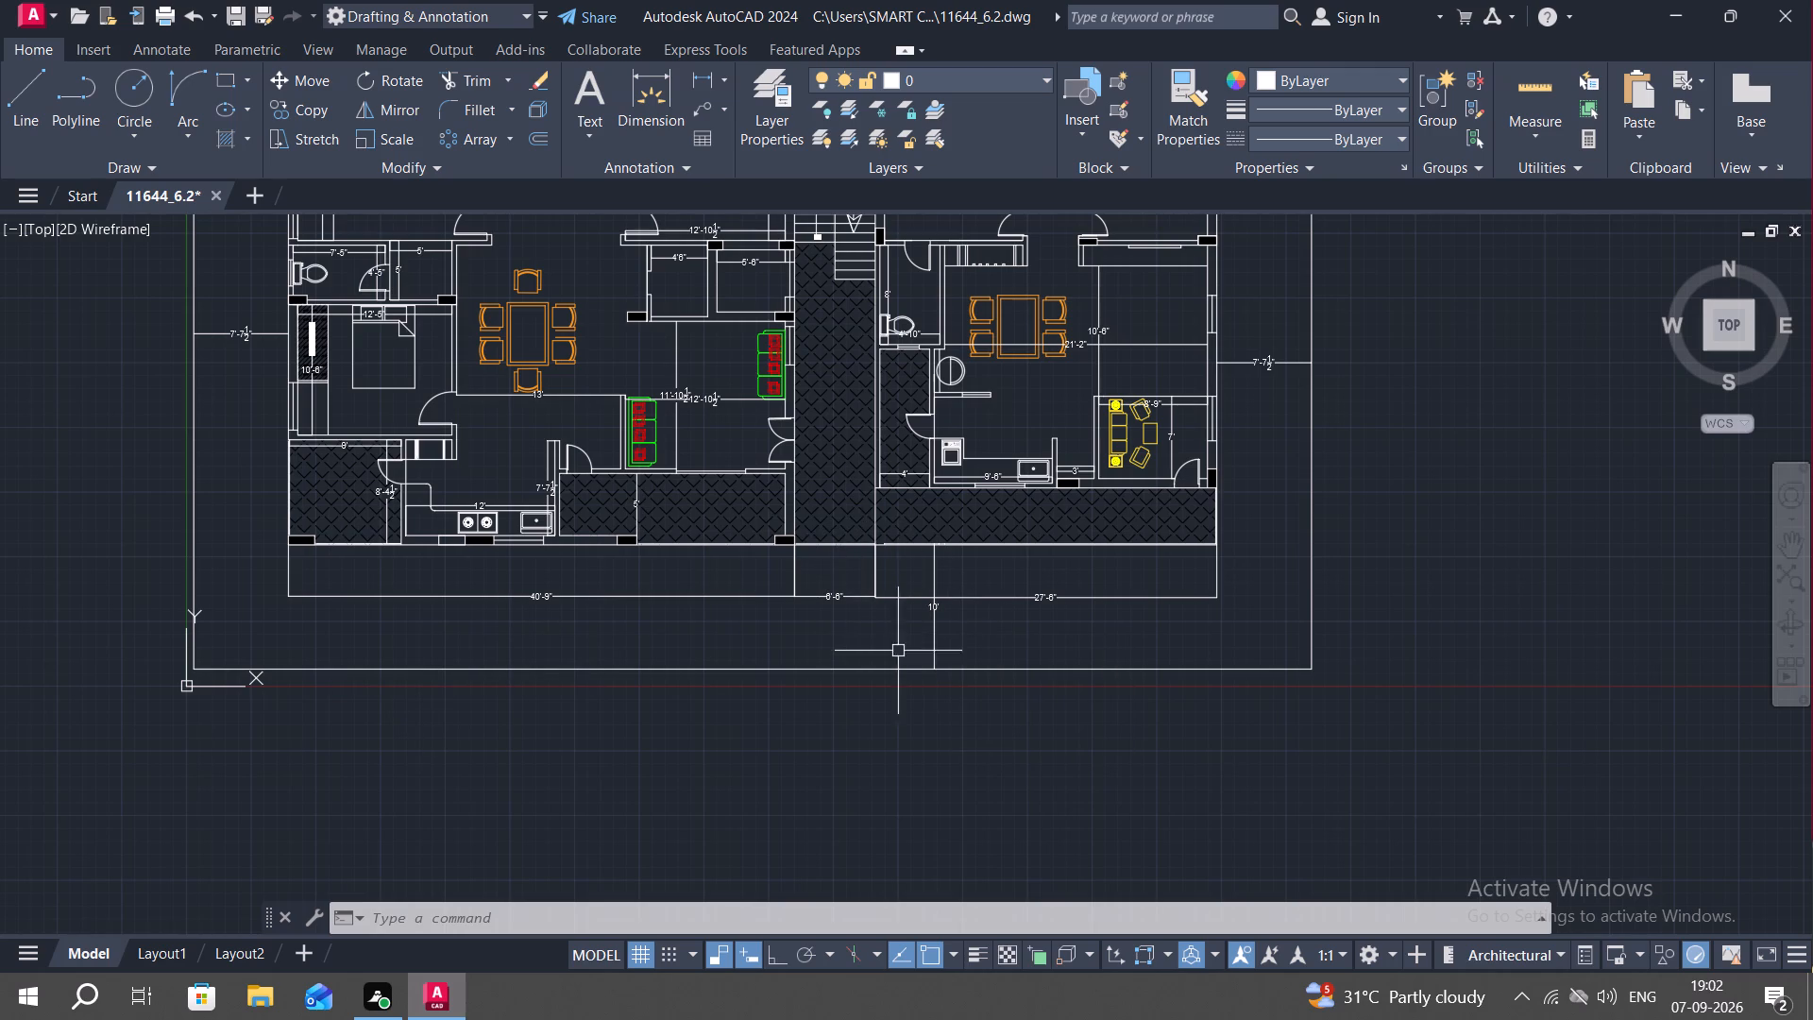
{"action": "middle_click_drag", "start_coordinate": [833, 611], "coordinate": [870, 541]}
{"action": "scroll", "coordinate": [847, 629], "scroll_direction": "down", "scroll_amount": 1}
{"action": "middle_click_drag", "start_coordinate": [810, 654], "coordinate": [812, 644]}
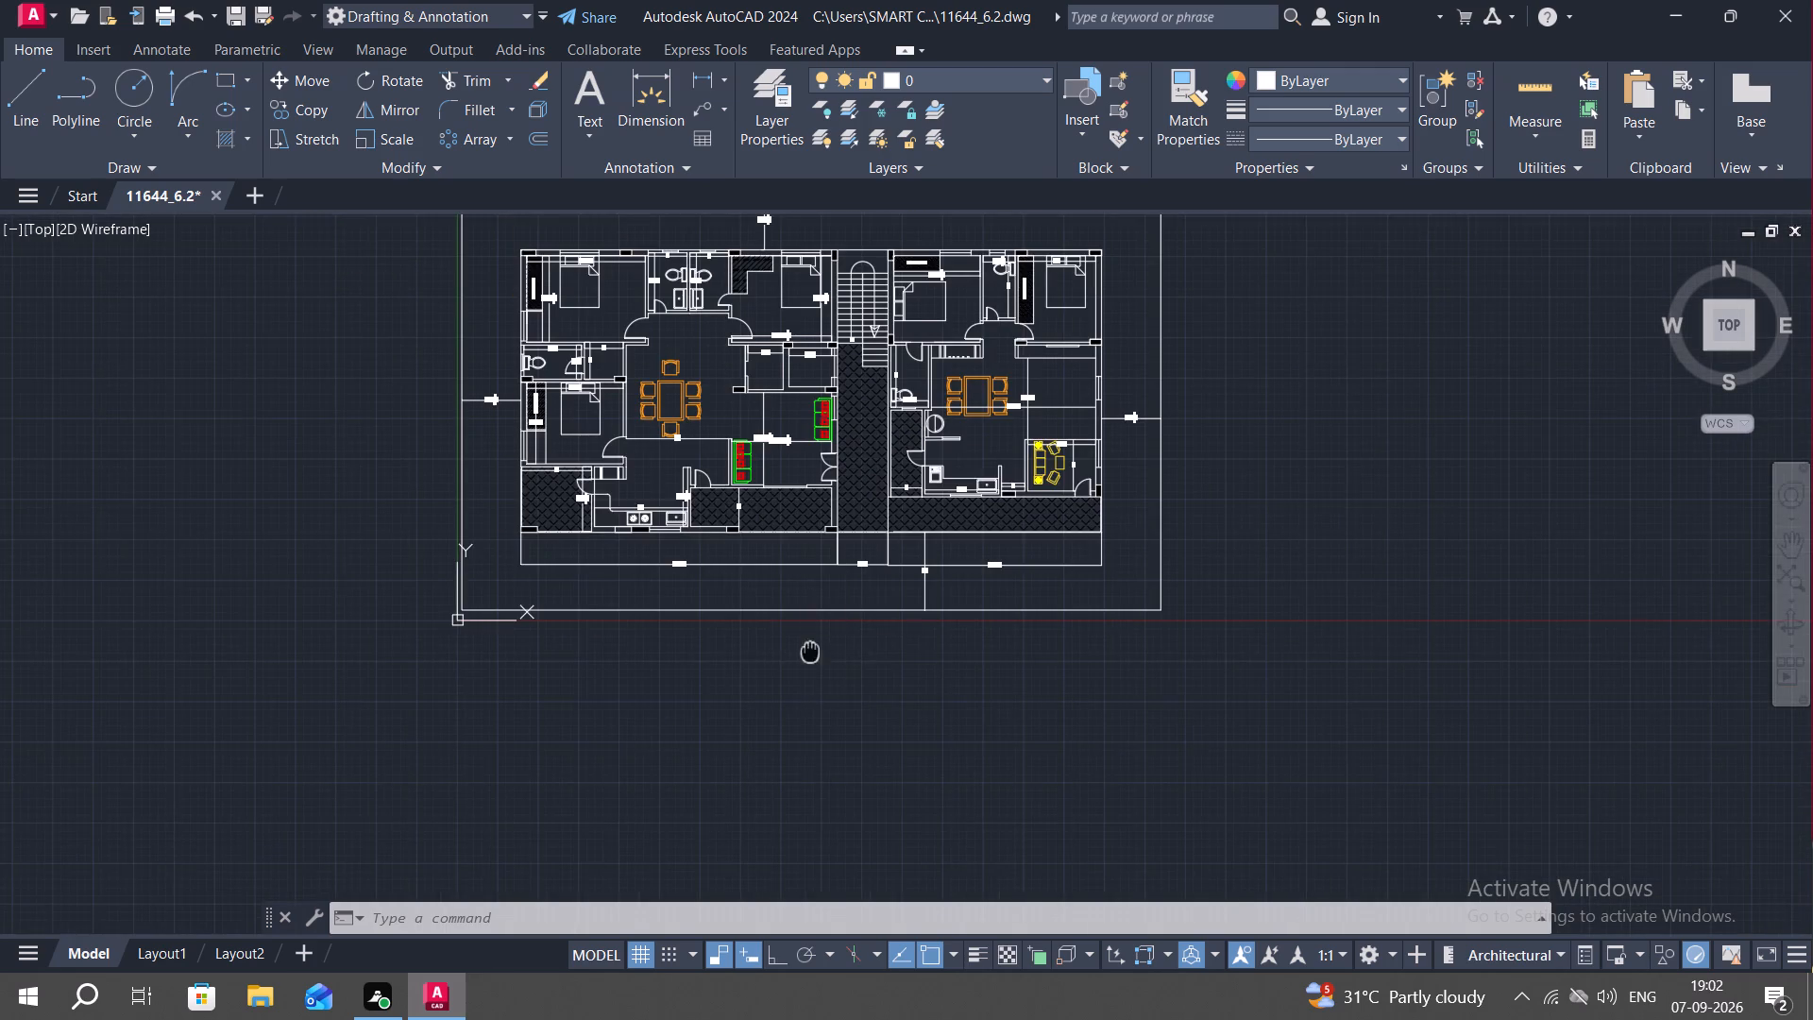
{"action": "middle_click_drag", "start_coordinate": [812, 644], "coordinate": [829, 562]}
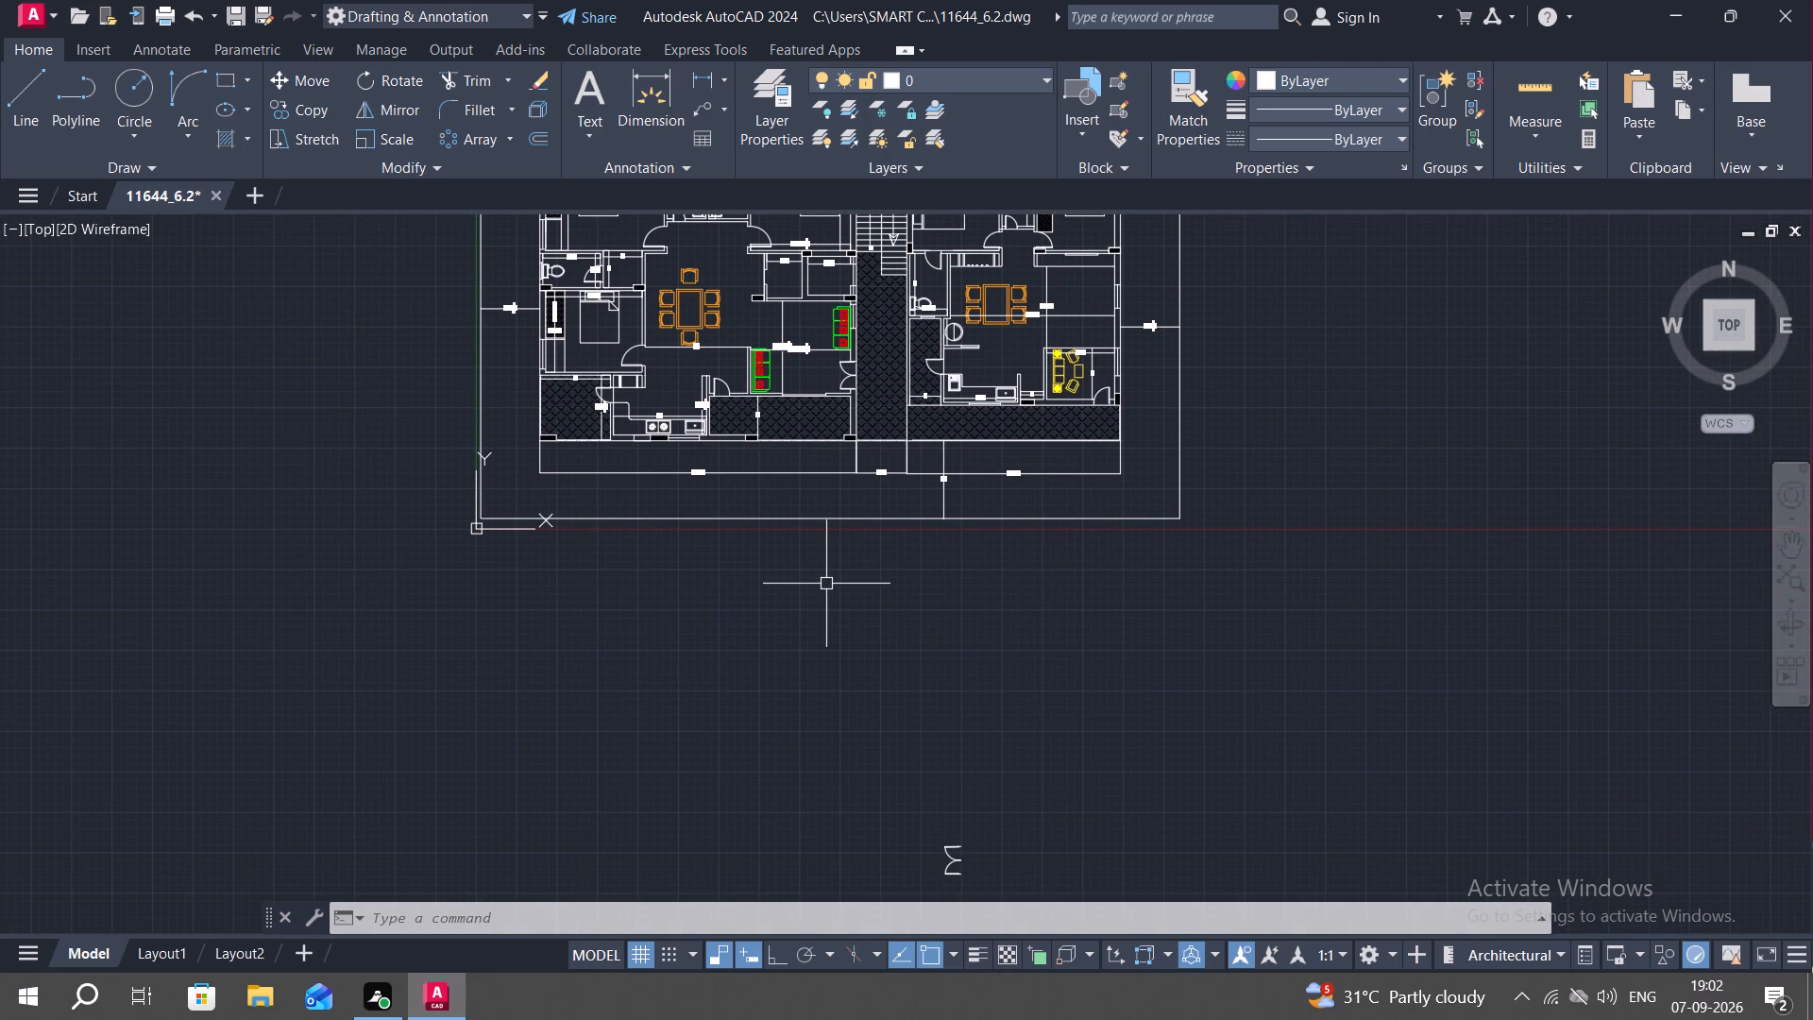
{"action": "key", "text": "o"}
{"action": "key", "text": "Escape"}
{"action": "type", "text": "BRE"}
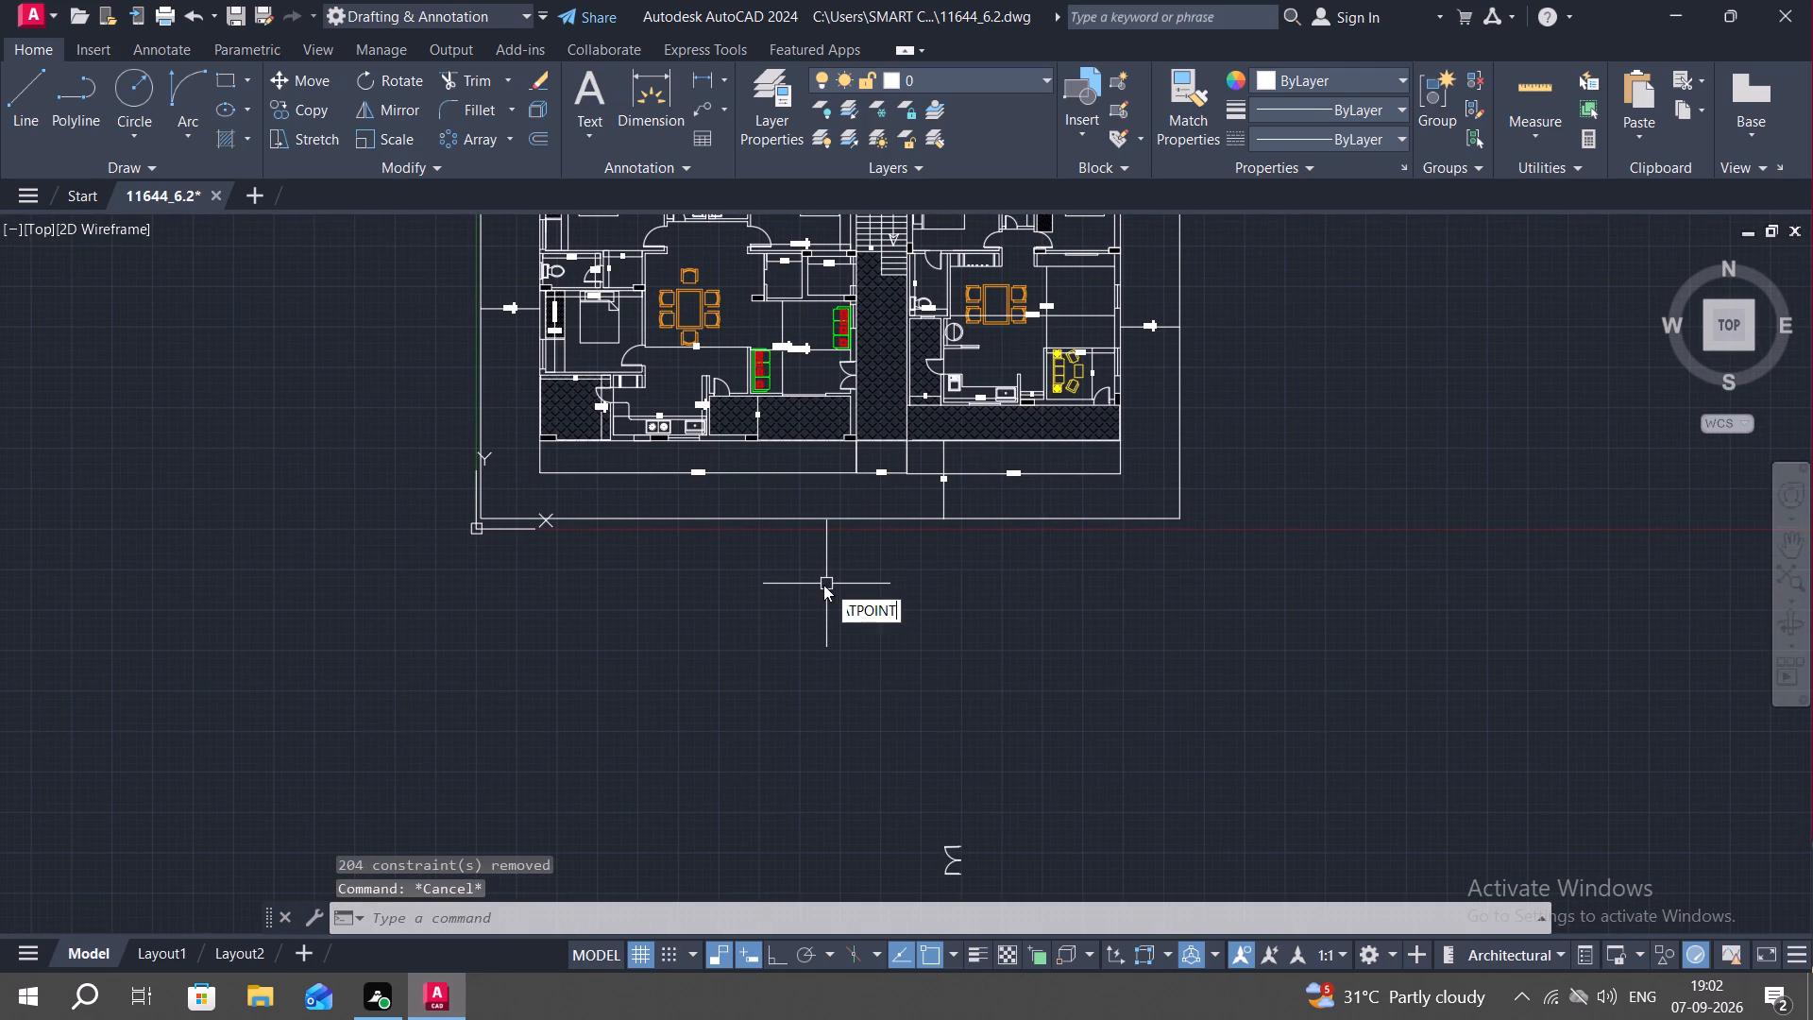
{"action": "left_click", "coordinate": [943, 628]}
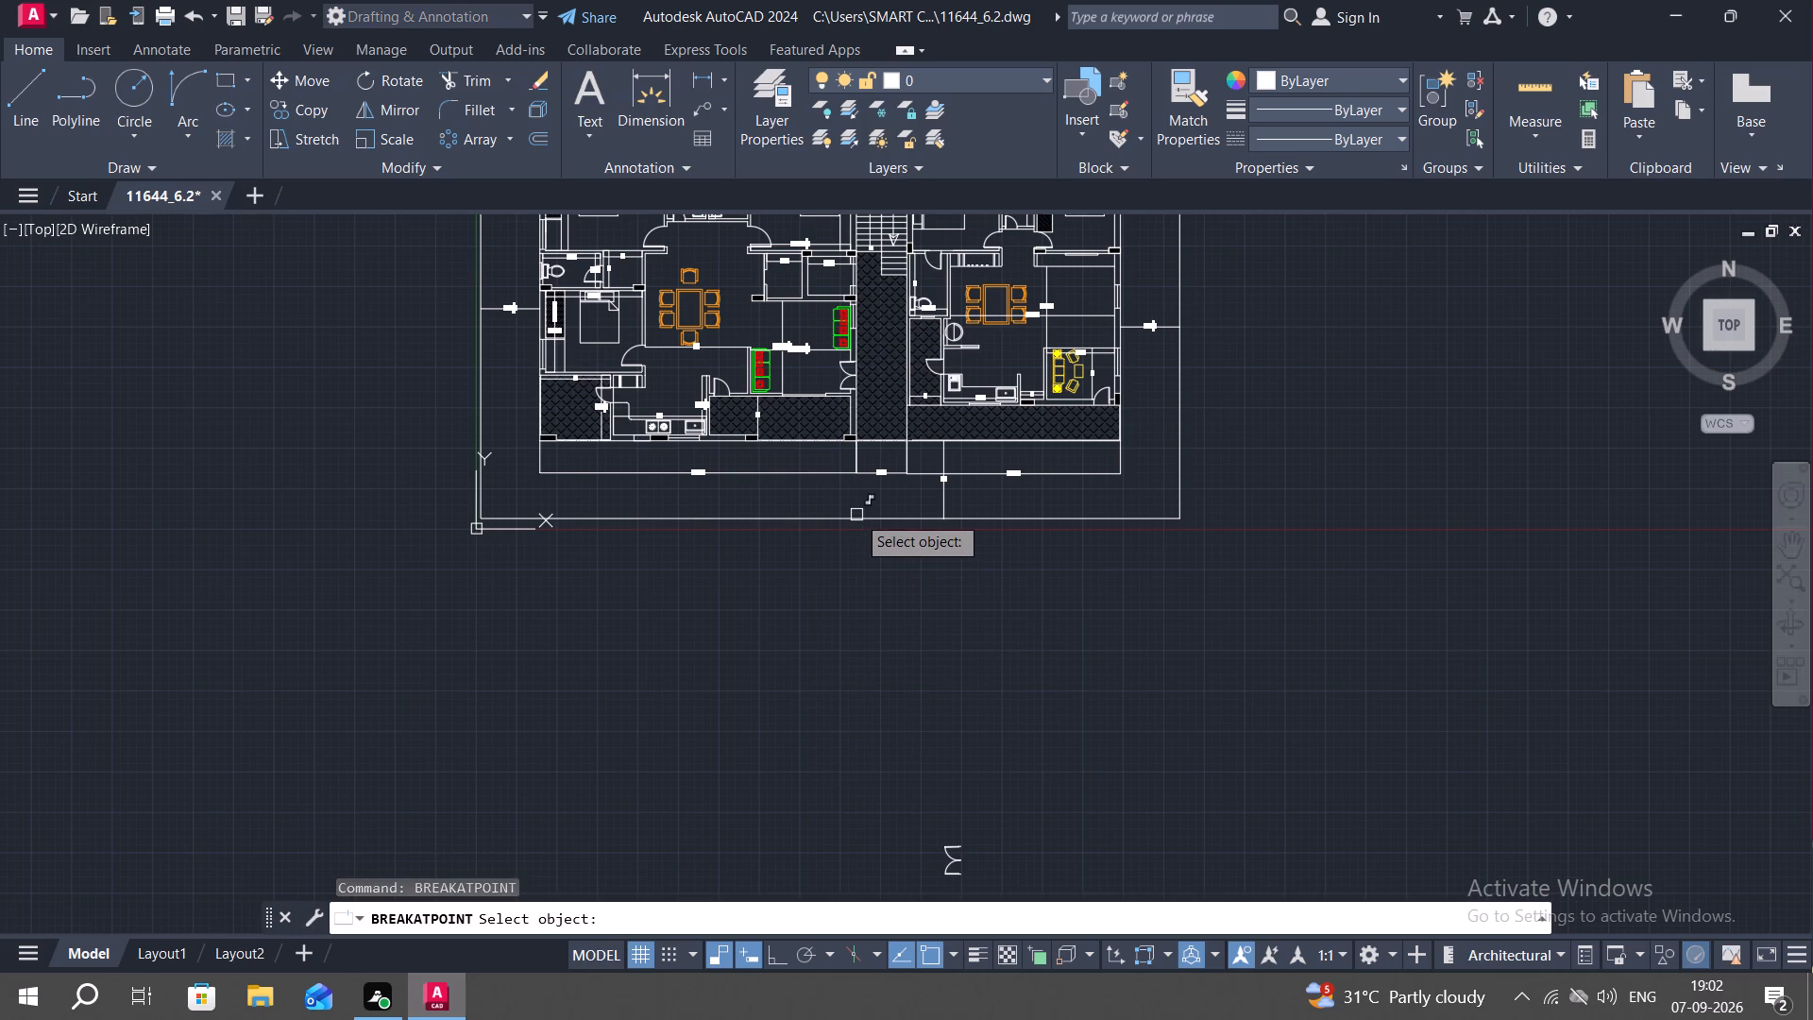
{"action": "left_click", "coordinate": [856, 515]}
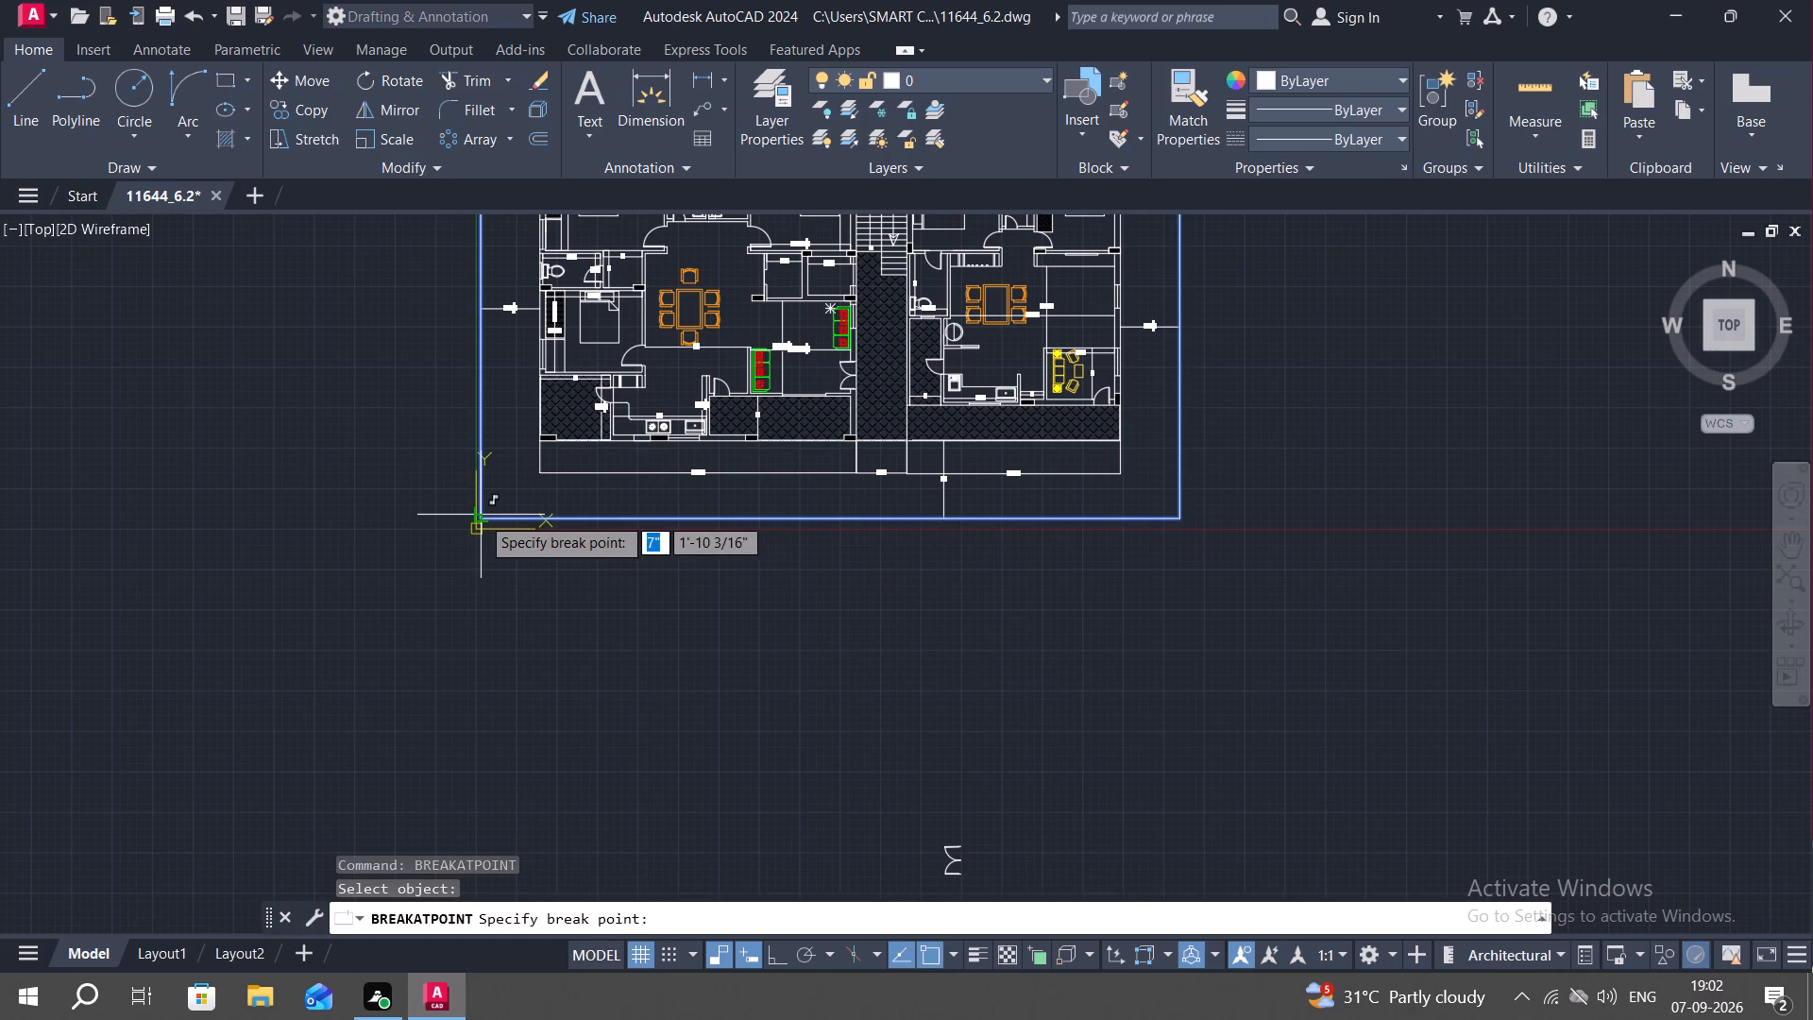
{"action": "scroll", "coordinate": [484, 522], "scroll_direction": "up", "scroll_amount": 2}
{"action": "left_click", "coordinate": [470, 510]}
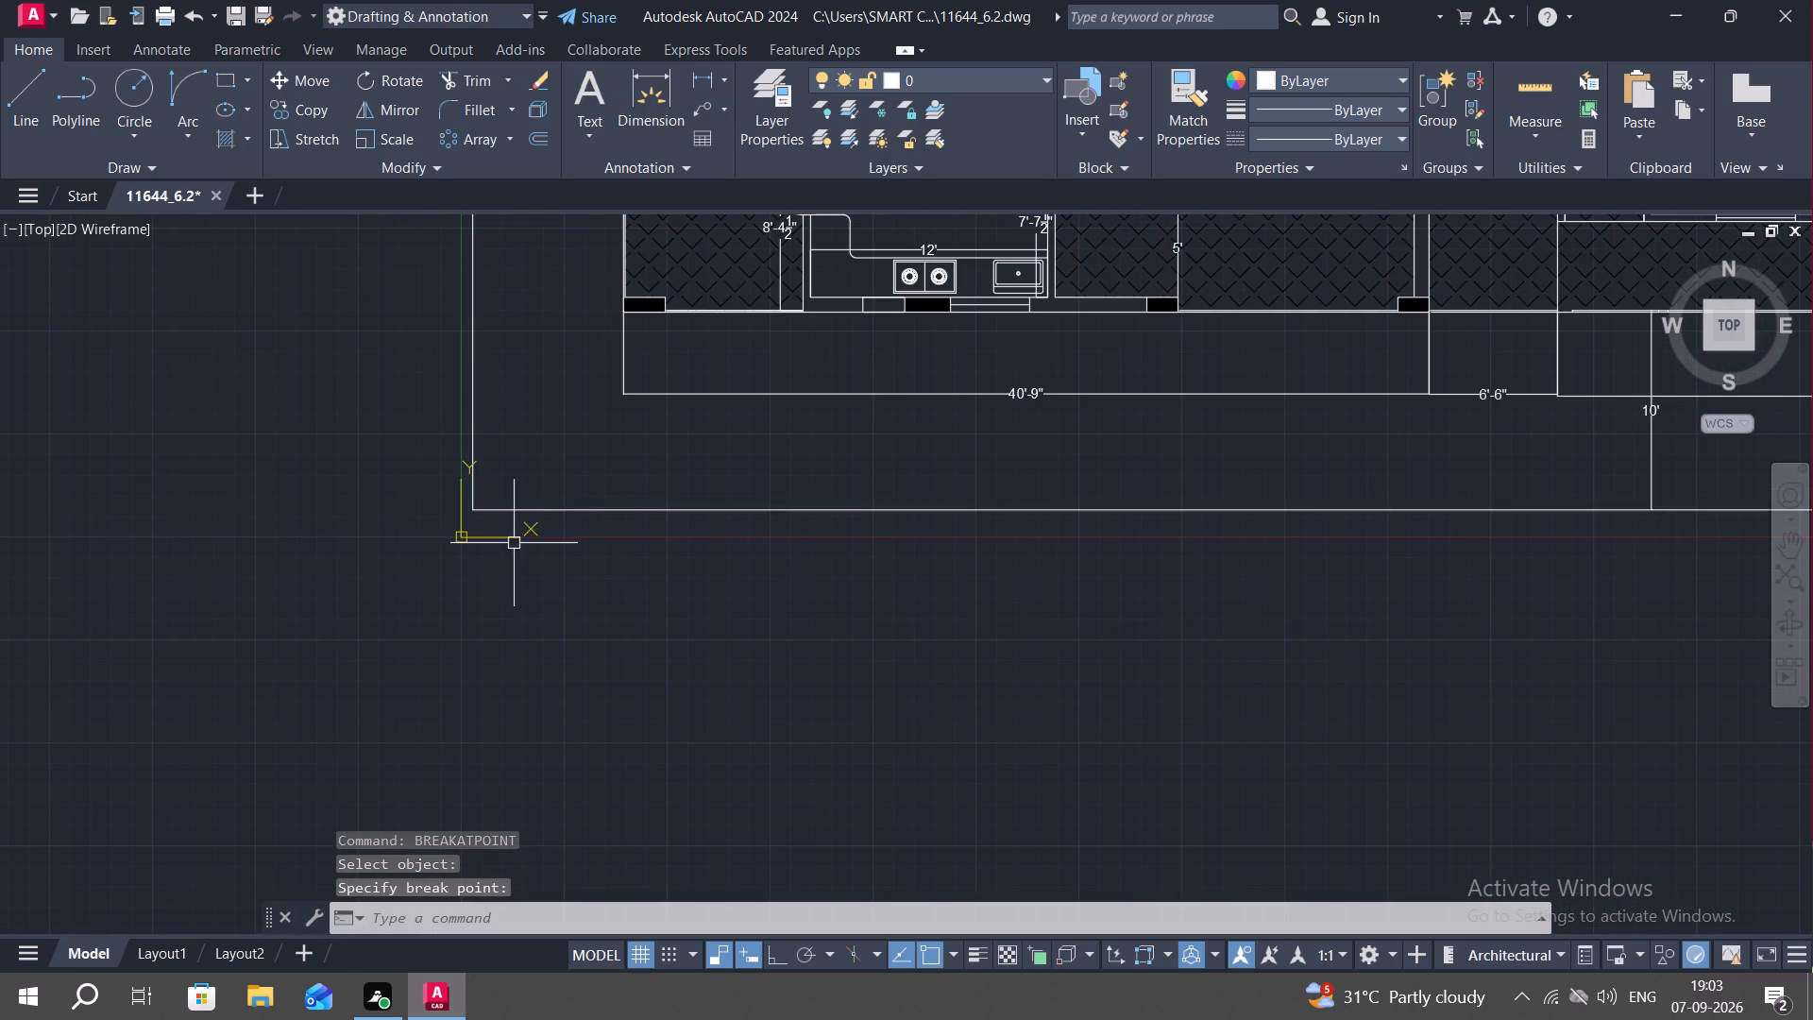
Break the plot boundary at its lower-right corner so its bottom edge becomes a separate line.
{"action": "scroll", "coordinate": [705, 579], "scroll_direction": "down", "scroll_amount": 2}
{"action": "key", "text": "space"}
{"action": "left_click", "coordinate": [965, 553]}
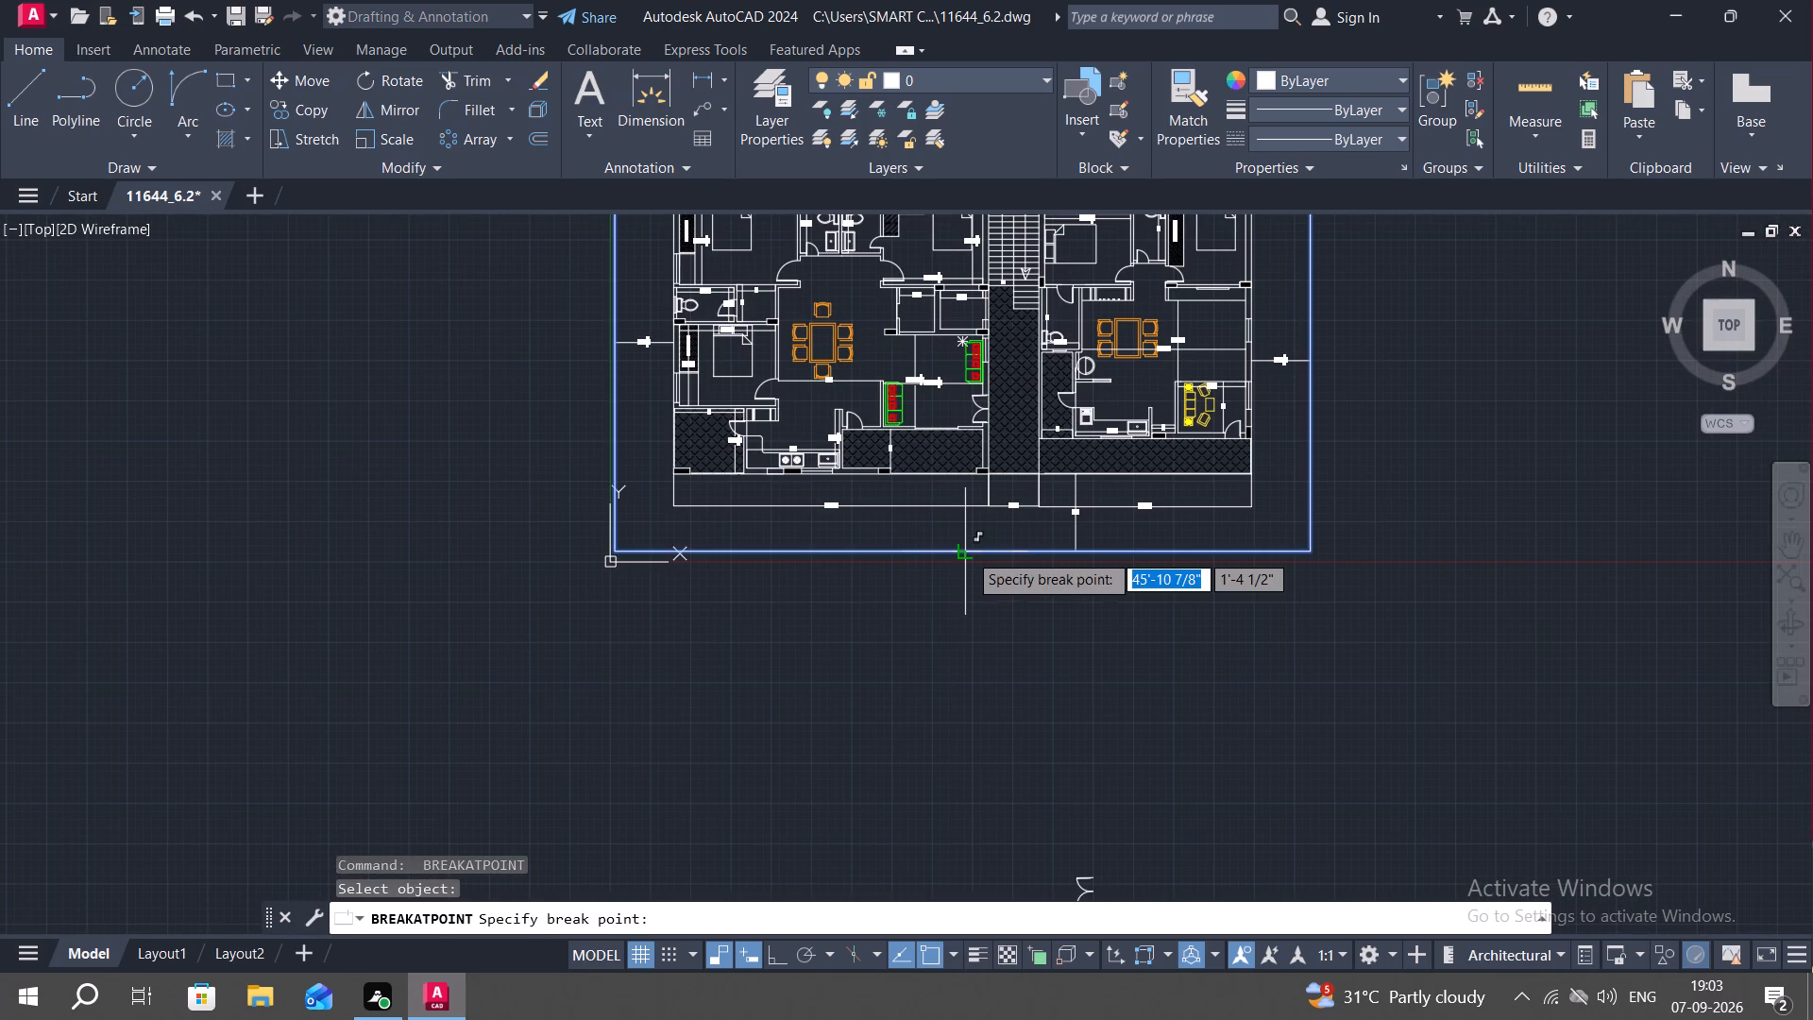
{"action": "left_click", "coordinate": [1313, 548]}
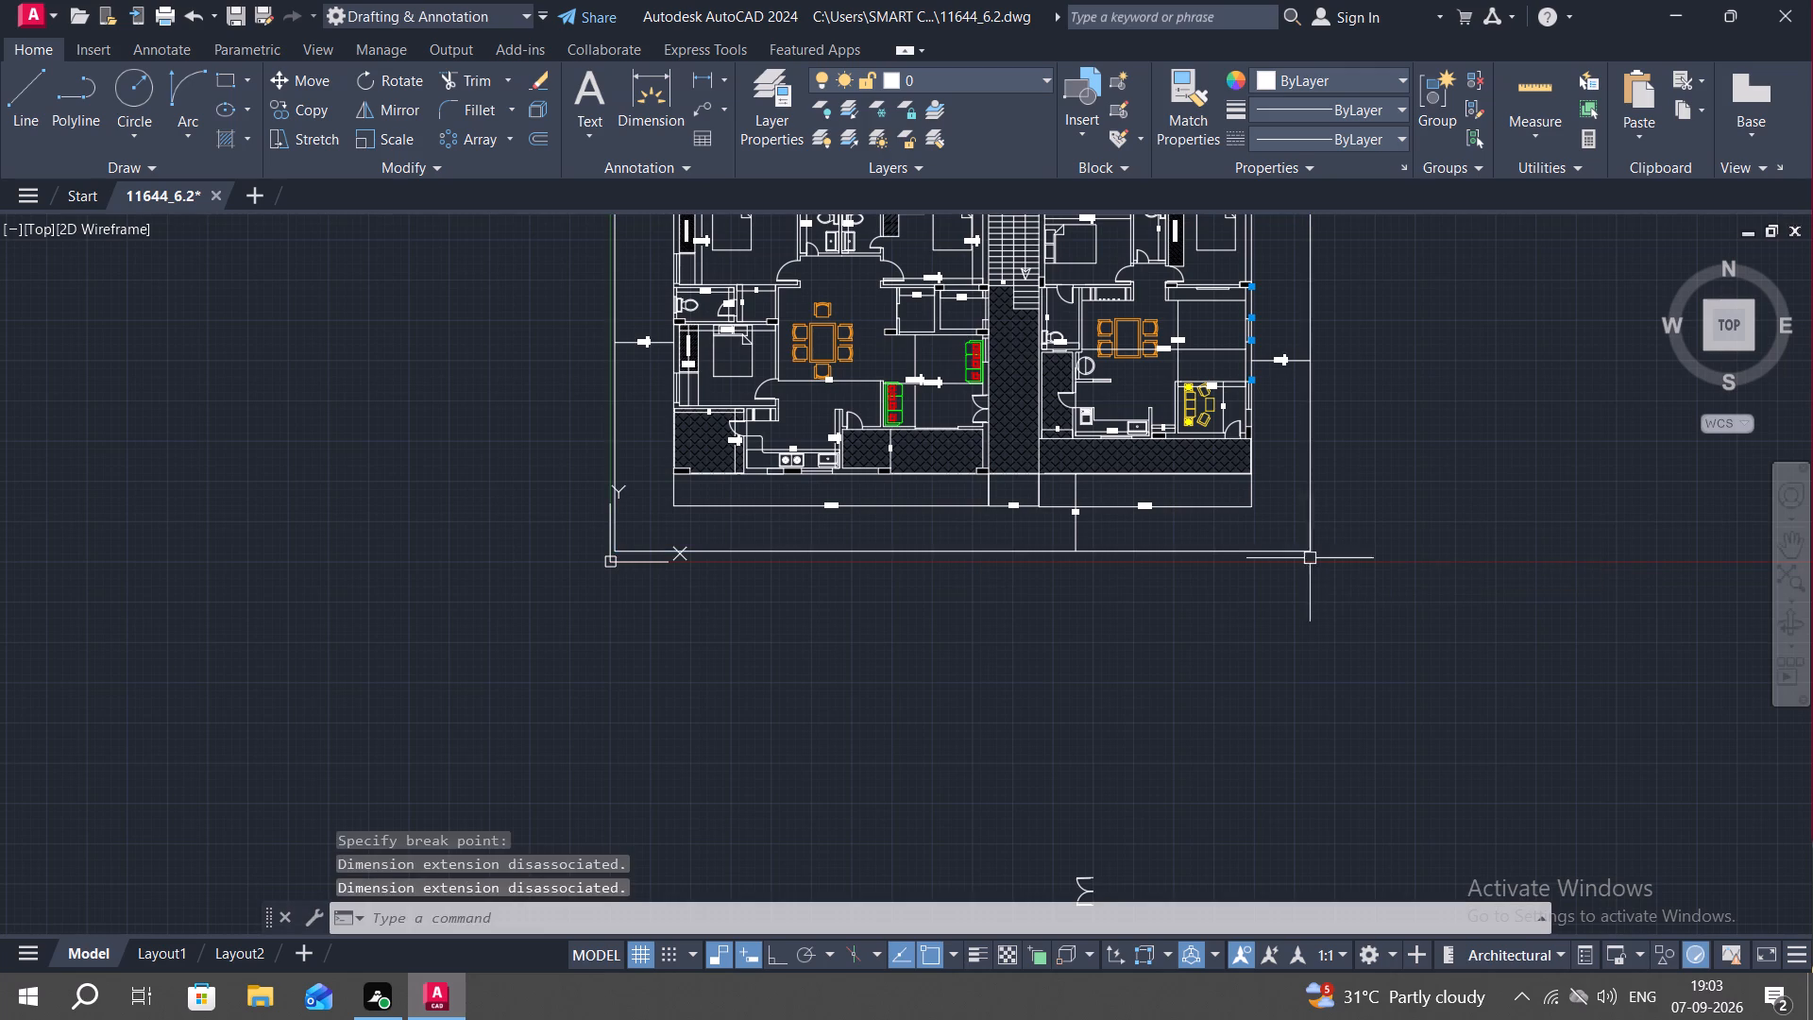
{"action": "key", "text": "Escape"}
Offset the plot boundary's bottom edge 2' outward, away from the floor plan.
{"action": "type", "text": "O"}
{"action": "key", "text": "space"}
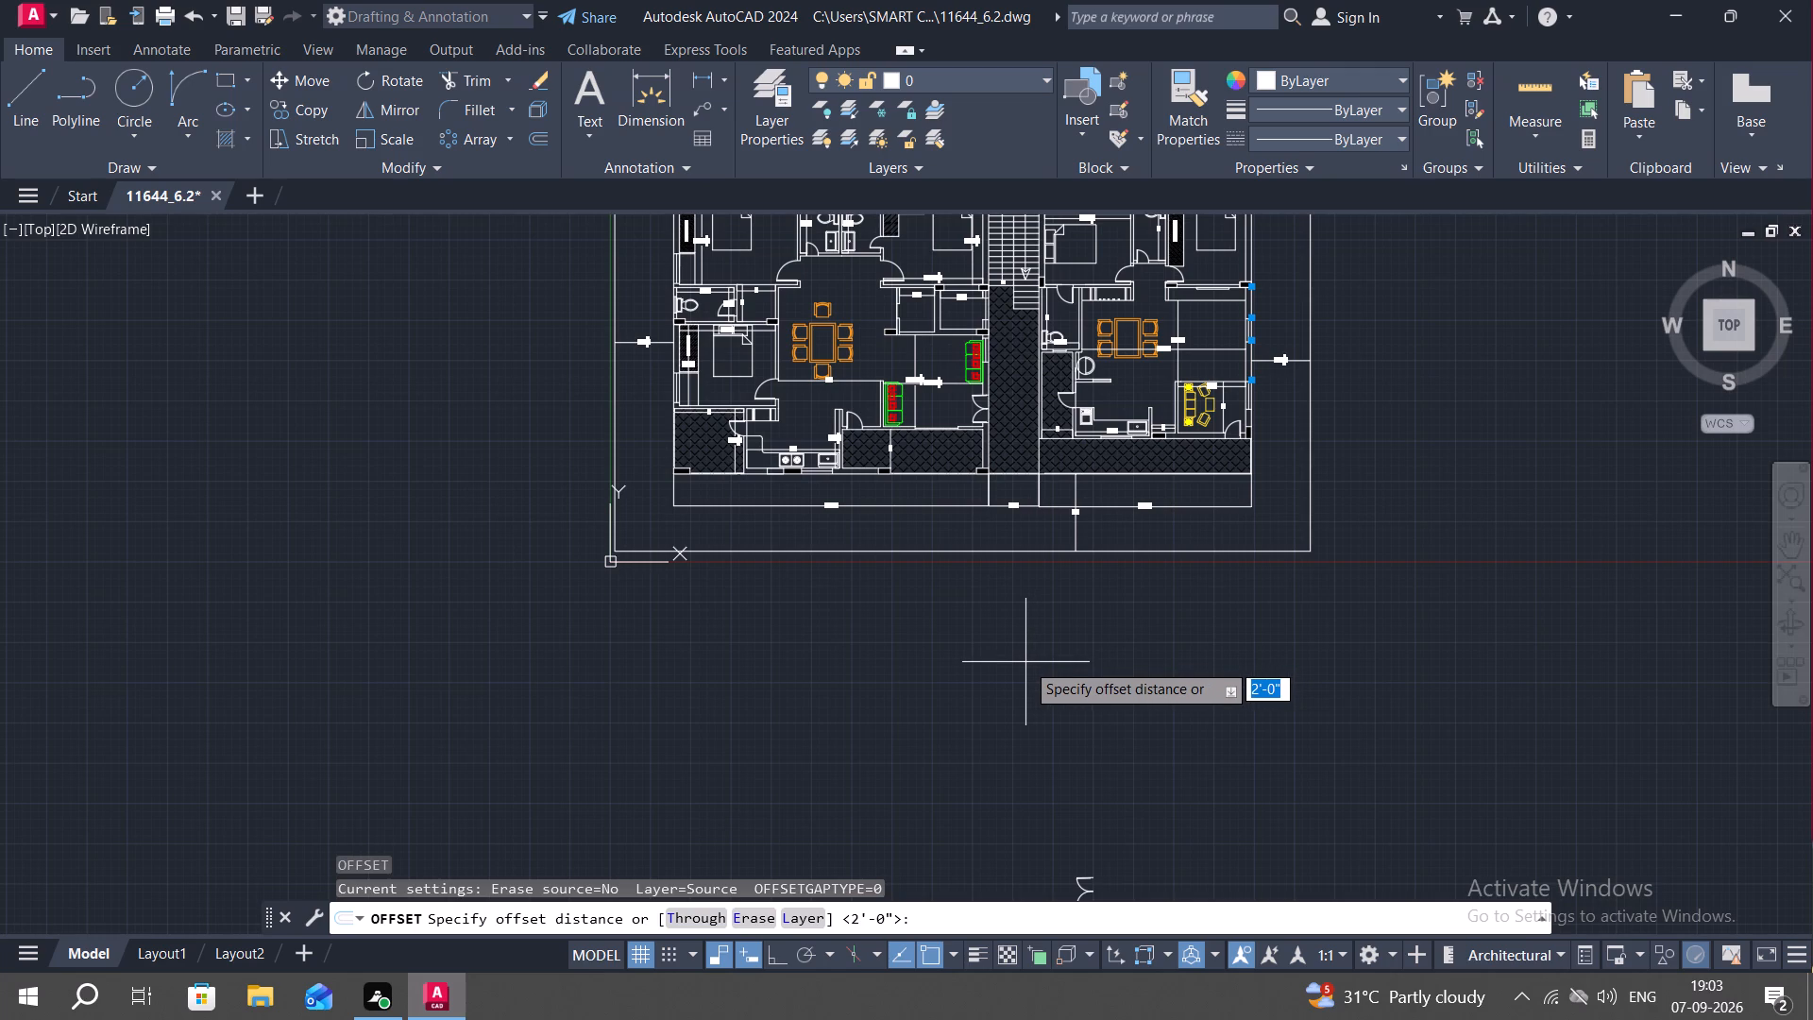
{"action": "type", "text": "2'"}
{"action": "key", "text": "space"}
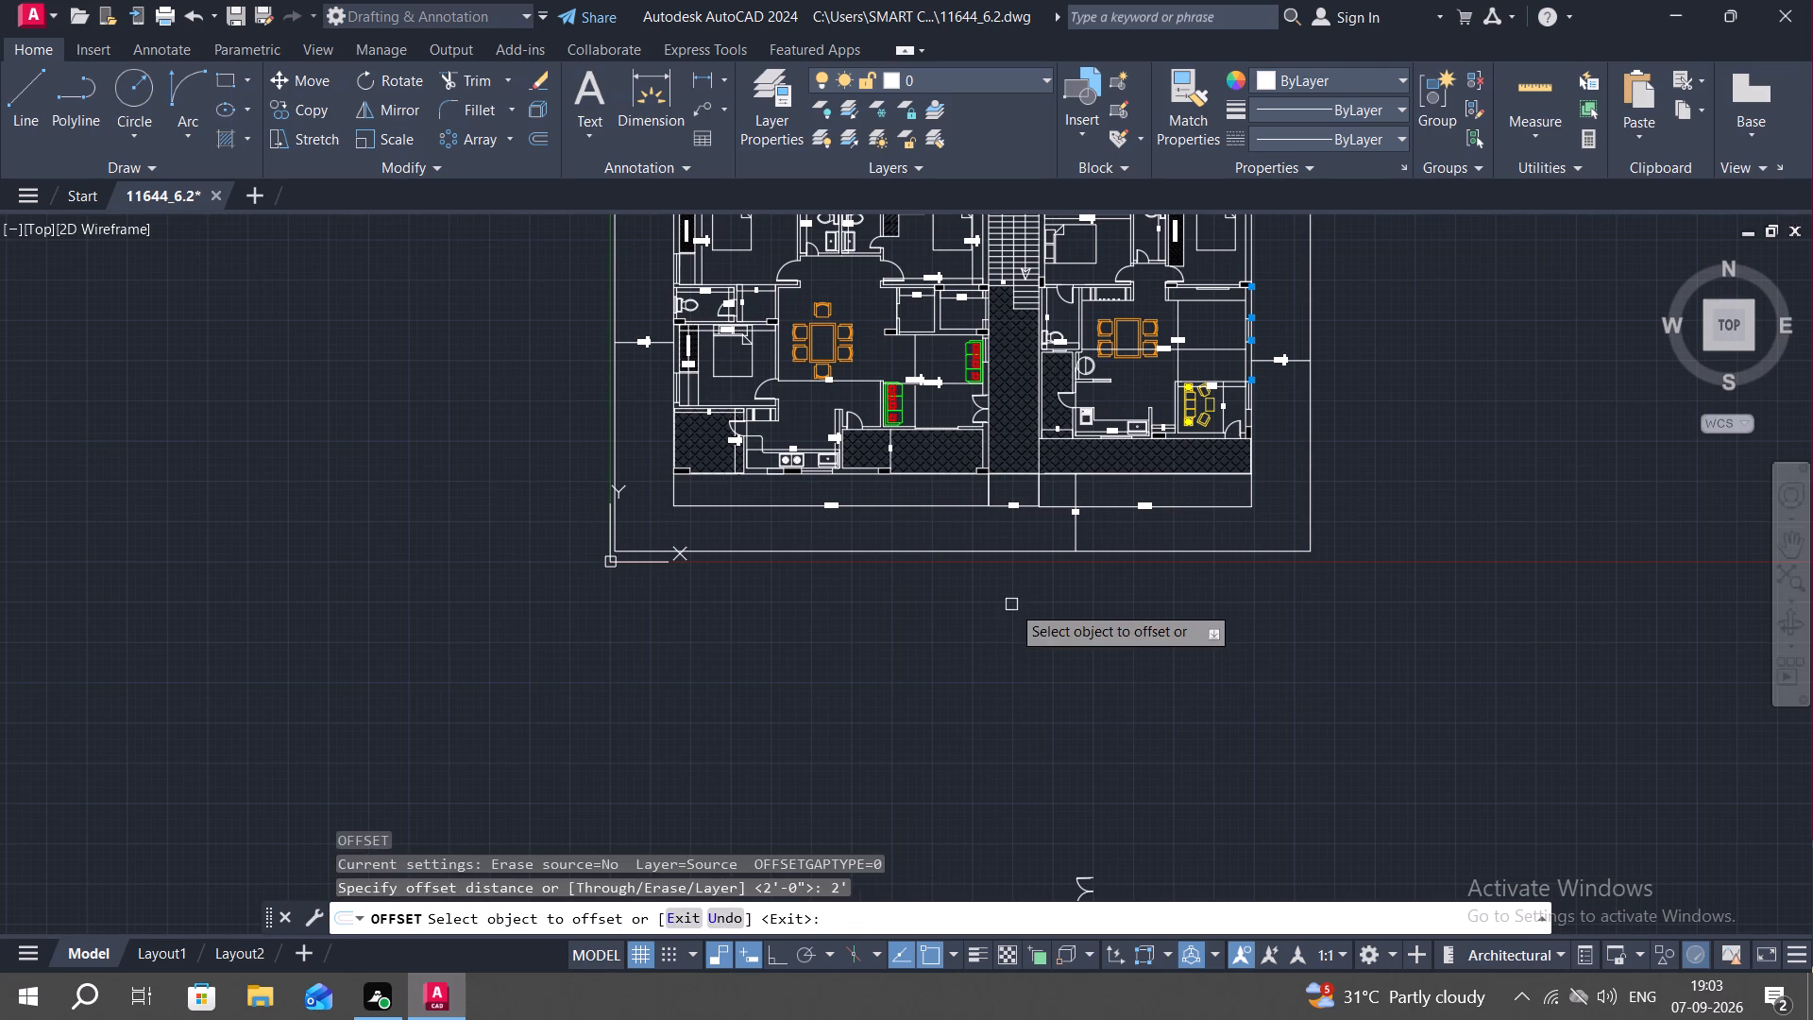
{"action": "left_click", "coordinate": [1008, 546]}
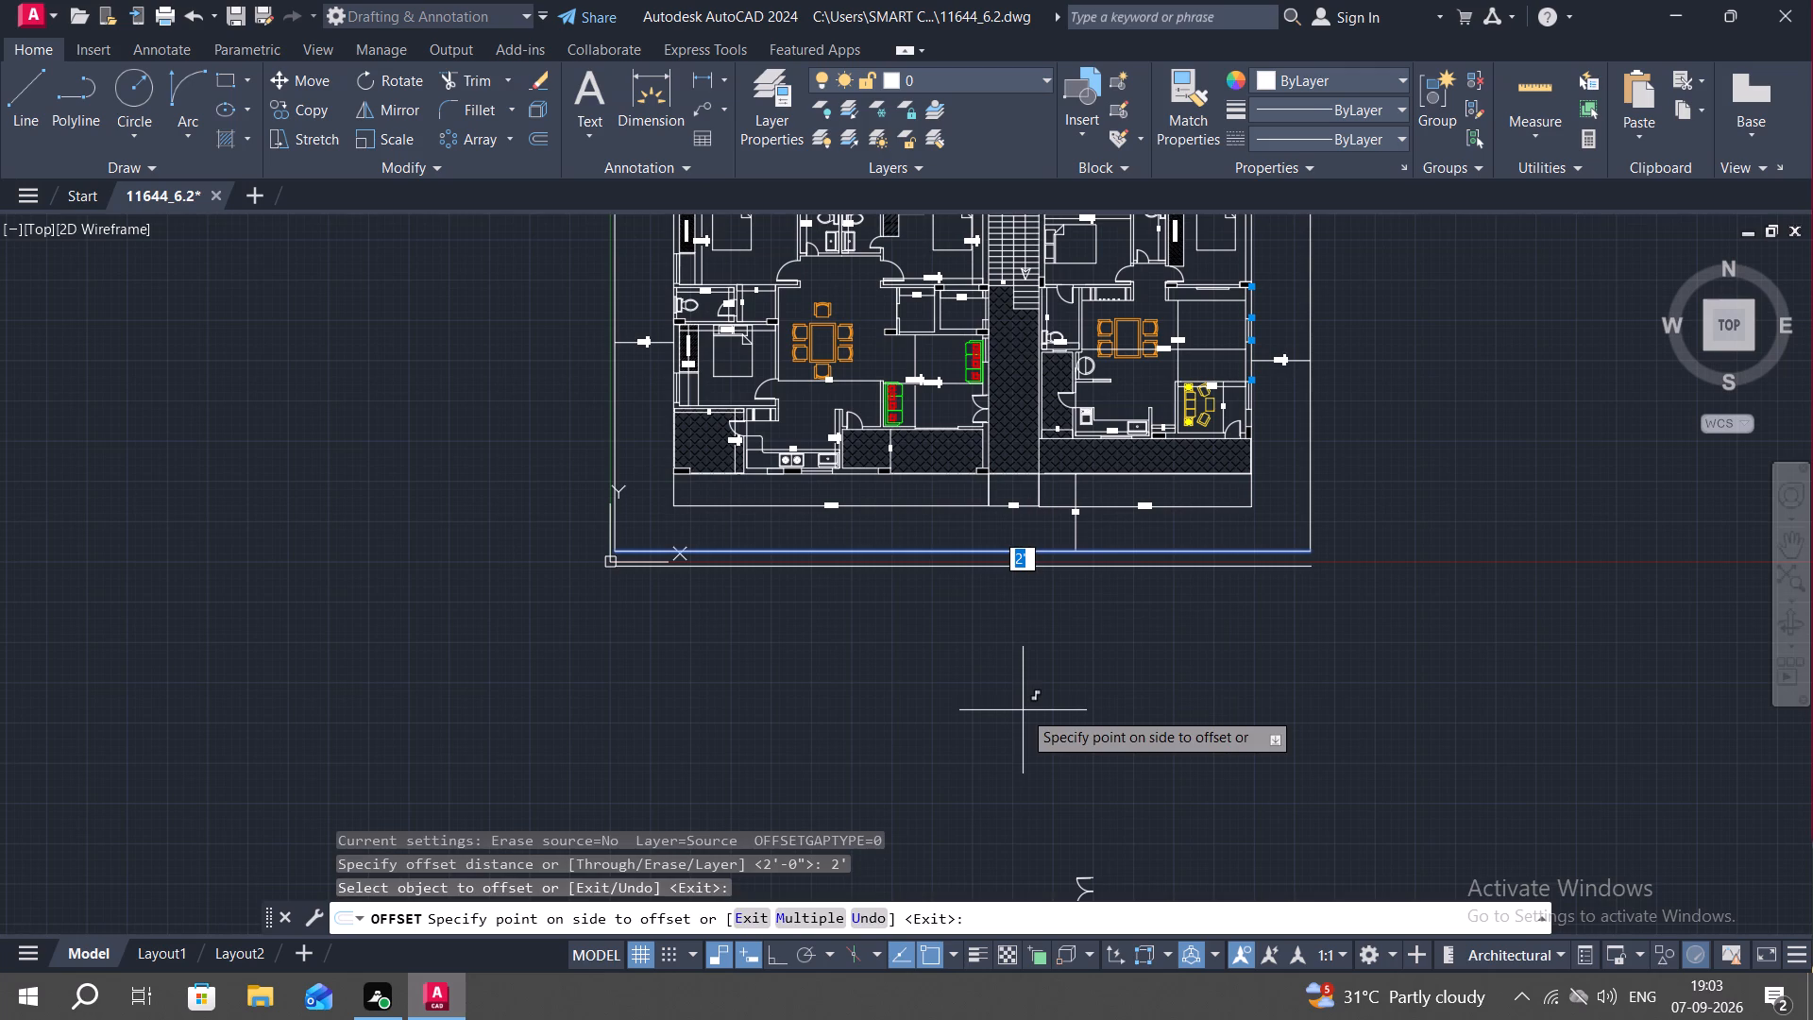
{"action": "left_click", "coordinate": [1023, 710]}
{"action": "key", "text": "Escape"}
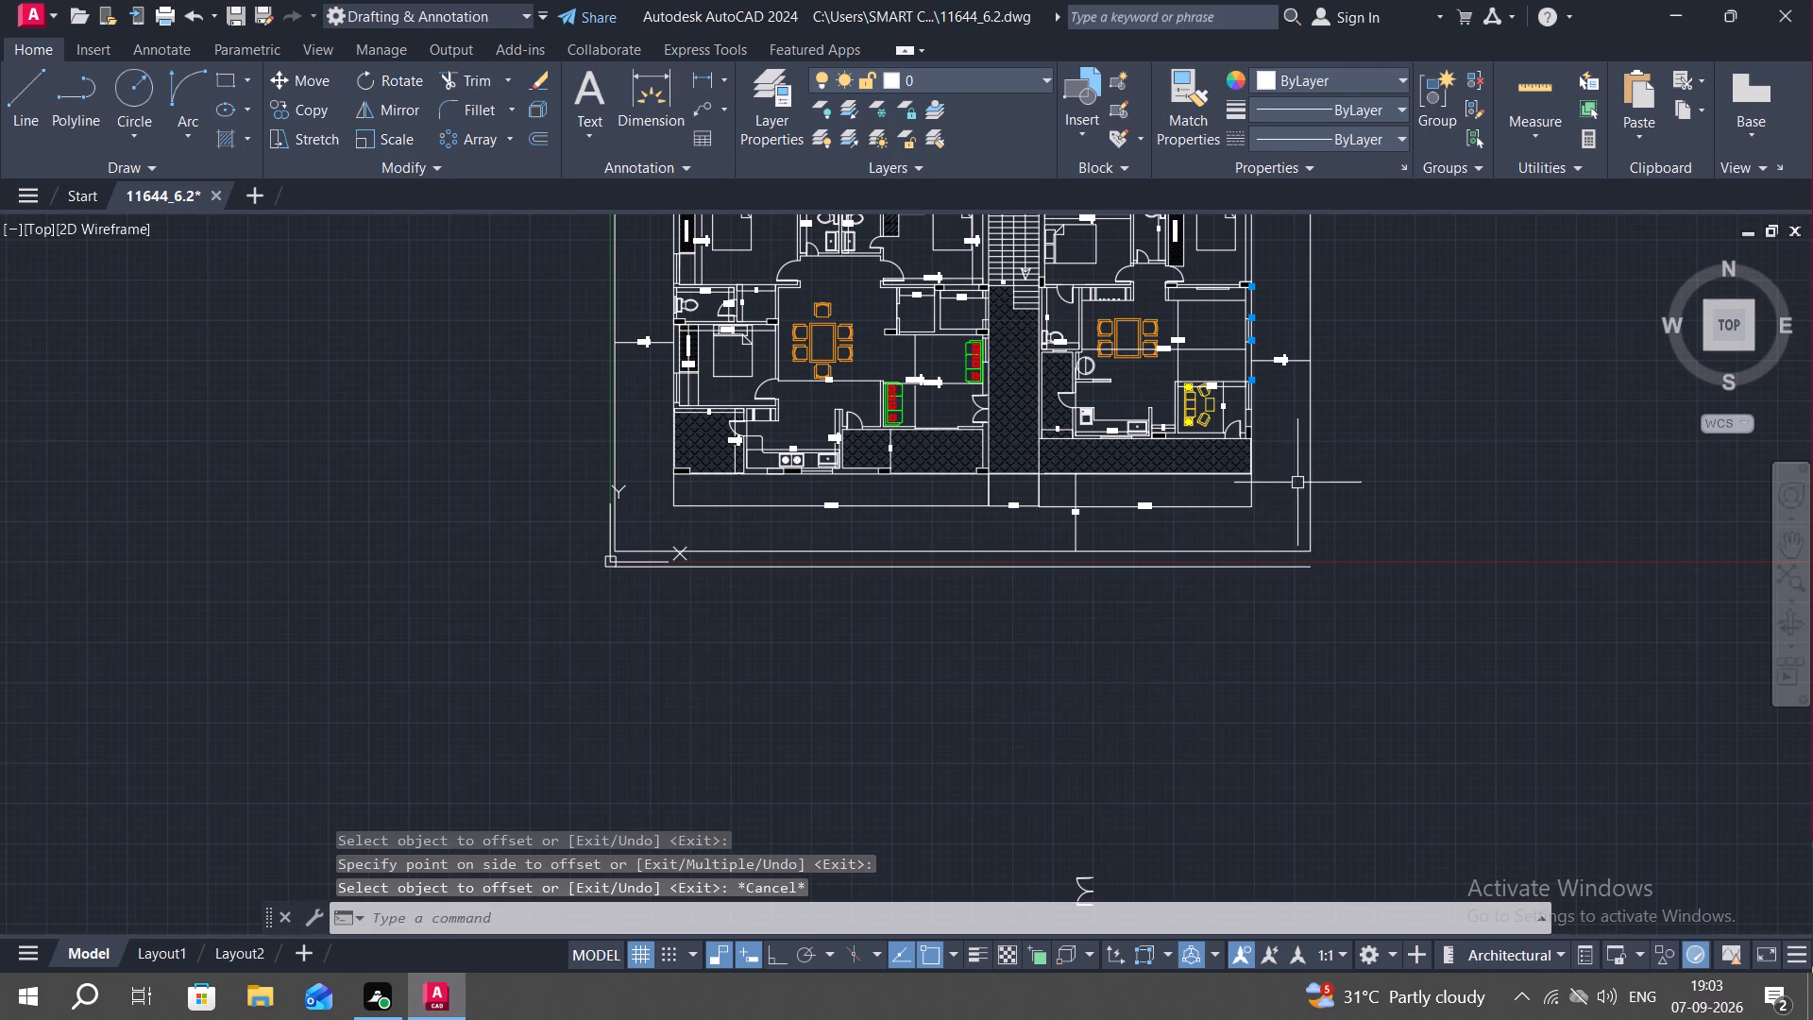
Draw a breakline between the bottom boundary edge and its offset copy near their right end, with the break symbol near the outer line.
{"action": "key", "text": "b"}
{"action": "type", "text": "RE"}
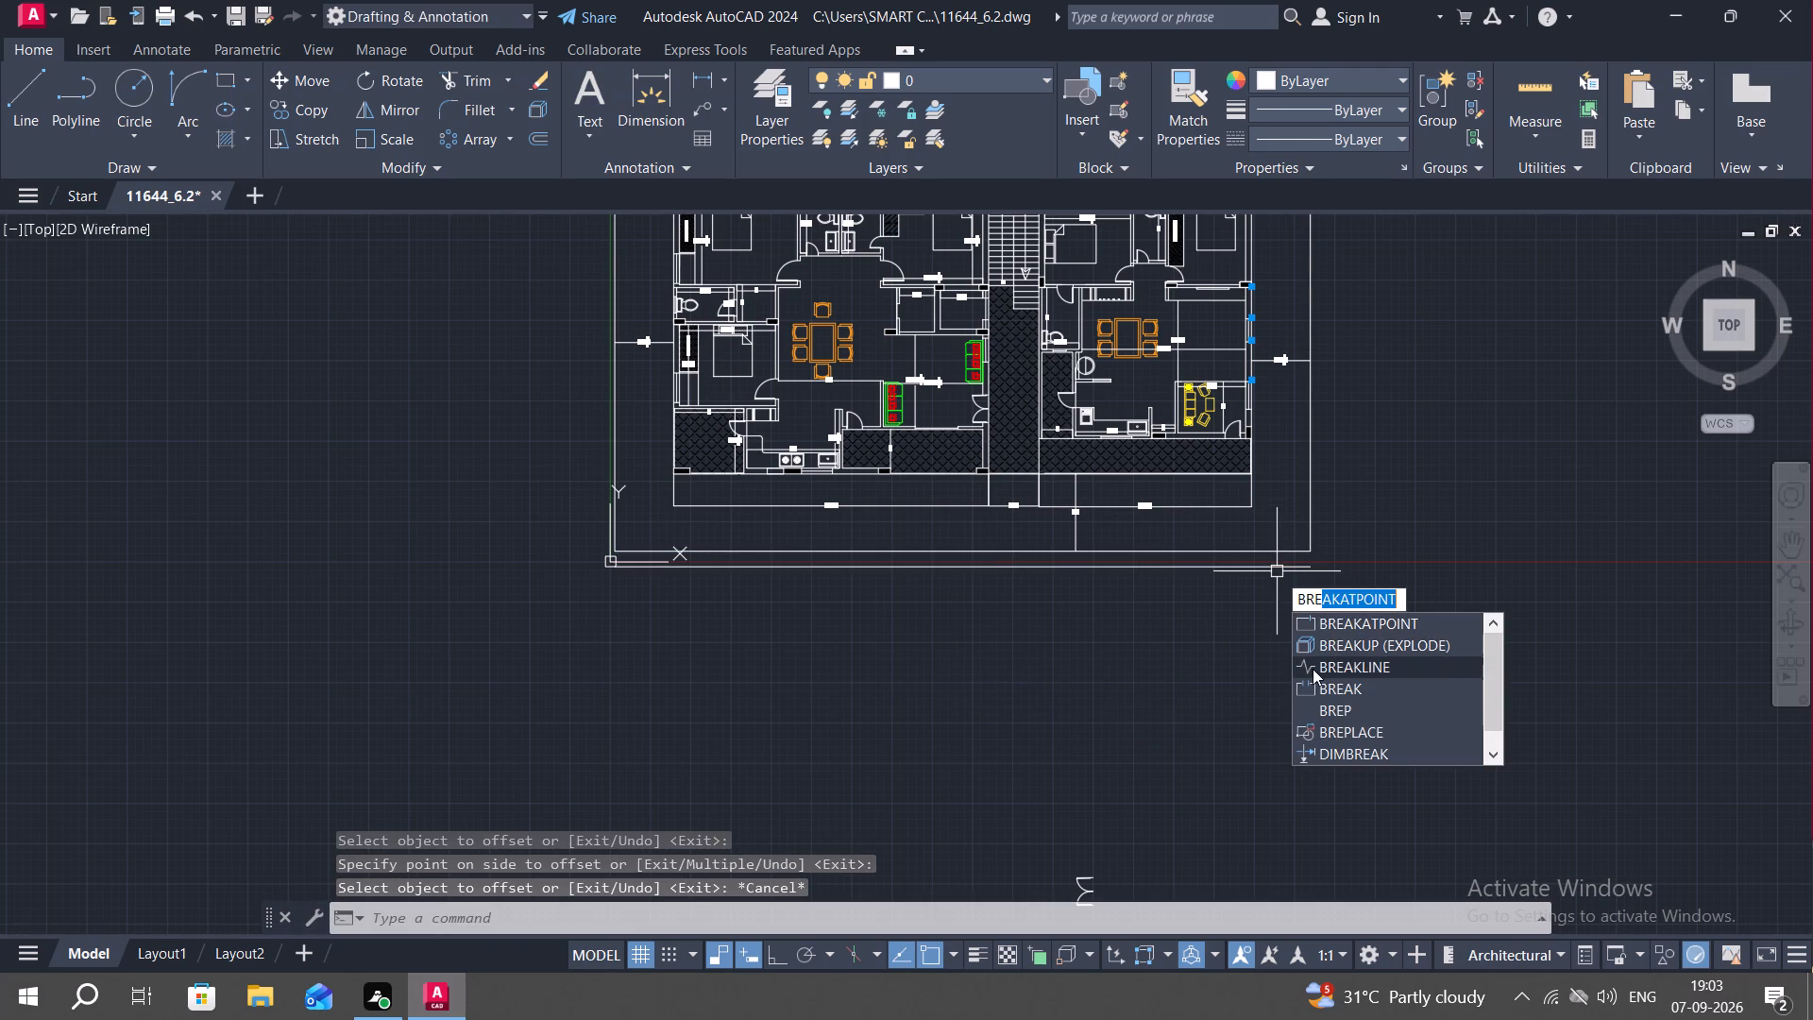
{"action": "left_click", "coordinate": [1306, 664]}
{"action": "scroll", "coordinate": [1317, 589], "scroll_direction": "up", "scroll_amount": 1}
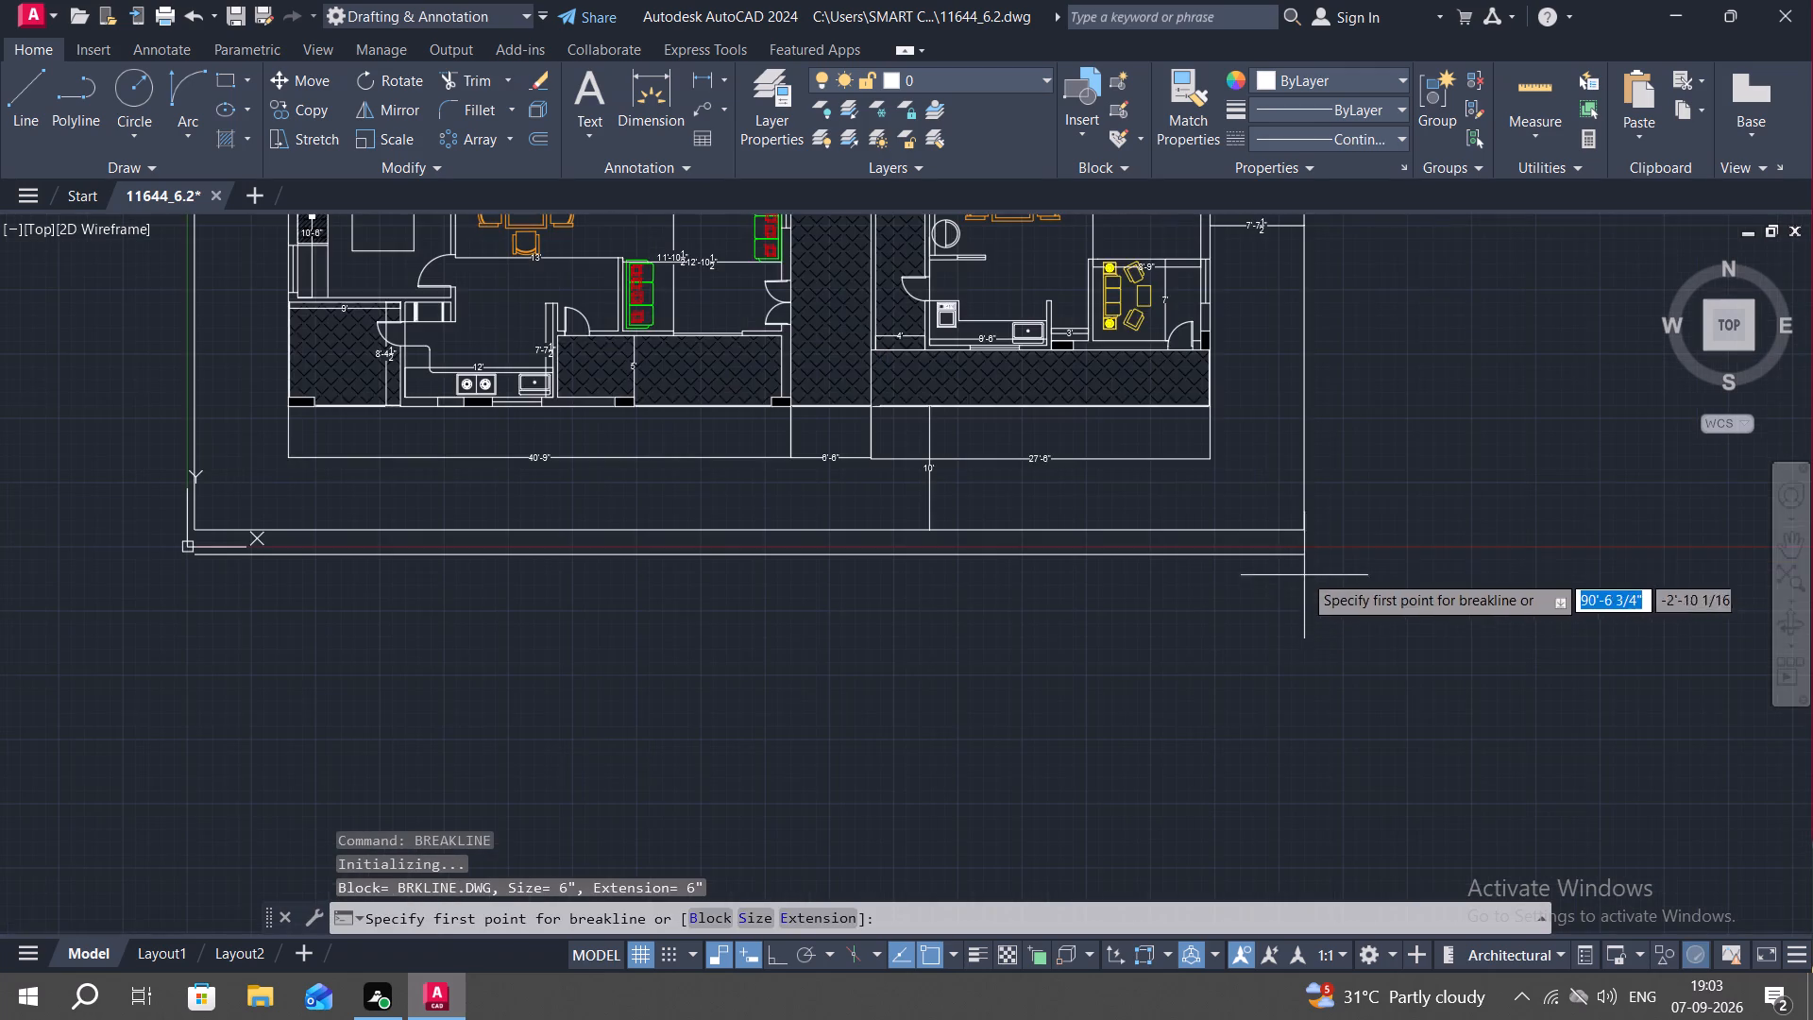
{"action": "scroll", "coordinate": [1280, 529], "scroll_direction": "up", "scroll_amount": 3}
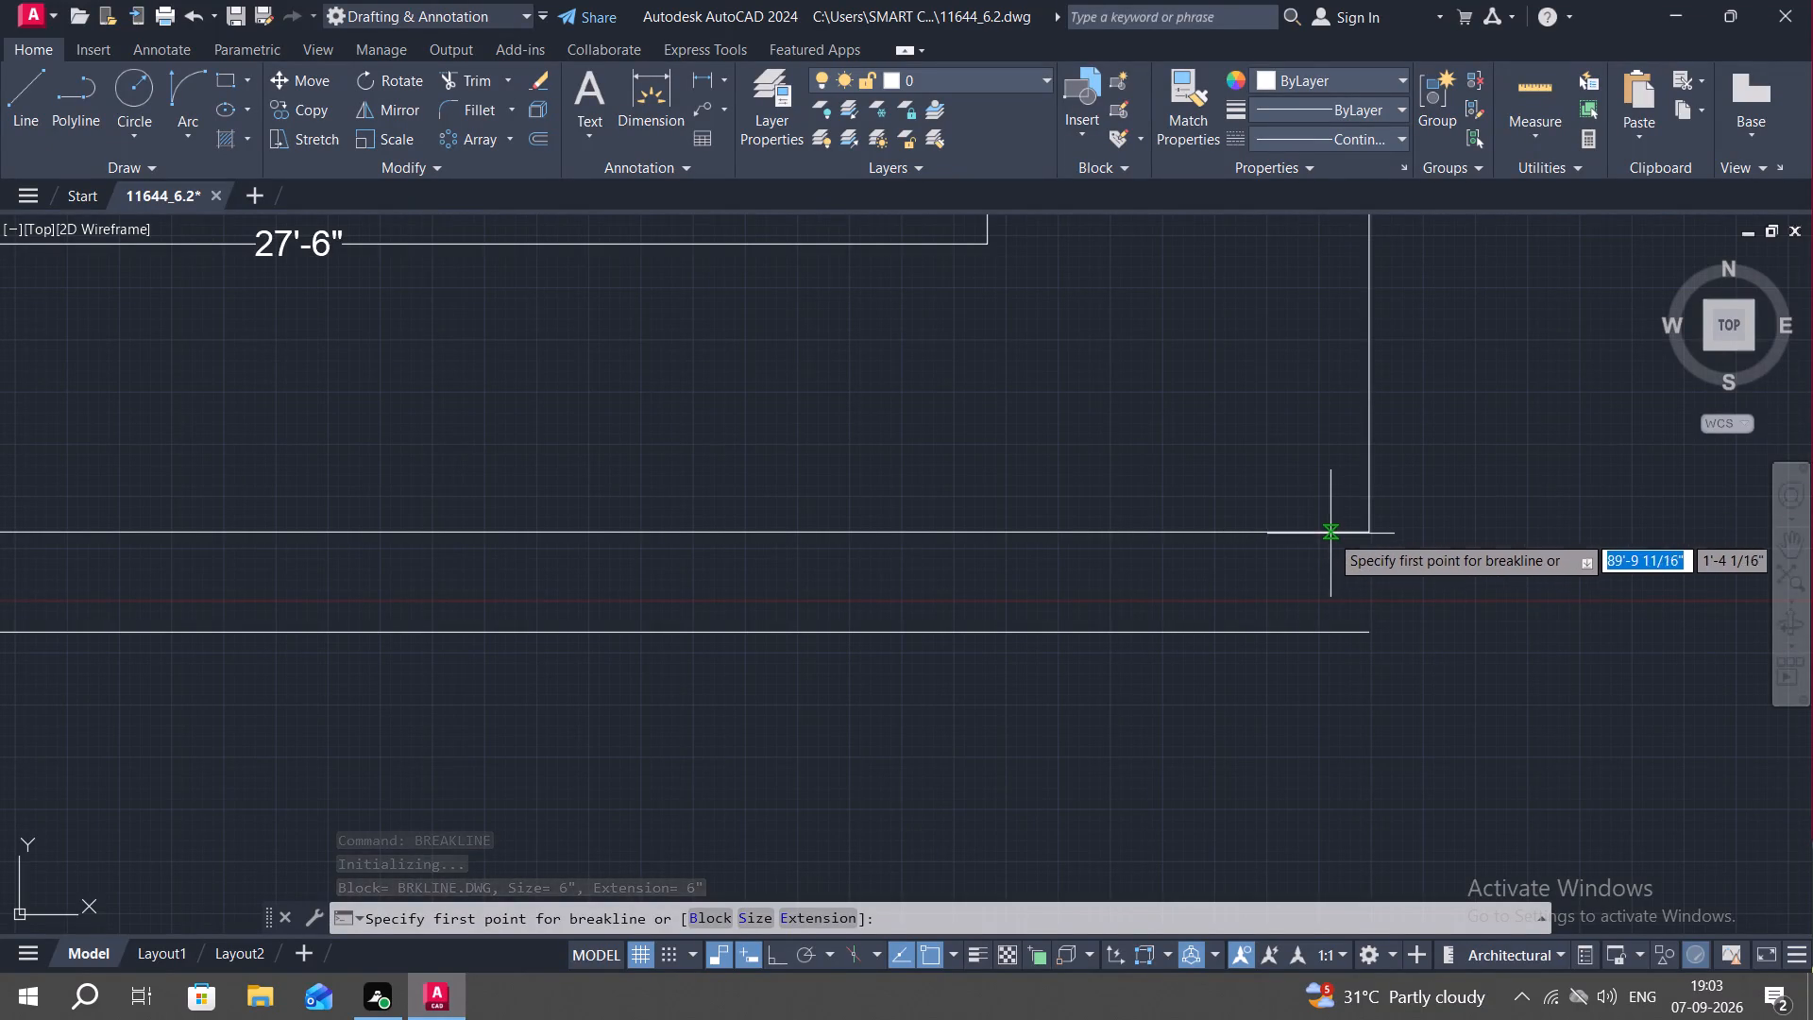
{"action": "left_click", "coordinate": [1329, 535]}
{"action": "left_click", "coordinate": [1325, 627]}
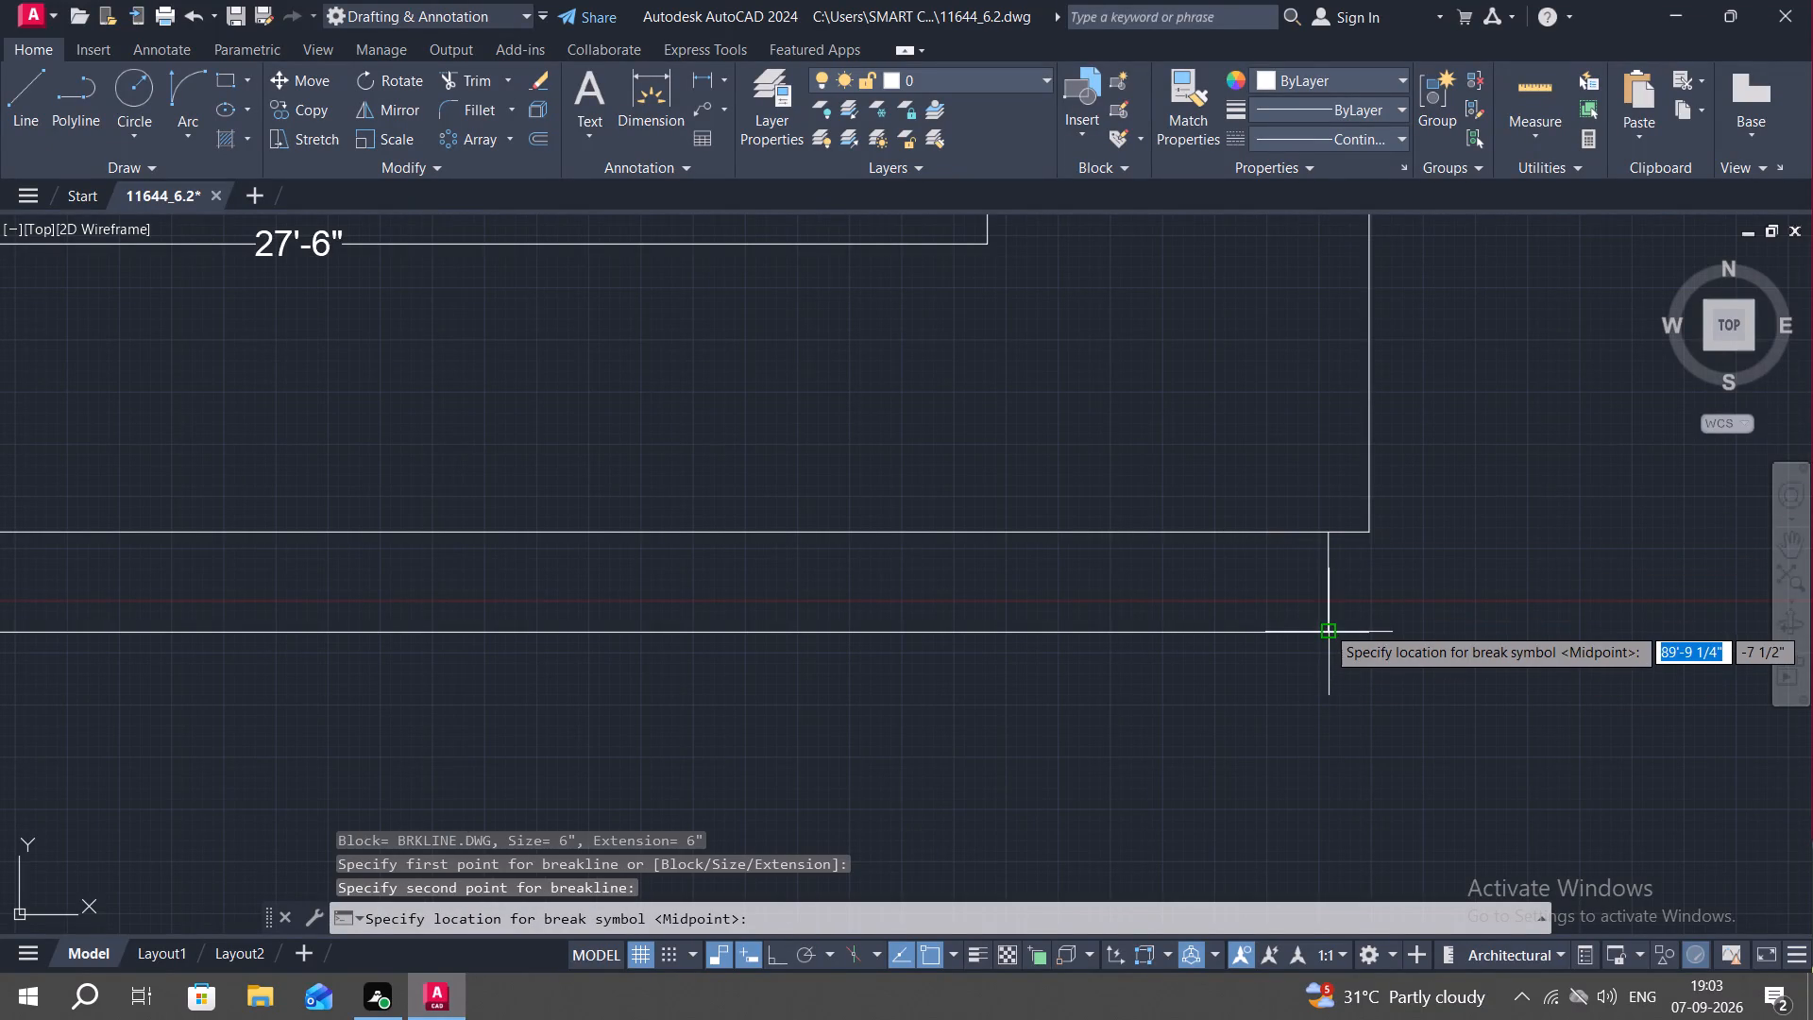
{"action": "left_click", "coordinate": [1333, 611]}
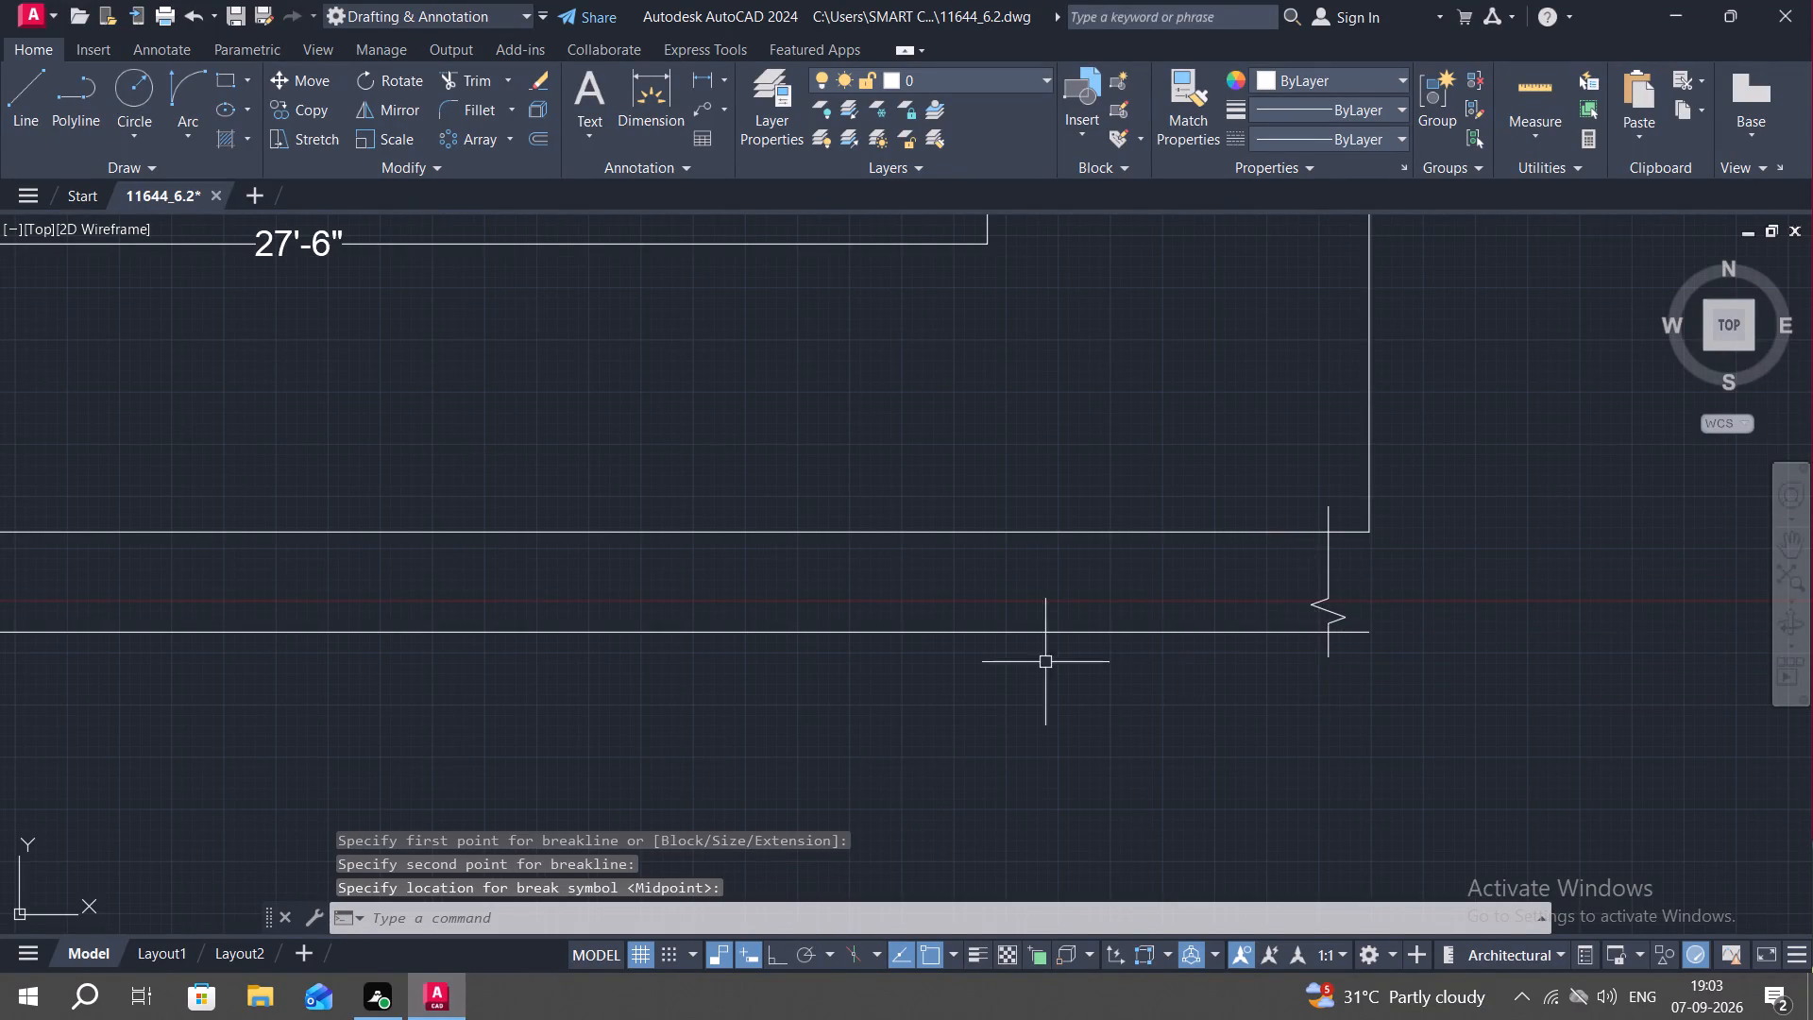
Draw a second breakline joining the left ends of the bottom boundary edge and its offset copy, with the break symbol near its middle.
{"action": "scroll", "coordinate": [1043, 662], "scroll_direction": "down", "scroll_amount": 2}
{"action": "middle_click_drag", "start_coordinate": [756, 742], "coordinate": [1547, 750]}
{"action": "middle_click_drag", "start_coordinate": [180, 667], "coordinate": [423, 636]}
{"action": "key", "text": "space"}
{"action": "scroll", "coordinate": [437, 582], "scroll_direction": "up", "scroll_amount": 1}
{"action": "left_click", "coordinate": [446, 586]}
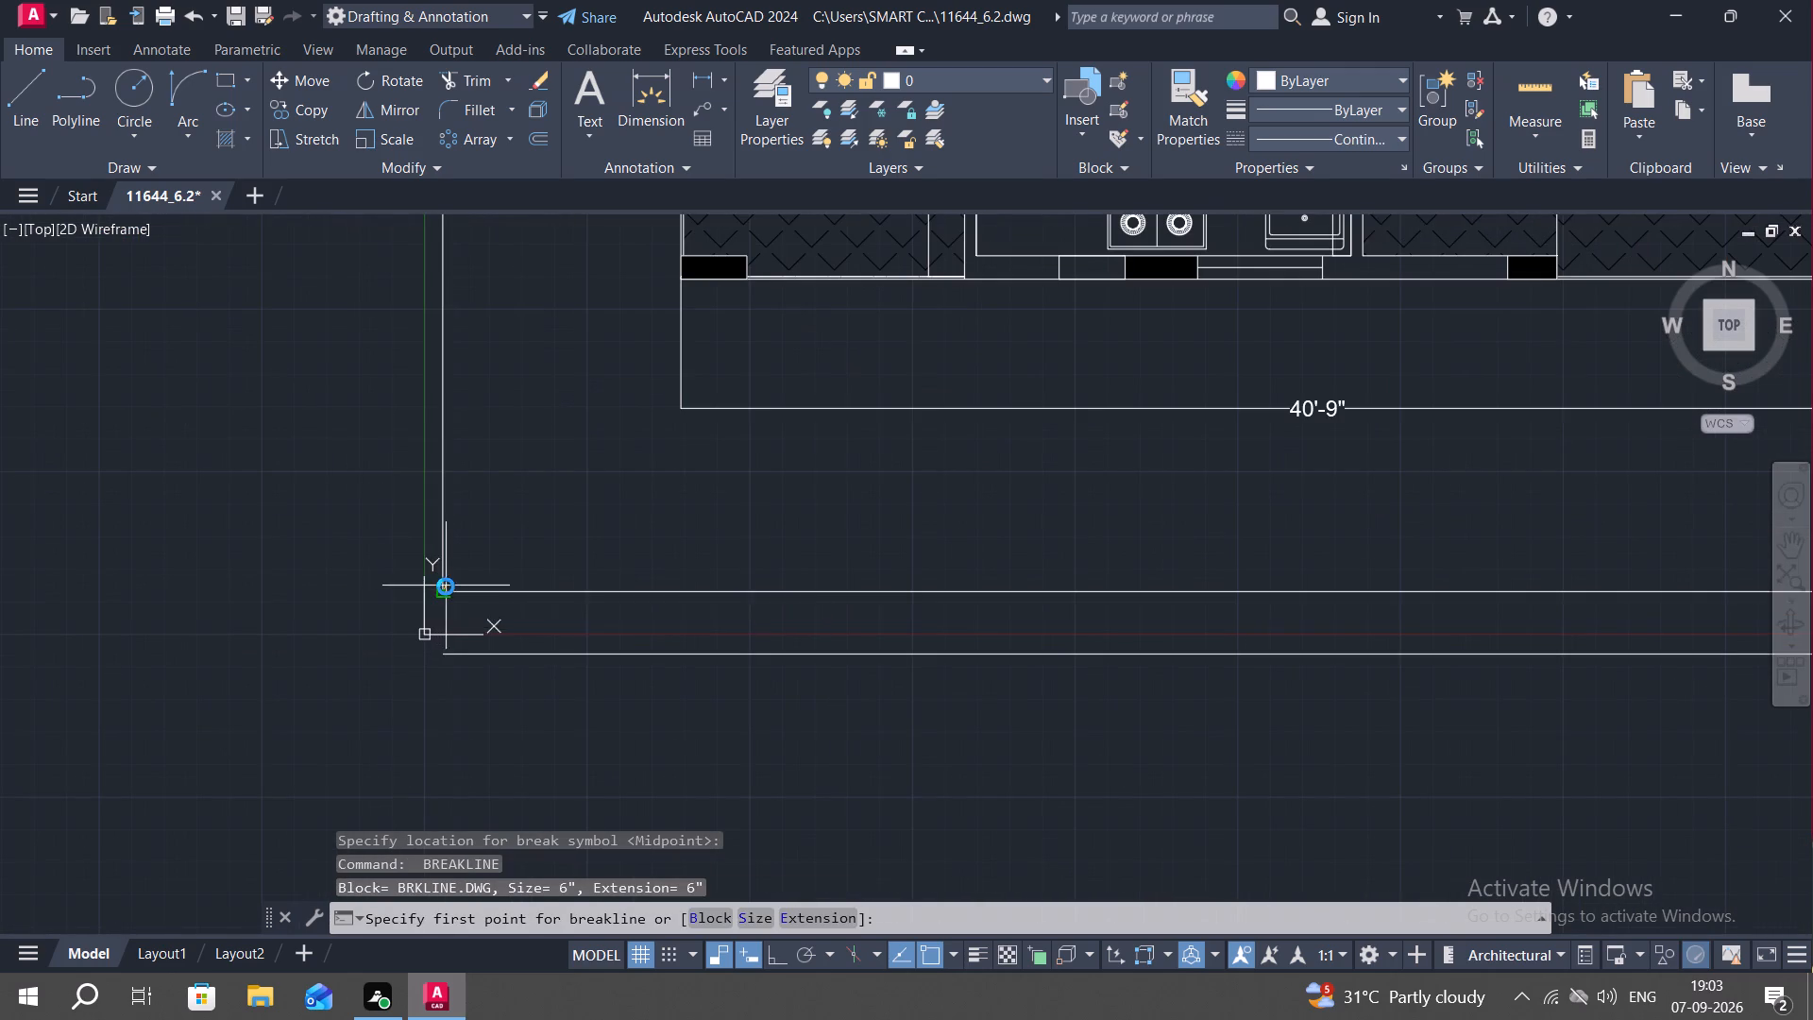
{"action": "left_click", "coordinate": [443, 652]}
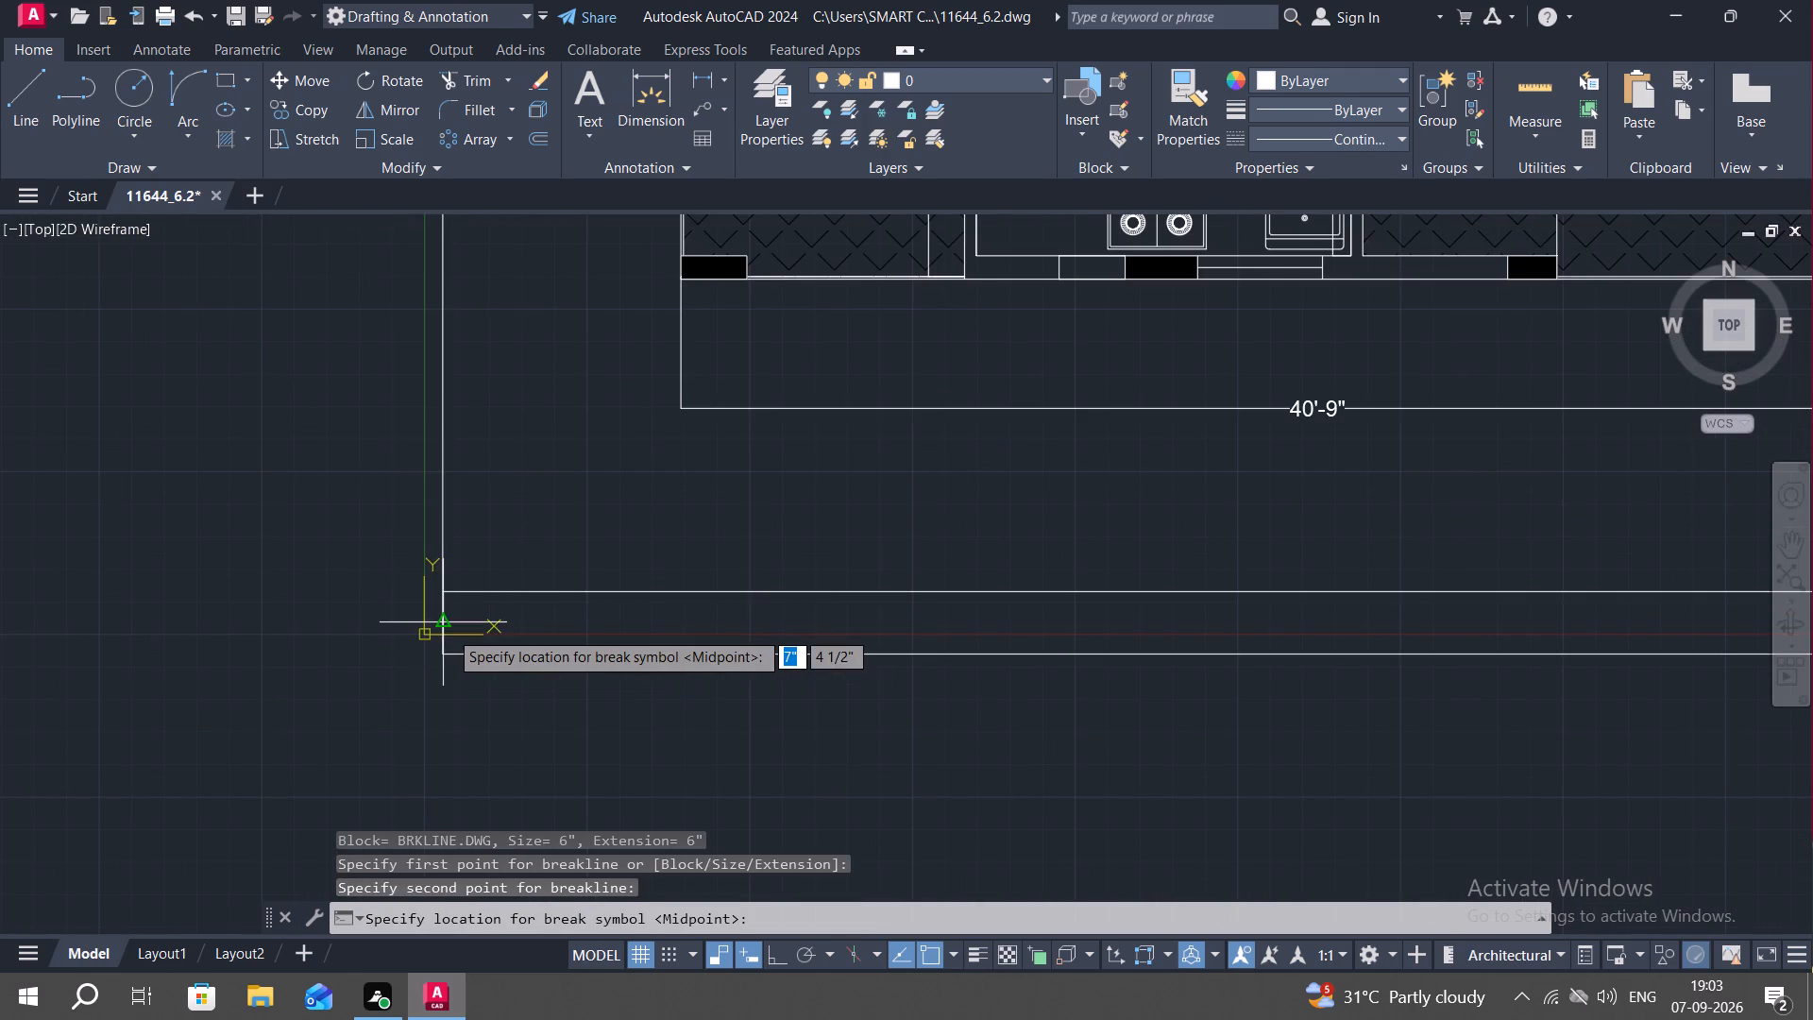
{"action": "left_click", "coordinate": [450, 630]}
{"action": "scroll", "coordinate": [432, 624], "scroll_direction": "up", "scroll_amount": 2}
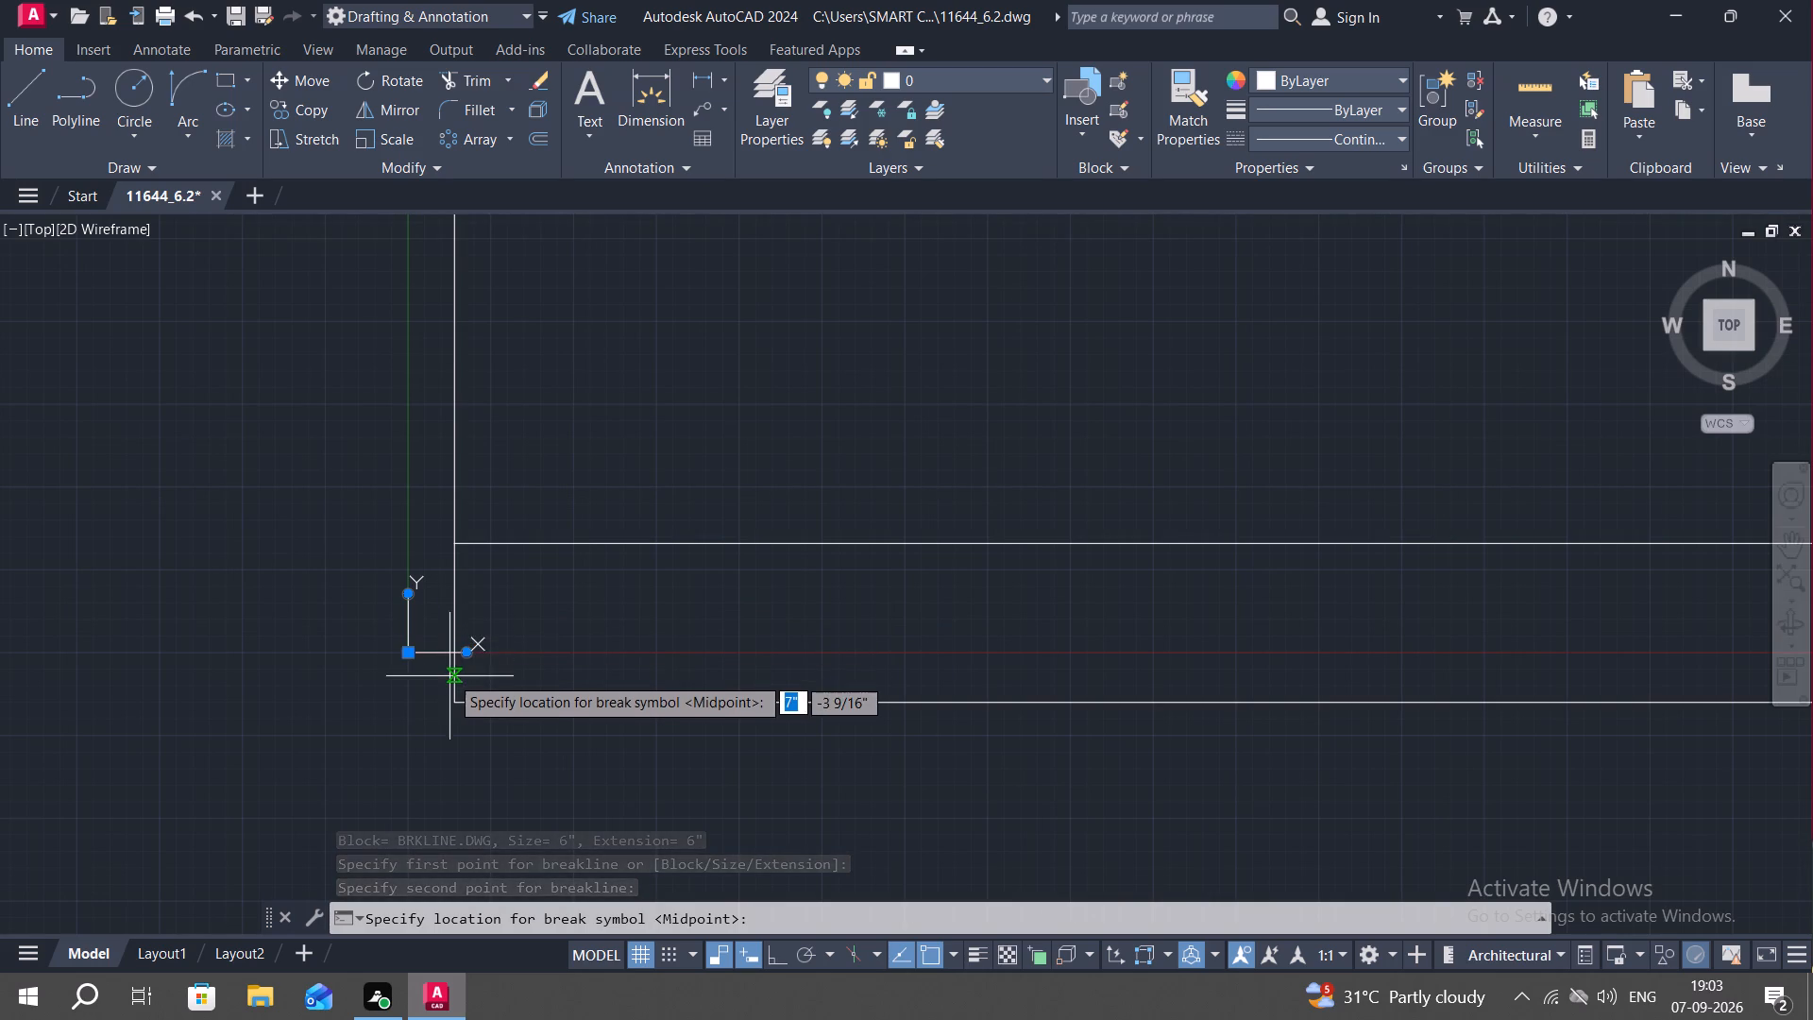
{"action": "left_click", "coordinate": [450, 624]}
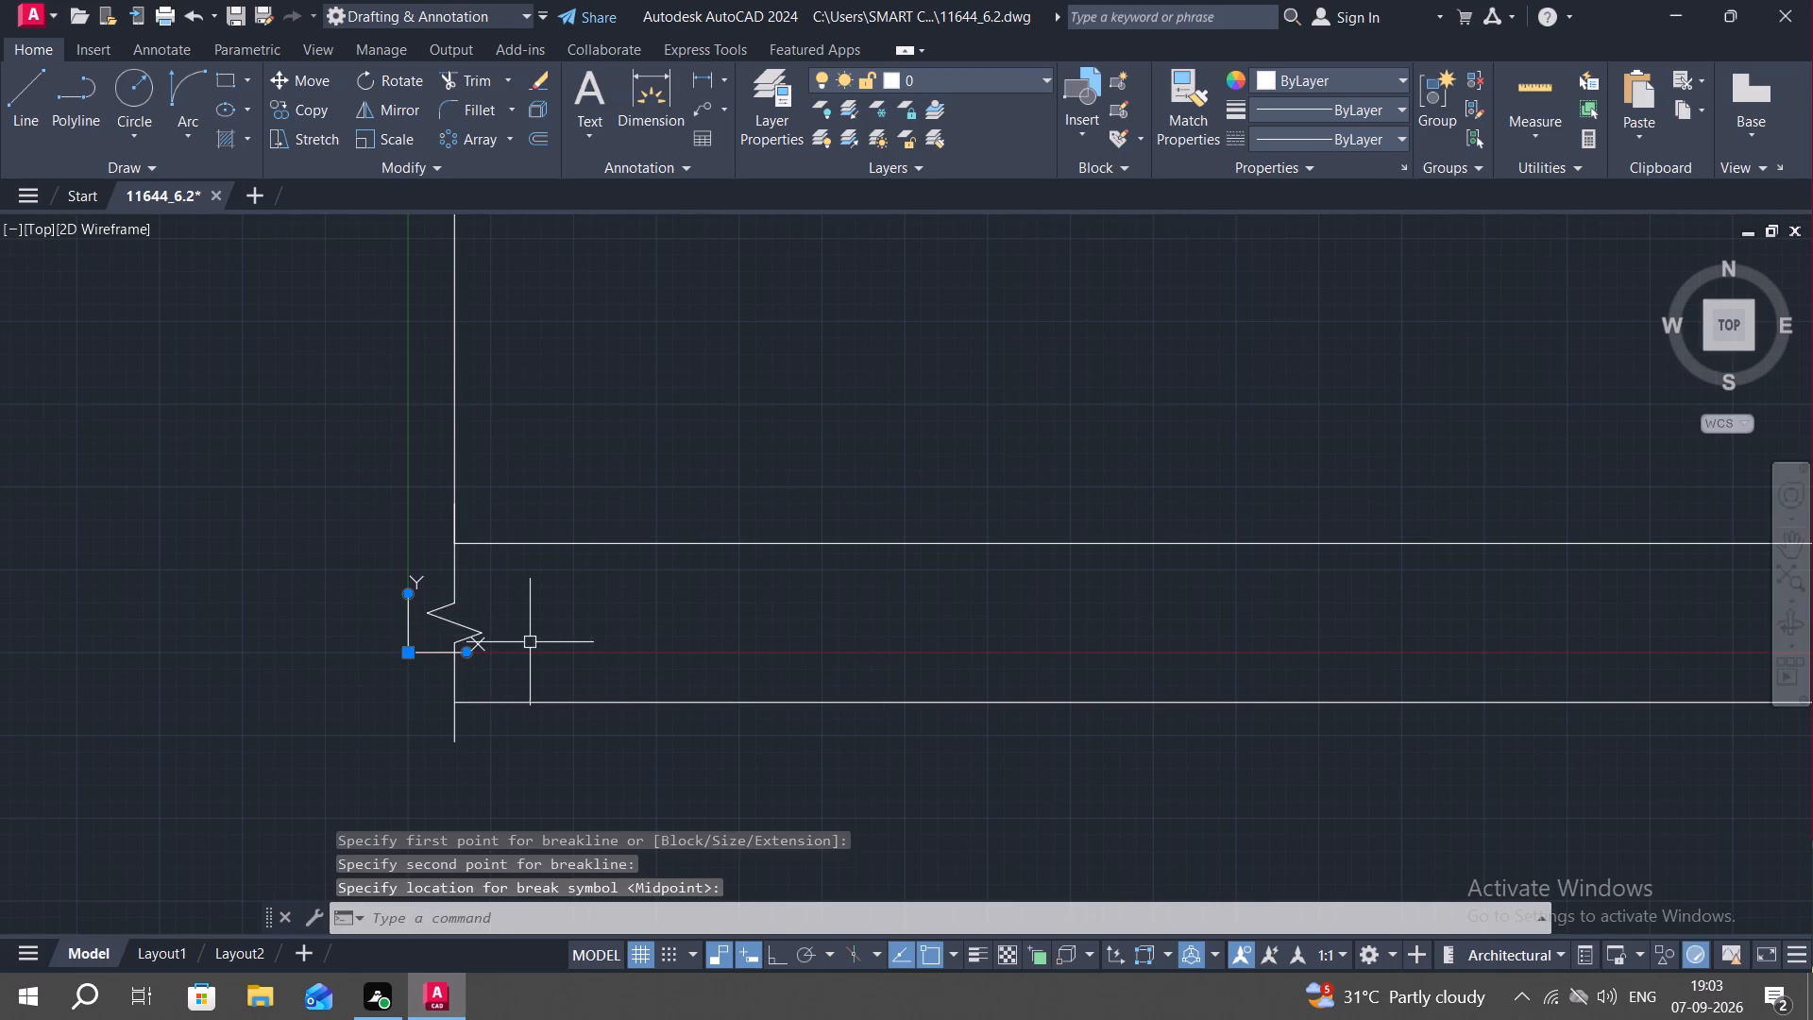
{"action": "left_click", "coordinate": [531, 642]}
{"action": "scroll", "coordinate": [551, 708], "scroll_direction": "down", "scroll_amount": 2}
{"action": "scroll", "coordinate": [701, 803], "scroll_direction": "down", "scroll_amount": 1}
{"action": "key", "text": "Escape"}
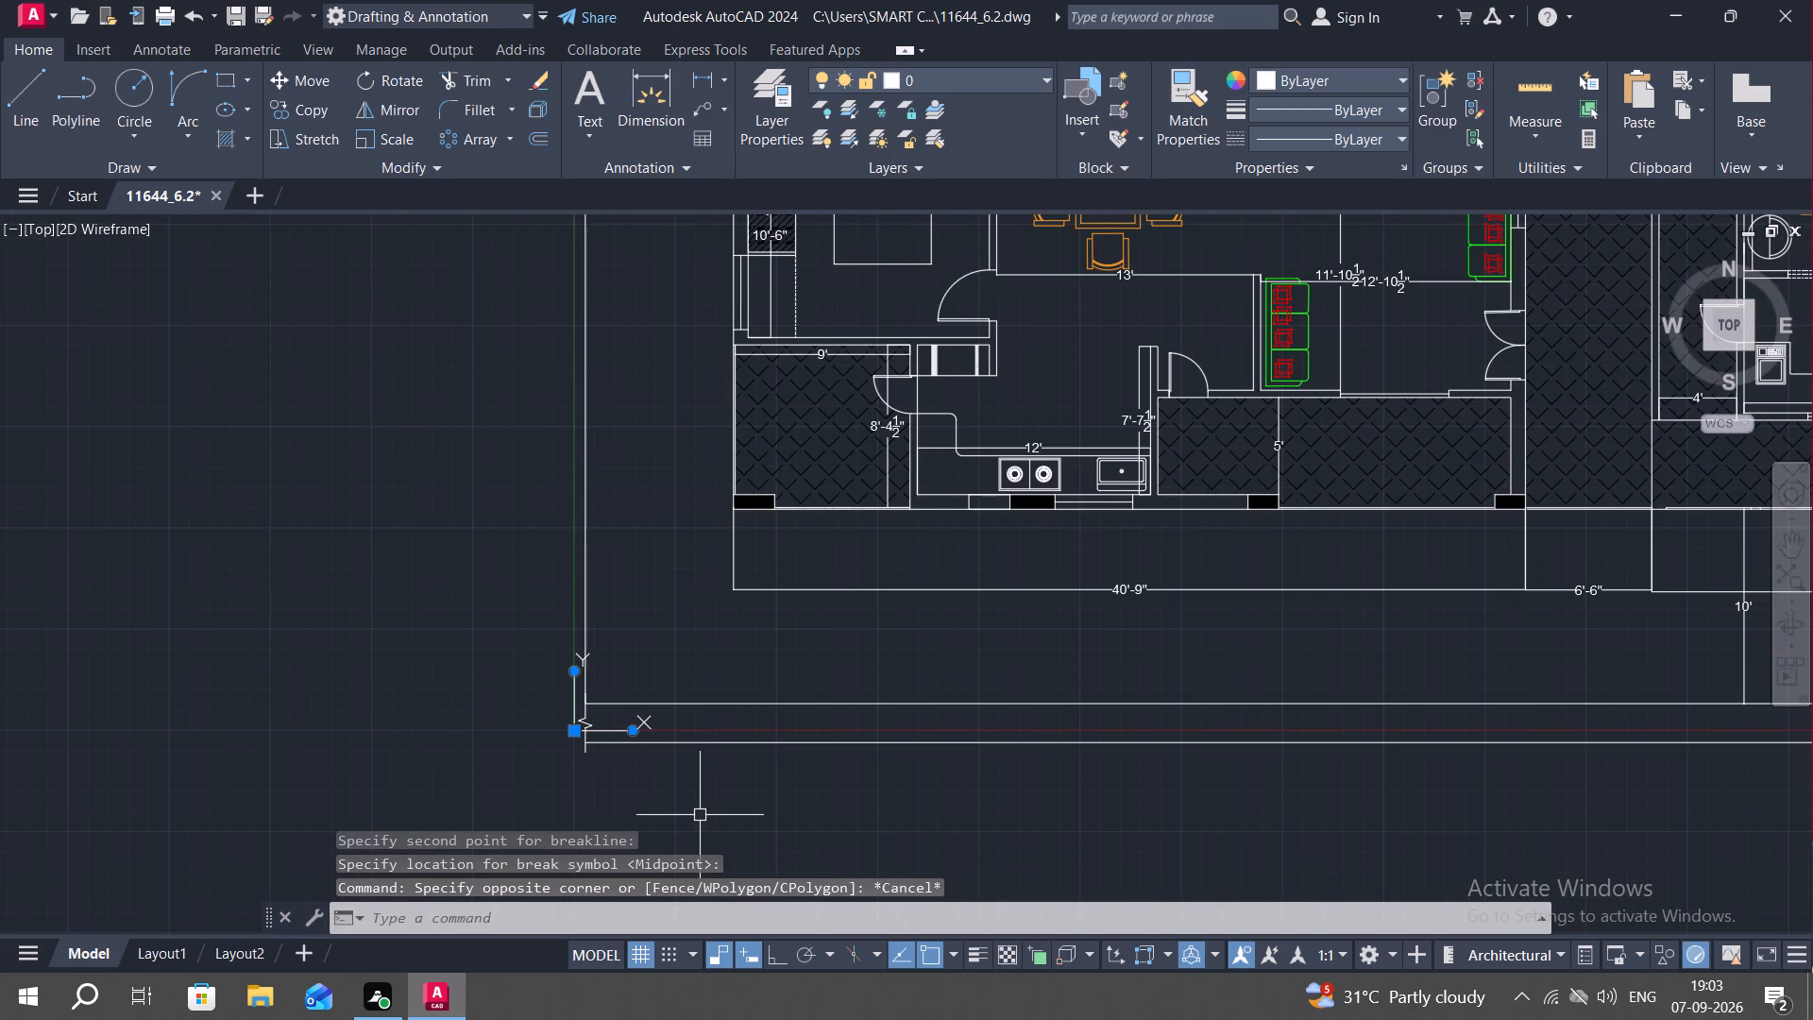
Start a line on the plot's left boundary just above the bottom edge and run it 27' horizontally toward the right.
{"action": "middle_click_drag", "start_coordinate": [694, 813], "coordinate": [609, 773]}
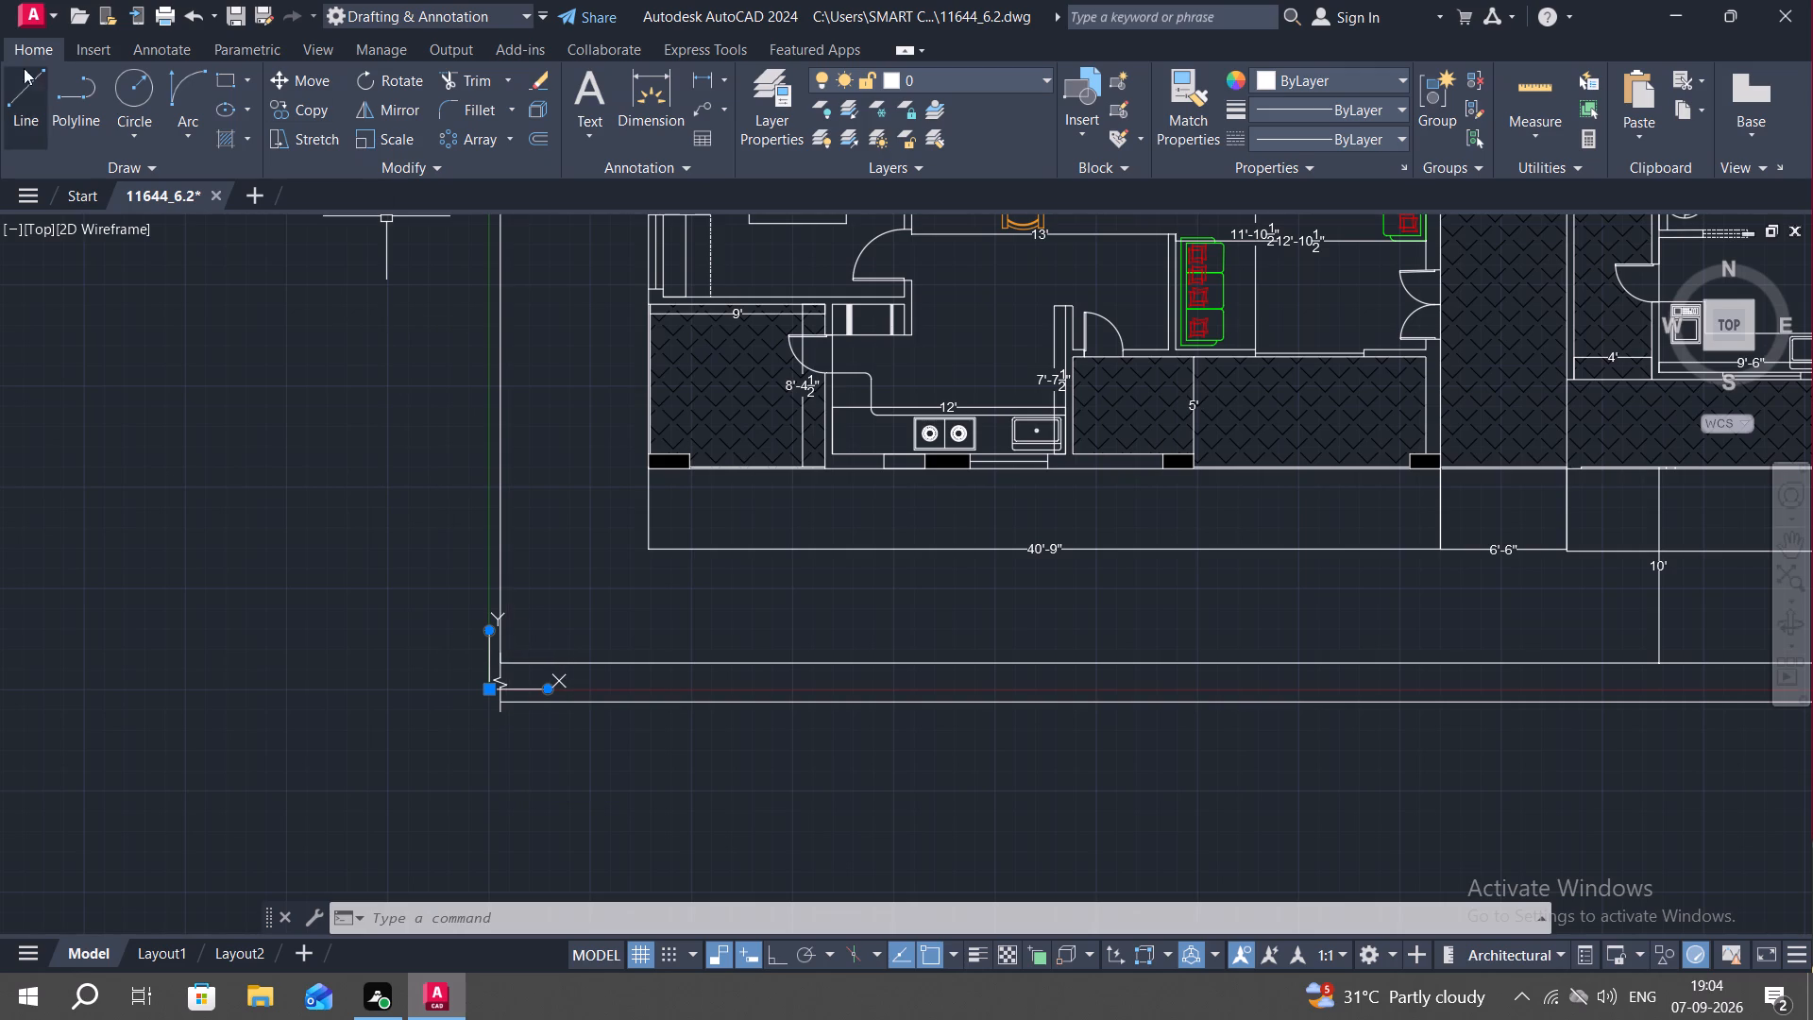
{"action": "left_click", "coordinate": [20, 92]}
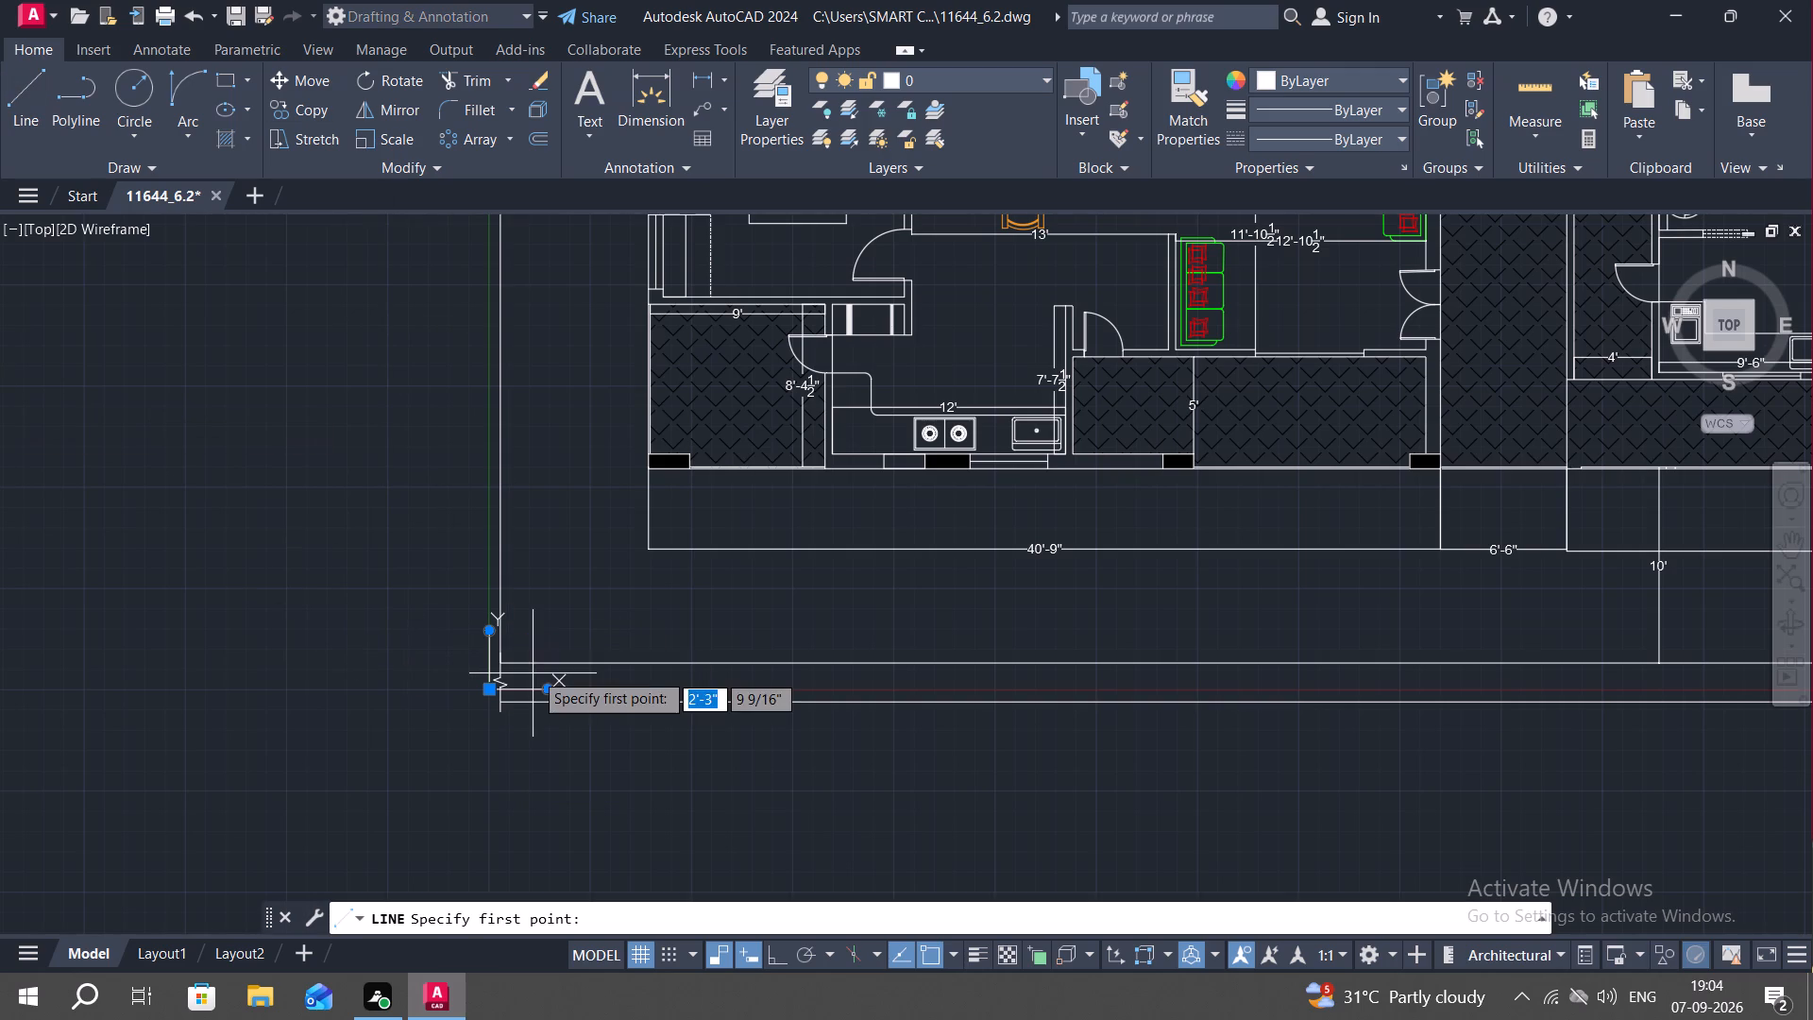
{"action": "left_click", "coordinate": [500, 611]}
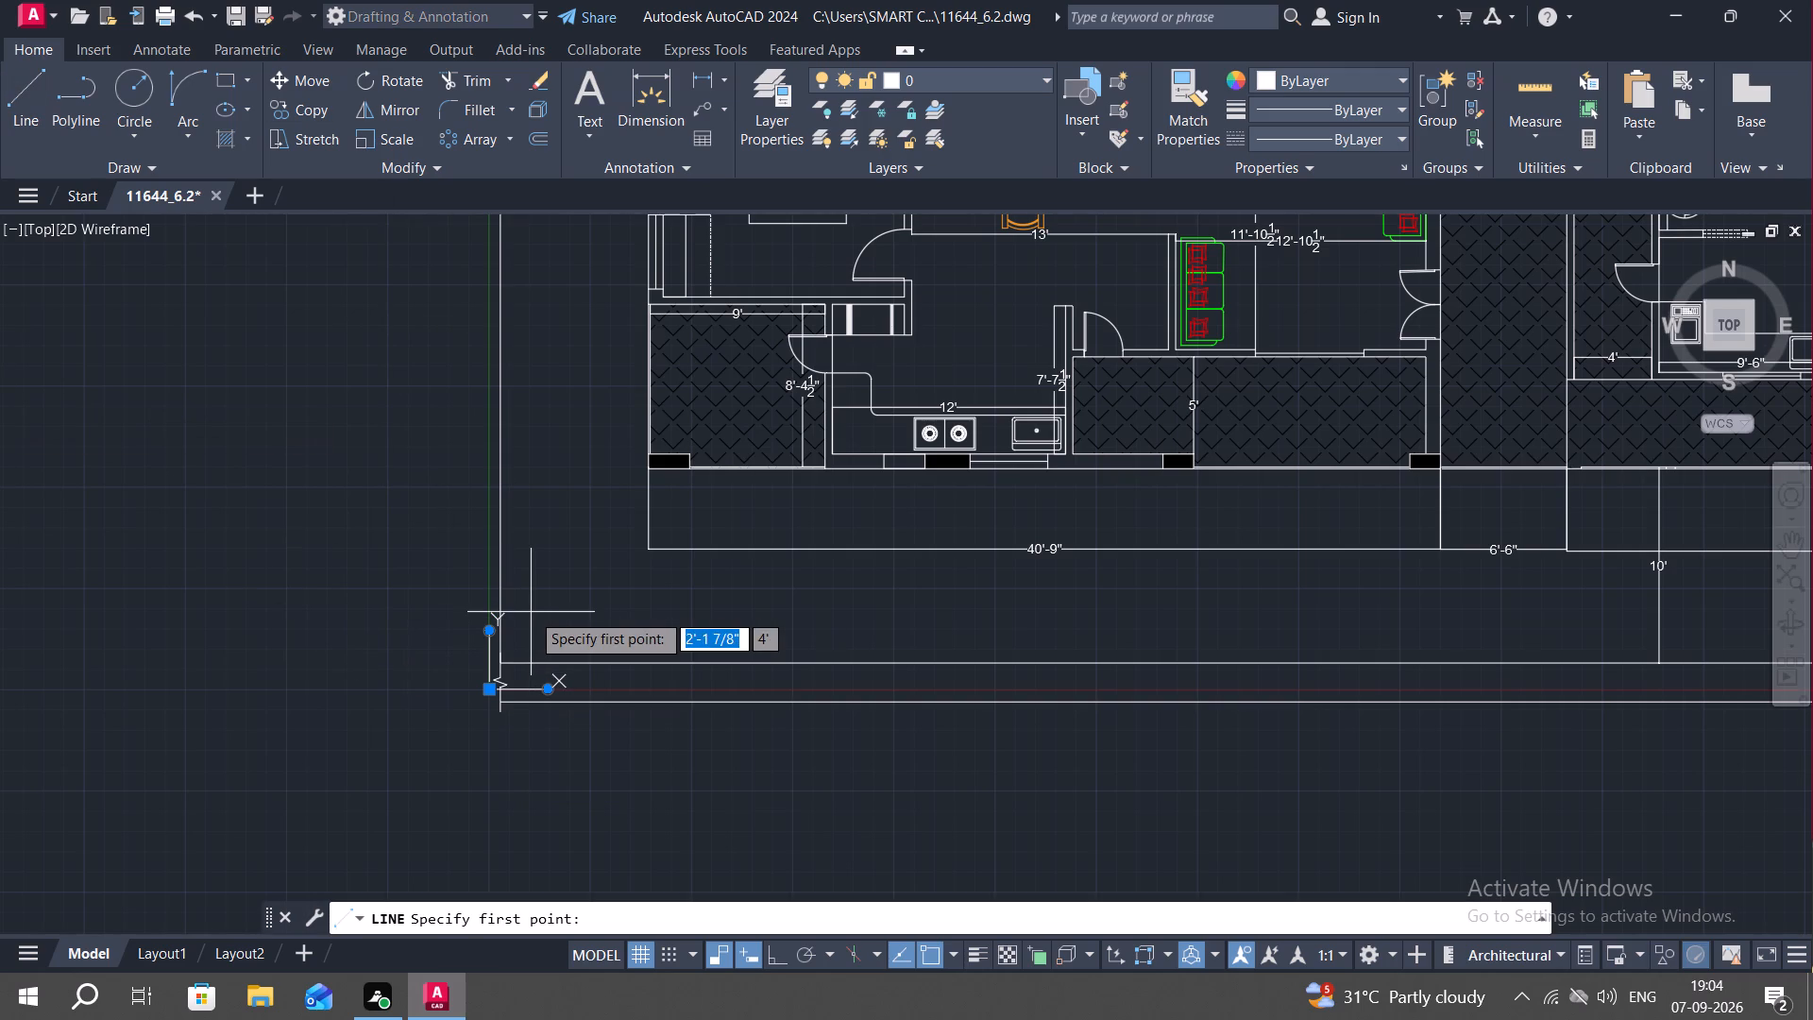
{"action": "left_click", "coordinate": [21, 89]}
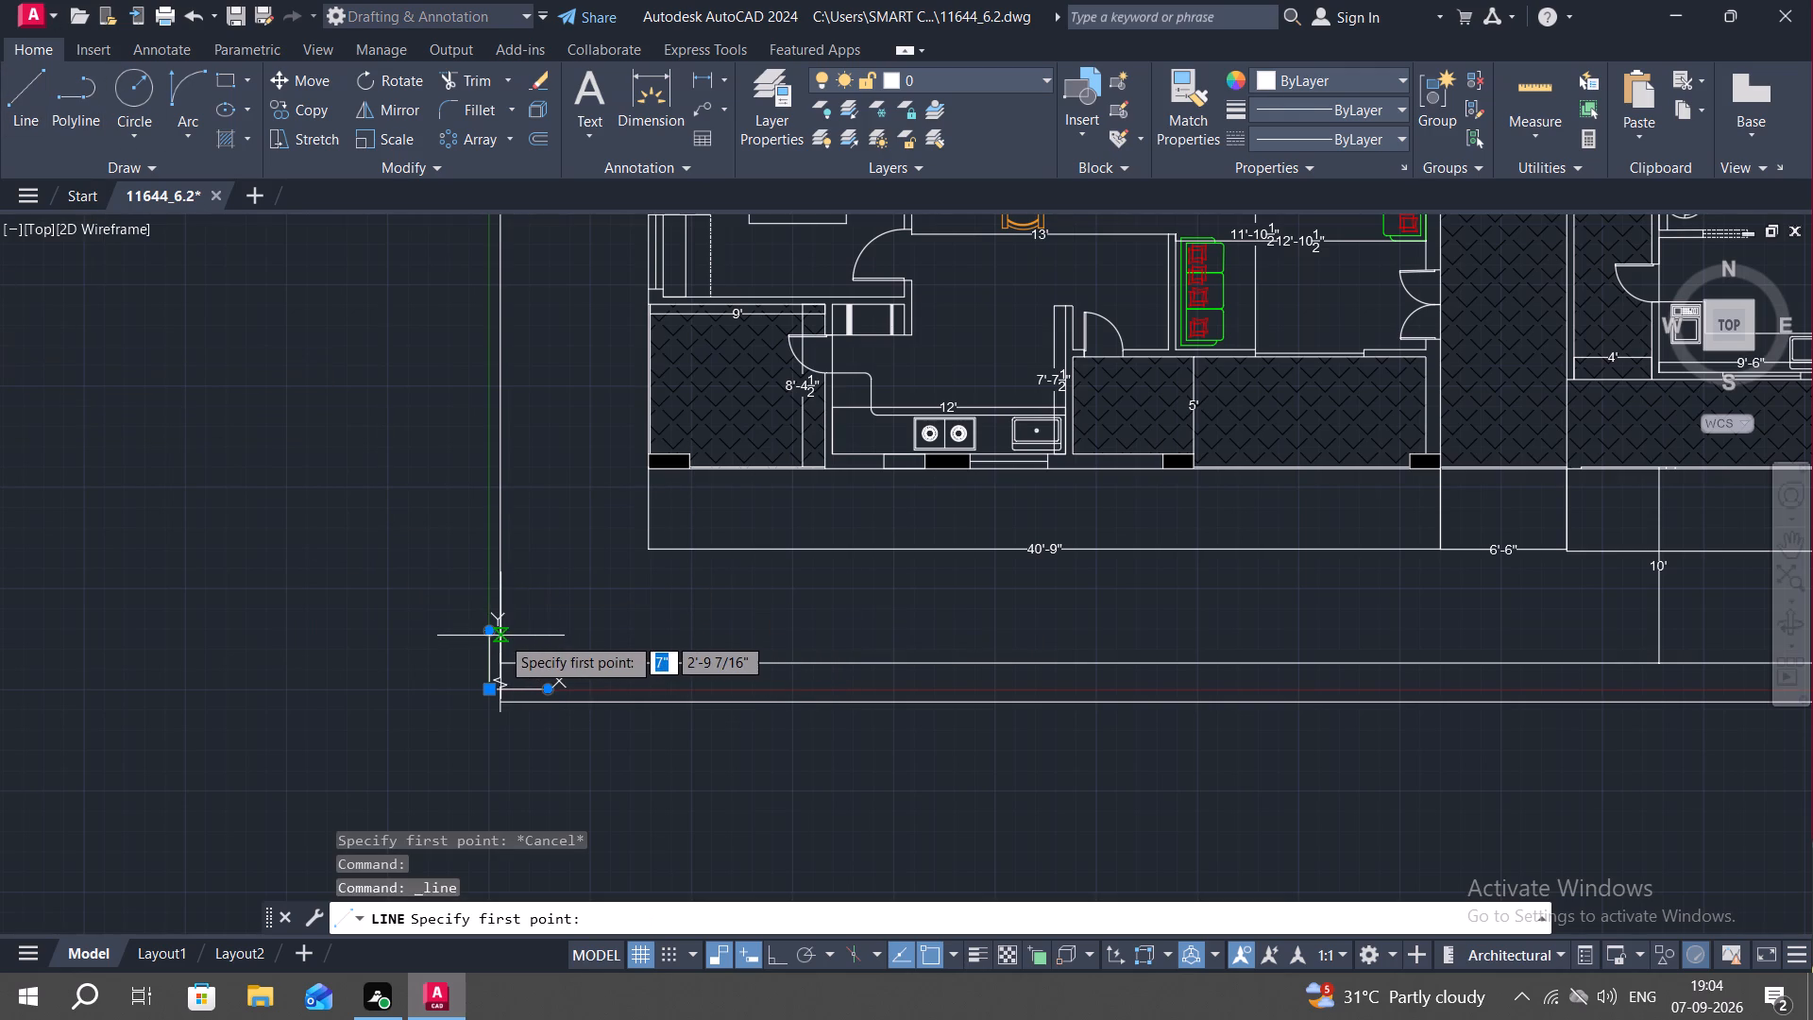
{"action": "left_click", "coordinate": [500, 636]}
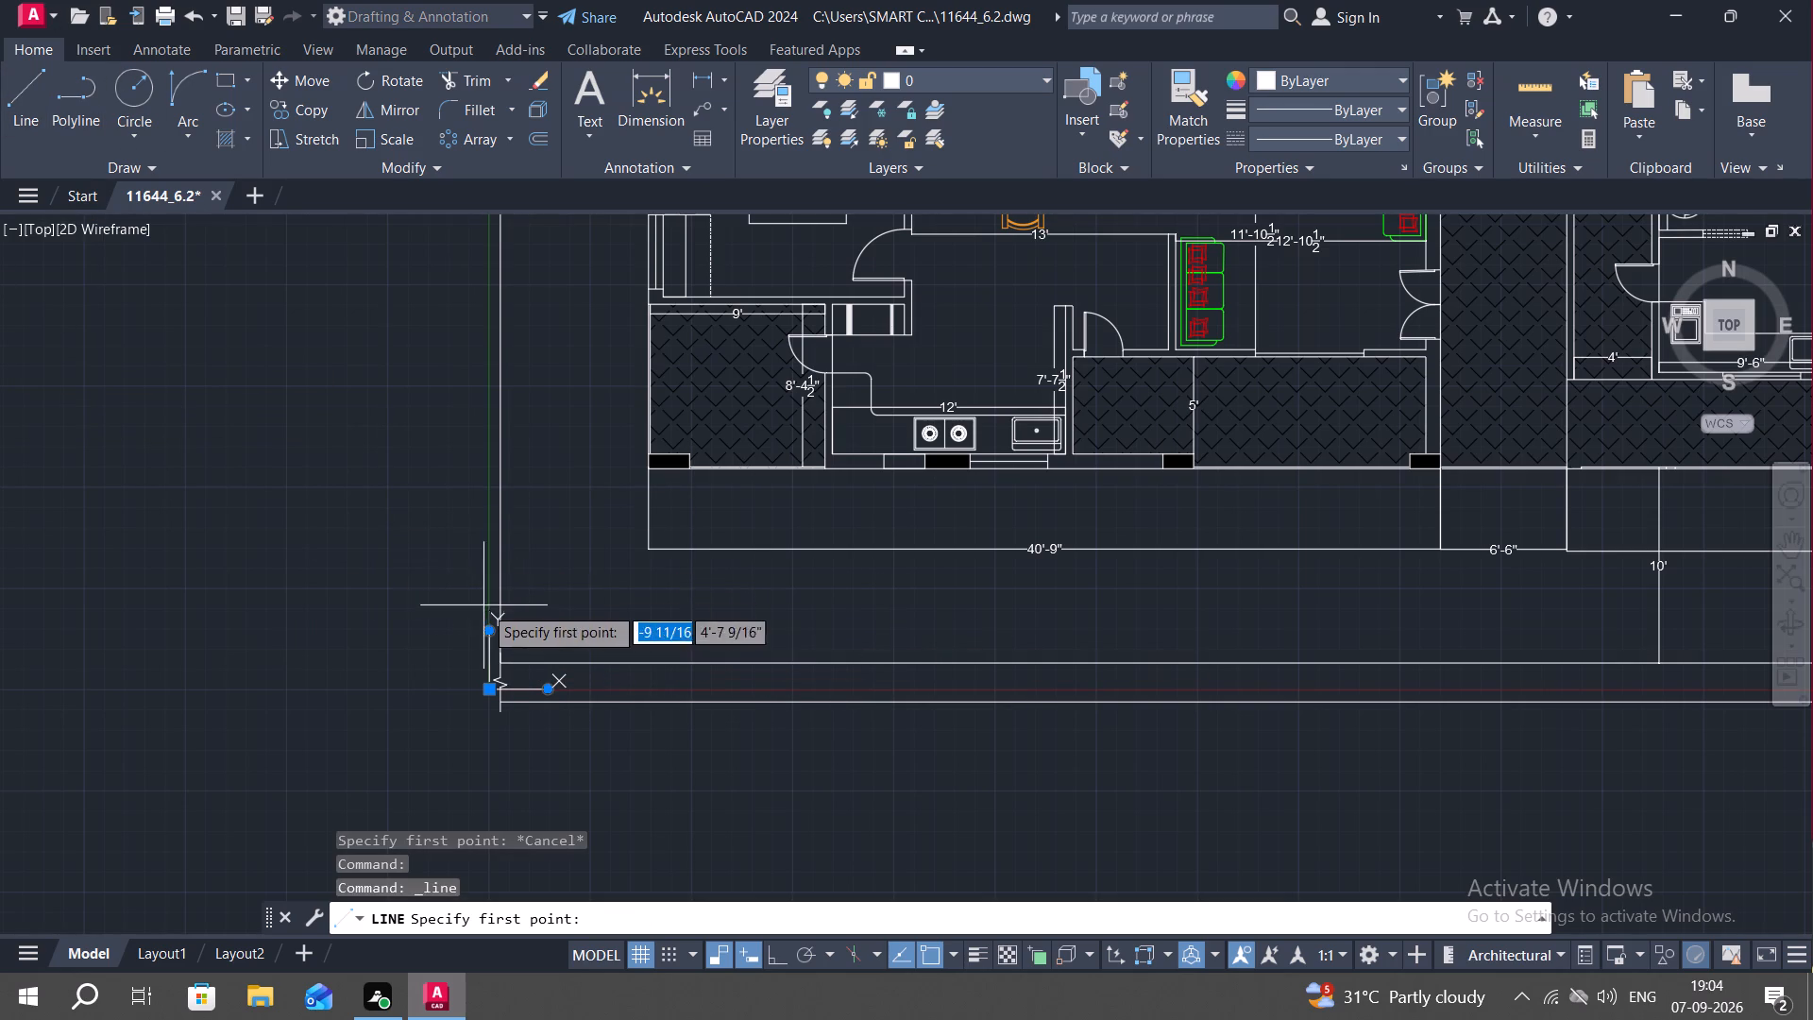
{"action": "middle_click_drag", "start_coordinate": [520, 594], "coordinate": [532, 572]}
{"action": "scroll", "coordinate": [516, 614], "scroll_direction": "up", "scroll_amount": 3}
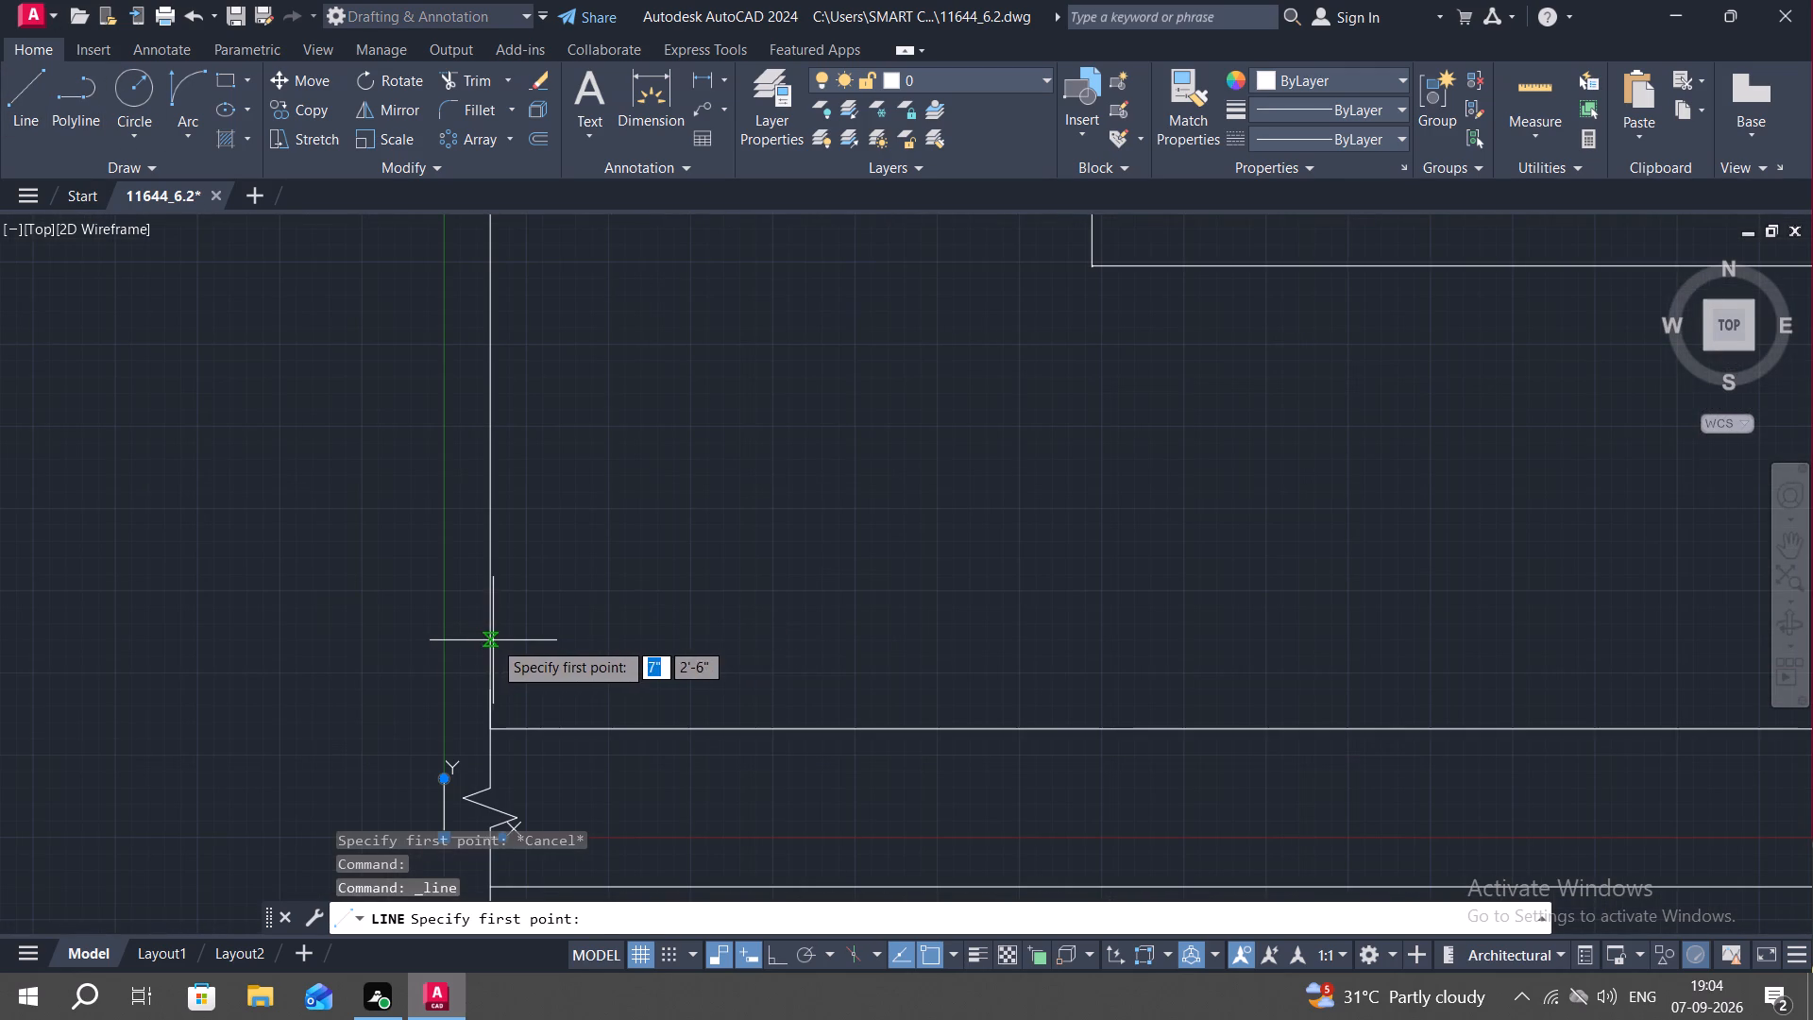
{"action": "left_click", "coordinate": [493, 640]}
{"action": "key", "text": "F8"}
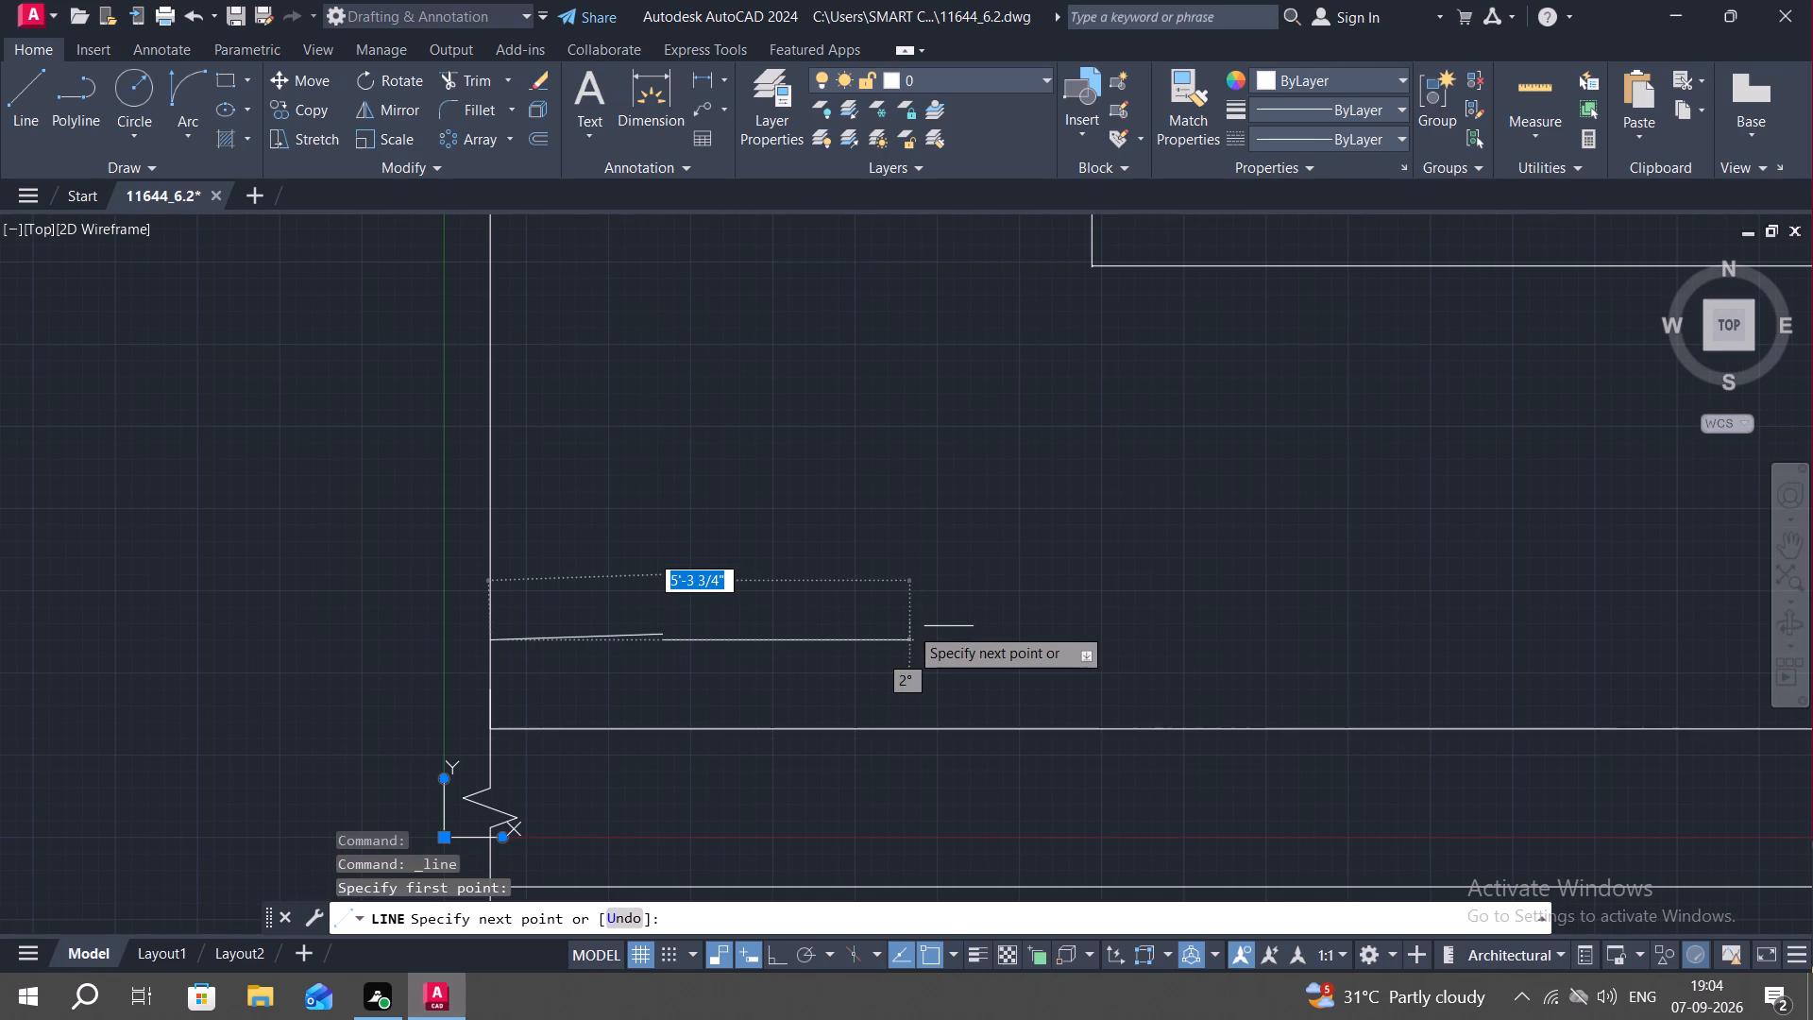
{"action": "type", "text": "27'"}
{"action": "key", "text": "Return"}
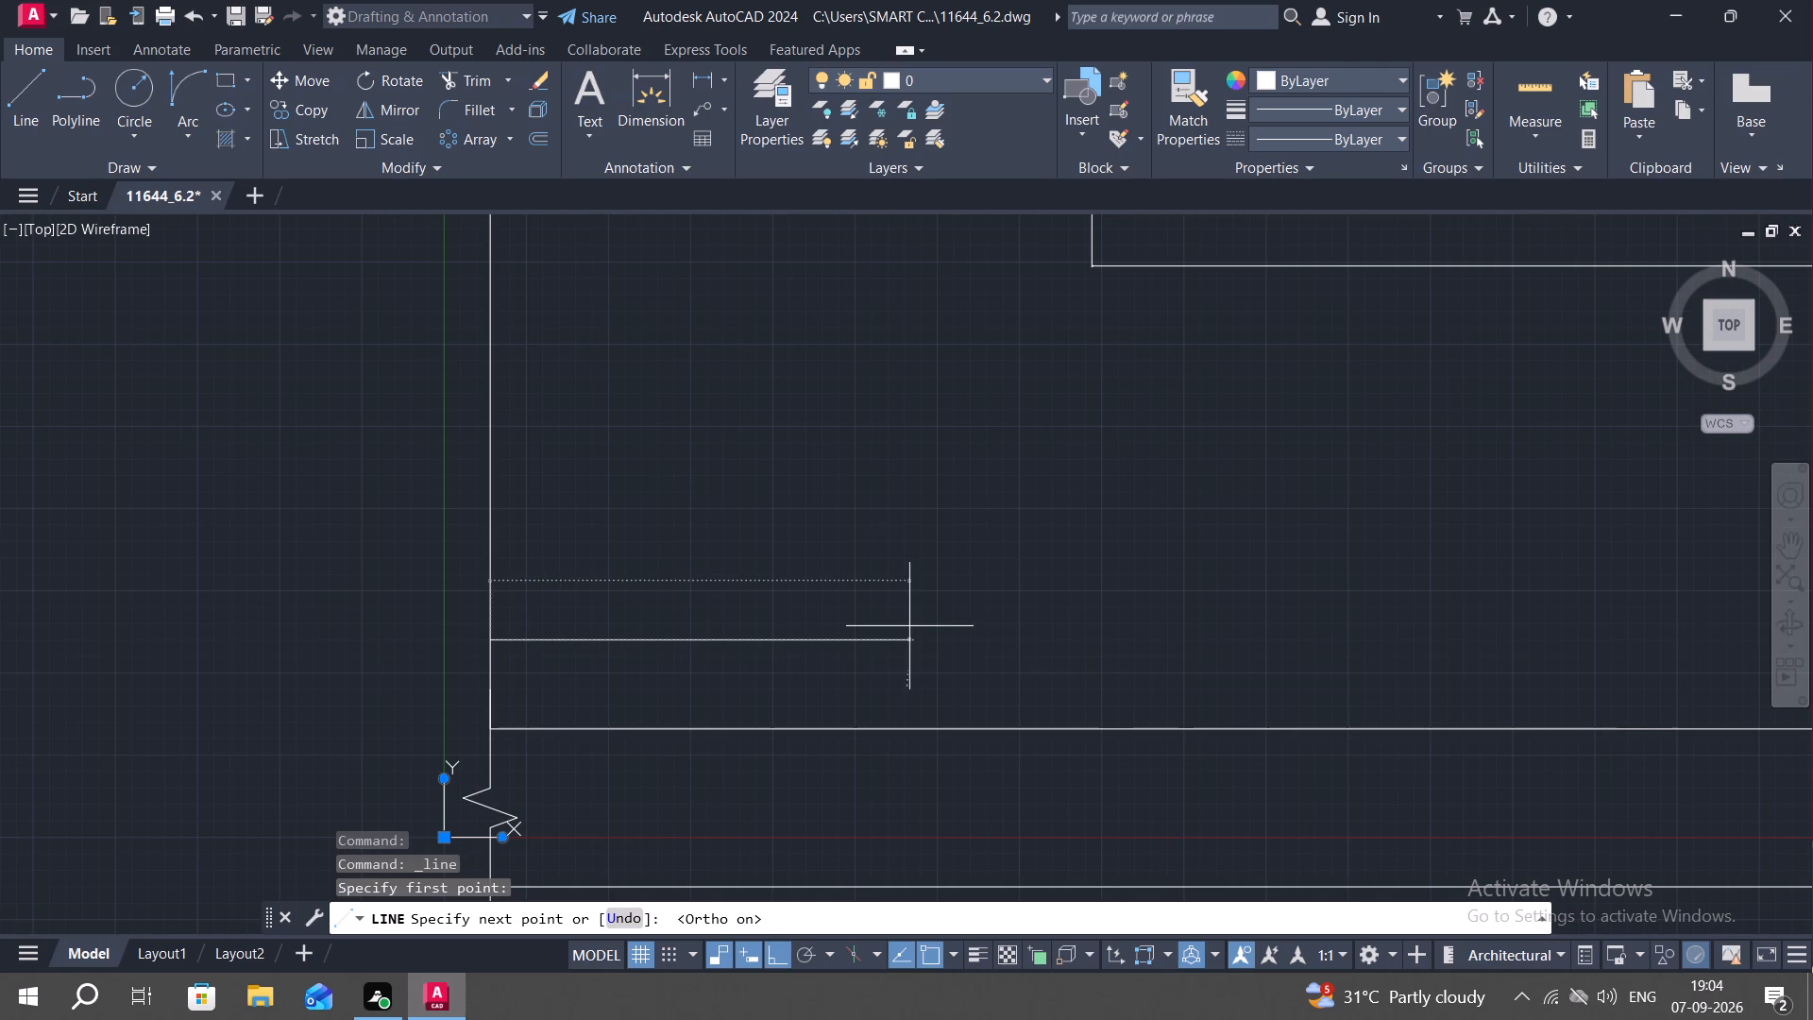
Continue the line from the 27' segment's end straight down to the outer offset line.
{"action": "scroll", "coordinate": [975, 625], "scroll_direction": "down", "scroll_amount": 2}
{"action": "middle_click_drag", "start_coordinate": [964, 626], "coordinate": [703, 644]}
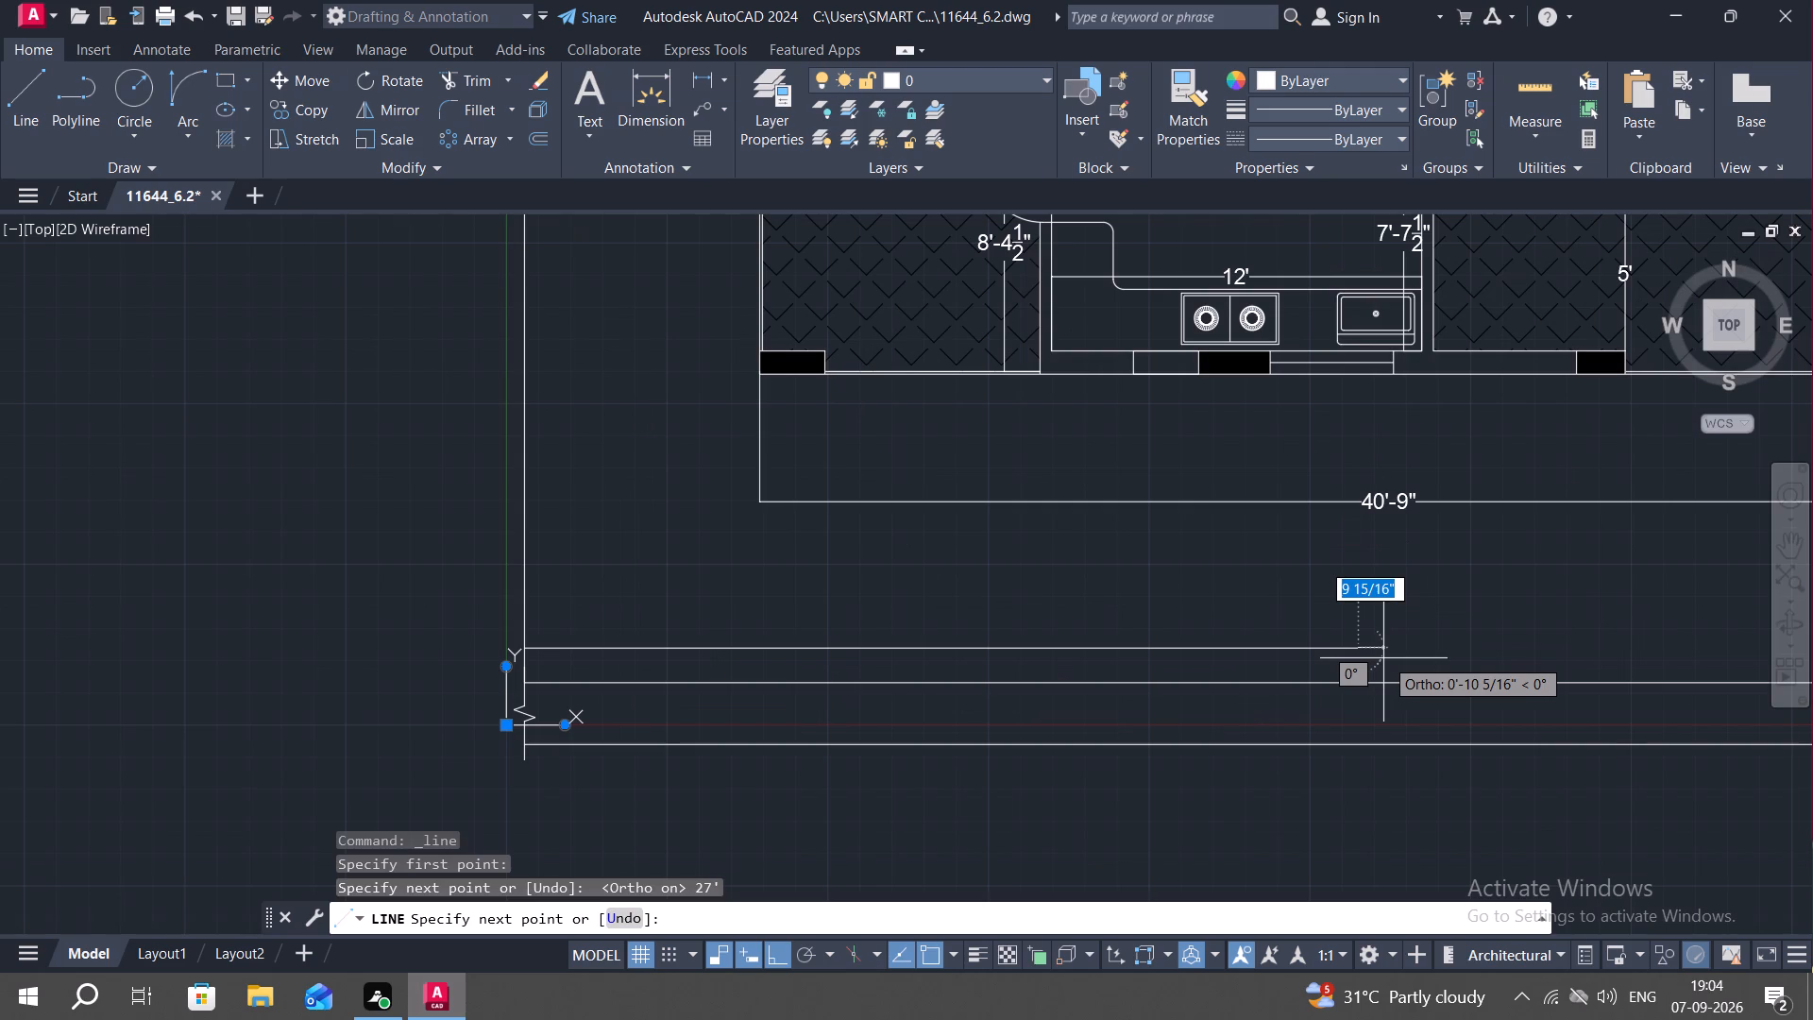
{"action": "left_click", "coordinate": [1359, 739]}
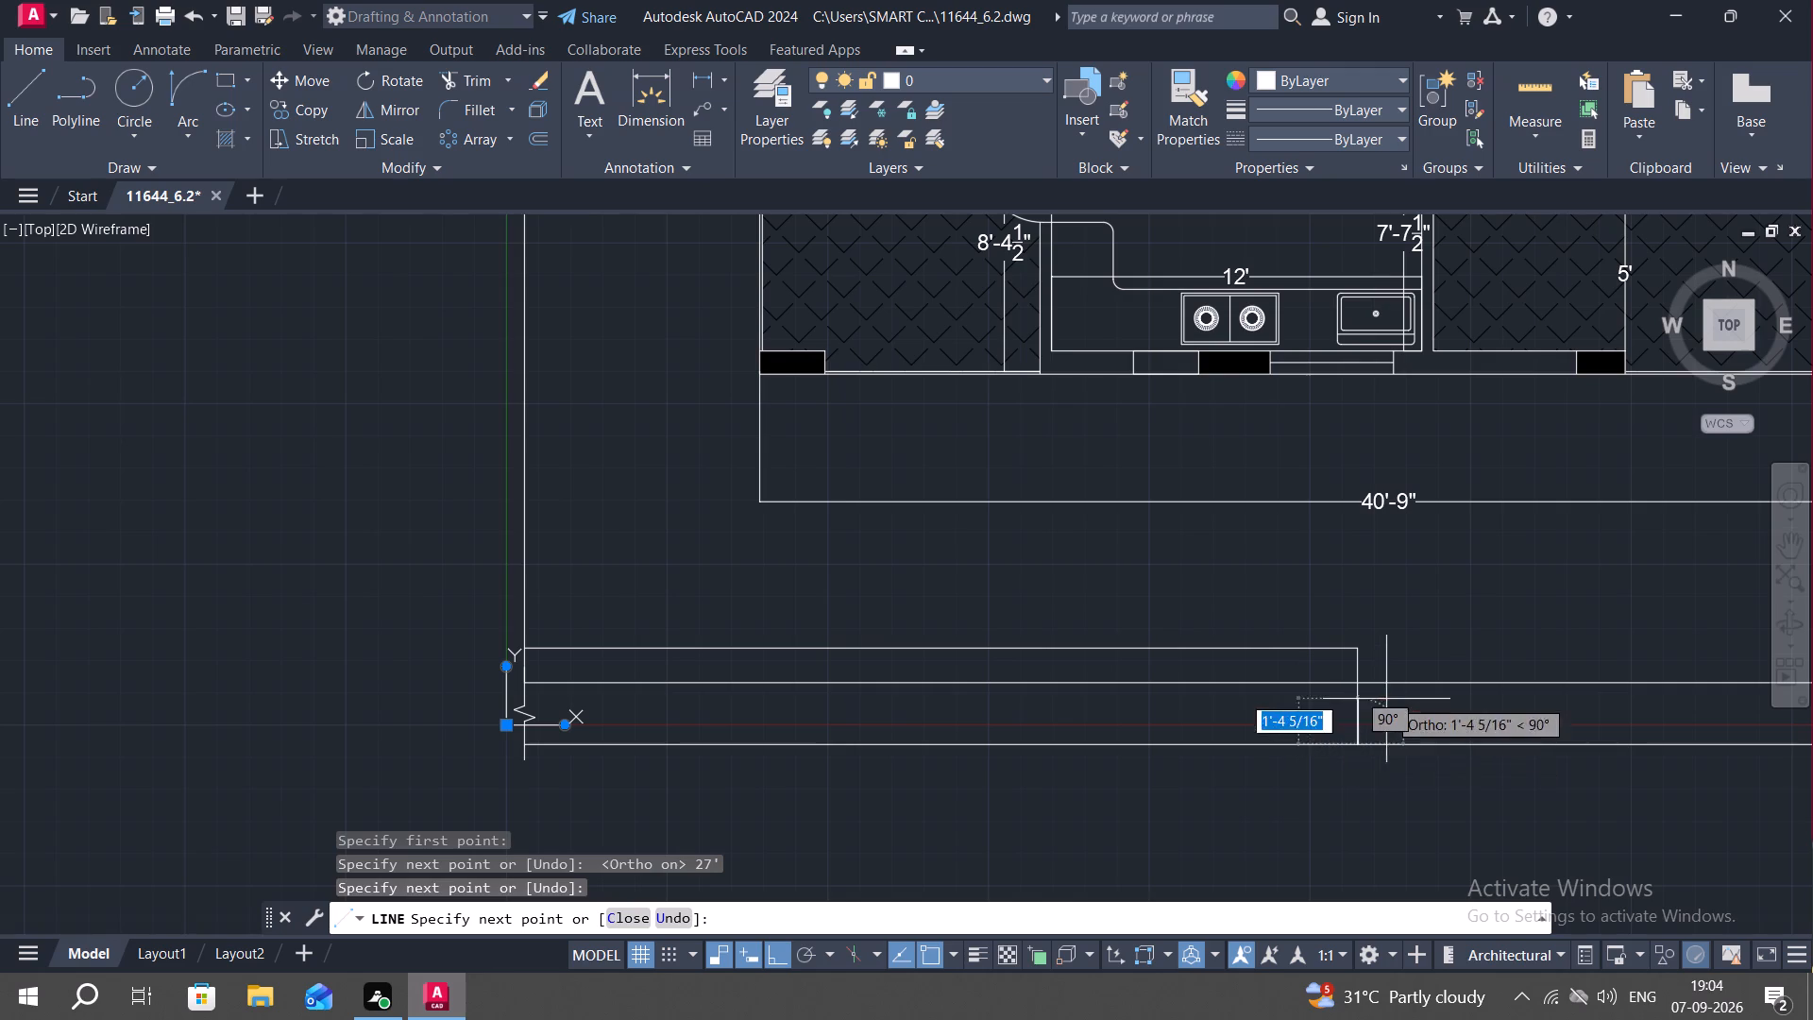
{"action": "middle_click_drag", "start_coordinate": [1399, 676], "coordinate": [1171, 665]}
{"action": "middle_click_drag", "start_coordinate": [1130, 685], "coordinate": [1120, 685]}
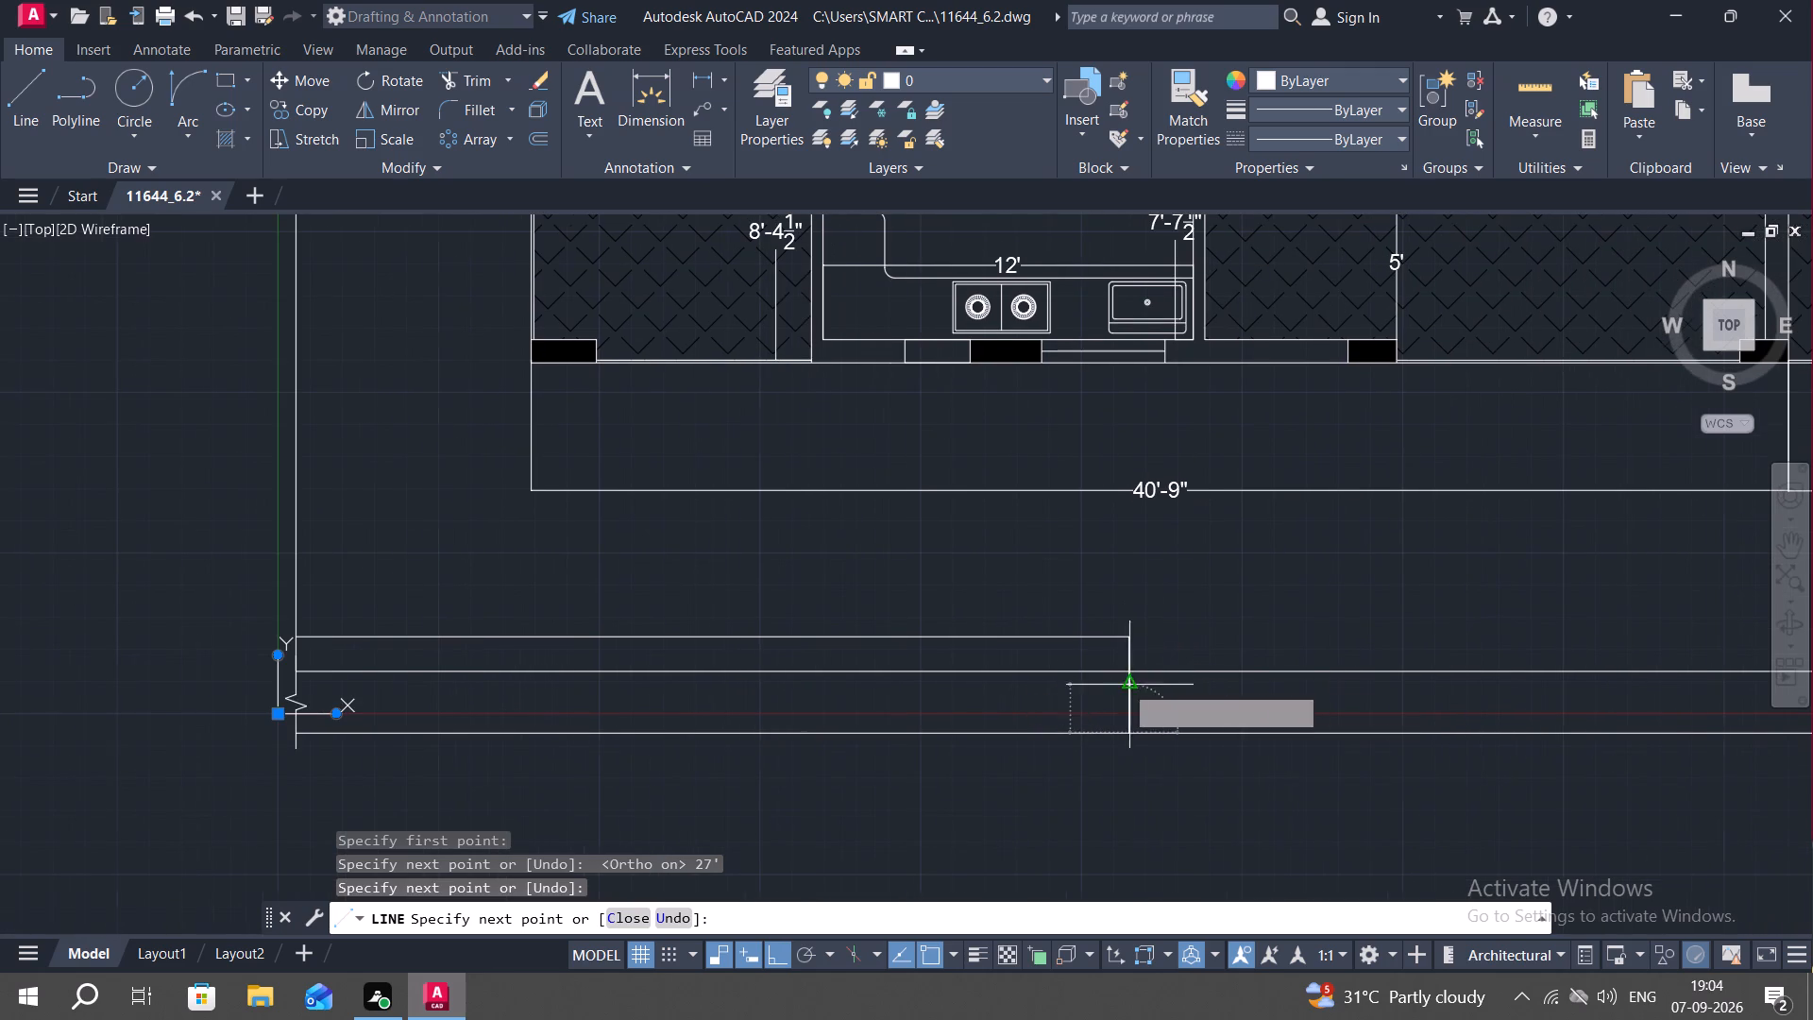
{"action": "middle_click_drag", "start_coordinate": [1120, 685], "coordinate": [1070, 675]}
{"action": "key", "text": "Escape"}
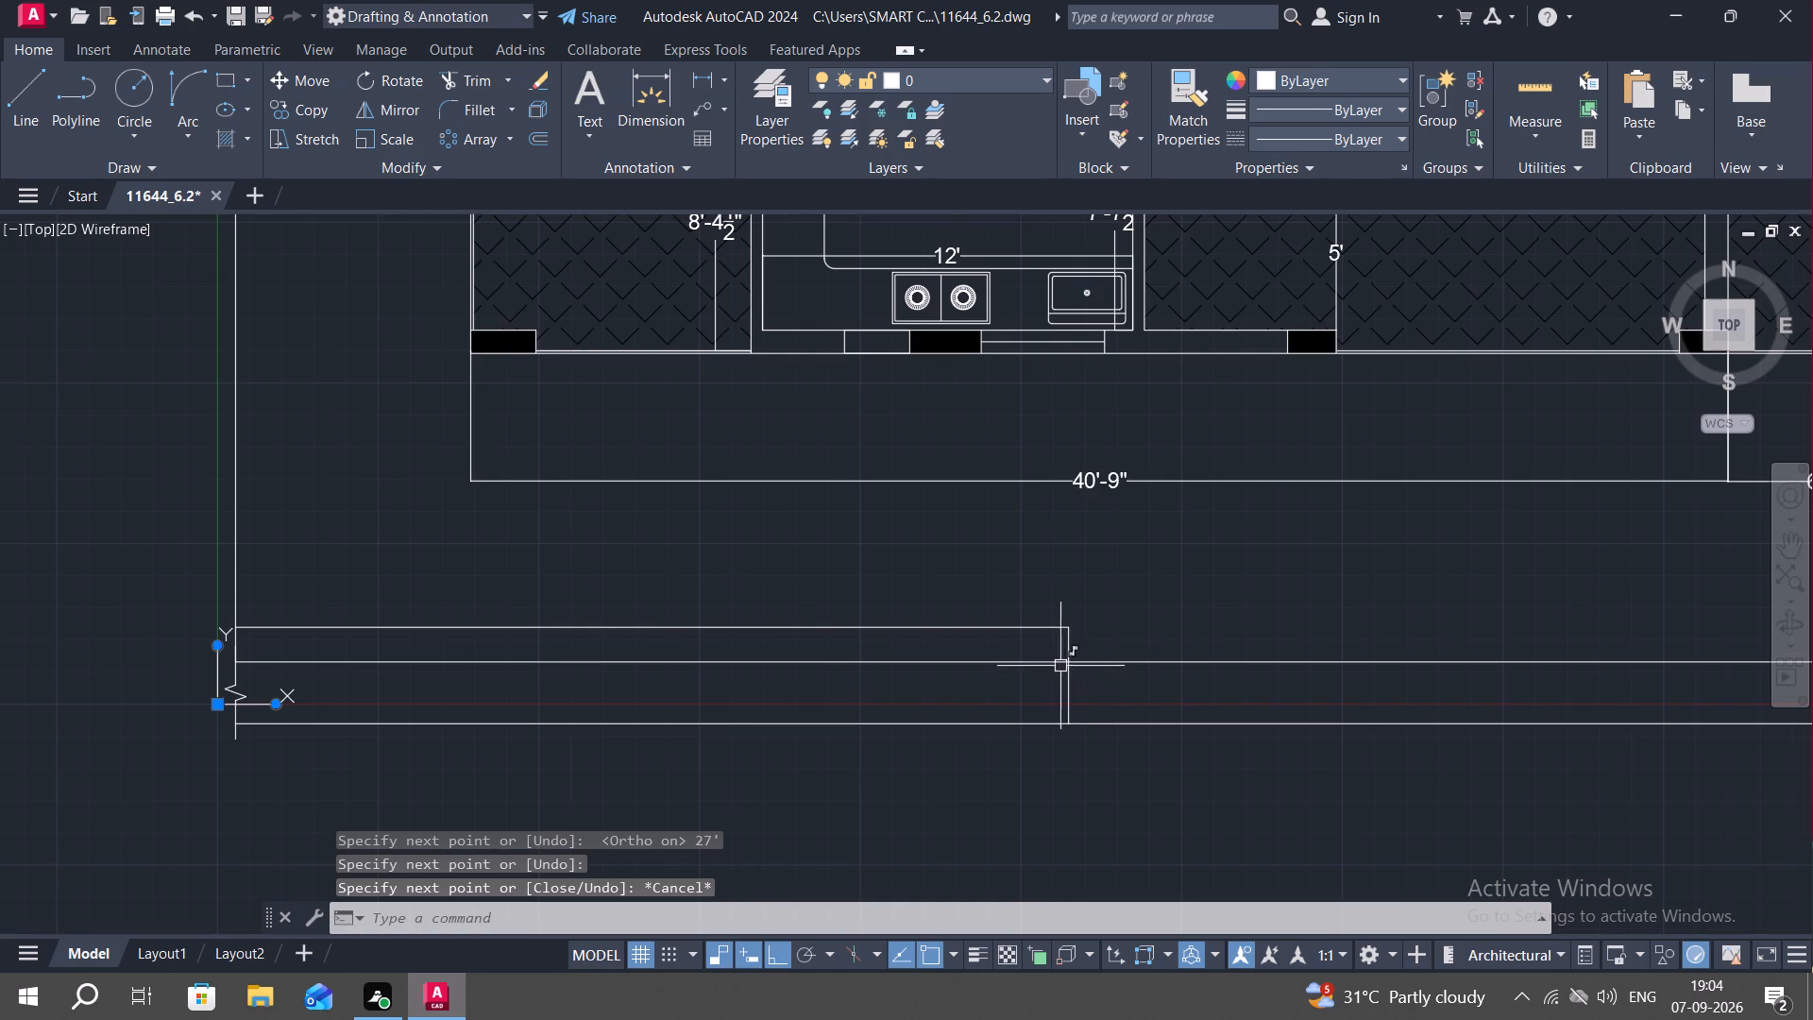
Draw a 39'9" line rightward along the bottom boundary edge from the vertical line, continuing straight down to the outer offset line.
{"action": "middle_click_drag", "start_coordinate": [1069, 672], "coordinate": [1054, 632]}
{"action": "key", "text": "space"}
{"action": "left_click", "coordinate": [1050, 616]}
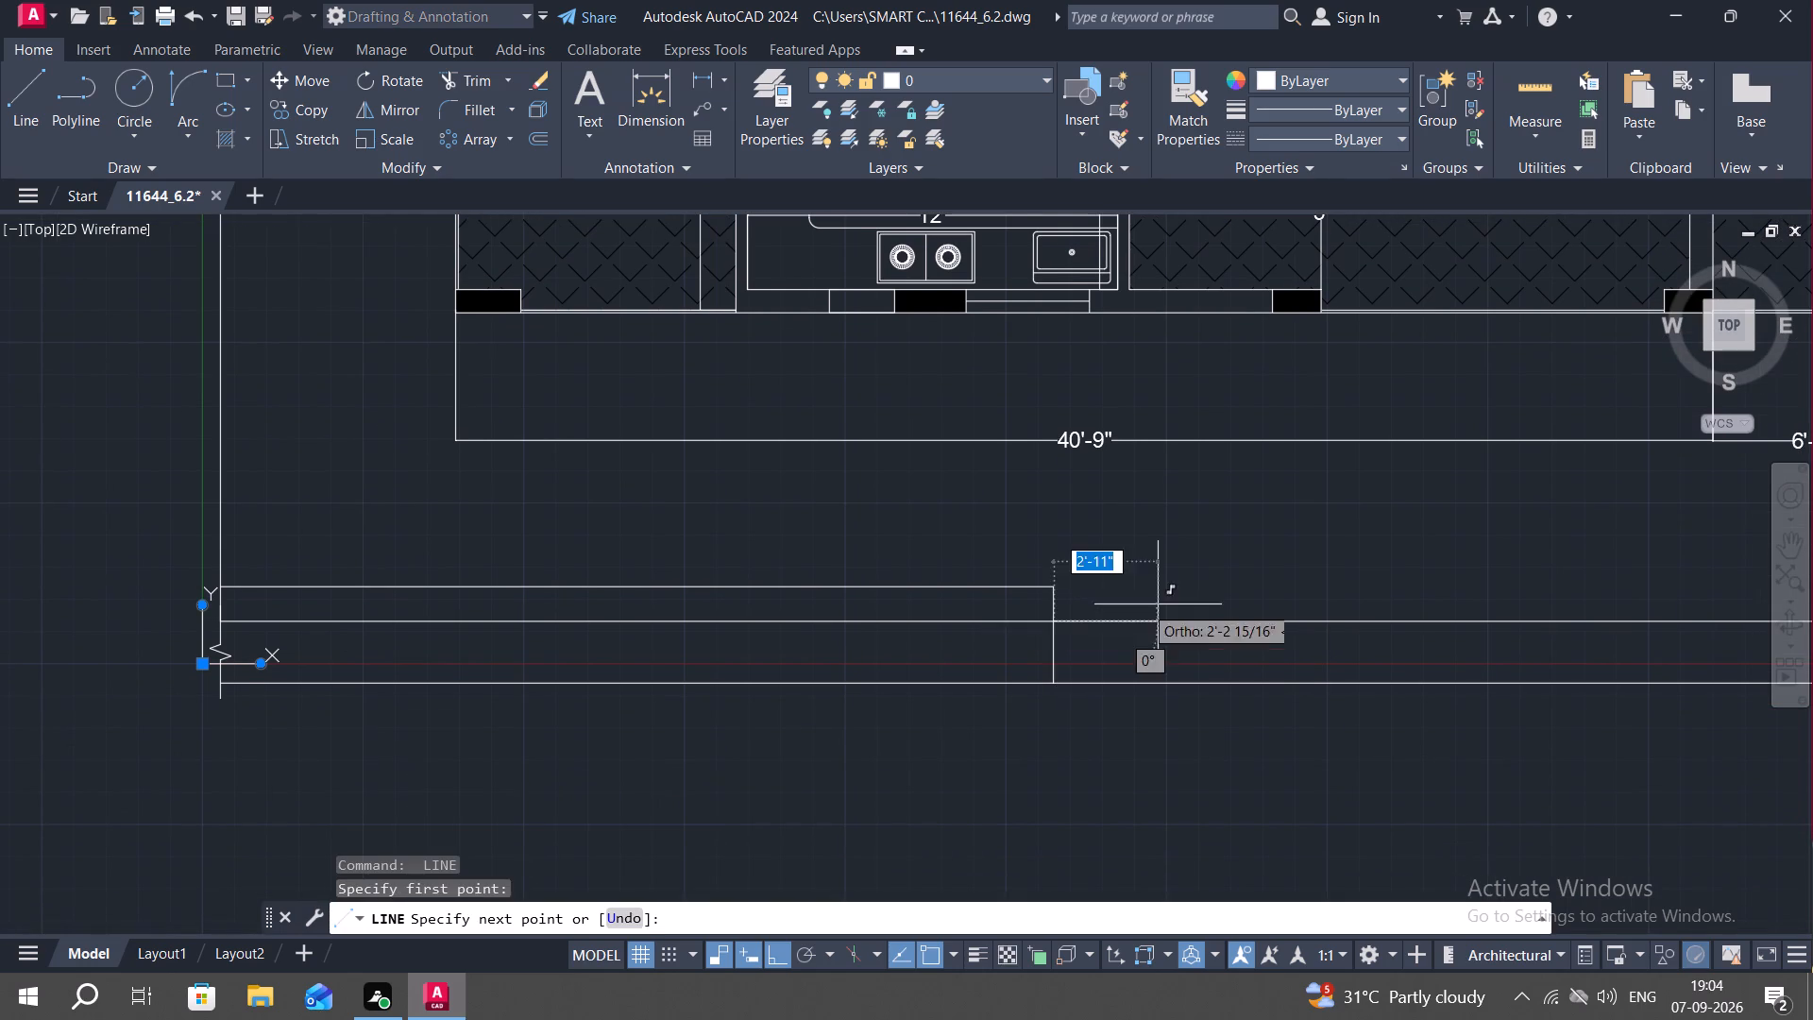
{"action": "middle_click_drag", "start_coordinate": [1245, 592], "coordinate": [1016, 632]}
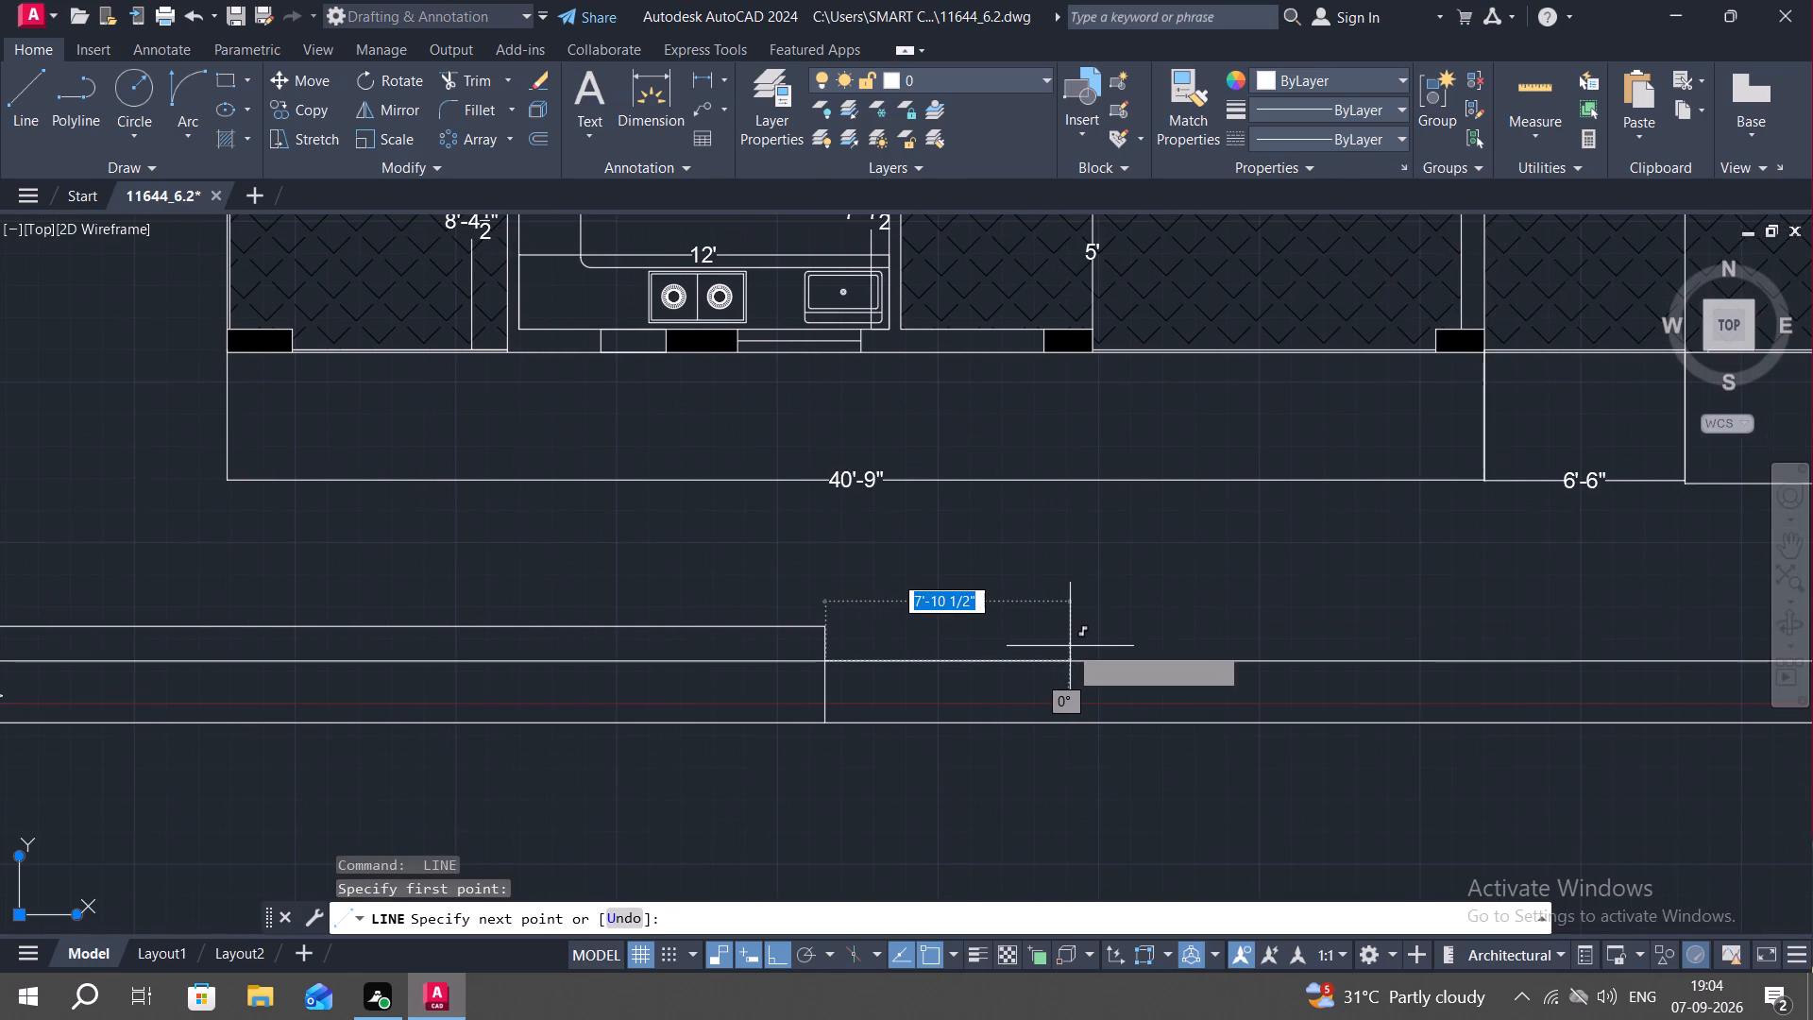
{"action": "type", "text": "39'"}
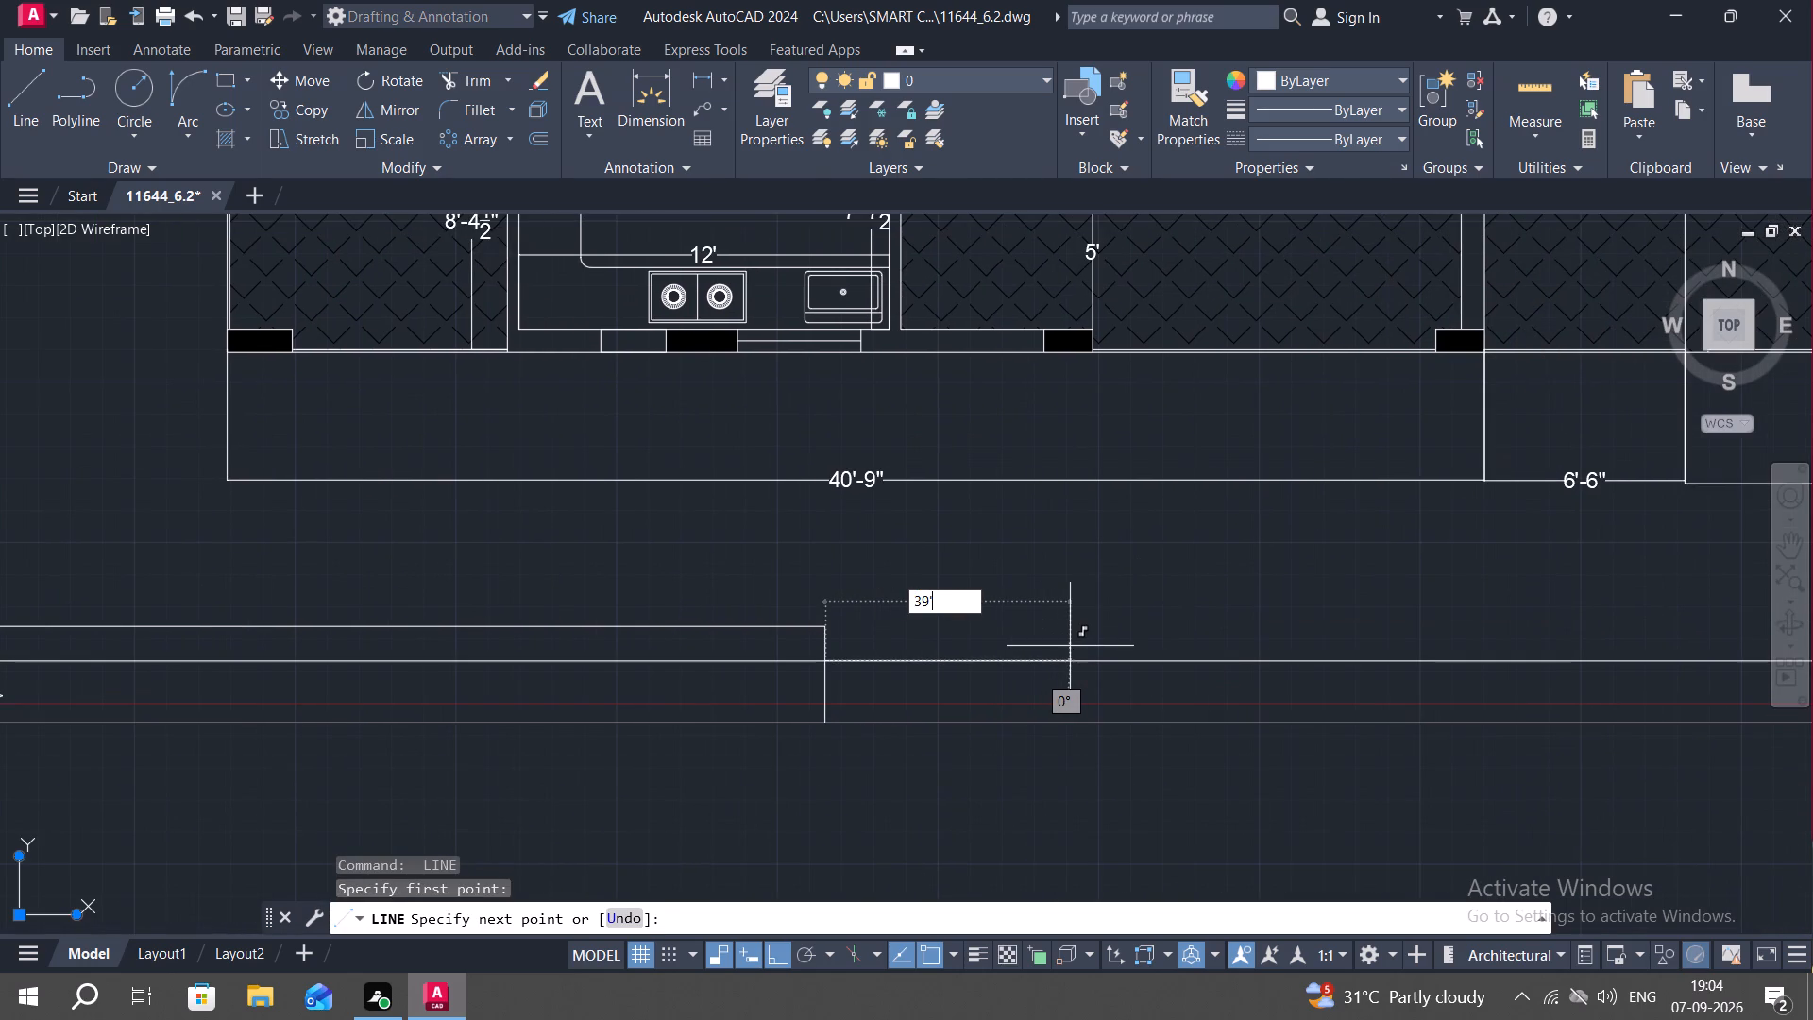
{"action": "type", "text": "9\""}
{"action": "key", "text": "Return"}
{"action": "scroll", "coordinate": [1201, 668], "scroll_direction": "down", "scroll_amount": 2}
{"action": "middle_click_drag", "start_coordinate": [1178, 738], "coordinate": [1162, 732]}
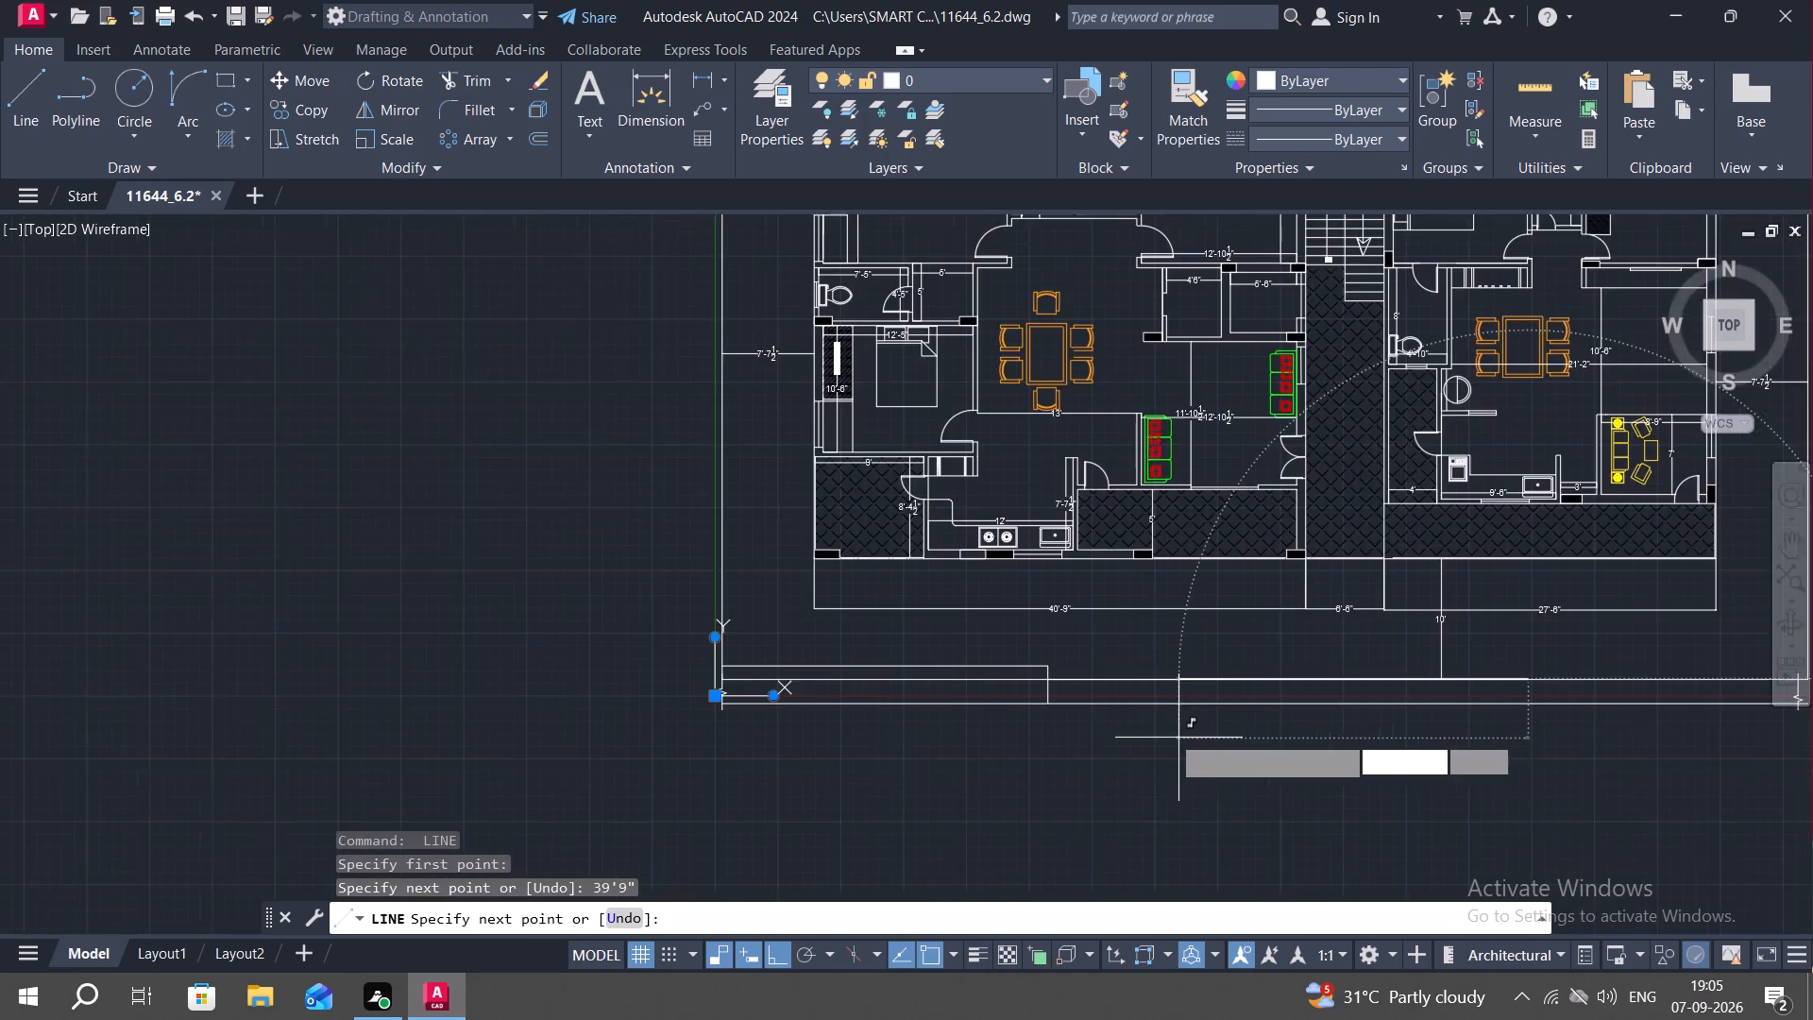
{"action": "middle_click_drag", "start_coordinate": [1162, 732], "coordinate": [913, 722]}
{"action": "scroll", "coordinate": [1269, 686], "scroll_direction": "up", "scroll_amount": 2}
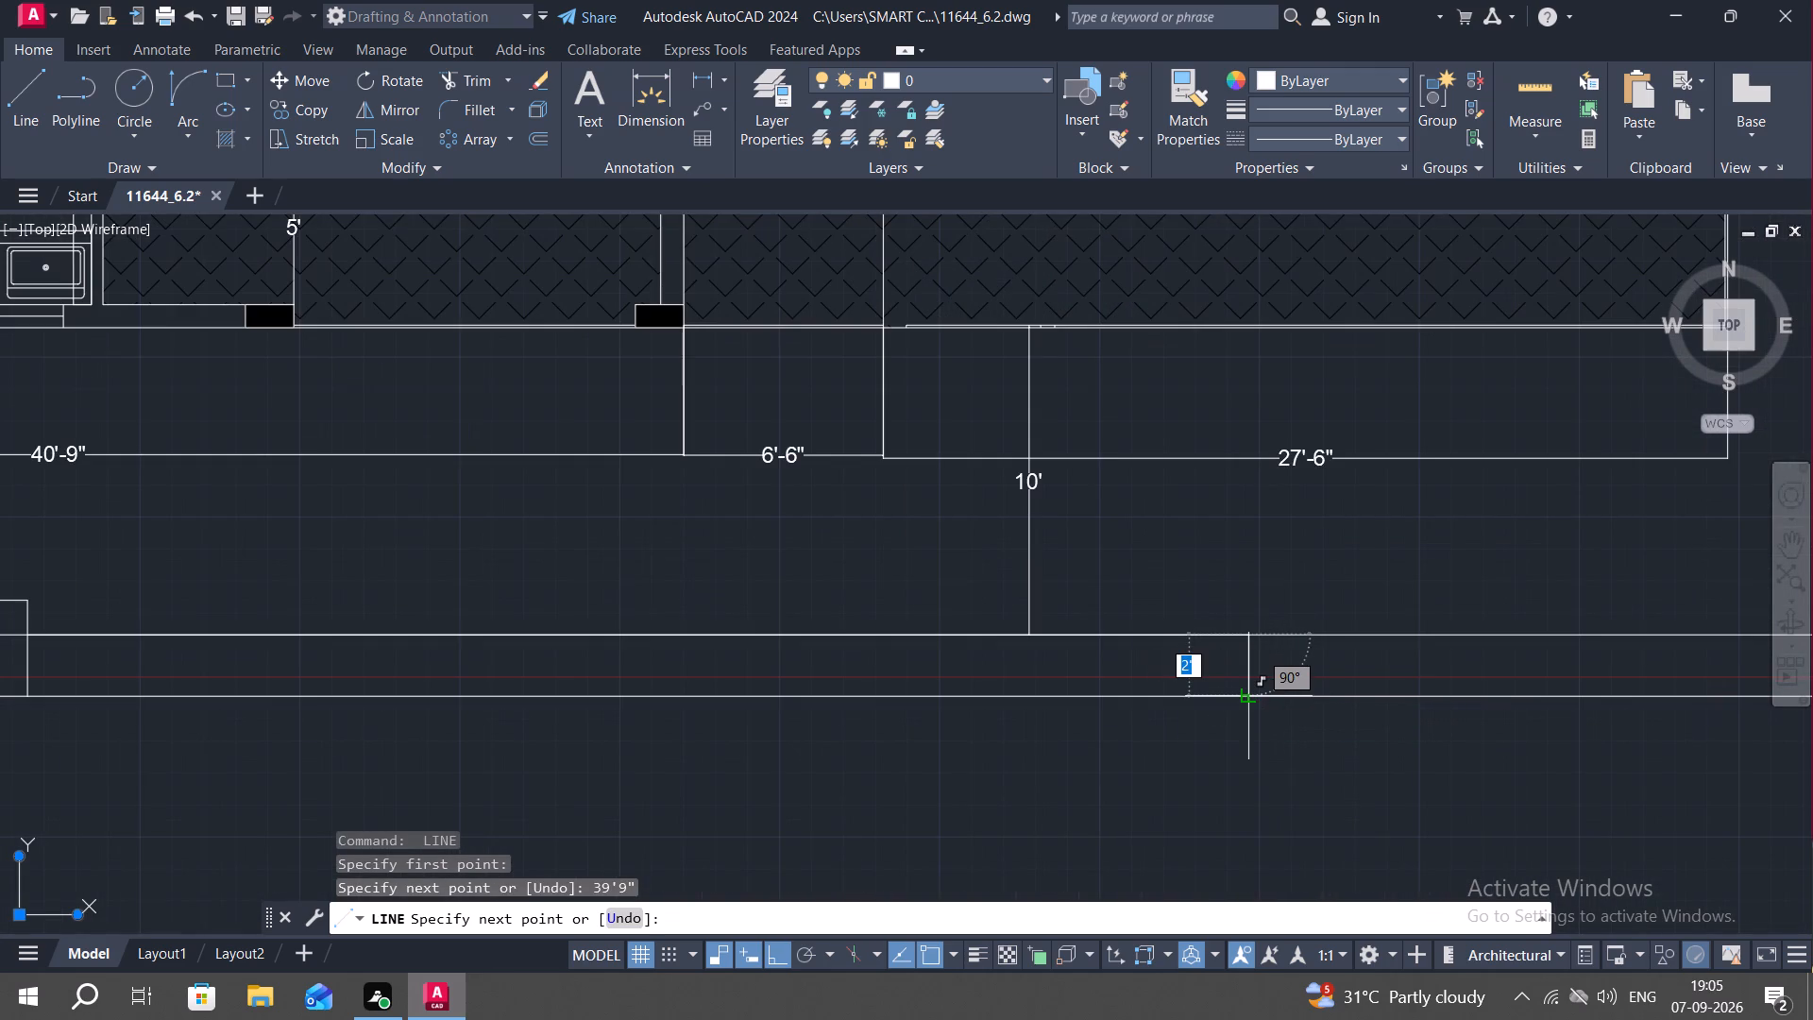
{"action": "left_click", "coordinate": [1248, 692]}
{"action": "key", "text": "Escape"}
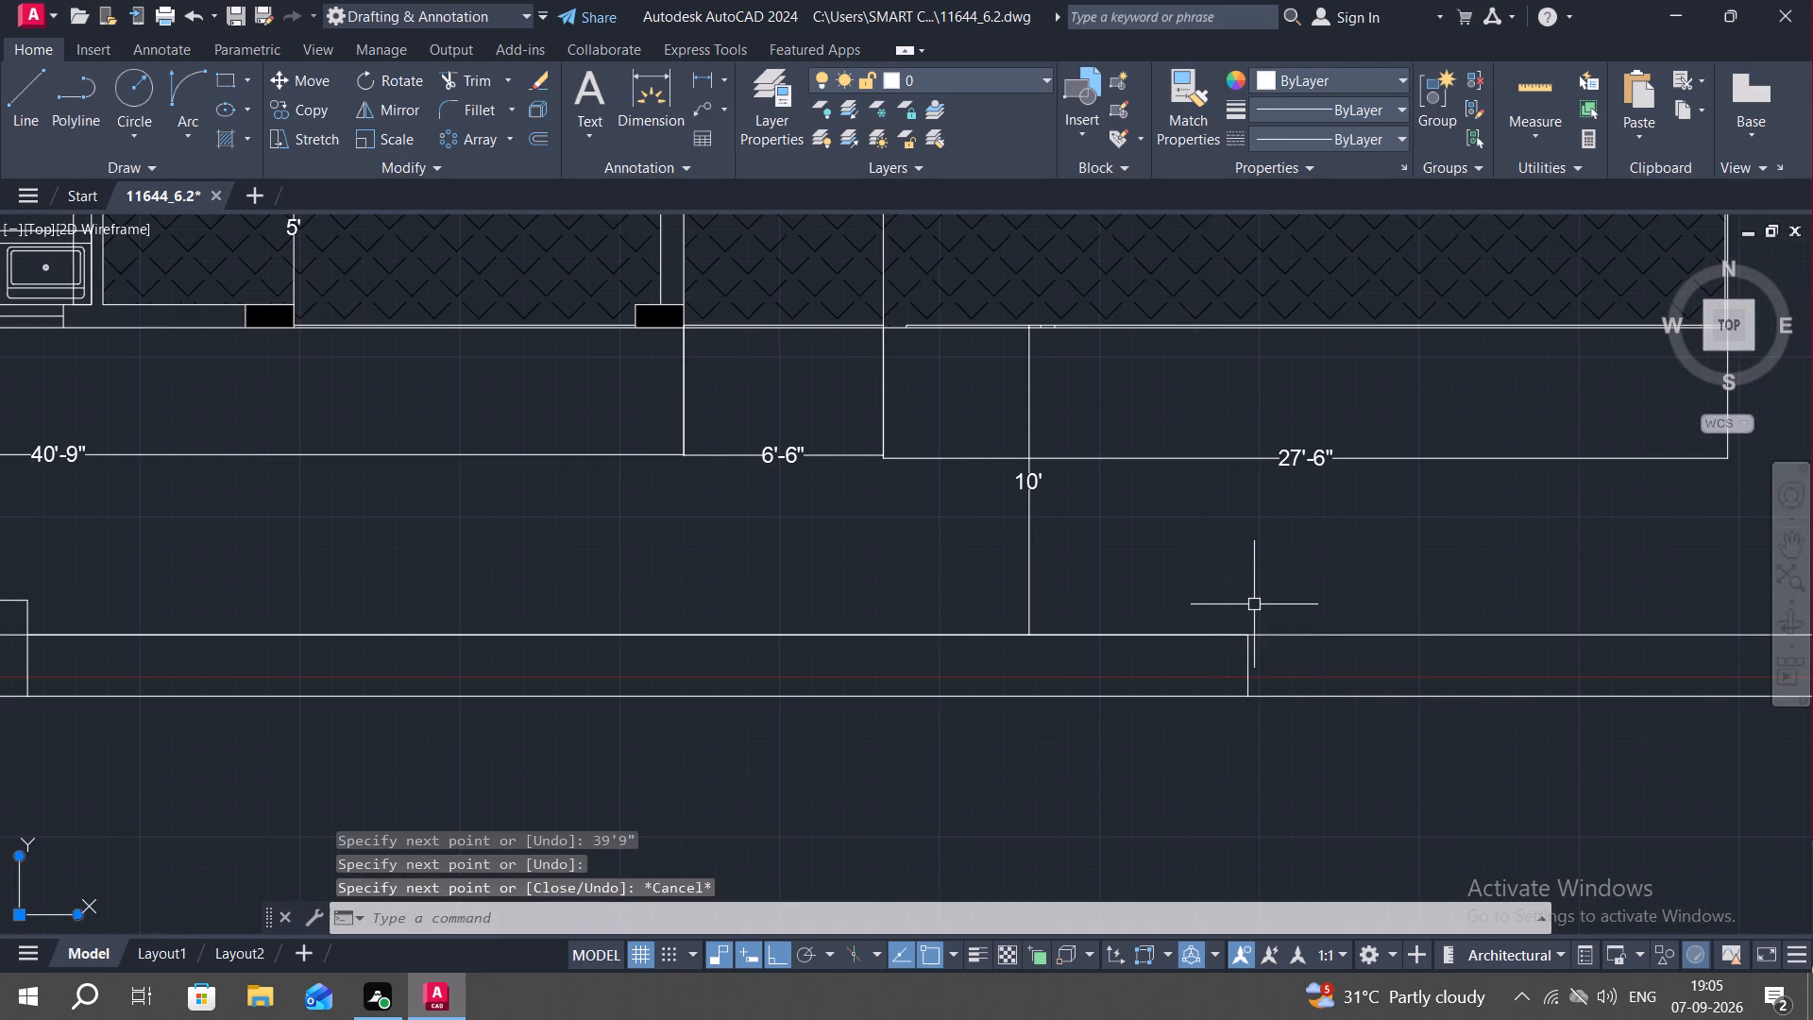
Draw a horizontal line from the second vertical's midpoint to the breakline at the right end of the boundary strip.
{"action": "scroll", "coordinate": [1275, 658], "scroll_direction": "up", "scroll_amount": 1}
{"action": "type", "text": "L"}
{"action": "key", "text": "space"}
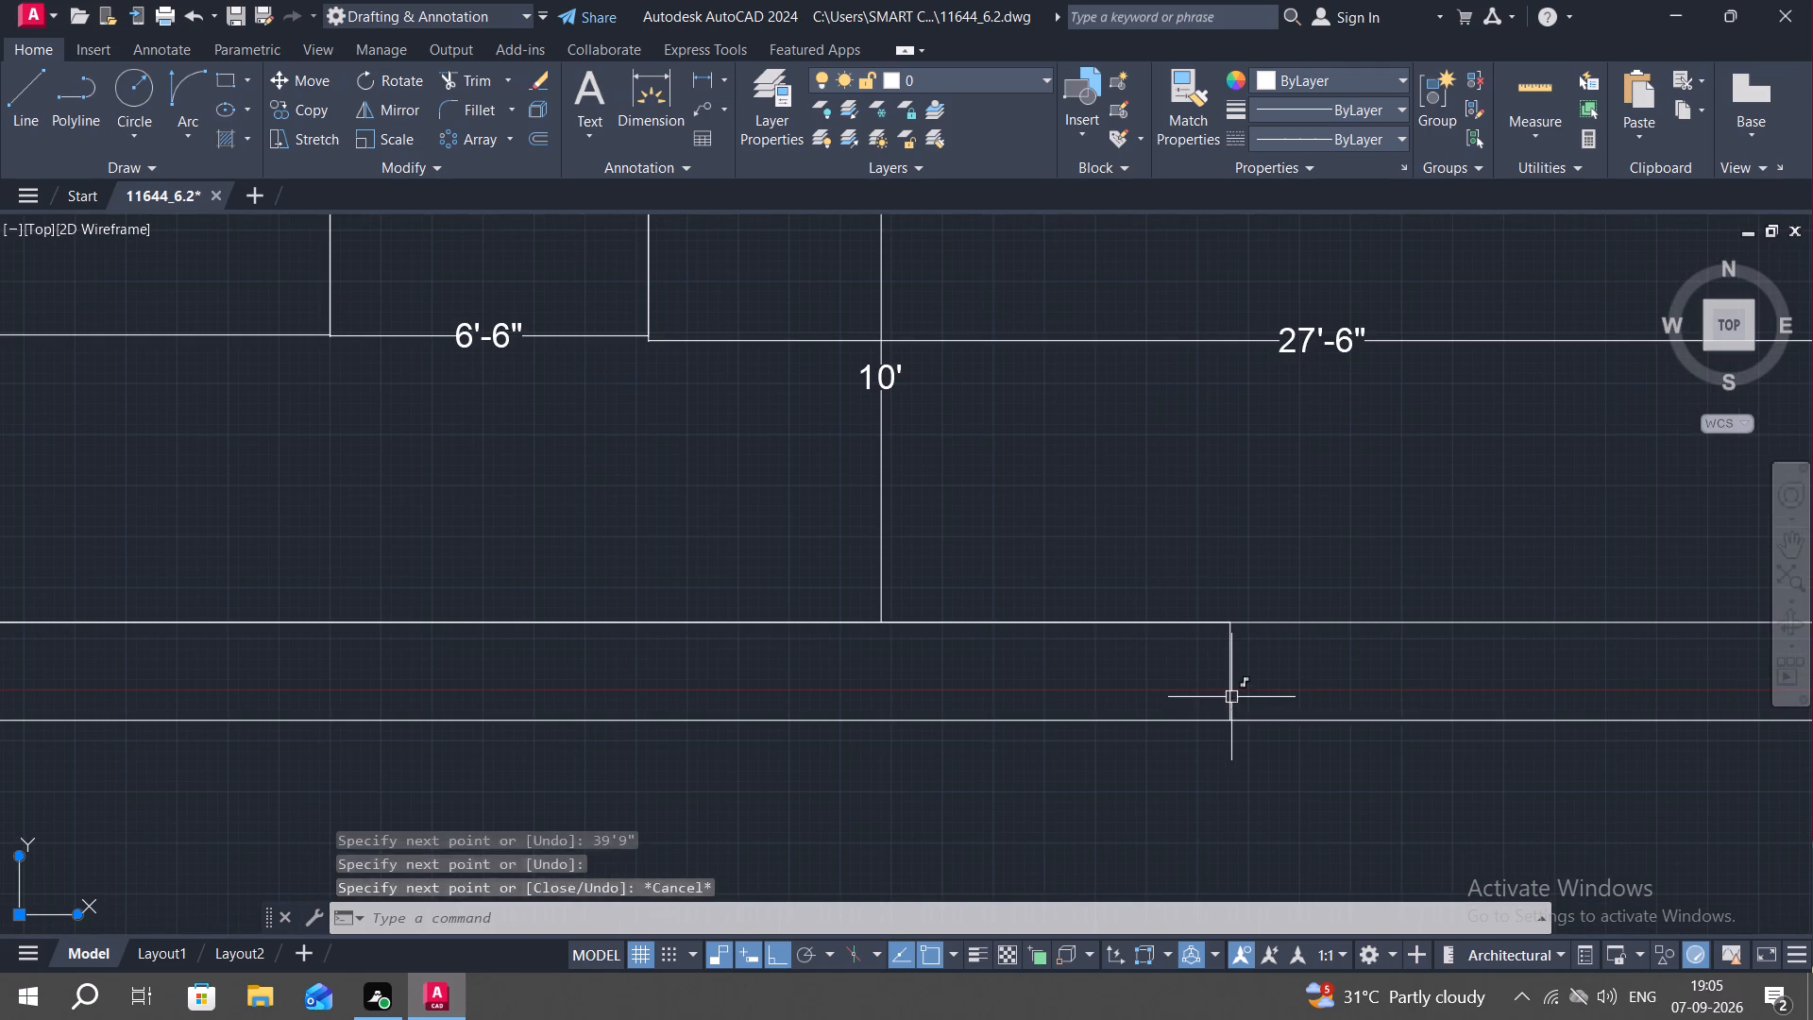
{"action": "left_click_drag", "start_coordinate": [1230, 666], "coordinate": [1246, 666]}
{"action": "middle_click_drag", "start_coordinate": [1330, 662], "coordinate": [687, 659]}
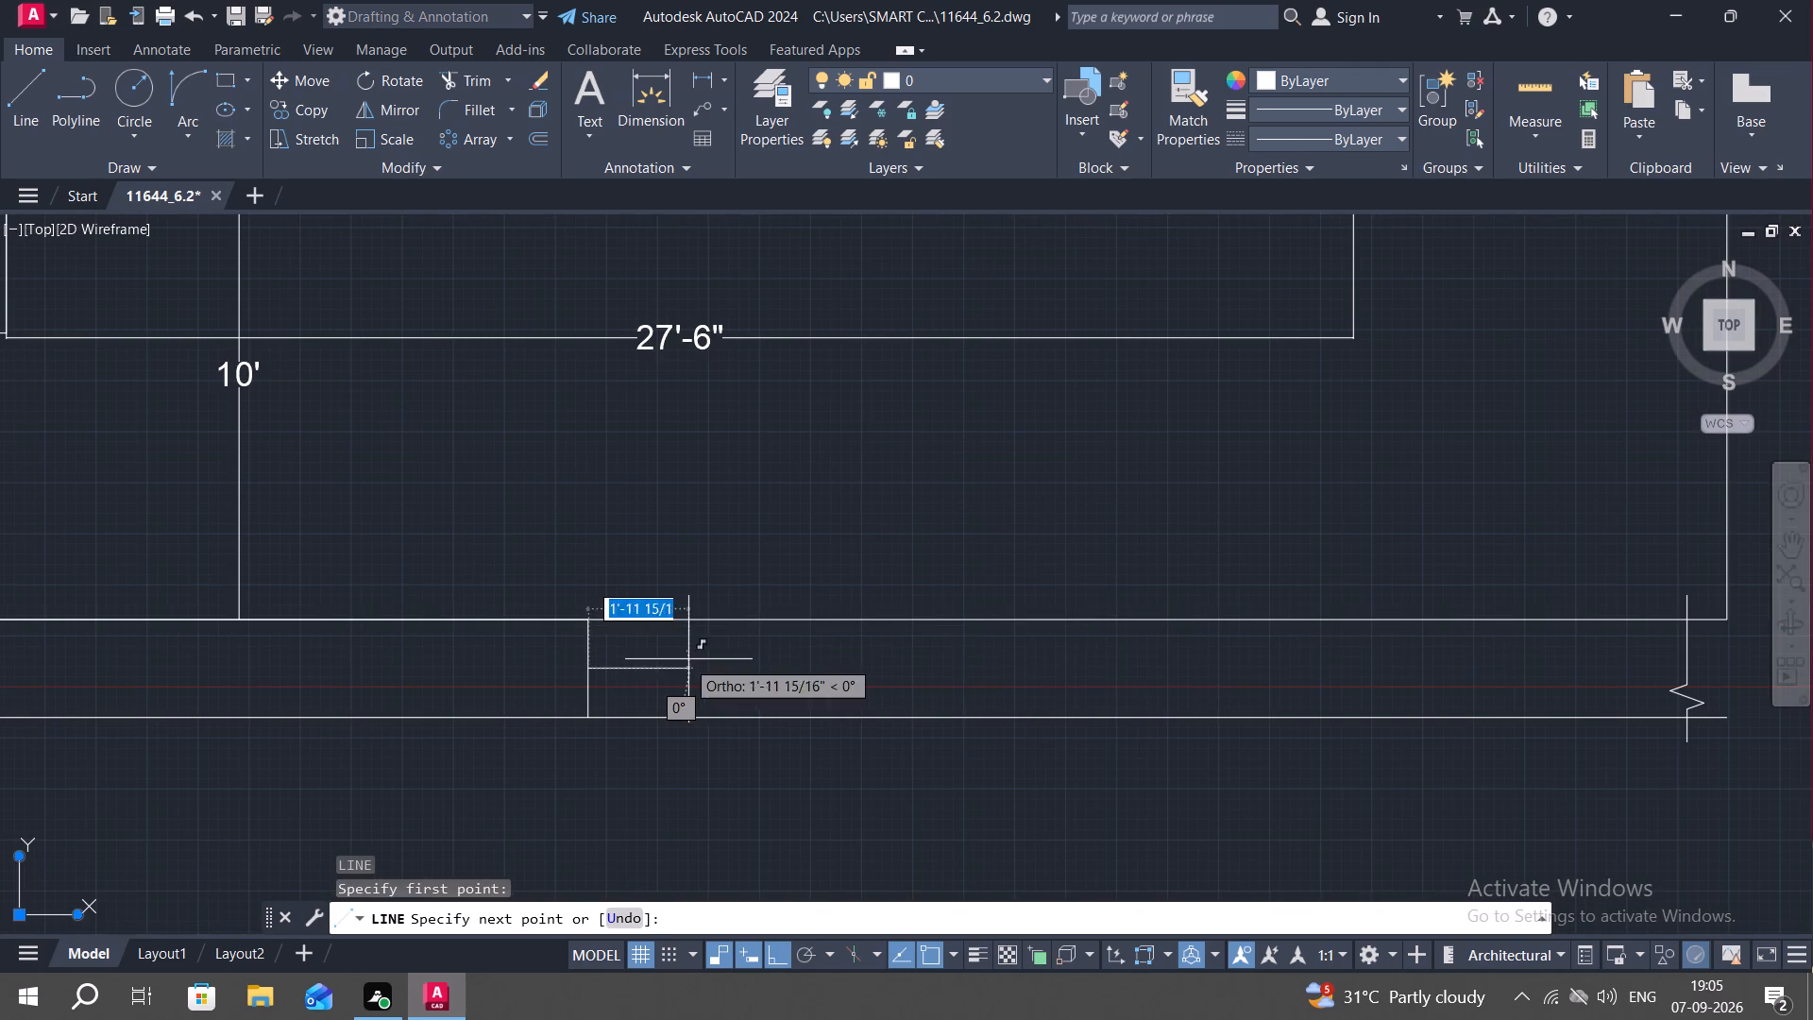
{"action": "left_click", "coordinate": [1687, 671]}
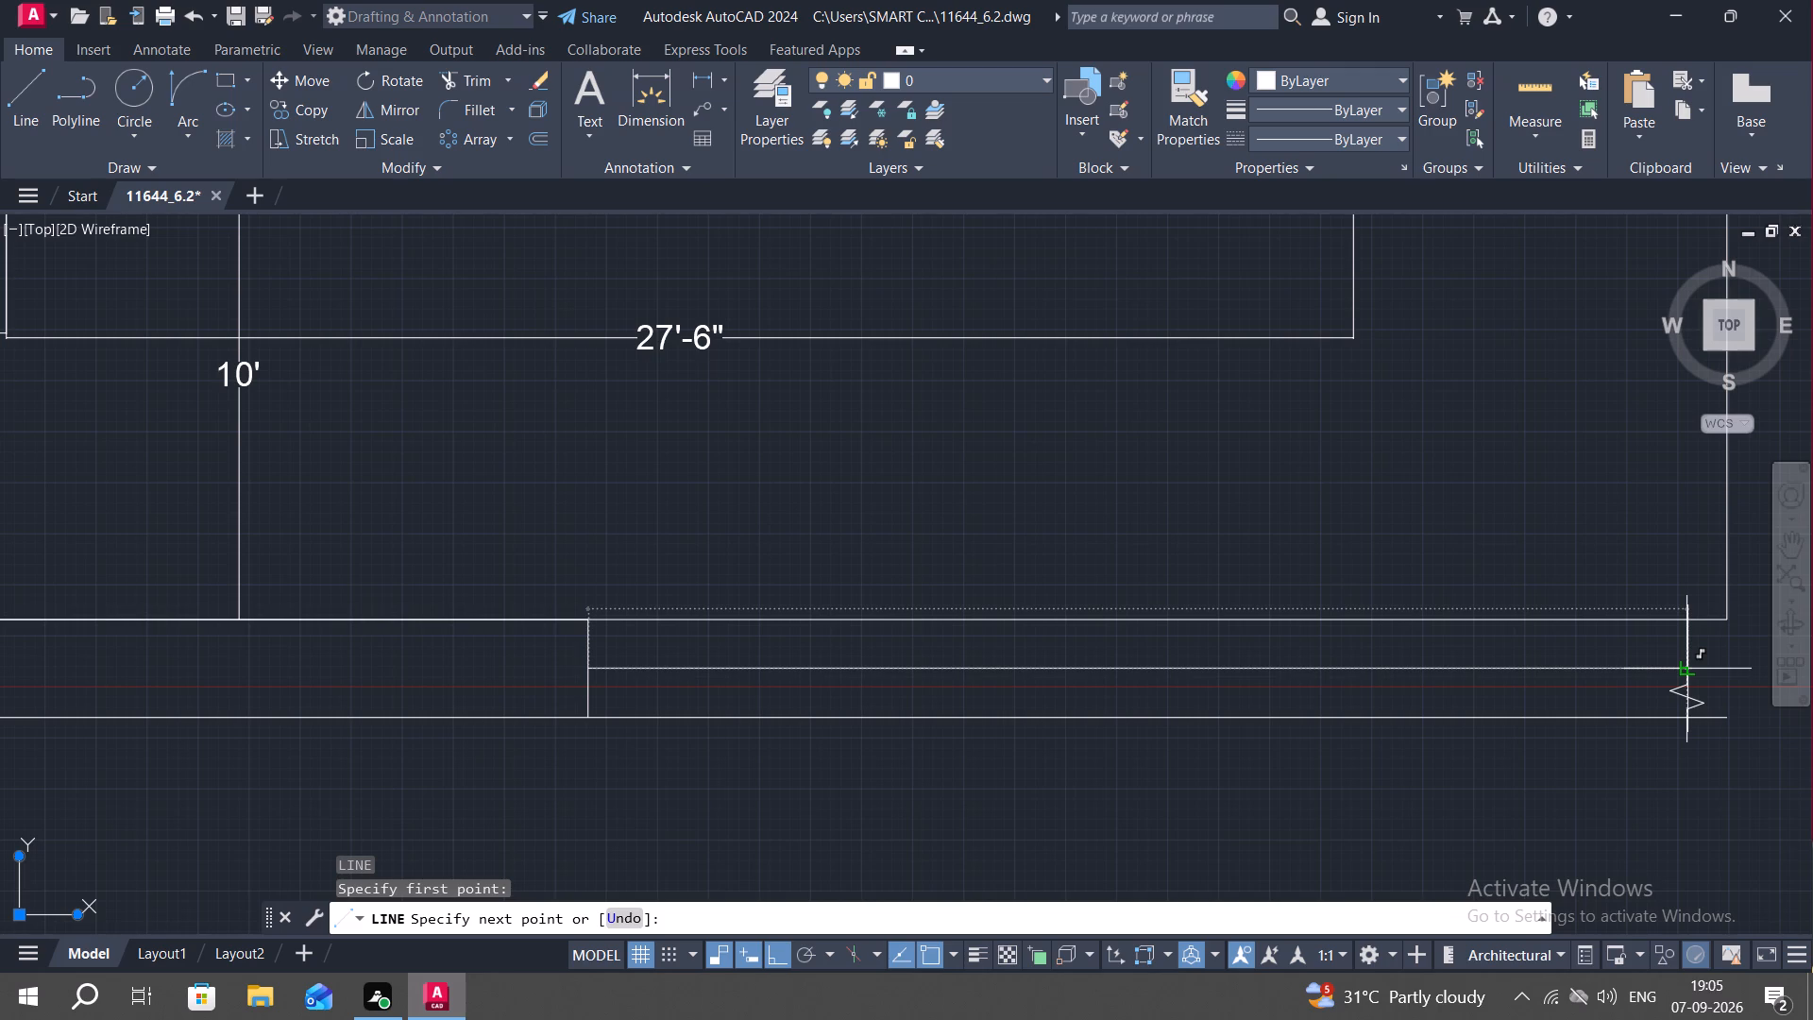
{"action": "key", "text": "Escape"}
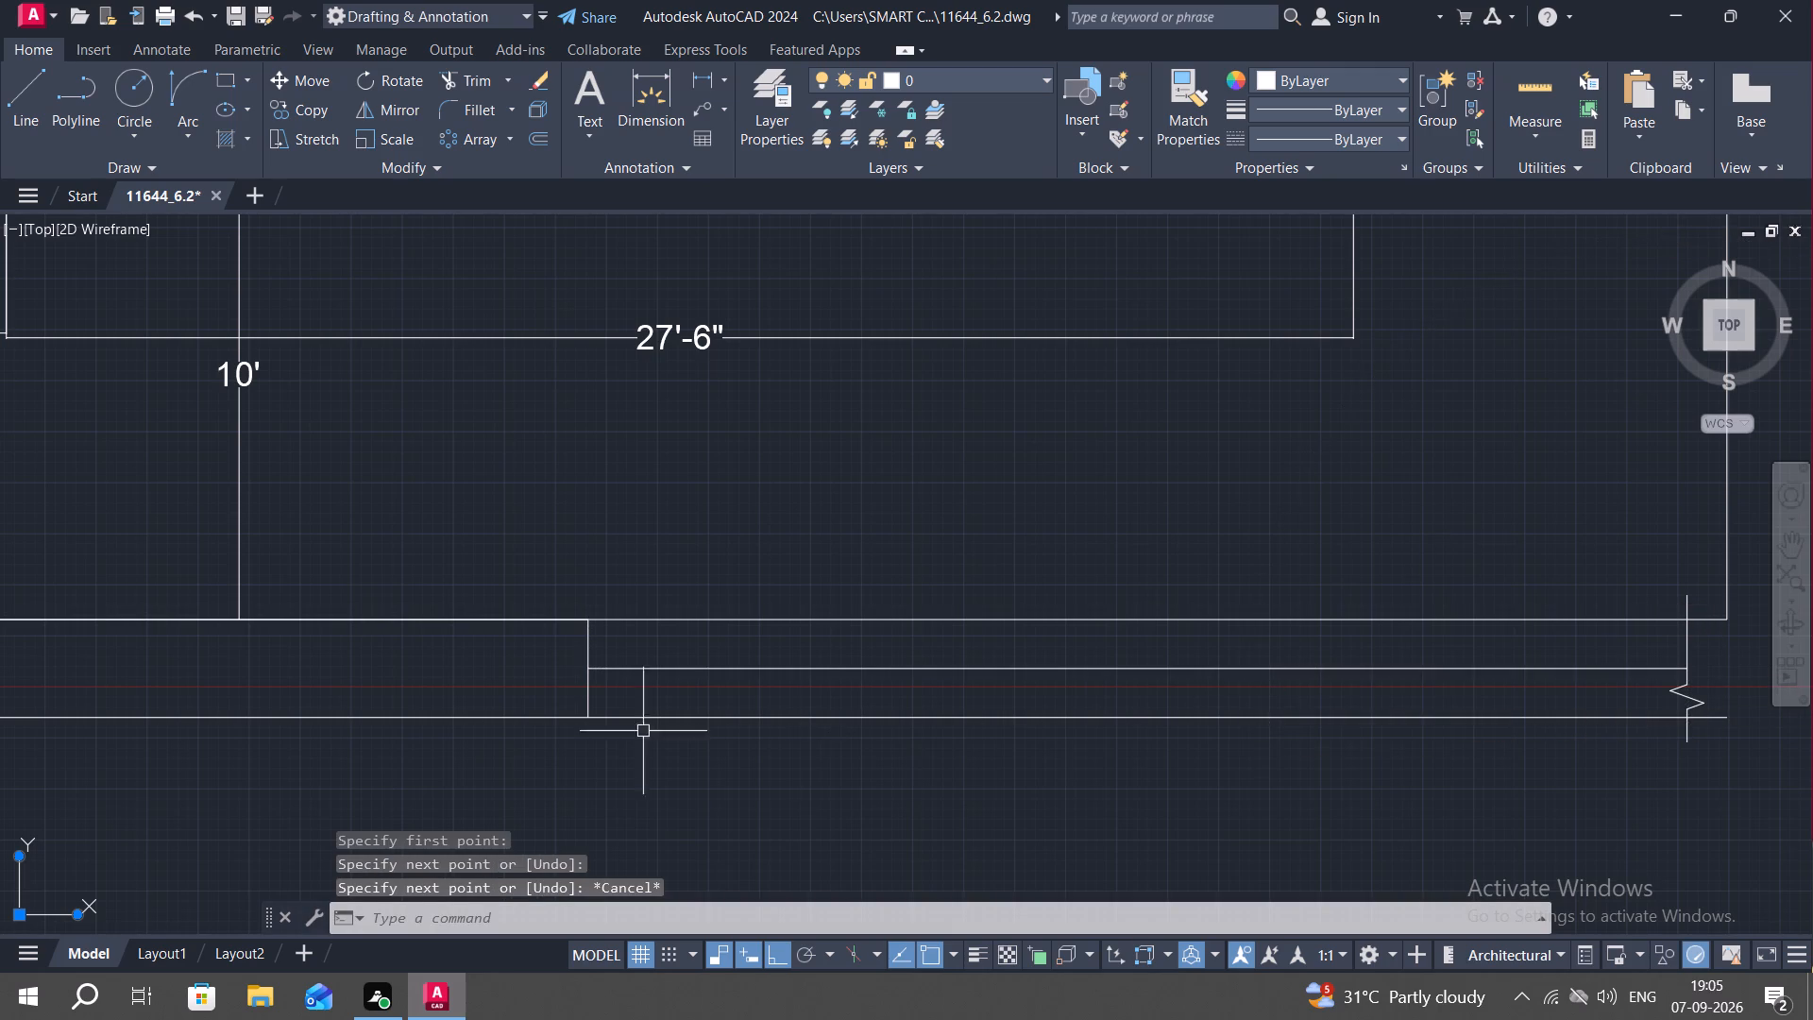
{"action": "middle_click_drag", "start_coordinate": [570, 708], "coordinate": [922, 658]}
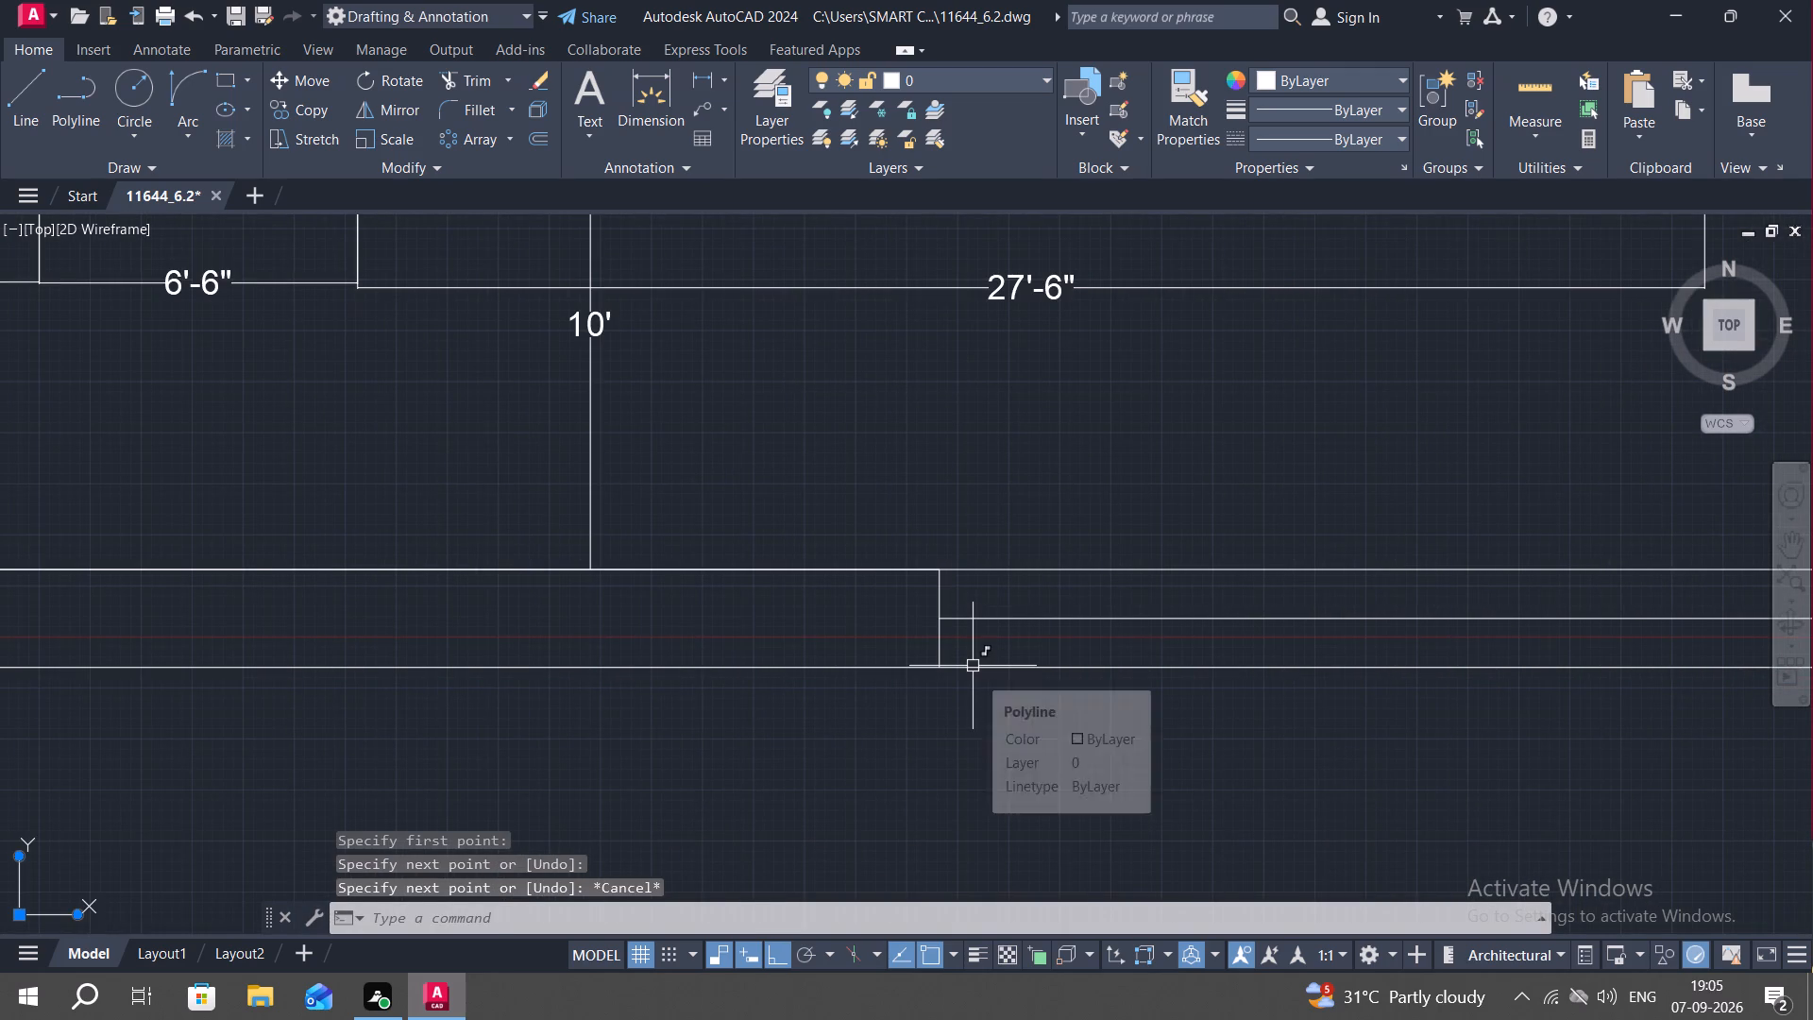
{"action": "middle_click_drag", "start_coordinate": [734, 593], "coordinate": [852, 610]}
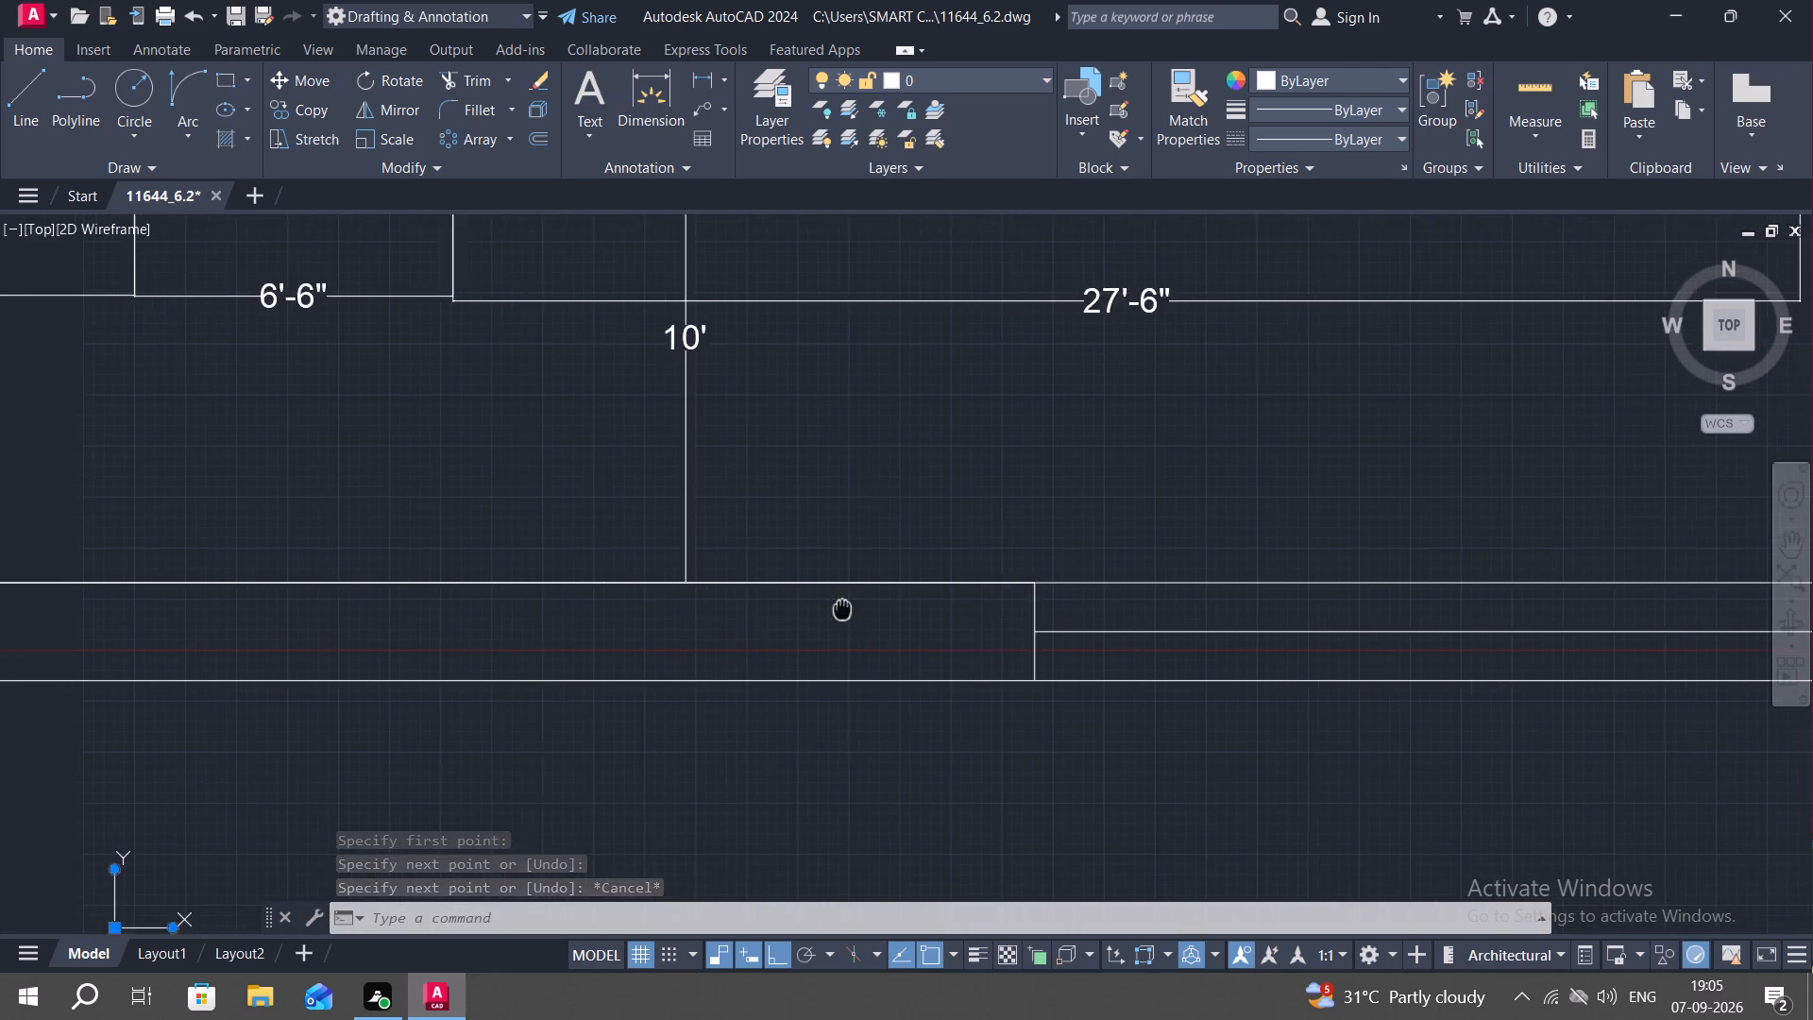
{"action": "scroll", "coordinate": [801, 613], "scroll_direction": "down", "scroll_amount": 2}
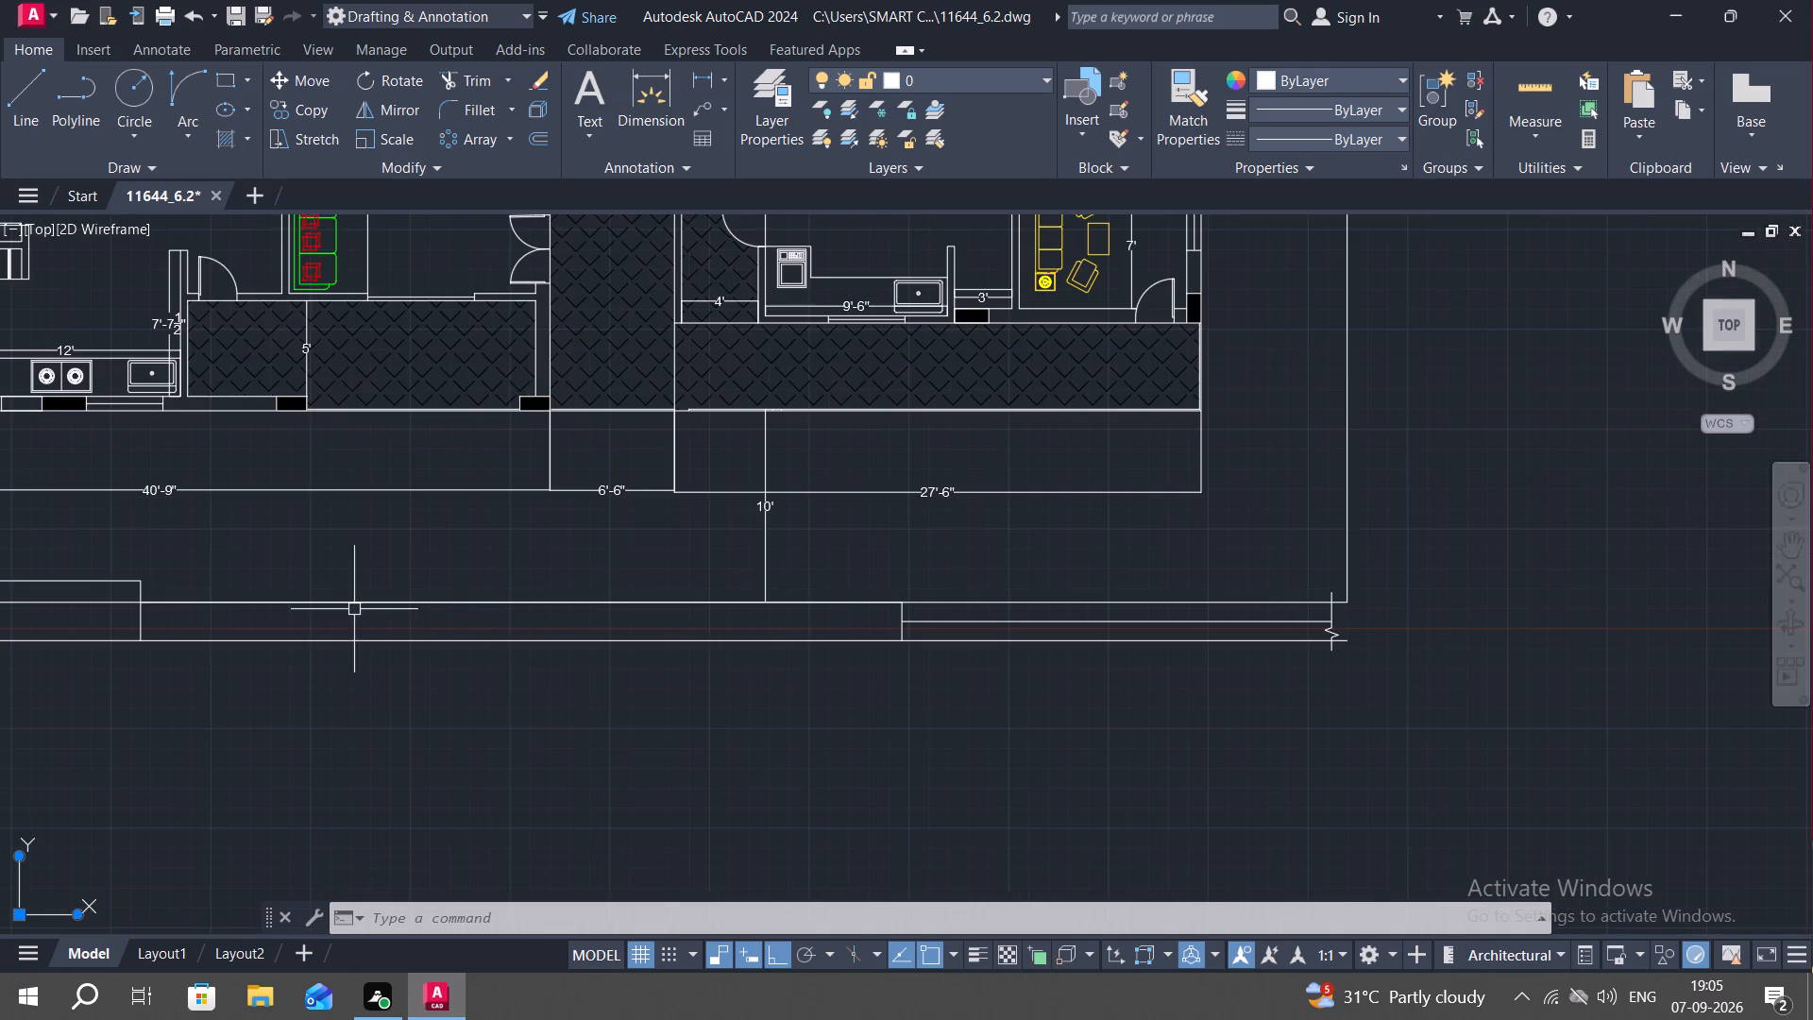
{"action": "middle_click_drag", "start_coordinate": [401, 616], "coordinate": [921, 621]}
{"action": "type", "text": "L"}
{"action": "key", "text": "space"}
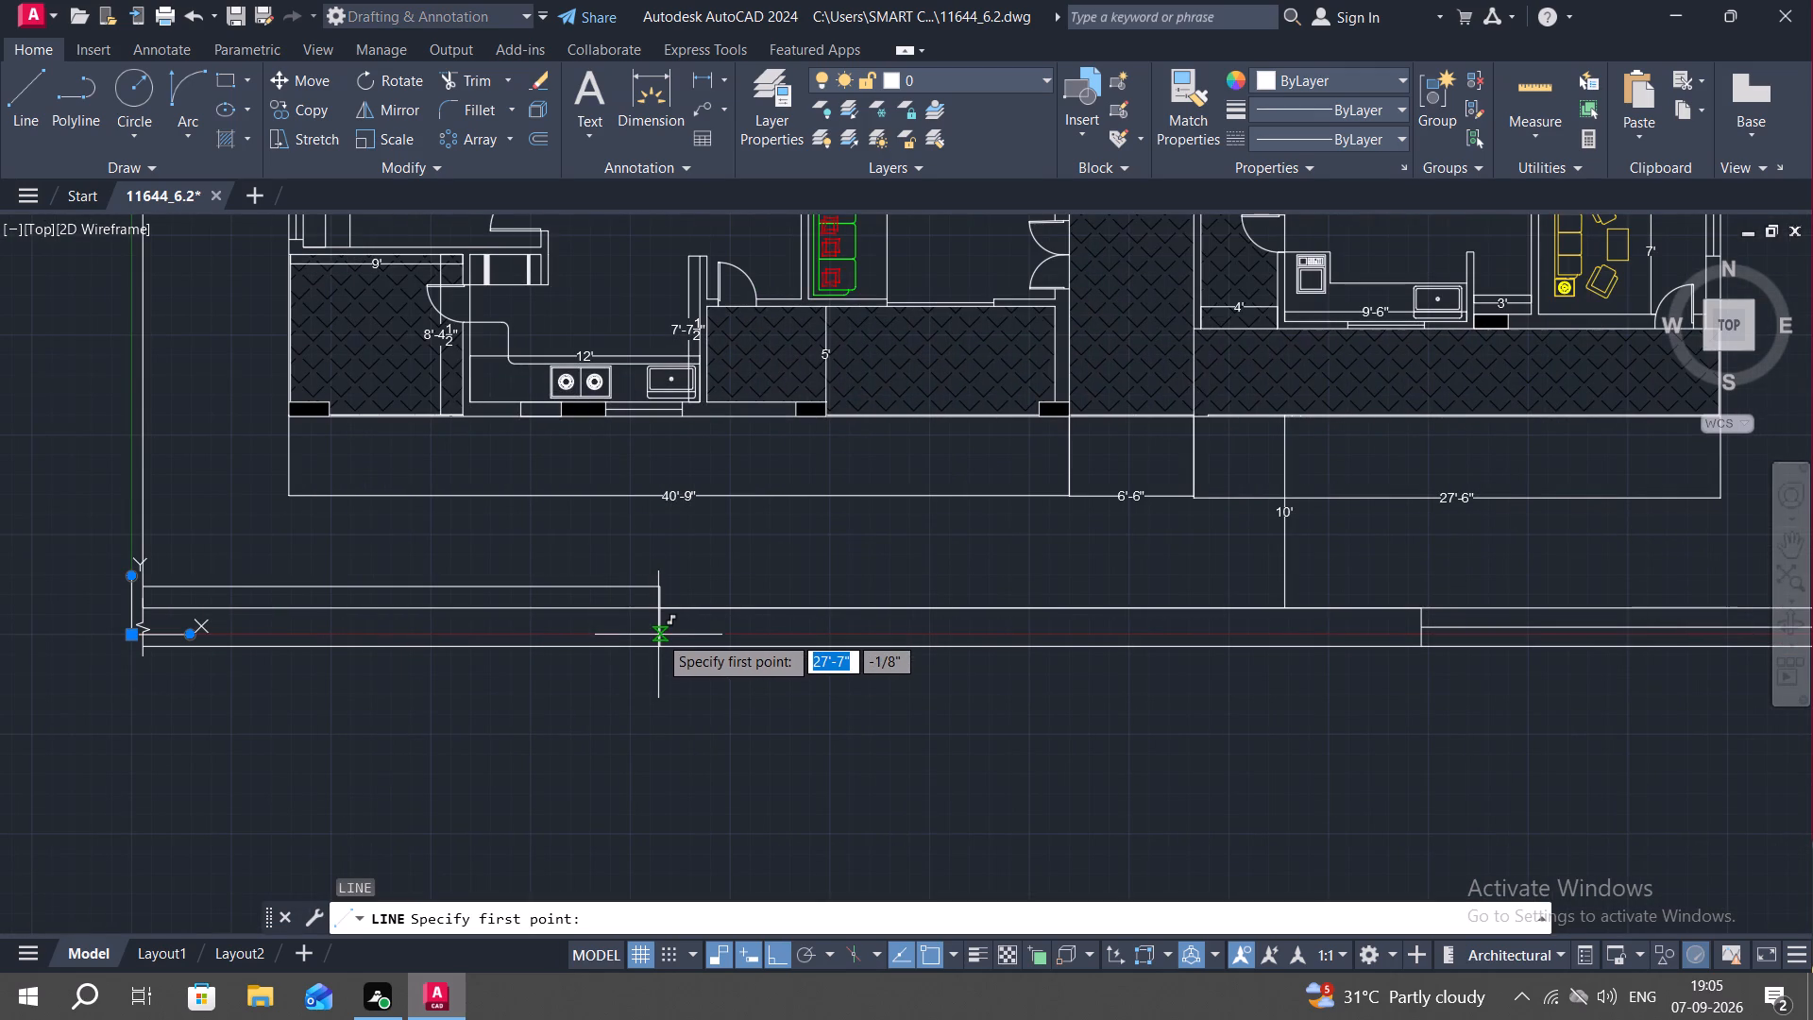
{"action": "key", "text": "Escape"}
Trim the part of the first vertical line that extends above the bottom boundary edge.
{"action": "type", "text": "TR"}
{"action": "key", "text": "space"}
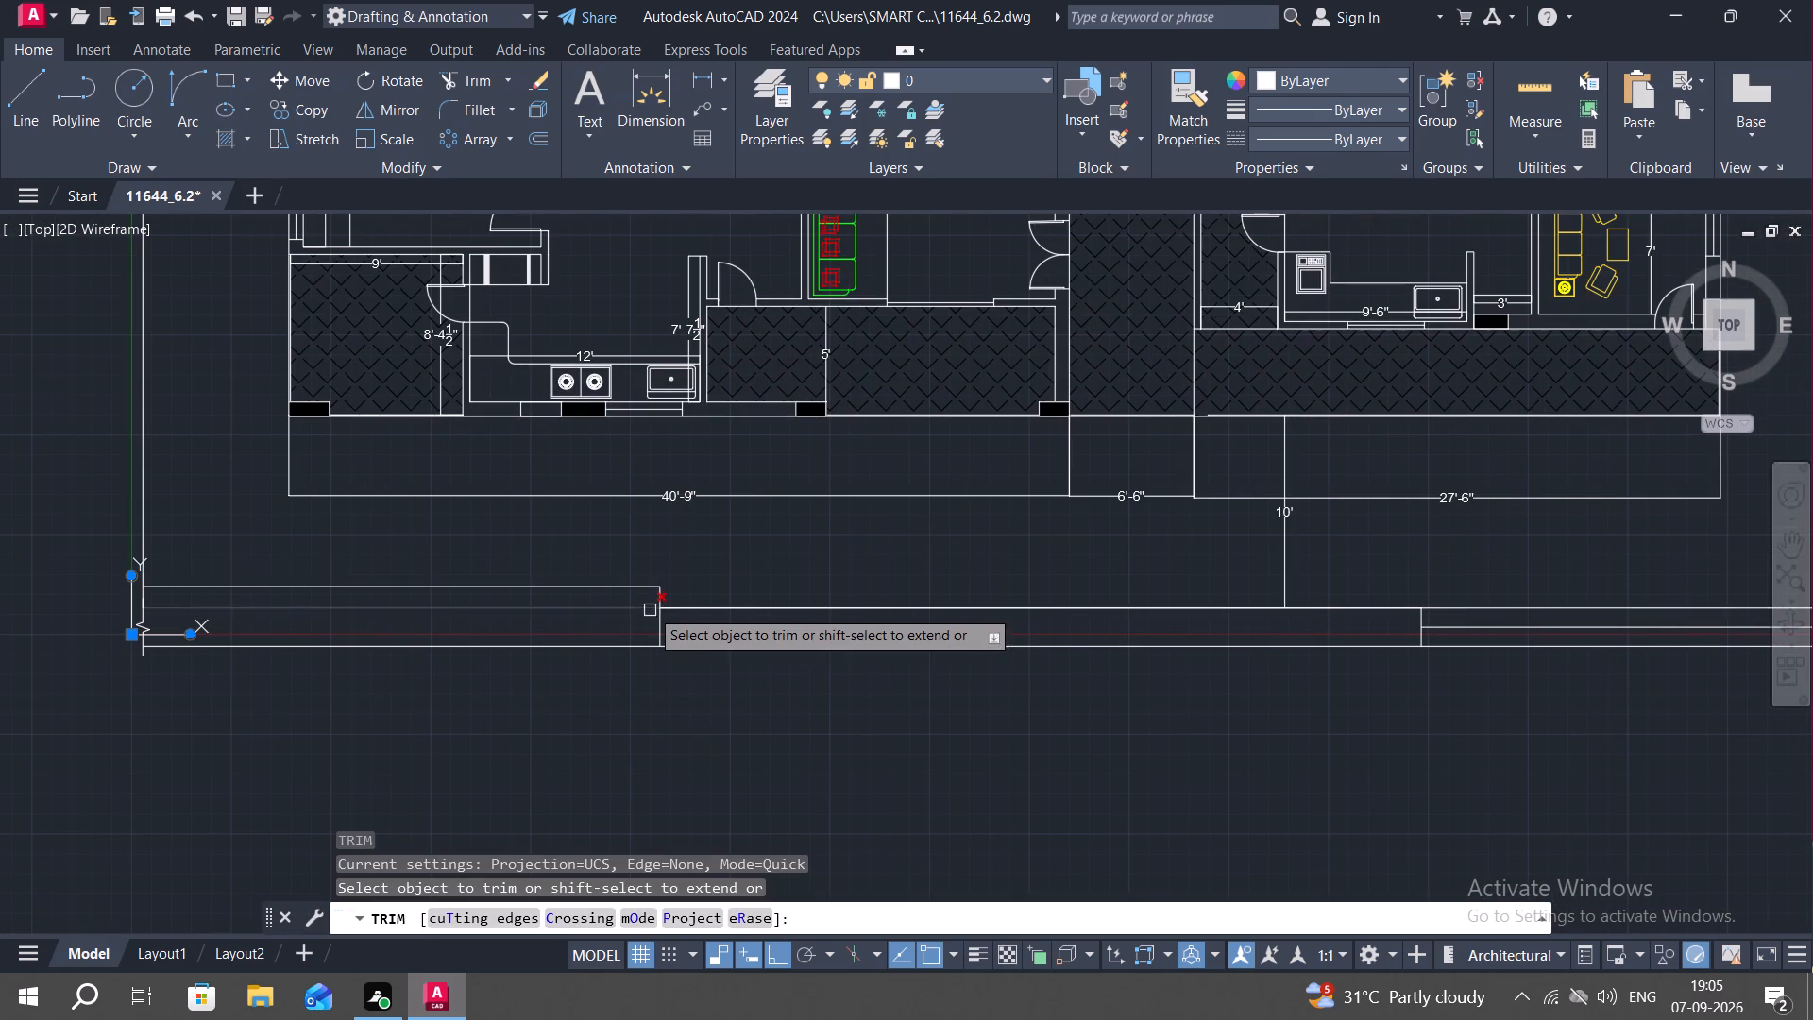
{"action": "left_click", "coordinate": [662, 597]}
{"action": "key", "text": "Escape"}
Draw a line from the first vertical's midpoint leftward to the breakline at the left end of the boundary strip.
{"action": "key", "text": "l"}
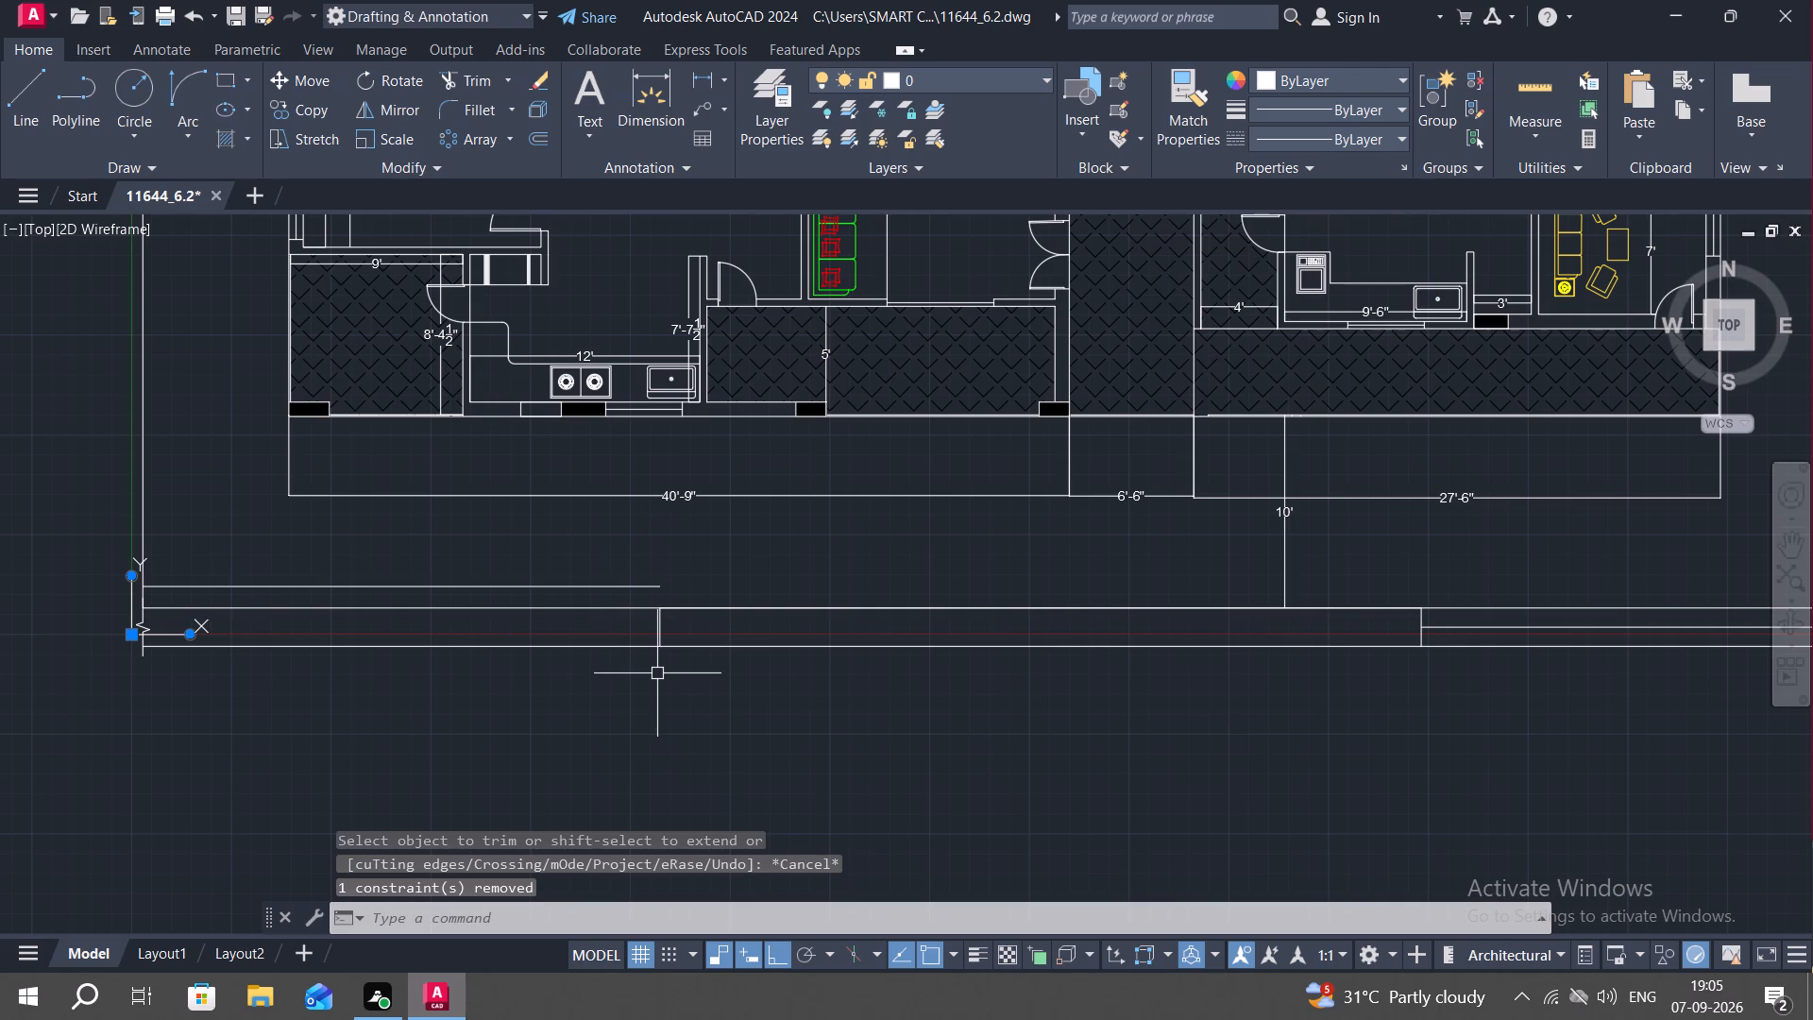
{"action": "key", "text": "space"}
{"action": "left_click_drag", "start_coordinate": [657, 623], "coordinate": [644, 622]}
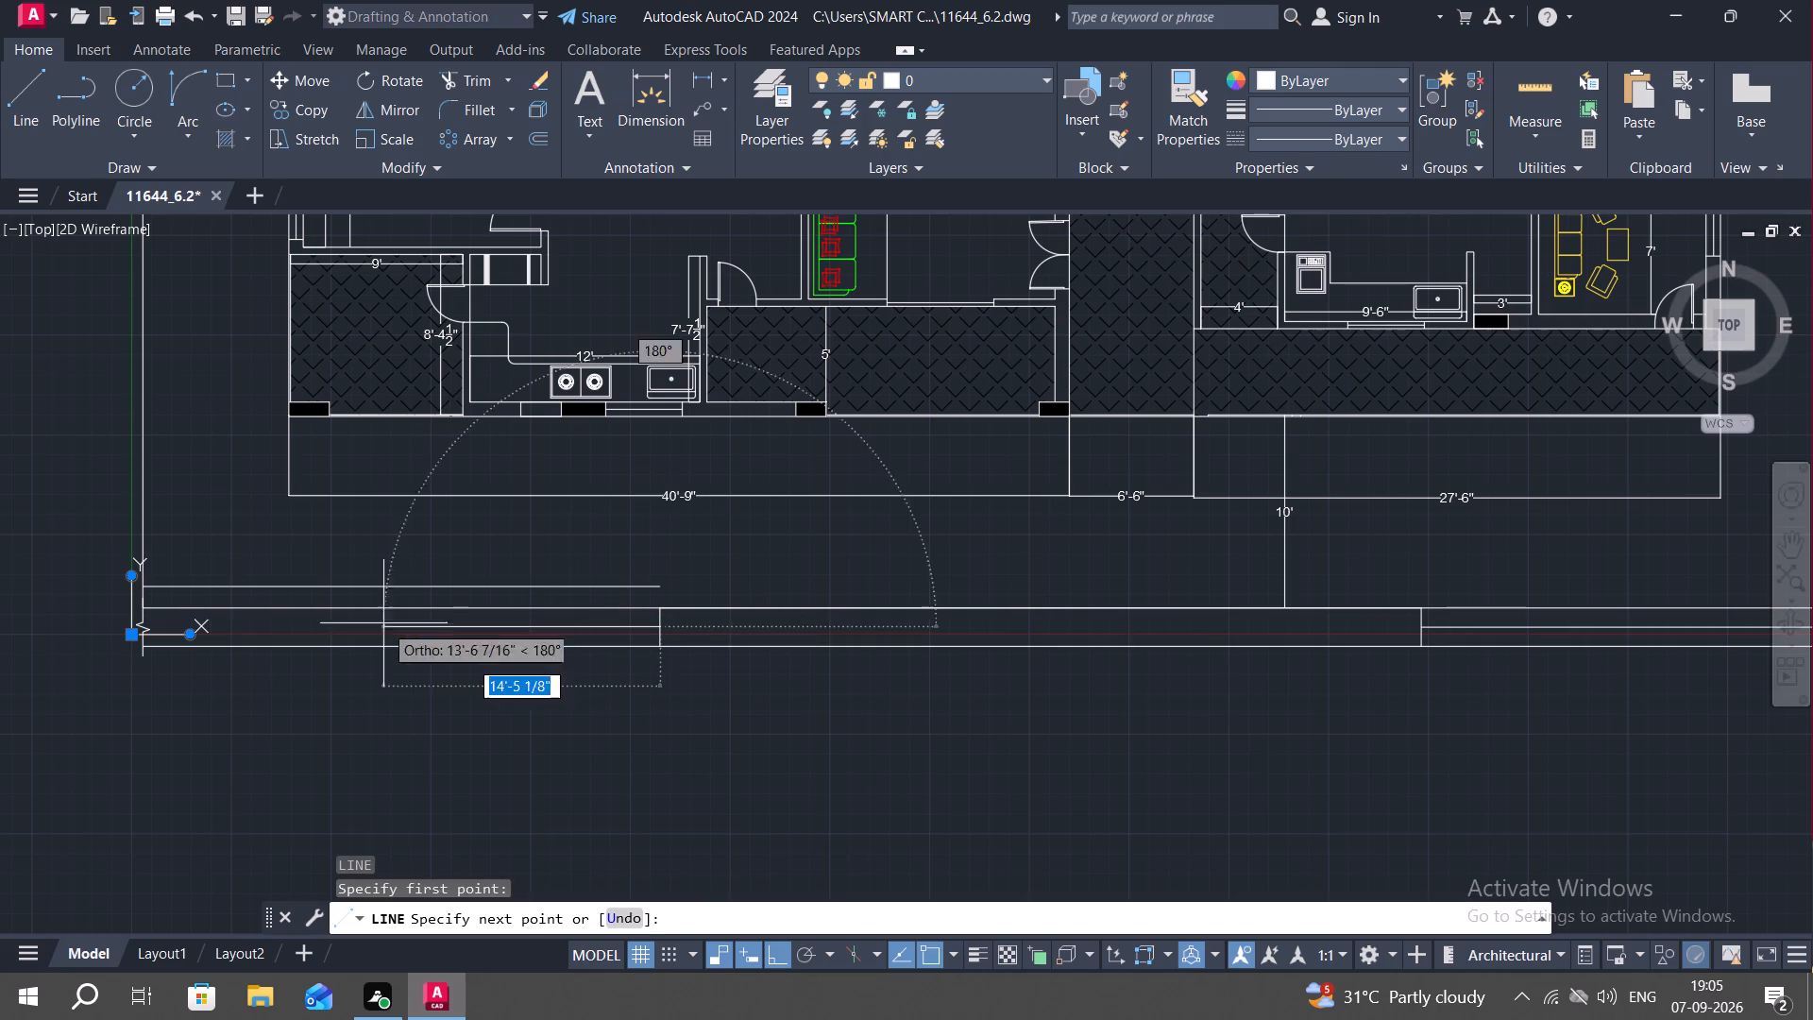
{"action": "left_click", "coordinate": [146, 618]}
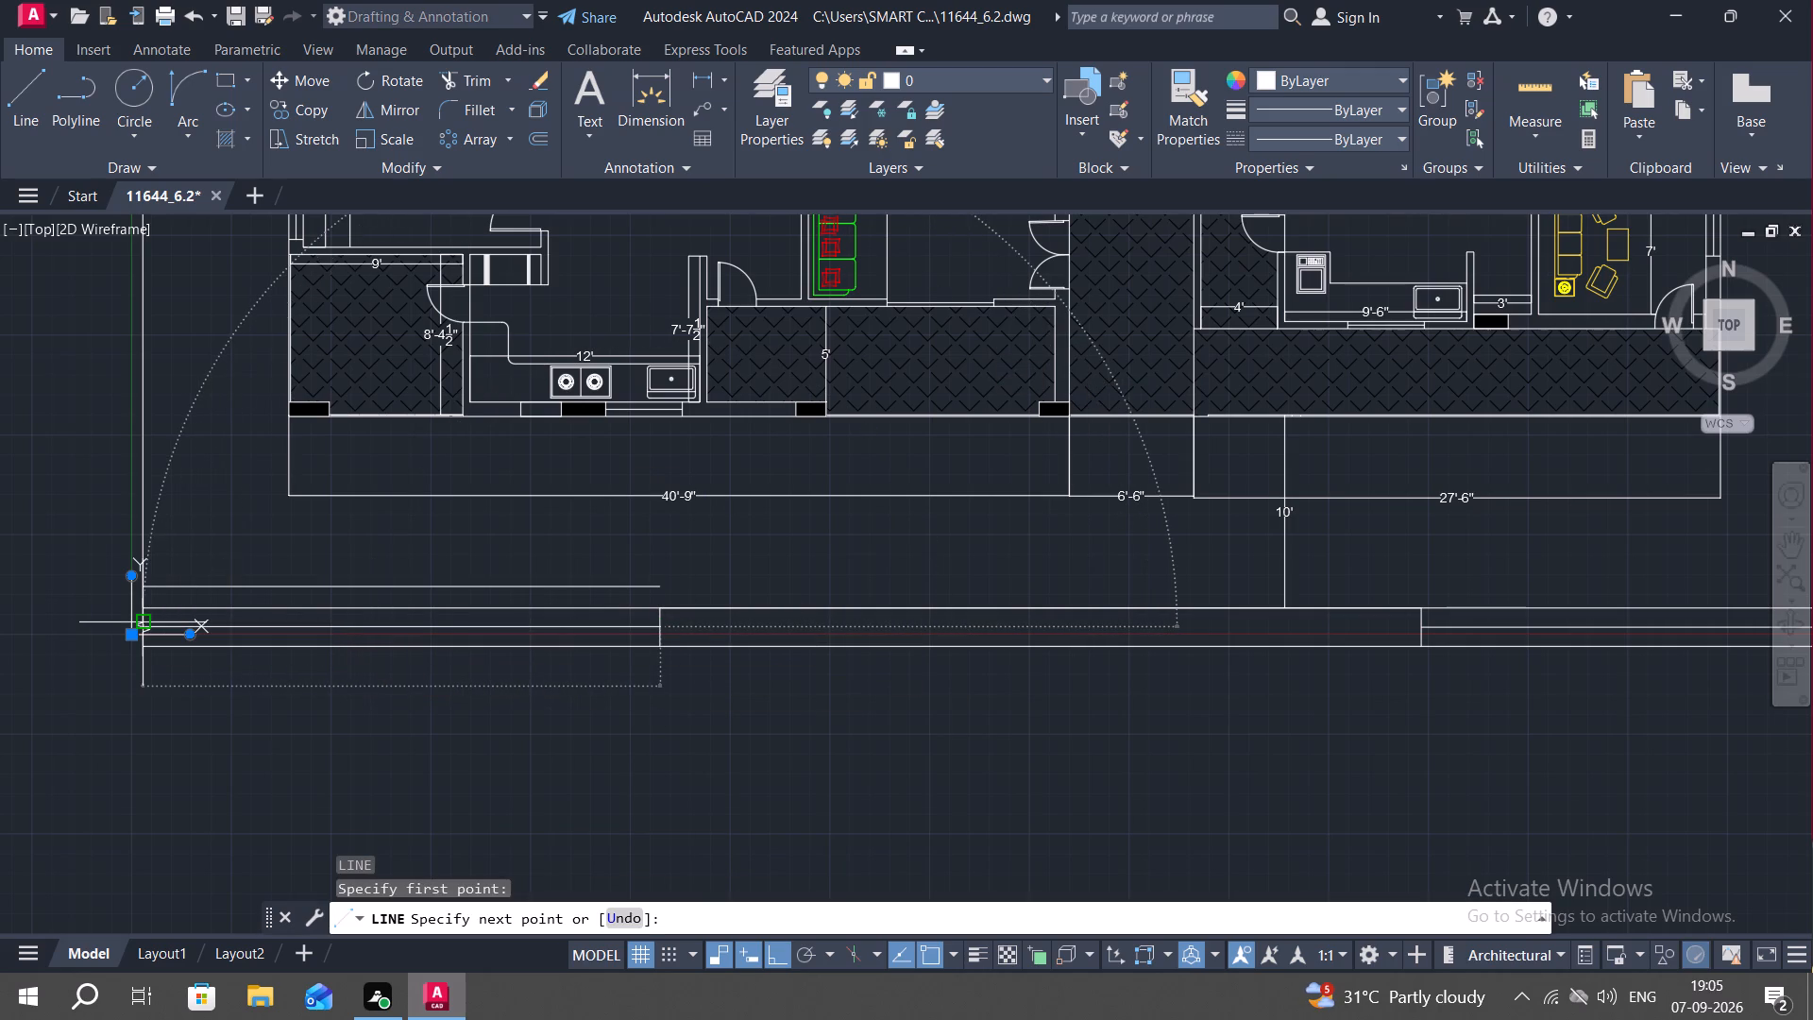
{"action": "key", "text": "Escape"}
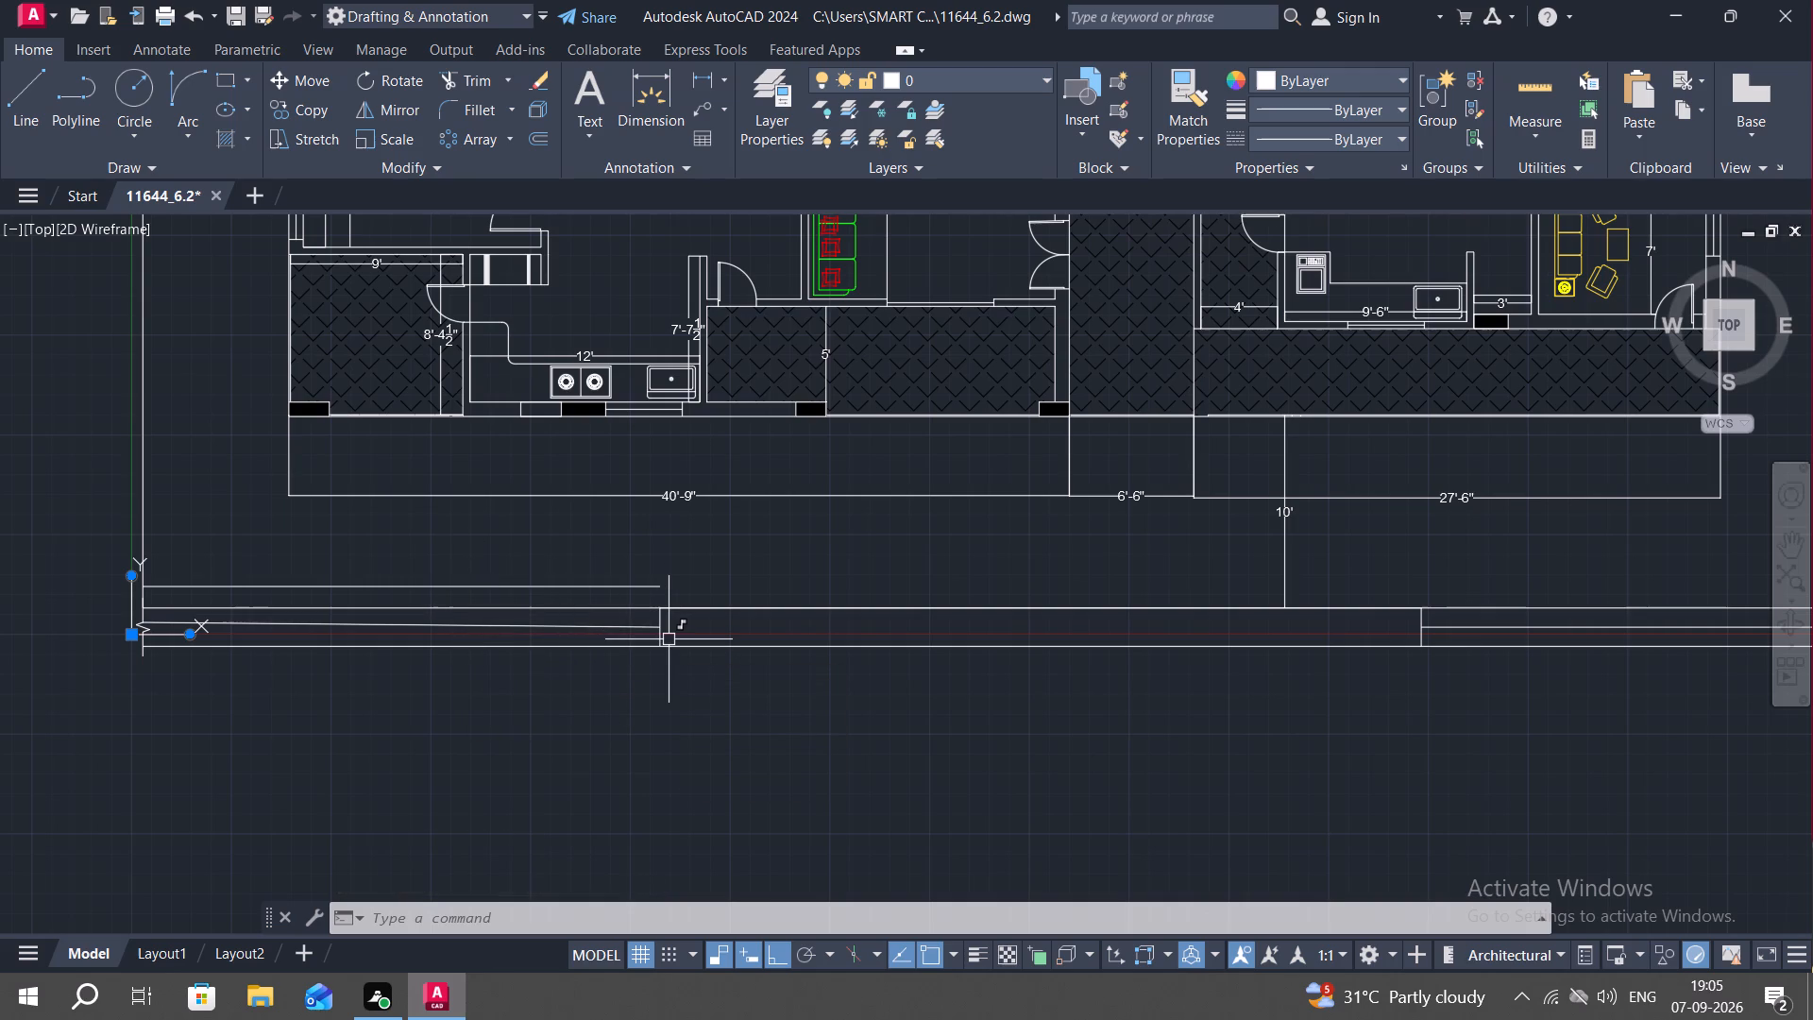
Trim the first vertical's upper half above the new middle line and remove the 27' line above the boundary edge.
{"action": "type", "text": "TR"}
{"action": "key", "text": "space"}
{"action": "scroll", "coordinate": [661, 618], "scroll_direction": "up", "scroll_amount": 1}
{"action": "left_click", "coordinate": [661, 618]}
{"action": "left_click", "coordinate": [618, 571]}
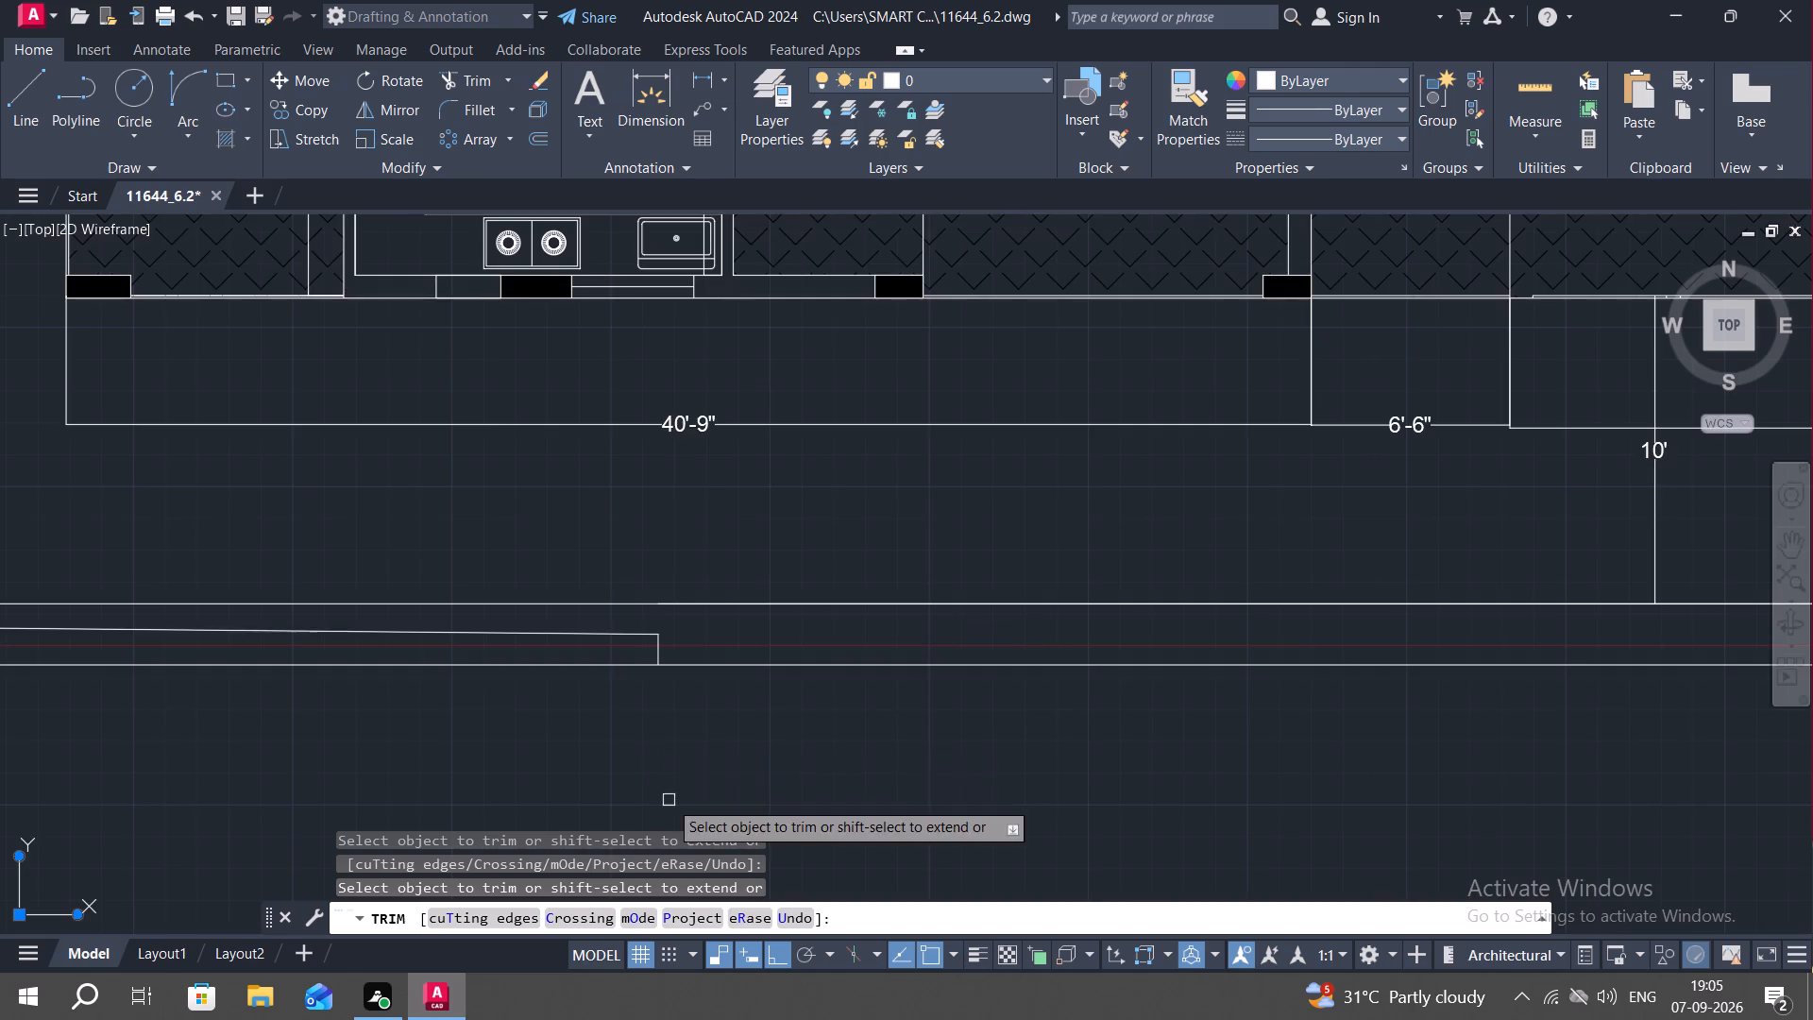
Trim the second vertical's upper half between the bottom boundary edge and the right-hand middle line.
{"action": "scroll", "coordinate": [670, 800], "scroll_direction": "down", "scroll_amount": 2}
{"action": "scroll", "coordinate": [1160, 735], "scroll_direction": "up", "scroll_amount": 3}
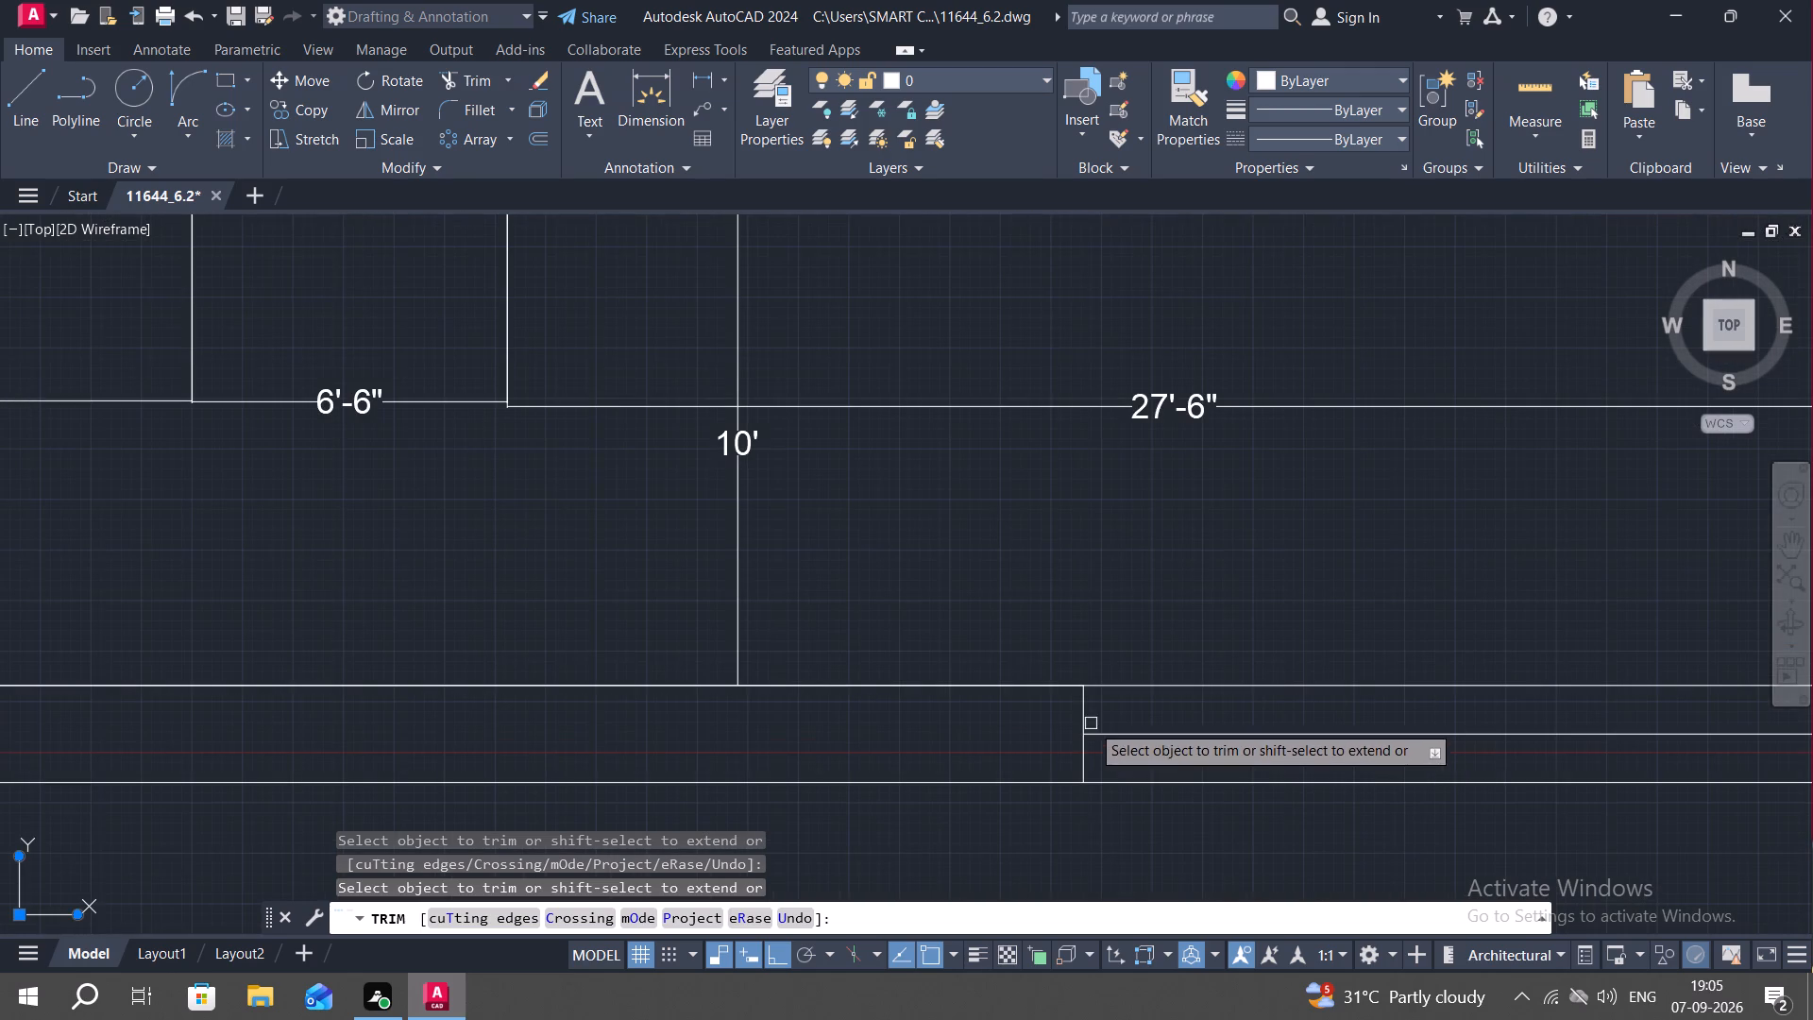
{"action": "left_click", "coordinate": [1087, 711]}
{"action": "key", "text": "Escape"}
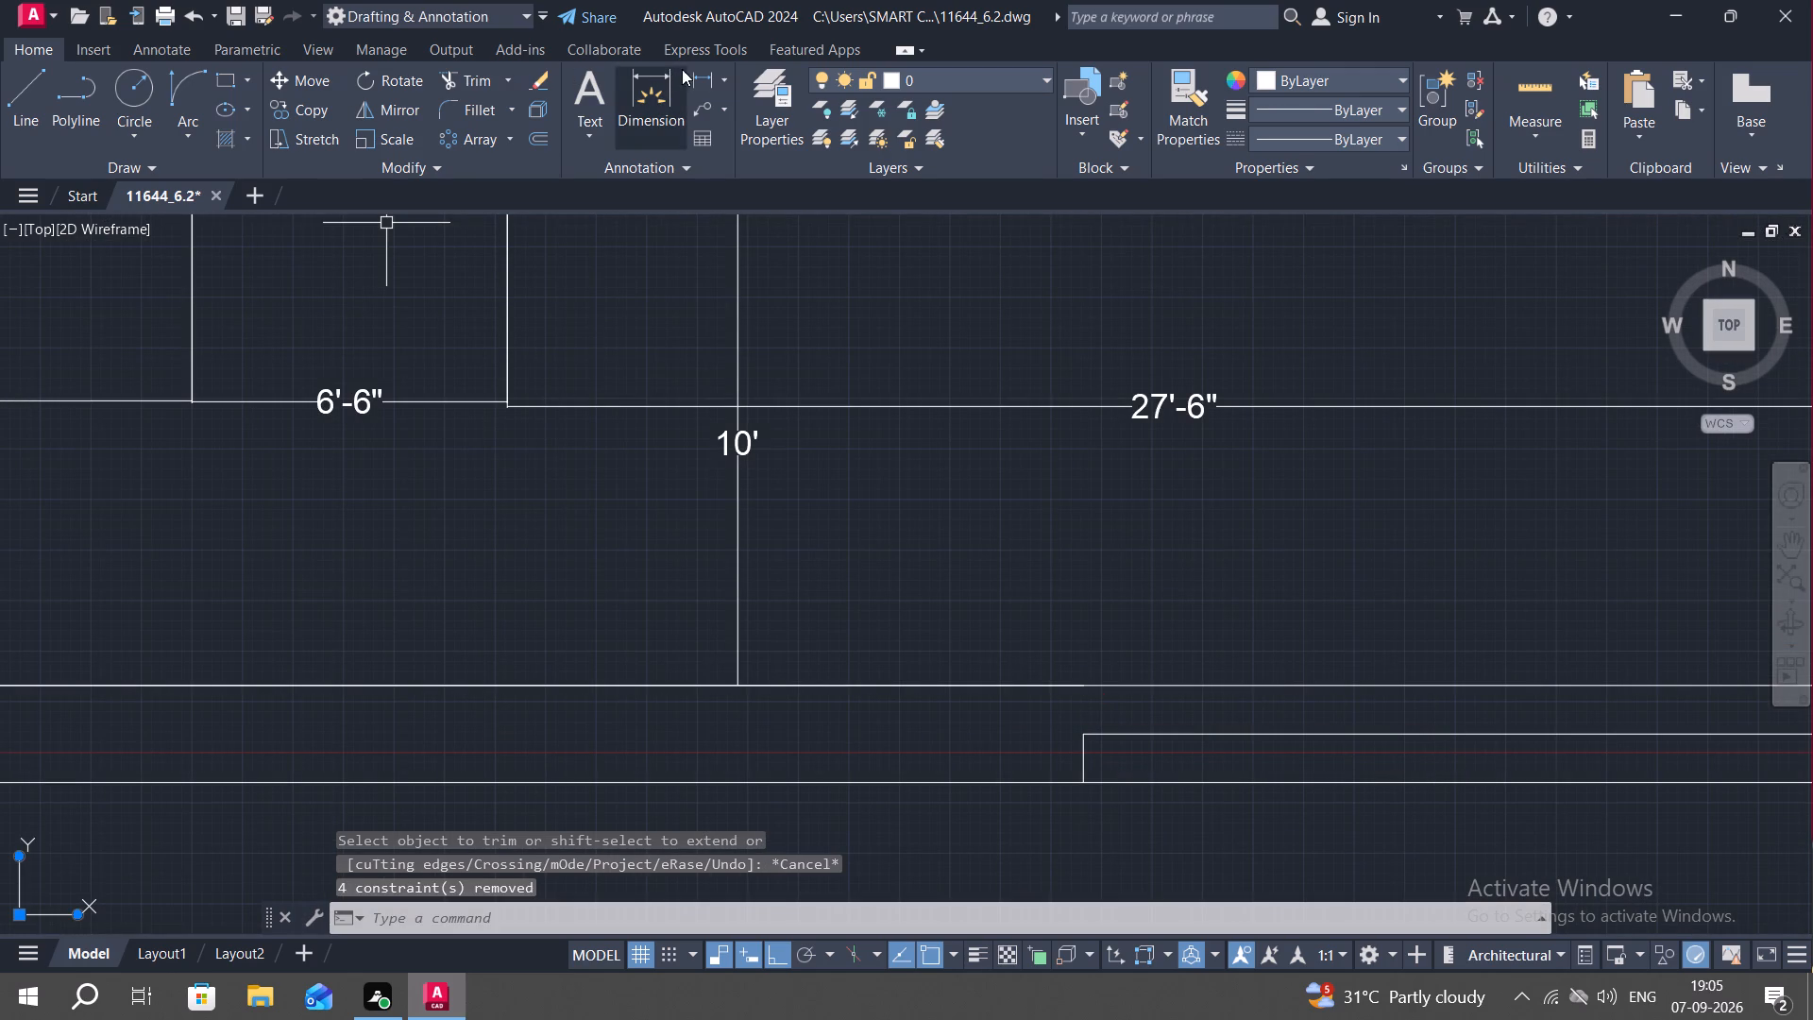
Add a linear dimension above the boundary strip for its left section, from the left breakline to the first vertical line.
{"action": "left_click", "coordinate": [700, 75]}
{"action": "middle_click_drag", "start_coordinate": [590, 741], "coordinate": [805, 421]}
{"action": "scroll", "coordinate": [836, 504], "scroll_direction": "down", "scroll_amount": 2}
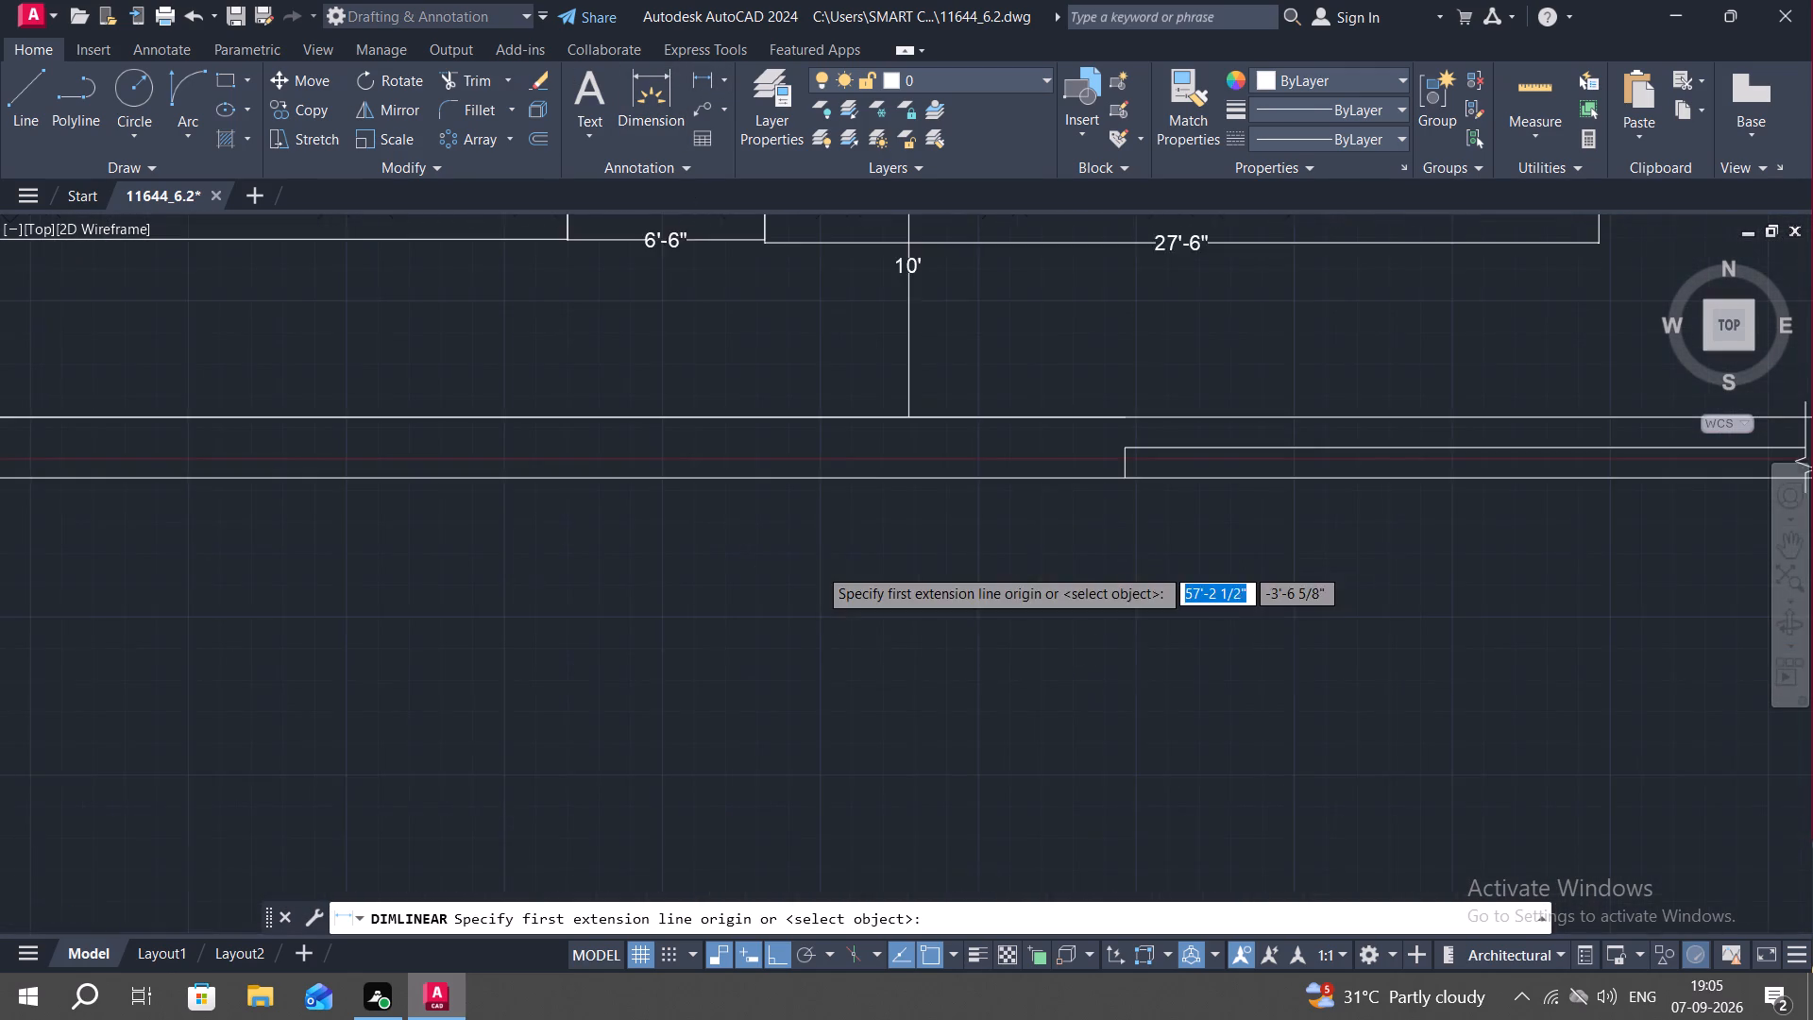
{"action": "scroll", "coordinate": [818, 567], "scroll_direction": "down", "scroll_amount": 1}
{"action": "middle_click_drag", "start_coordinate": [634, 602], "coordinate": [1028, 604]}
{"action": "scroll", "coordinate": [543, 509], "scroll_direction": "up", "scroll_amount": 5}
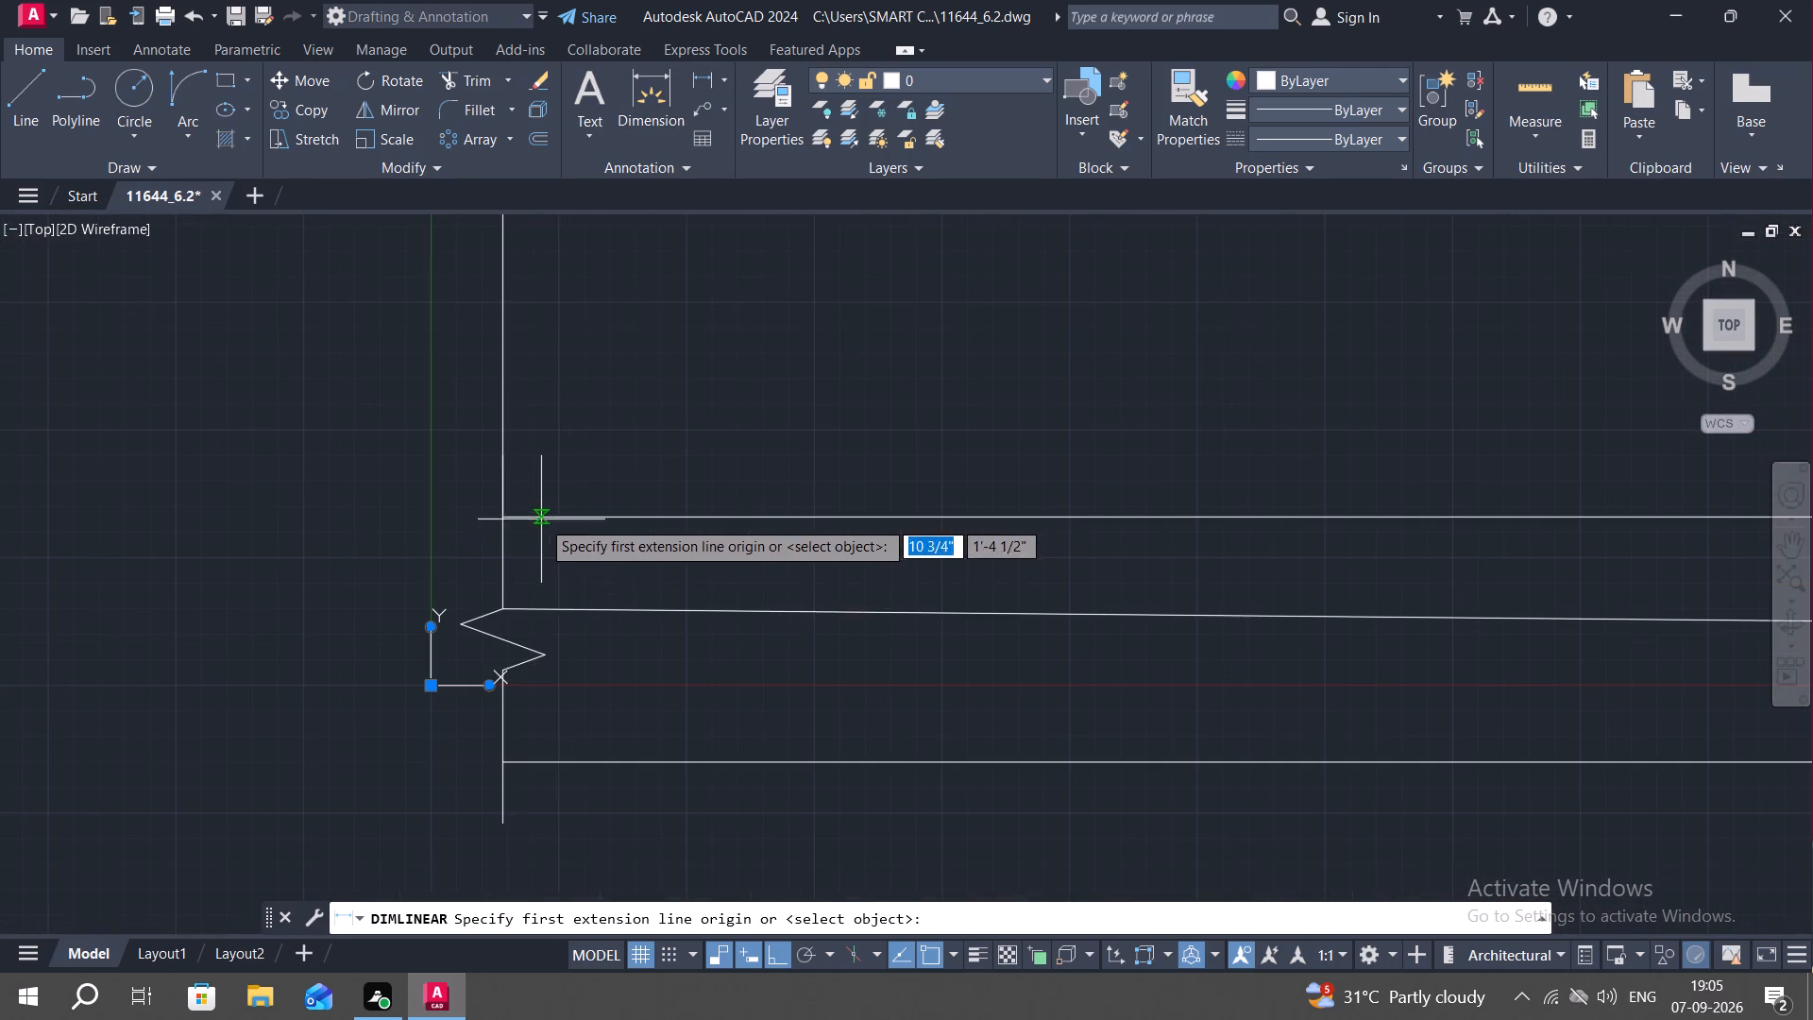
{"action": "left_click", "coordinate": [504, 609]}
{"action": "middle_click_drag", "start_coordinate": [779, 633], "coordinate": [0, 672]}
{"action": "scroll", "coordinate": [346, 693], "scroll_direction": "down", "scroll_amount": 2}
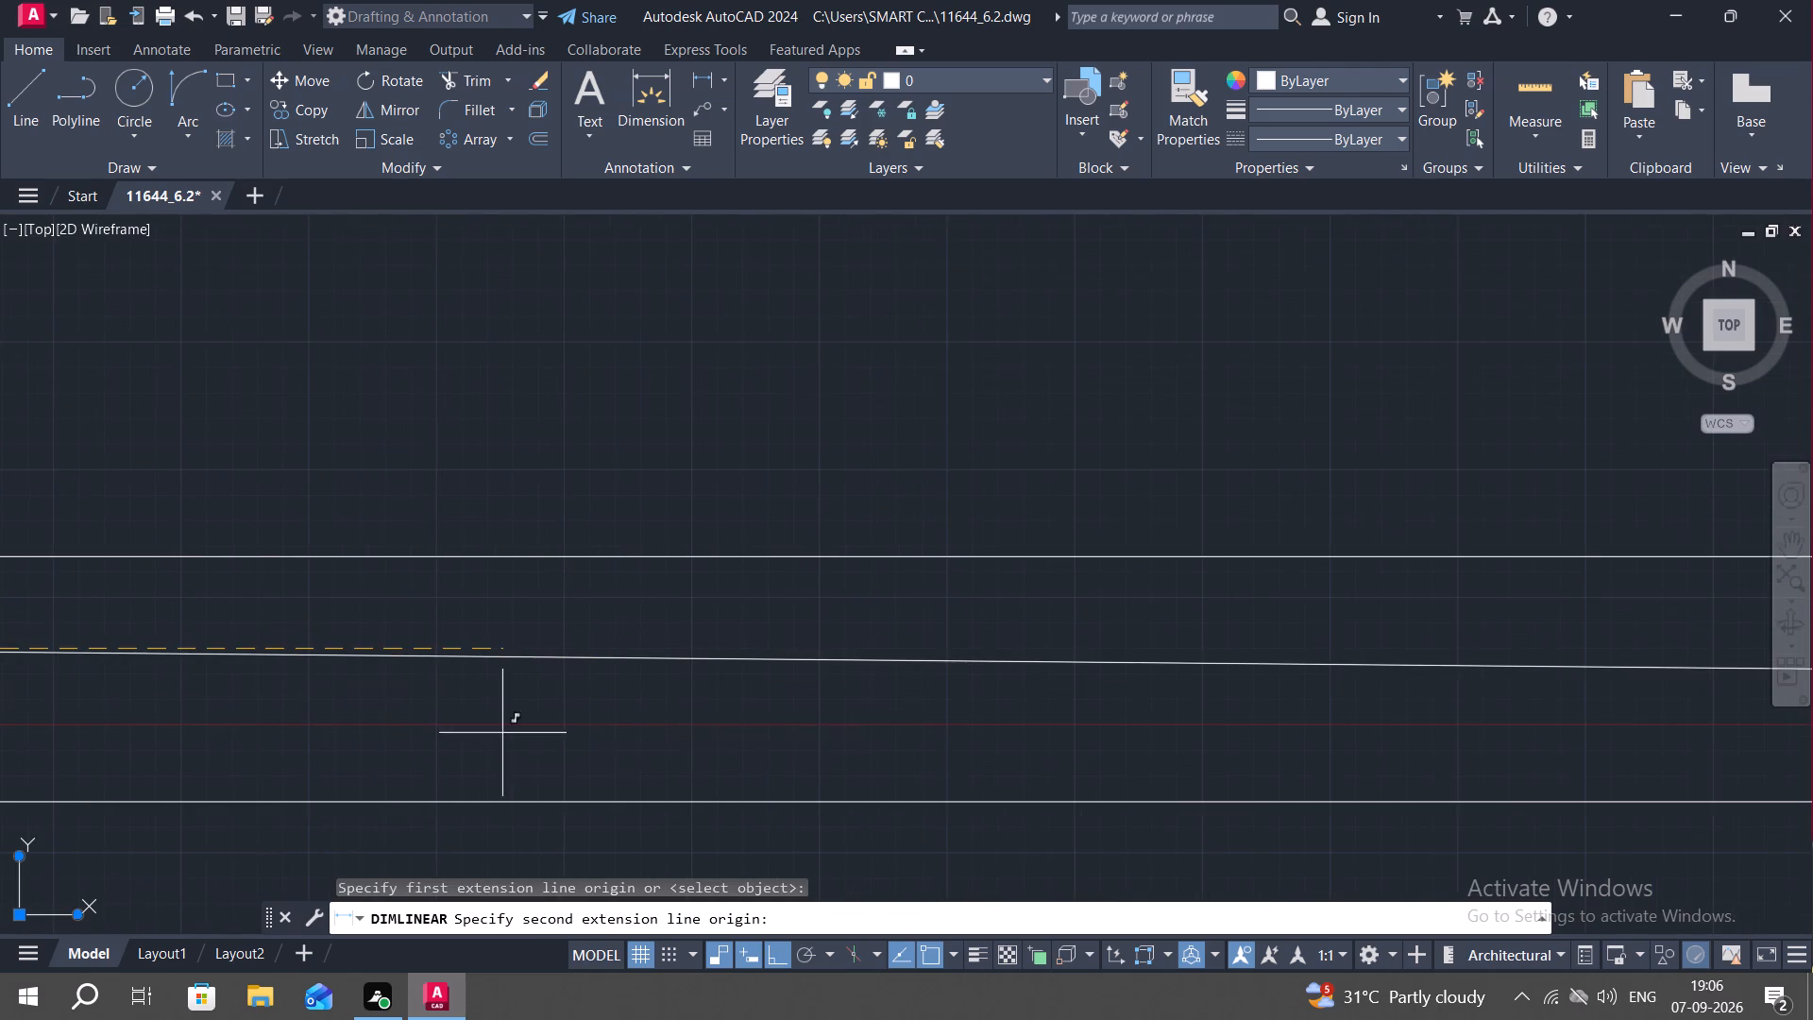
{"action": "scroll", "coordinate": [502, 733], "scroll_direction": "down", "scroll_amount": 4}
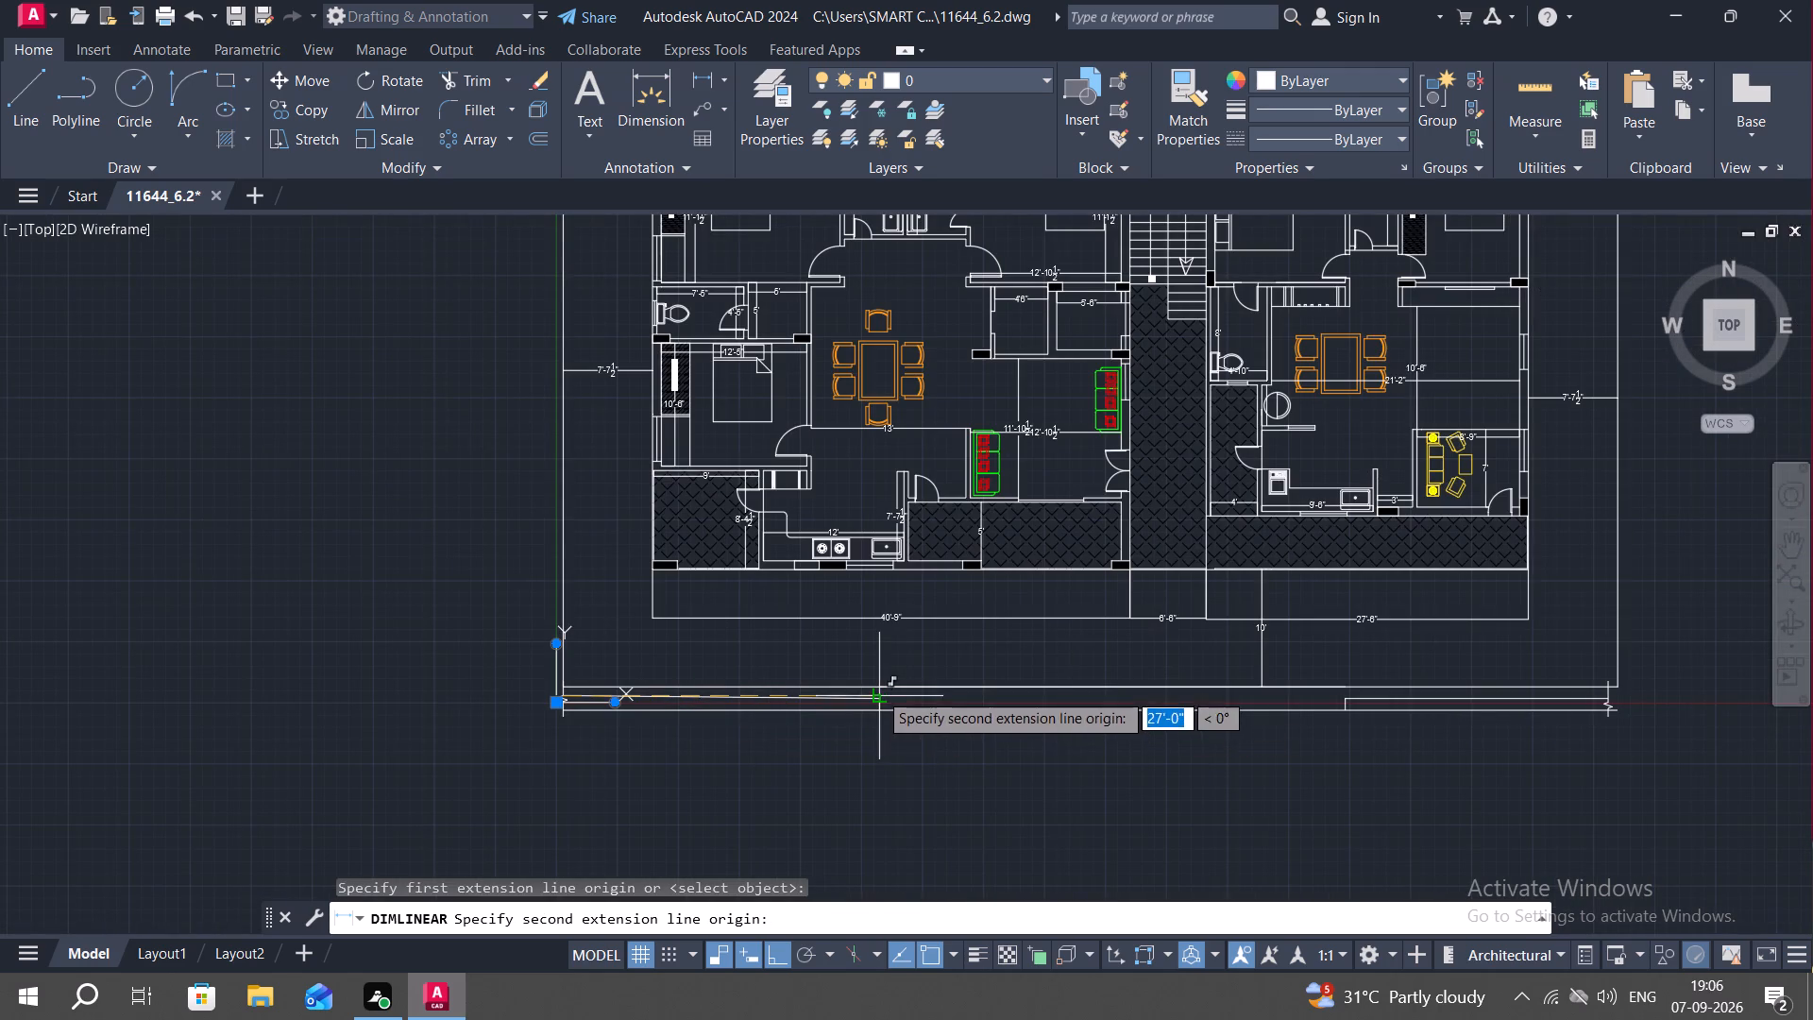
{"action": "scroll", "coordinate": [877, 704], "scroll_direction": "up", "scroll_amount": 2}
{"action": "left_click", "coordinate": [876, 699]}
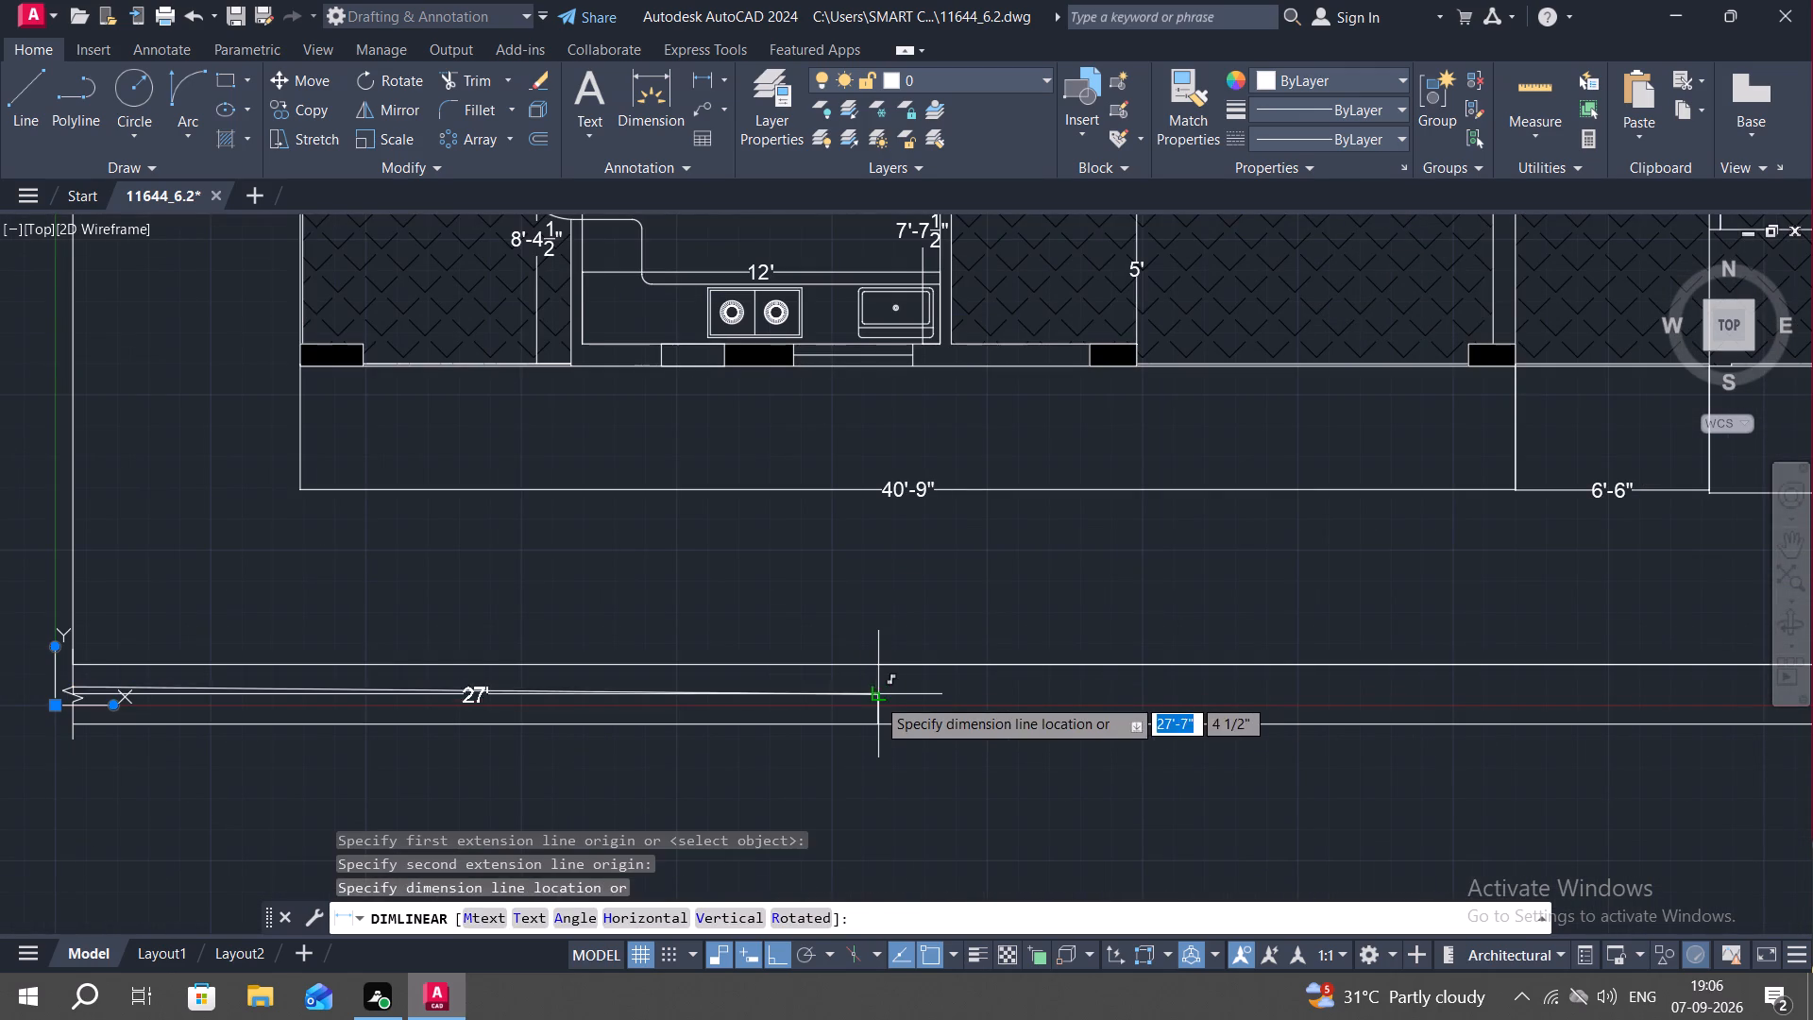
{"action": "left_click", "coordinate": [873, 620]}
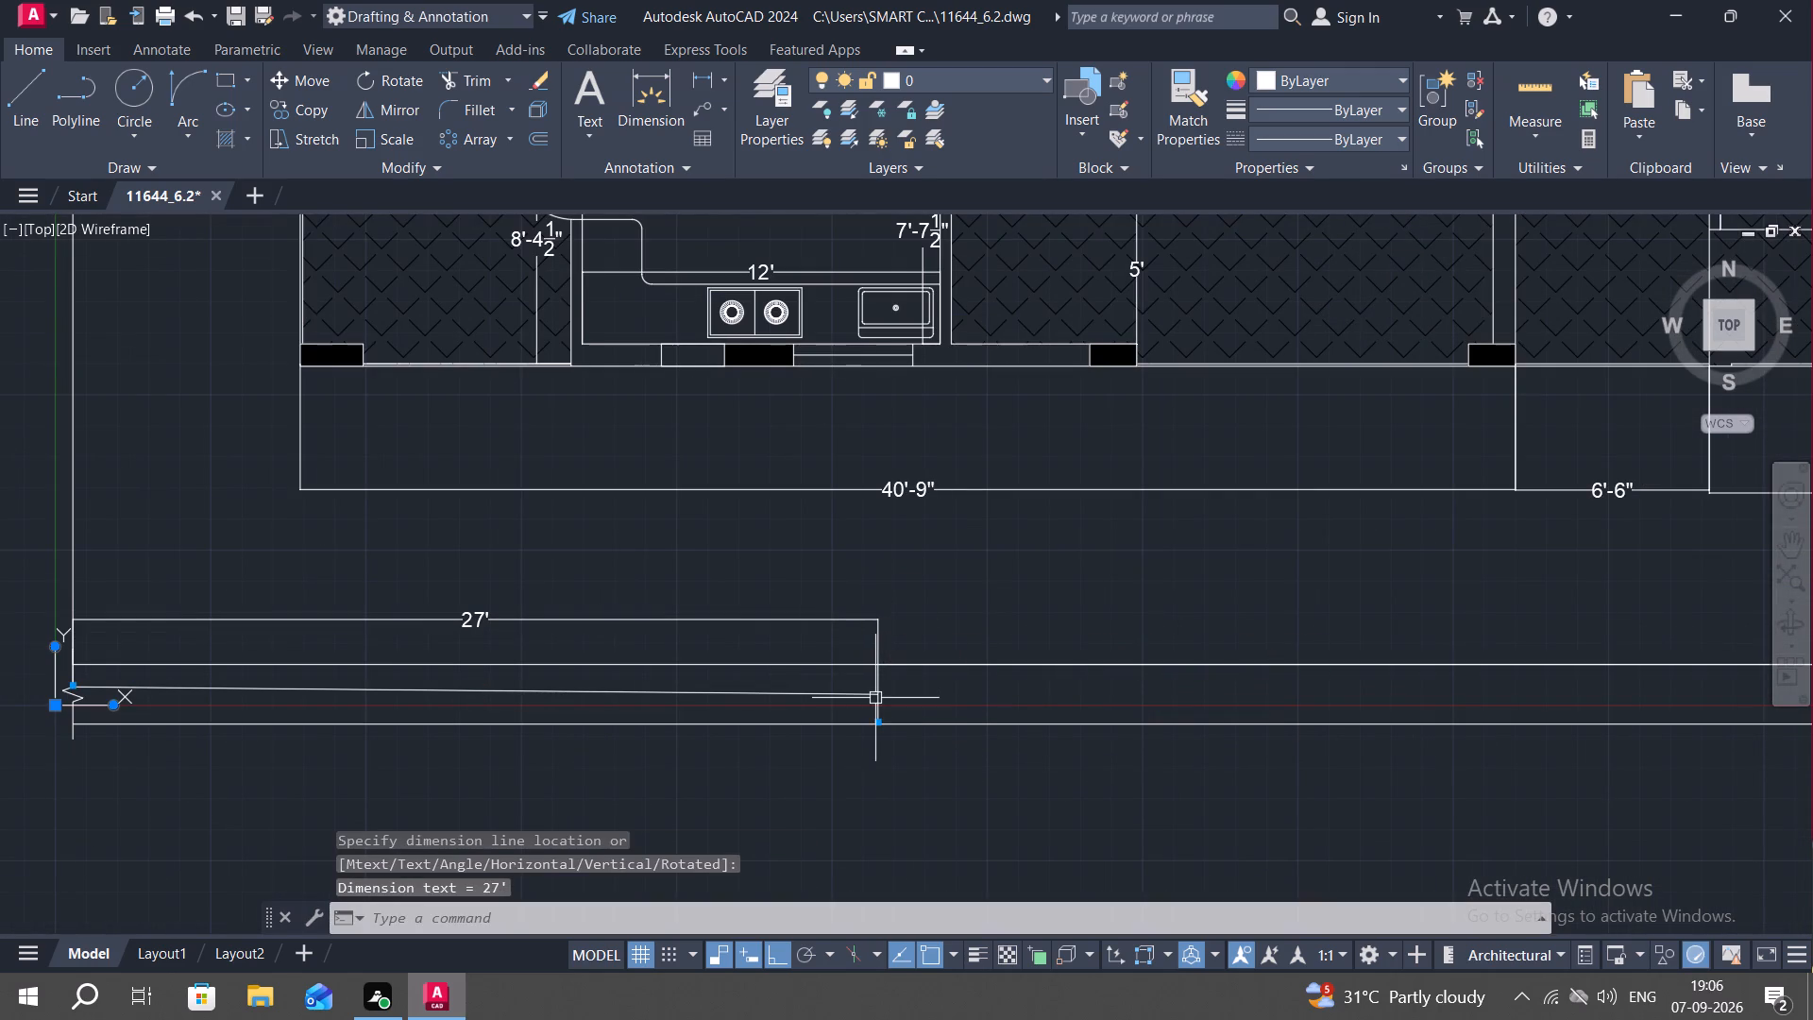
Add a linear dimension for the strip's middle section between the two short verticals, in line with the left section's dimension.
{"action": "key", "text": "space"}
{"action": "left_click", "coordinate": [875, 702]}
{"action": "middle_click_drag", "start_coordinate": [1031, 712], "coordinate": [396, 735]}
{"action": "scroll", "coordinate": [793, 735], "scroll_direction": "down", "scroll_amount": 1}
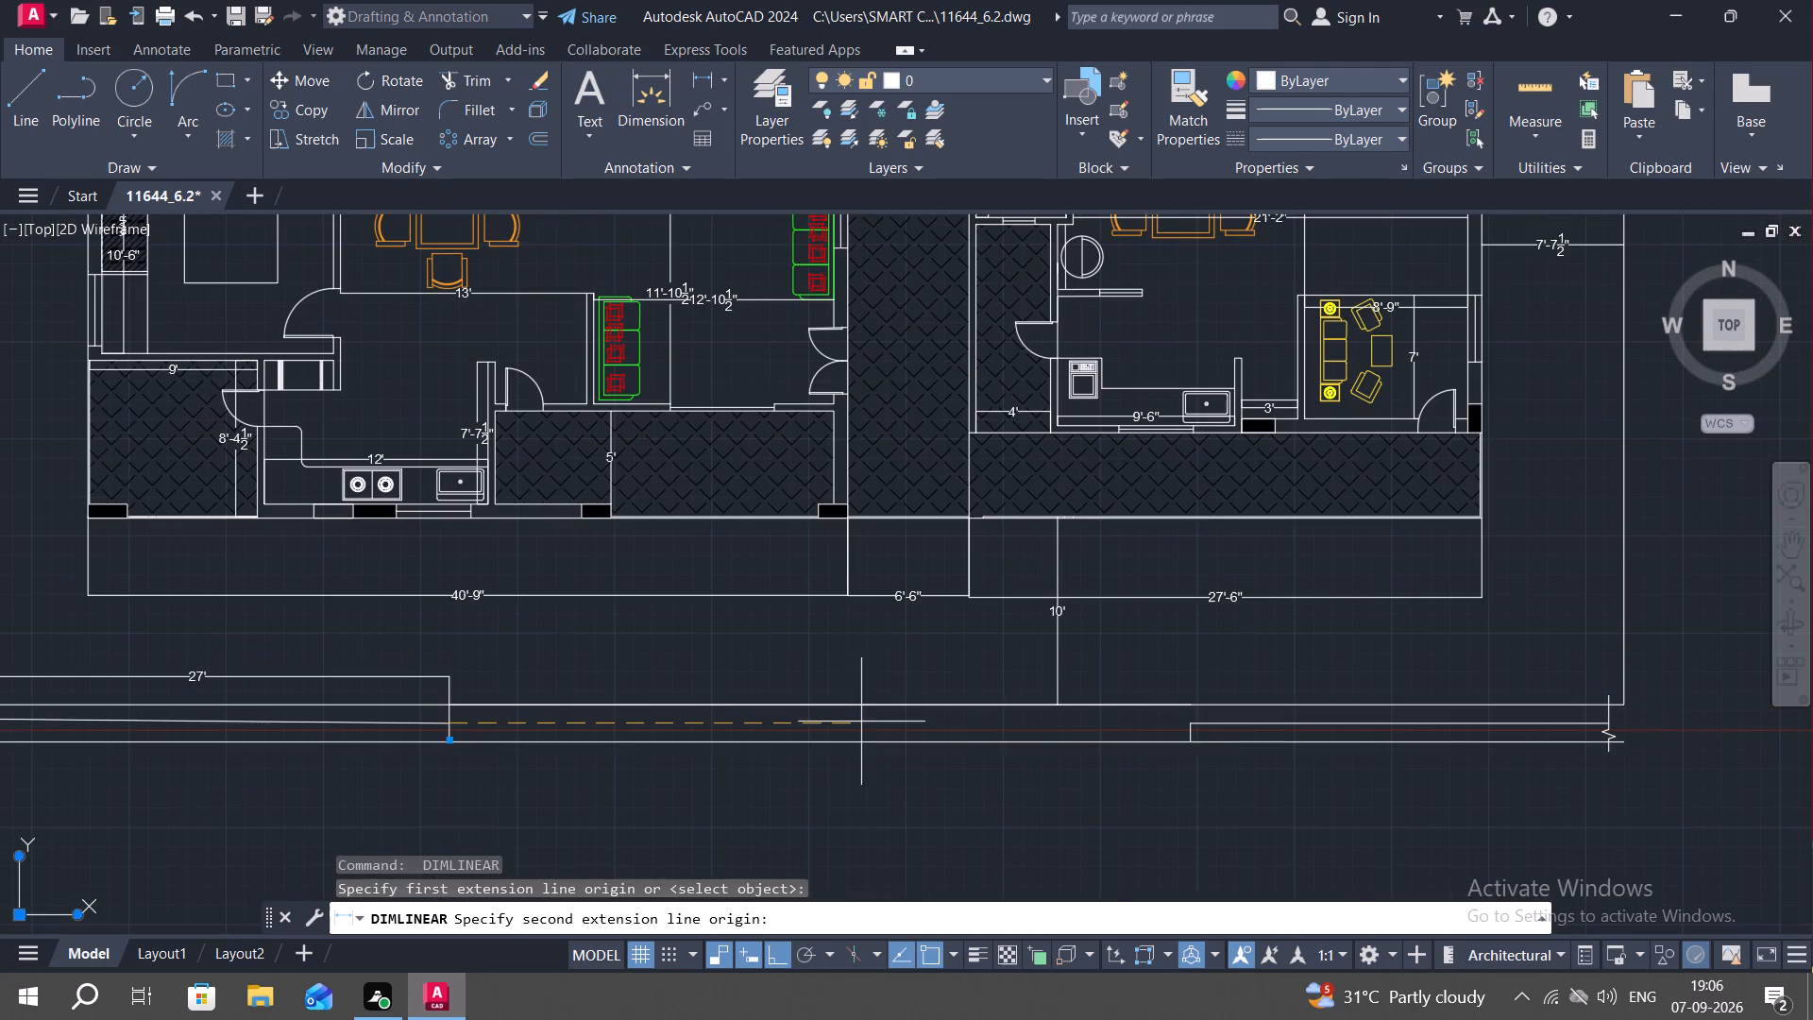
{"action": "left_click", "coordinate": [1195, 727]}
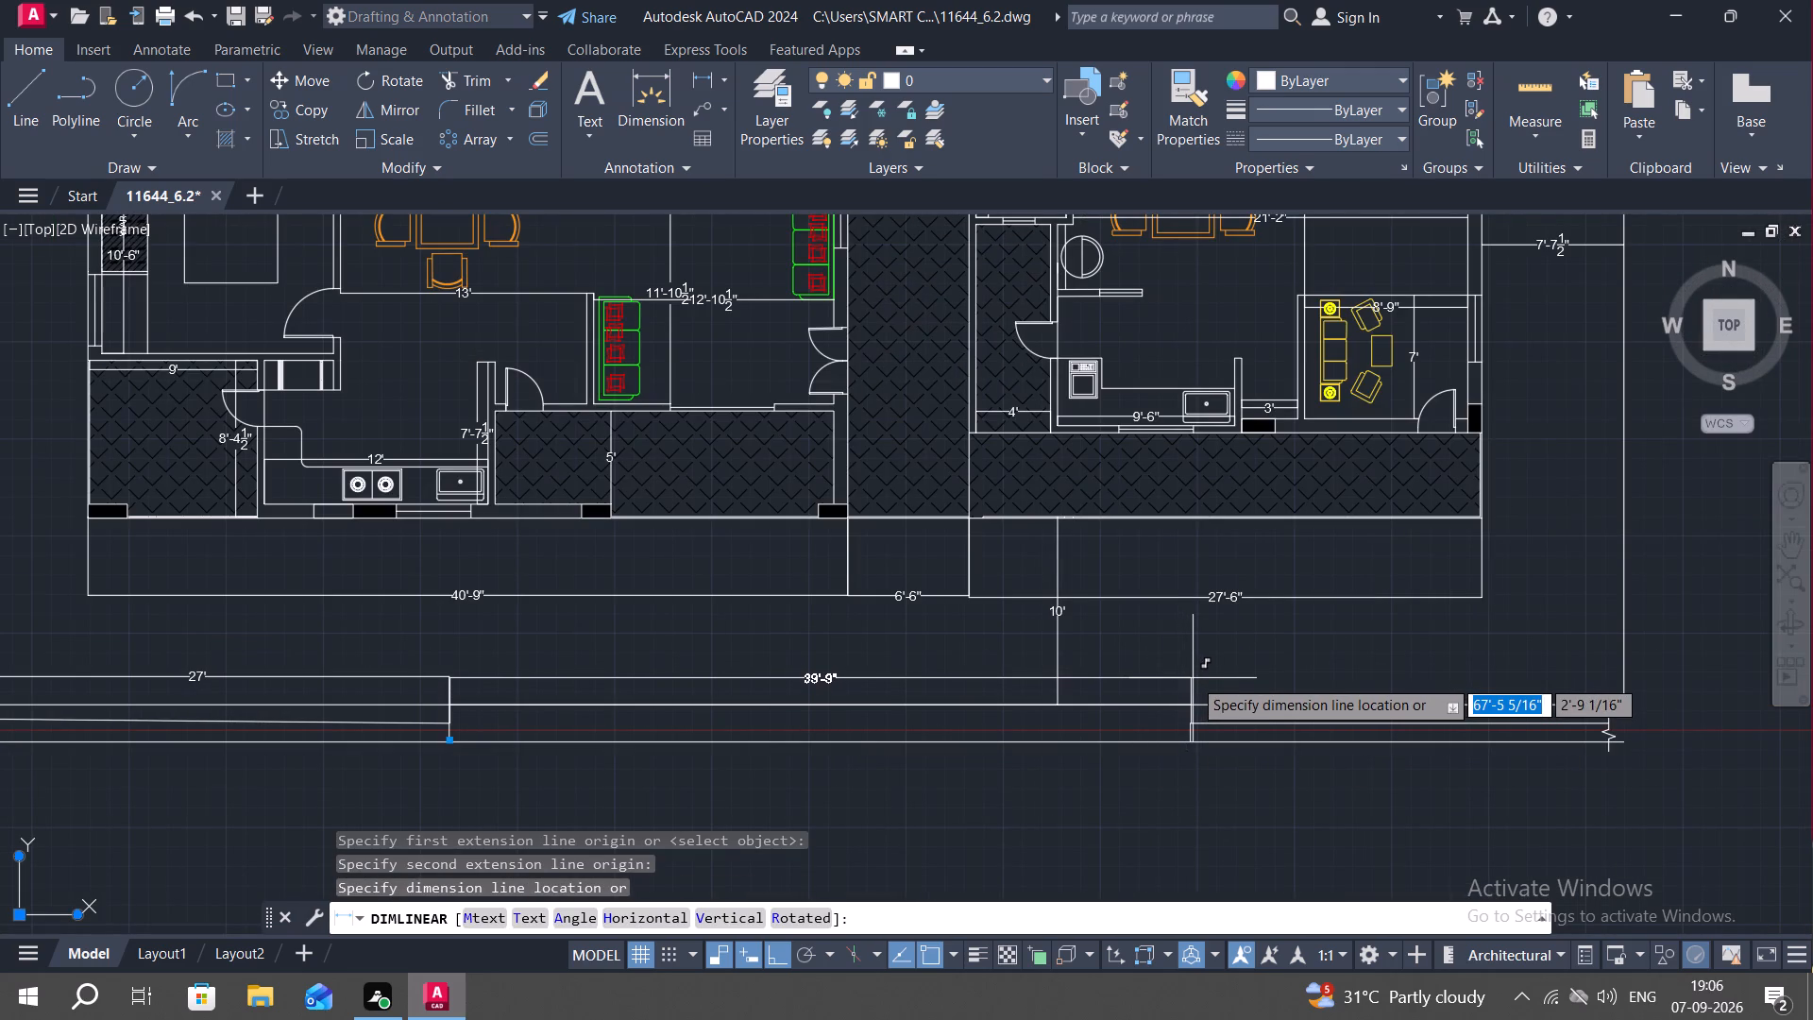
{"action": "left_click", "coordinate": [1193, 676]}
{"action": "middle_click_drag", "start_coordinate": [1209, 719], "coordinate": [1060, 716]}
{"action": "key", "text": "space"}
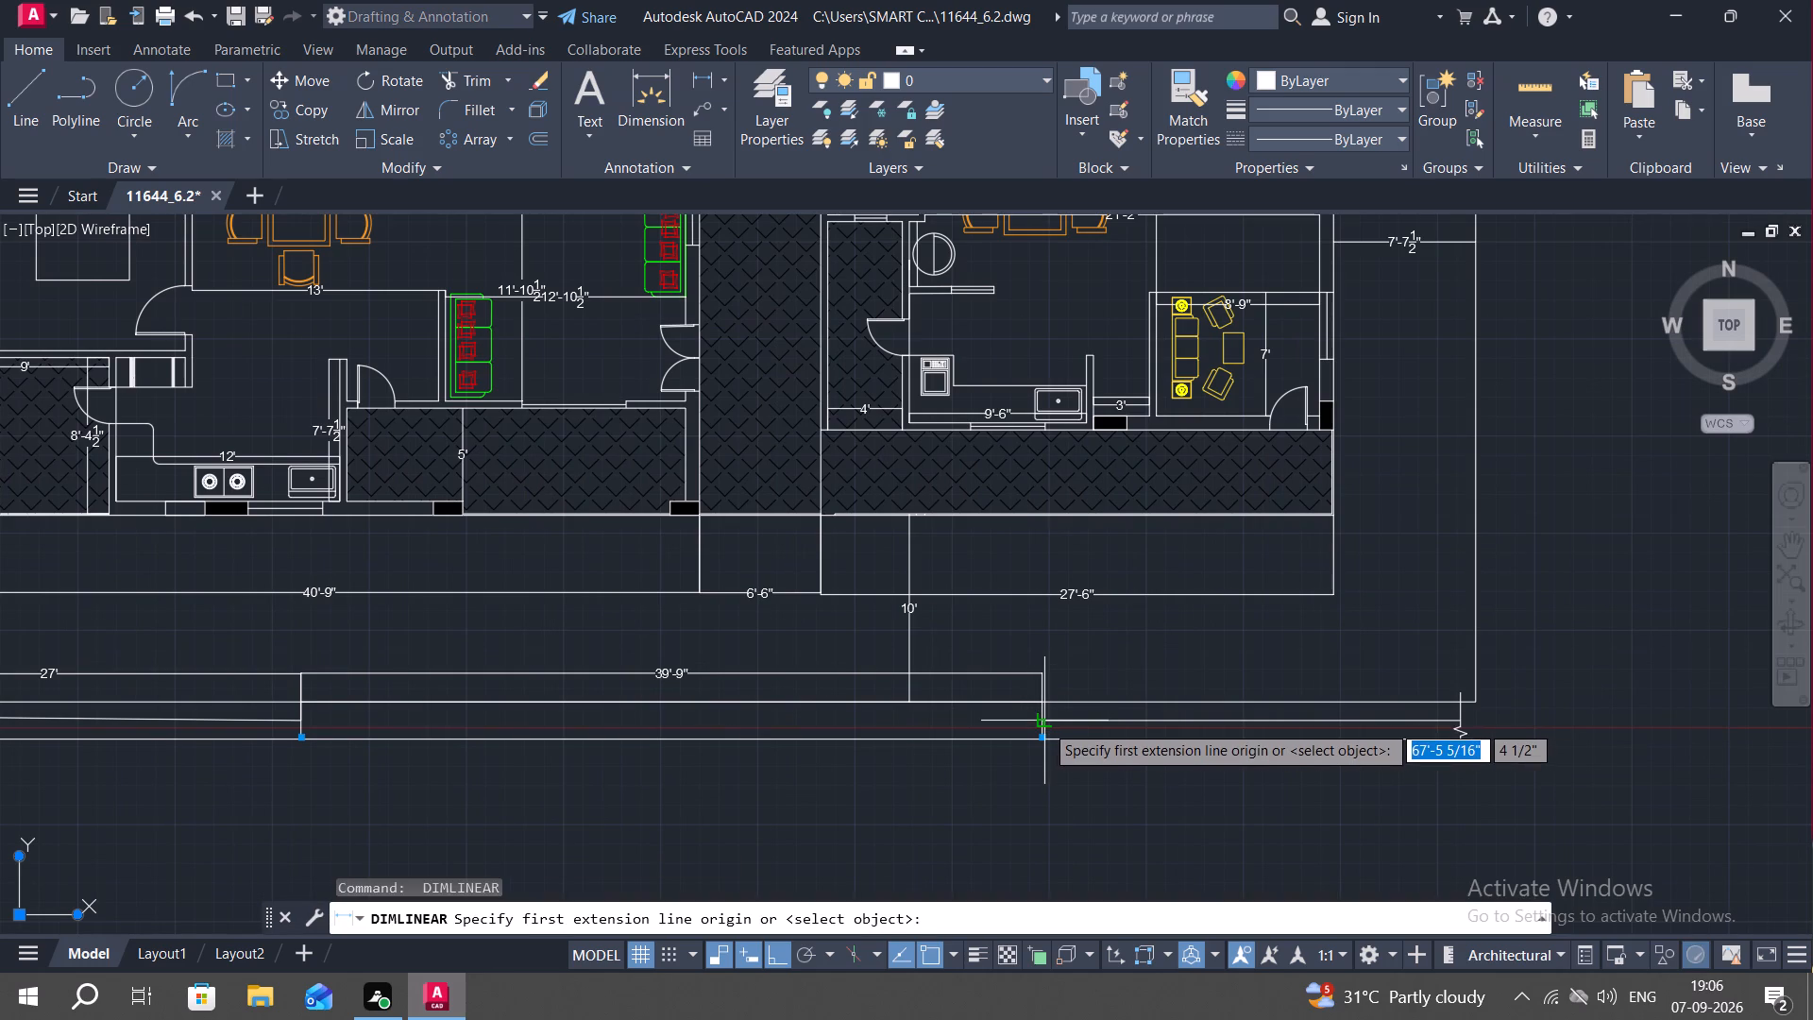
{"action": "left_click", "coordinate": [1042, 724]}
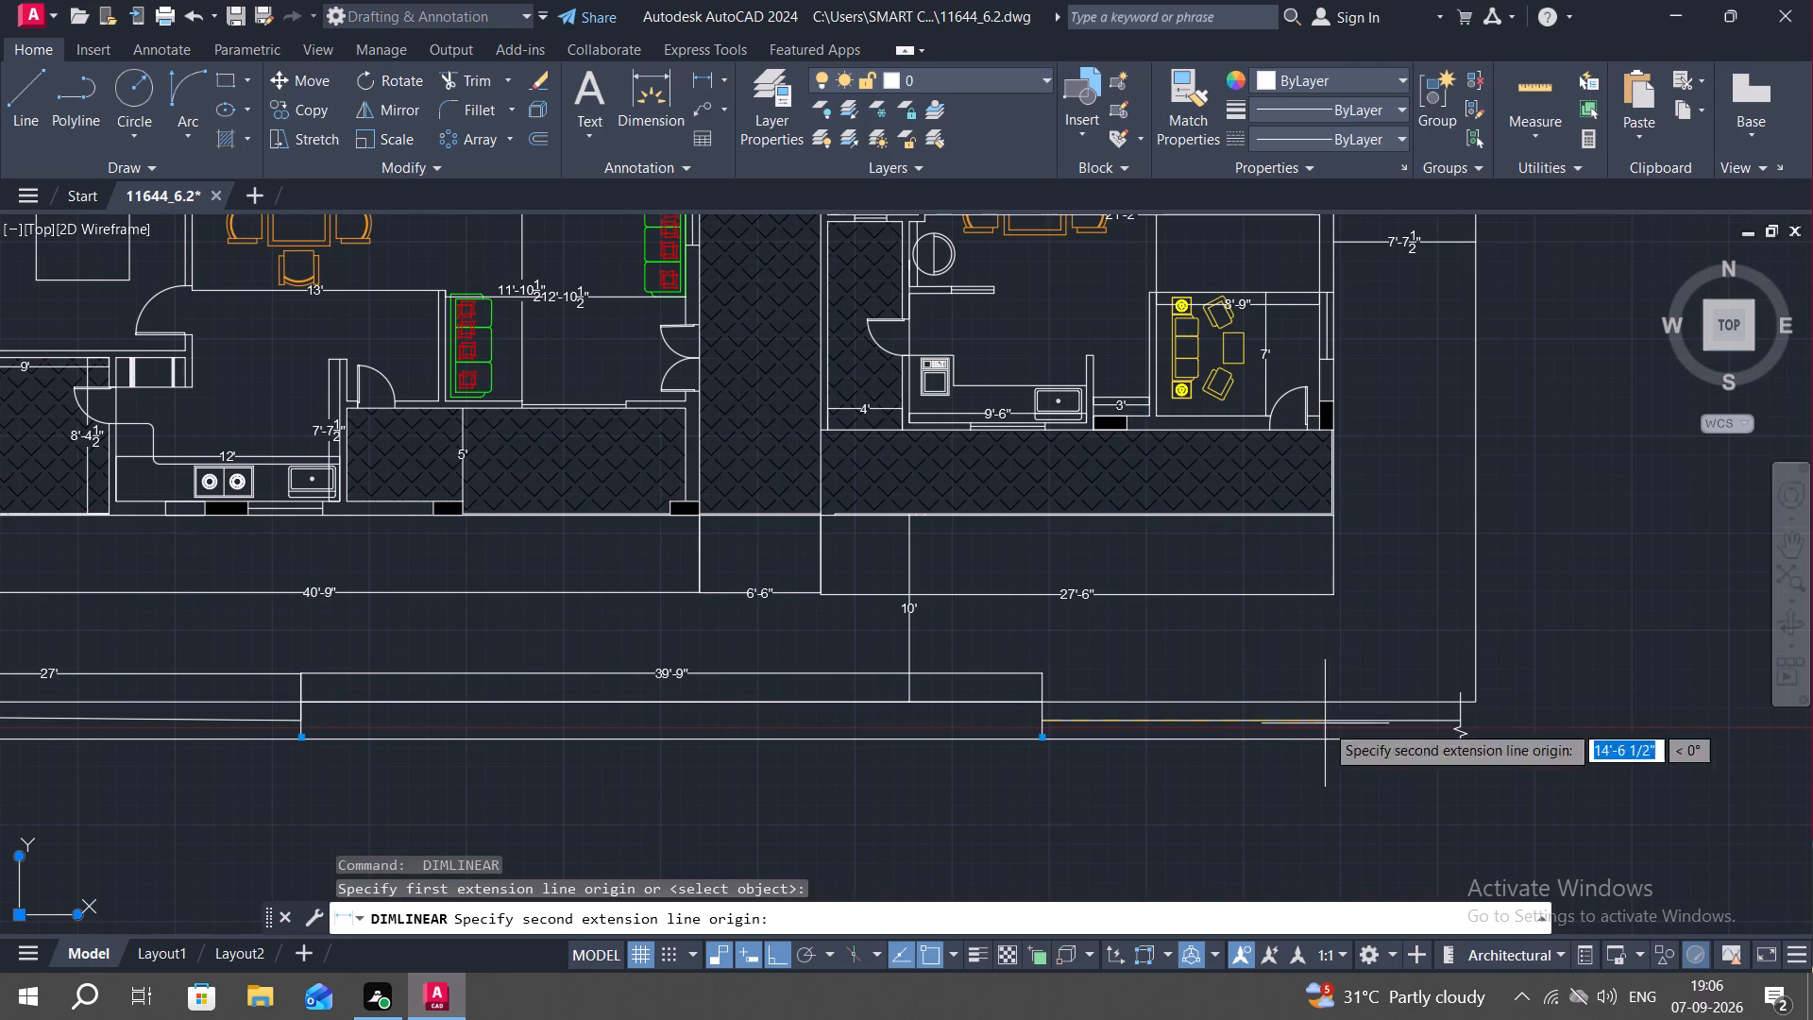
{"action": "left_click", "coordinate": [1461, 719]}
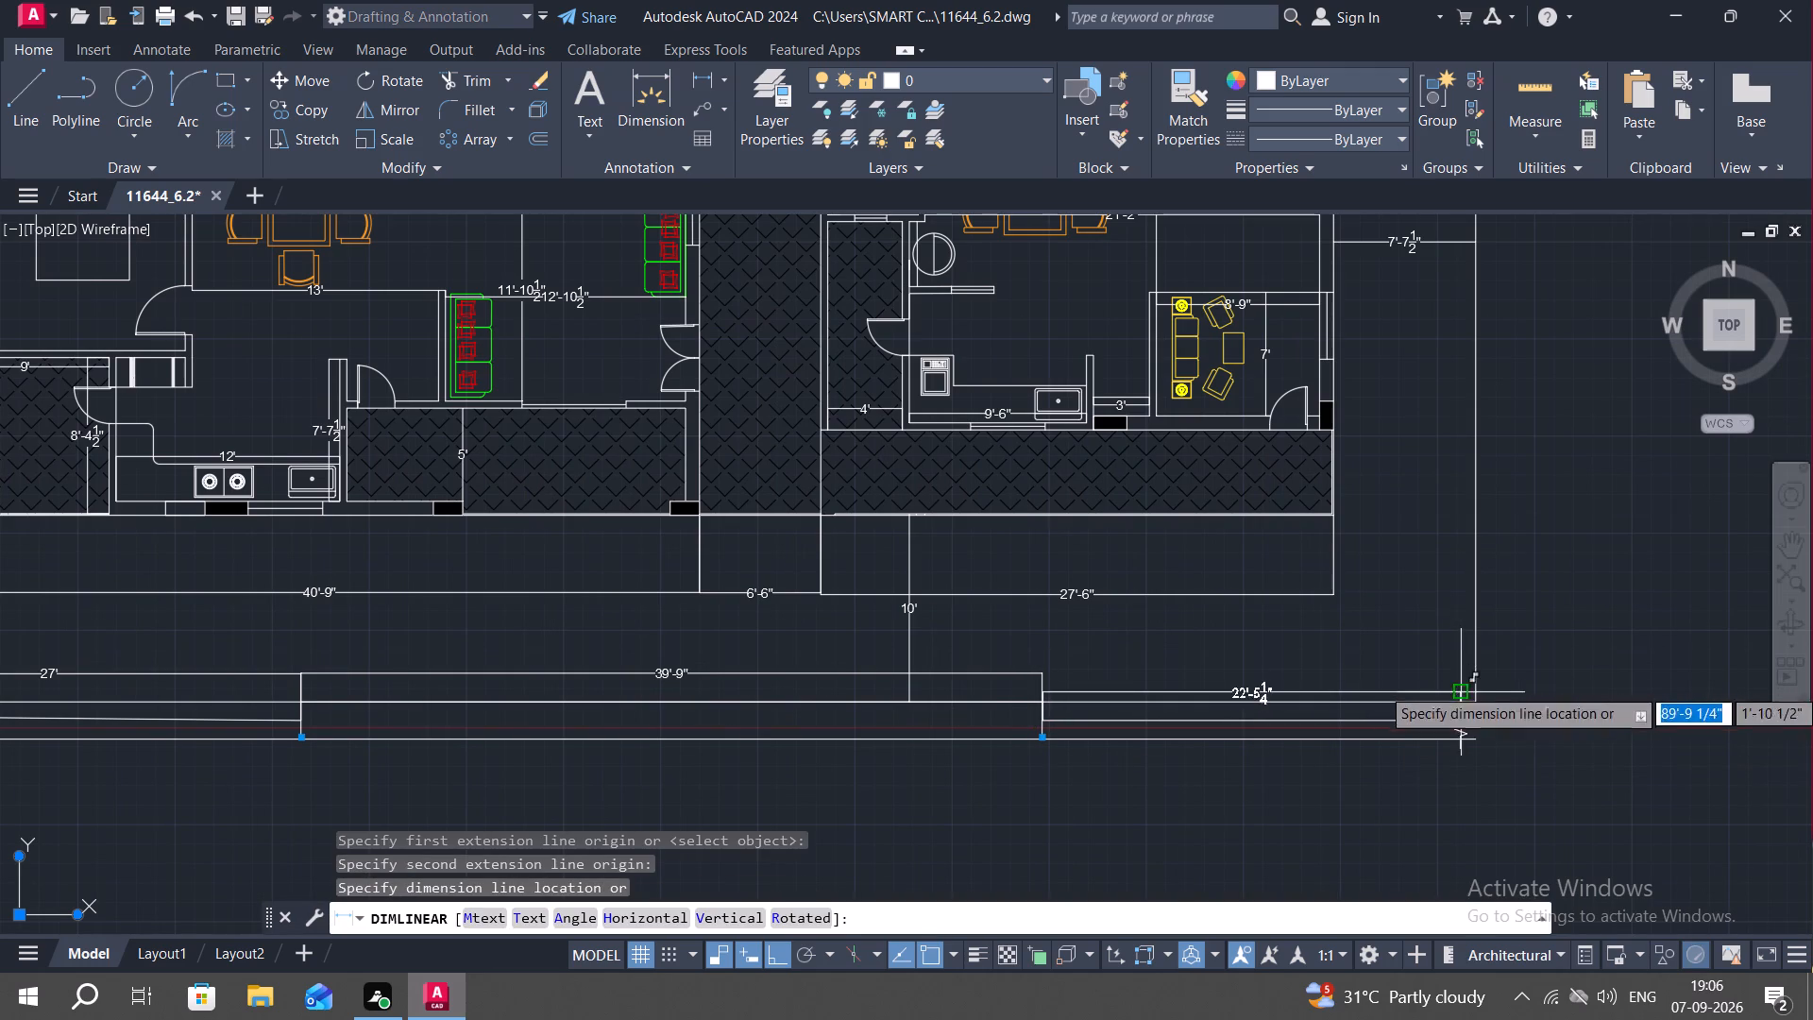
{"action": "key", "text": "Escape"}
Delete the breakline near the right end of the boundary strip.
{"action": "scroll", "coordinate": [1466, 740], "scroll_direction": "up", "scroll_amount": 3}
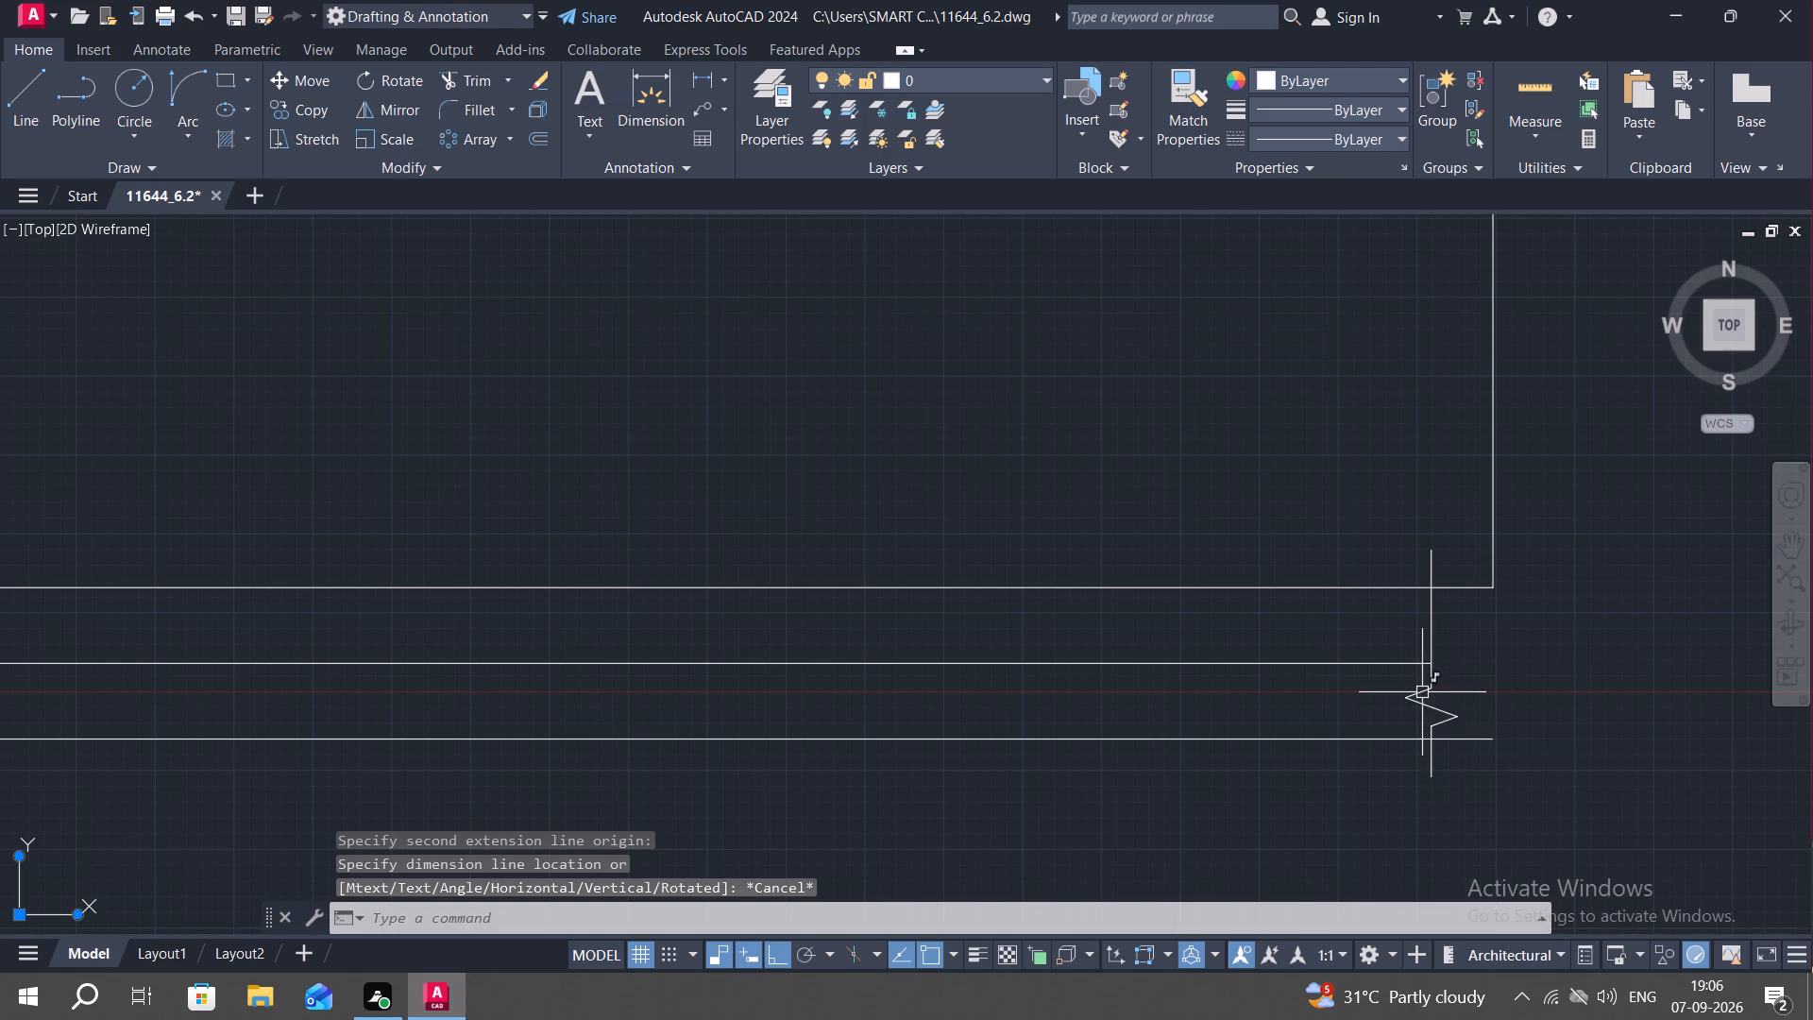
{"action": "left_click", "coordinate": [1422, 692]}
{"action": "key", "text": "Delete"}
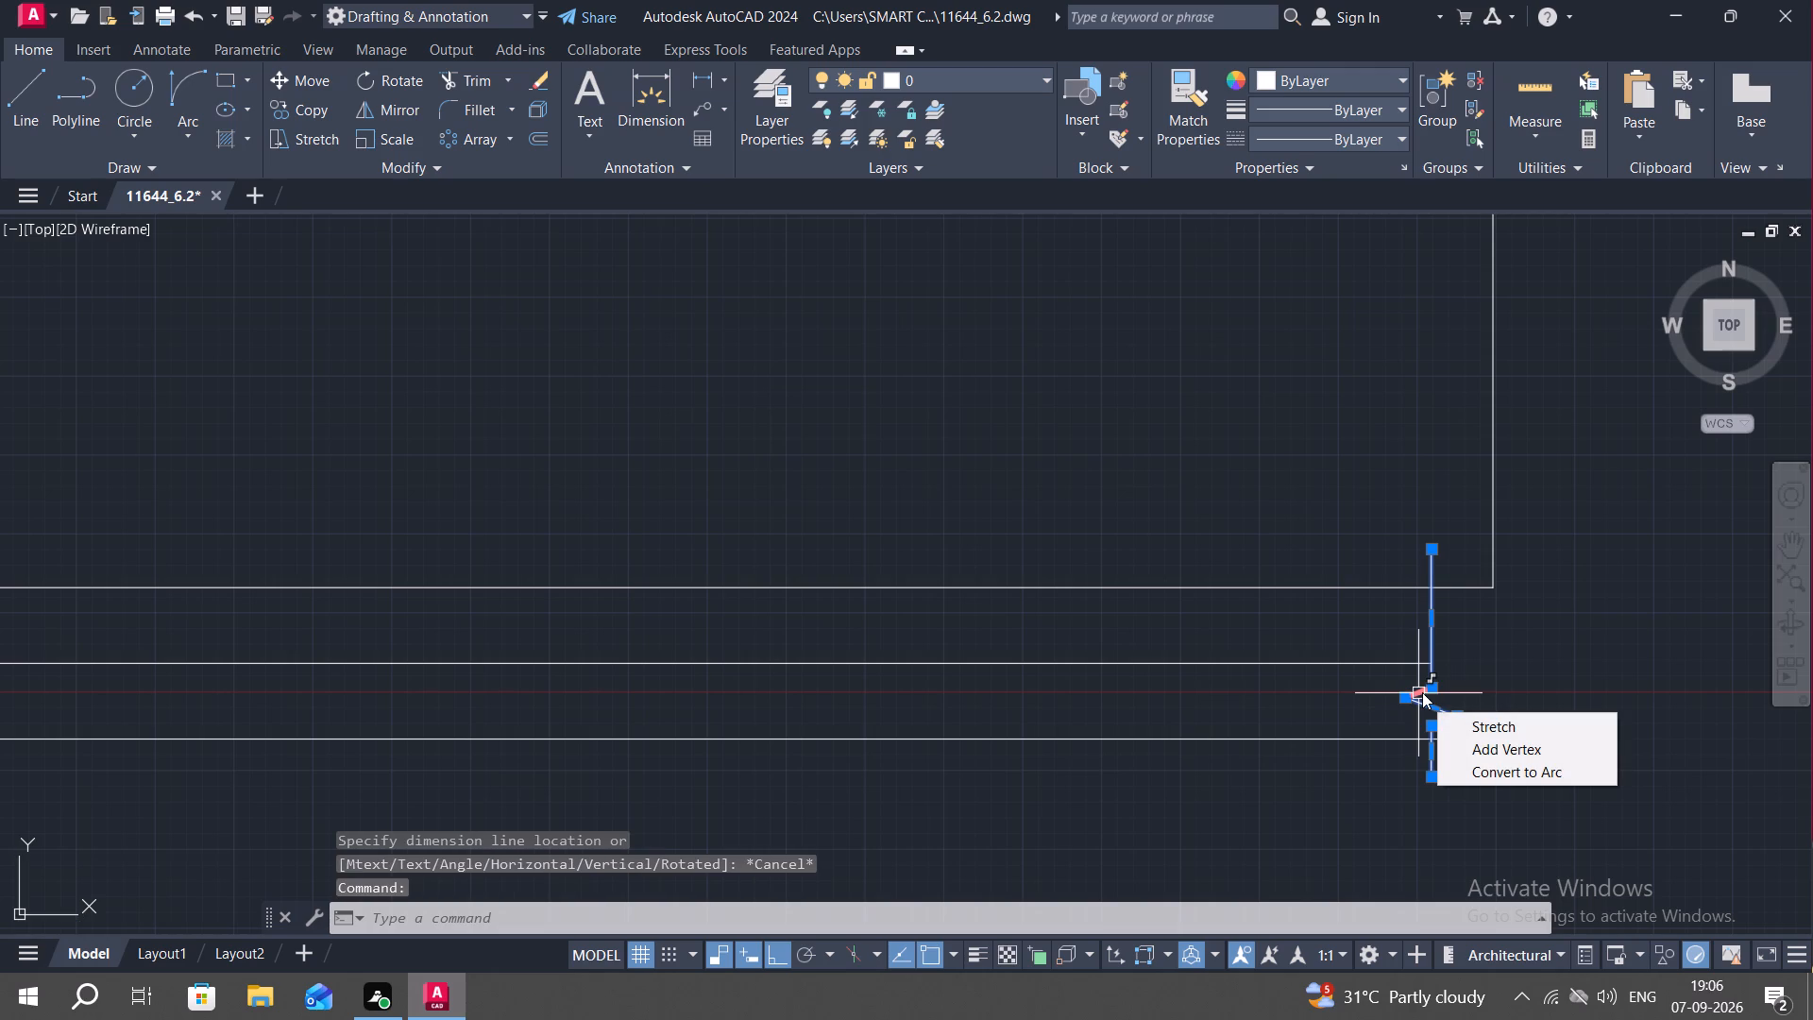
{"action": "key", "text": "Delete"}
{"action": "key", "text": "Delete"}
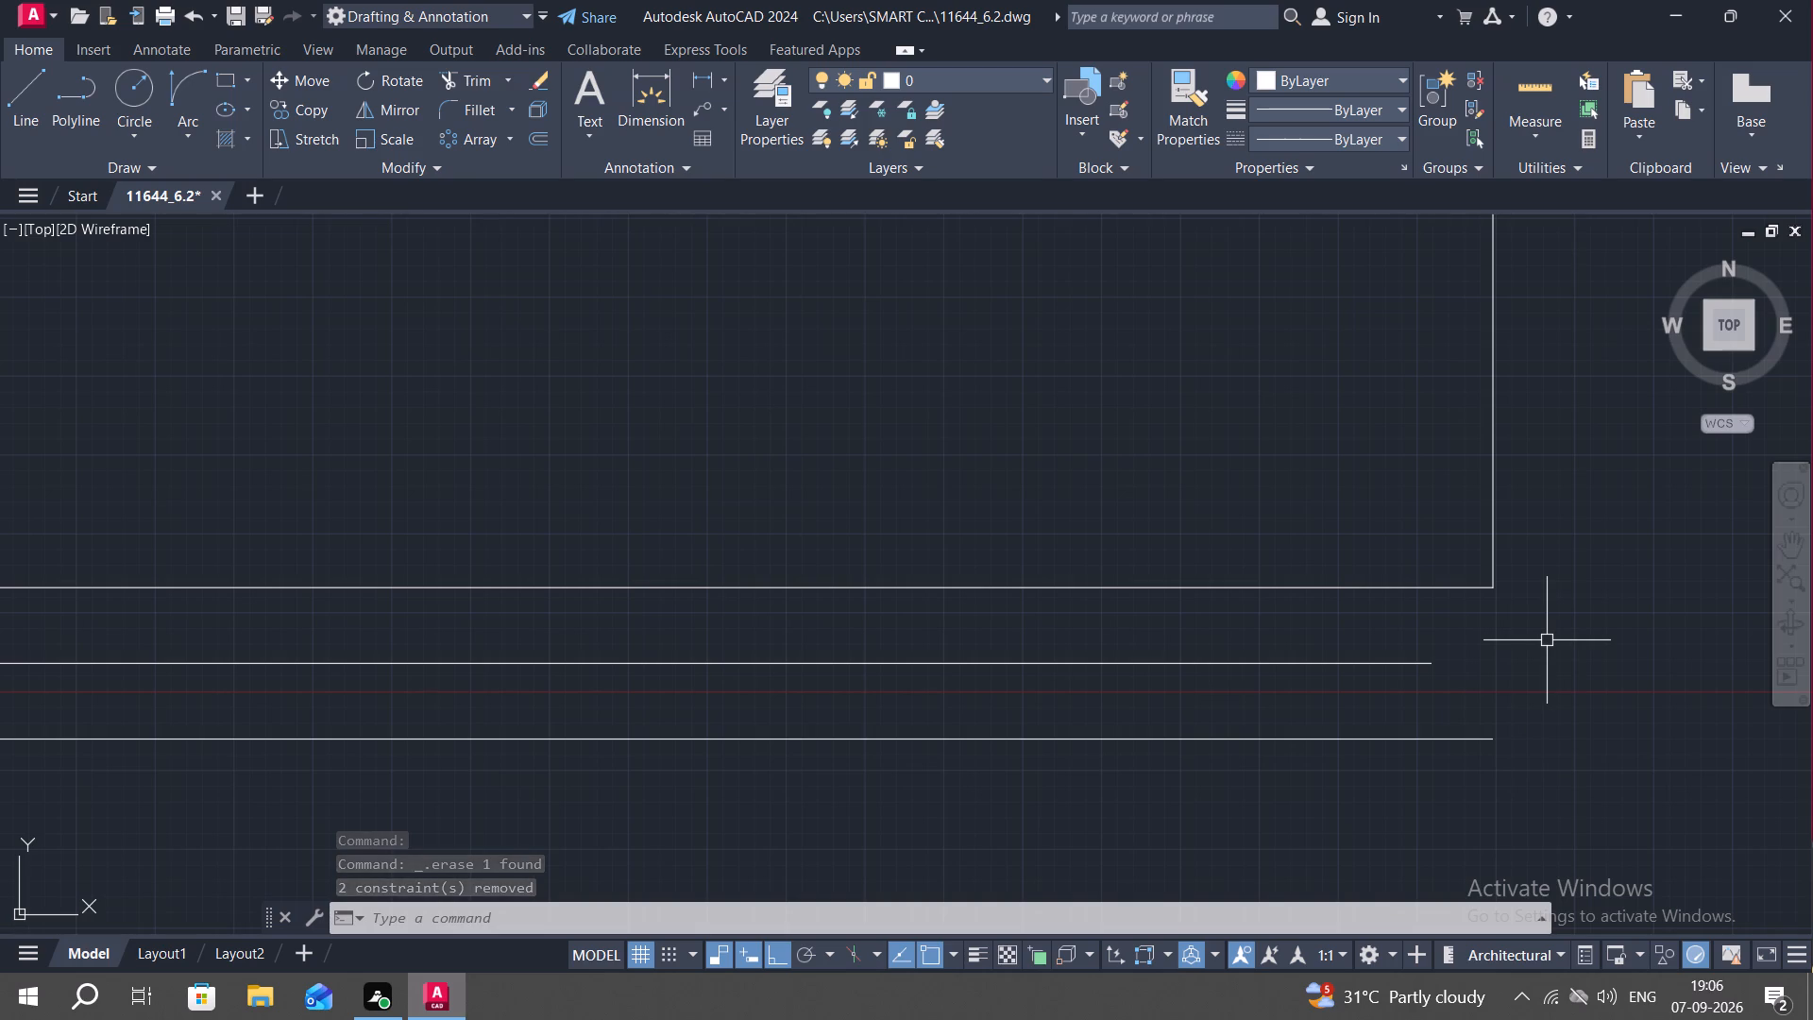
Draw a vertical line closing the strip's right end, from its bottom corner up to the plot boundary corner.
{"action": "key", "text": "l"}
{"action": "key", "text": "space"}
{"action": "left_click", "coordinate": [1494, 740]}
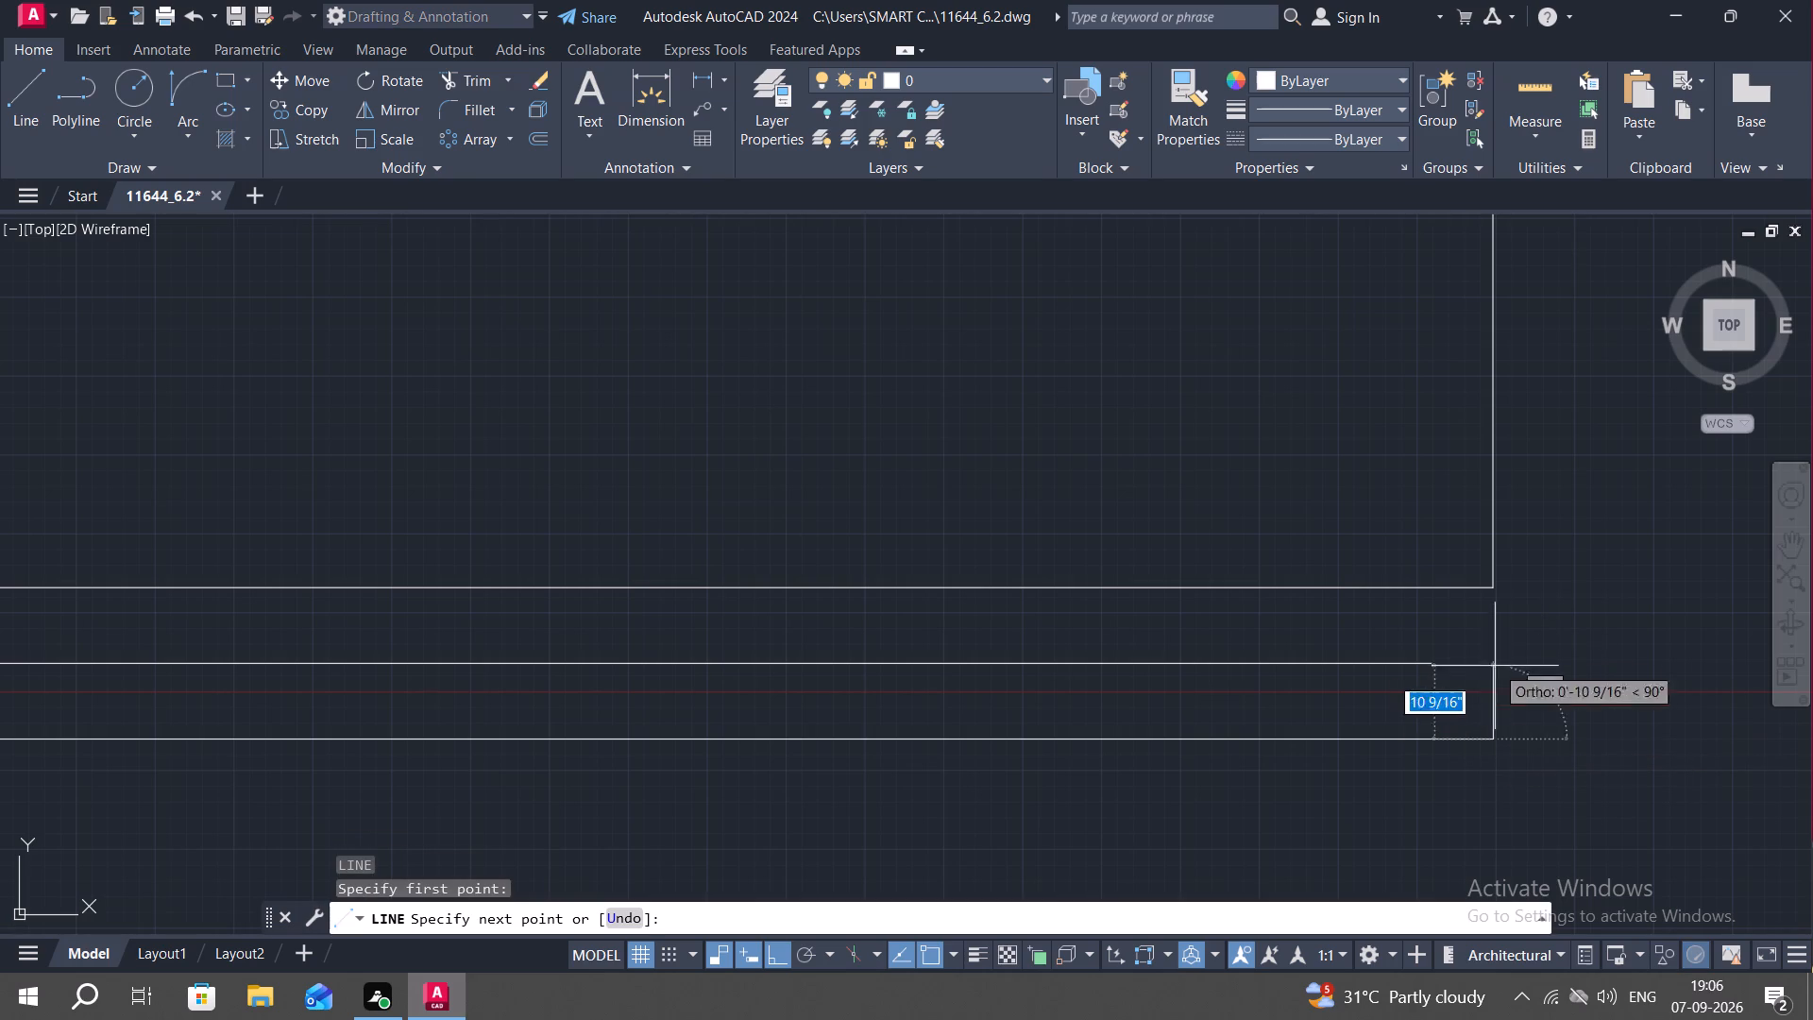
{"action": "left_click", "coordinate": [1494, 591]}
{"action": "key", "text": "Escape"}
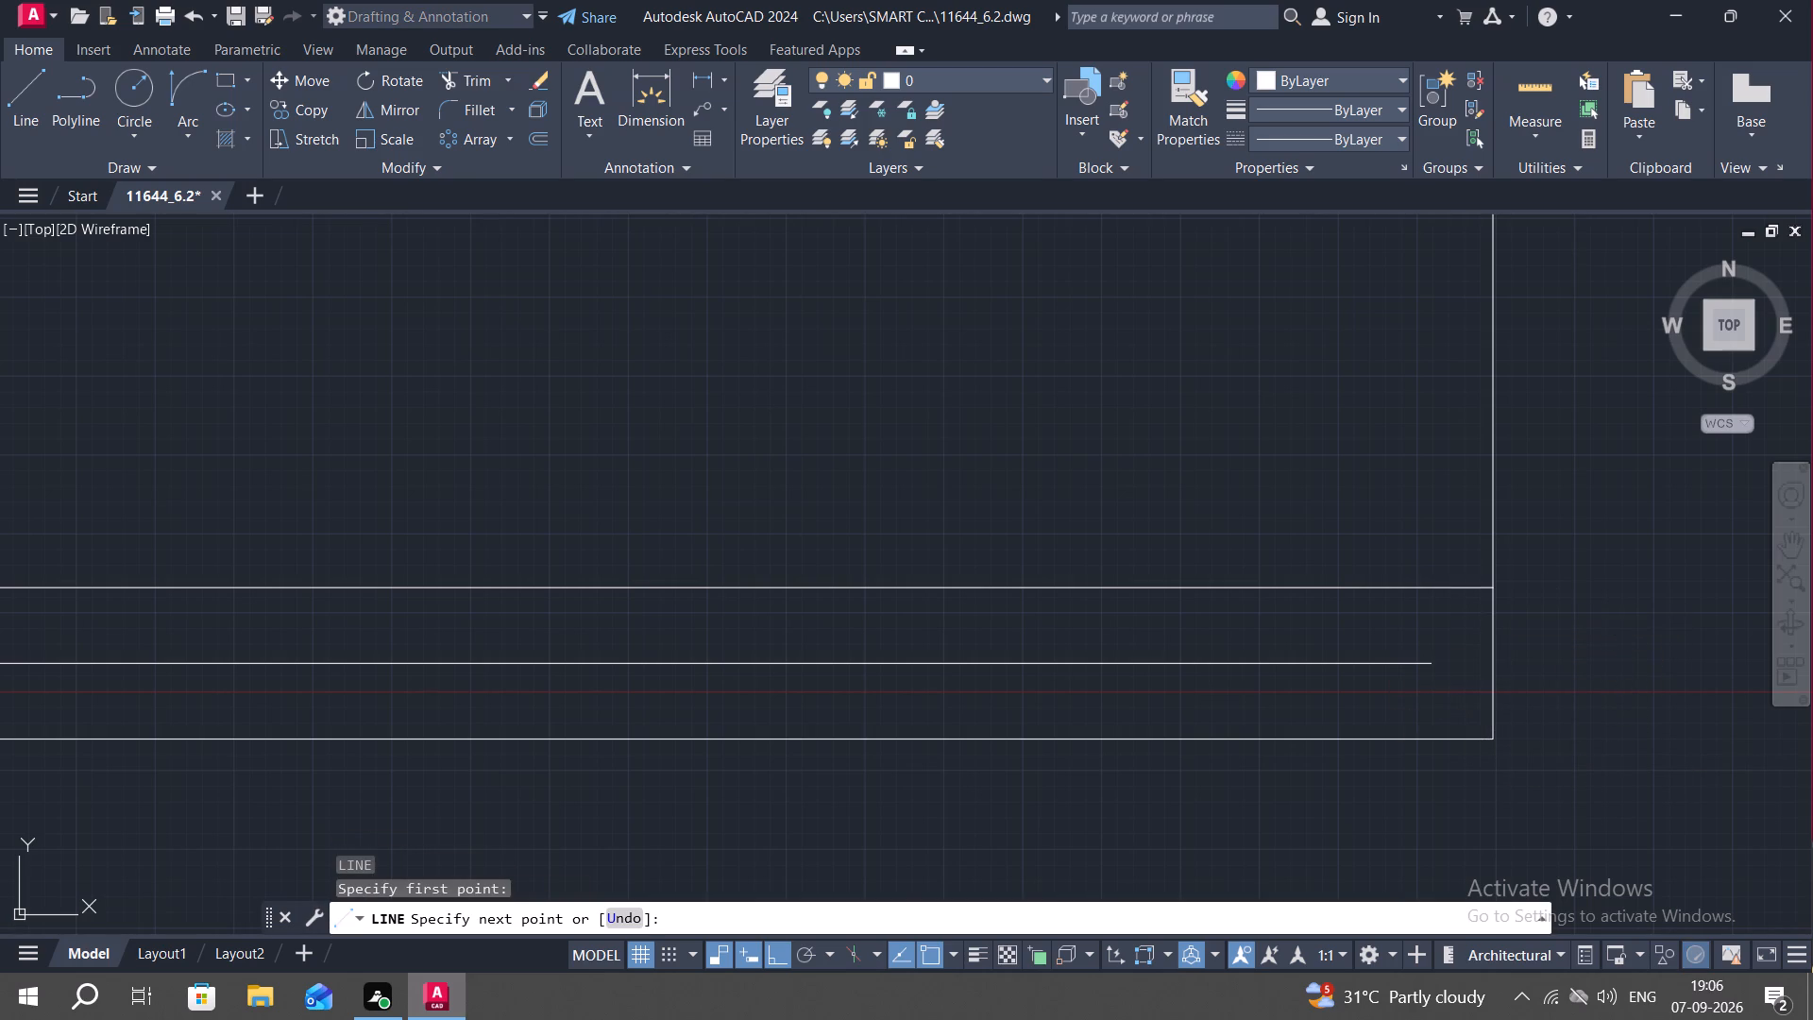
Extend the strip's right-hand middle line to the new vertical end line.
{"action": "type", "text": "EX"}
{"action": "key", "text": "space"}
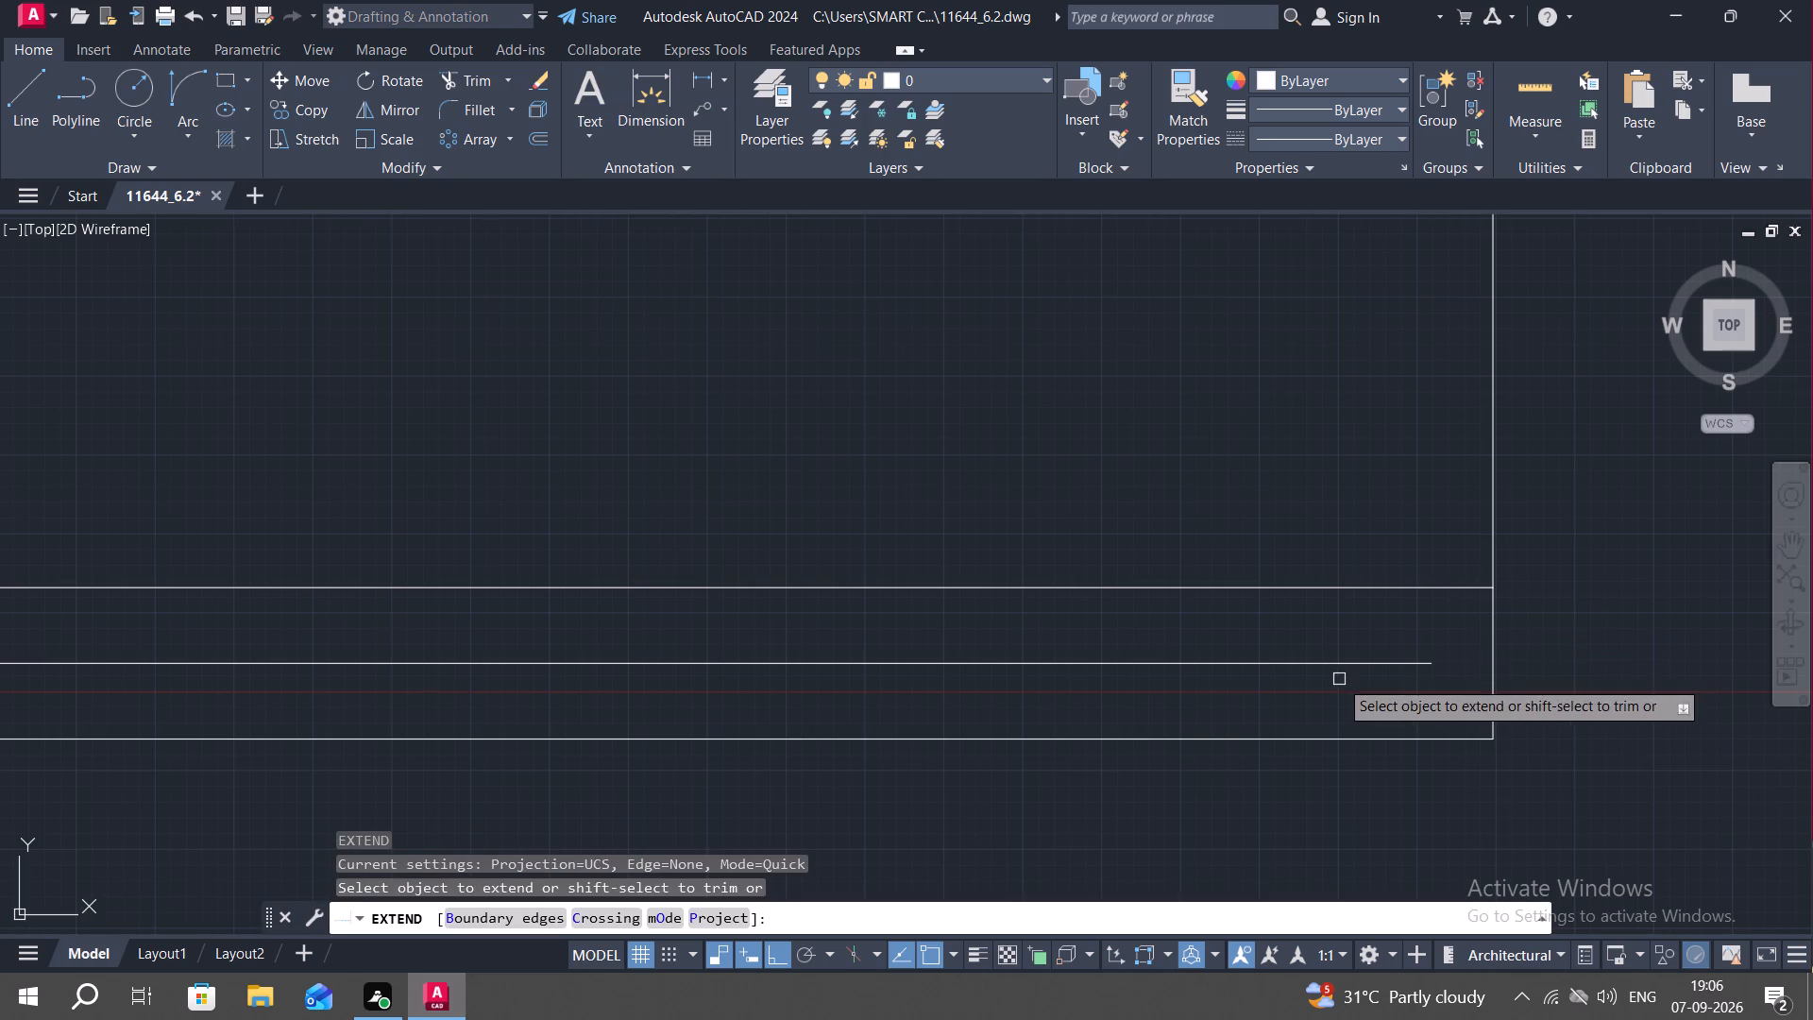
{"action": "left_click", "coordinate": [1370, 659]}
{"action": "key", "text": "Escape"}
Place a vertical breakline on the strip's right end line, with its break symbol where the middle line meets it.
{"action": "type", "text": "BR"}
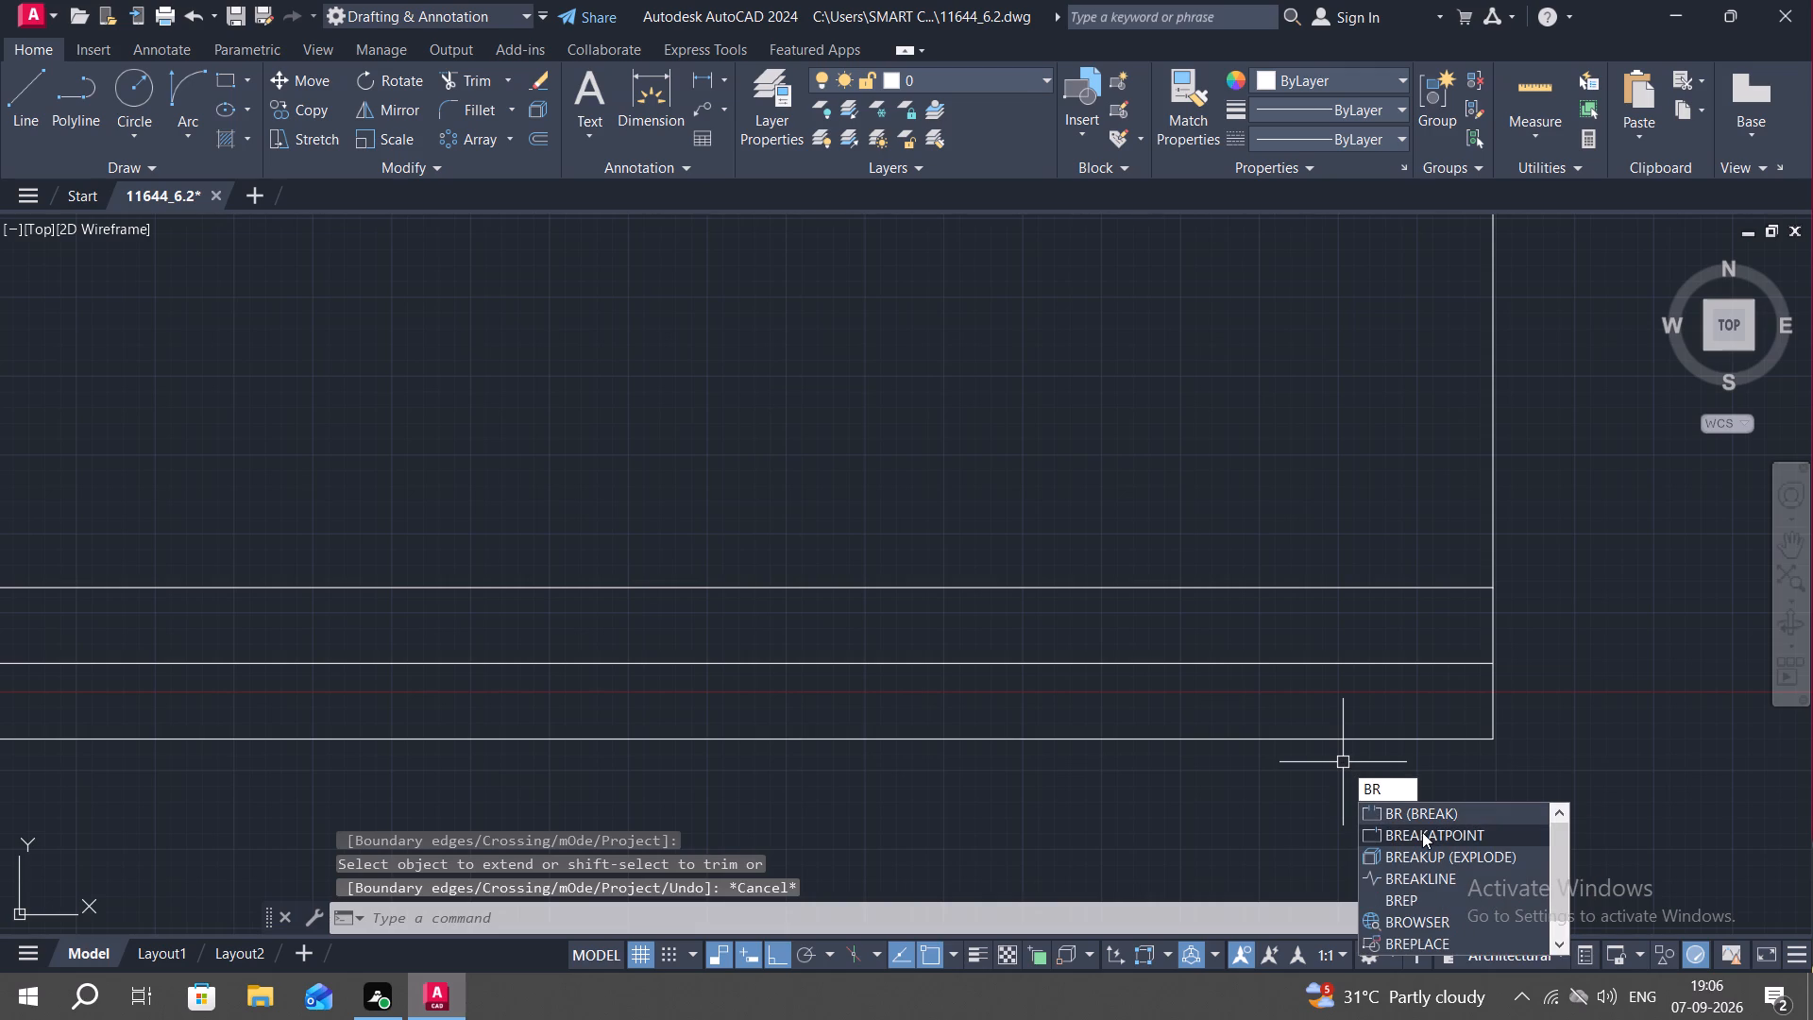
{"action": "left_click", "coordinate": [1413, 874]}
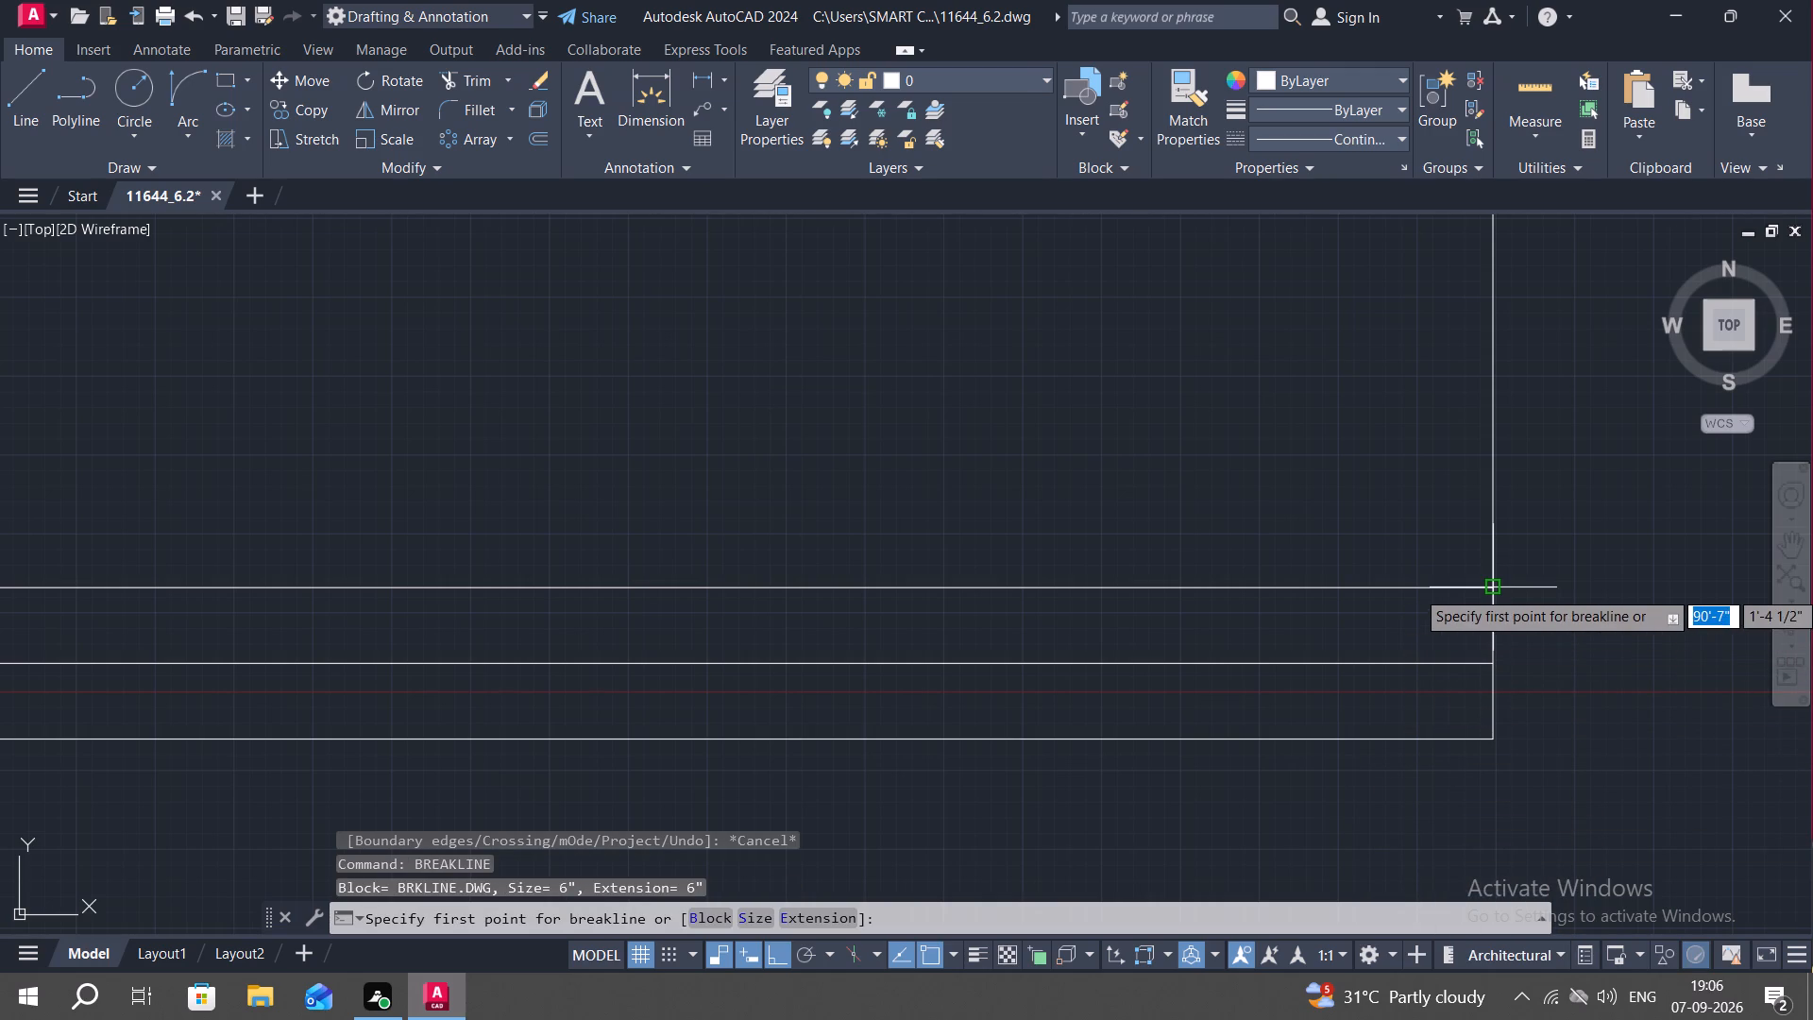
{"action": "left_click", "coordinate": [1492, 620]}
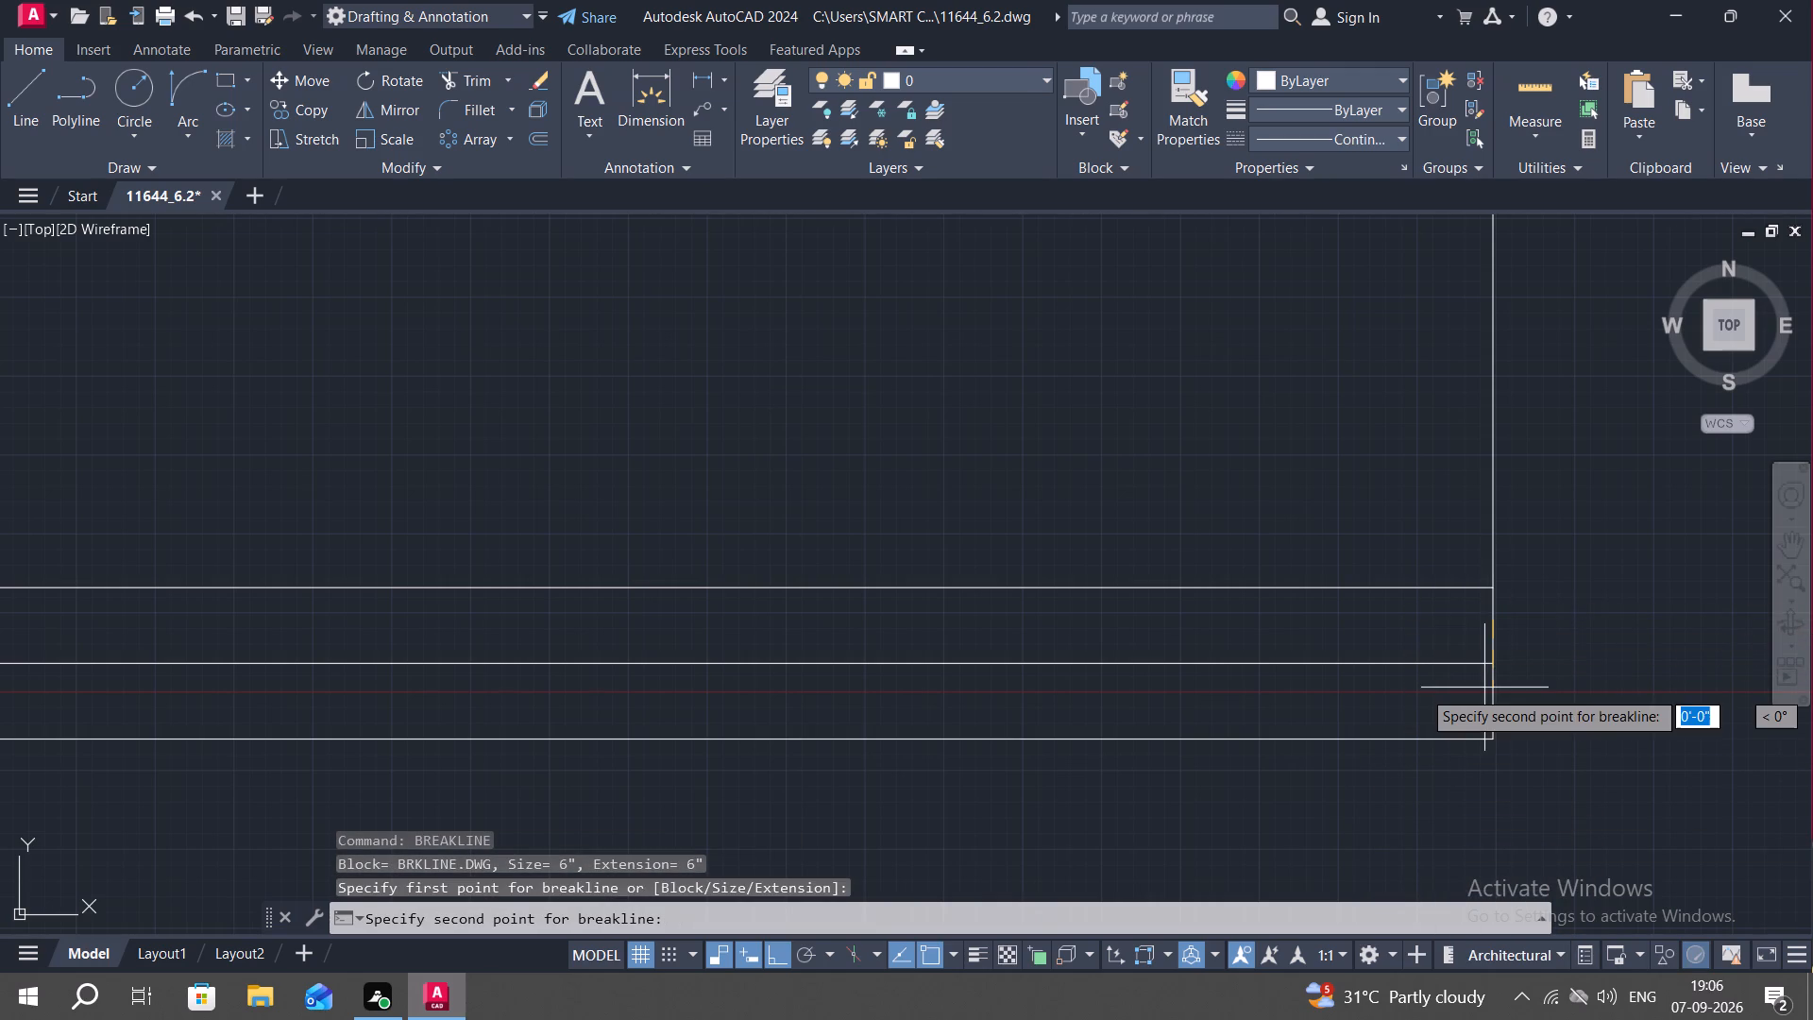
{"action": "left_click", "coordinate": [1493, 703]}
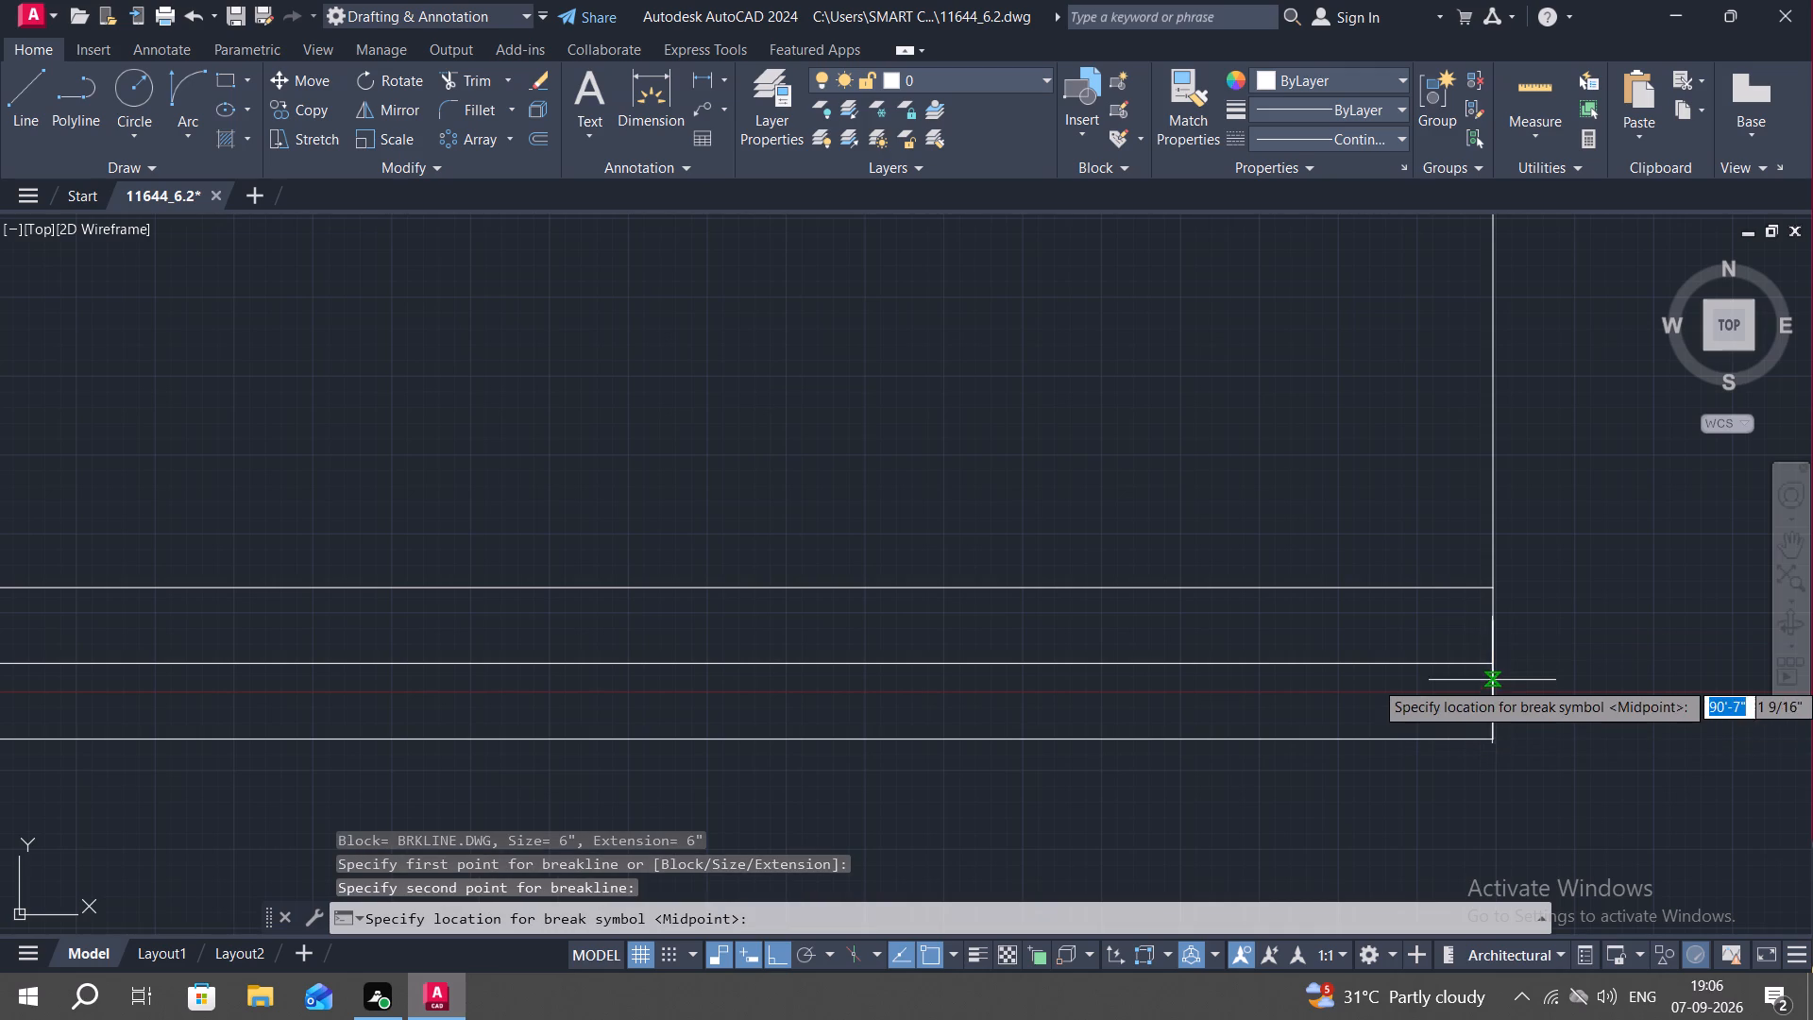
{"action": "left_click", "coordinate": [1495, 664]}
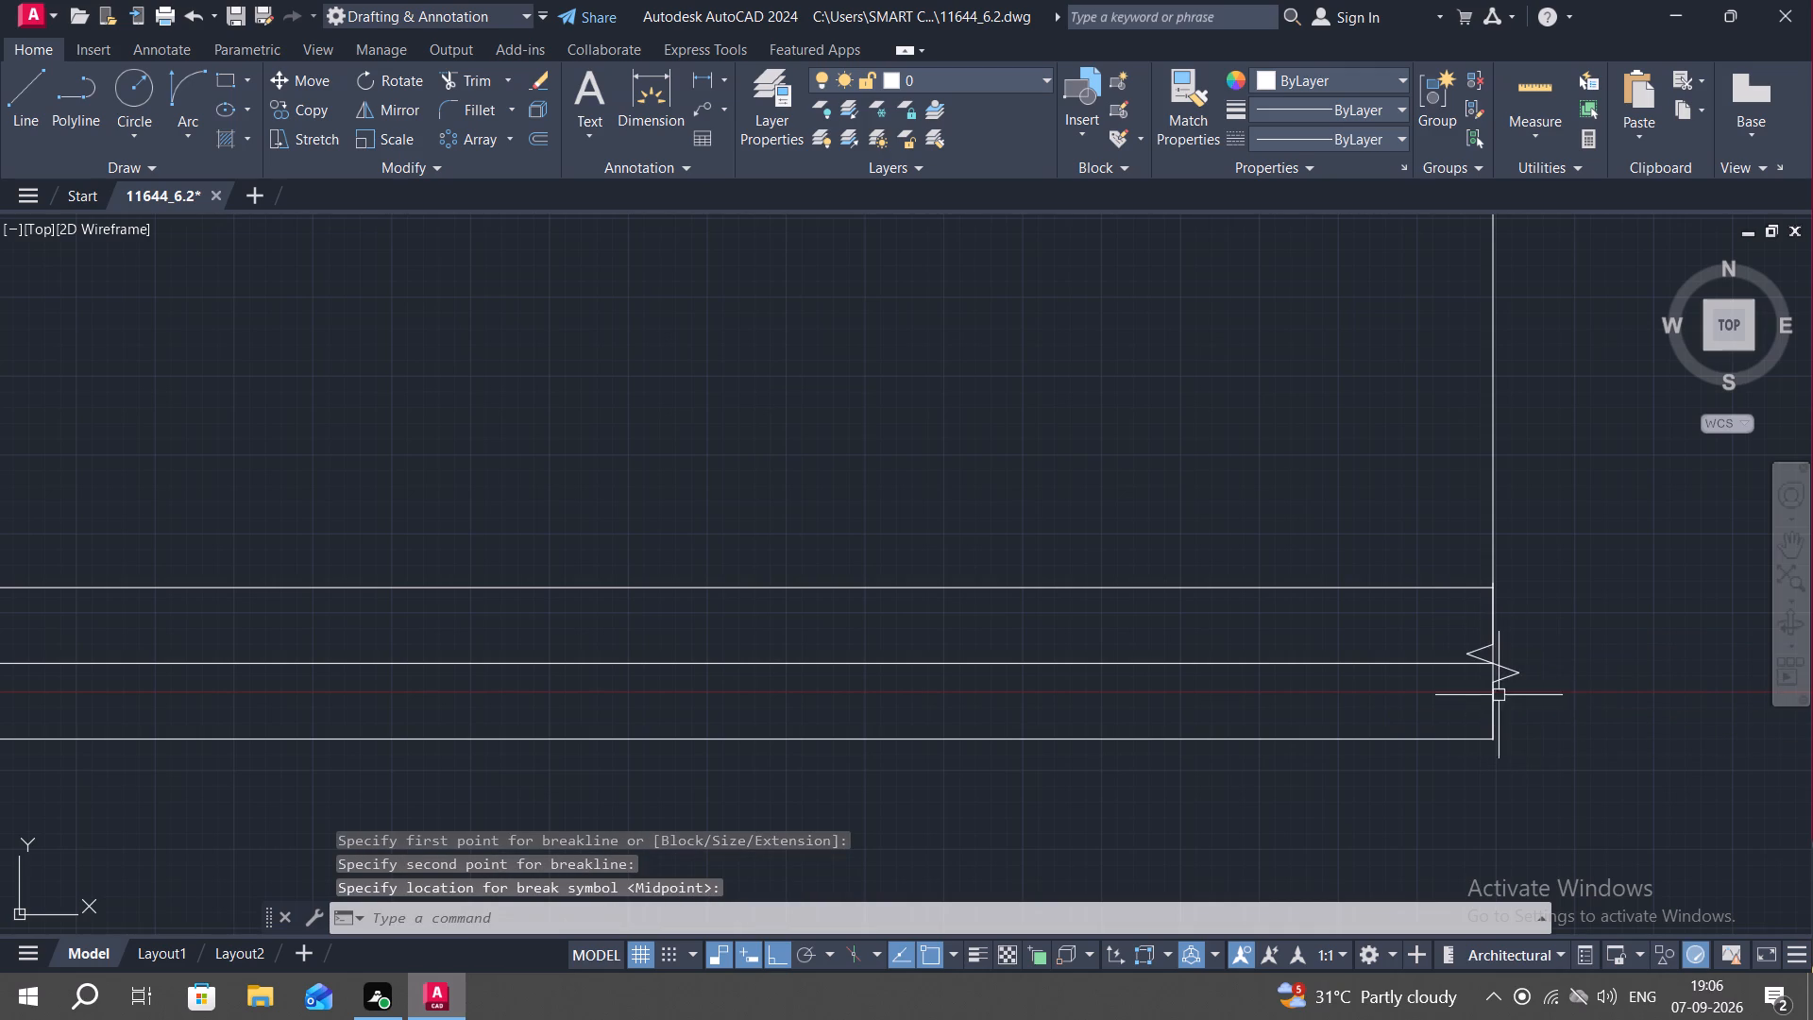
{"action": "key", "text": "Escape"}
Add a linear dimension for the strip's right section, from the second vertical to the end line, aligned with the other strip dimensions.
{"action": "scroll", "coordinate": [1384, 719], "scroll_direction": "down", "scroll_amount": 2}
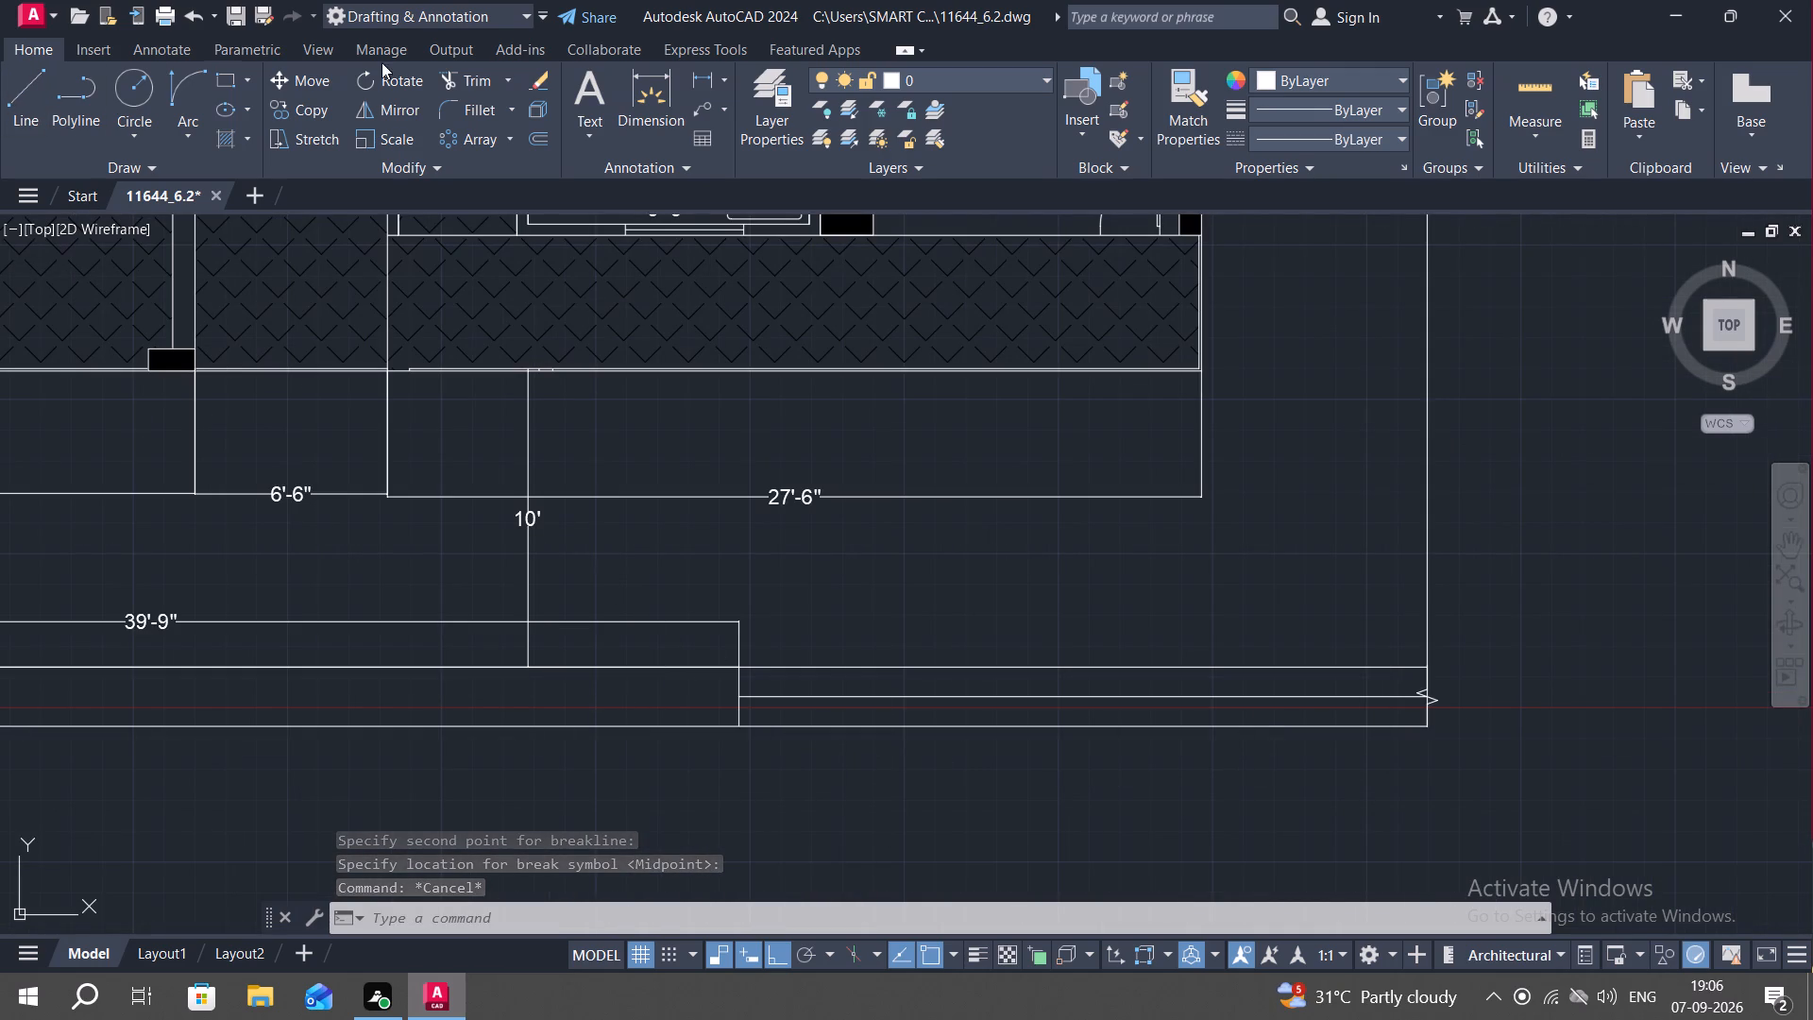
{"action": "left_click", "coordinate": [703, 70]}
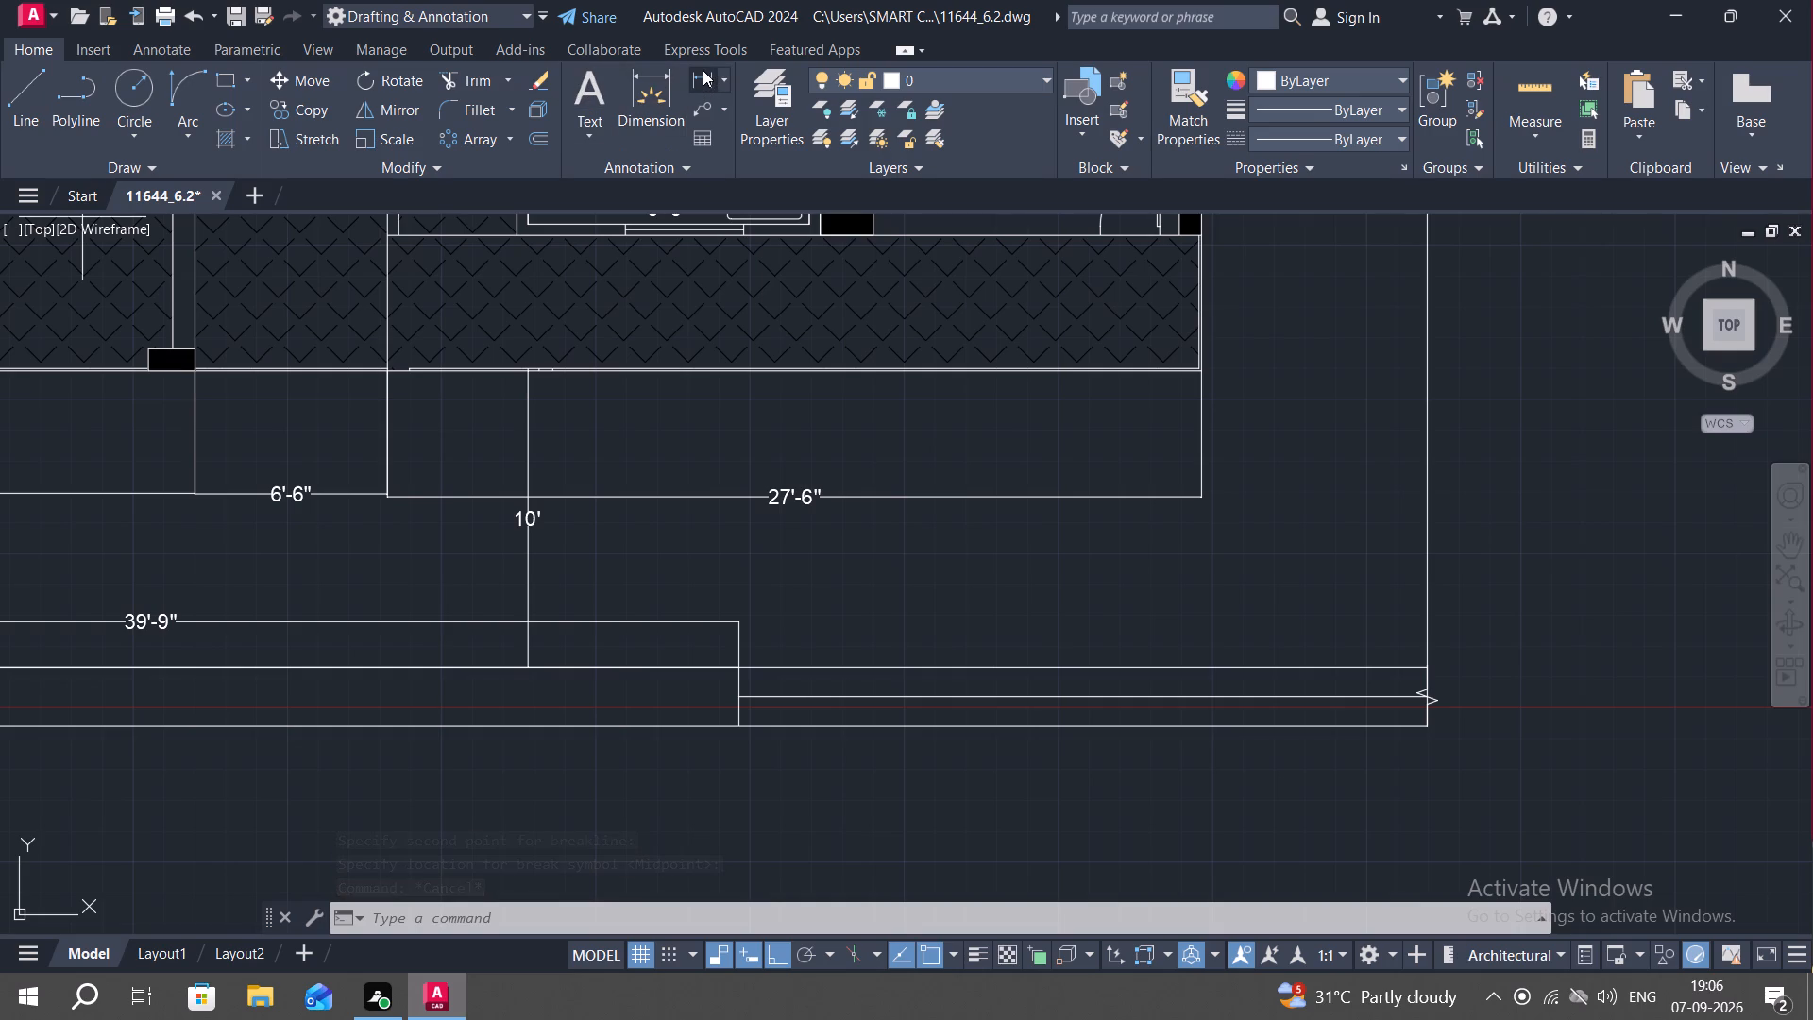
{"action": "left_click", "coordinate": [735, 699]}
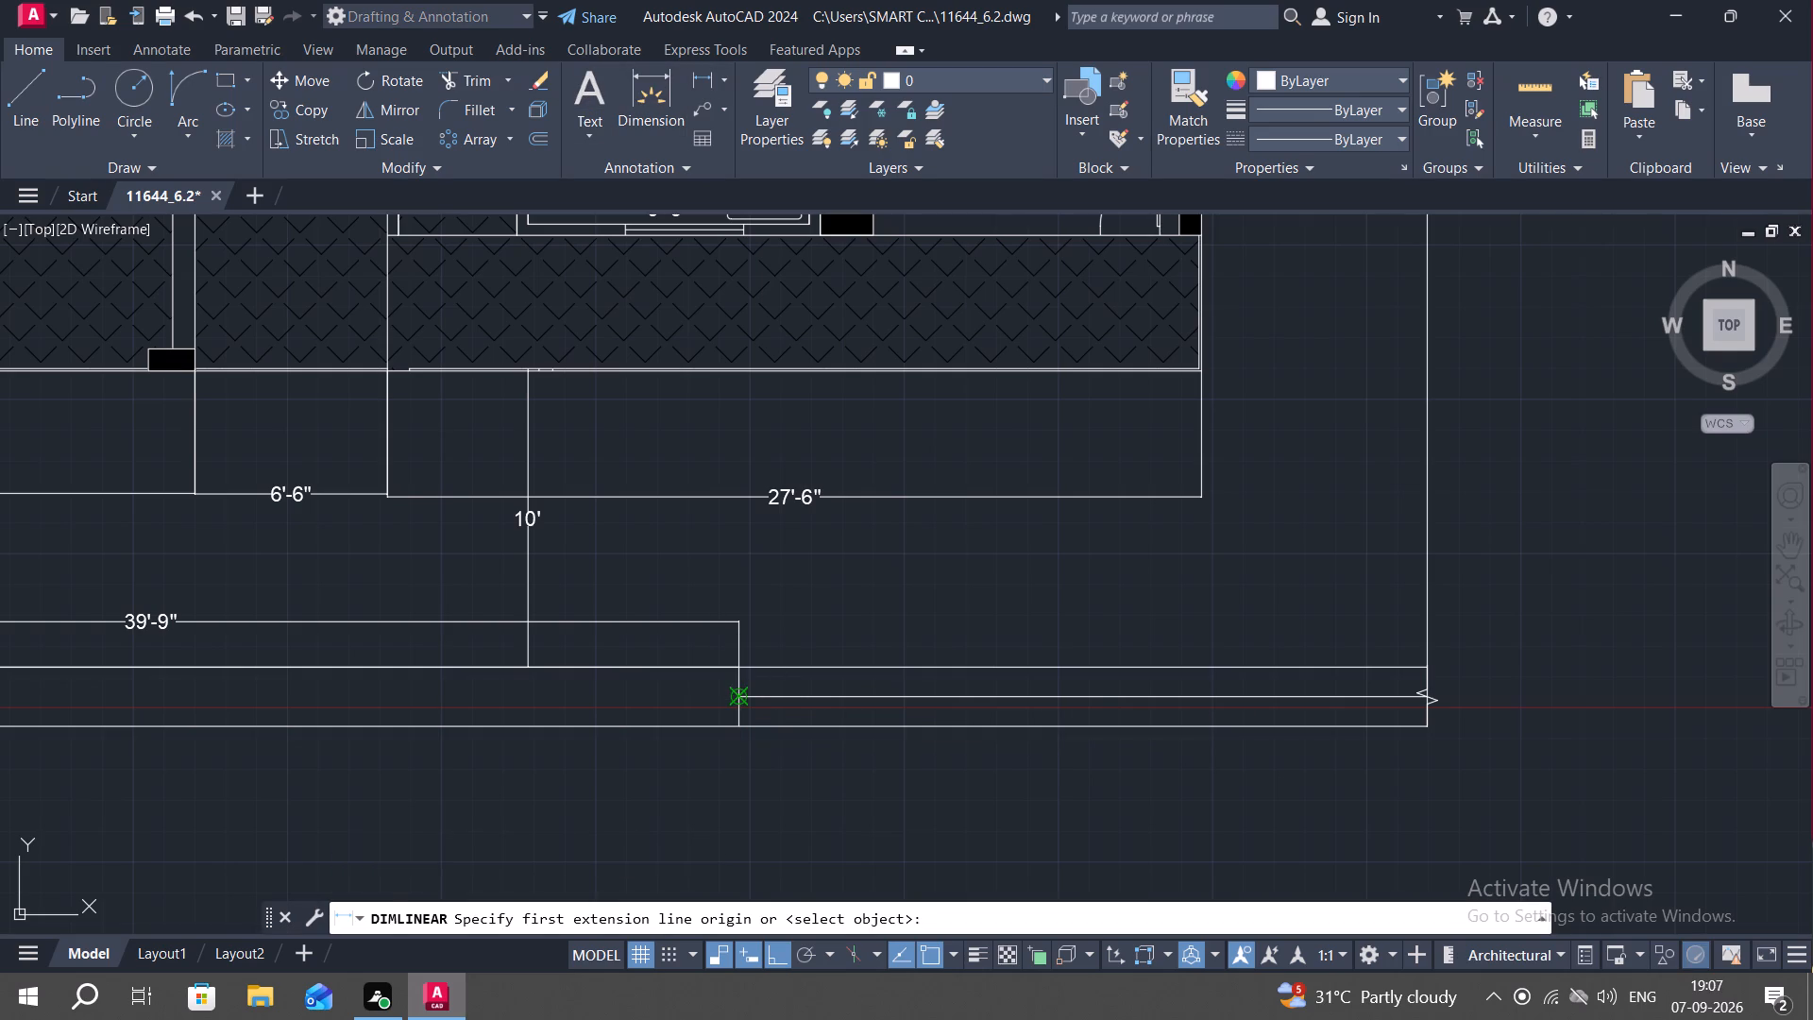
{"action": "scroll", "coordinate": [1427, 705], "scroll_direction": "up", "scroll_amount": 3}
{"action": "left_click", "coordinate": [1424, 675]}
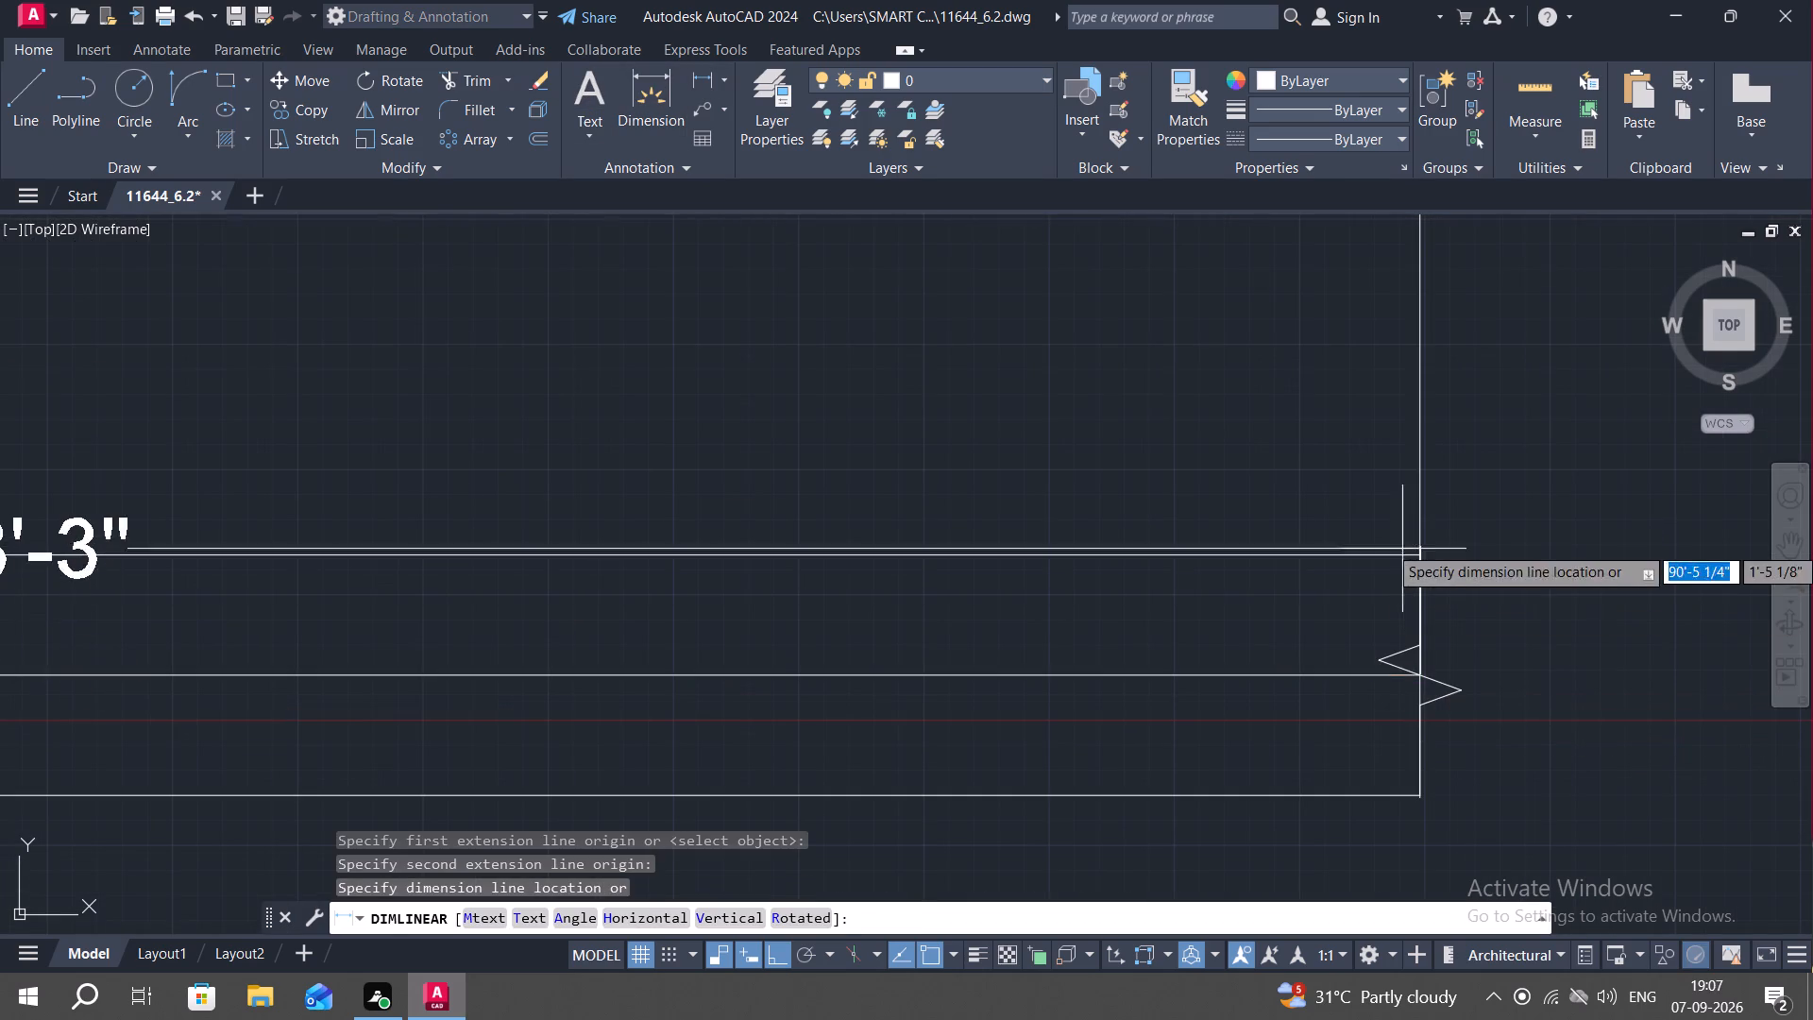
{"action": "middle_click_drag", "start_coordinate": [1399, 538], "coordinate": [1422, 692]}
{"action": "scroll", "coordinate": [1422, 629], "scroll_direction": "down", "scroll_amount": 1}
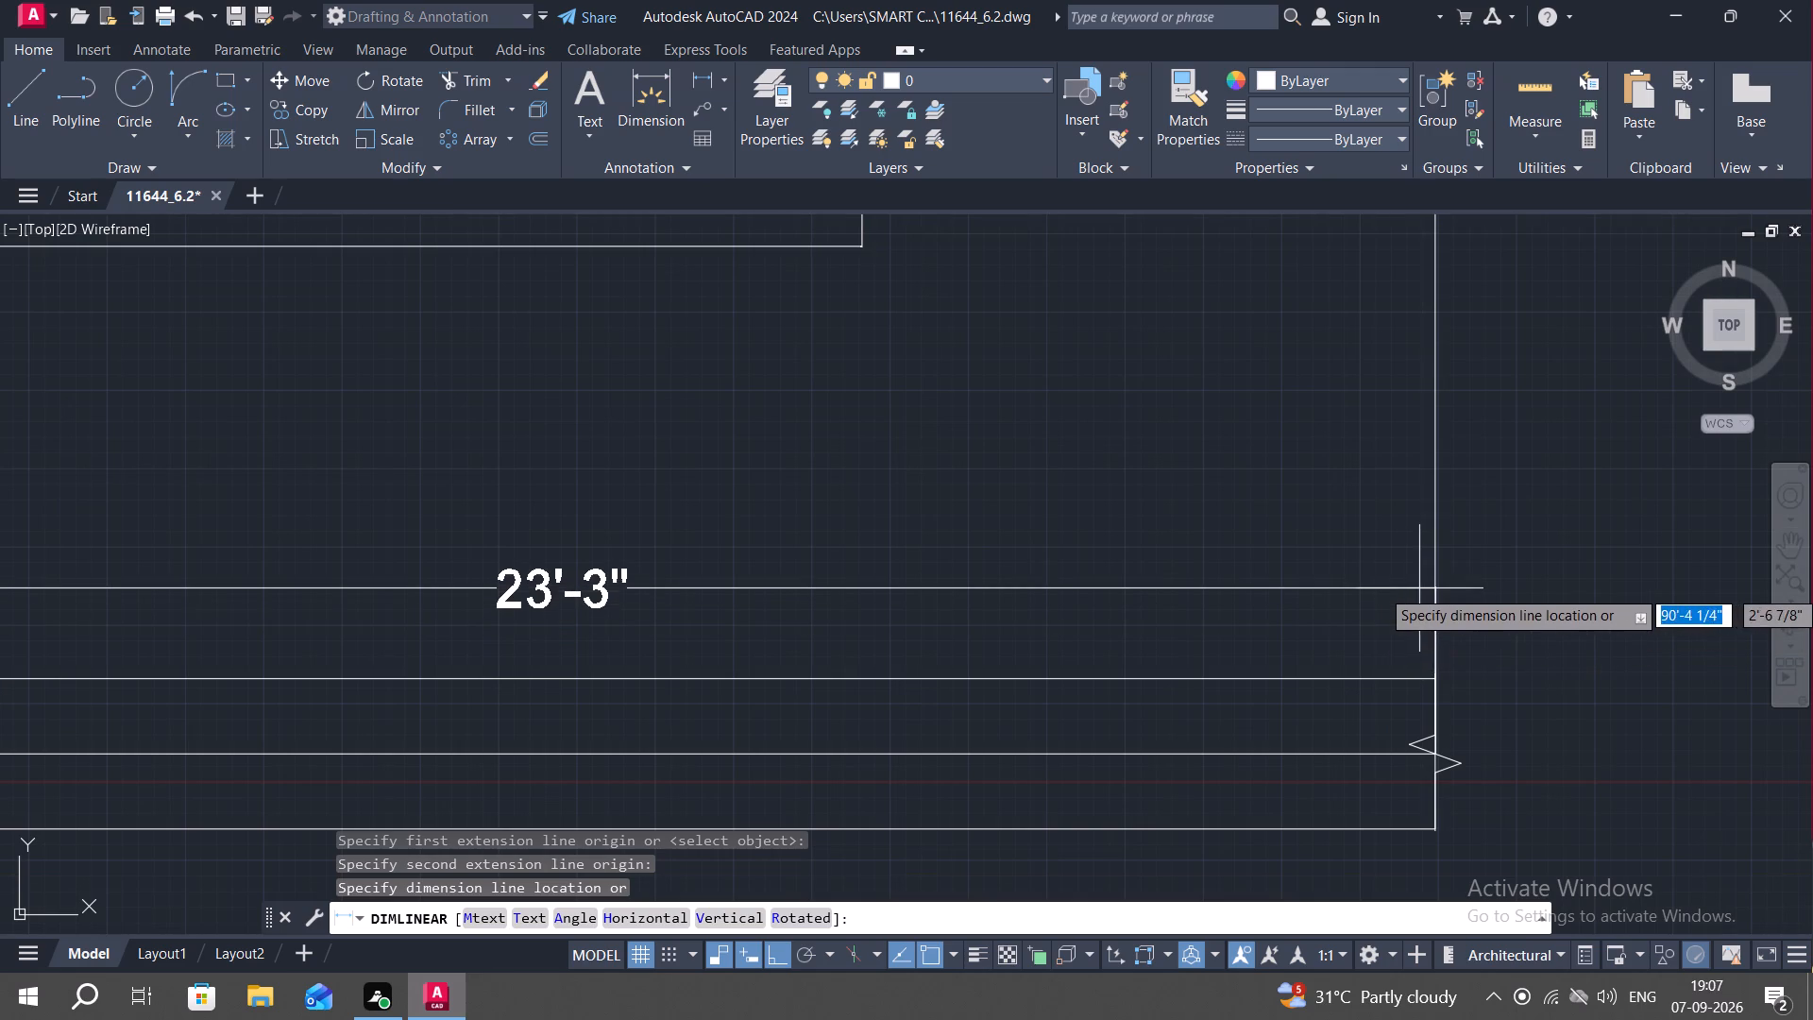
{"action": "middle_click_drag", "start_coordinate": [1428, 589], "coordinate": [1444, 589]}
{"action": "scroll", "coordinate": [1446, 589], "scroll_direction": "down", "scroll_amount": 2}
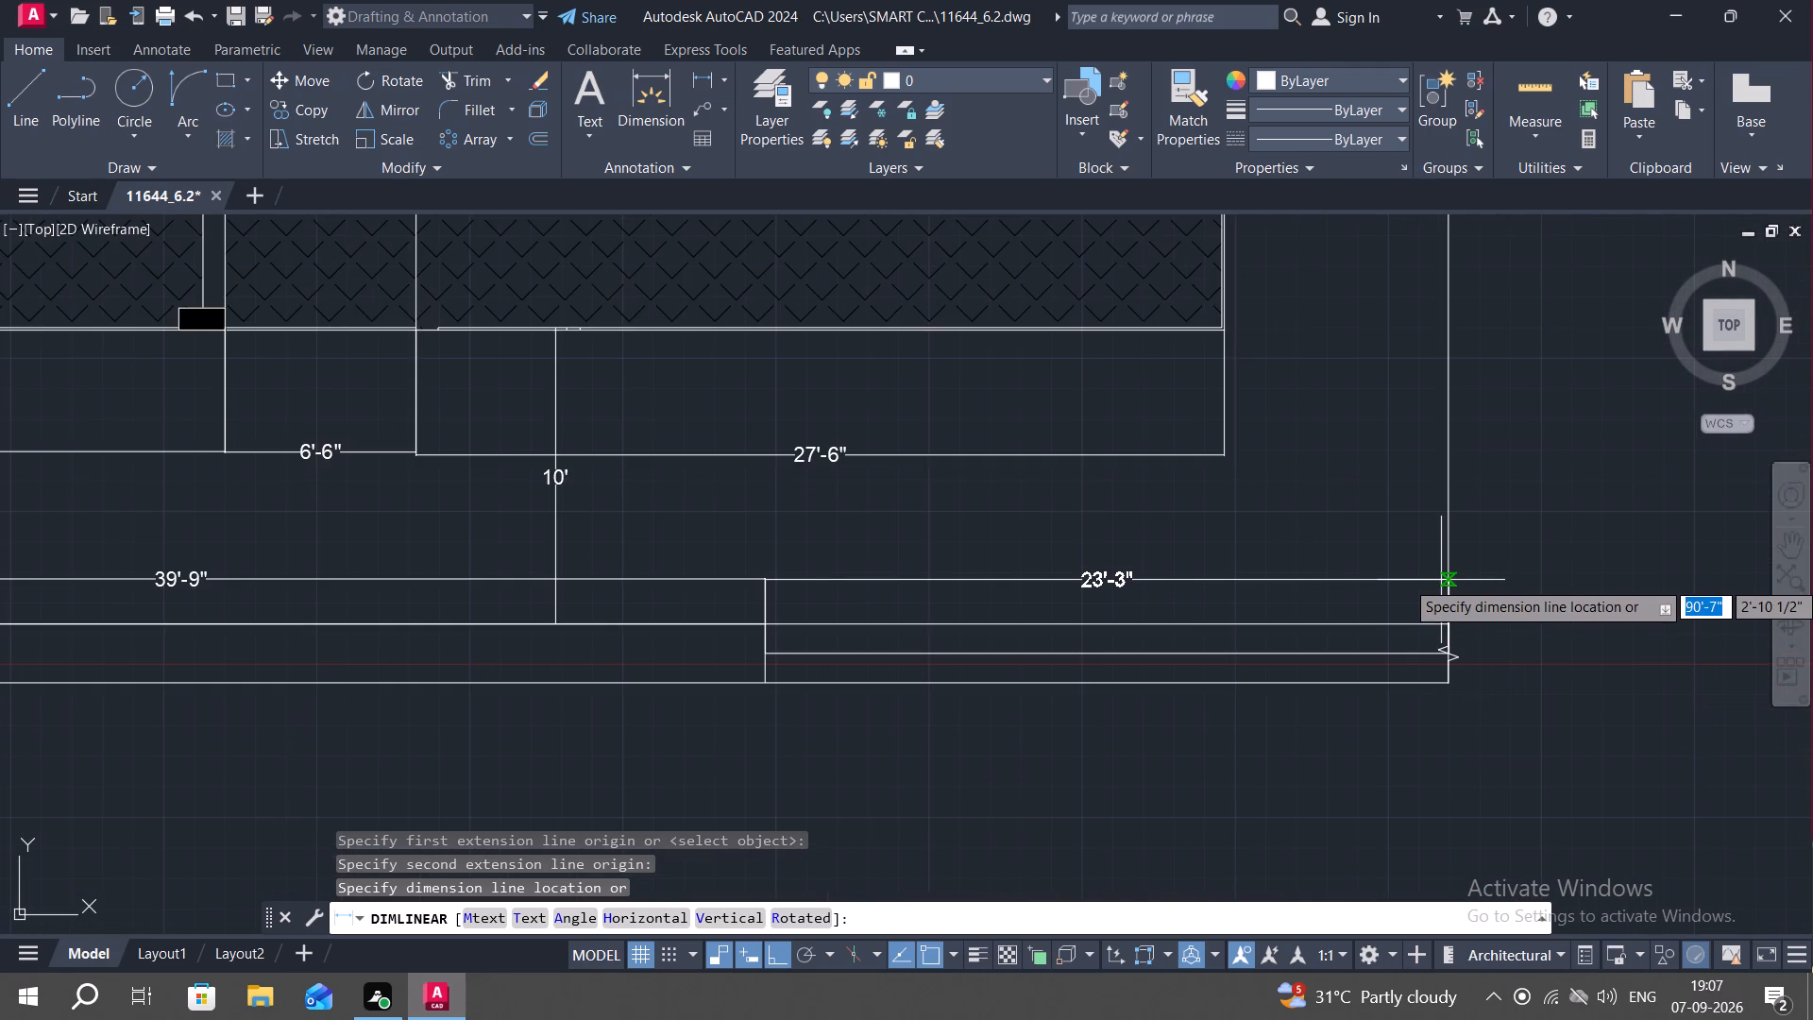
{"action": "left_click", "coordinate": [1441, 580]}
Add a linear dimension for the plot's overall width above the top boundary, from its left corner to its right corner.
{"action": "scroll", "coordinate": [1224, 626], "scroll_direction": "down", "scroll_amount": 2}
{"action": "scroll", "coordinate": [1084, 739], "scroll_direction": "down", "scroll_amount": 1}
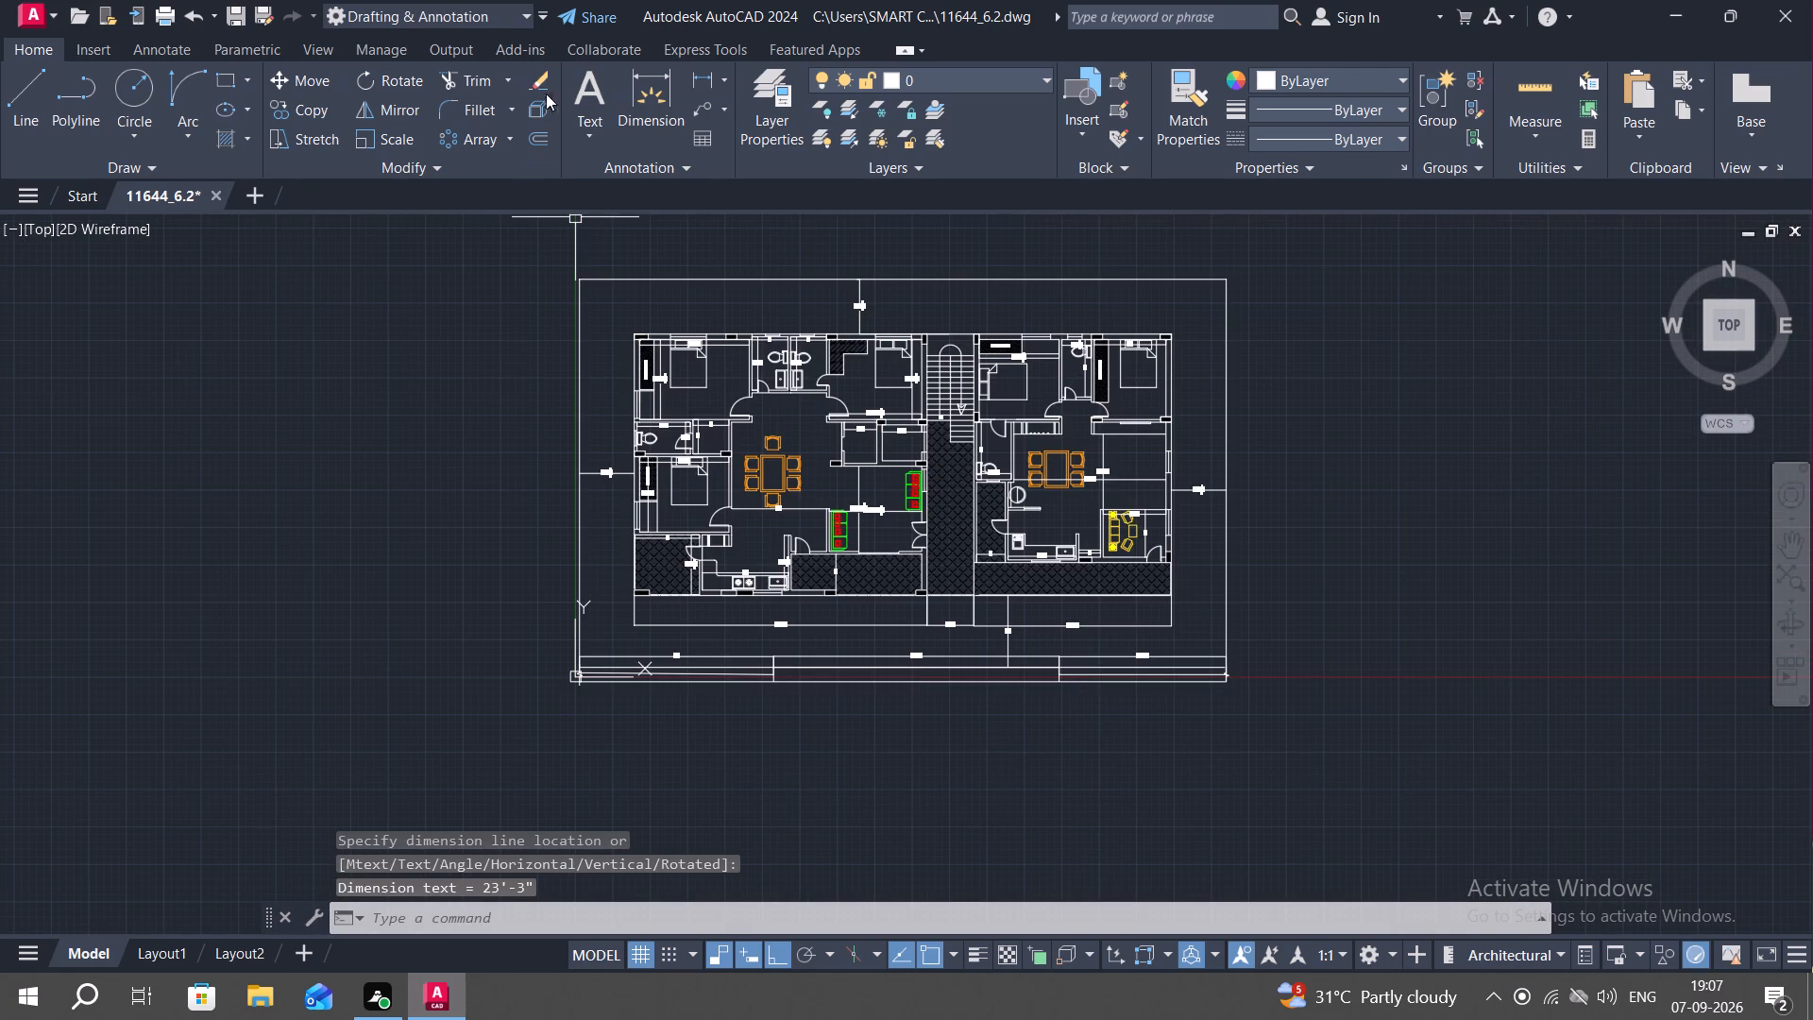
{"action": "left_click", "coordinate": [697, 69]}
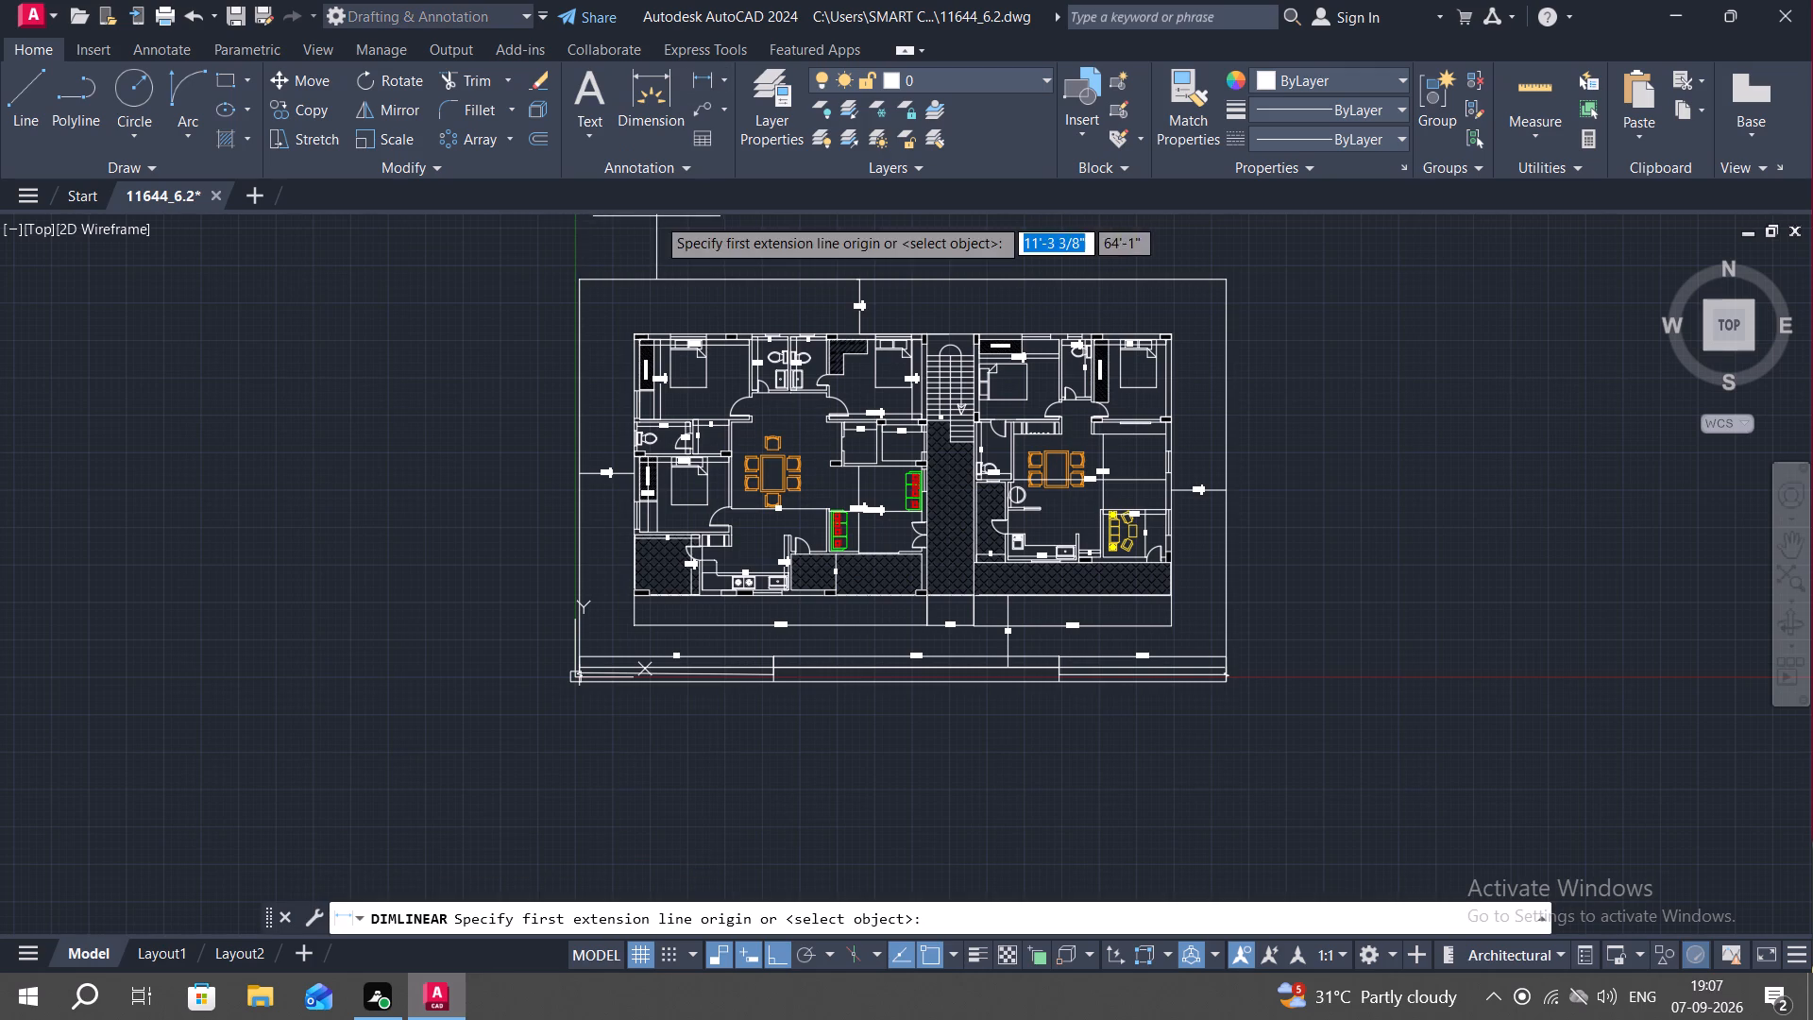
{"action": "middle_click_drag", "start_coordinate": [656, 216], "coordinate": [621, 308]}
{"action": "left_click", "coordinate": [543, 372]}
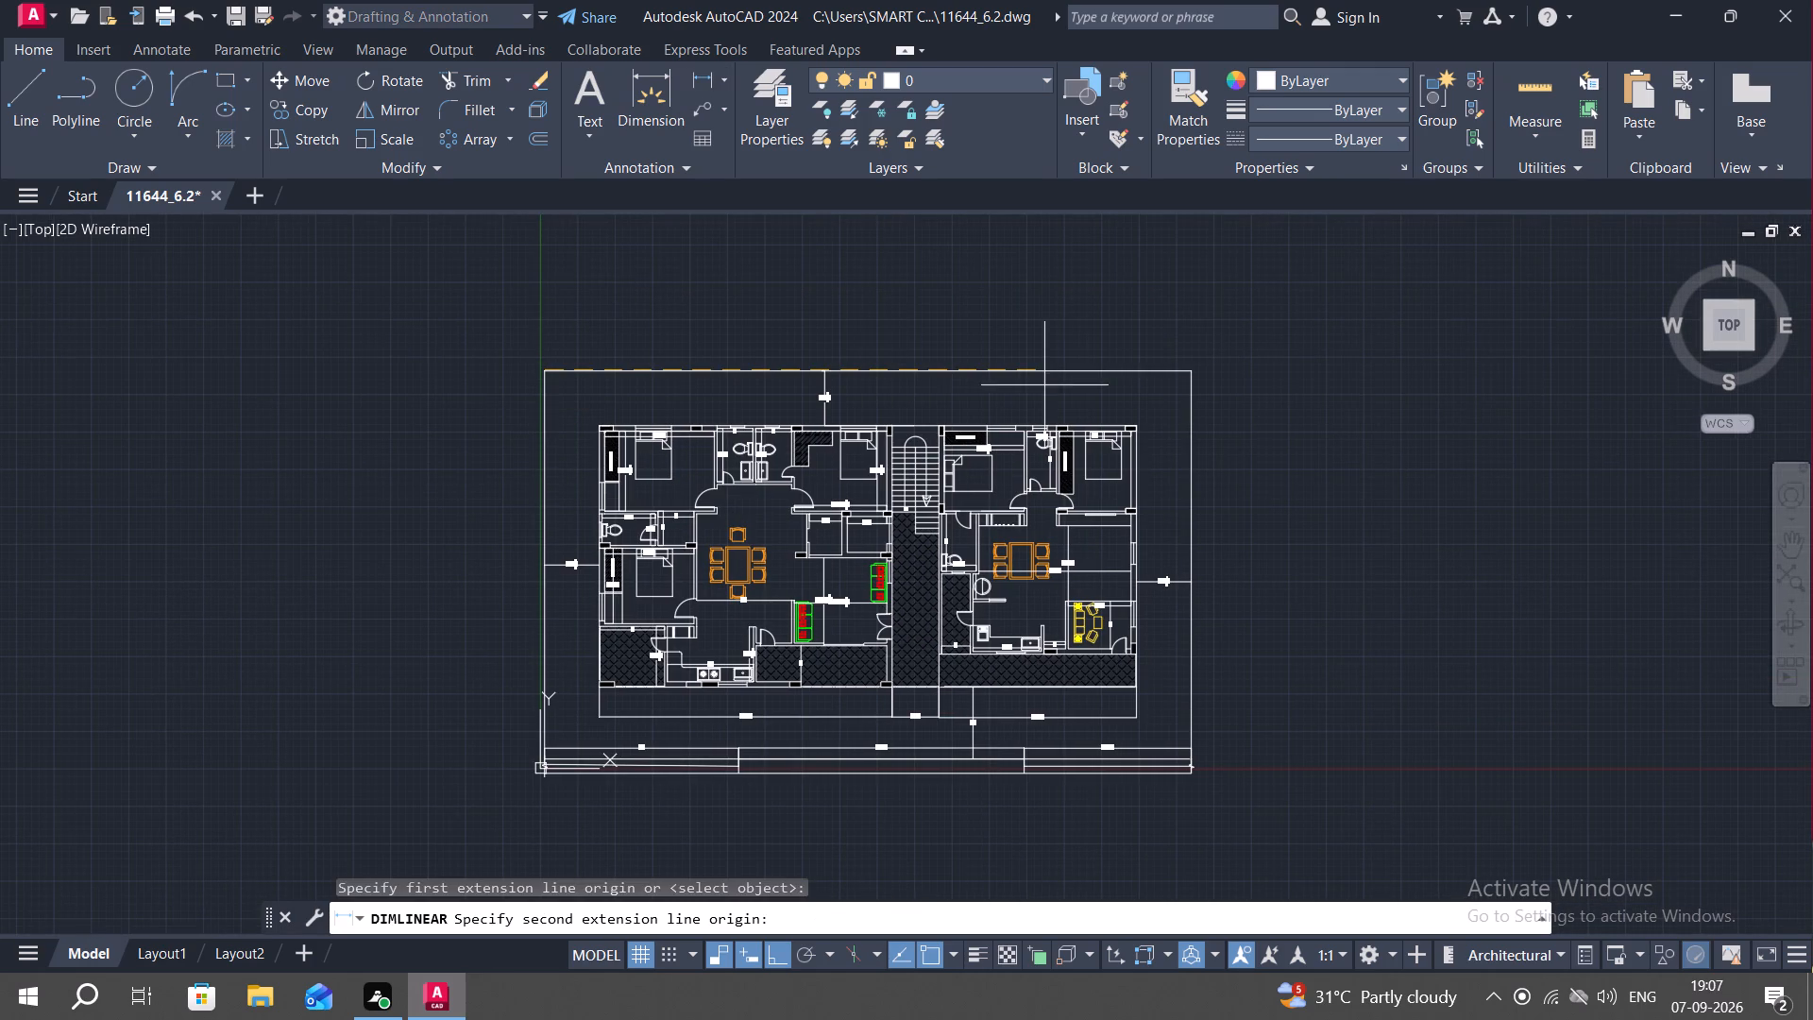
{"action": "left_click", "coordinate": [1188, 370]}
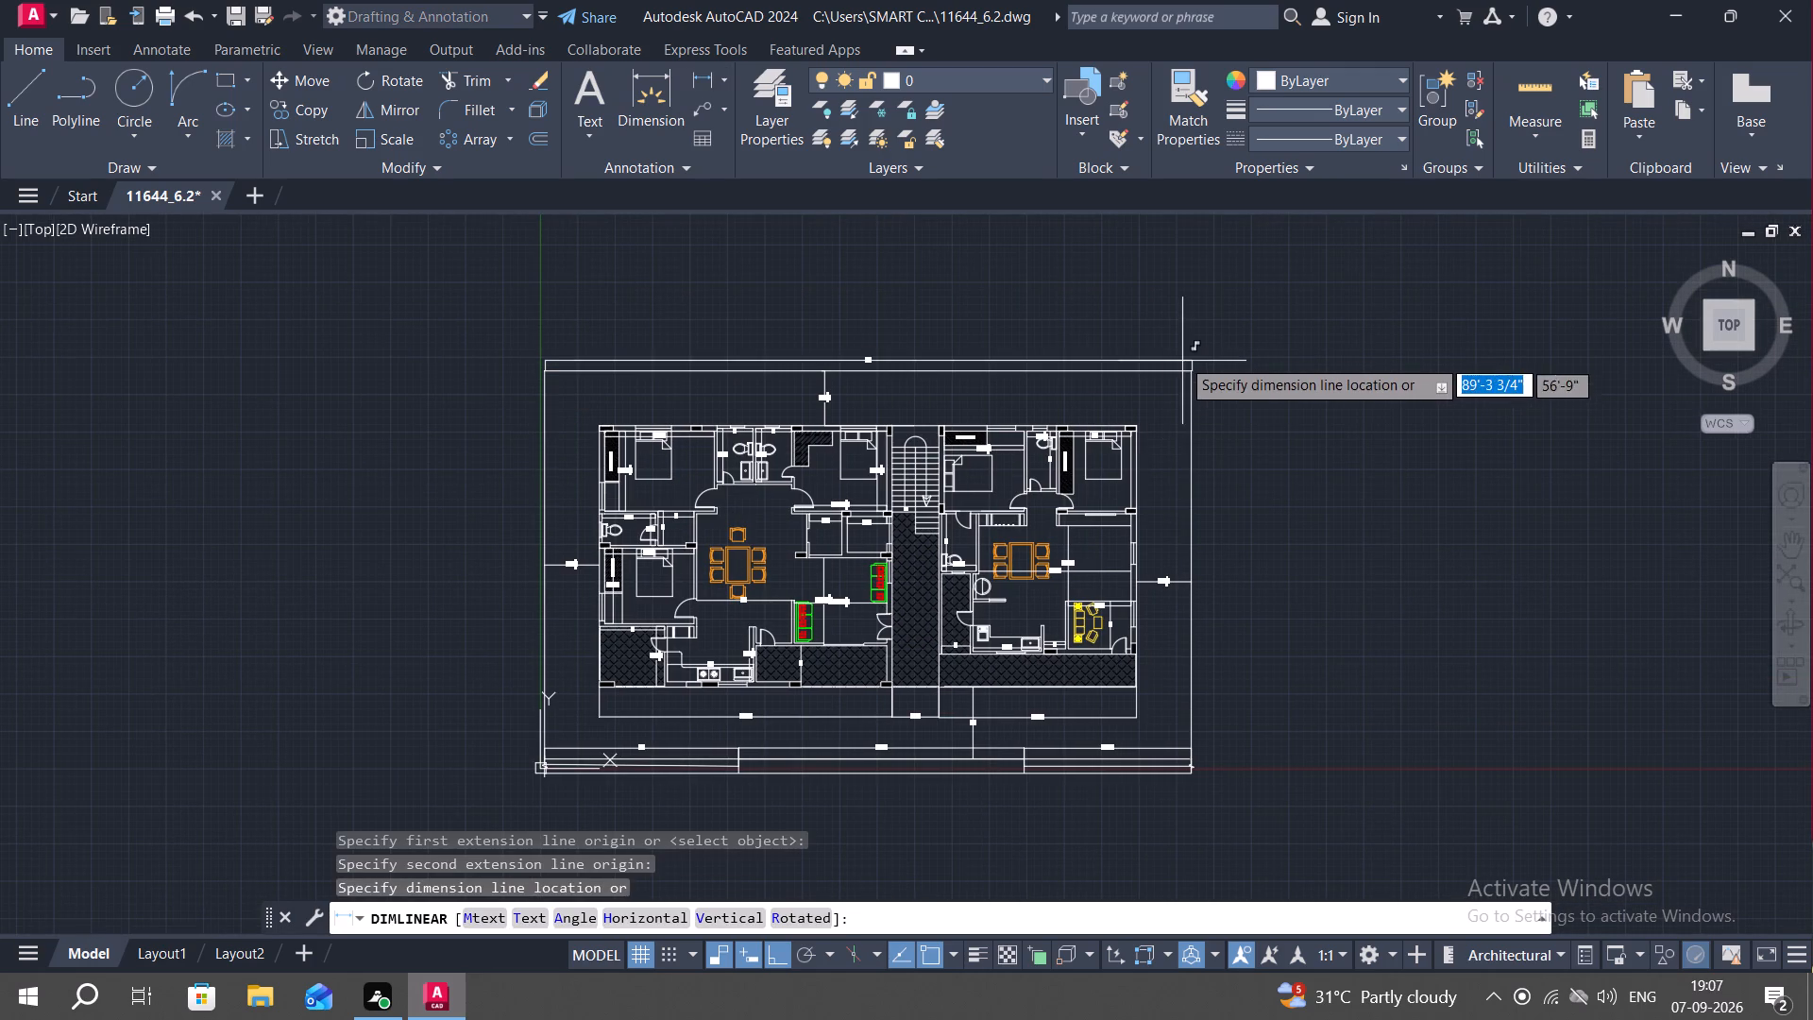
{"action": "left_click", "coordinate": [1179, 332]}
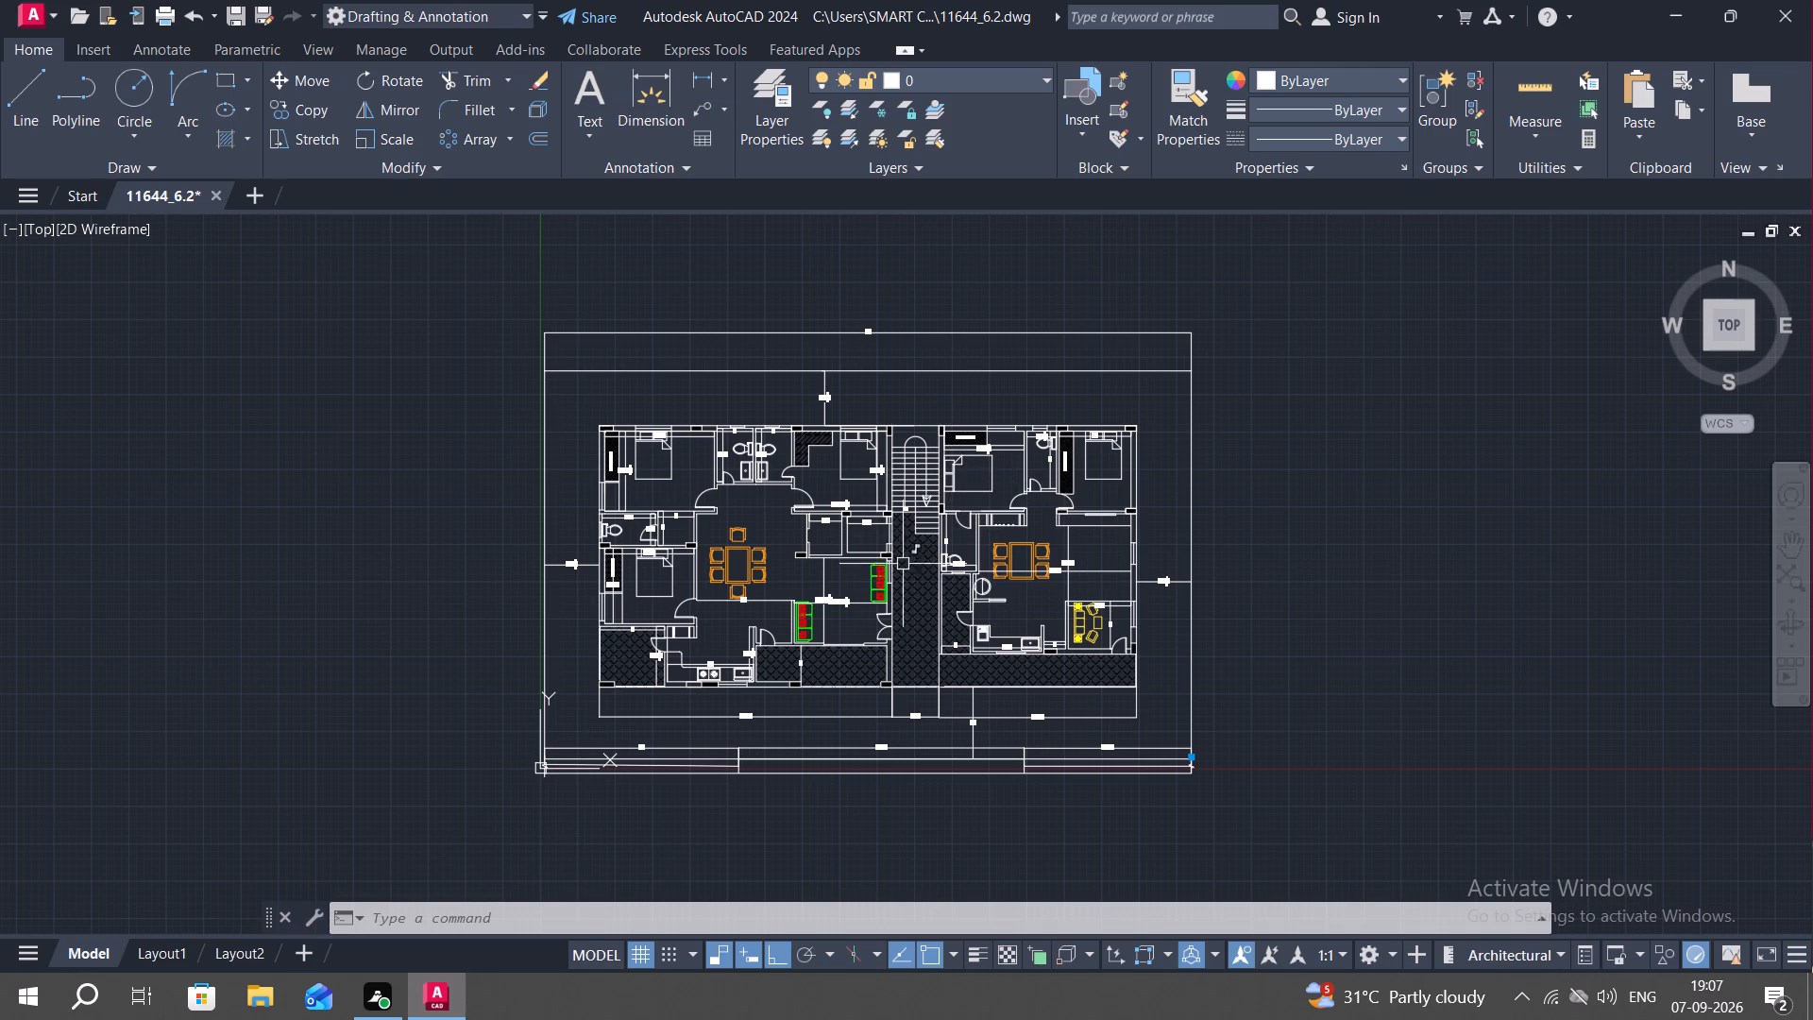
{"action": "key", "text": "Escape"}
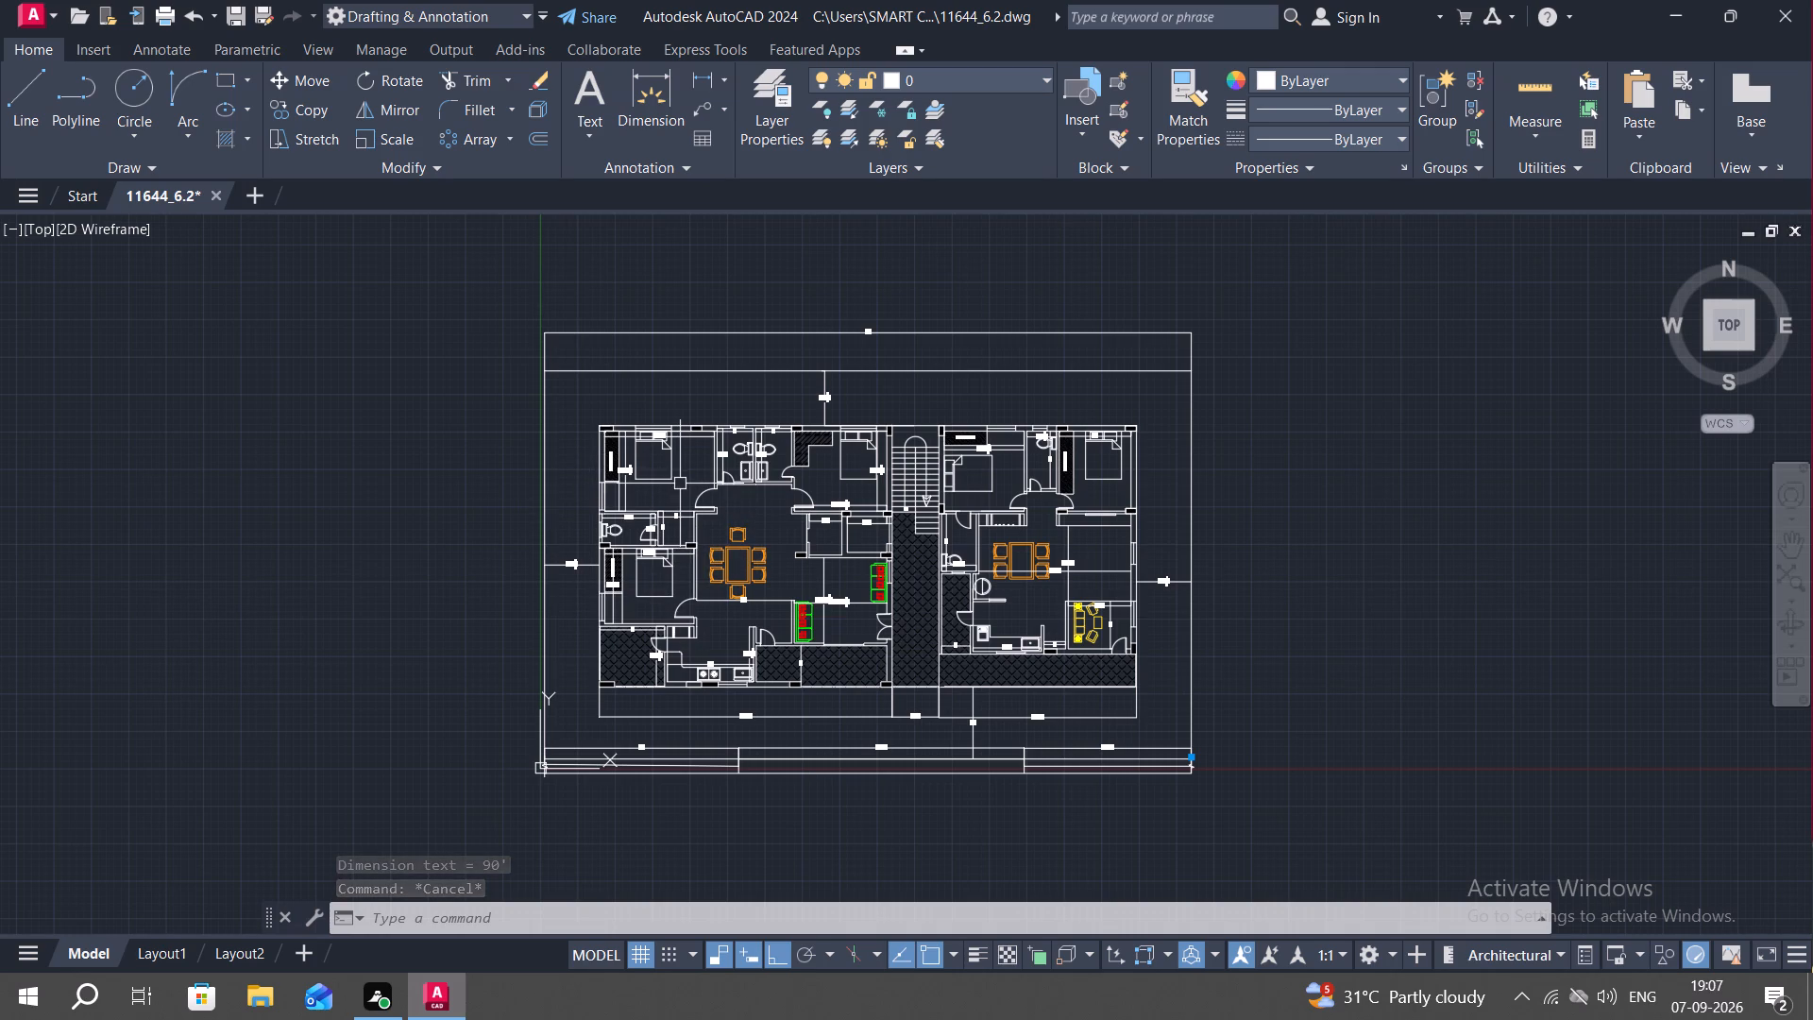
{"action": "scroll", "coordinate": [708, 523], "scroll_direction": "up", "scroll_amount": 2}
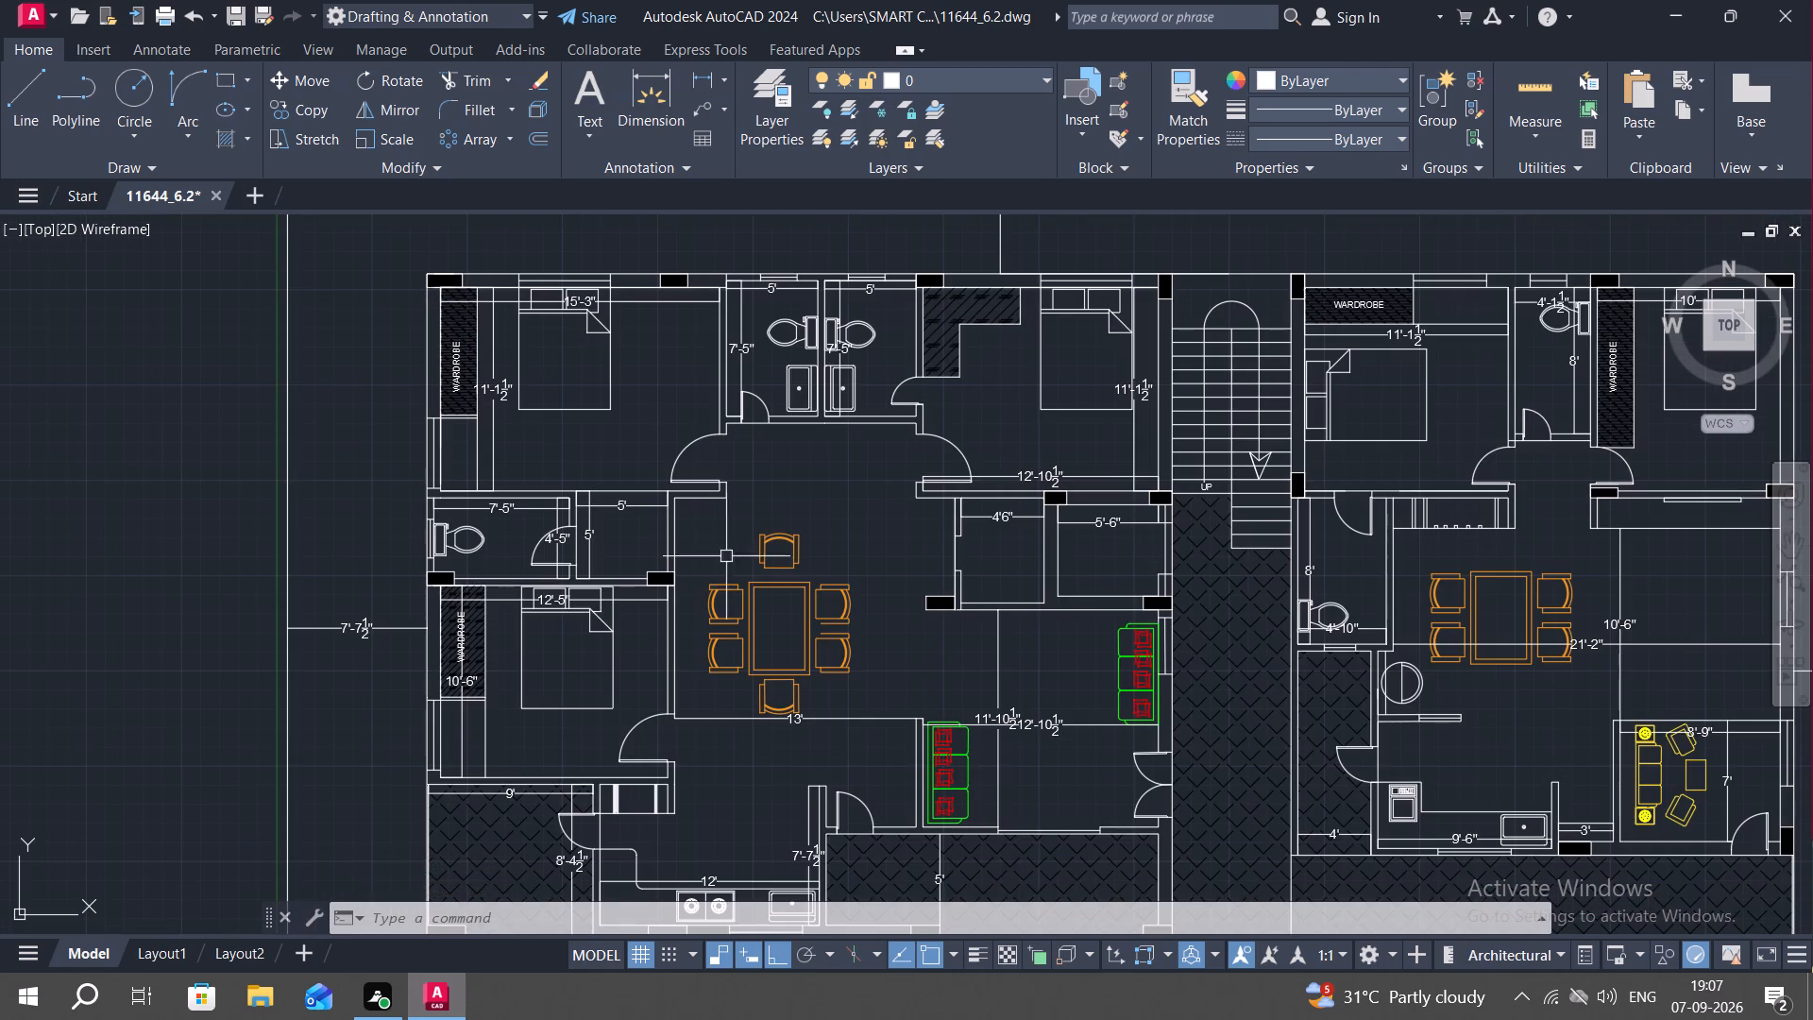
Copy the round basin from the right unit to the left unit's dining area, beside the wall corner above the dining table.
{"action": "middle_click_drag", "start_coordinate": [1381, 666], "coordinate": [1229, 580]}
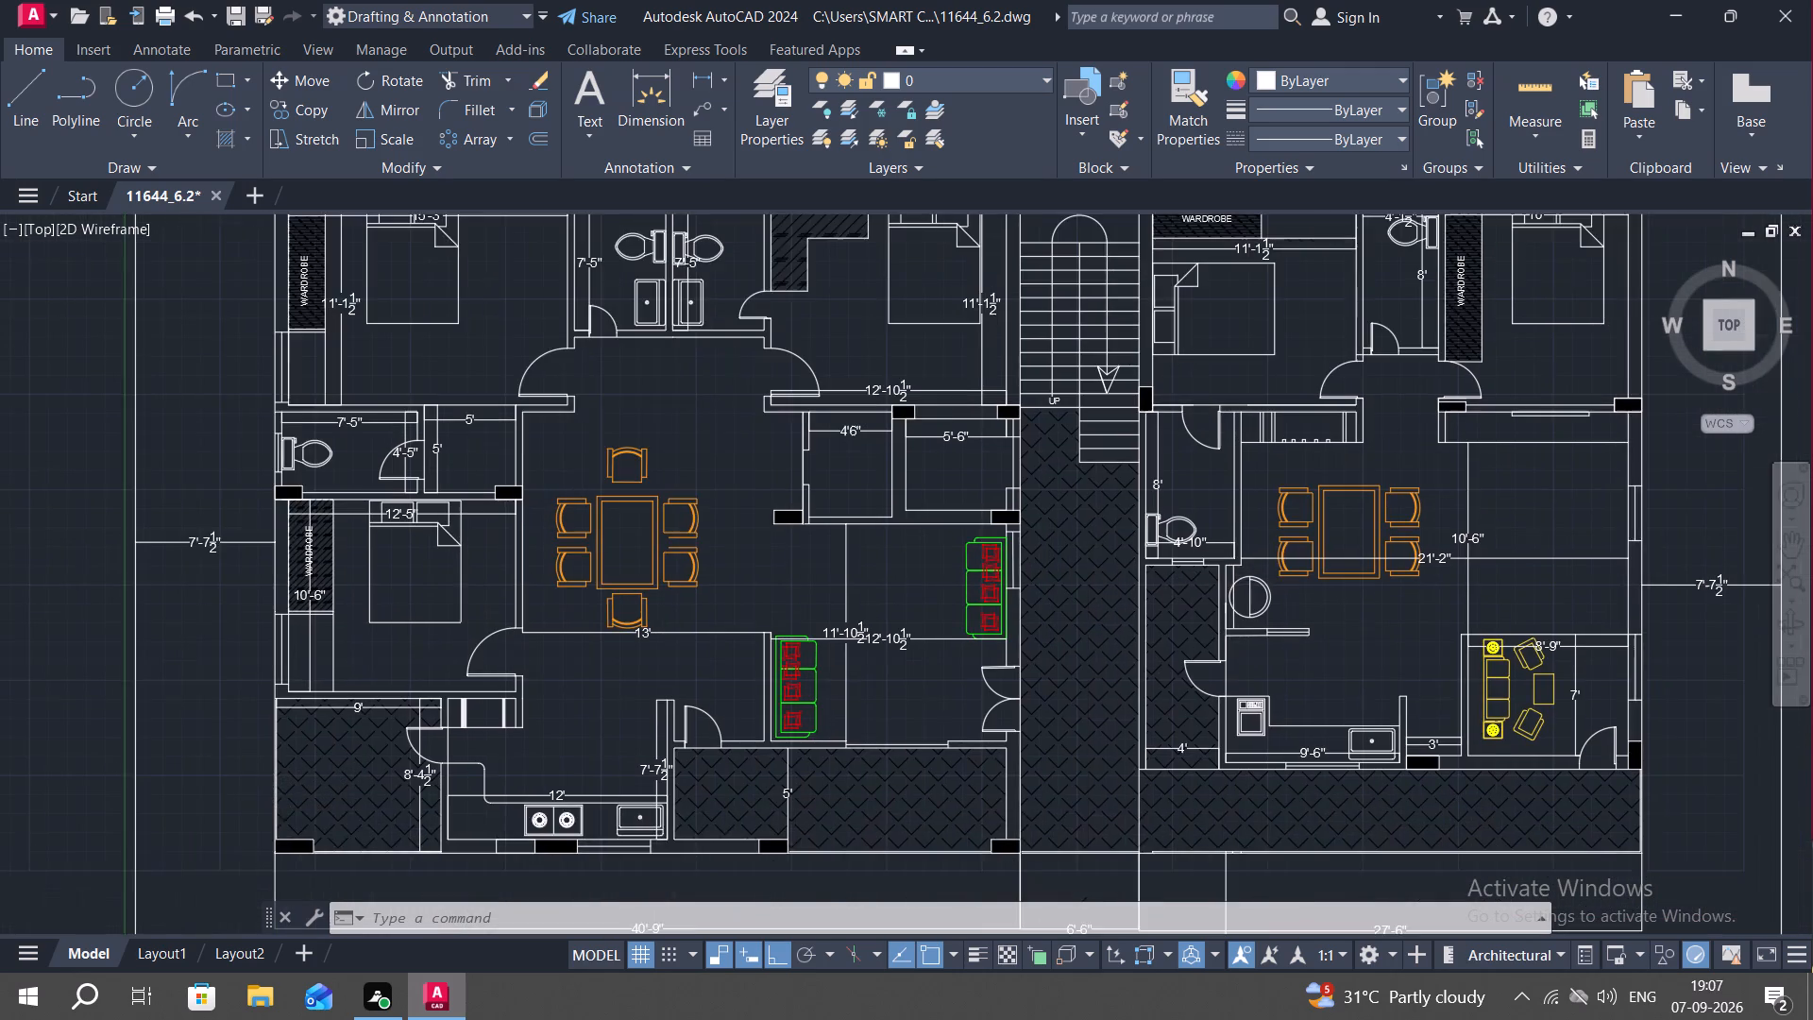
{"action": "scroll", "coordinate": [1250, 596], "scroll_direction": "up", "scroll_amount": 3}
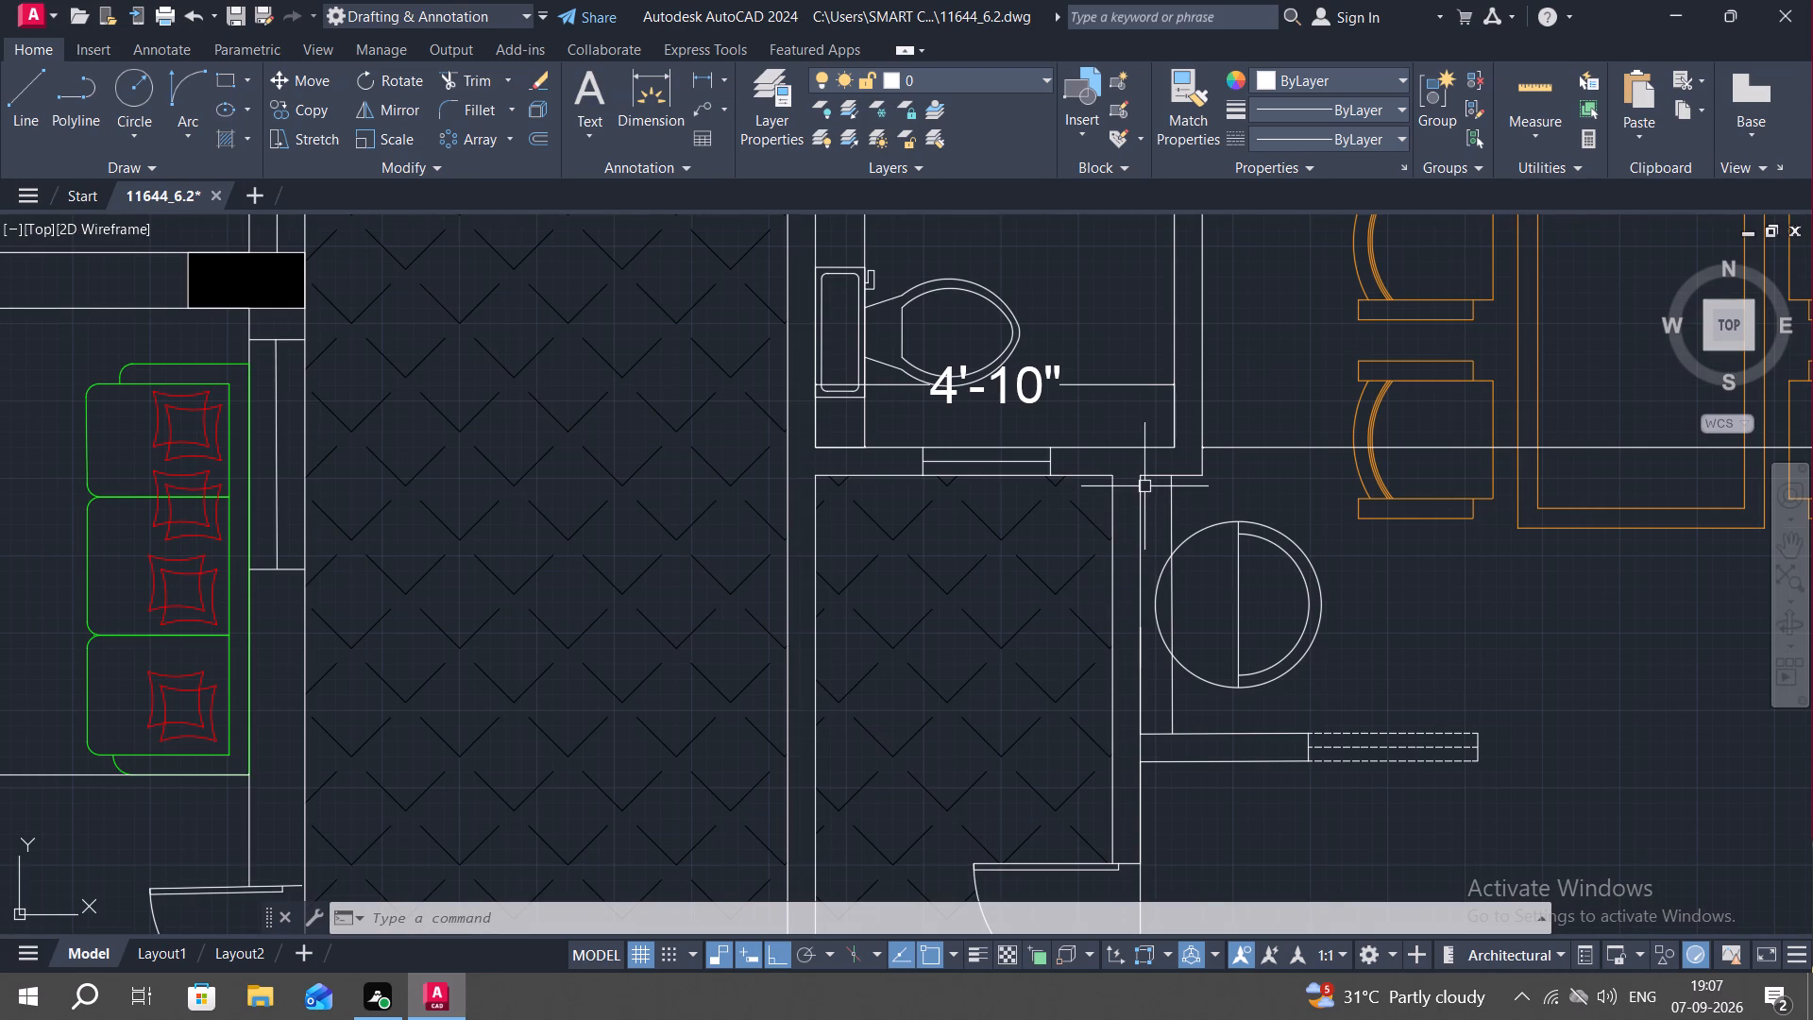
{"action": "middle_click_drag", "start_coordinate": [618, 502], "coordinate": [684, 502]}
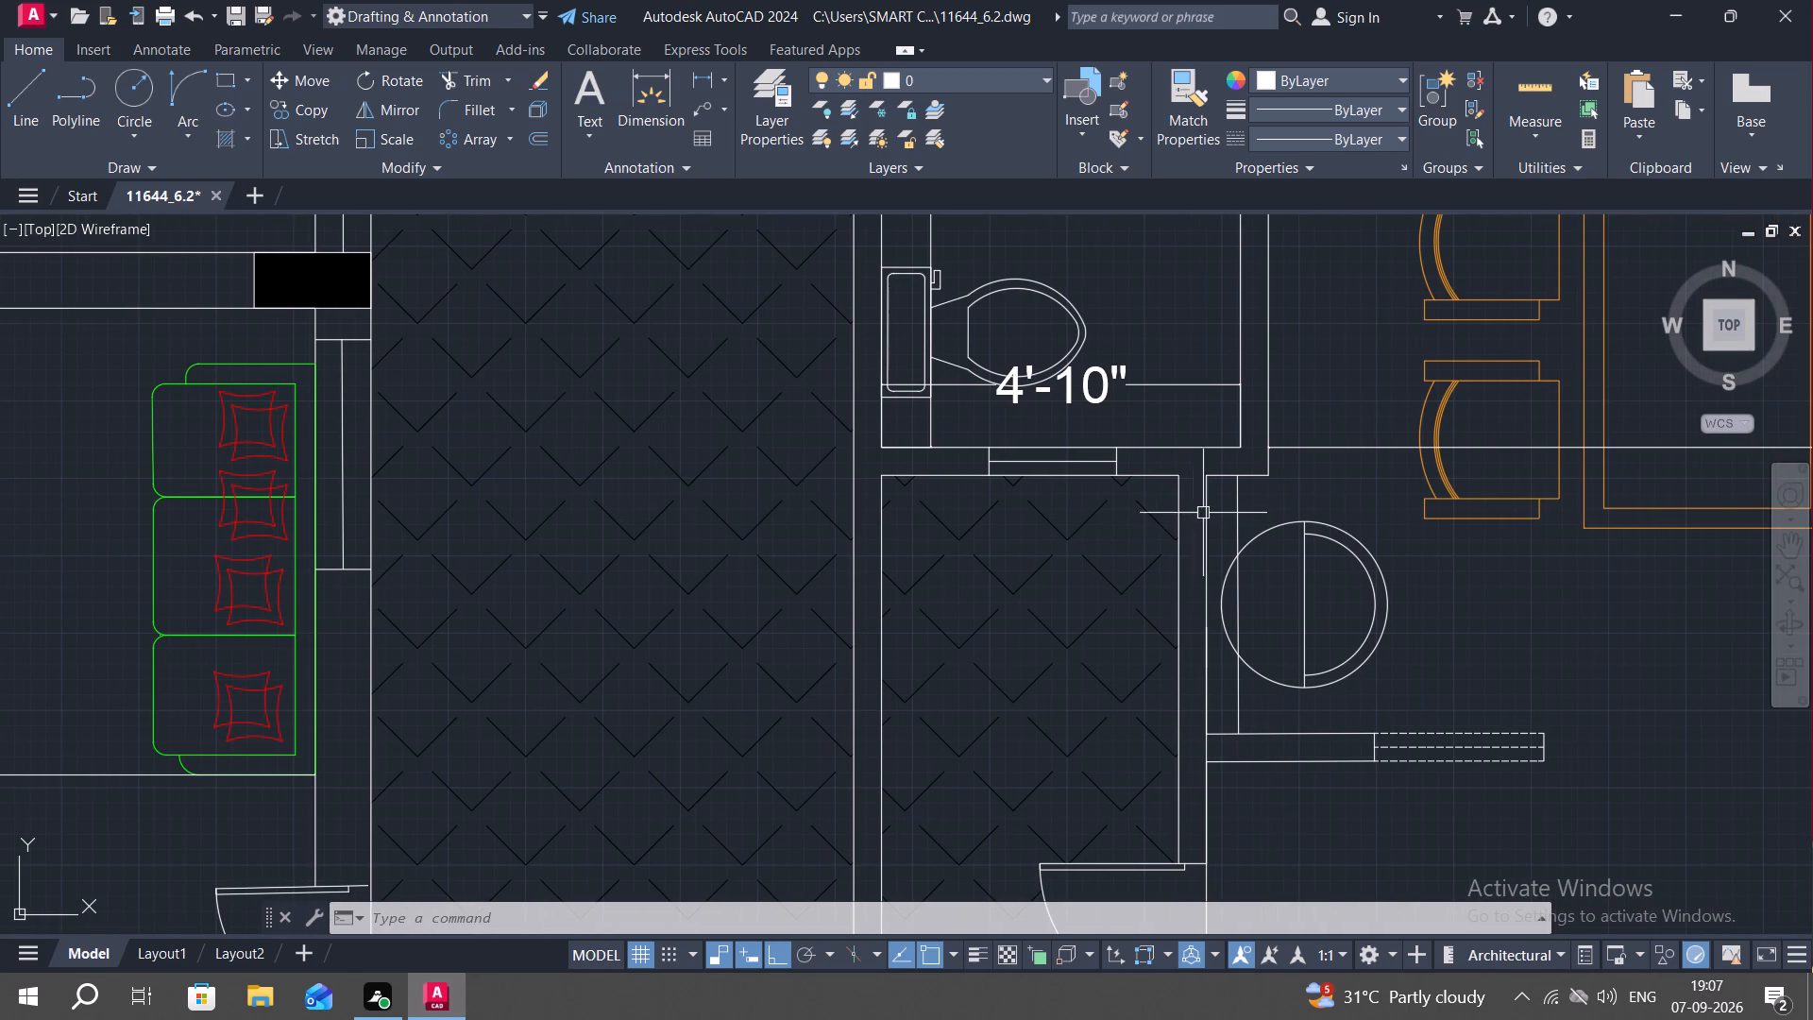
{"action": "left_click", "coordinate": [1220, 505]}
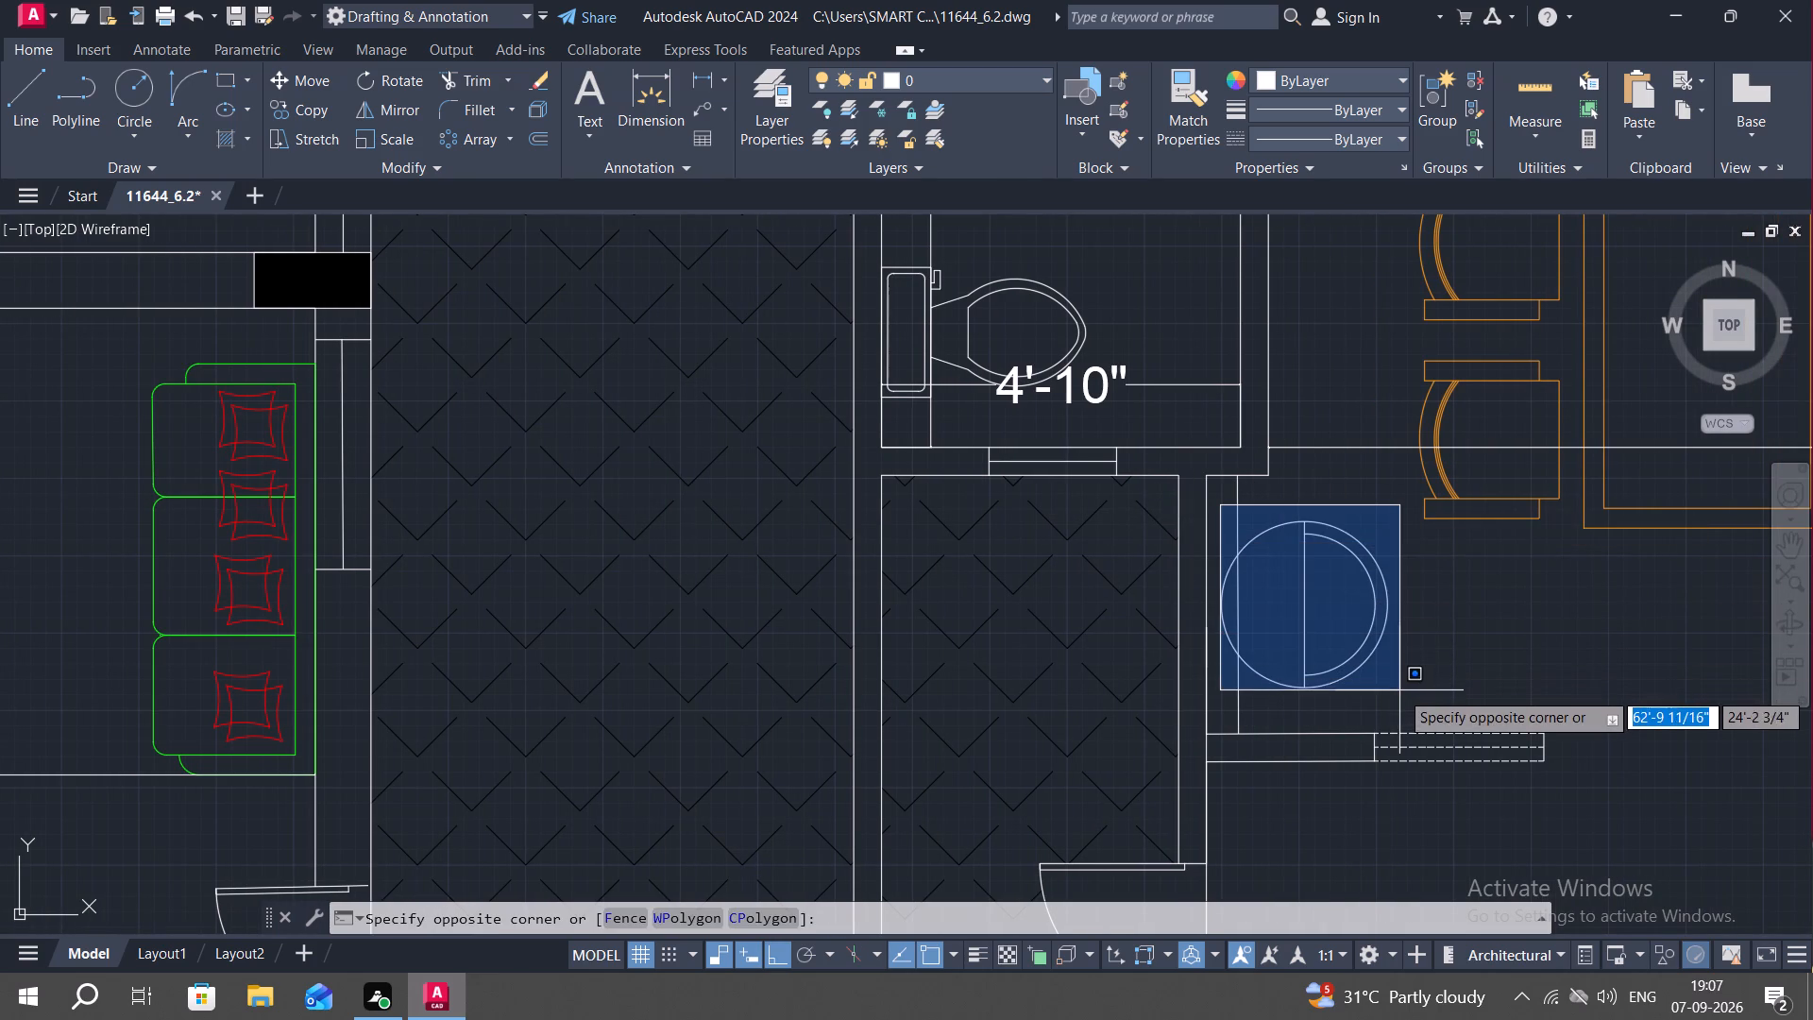
{"action": "left_click", "coordinate": [1399, 690]}
{"action": "type", "text": "CO"}
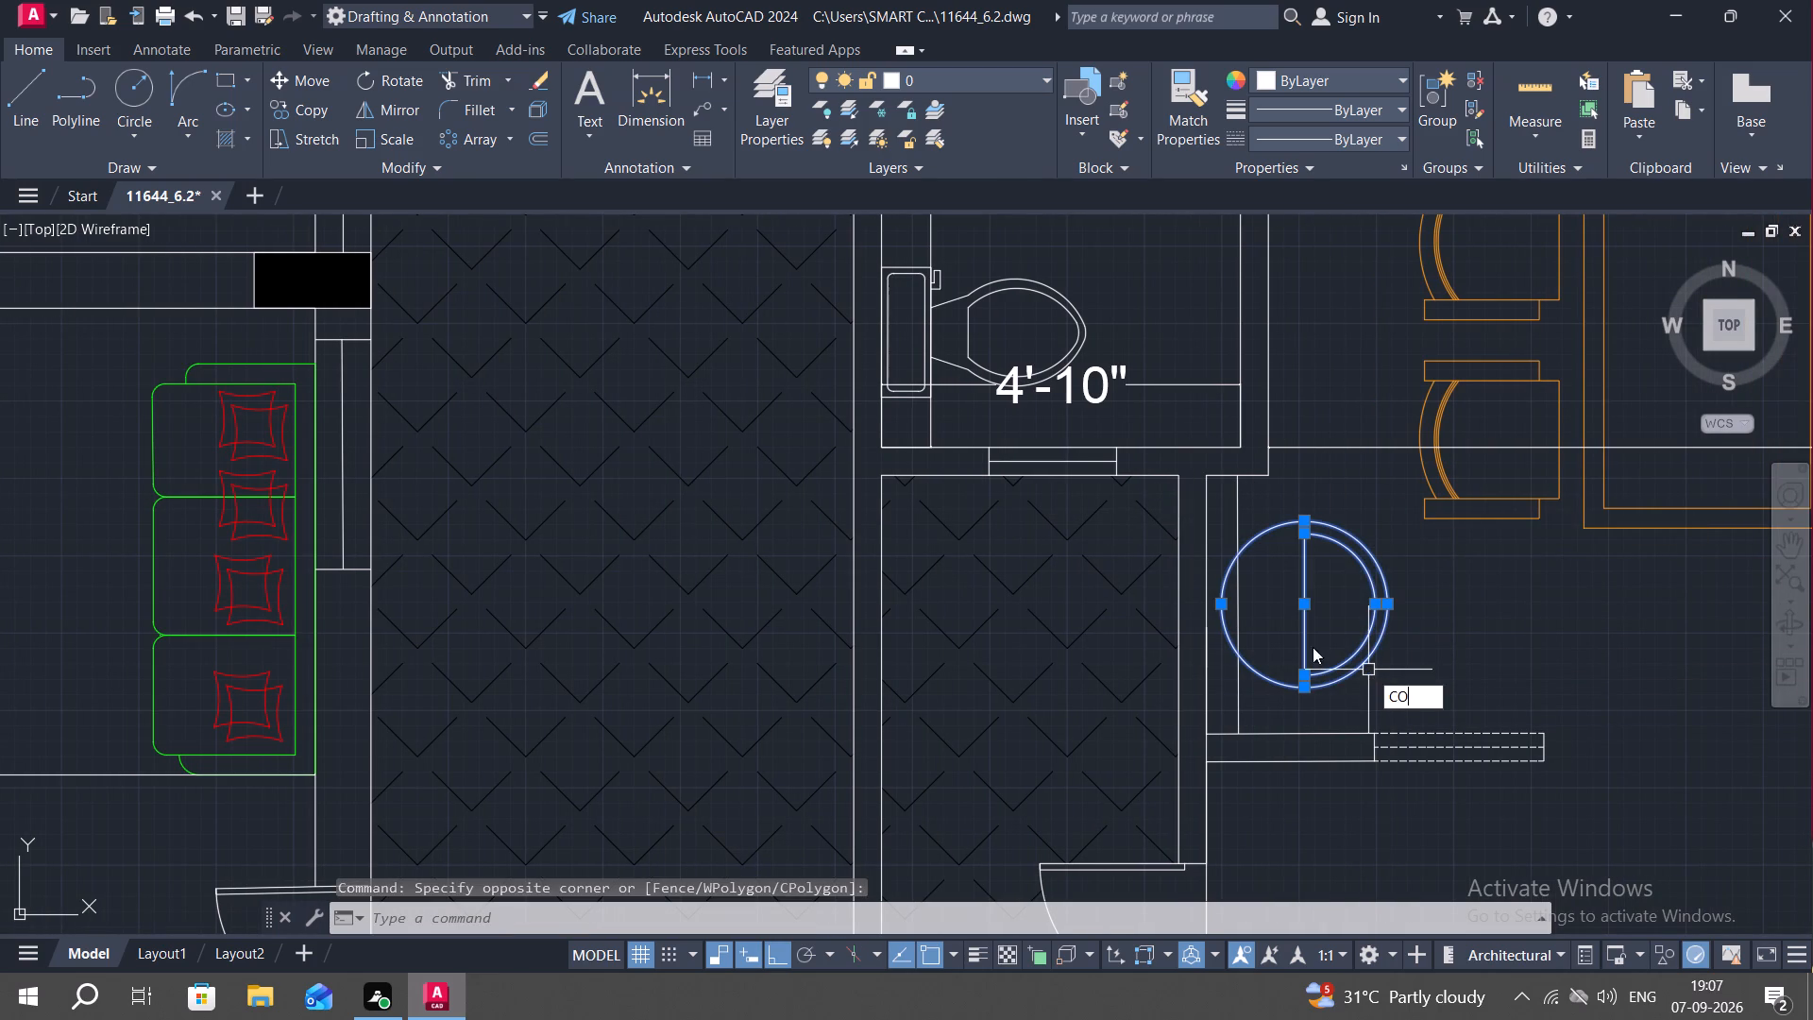
{"action": "key", "text": "space"}
{"action": "left_click", "coordinate": [1218, 603]}
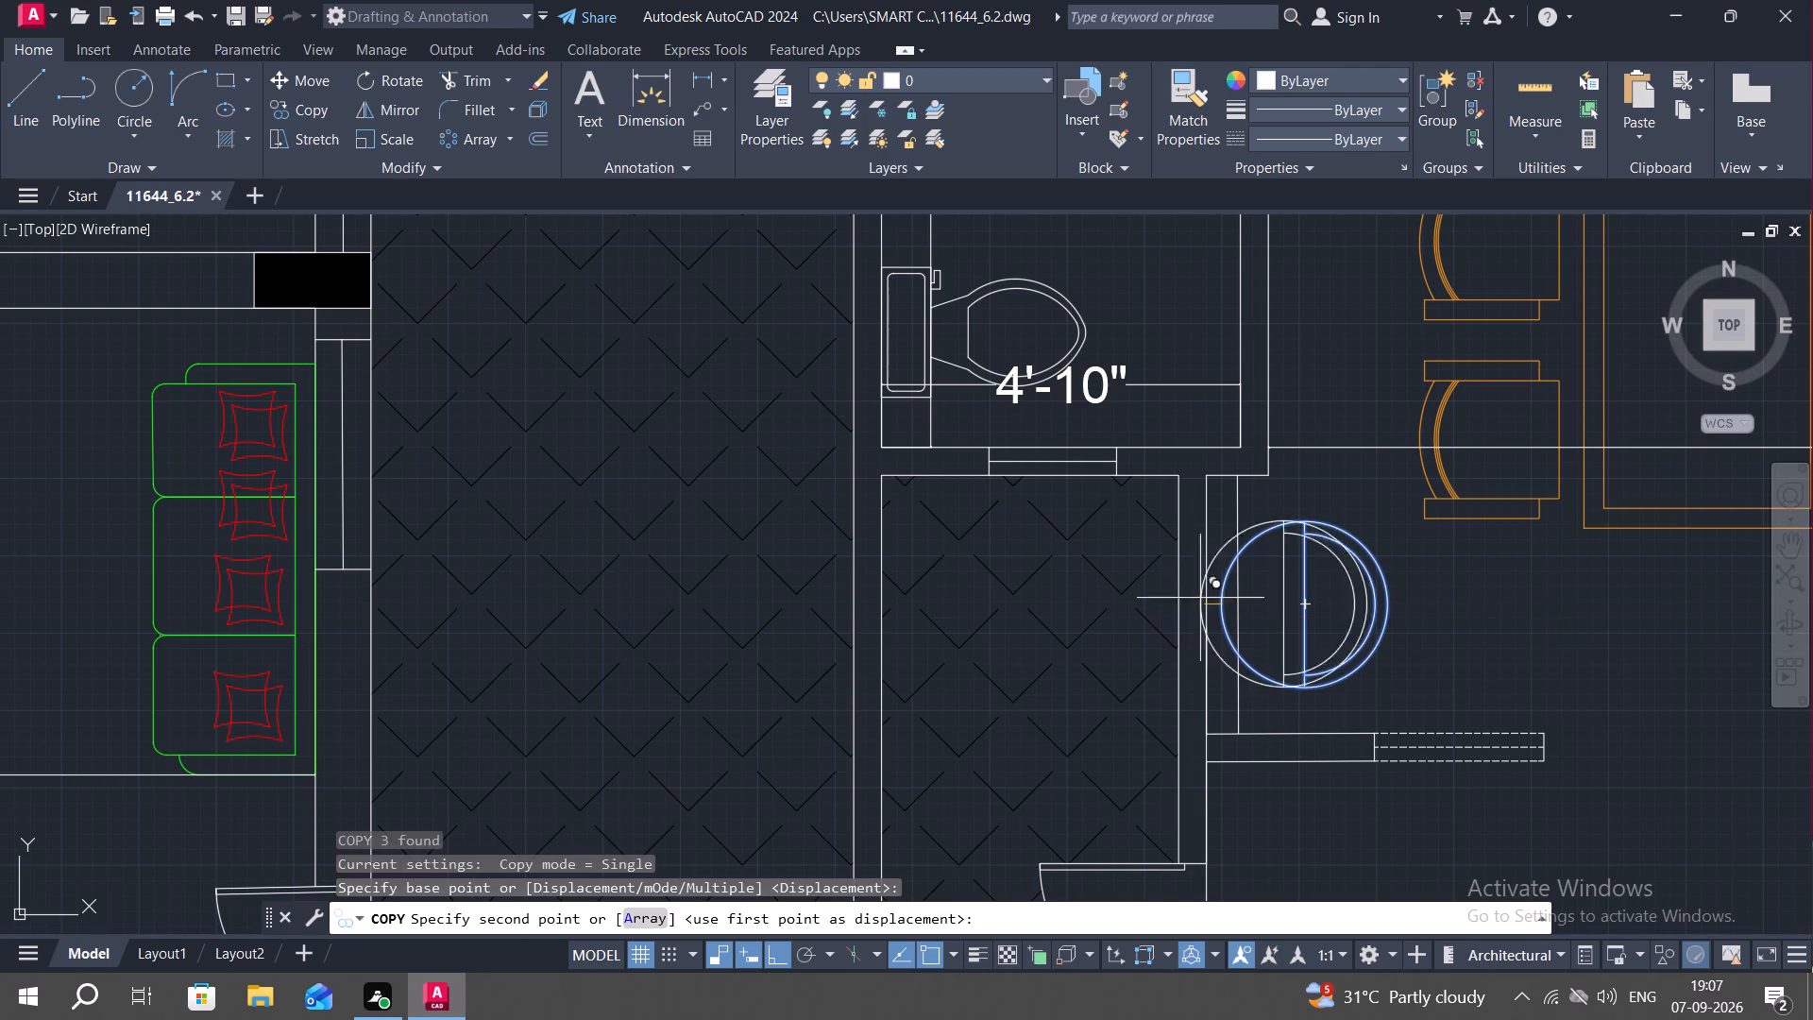
{"action": "middle_click_drag", "start_coordinate": [44, 584], "coordinate": [818, 619]}
{"action": "scroll", "coordinate": [832, 614], "scroll_direction": "down", "scroll_amount": 4}
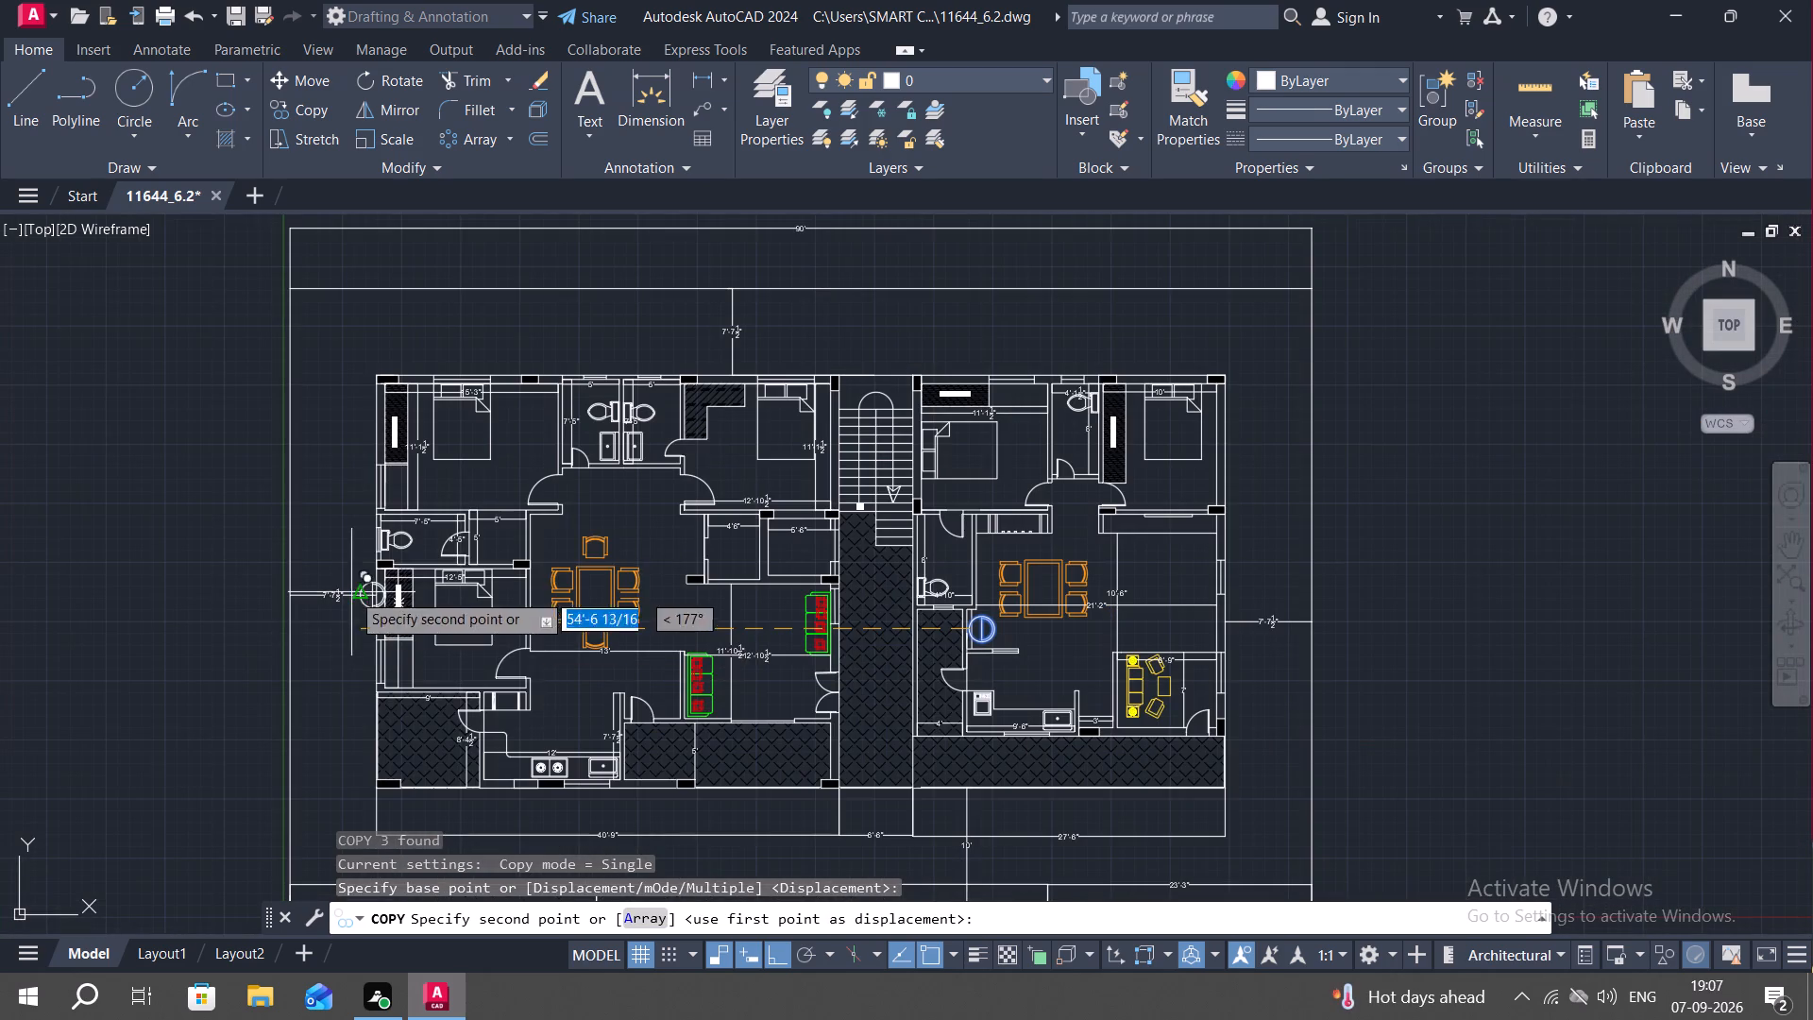
{"action": "key", "text": "F8"}
{"action": "scroll", "coordinate": [528, 528], "scroll_direction": "up", "scroll_amount": 1}
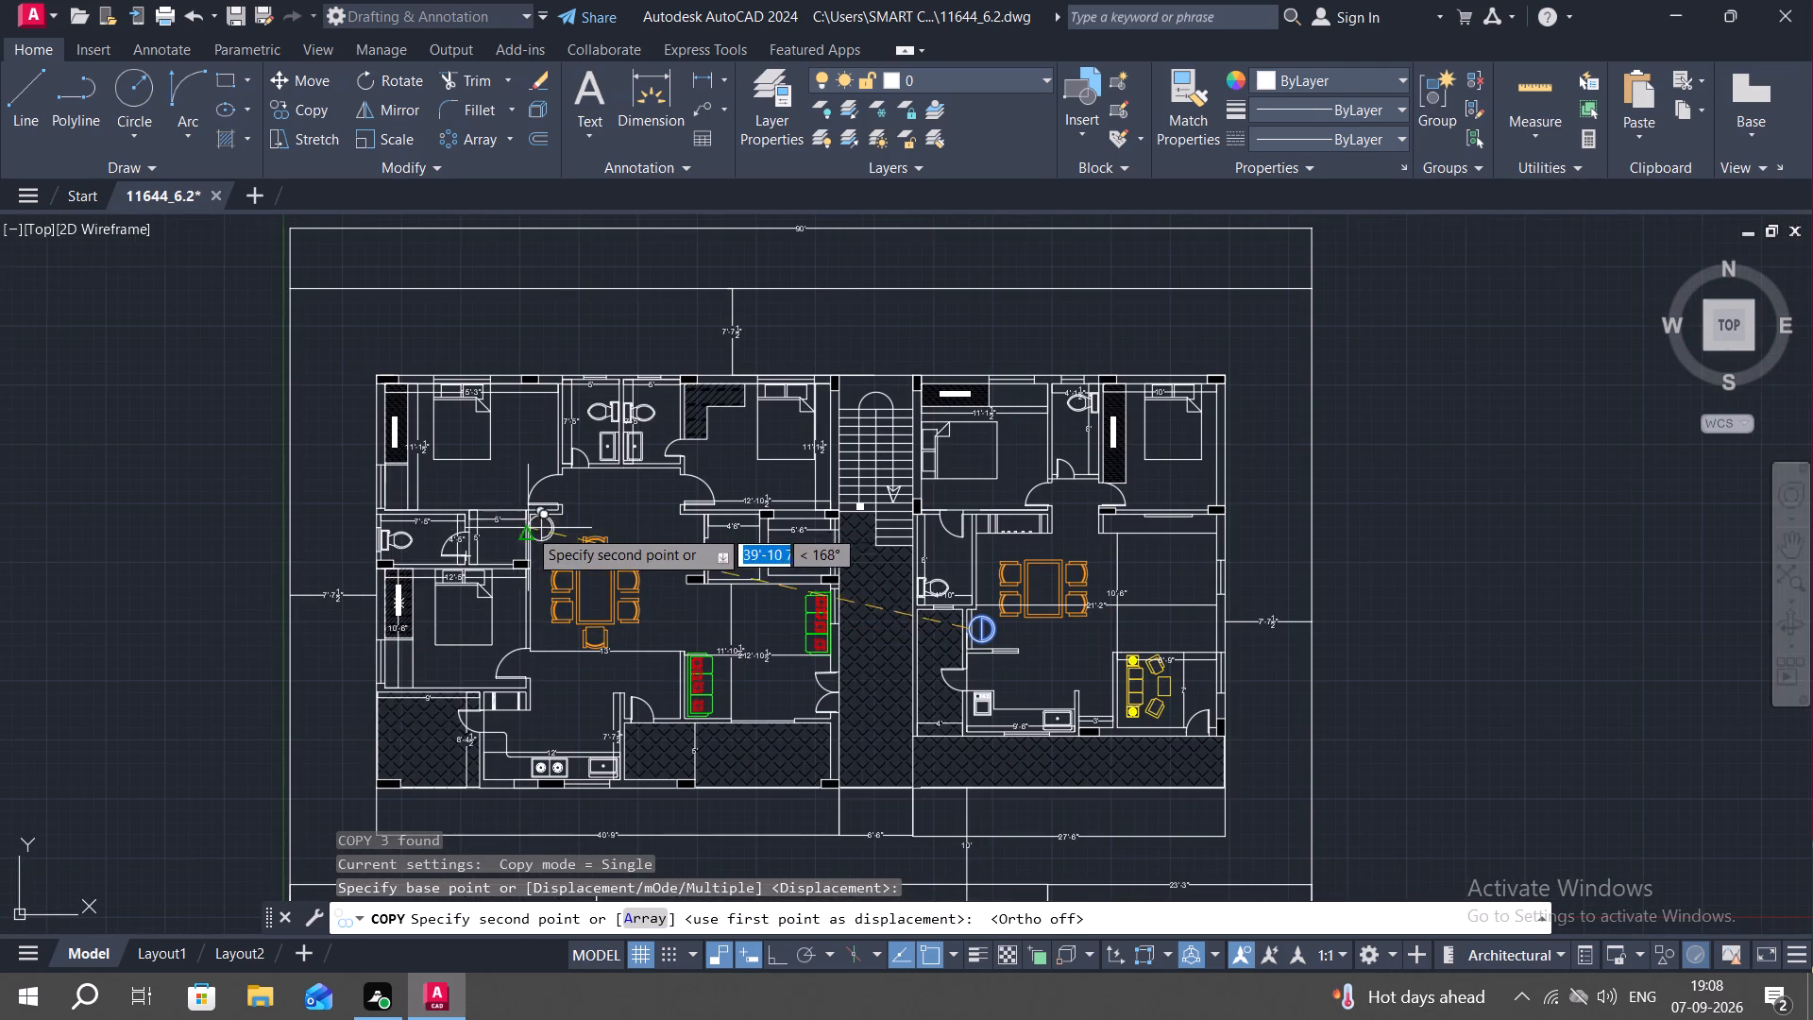
{"action": "scroll", "coordinate": [528, 528], "scroll_direction": "up", "scroll_amount": 2}
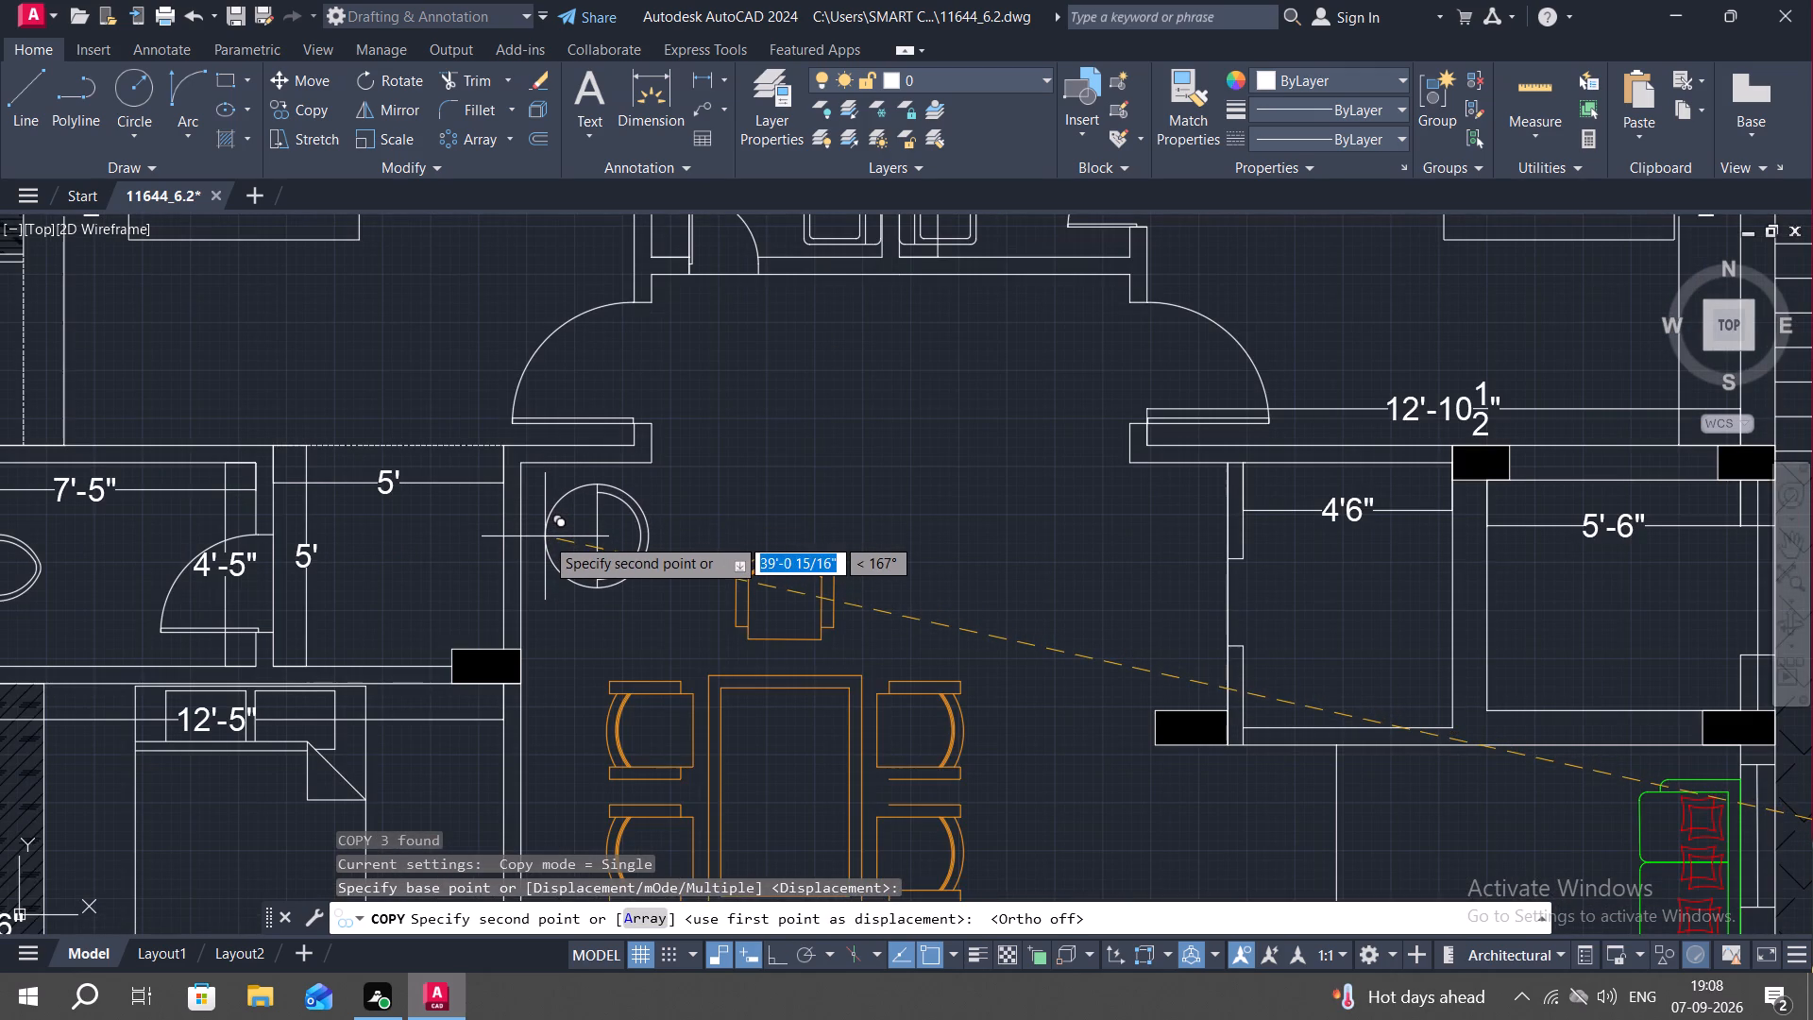
{"action": "left_click", "coordinate": [545, 536]}
{"action": "key", "text": "Escape"}
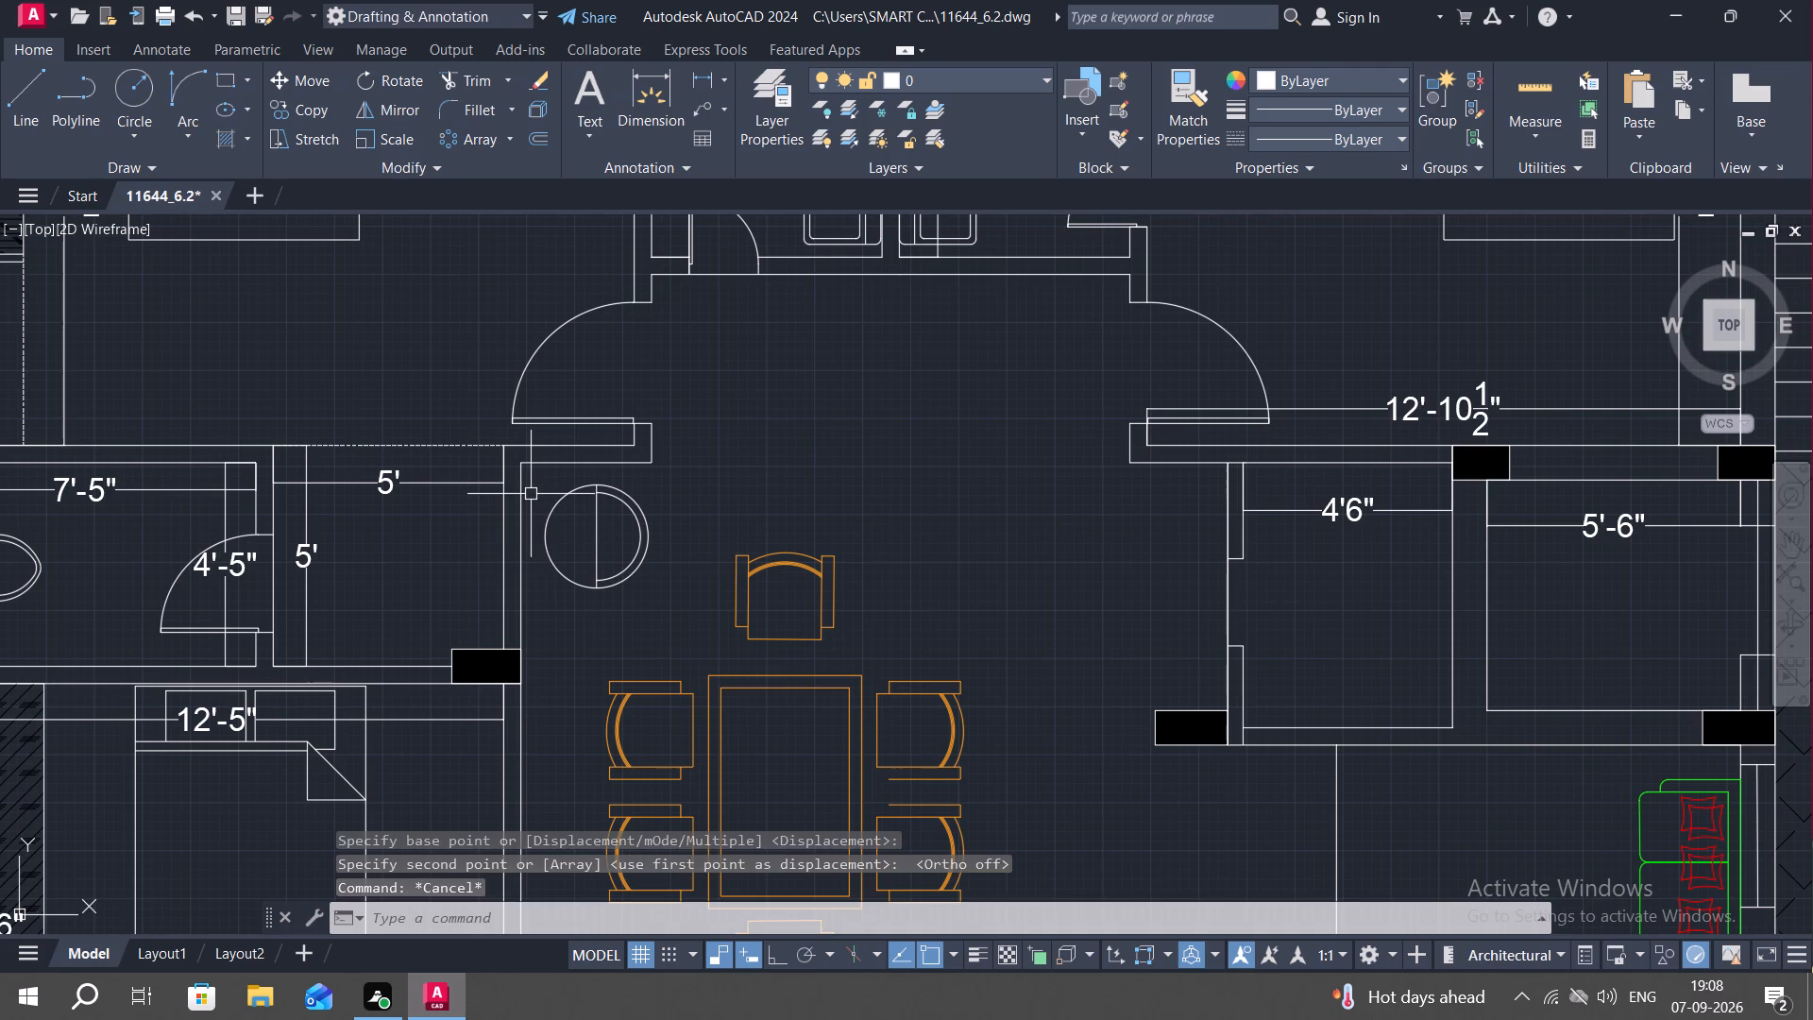
Draw a rectangle about 7" deep from the dining area's upper-left wall corner, along the wall above the copied basin.
{"action": "type", "text": "REC"}
{"action": "key", "text": "space"}
{"action": "left_click", "coordinate": [517, 465]}
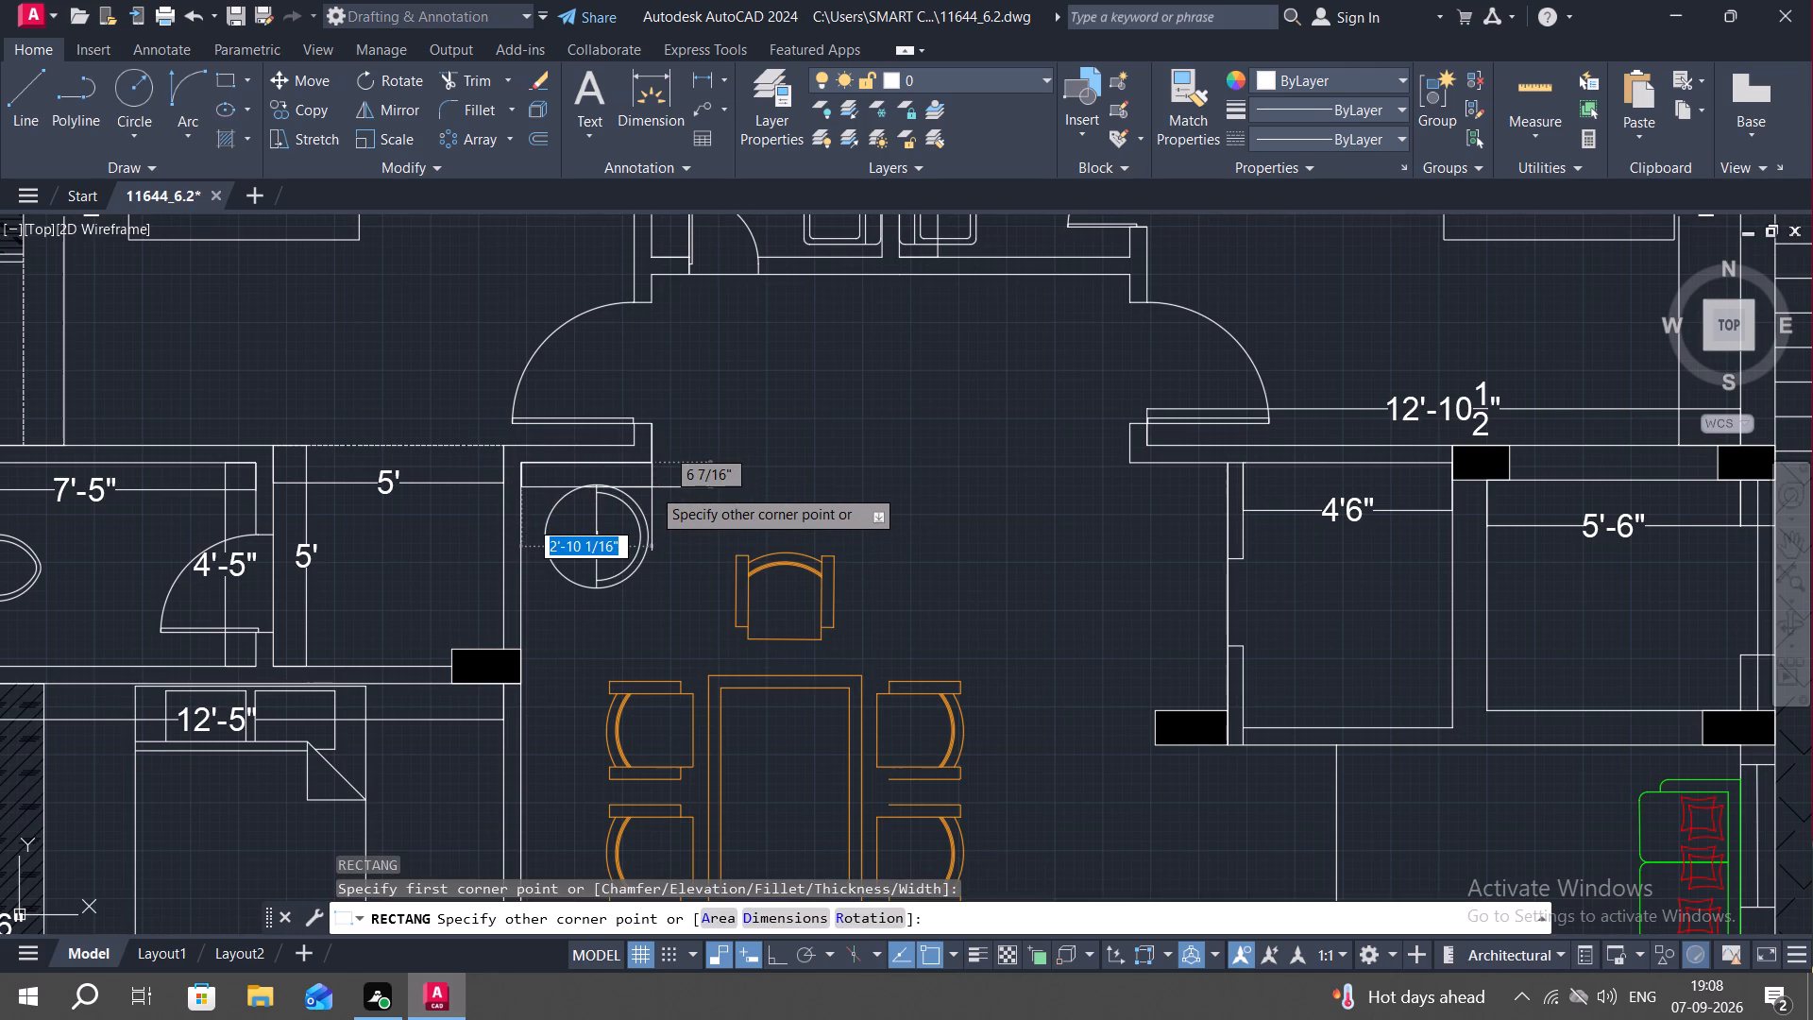
{"action": "left_click", "coordinate": [657, 489]}
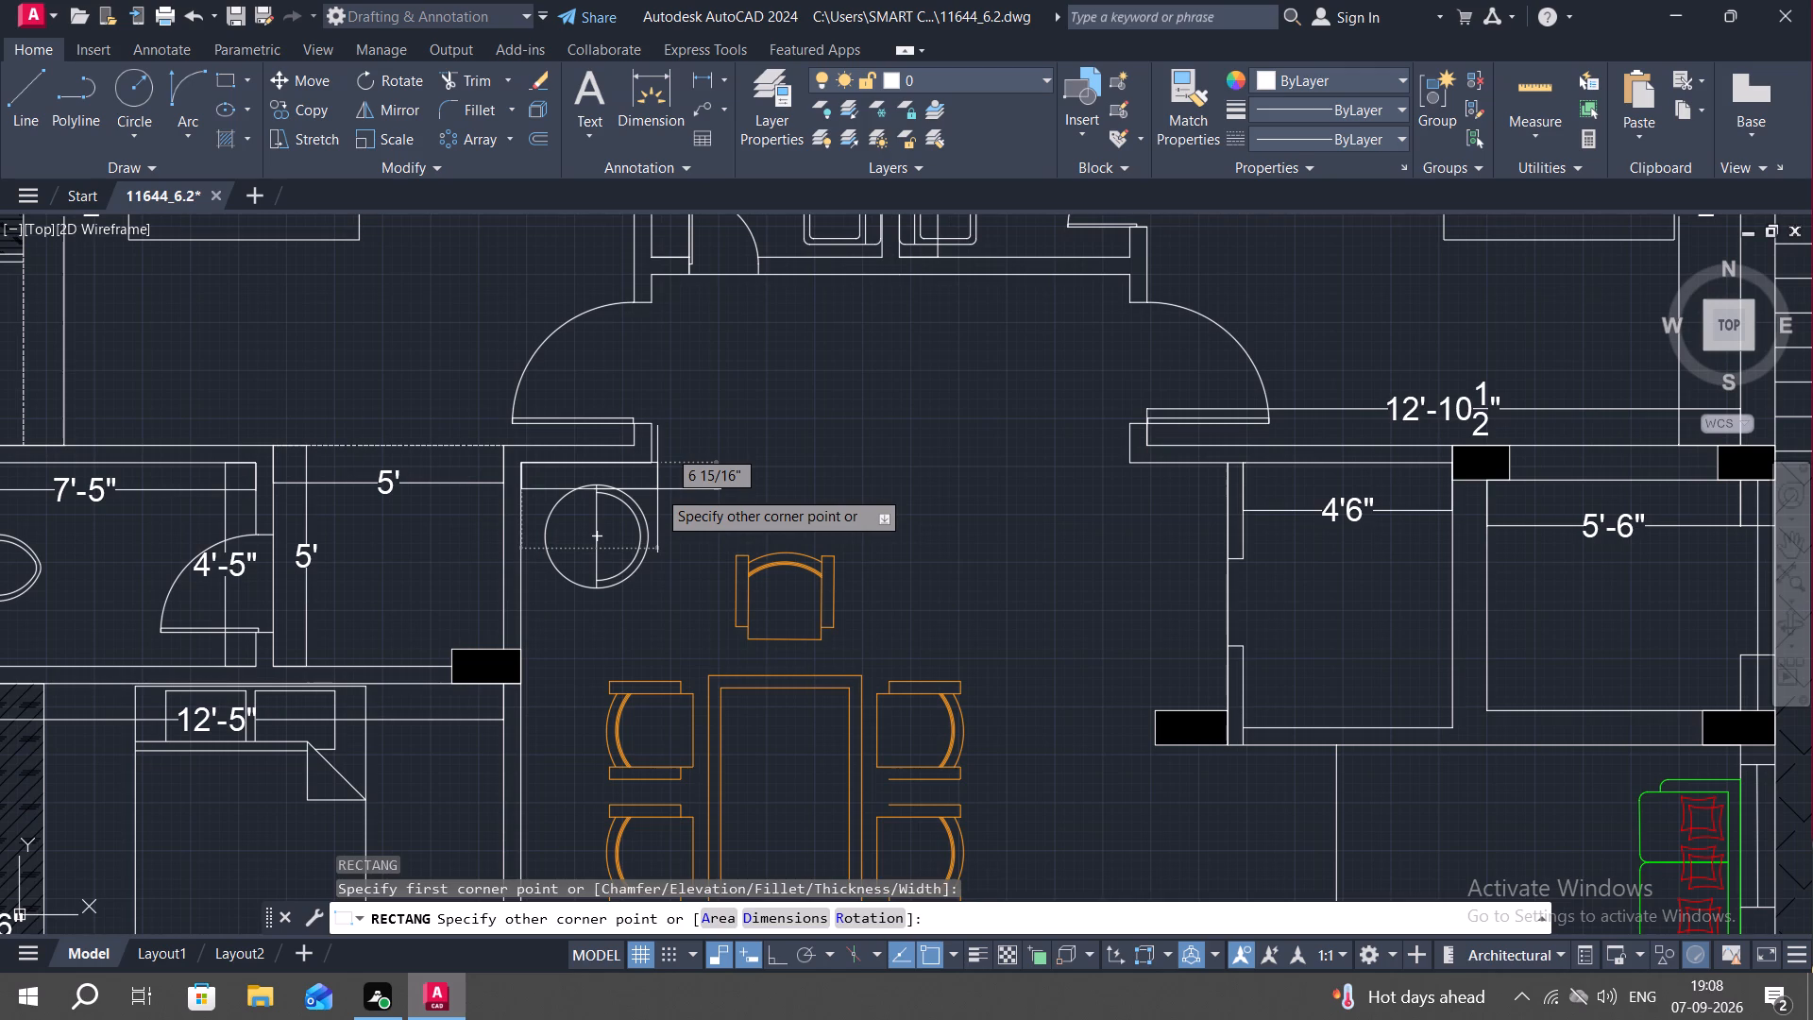
Replace the copied basin's inner arc and vertical line with a horizontal line across the circle's diameter.
{"action": "scroll", "coordinate": [636, 535], "scroll_direction": "up", "scroll_amount": 3}
{"action": "left_click", "coordinate": [636, 535]}
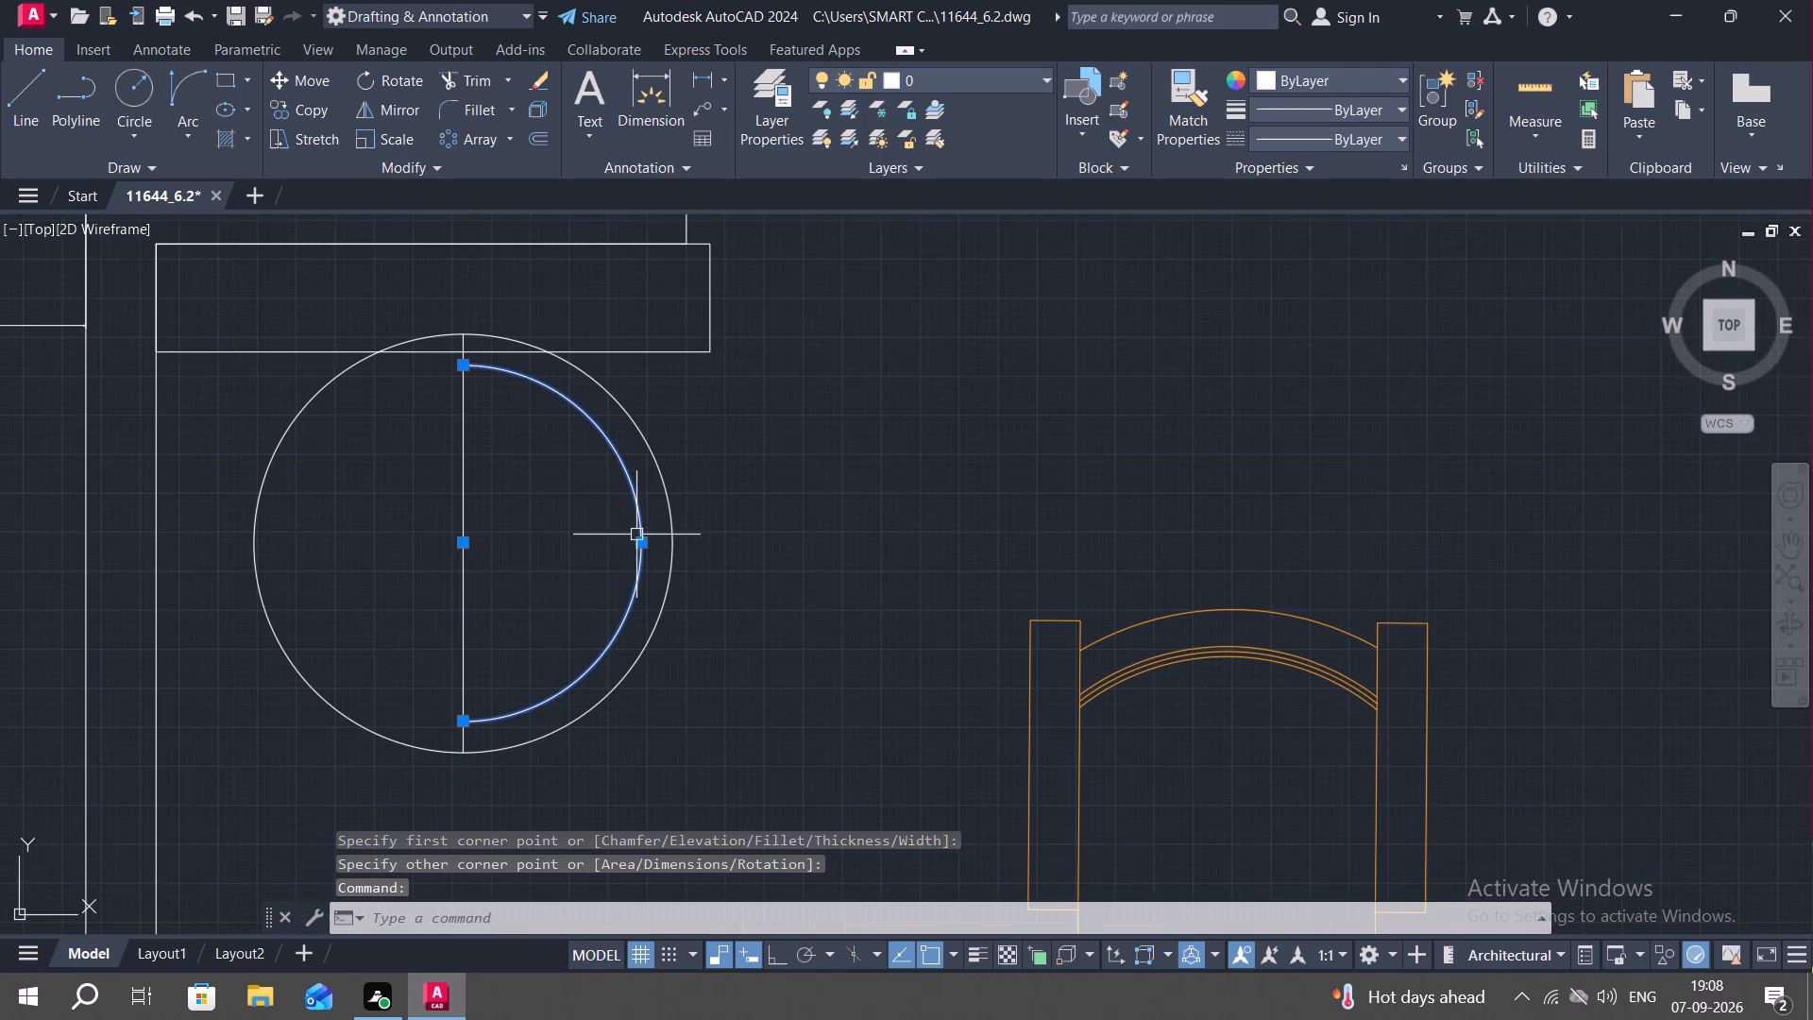
{"action": "left_click", "coordinate": [464, 569]}
{"action": "key", "text": "Delete"}
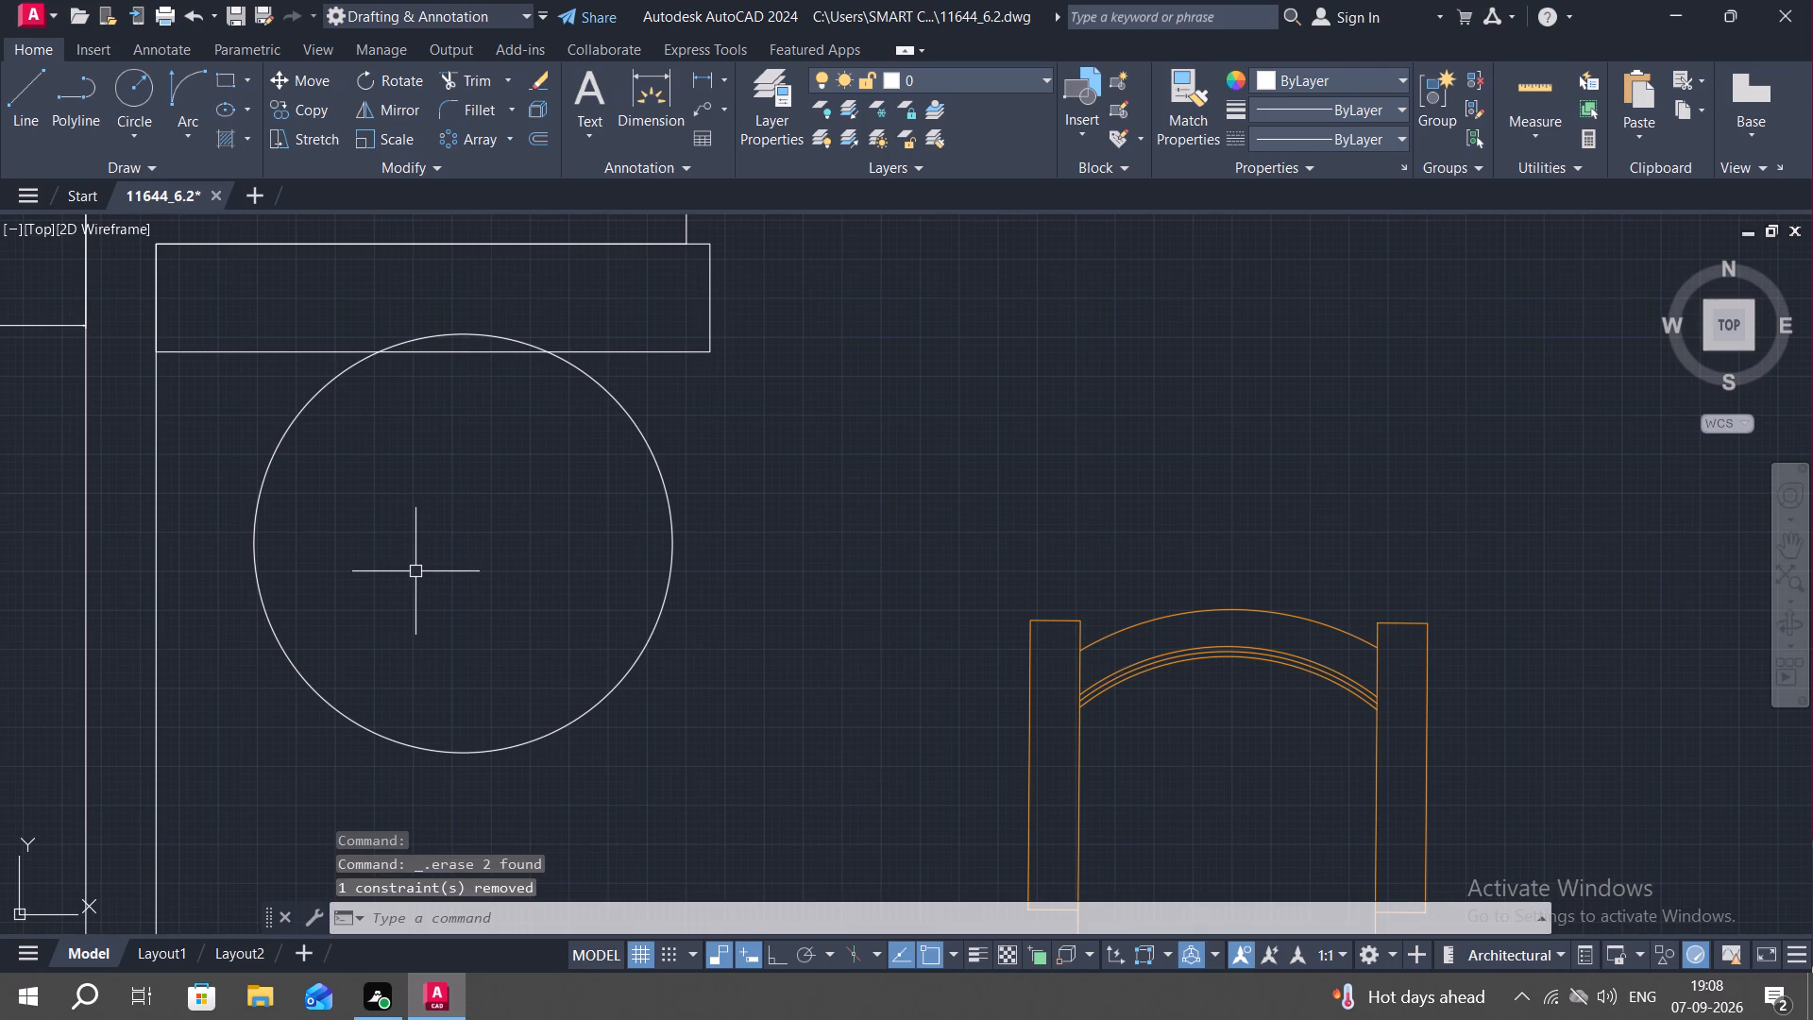
{"action": "key", "text": "l"}
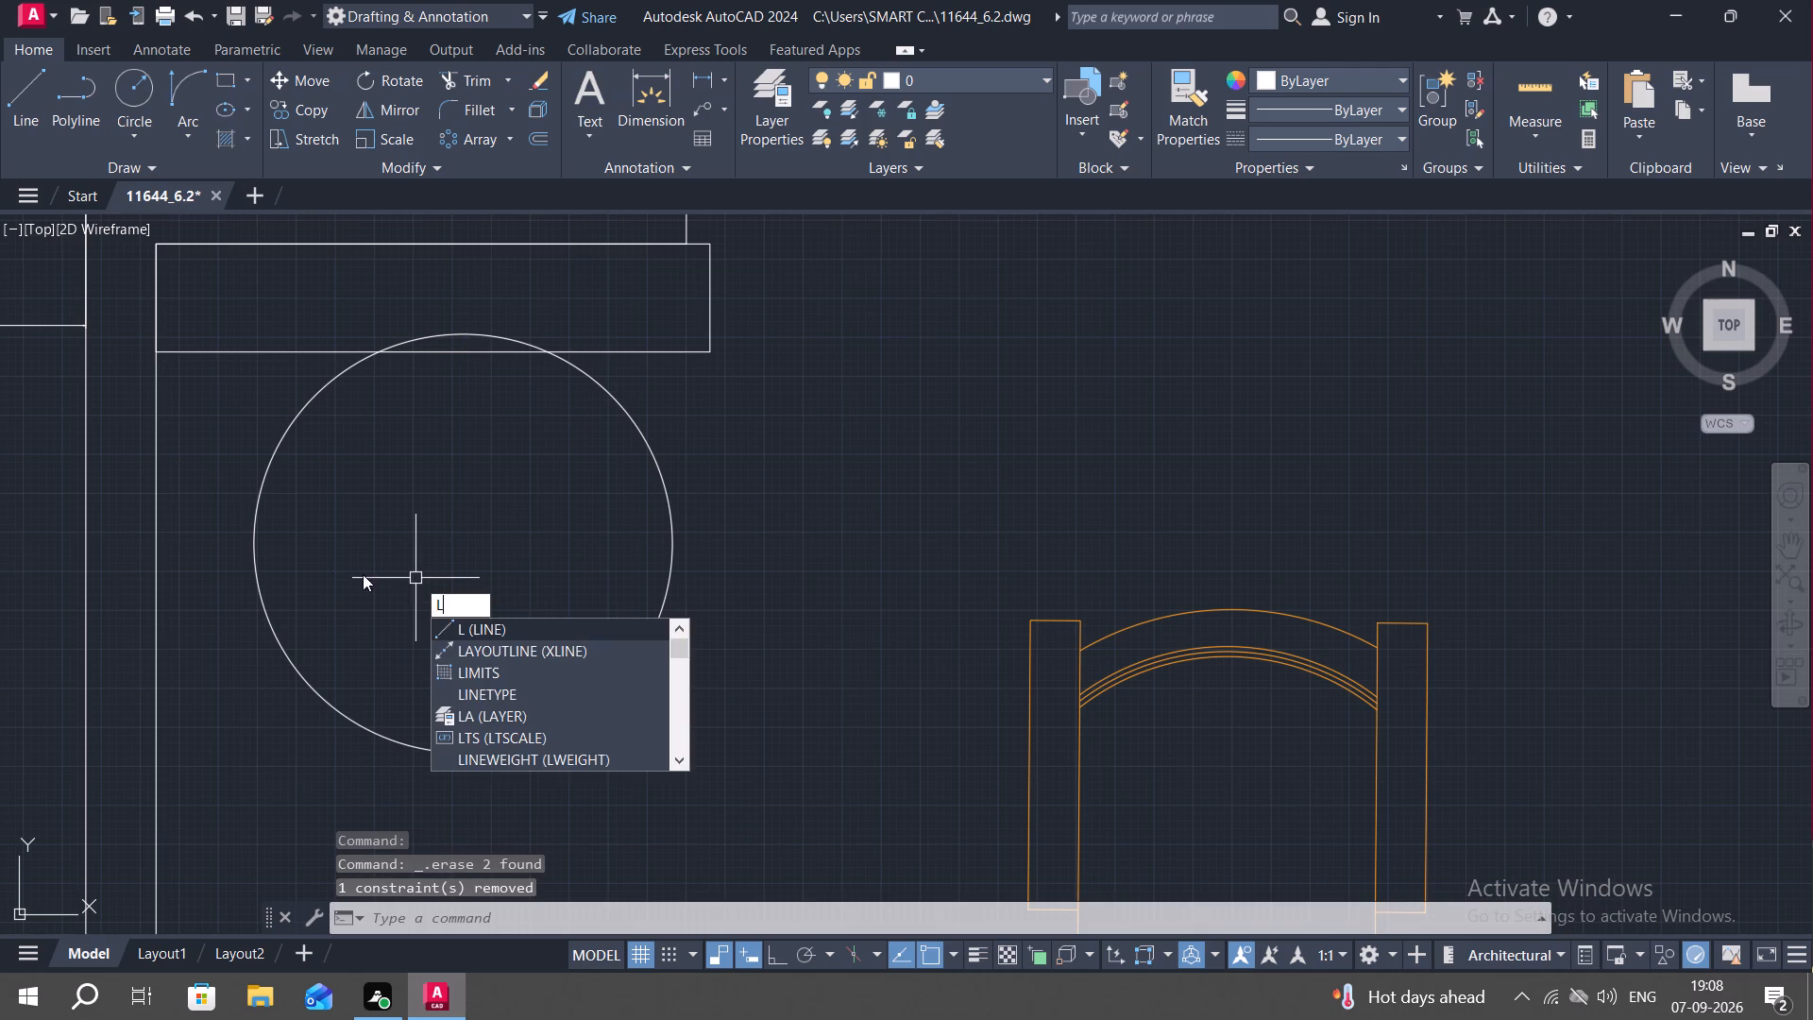
{"action": "key", "text": "space"}
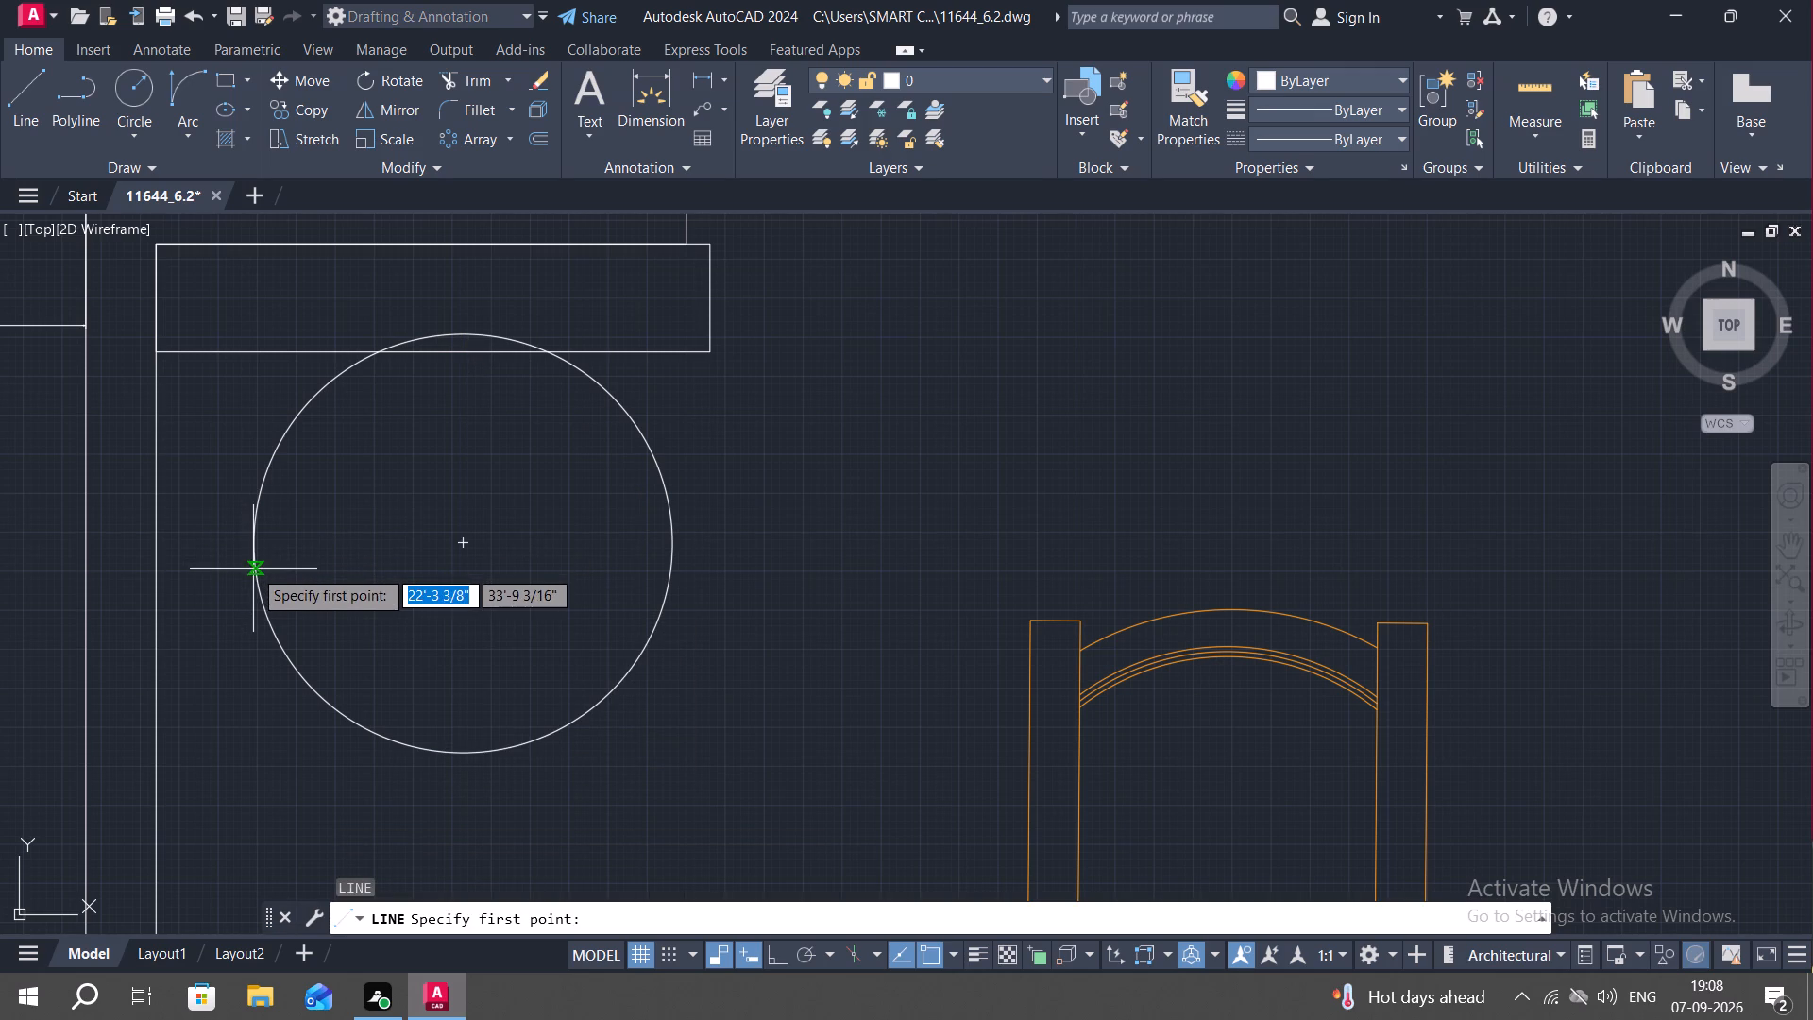
{"action": "left_click", "coordinate": [253, 549]}
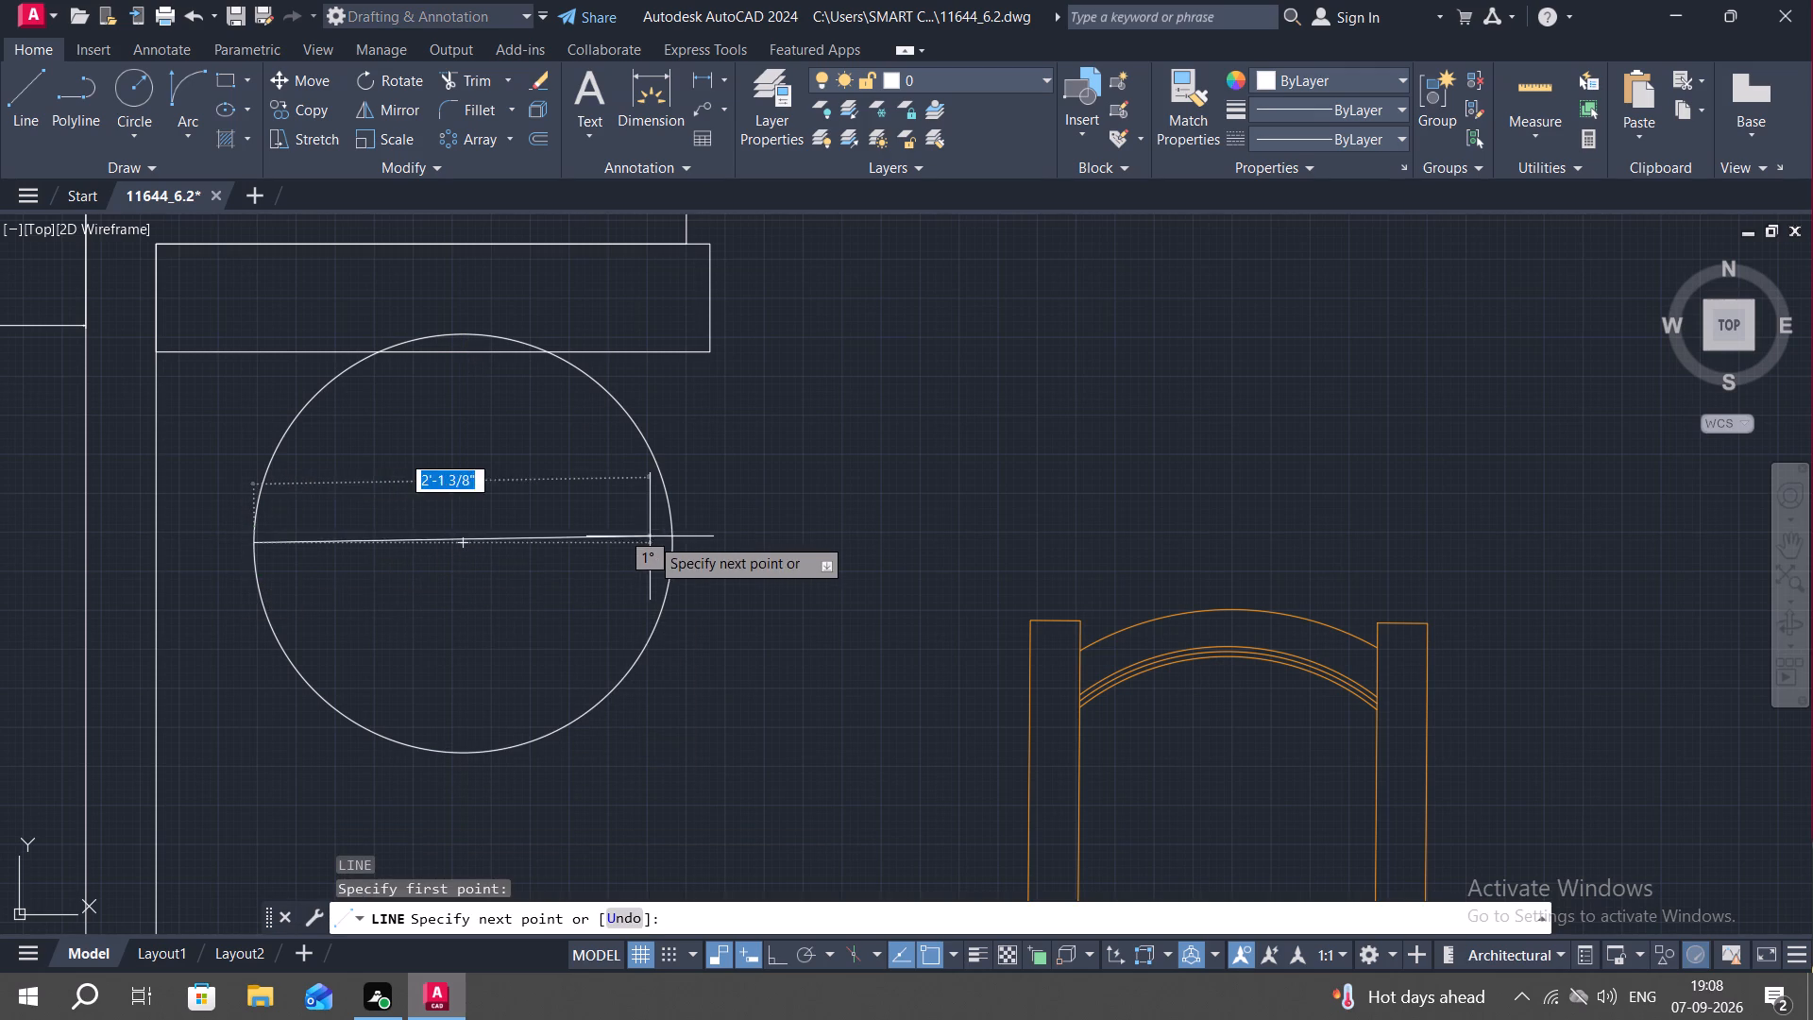
{"action": "left_click", "coordinate": [675, 542]}
{"action": "key", "text": "Escape"}
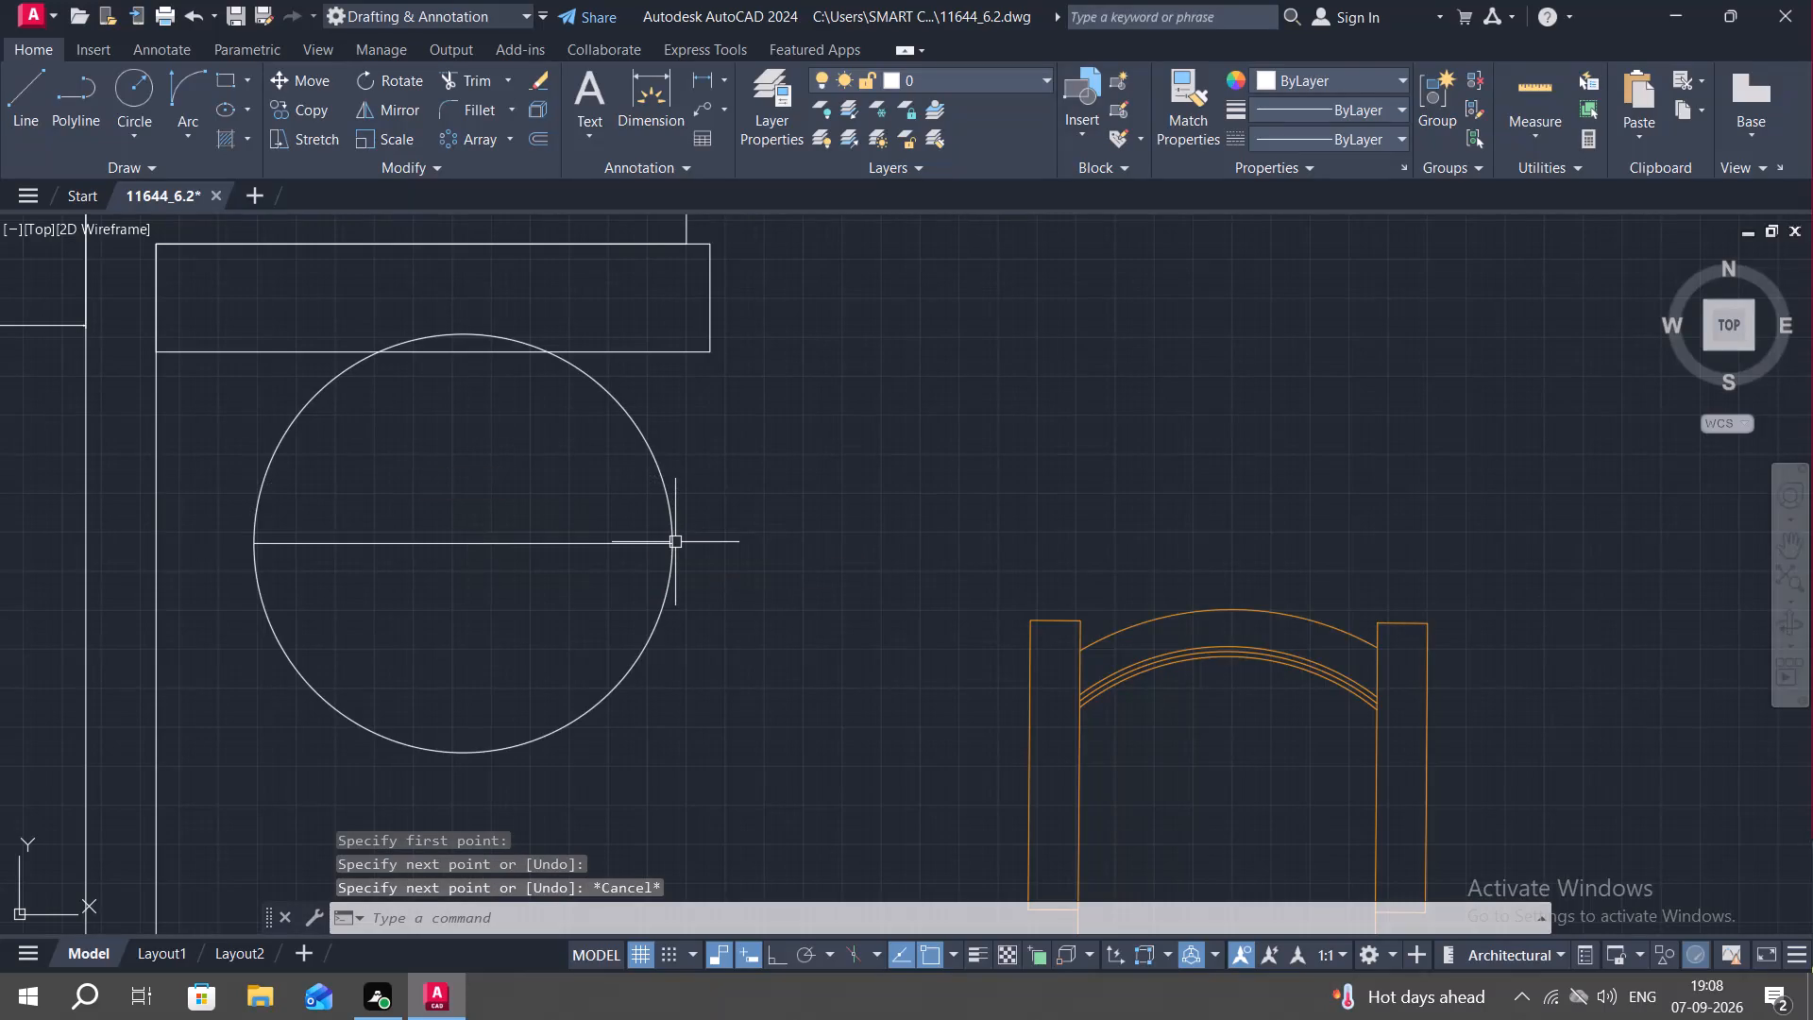
Offset the basin circle 2" inward and trim away the upper half of the inner circle.
{"action": "key", "text": "o"}
{"action": "key", "text": "space"}
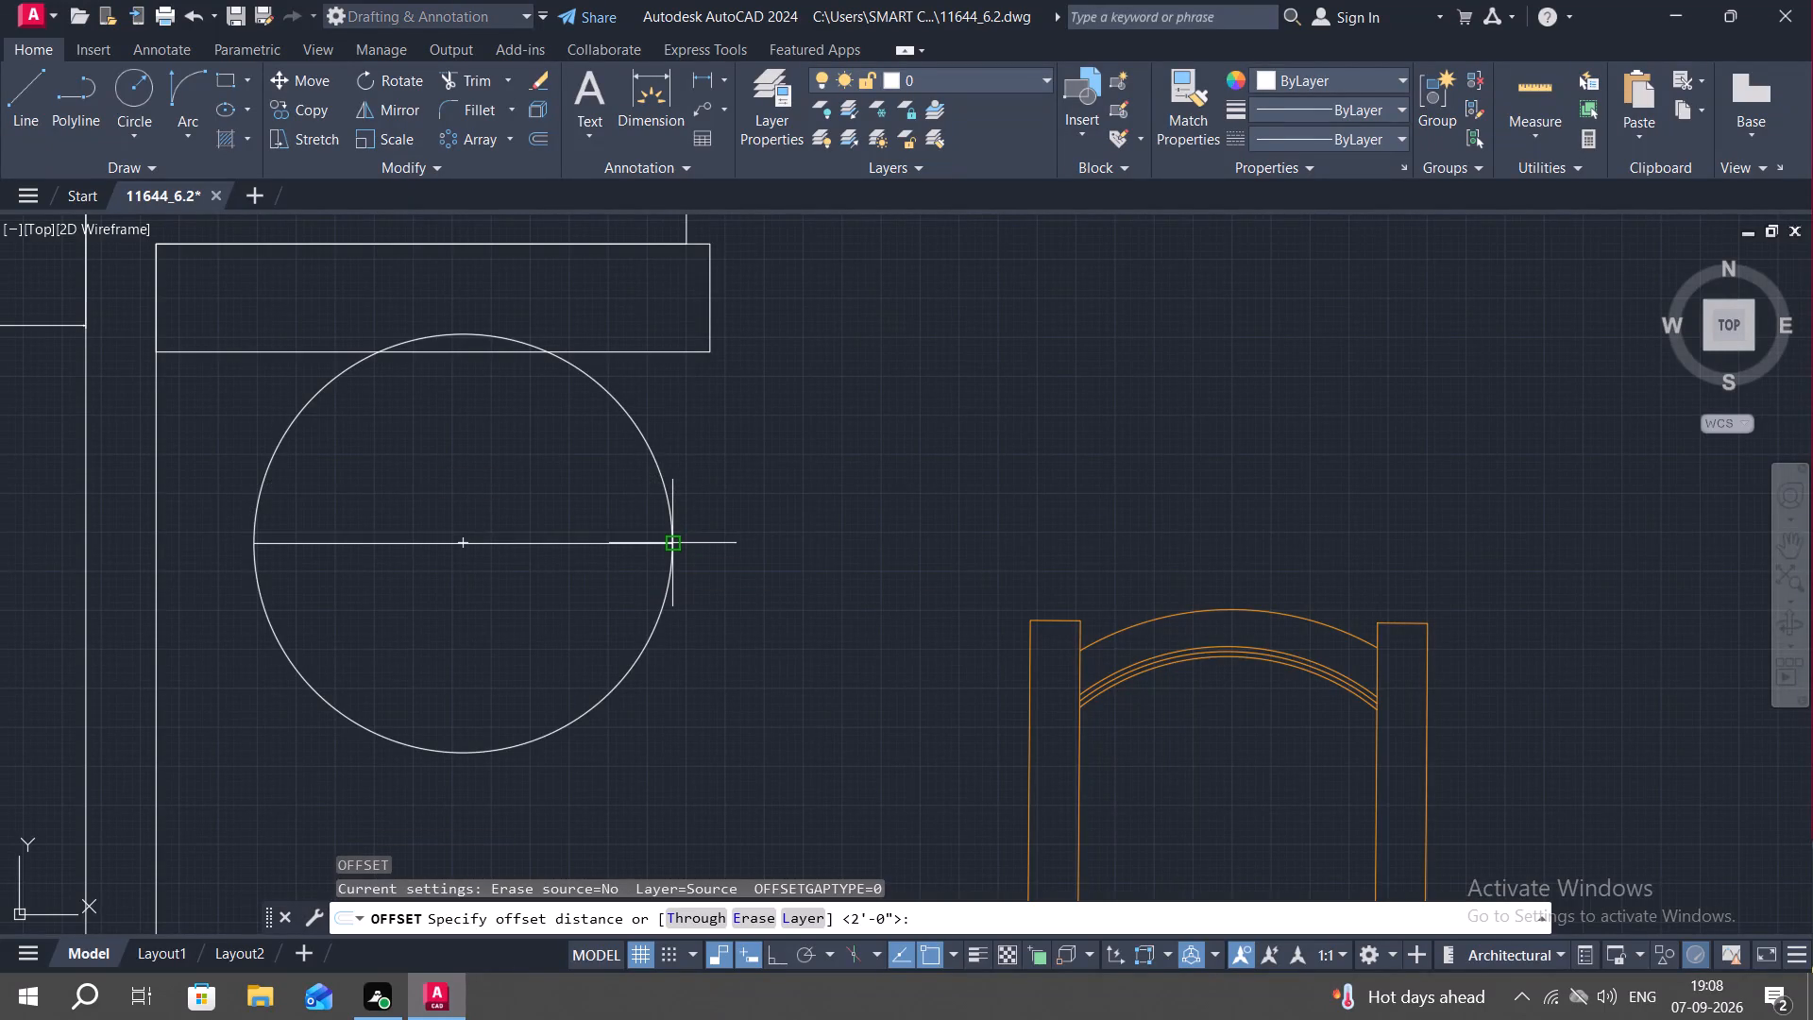
{"action": "key", "text": "2"}
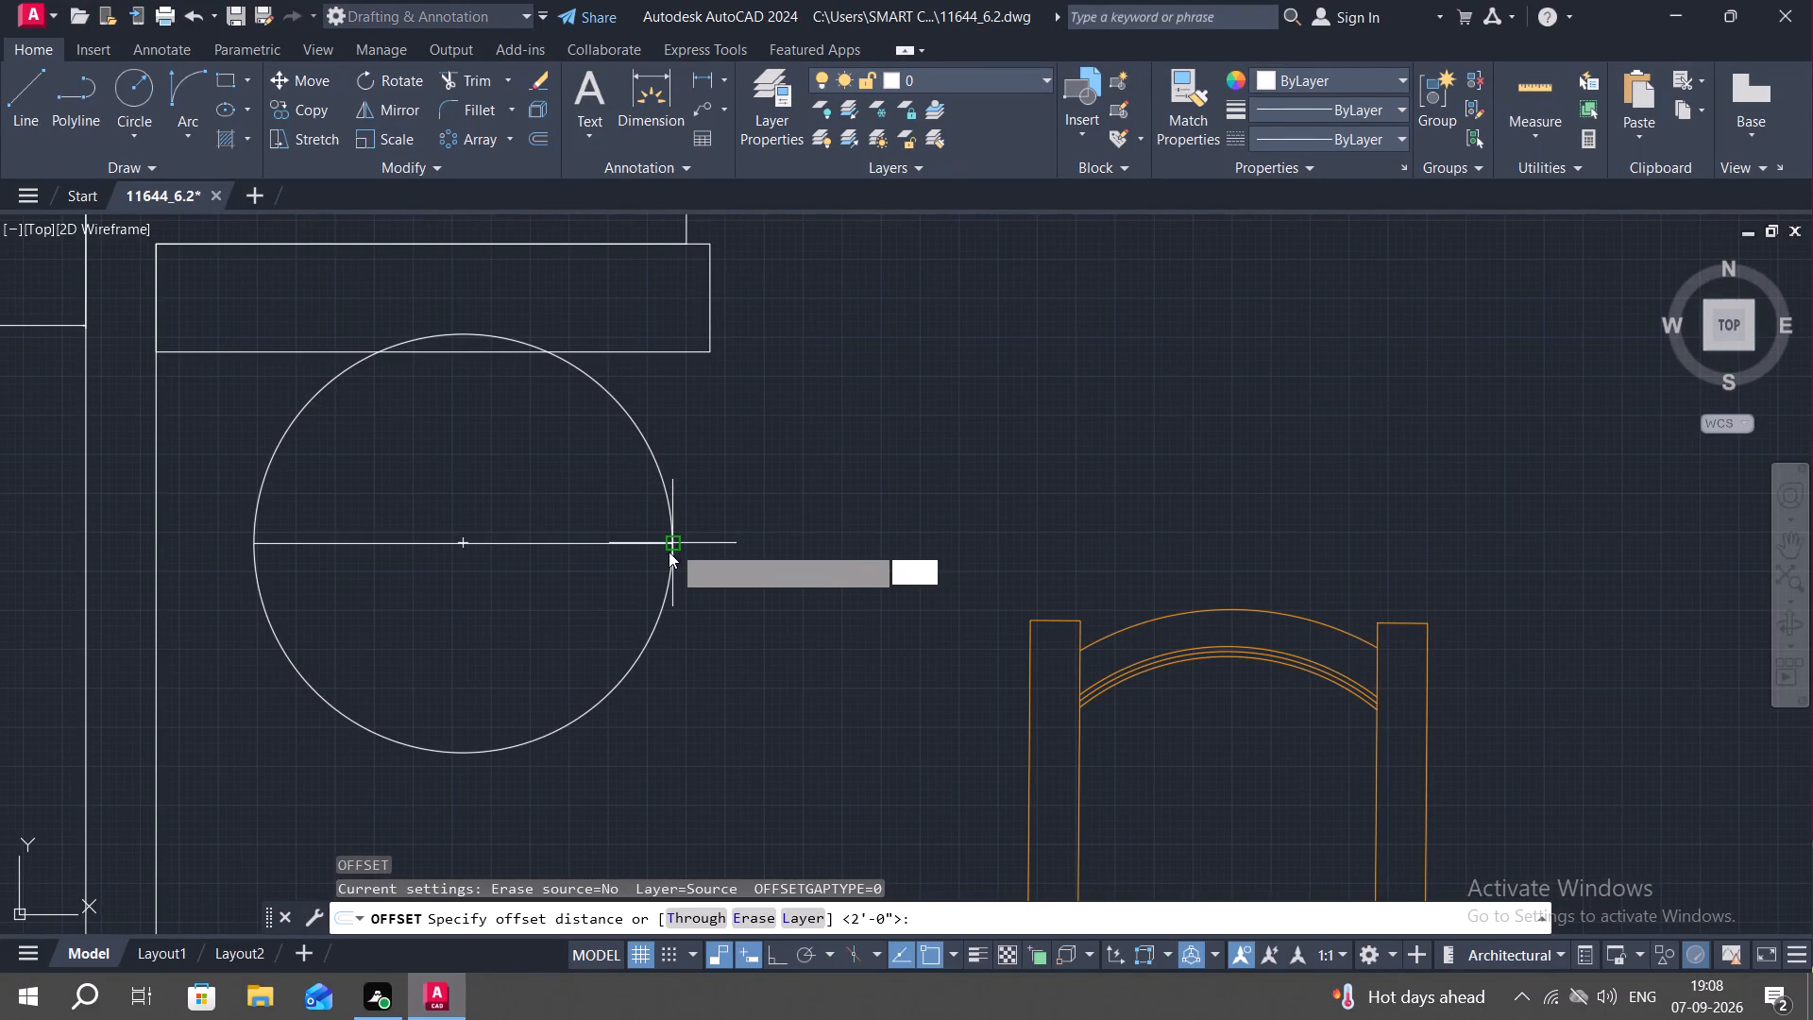
{"action": "key", "text": "shift+quotedbl"}
{"action": "key", "text": "space"}
{"action": "left_click", "coordinate": [667, 591]}
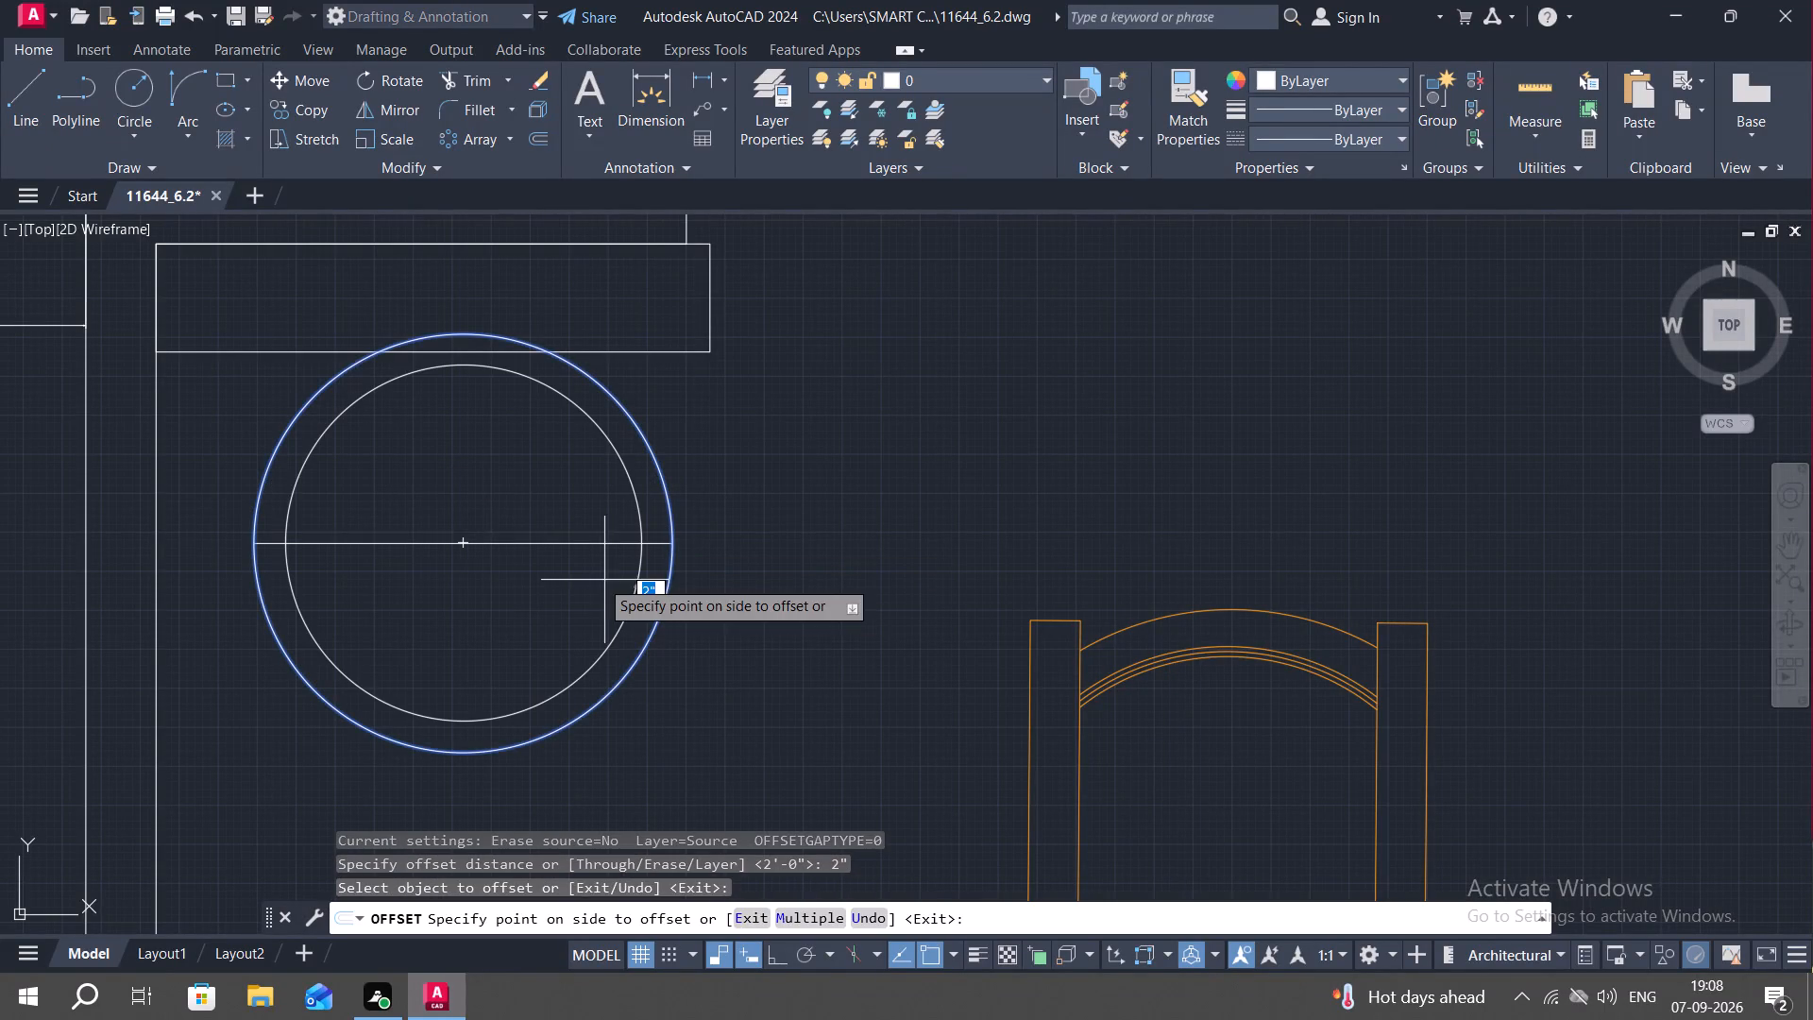
{"action": "left_click", "coordinate": [600, 579]}
{"action": "key", "text": "Escape"}
{"action": "type", "text": "TR"}
{"action": "key", "text": "space"}
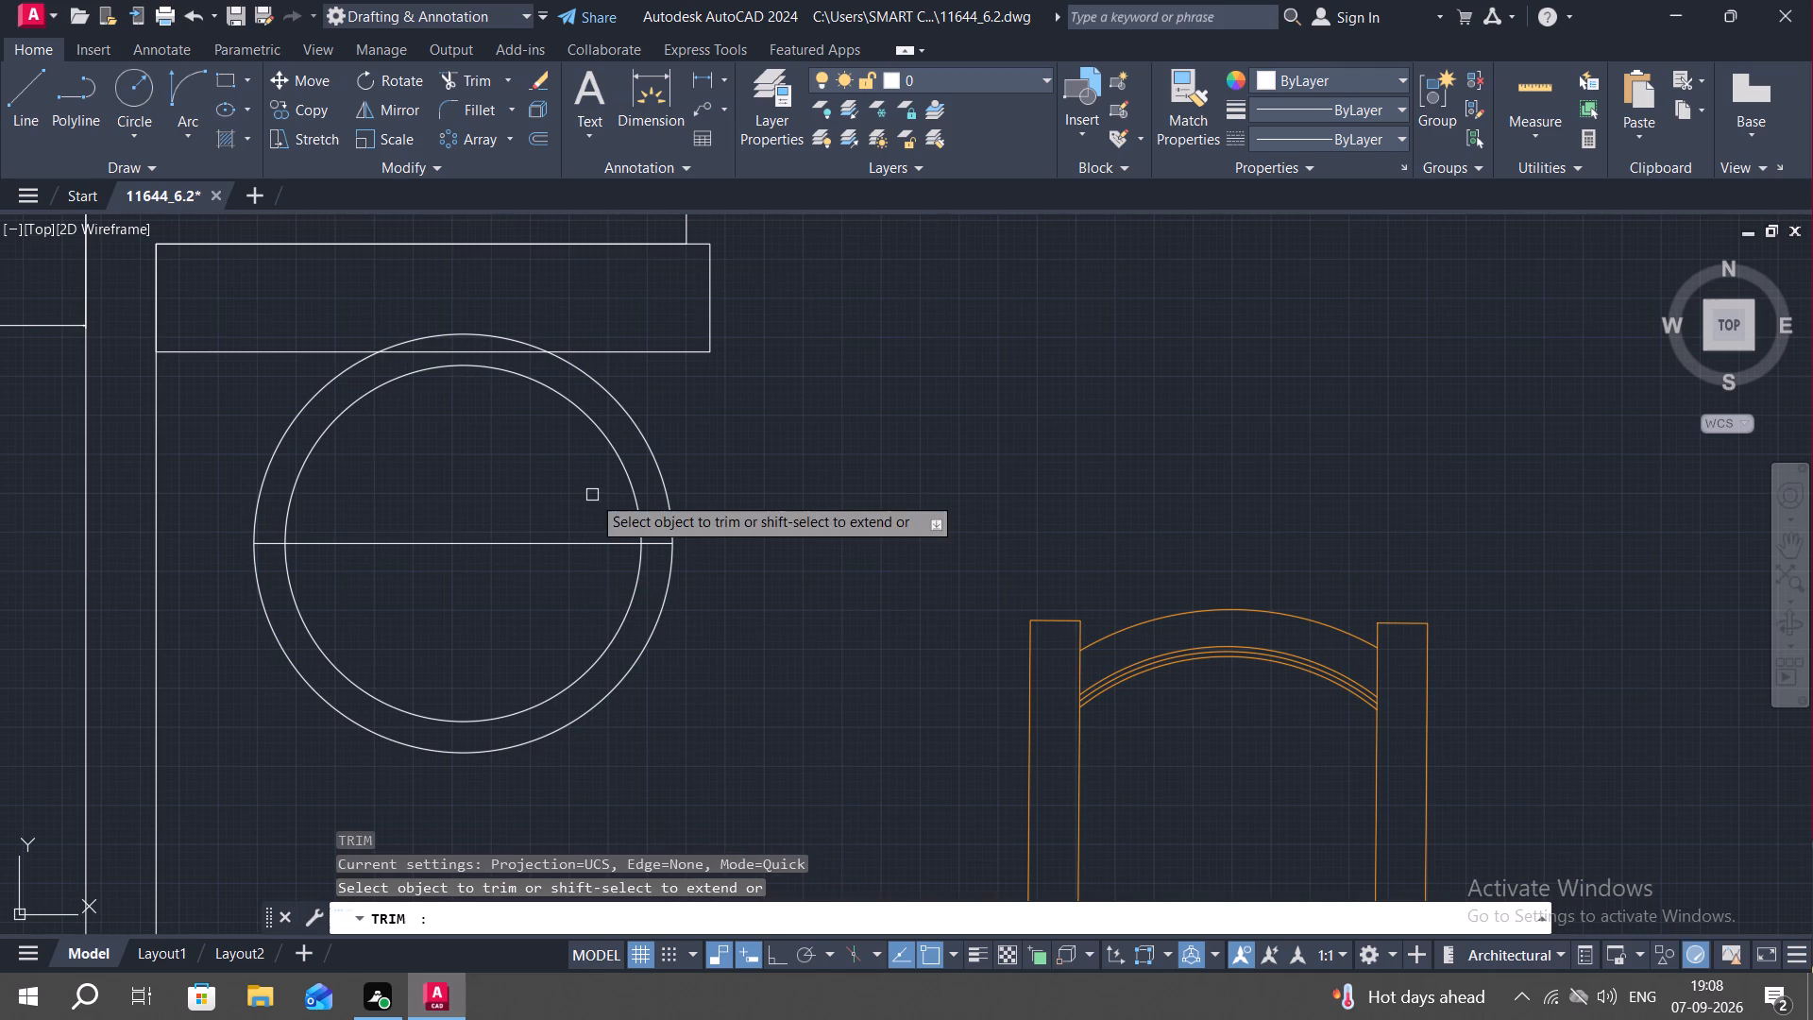
{"action": "left_click", "coordinate": [622, 472]}
{"action": "key", "text": "Escape"}
Save the drawing as 11644_6.2 on the Desktop, replacing the existing file.
{"action": "scroll", "coordinate": [445, 603], "scroll_direction": "down", "scroll_amount": 2}
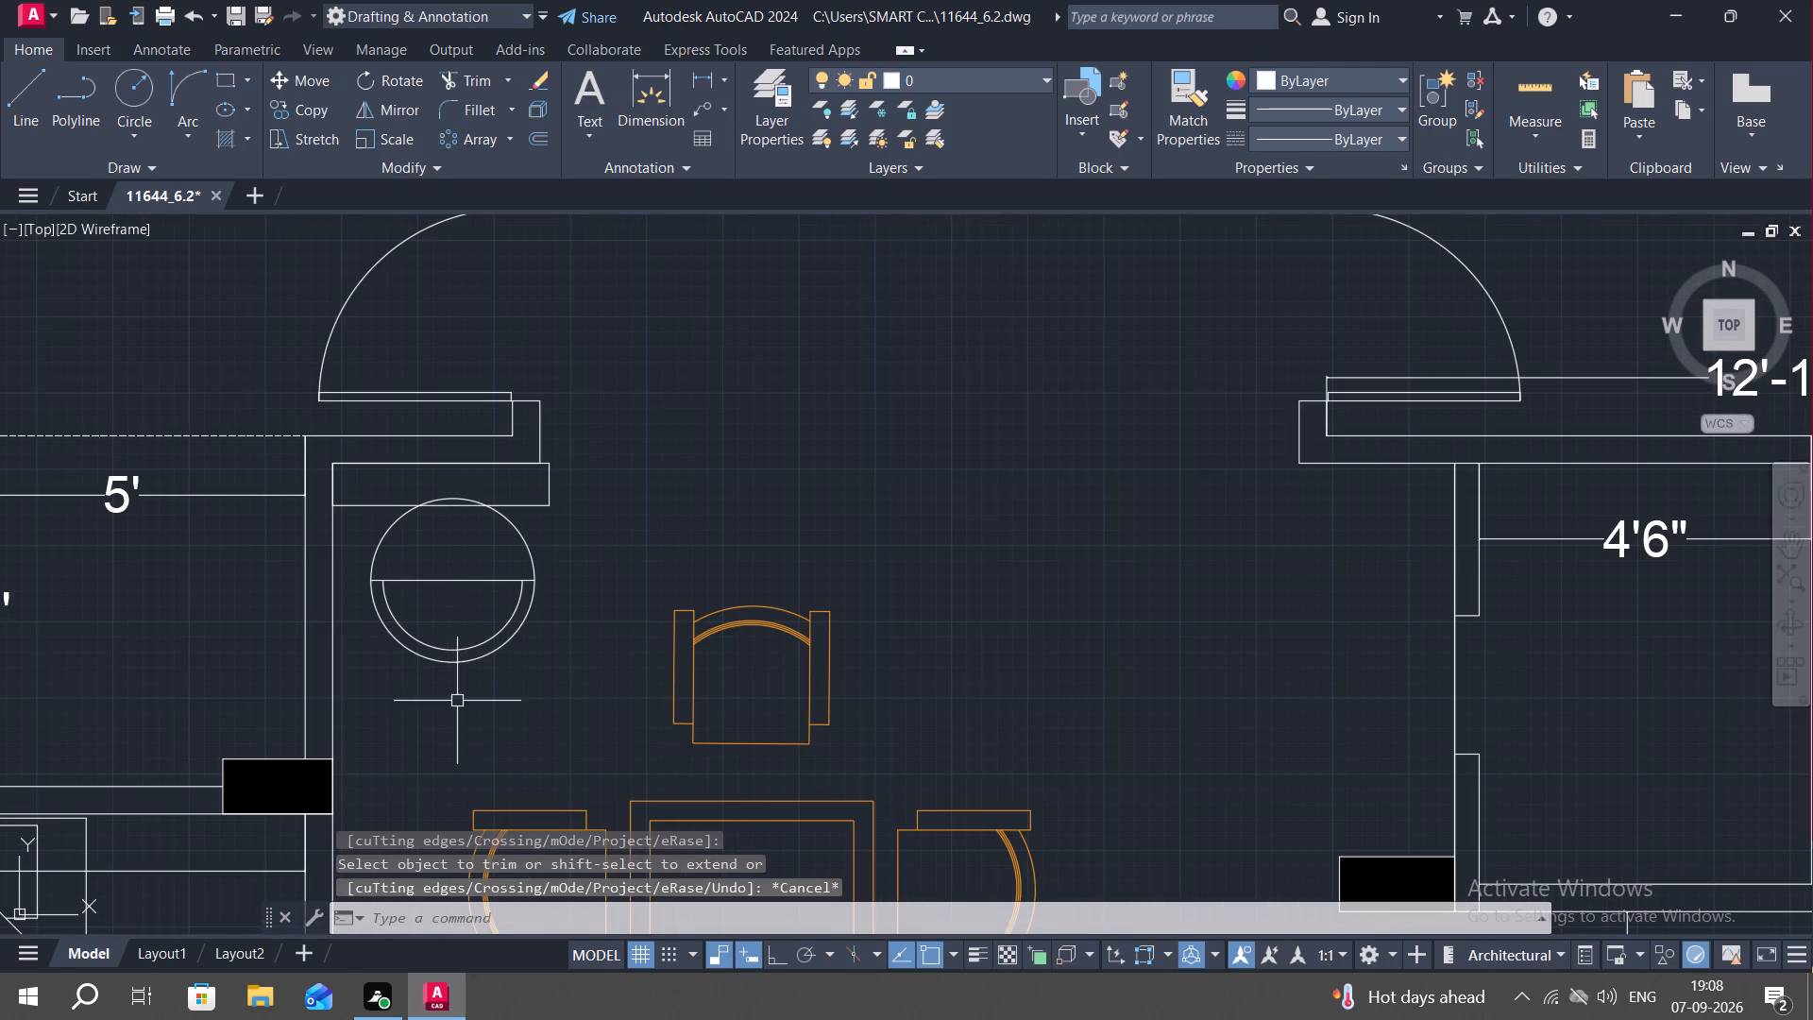
{"action": "scroll", "coordinate": [439, 737], "scroll_direction": "down", "scroll_amount": 3}
{"action": "middle_click_drag", "start_coordinate": [434, 732], "coordinate": [453, 571]}
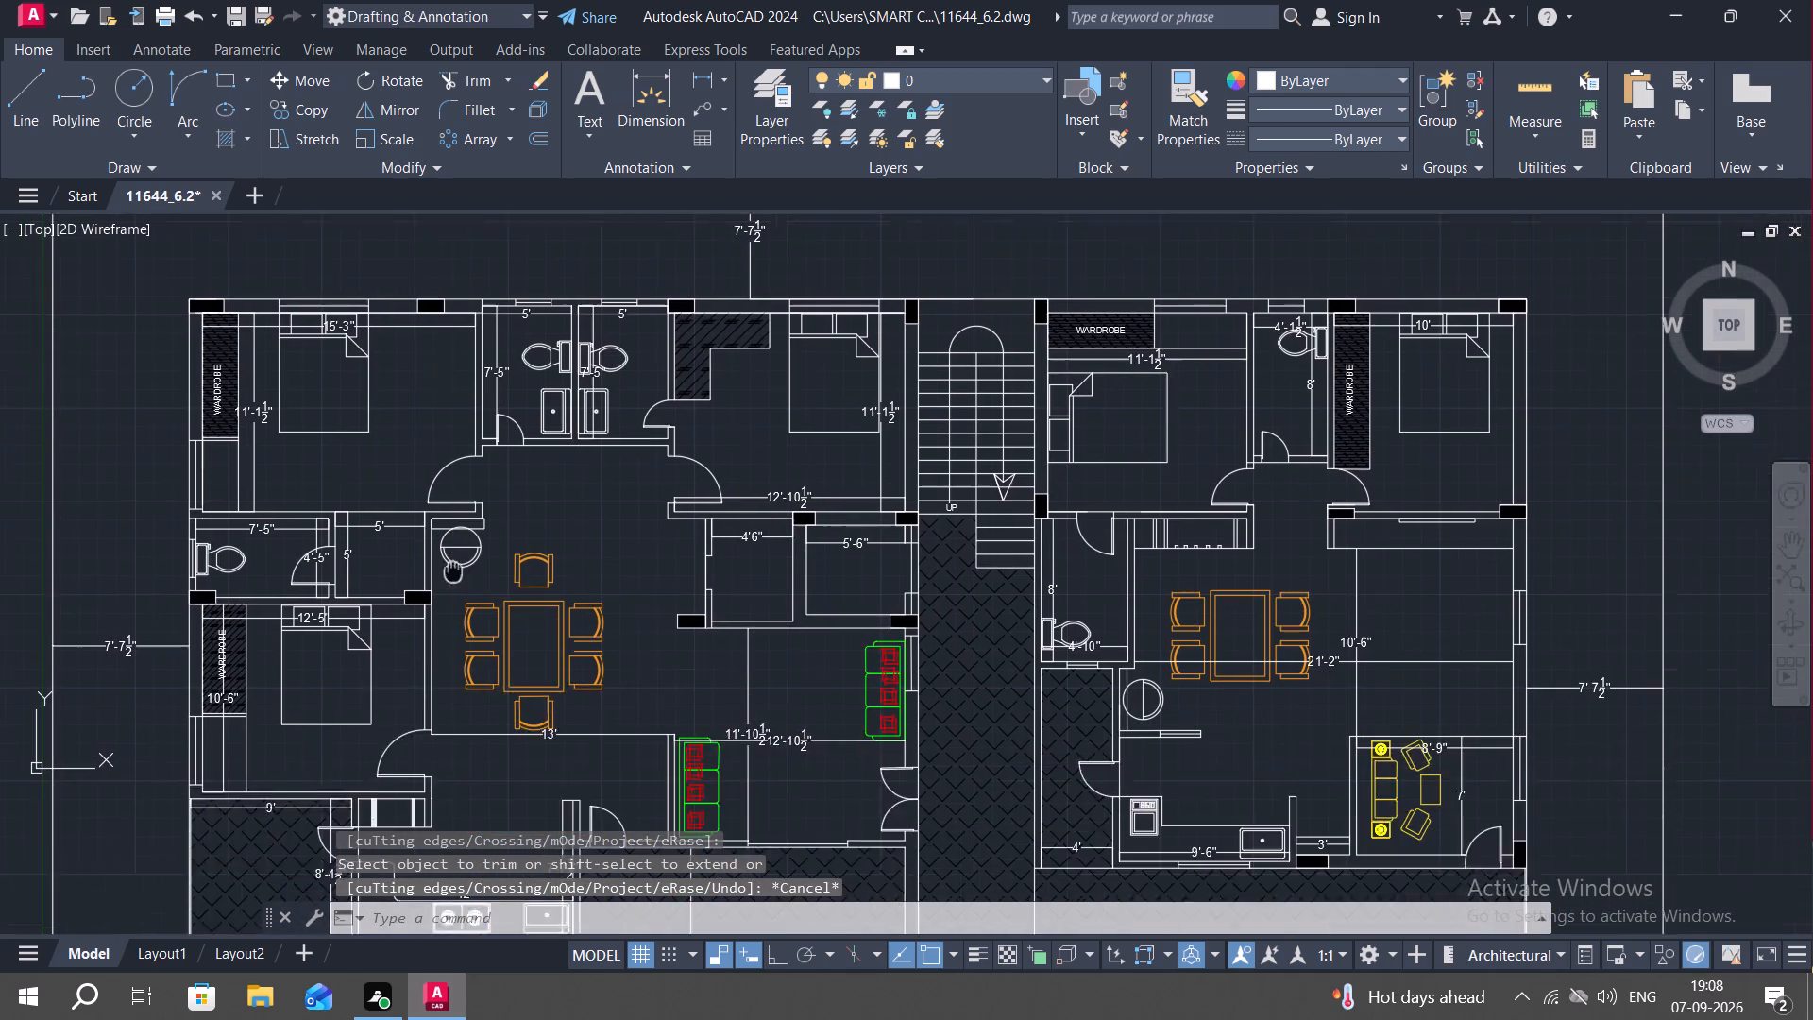
{"action": "scroll", "coordinate": [453, 572], "scroll_direction": "down", "scroll_amount": 2}
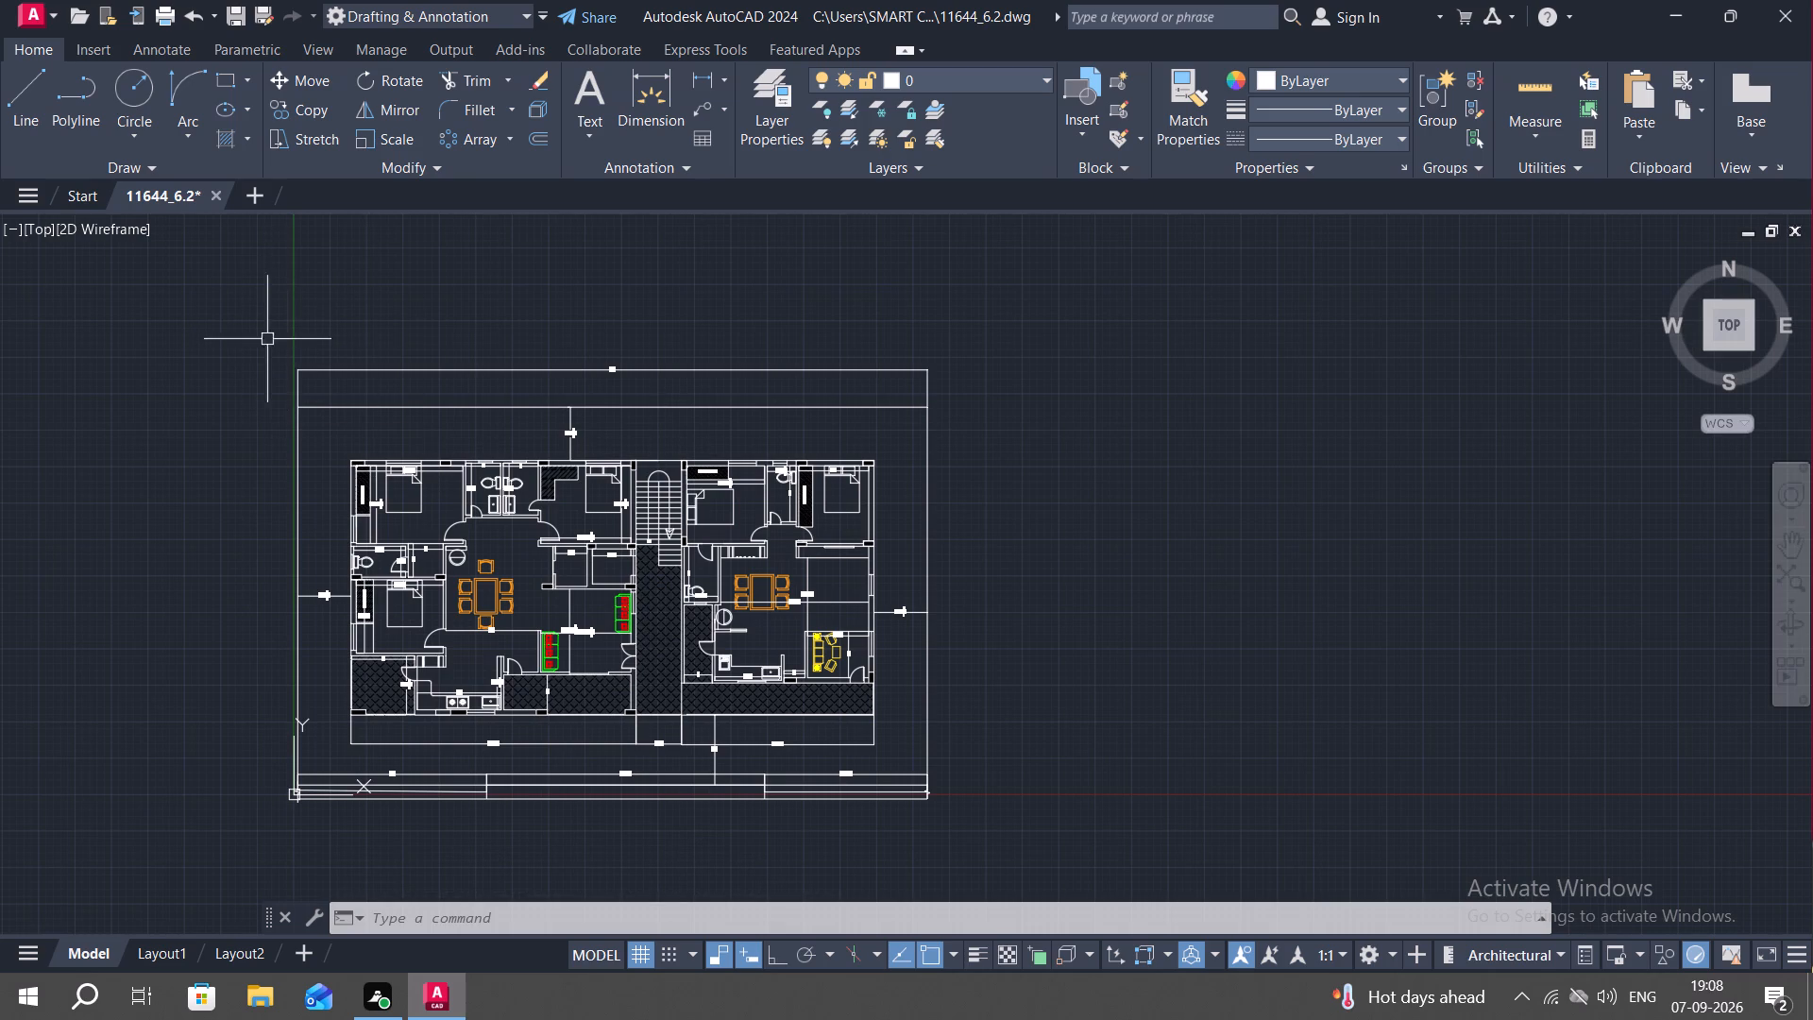
{"action": "left_click", "coordinate": [266, 9]}
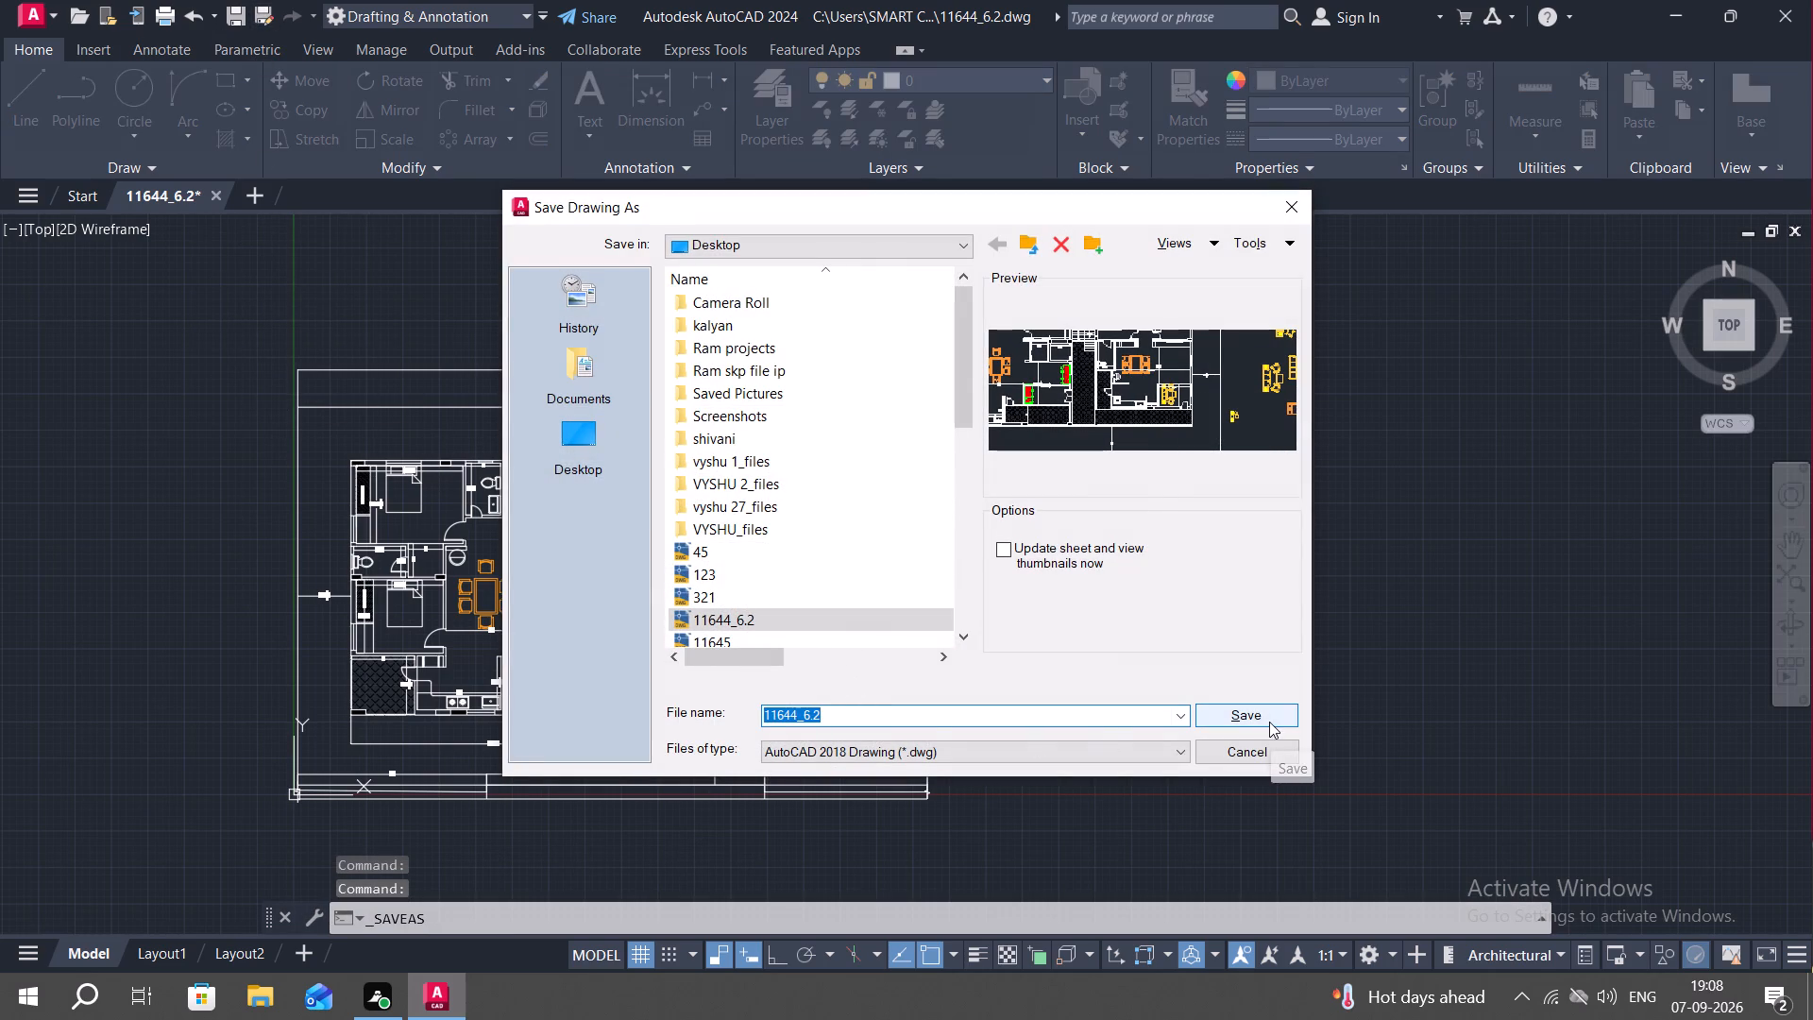
{"action": "left_click", "coordinate": [1269, 722]}
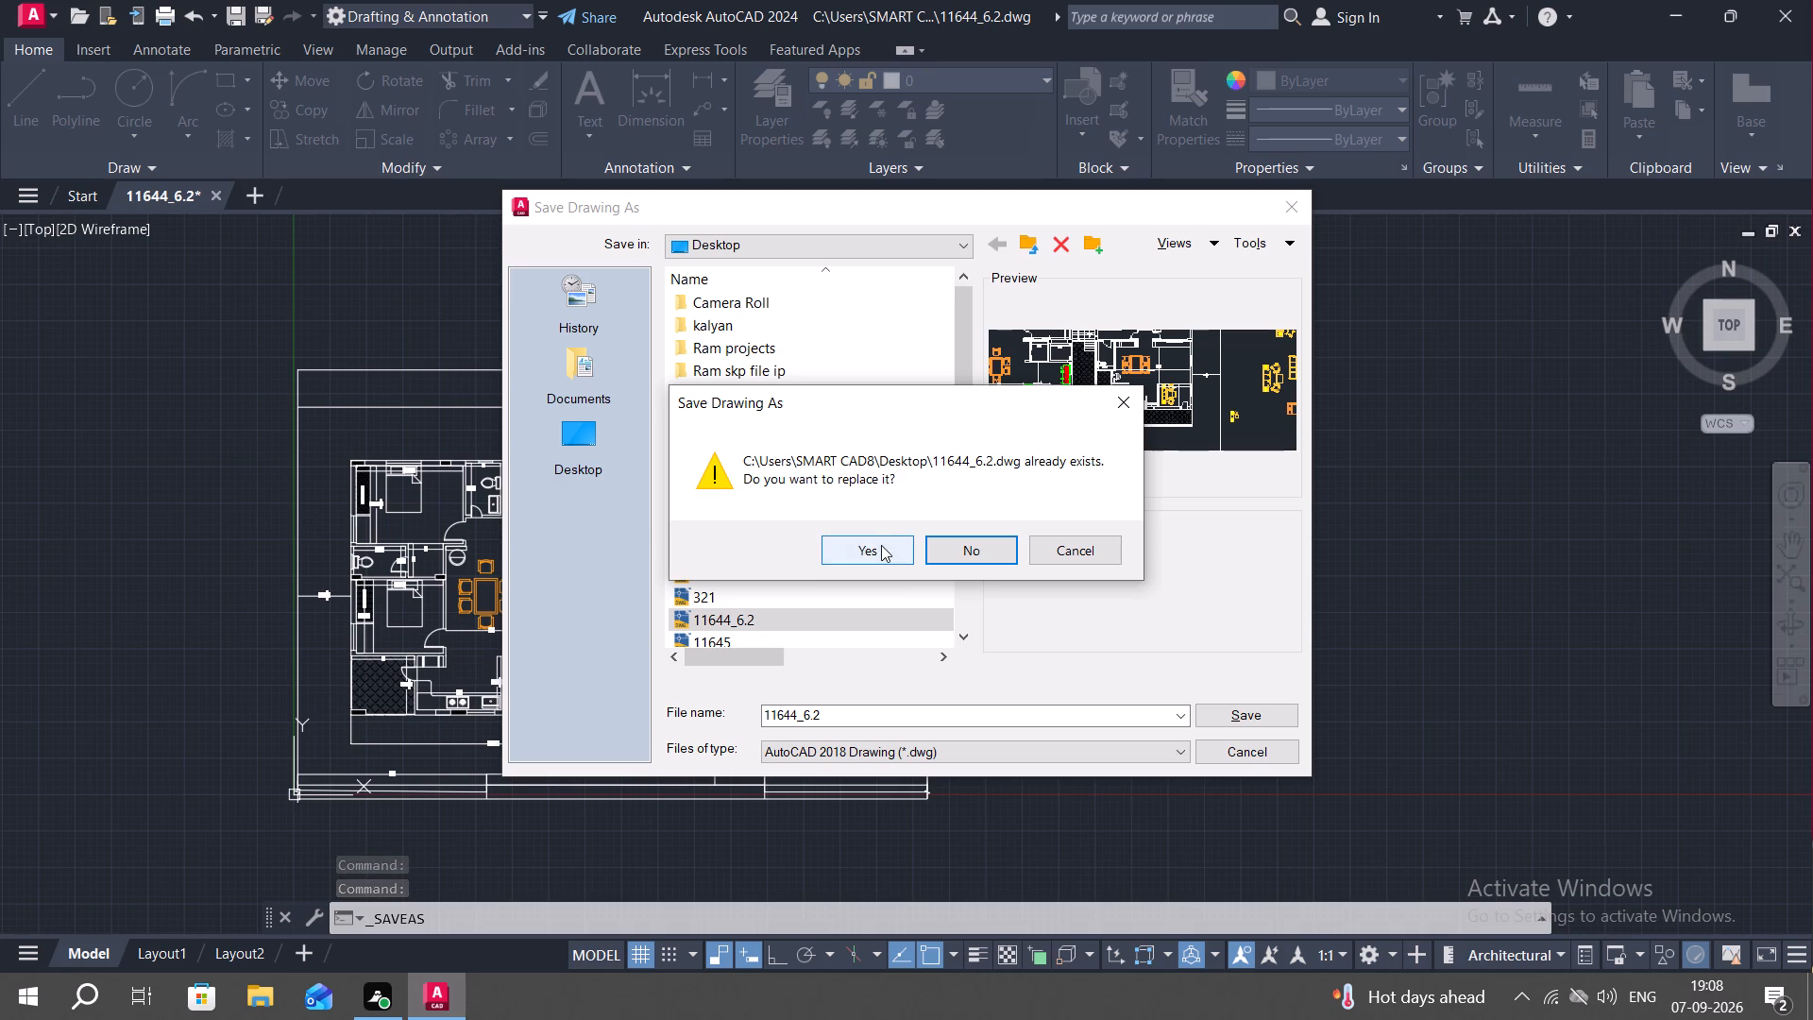
{"action": "left_click", "coordinate": [881, 545]}
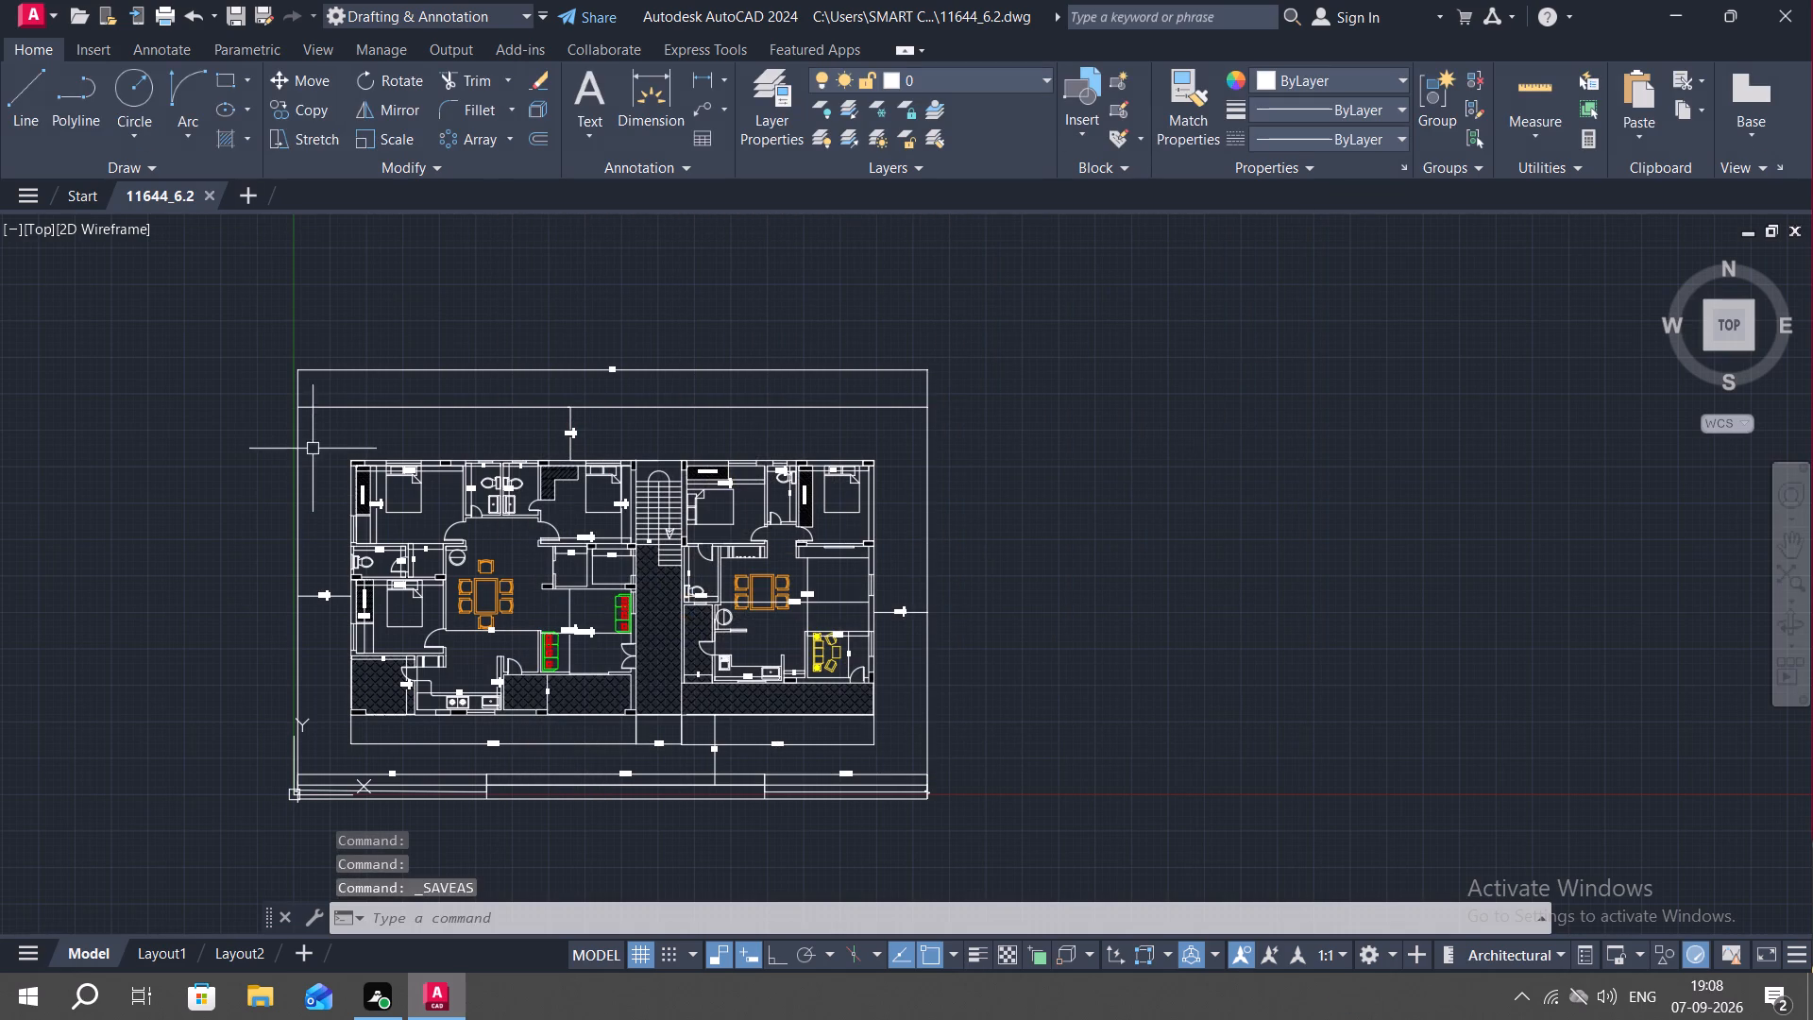
Add multiline text reading "M. BED" with a 6" text height in the empty space beside the plan's right side.
{"action": "type", "text": "T"}
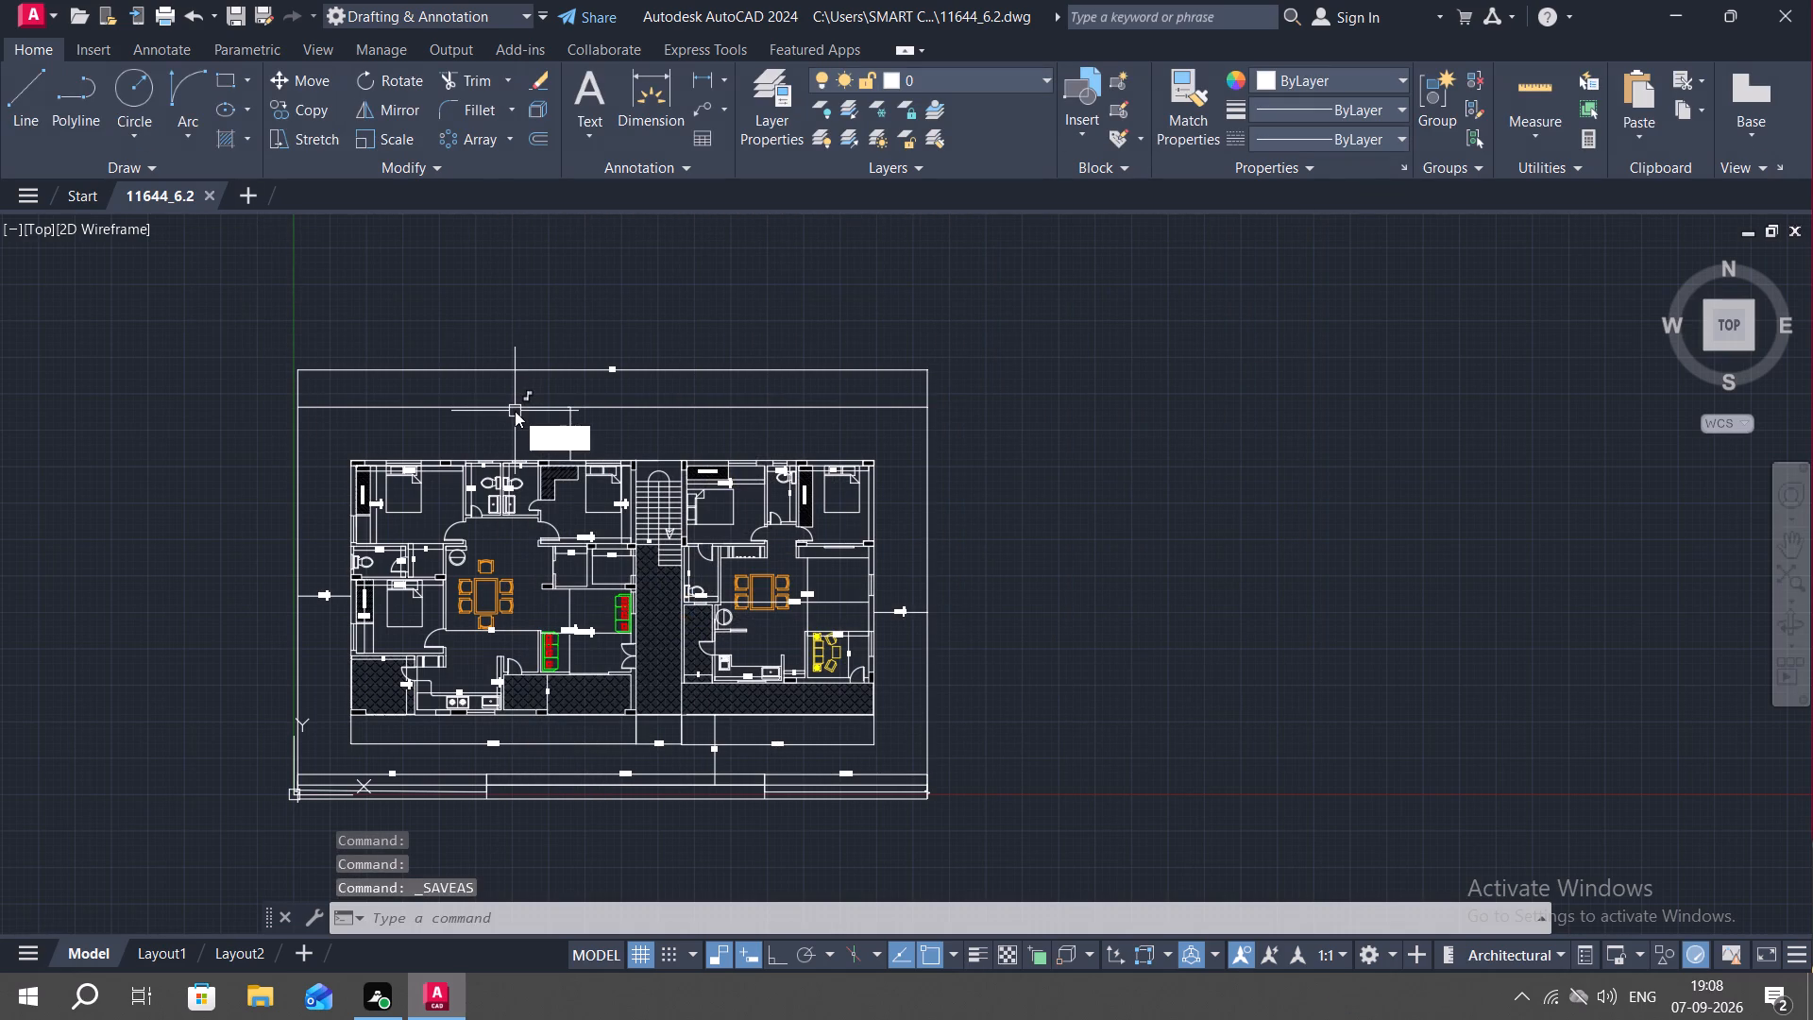
{"action": "key", "text": "space"}
{"action": "left_click", "coordinate": [1004, 405]}
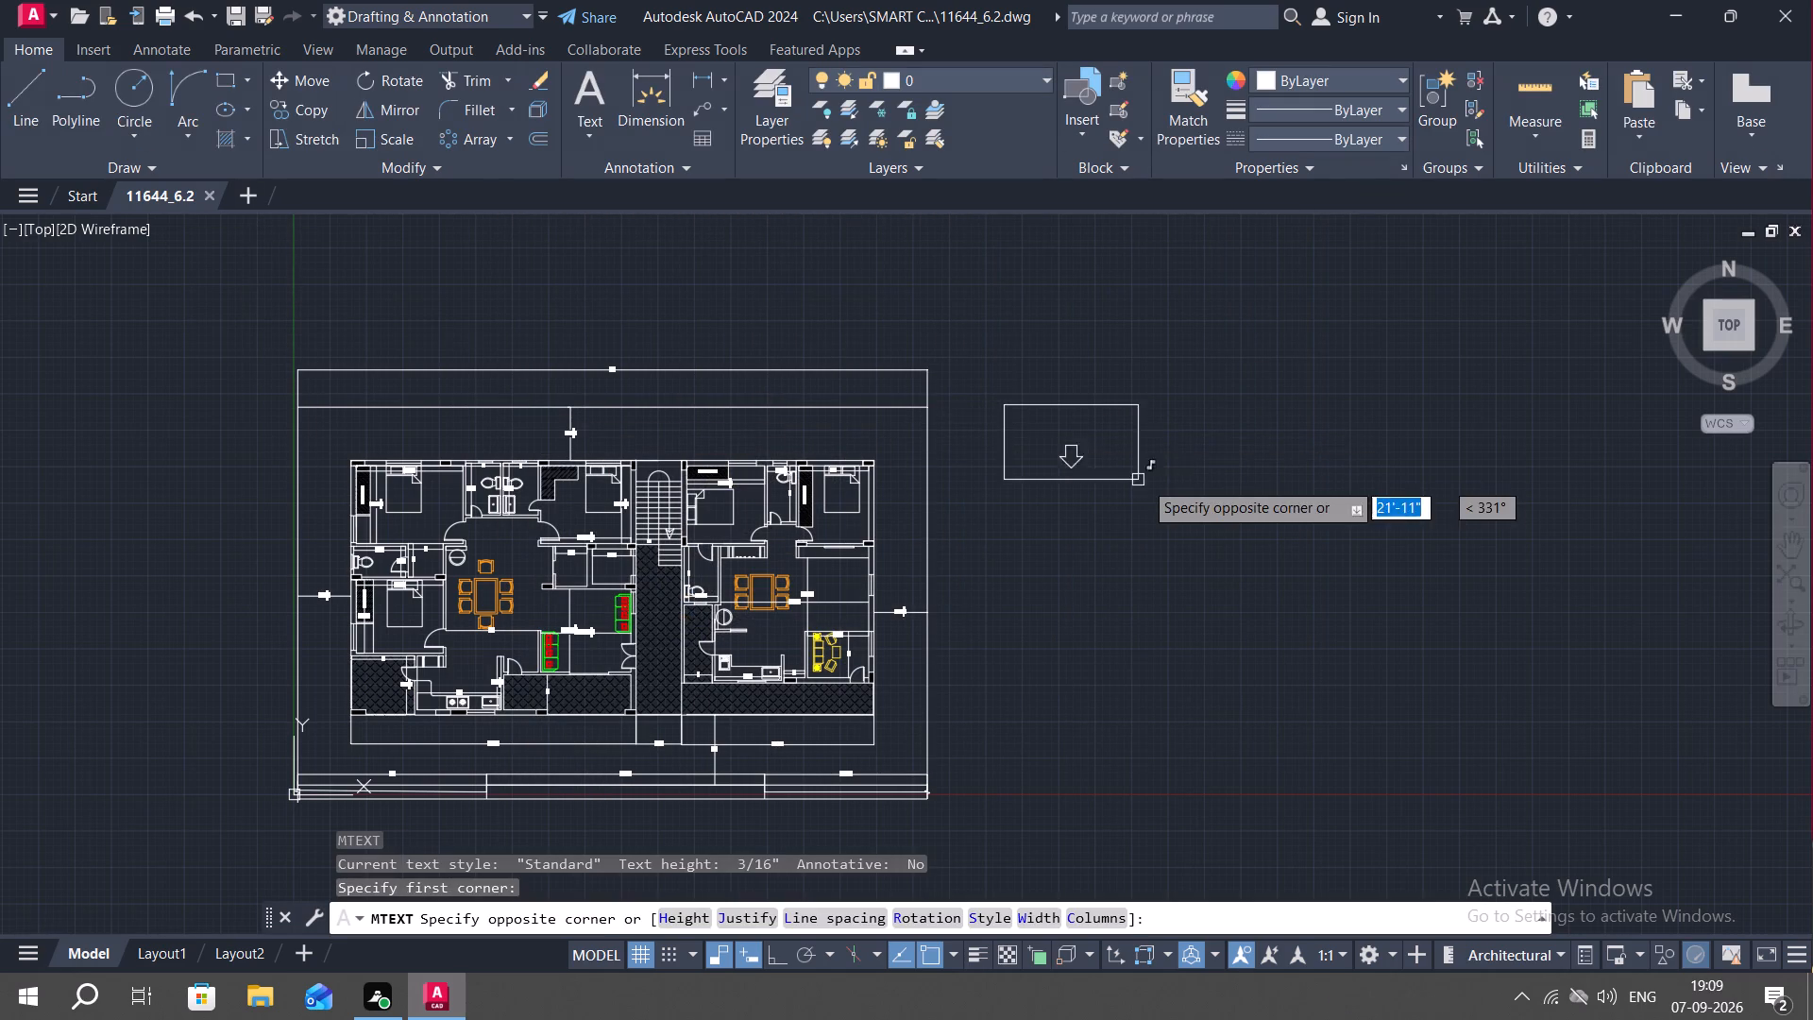
{"action": "left_click", "coordinate": [1174, 489]}
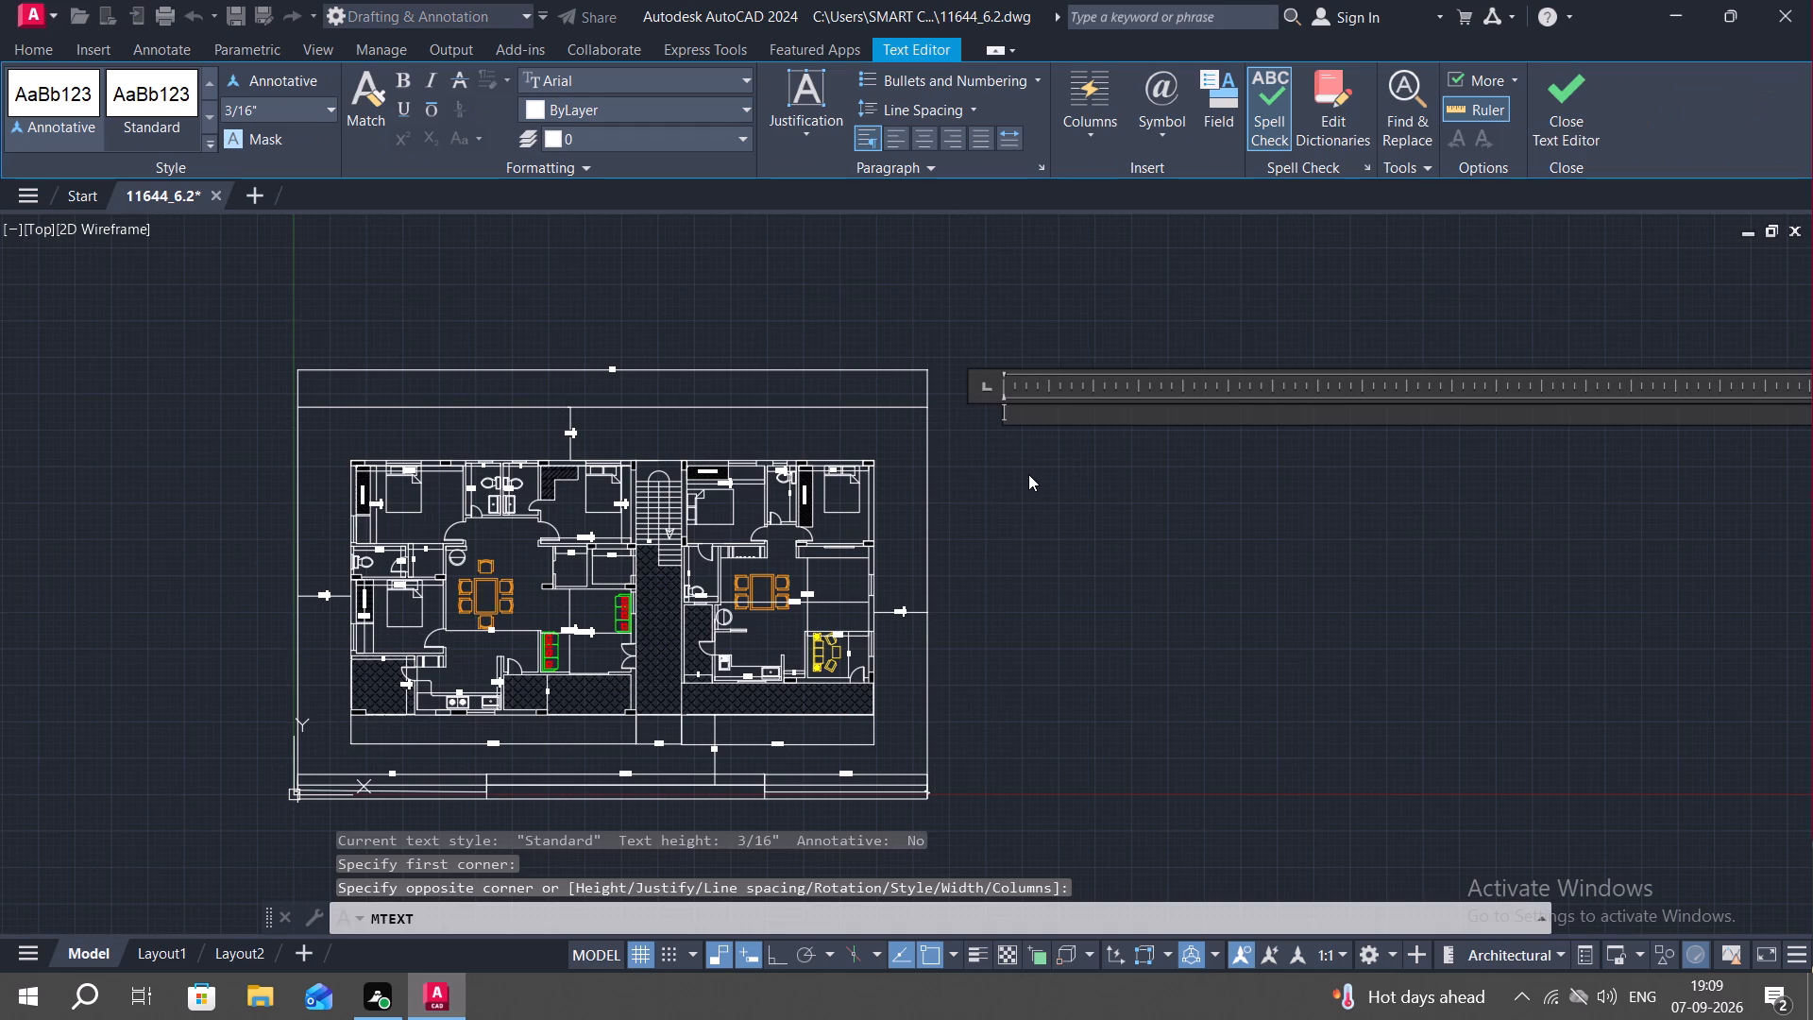
{"action": "left_click", "coordinate": [272, 105]}
{"action": "left_click", "coordinate": [1014, 407]}
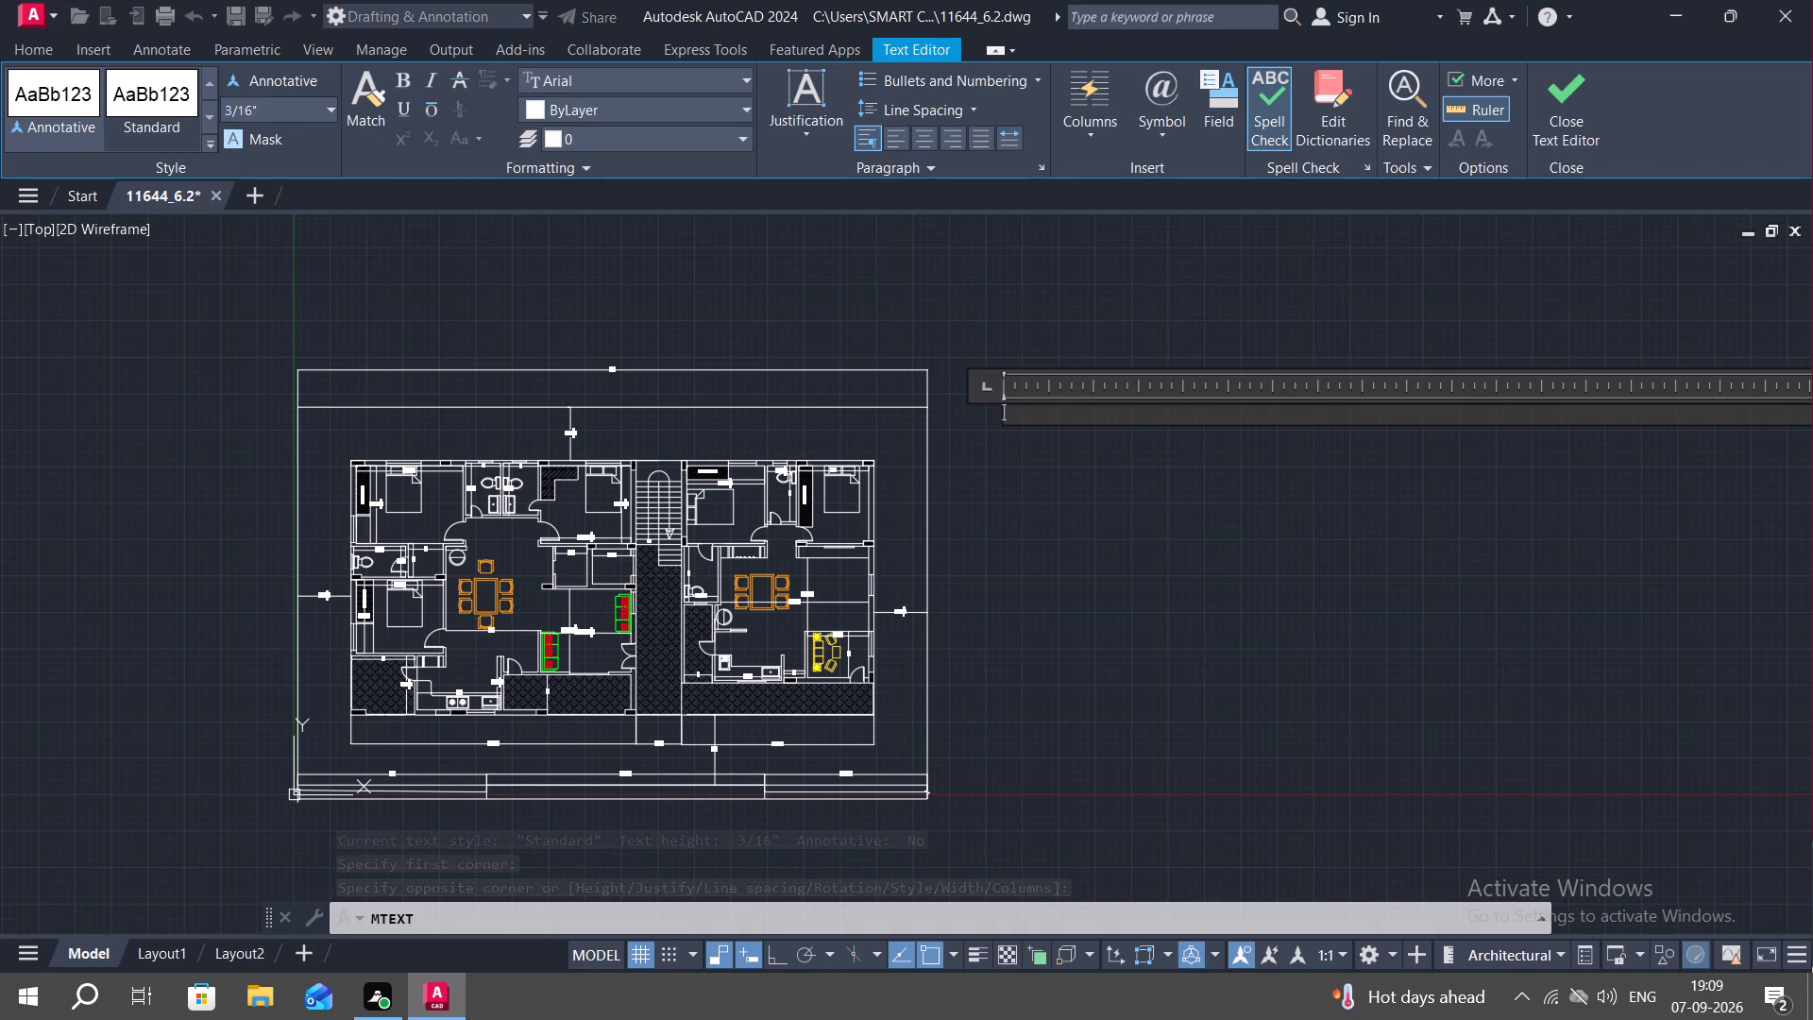
{"action": "key", "text": "d"}
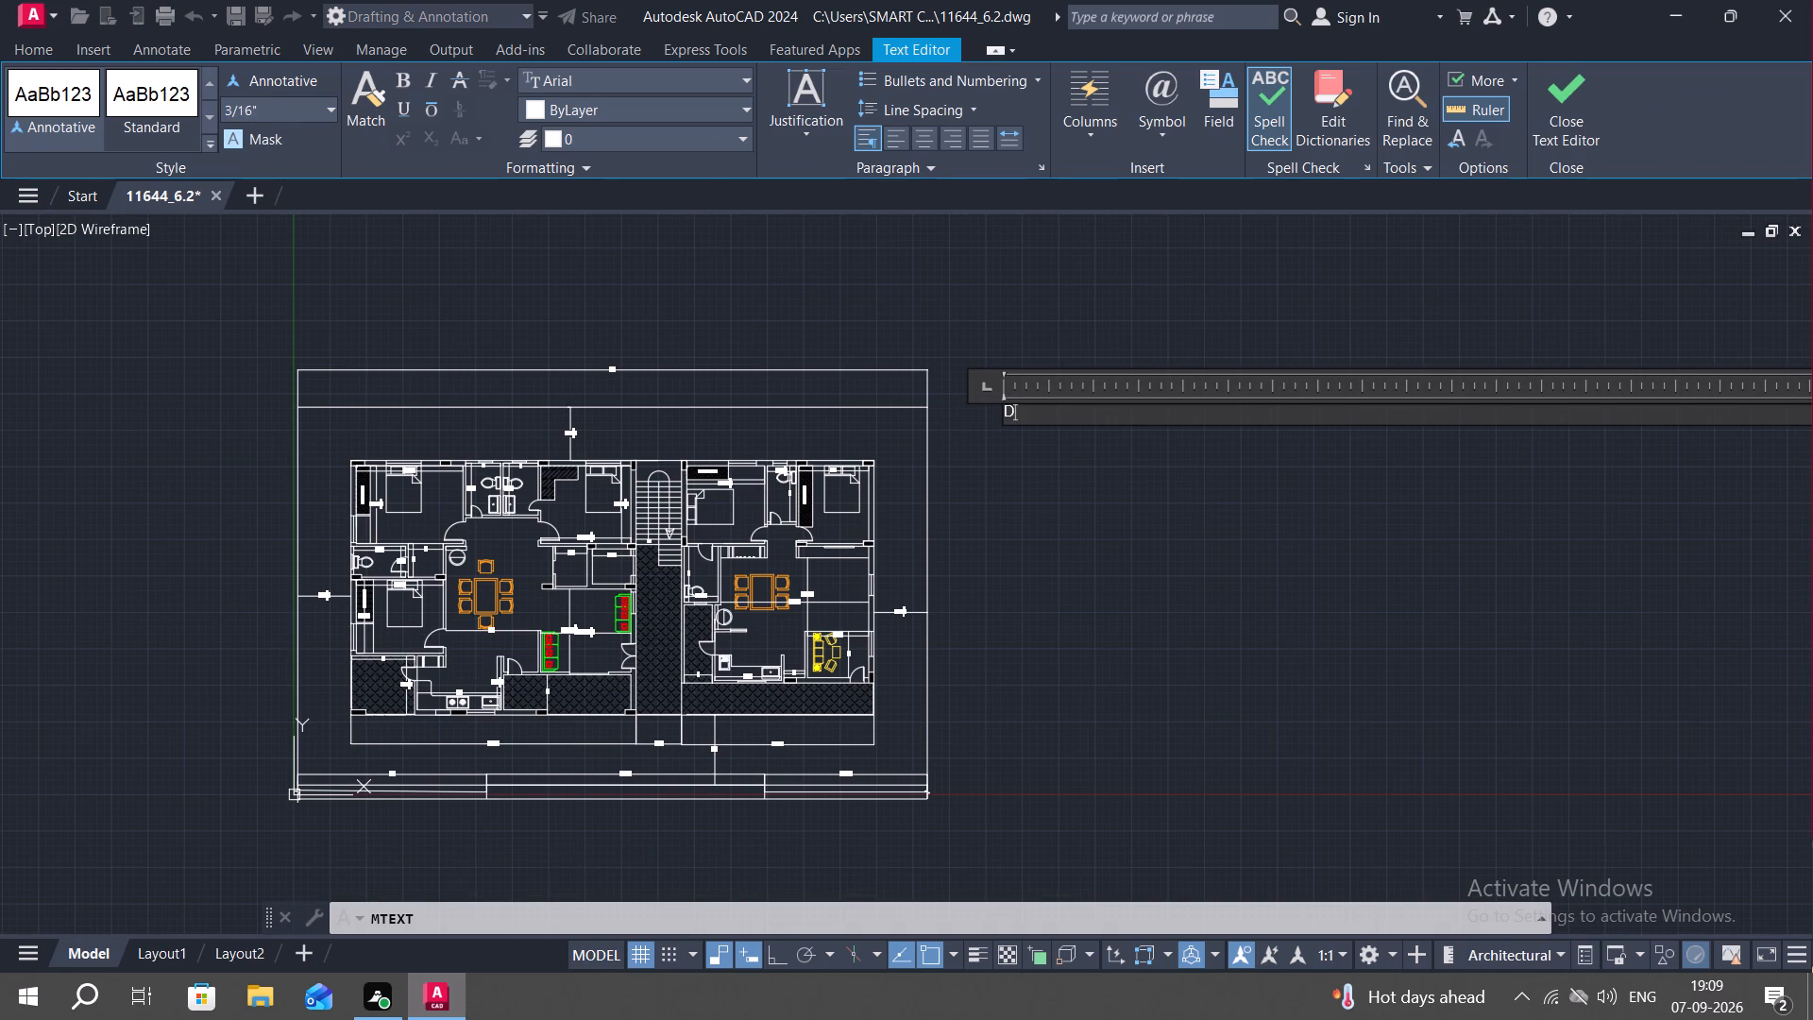
{"action": "double_click", "coordinate": [1015, 413]}
{"action": "left_click", "coordinate": [258, 110]}
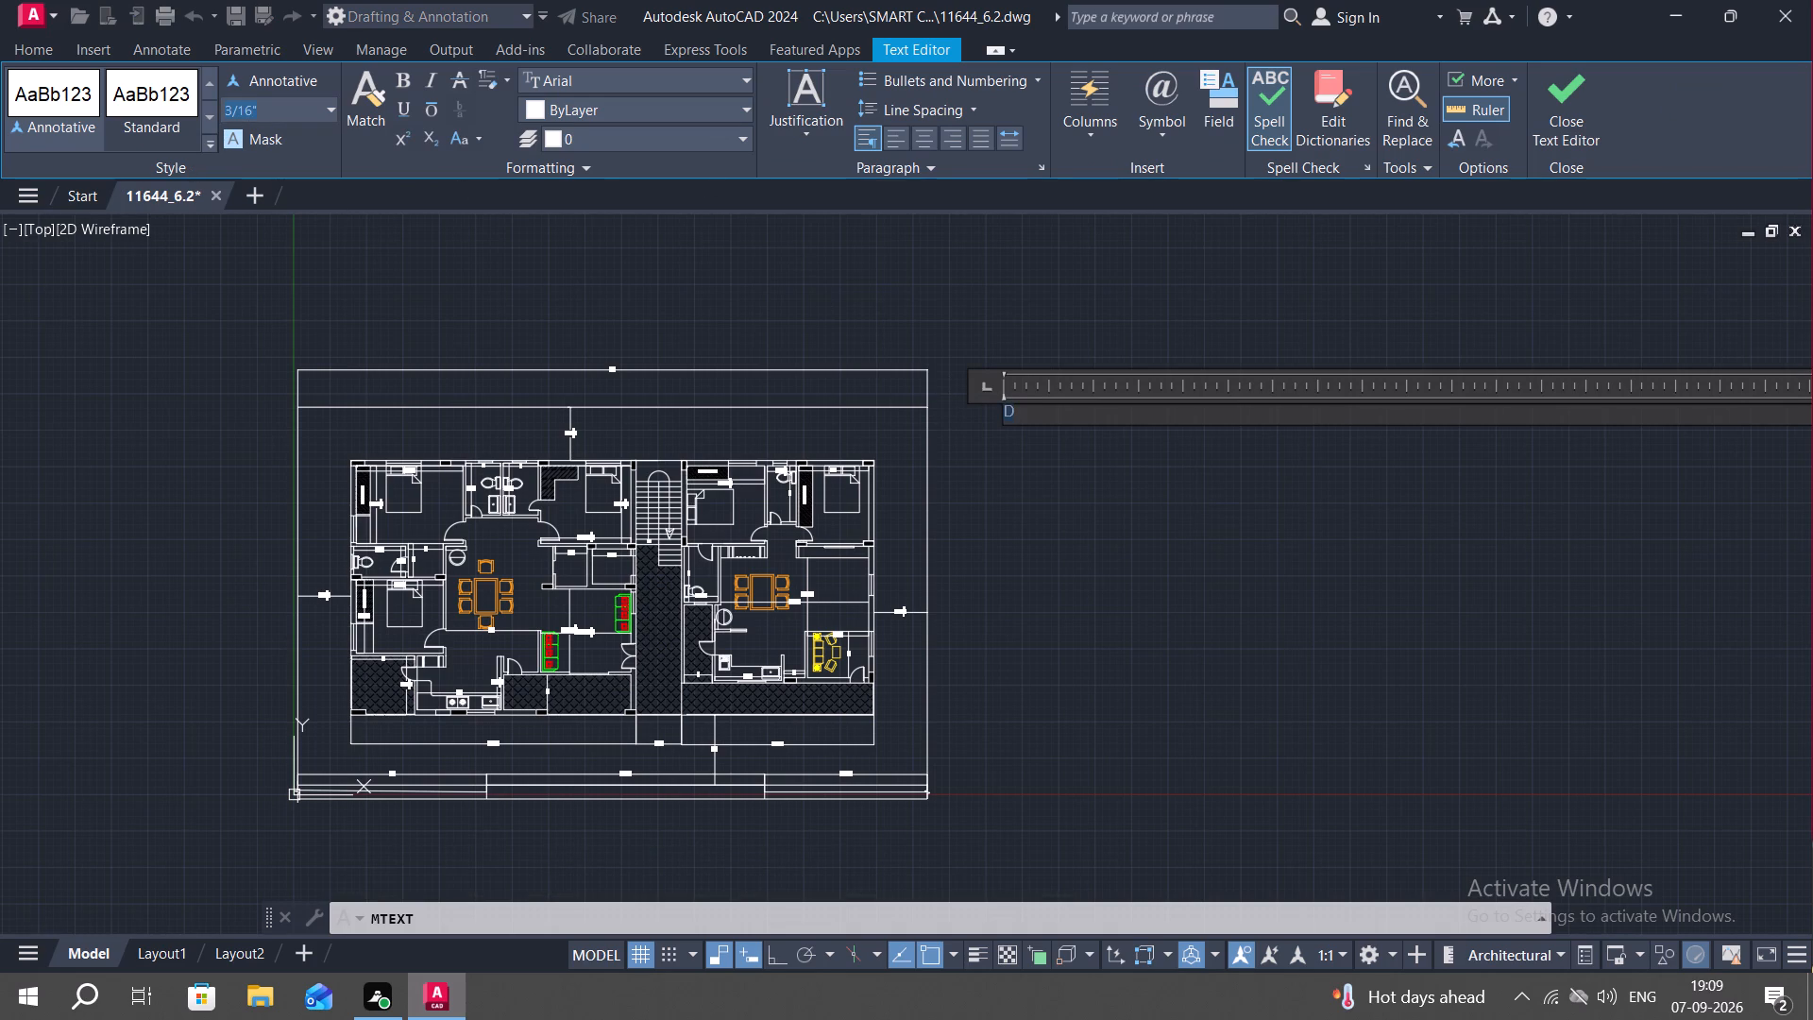
{"action": "key", "text": "BackSpace"}
{"action": "type", "text": "6\""}
{"action": "key", "text": "Return"}
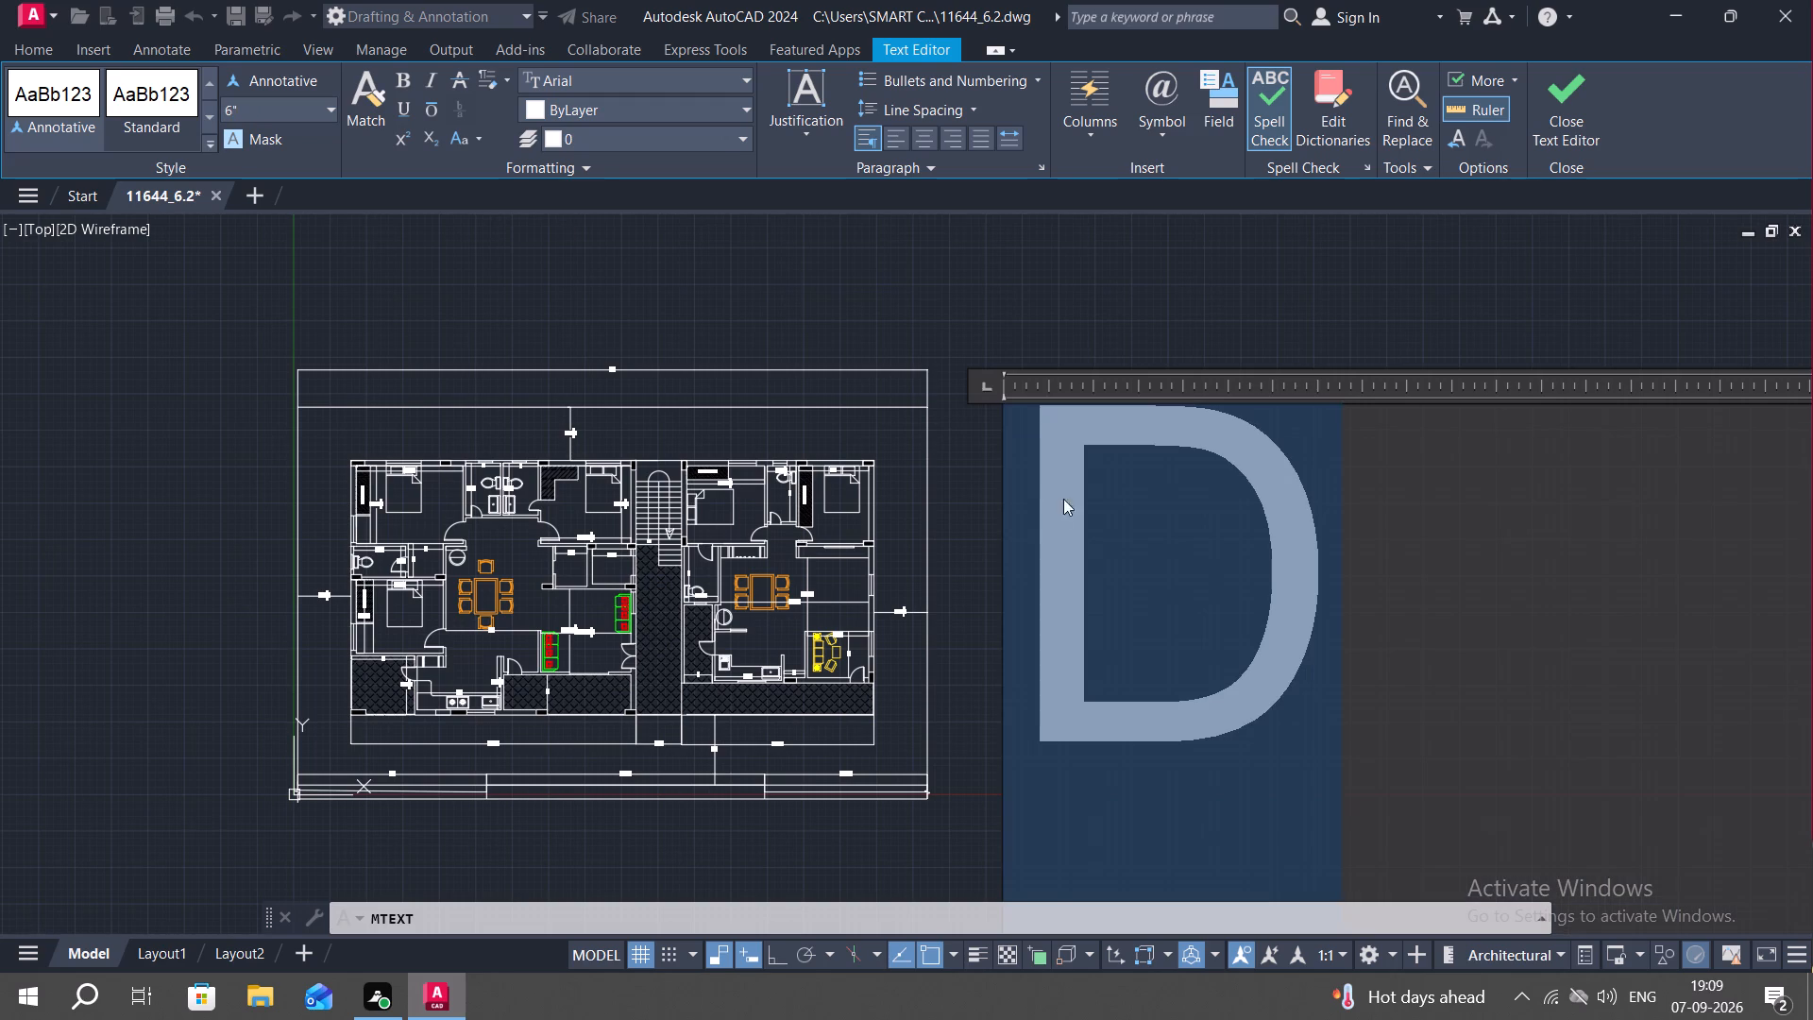
{"action": "left_click", "coordinate": [1322, 473]}
{"action": "middle_click_drag", "start_coordinate": [1314, 473], "coordinate": [1143, 422]}
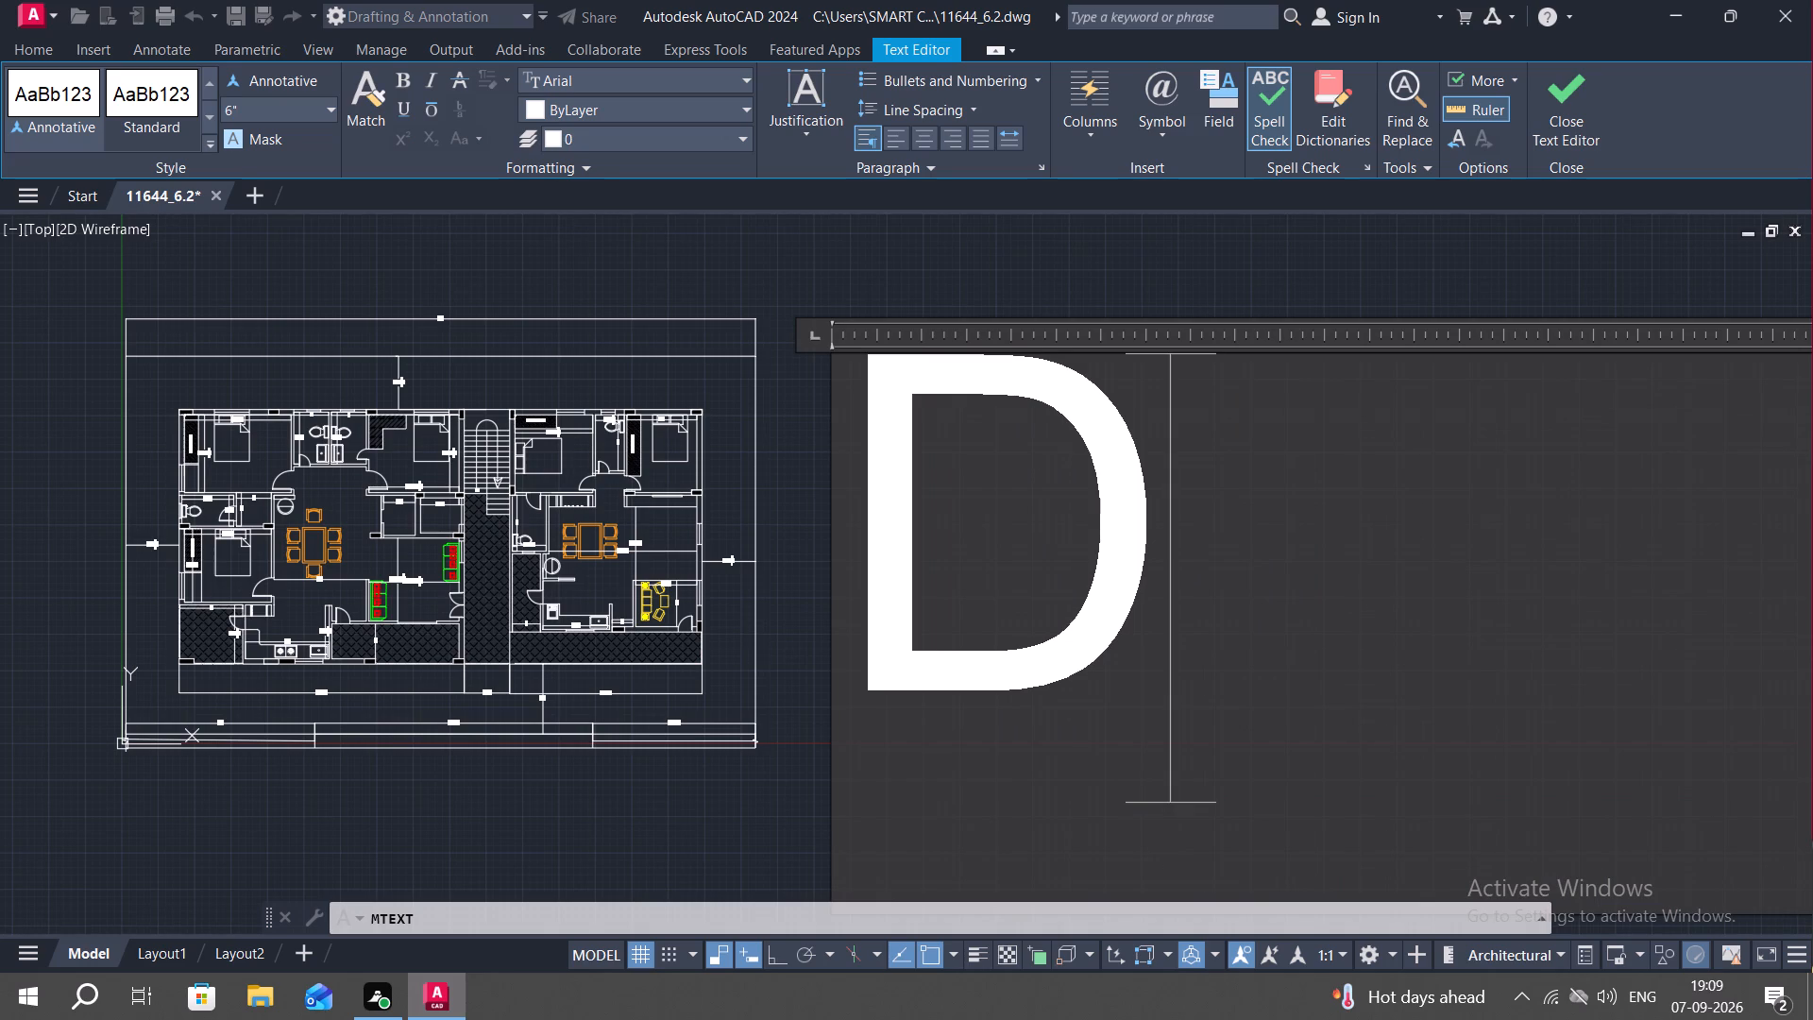
{"action": "key", "text": "BackSpace"}
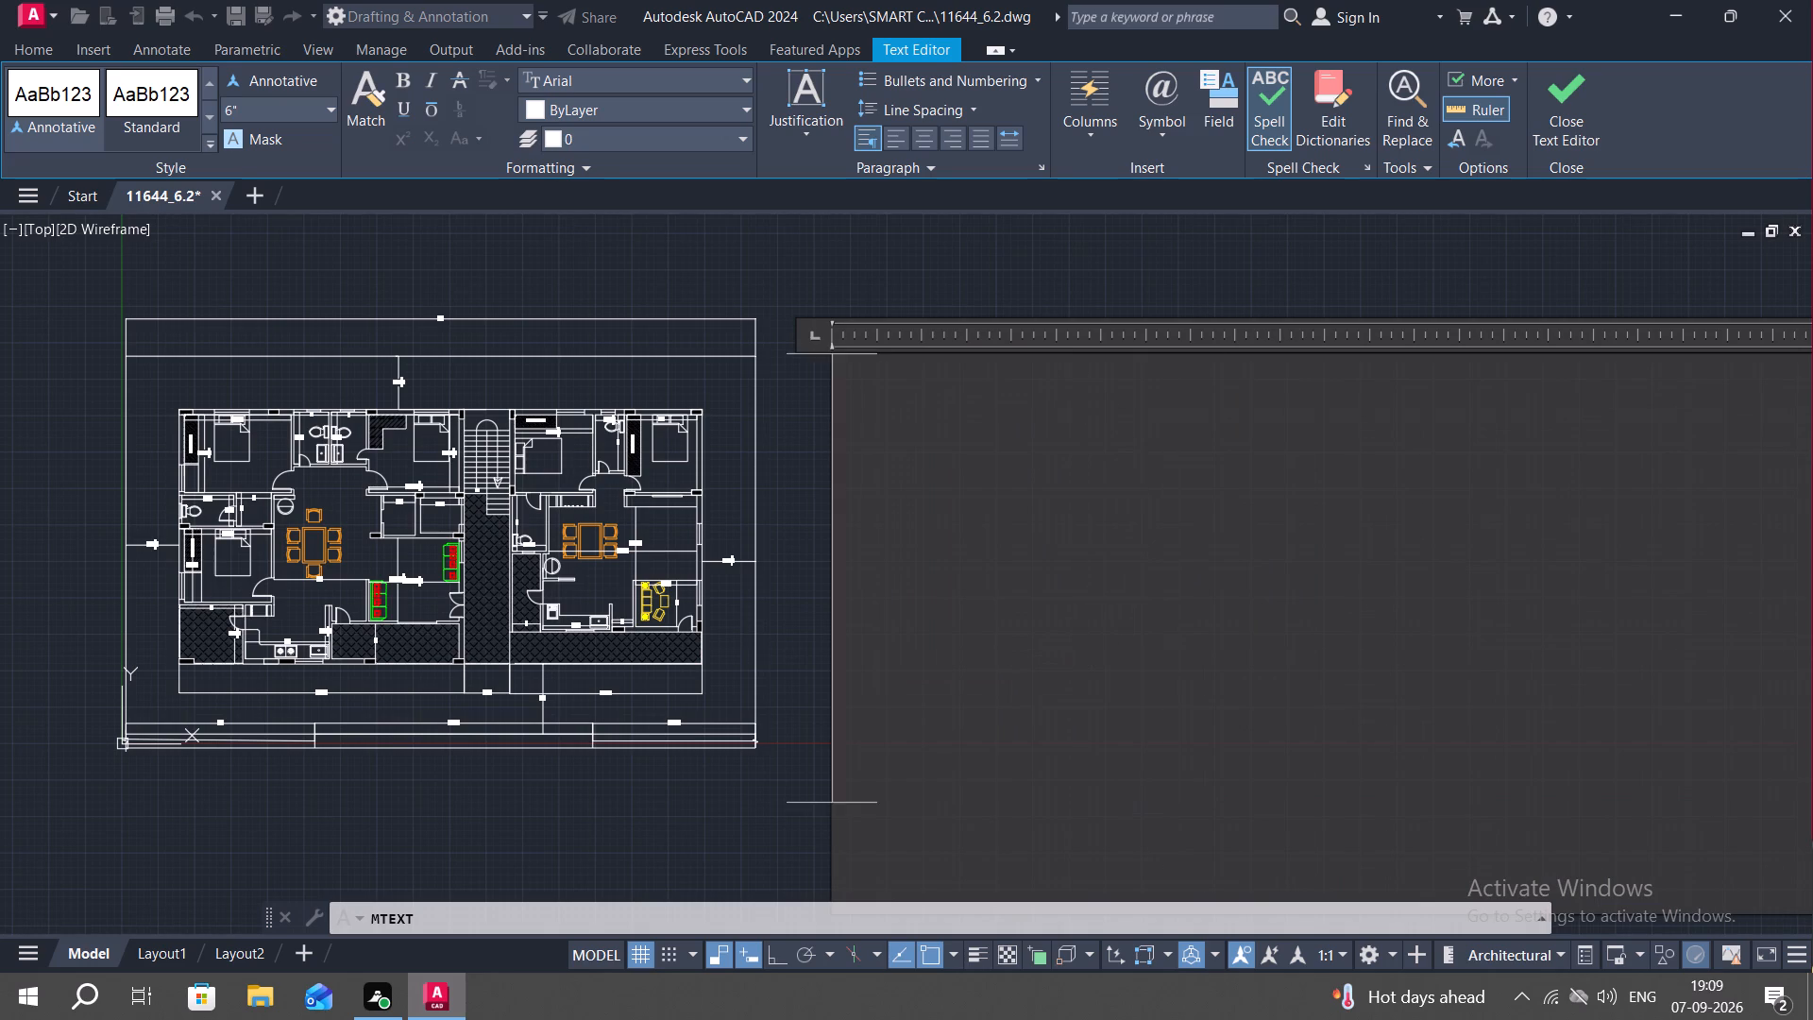
{"action": "type", "text": "M."}
{"action": "key", "text": "space"}
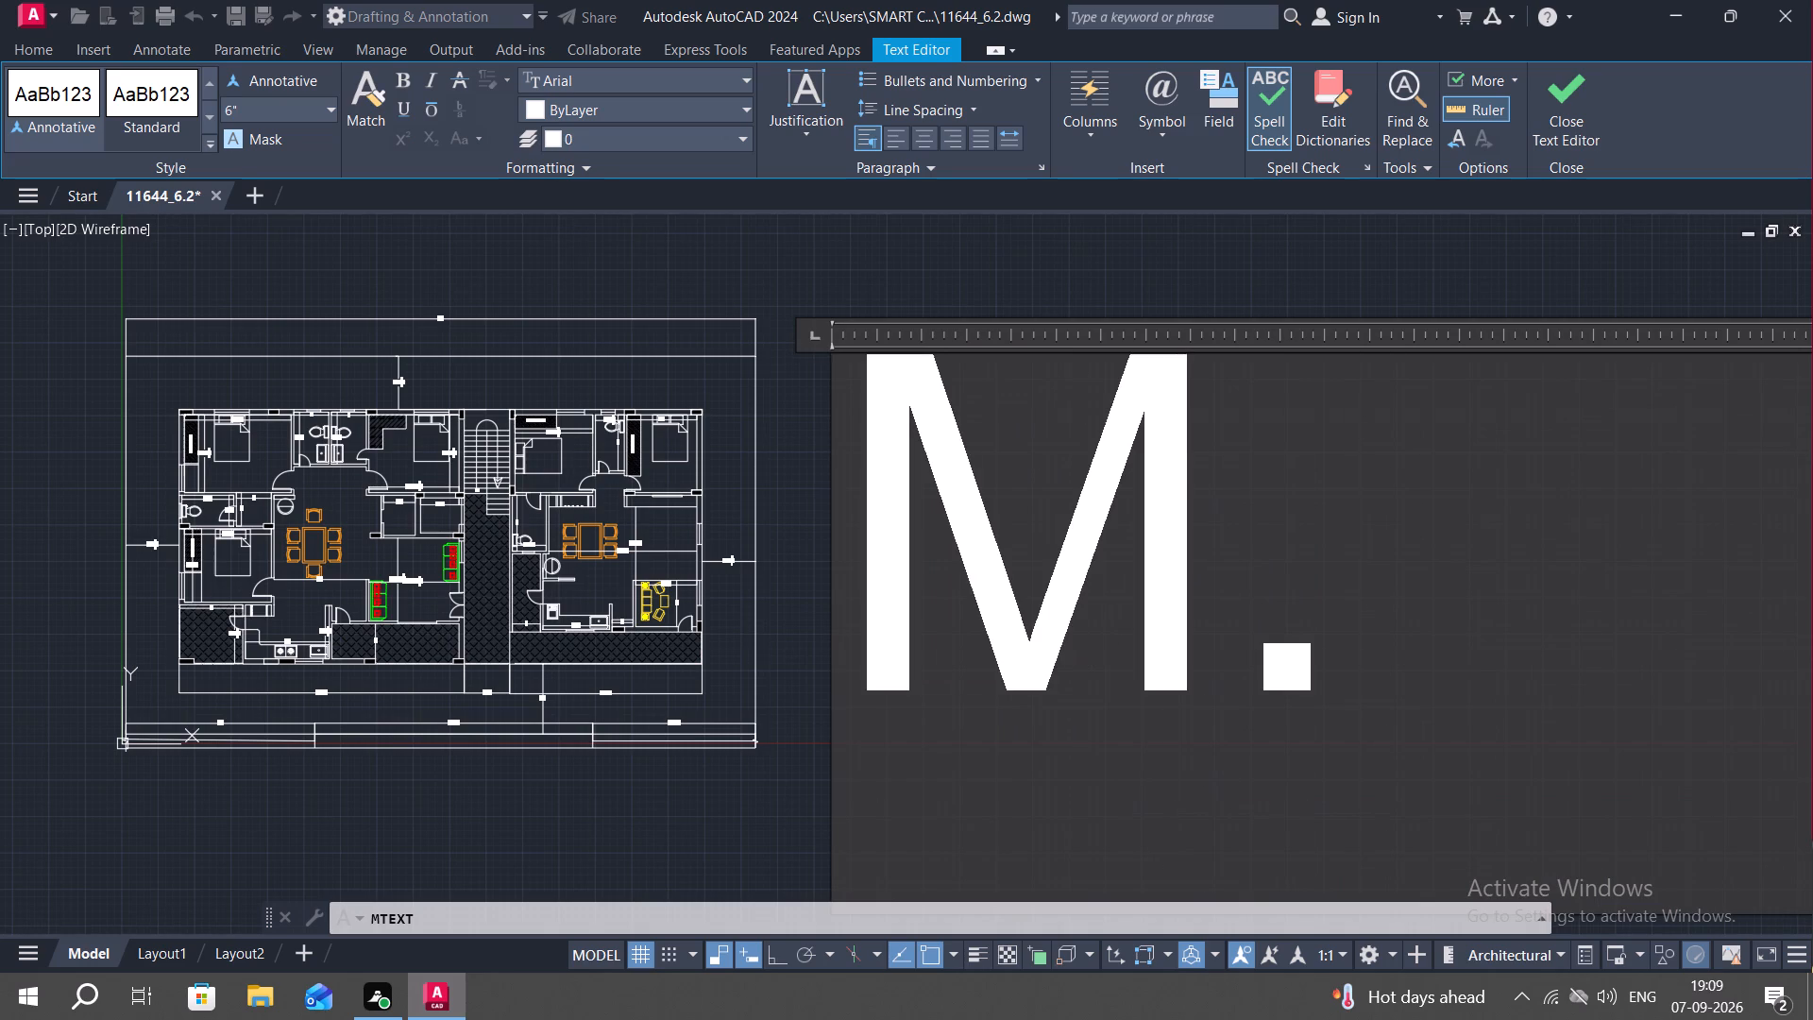
{"action": "type", "text": "BED"}
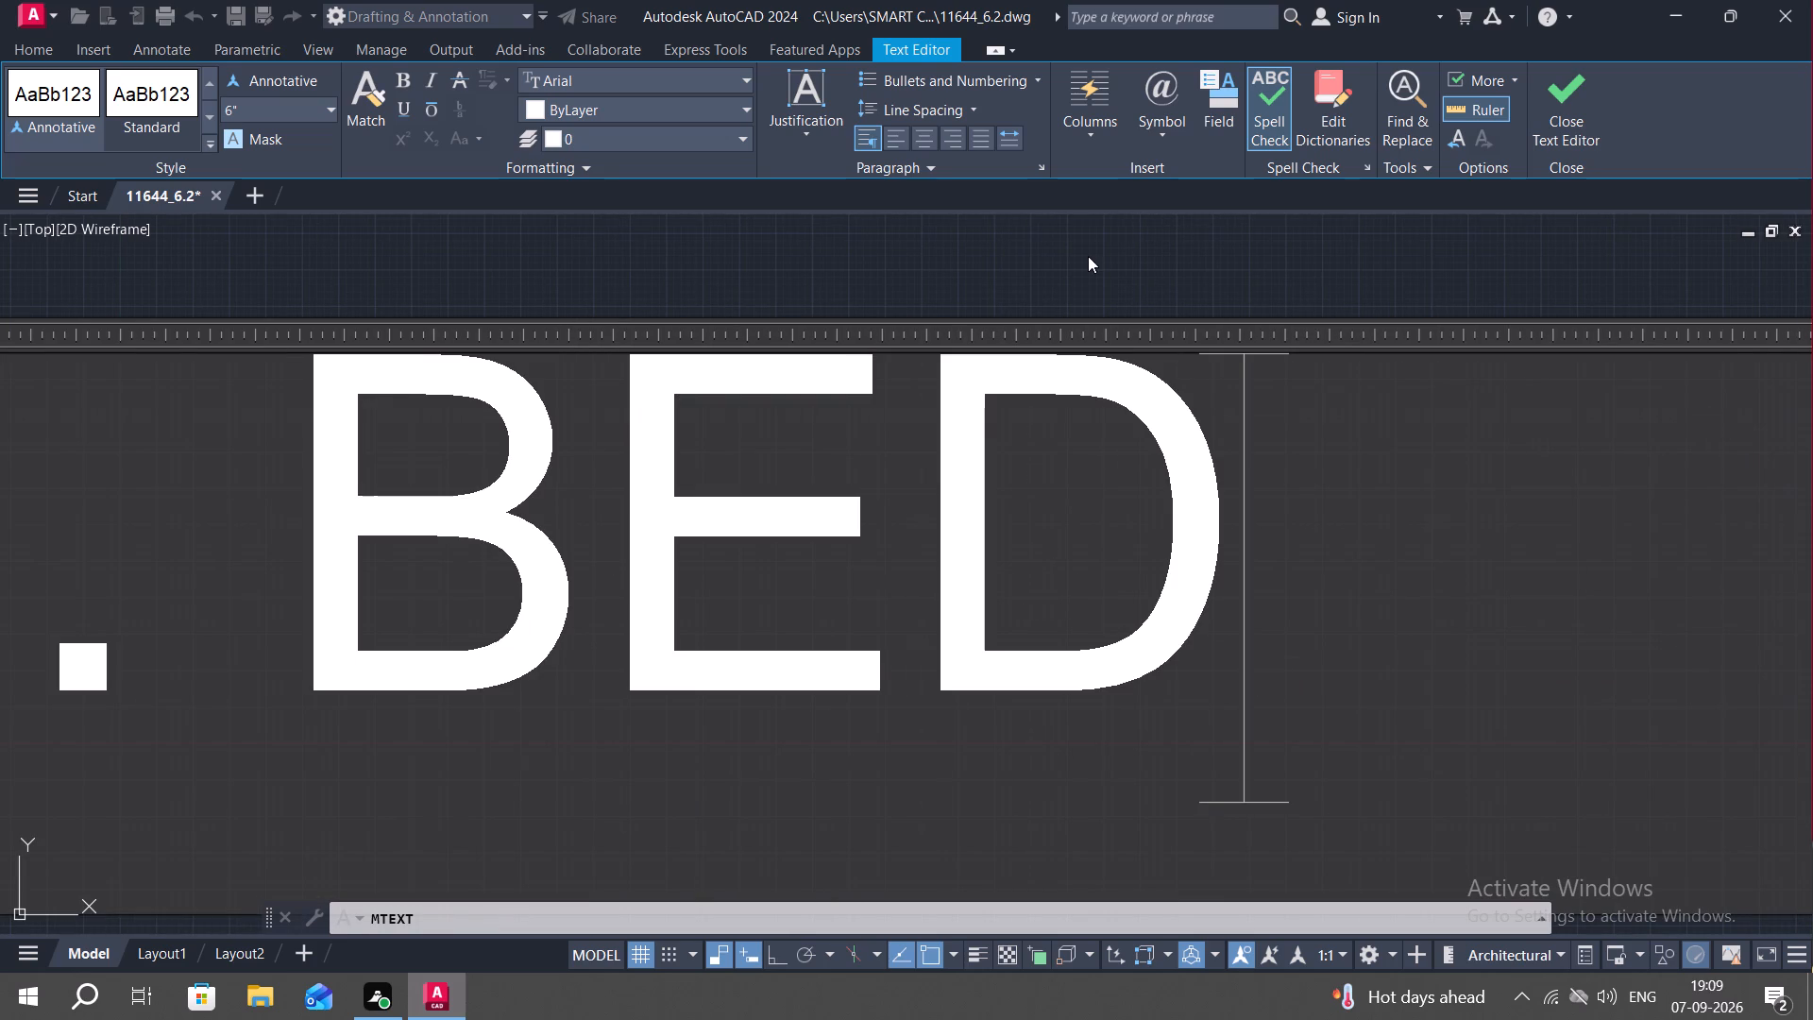
{"action": "left_click", "coordinate": [1022, 290]}
Copy the M. BED label to a spot directly below the original.
{"action": "scroll", "coordinate": [790, 484], "scroll_direction": "down", "scroll_amount": 4}
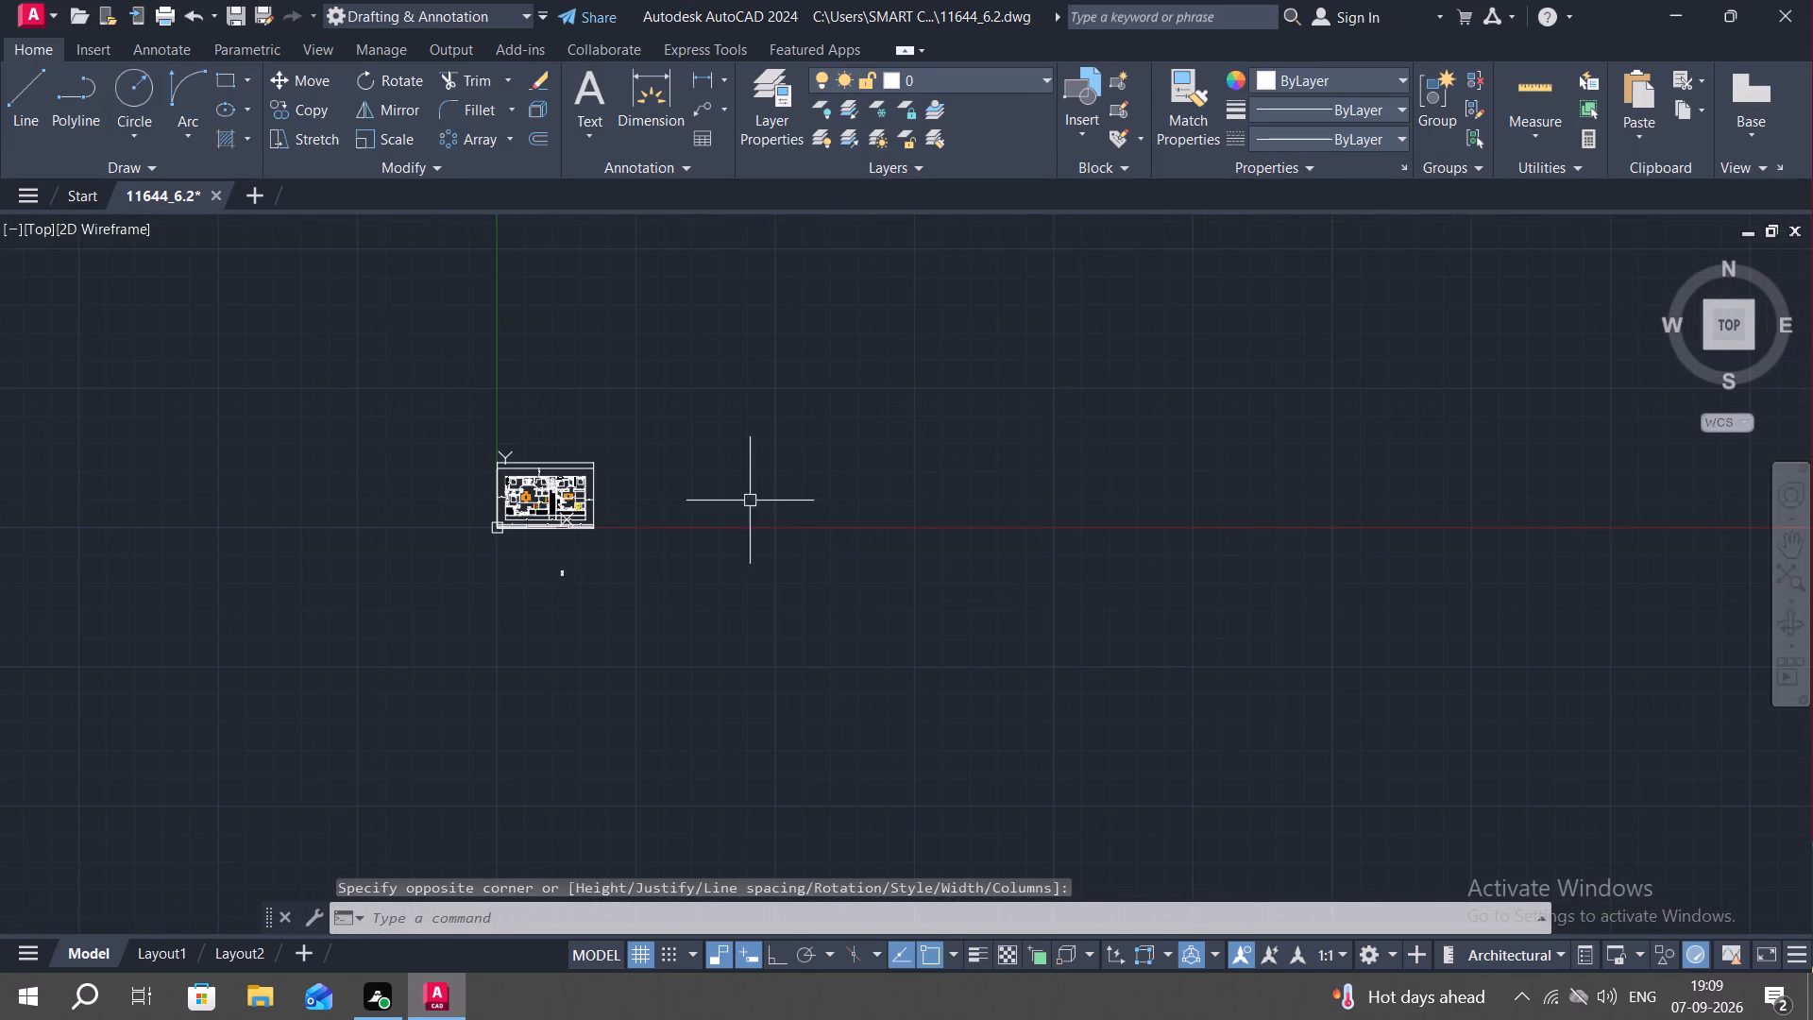
{"action": "scroll", "coordinate": [561, 560], "scroll_direction": "up", "scroll_amount": 3}
{"action": "scroll", "coordinate": [680, 351], "scroll_direction": "down", "scroll_amount": 2}
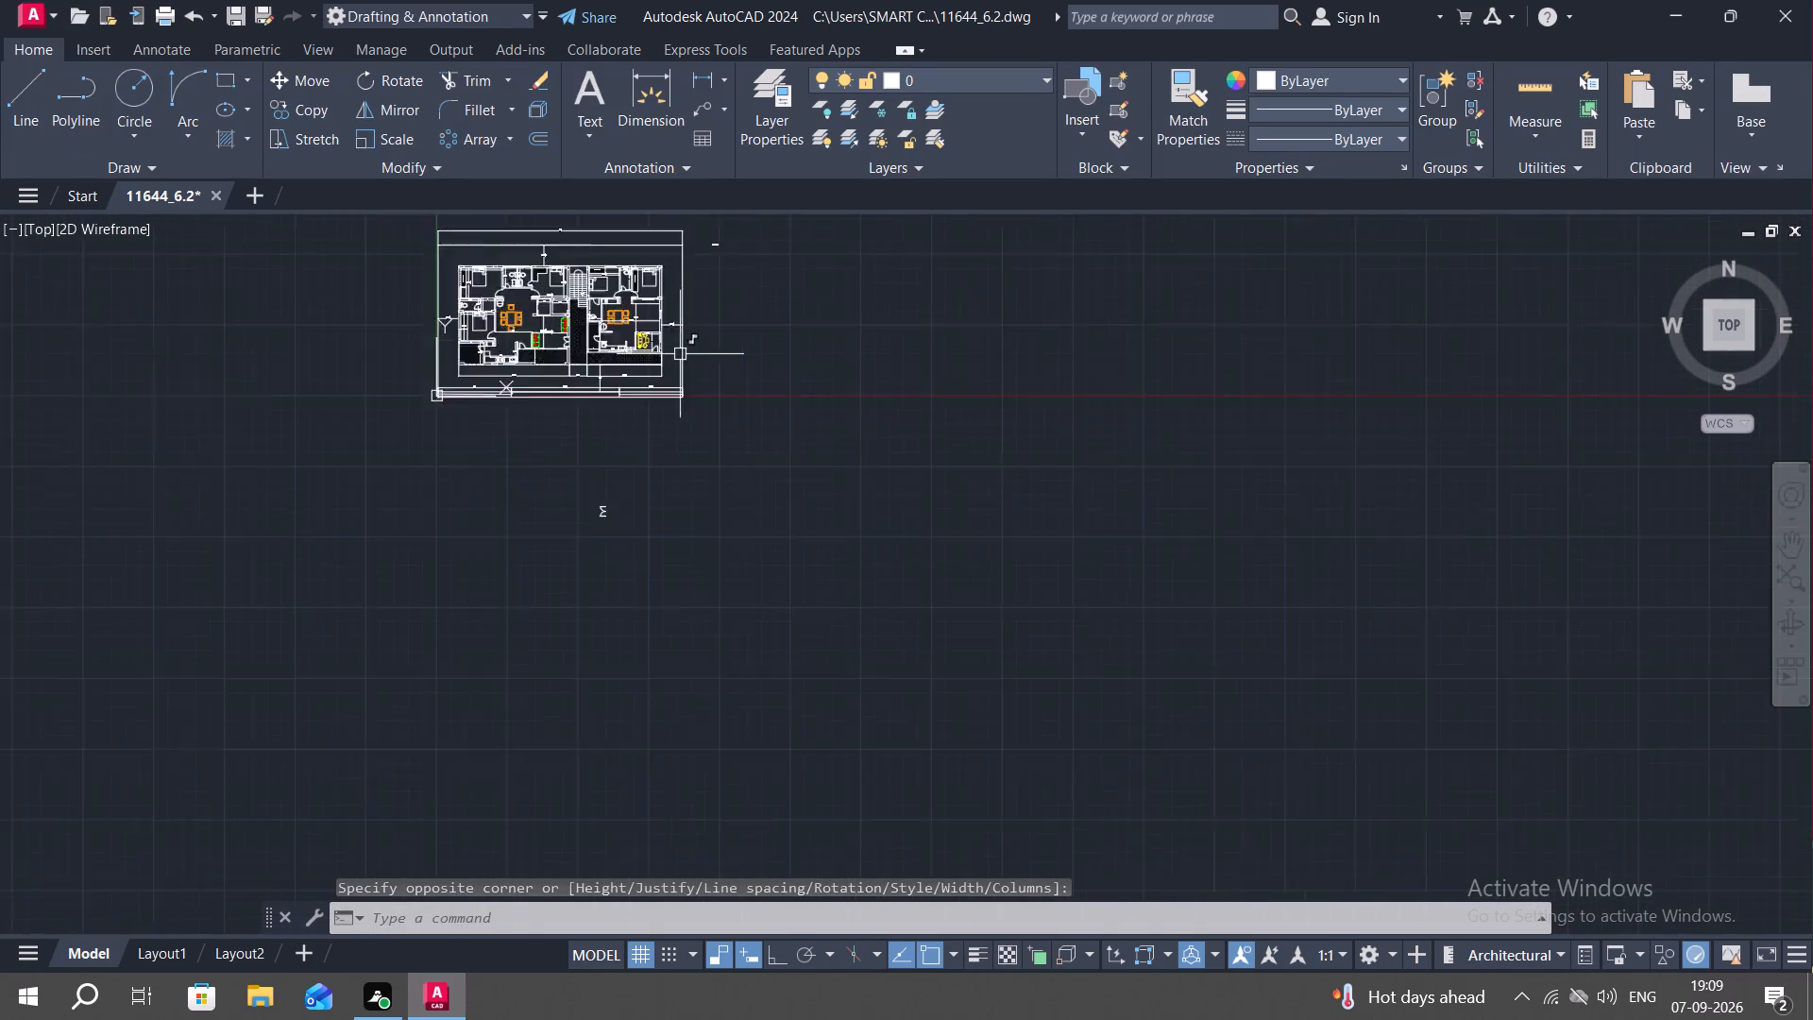
{"action": "scroll", "coordinate": [714, 277], "scroll_direction": "up", "scroll_amount": 5}
{"action": "scroll", "coordinate": [639, 309], "scroll_direction": "up", "scroll_amount": 2}
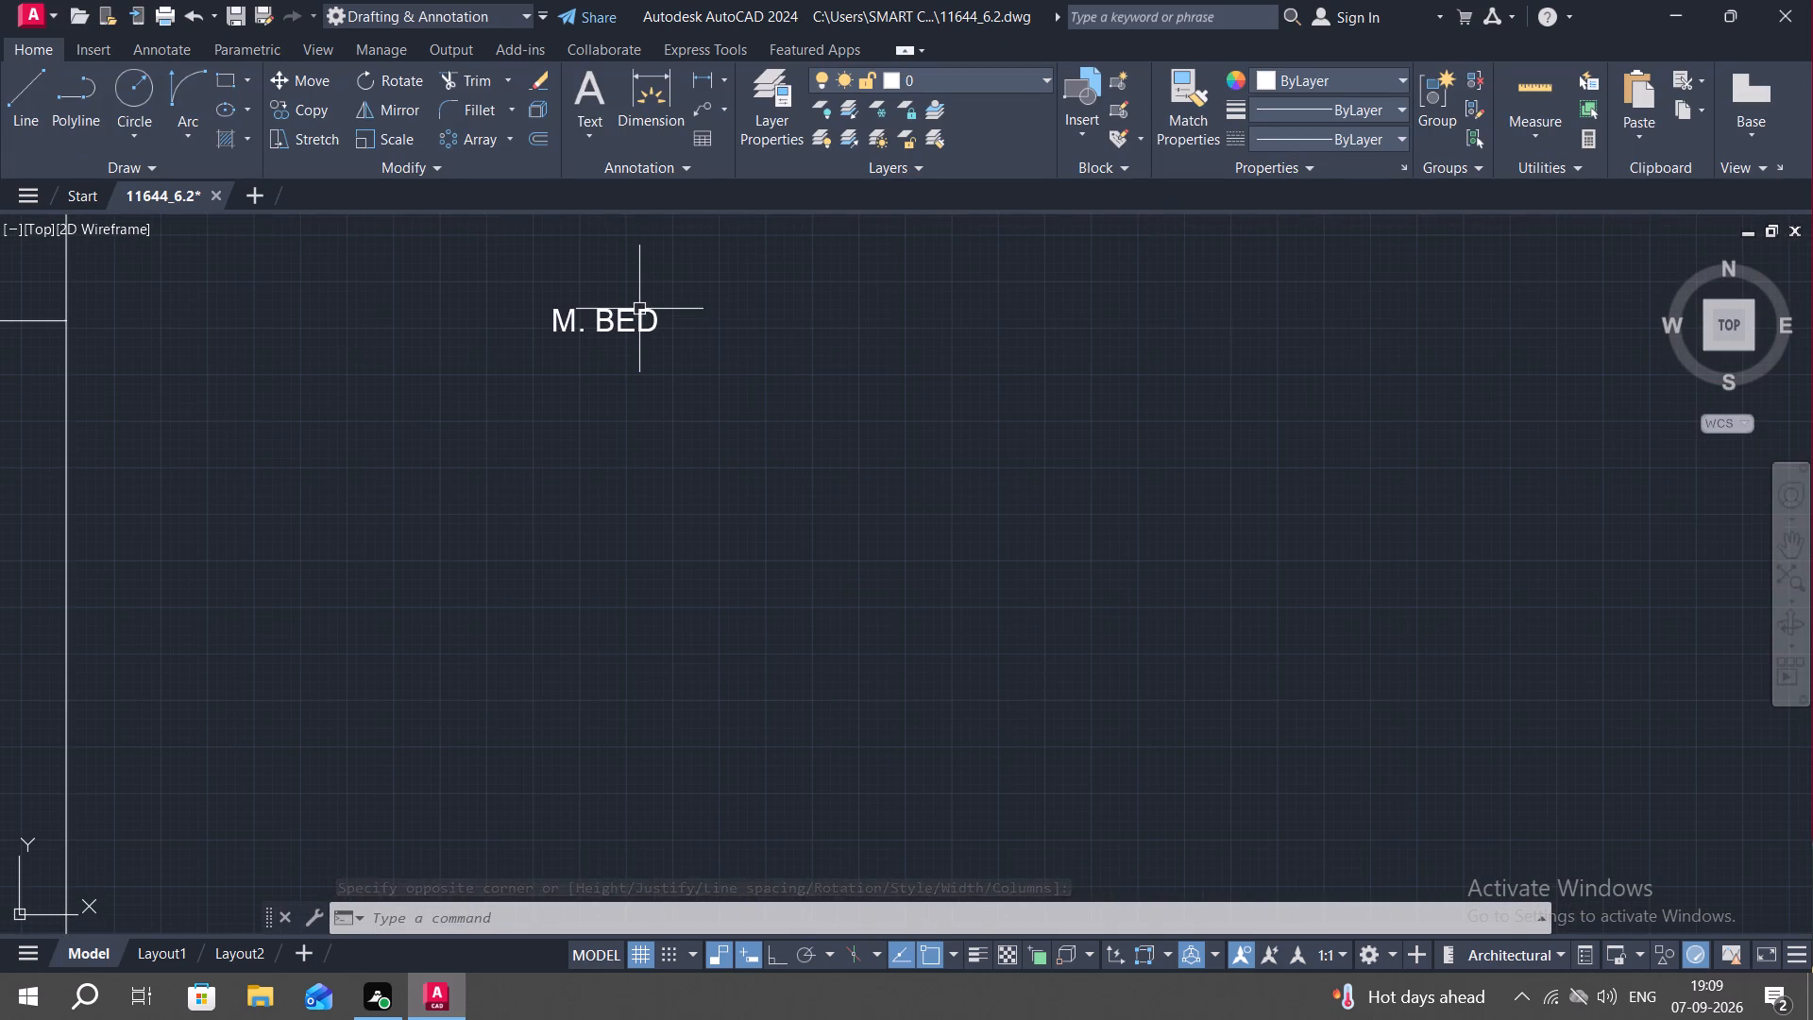
{"action": "type", "text": "CO"}
{"action": "key", "text": "space"}
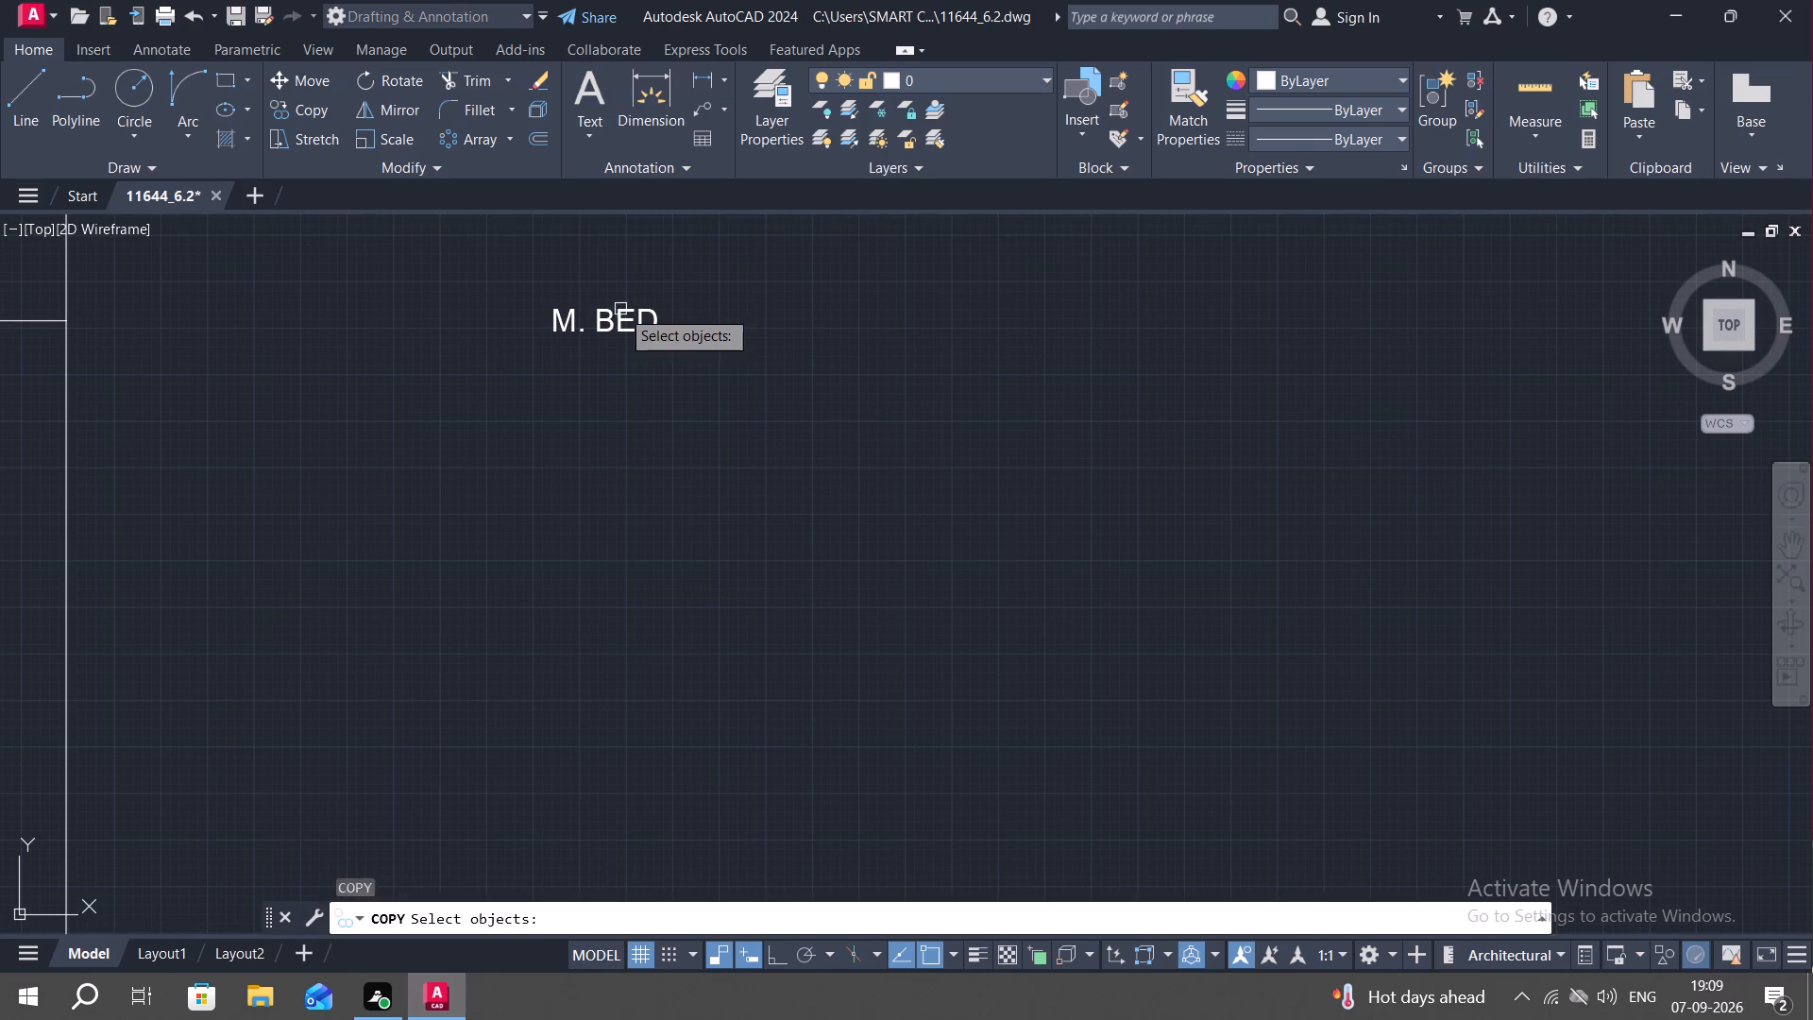
{"action": "left_click", "coordinate": [619, 314]}
{"action": "right_click", "coordinate": [616, 315]}
{"action": "left_click", "coordinate": [615, 313]}
{"action": "left_click", "coordinate": [614, 375]}
Make two more copies of the M. BED label further down, one just below the last and one with a wider gap.
{"action": "key", "text": "space"}
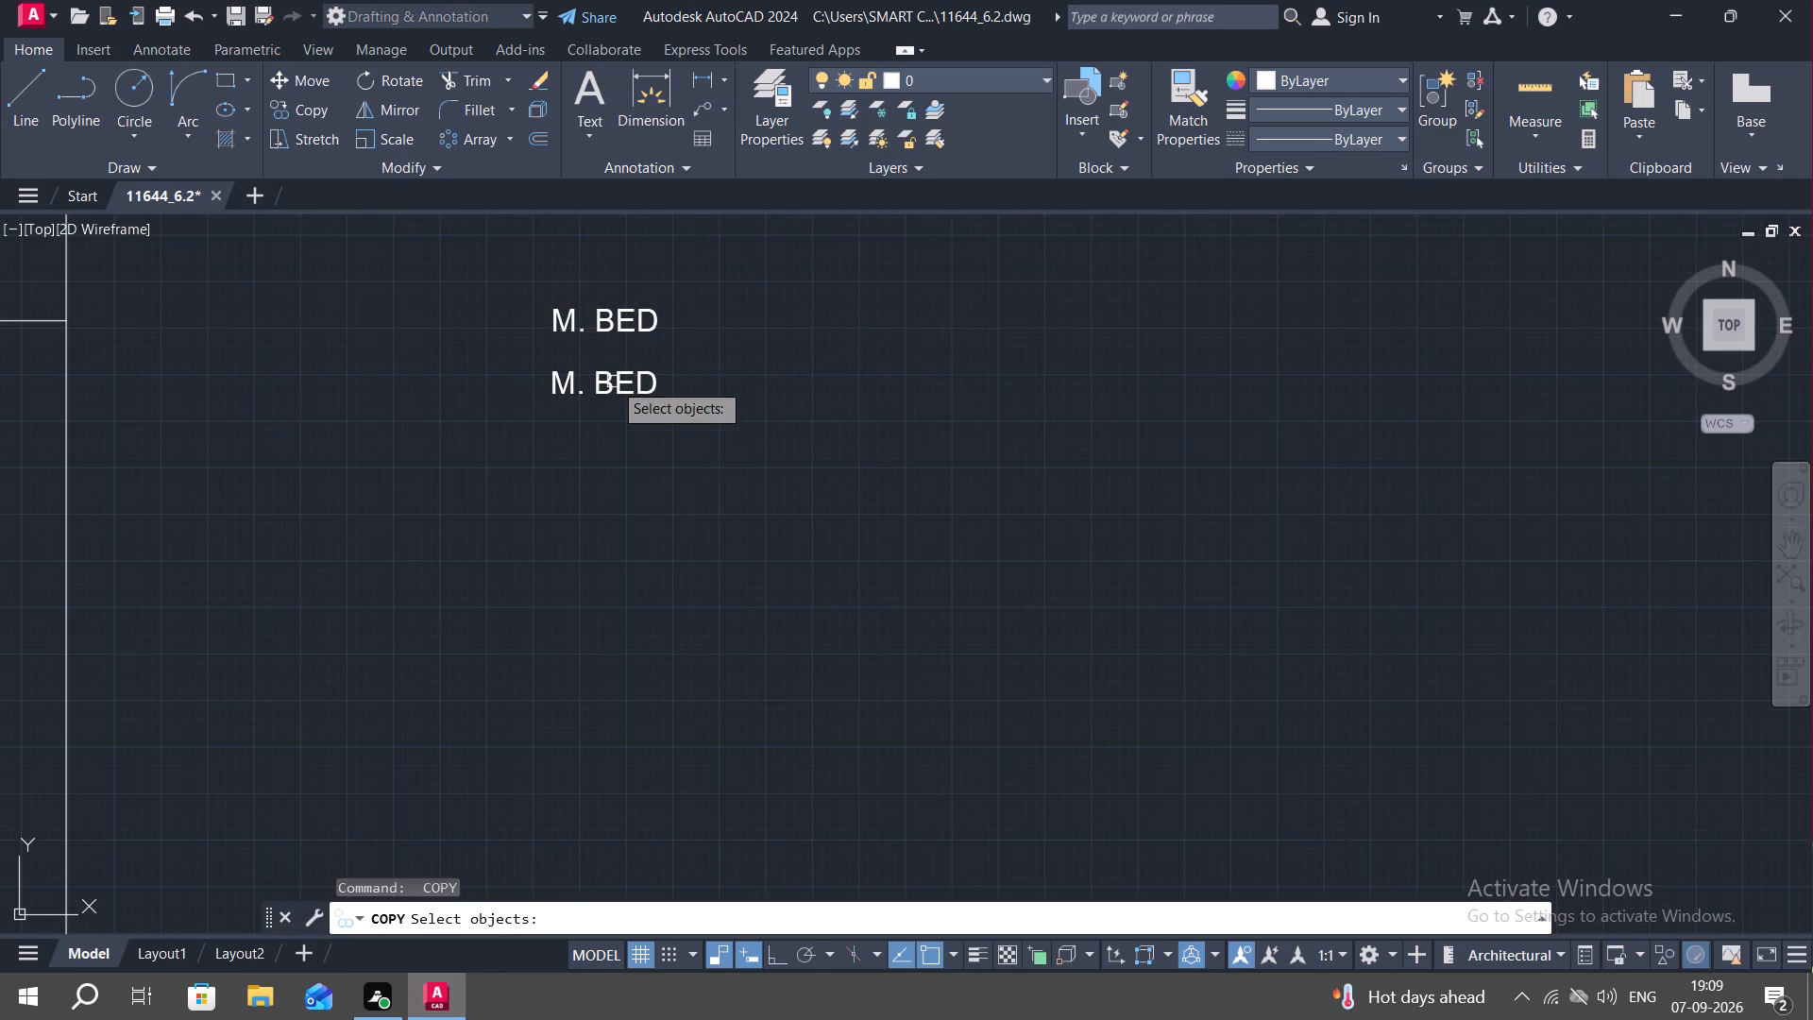
{"action": "left_click", "coordinate": [613, 382]}
{"action": "right_click", "coordinate": [612, 382]}
{"action": "left_click", "coordinate": [612, 382]}
{"action": "left_click", "coordinate": [601, 423]}
{"action": "key", "text": "space"}
{"action": "left_click", "coordinate": [605, 428]}
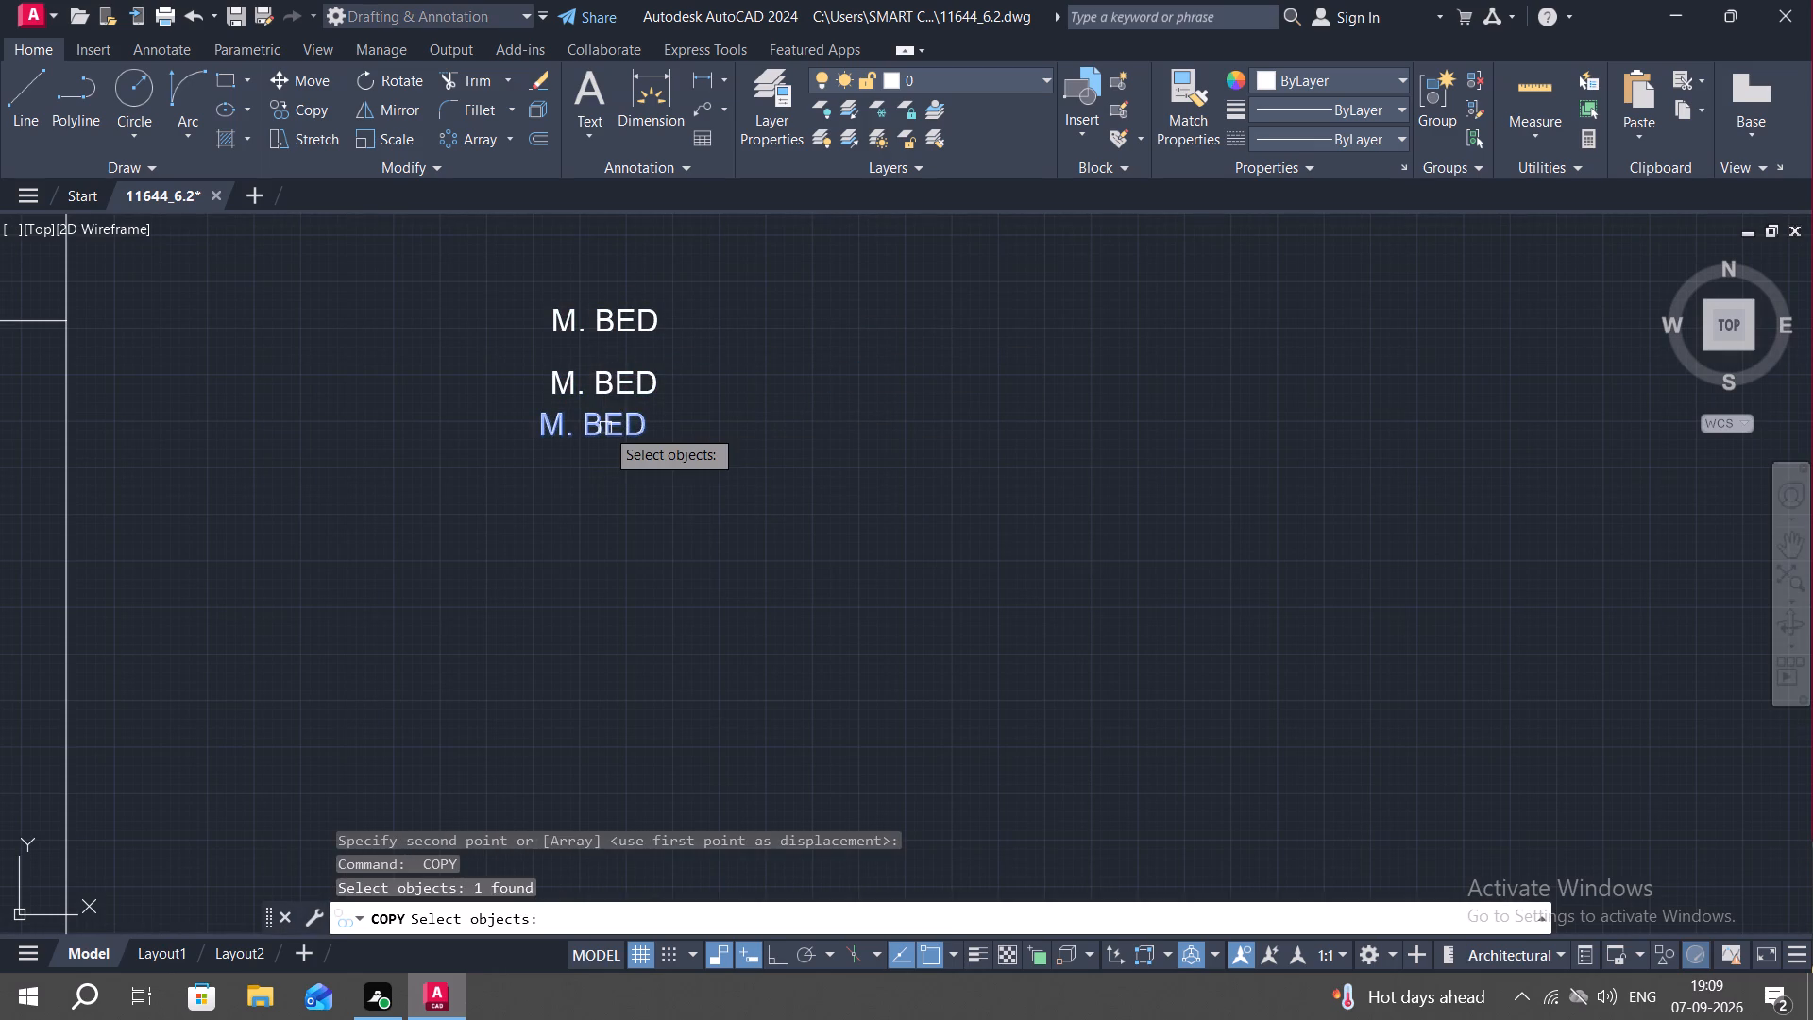
{"action": "right_click", "coordinate": [605, 428]}
{"action": "left_click", "coordinate": [605, 428]}
{"action": "left_click", "coordinate": [631, 552]}
Copy the lowest M. BED label up to its right, and copy that new label further up and right.
{"action": "key", "text": "space"}
{"action": "left_click", "coordinate": [628, 546]}
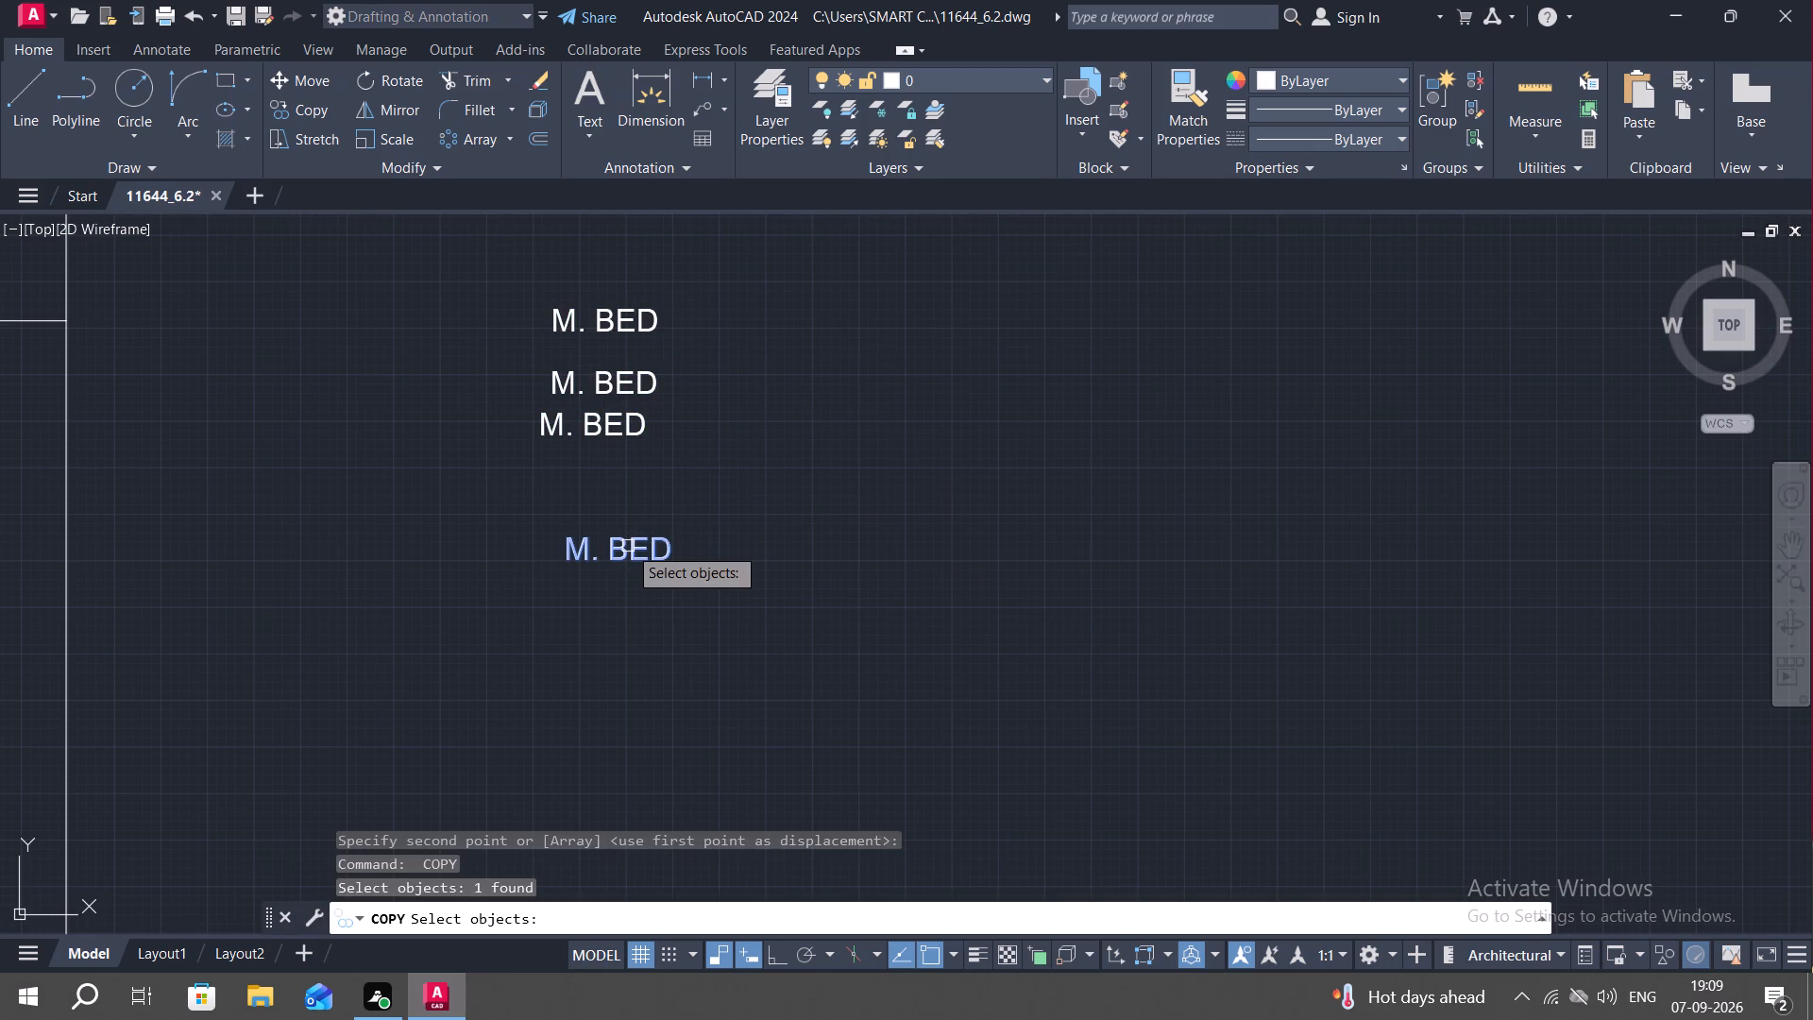
{"action": "left_click", "coordinate": [628, 546]}
{"action": "left_click", "coordinate": [647, 546]}
{"action": "right_click", "coordinate": [647, 546]}
{"action": "left_click", "coordinate": [647, 546]}
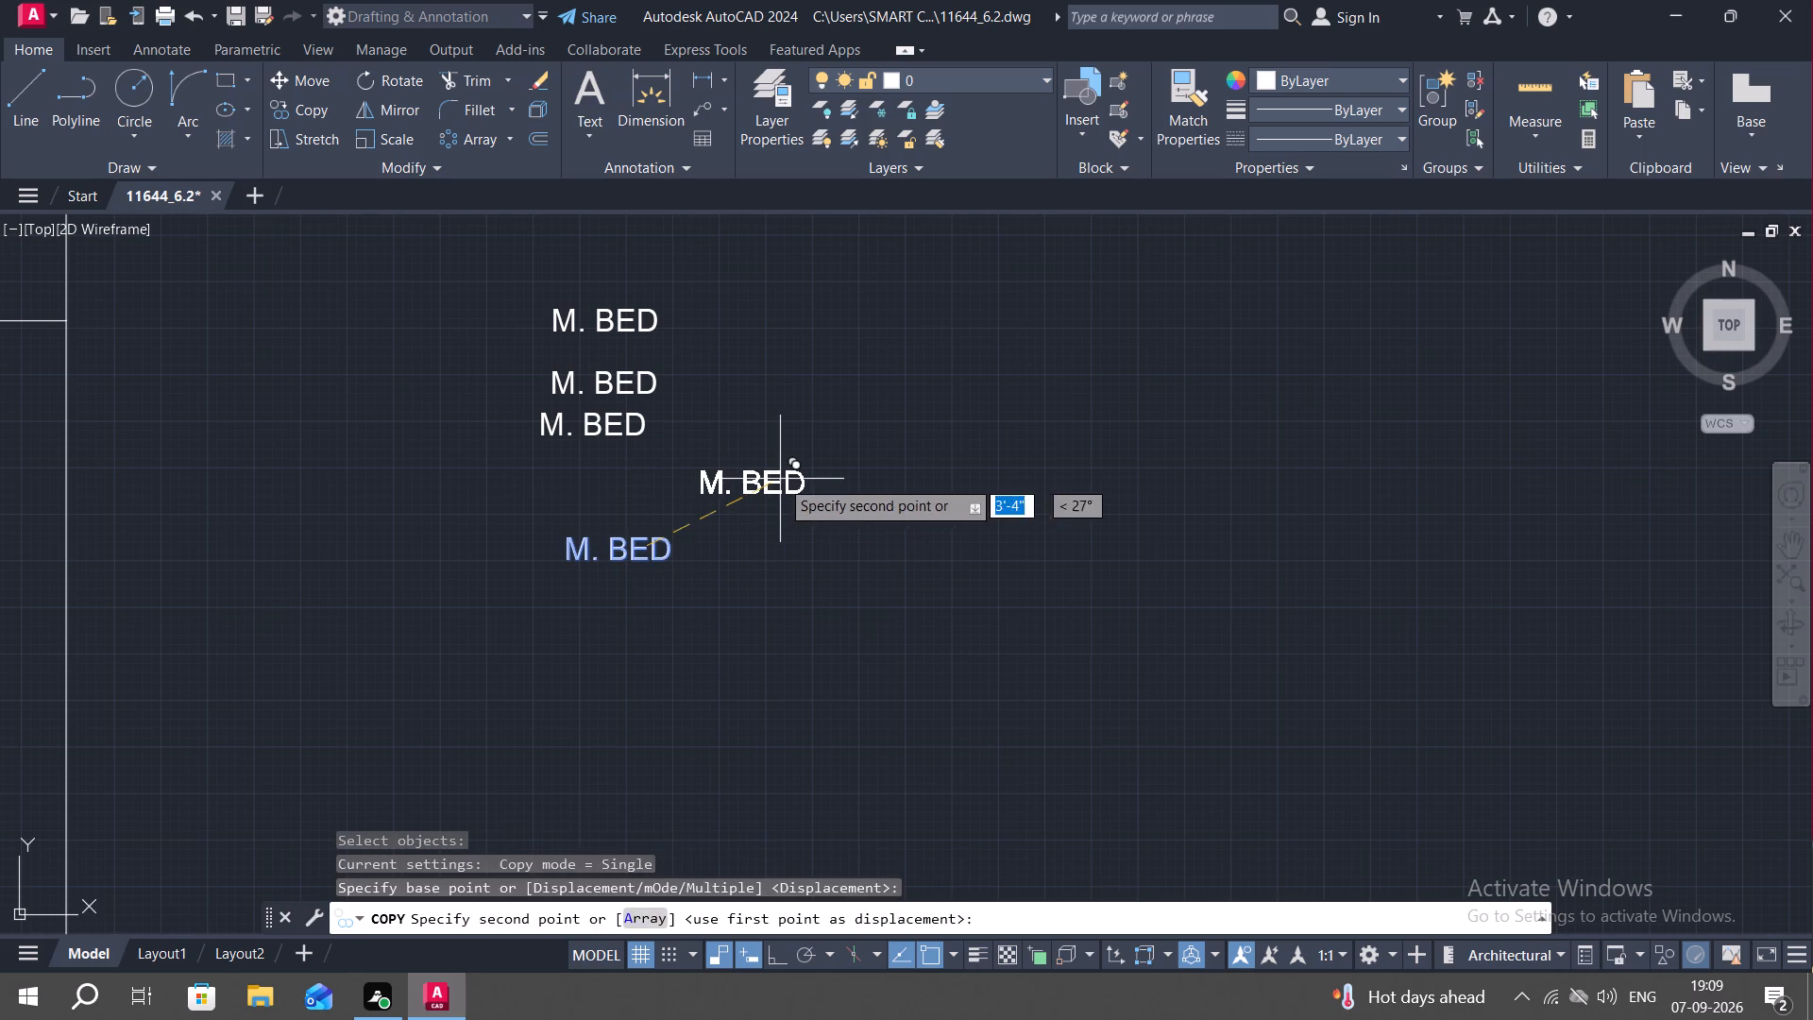
{"action": "left_click", "coordinate": [780, 479]}
{"action": "key", "text": "space"}
{"action": "left_click", "coordinate": [766, 477]}
{"action": "right_click", "coordinate": [766, 477]}
{"action": "left_click", "coordinate": [766, 477]}
{"action": "left_click", "coordinate": [871, 424]}
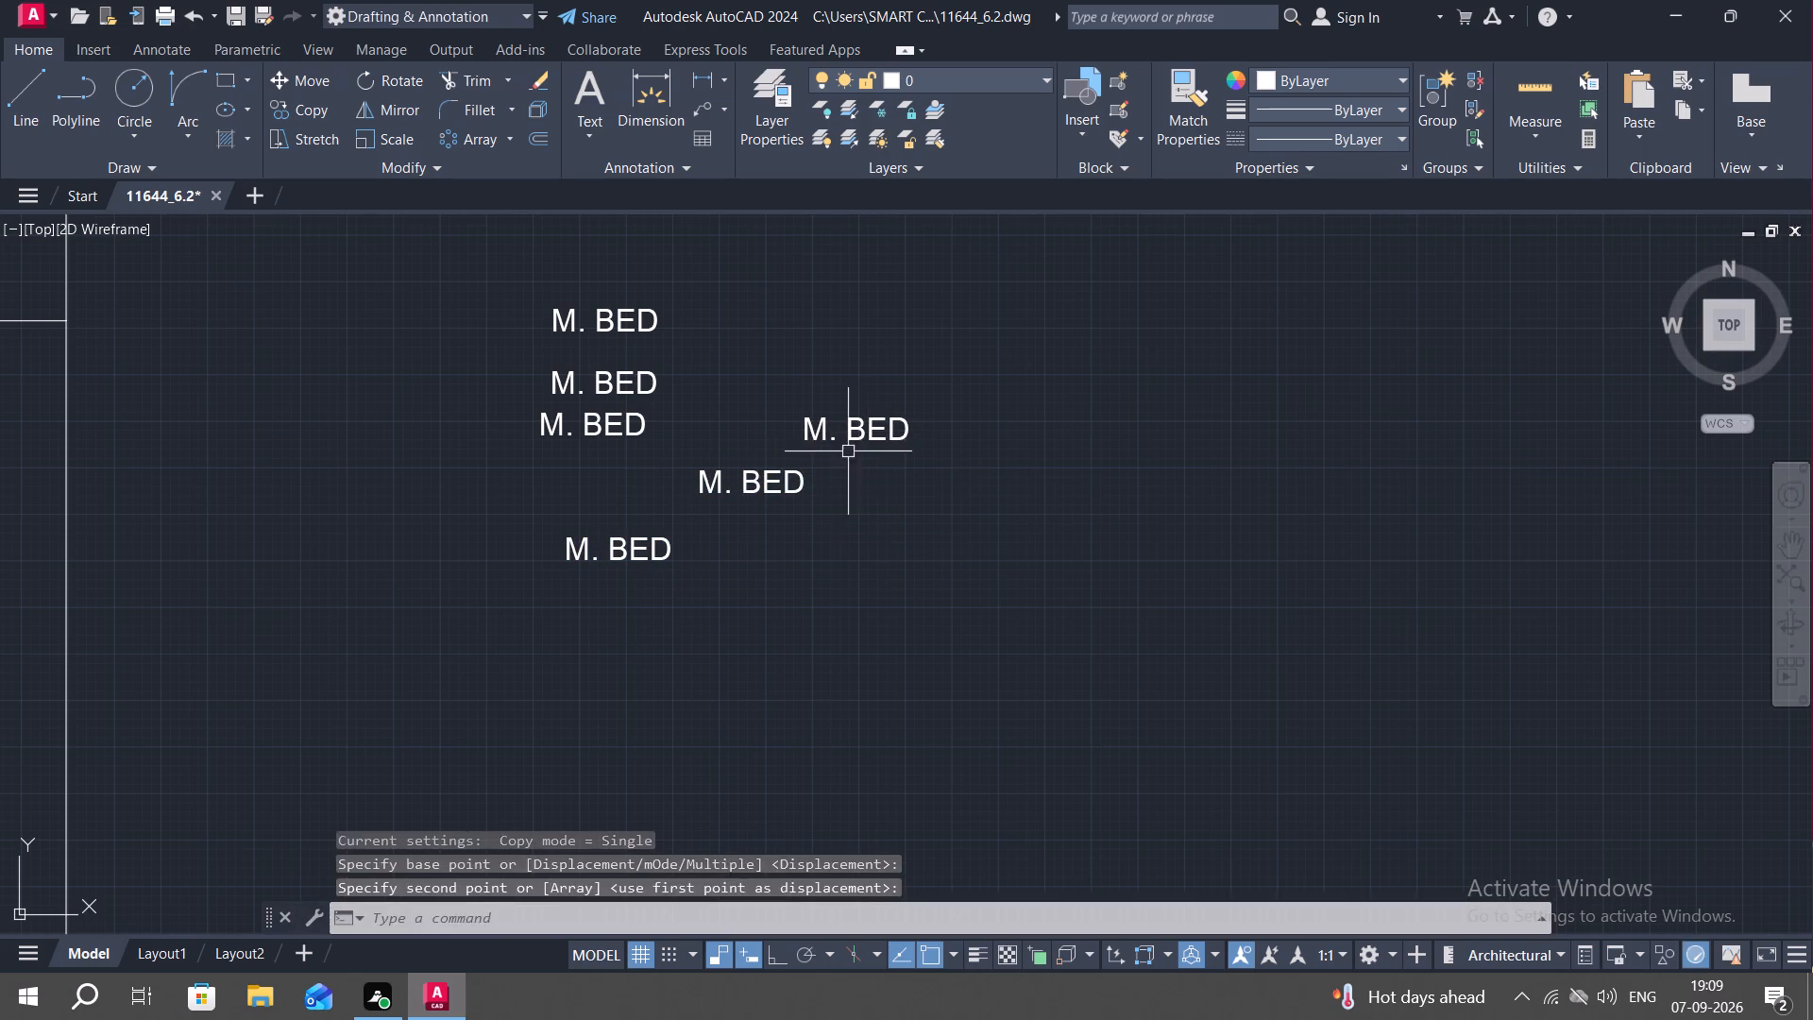
Copy the middle M. BED label twice, once to its lower right and once almost straight below it.
{"action": "key", "text": "space"}
{"action": "left_click", "coordinate": [805, 478]}
{"action": "right_click", "coordinate": [805, 478]}
{"action": "left_click", "coordinate": [805, 478]}
{"action": "left_click", "coordinate": [855, 561]}
{"action": "key", "text": "space"}
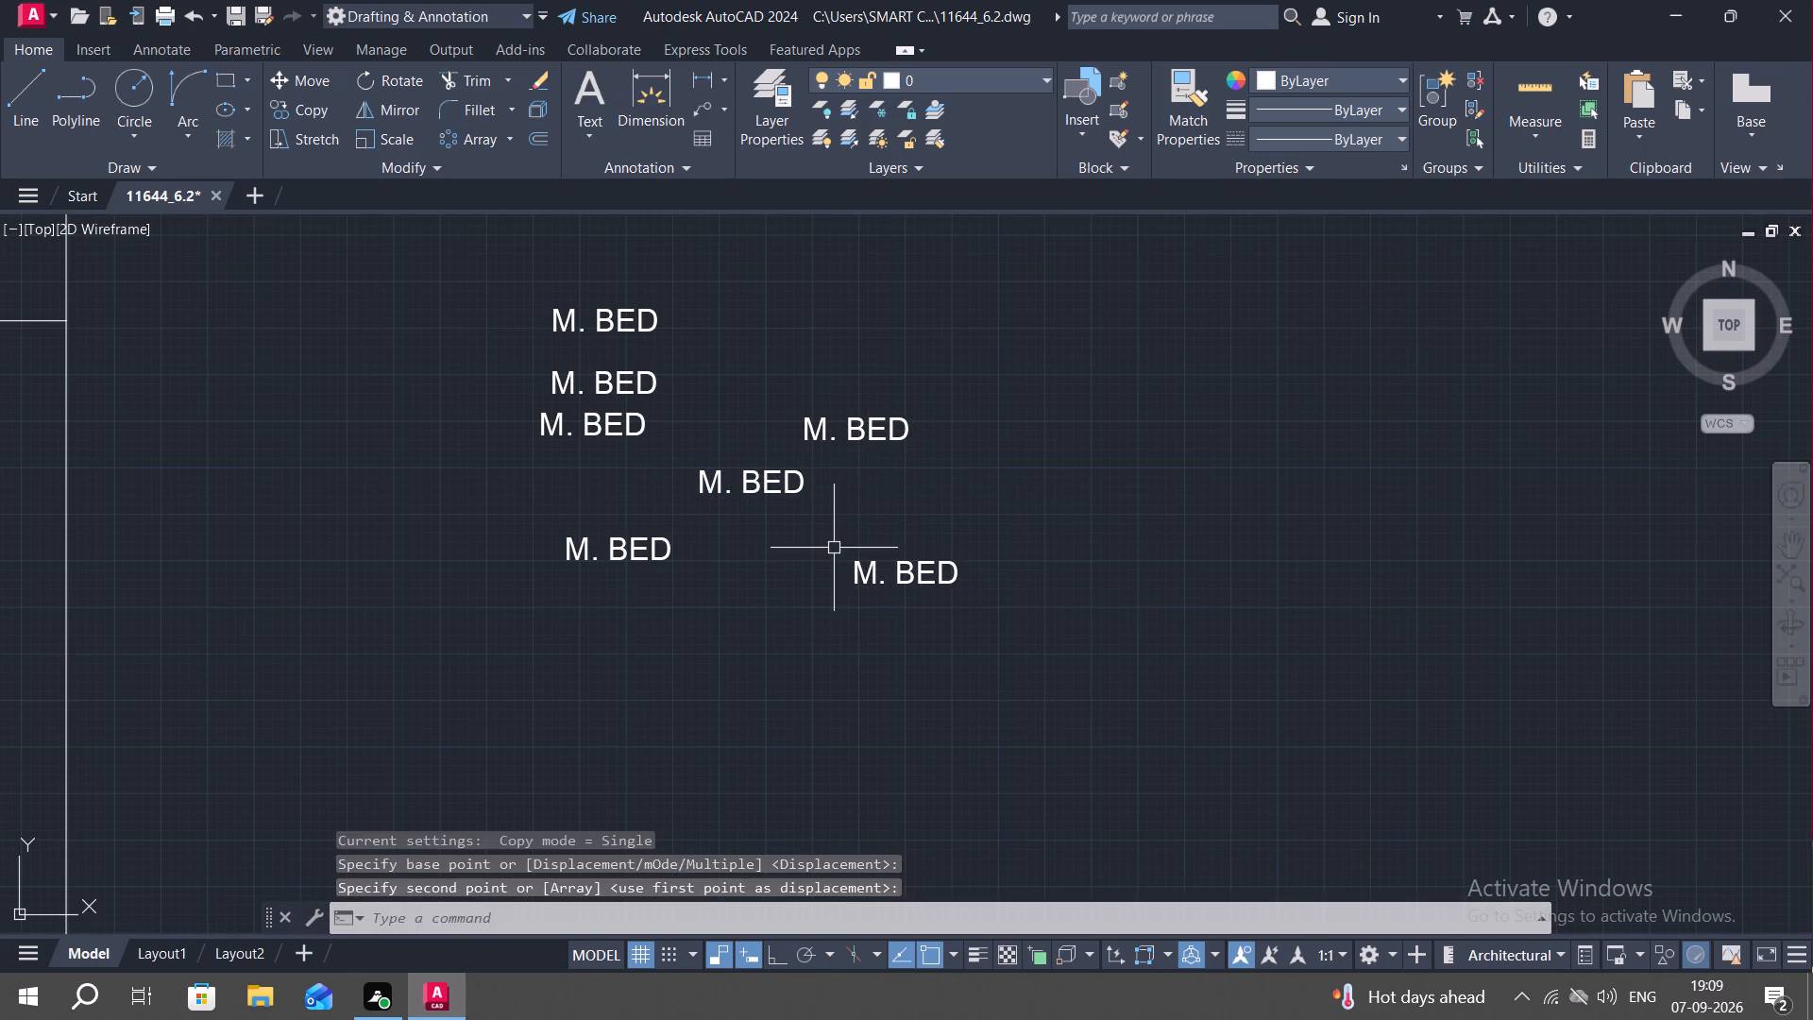
{"action": "left_click", "coordinate": [788, 482]}
{"action": "right_click", "coordinate": [785, 481]}
{"action": "left_click", "coordinate": [781, 481]}
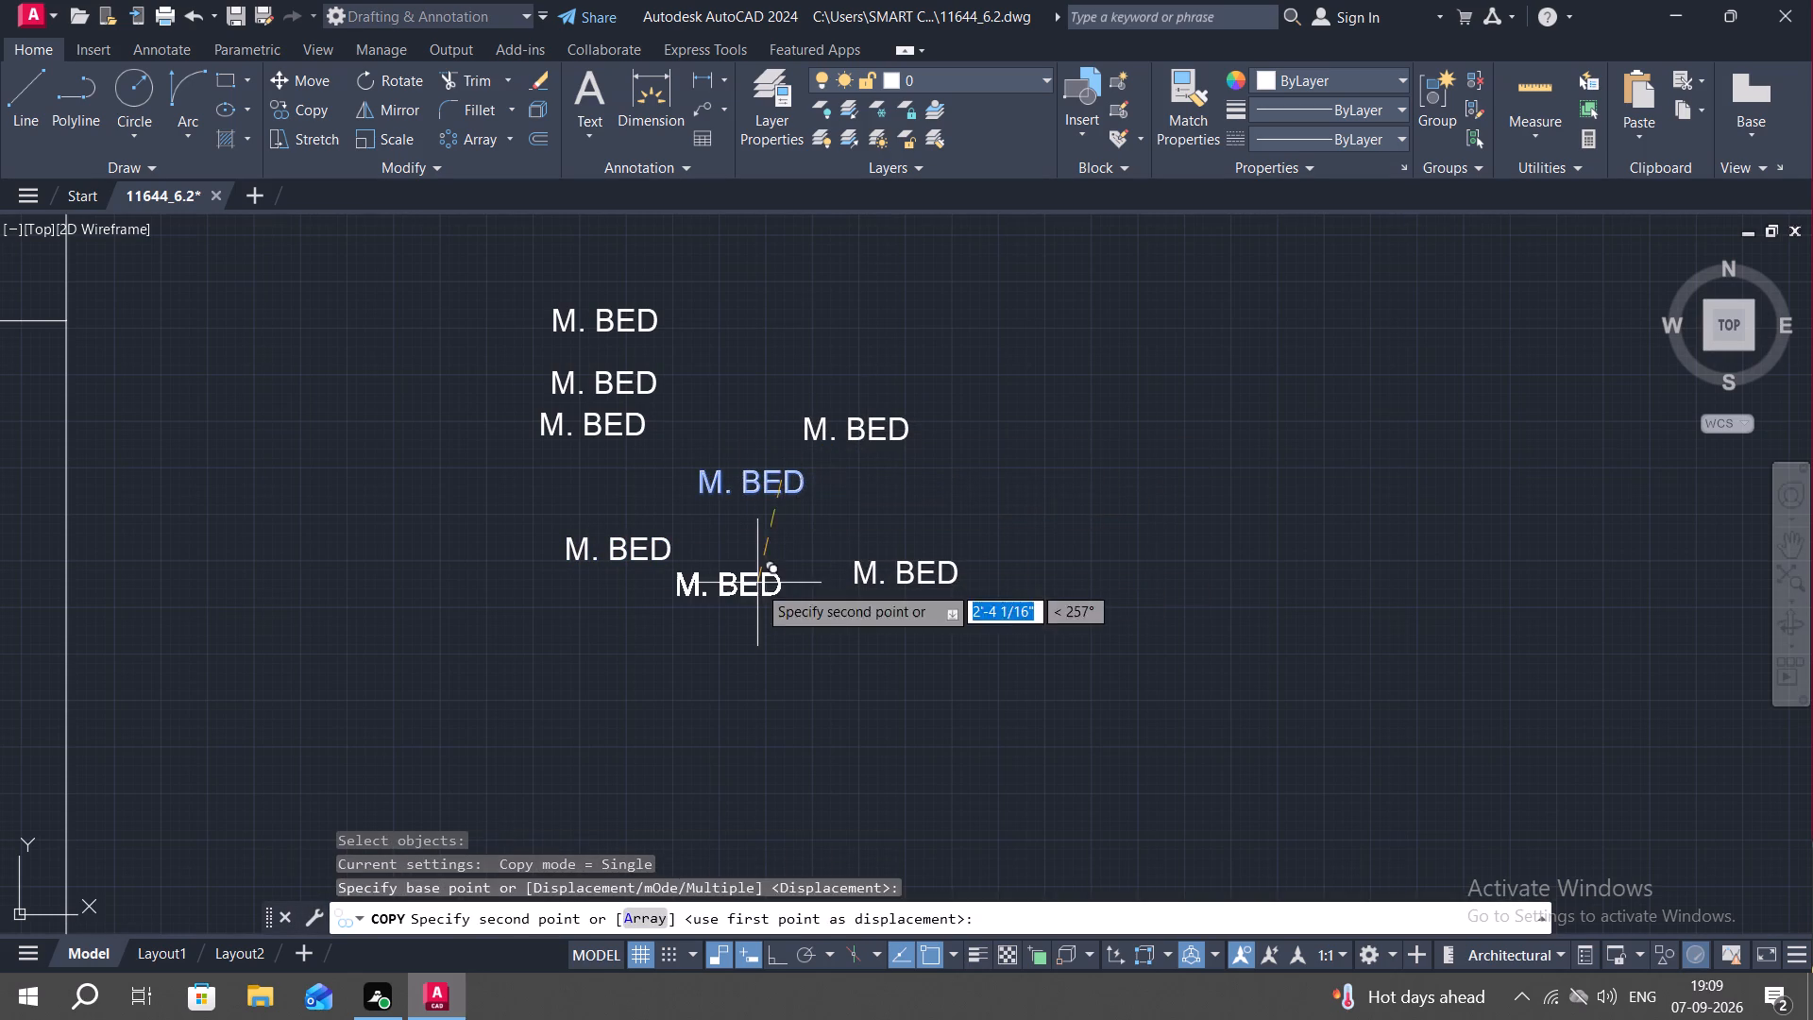
{"action": "left_click", "coordinate": [757, 593]}
{"action": "key", "text": "space"}
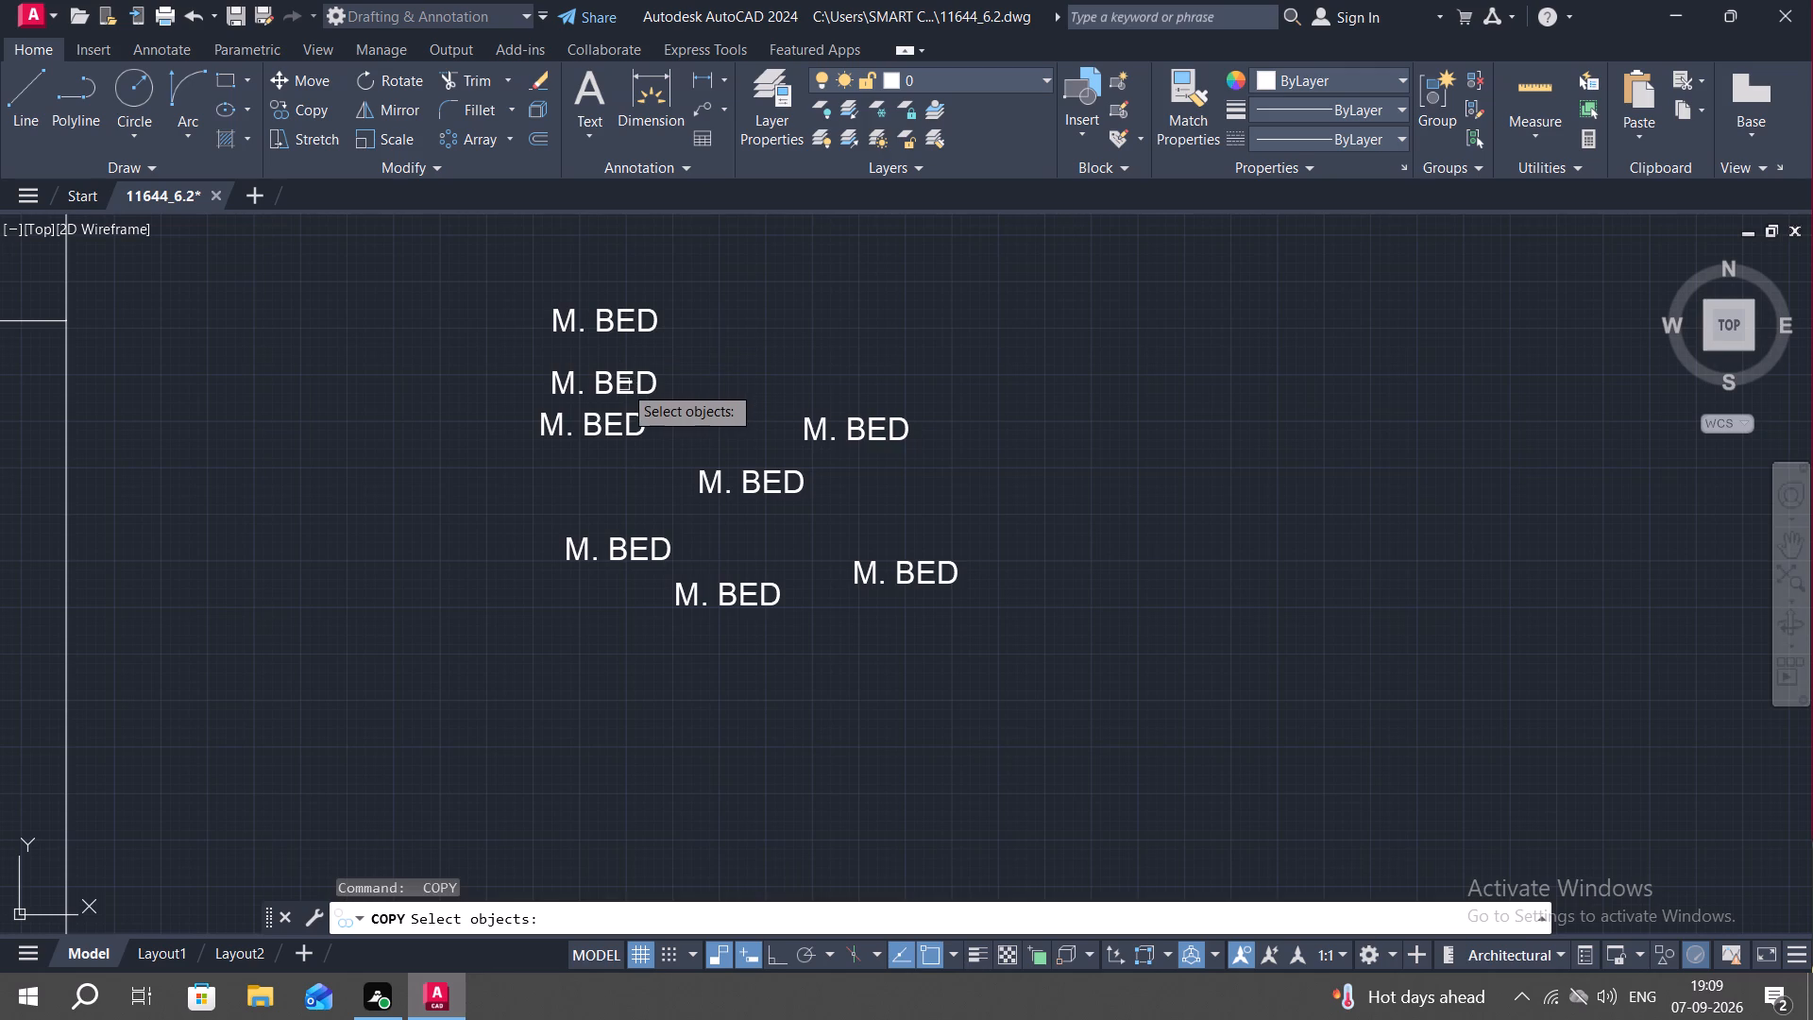
{"action": "key", "text": "Escape"}
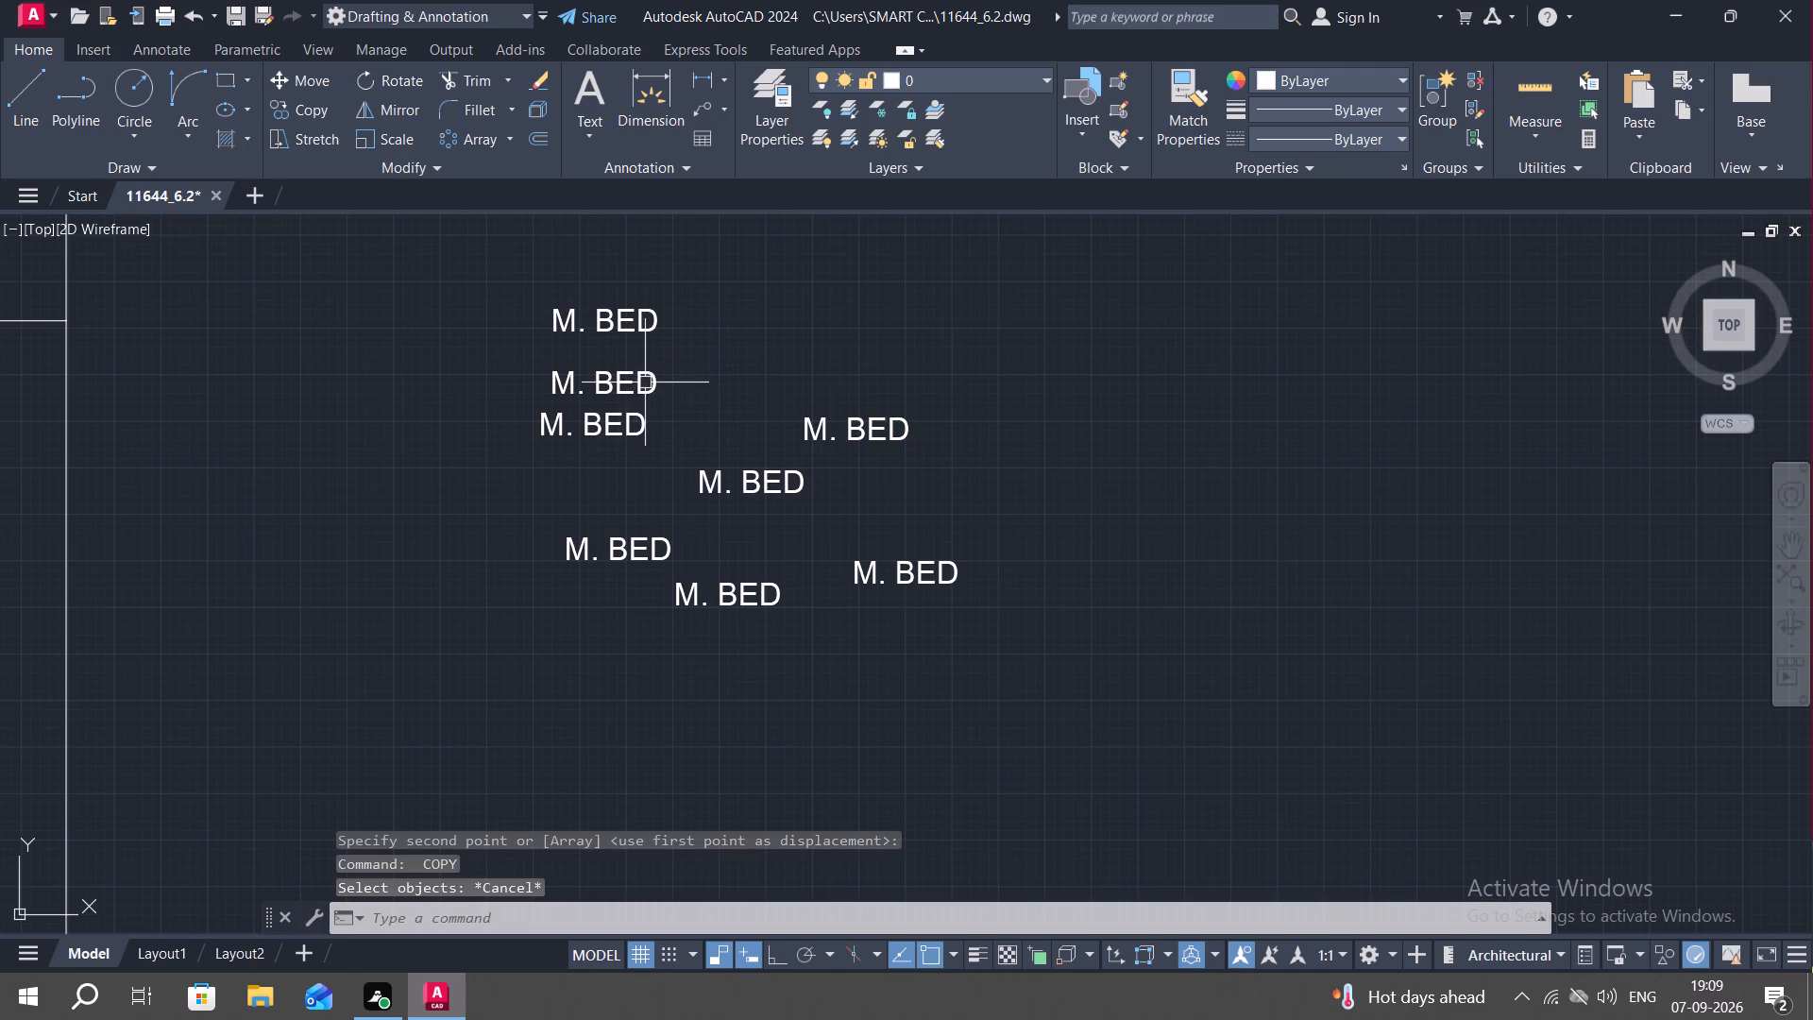
Change the first copied label, directly below the original M. BED, to read TOILET.
{"action": "double_click", "coordinate": [645, 382]}
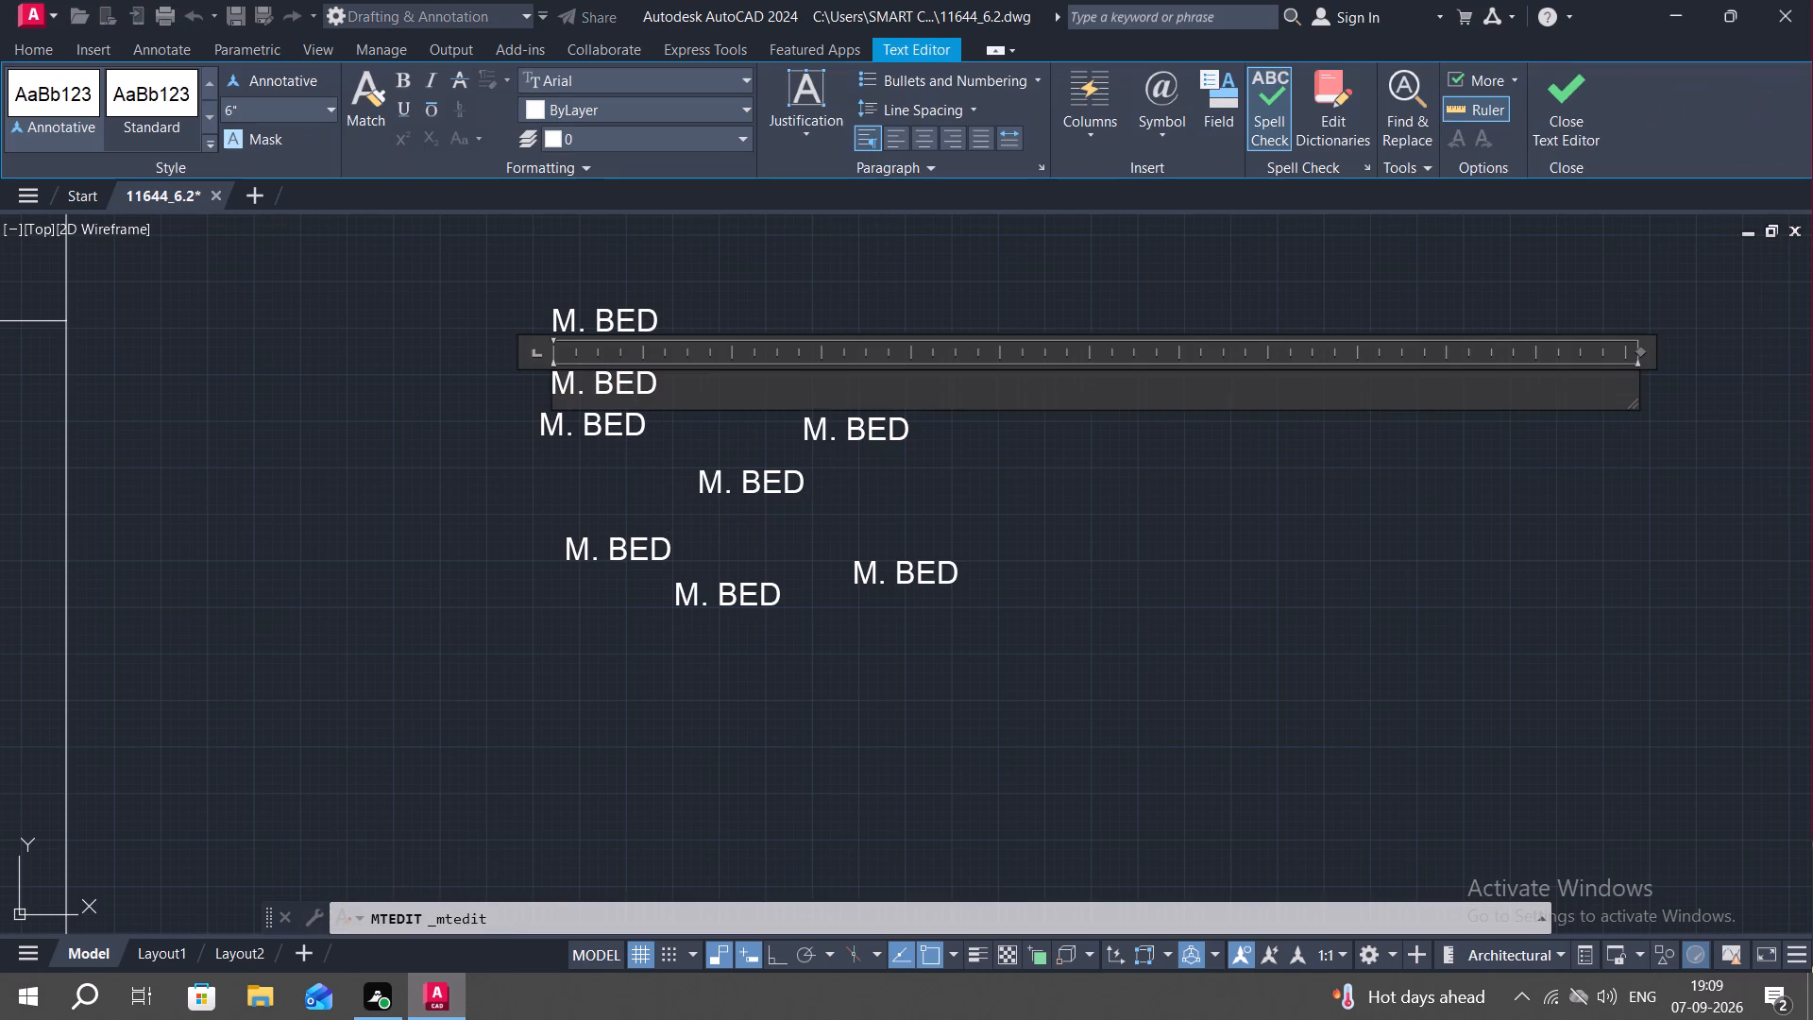
{"action": "left_click", "coordinate": [684, 386]}
{"action": "key", "text": "BackSpace"}
{"action": "key", "text": "BackSpace"}
{"action": "key", "text": "BackSpace"}
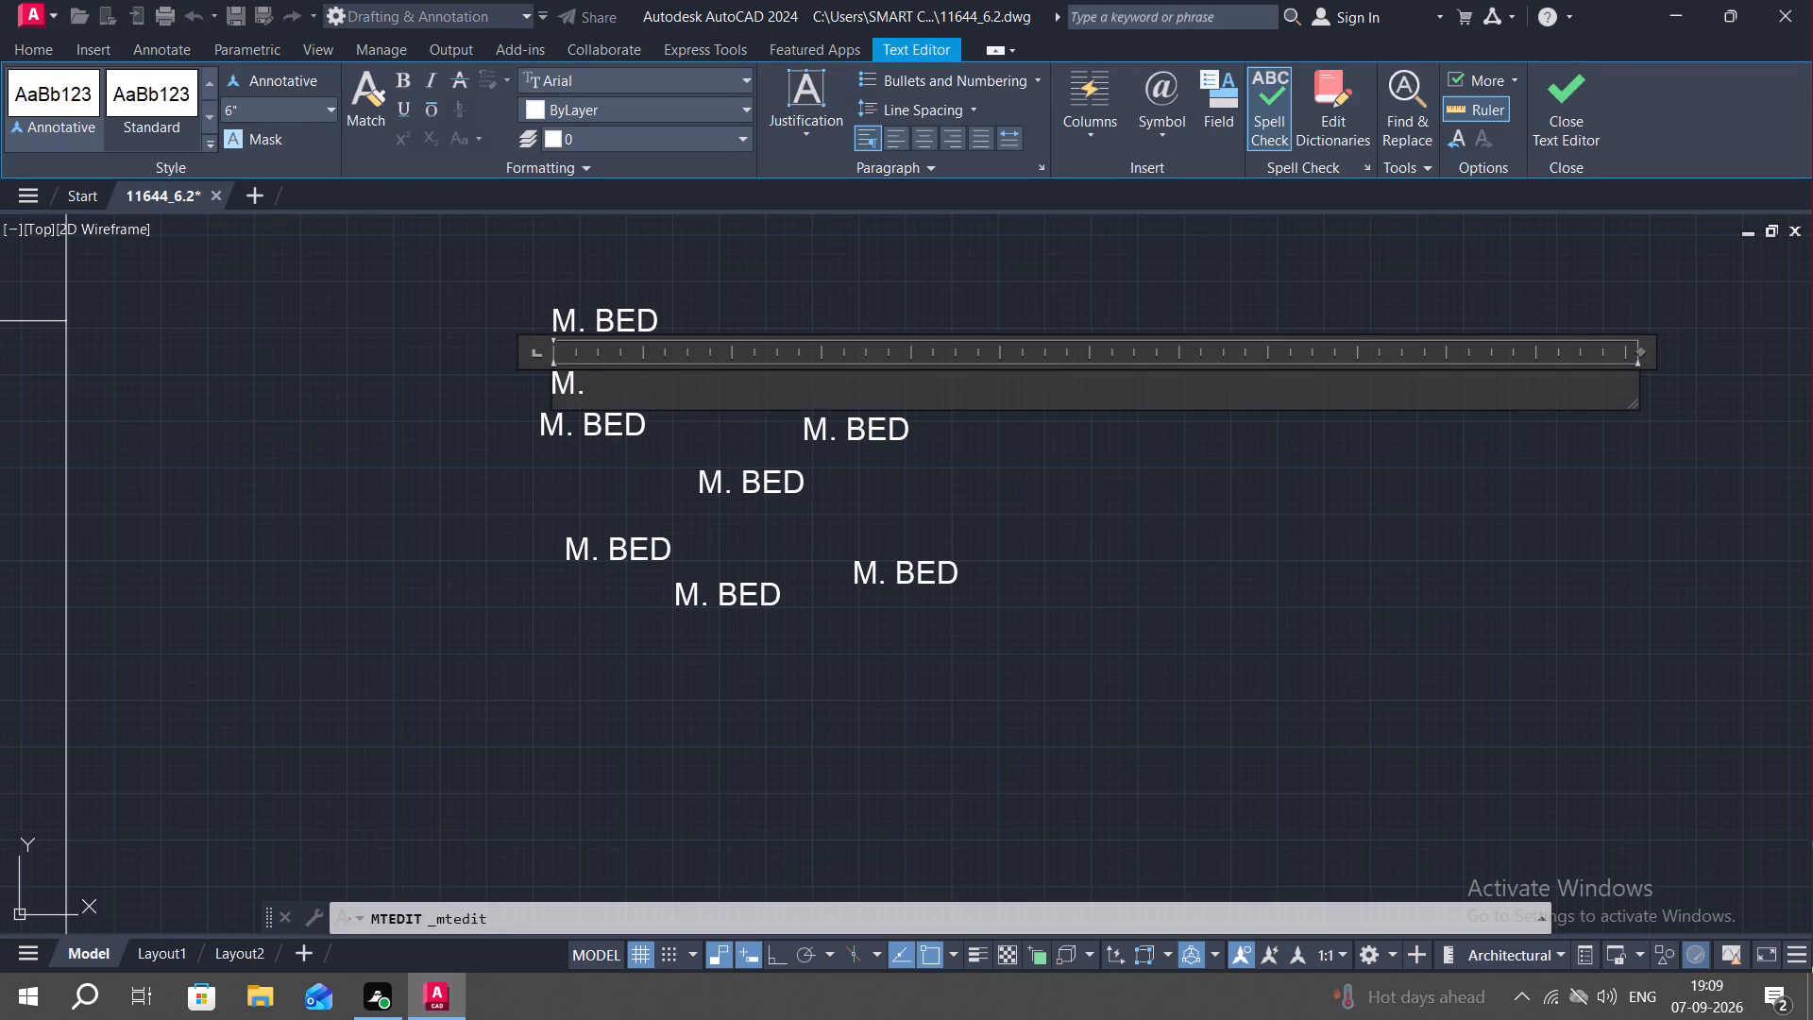
{"action": "key", "text": "BackSpace"}
{"action": "key", "text": "BackSpace"}
{"action": "key", "text": "BackSpace"}
{"action": "type", "text": "TOILETY"}
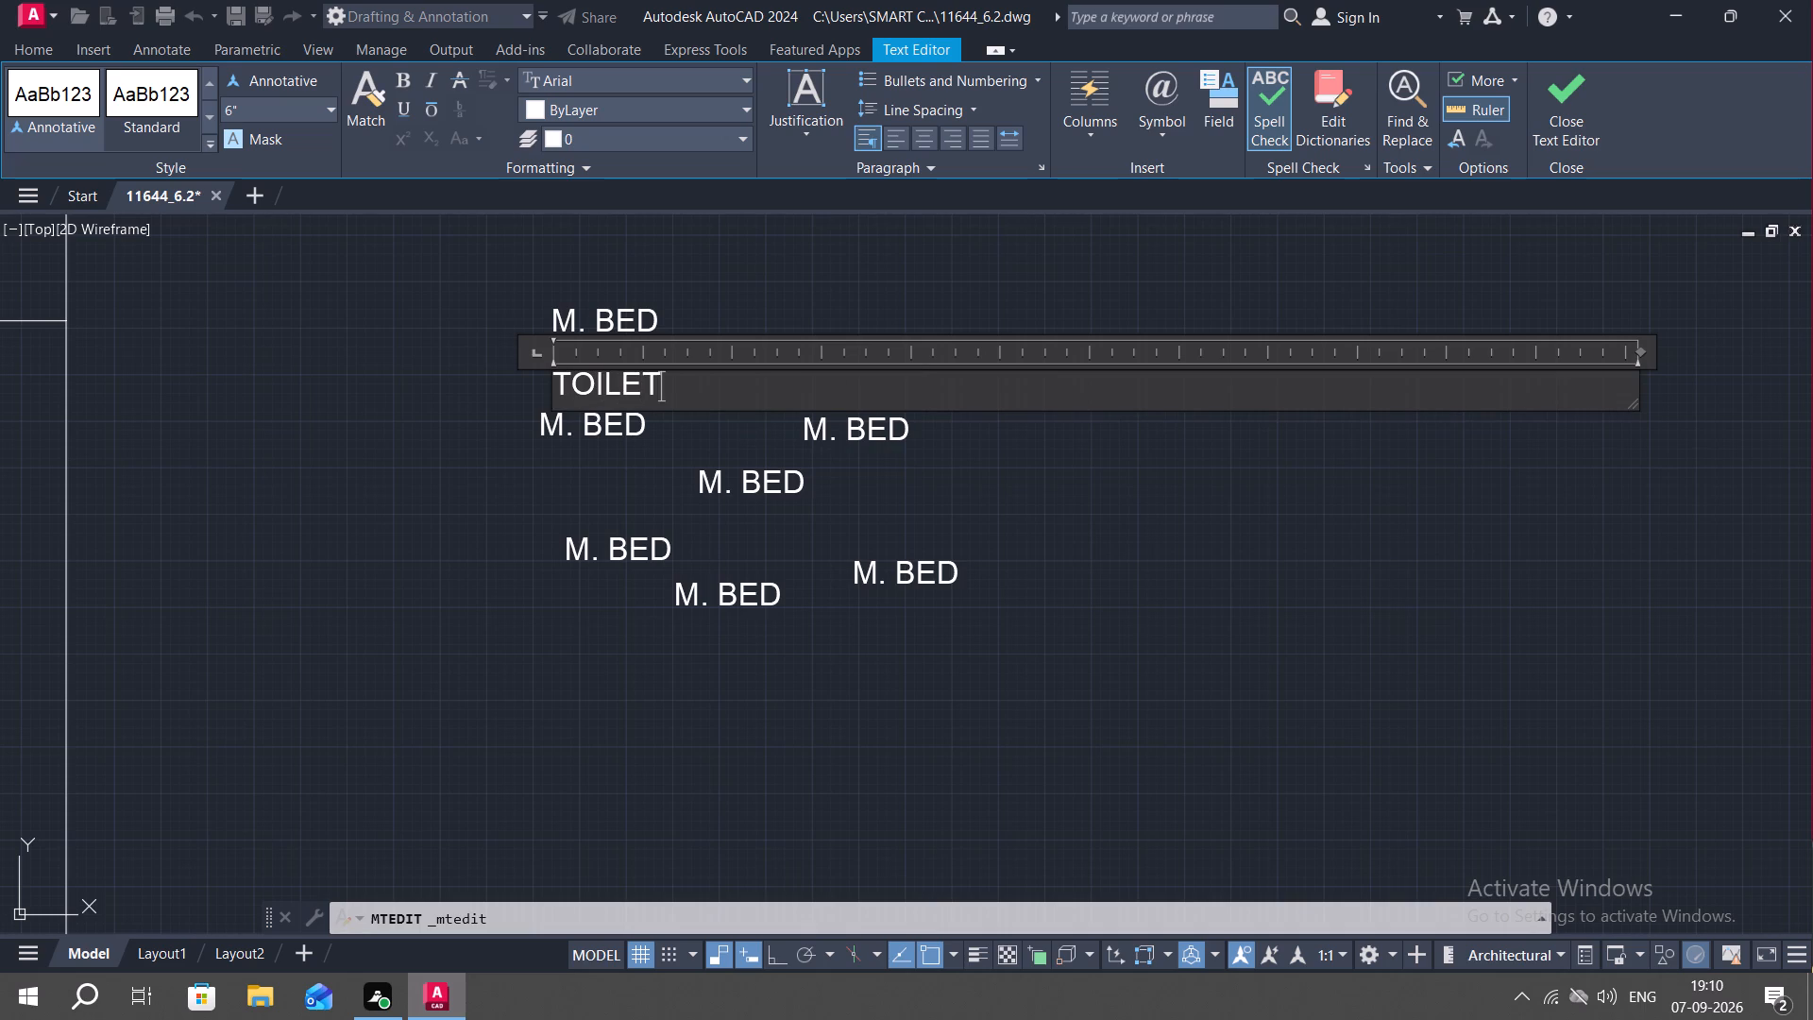
{"action": "key", "text": "BackSpace"}
{"action": "left_click", "coordinate": [685, 429]}
Change the copied M. BED label just below TOILET to read DRESS.
{"action": "double_click", "coordinate": [620, 429]}
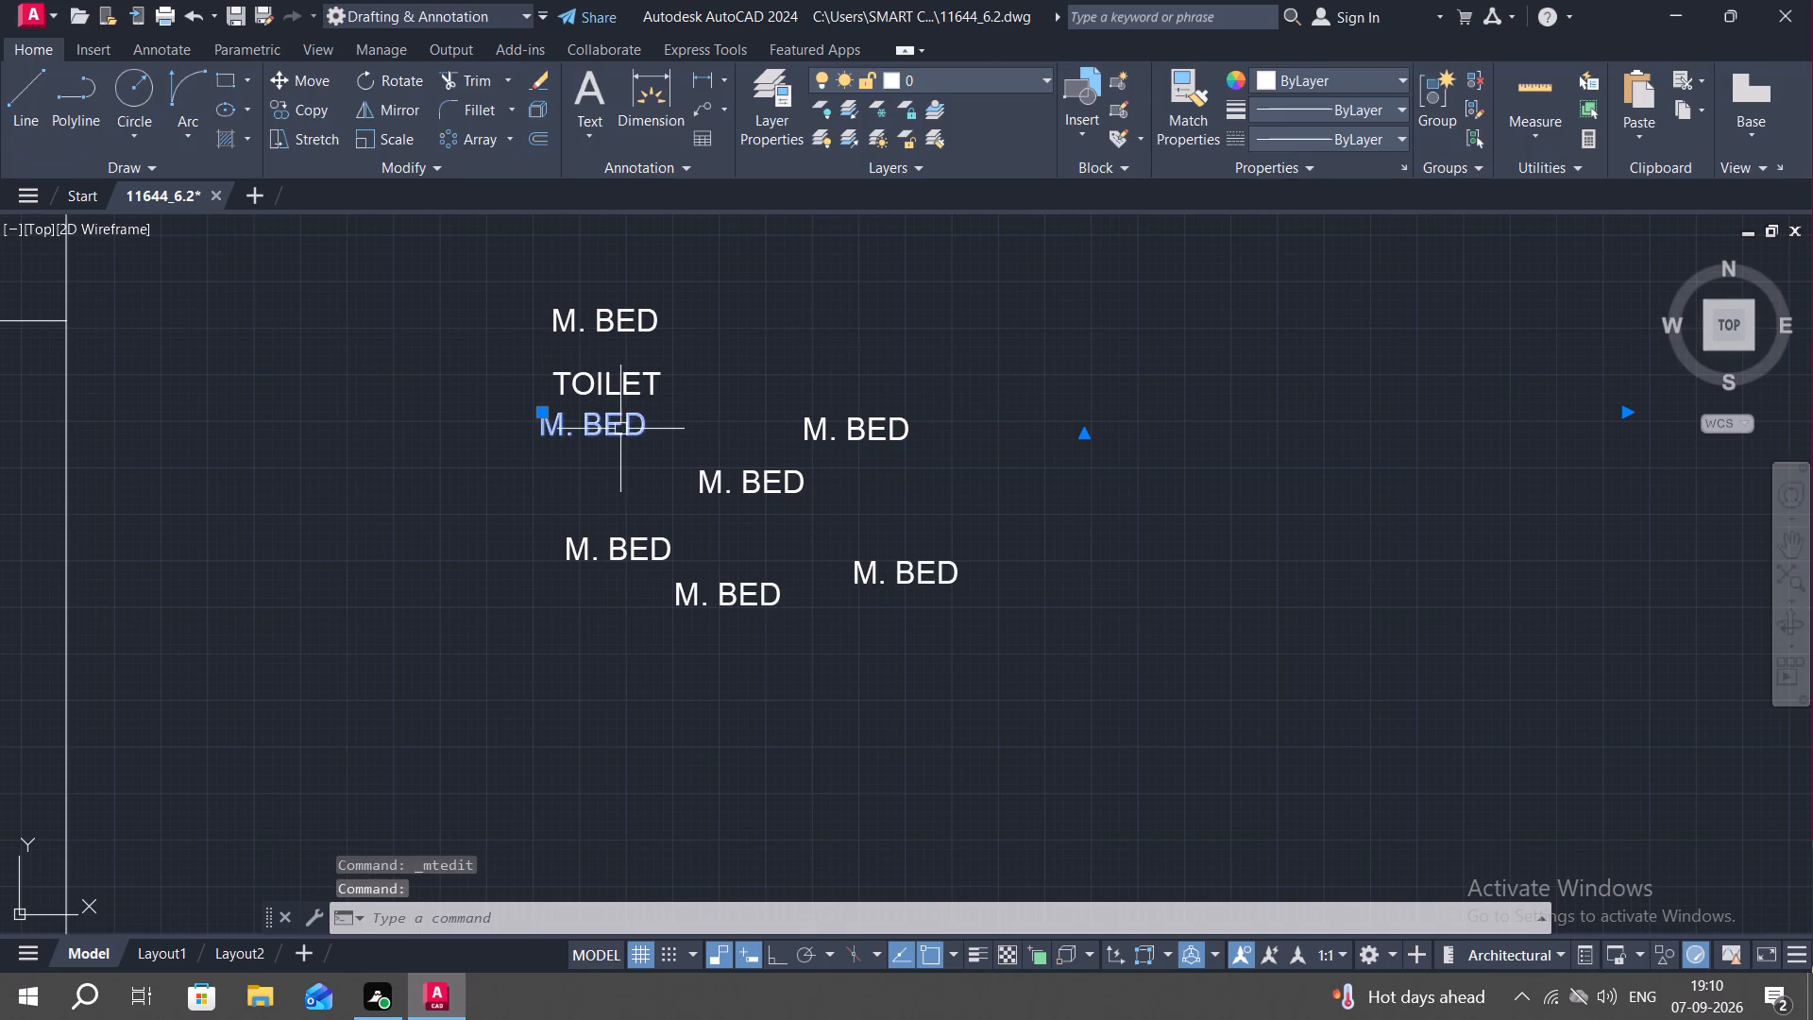
{"action": "left_click", "coordinate": [666, 427]}
{"action": "key", "text": "BackSpace"}
{"action": "key", "text": "BackSpace"}
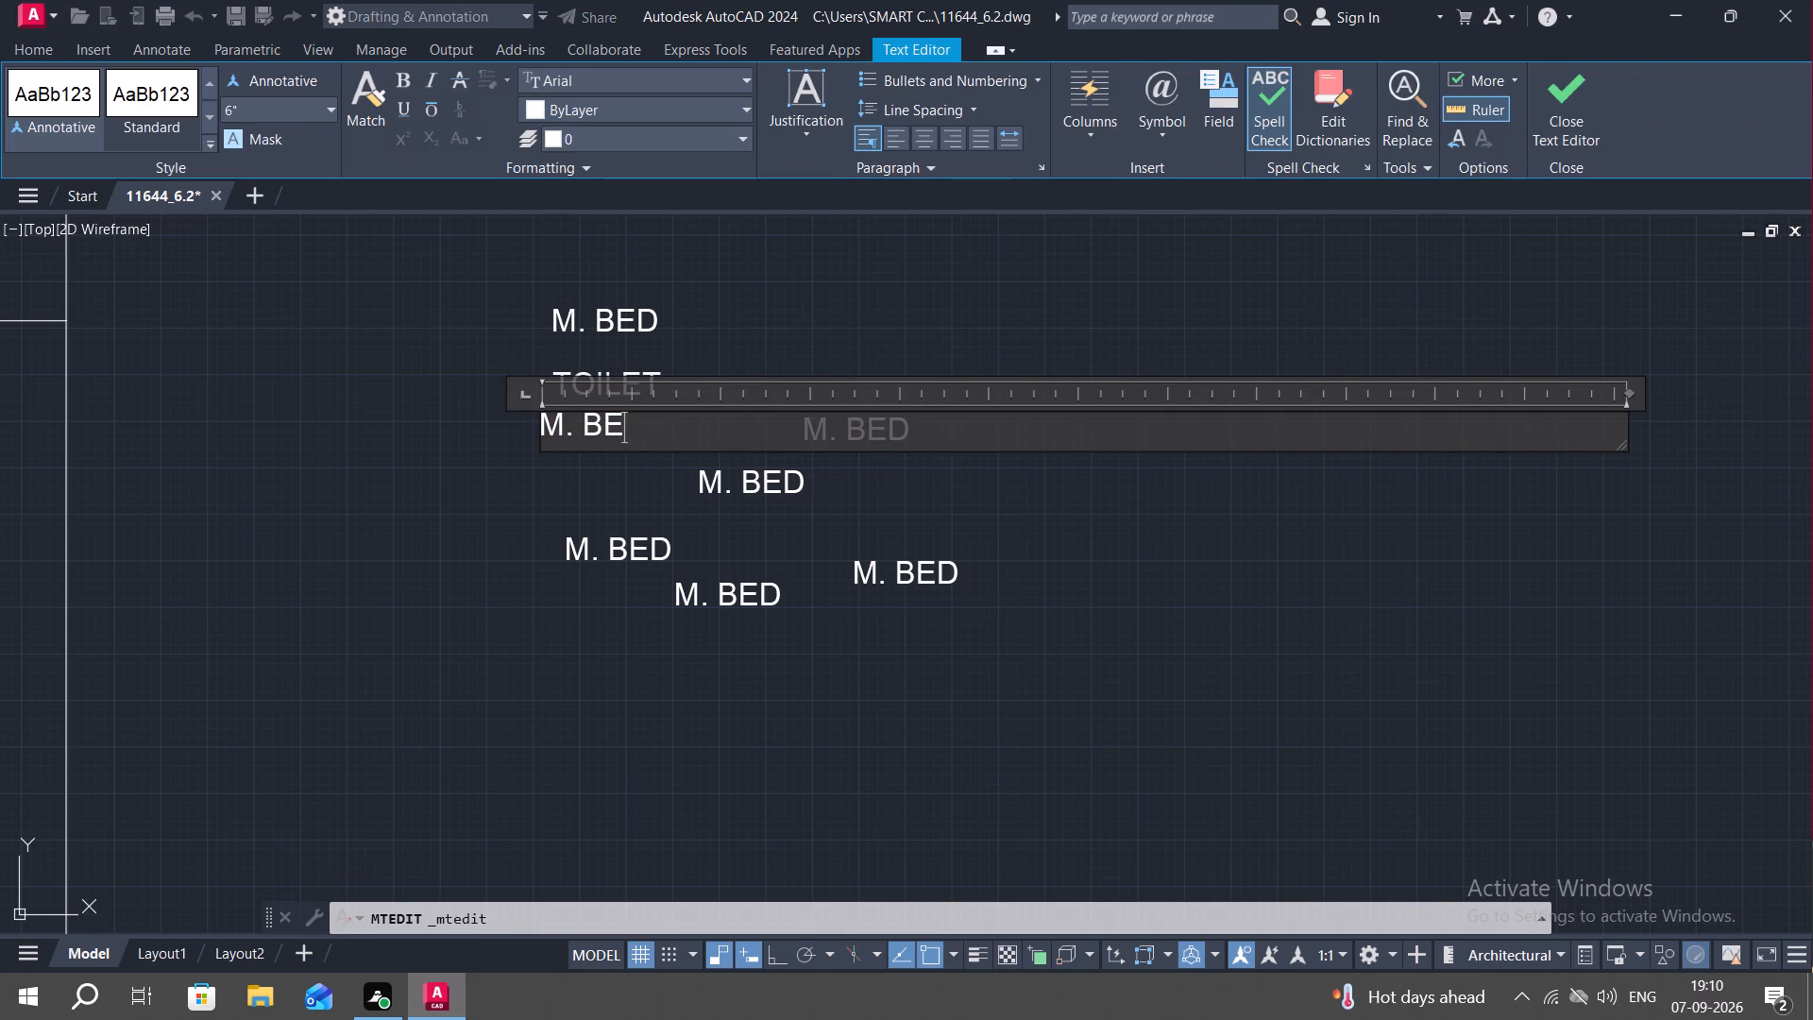
{"action": "key", "text": "BackSpace"}
{"action": "key", "text": "BackSpace"}
{"action": "key", "text": "BackSpace"}
{"action": "key", "text": "BackSpace"}
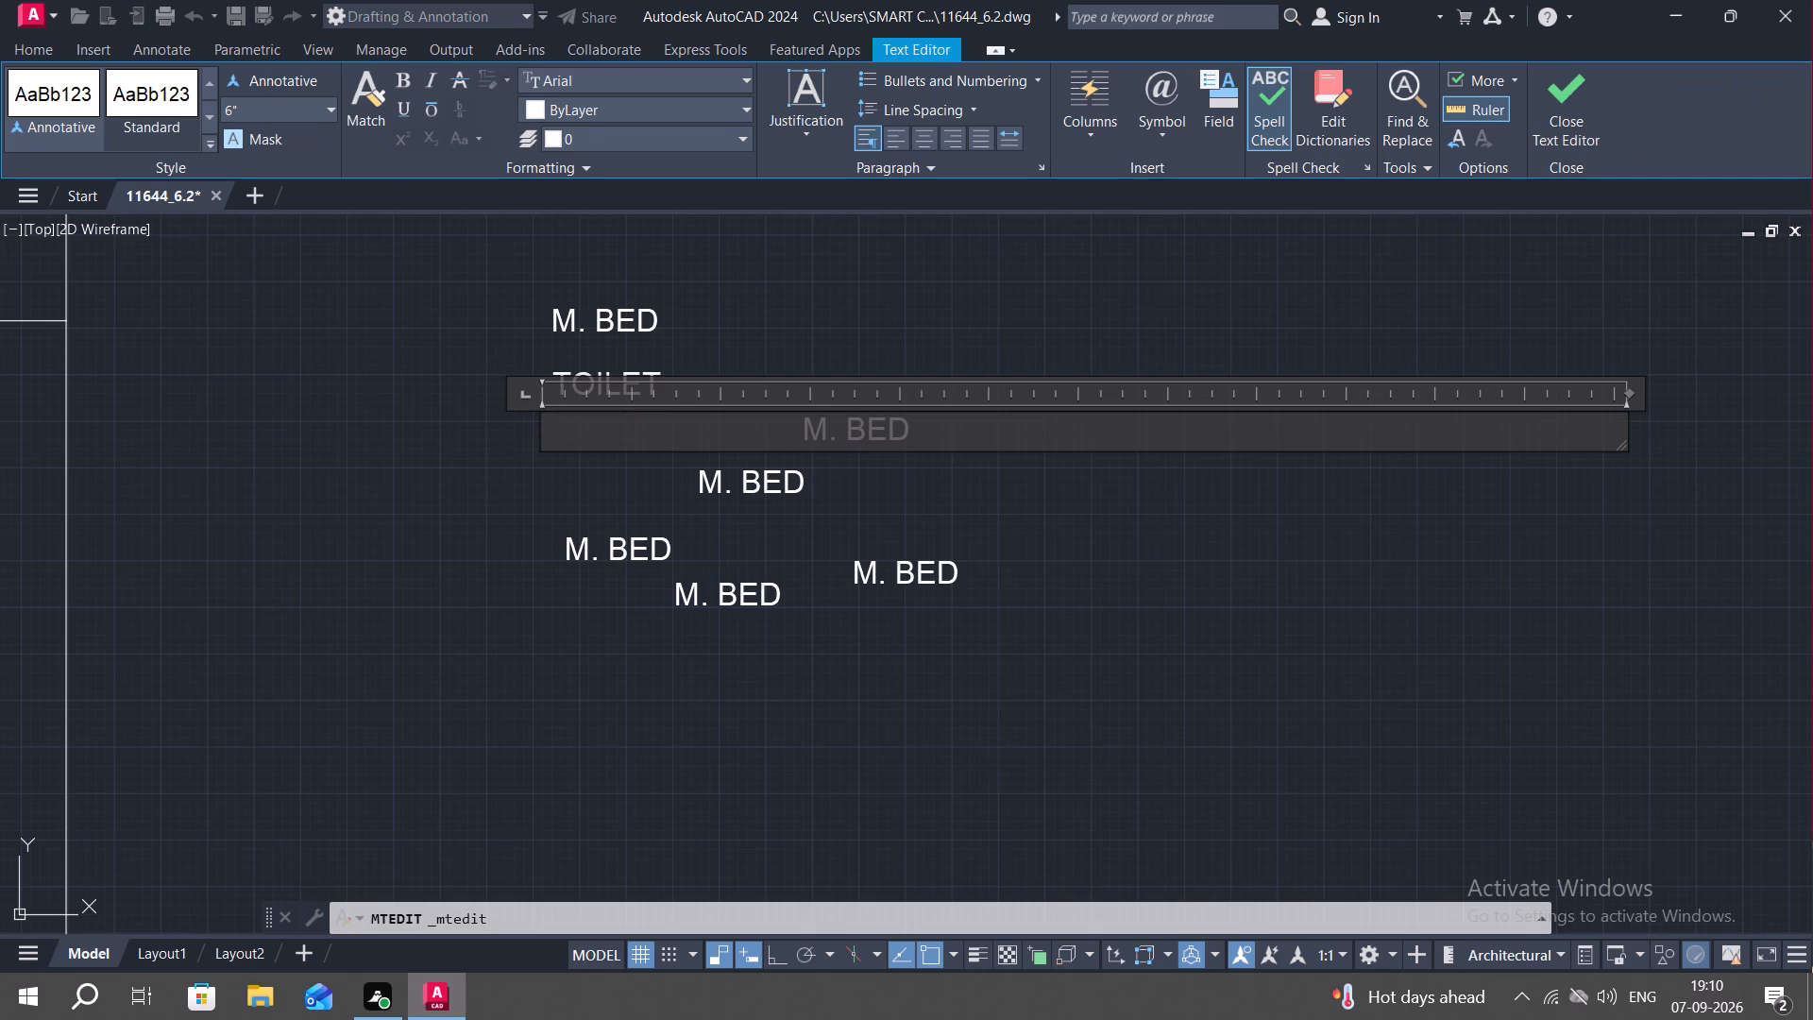
{"action": "type", "text": "DRESS"}
{"action": "left_click", "coordinate": [493, 455]}
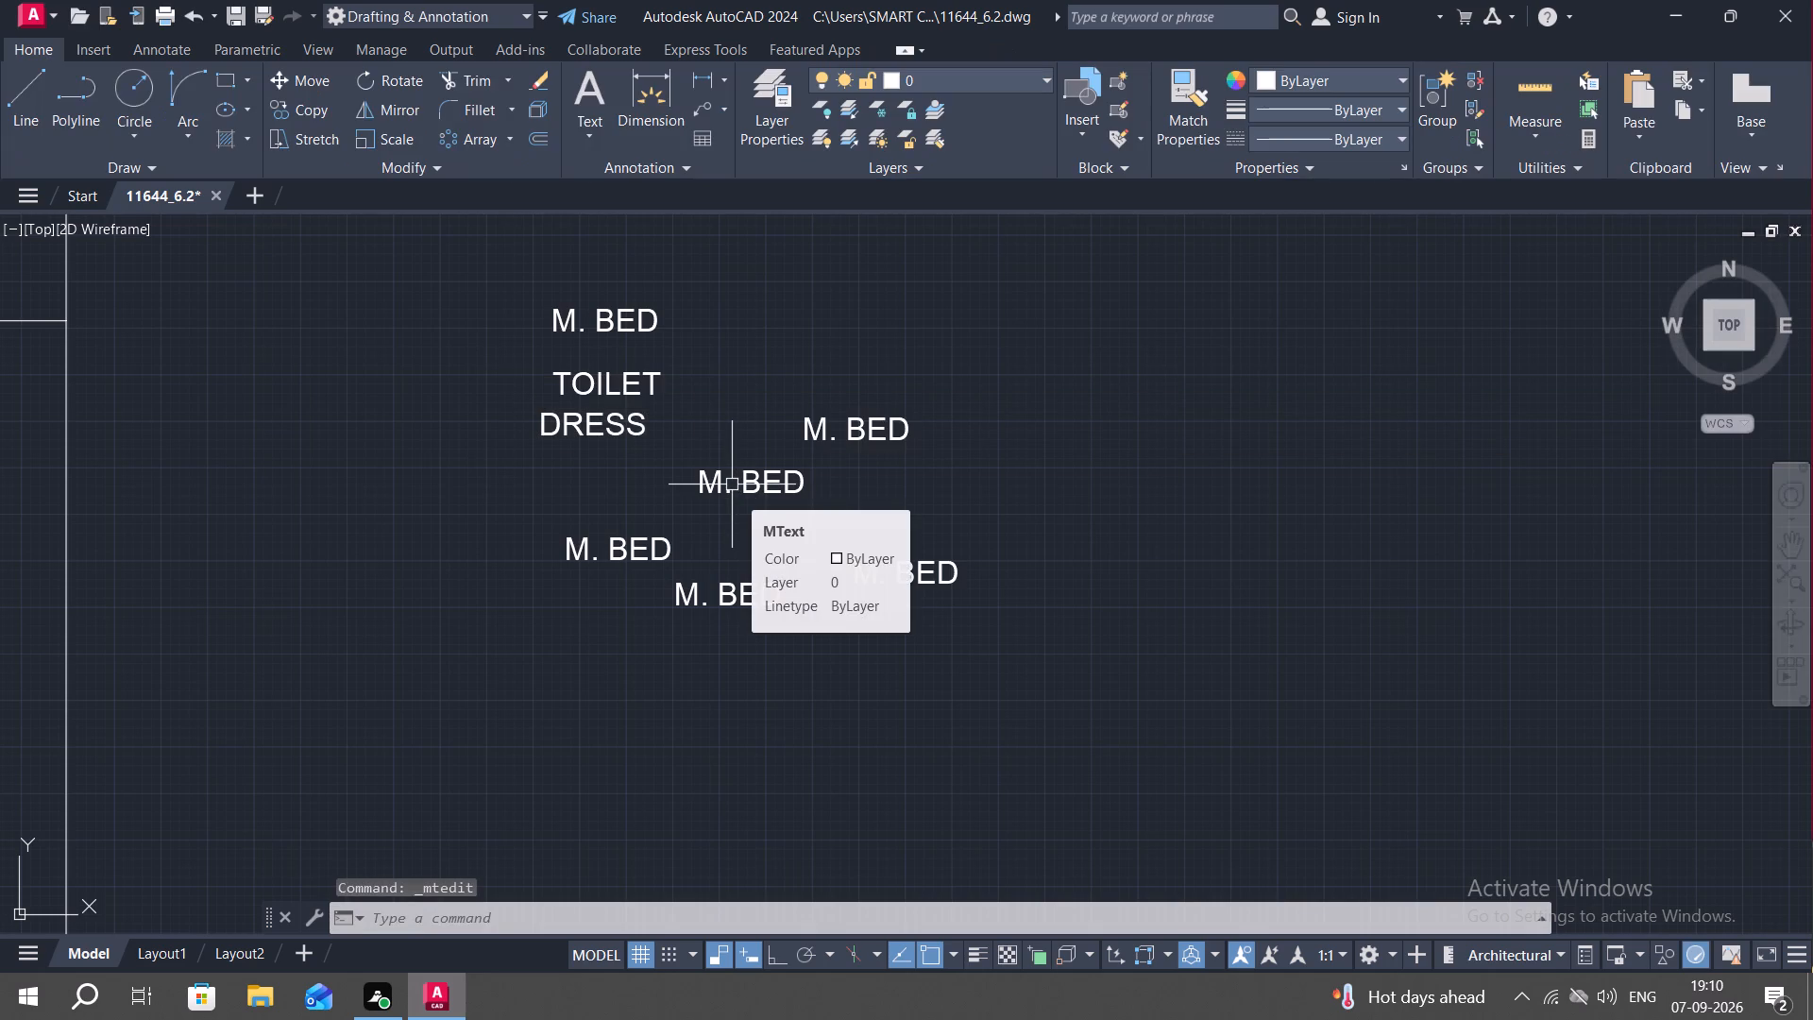
Change the M. BED label below DRESS to read G. BED.
{"action": "double_click", "coordinate": [657, 551]}
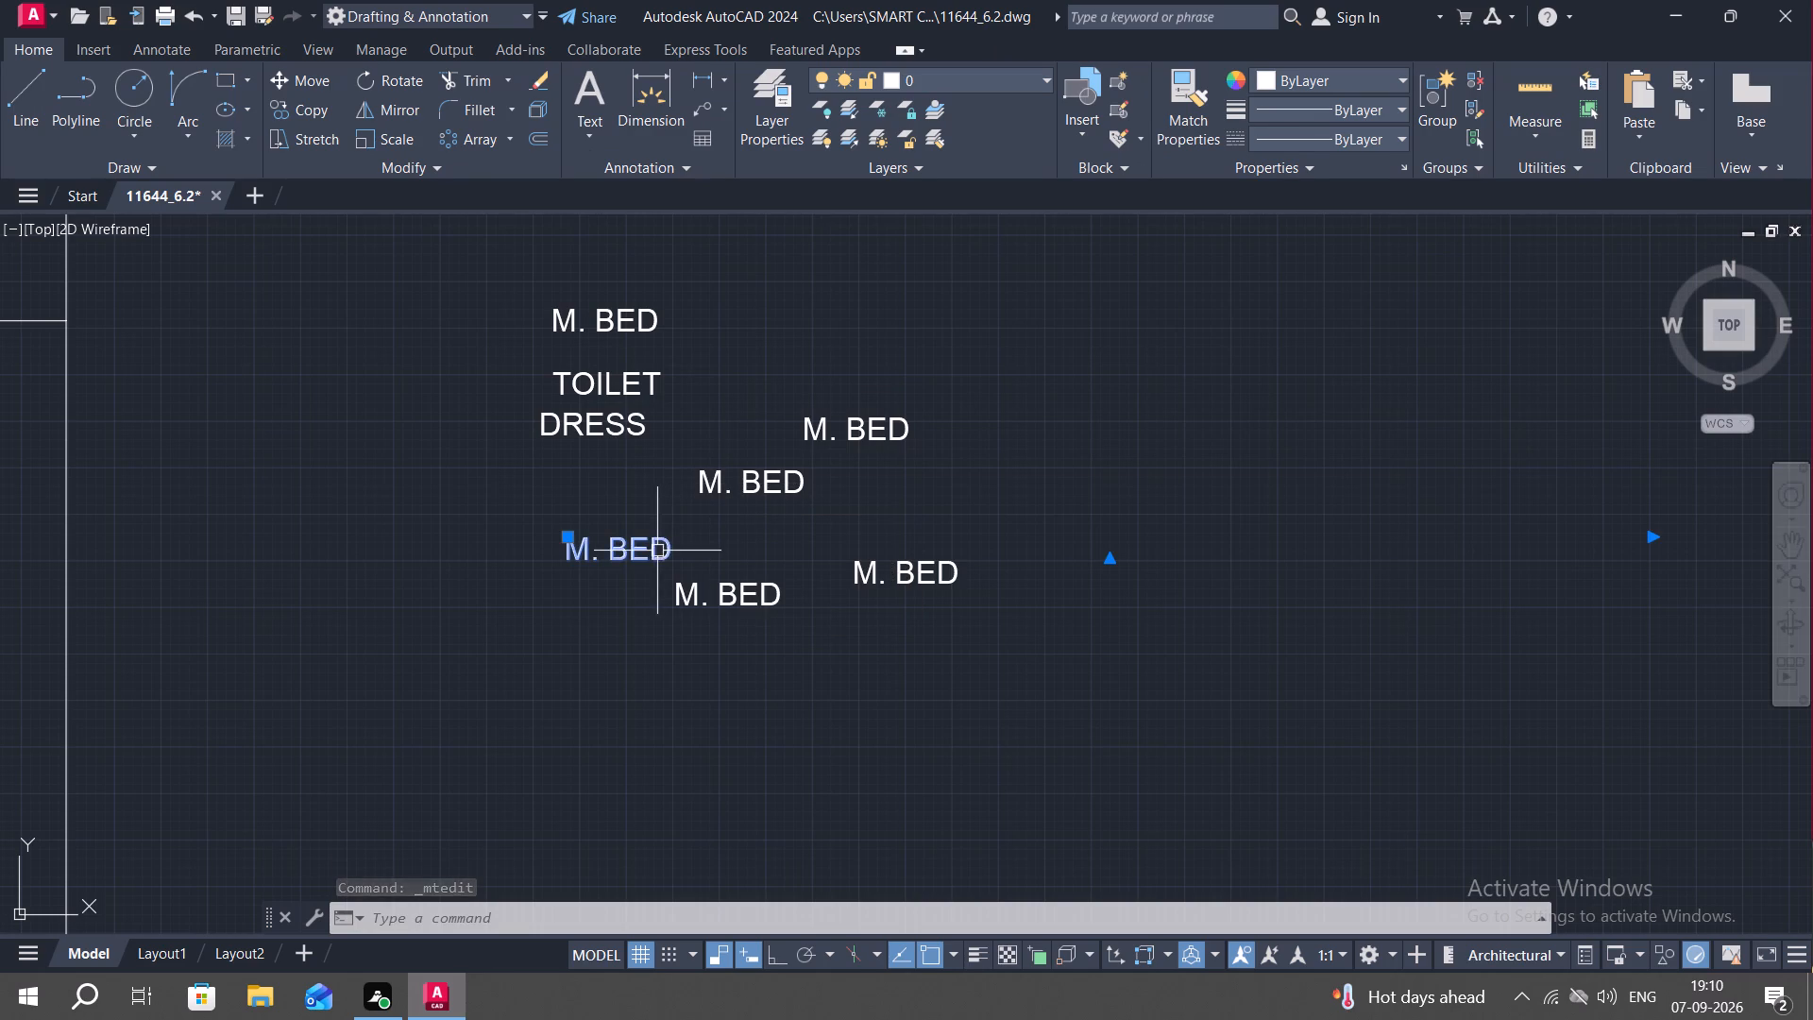
{"action": "left_click", "coordinate": [680, 554]}
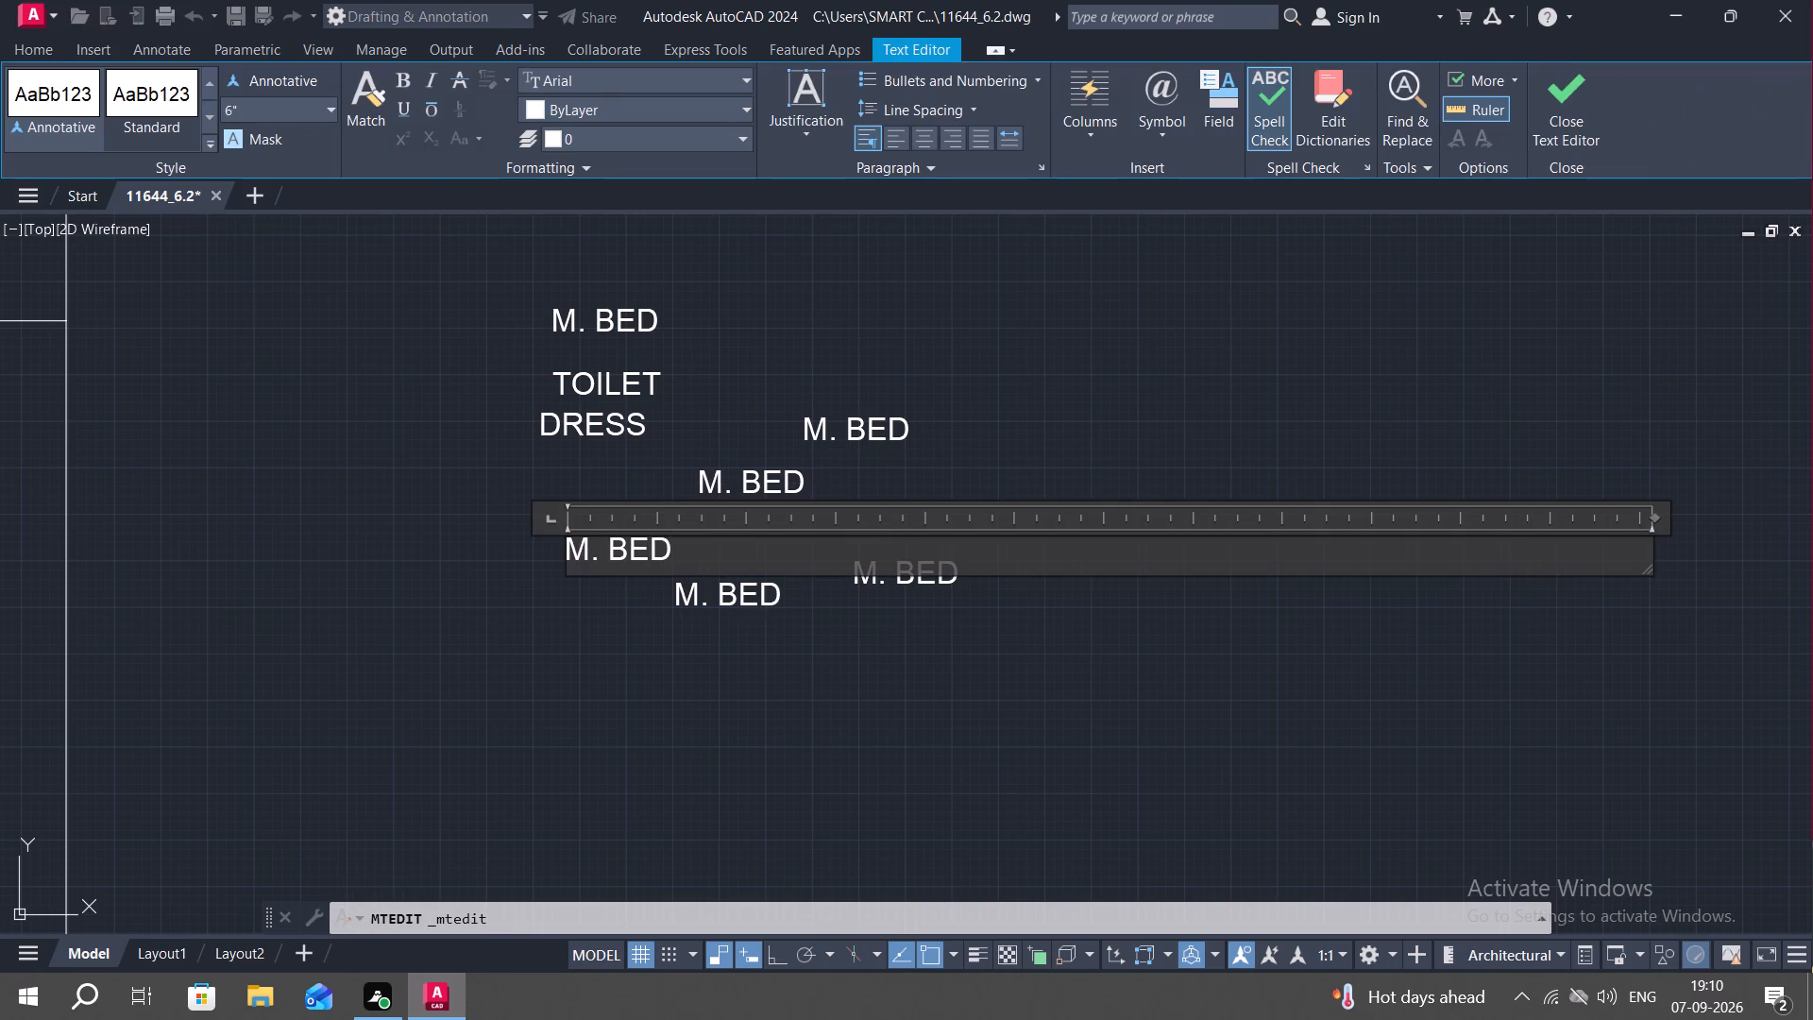
{"action": "left_click", "coordinate": [585, 546]}
{"action": "key", "text": "BackSpace"}
{"action": "key", "text": "g"}
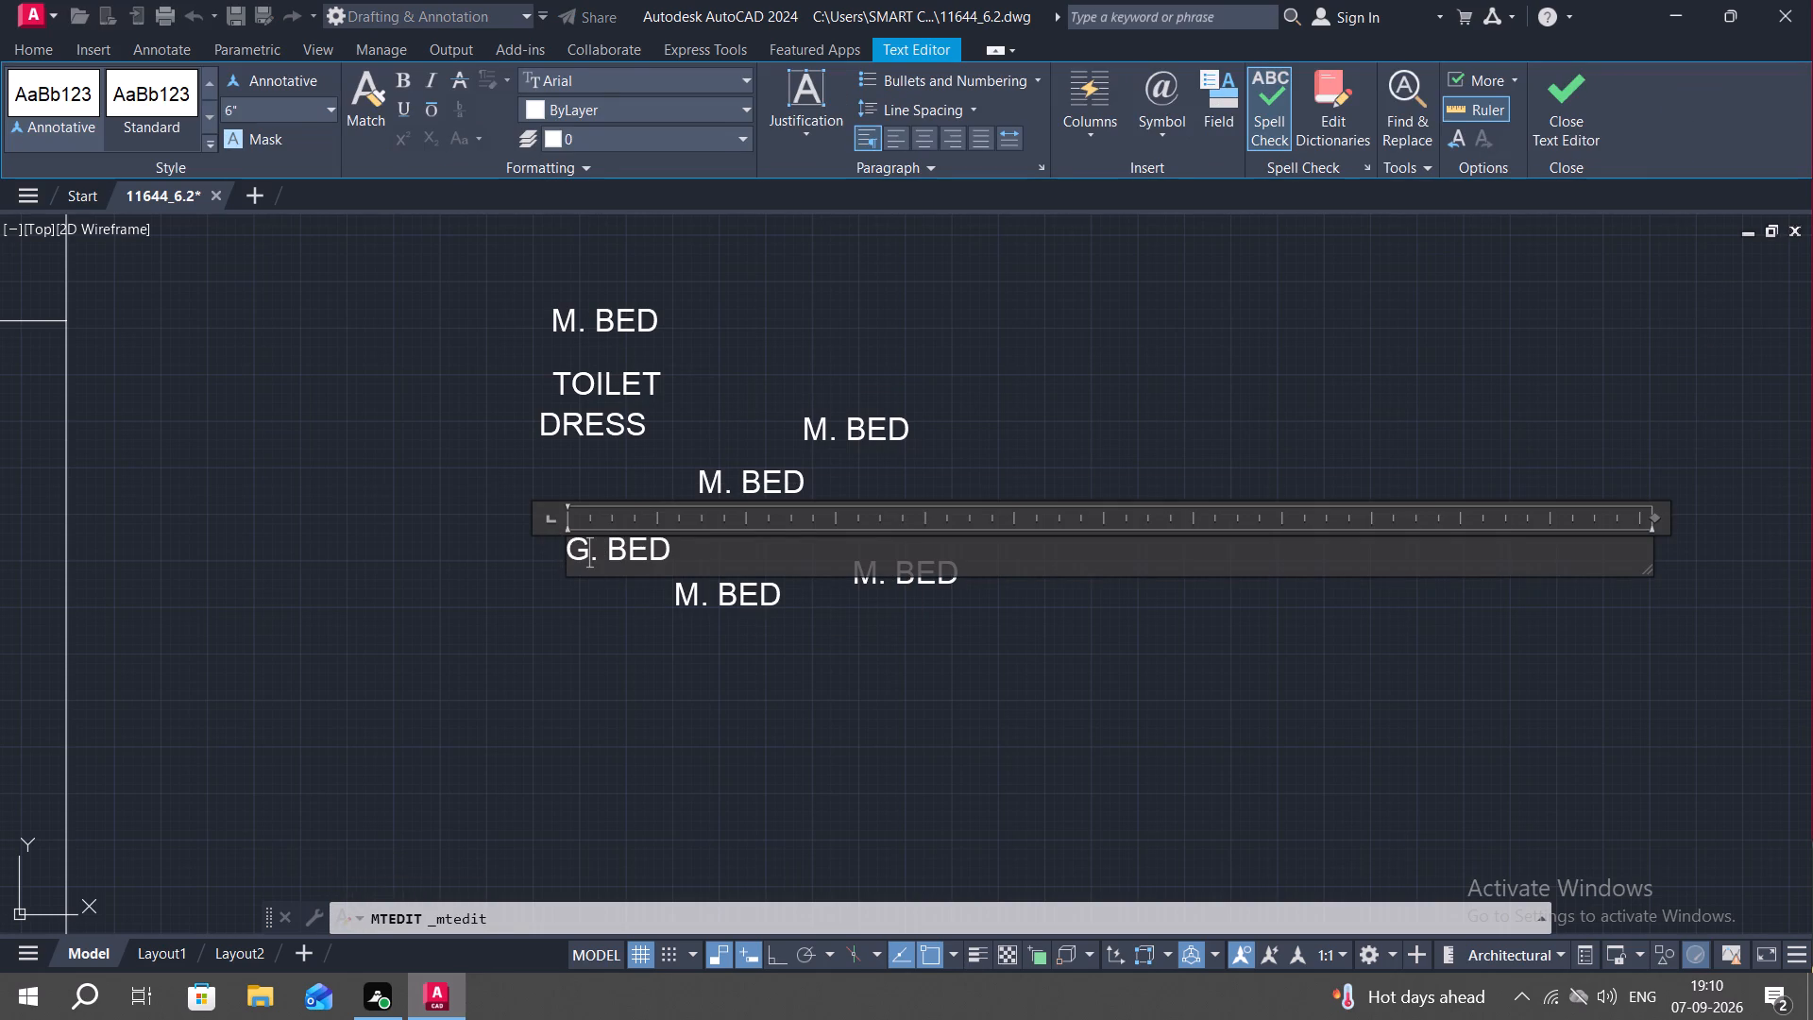
{"action": "left_click", "coordinate": [514, 597]}
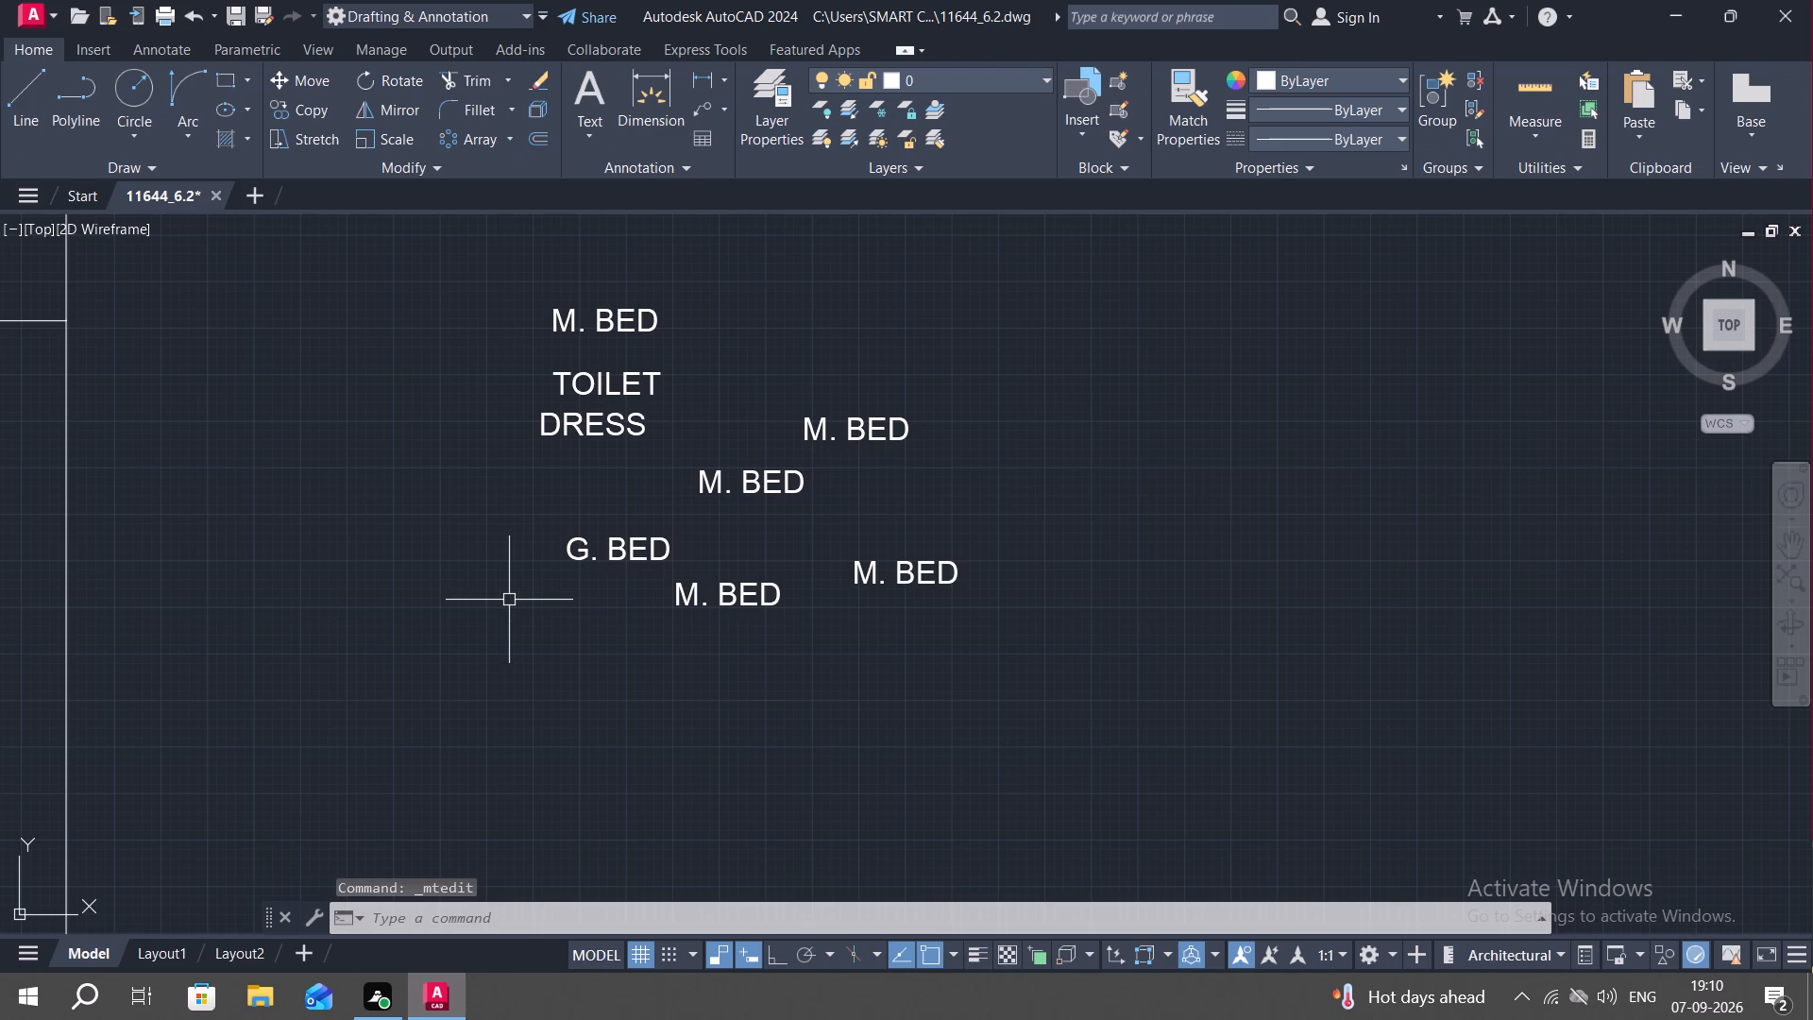
Change the M. BED label just to the lower right of G. BED to read WASH.
{"action": "double_click", "coordinate": [725, 595]}
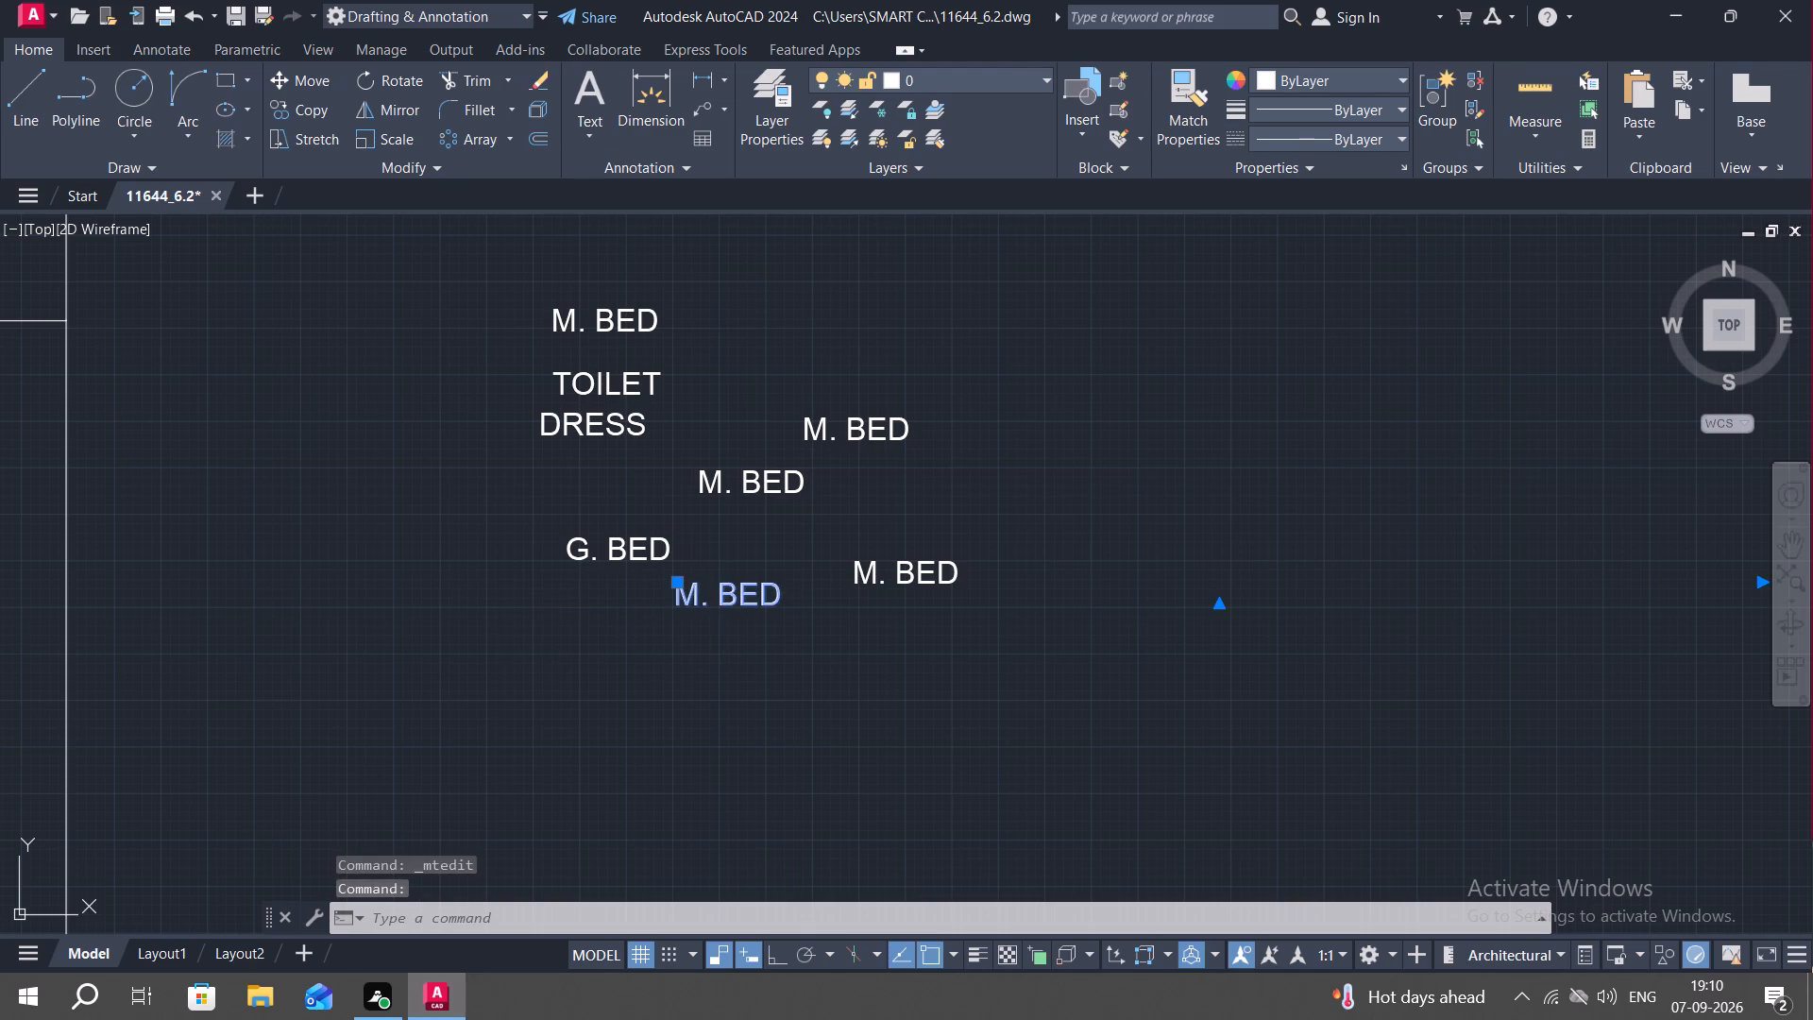
{"action": "left_click", "coordinate": [786, 594]}
{"action": "key", "text": "BackSpace"}
{"action": "key", "text": "BackSpace"}
{"action": "key", "text": "BackSpace"}
{"action": "key", "text": "BackSpace"}
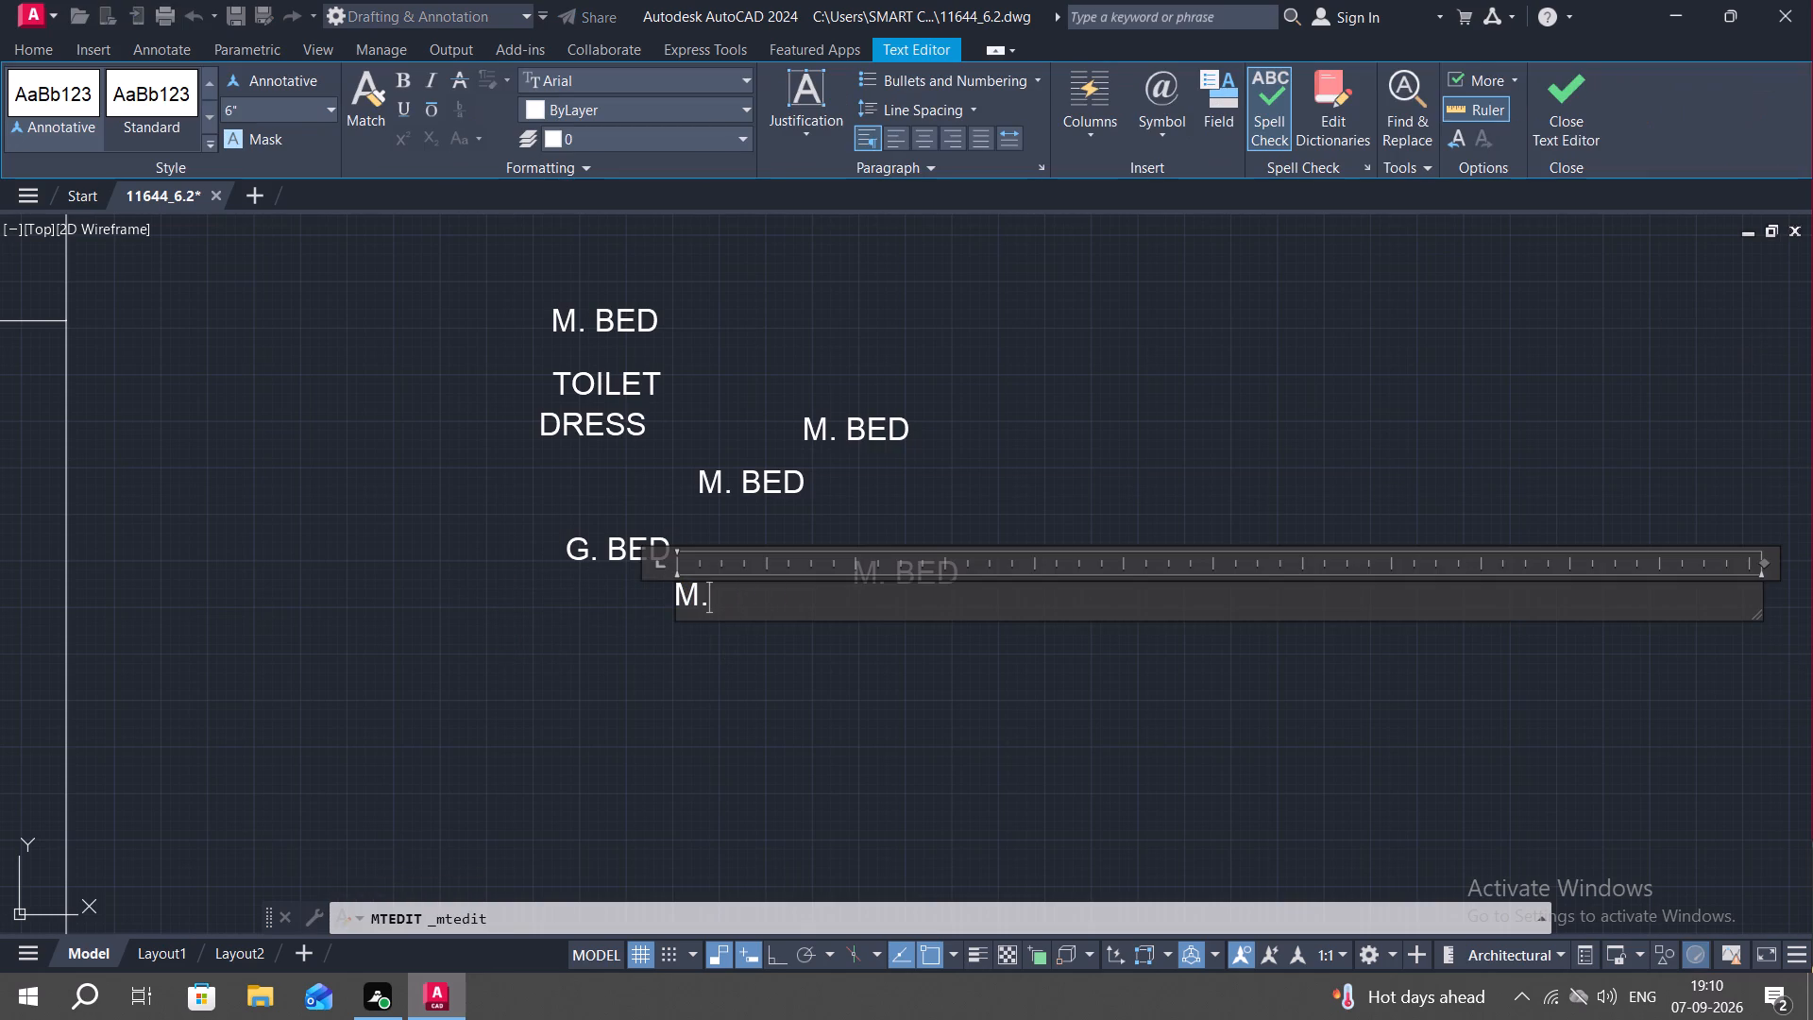
{"action": "key", "text": "BackSpace"}
{"action": "key", "text": "BackSpace"}
{"action": "key", "text": "BackSpace"}
{"action": "type", "text": "WASH"}
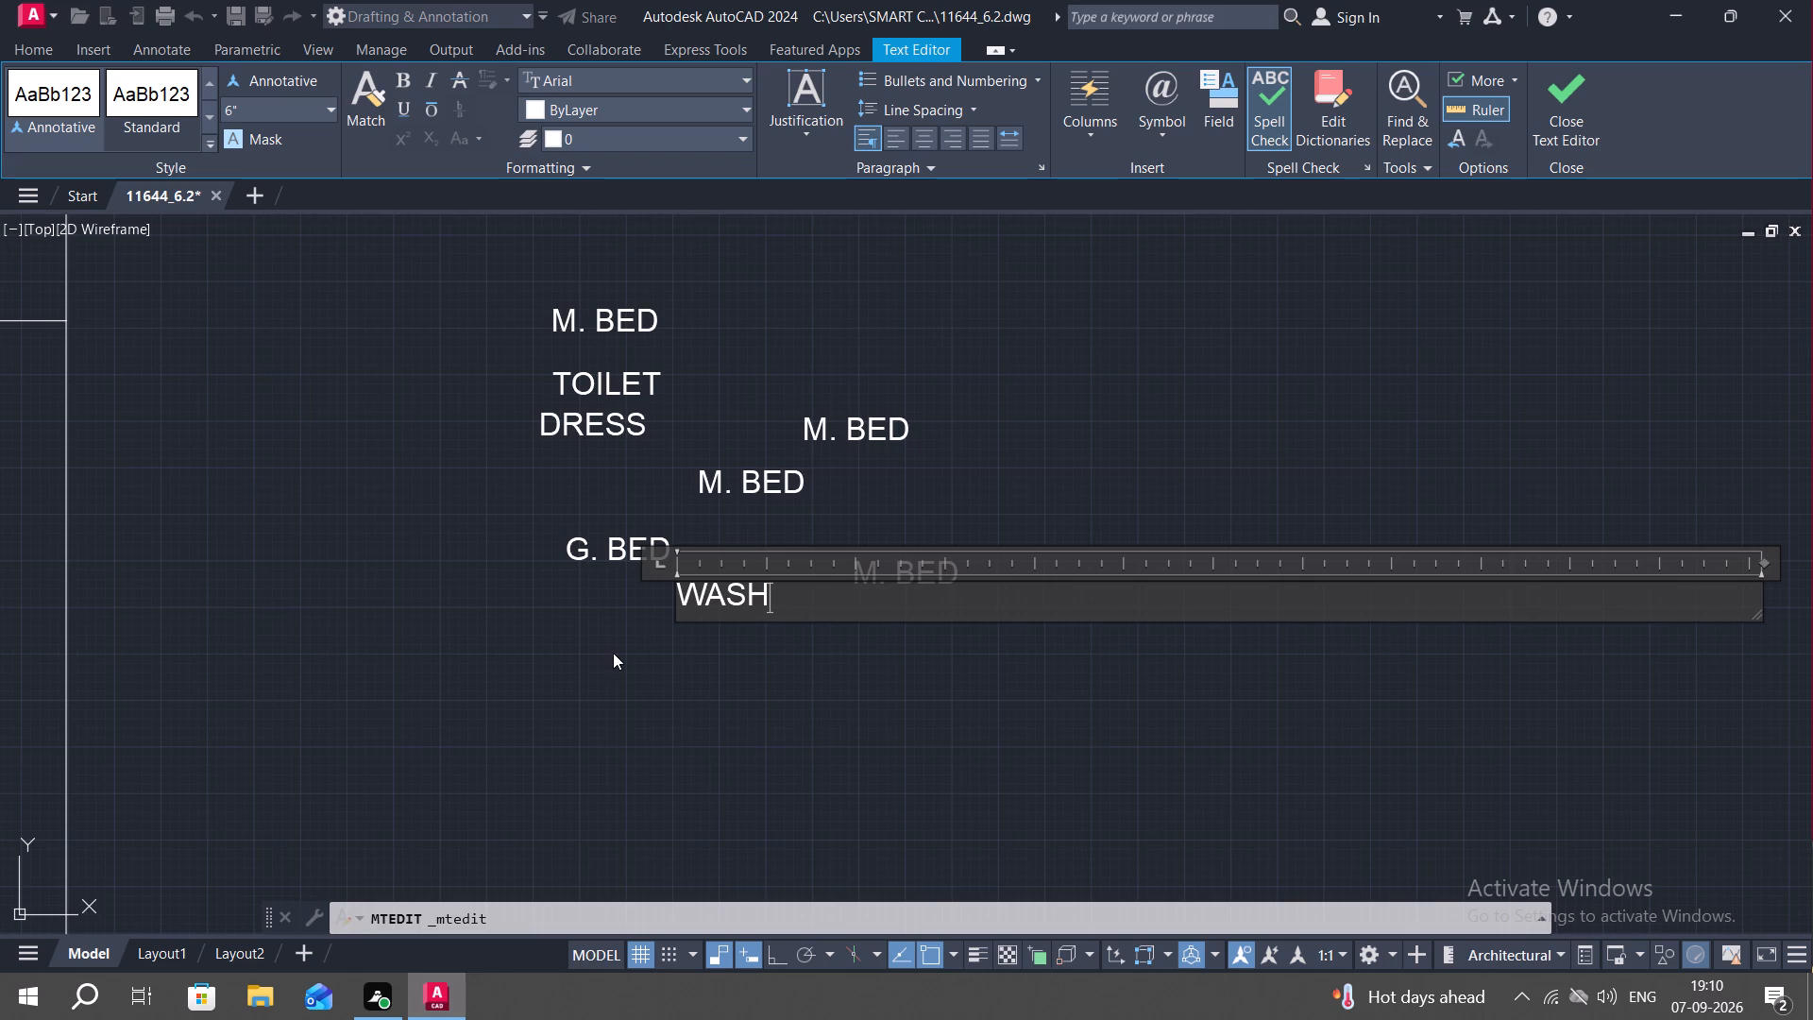
{"action": "left_click", "coordinate": [613, 653]}
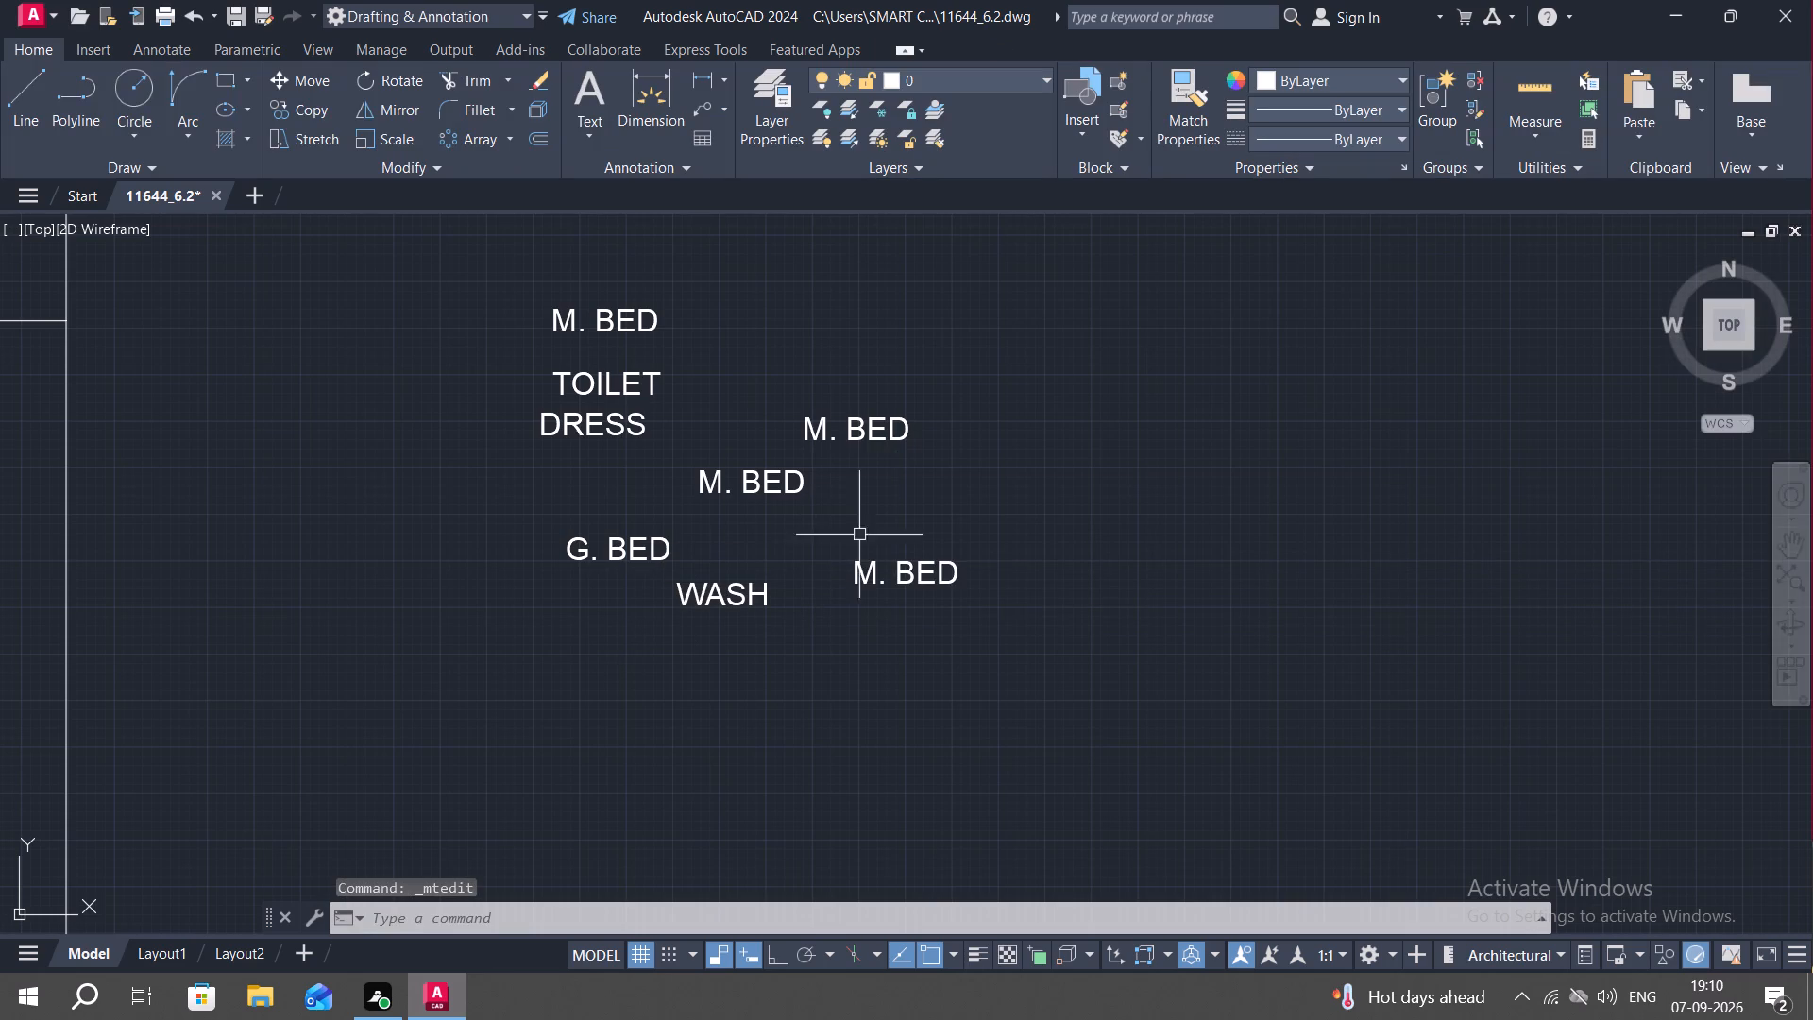
Change the M. BED label to the lower right of DRESS, above WASH, to read KITCHEN.
{"action": "double_click", "coordinate": [767, 487]}
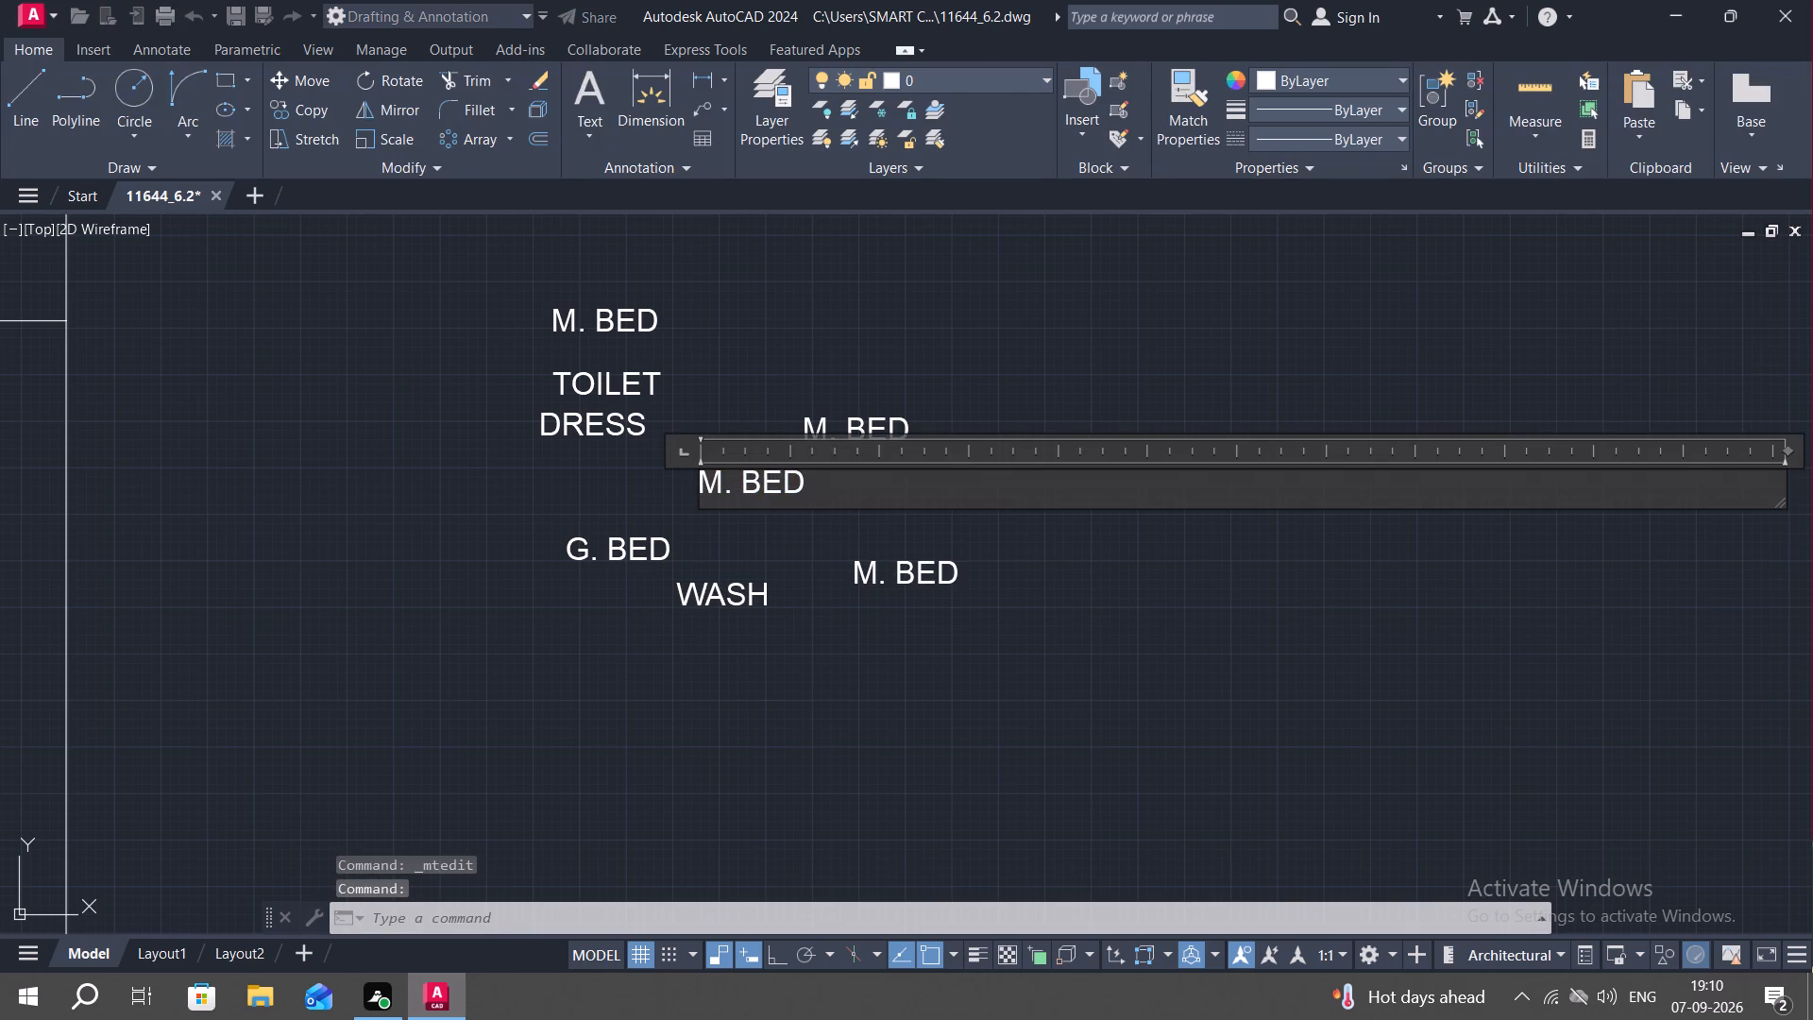
{"action": "left_click", "coordinate": [811, 489]}
{"action": "key", "text": "BackSpace"}
{"action": "key", "text": "BackSpace"}
{"action": "key", "text": "BackSpace"}
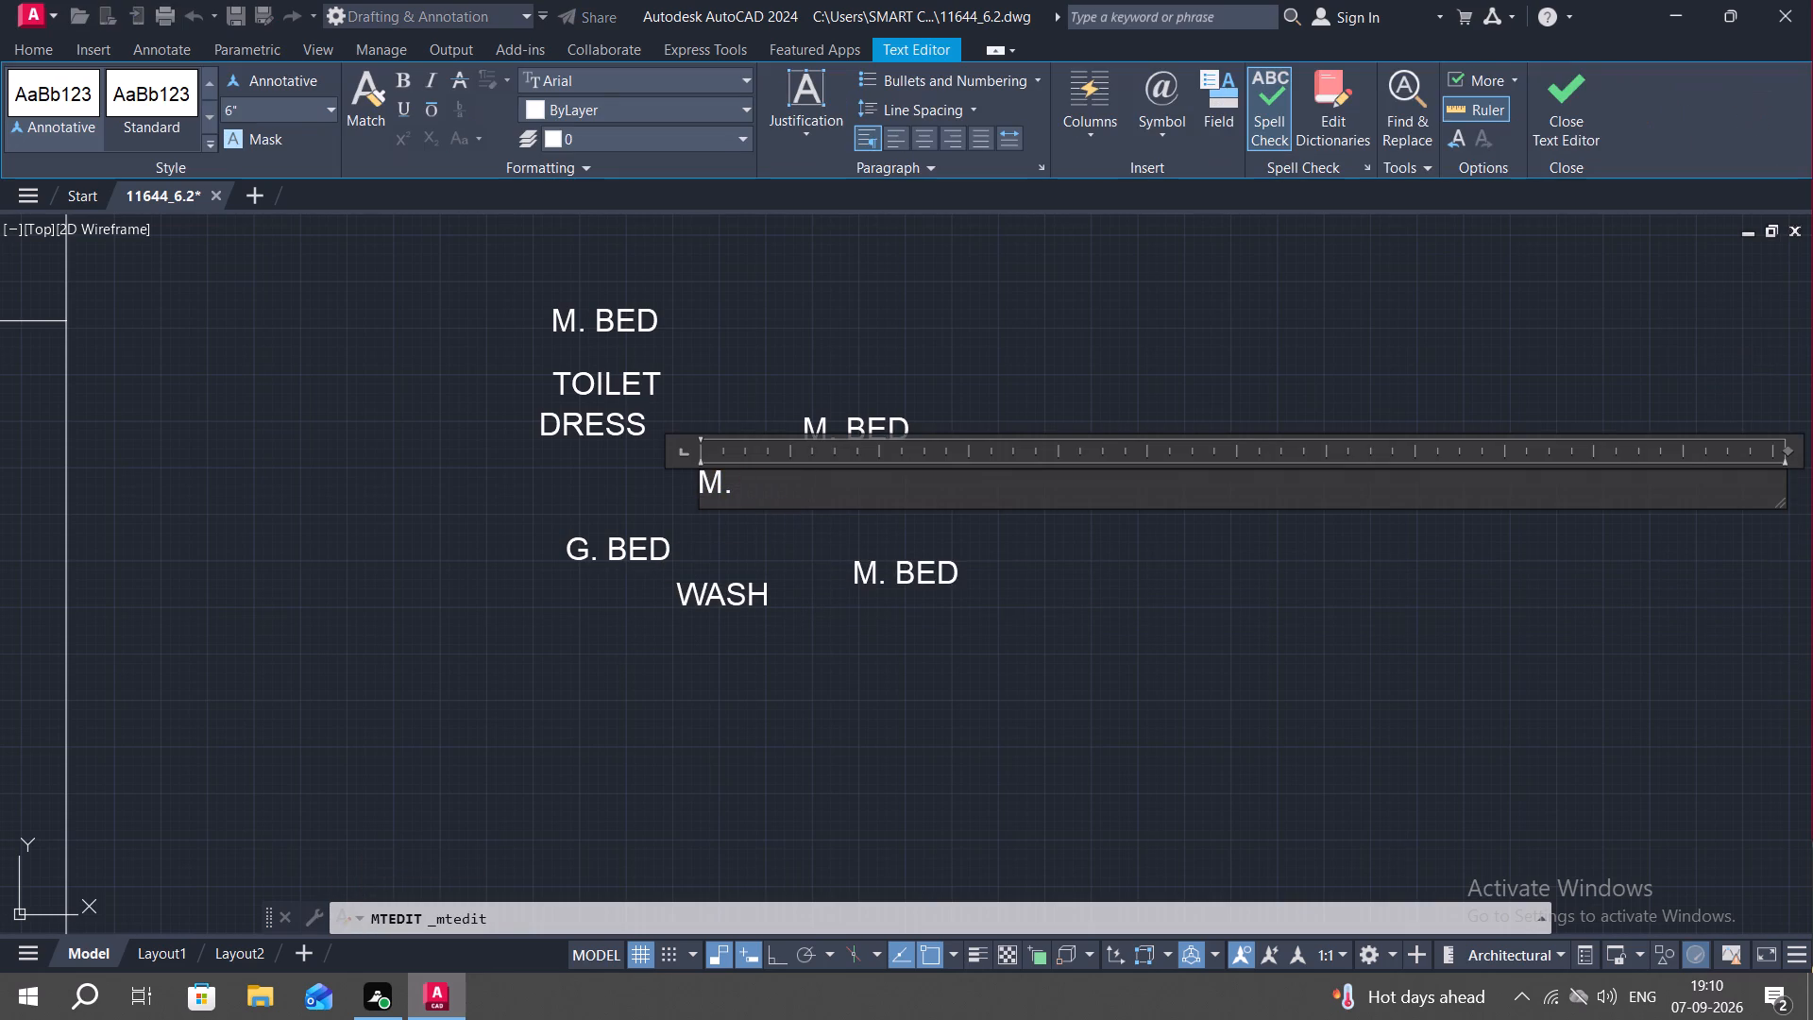
{"action": "key", "text": "BackSpace"}
{"action": "key", "text": "BackSpace"}
{"action": "key", "text": "BackSpace"}
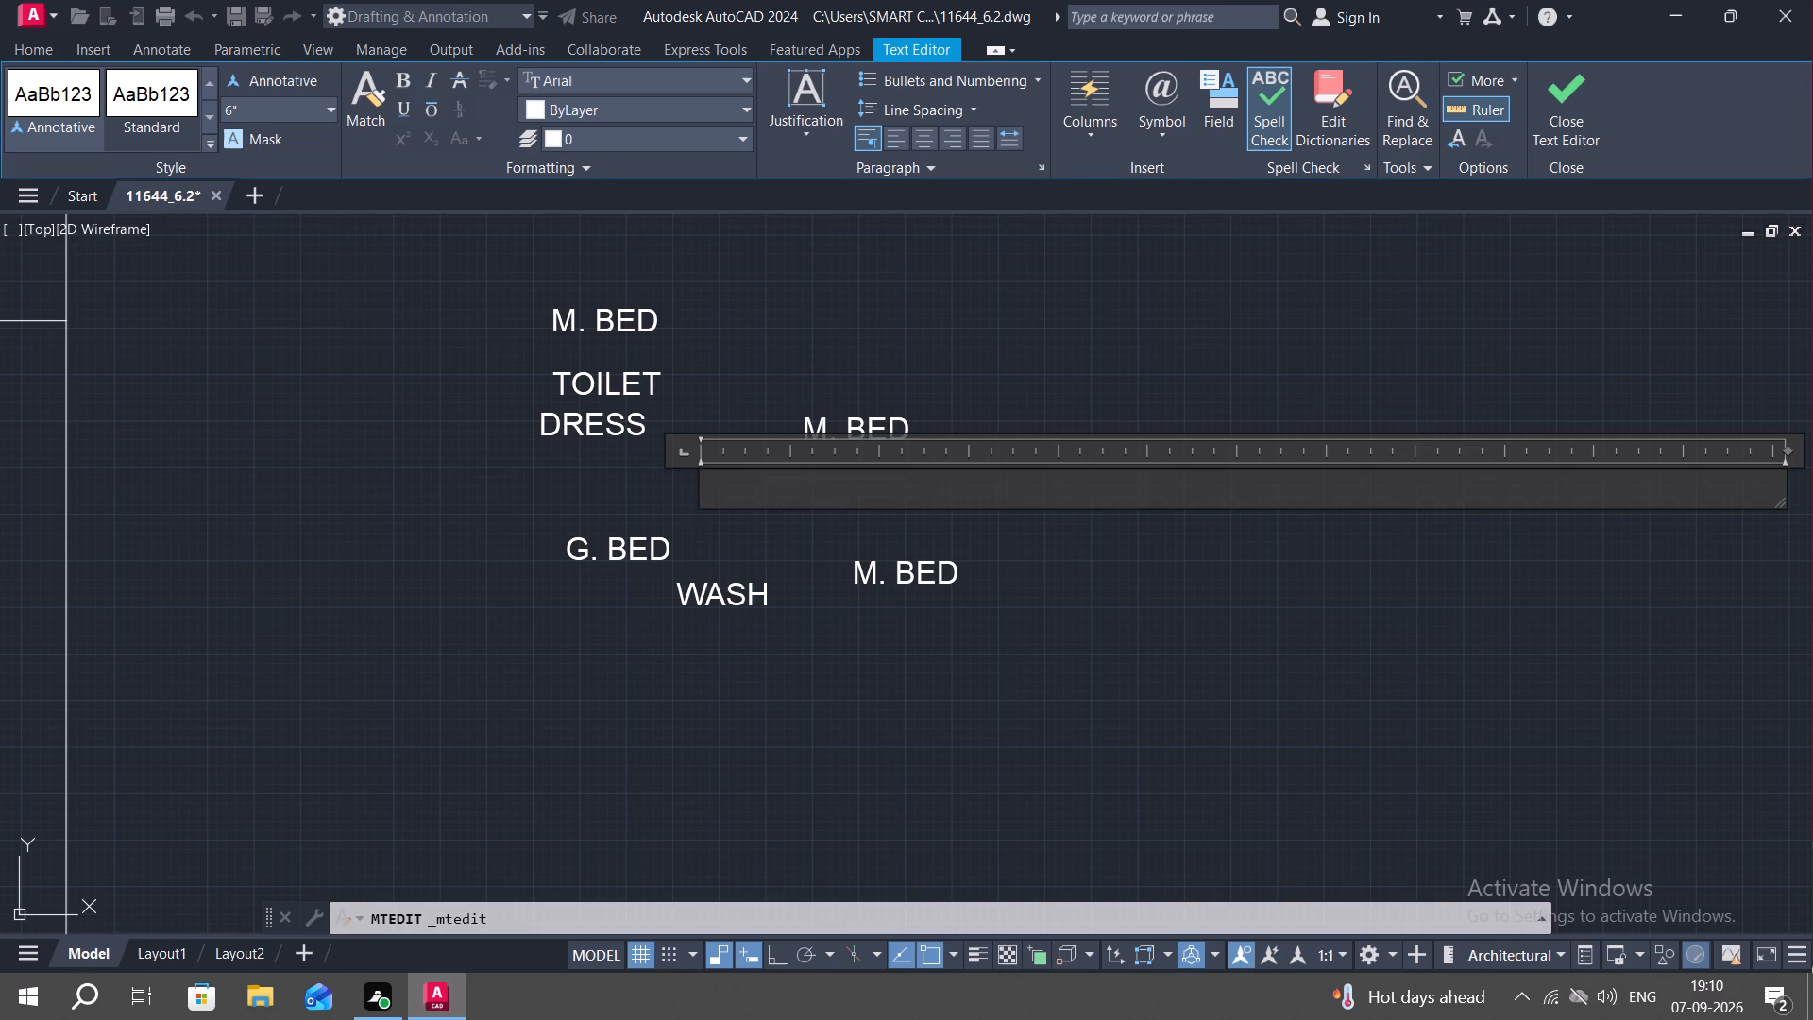
{"action": "type", "text": "KITCHEN"}
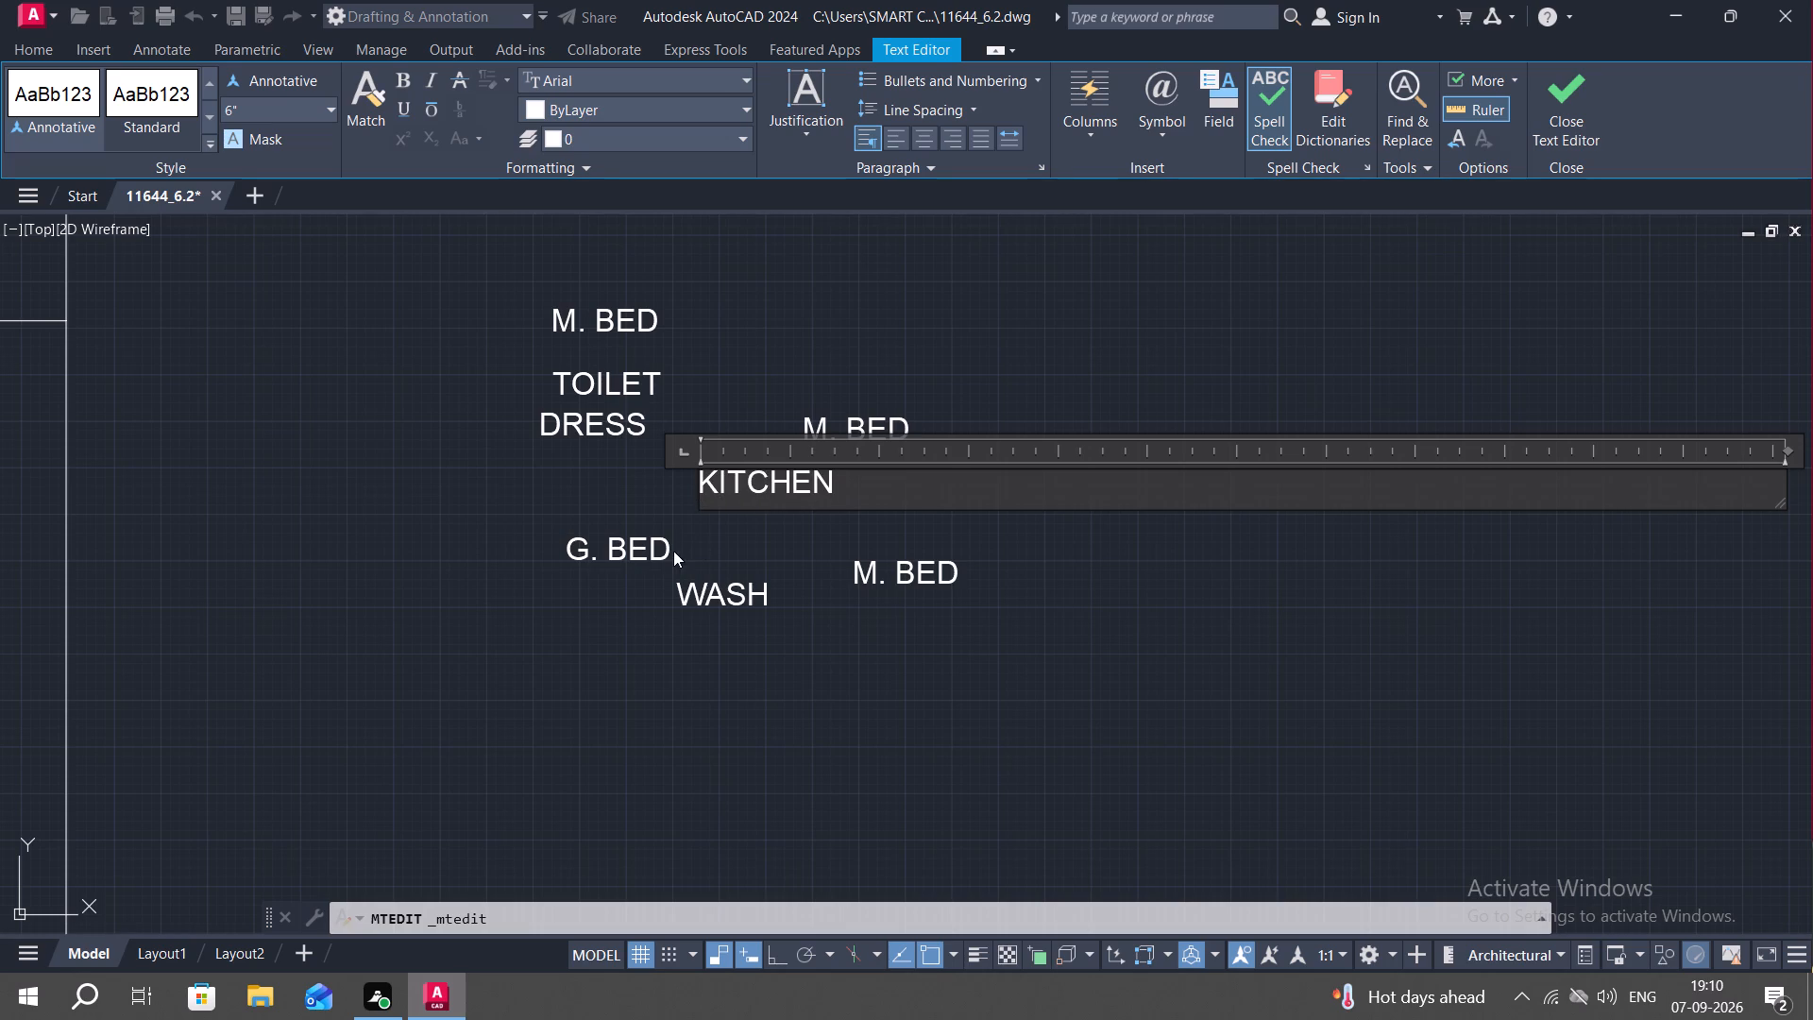
{"action": "left_click", "coordinate": [701, 547]}
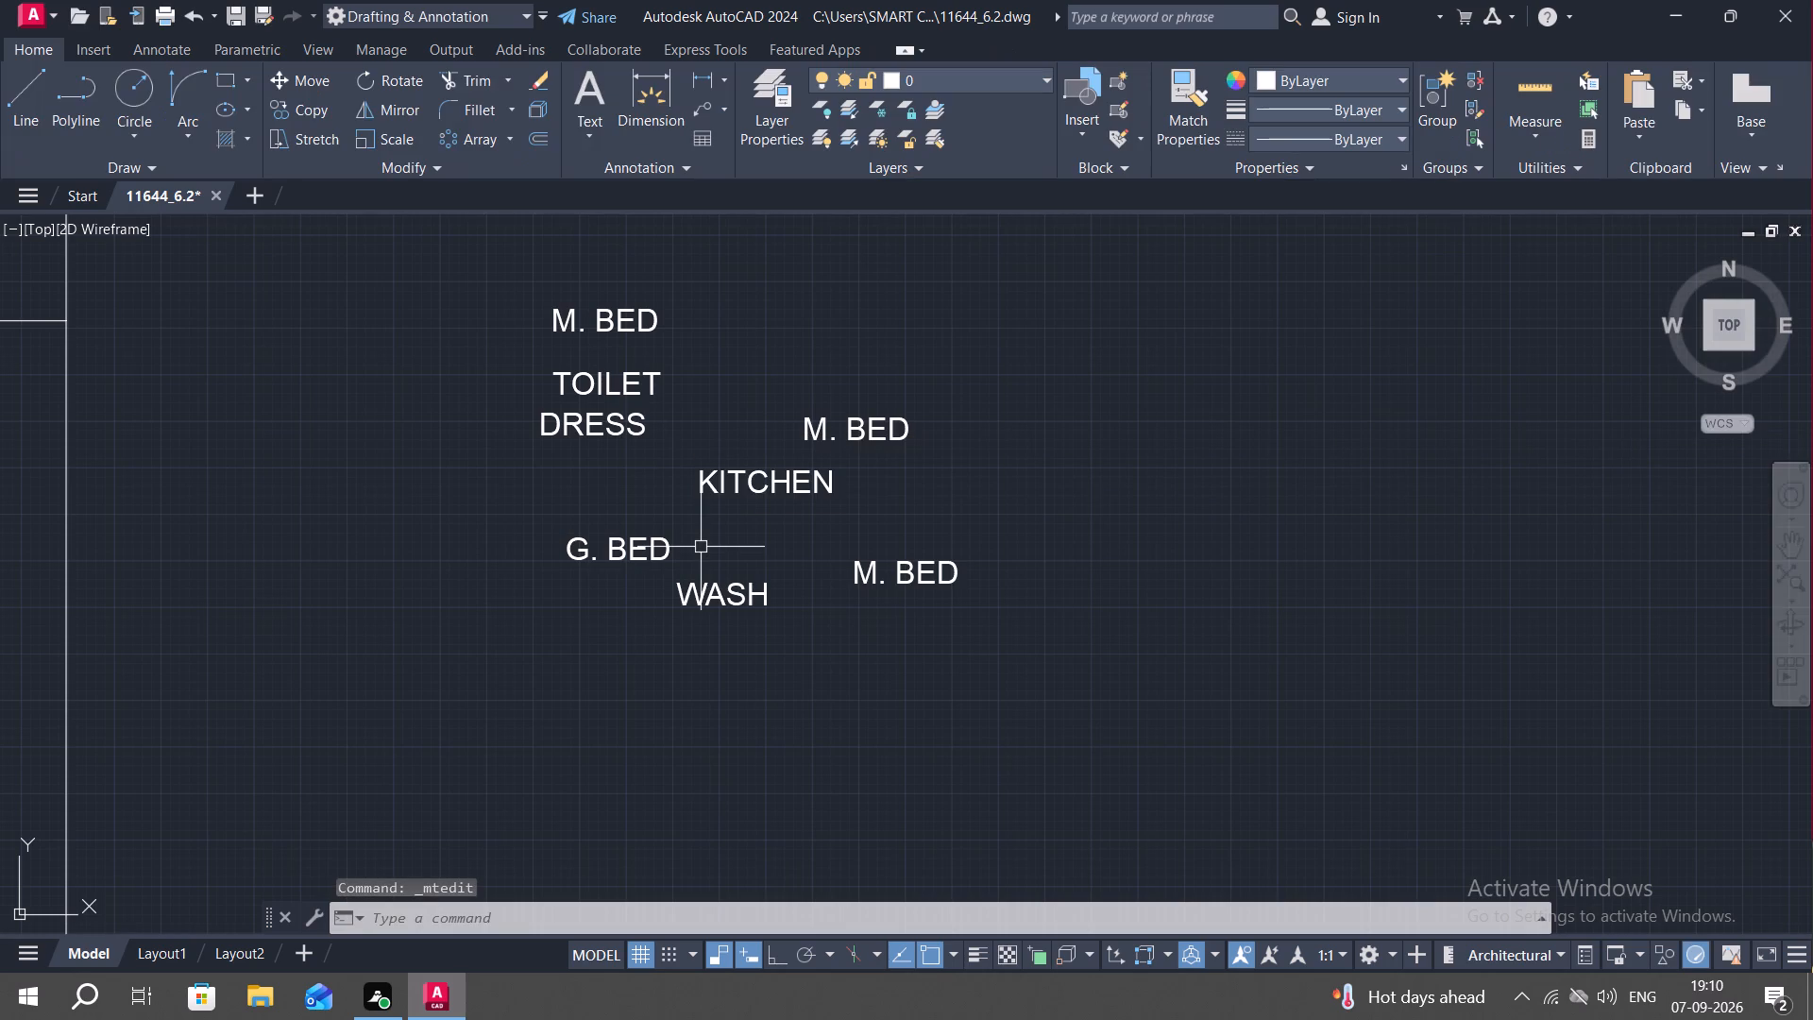
Change the M. BED label to the right of WASH to read LIVING / DINING.
{"action": "double_click", "coordinate": [866, 569]}
{"action": "left_click", "coordinate": [957, 581]}
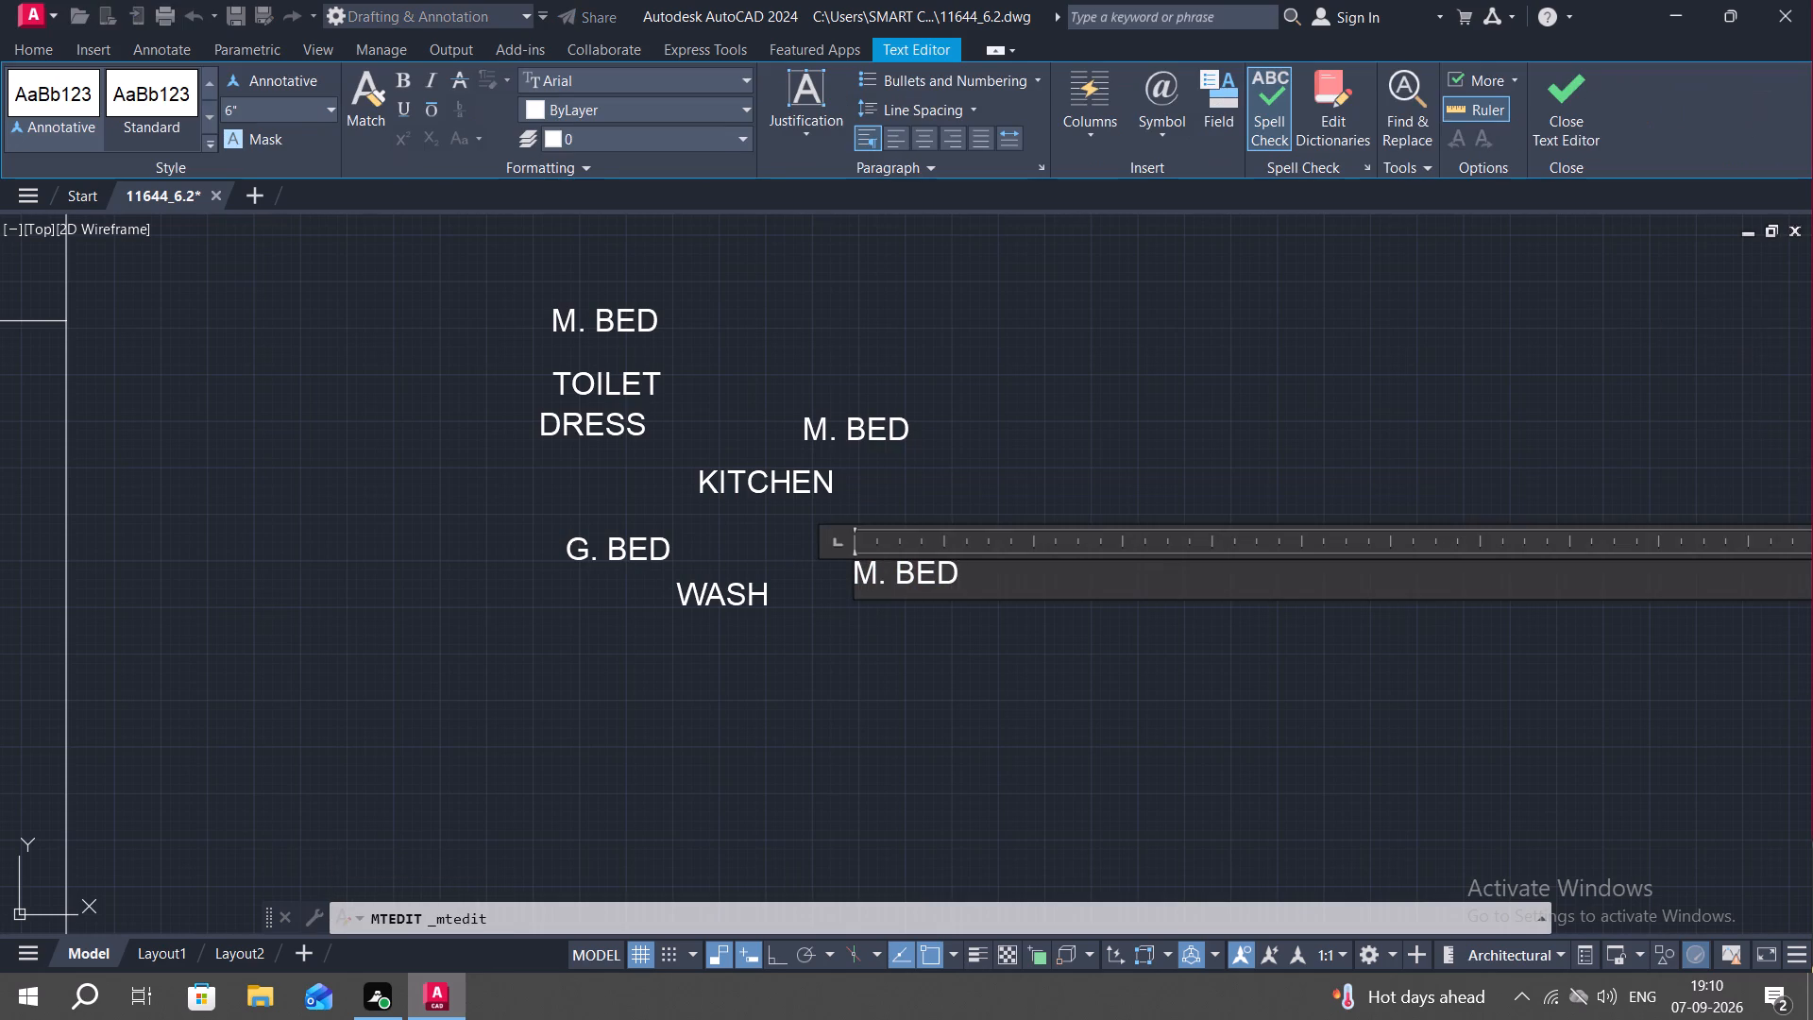
{"action": "key", "text": "BackSpace"}
{"action": "key", "text": "BackSpace"}
{"action": "key", "text": "BackSpace"}
{"action": "key", "text": "BackSpace"}
{"action": "key", "text": "BackSpace"}
{"action": "key", "text": "BackSpace"}
{"action": "key", "text": "BackSpace"}
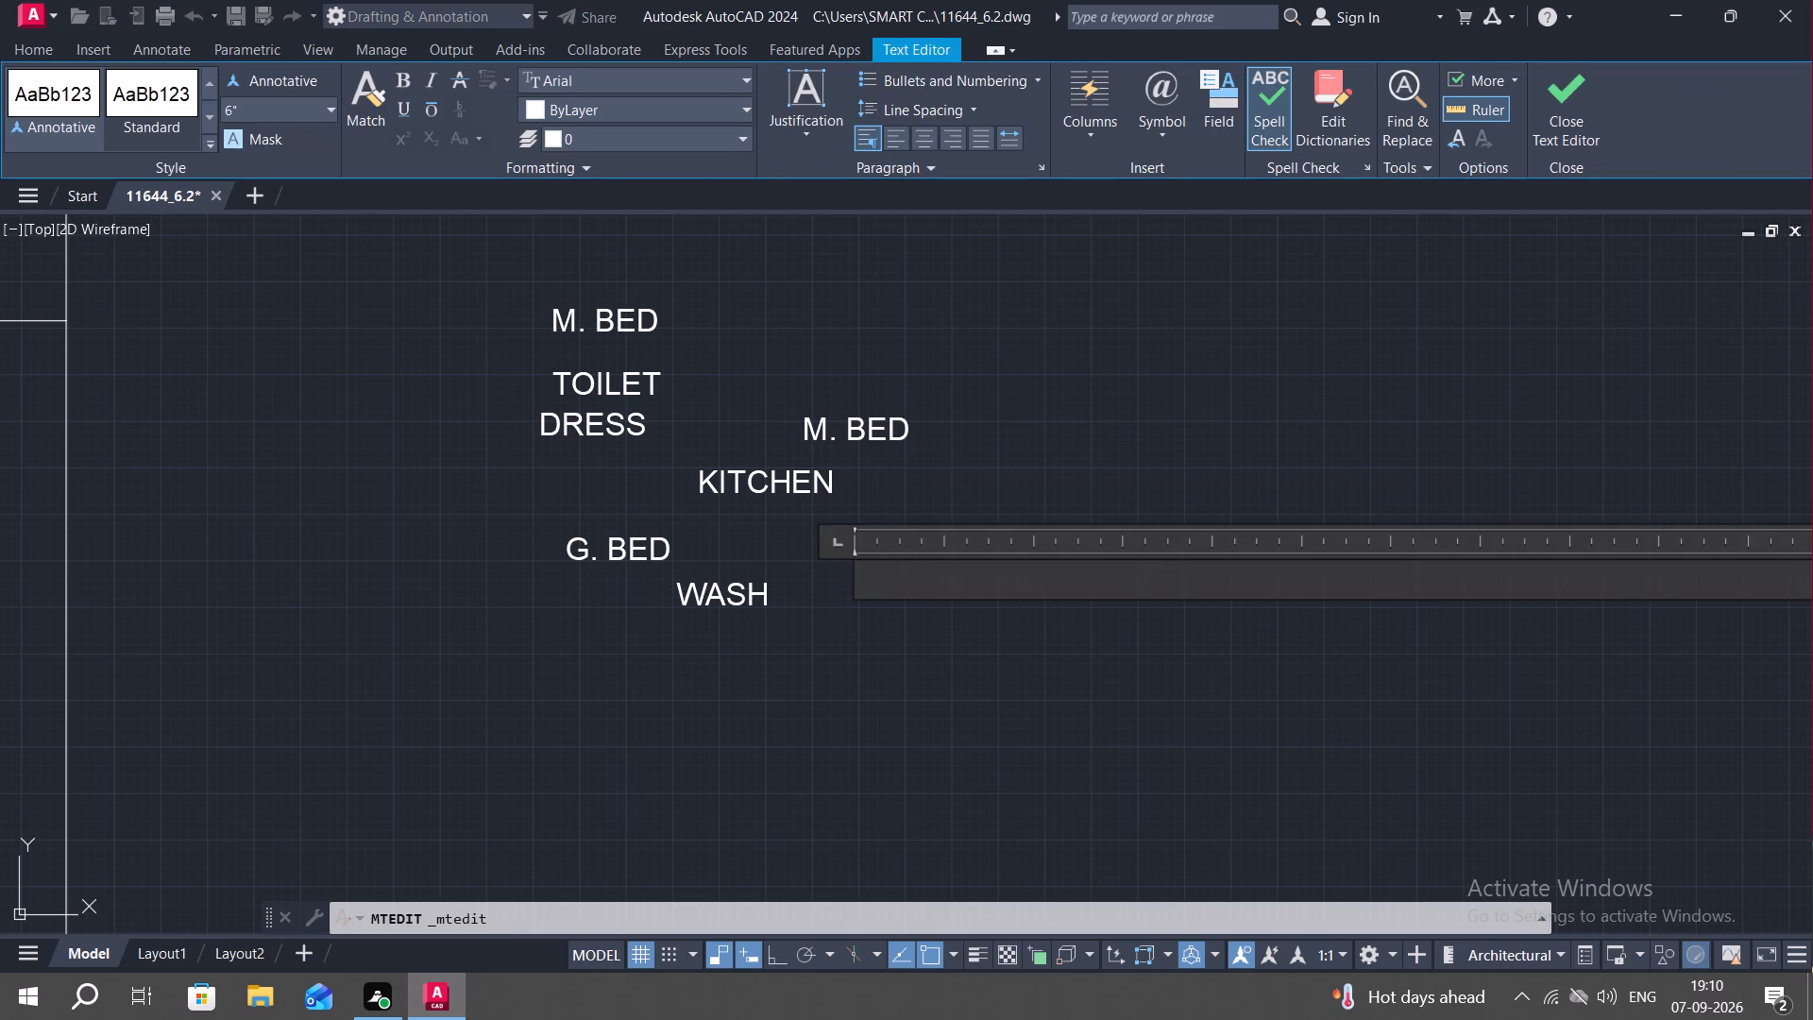
{"action": "type", "text": "LIVING"}
{"action": "key", "text": "space"}
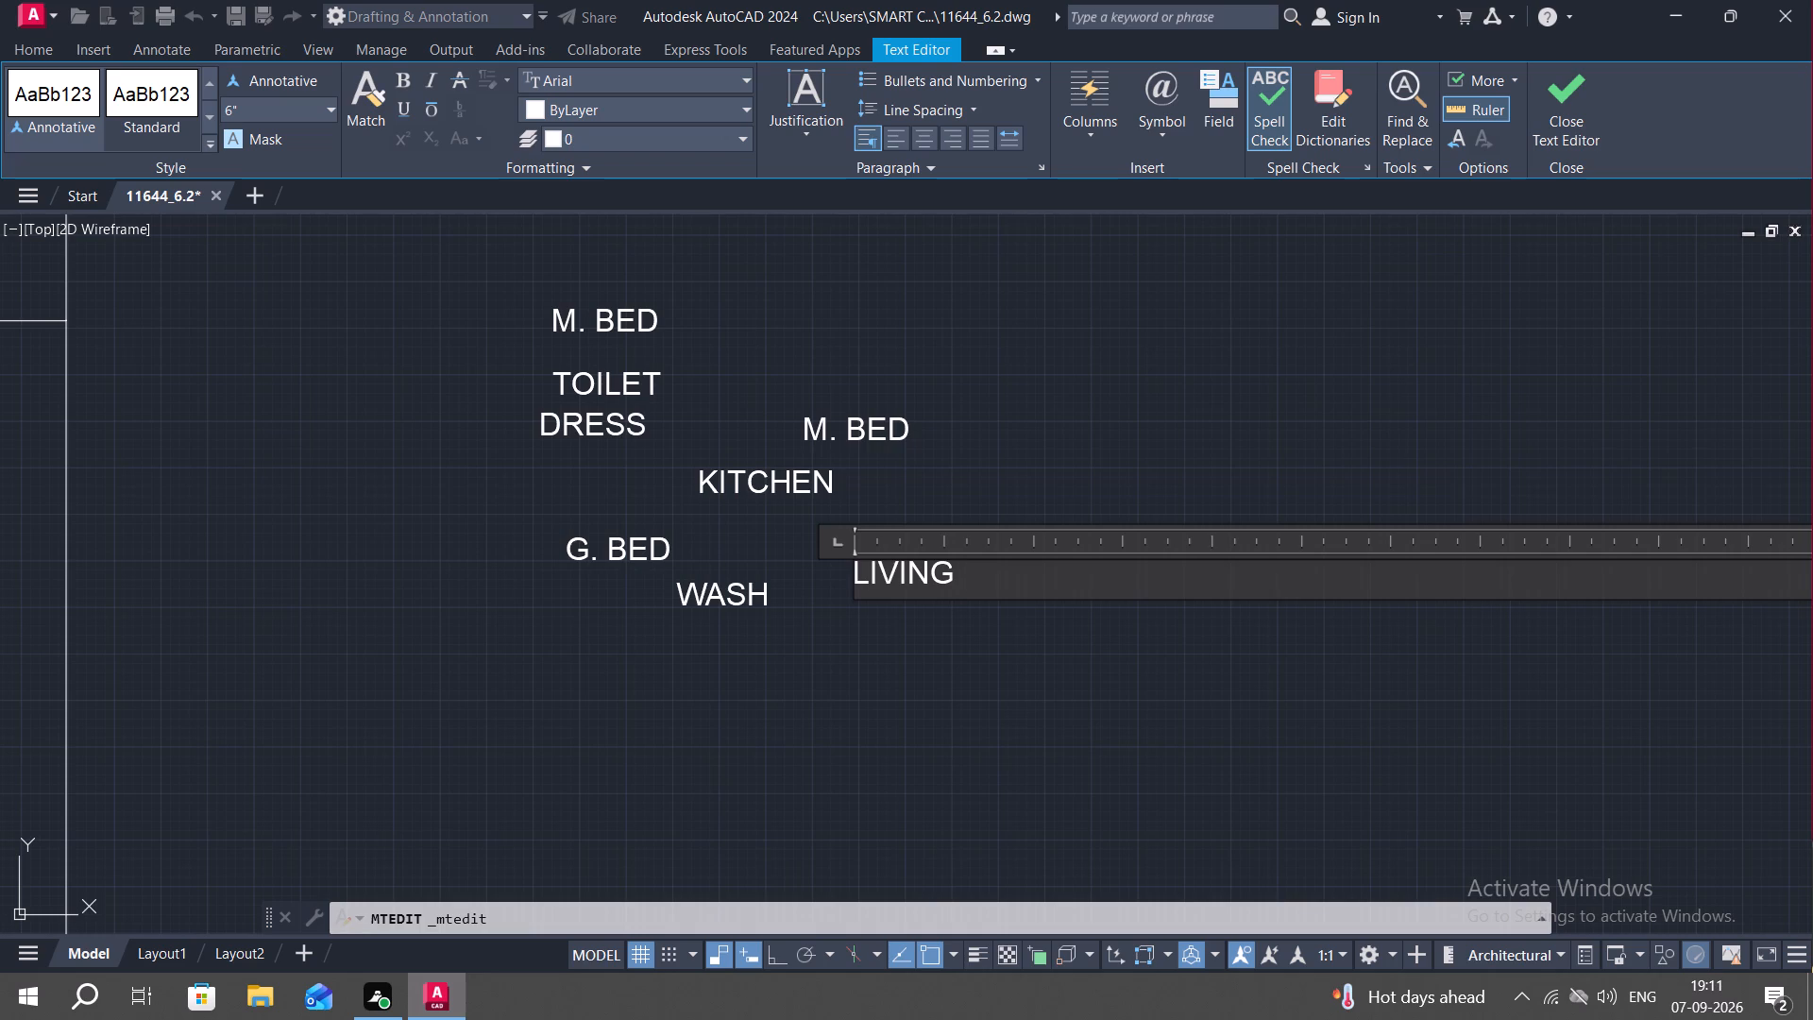
{"action": "type", "text": "/"}
{"action": "key", "text": "space"}
{"action": "type", "text": "DINING"}
{"action": "left_click", "coordinate": [785, 570]}
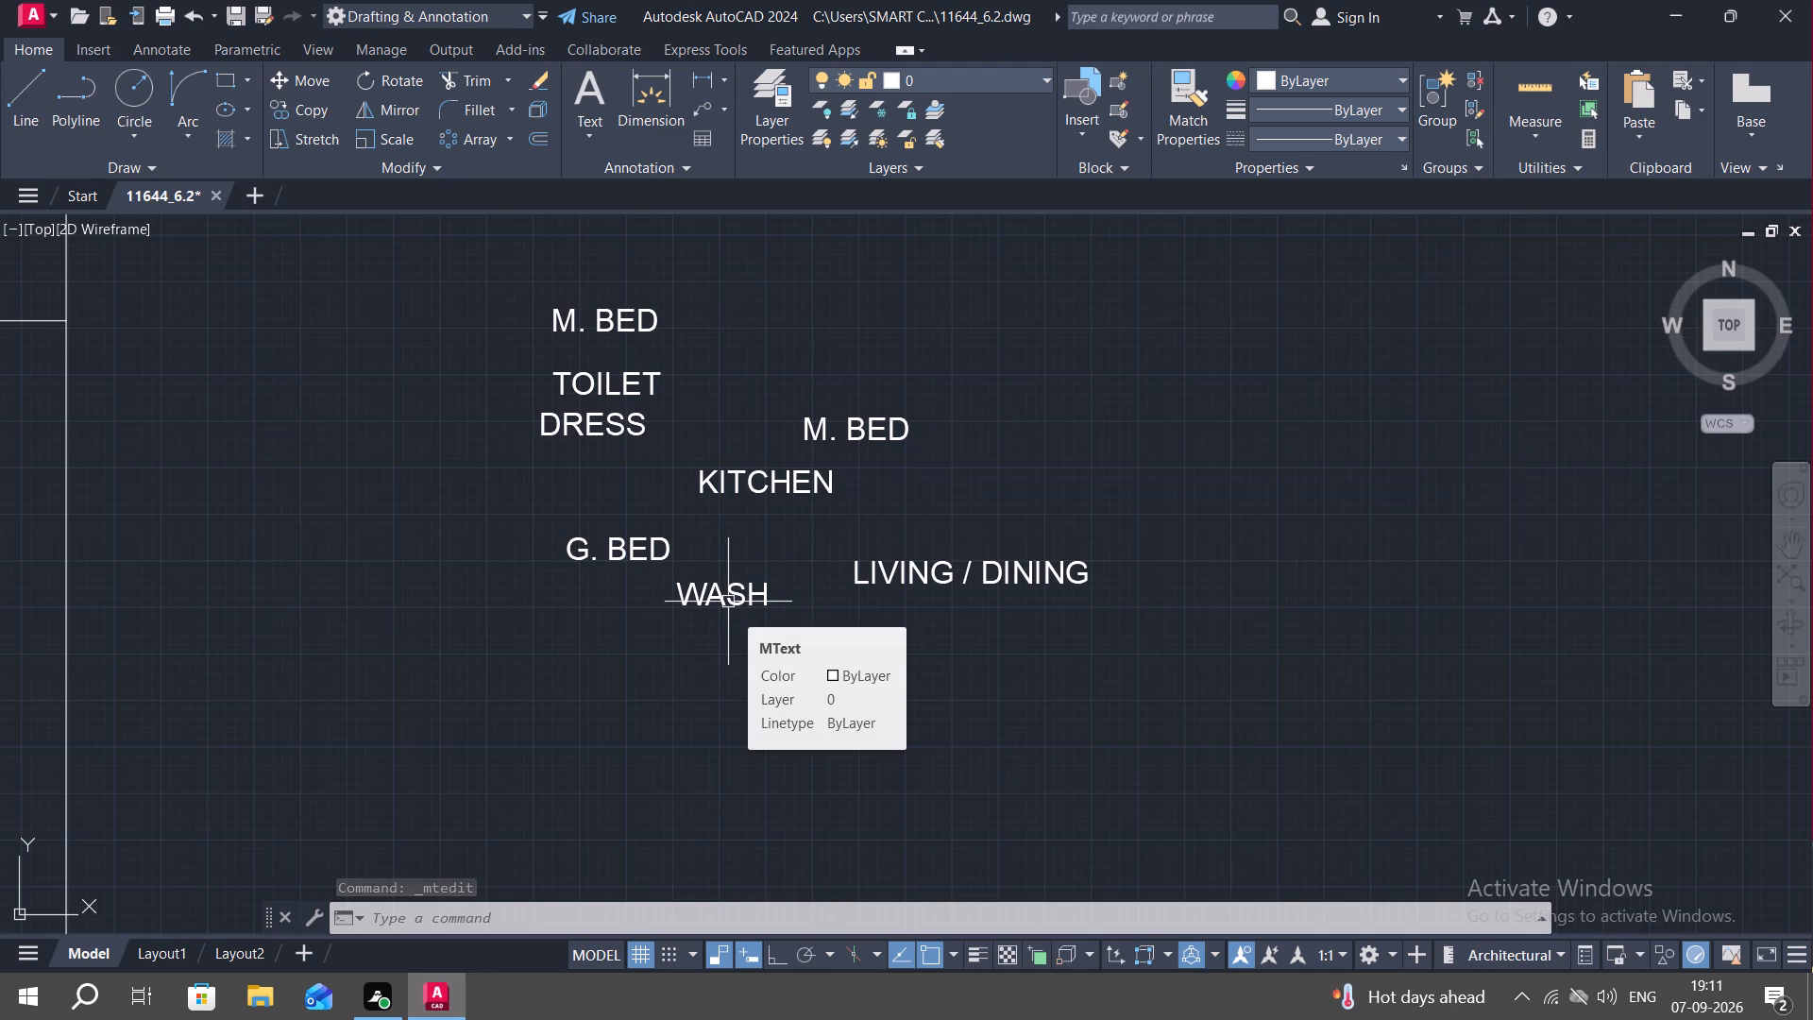
Change the M. BED label to the upper right of KITCHEN to read HALL.
{"action": "double_click", "coordinate": [834, 433]}
{"action": "left_click", "coordinate": [962, 433]}
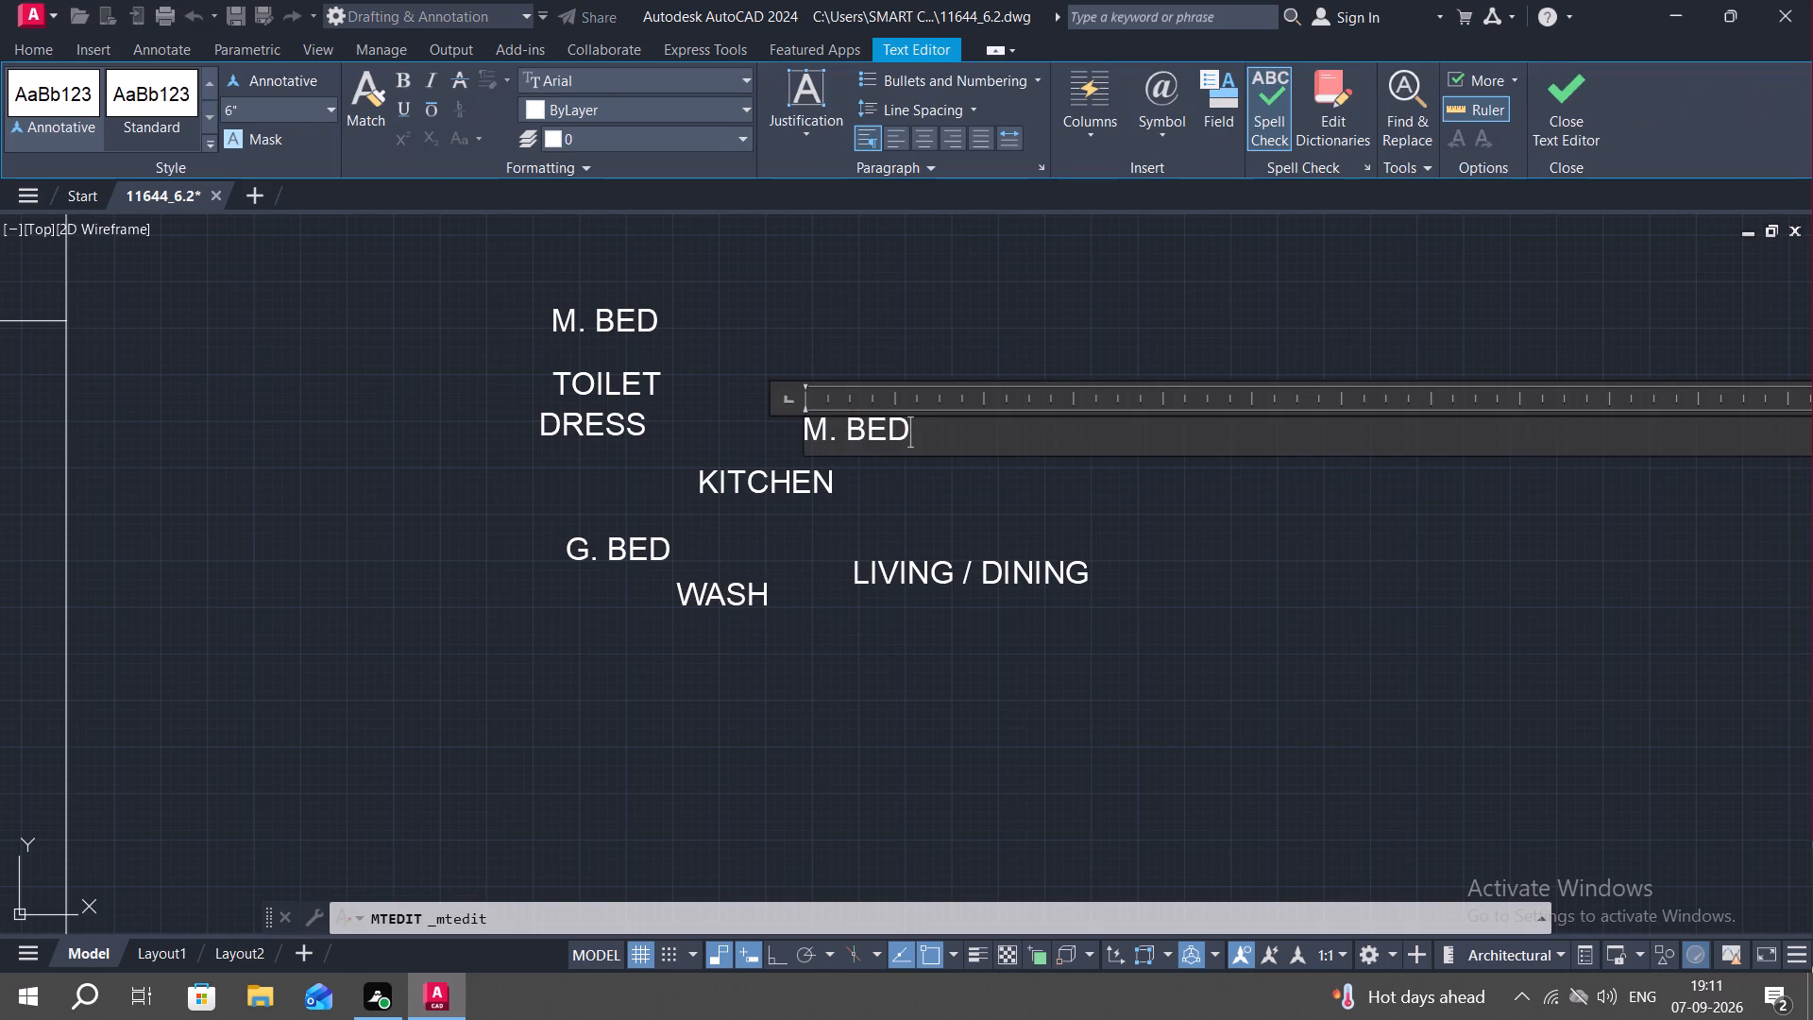
{"action": "key", "text": "BackSpace"}
{"action": "key", "text": "BackSpace"}
{"action": "key", "text": "BackSpace"}
{"action": "key", "text": "BackSpace"}
{"action": "key", "text": "BackSpace"}
{"action": "key", "text": "BackSpace"}
{"action": "key", "text": "BackSpace"}
{"action": "type", "text": "HALL"}
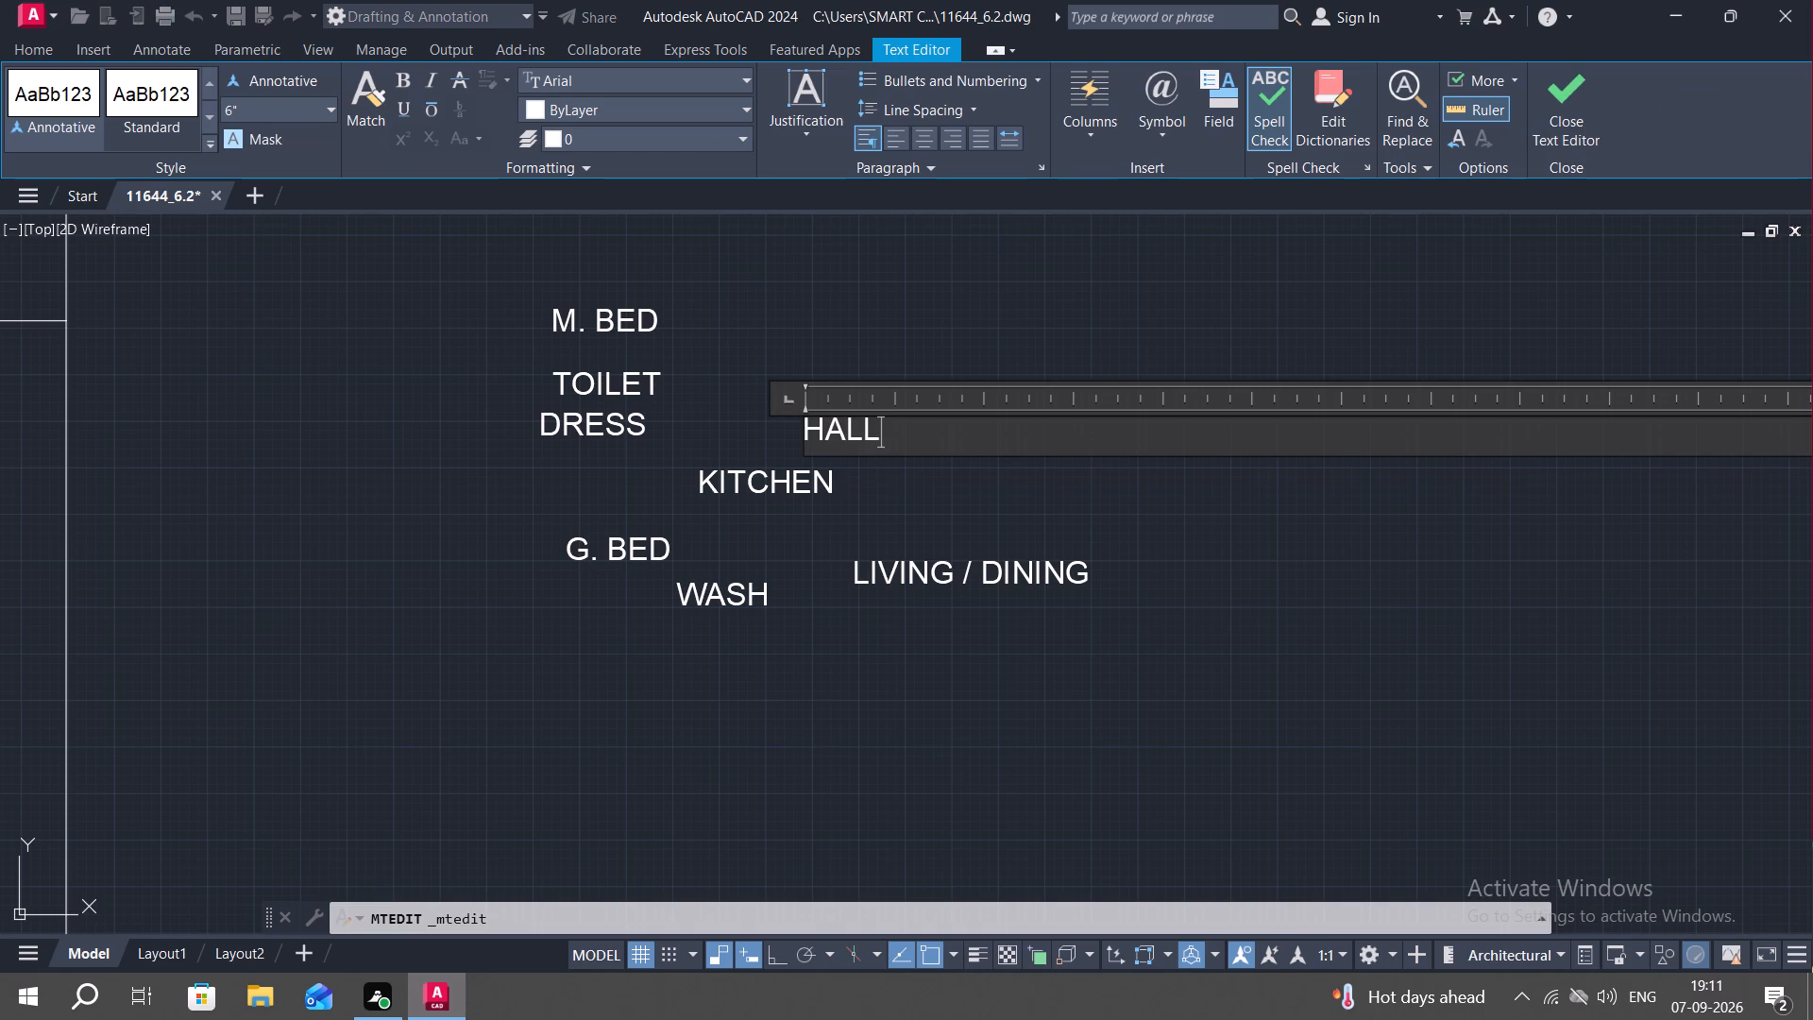
{"action": "left_click", "coordinate": [895, 501]}
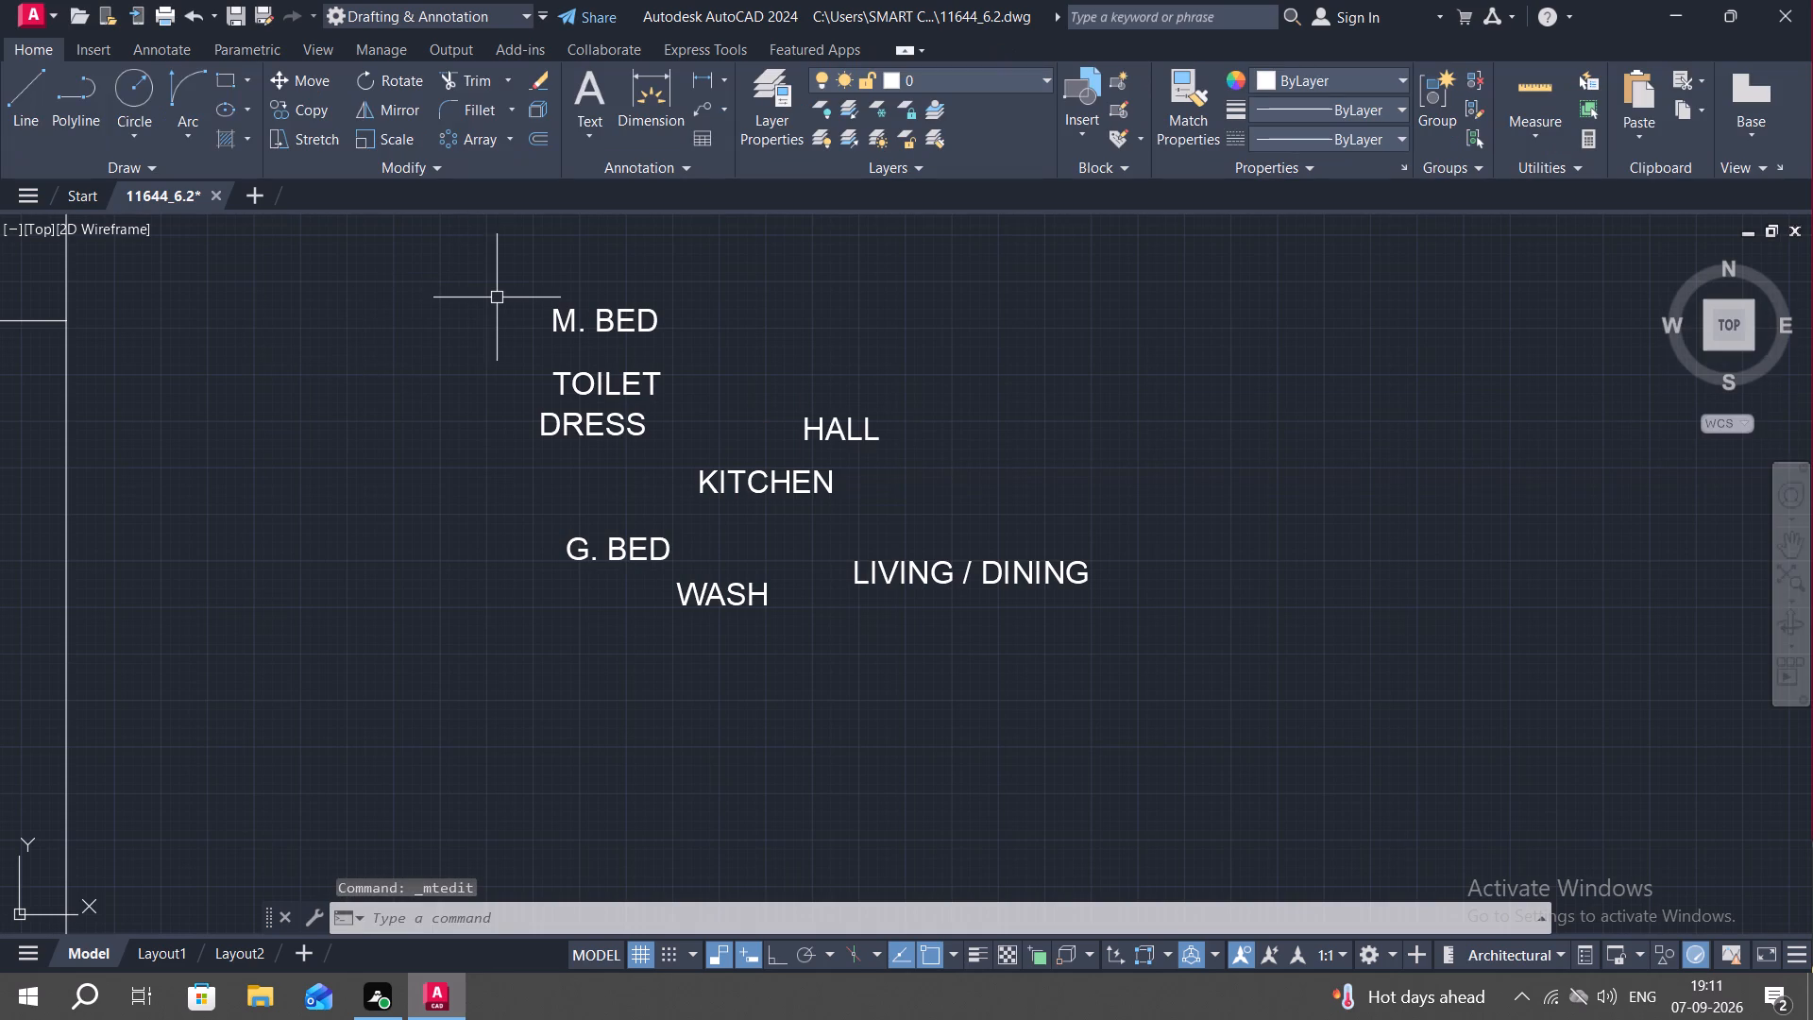
Copy the original M. BED label to its right and slightly lower, above HALL and KITCHEN.
{"action": "type", "text": "CO"}
{"action": "key", "text": "space"}
{"action": "left_click", "coordinate": [558, 313]}
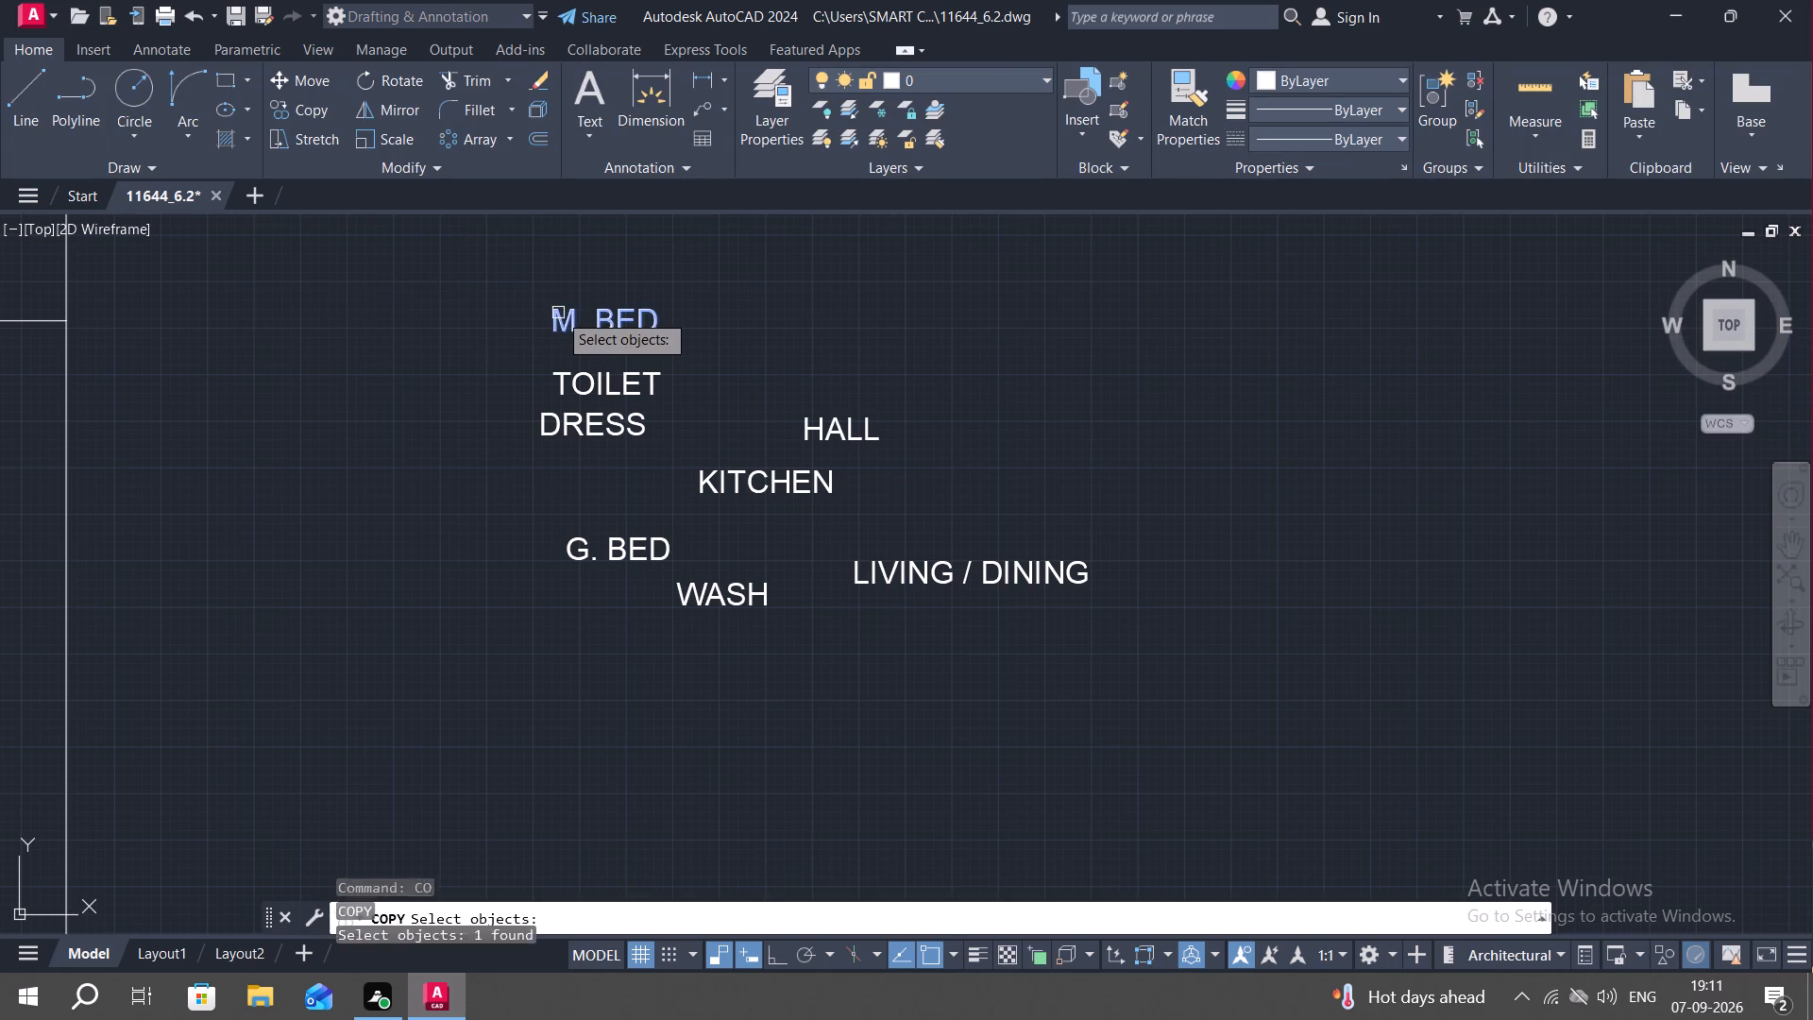
{"action": "right_click", "coordinate": [558, 313]}
{"action": "left_click", "coordinate": [558, 313]}
{"action": "left_click", "coordinate": [726, 343]}
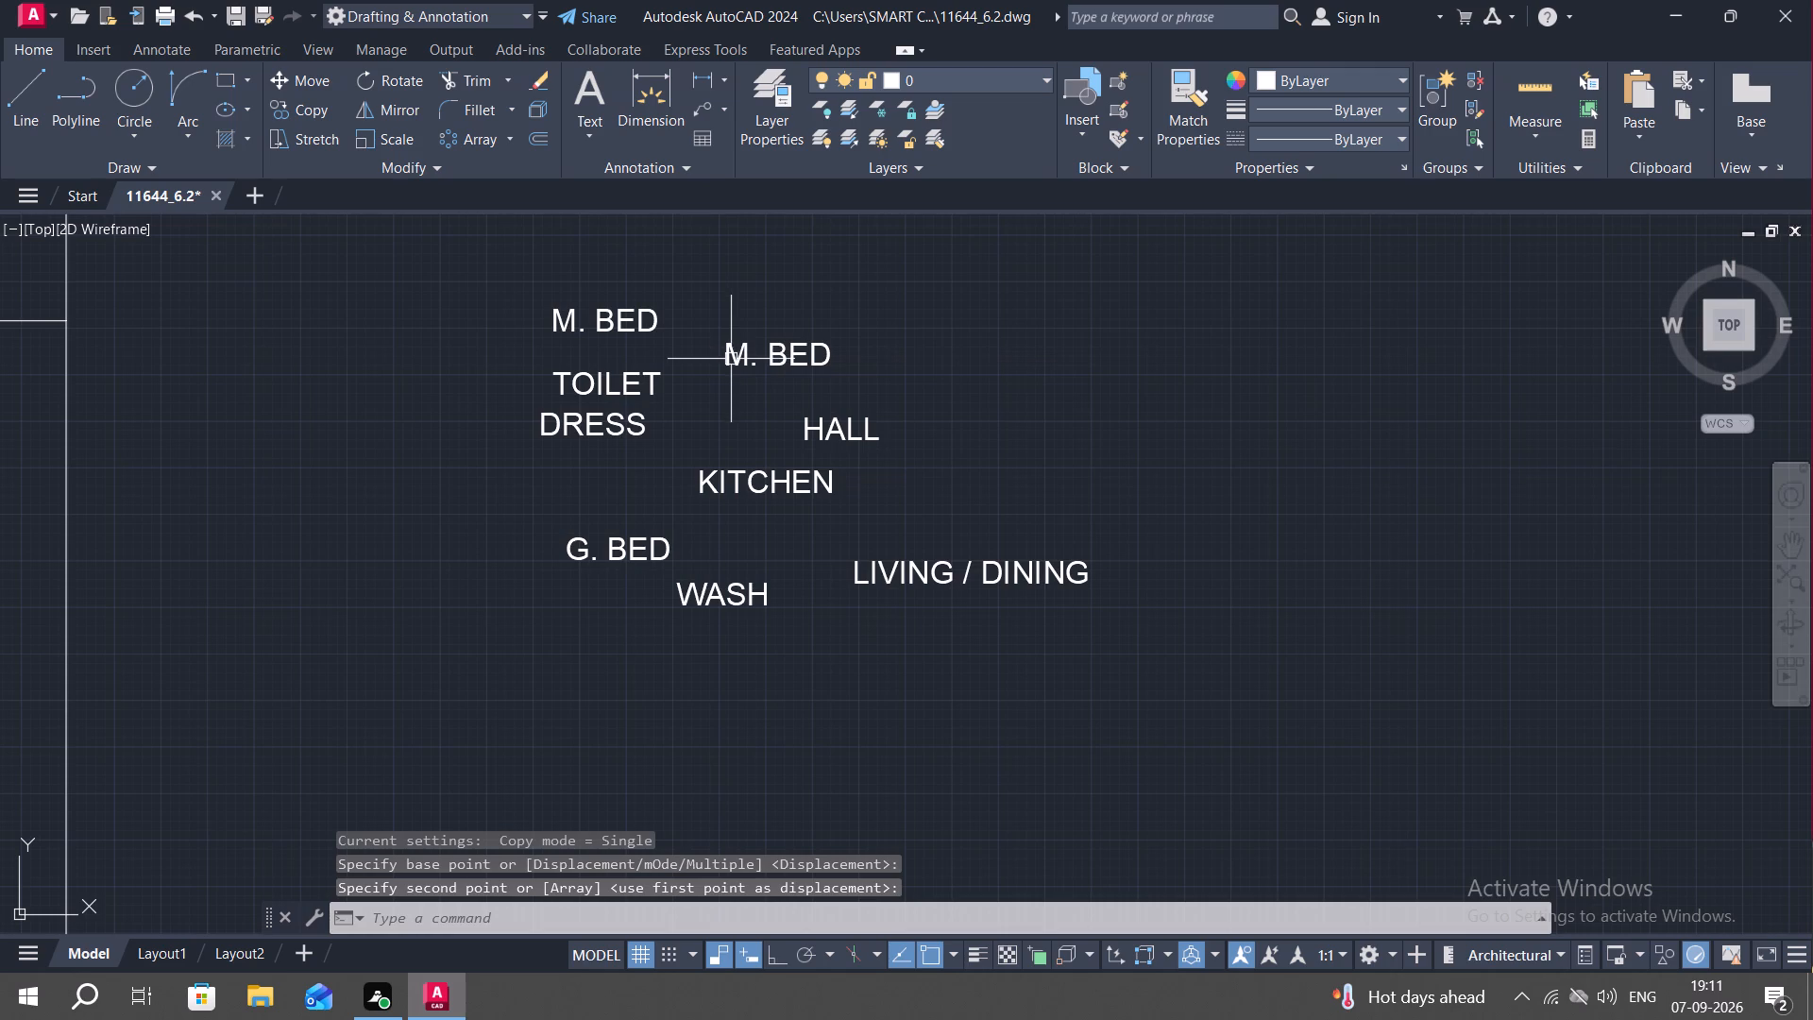
Copy the new M. BED label twice, once just above it and once to its upper right.
{"action": "key", "text": "space"}
{"action": "left_click", "coordinate": [736, 356]}
{"action": "right_click", "coordinate": [736, 355]}
{"action": "left_click_drag", "start_coordinate": [734, 345], "coordinate": [733, 333]}
{"action": "left_click", "coordinate": [741, 273]}
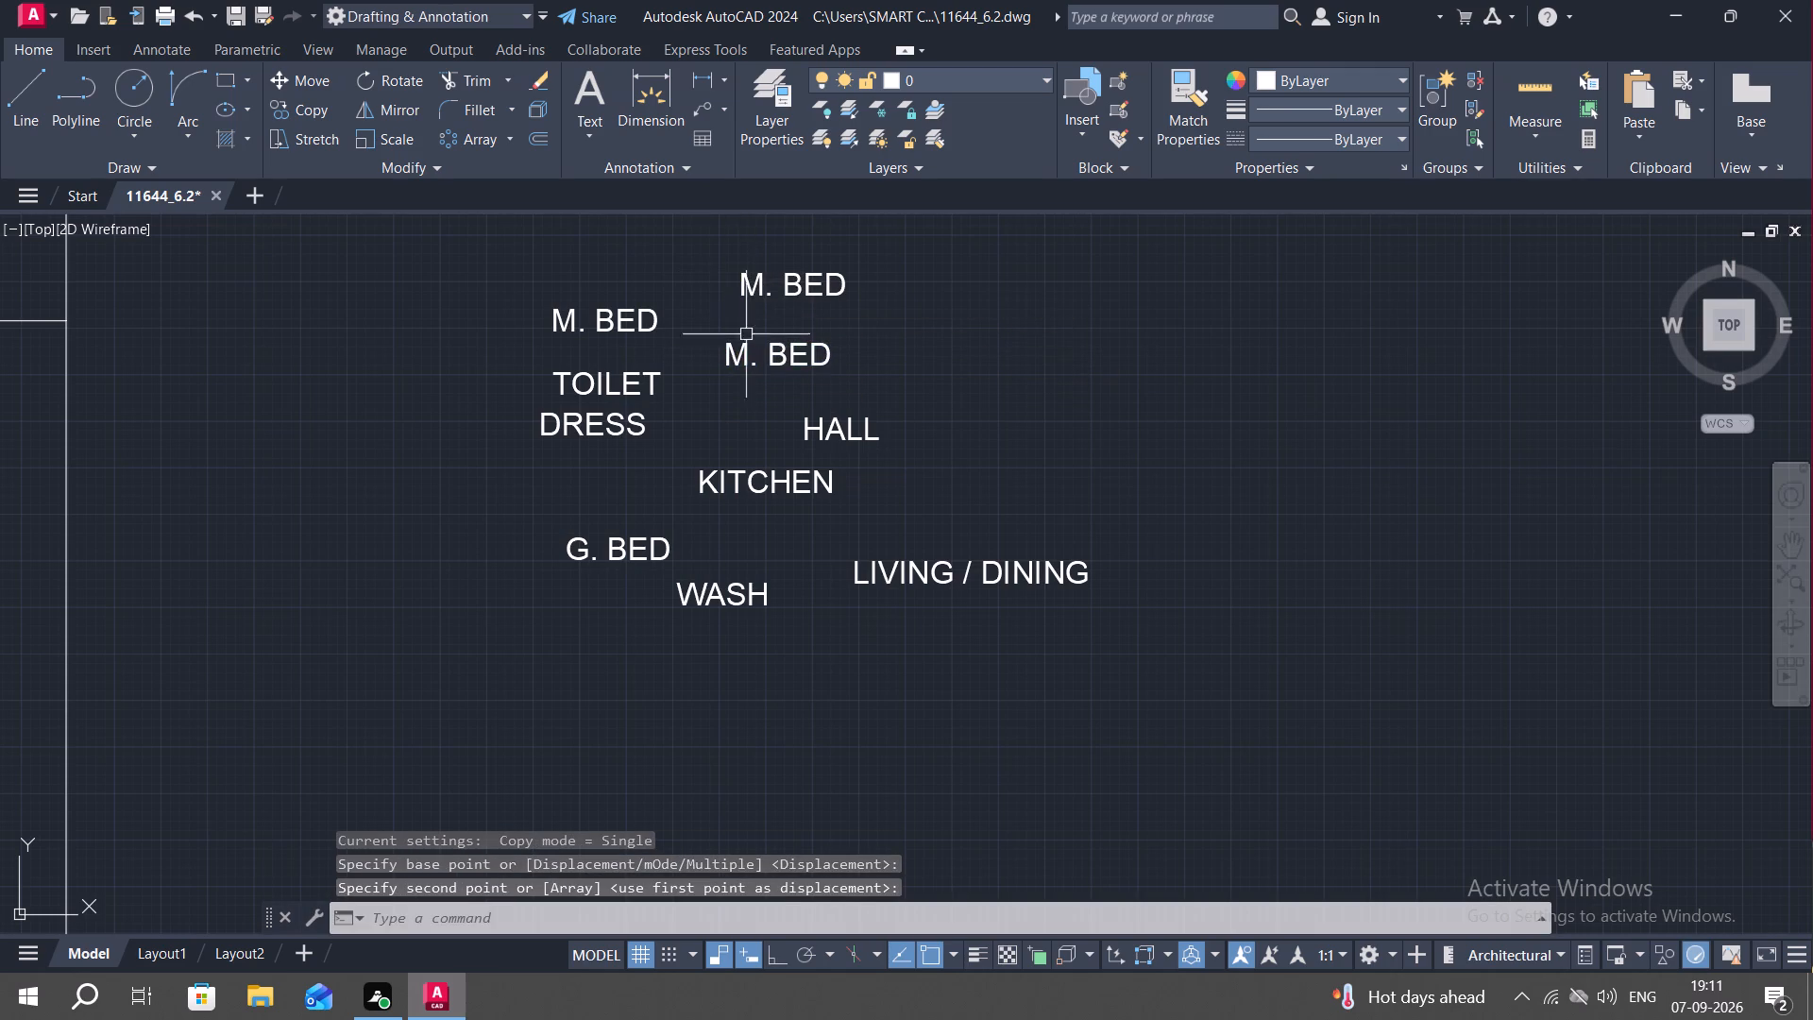
{"action": "key", "text": "space"}
{"action": "left_click", "coordinate": [734, 352]}
{"action": "right_click", "coordinate": [734, 352]}
{"action": "left_click", "coordinate": [734, 352]}
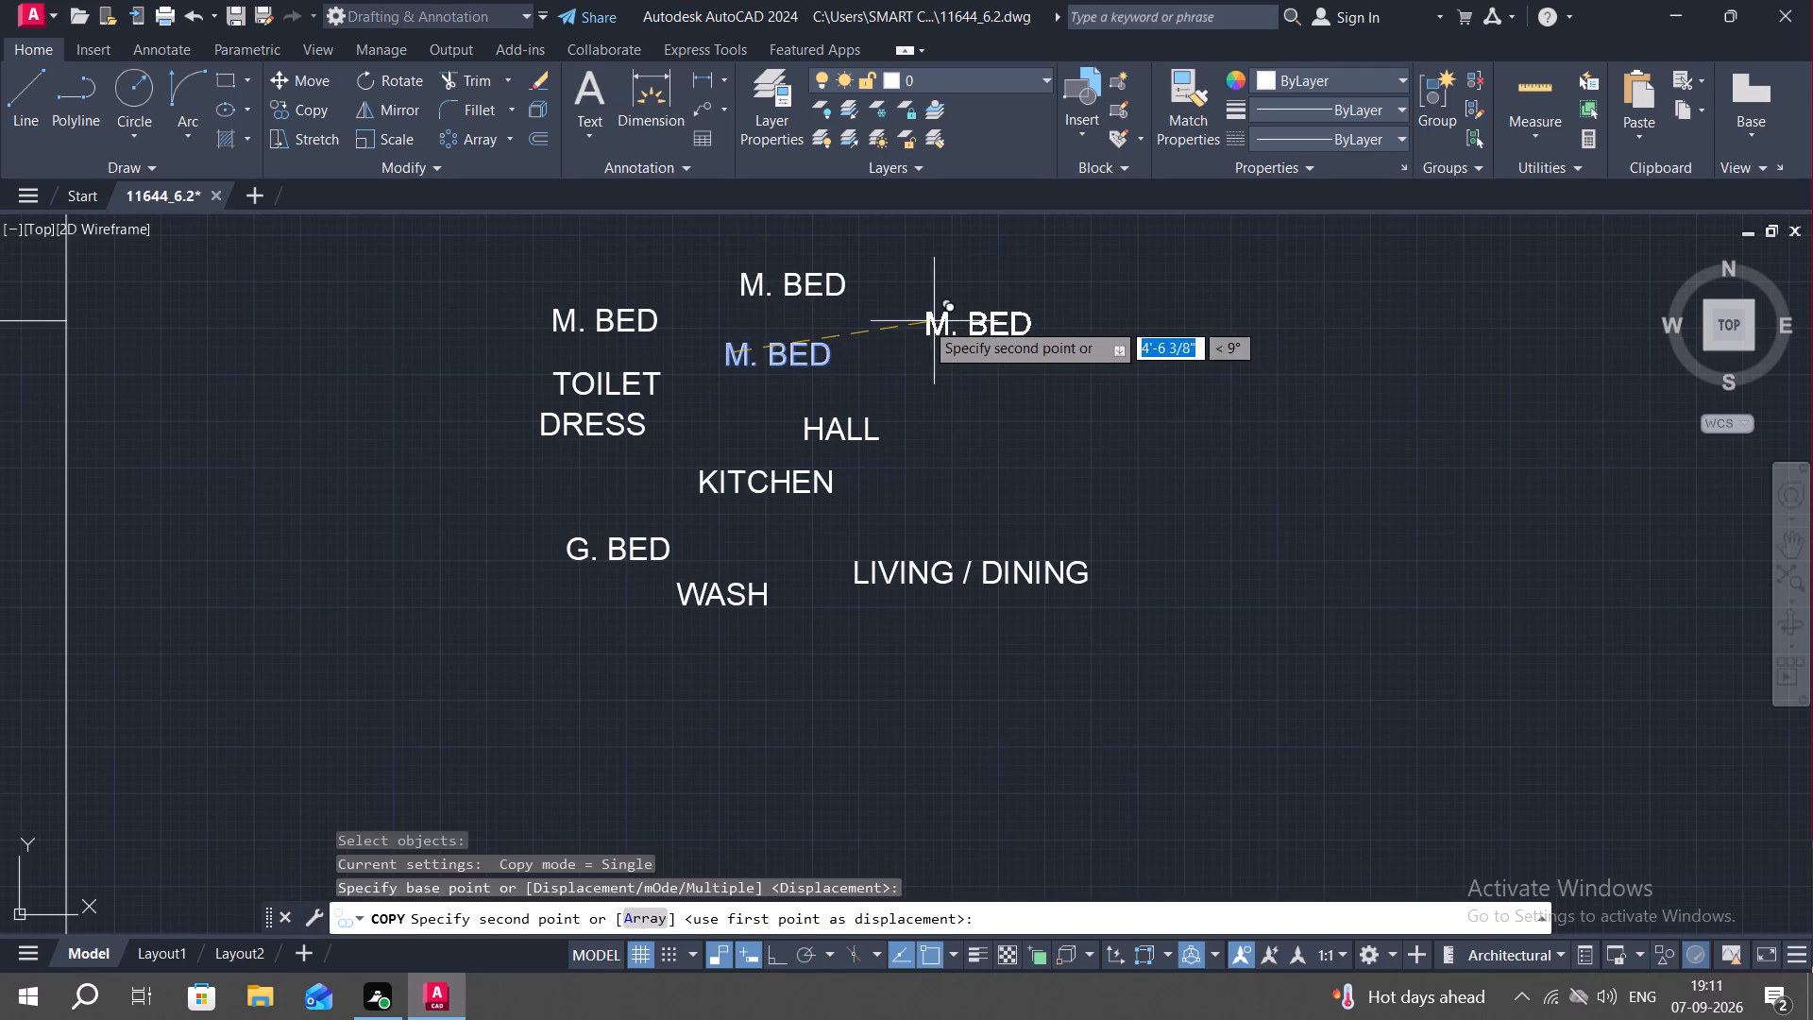
{"action": "left_click", "coordinate": [881, 319]}
Change the M. BED label to the upper right of TOILET, the lowest of the new copies, to read LIFT.
{"action": "double_click", "coordinate": [823, 349]}
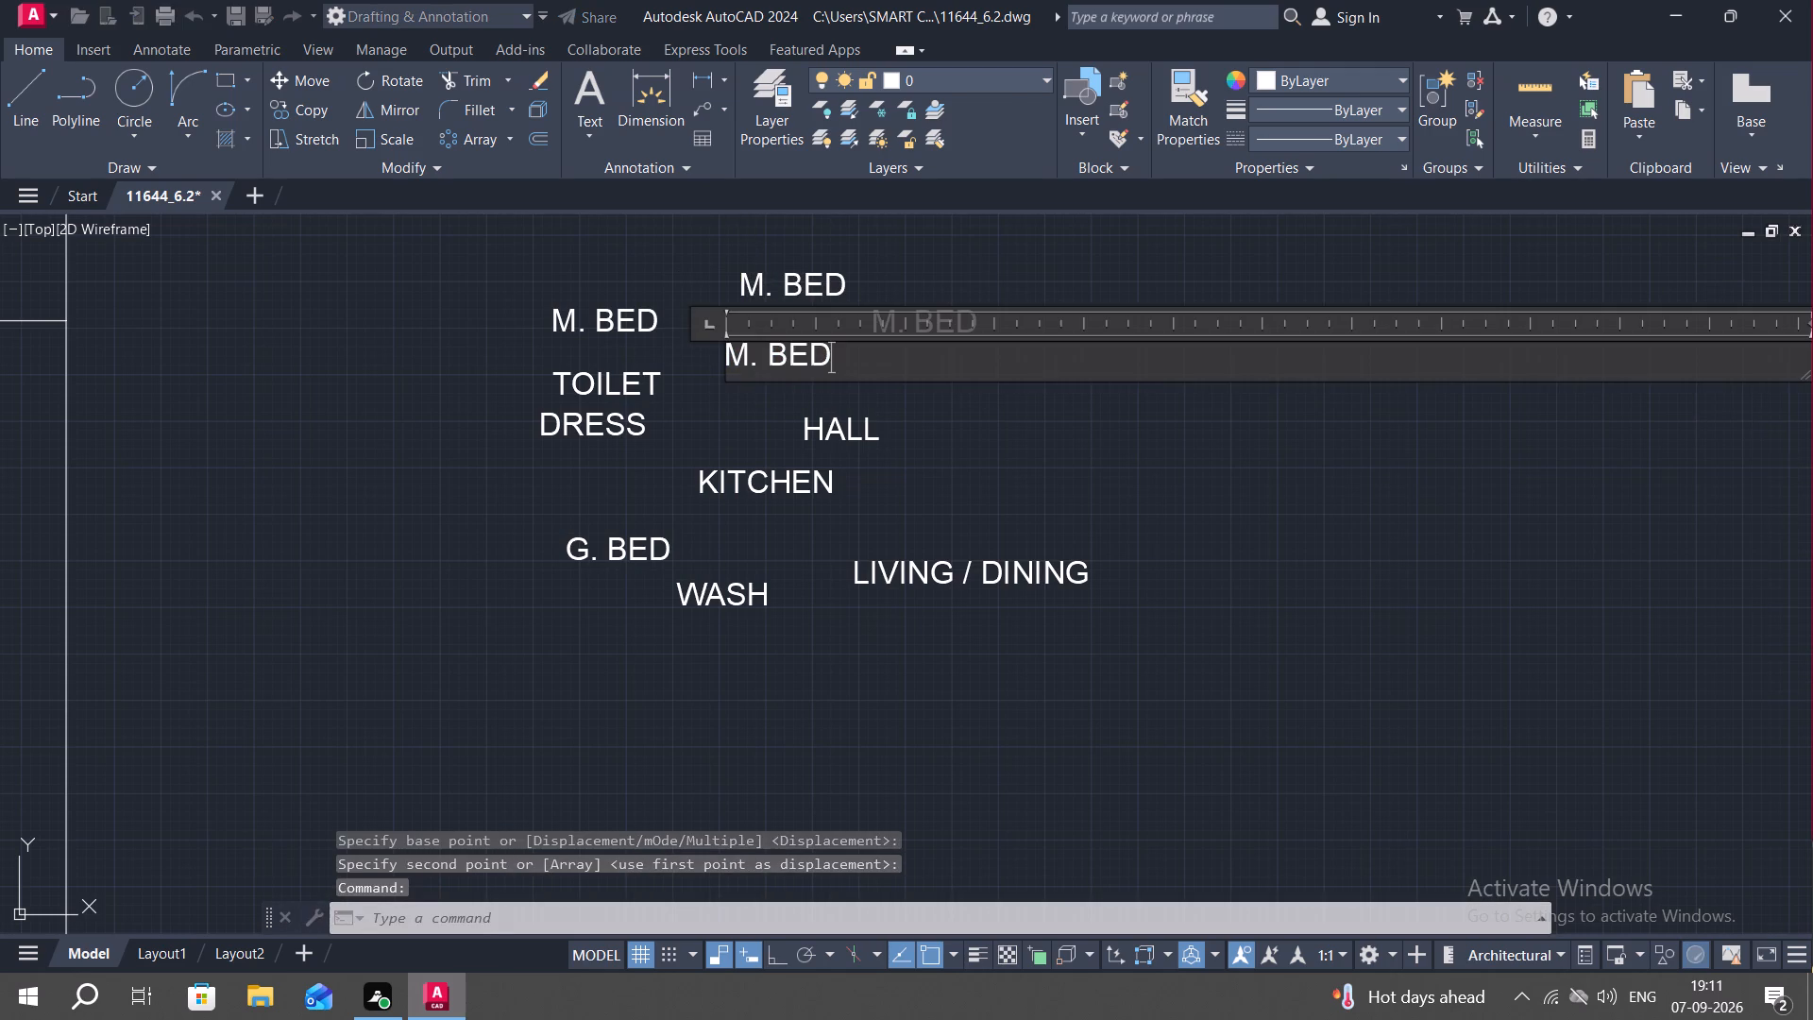
{"action": "key", "text": "BackSpace"}
{"action": "key", "text": "BackSpace"}
{"action": "key", "text": "BackSpace"}
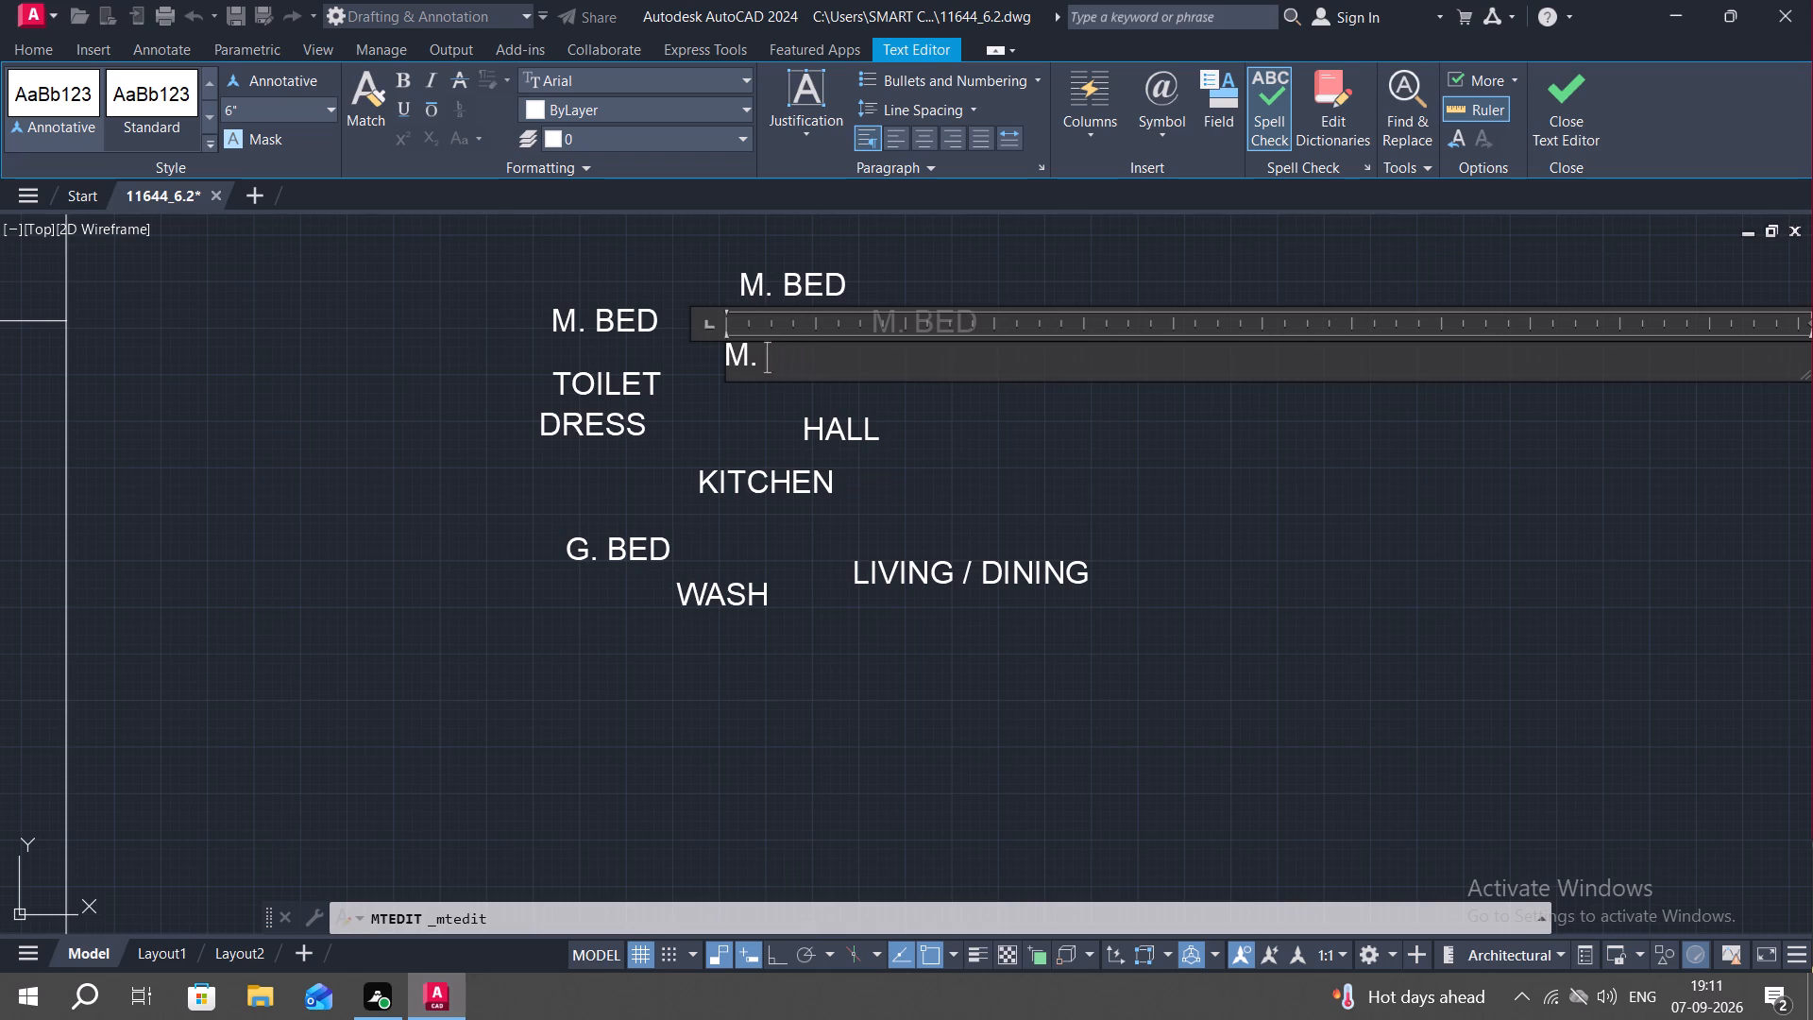
{"action": "key", "text": "BackSpace"}
{"action": "key", "text": "BackSpace"}
{"action": "key", "text": "BackSpace"}
{"action": "key", "text": "BackSpace"}
{"action": "type", "text": "LIFT"}
{"action": "left_click", "coordinate": [691, 423]}
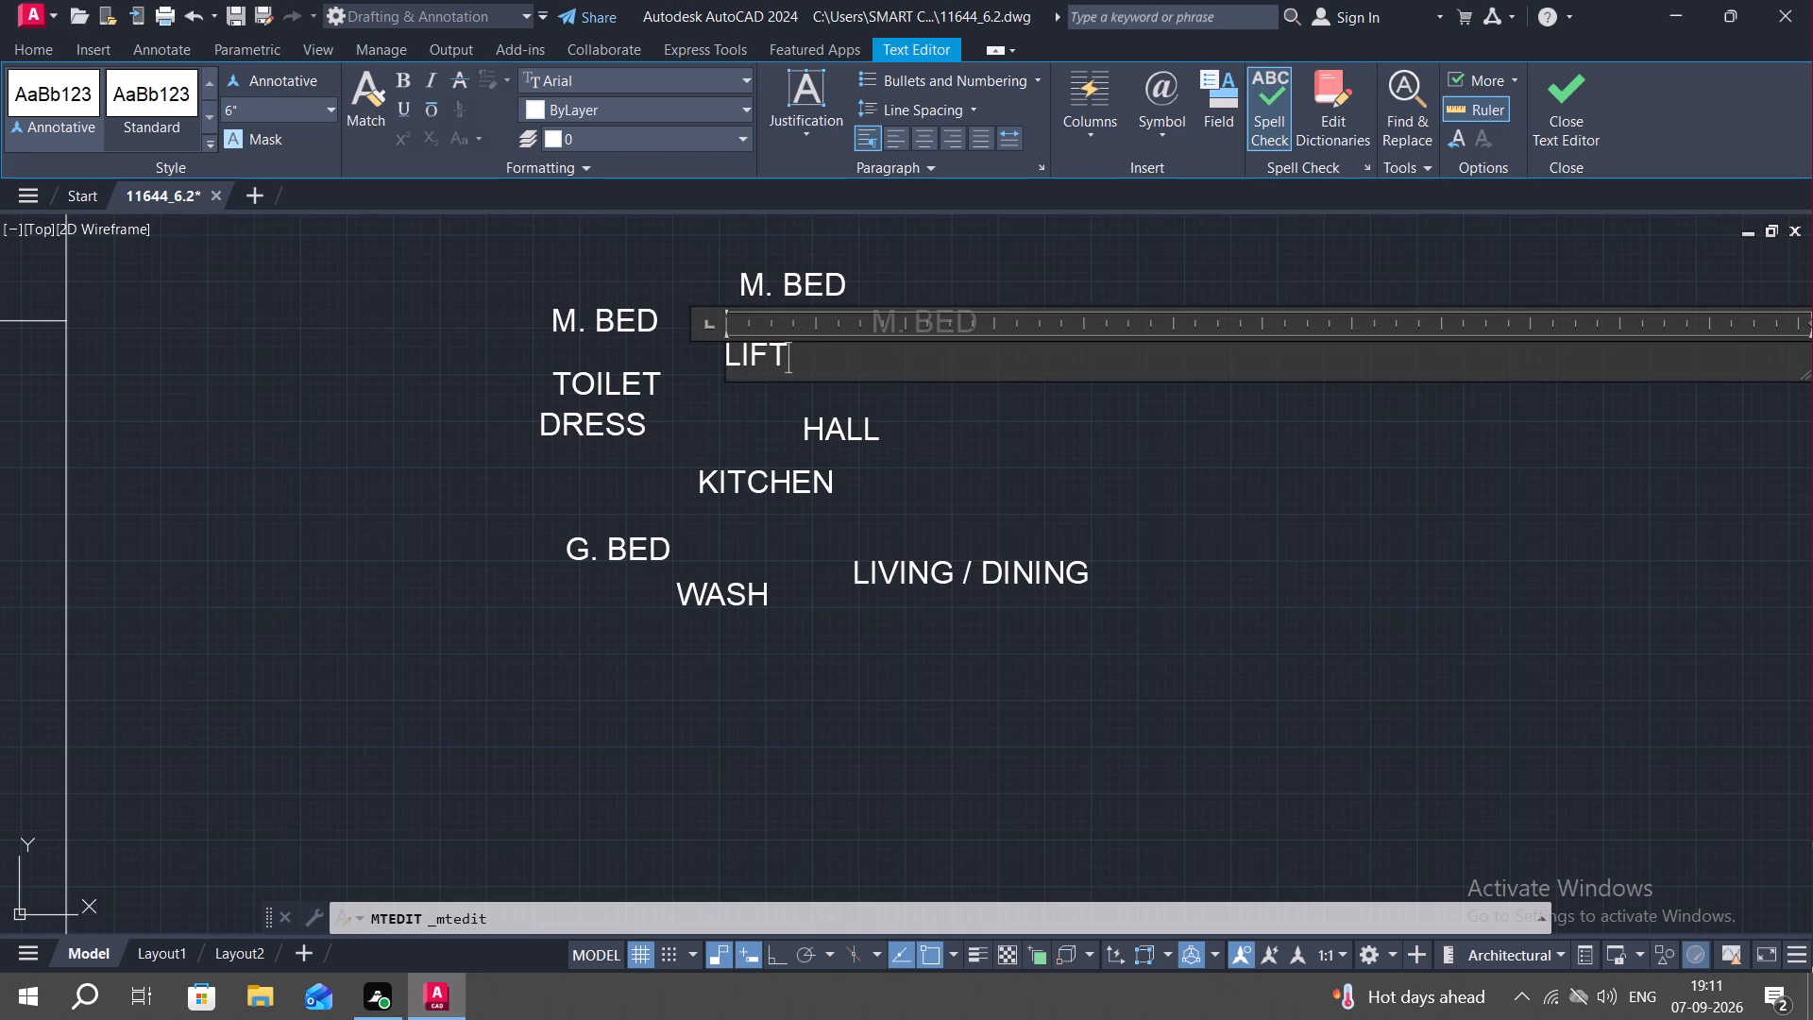
Change the topmost M. BED label, above LIFT, to read POOJA.
{"action": "double_click", "coordinate": [807, 276]}
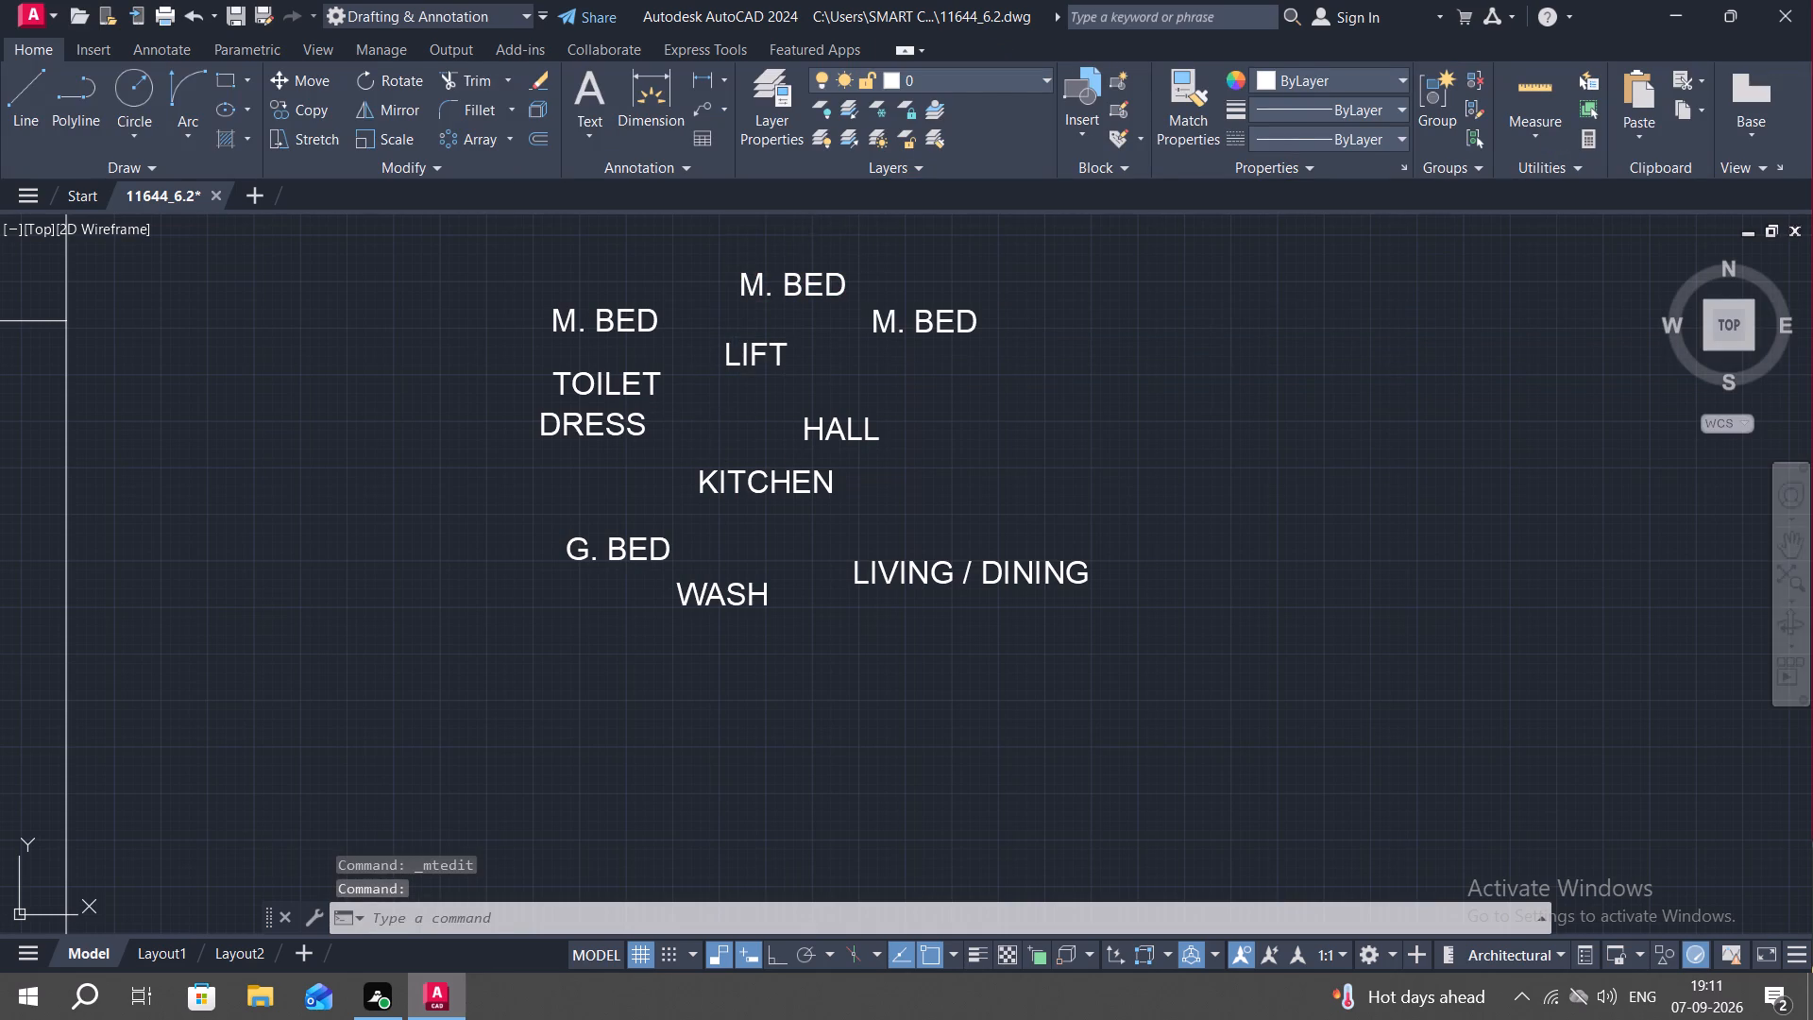
{"action": "left_click", "coordinate": [872, 285]}
{"action": "key", "text": "BackSpace"}
{"action": "key", "text": "BackSpace"}
{"action": "key", "text": "BackSpace"}
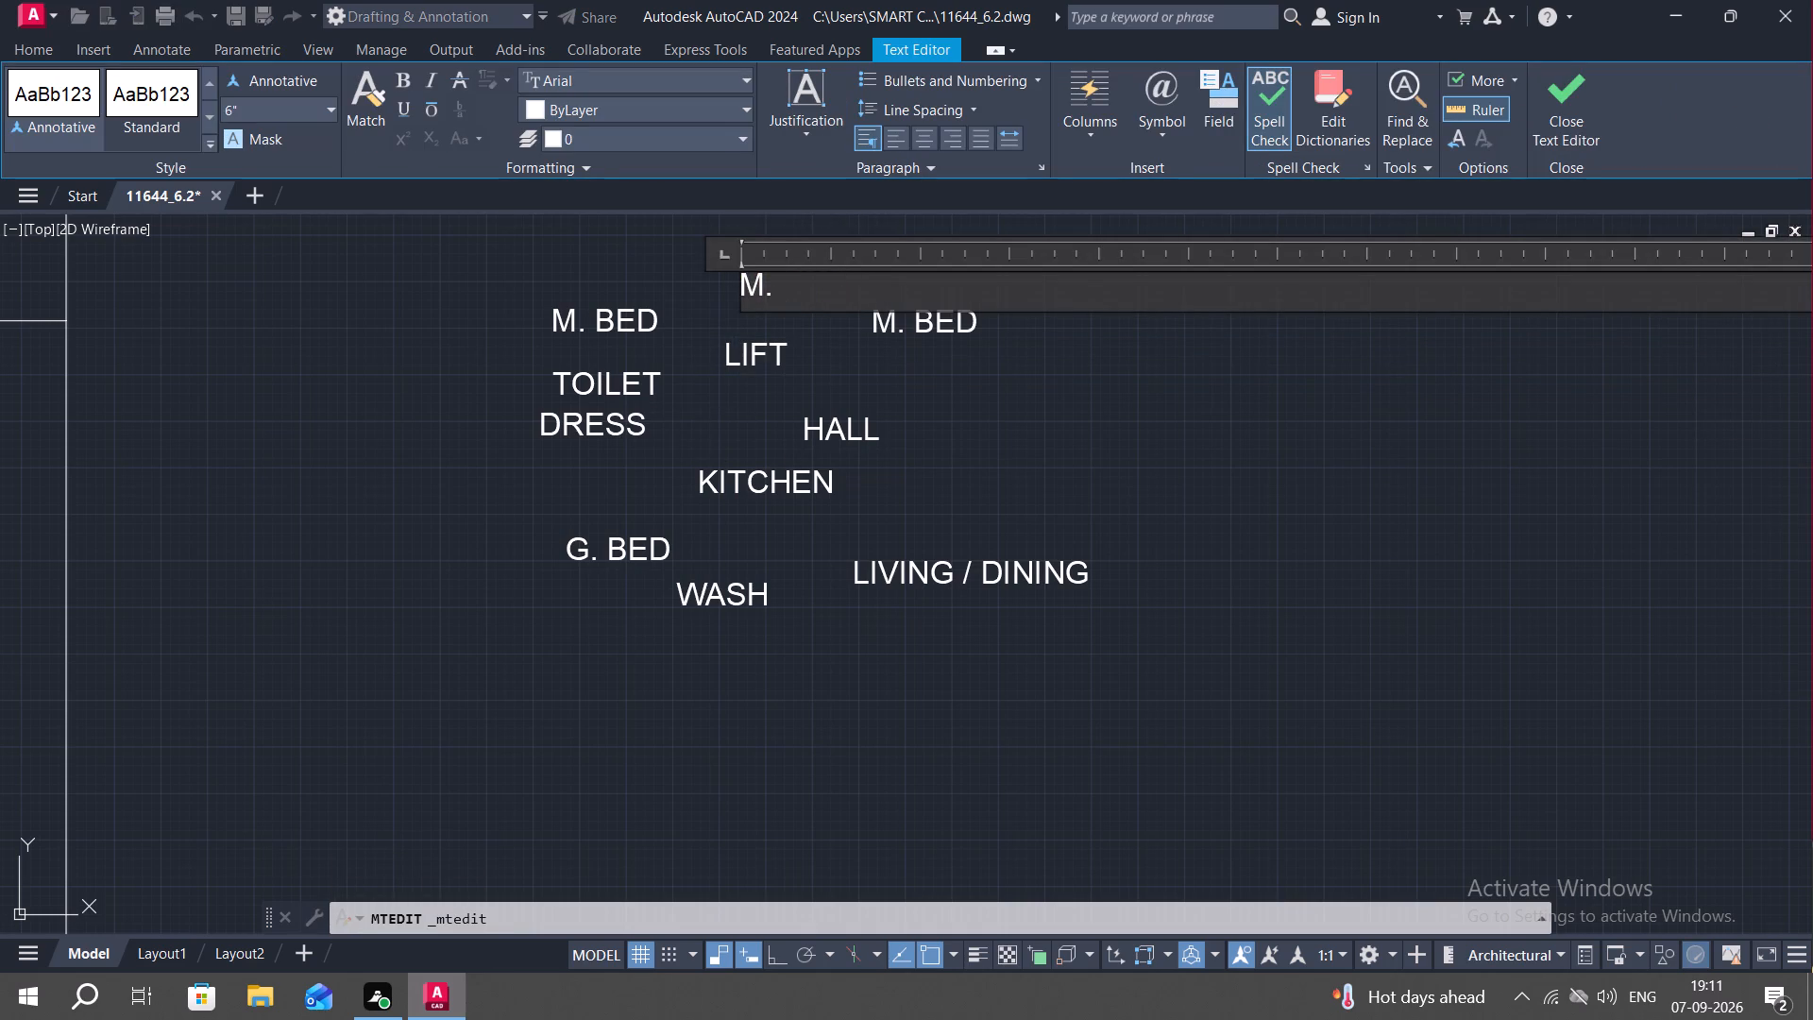
{"action": "key", "text": "BackSpace"}
{"action": "key", "text": "BackSpace"}
{"action": "key", "text": "BackSpace"}
{"action": "type", "text": "POOJ"}
{"action": "key", "text": "a"}
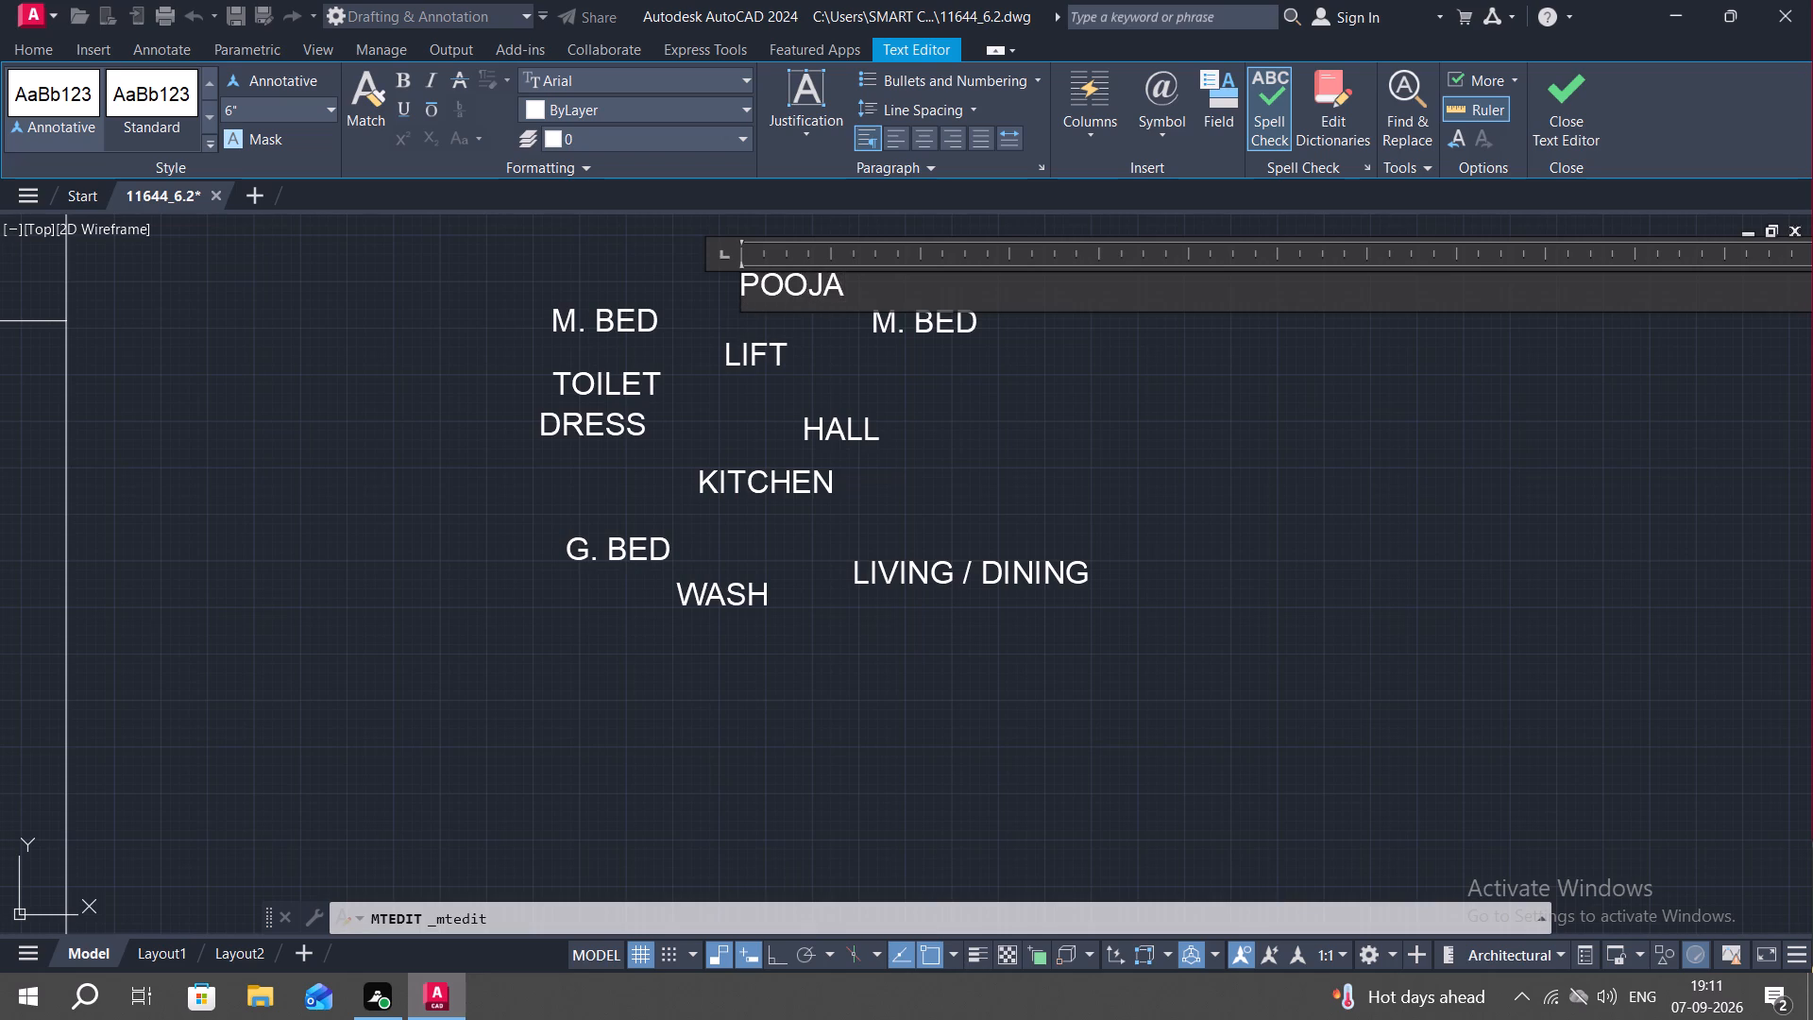
{"action": "left_click", "coordinate": [825, 312]}
{"action": "left_click", "coordinate": [832, 342]}
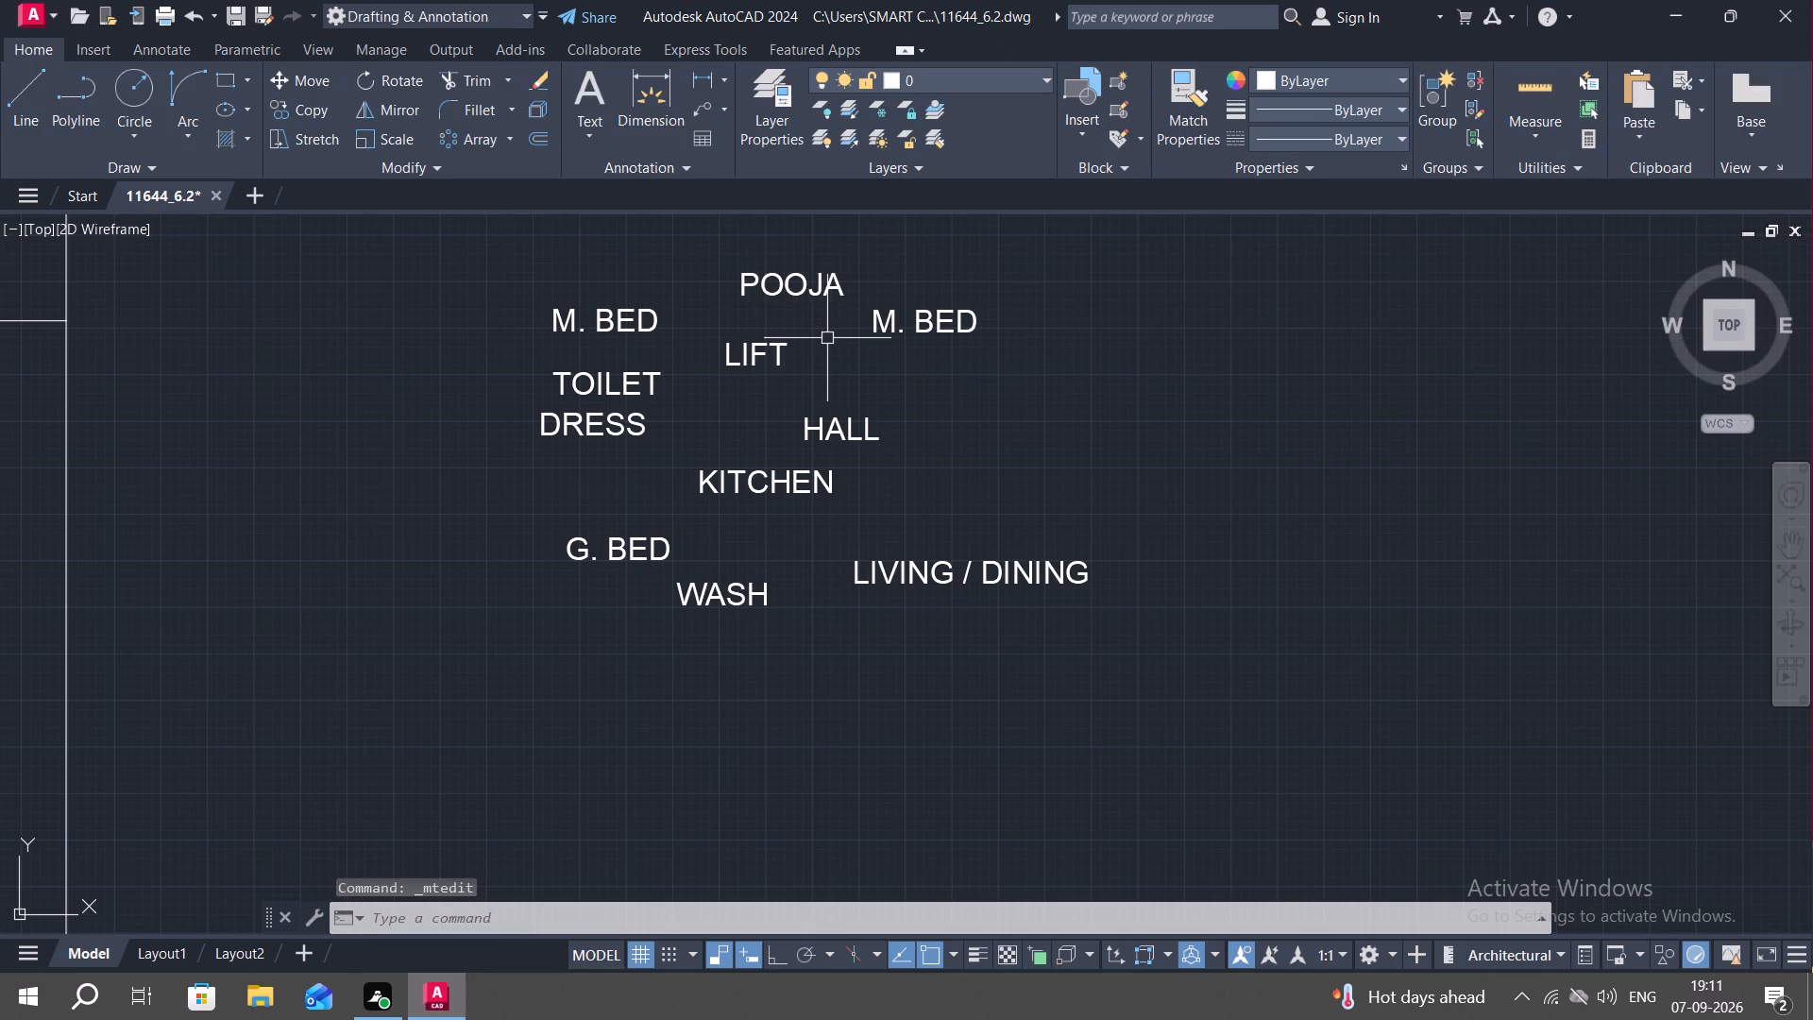
Change the remaining M. BED label at the far right of the label group to read CH. BED.
{"action": "double_click", "coordinate": [879, 316]}
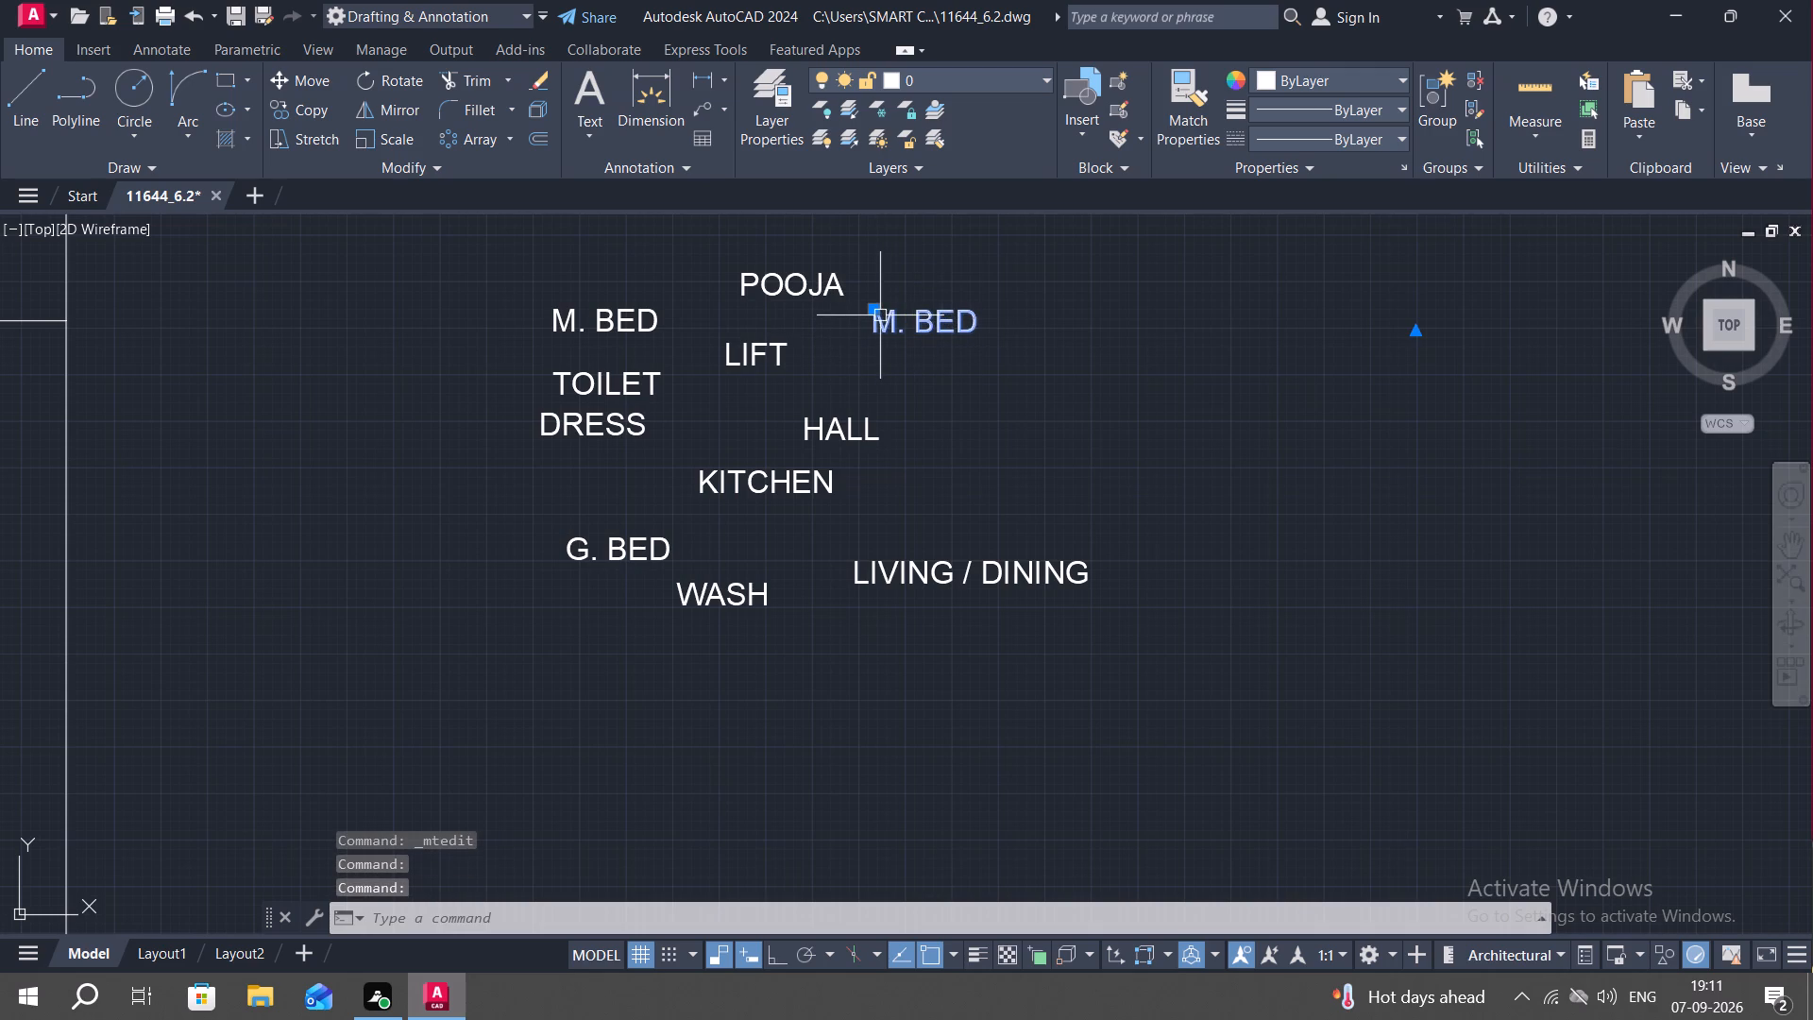
{"action": "double_click", "coordinate": [879, 315]}
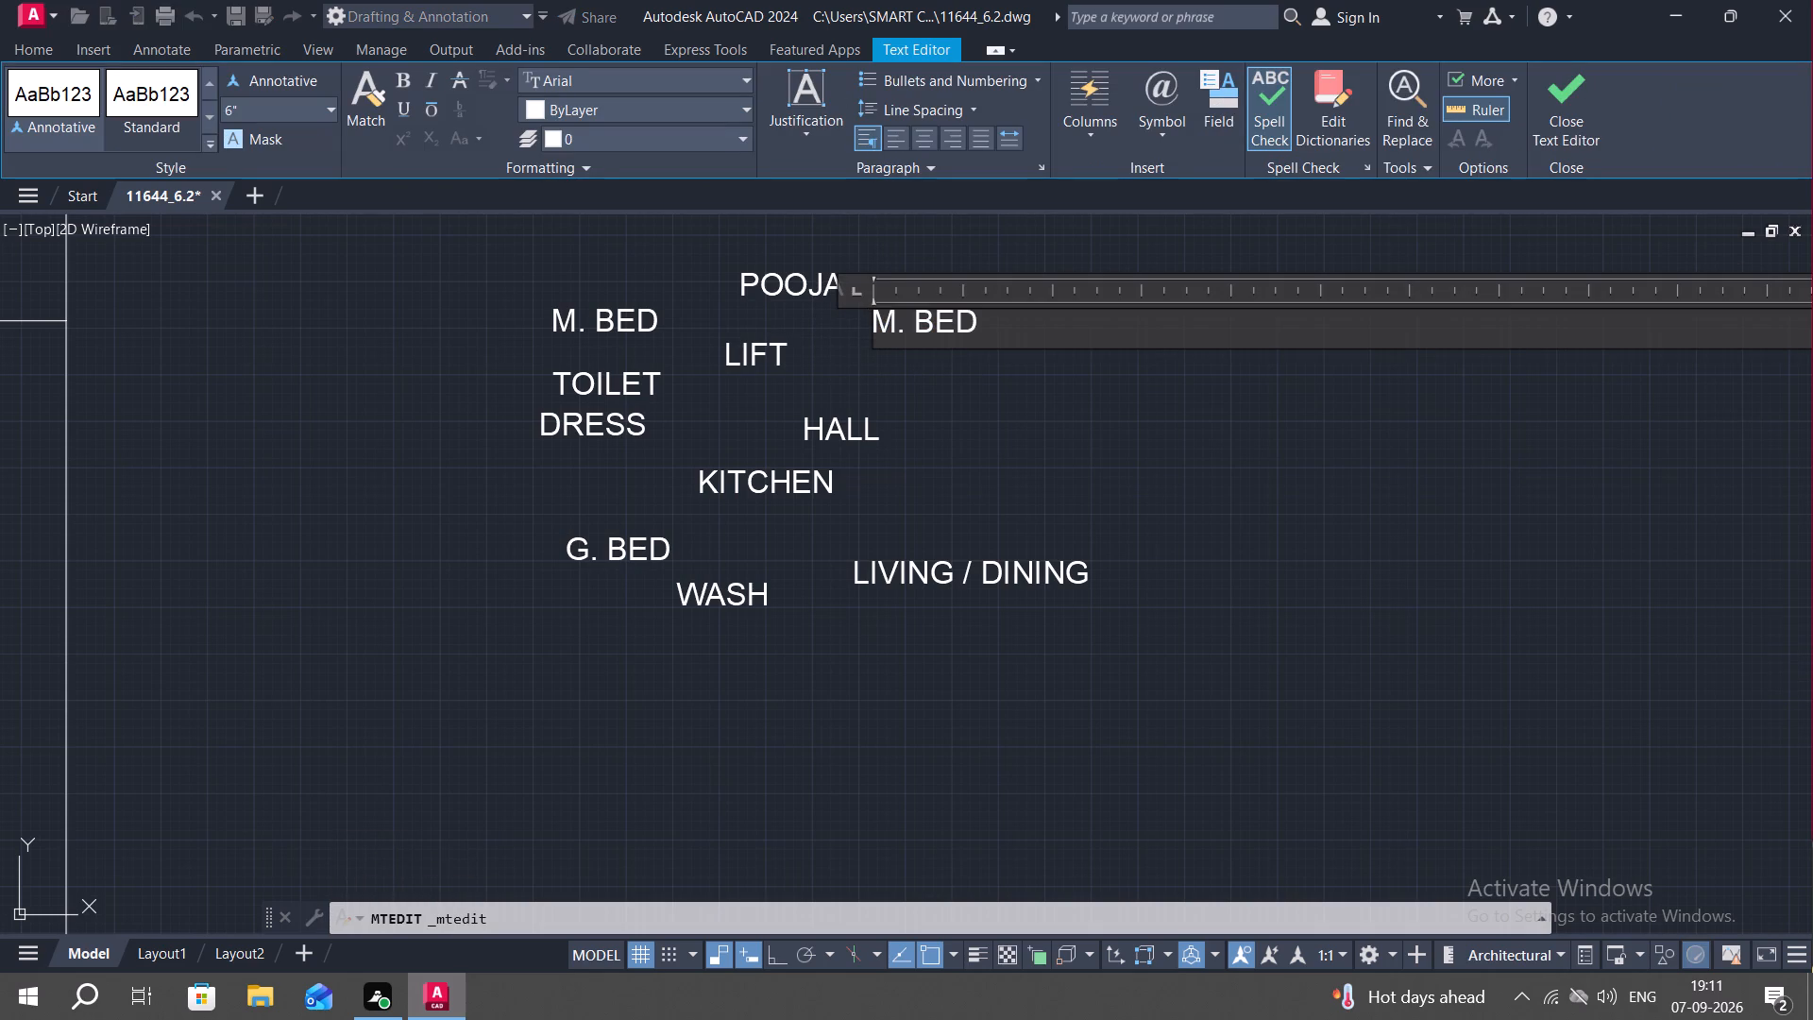
{"action": "left_click", "coordinate": [900, 319]}
{"action": "key", "text": "BackSpace"}
{"action": "key", "text": "c"}
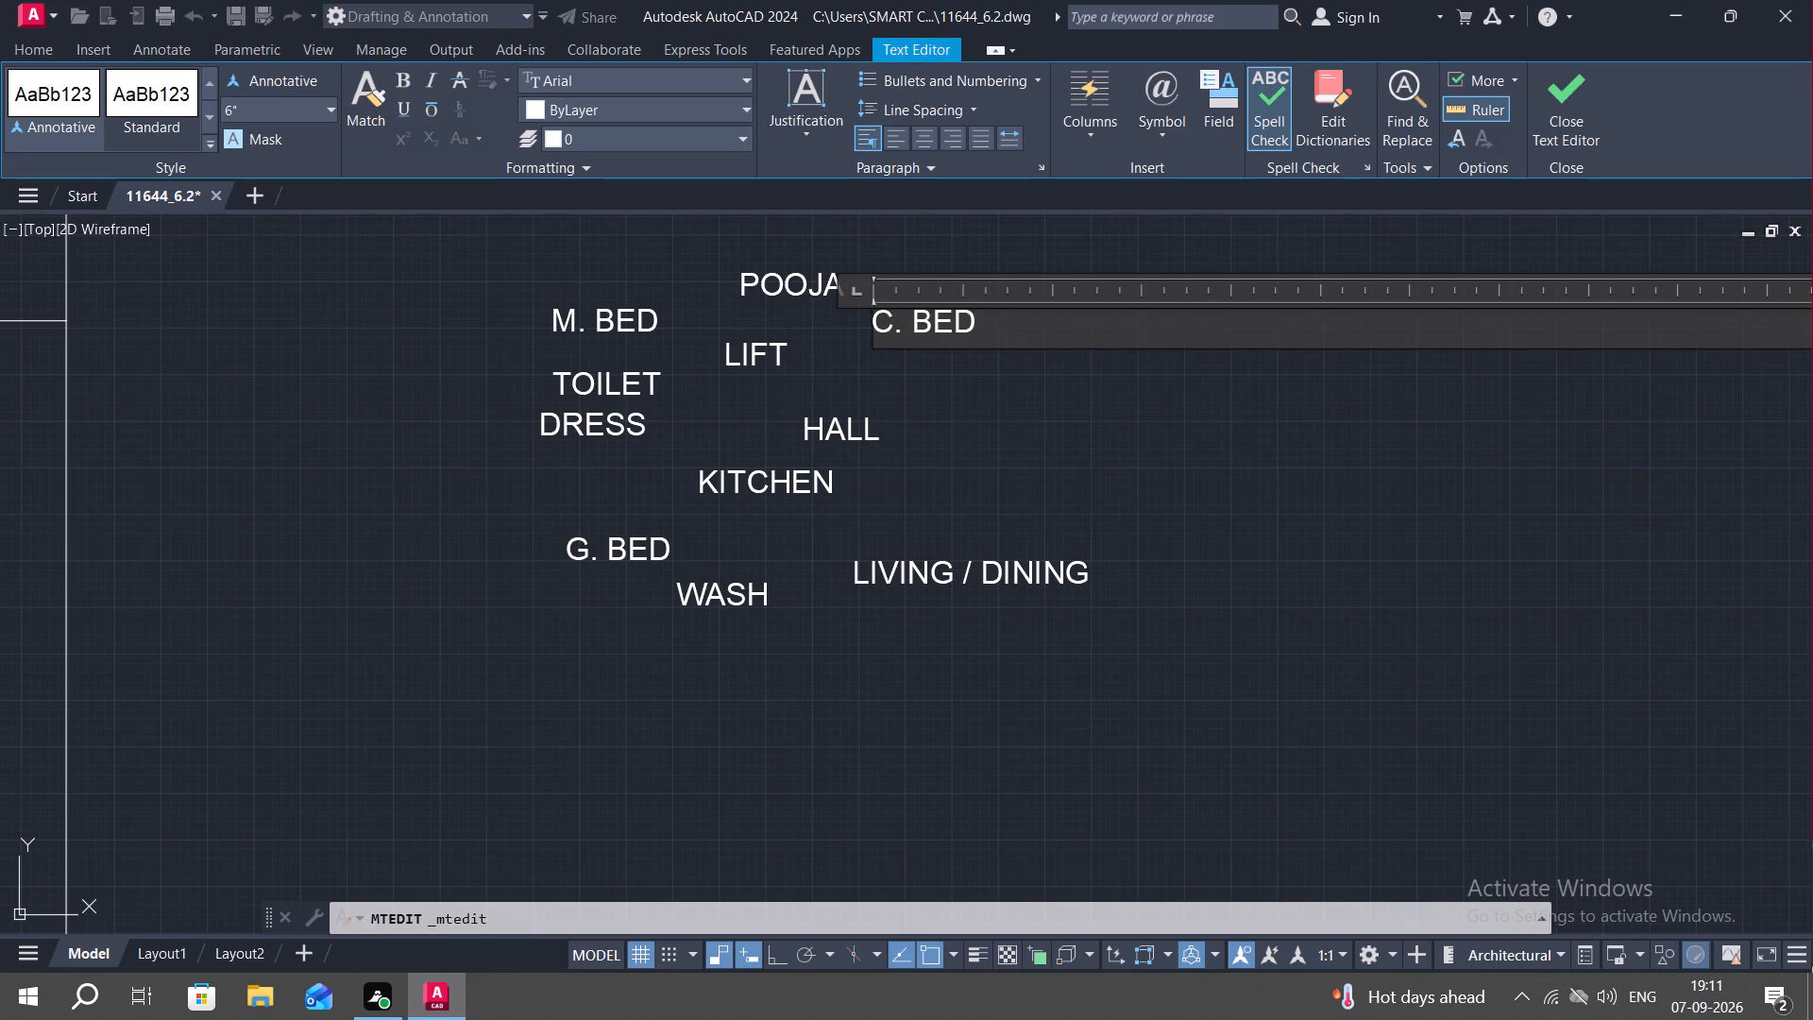
{"action": "key", "text": "h"}
{"action": "scroll", "coordinate": [900, 320], "scroll_direction": "up", "scroll_amount": 1}
{"action": "left_click", "coordinate": [847, 399]}
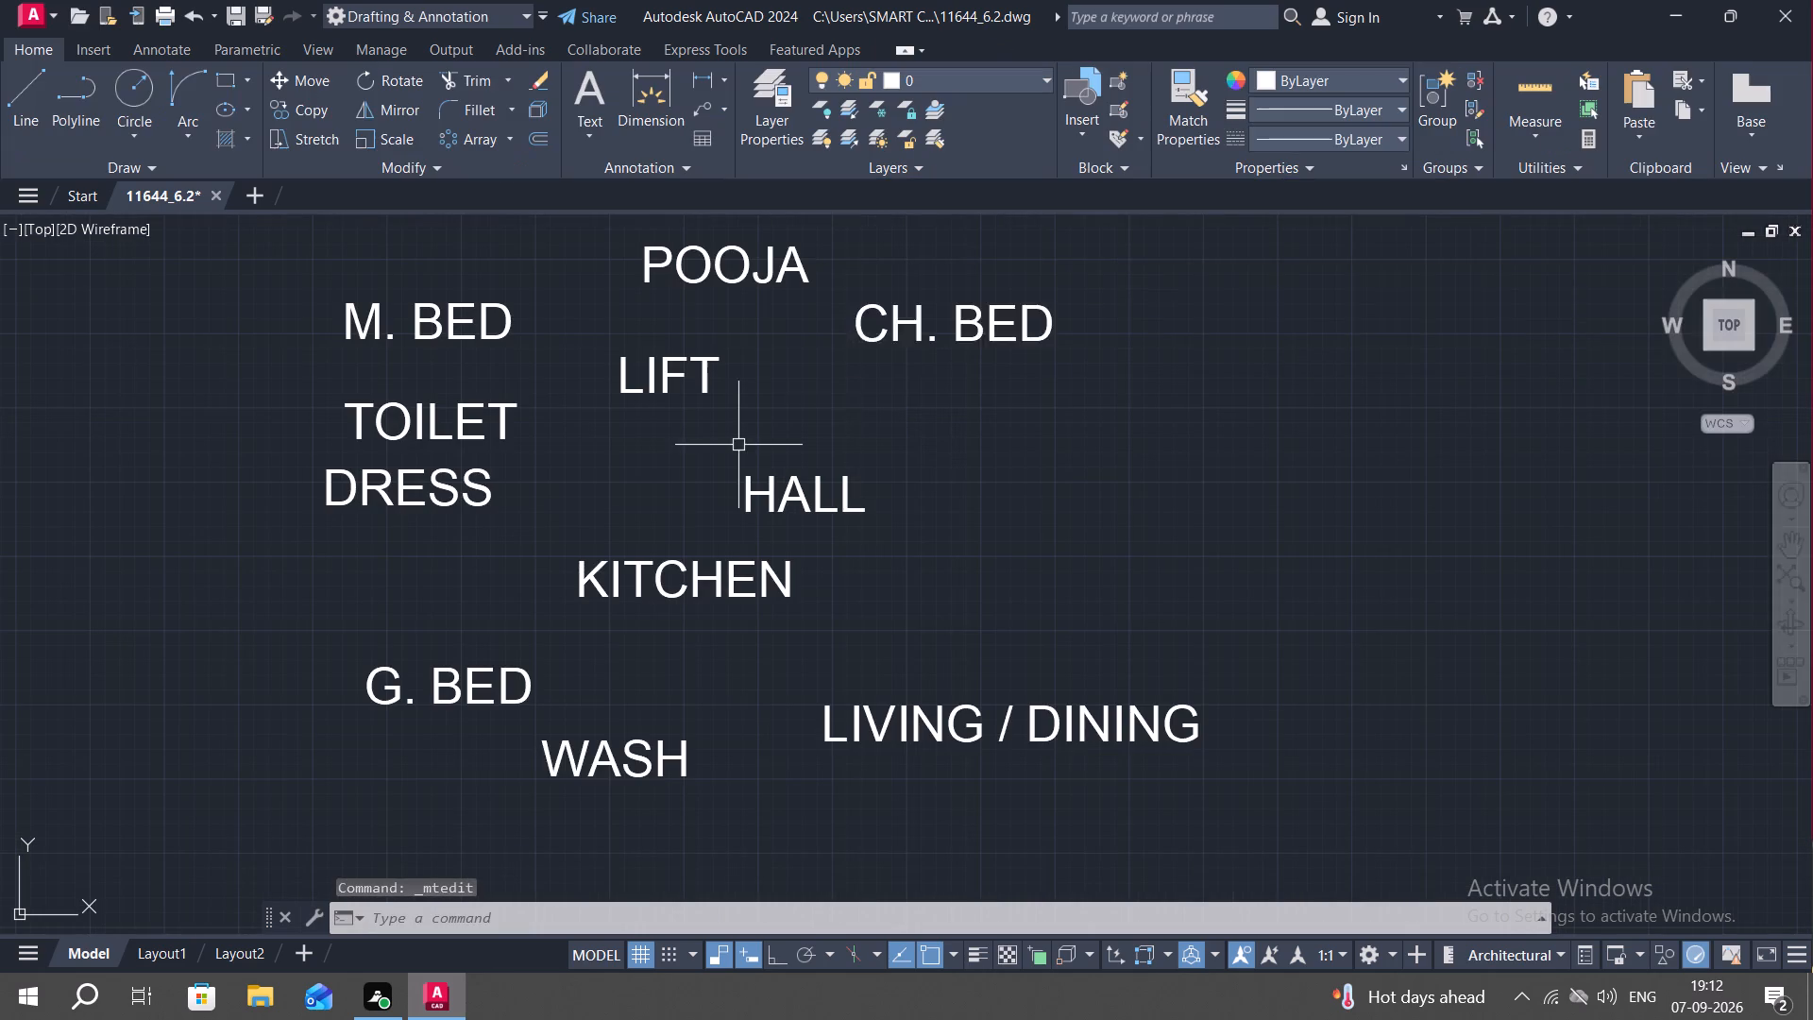
Copy the M. BED label from the label group into the left unit's upper-left bedroom, just below the bed.
{"action": "scroll", "coordinate": [738, 445], "scroll_direction": "down", "scroll_amount": 2}
{"action": "scroll", "coordinate": [669, 522], "scroll_direction": "down", "scroll_amount": 1}
{"action": "middle_click_drag", "start_coordinate": [568, 518], "coordinate": [938, 462]}
{"action": "middle_click", "coordinate": [940, 461]}
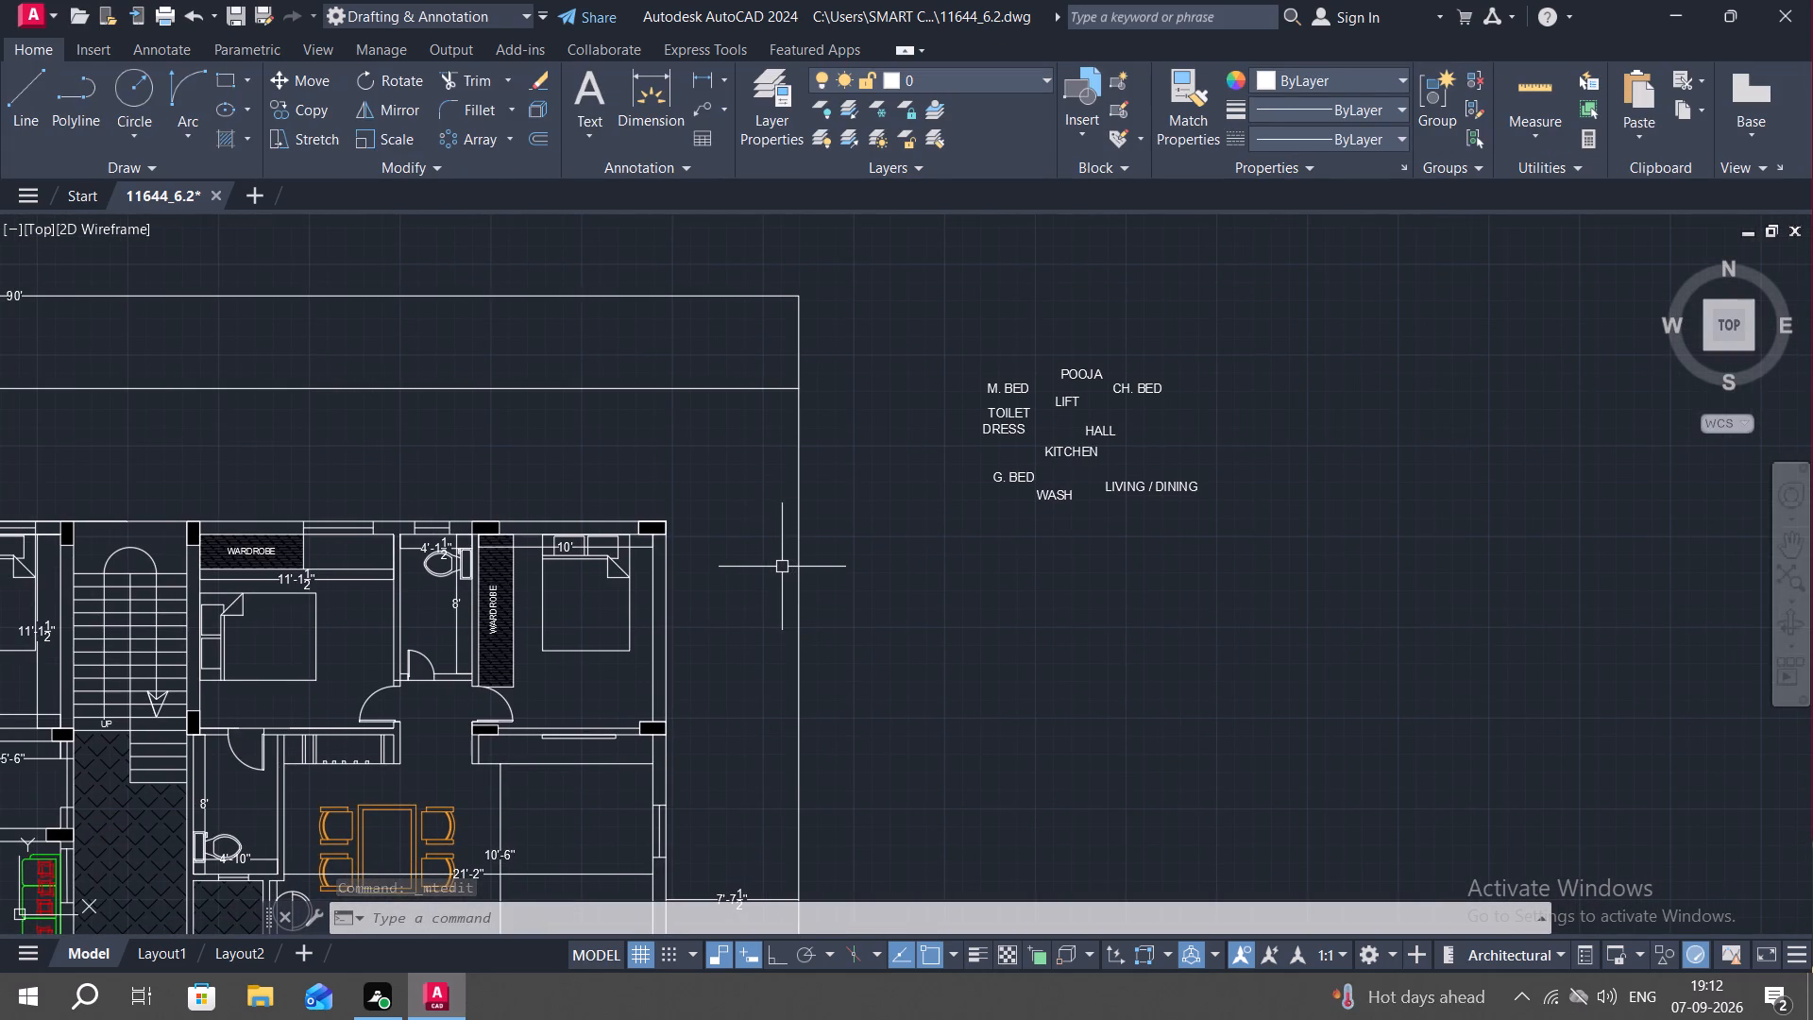
{"action": "type", "text": "CO"}
{"action": "key", "text": "space"}
{"action": "left_click", "coordinate": [1008, 389]}
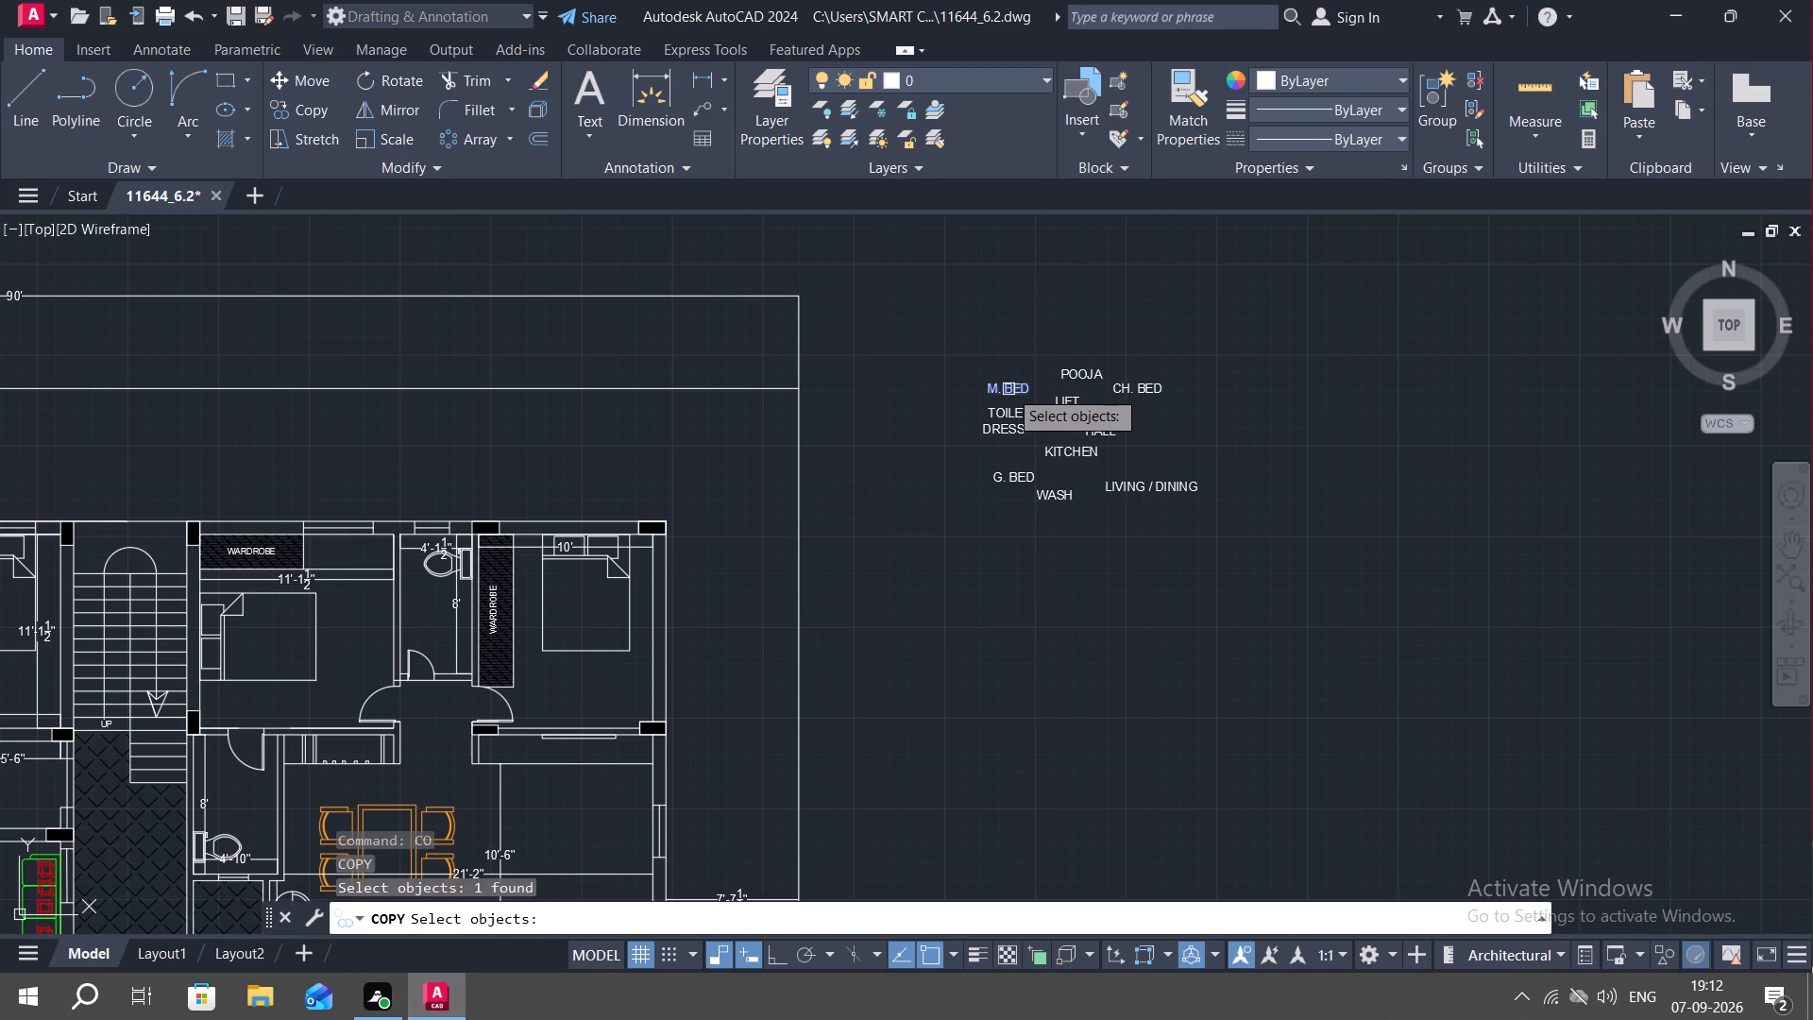
{"action": "right_click", "coordinate": [1008, 389]}
{"action": "left_click", "coordinate": [1008, 389]}
{"action": "middle_click_drag", "start_coordinate": [427, 518], "coordinate": [955, 329]}
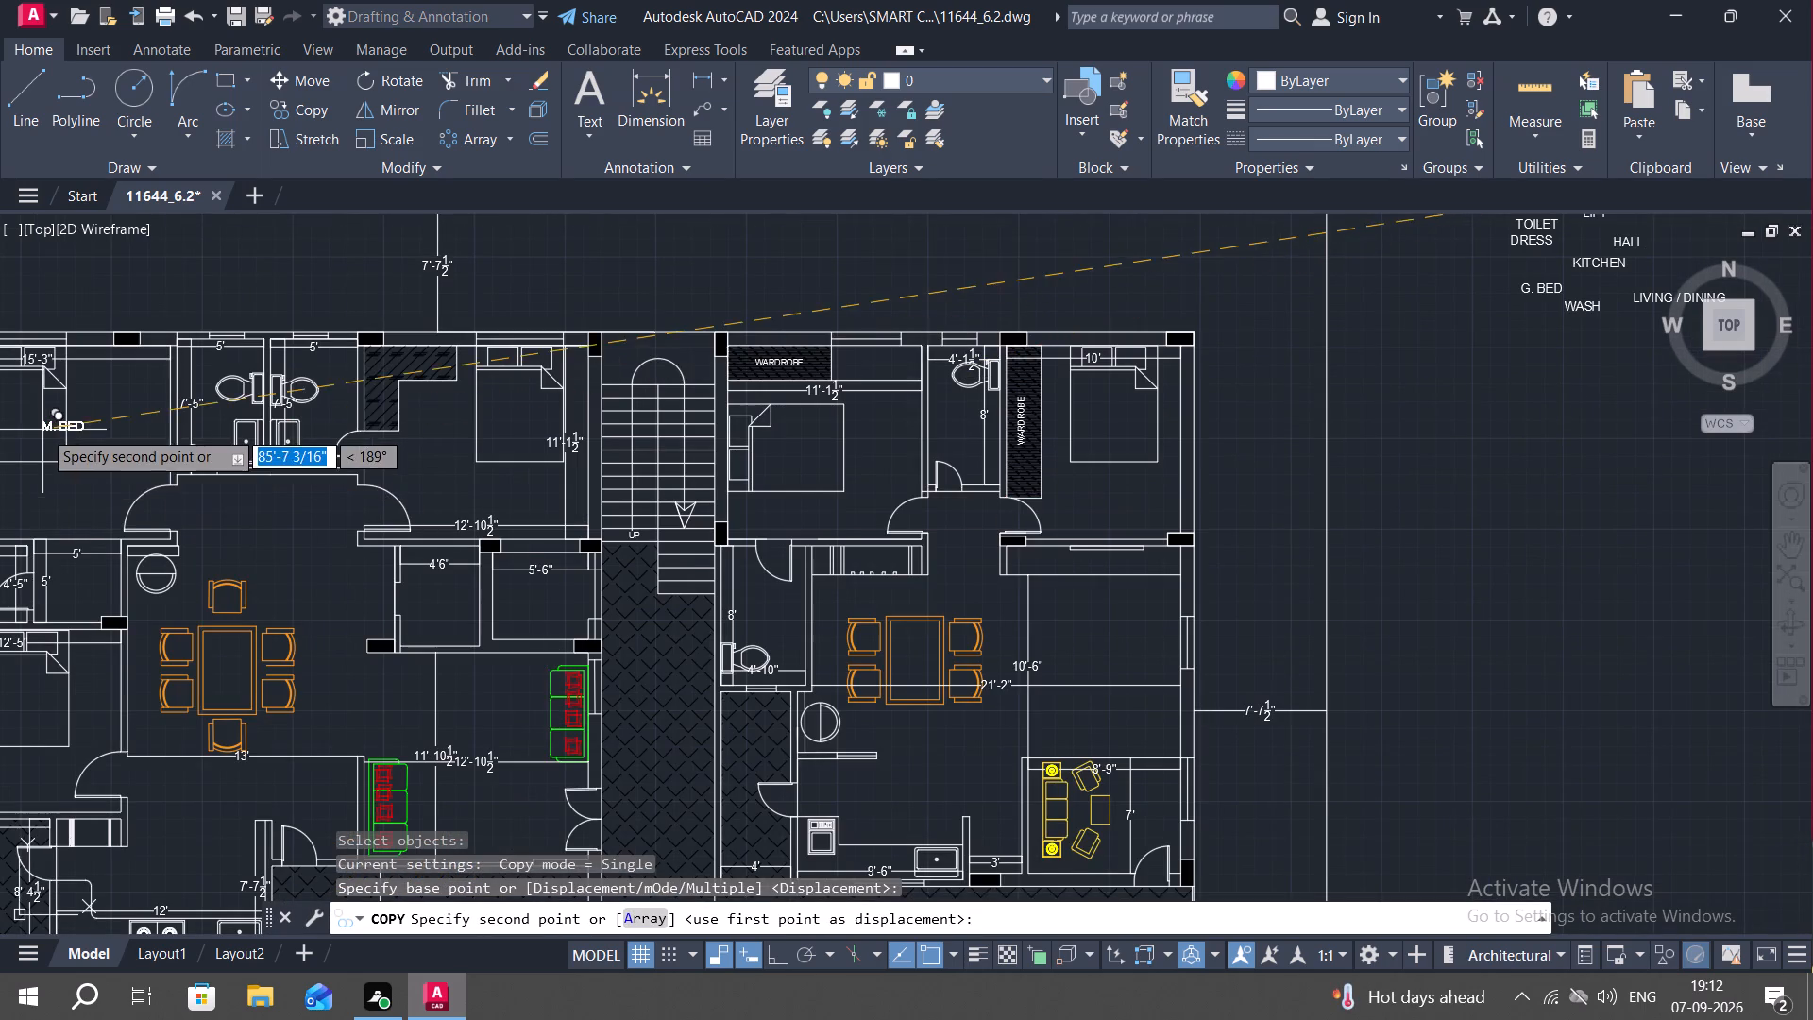
{"action": "middle_click_drag", "start_coordinate": [52, 431], "coordinate": [222, 453]}
{"action": "scroll", "coordinate": [185, 510], "scroll_direction": "up", "scroll_amount": 2}
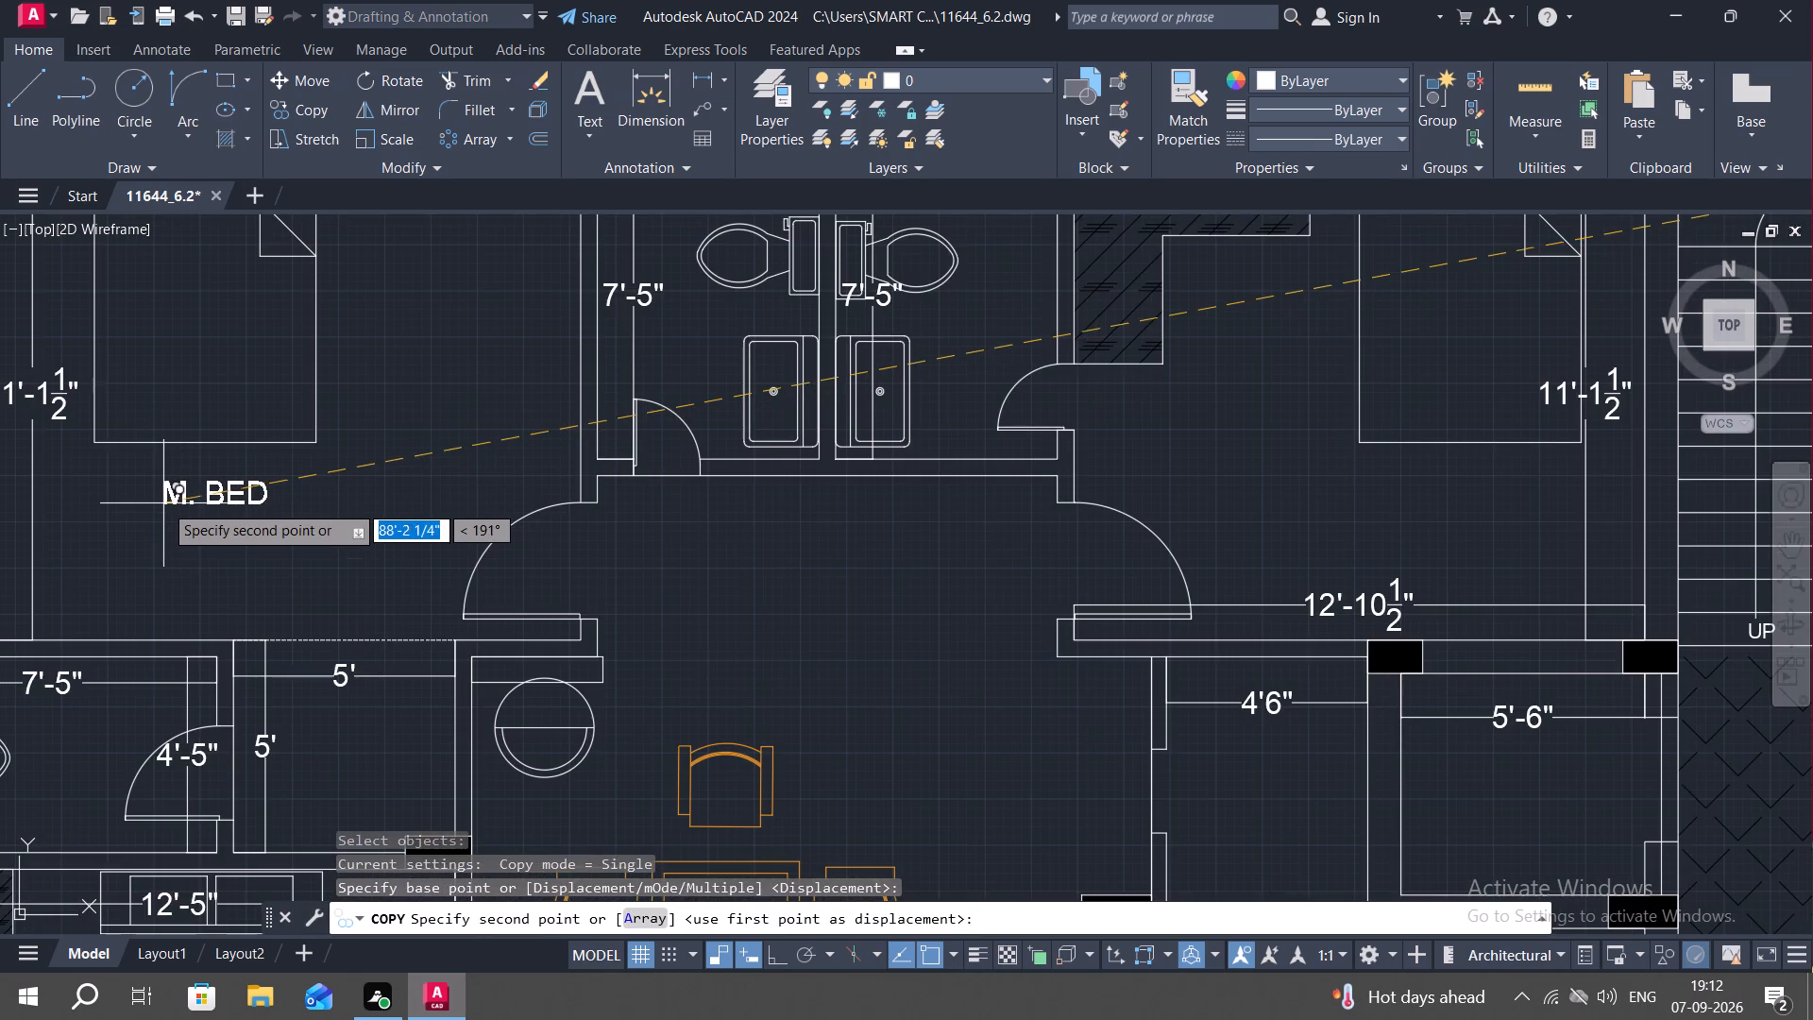
{"action": "left_click", "coordinate": [153, 505]}
Copy the TOILET label in Multiple mode, placing the first copy in the left one of the left unit's two adjoining toilets.
{"action": "scroll", "coordinate": [339, 532], "scroll_direction": "down", "scroll_amount": 1}
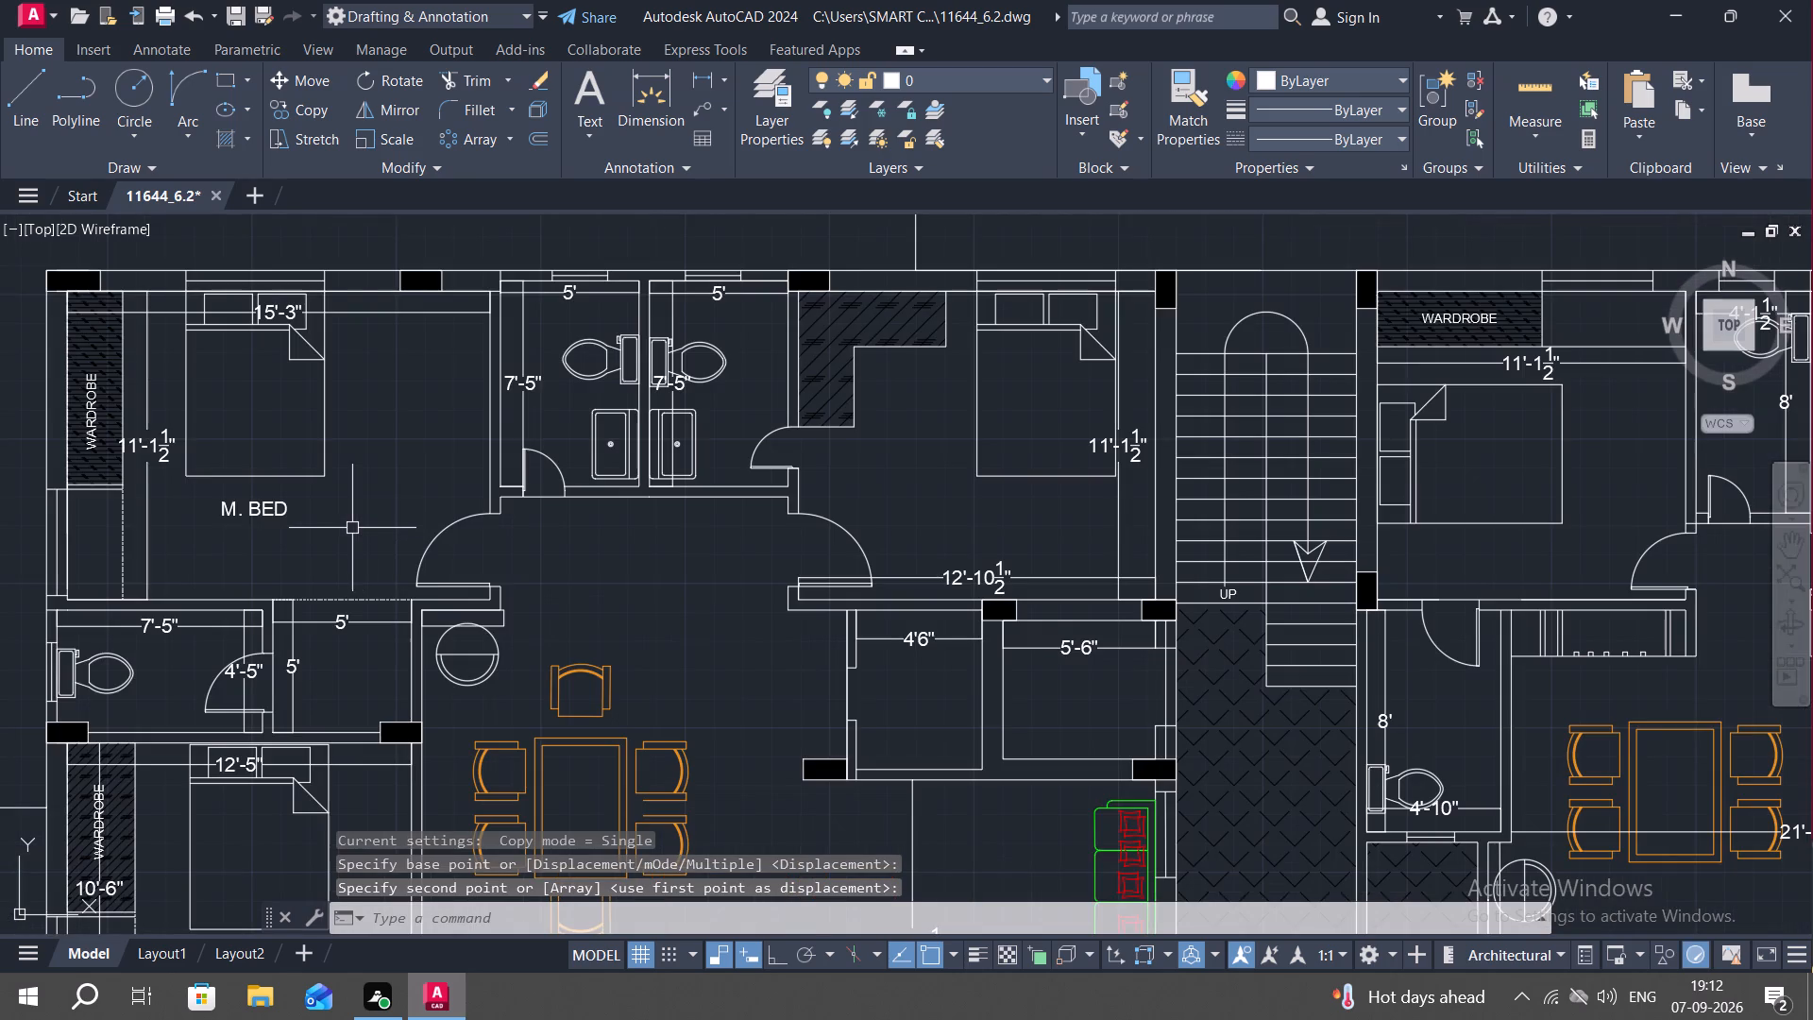
{"action": "middle_click_drag", "start_coordinate": [593, 567], "coordinate": [534, 447]}
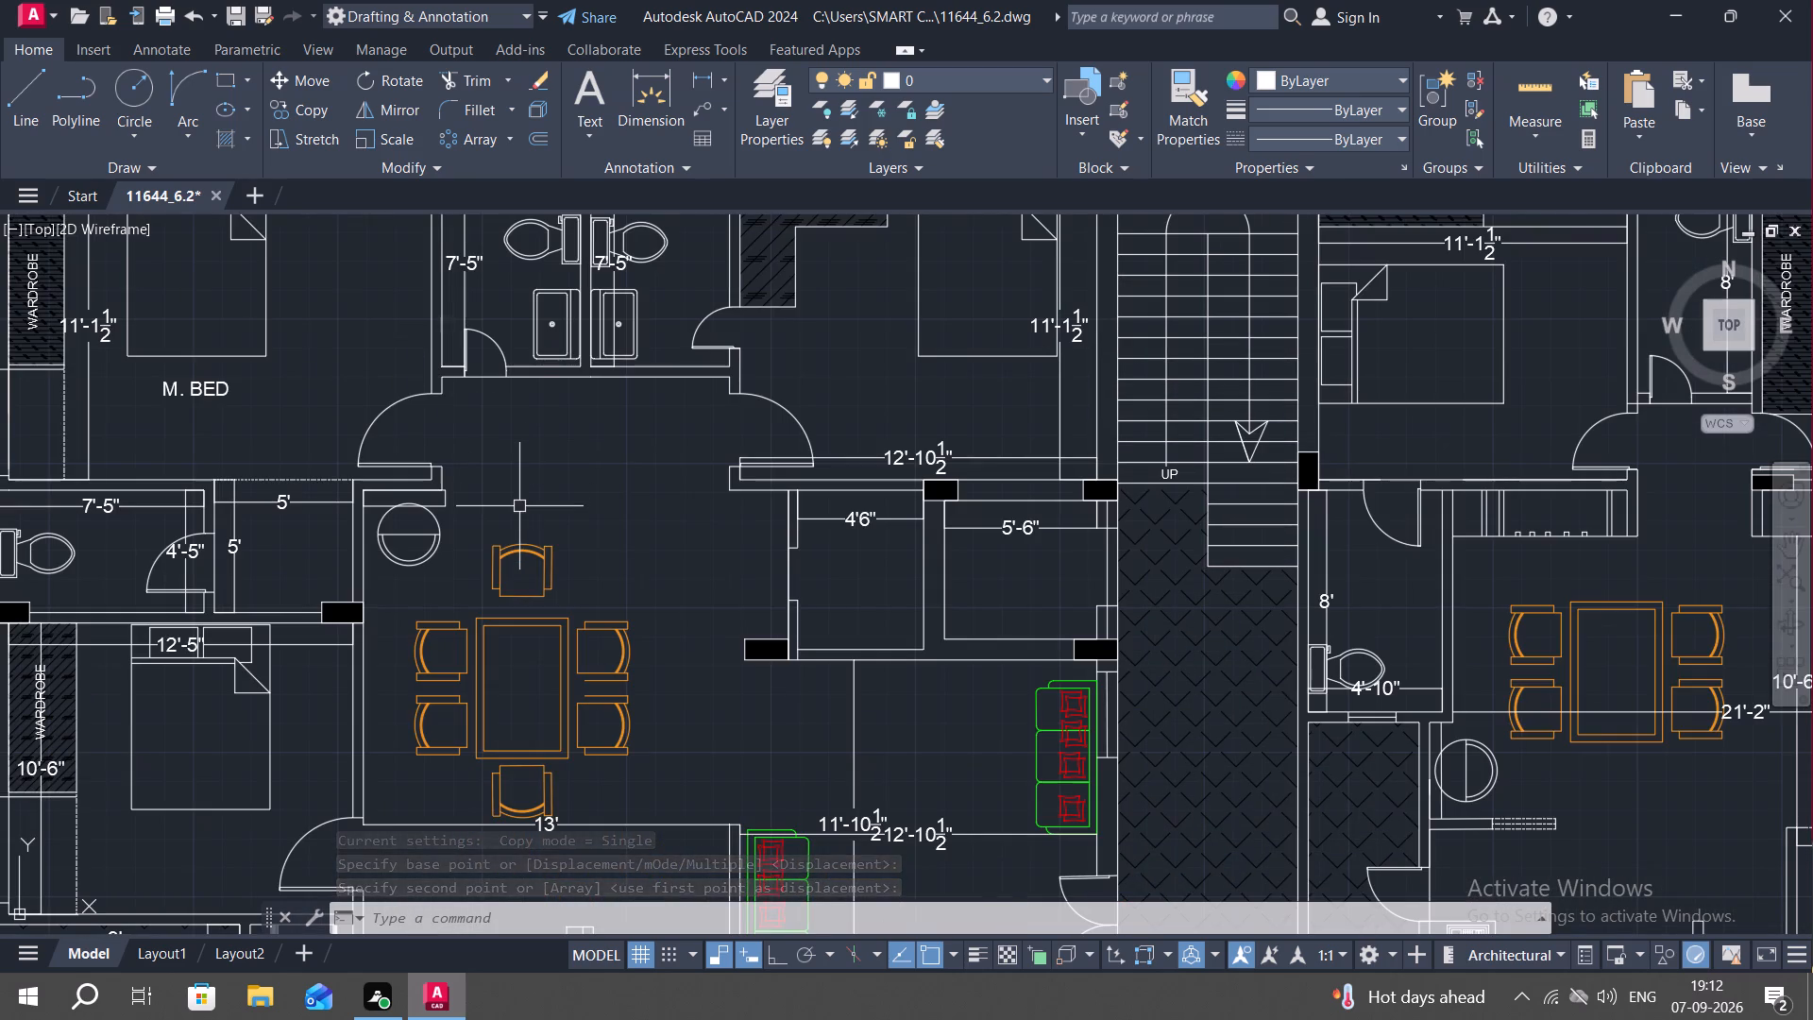
{"action": "scroll", "coordinate": [707, 472], "scroll_direction": "down", "scroll_amount": 2}
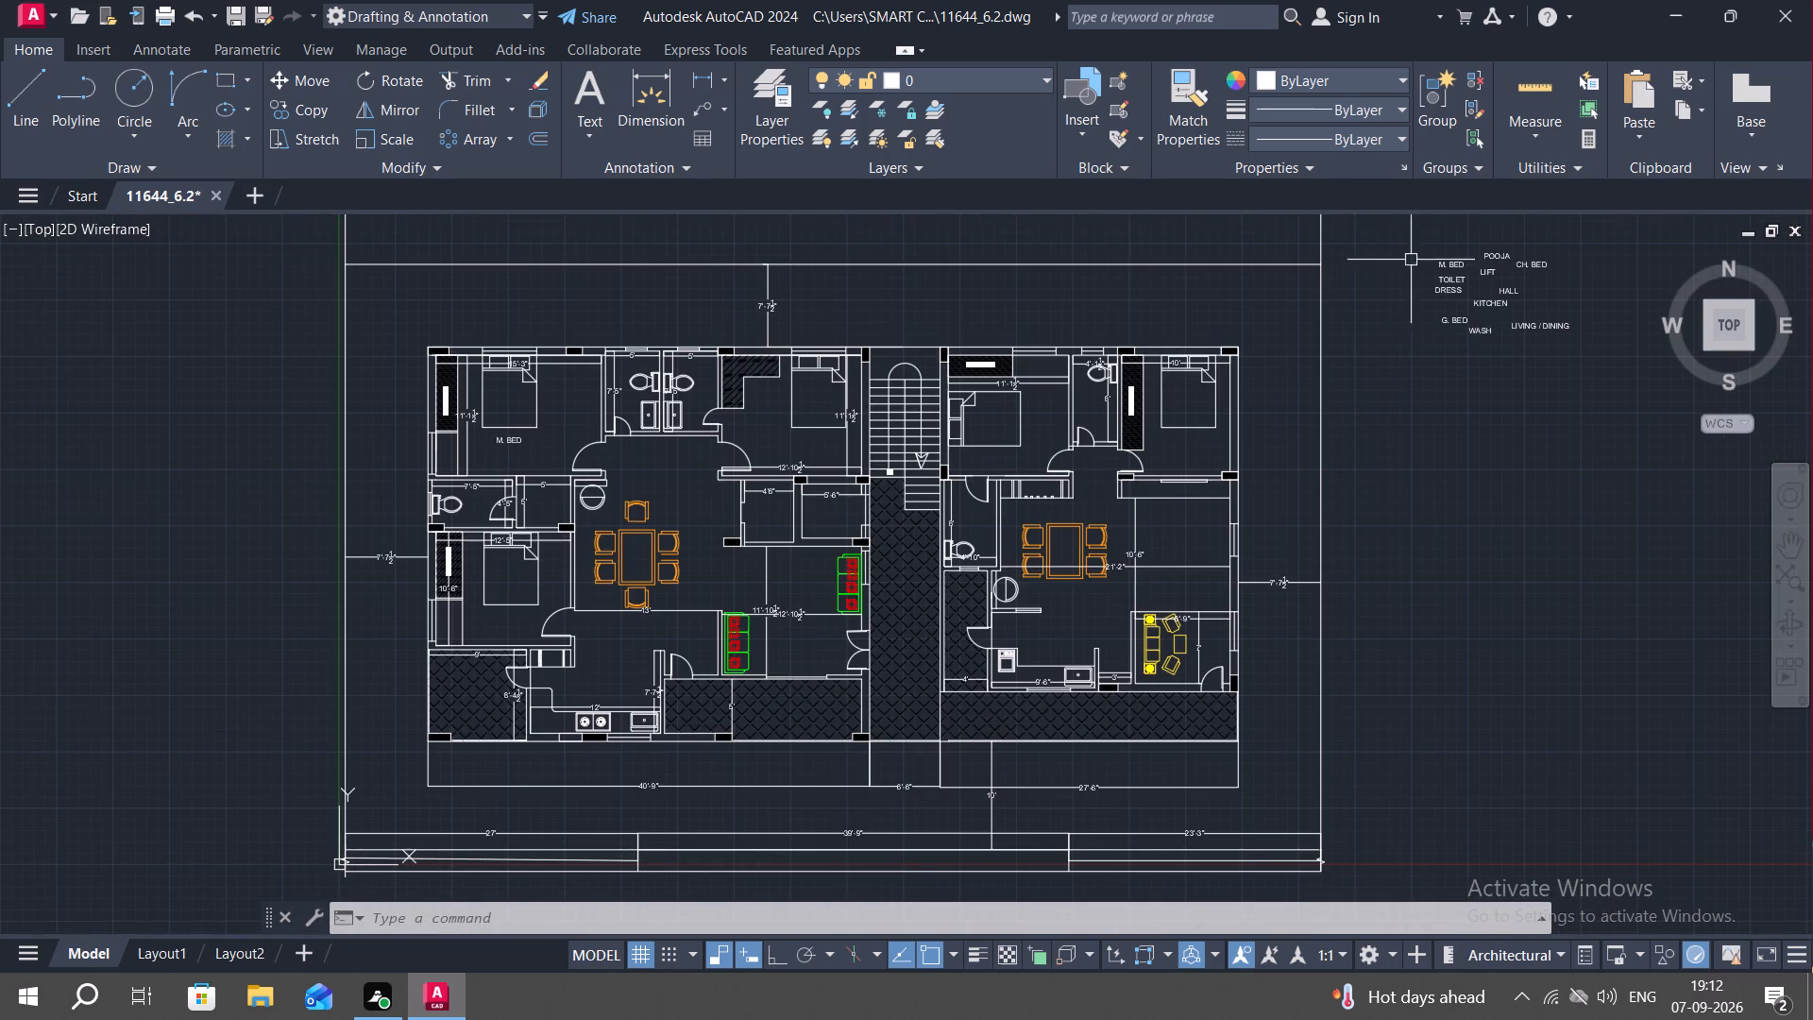
{"action": "scroll", "coordinate": [1448, 283], "scroll_direction": "up", "scroll_amount": 2}
{"action": "left_click", "coordinate": [1452, 273]}
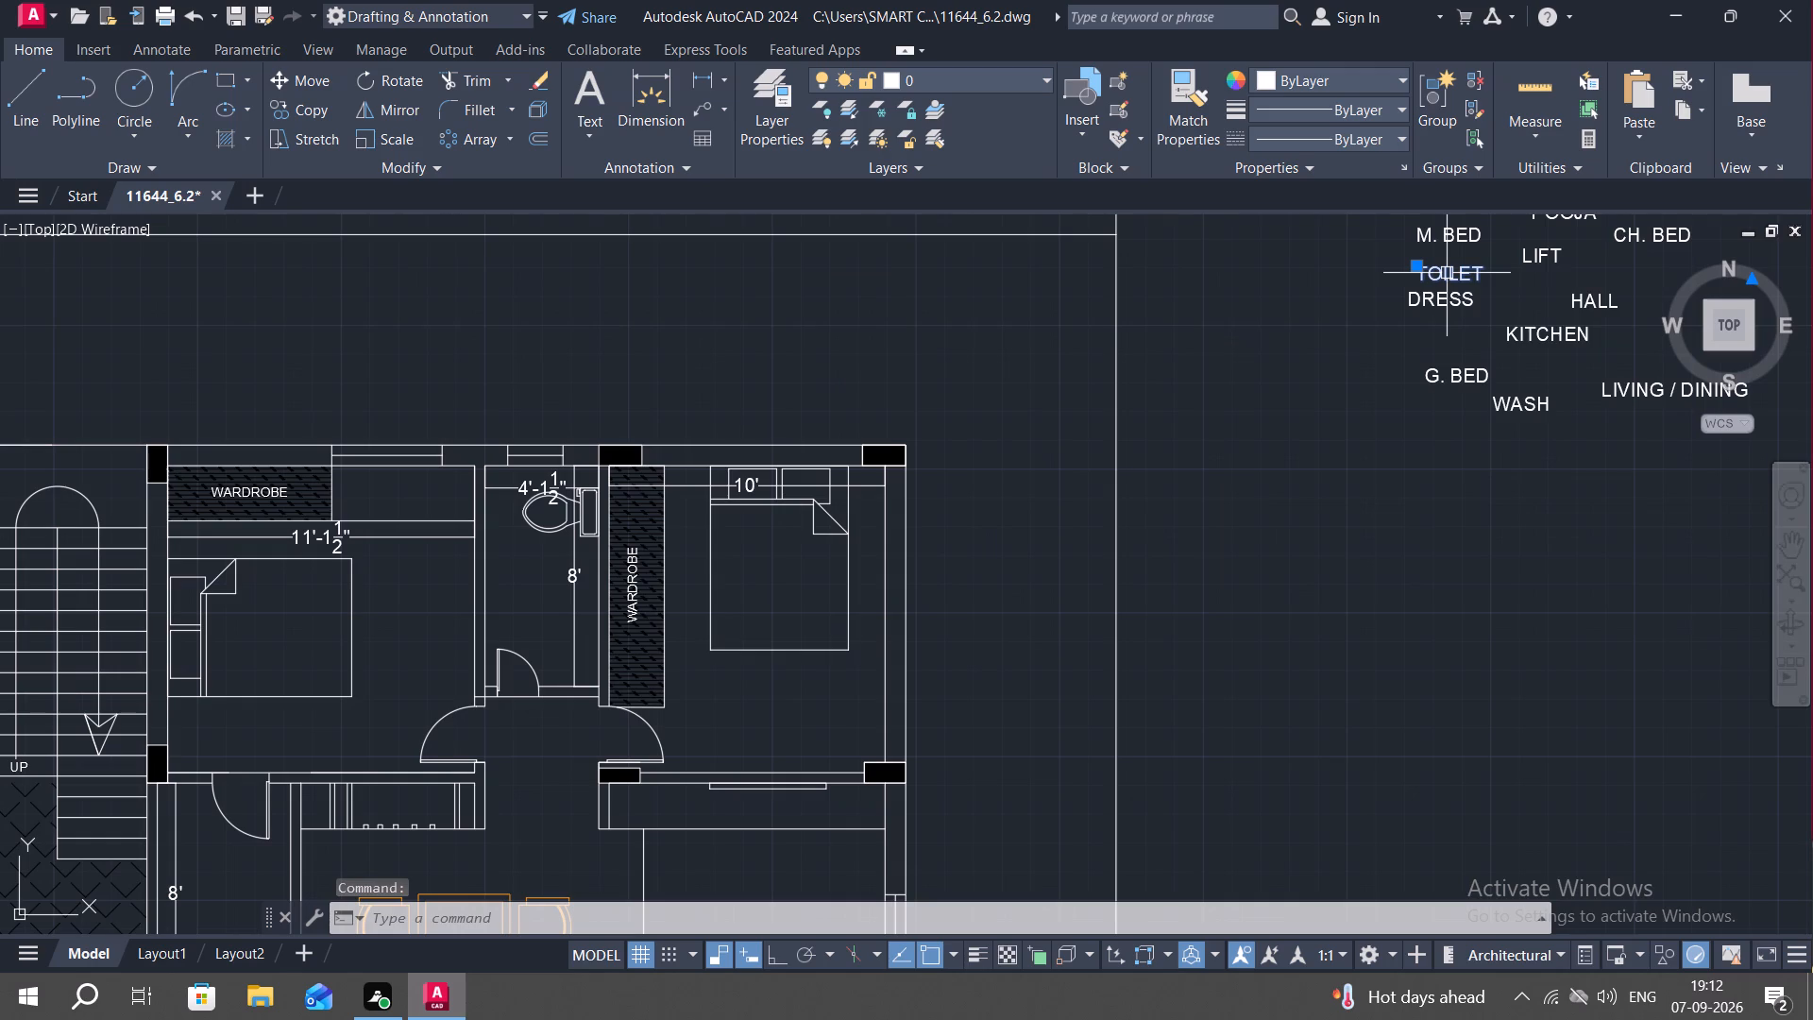
{"action": "key", "text": "c"}
{"action": "type", "text": "O"}
{"action": "key", "text": "space"}
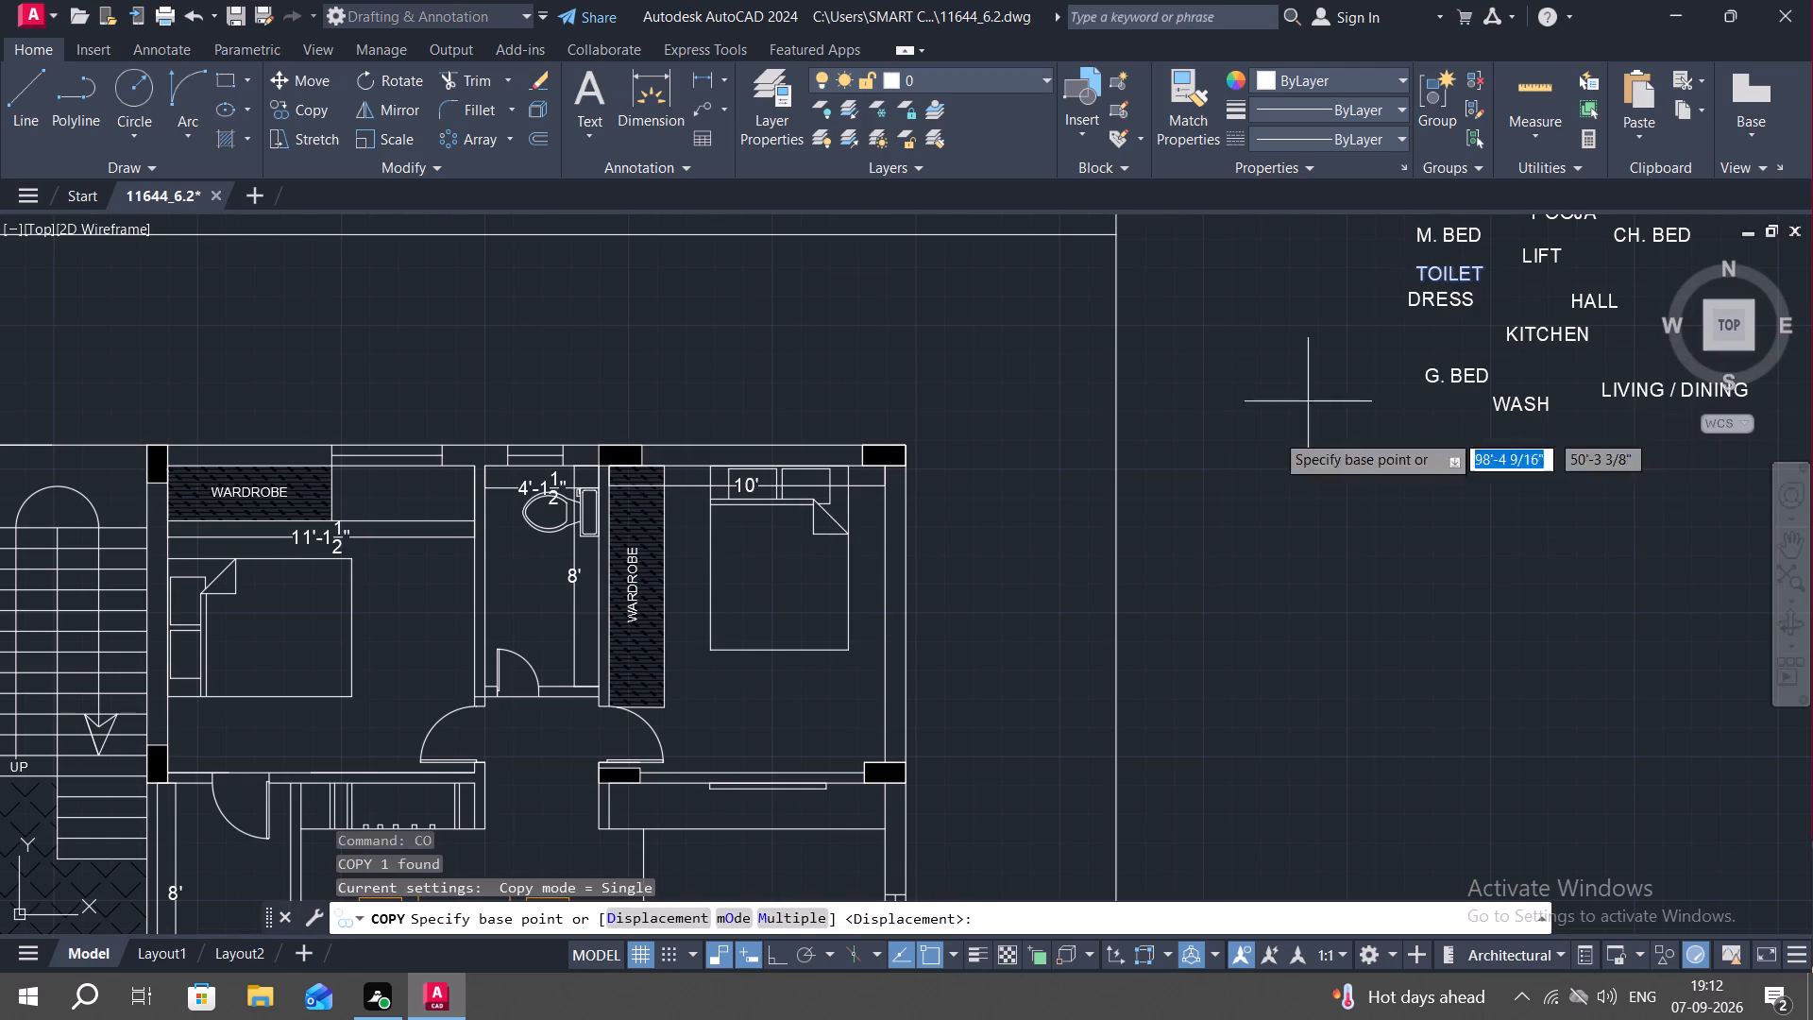
{"action": "left_click", "coordinate": [763, 918]}
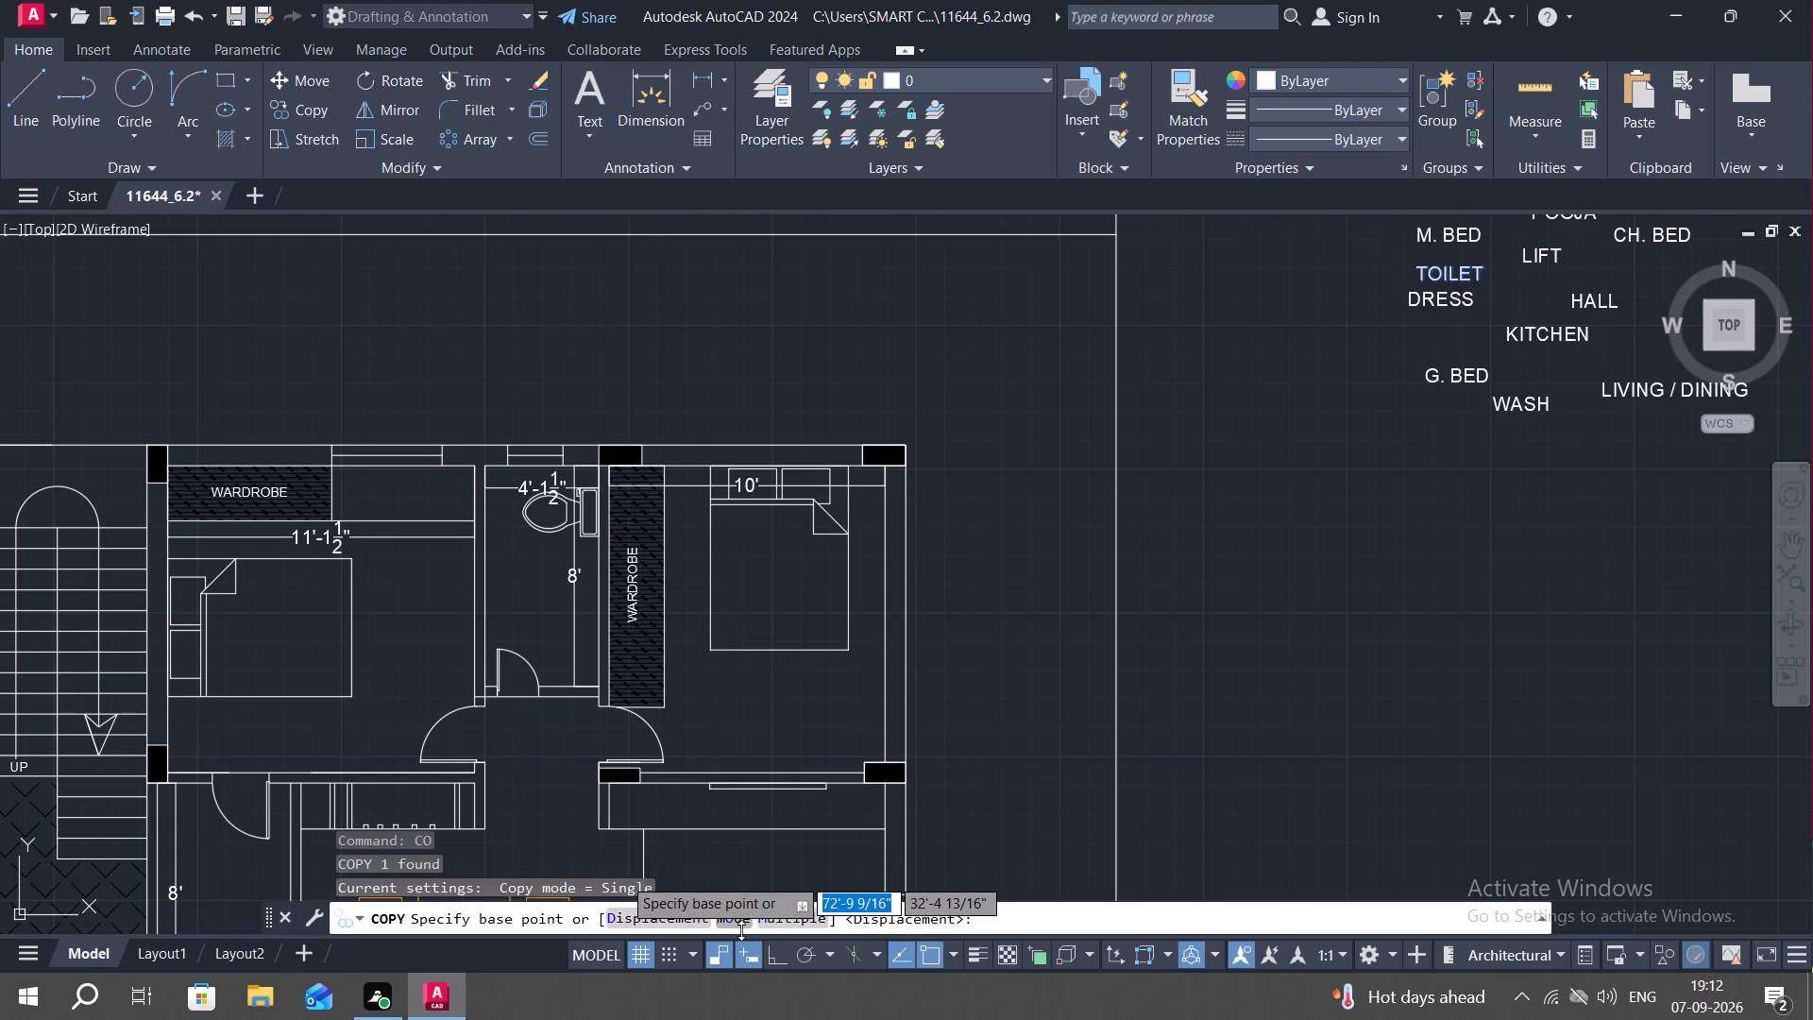
{"action": "left_click", "coordinate": [755, 920]}
{"action": "left_click", "coordinate": [760, 915]}
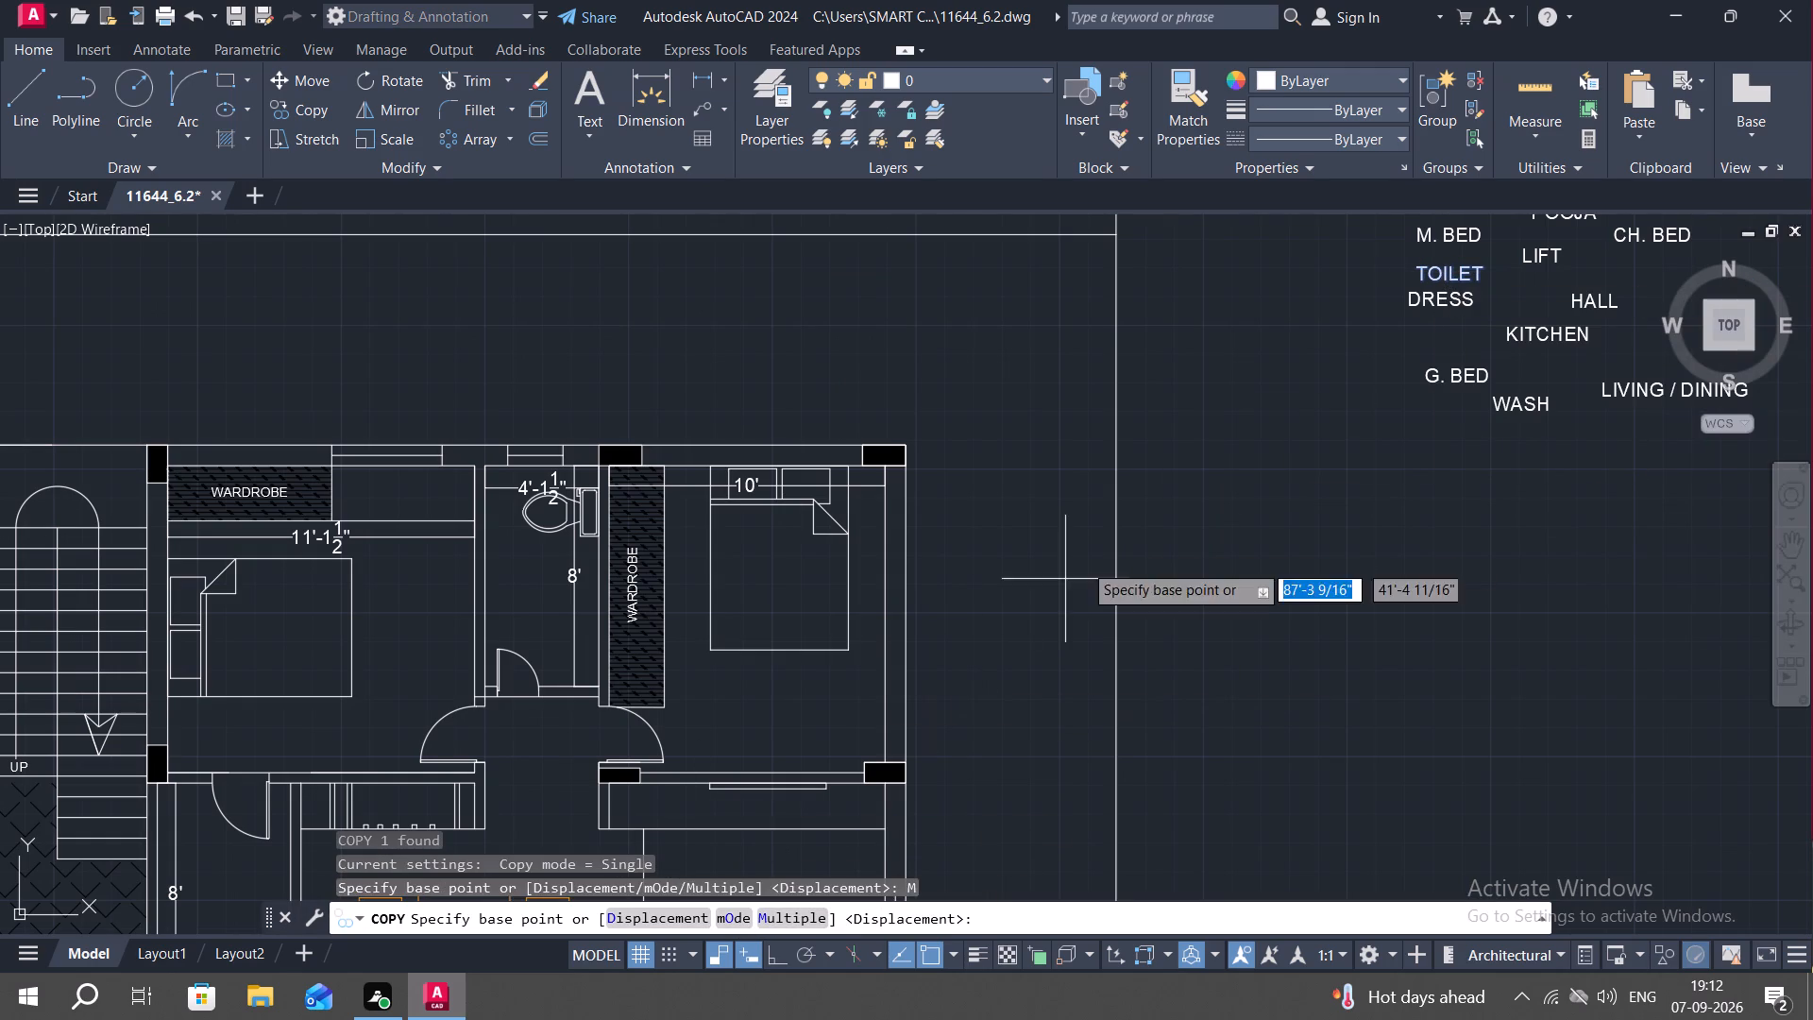
{"action": "left_click", "coordinate": [1417, 269]}
{"action": "middle_click_drag", "start_coordinate": [257, 624], "coordinate": [321, 527]}
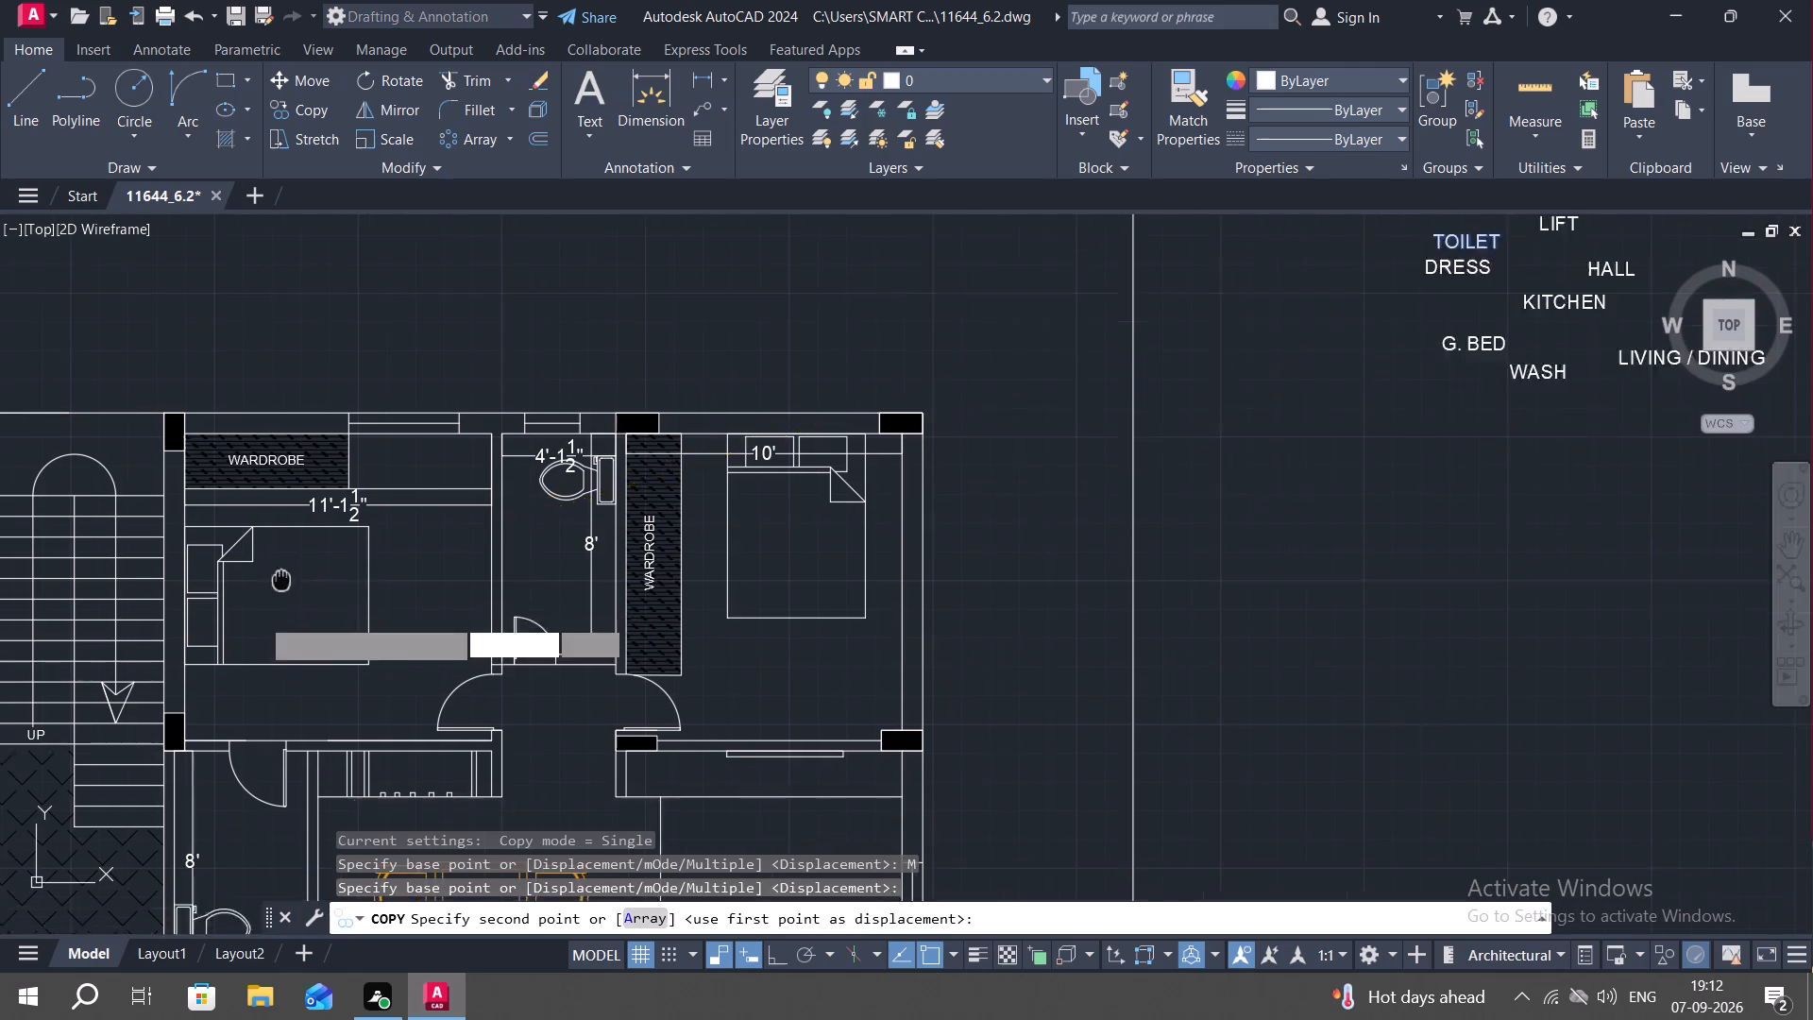
{"action": "middle_click_drag", "start_coordinate": [321, 527], "coordinate": [465, 439]}
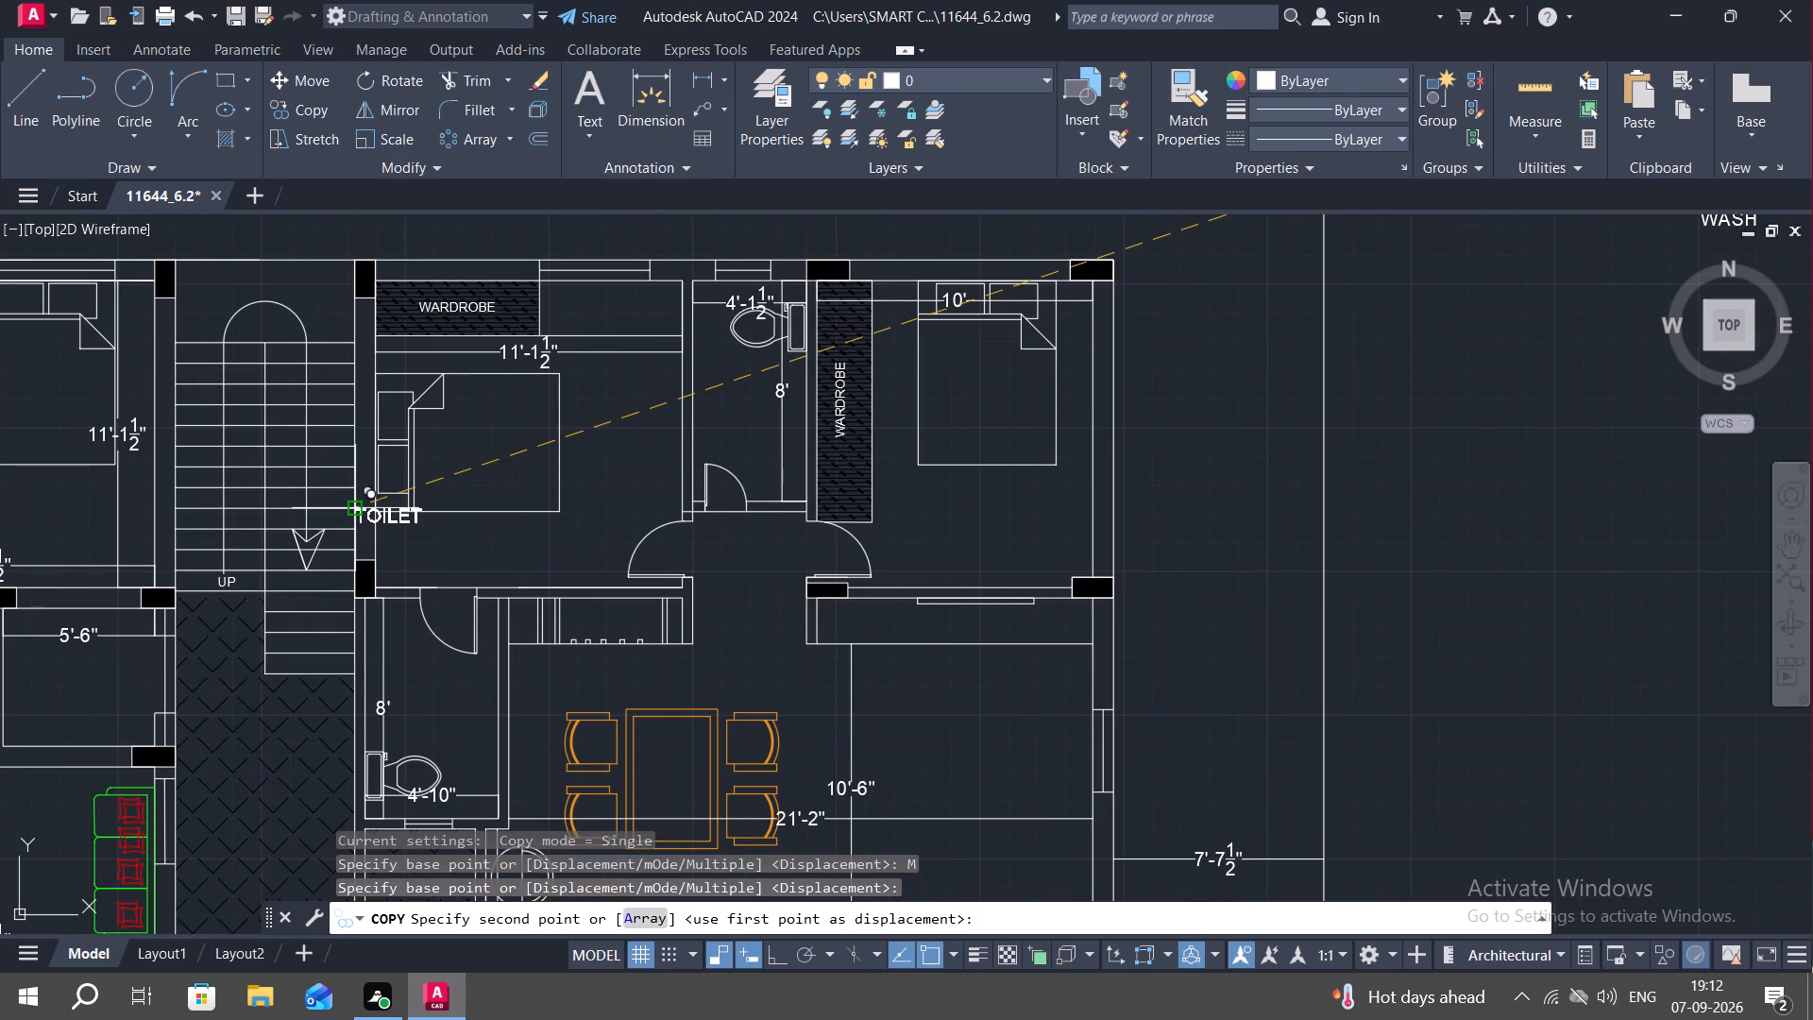
{"action": "middle_click_drag", "start_coordinate": [192, 342], "coordinate": [540, 386]}
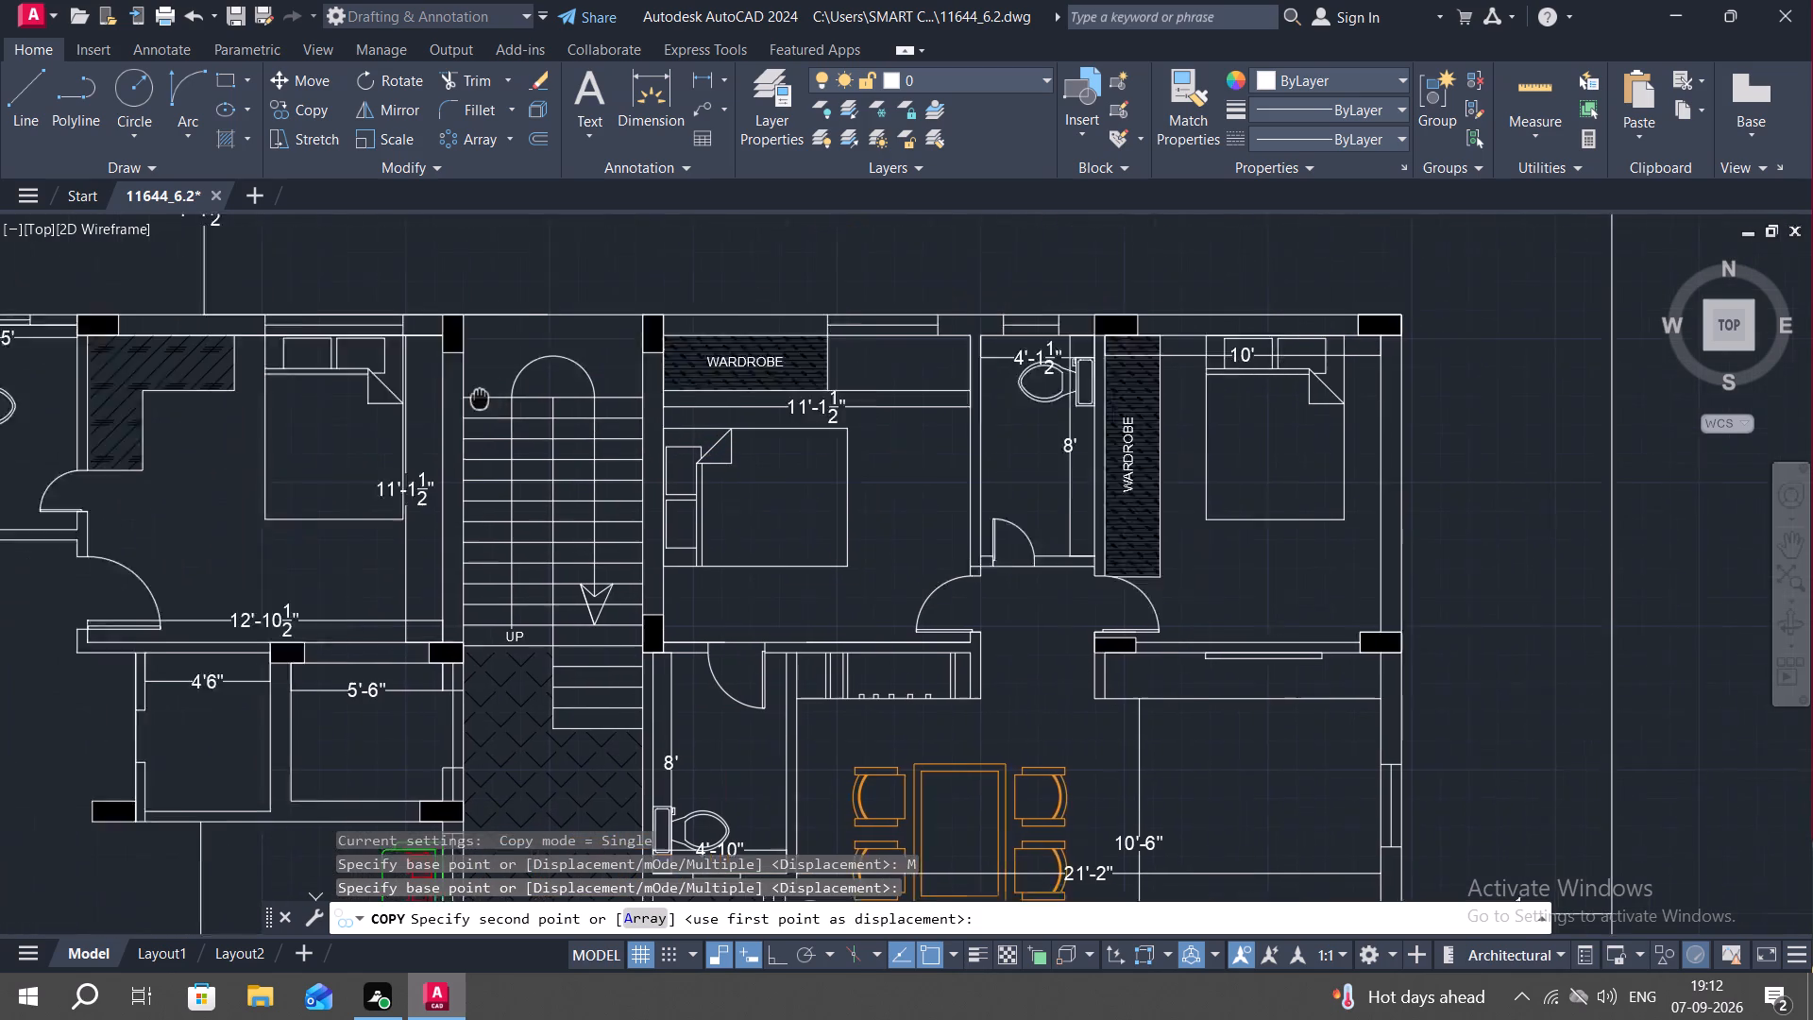
{"action": "middle_click_drag", "start_coordinate": [540, 386], "coordinate": [568, 386]}
{"action": "middle_click_drag", "start_coordinate": [183, 453], "coordinate": [530, 354]}
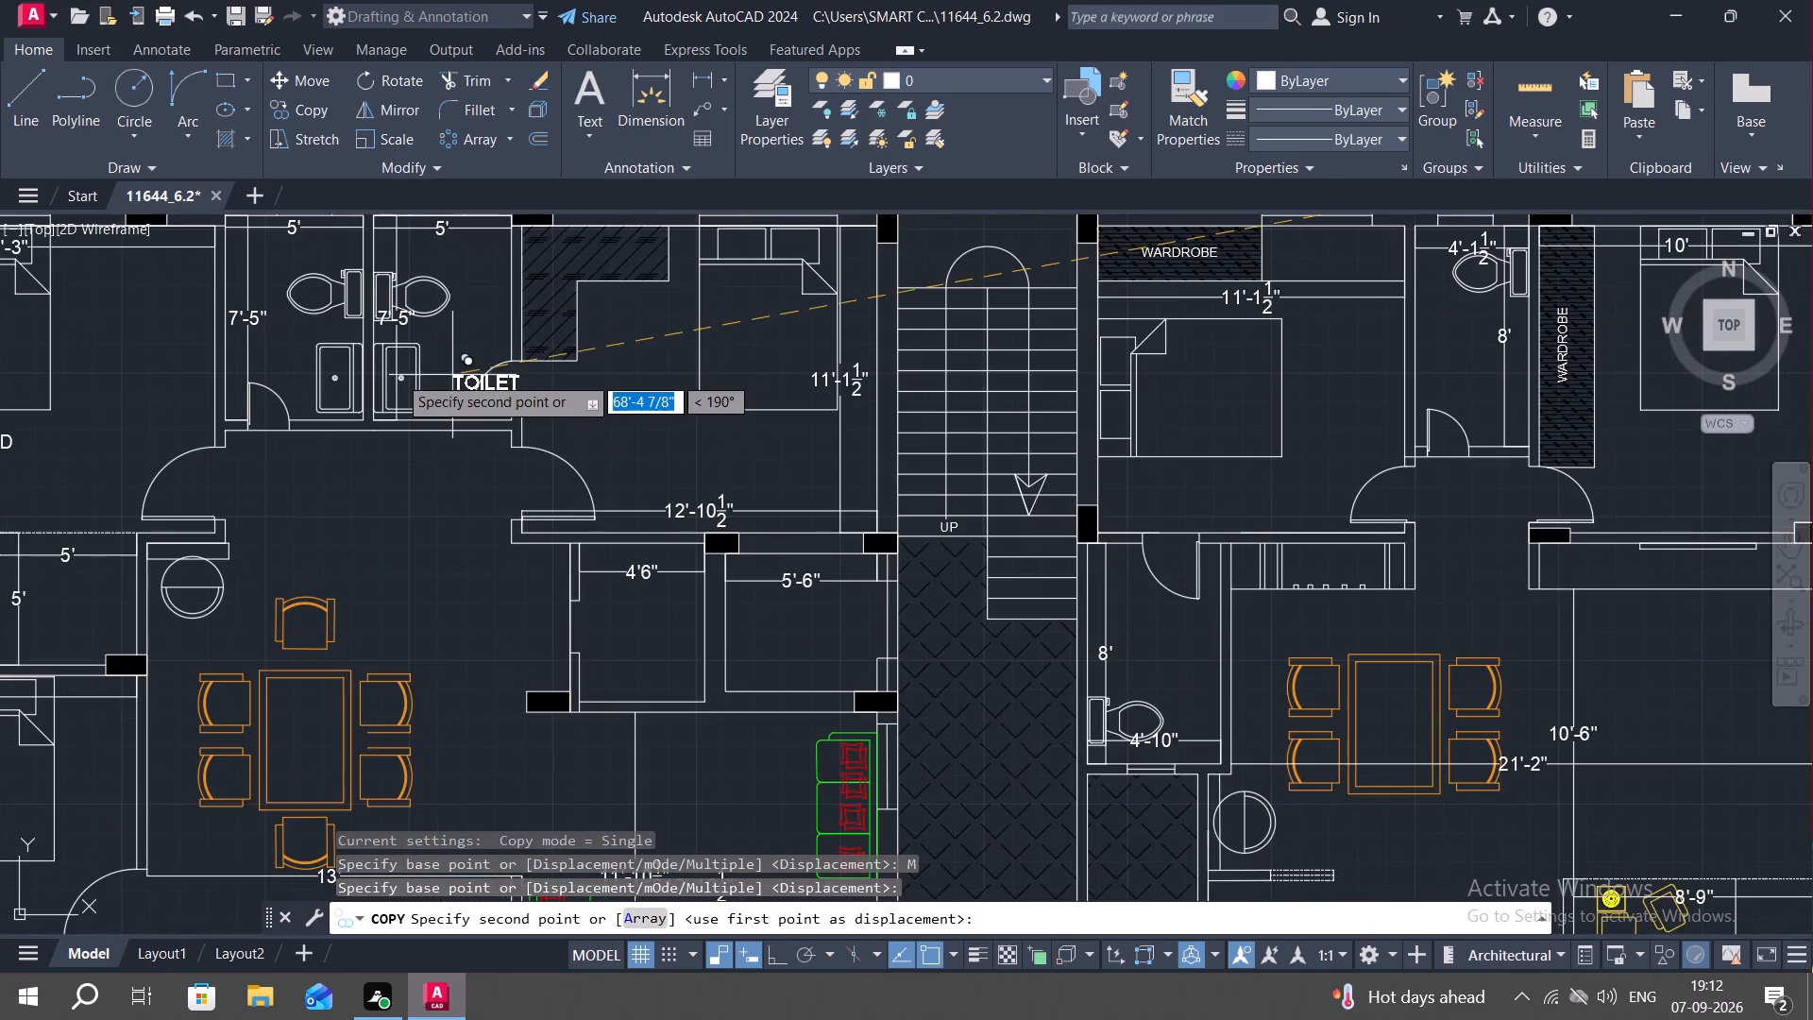
{"action": "scroll", "coordinate": [281, 327], "scroll_direction": "up", "scroll_amount": 2}
{"action": "left_click", "coordinate": [273, 325]}
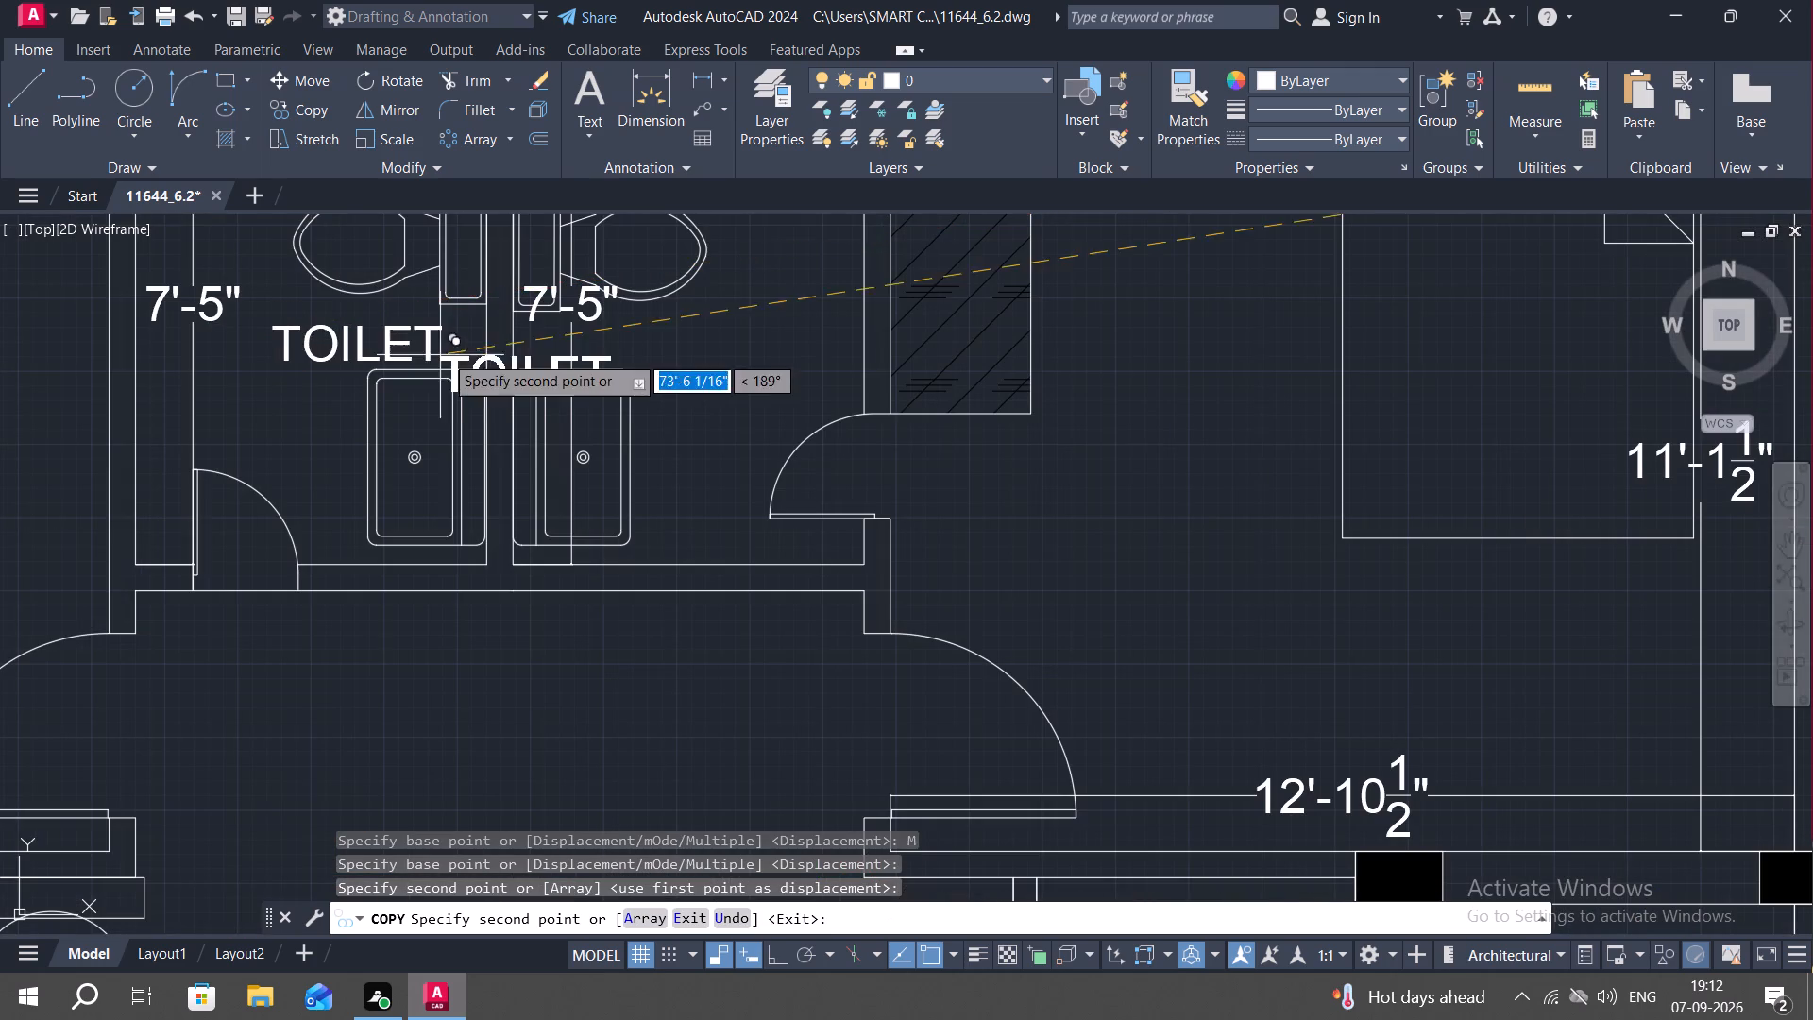
Place two TOILET copies in the right adjoining toilet, one beside its 7'-5" dimension and one above the WC.
{"action": "scroll", "coordinate": [526, 338], "scroll_direction": "up", "scroll_amount": 1}
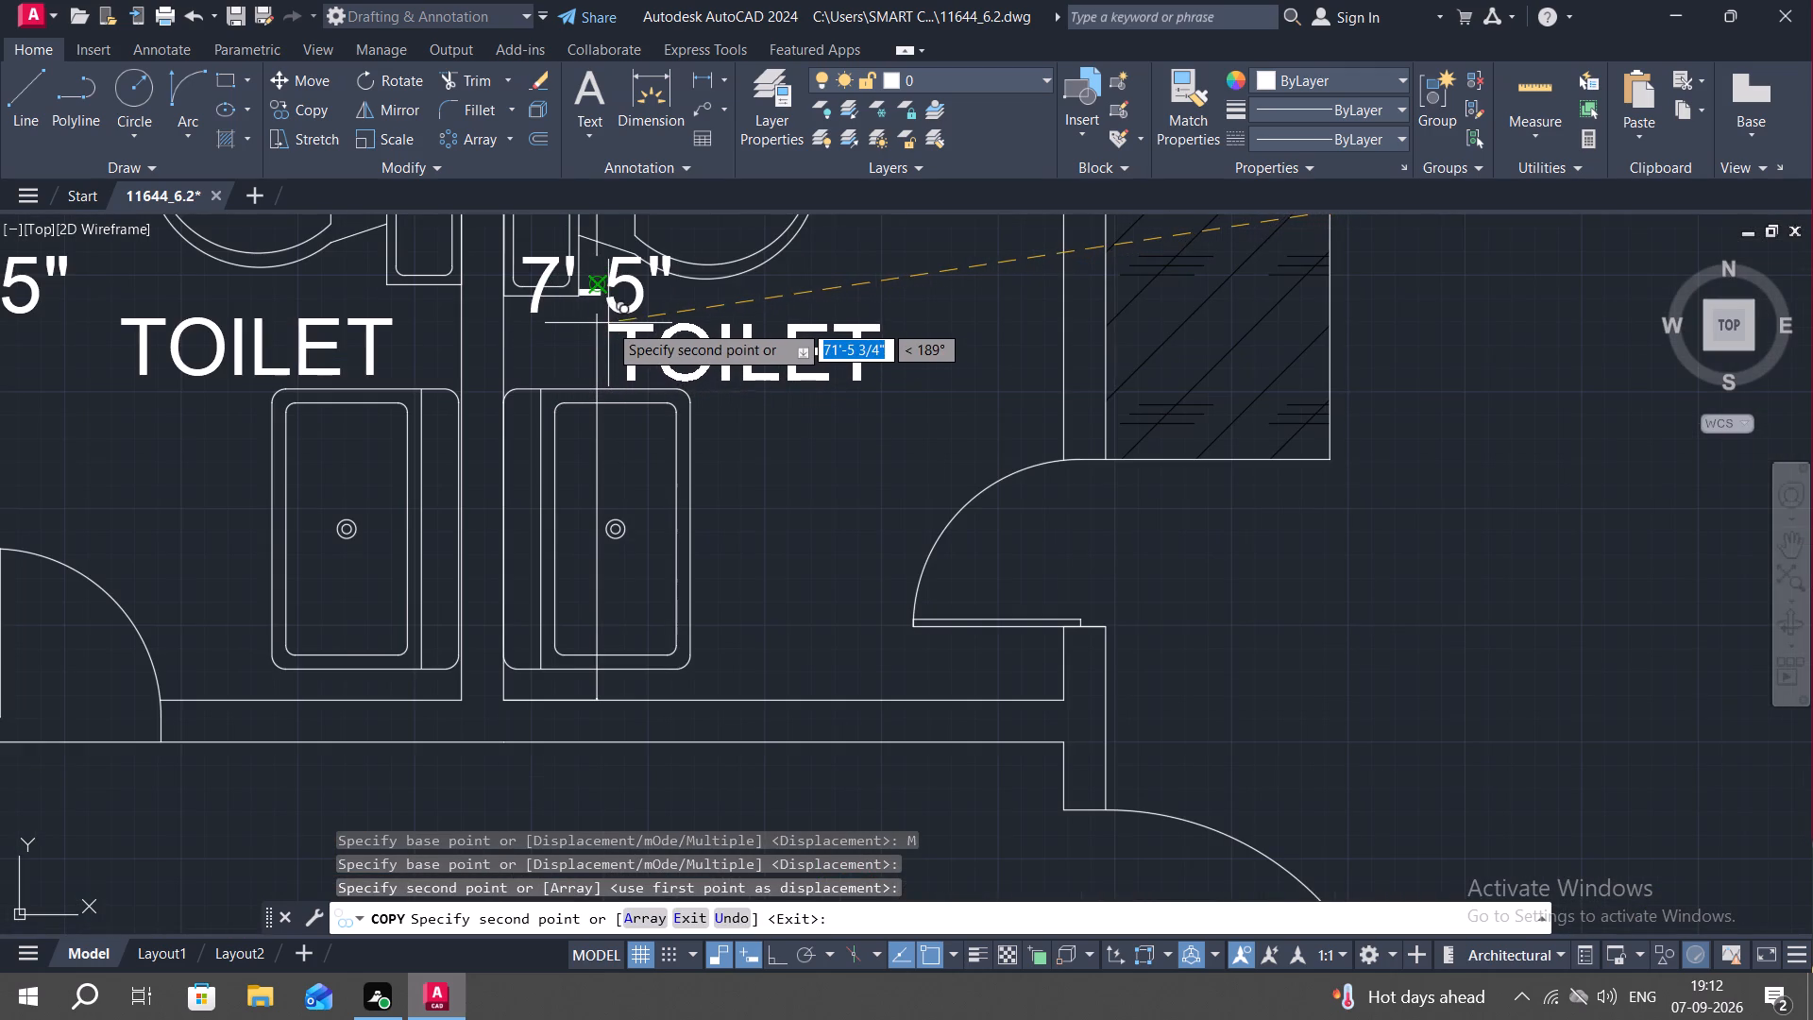
{"action": "left_click", "coordinate": [608, 323]}
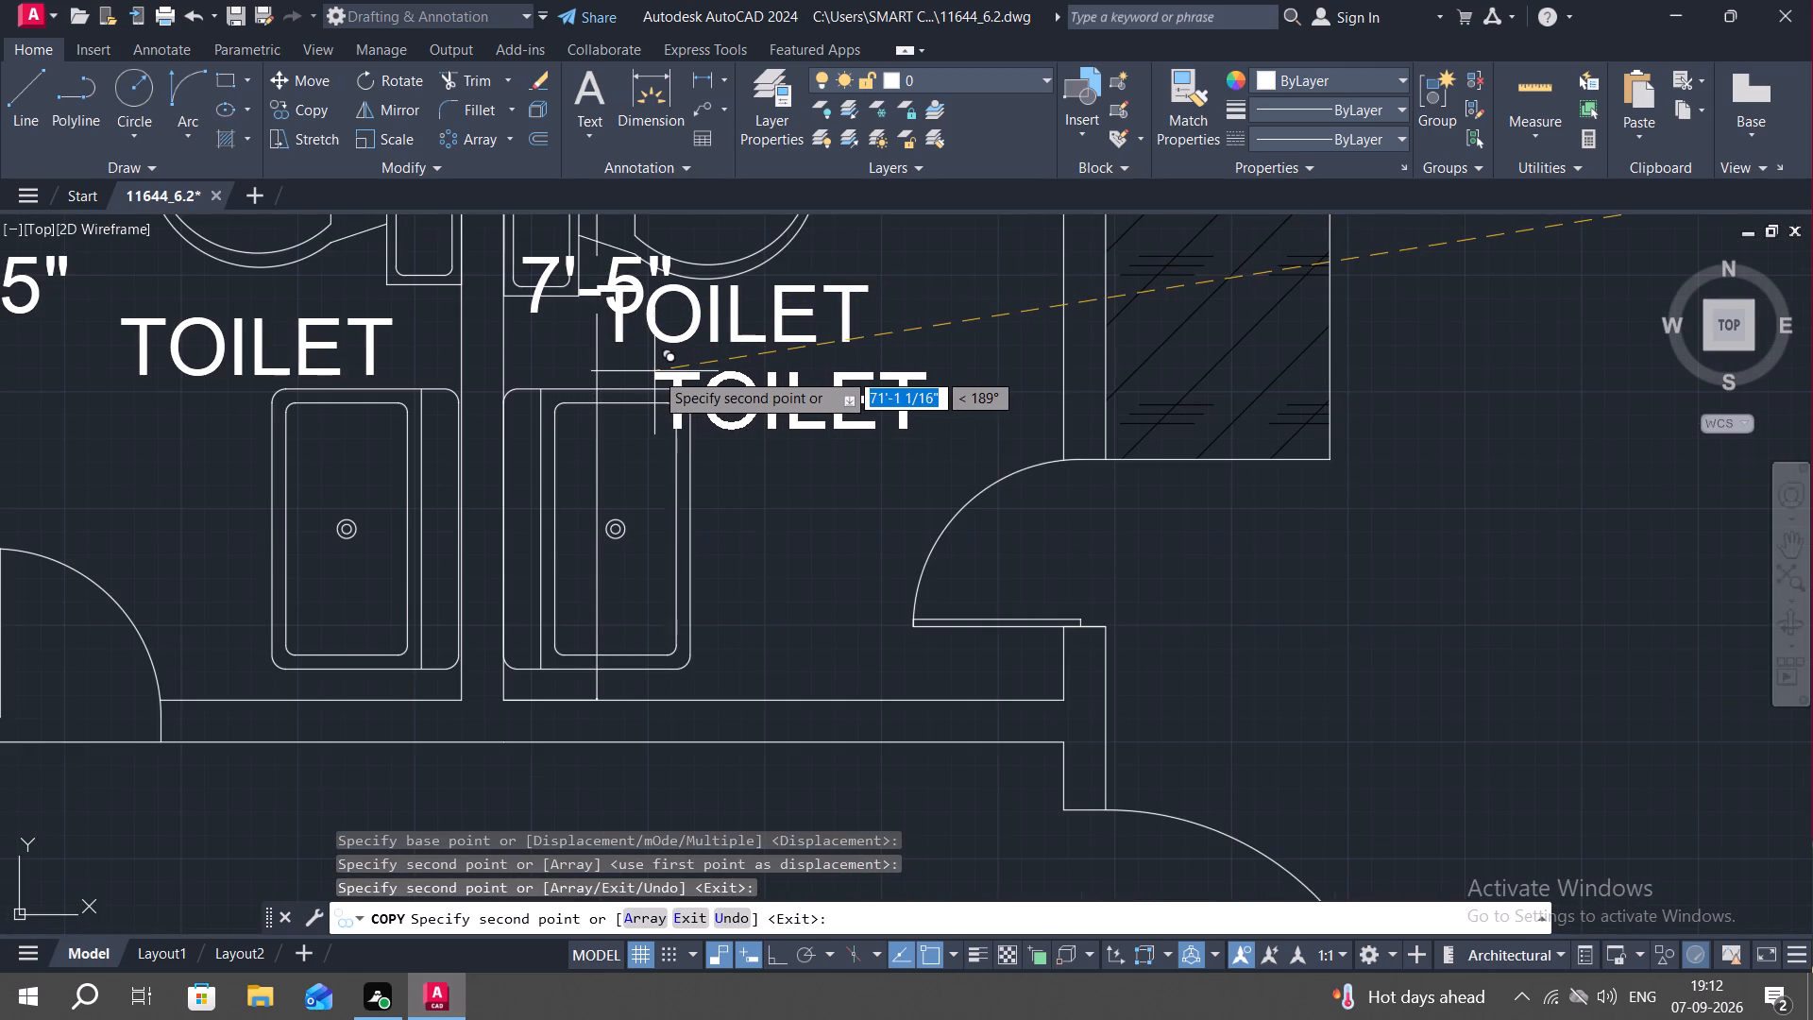
{"action": "scroll", "coordinate": [655, 370], "scroll_direction": "down", "scroll_amount": 2}
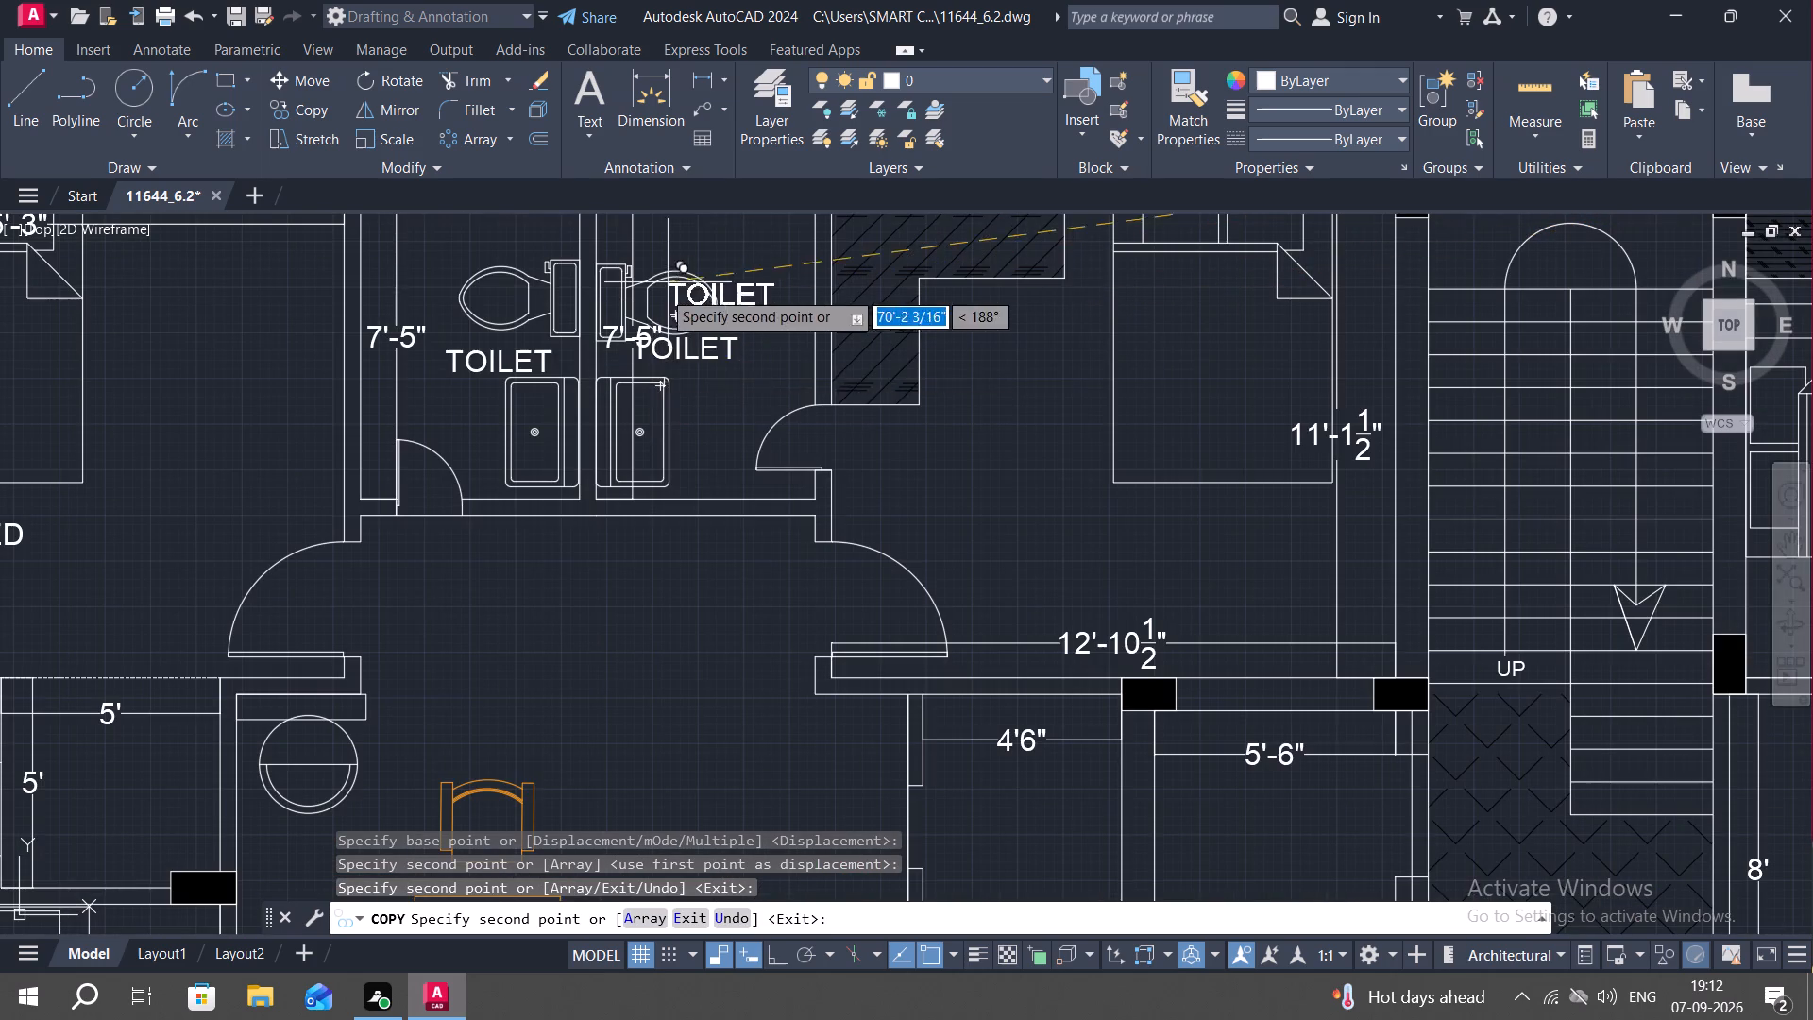
{"action": "left_click", "coordinate": [646, 238]}
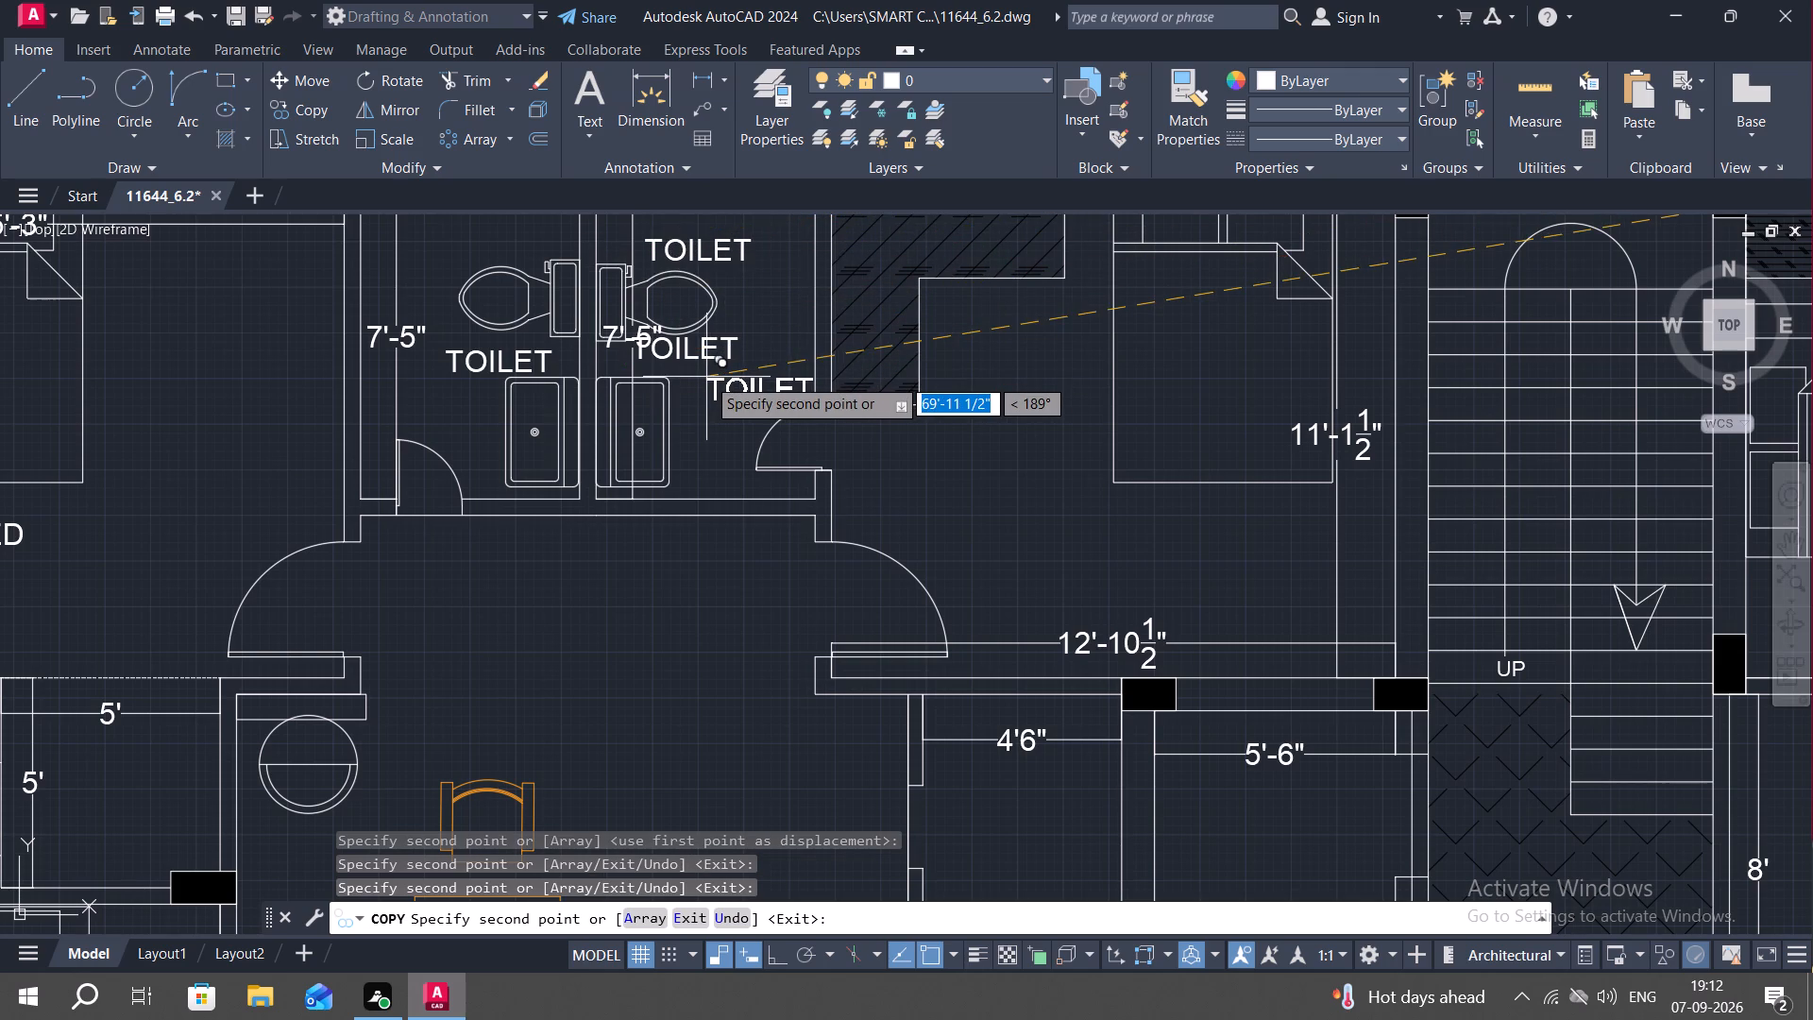
Place TOILET copies in the right unit's two toilets, the 4'-10" one beside the staircase and the one between the bedrooms.
{"action": "middle_click_drag", "start_coordinate": [694, 380], "coordinate": [686, 379]}
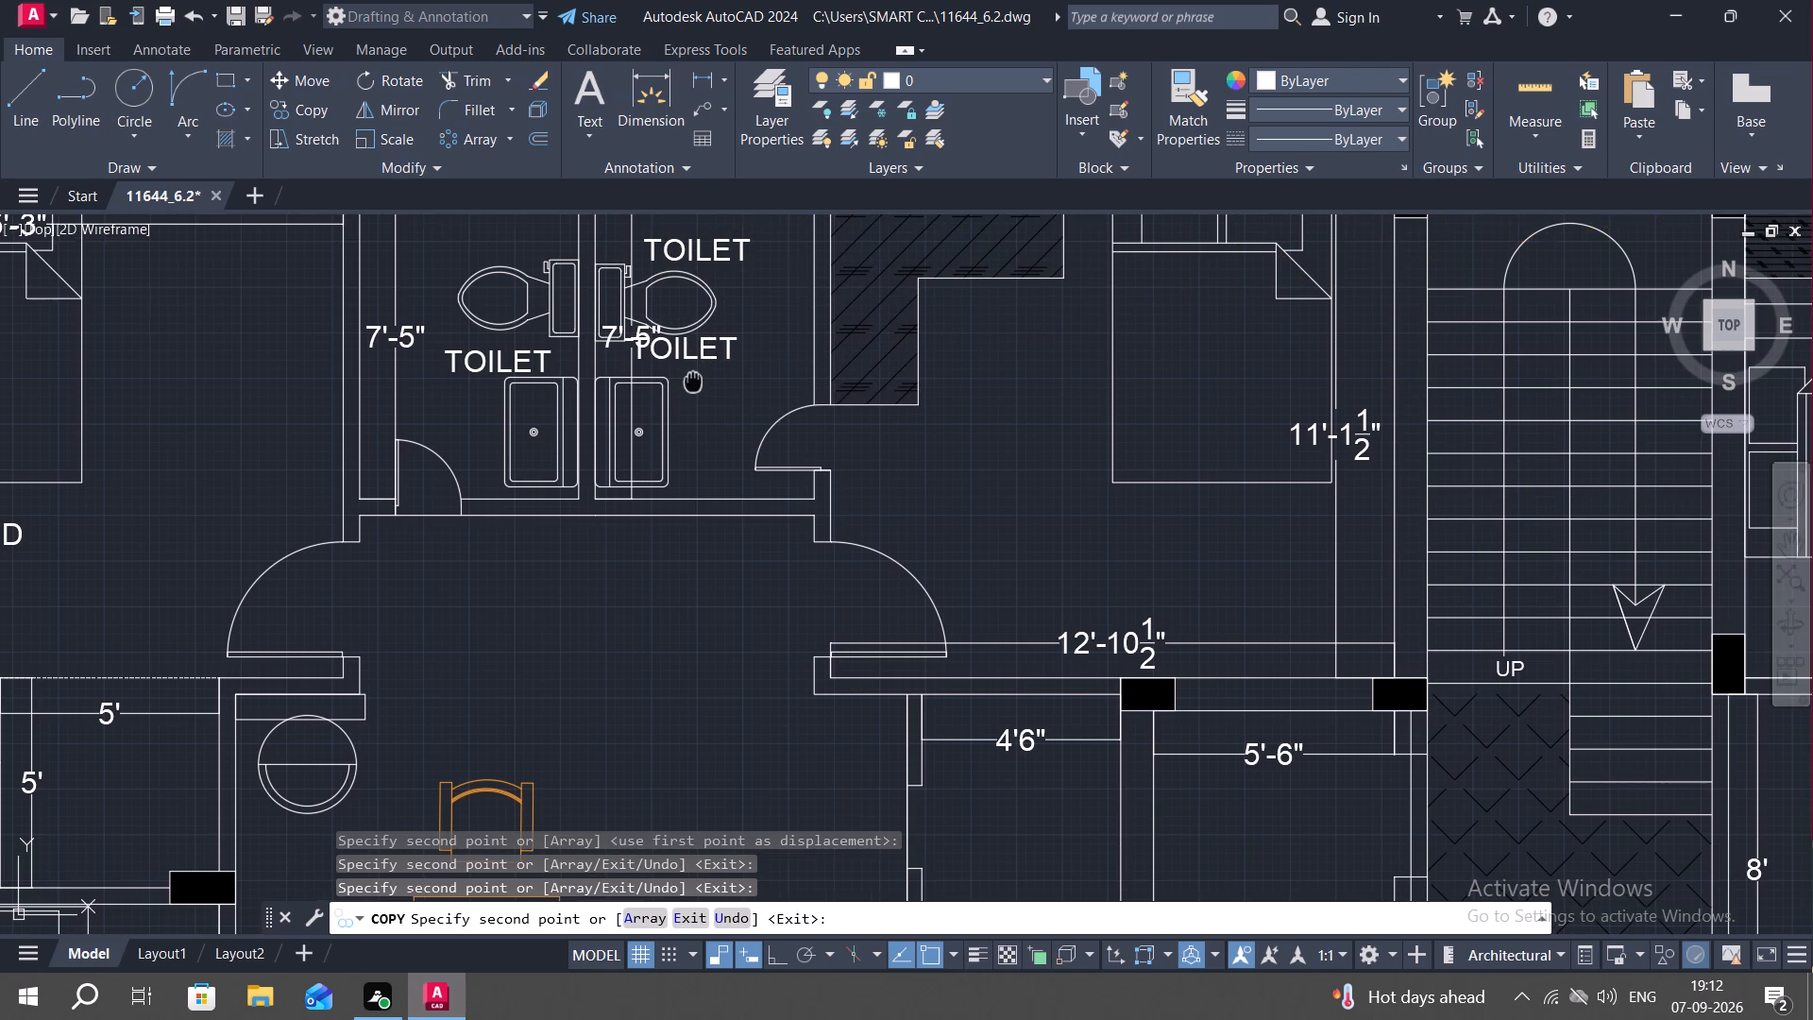
{"action": "middle_click_drag", "start_coordinate": [686, 379], "coordinate": [590, 359]}
{"action": "scroll", "coordinate": [858, 569], "scroll_direction": "down", "scroll_amount": 1}
{"action": "middle_click_drag", "start_coordinate": [769, 484], "coordinate": [729, 466]}
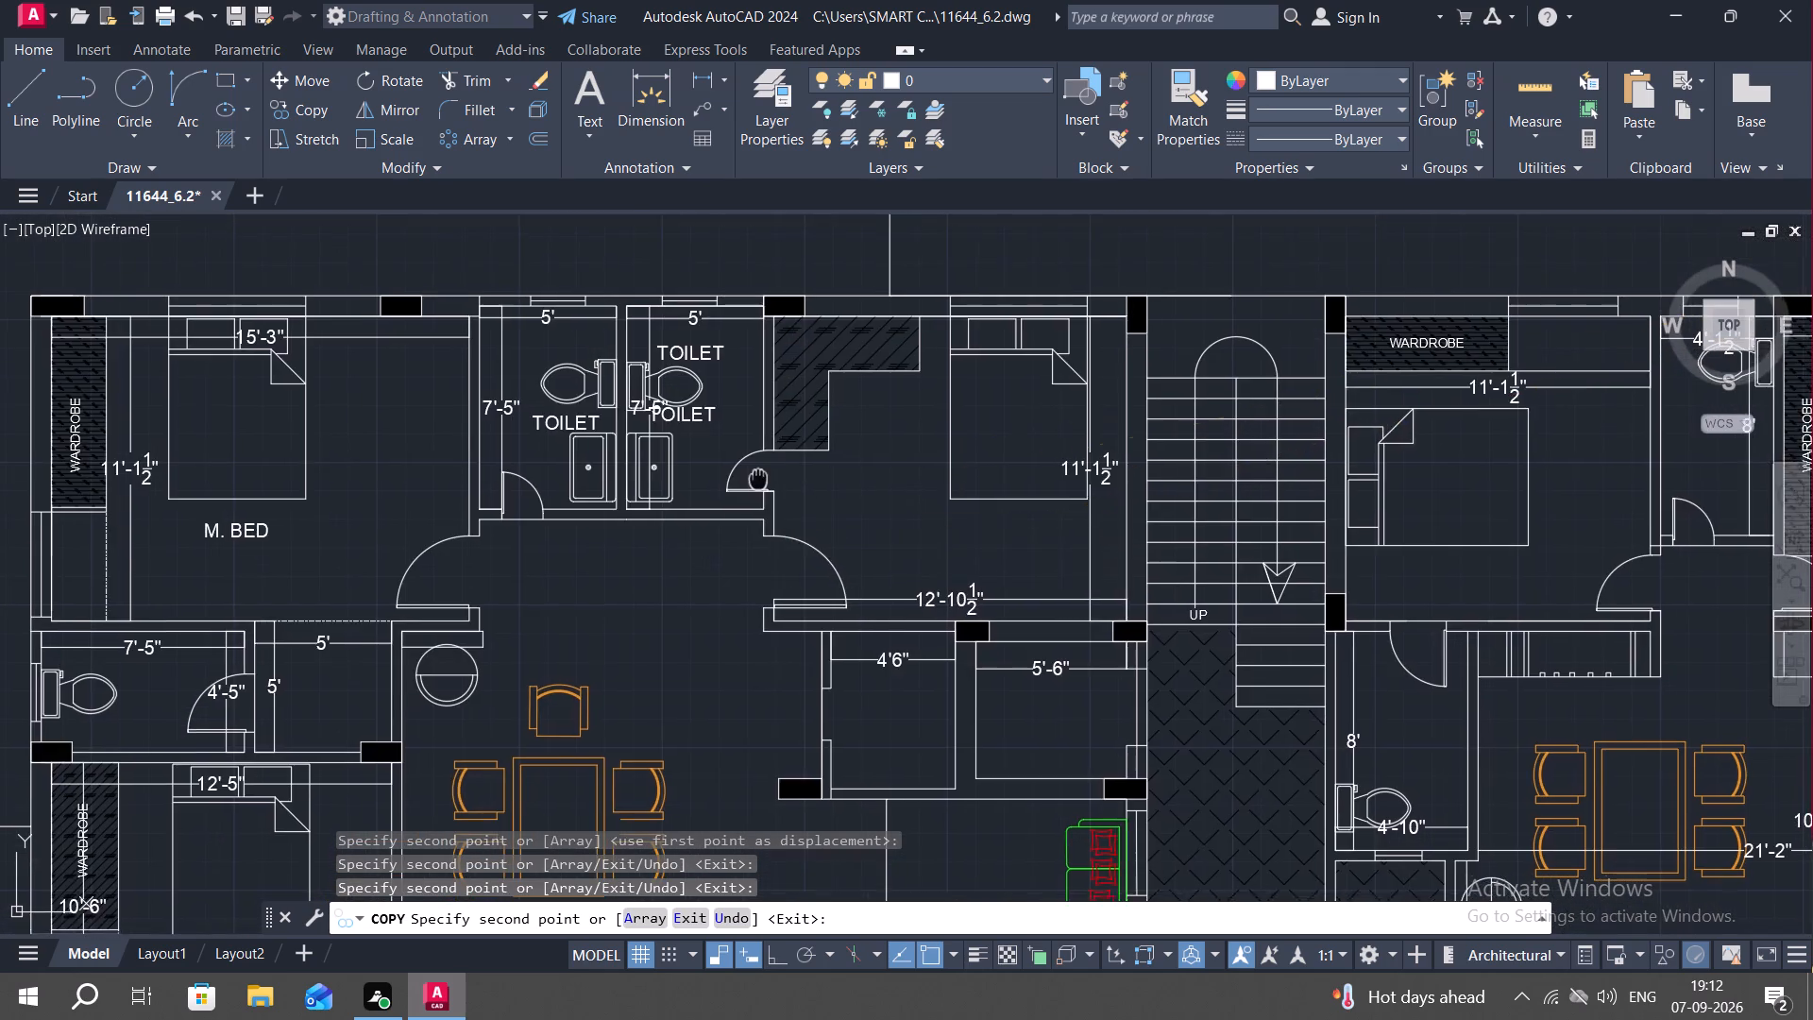
{"action": "middle_click_drag", "start_coordinate": [729, 466], "coordinate": [611, 428]}
{"action": "middle_click_drag", "start_coordinate": [846, 580], "coordinate": [508, 358]}
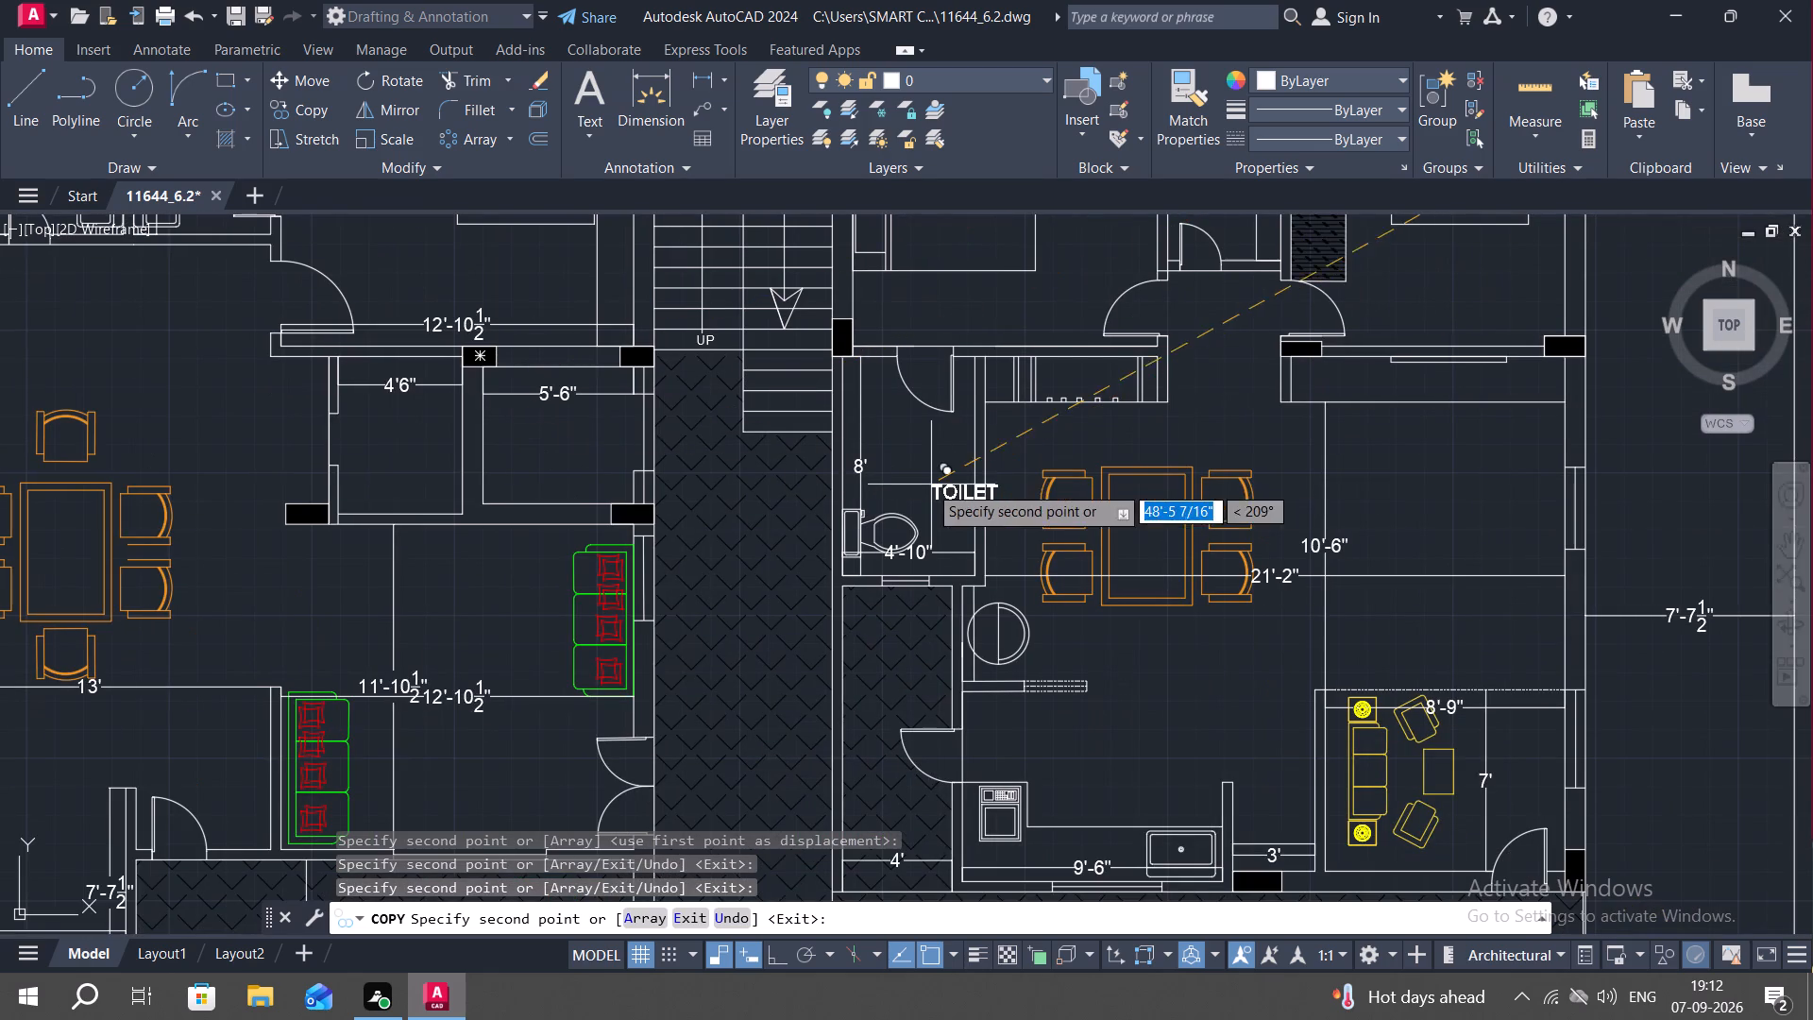
{"action": "left_click", "coordinate": [884, 470]}
{"action": "middle_click_drag", "start_coordinate": [953, 398], "coordinate": [837, 567]}
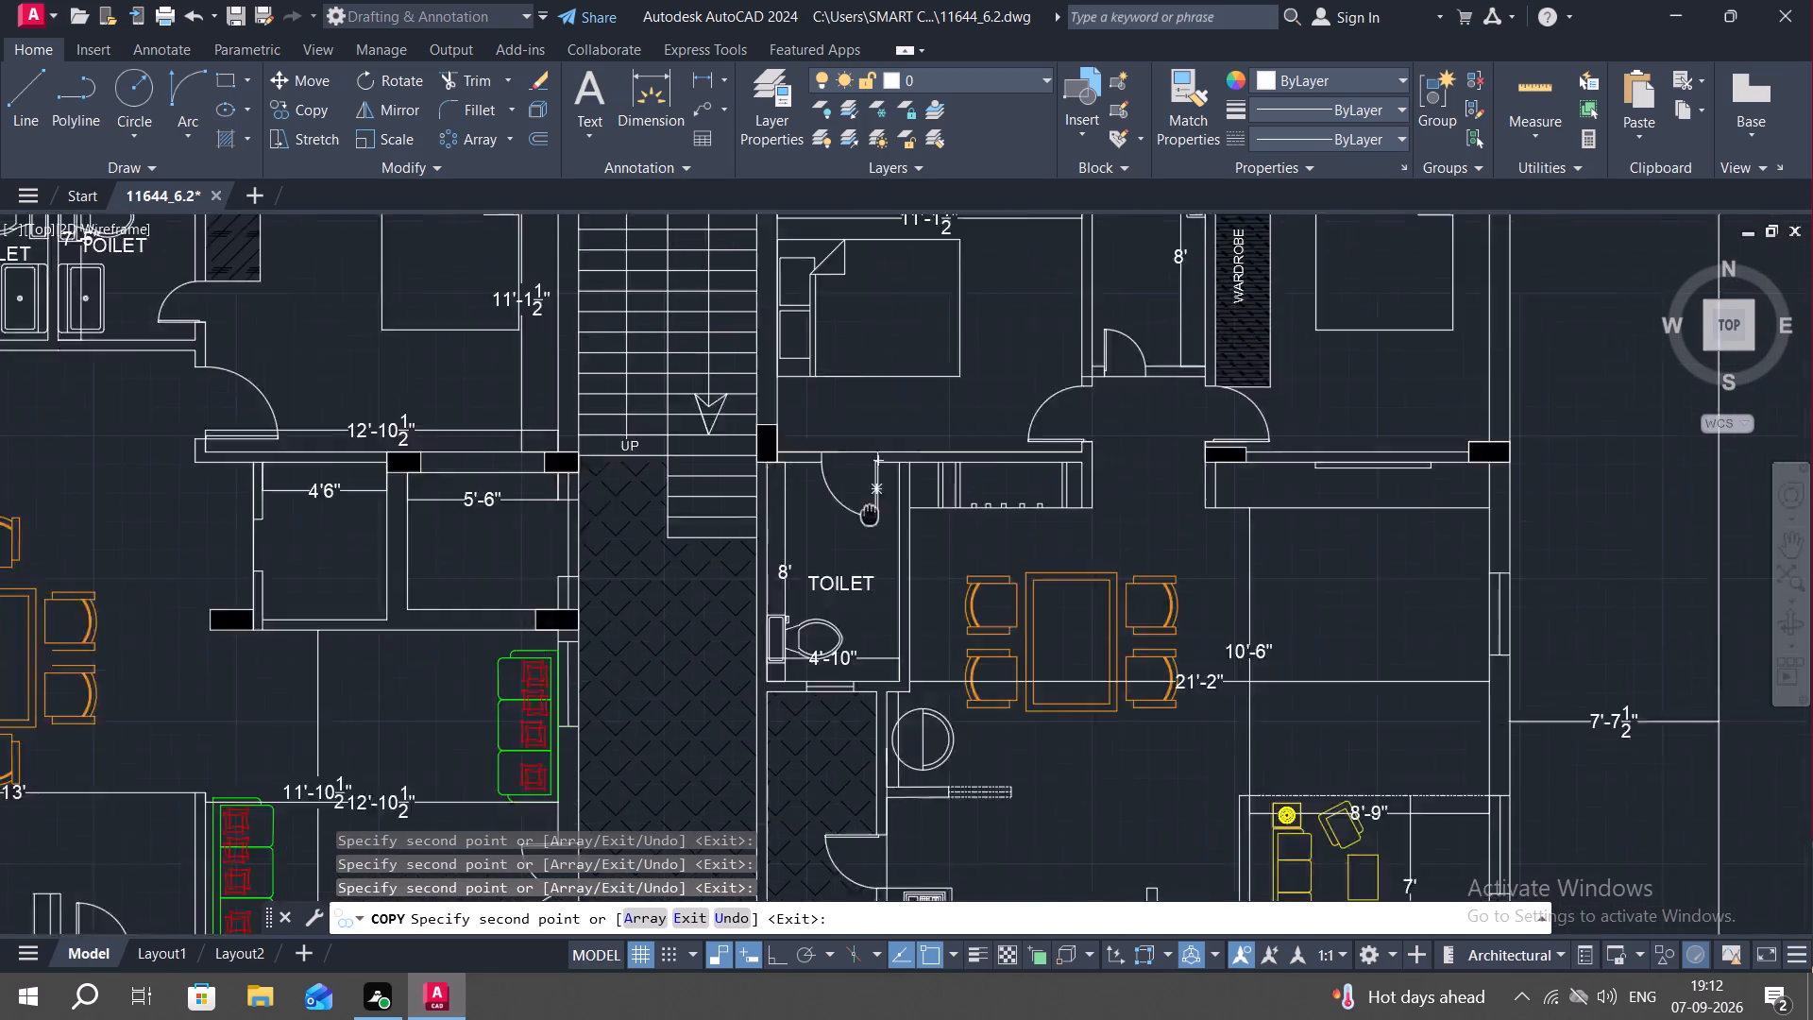
{"action": "middle_click_drag", "start_coordinate": [837, 567], "coordinate": [825, 583]}
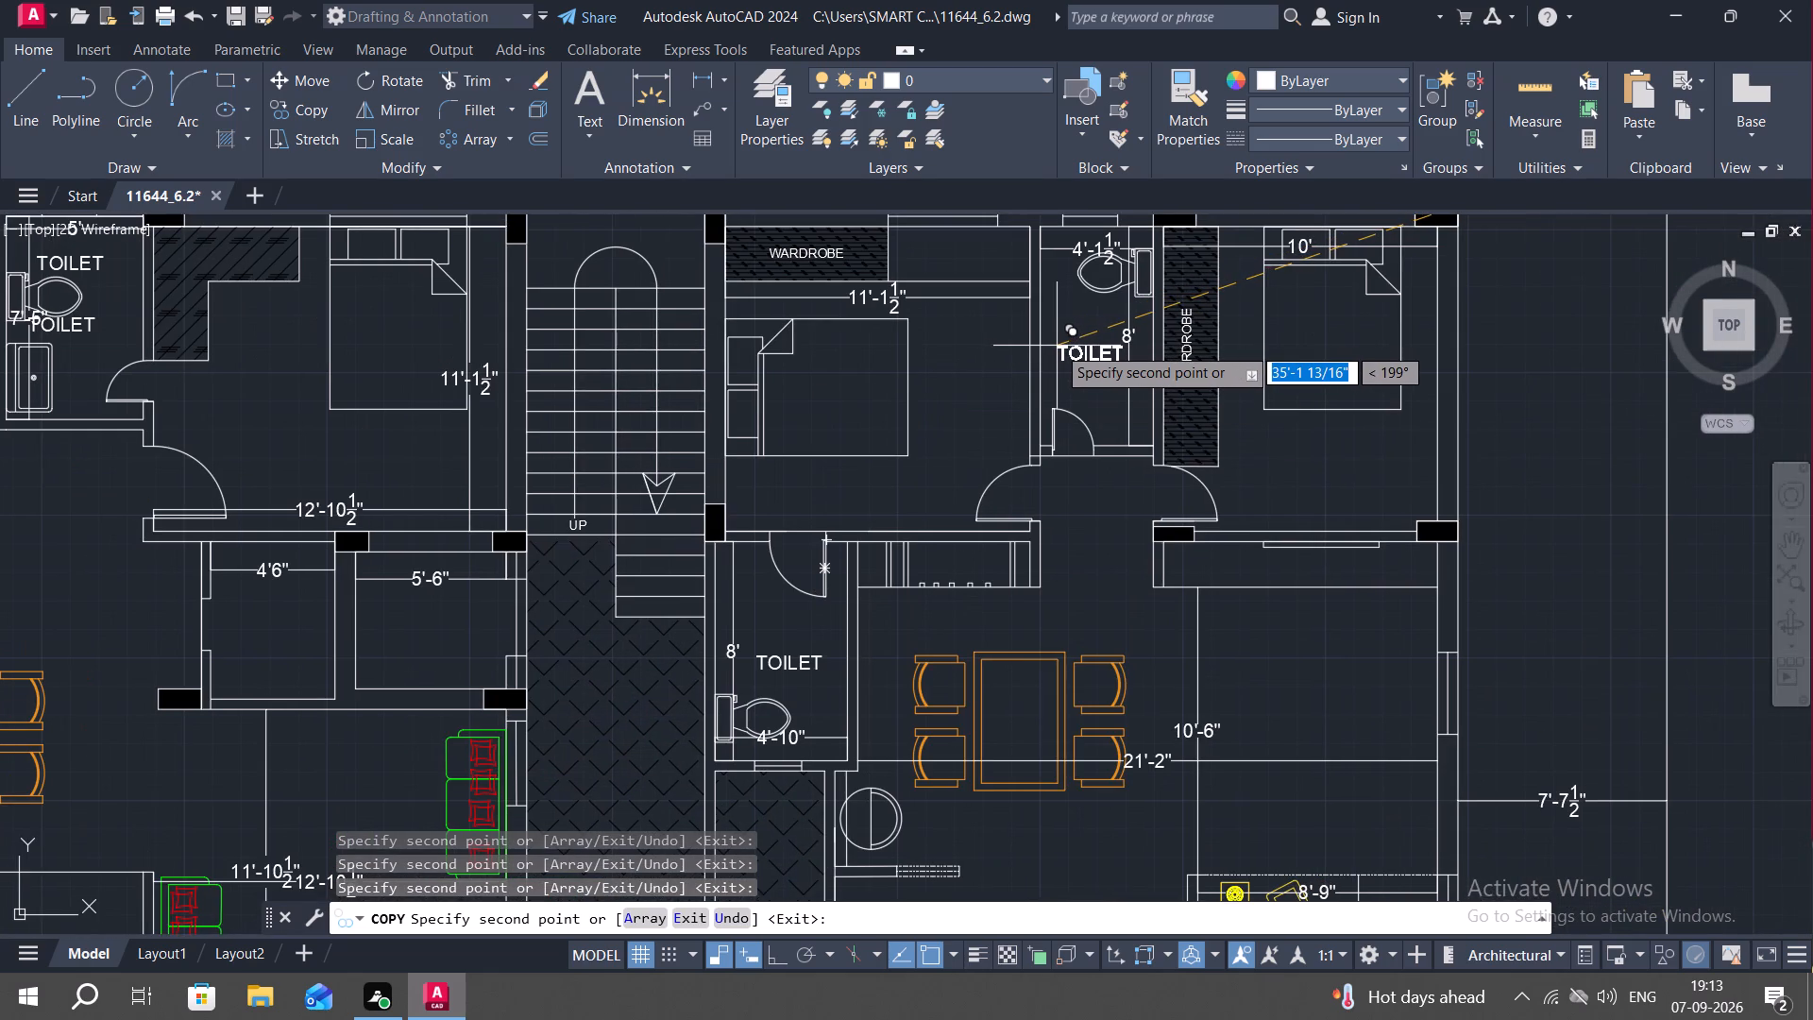
{"action": "left_click", "coordinate": [1057, 346]}
Place a last TOILET copy in the left unit's small toilet below the M. BED room and end the copying.
{"action": "scroll", "coordinate": [642, 418], "scroll_direction": "down", "scroll_amount": 2}
{"action": "middle_click_drag", "start_coordinate": [398, 409], "coordinate": [869, 395]}
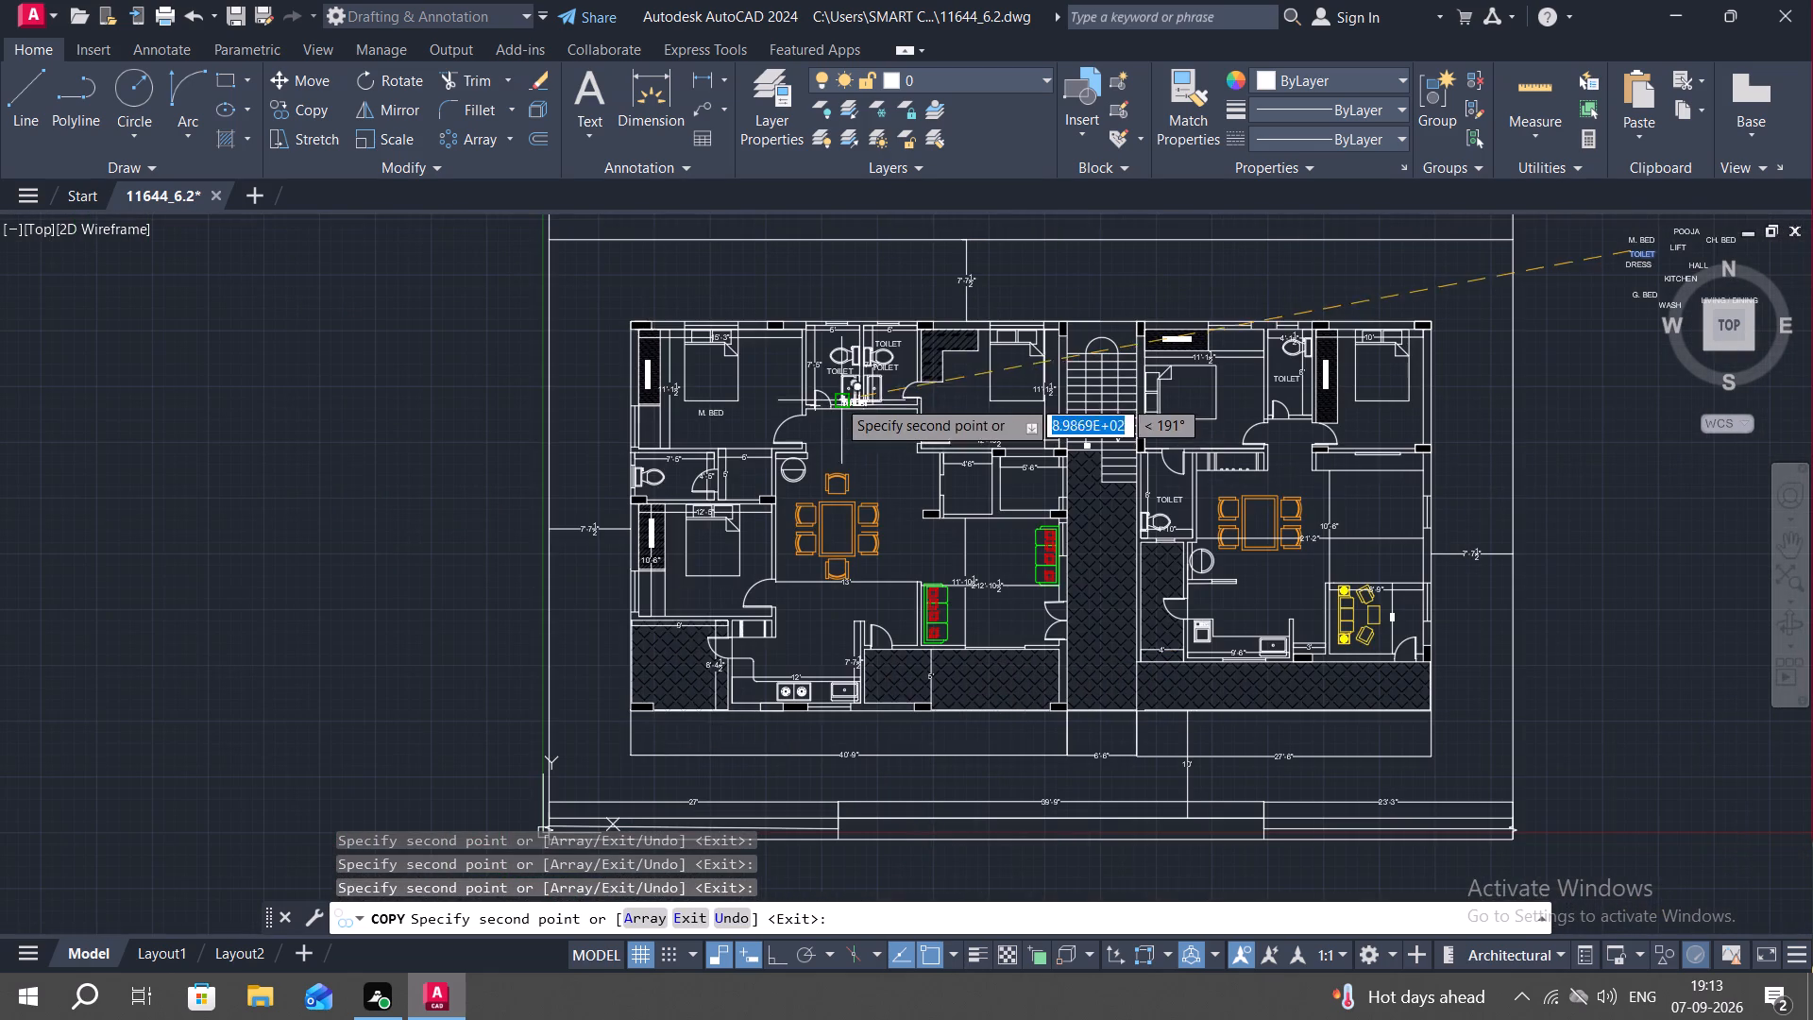
{"action": "scroll", "coordinate": [669, 472], "scroll_direction": "up", "scroll_amount": 2}
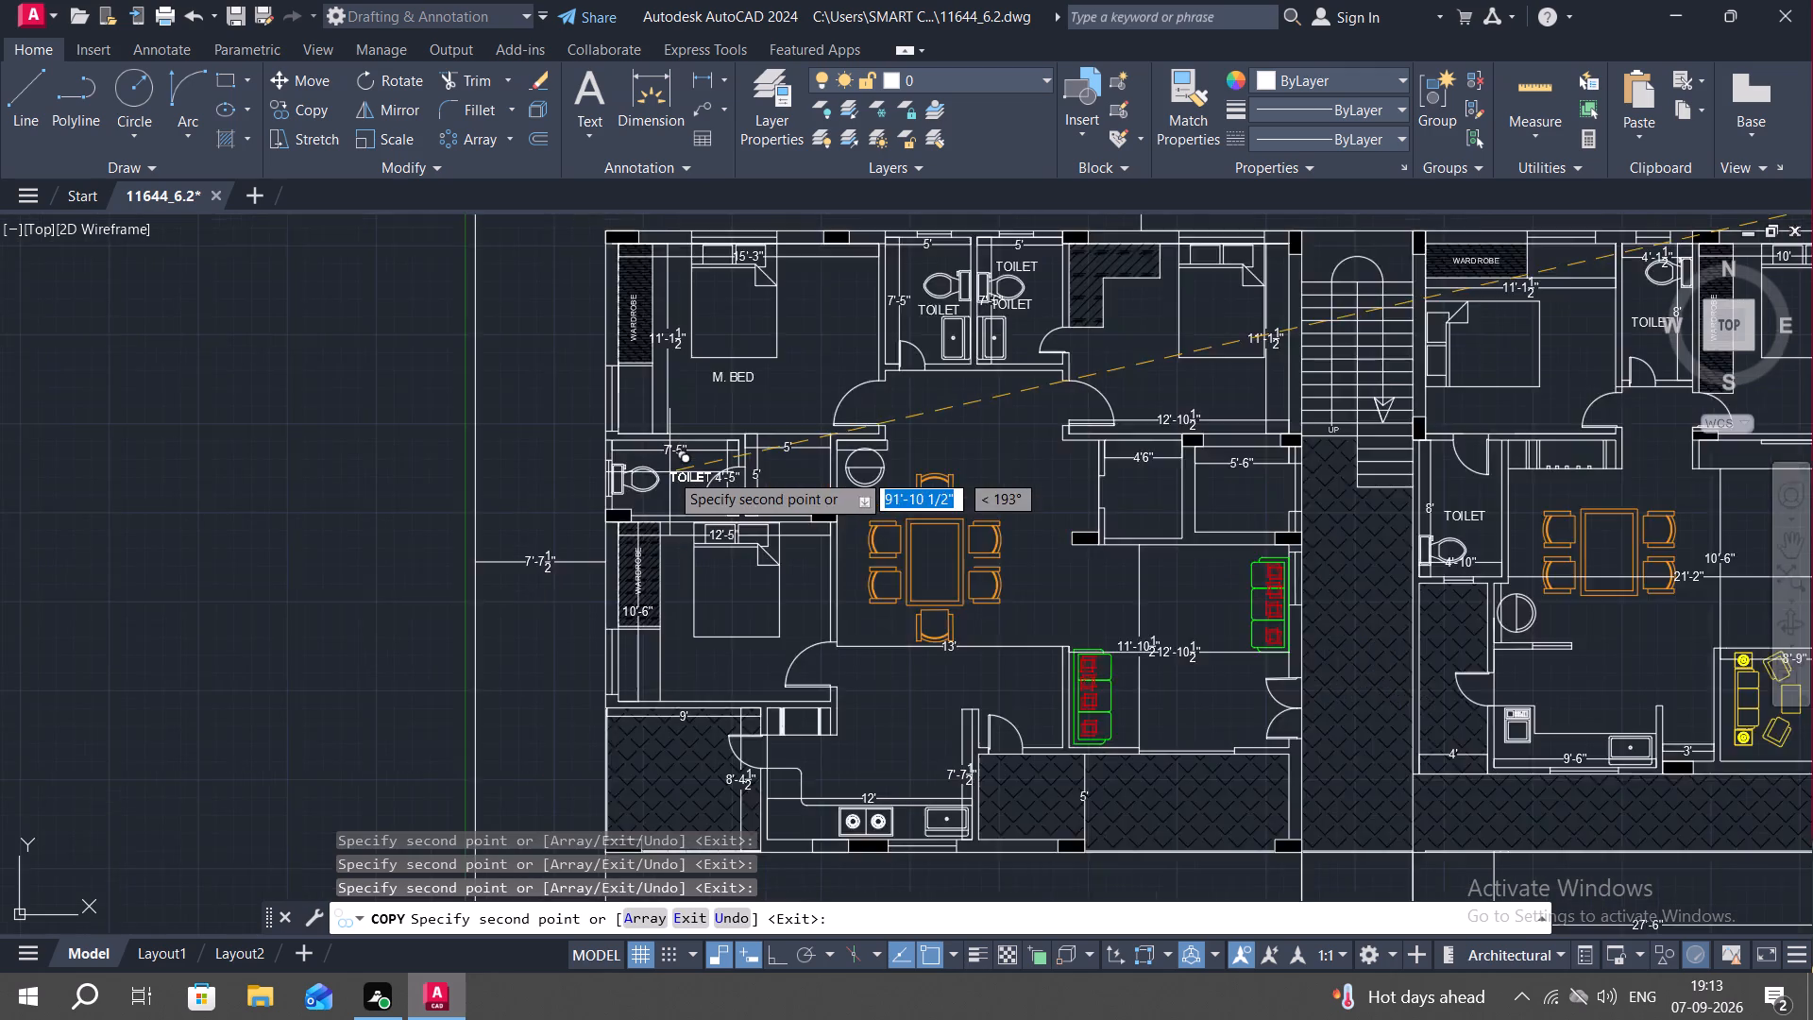
{"action": "left_click", "coordinate": [640, 511]}
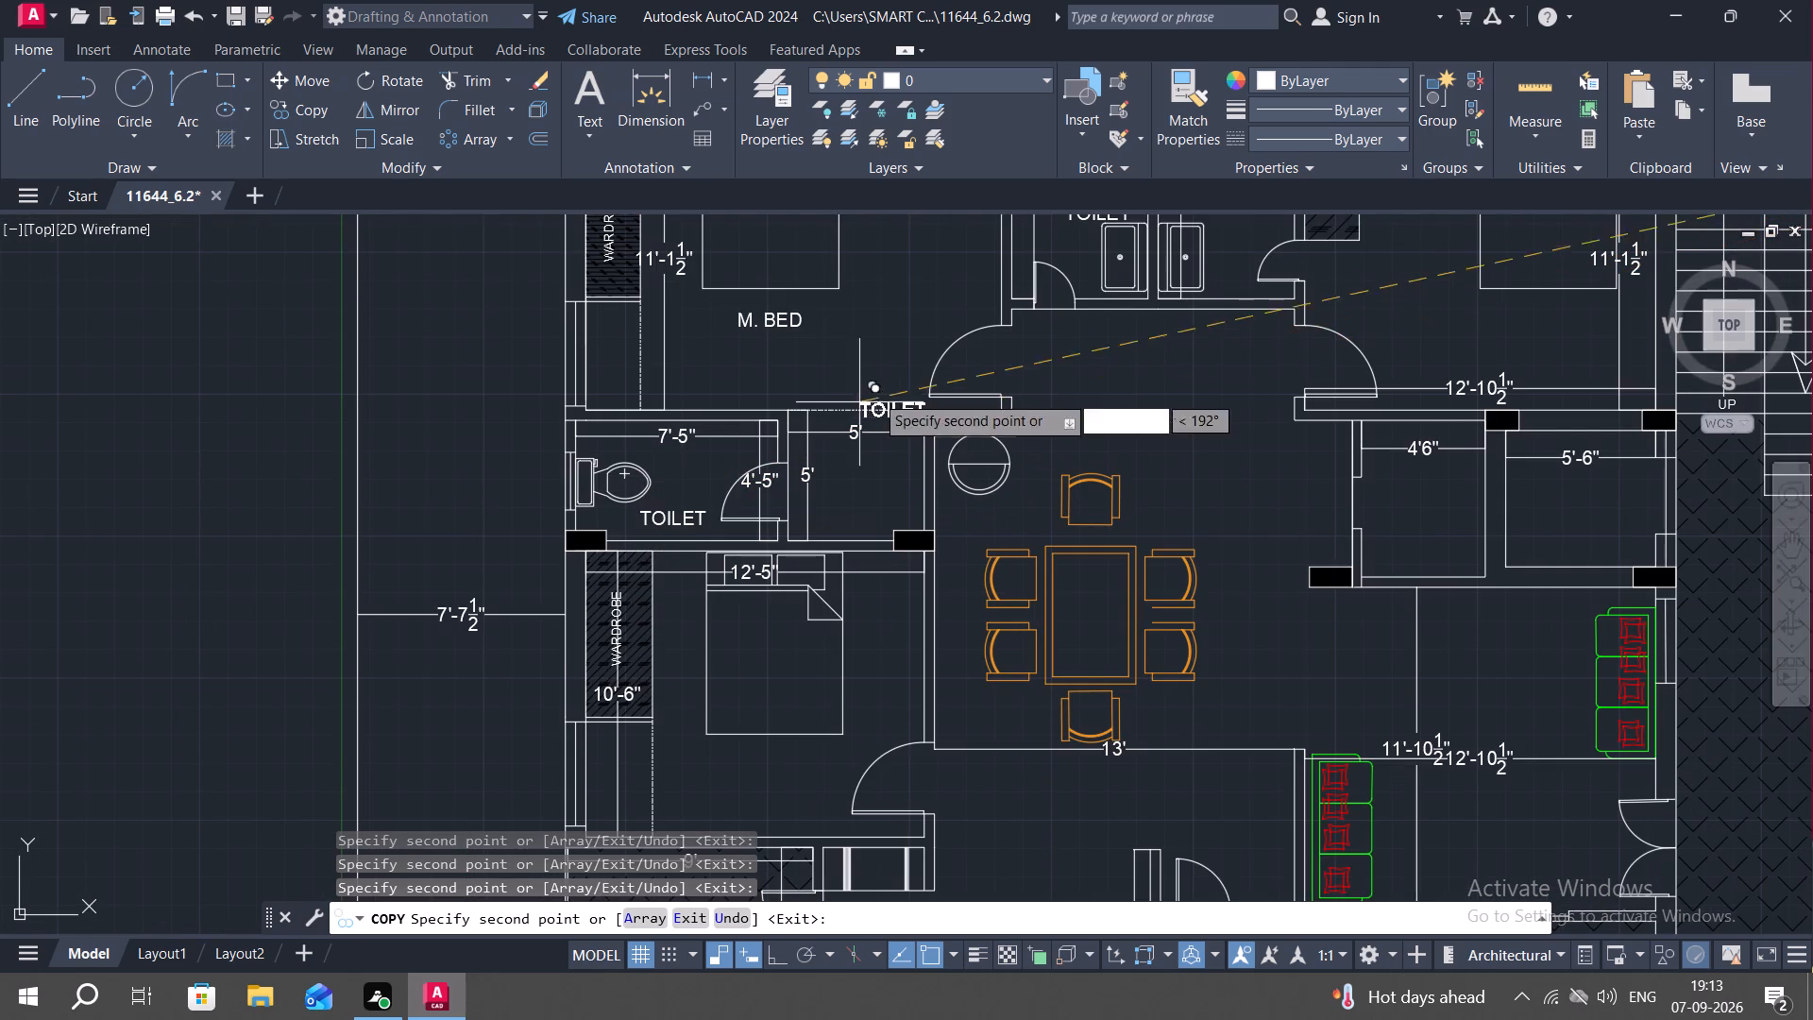
{"action": "key", "text": "Escape"}
Delete the lower TOILET label that overlaps the 7'-5" dimension in the right one of the two adjoining toilets.
{"action": "middle_click_drag", "start_coordinate": [1070, 356], "coordinate": [953, 551]}
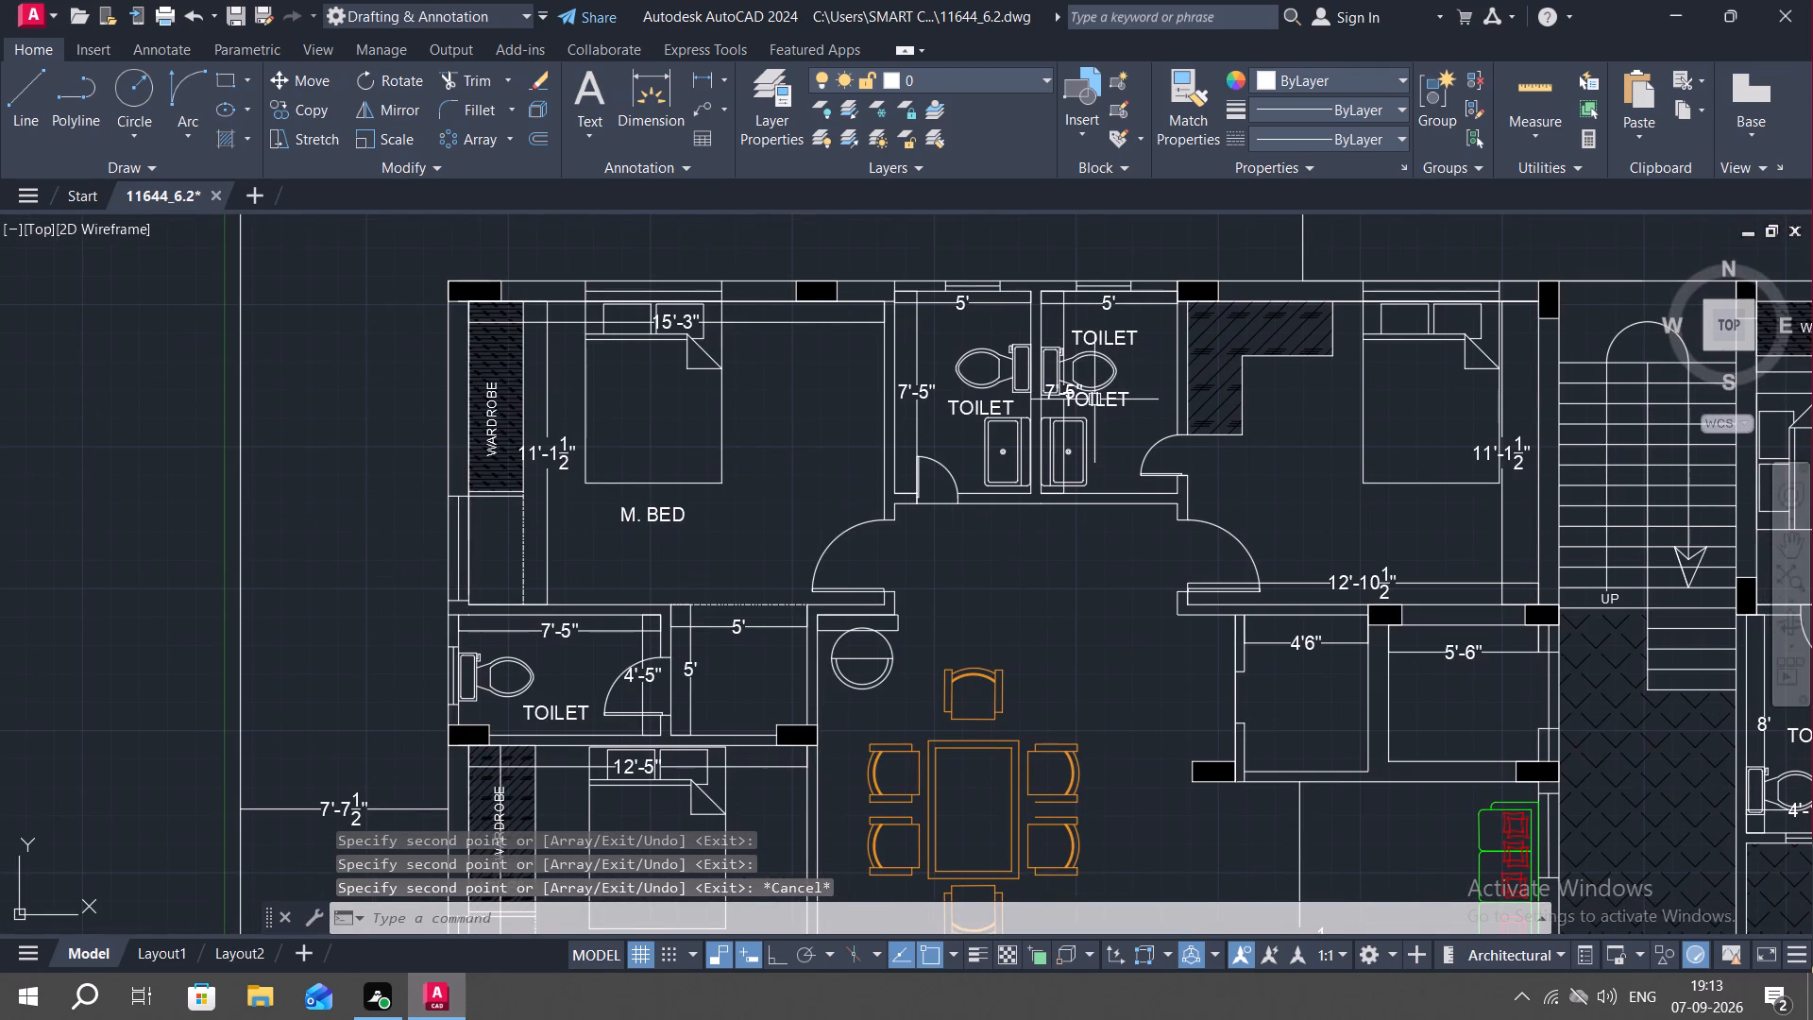
{"action": "left_click", "coordinate": [1094, 402]}
{"action": "key", "text": "Delete"}
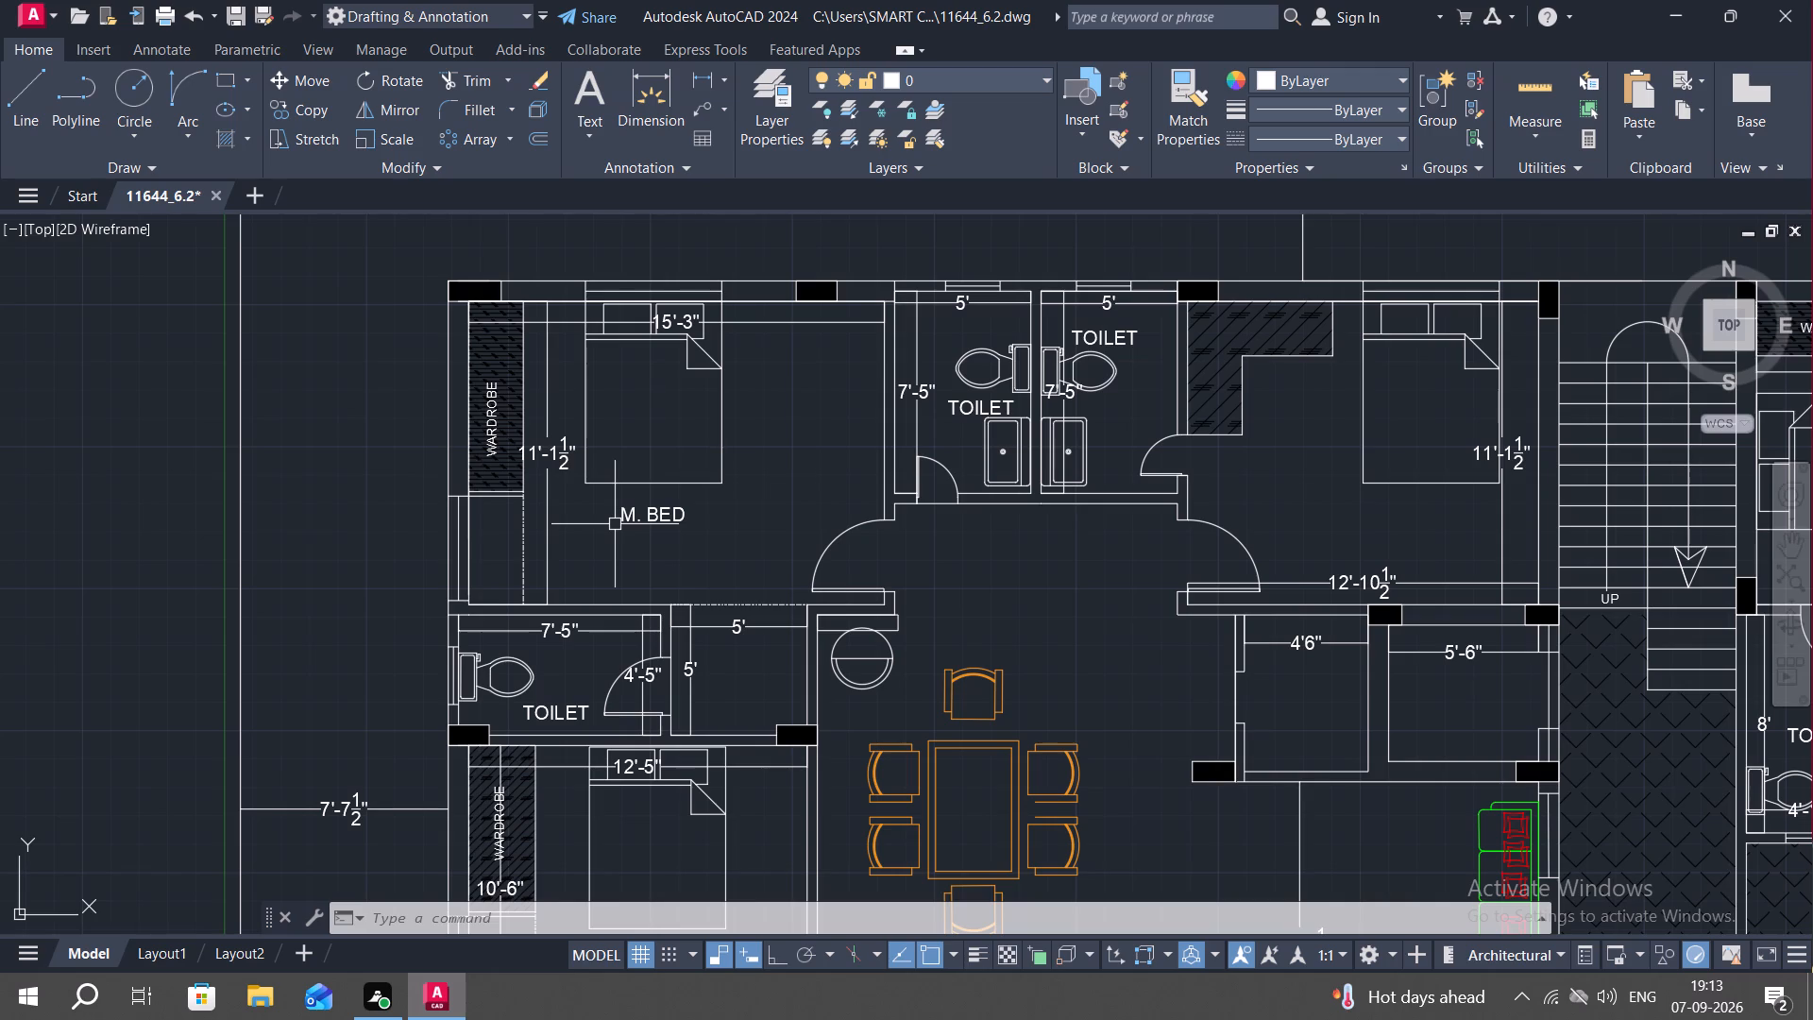
Copy the CH. BED label into the left unit's bedroom beside the staircase, between the bed and the 12'-10 1/2" dimension.
{"action": "middle_click_drag", "start_coordinate": [1039, 467], "coordinate": [530, 511]}
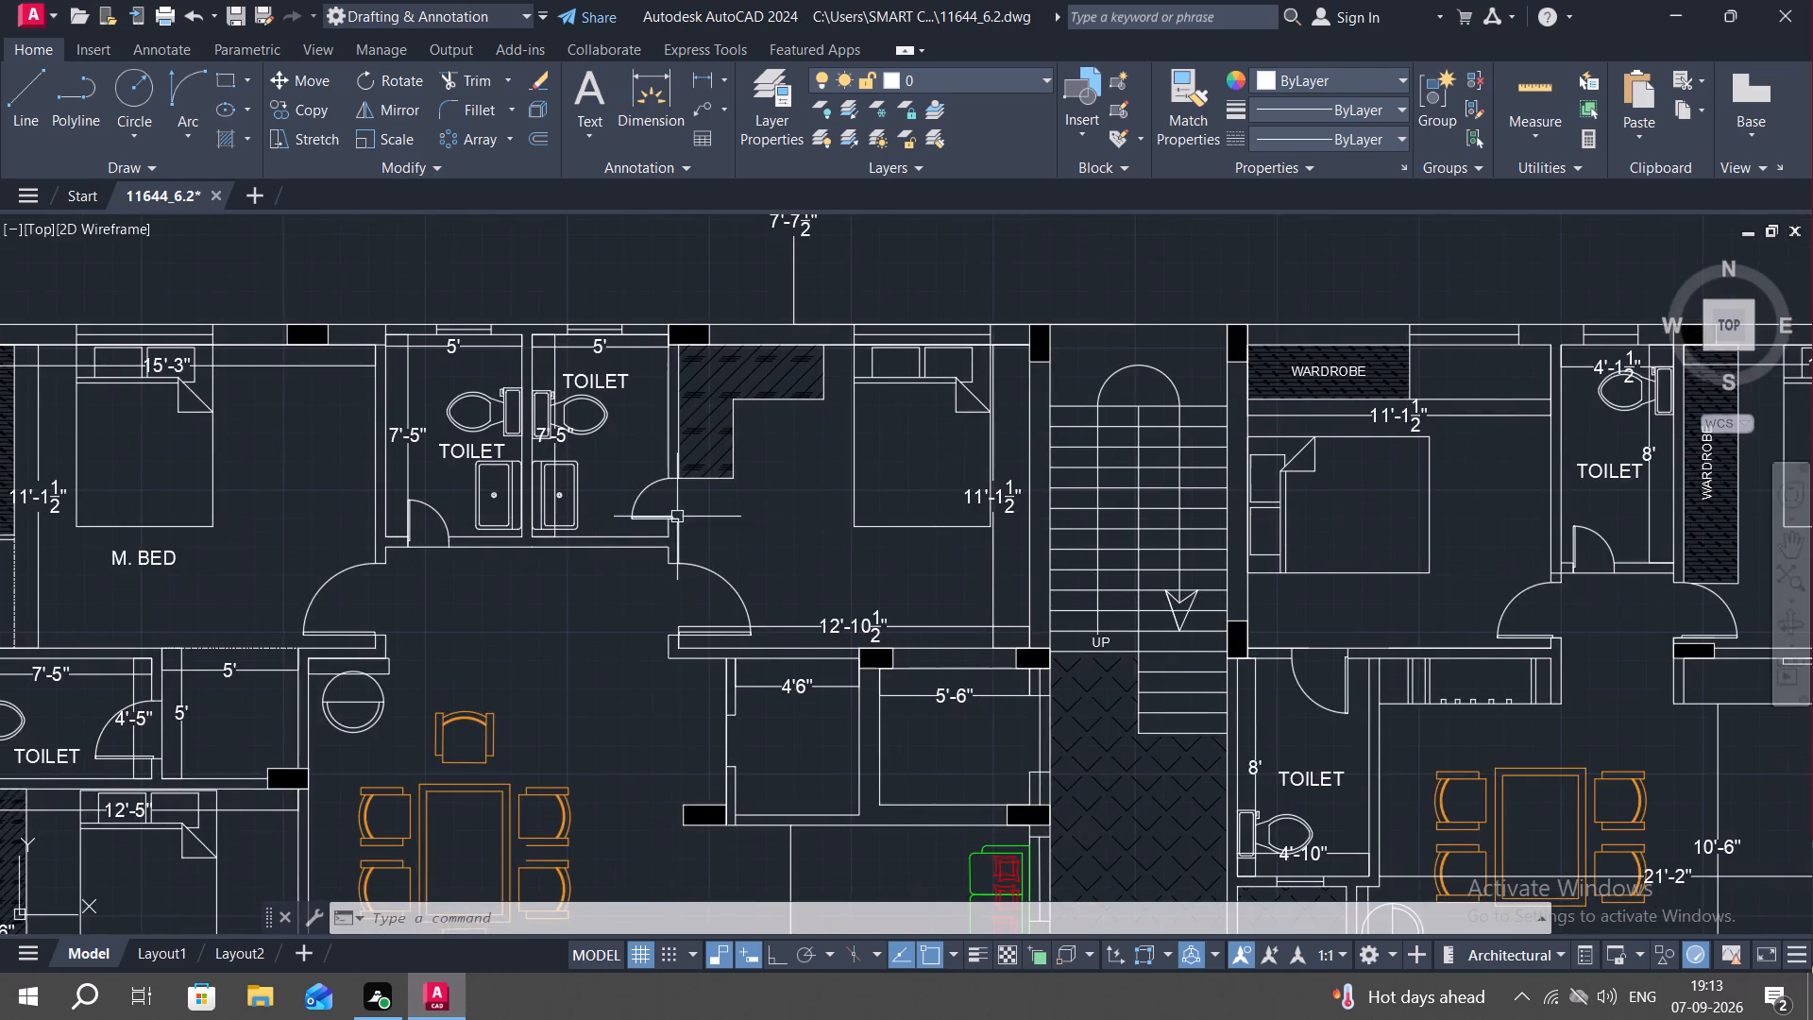
{"action": "middle_click_drag", "start_coordinate": [835, 527], "coordinate": [621, 502]}
{"action": "scroll", "coordinate": [599, 504], "scroll_direction": "down", "scroll_amount": 2}
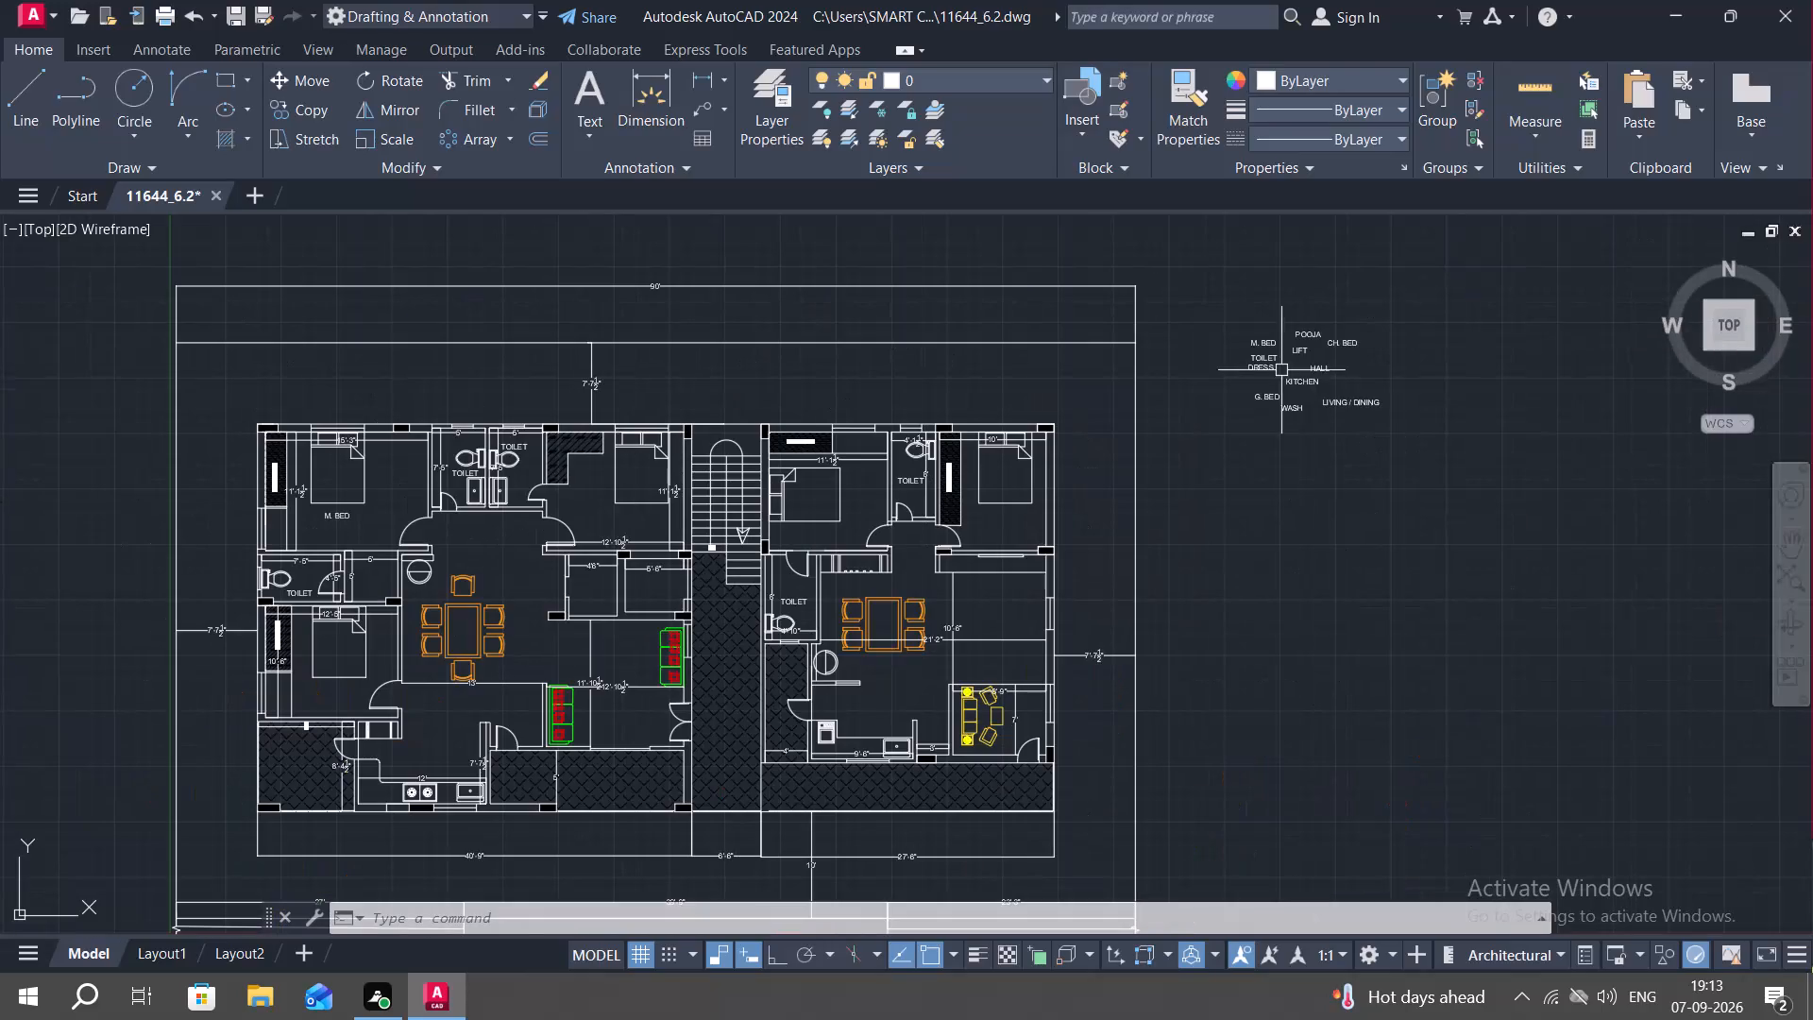
{"action": "scroll", "coordinate": [1347, 346], "scroll_direction": "up", "scroll_amount": 2}
{"action": "type", "text": "CO"}
{"action": "key", "text": "space"}
{"action": "left_click", "coordinate": [1312, 338]}
{"action": "right_click", "coordinate": [1312, 338]}
{"action": "left_click", "coordinate": [1312, 338]}
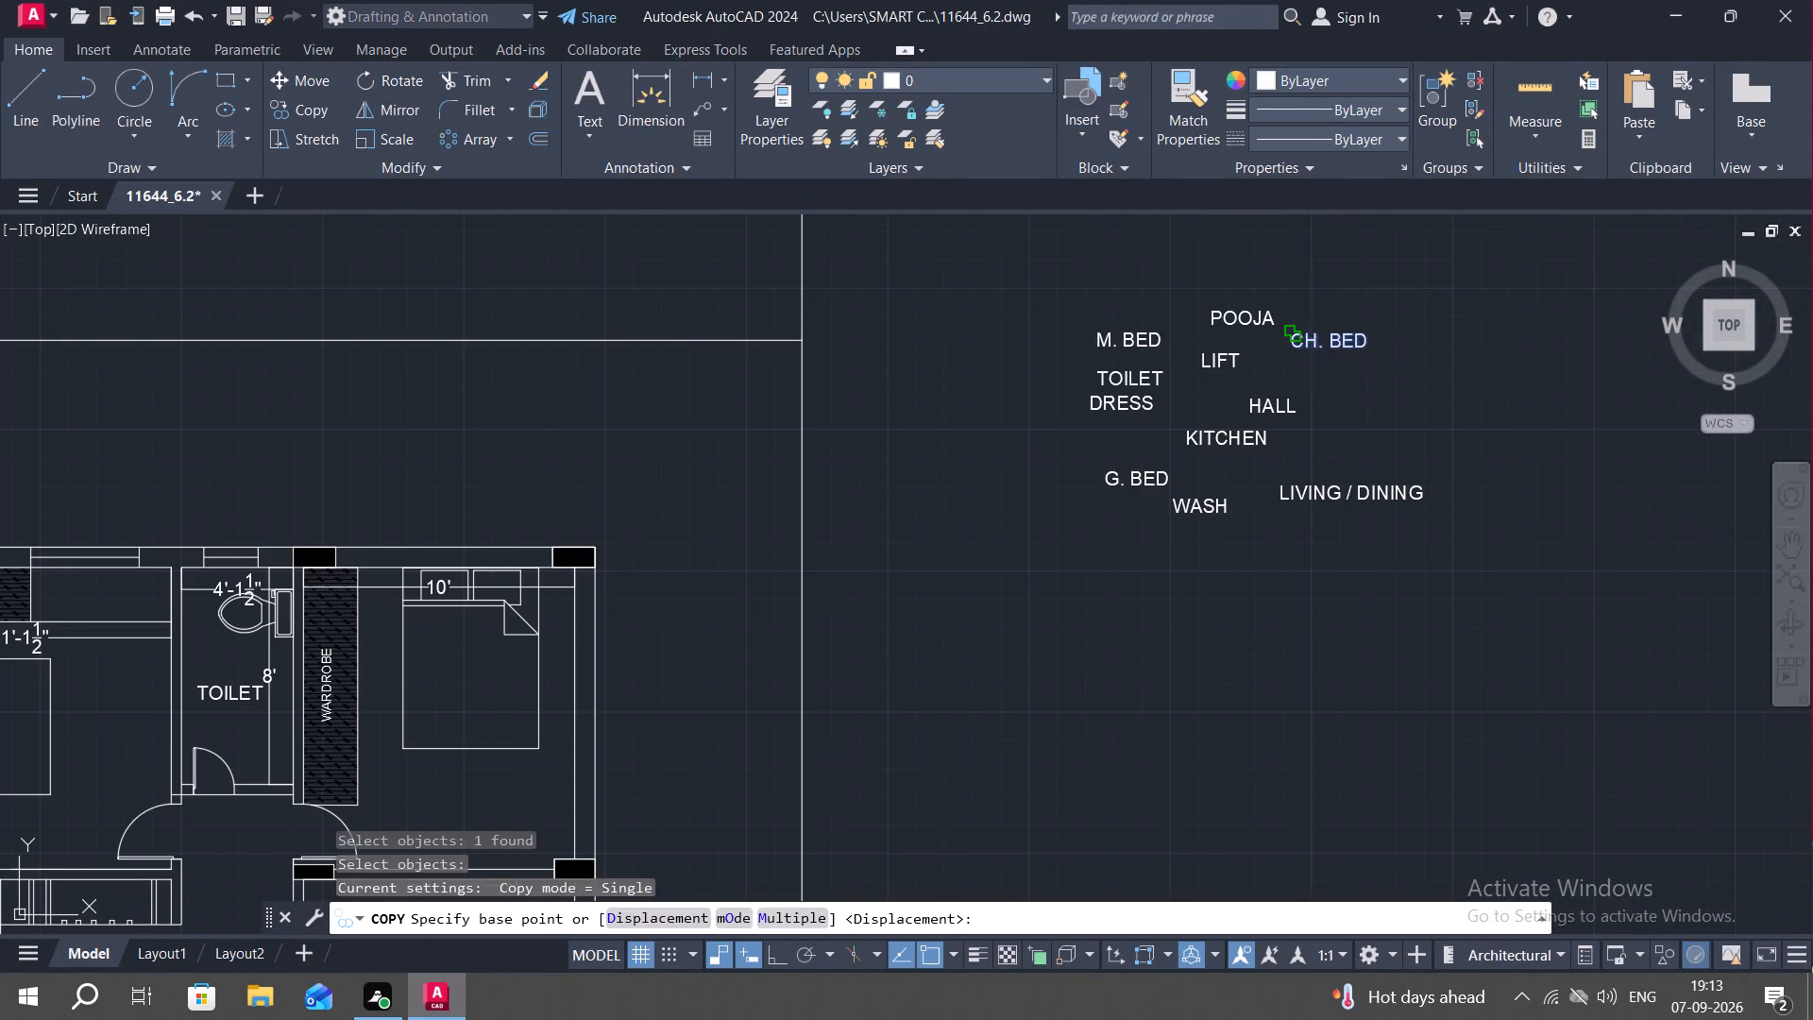
{"action": "middle_click_drag", "start_coordinate": [780, 484], "coordinate": [1126, 347]}
{"action": "scroll", "coordinate": [535, 662], "scroll_direction": "down", "scroll_amount": 1}
{"action": "middle_click_drag", "start_coordinate": [444, 646], "coordinate": [1063, 471]}
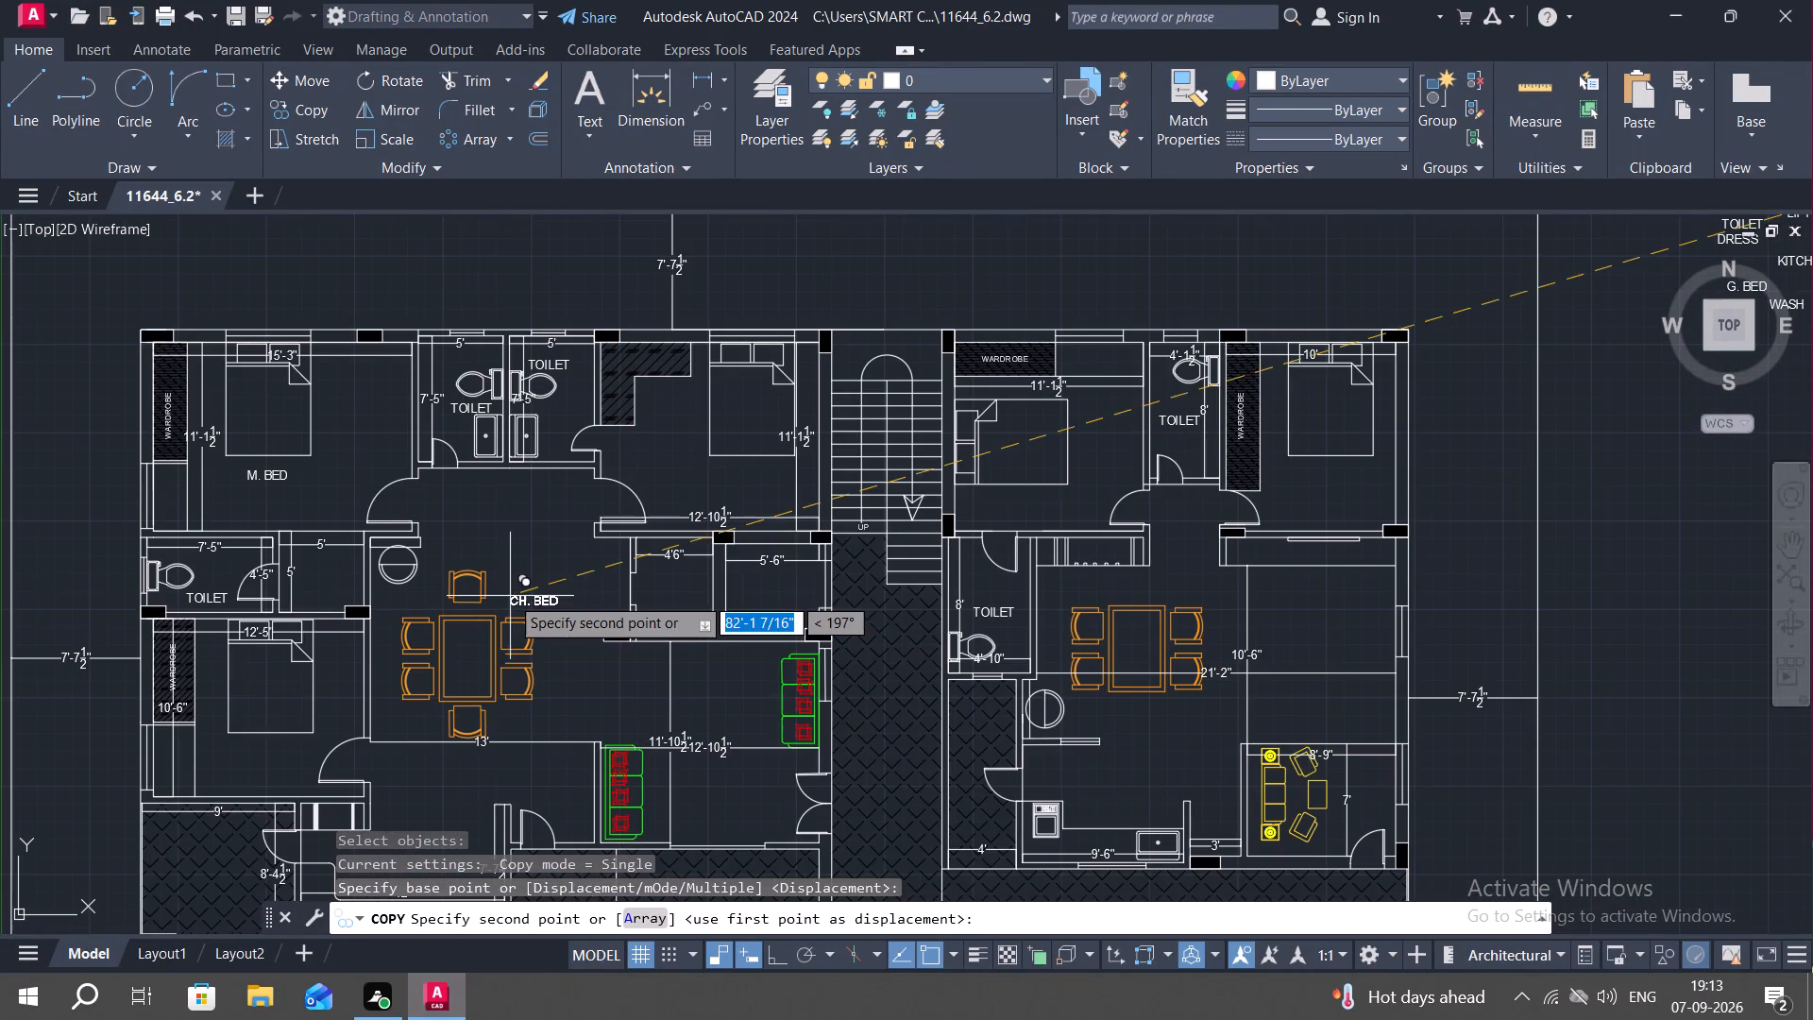
{"action": "scroll", "coordinate": [716, 471], "scroll_direction": "up", "scroll_amount": 2}
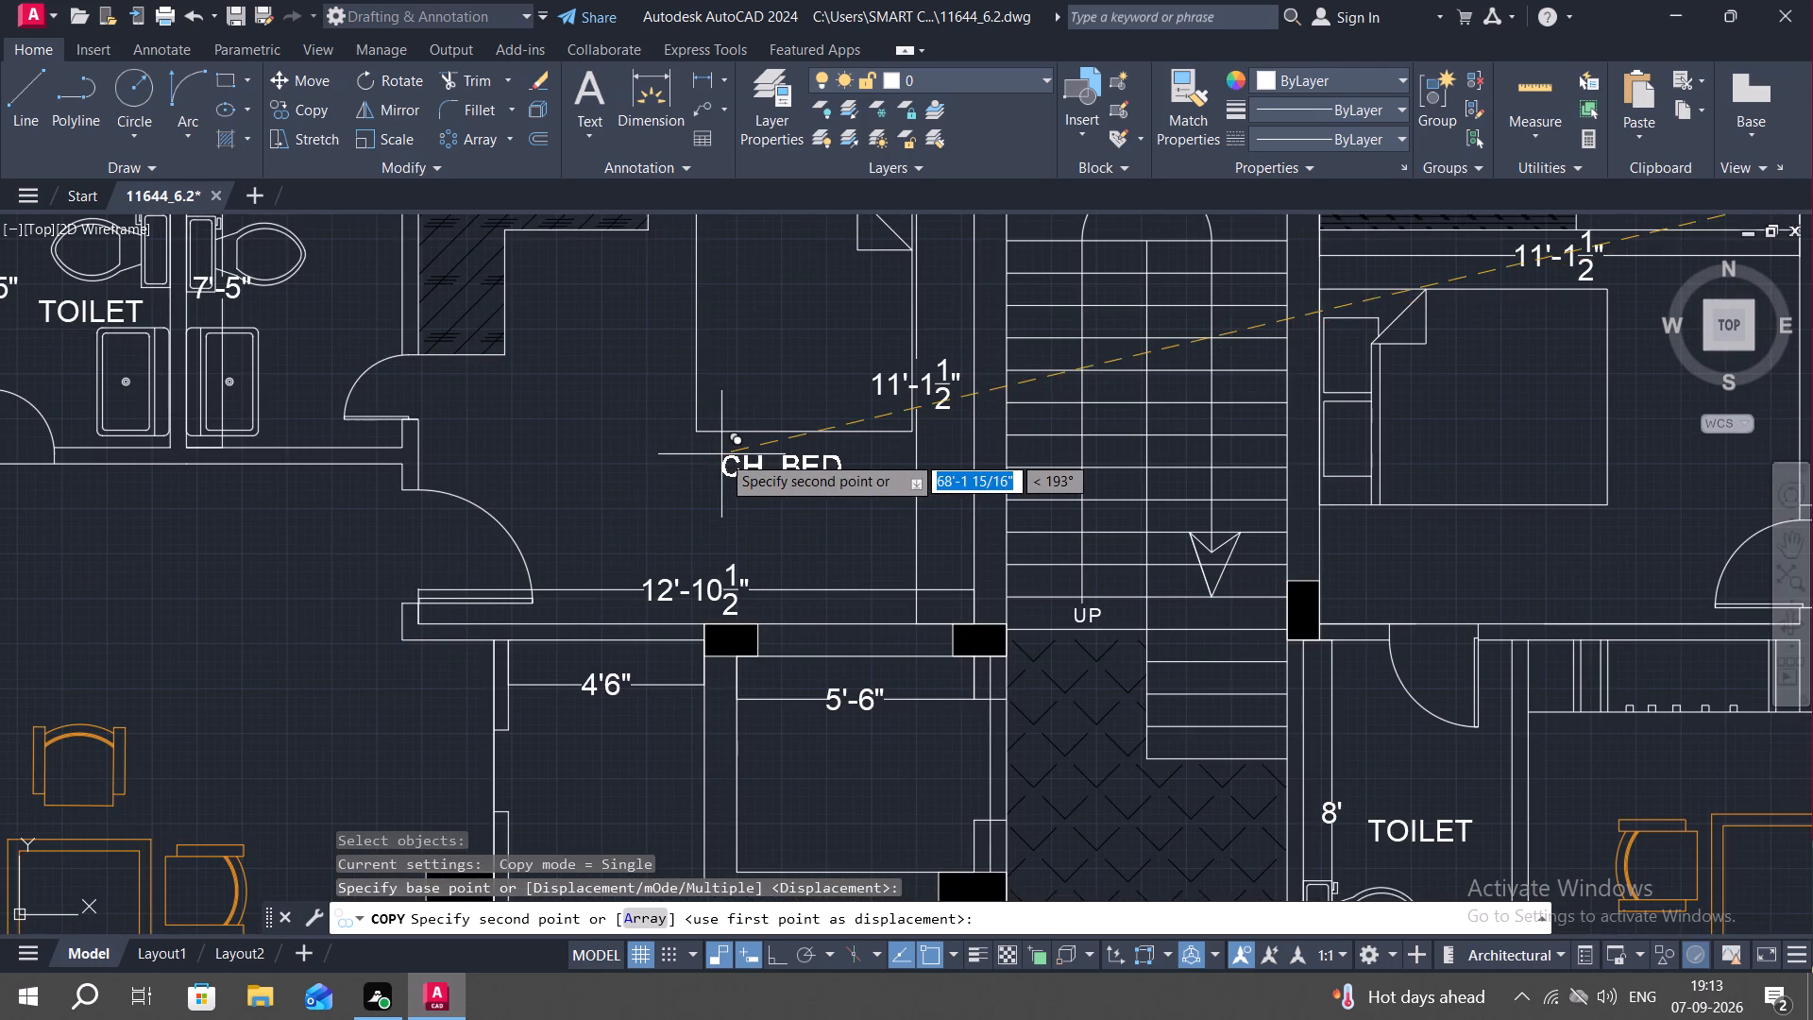
{"action": "left_click", "coordinate": [751, 455]}
Copy the LIVING / DINING label into the left unit, beside the lower dining chair above the 13' dimension.
{"action": "scroll", "coordinate": [749, 467], "scroll_direction": "down", "scroll_amount": 5}
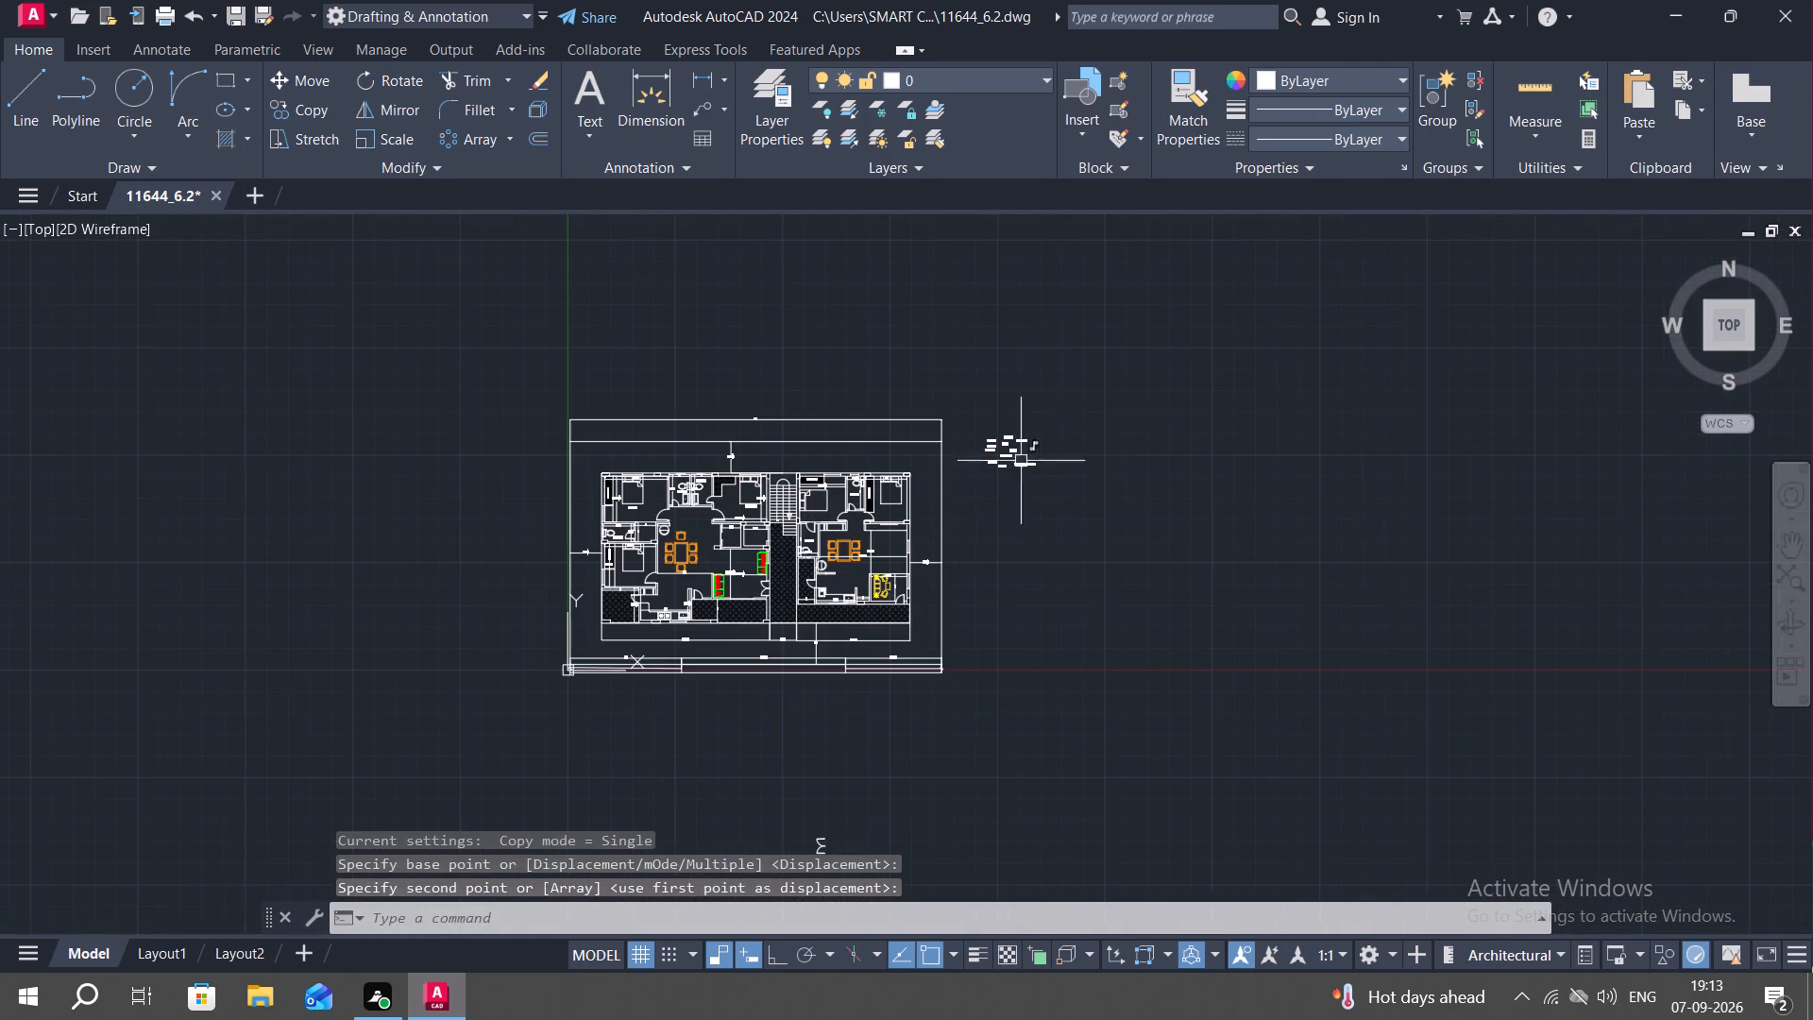
{"action": "scroll", "coordinate": [1026, 468], "scroll_direction": "up", "scroll_amount": 2}
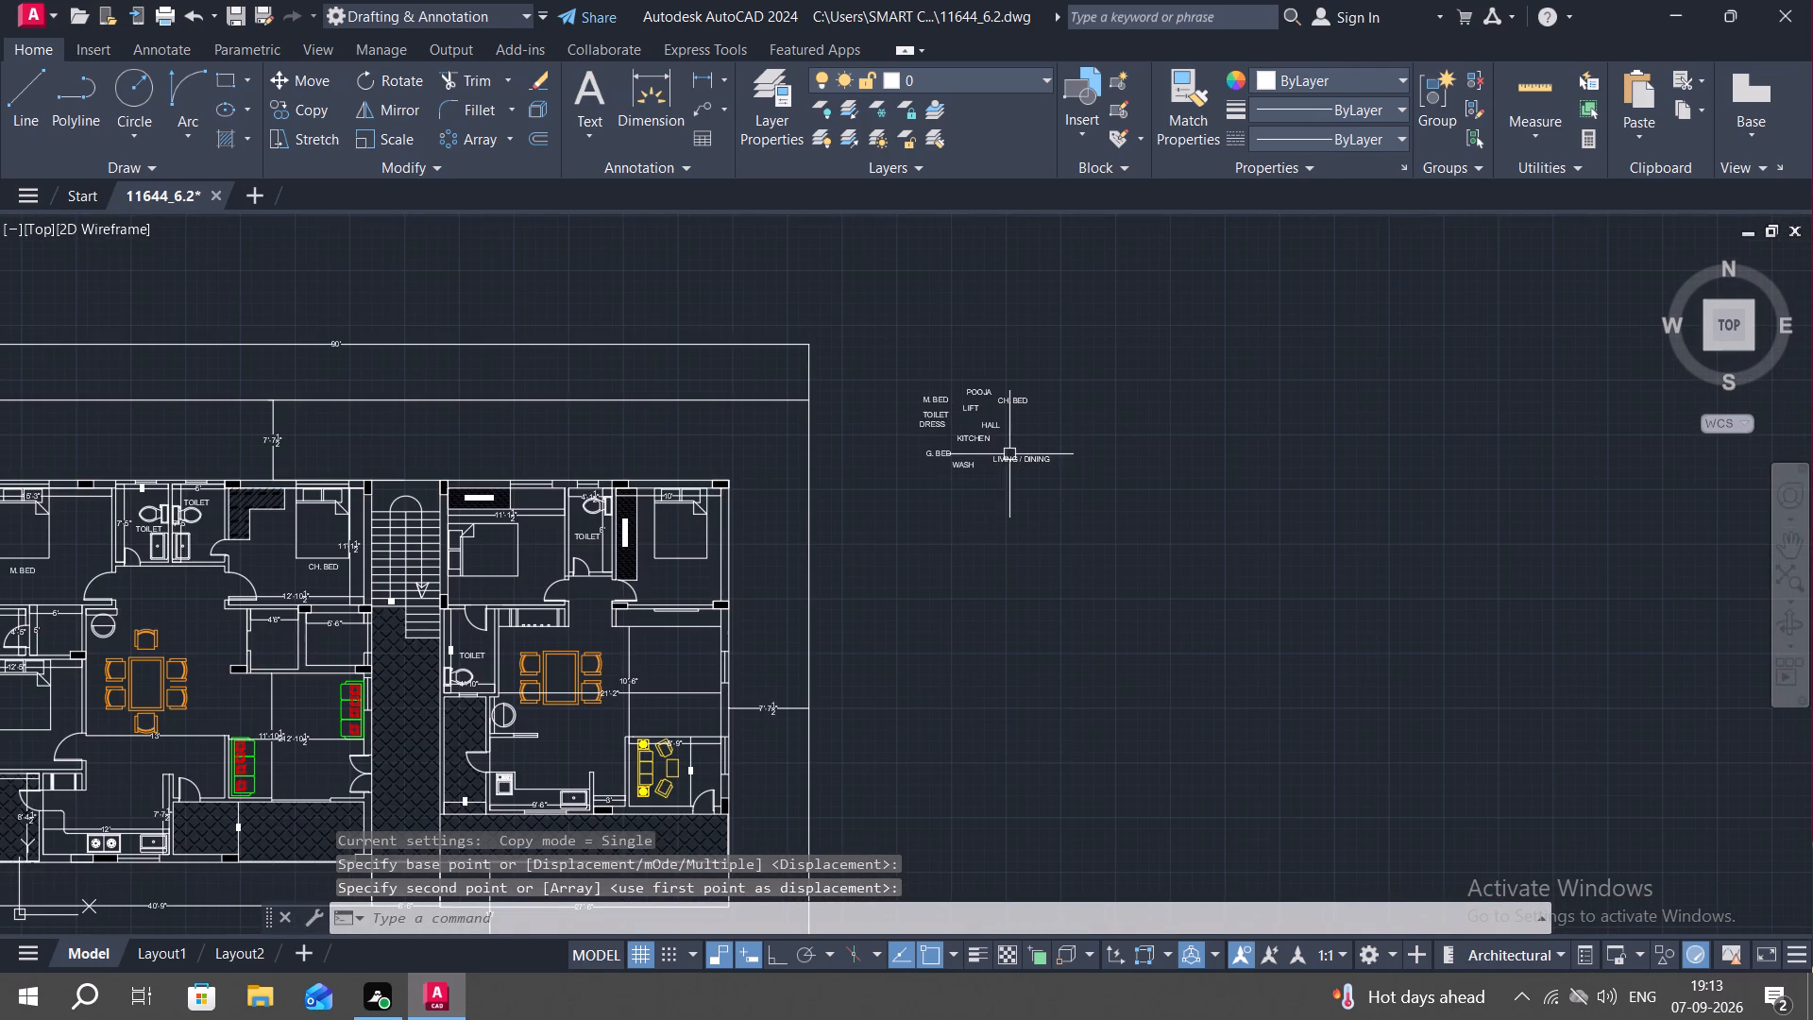
{"action": "key", "text": "space"}
{"action": "left_click", "coordinate": [1008, 459]}
{"action": "right_click", "coordinate": [1008, 459]}
{"action": "left_click", "coordinate": [1008, 459]}
{"action": "middle_click_drag", "start_coordinate": [591, 704], "coordinate": [1045, 492]}
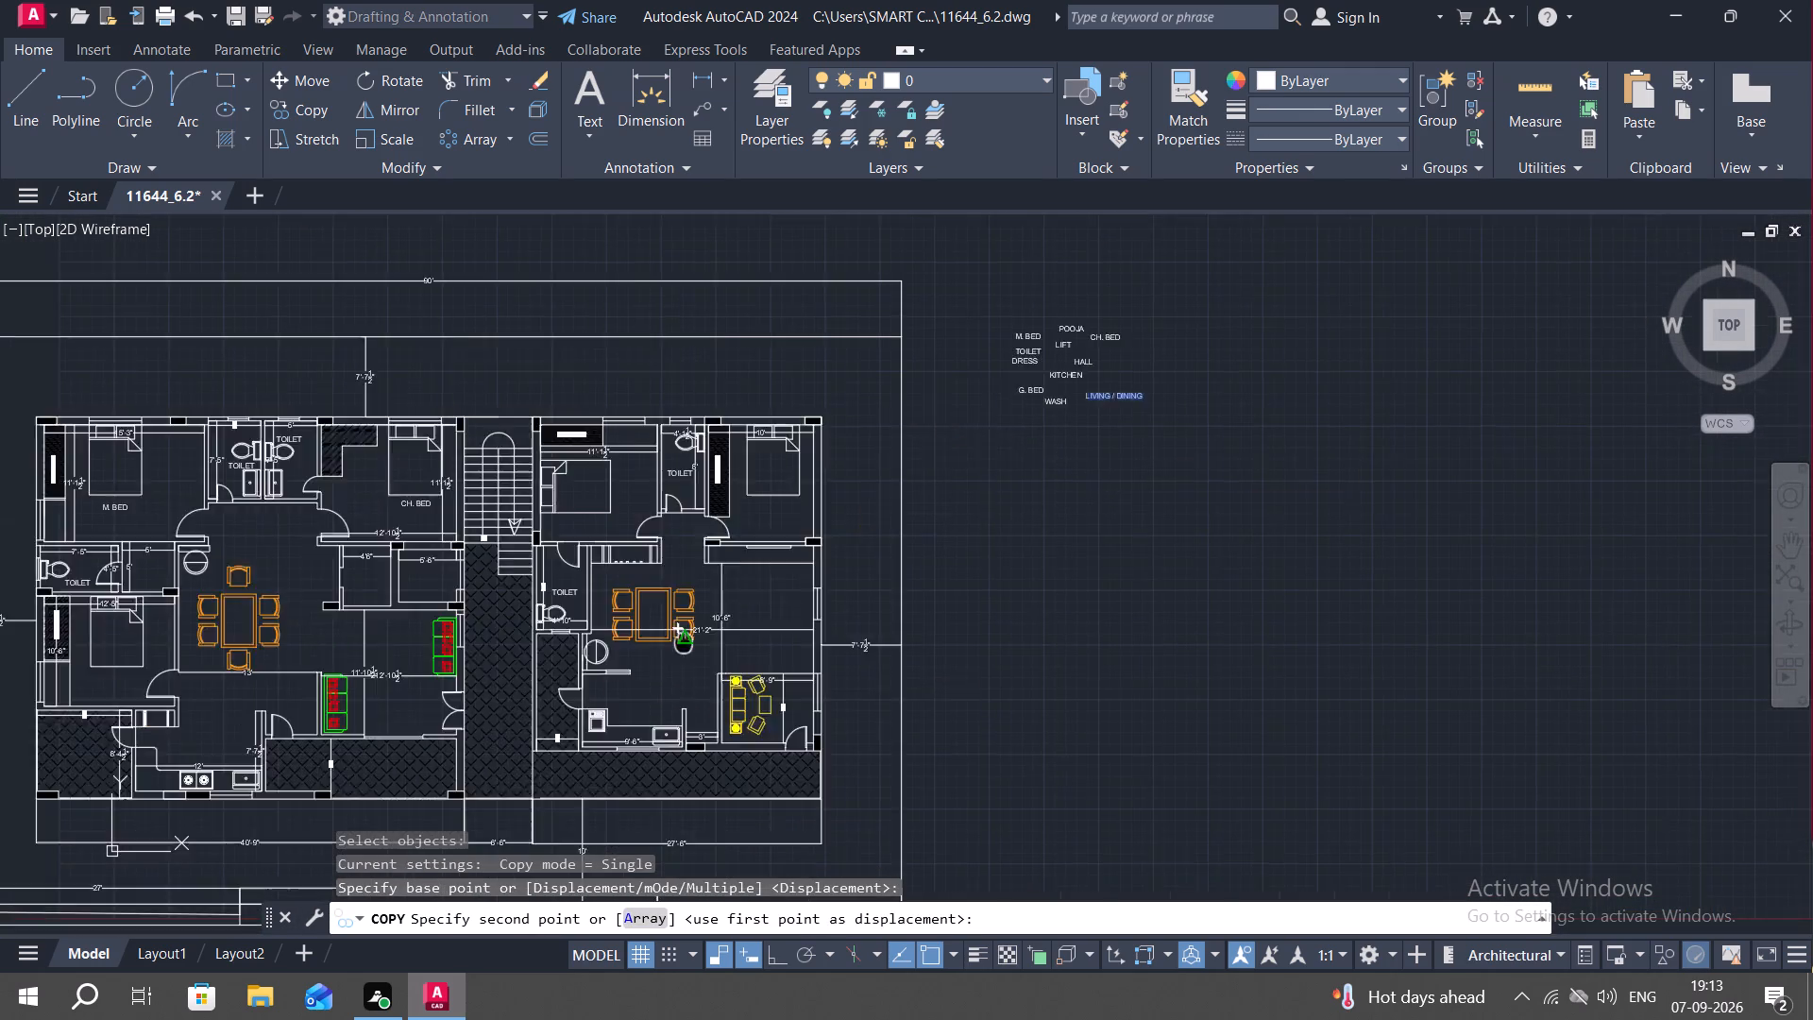
{"action": "middle_click_drag", "start_coordinate": [1045, 492], "coordinate": [1092, 465]}
{"action": "scroll", "coordinate": [640, 539], "scroll_direction": "up", "scroll_amount": 2}
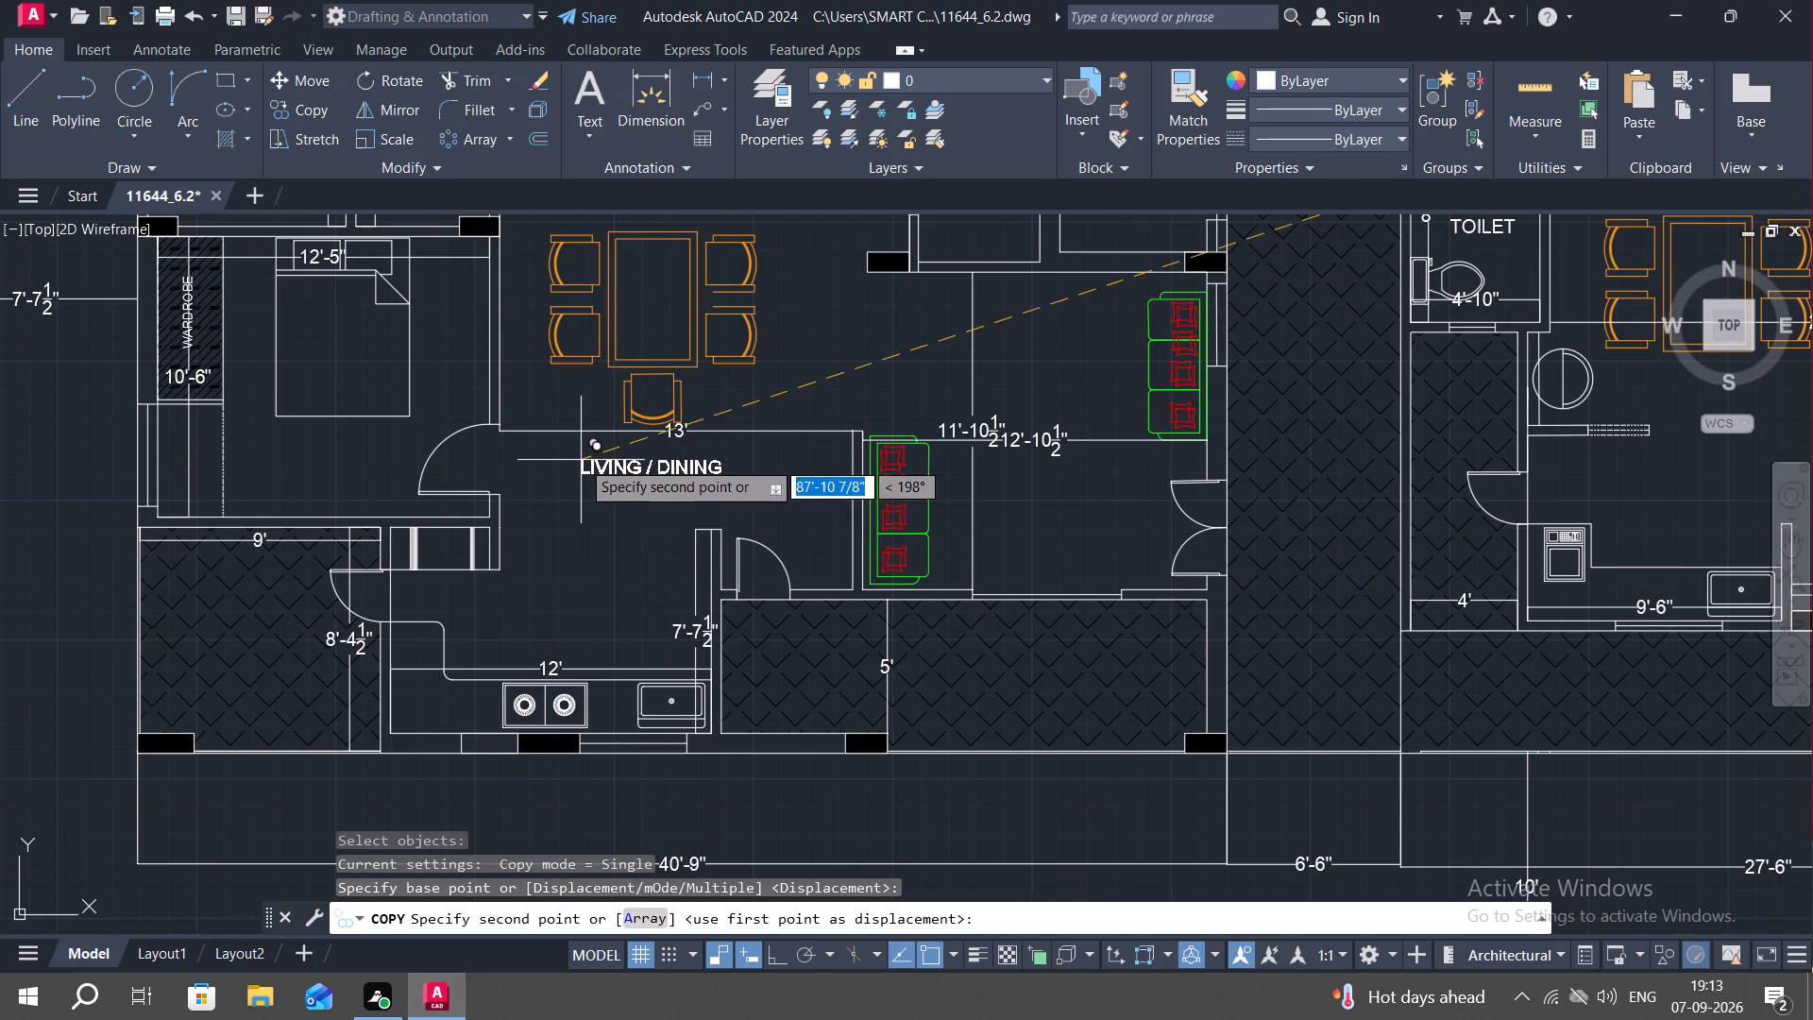
{"action": "left_click", "coordinate": [689, 388]}
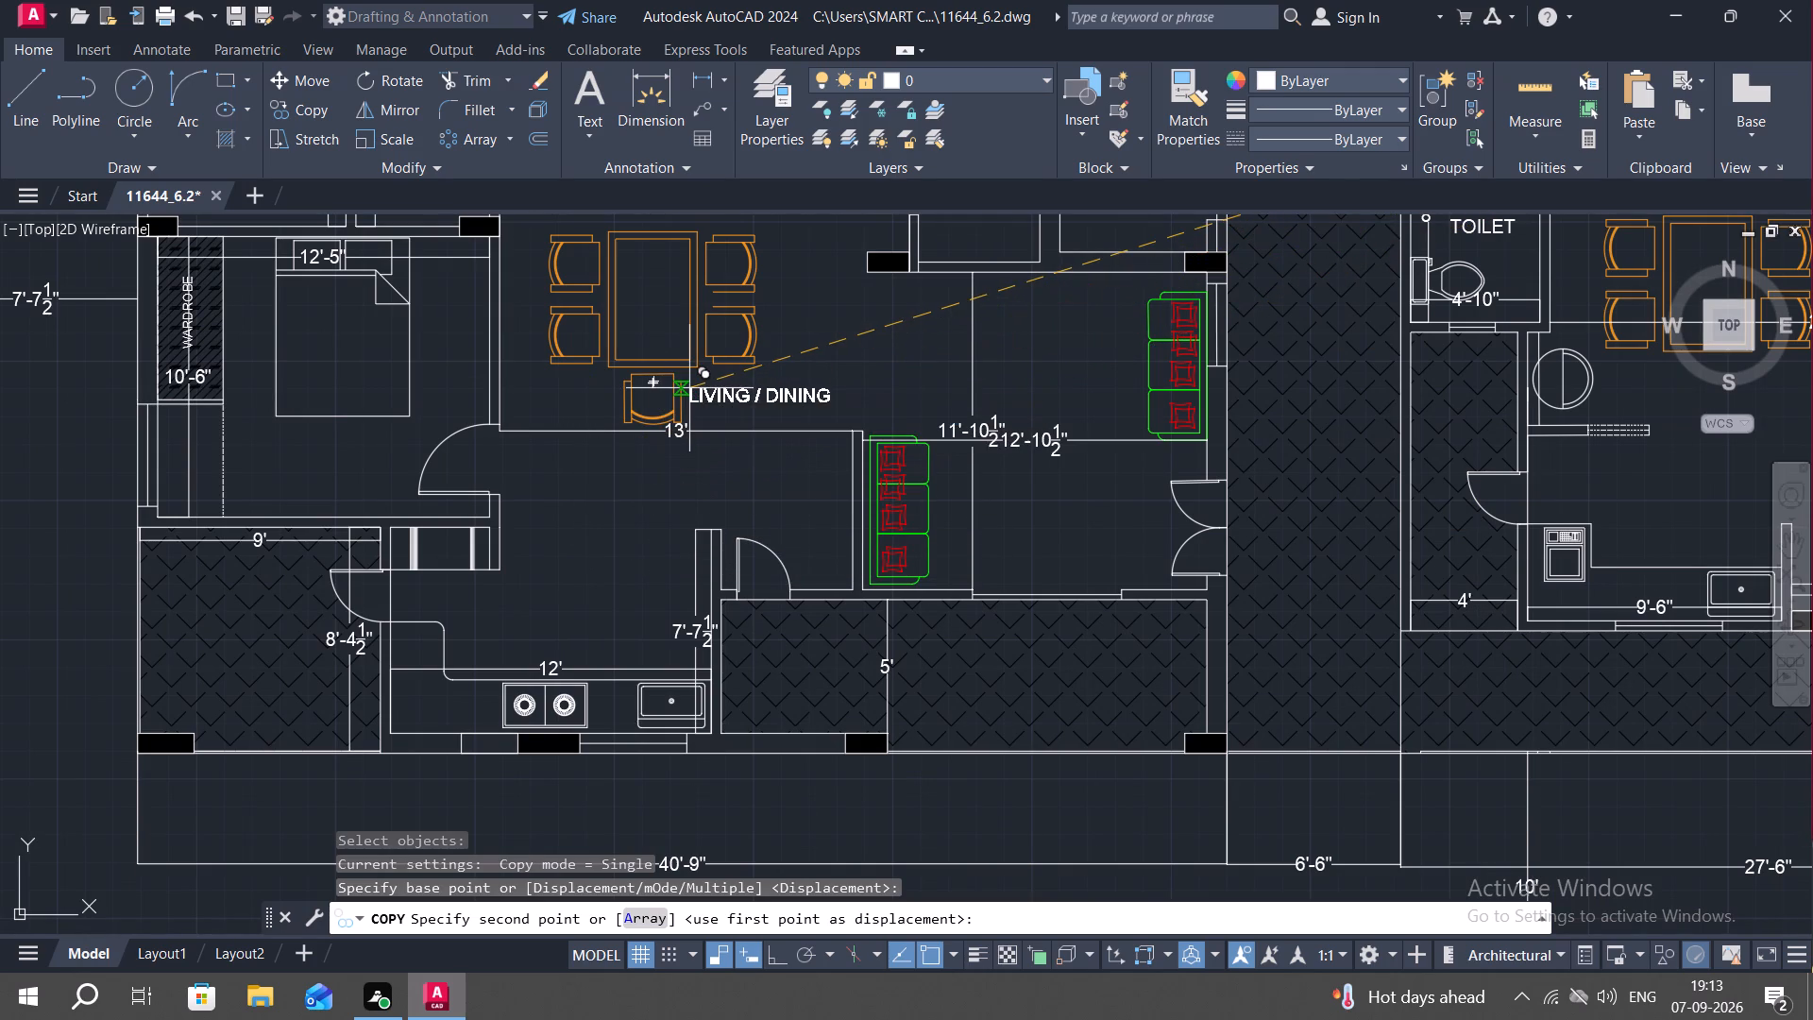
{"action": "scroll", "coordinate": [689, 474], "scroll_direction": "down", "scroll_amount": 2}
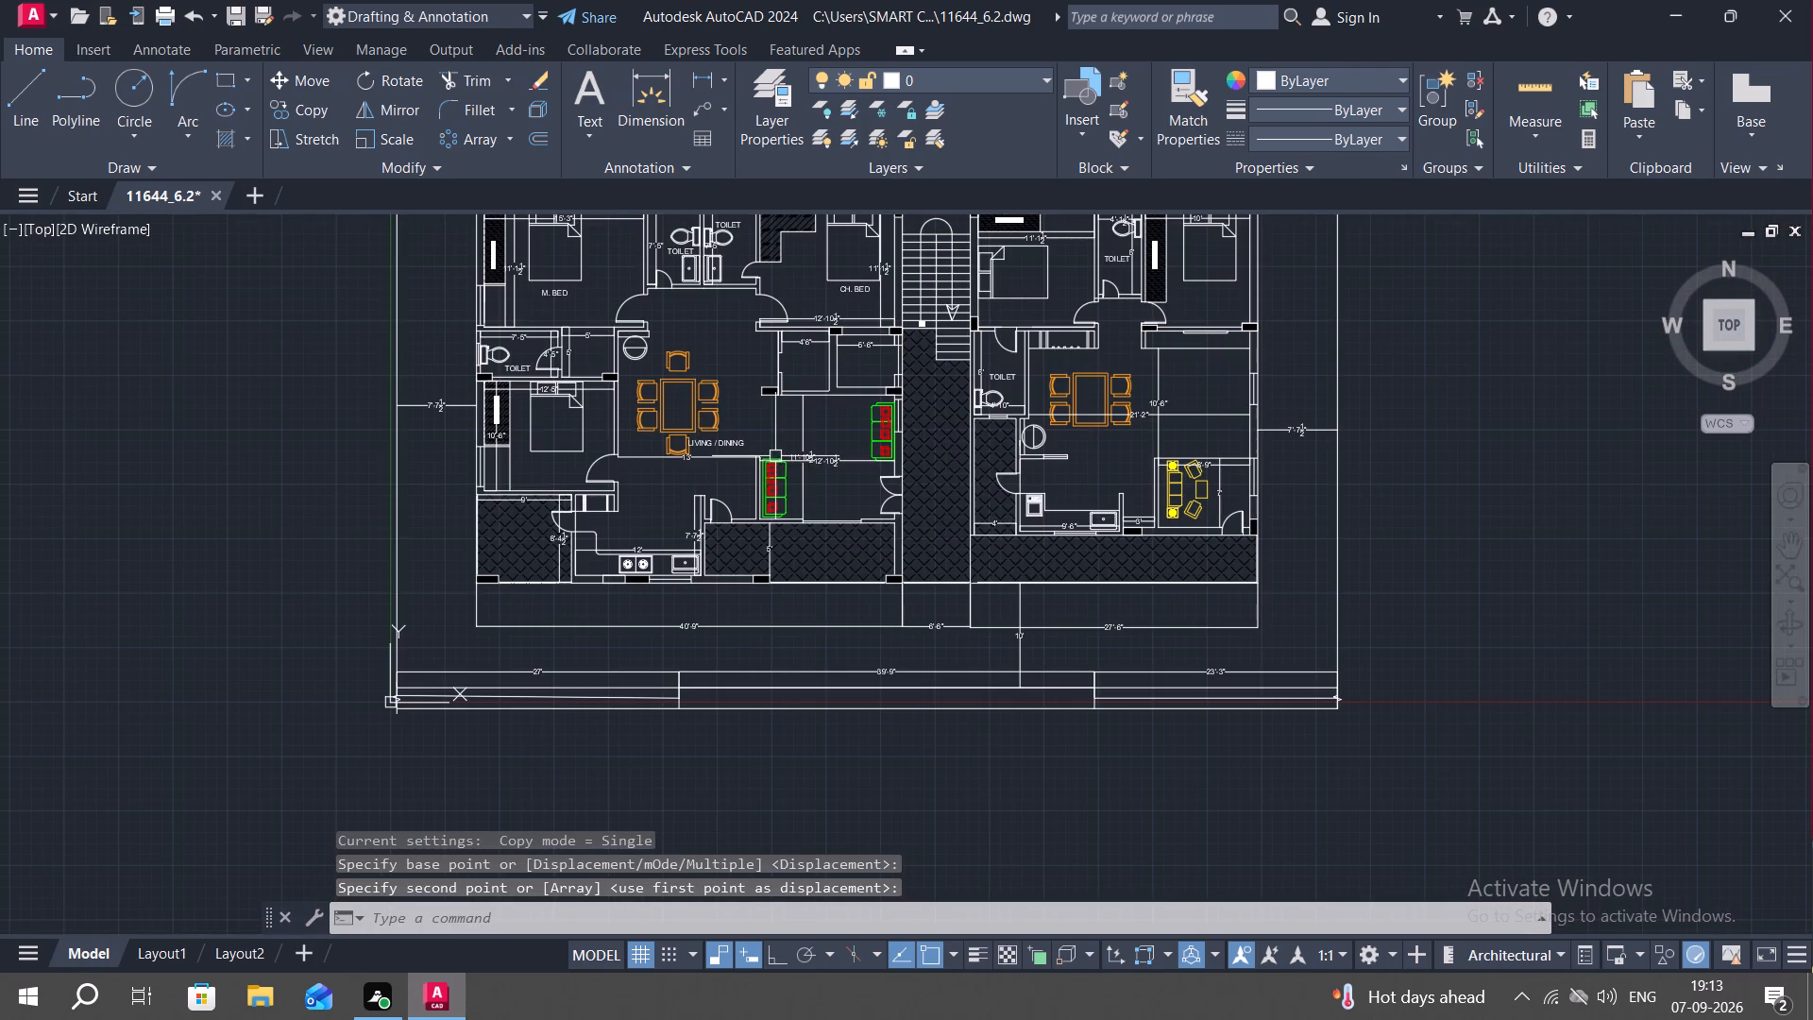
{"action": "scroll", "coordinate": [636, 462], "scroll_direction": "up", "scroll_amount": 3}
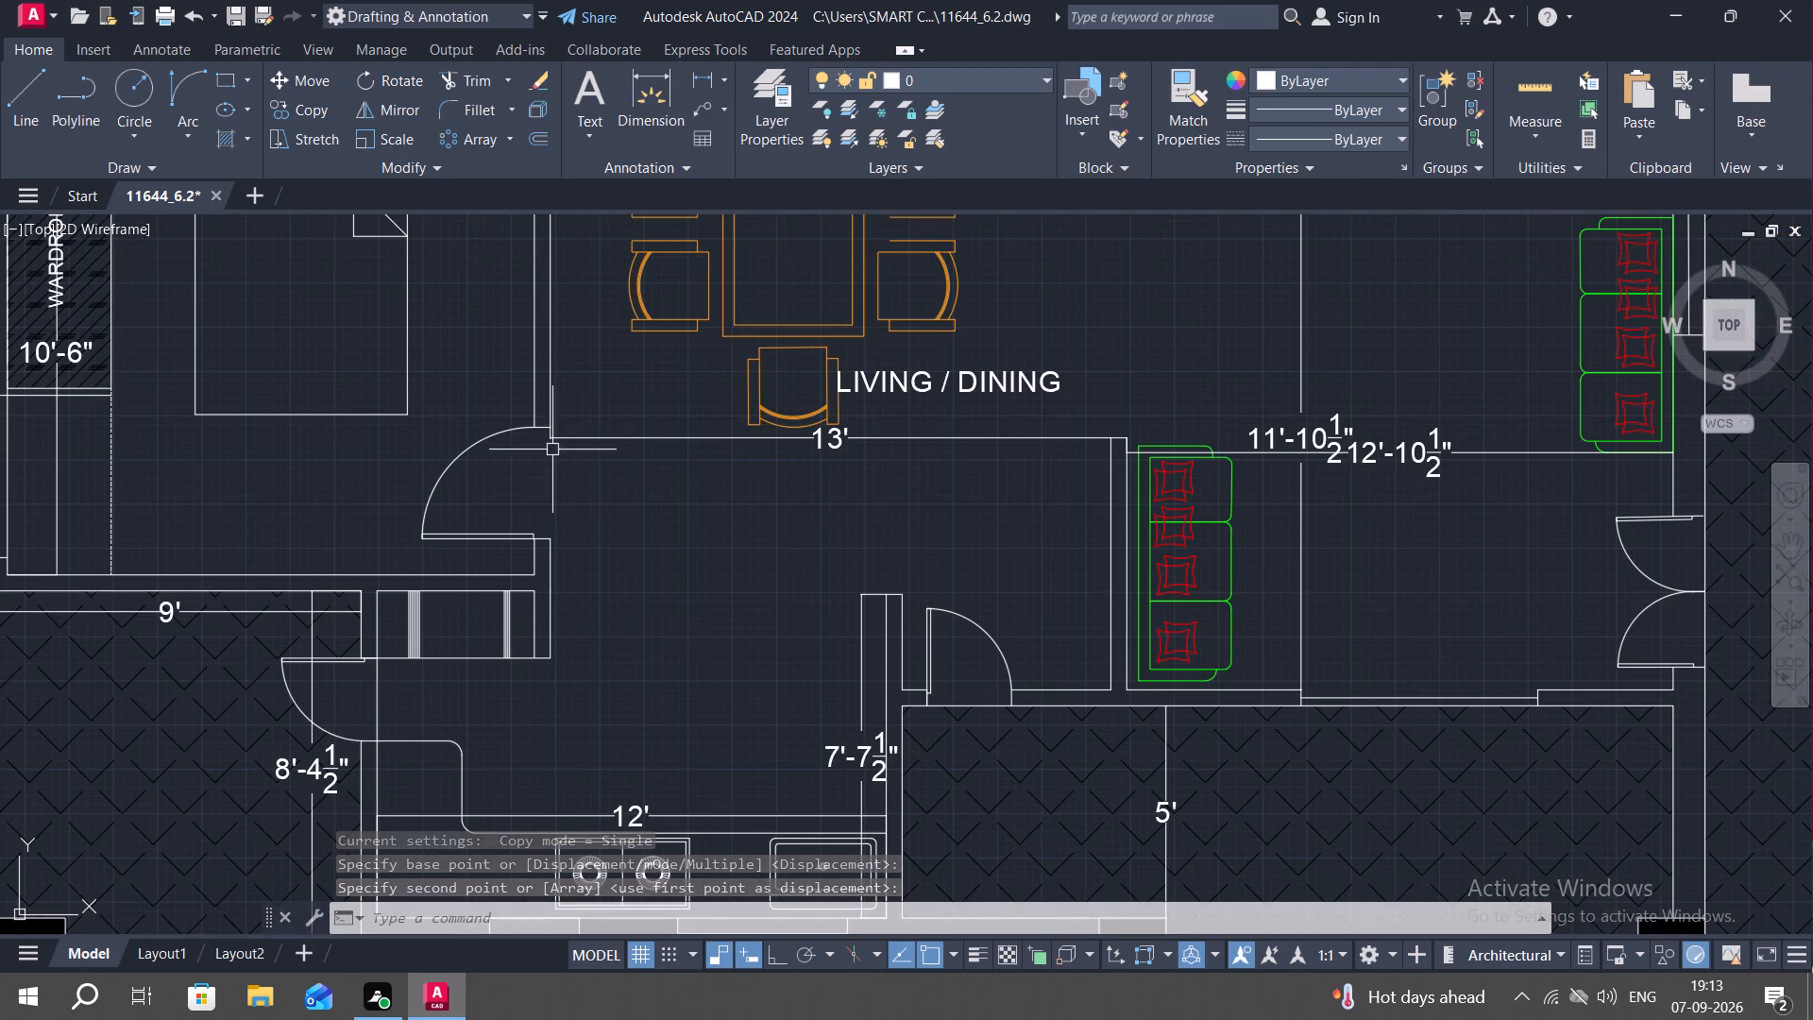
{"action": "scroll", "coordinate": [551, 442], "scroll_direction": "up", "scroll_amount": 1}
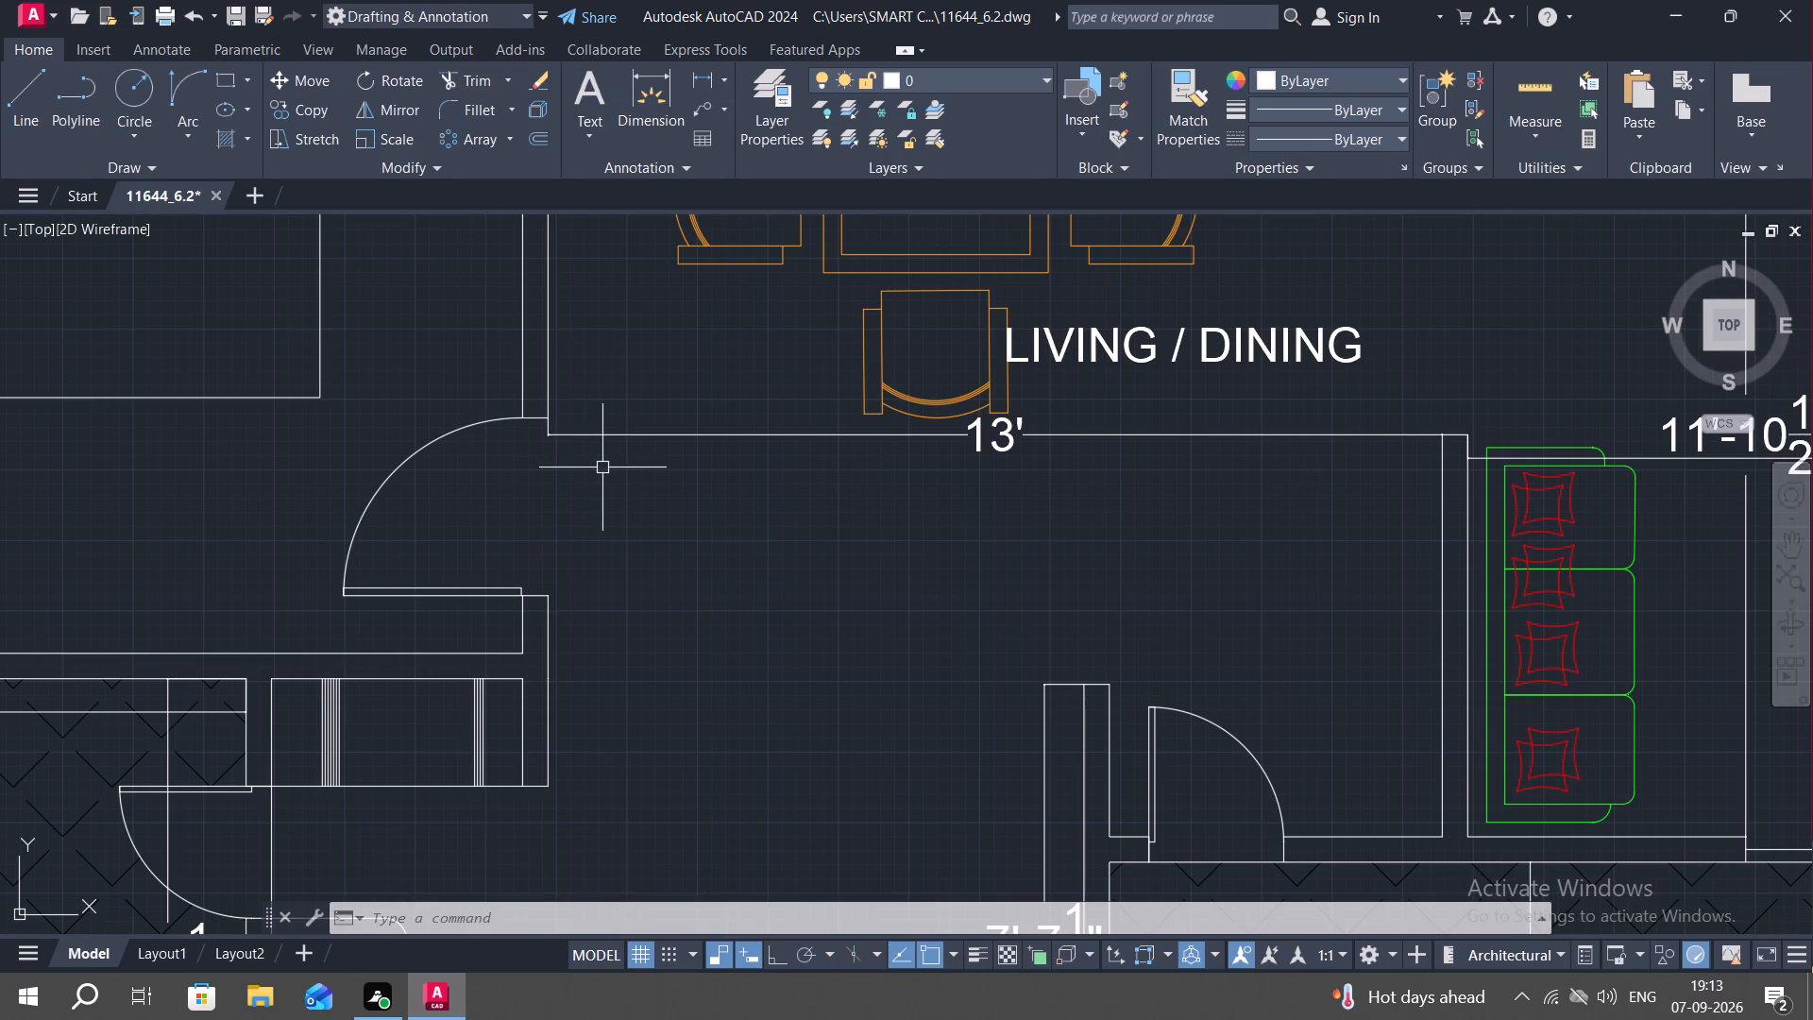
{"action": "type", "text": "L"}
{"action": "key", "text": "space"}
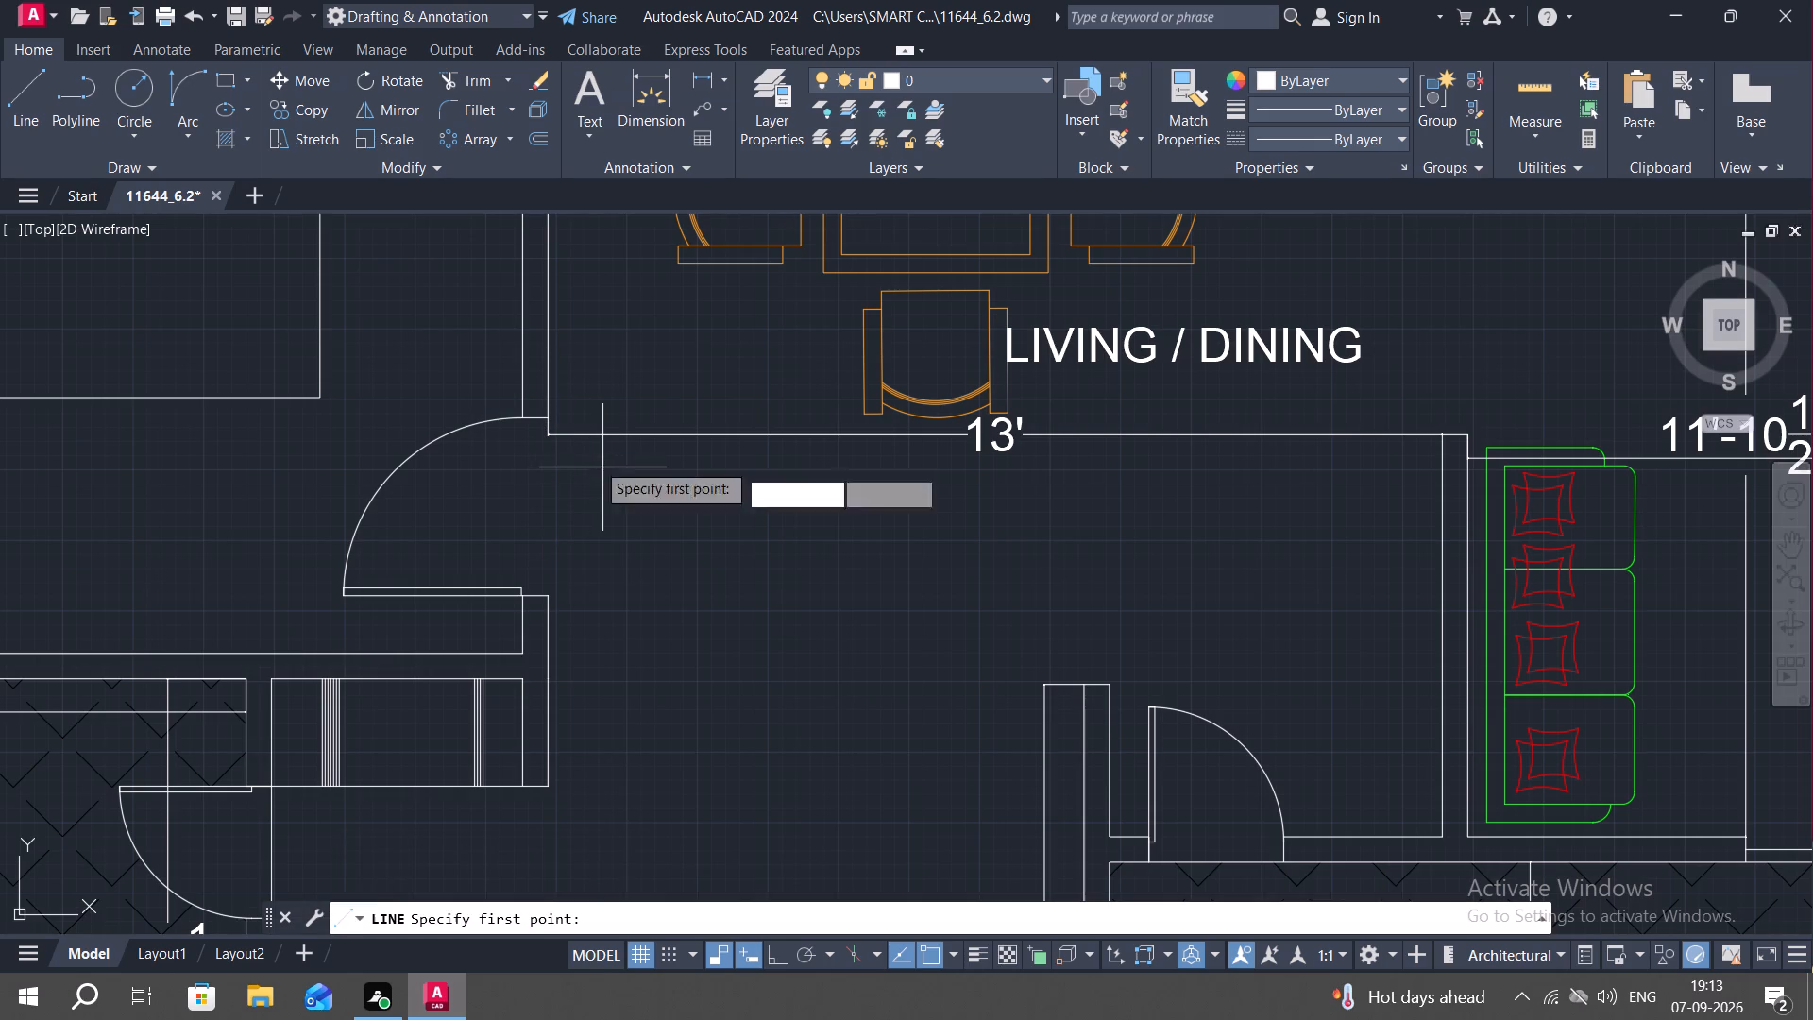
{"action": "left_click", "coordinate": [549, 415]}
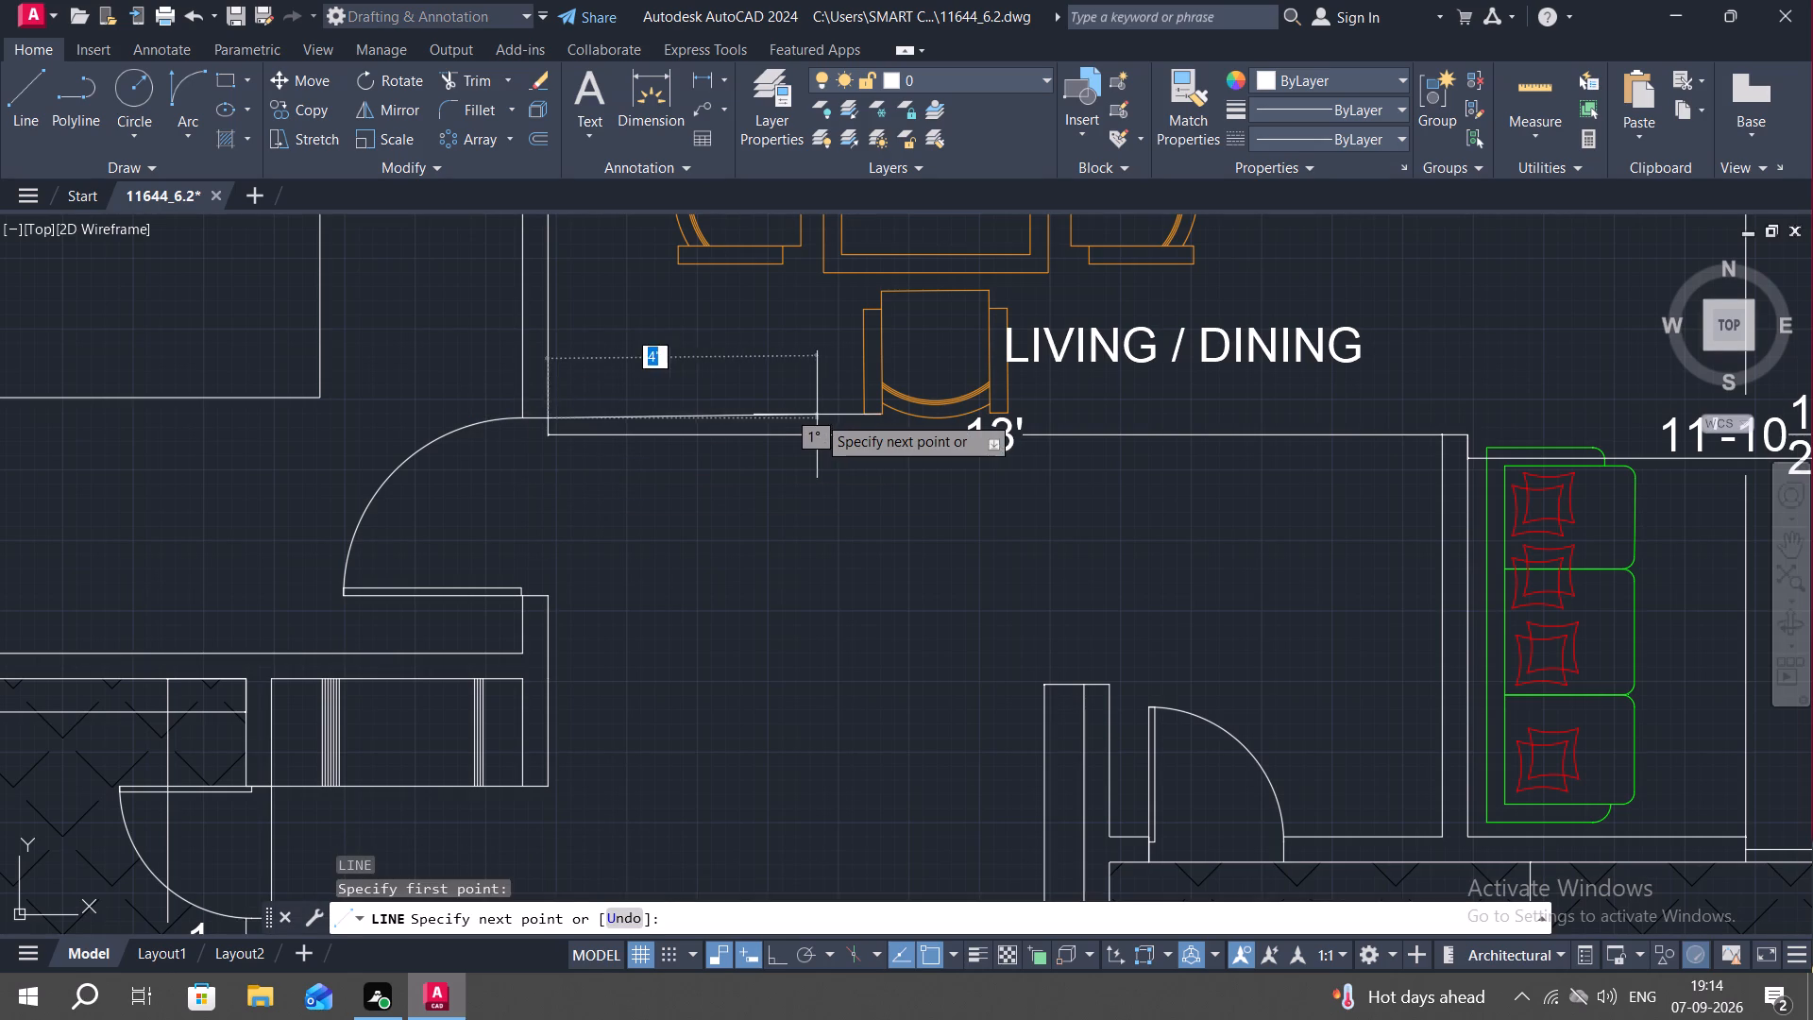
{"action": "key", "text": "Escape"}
Copy the WASH label into the left unit's hatched 9' wide area beside the kitchen.
{"action": "scroll", "coordinate": [677, 536], "scroll_direction": "down", "scroll_amount": 2}
{"action": "scroll", "coordinate": [991, 558], "scroll_direction": "down", "scroll_amount": 1}
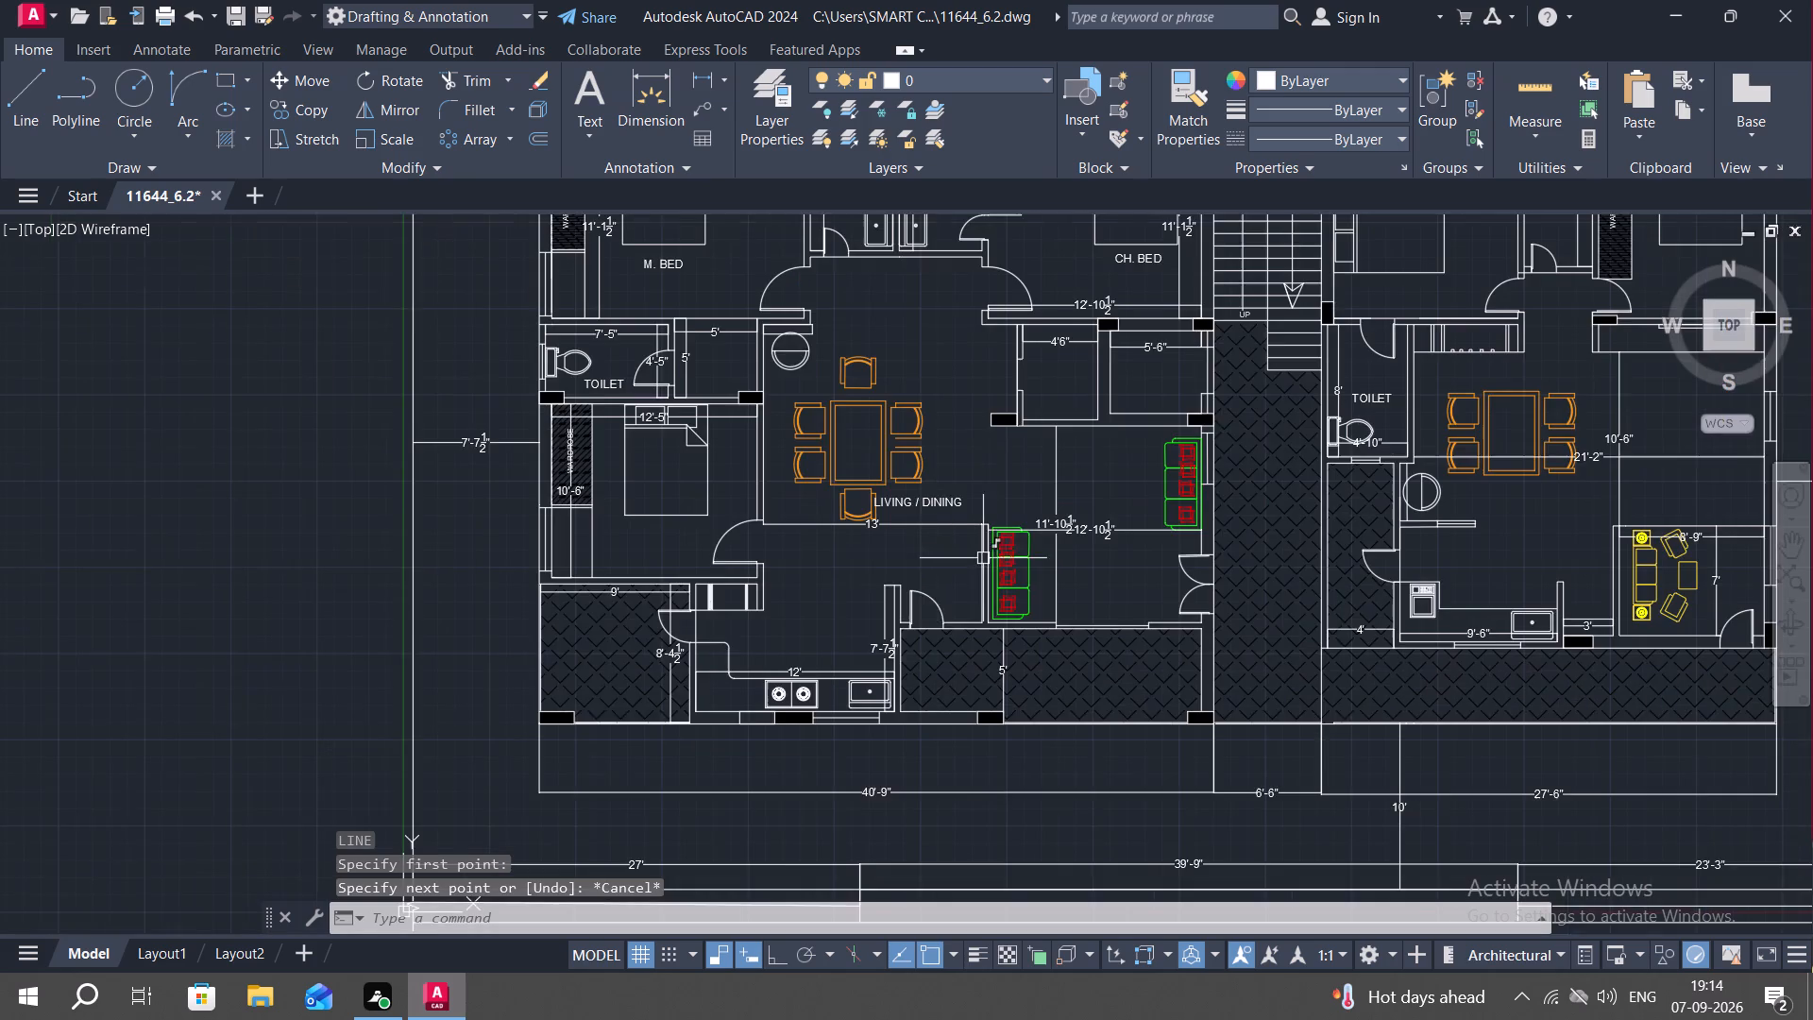
{"action": "middle_click_drag", "start_coordinate": [908, 552], "coordinate": [717, 527]}
{"action": "scroll", "coordinate": [702, 533], "scroll_direction": "down", "scroll_amount": 2}
{"action": "scroll", "coordinate": [1185, 359], "scroll_direction": "up", "scroll_amount": 3}
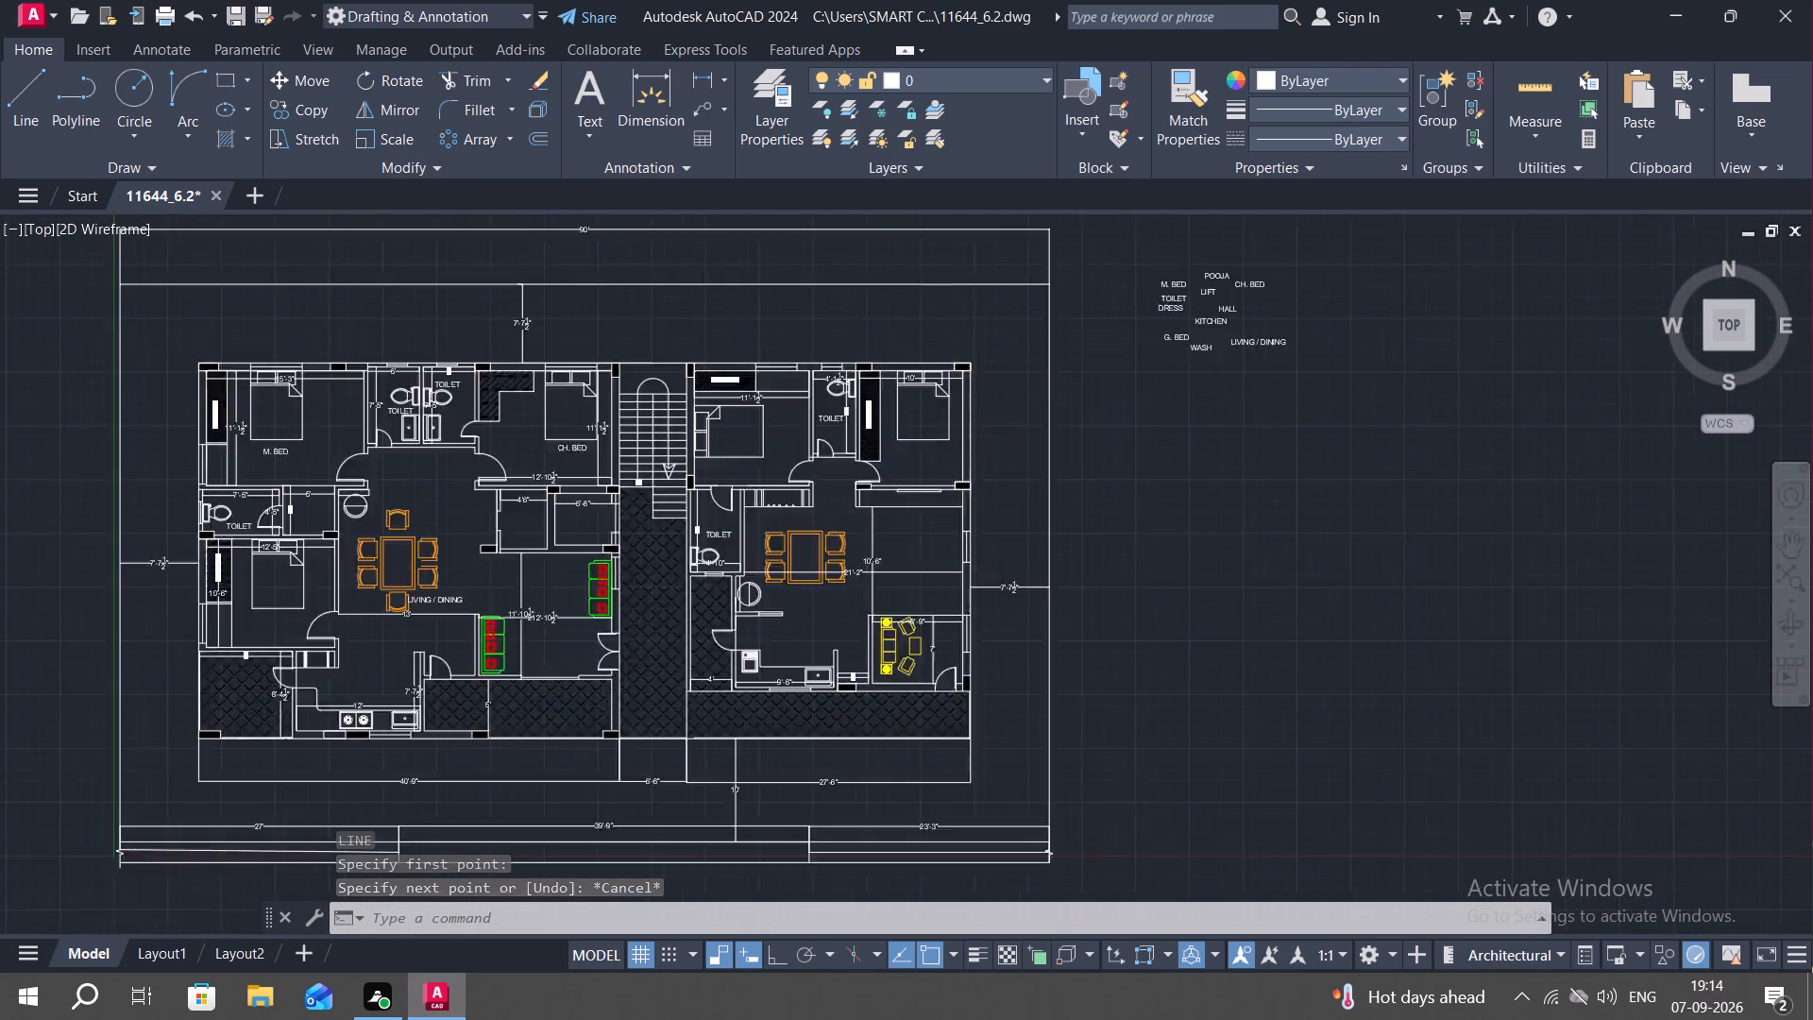
{"action": "key", "text": "space"}
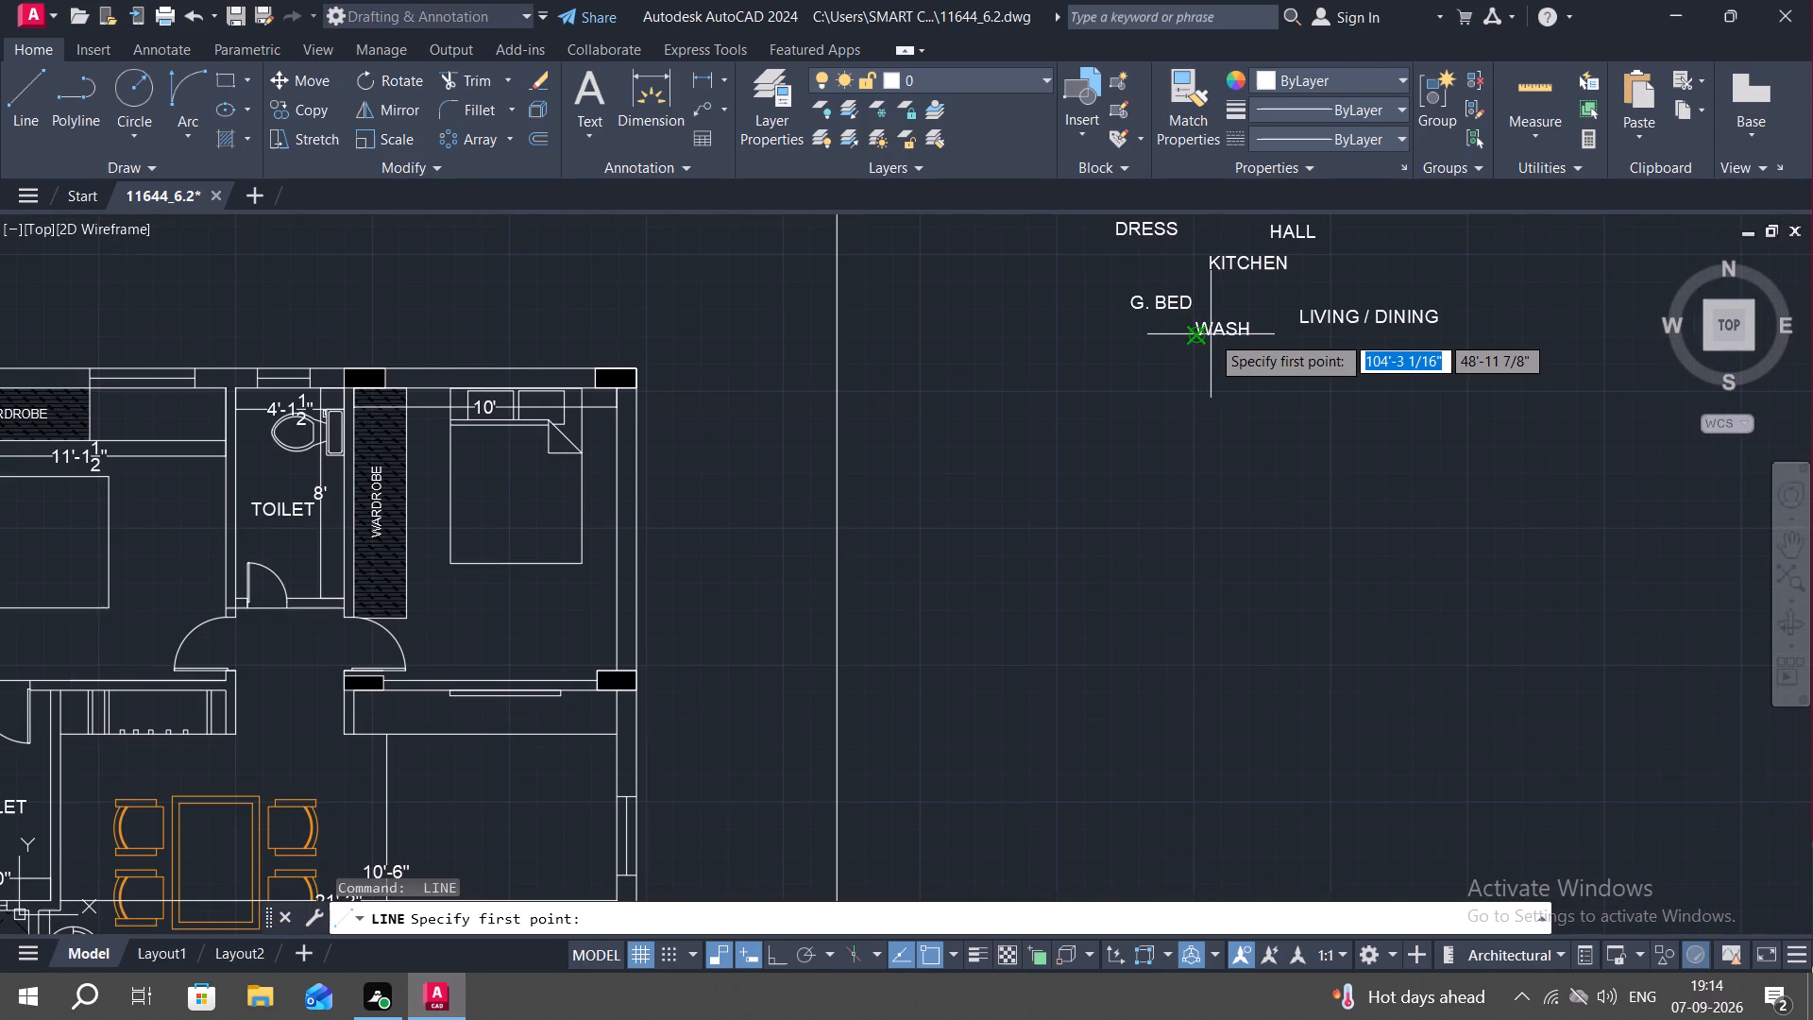
{"action": "key", "text": "Escape"}
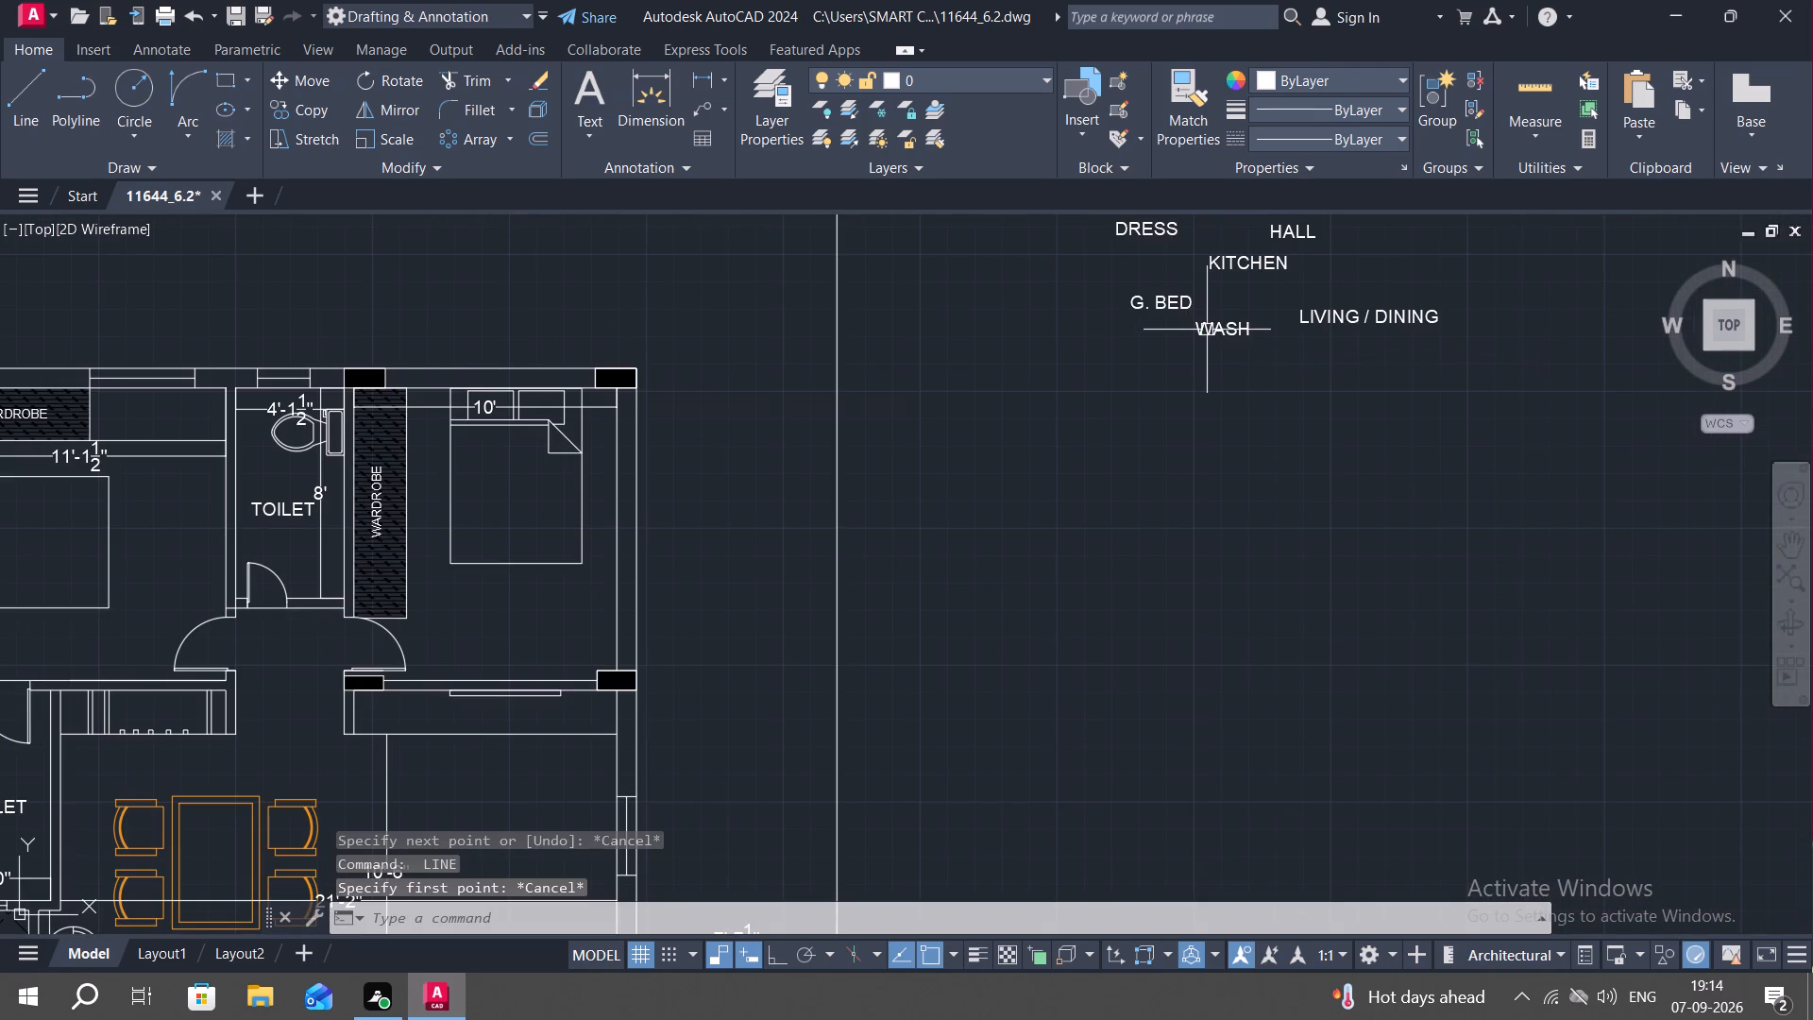
{"action": "type", "text": "CO"}
{"action": "key", "text": "space"}
{"action": "left_click", "coordinate": [1206, 328]}
{"action": "right_click", "coordinate": [1206, 328]}
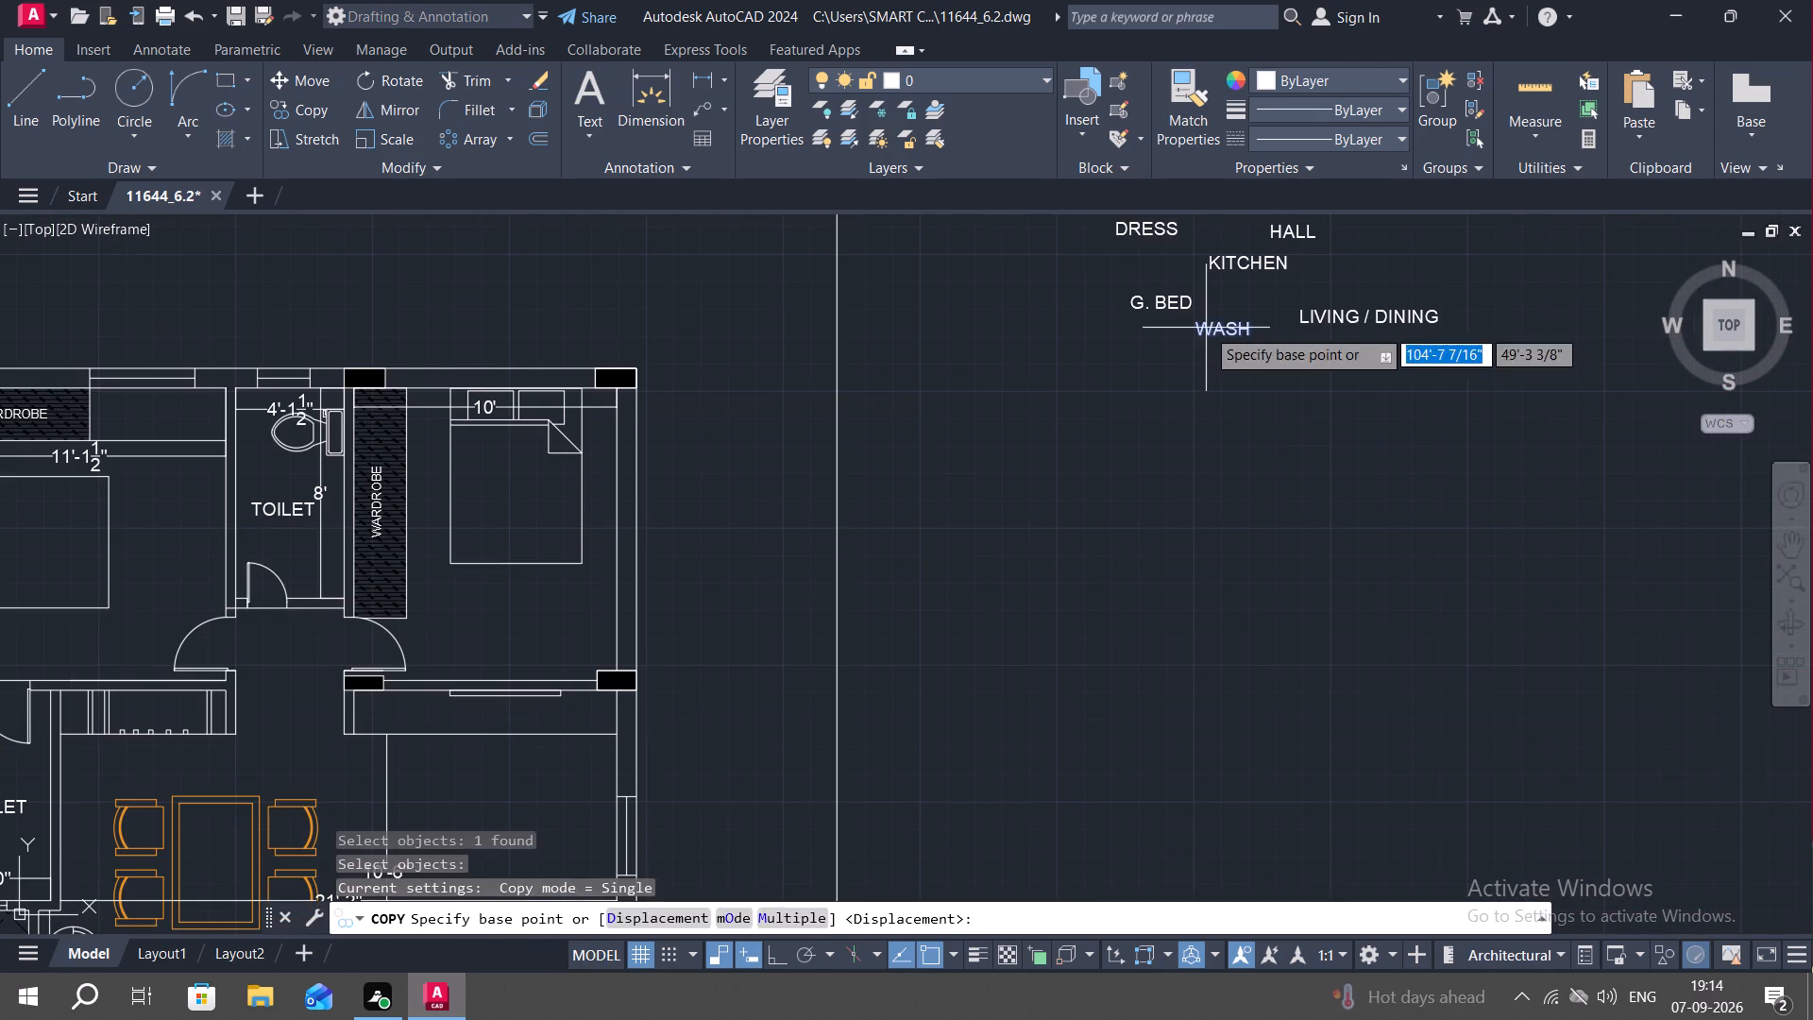
{"action": "left_click", "coordinate": [1206, 328]}
{"action": "middle_click_drag", "start_coordinate": [661, 618], "coordinate": [1085, 389]}
{"action": "scroll", "coordinate": [605, 708], "scroll_direction": "down", "scroll_amount": 1}
{"action": "middle_click_drag", "start_coordinate": [617, 694], "coordinate": [872, 467]}
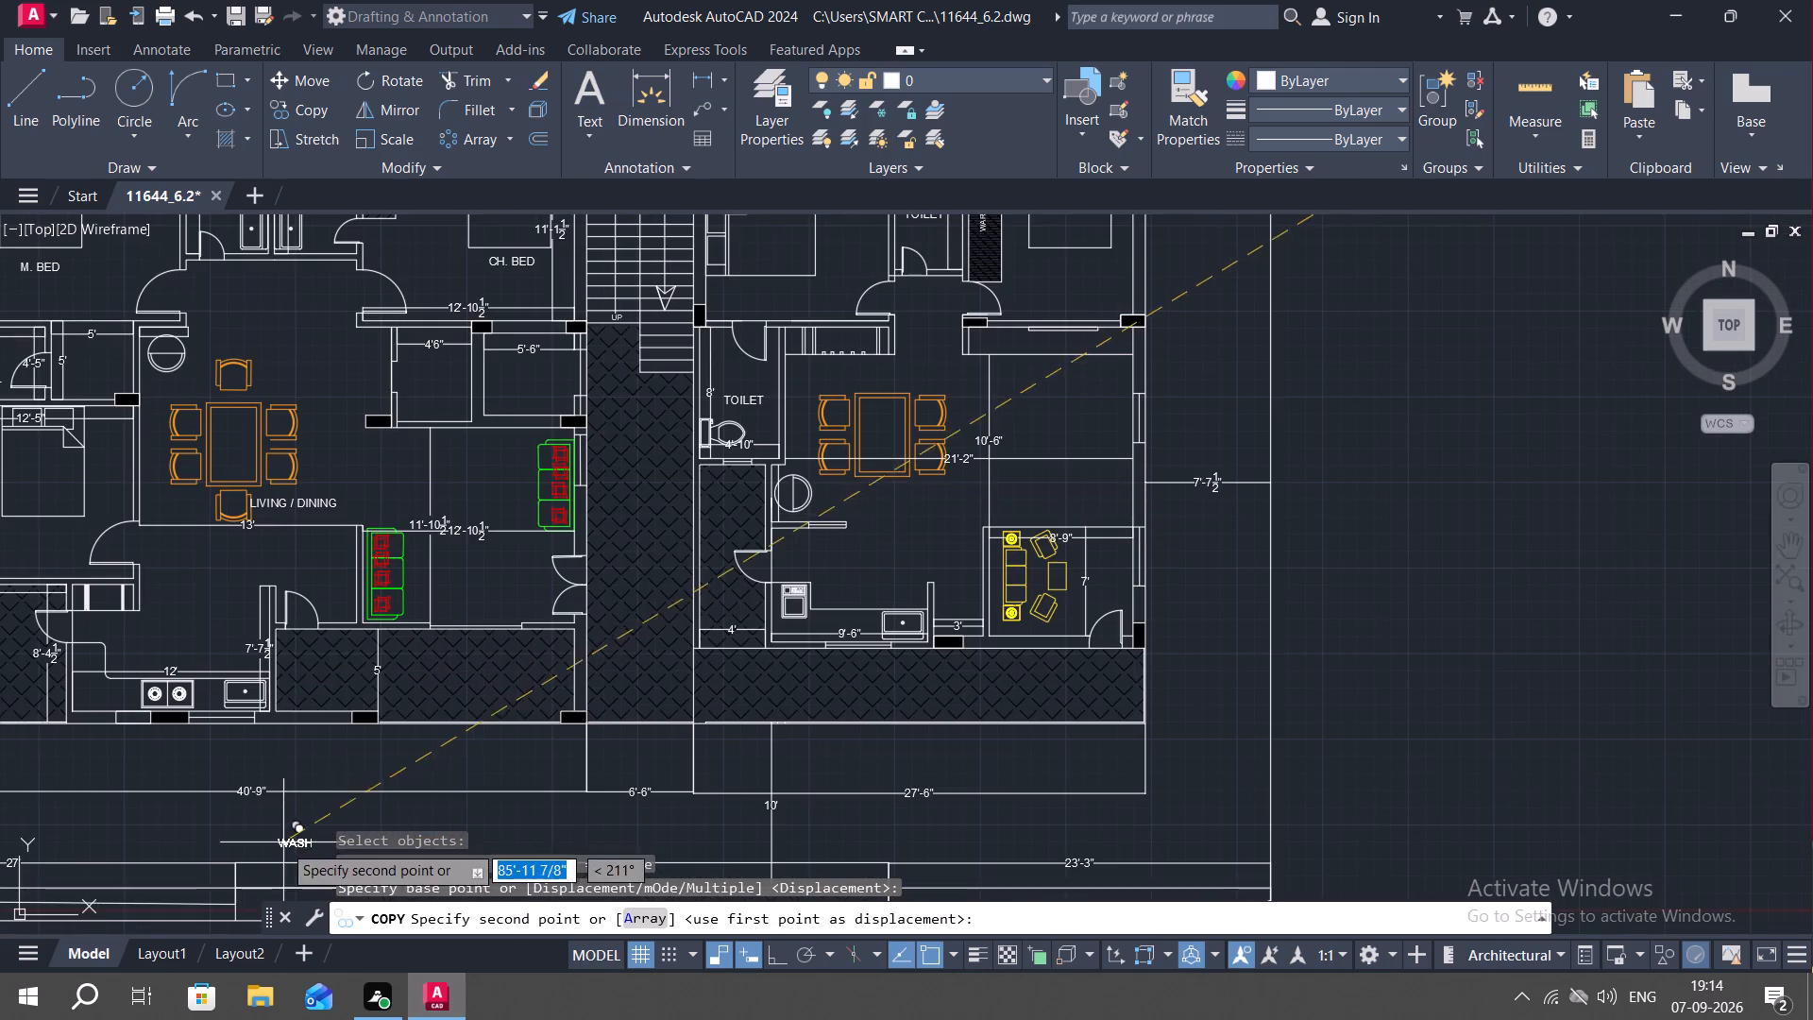
{"action": "middle_click_drag", "start_coordinate": [201, 749], "coordinate": [671, 698]}
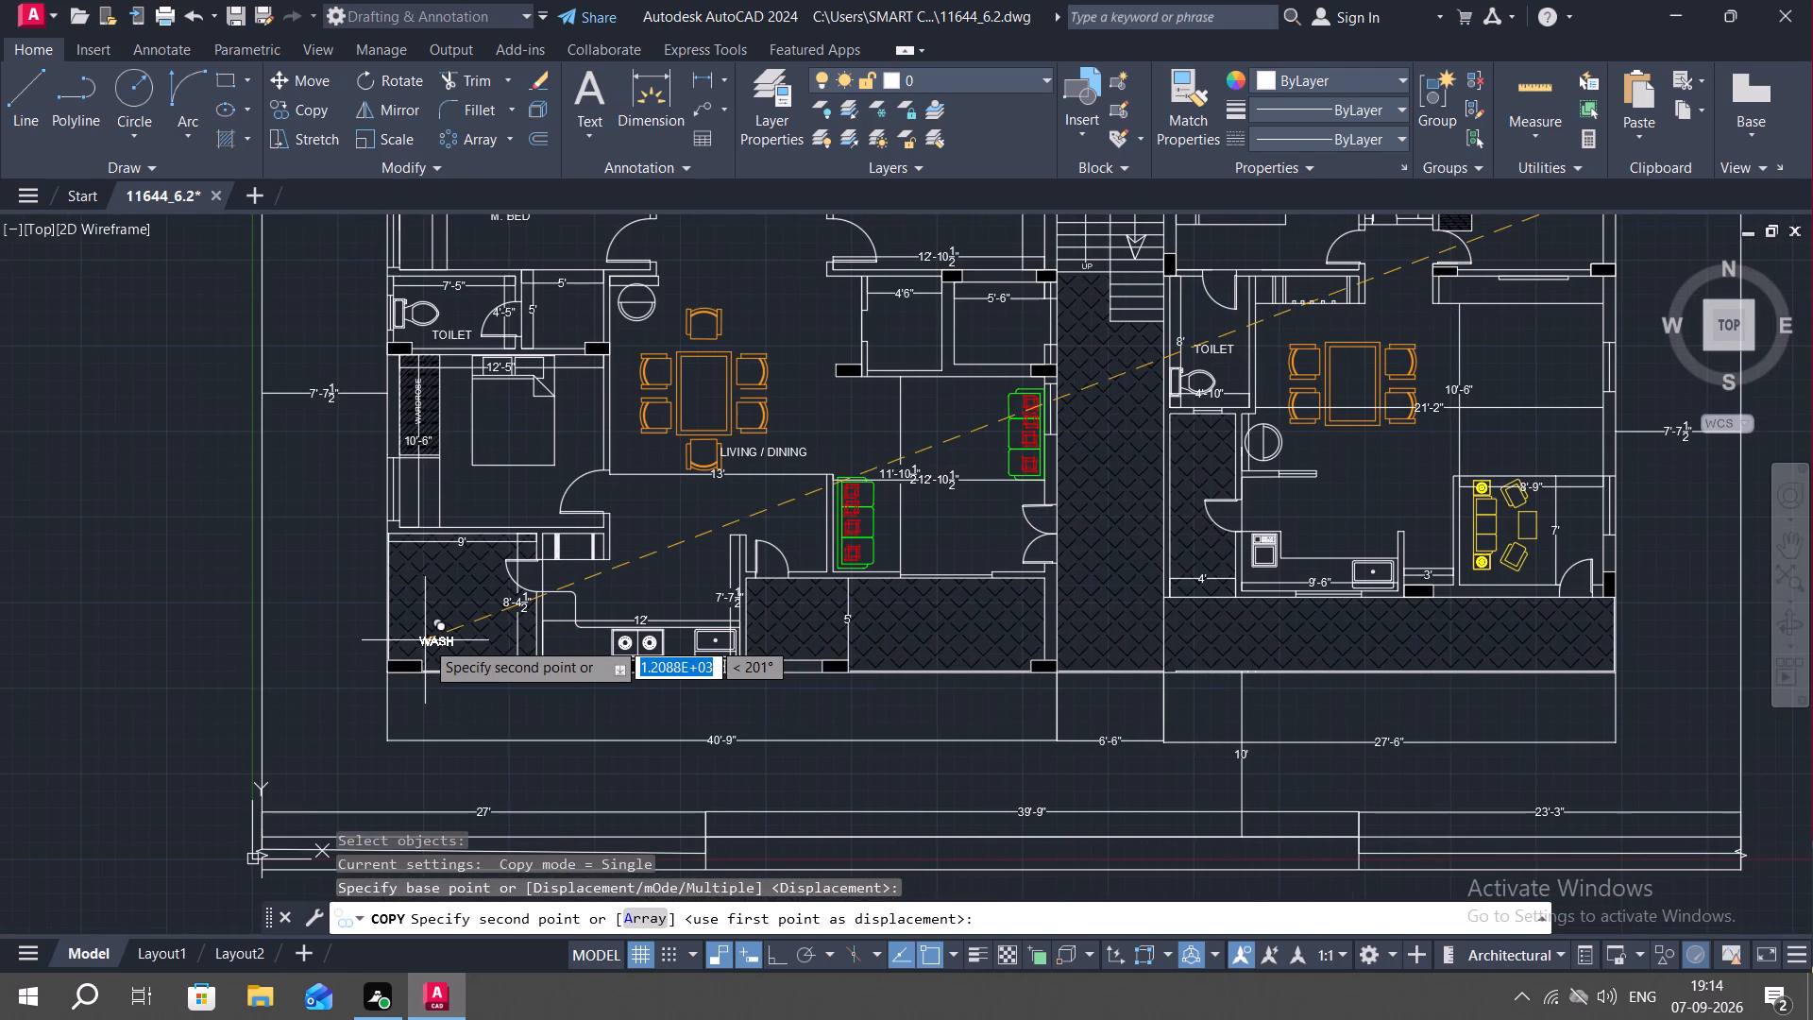
{"action": "scroll", "coordinate": [427, 634], "scroll_direction": "up", "scroll_amount": 2}
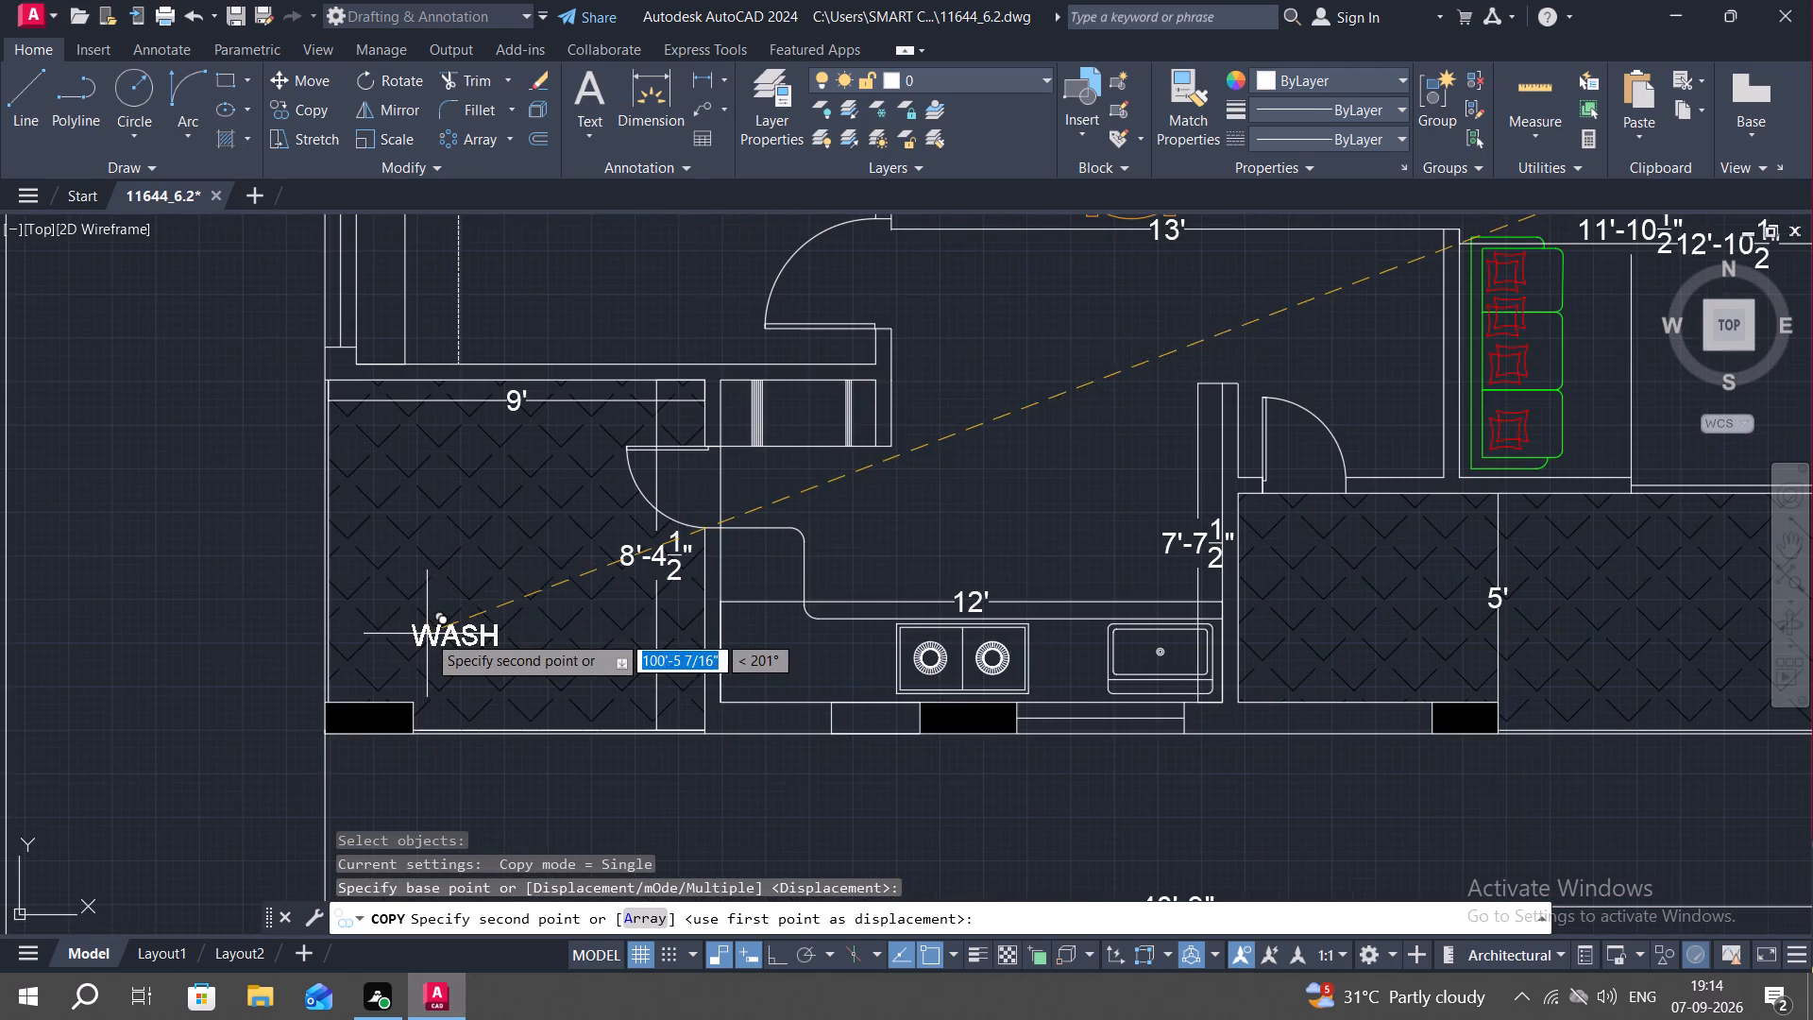
{"action": "left_click", "coordinate": [455, 552]}
Copy the KITCHEN label into the right unit's kitchen, above the counter with the 9'-6" dimension.
{"action": "scroll", "coordinate": [487, 624], "scroll_direction": "down", "scroll_amount": 2}
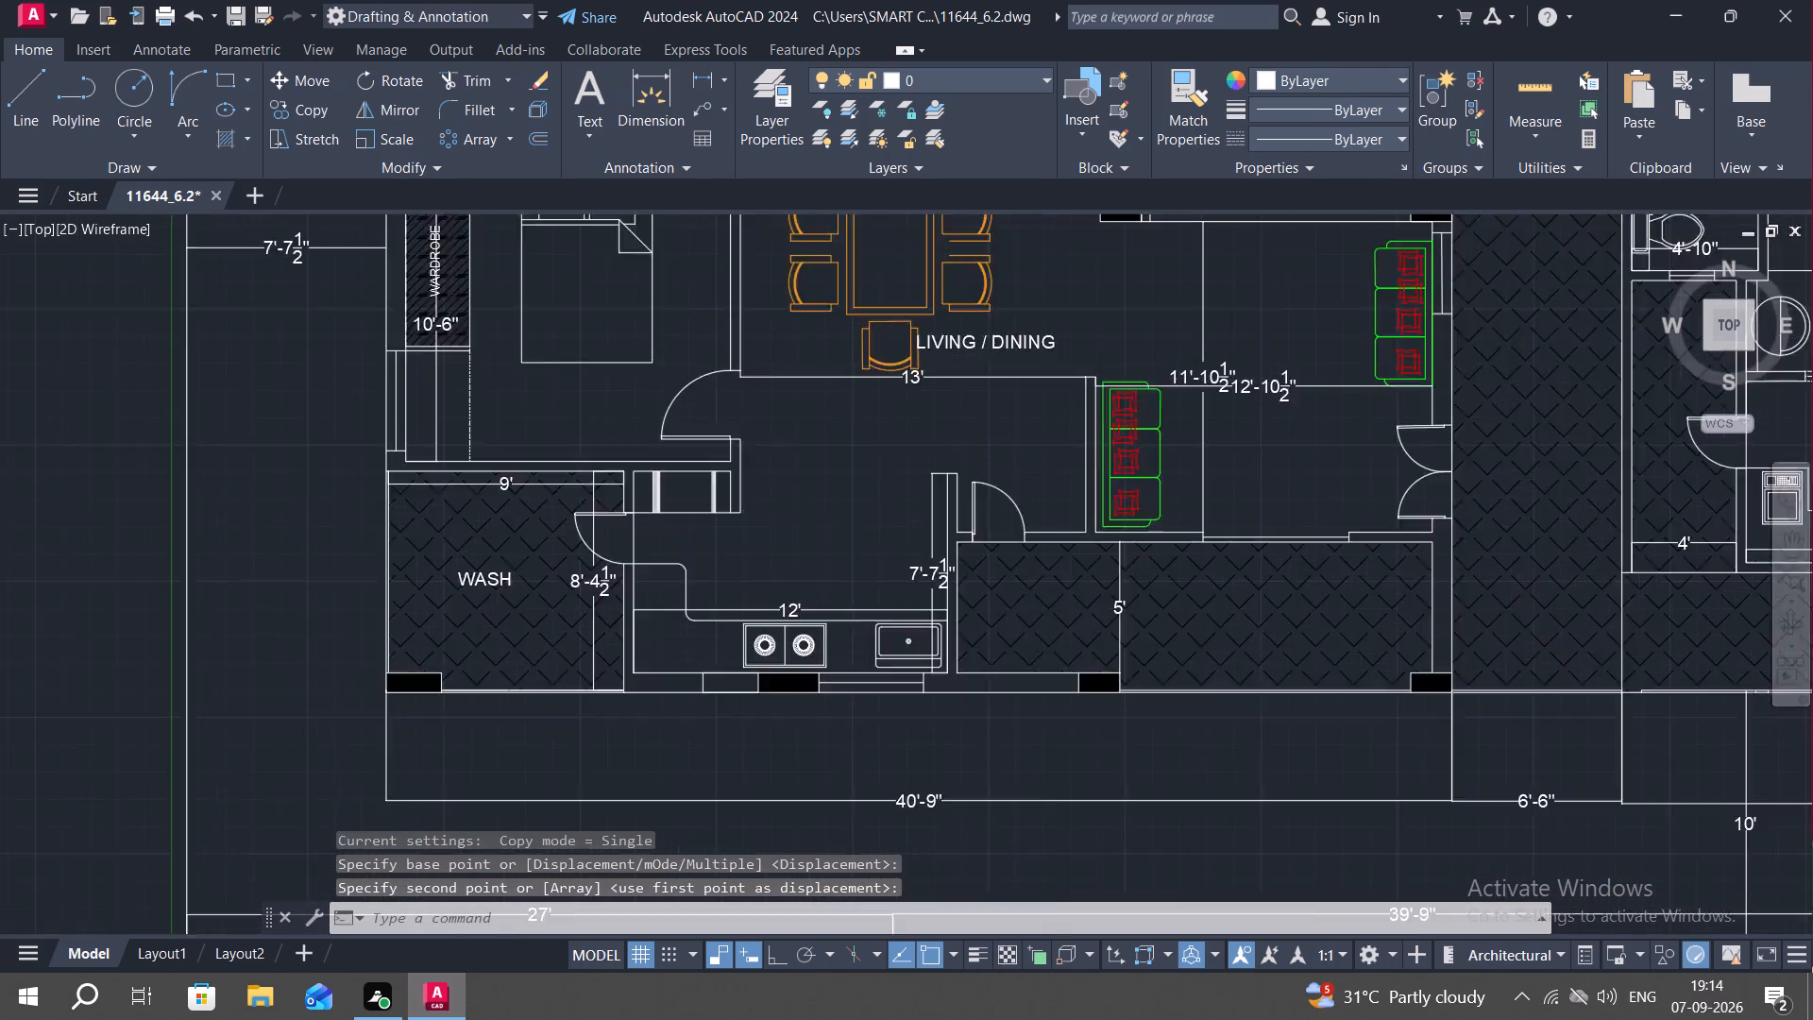
{"action": "middle_click_drag", "start_coordinate": [602, 637], "coordinate": [471, 661]}
{"action": "scroll", "coordinate": [485, 657], "scroll_direction": "down", "scroll_amount": 1}
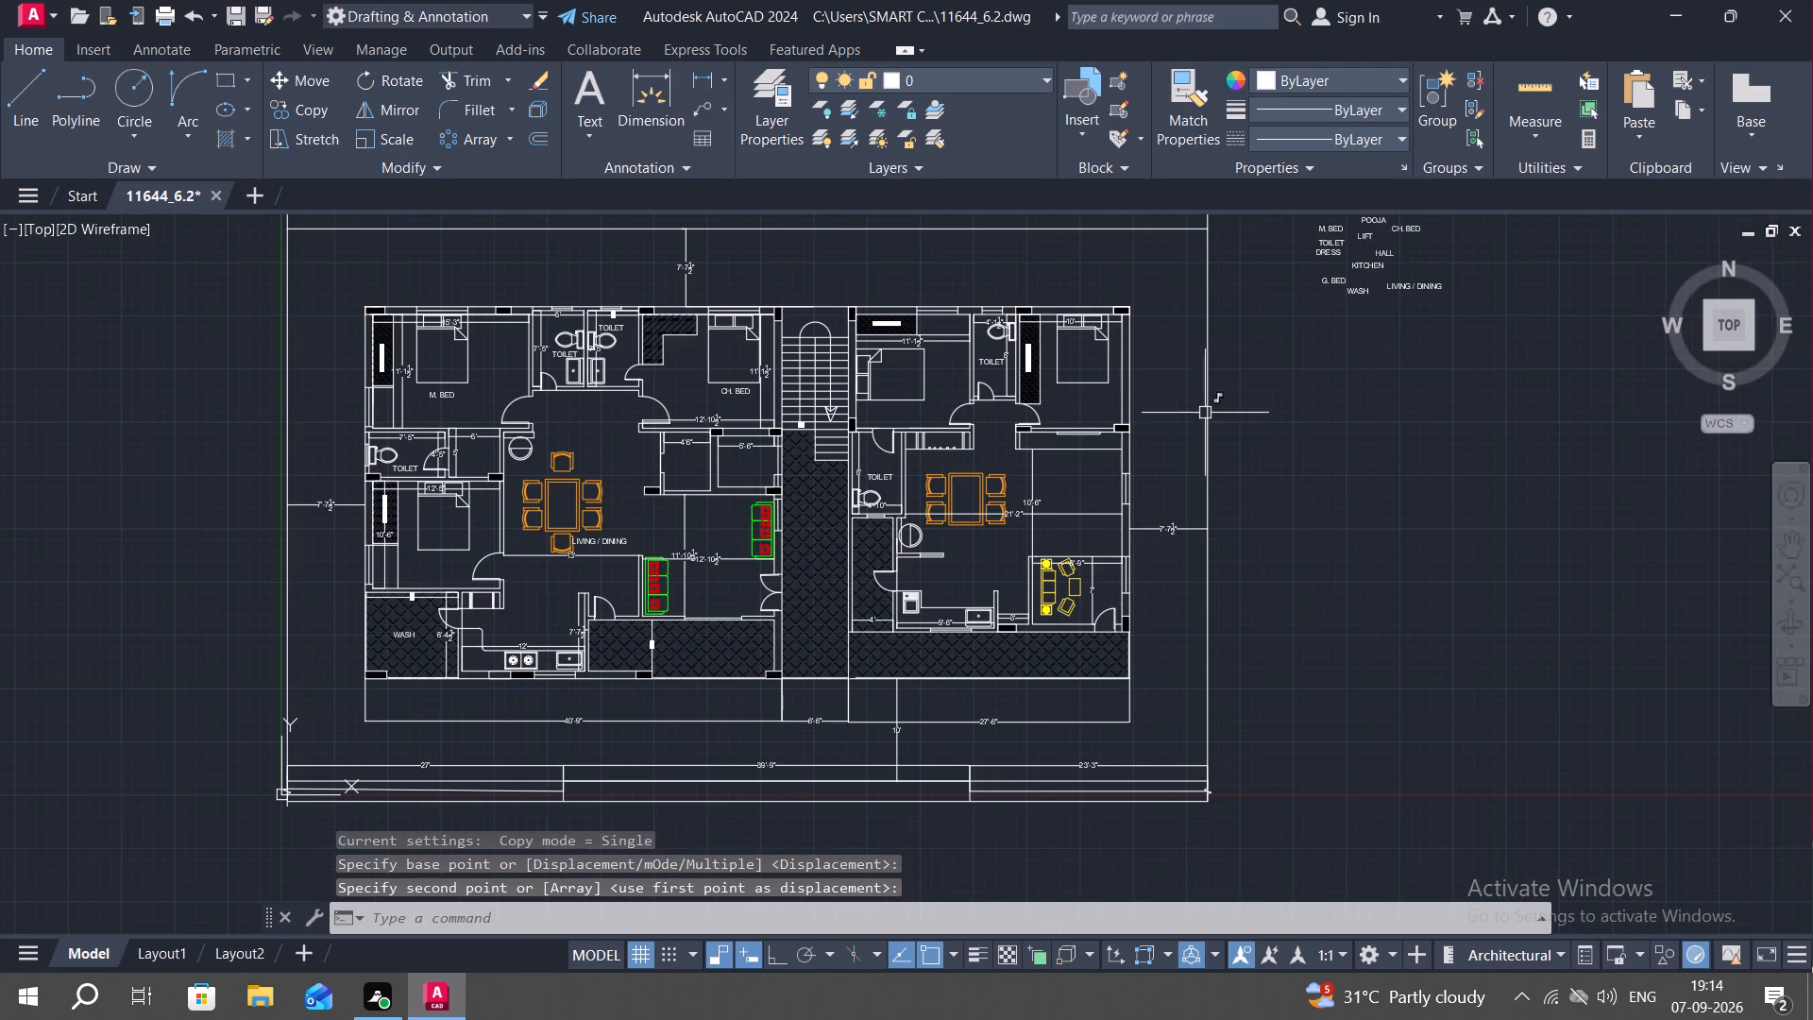
{"action": "scroll", "coordinate": [1357, 275], "scroll_direction": "up", "scroll_amount": 2}
{"action": "key", "text": "space"}
{"action": "left_click", "coordinate": [1359, 251]}
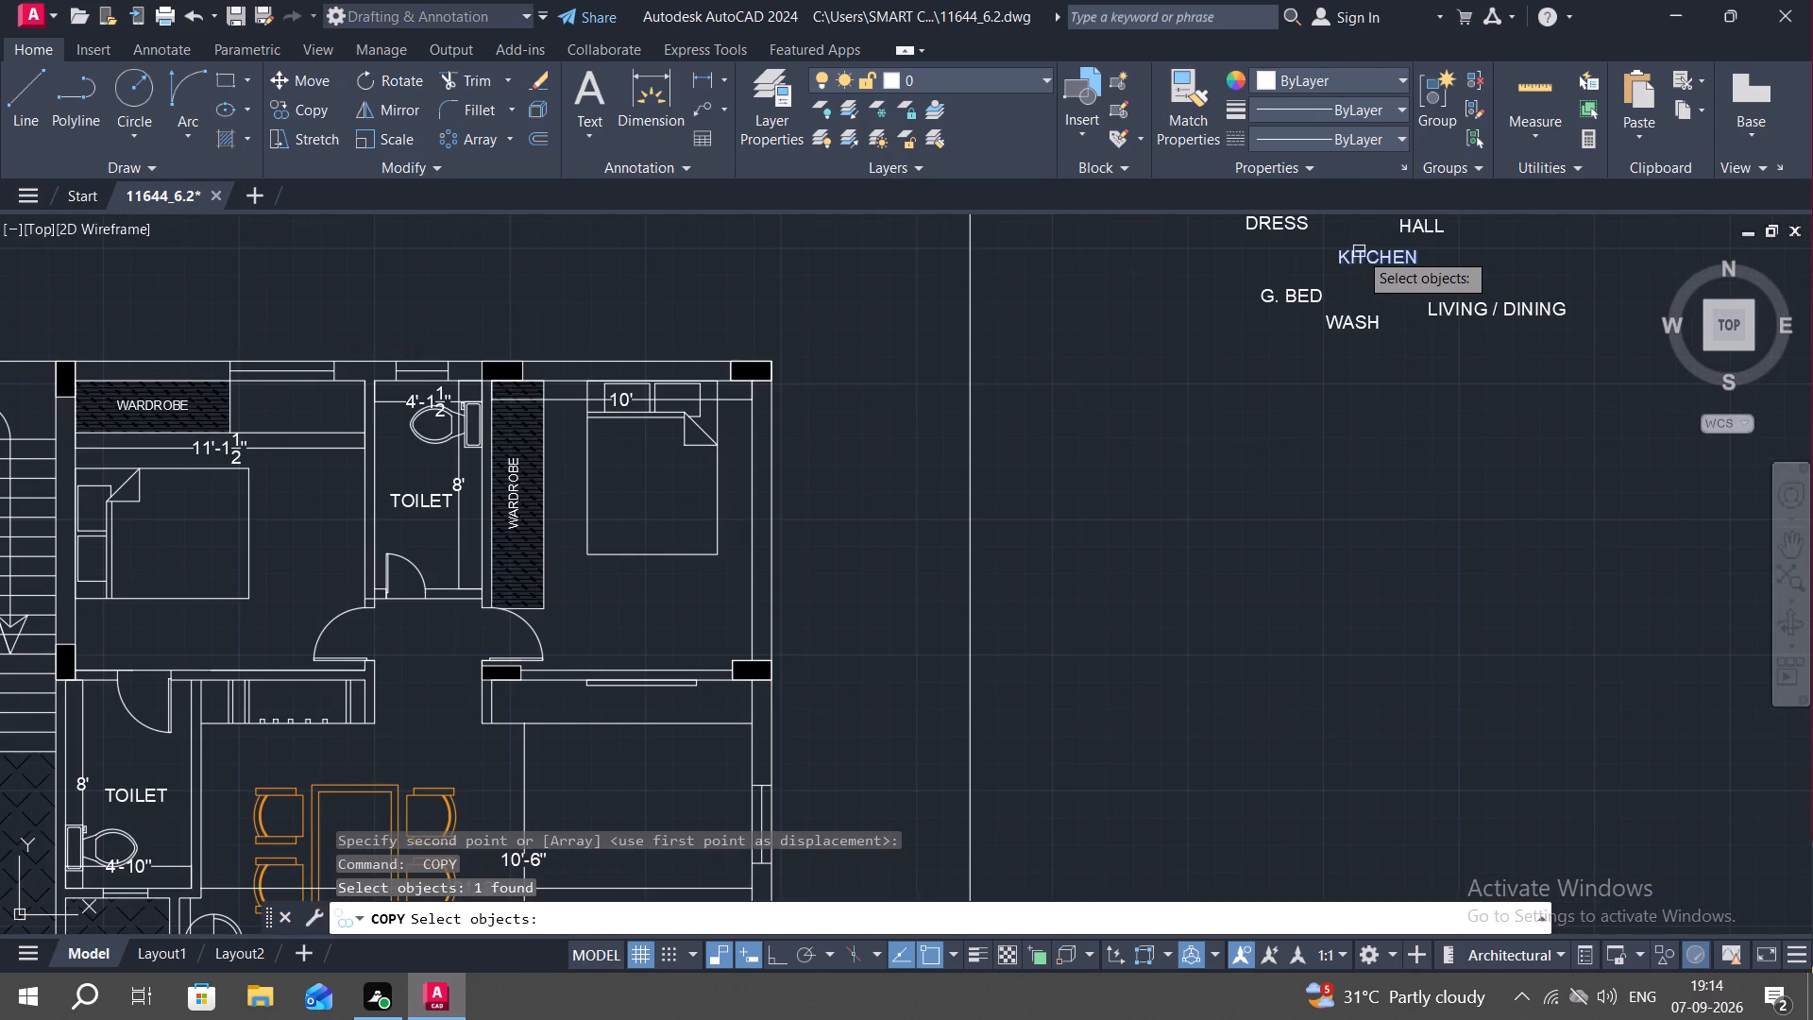
{"action": "right_click", "coordinate": [1359, 251]}
{"action": "left_click", "coordinate": [1359, 250]}
{"action": "middle_click_drag", "start_coordinate": [732, 671], "coordinate": [1228, 249]}
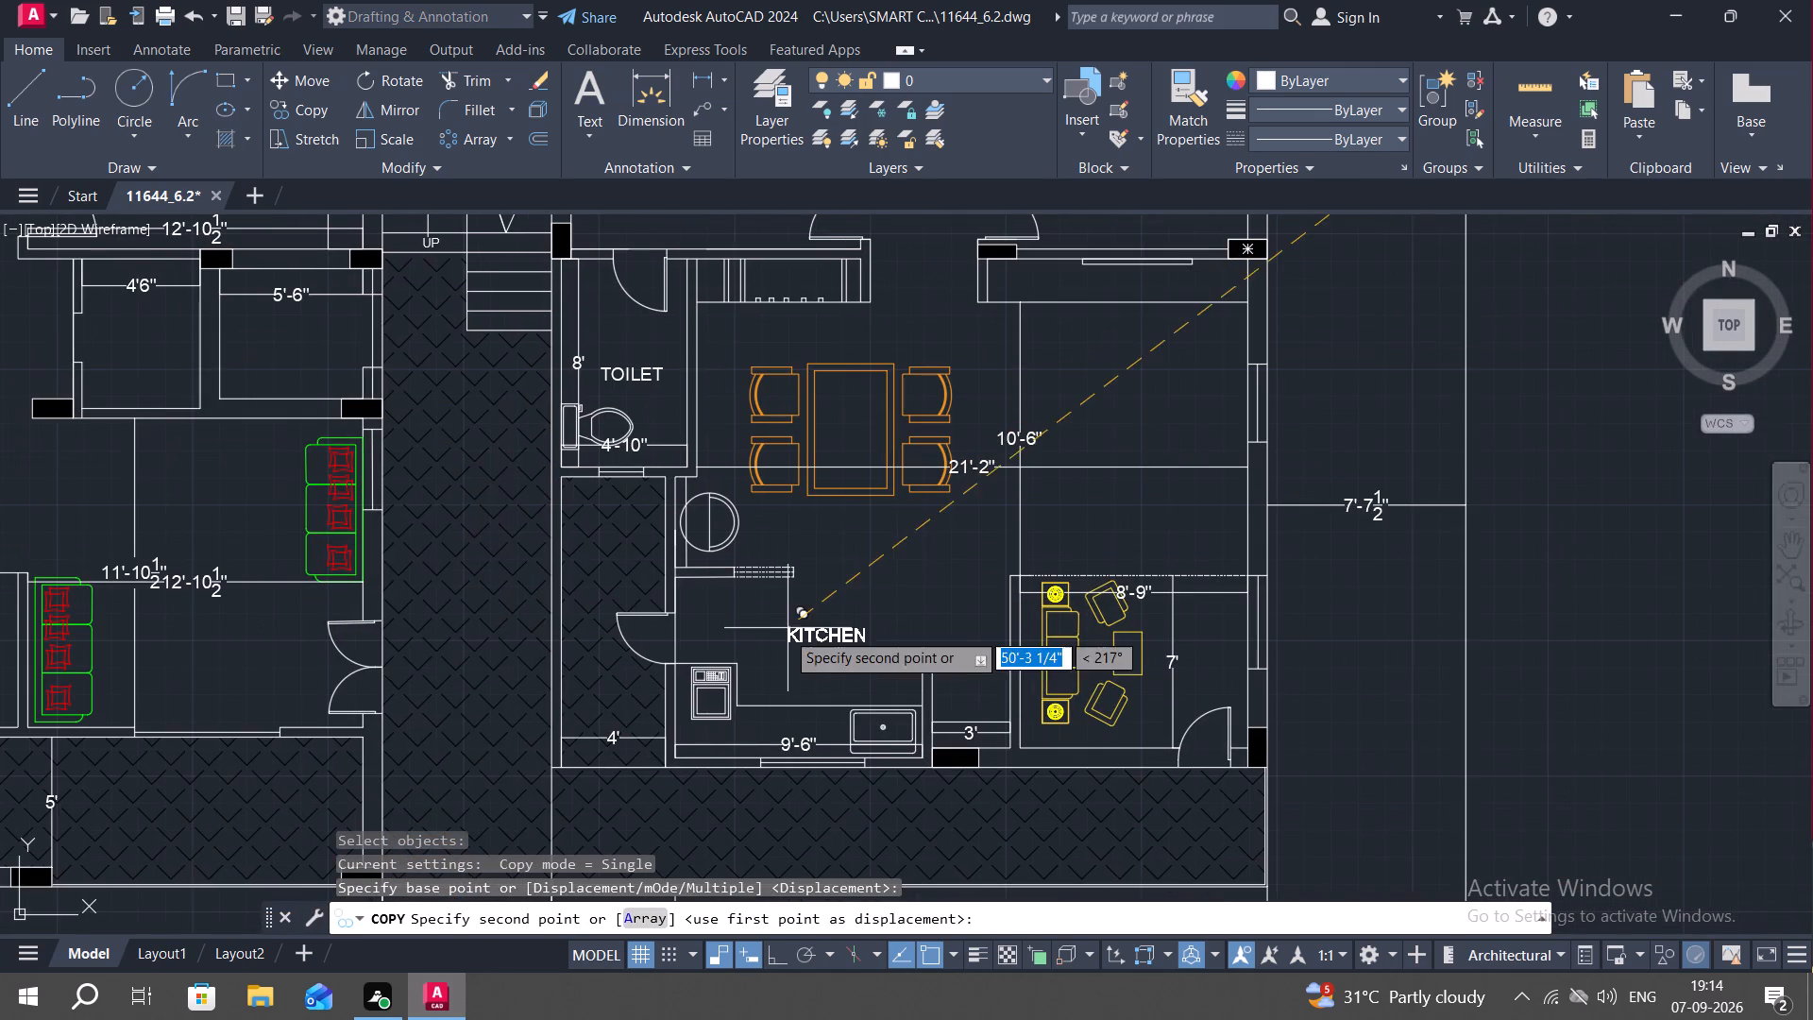
{"action": "left_click", "coordinate": [771, 680]}
Copy the right unit's KITCHEN label into the left unit's kitchen, above the 12' dimension.
{"action": "key", "text": "space"}
{"action": "left_click", "coordinate": [784, 684]}
{"action": "right_click", "coordinate": [787, 684]}
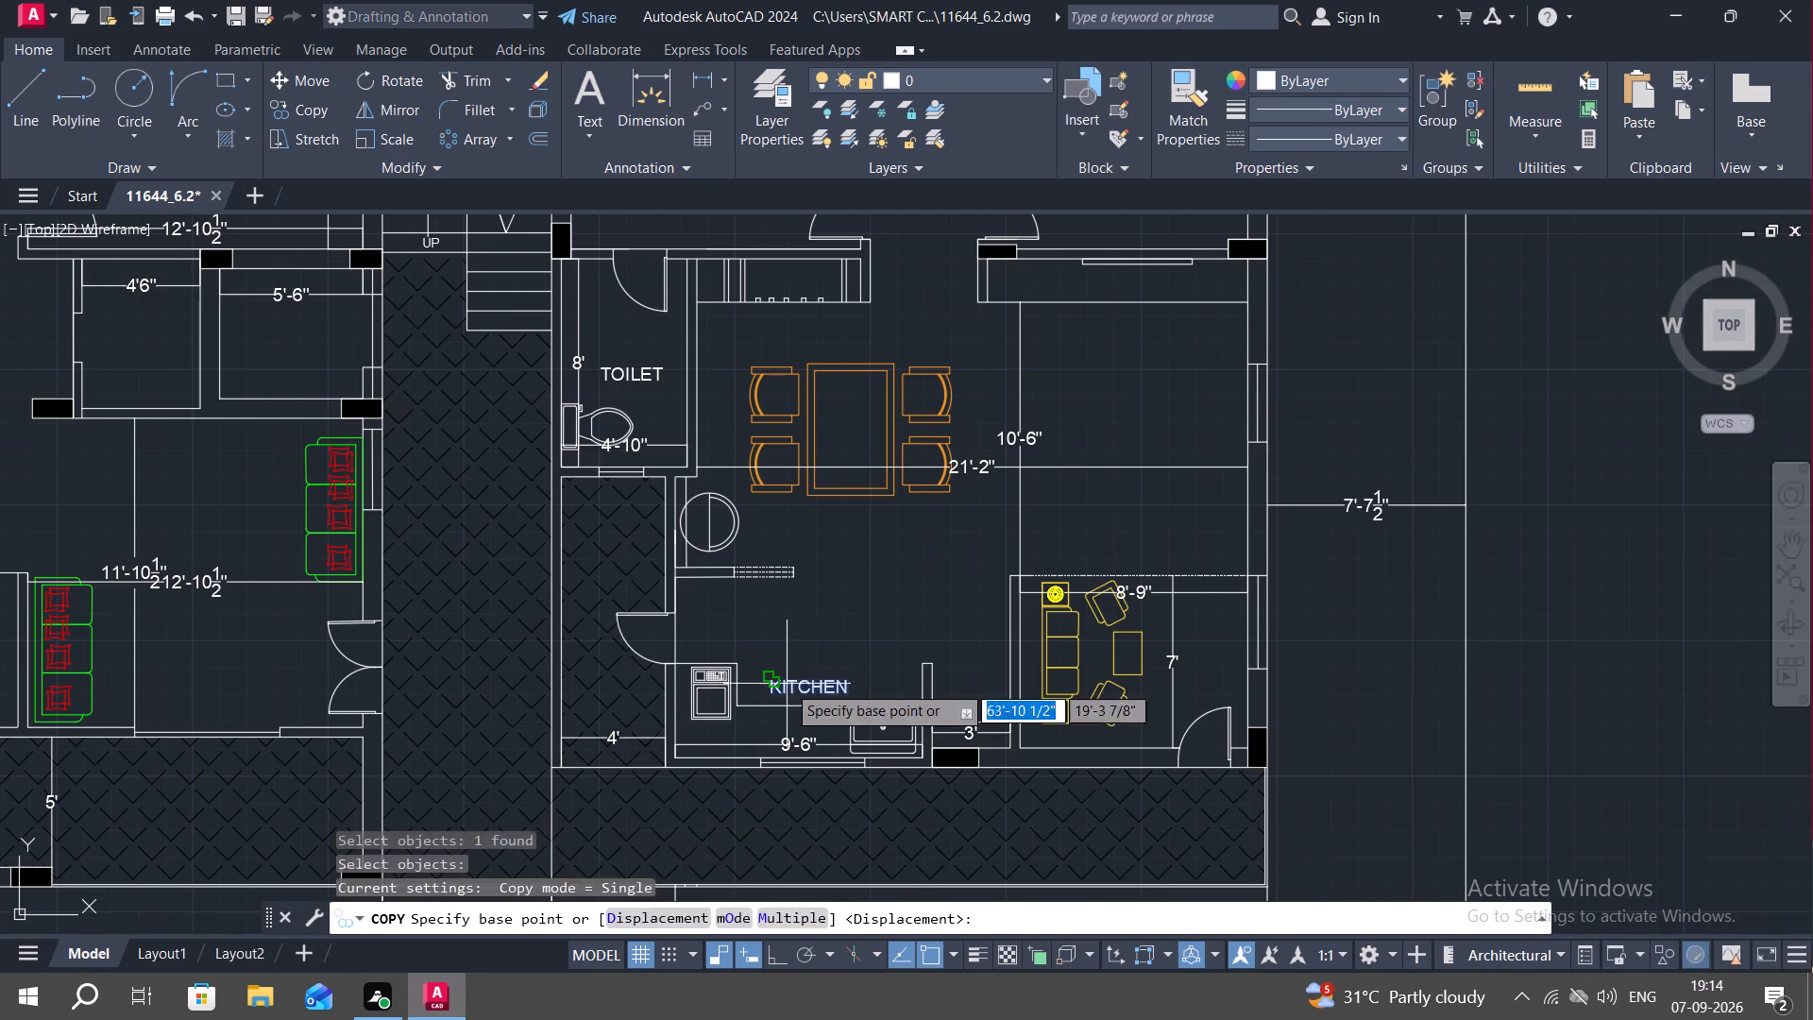
{"action": "left_click_drag", "start_coordinate": [787, 684], "coordinate": [773, 690]}
{"action": "middle_click_drag", "start_coordinate": [481, 708], "coordinate": [1266, 531]}
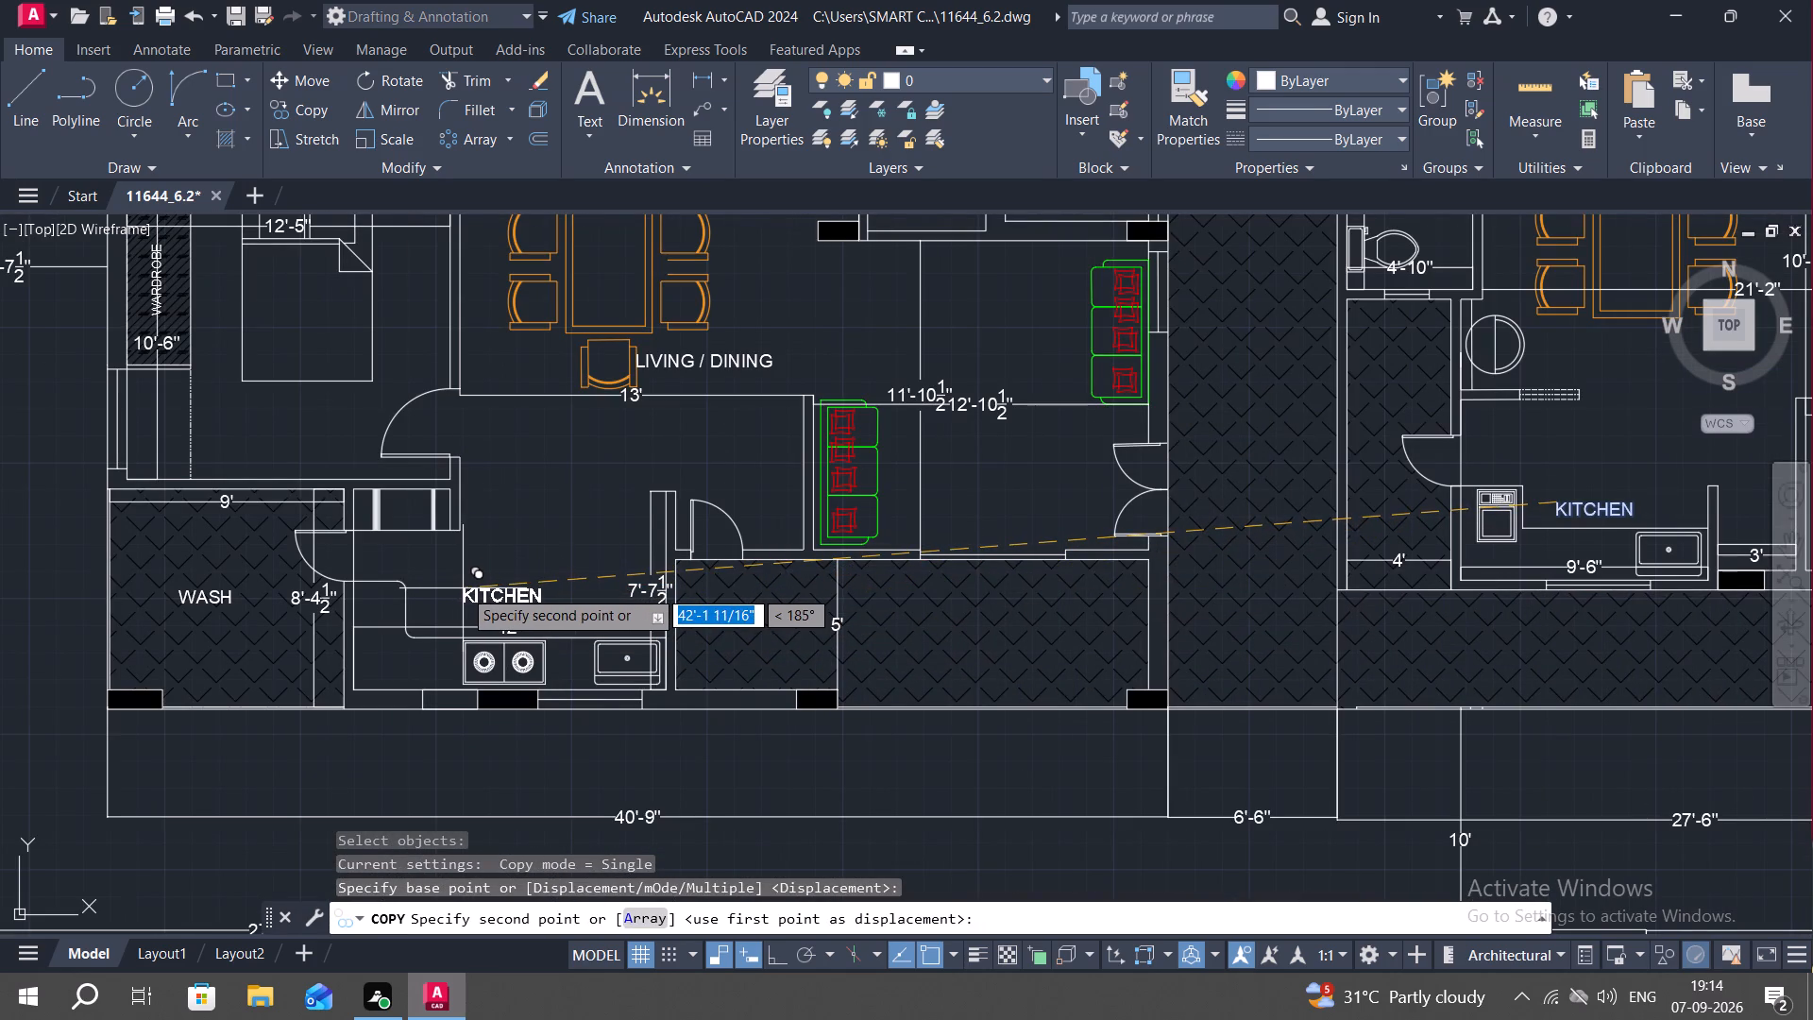
{"action": "left_click", "coordinate": [463, 588]}
Change the spare WASH label in the label group beside the plan to read 5' BALCONY.
{"action": "scroll", "coordinate": [644, 586], "scroll_direction": "down", "scroll_amount": 1}
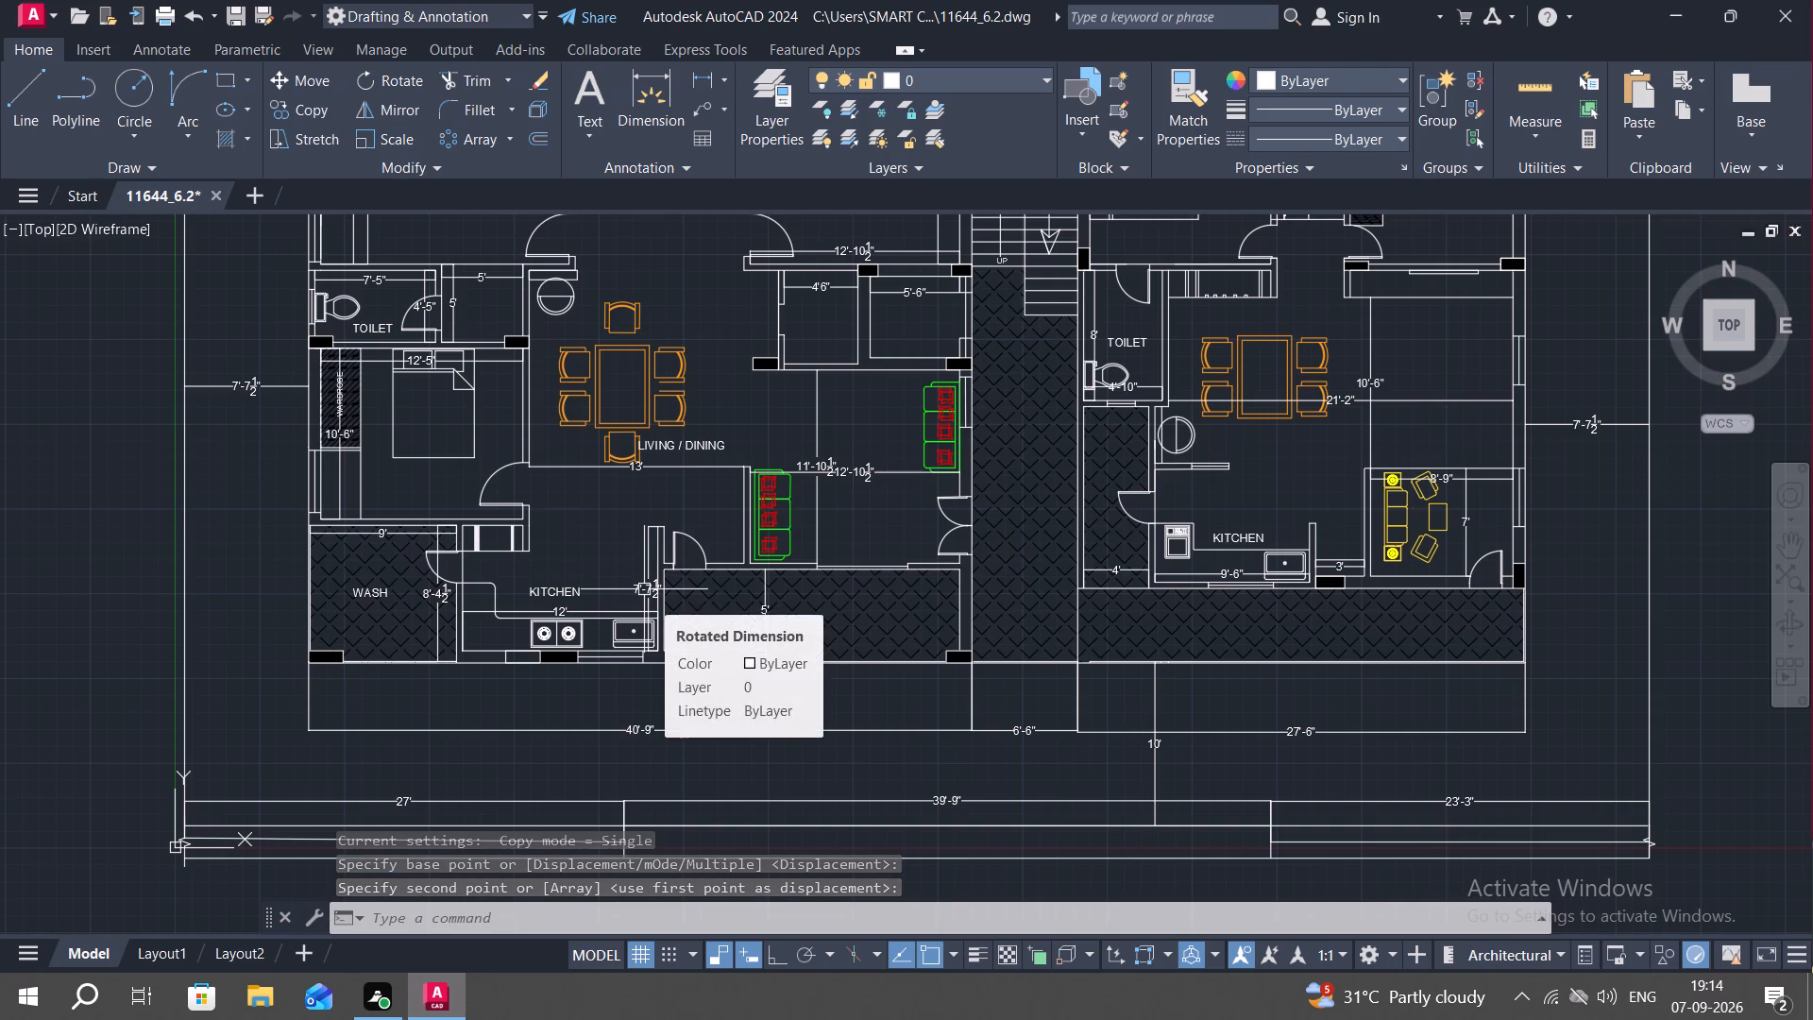
{"action": "middle_click_drag", "start_coordinate": [760, 588], "coordinate": [532, 586]}
{"action": "scroll", "coordinate": [518, 578], "scroll_direction": "down", "scroll_amount": 1}
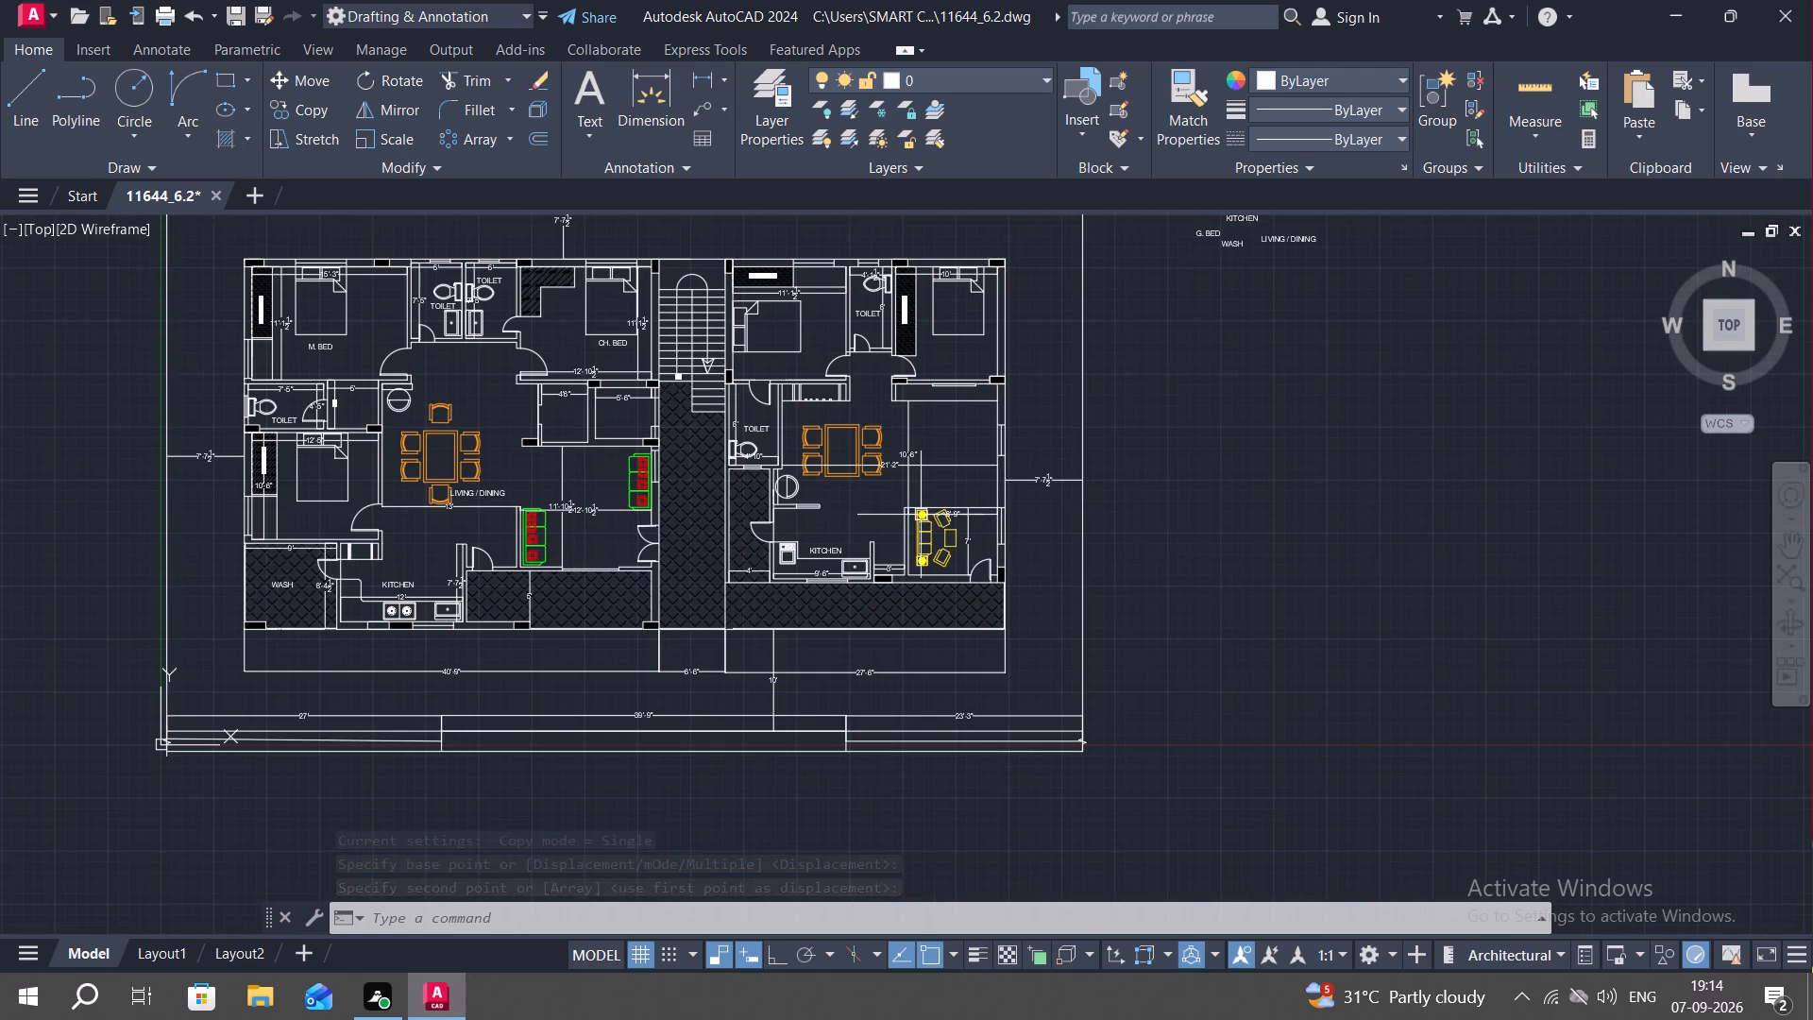
{"action": "middle_click_drag", "start_coordinate": [1184, 384], "coordinate": [1006, 562]}
{"action": "scroll", "coordinate": [1051, 430], "scroll_direction": "up", "scroll_amount": 3}
{"action": "double_click", "coordinate": [1056, 391]}
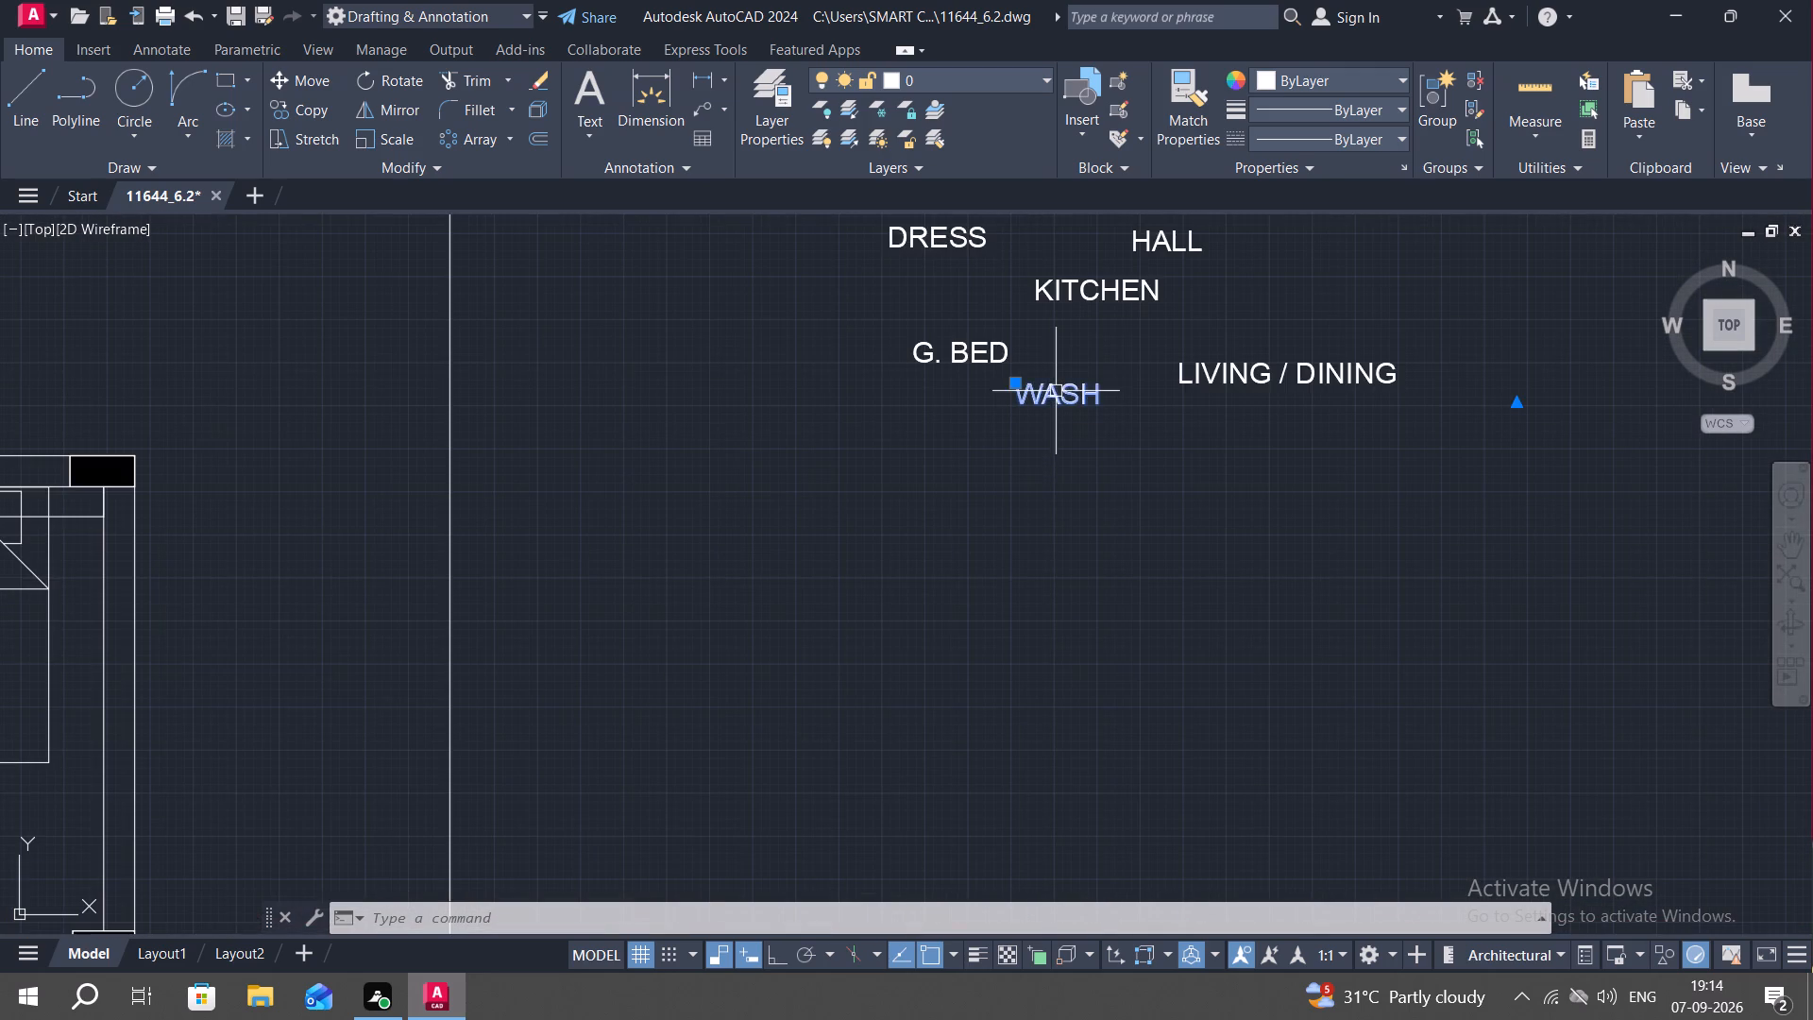
{"action": "left_click", "coordinate": [1112, 393]}
{"action": "key", "text": "BackSpace"}
{"action": "key", "text": "BackSpace"}
{"action": "key", "text": "BackSpace"}
{"action": "key", "text": "BackSpace"}
{"action": "key", "text": "BackSpace"}
{"action": "key", "text": "BackSpace"}
{"action": "key", "text": "BackSpace"}
{"action": "key", "text": "BackSpace"}
{"action": "key", "text": "BackSpace"}
{"action": "key", "text": "BackSpace"}
{"action": "key", "text": "BackSpace"}
{"action": "key", "text": "BackSpace"}
{"action": "key", "text": "BackSpace"}
{"action": "key", "text": "BackSpace"}
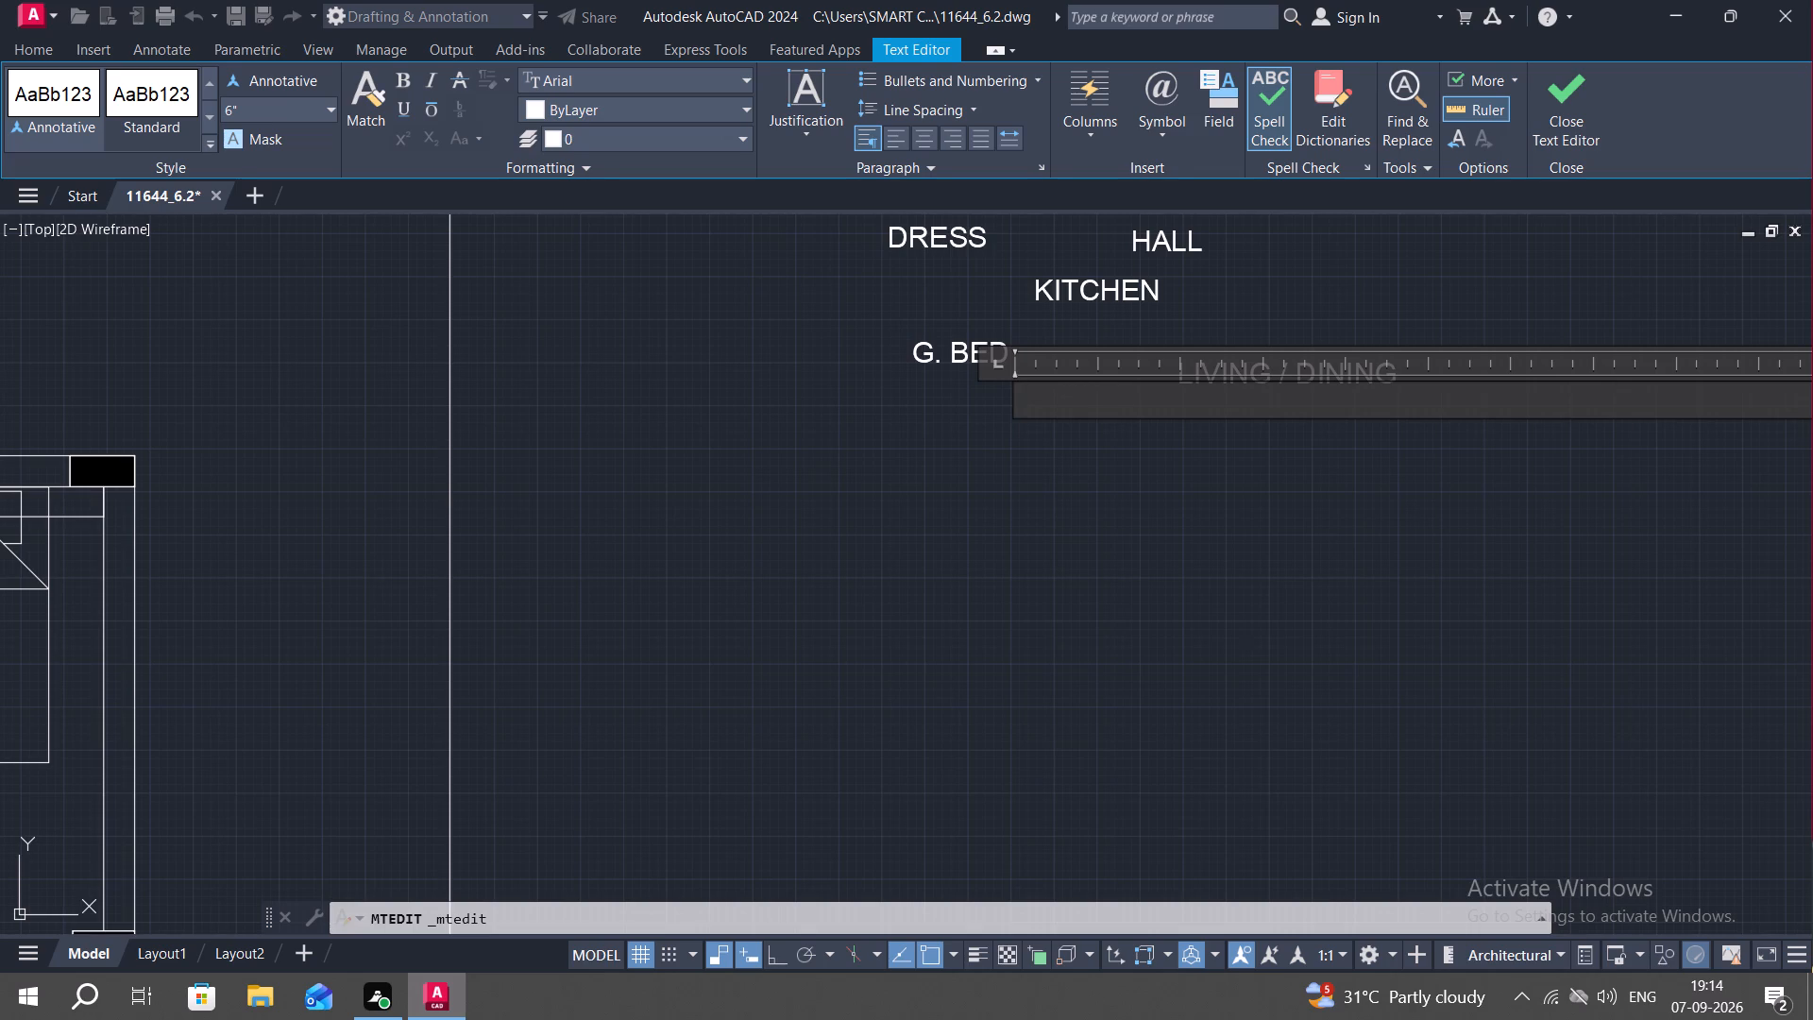
{"action": "key", "text": "5"}
{"action": "key", "text": "shift+quotedbl"}
{"action": "key", "text": "shift+Return"}
{"action": "key", "text": "BackSpace"}
{"action": "key", "text": "BackSpace"}
{"action": "type", "text": "'"}
{"action": "key", "text": "space"}
{"action": "key", "text": "b"}
{"action": "type", "text": "ALCONY"}
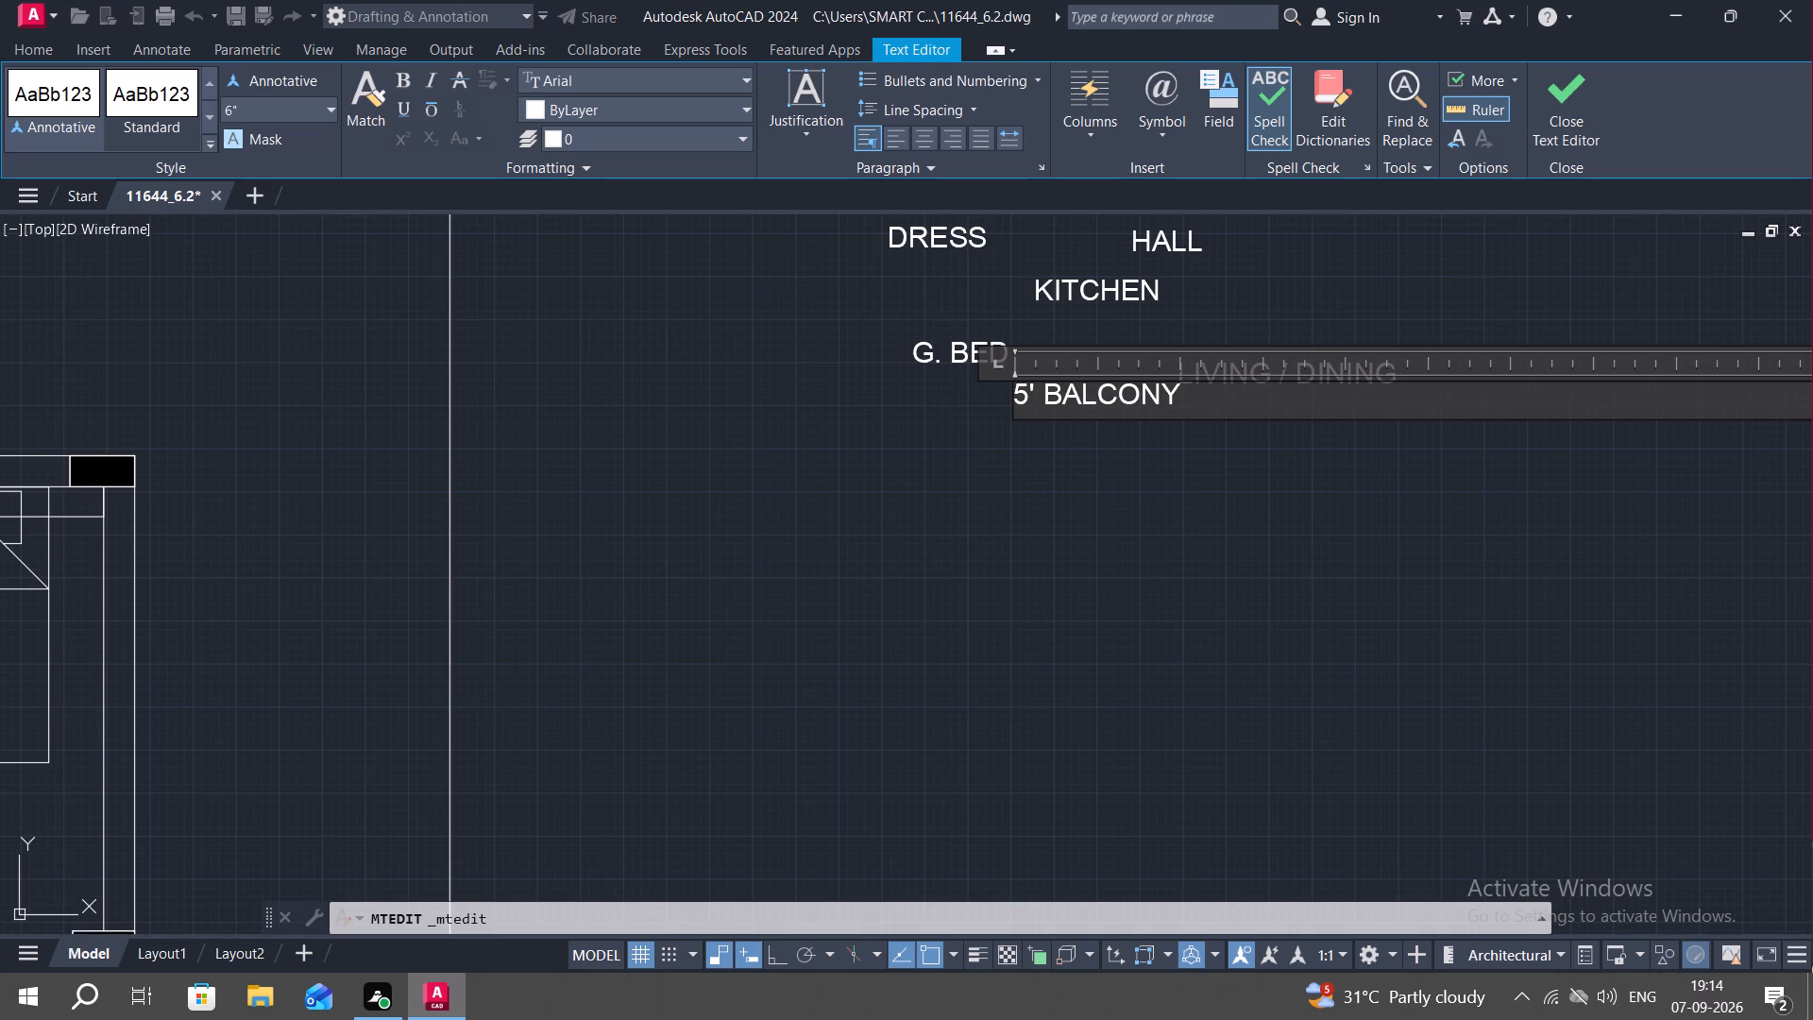
{"action": "left_click", "coordinate": [989, 447]}
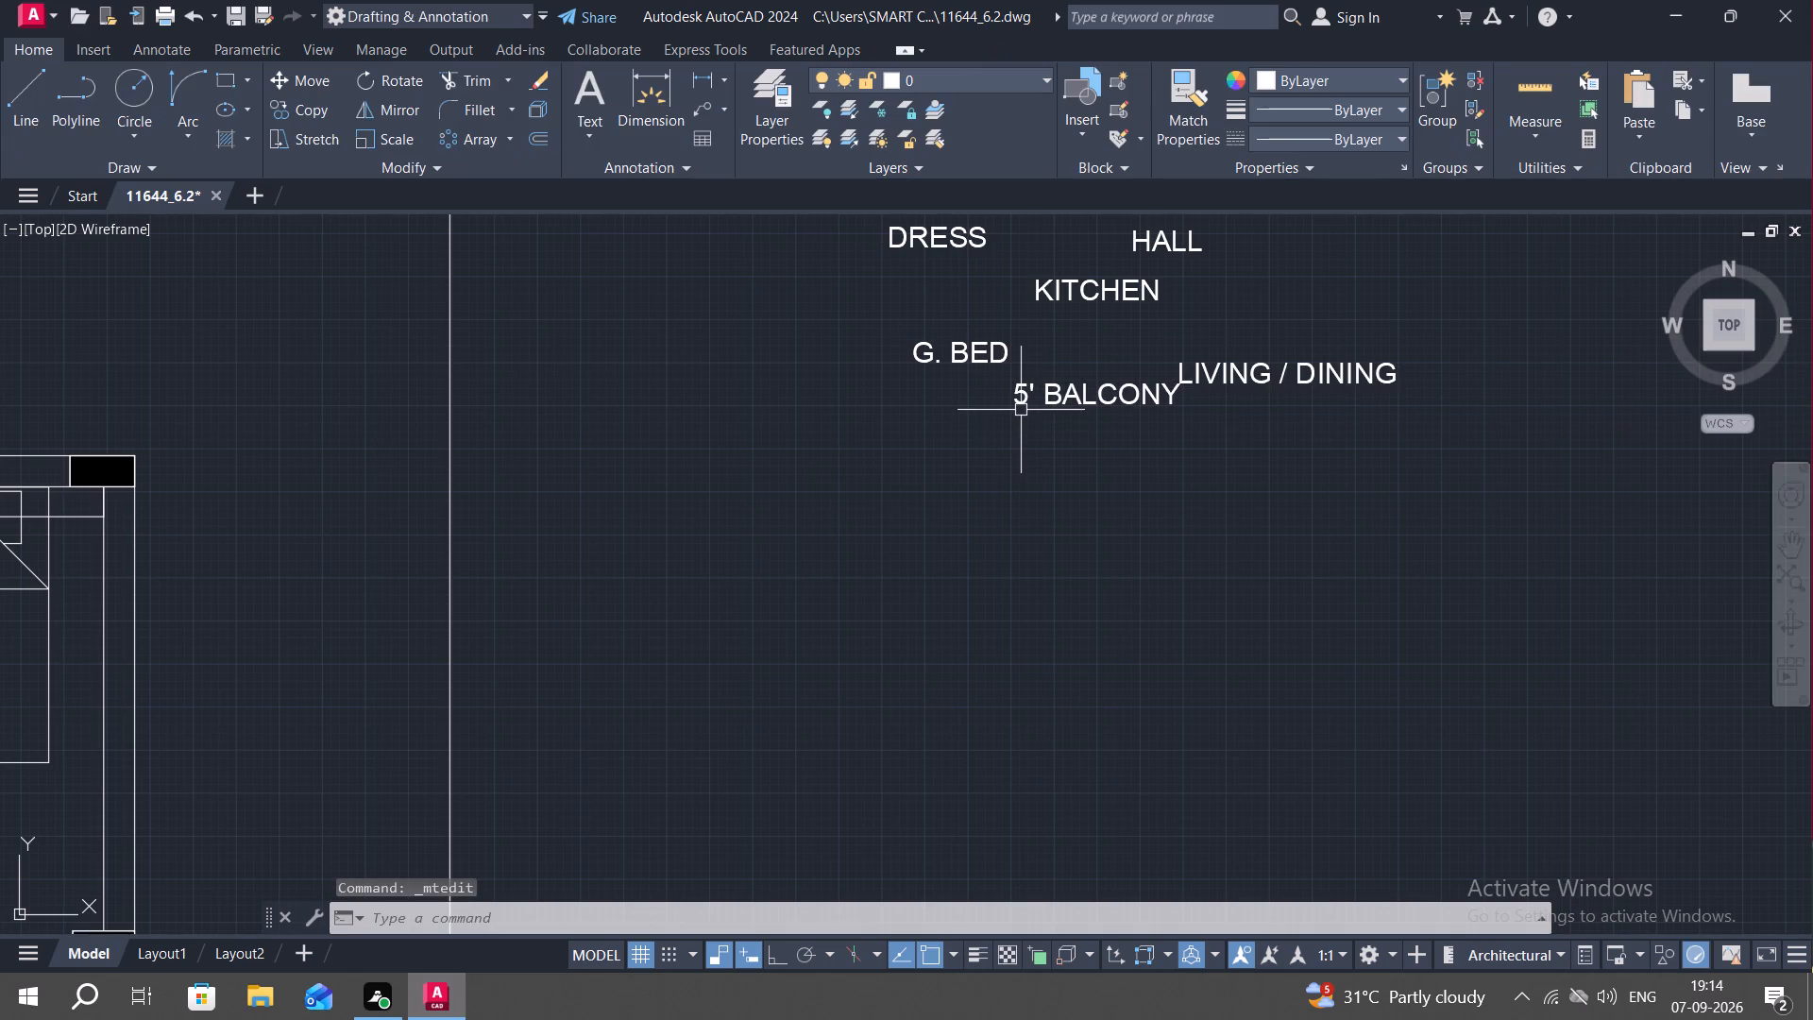
Copy the 5' BALCONY label into the left unit's hatched front balcony, beside the 5' dimension.
{"action": "type", "text": "CO"}
{"action": "key", "text": "space"}
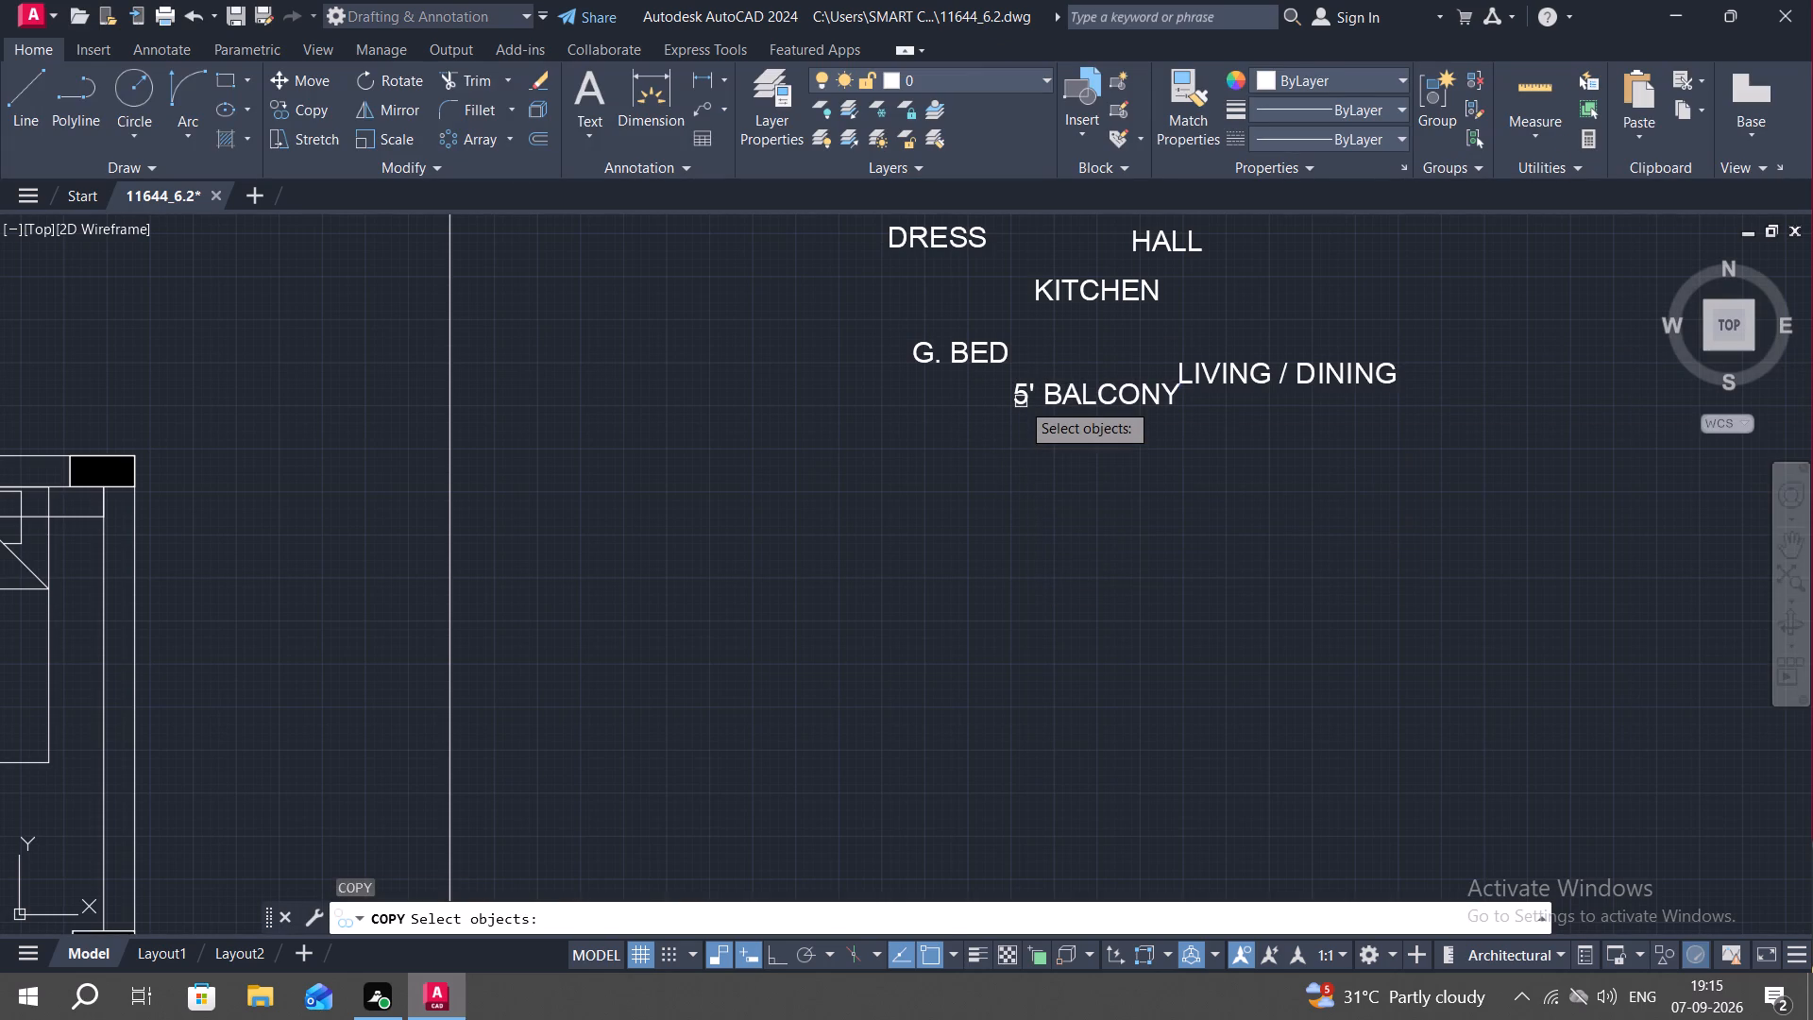
{"action": "left_click", "coordinate": [1021, 401]}
{"action": "right_click", "coordinate": [1016, 390]}
{"action": "left_click", "coordinate": [1016, 390]}
{"action": "scroll", "coordinate": [470, 571], "scroll_direction": "down", "scroll_amount": 3}
{"action": "middle_click_drag", "start_coordinate": [376, 652], "coordinate": [893, 388]}
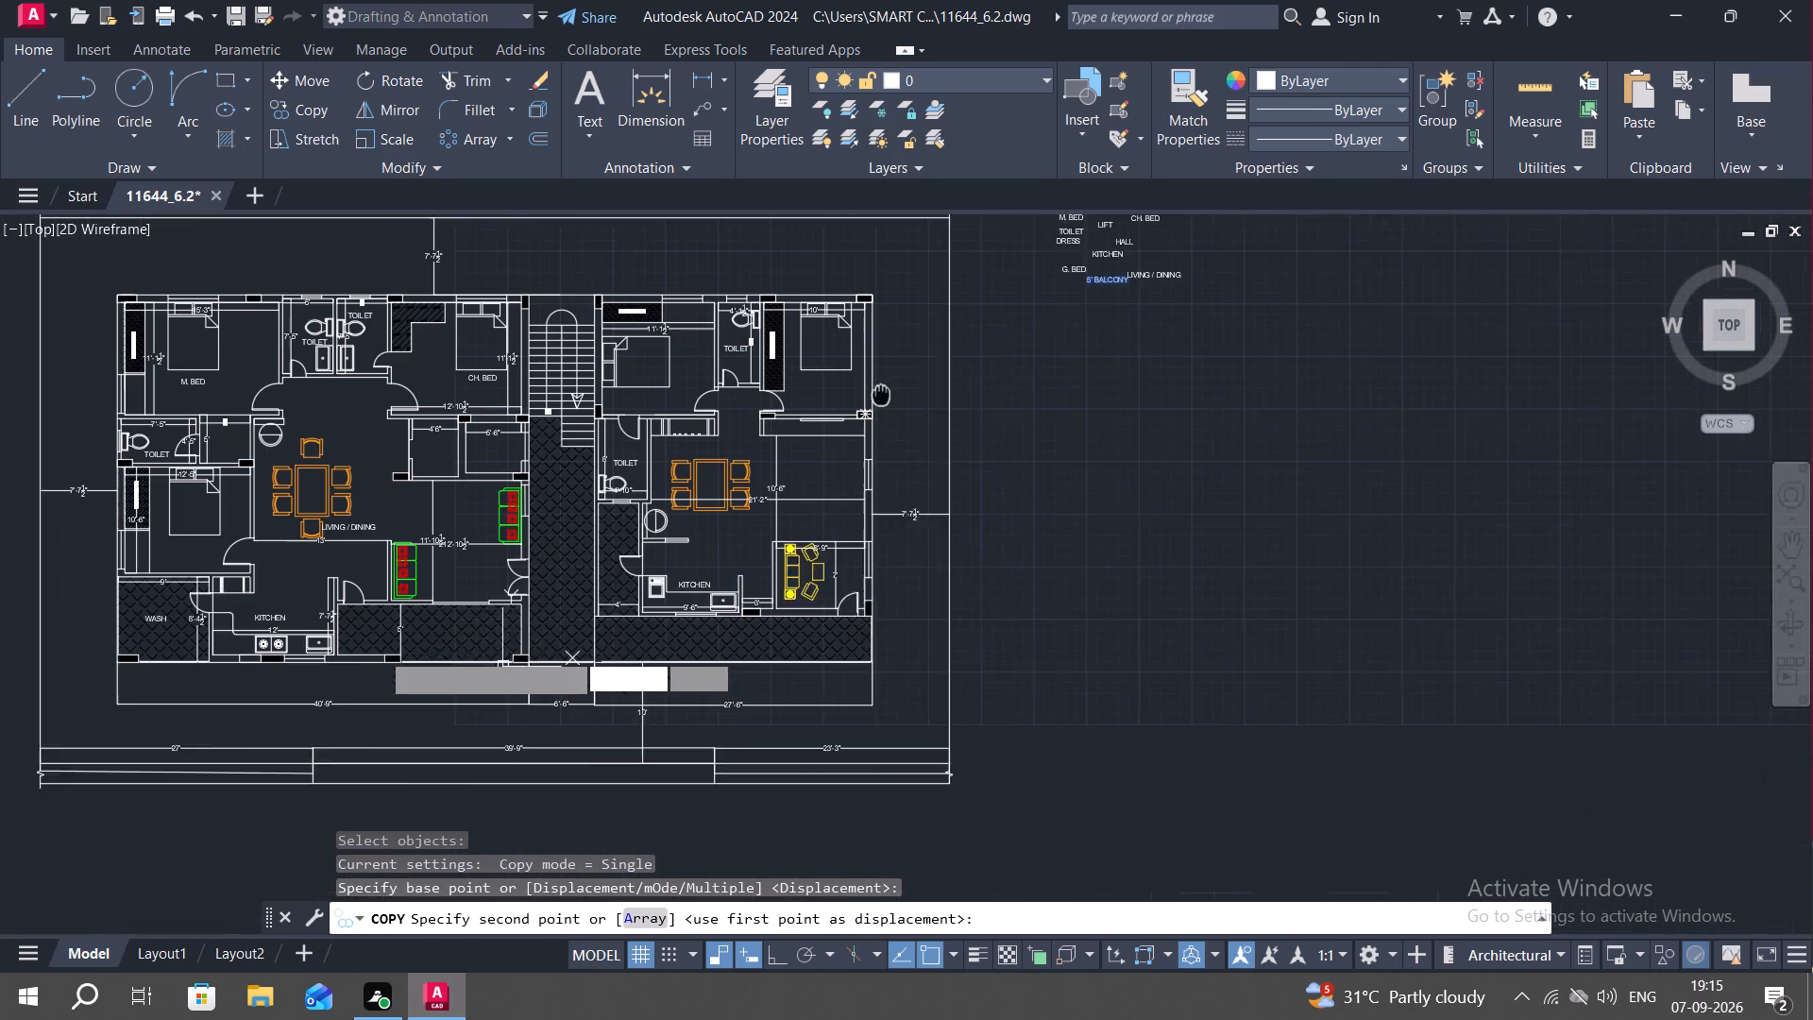
{"action": "scroll", "coordinate": [460, 620], "scroll_direction": "up", "scroll_amount": 2}
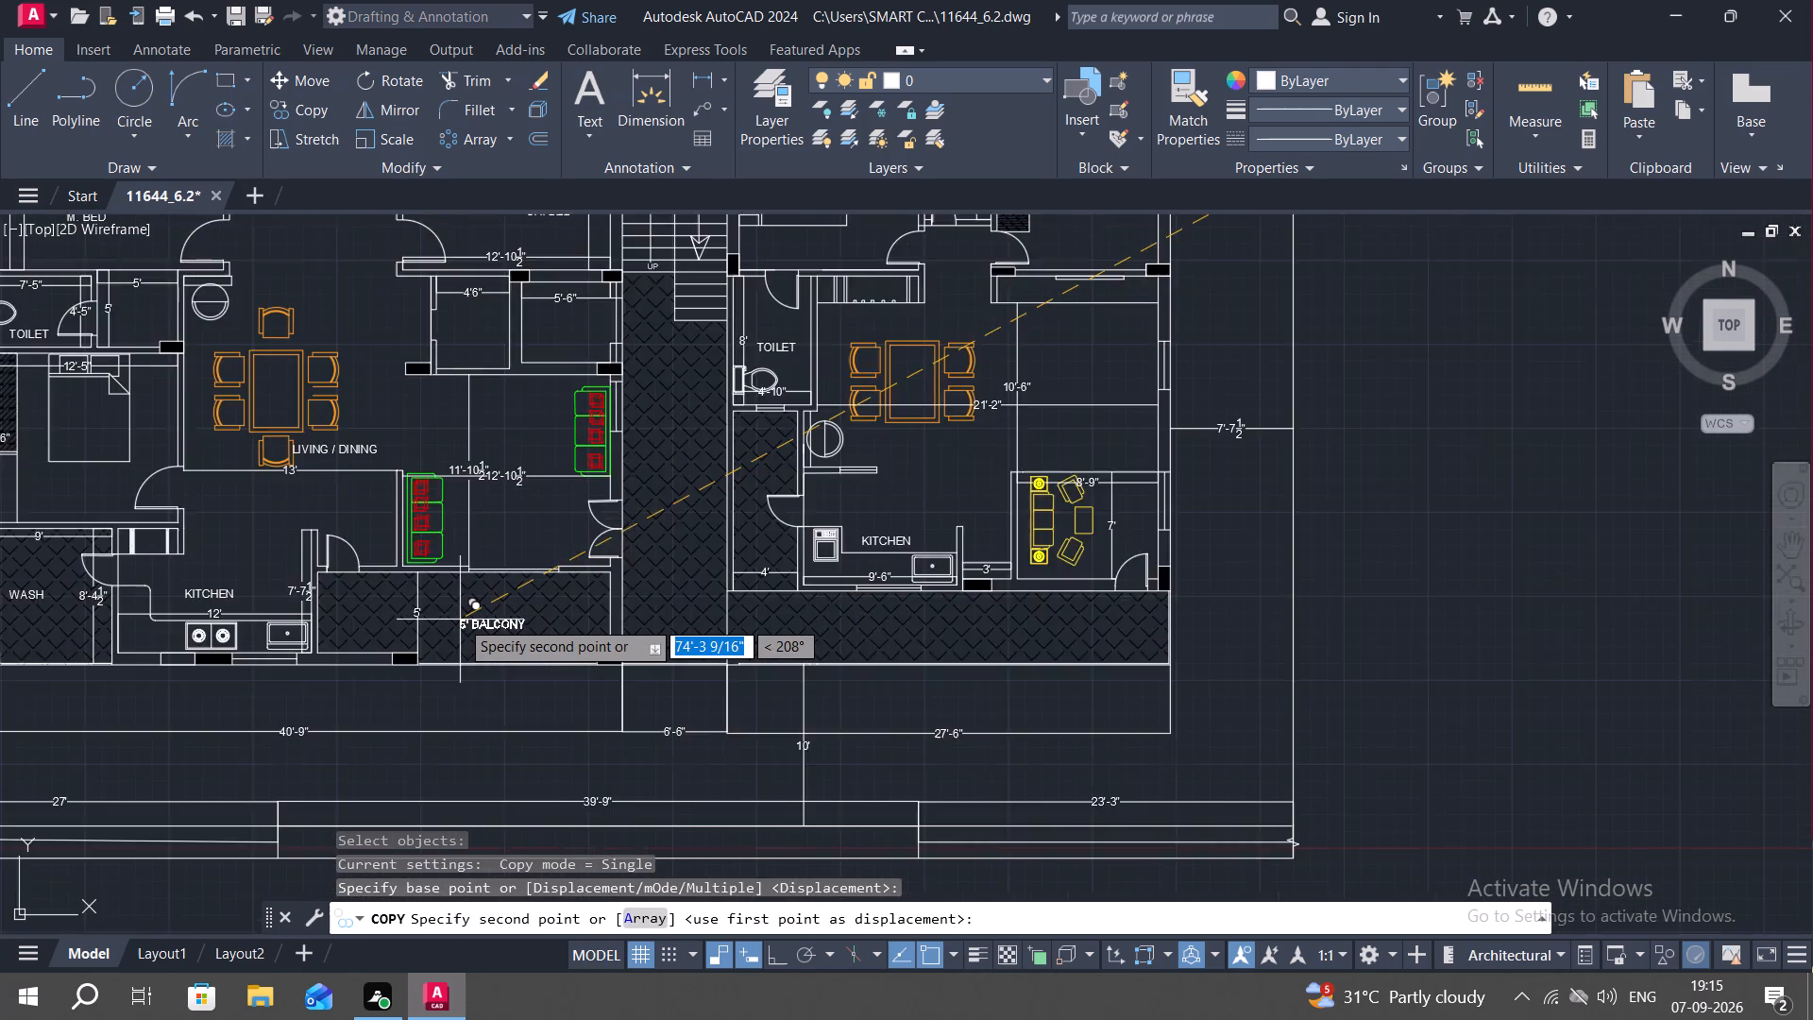
{"action": "scroll", "coordinate": [460, 620], "scroll_direction": "up", "scroll_amount": 2}
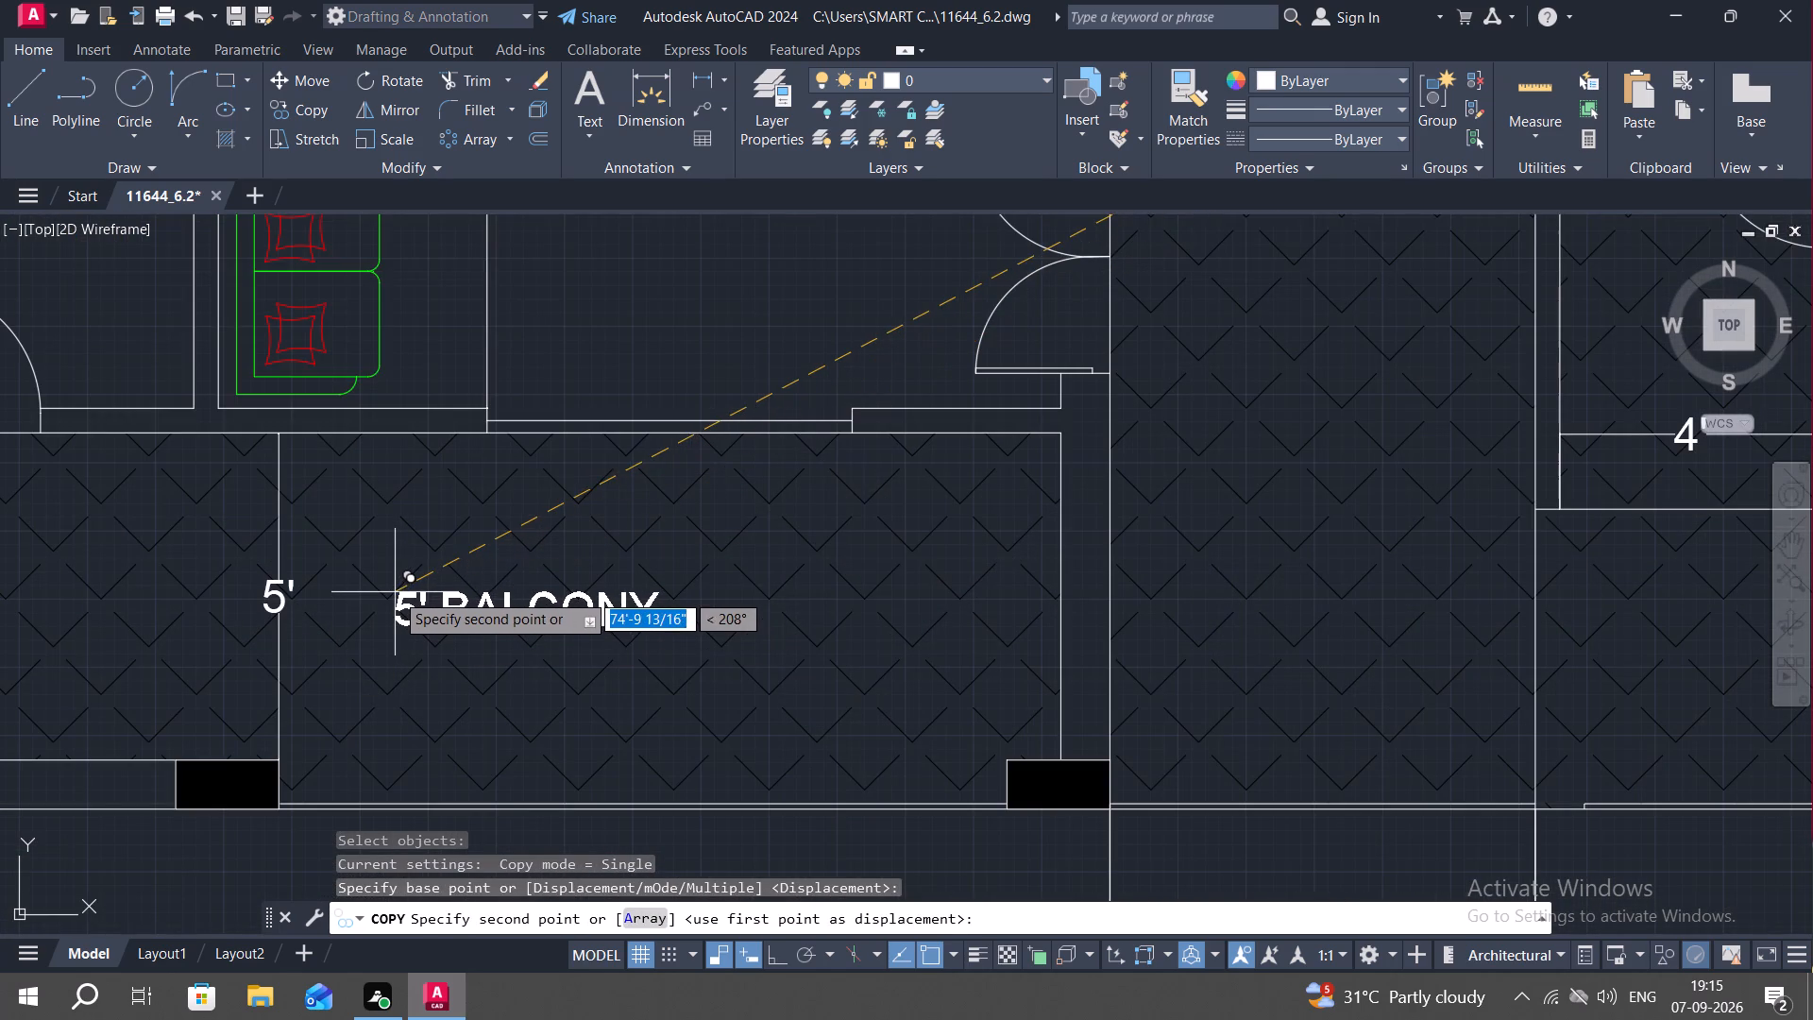
{"action": "left_click", "coordinate": [395, 592]}
Copy the DRESS label into the left unit's 5' by 5' space between the toilet and the round wash basin.
{"action": "scroll", "coordinate": [557, 615], "scroll_direction": "down", "scroll_amount": 1}
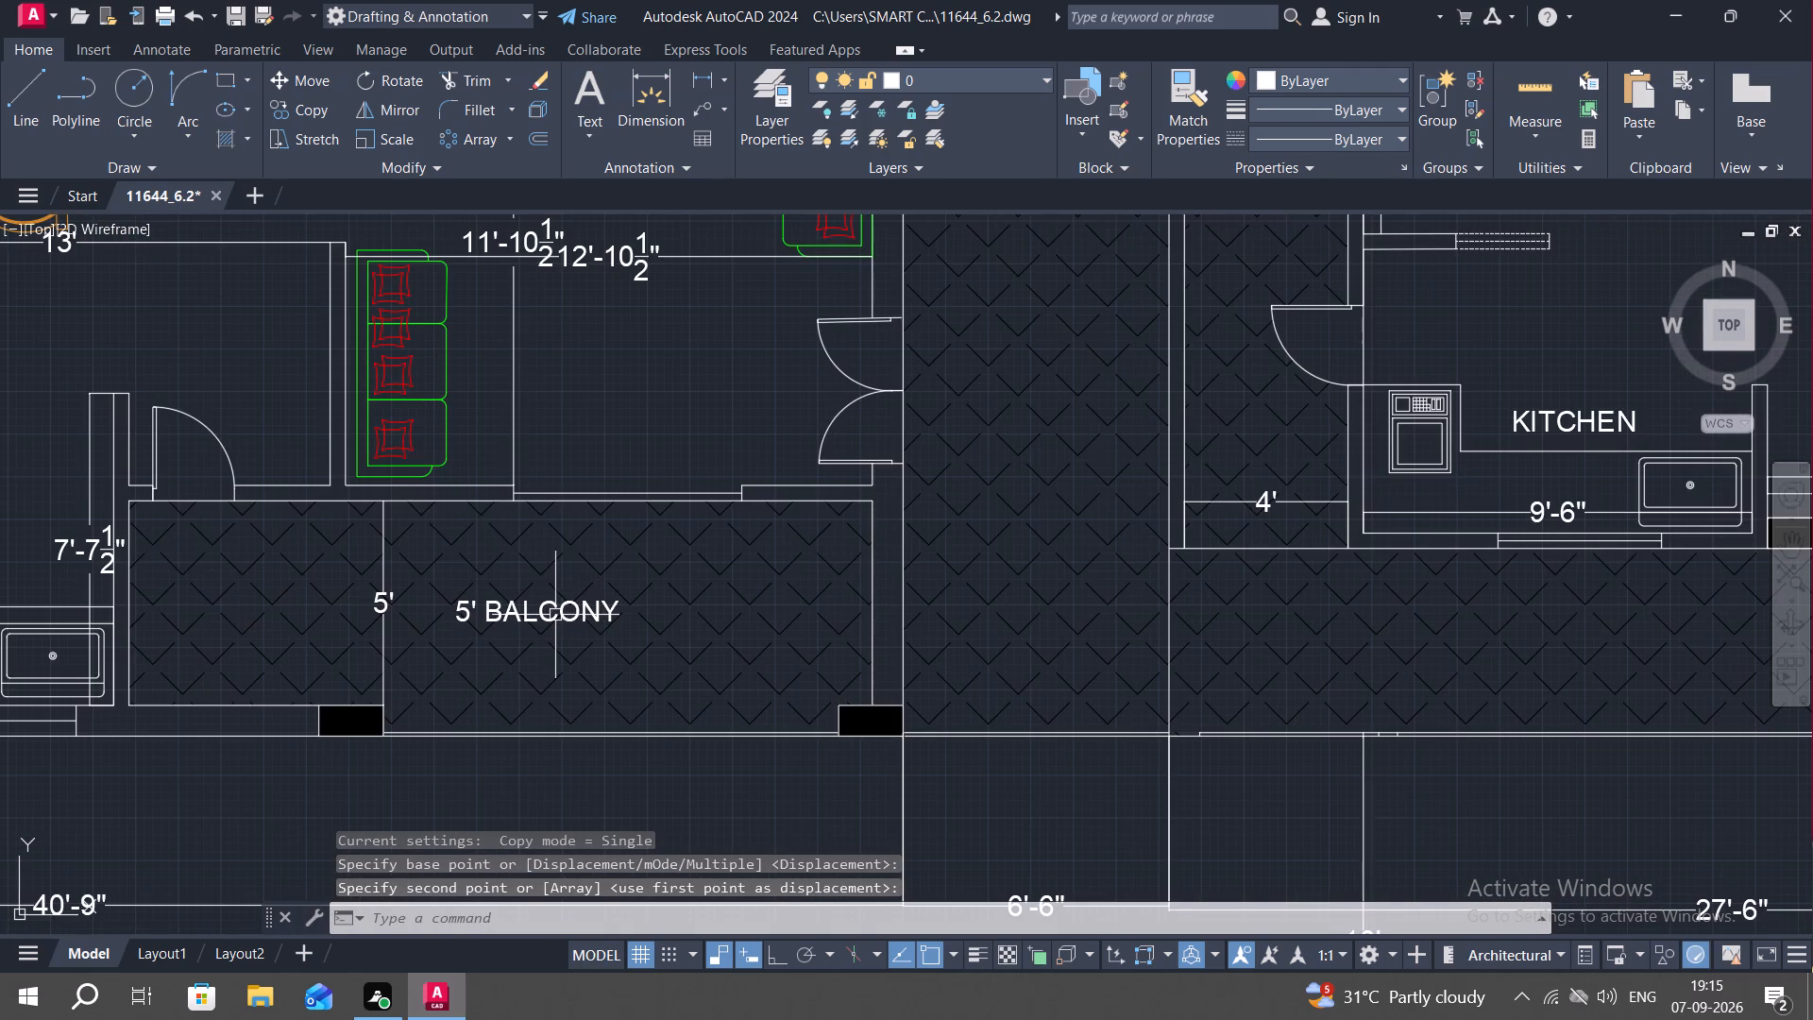
{"action": "middle_click_drag", "start_coordinate": [568, 546], "coordinate": [548, 676]}
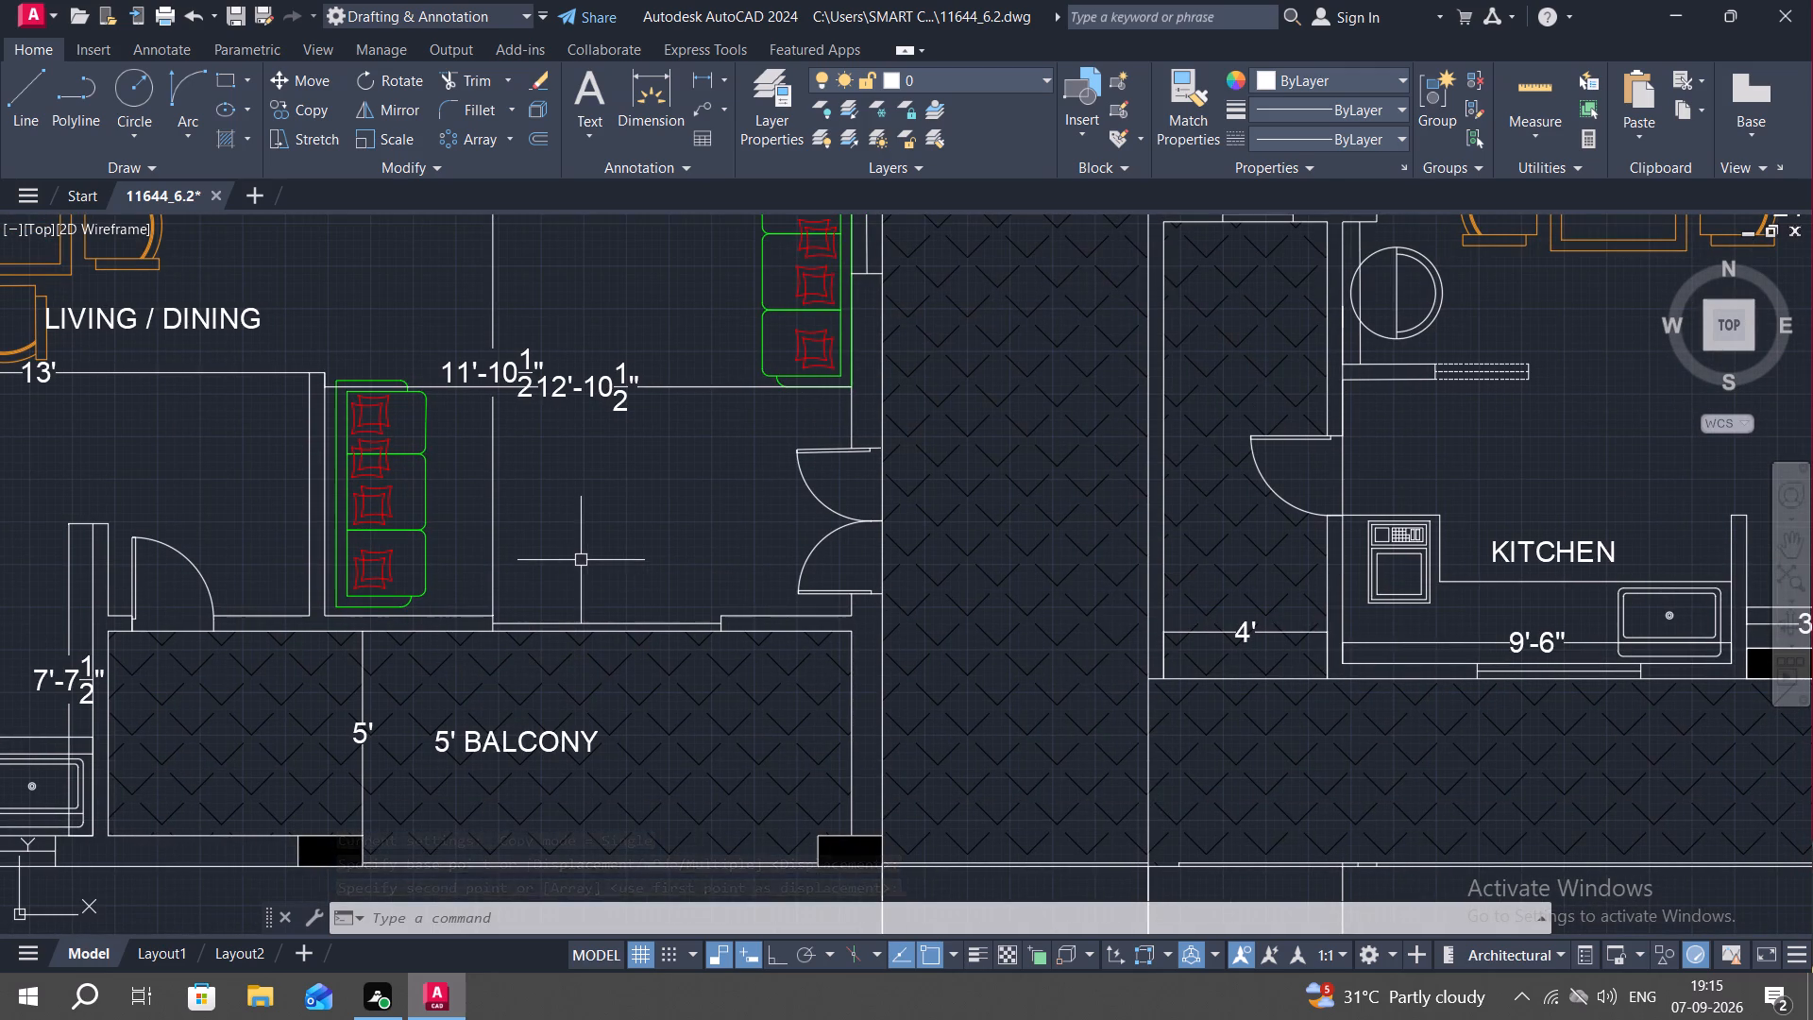
{"action": "middle_click_drag", "start_coordinate": [599, 551], "coordinate": [609, 586]}
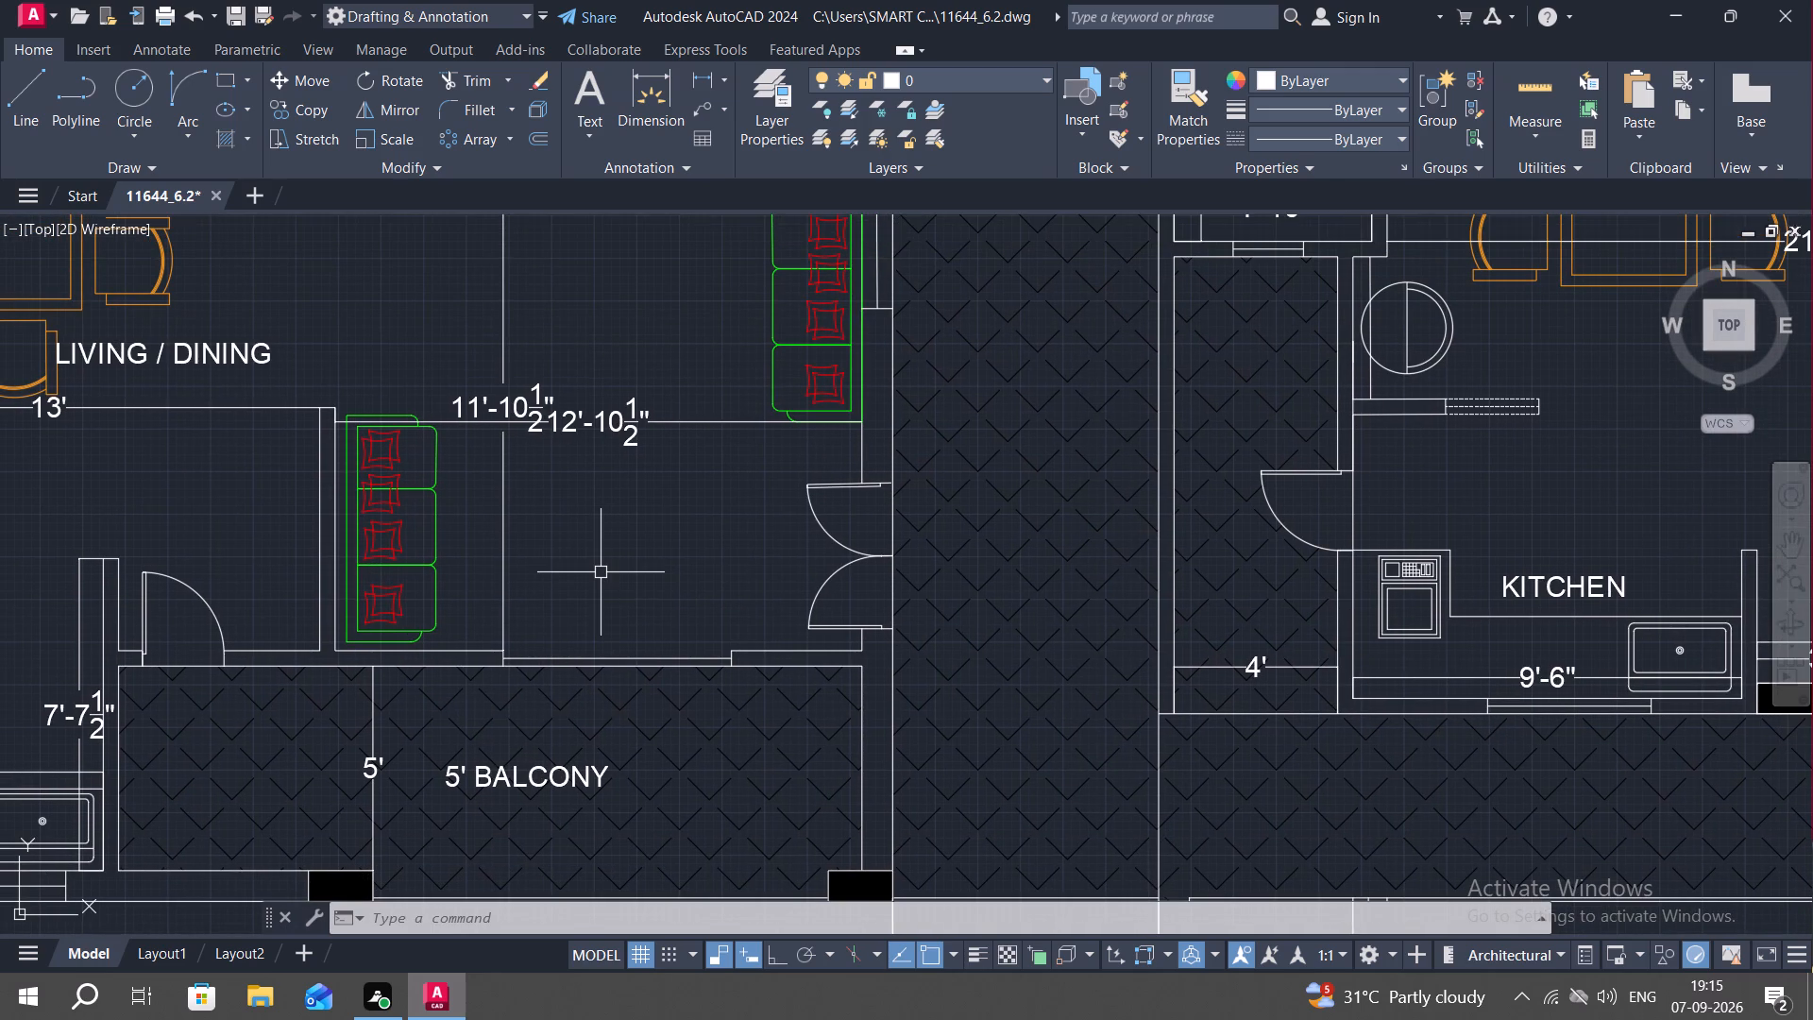
{"action": "scroll", "coordinate": [647, 560], "scroll_direction": "down", "scroll_amount": 3}
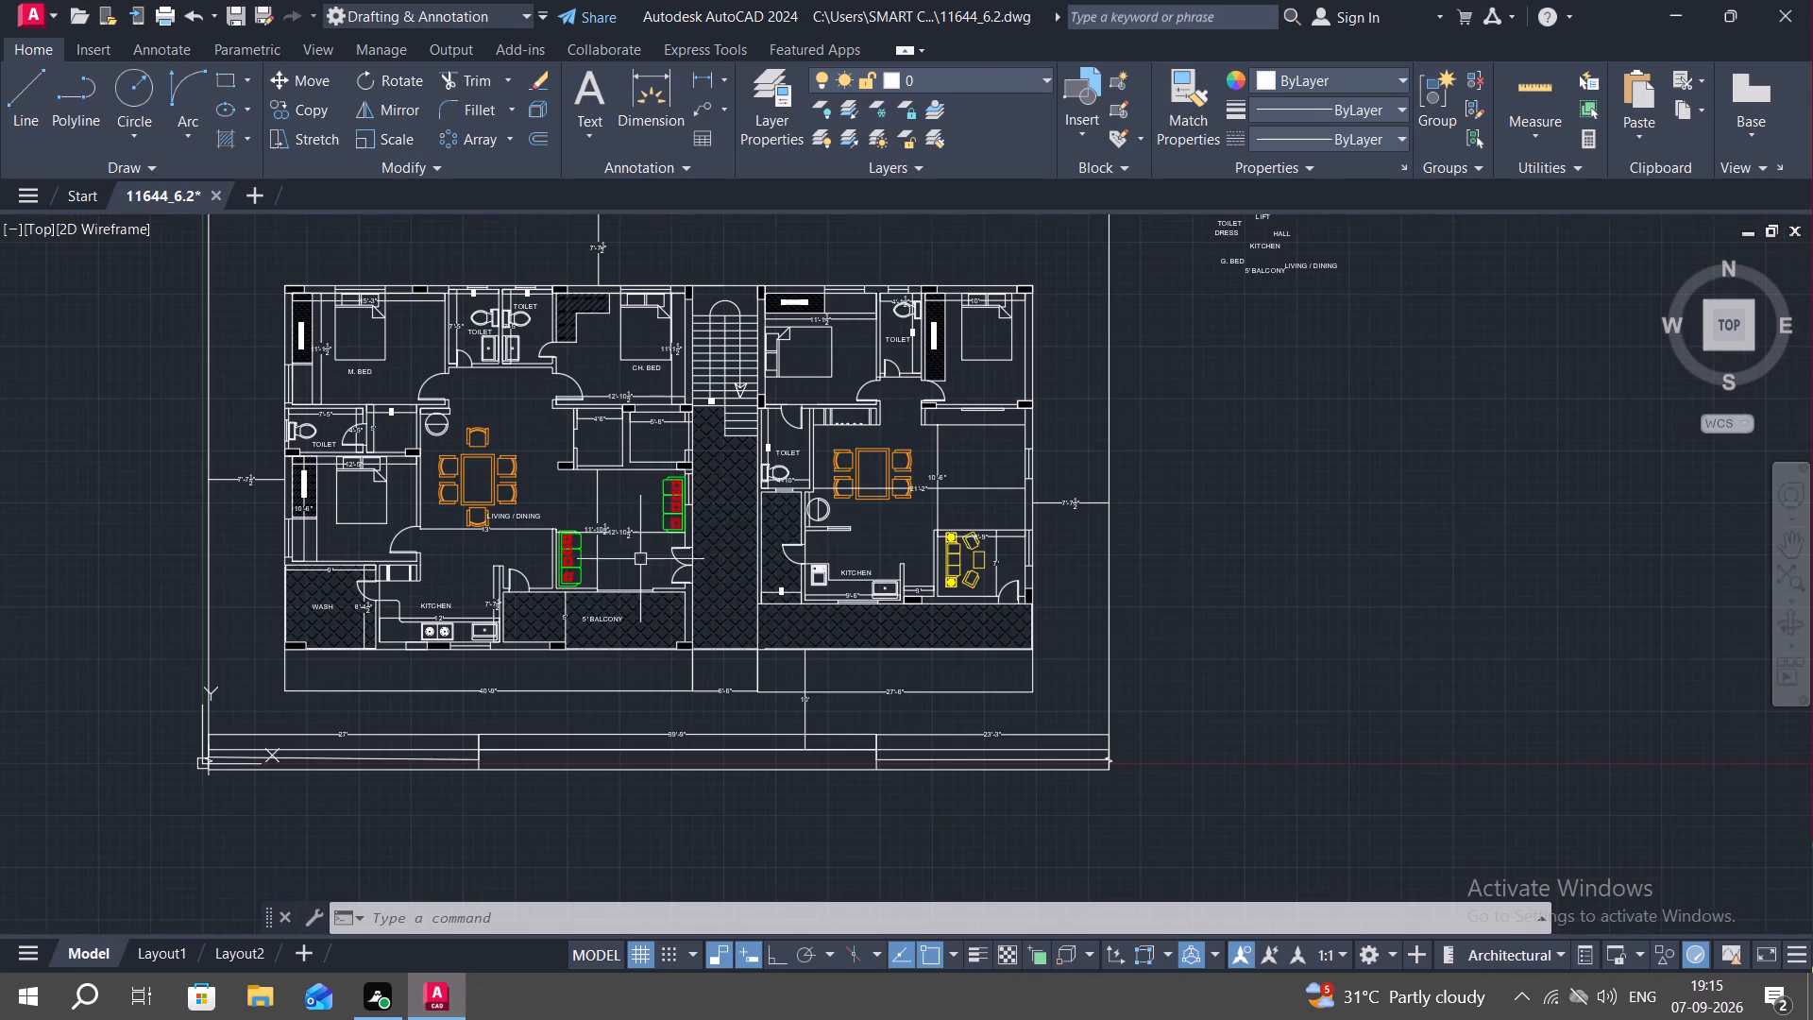
{"action": "middle_click_drag", "start_coordinate": [1262, 250], "coordinate": [1245, 378]}
{"action": "scroll", "coordinate": [1211, 359], "scroll_direction": "up", "scroll_amount": 1}
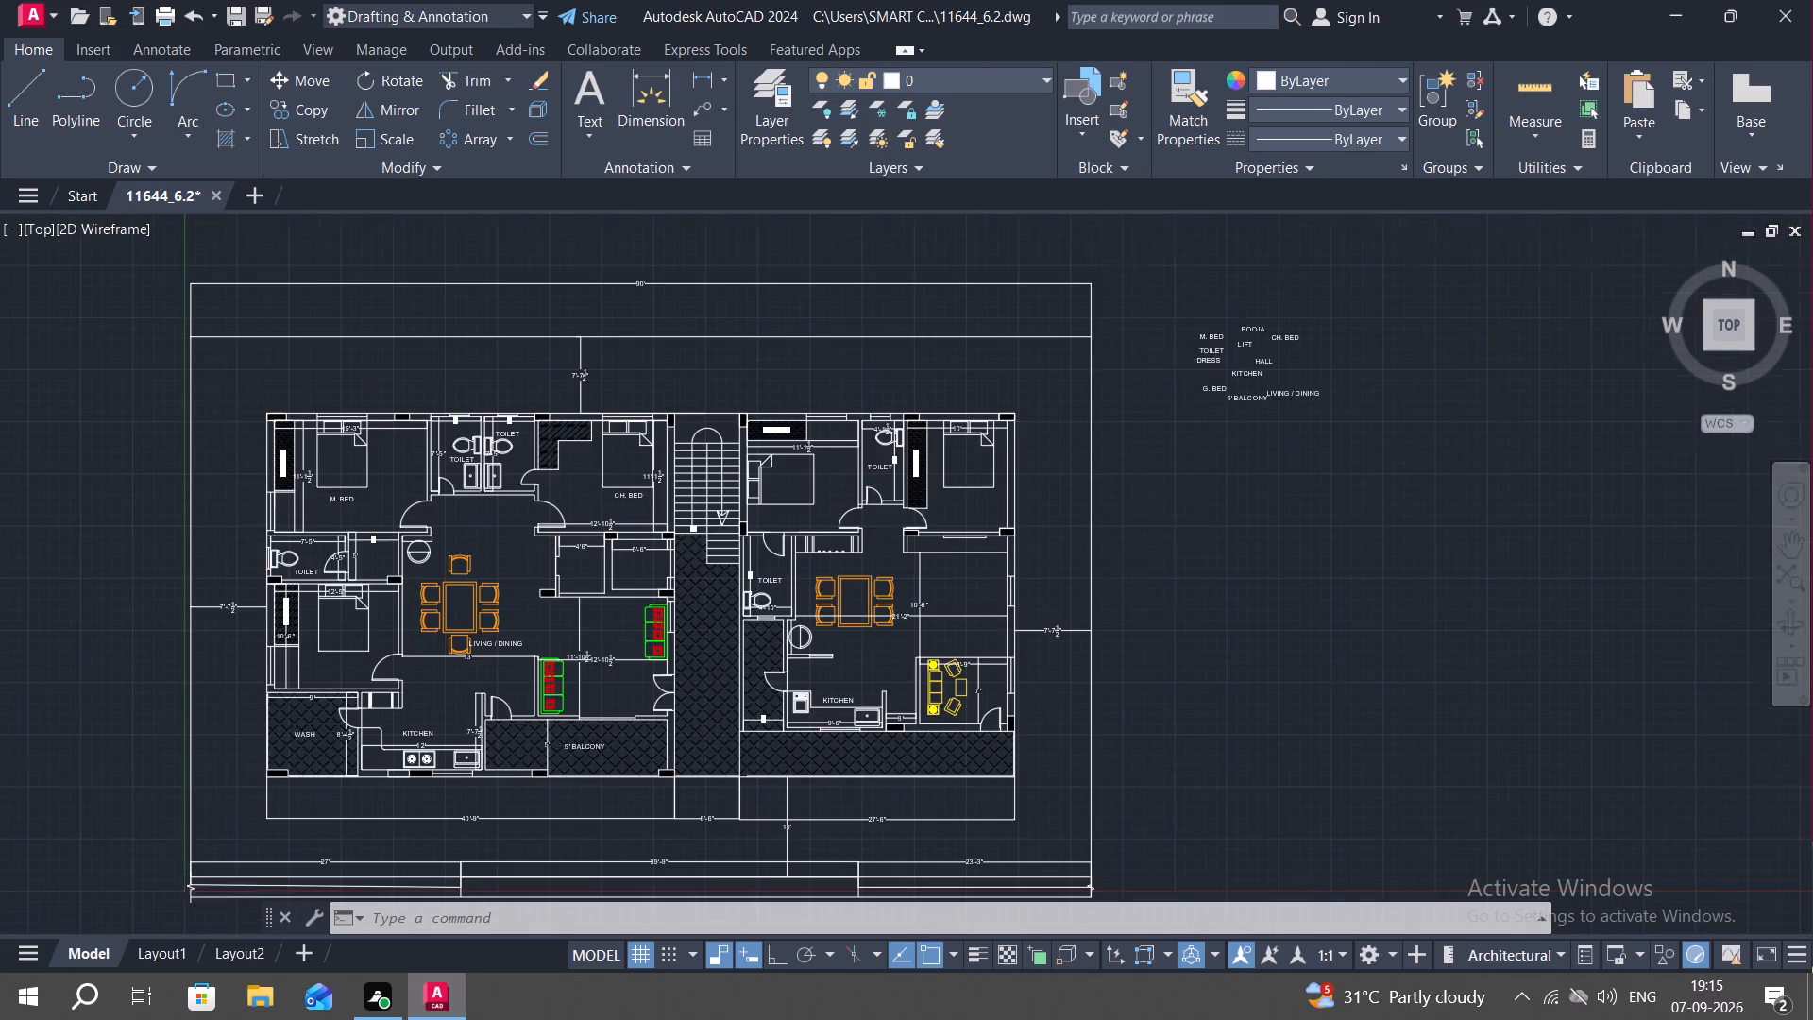
{"action": "scroll", "coordinate": [1211, 359], "scroll_direction": "up", "scroll_amount": 1}
{"action": "type", "text": "CO"}
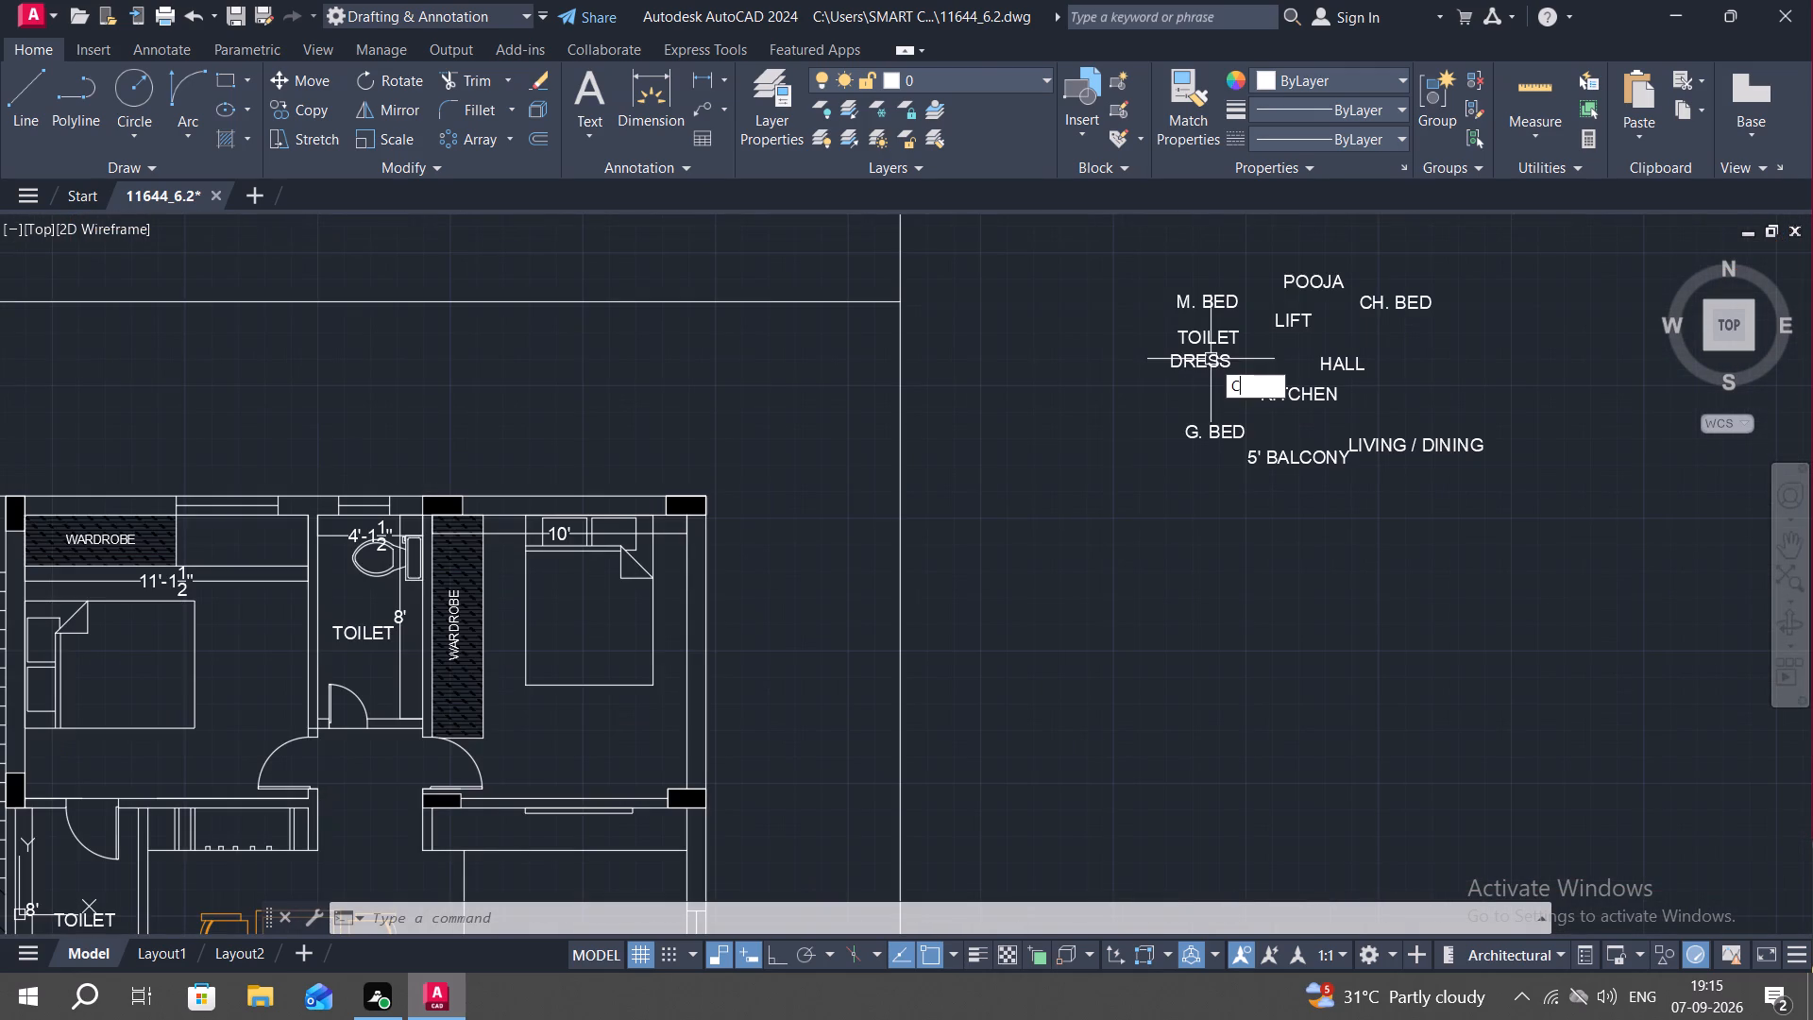
{"action": "key", "text": "space"}
{"action": "left_click", "coordinate": [1203, 365]}
{"action": "right_click", "coordinate": [1202, 365]}
{"action": "left_click", "coordinate": [1202, 365]}
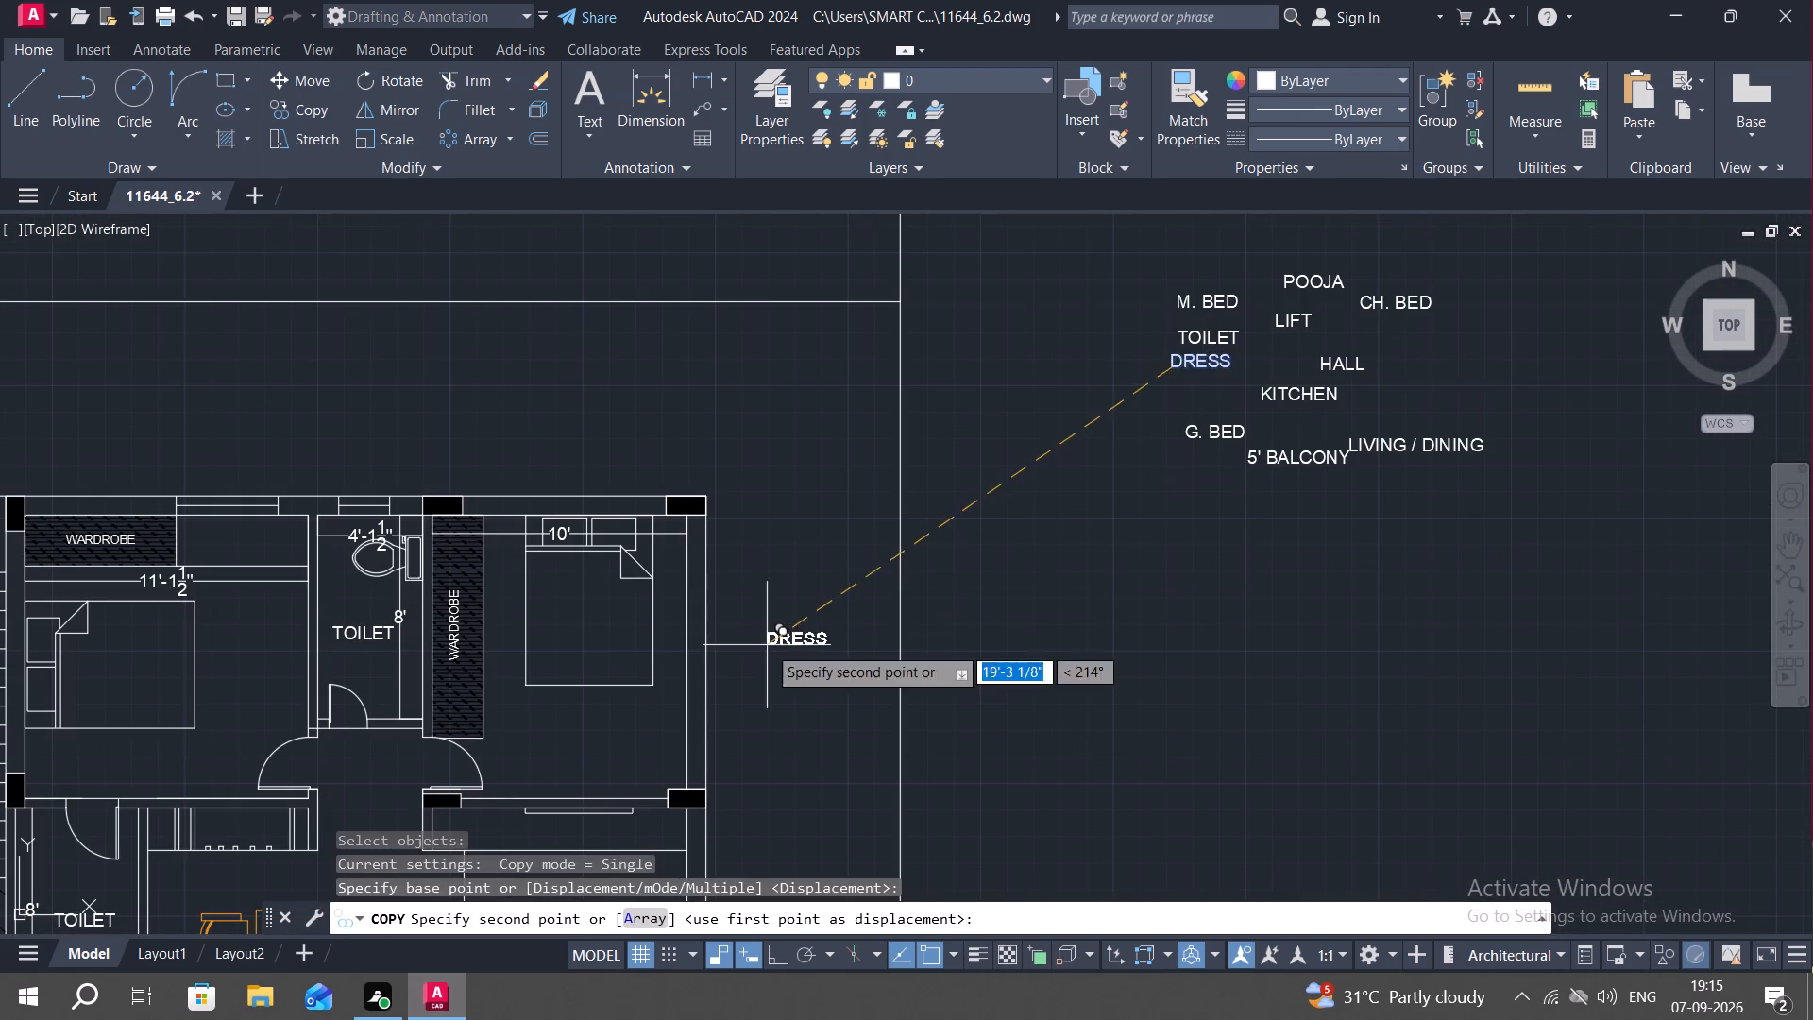
{"action": "middle_click_drag", "start_coordinate": [767, 645], "coordinate": [1108, 496]}
{"action": "middle_click_drag", "start_coordinate": [558, 652], "coordinate": [1120, 484]}
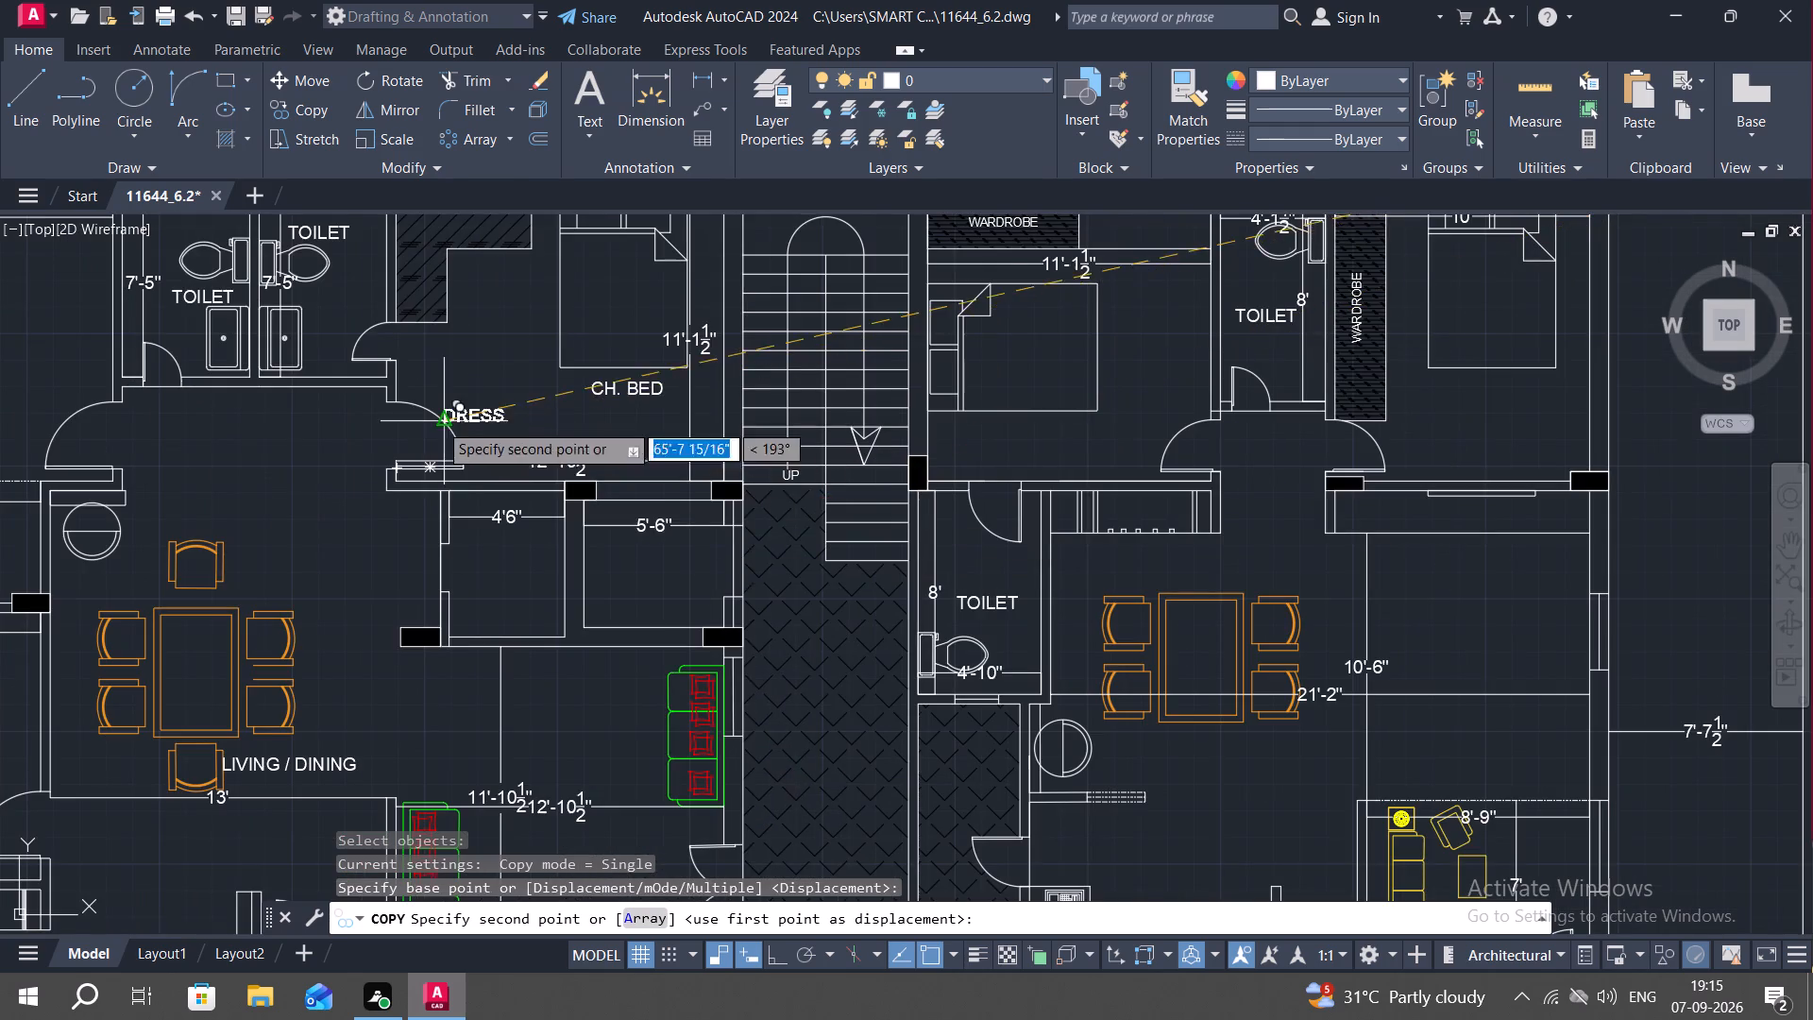
{"action": "middle_click_drag", "start_coordinate": [451, 420], "coordinate": [695, 504]}
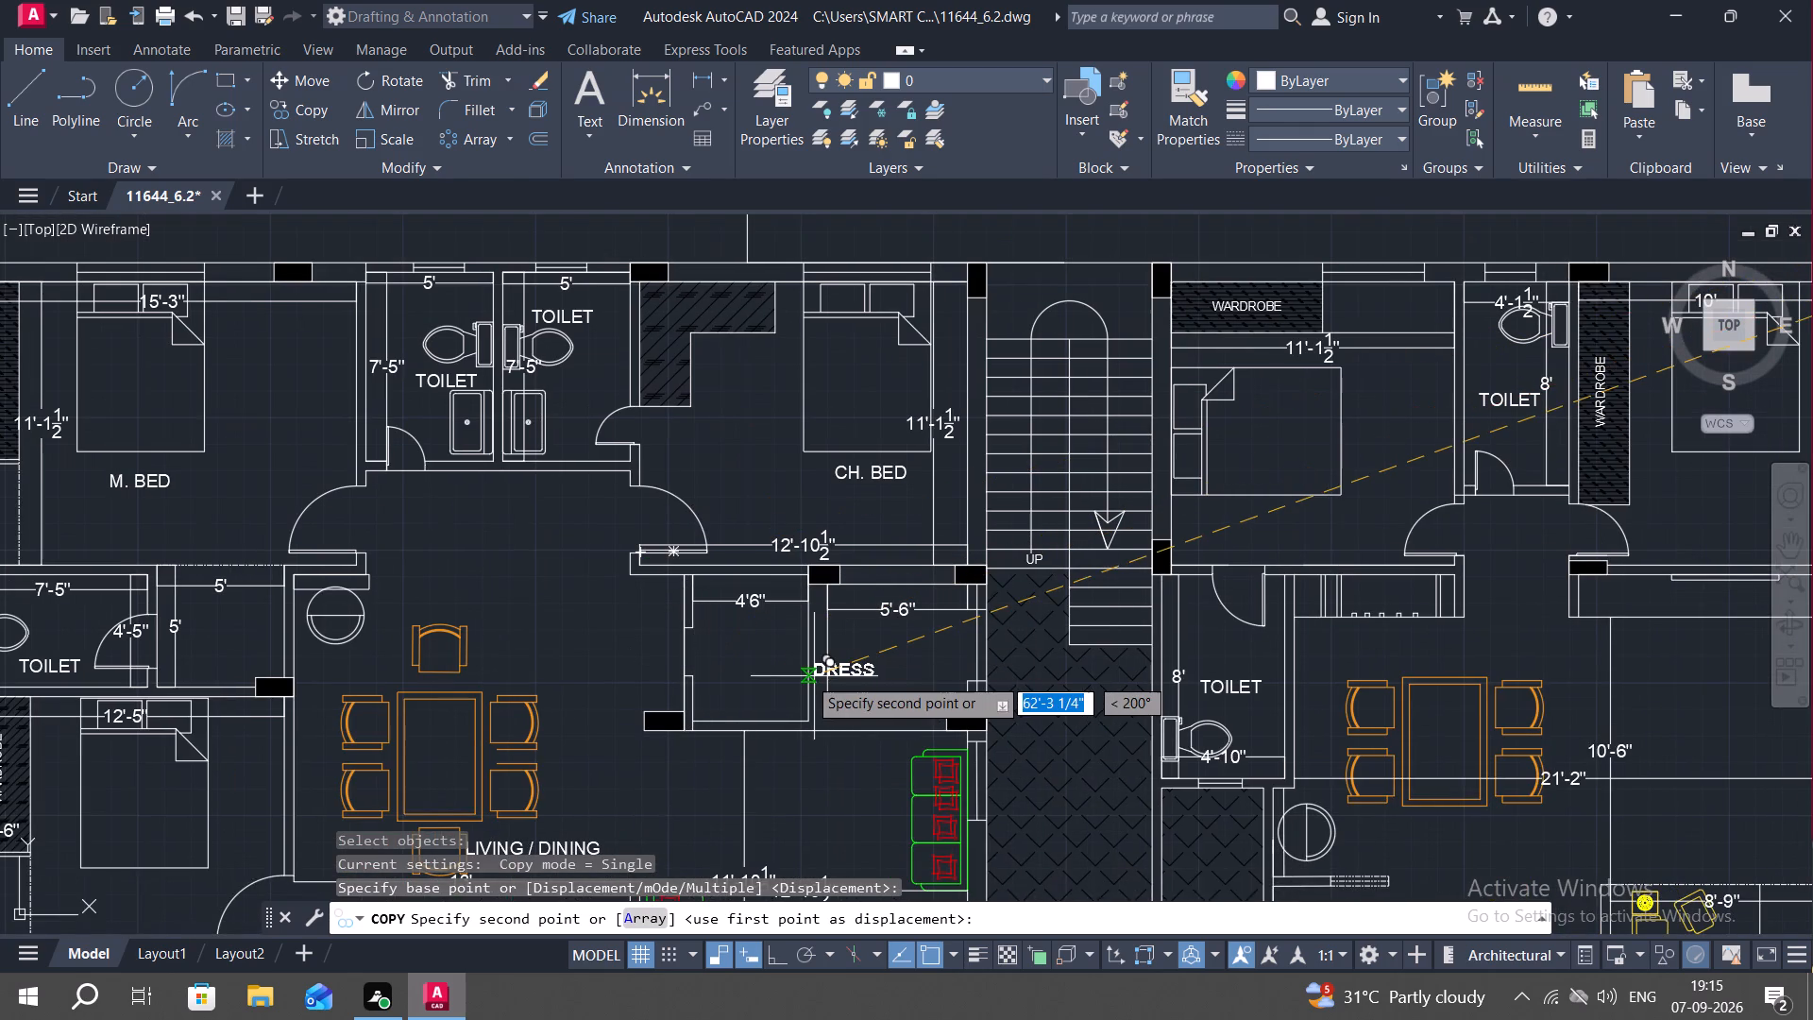
{"action": "scroll", "coordinate": [203, 637], "scroll_direction": "up", "scroll_amount": 2}
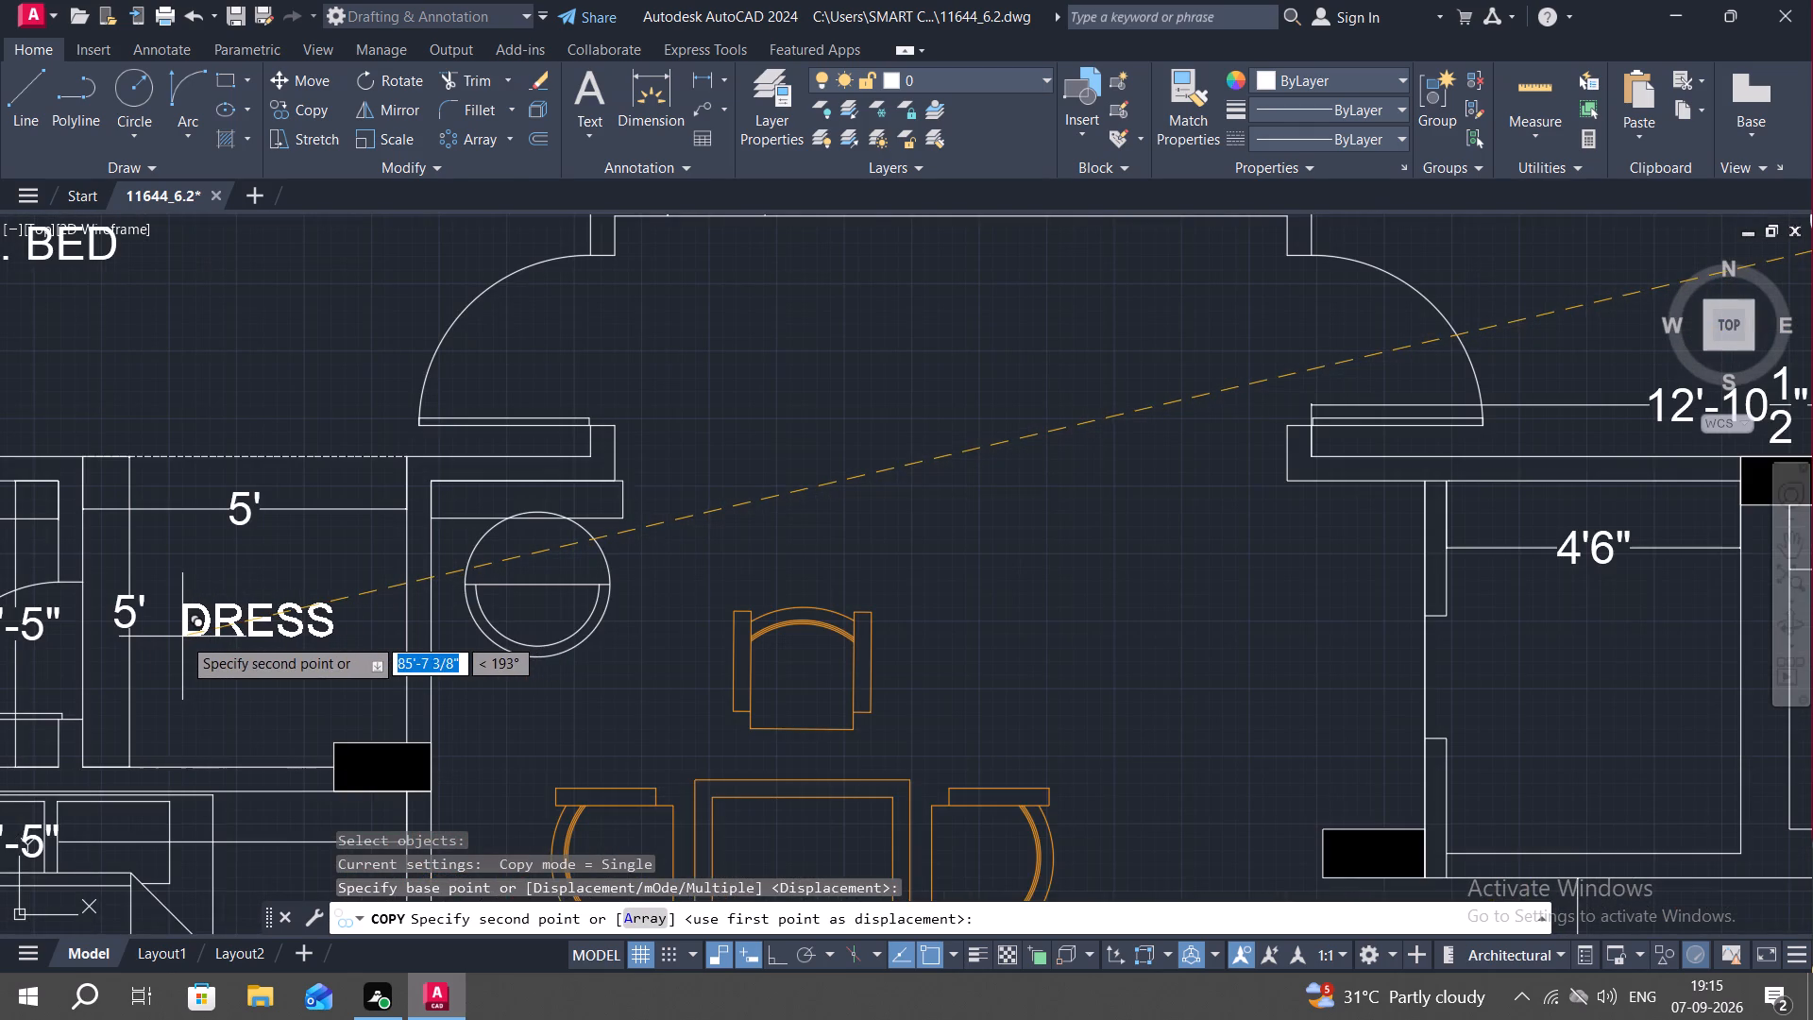
{"action": "left_click", "coordinate": [189, 635]}
Copy the LIFT label into the 5'-6" wide shaft beside the staircase, below its width dimension.
{"action": "scroll", "coordinate": [533, 617], "scroll_direction": "down", "scroll_amount": 2}
{"action": "scroll", "coordinate": [691, 624], "scroll_direction": "down", "scroll_amount": 1}
{"action": "middle_click_drag", "start_coordinate": [1232, 517], "coordinate": [957, 495]}
{"action": "middle_click_drag", "start_coordinate": [1423, 400], "coordinate": [1411, 404]}
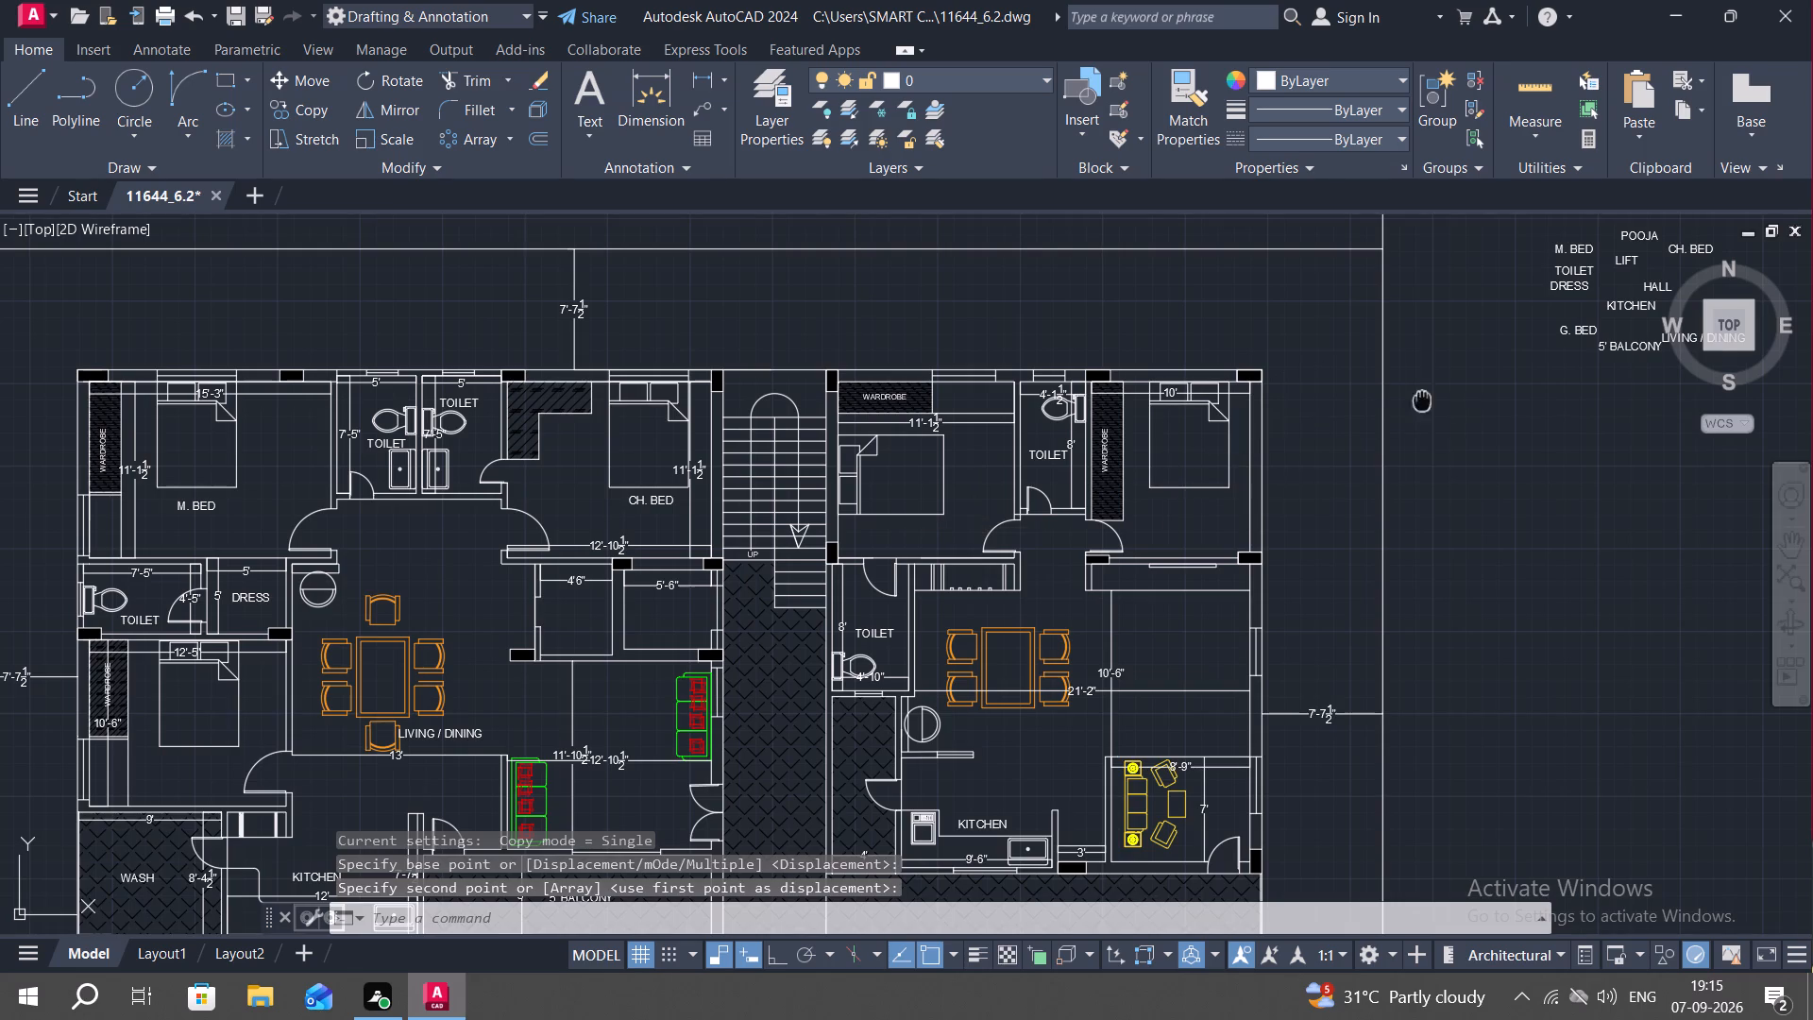
{"action": "middle_click_drag", "start_coordinate": [1411, 404], "coordinate": [1243, 430]}
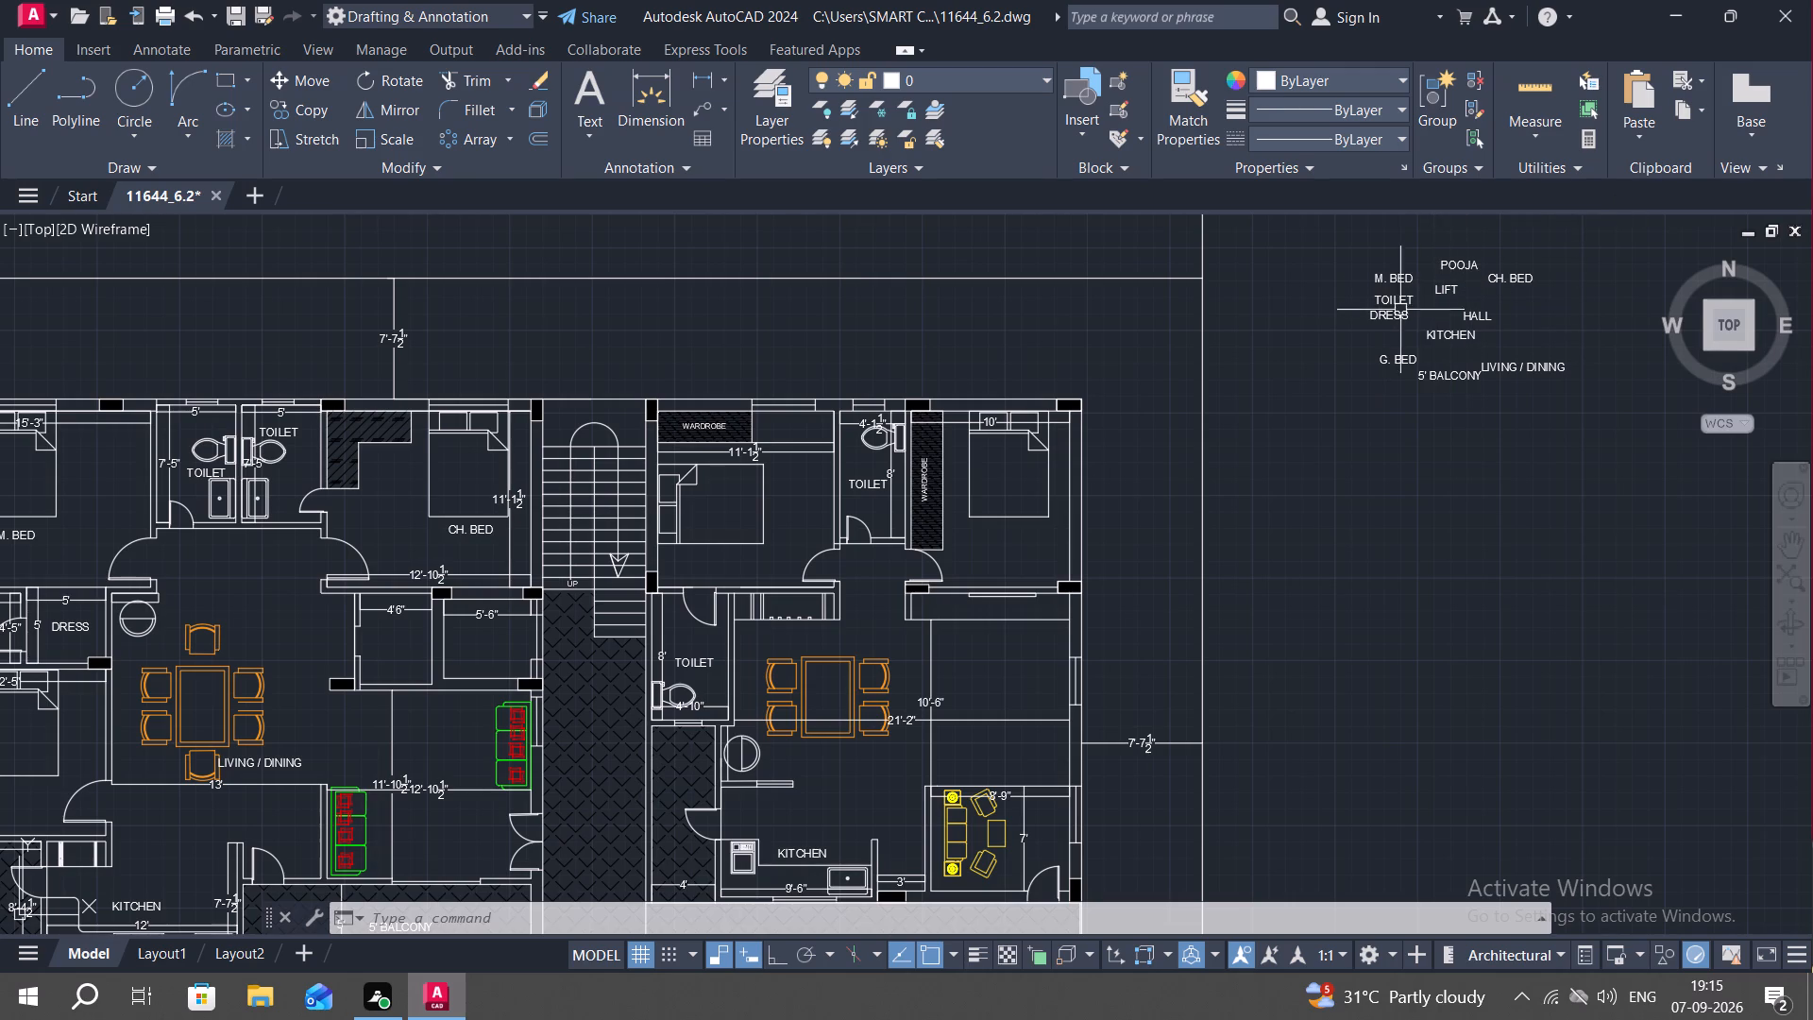
{"action": "key", "text": "c"}
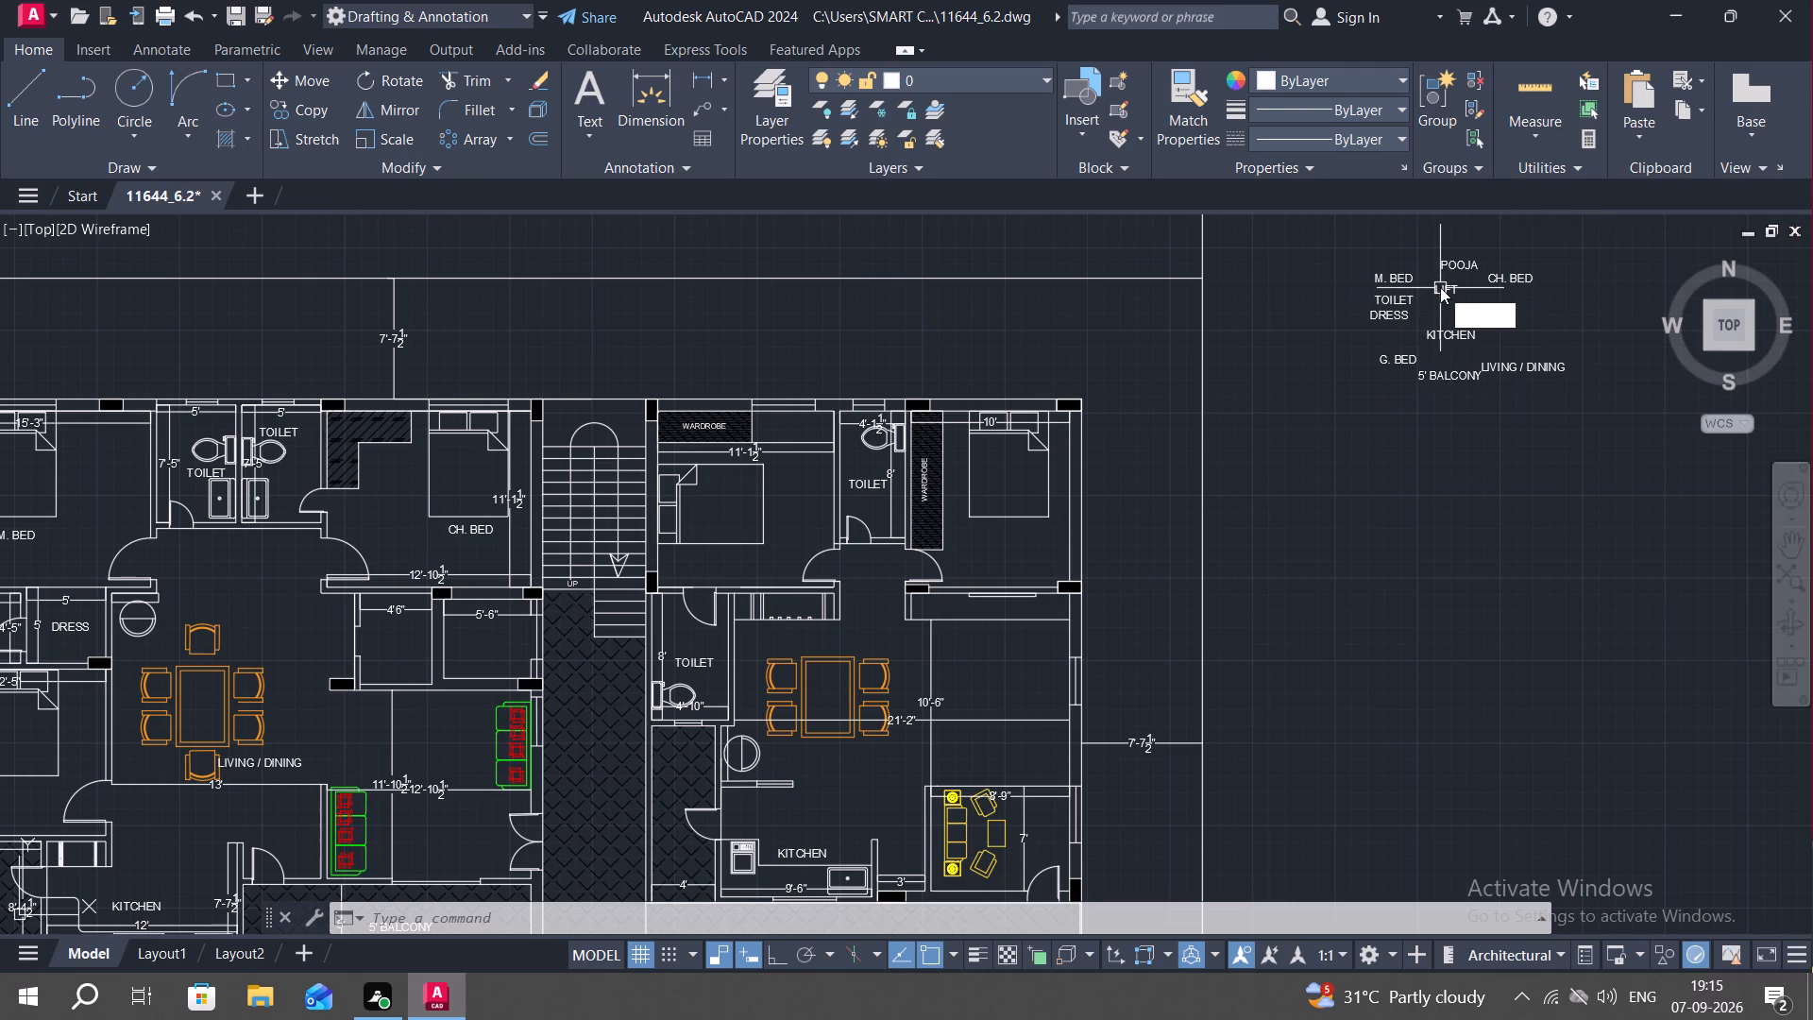
{"action": "type", "text": "O"}
{"action": "key", "text": "space"}
{"action": "left_click", "coordinate": [1434, 286]}
{"action": "right_click", "coordinate": [1436, 292]}
{"action": "left_click", "coordinate": [1436, 292]}
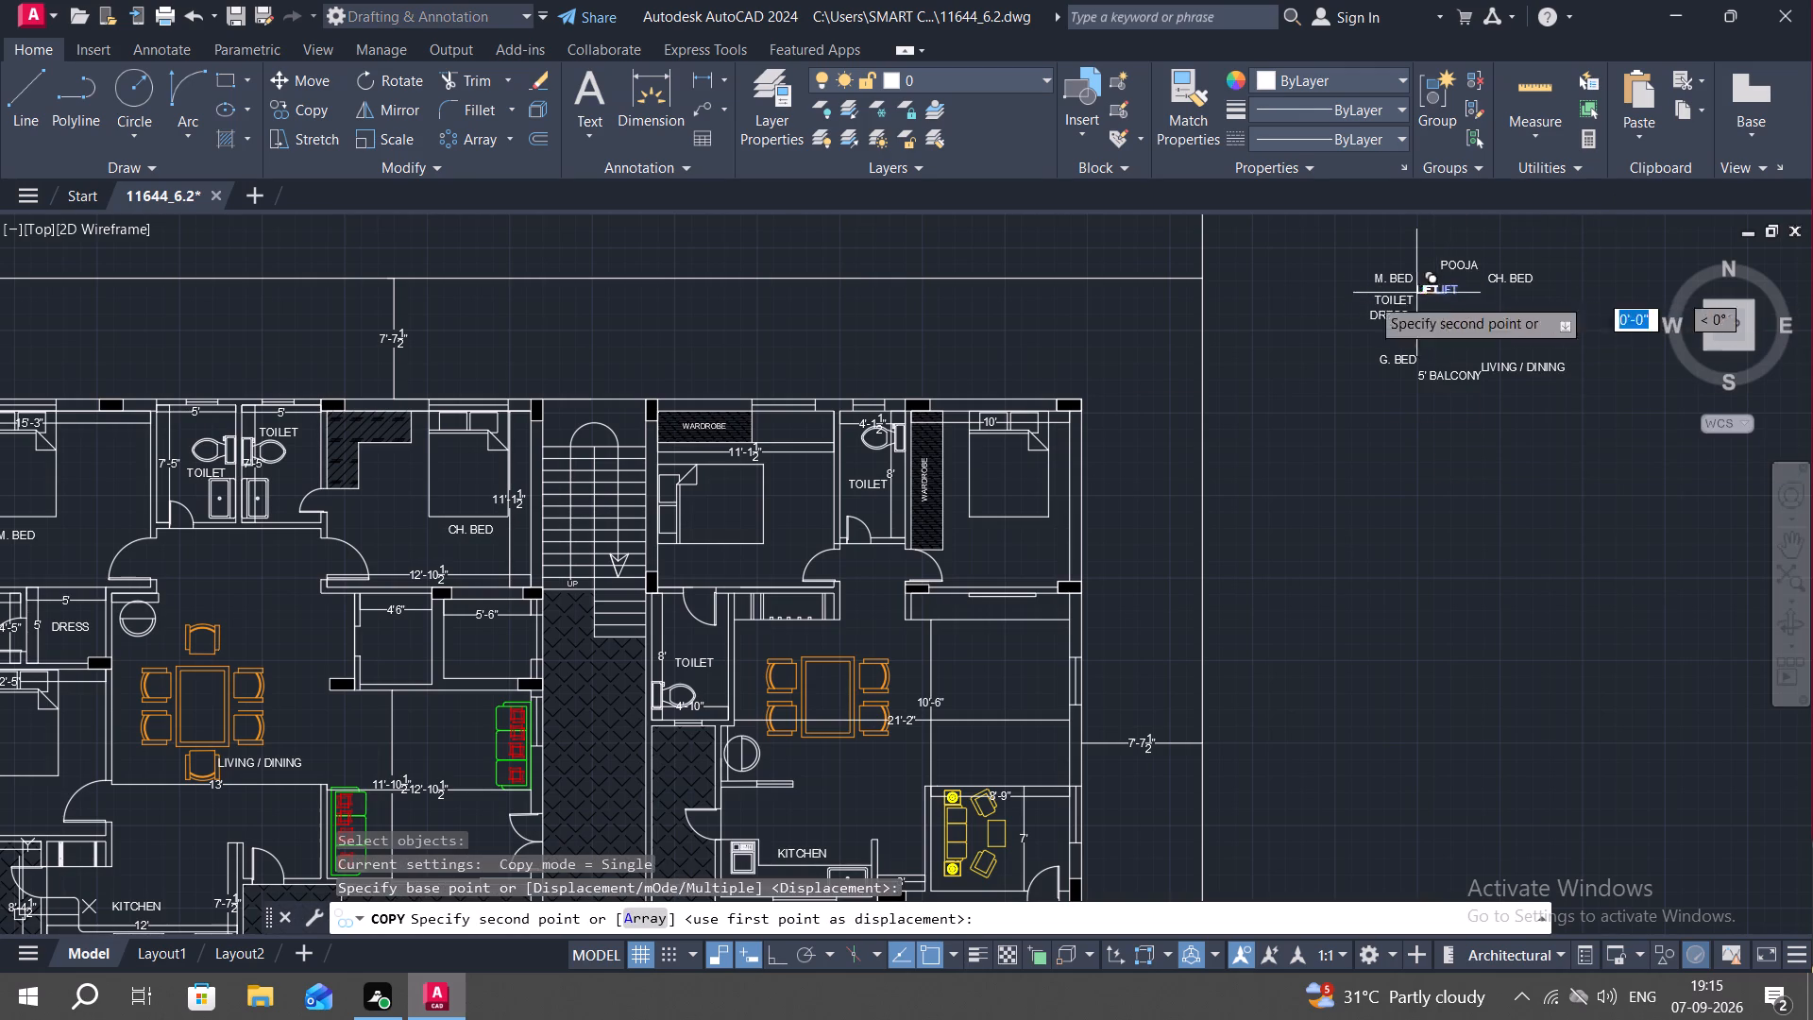
{"action": "middle_click_drag", "start_coordinate": [581, 547], "coordinate": [1095, 421]}
{"action": "scroll", "coordinate": [974, 516], "scroll_direction": "up", "scroll_amount": 2}
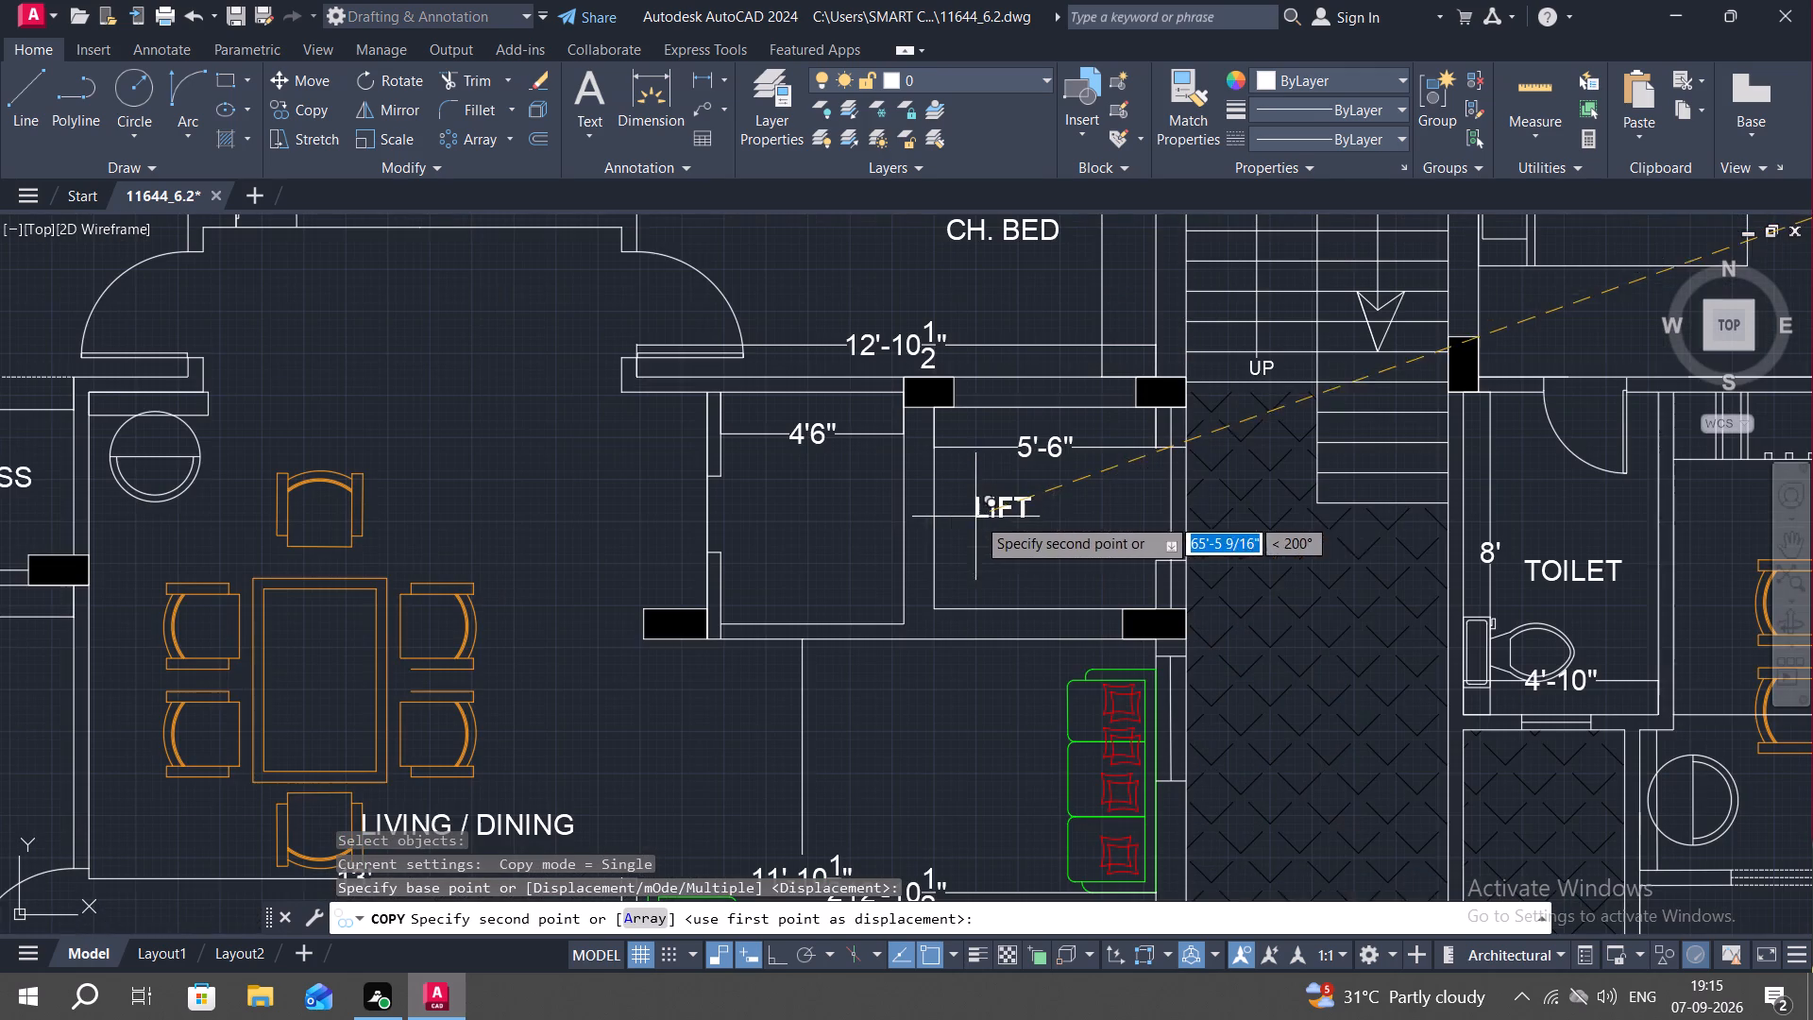
{"action": "left_click", "coordinate": [1016, 510]}
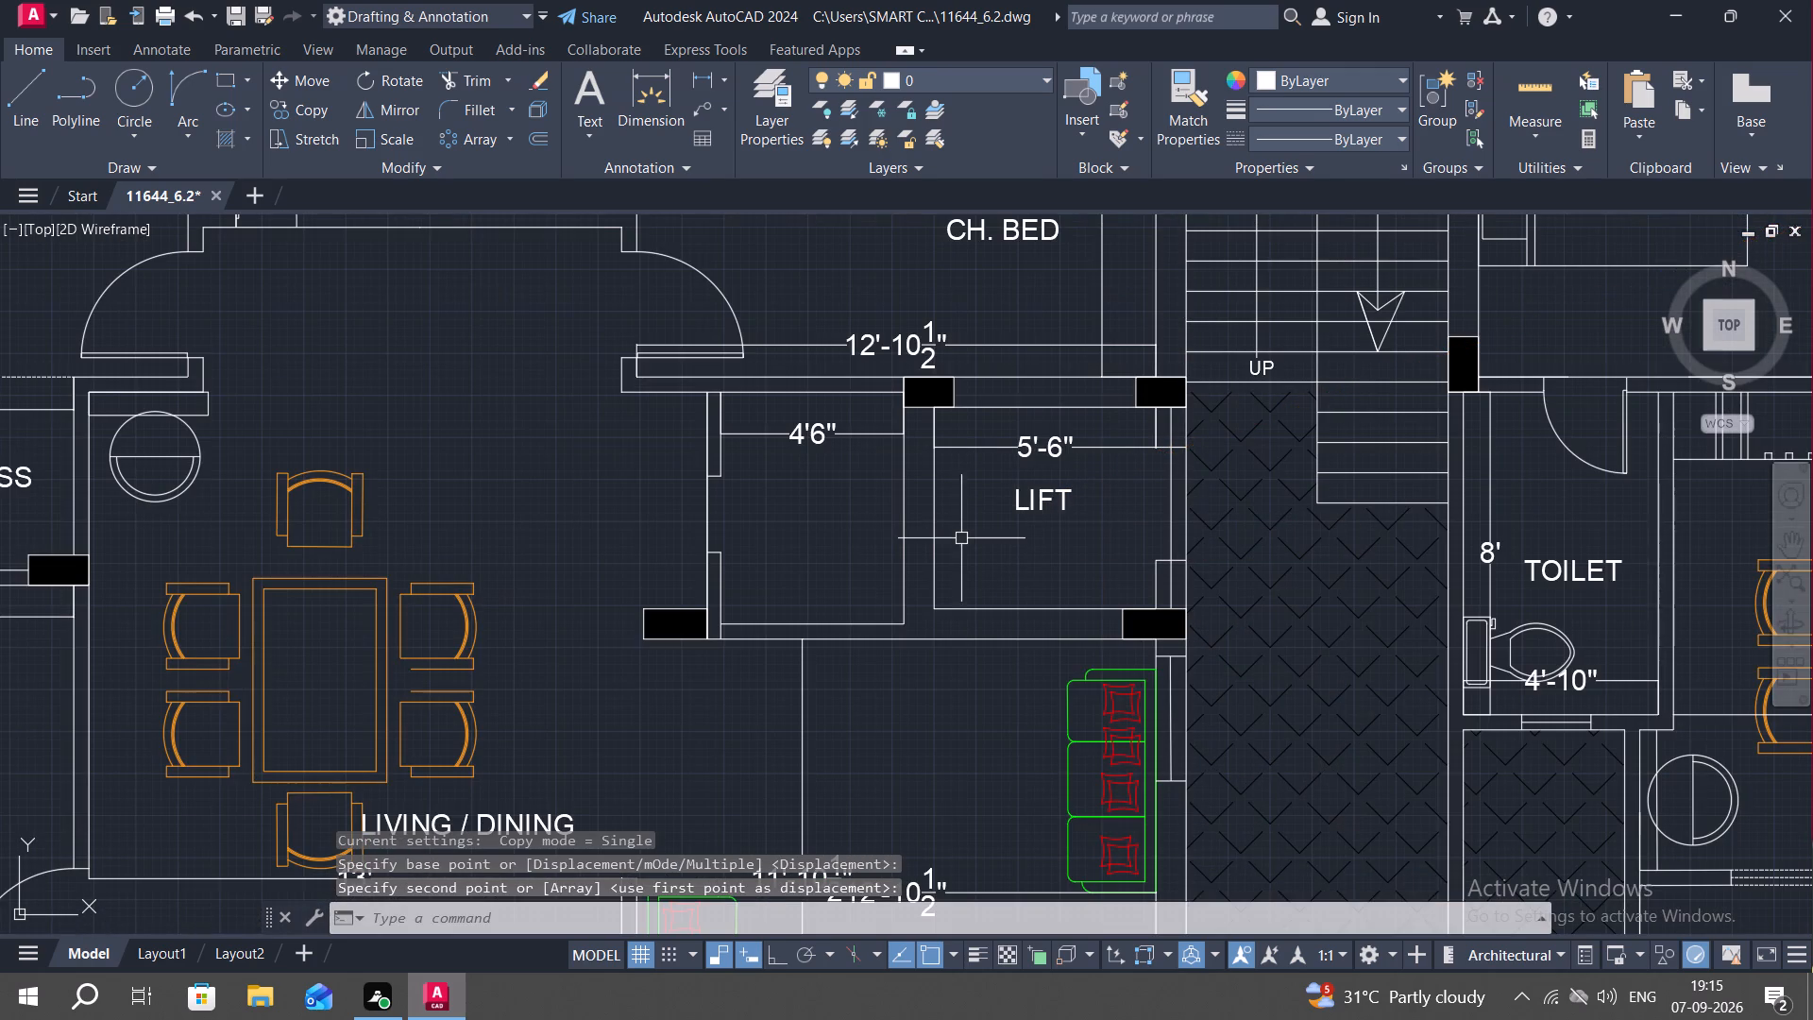
Copy the POOJA label into the left unit's 4'6" wide room next to the lift.
{"action": "middle_click_drag", "start_coordinate": [957, 545], "coordinate": [881, 549]}
{"action": "scroll", "coordinate": [848, 552], "scroll_direction": "down", "scroll_amount": 1}
{"action": "scroll", "coordinate": [1307, 443], "scroll_direction": "down", "scroll_amount": 2}
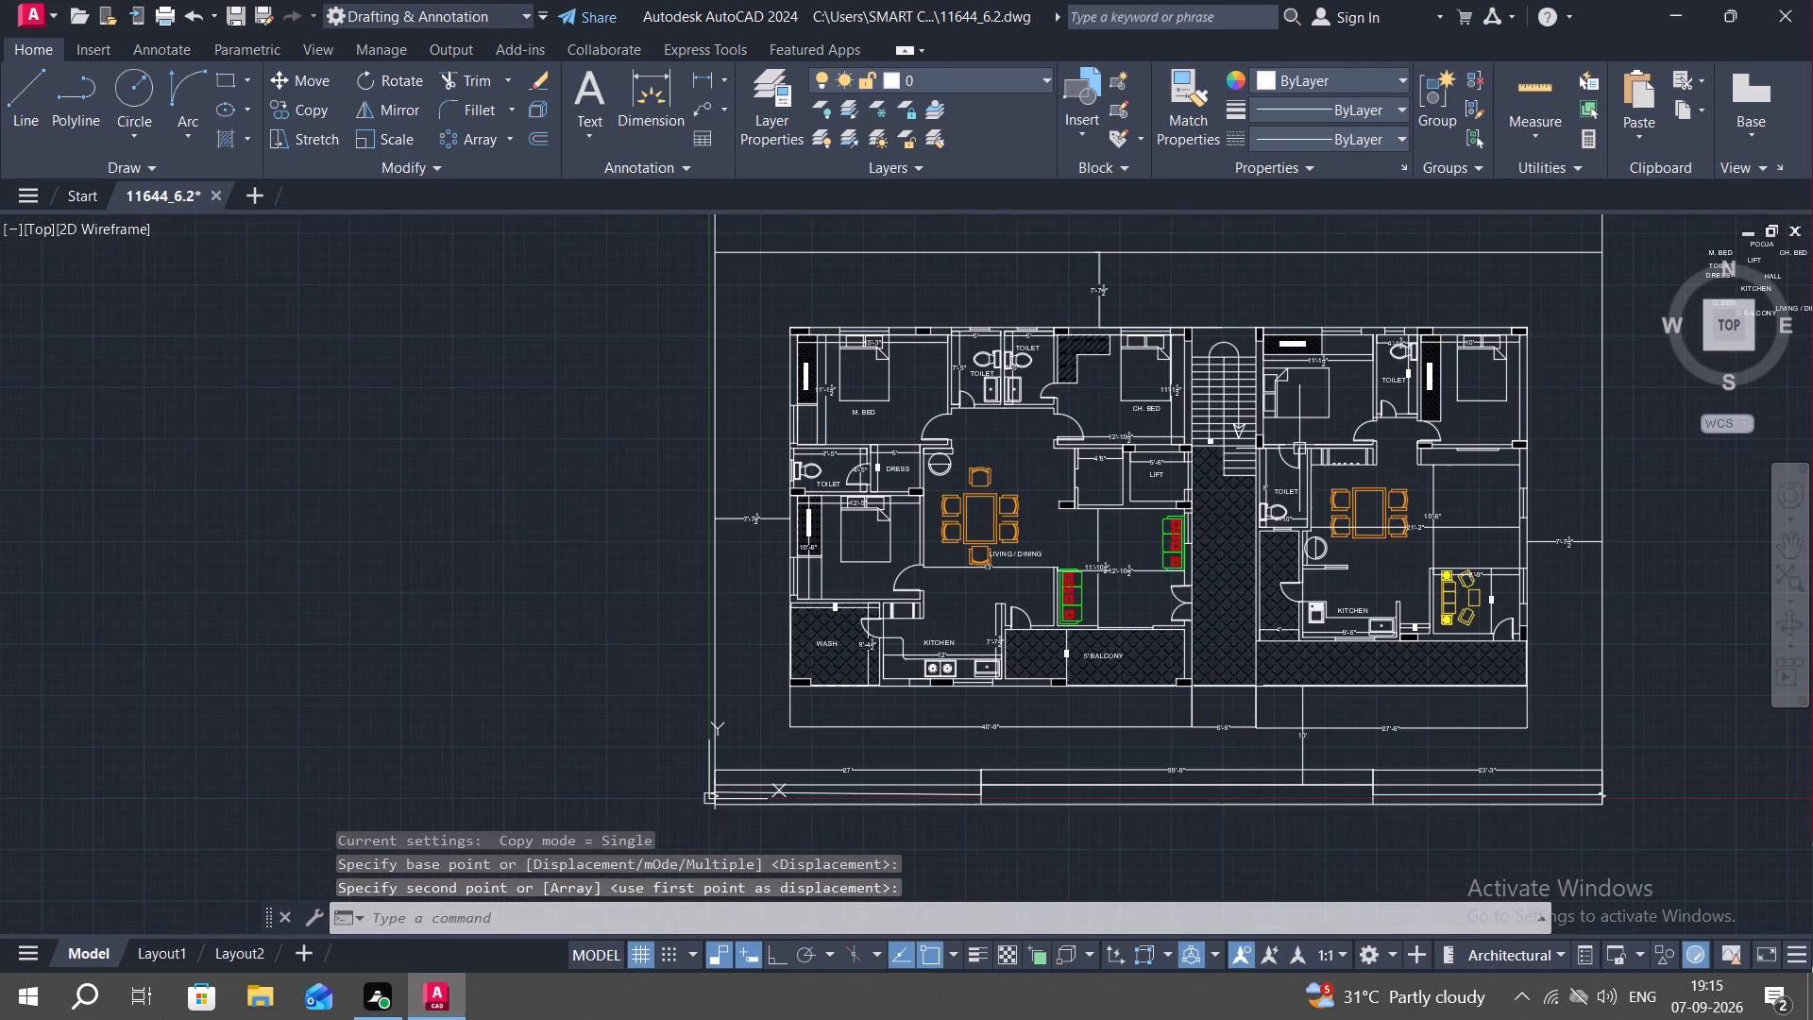
{"action": "middle_click_drag", "start_coordinate": [1530, 365], "coordinate": [842, 347]}
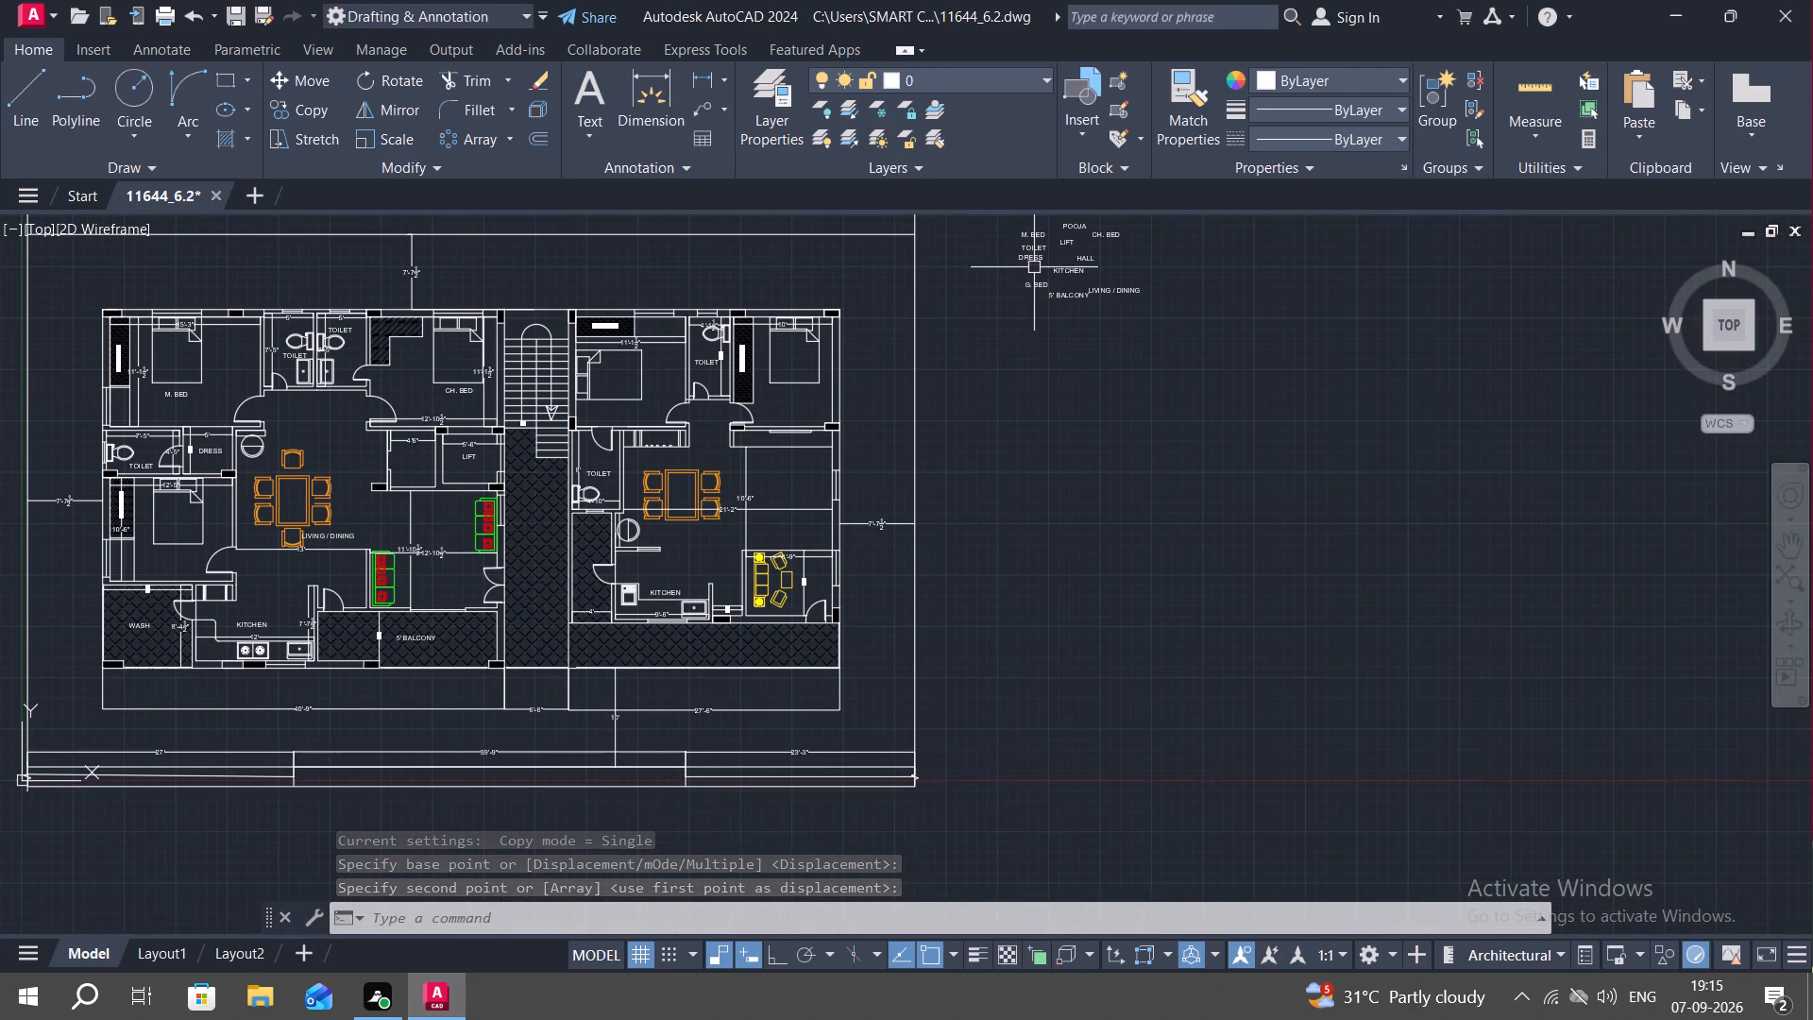
{"action": "middle_click_drag", "start_coordinate": [1066, 284], "coordinate": [1069, 296]}
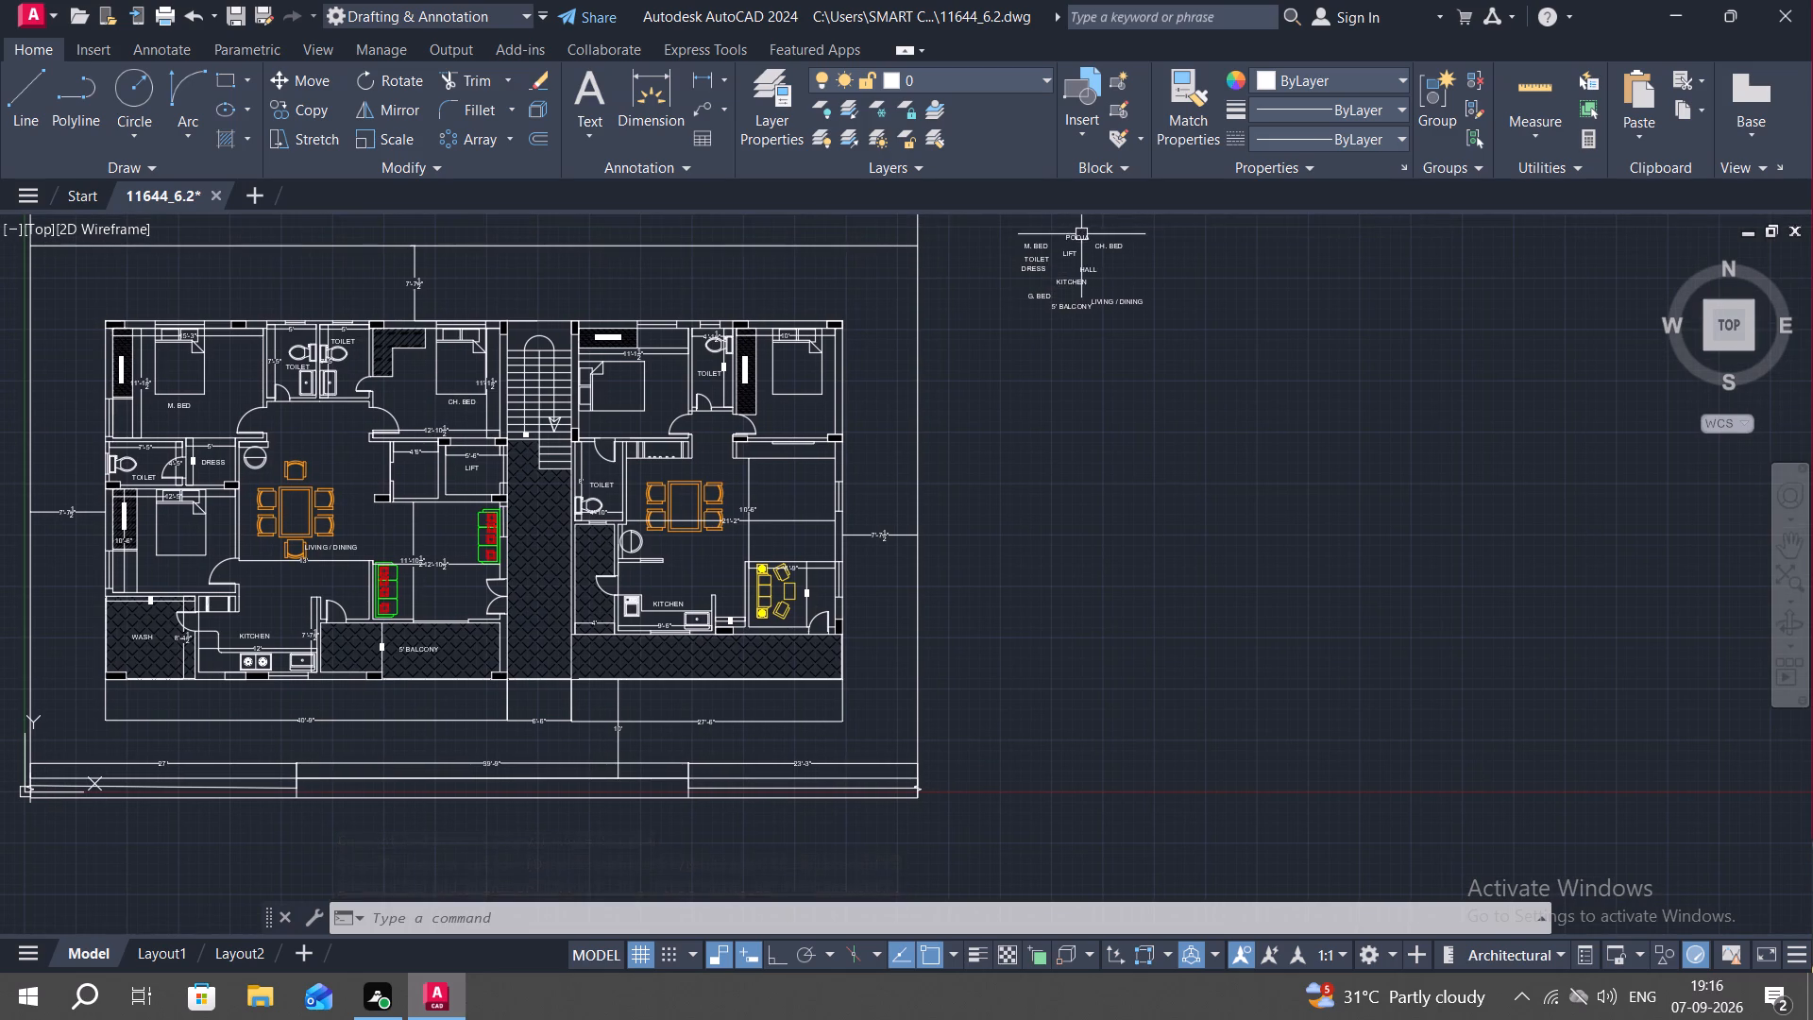
{"action": "key", "text": "space"}
{"action": "left_click", "coordinate": [1076, 234]}
{"action": "right_click", "coordinate": [1076, 234]}
{"action": "left_click", "coordinate": [1076, 234]}
{"action": "middle_click_drag", "start_coordinate": [687, 411], "coordinate": [744, 408]}
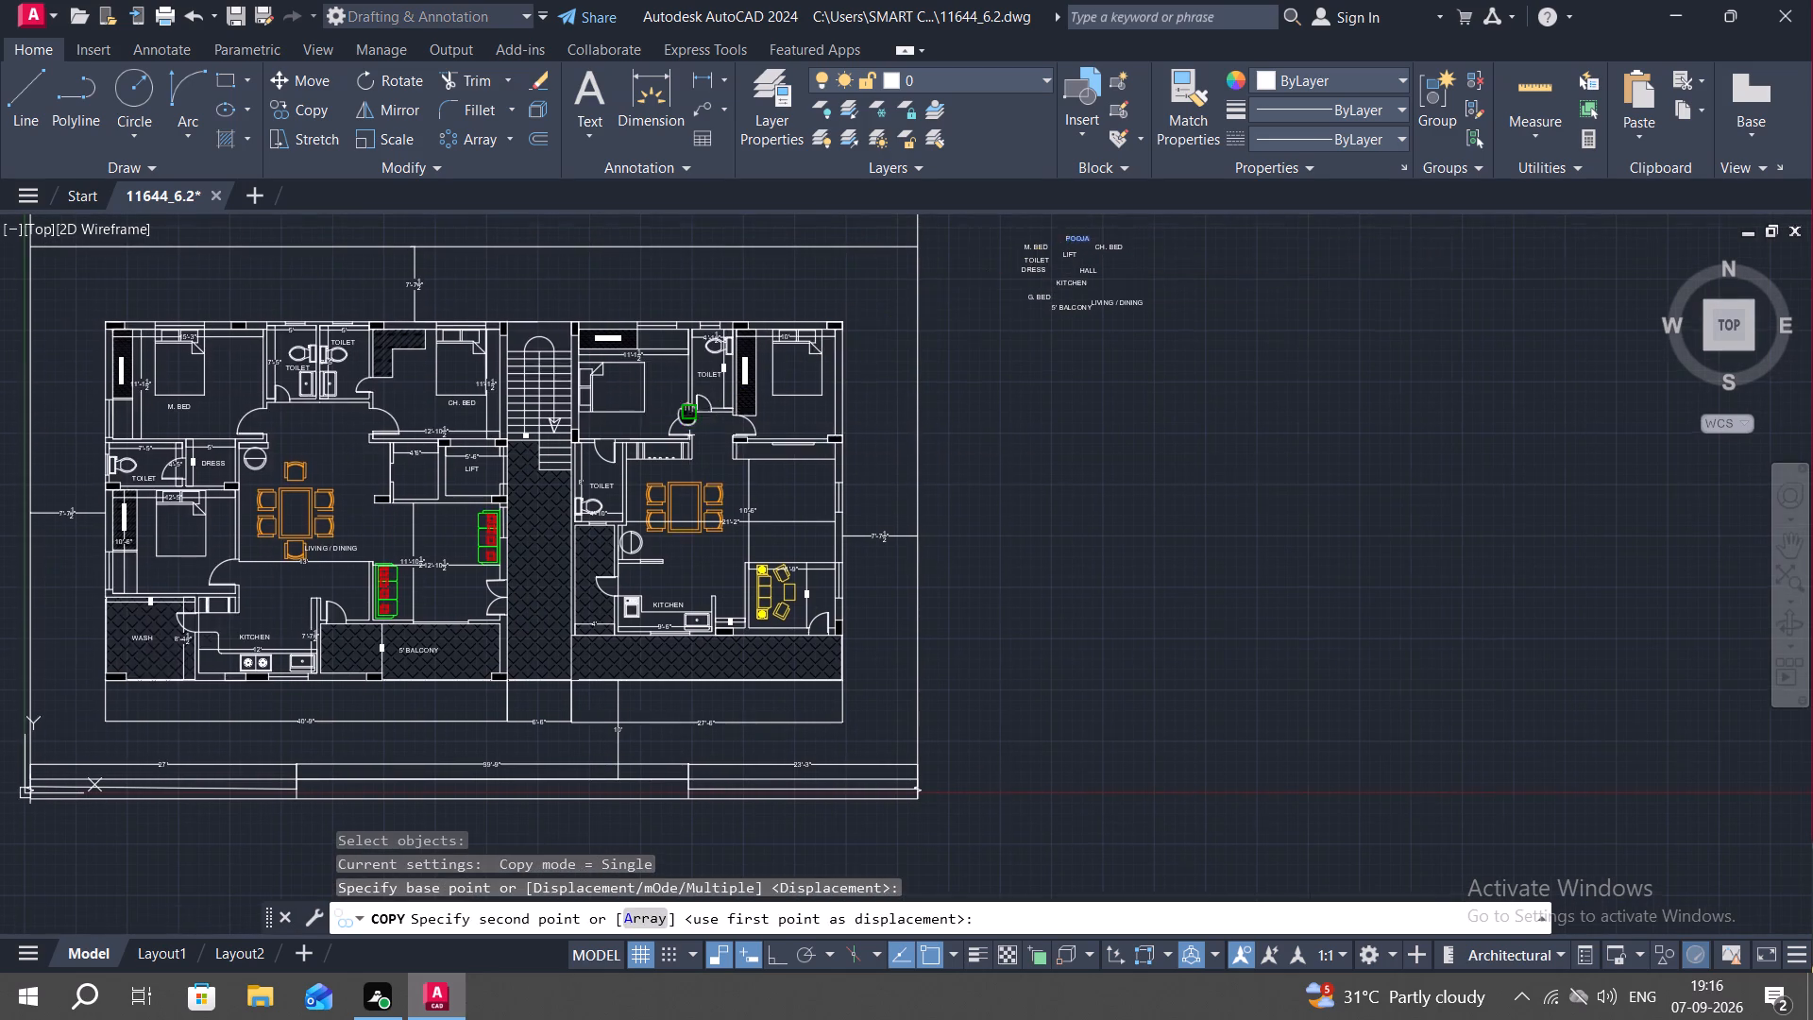
{"action": "middle_click_drag", "start_coordinate": [744, 408], "coordinate": [1394, 405]}
{"action": "scroll", "coordinate": [1104, 460], "scroll_direction": "up", "scroll_amount": 5}
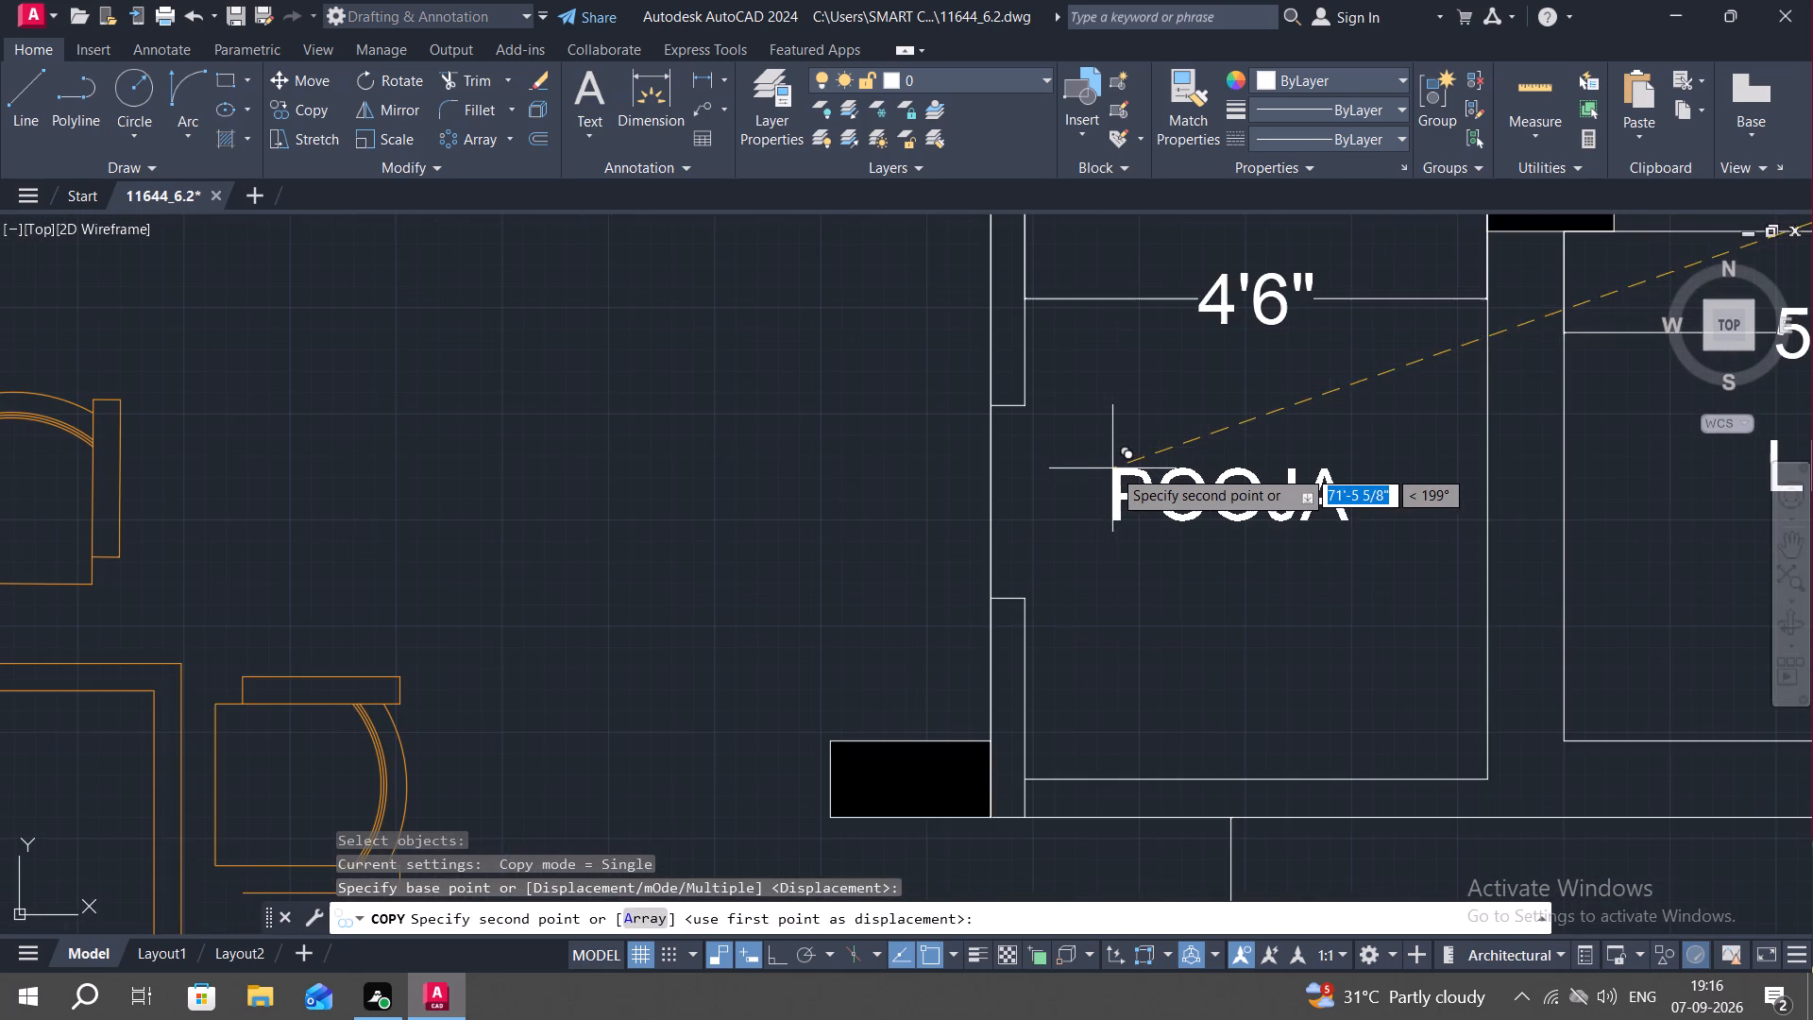
{"action": "left_click", "coordinate": [1167, 474]}
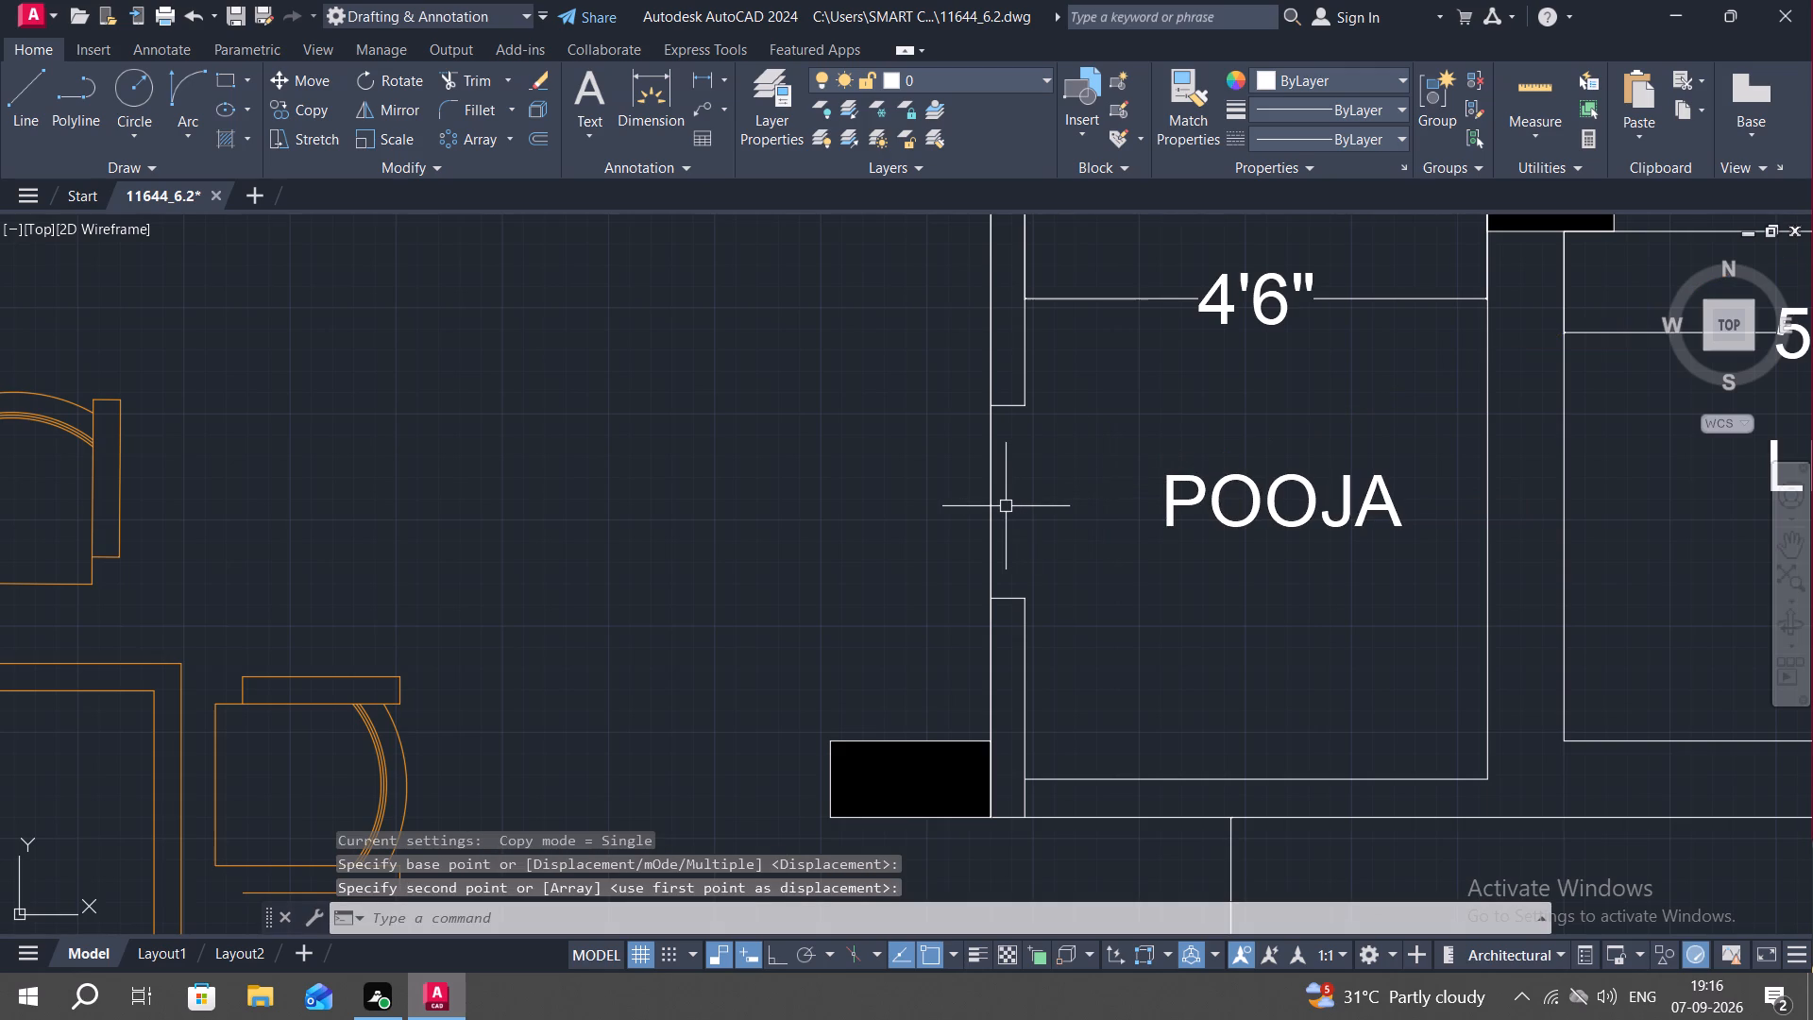
Copy the HALL label into the left unit's sofa area, between the two green sofas and above the 5' balcony.
{"action": "scroll", "coordinate": [992, 511], "scroll_direction": "down", "scroll_amount": 3}
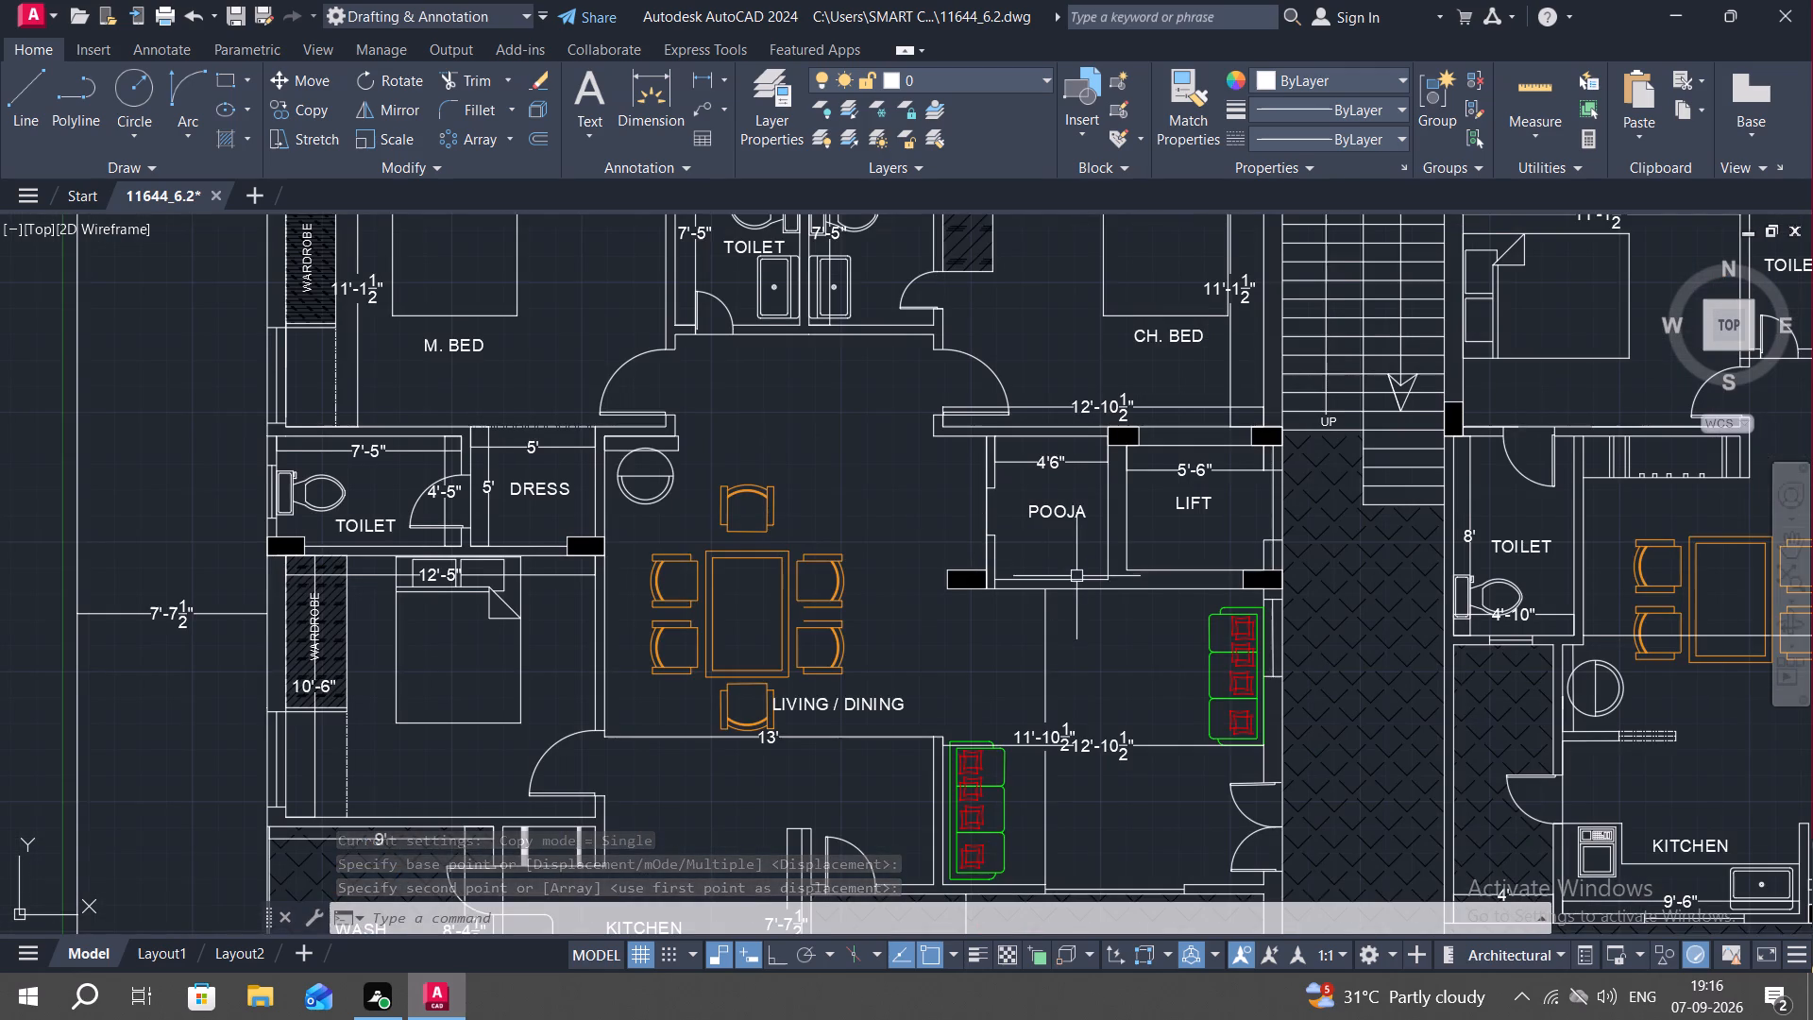
{"action": "middle_click_drag", "start_coordinate": [1065, 578], "coordinate": [935, 483]}
{"action": "scroll", "coordinate": [1002, 597], "scroll_direction": "down", "scroll_amount": 1}
{"action": "middle_click_drag", "start_coordinate": [1006, 601], "coordinate": [832, 579]}
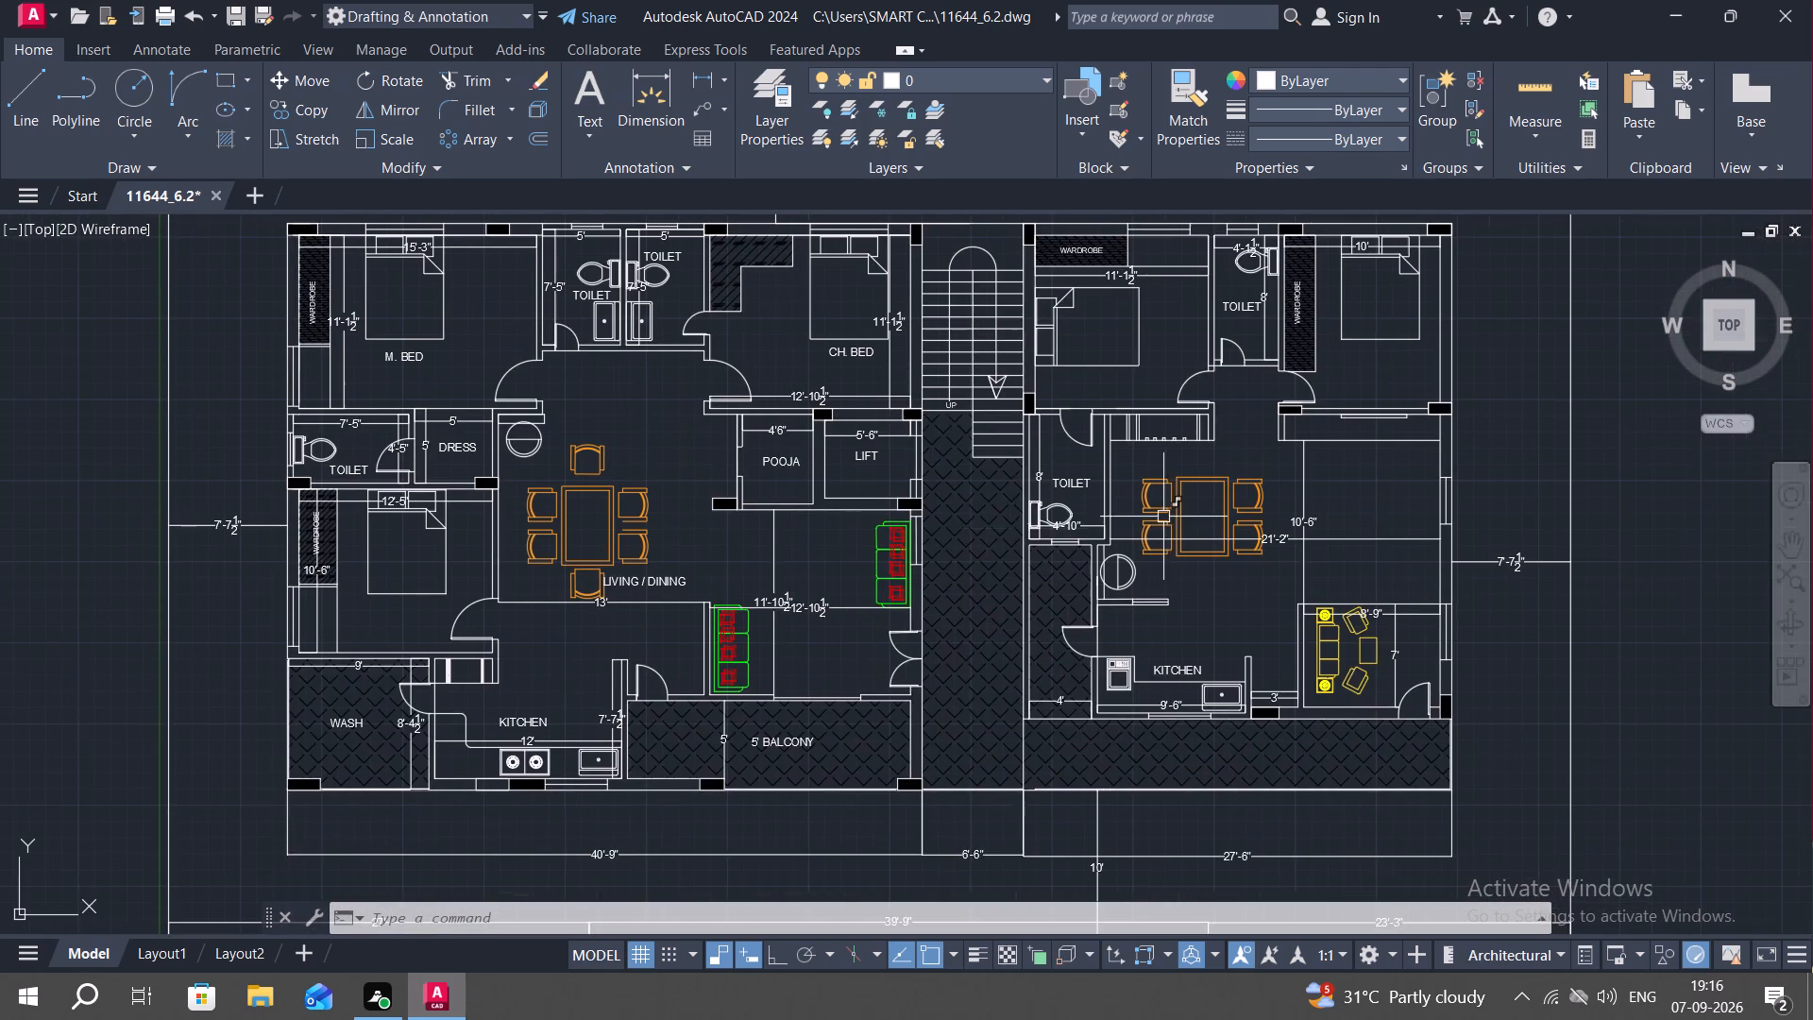
{"action": "middle_click_drag", "start_coordinate": [1391, 512], "coordinate": [1146, 617]}
{"action": "scroll", "coordinate": [1110, 638], "scroll_direction": "down", "scroll_amount": 1}
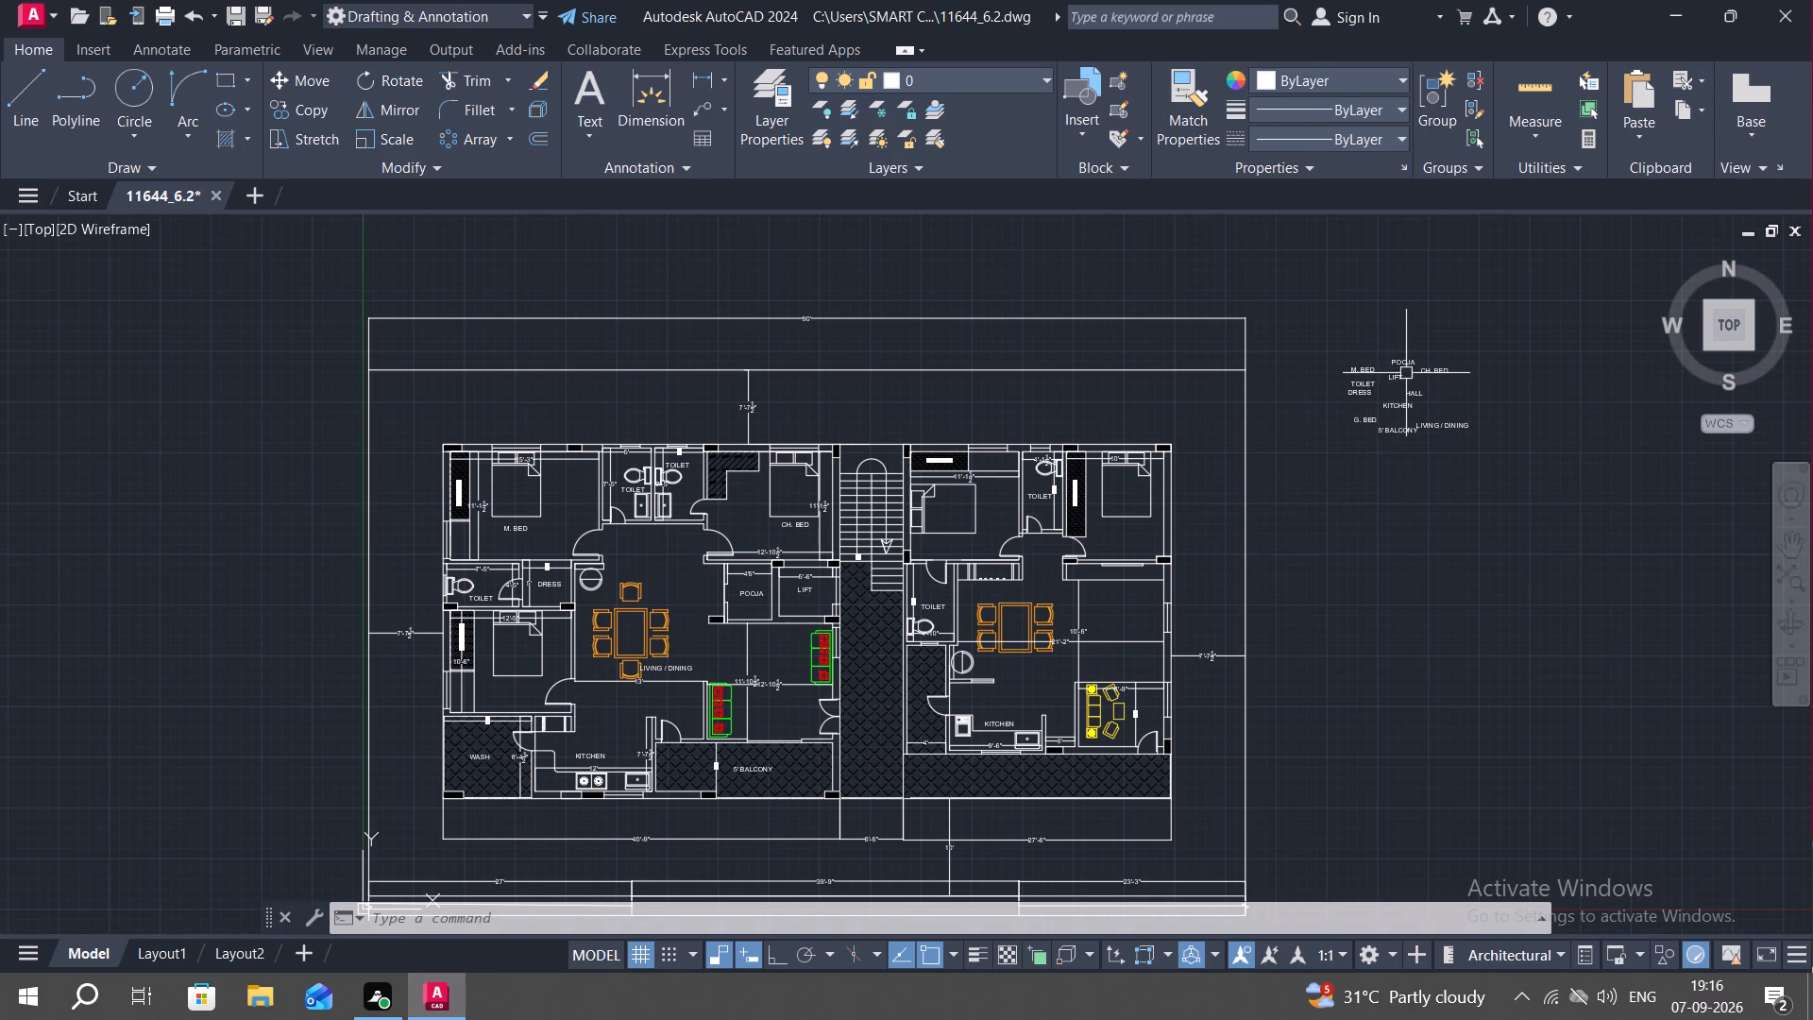
{"action": "scroll", "coordinate": [1397, 375], "scroll_direction": "up", "scroll_amount": 3}
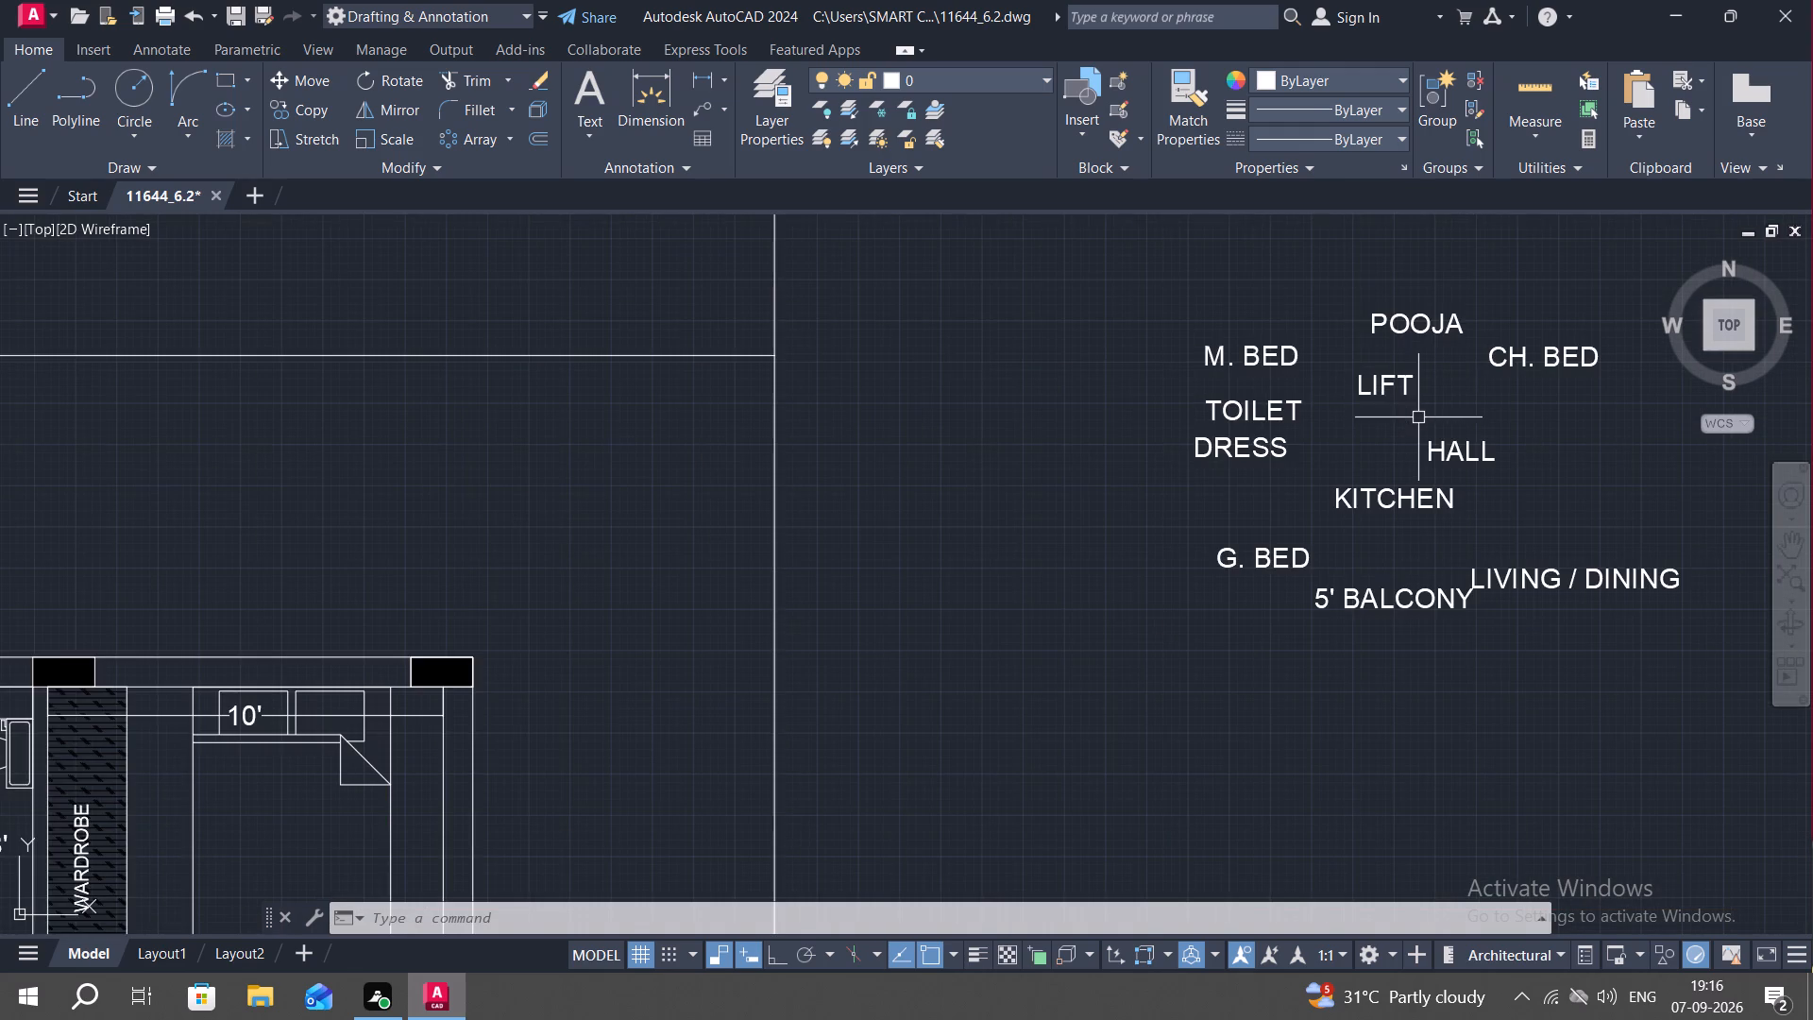
{"action": "scroll", "coordinate": [1418, 424], "scroll_direction": "up", "scroll_amount": 1}
{"action": "key", "text": "c"}
{"action": "key", "text": "o"}
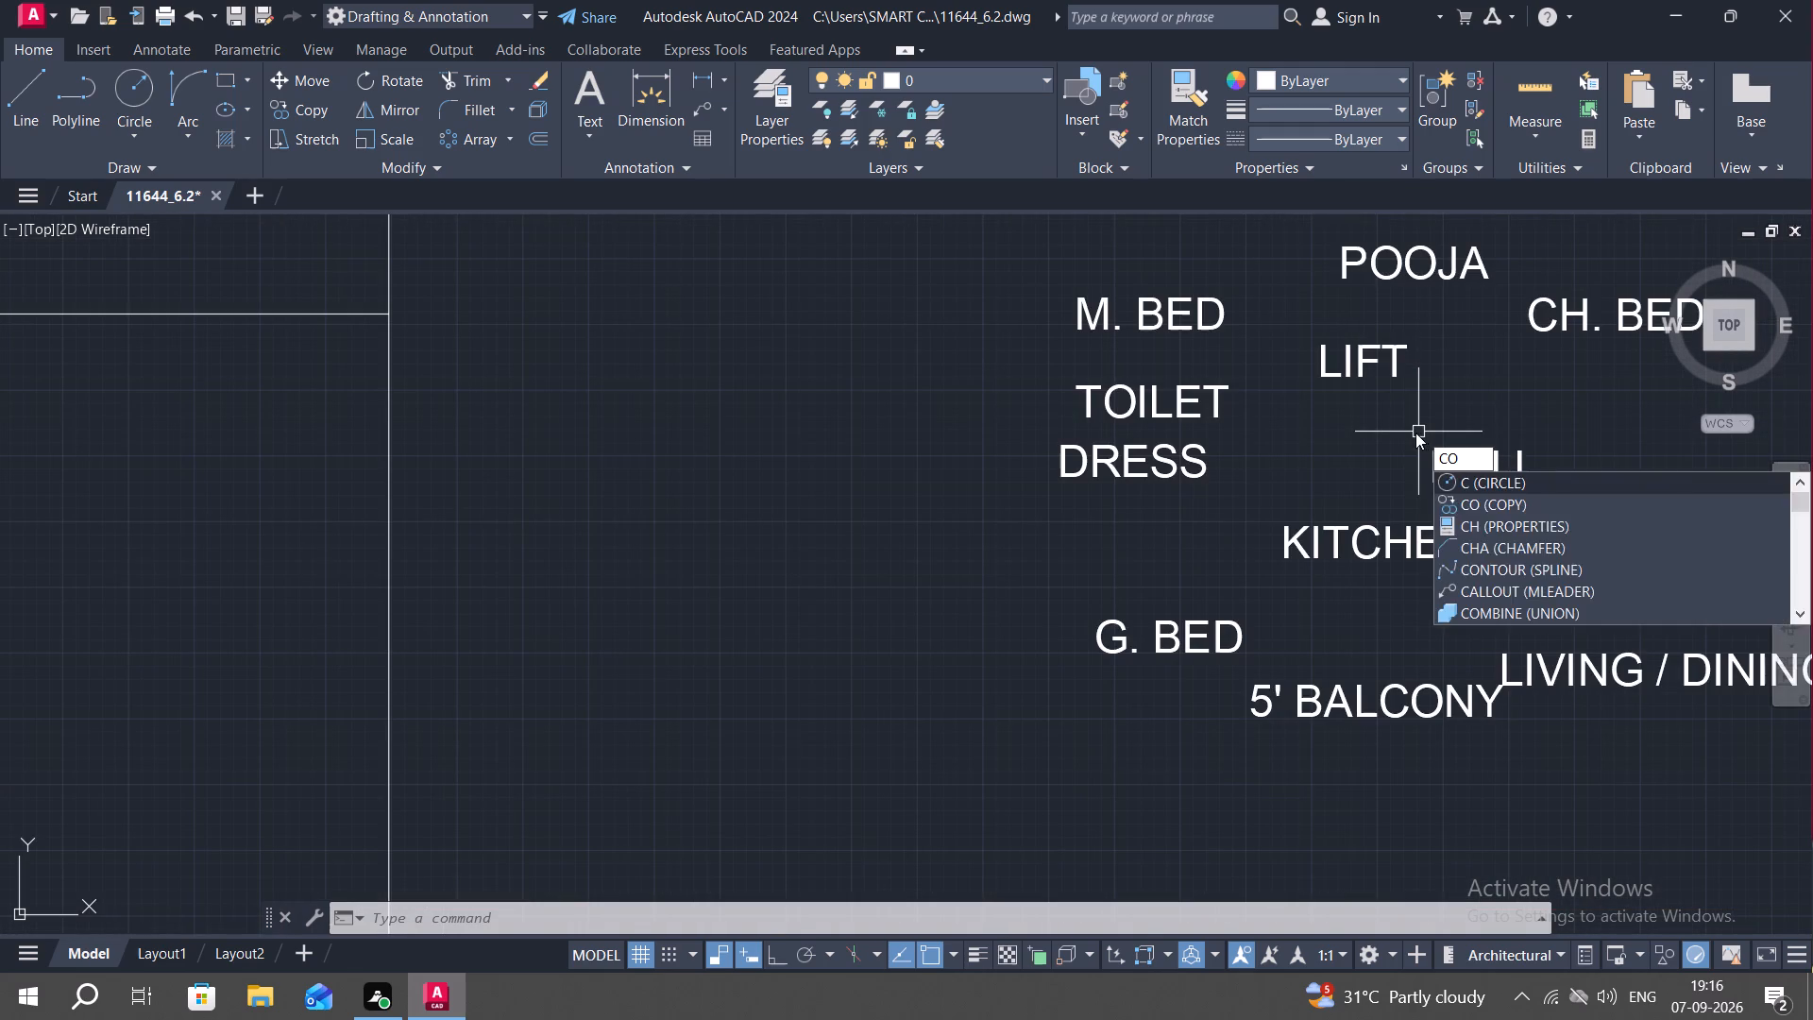
{"action": "key", "text": "space"}
{"action": "left_click", "coordinate": [1448, 468]}
{"action": "right_click", "coordinate": [1443, 467]}
{"action": "left_click_drag", "start_coordinate": [1442, 467], "coordinate": [1420, 475]}
{"action": "scroll", "coordinate": [890, 605], "scroll_direction": "down", "scroll_amount": 1}
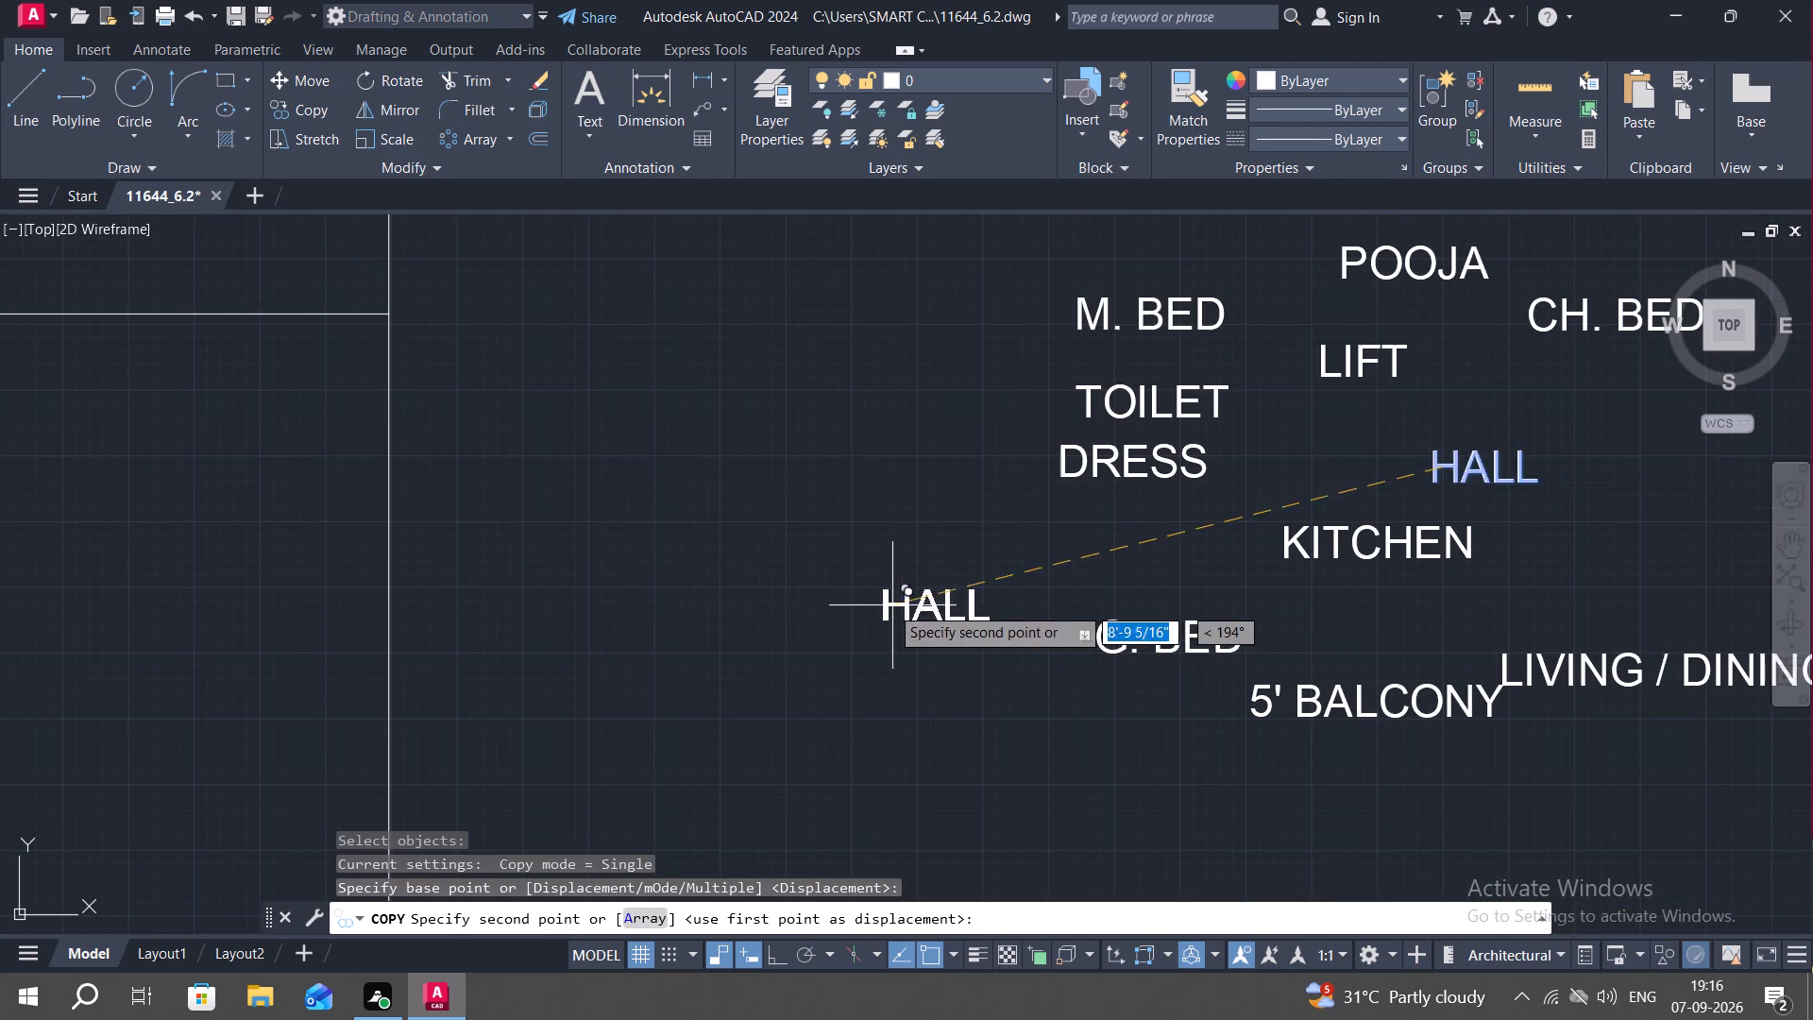
{"action": "scroll", "coordinate": [890, 605], "scroll_direction": "down", "scroll_amount": 1}
{"action": "middle_click_drag", "start_coordinate": [719, 638], "coordinate": [1263, 363]}
{"action": "middle_click_drag", "start_coordinate": [771, 656], "coordinate": [1183, 384]}
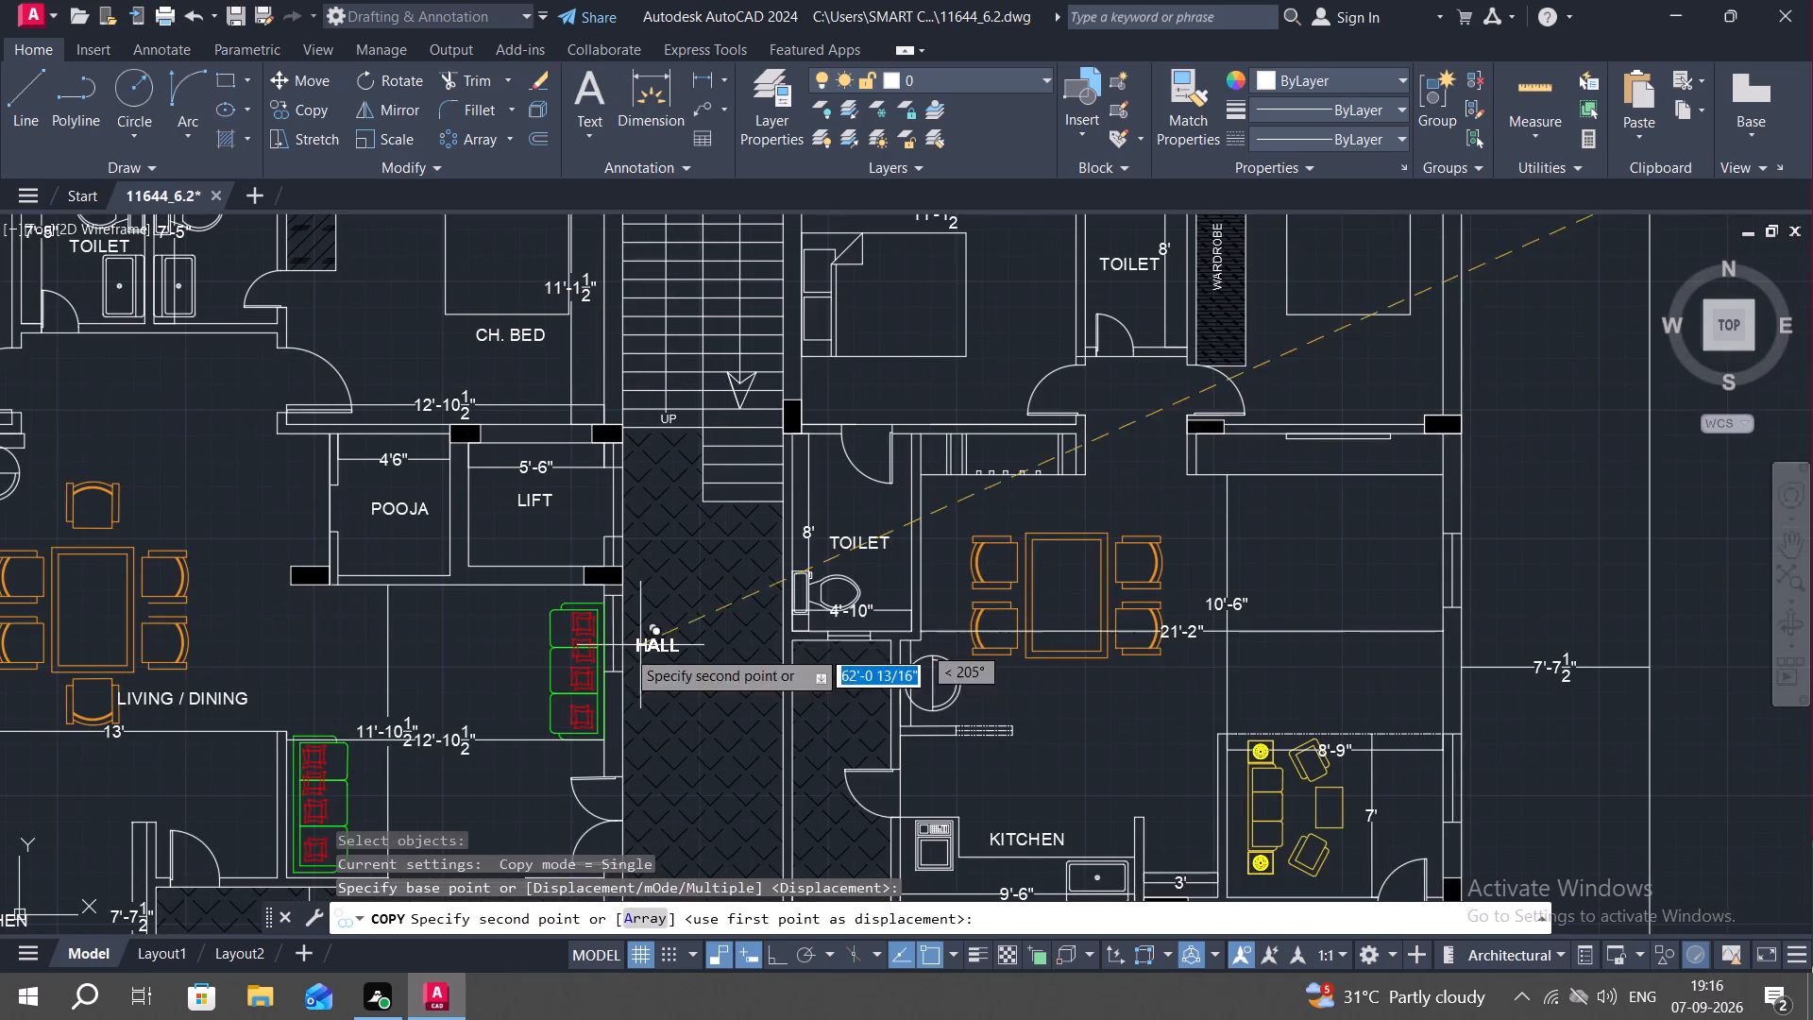
{"action": "middle_click_drag", "start_coordinate": [598, 644], "coordinate": [827, 508]}
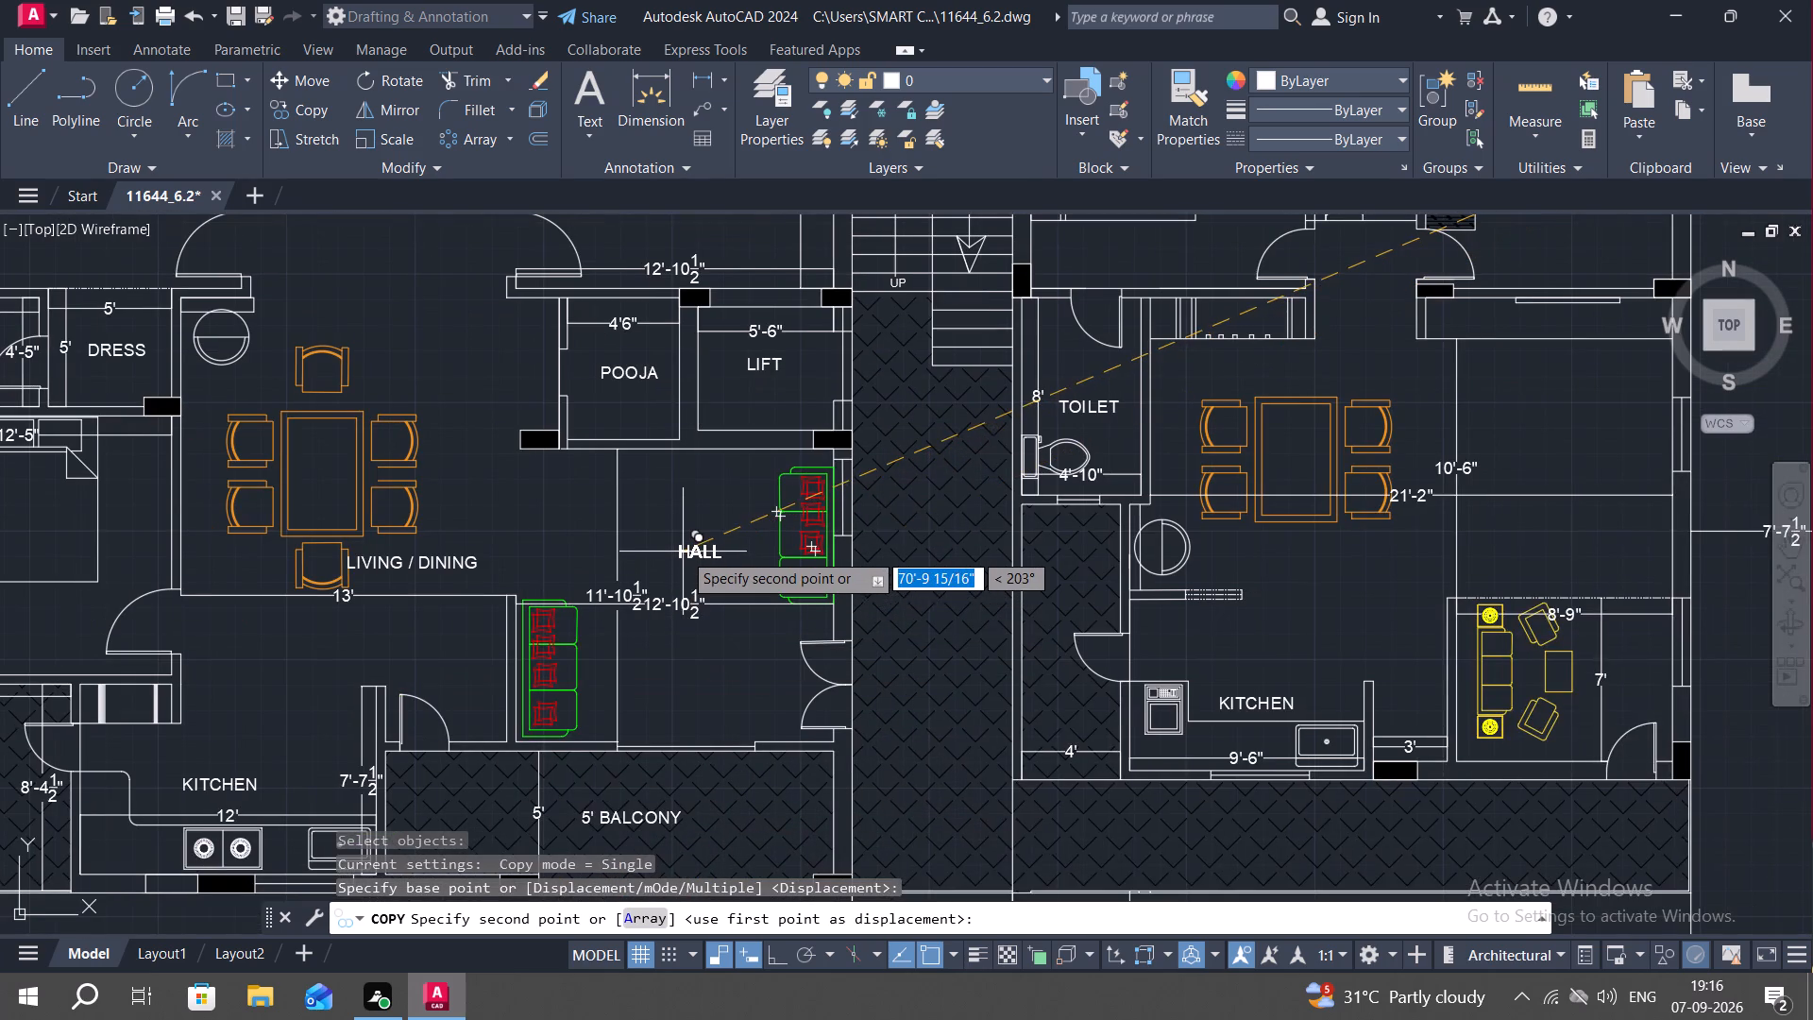
{"action": "left_click", "coordinate": [667, 668]}
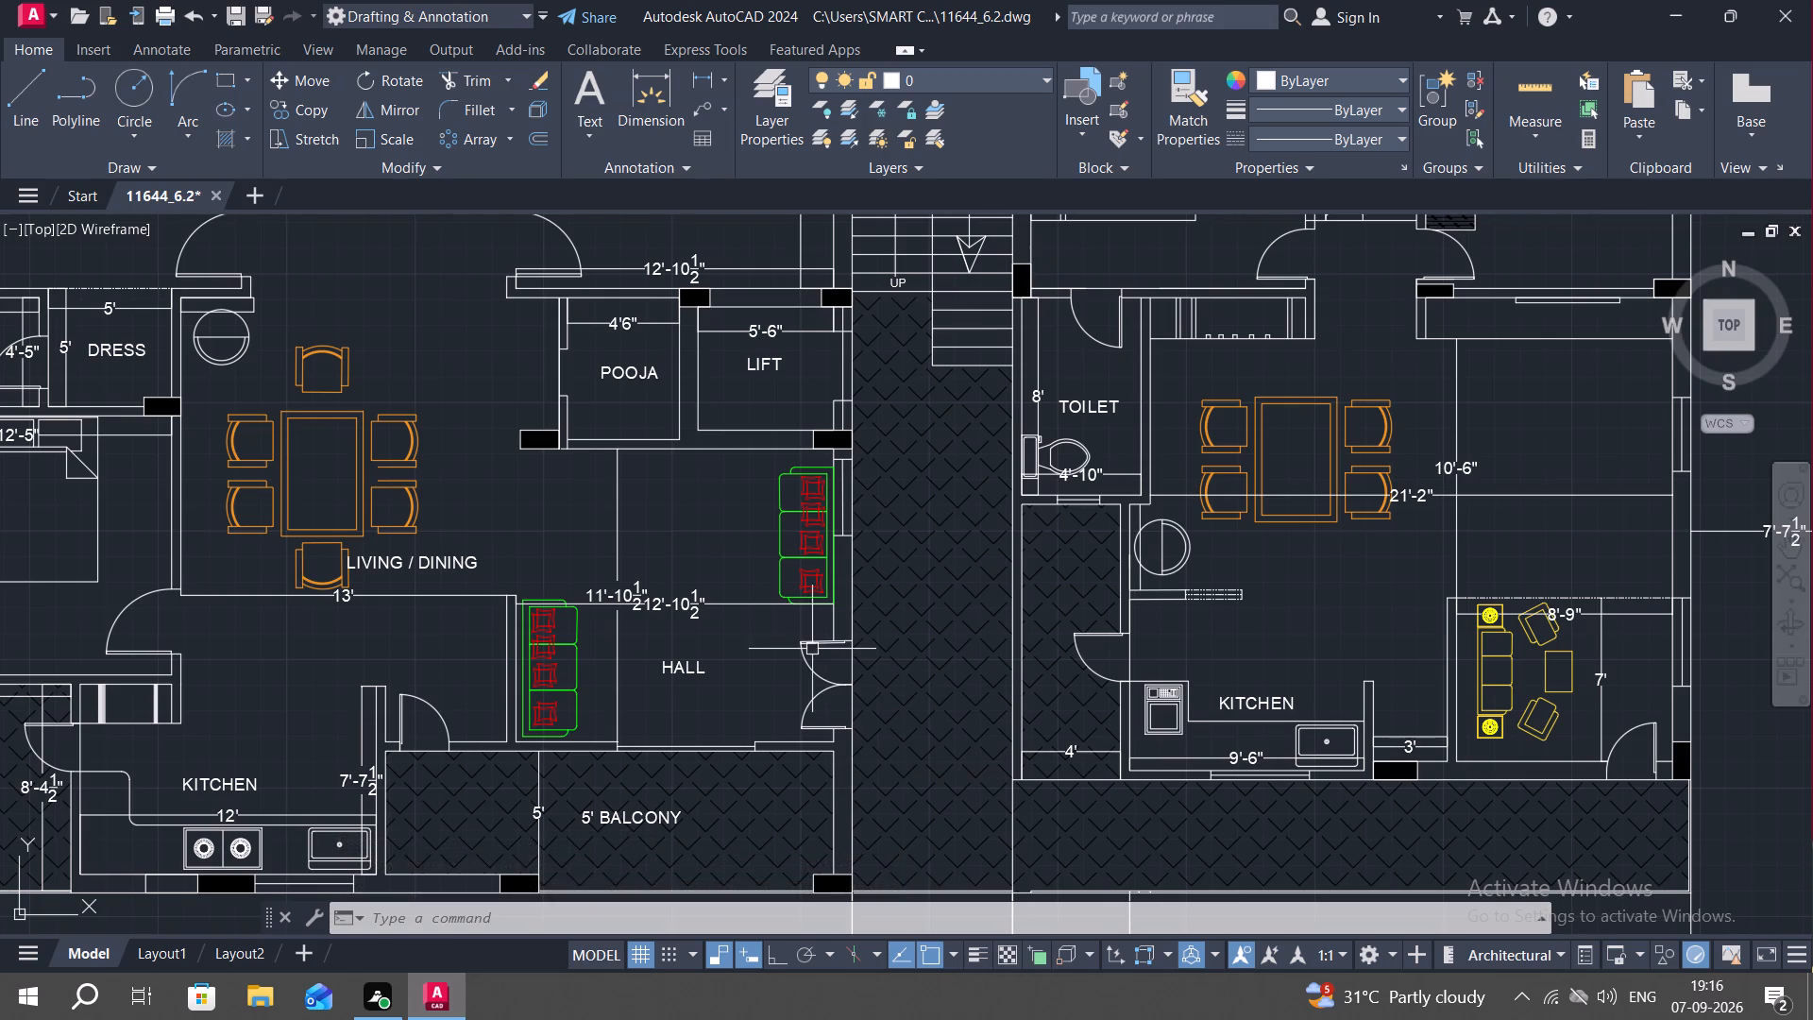
Replace the text of the spare LIVING / DINING label outside the plan with 6'6" W CORRIDOR.
{"action": "middle_click_drag", "start_coordinate": [888, 555], "coordinate": [861, 323]}
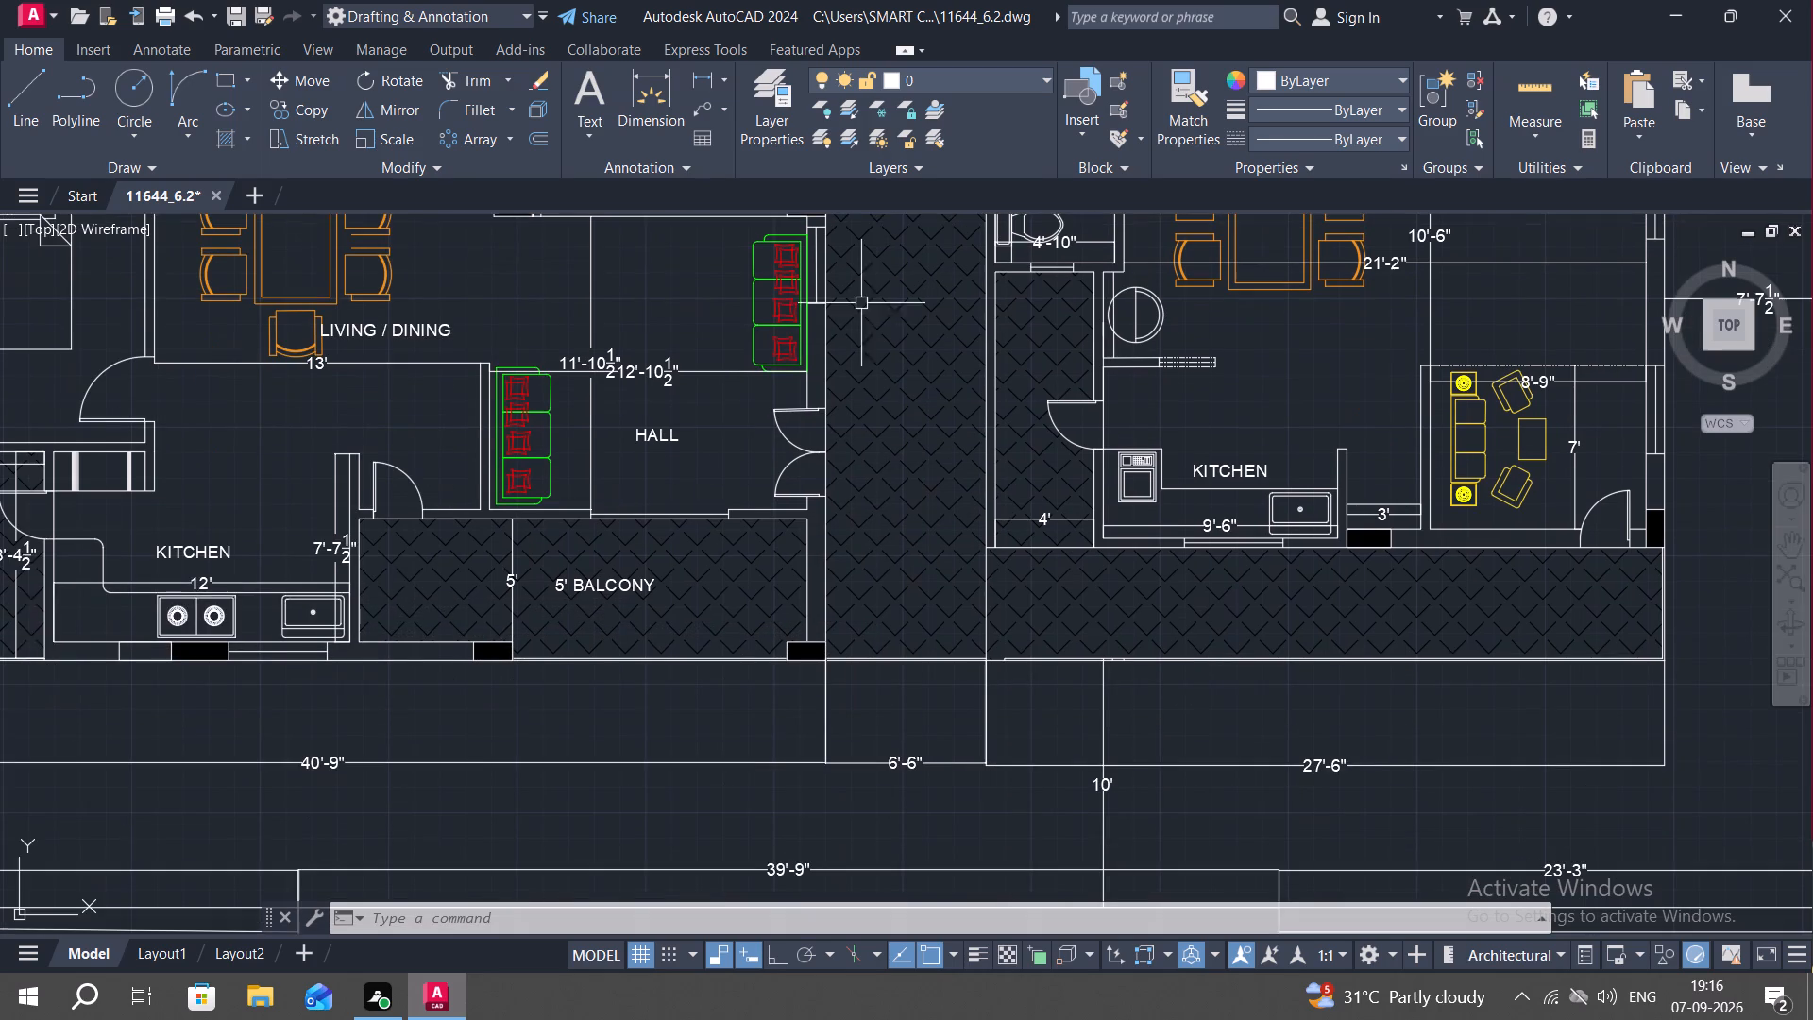
{"action": "scroll", "coordinate": [863, 507], "scroll_direction": "down", "scroll_amount": 2}
{"action": "middle_click_drag", "start_coordinate": [1199, 433], "coordinate": [300, 687]}
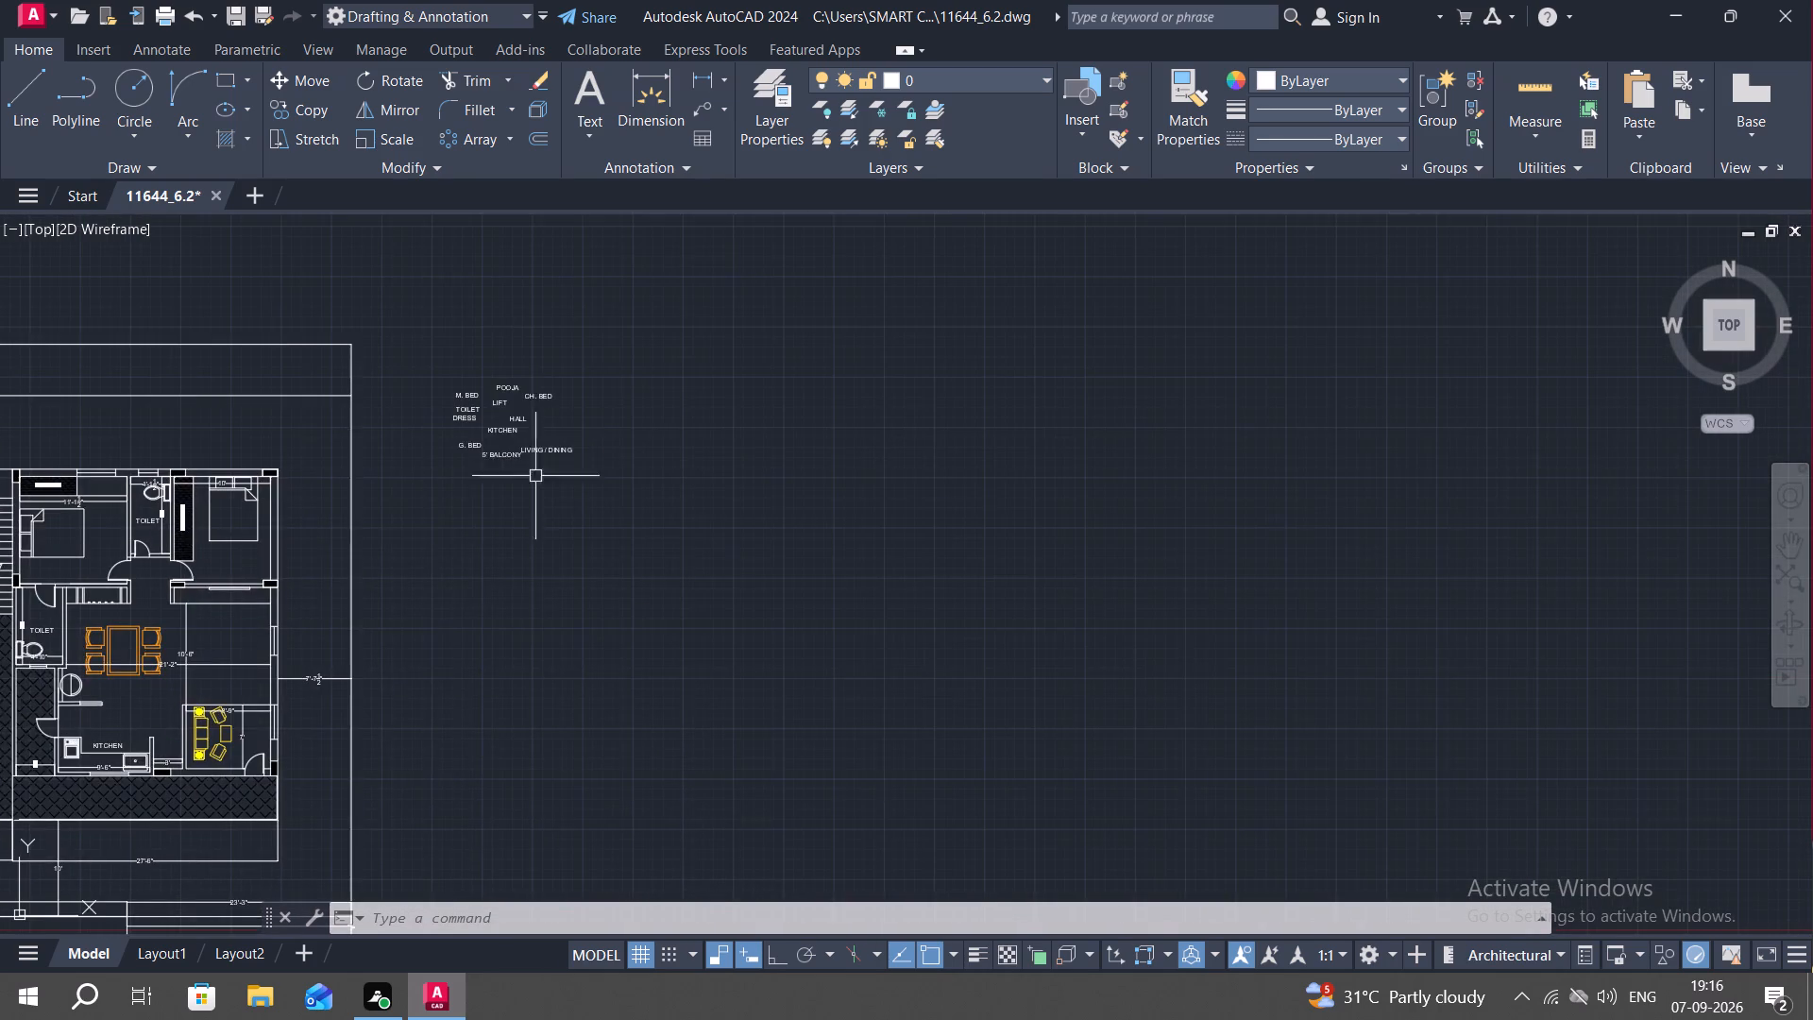
{"action": "scroll", "coordinate": [537, 456], "scroll_direction": "up", "scroll_amount": 3}
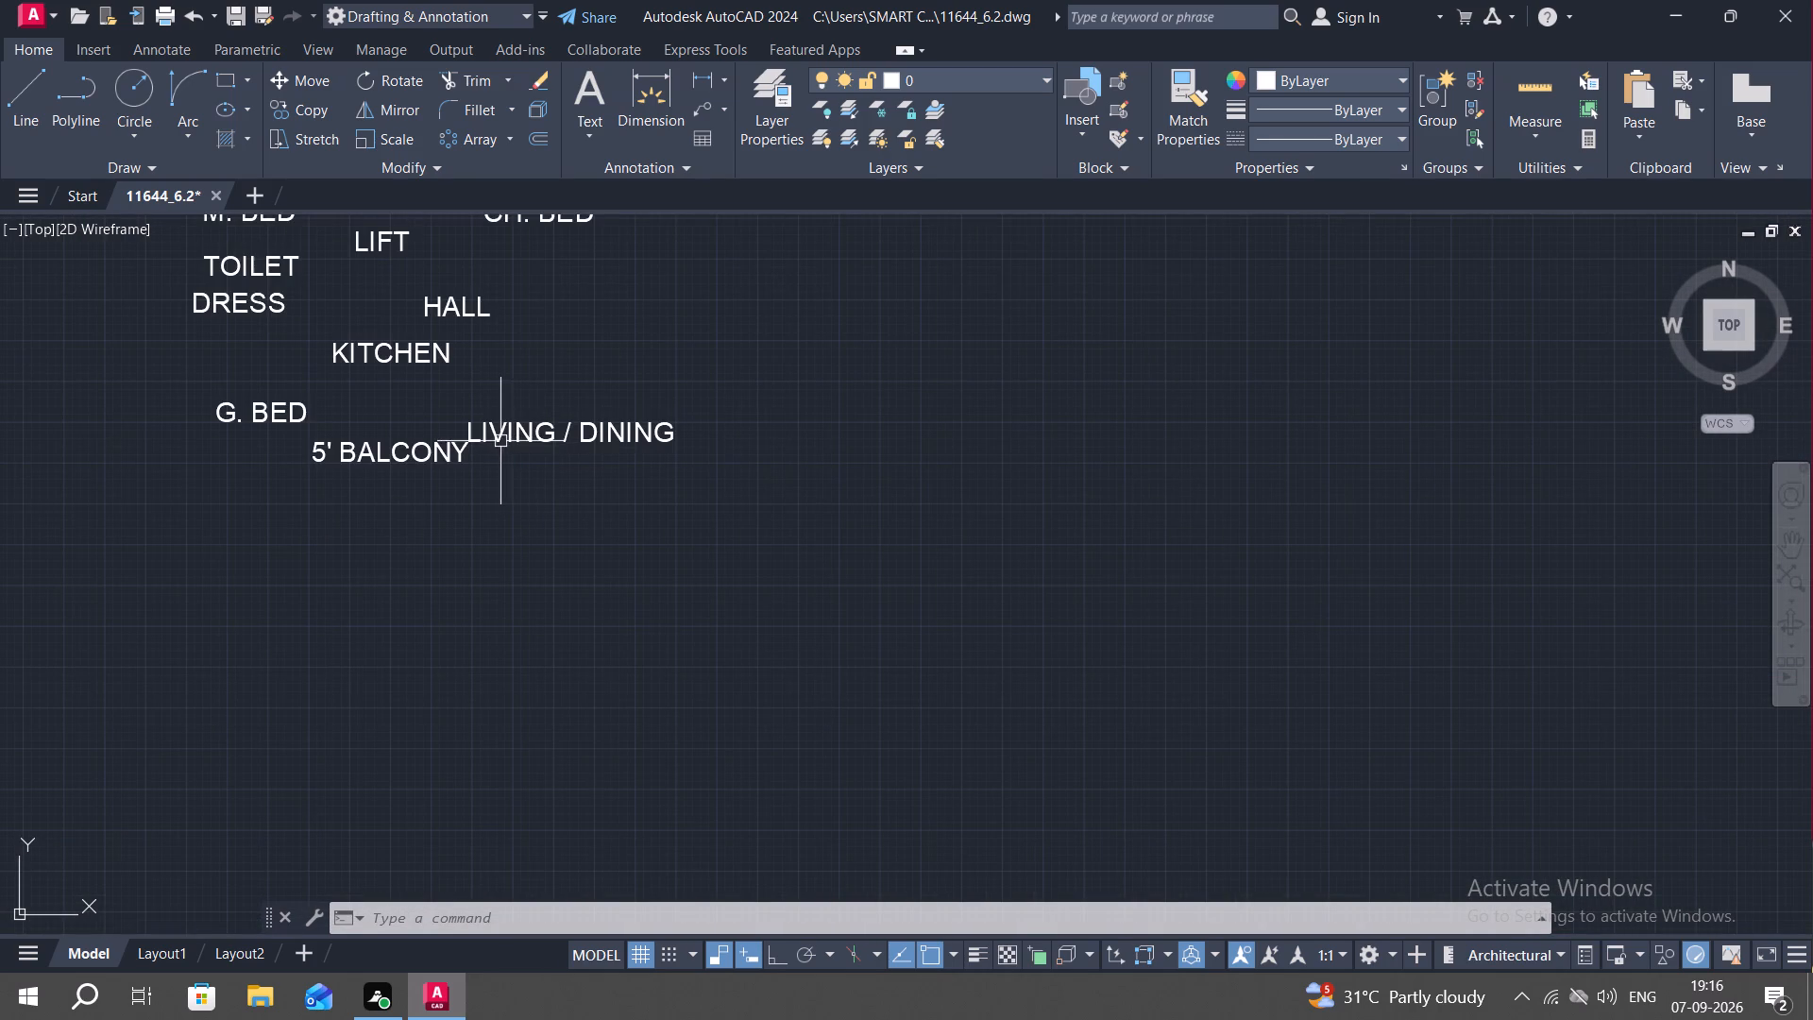
{"action": "scroll", "coordinate": [500, 441], "scroll_direction": "up", "scroll_amount": 2}
{"action": "double_click", "coordinate": [424, 419]}
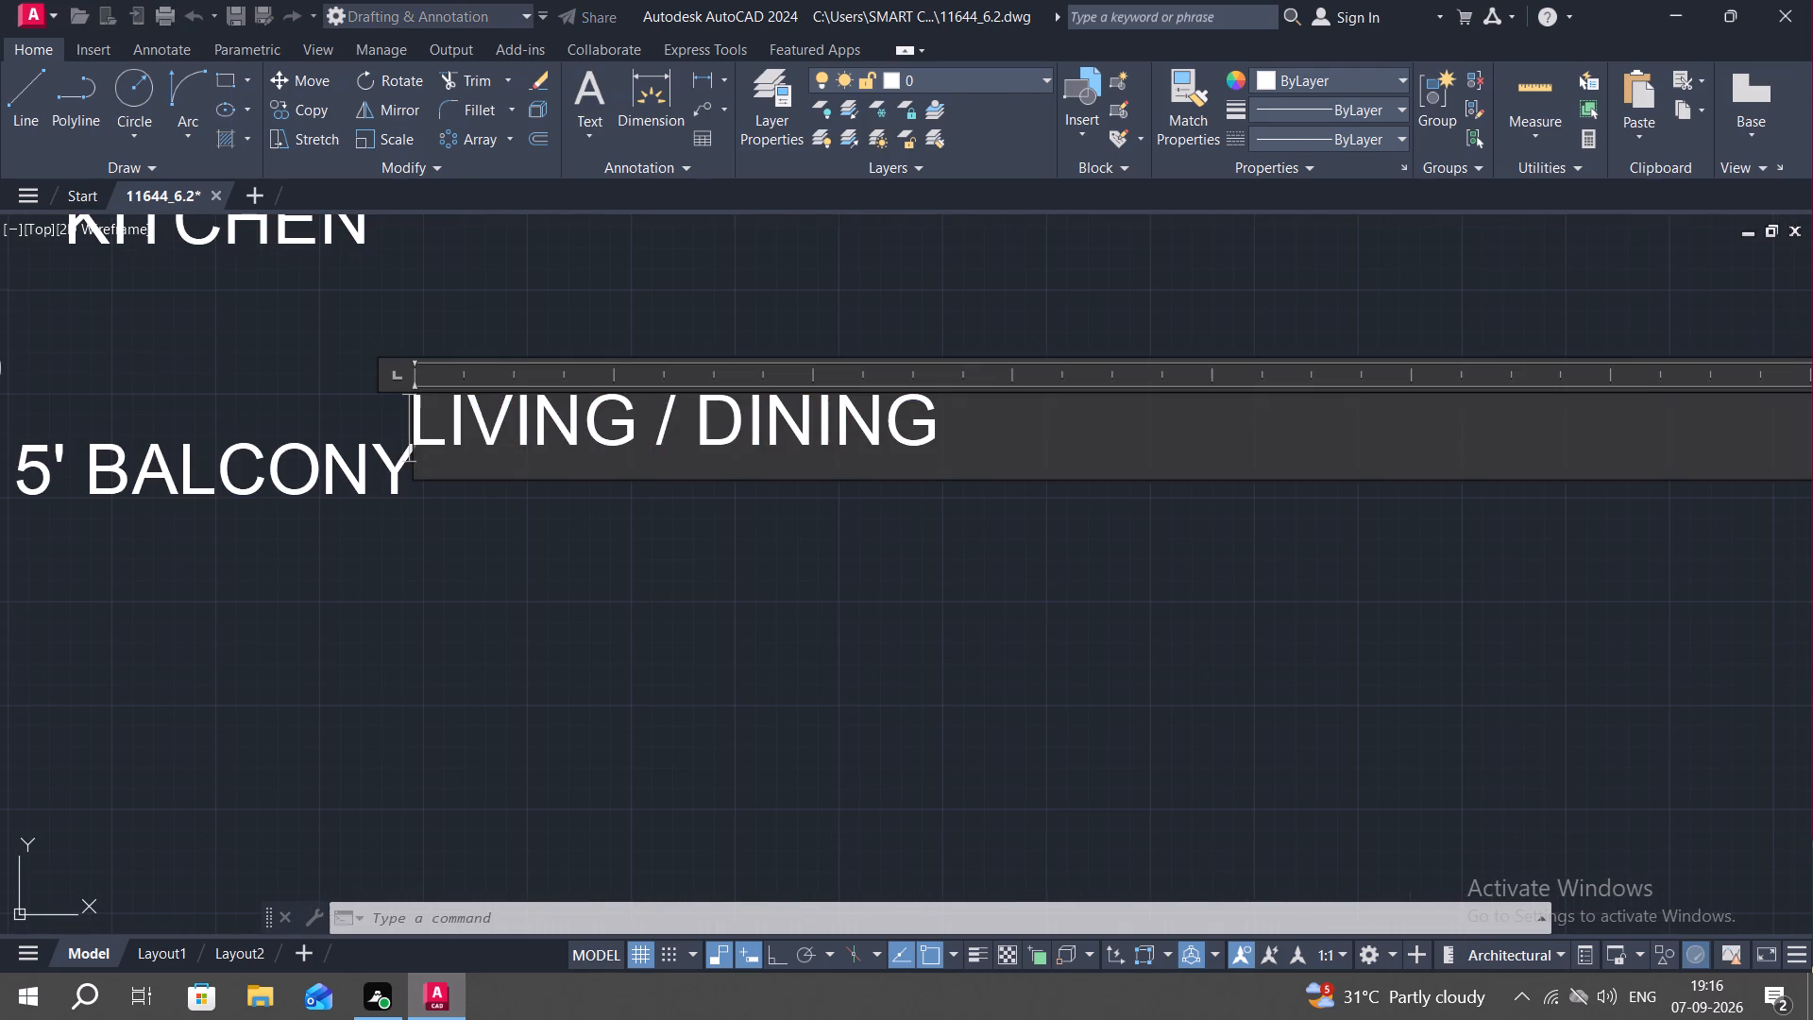
{"action": "left_click", "coordinate": [980, 425]}
{"action": "key", "text": "BackSpace"}
{"action": "key", "text": "BackSpace"}
{"action": "key", "text": "BackSpace"}
{"action": "key", "text": "BackSpace"}
{"action": "key", "text": "BackSpace"}
{"action": "key", "text": "BackSpace"}
{"action": "key", "text": "BackSpace"}
{"action": "key", "text": "BackSpace"}
{"action": "key", "text": "BackSpace"}
{"action": "key", "text": "BackSpace"}
{"action": "key", "text": "BackSpace"}
{"action": "key", "text": "BackSpace"}
{"action": "key", "text": "BackSpace"}
{"action": "key", "text": "BackSpace"}
{"action": "key", "text": "BackSpace"}
{"action": "key", "text": "BackSpace"}
{"action": "key", "text": "BackSpace"}
{"action": "key", "text": "BackSpace"}
{"action": "key", "text": "BackSpace"}
{"action": "key", "text": "BackSpace"}
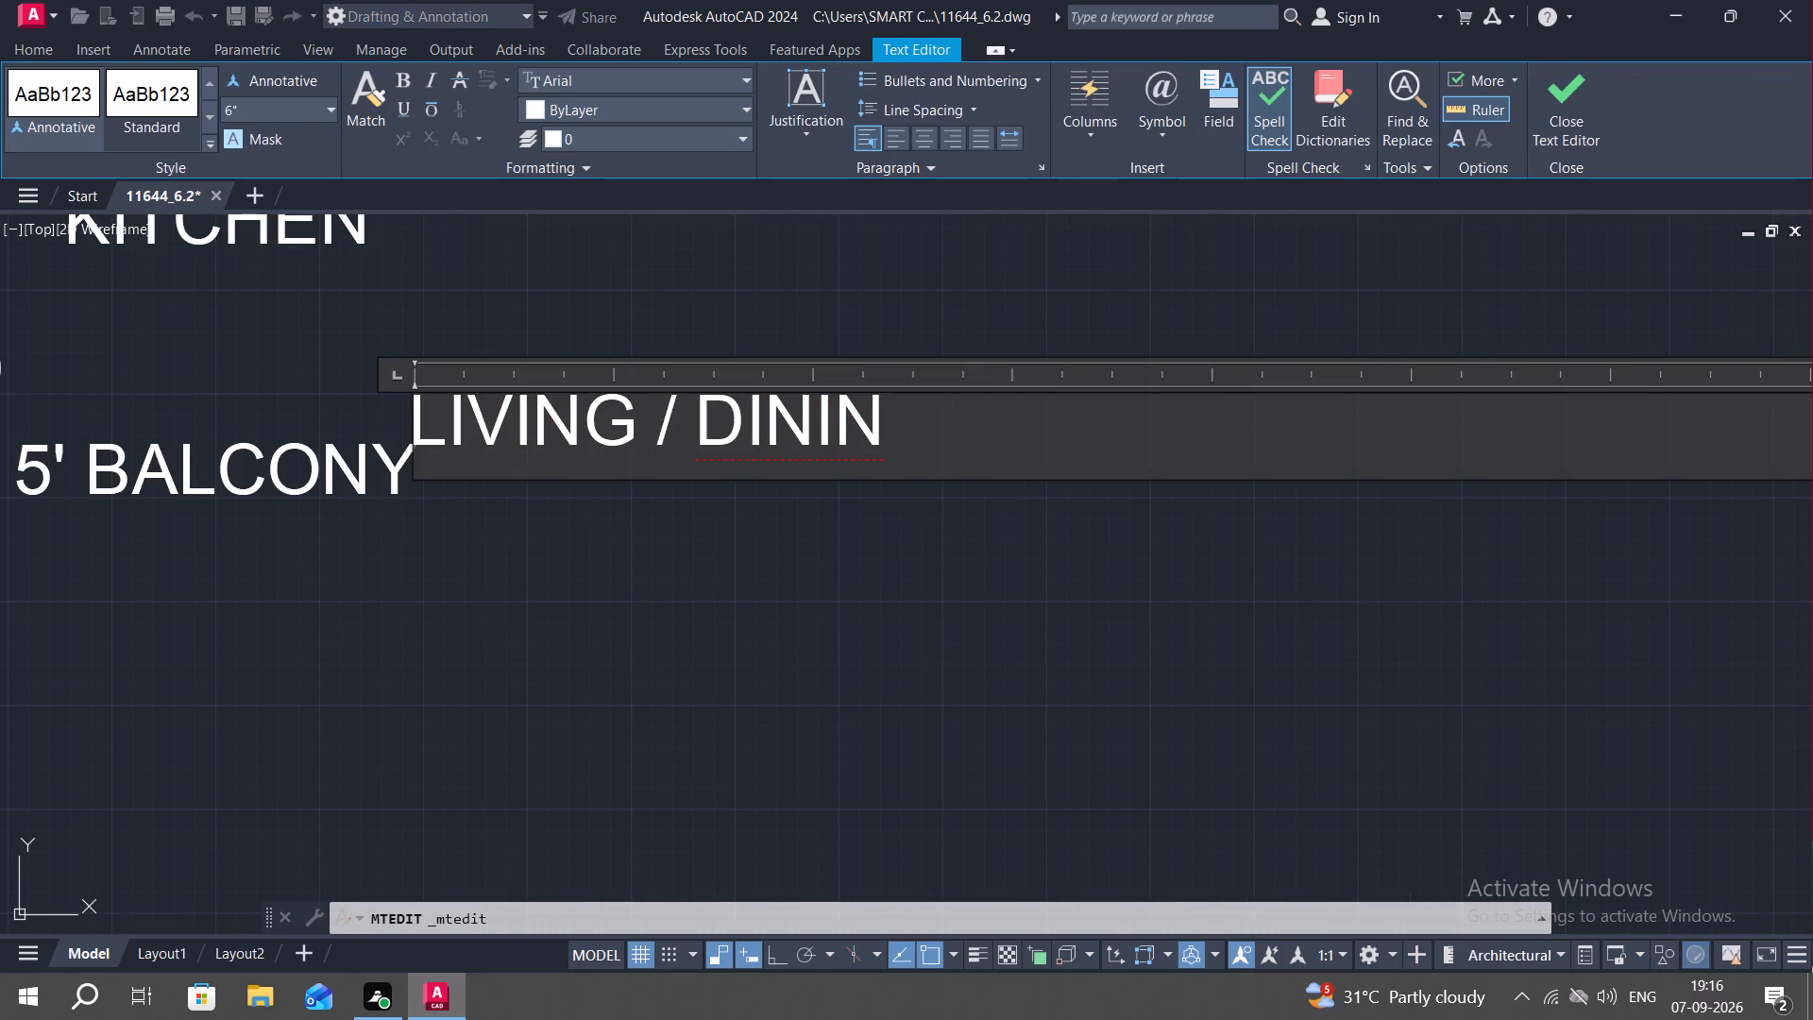
{"action": "type", "text": "6'6\""}
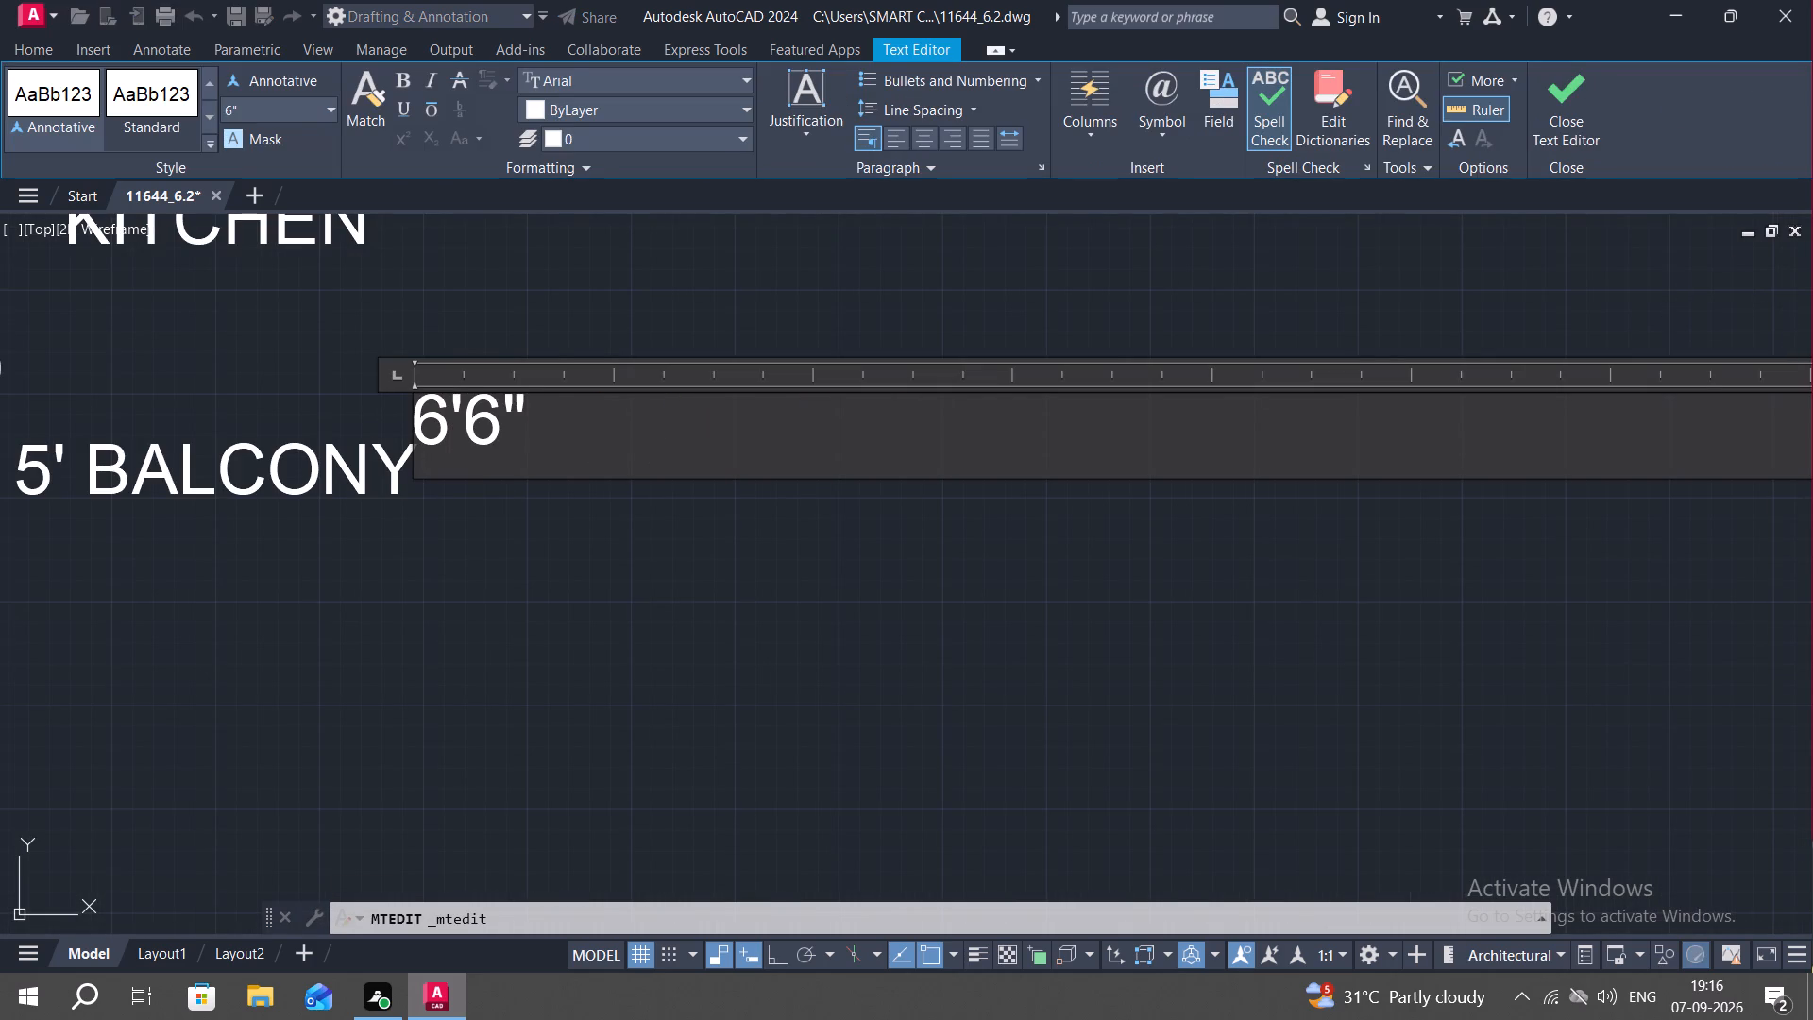
{"action": "key", "text": "space"}
{"action": "type", "text": "W"}
{"action": "key", "text": "space"}
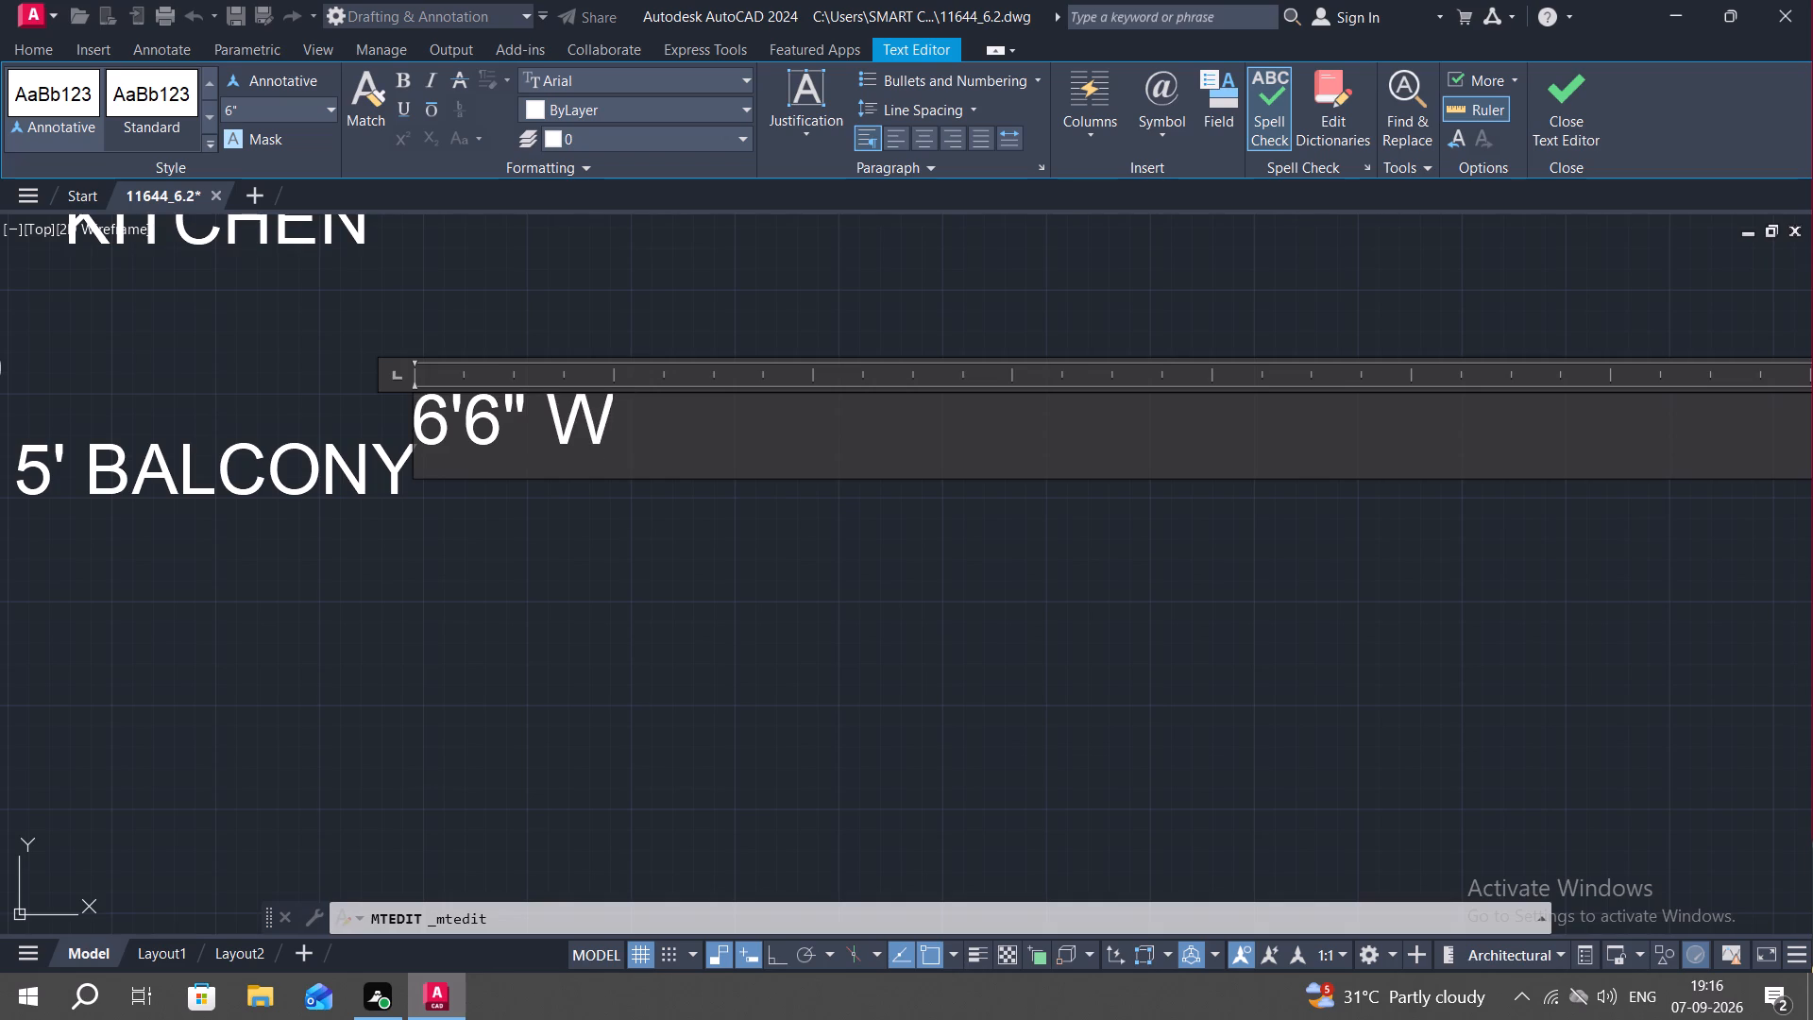
{"action": "type", "text": "CO"}
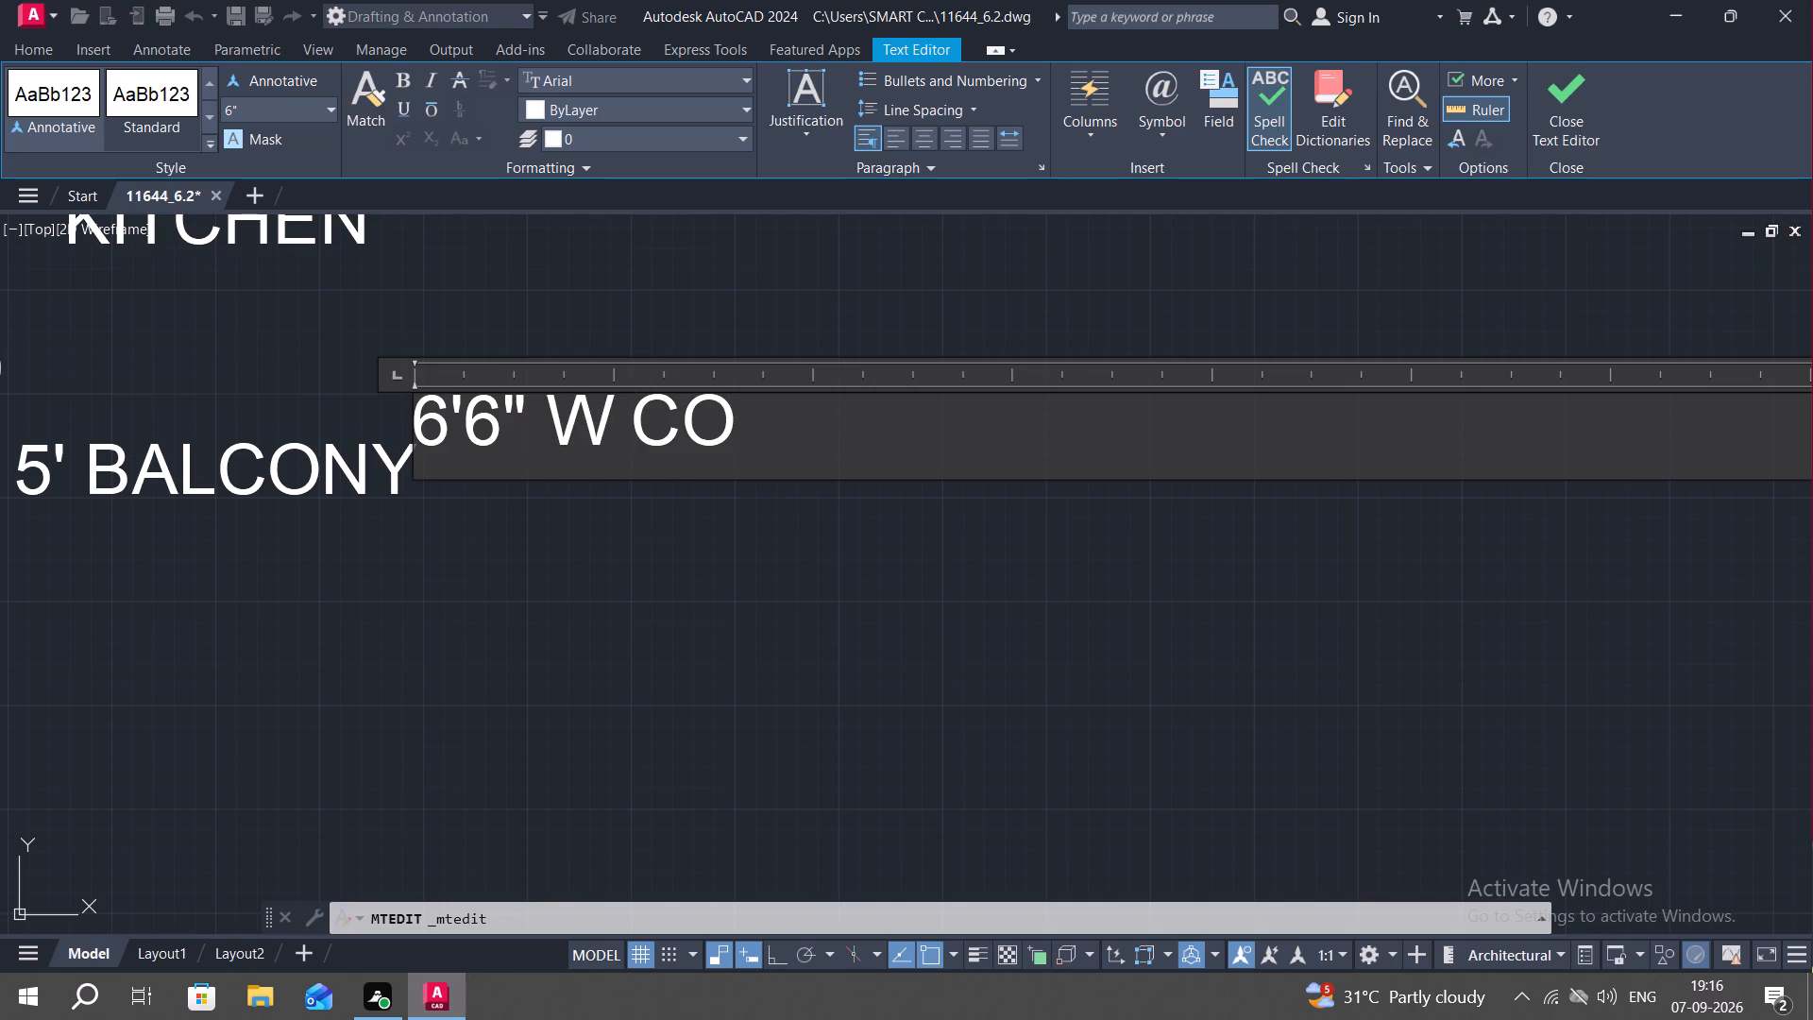
{"action": "type", "text": "RR"}
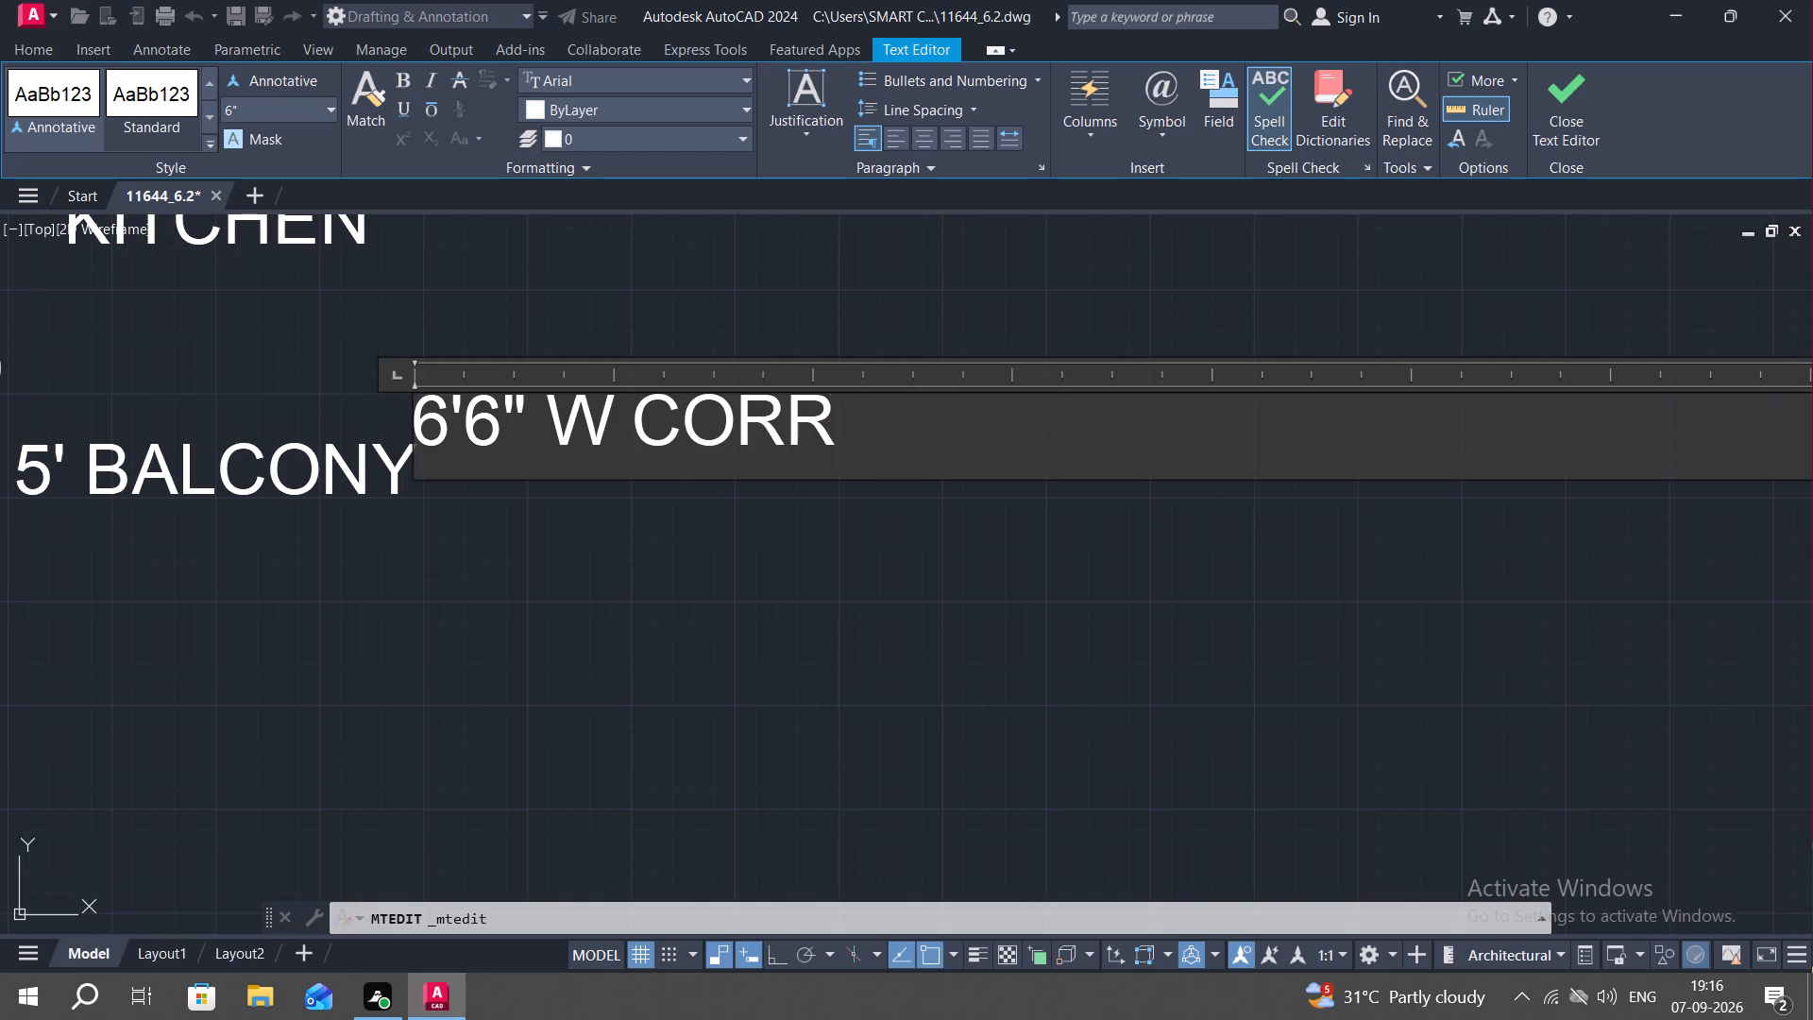
{"action": "key", "text": "i"}
{"action": "type", "text": "DOR"}
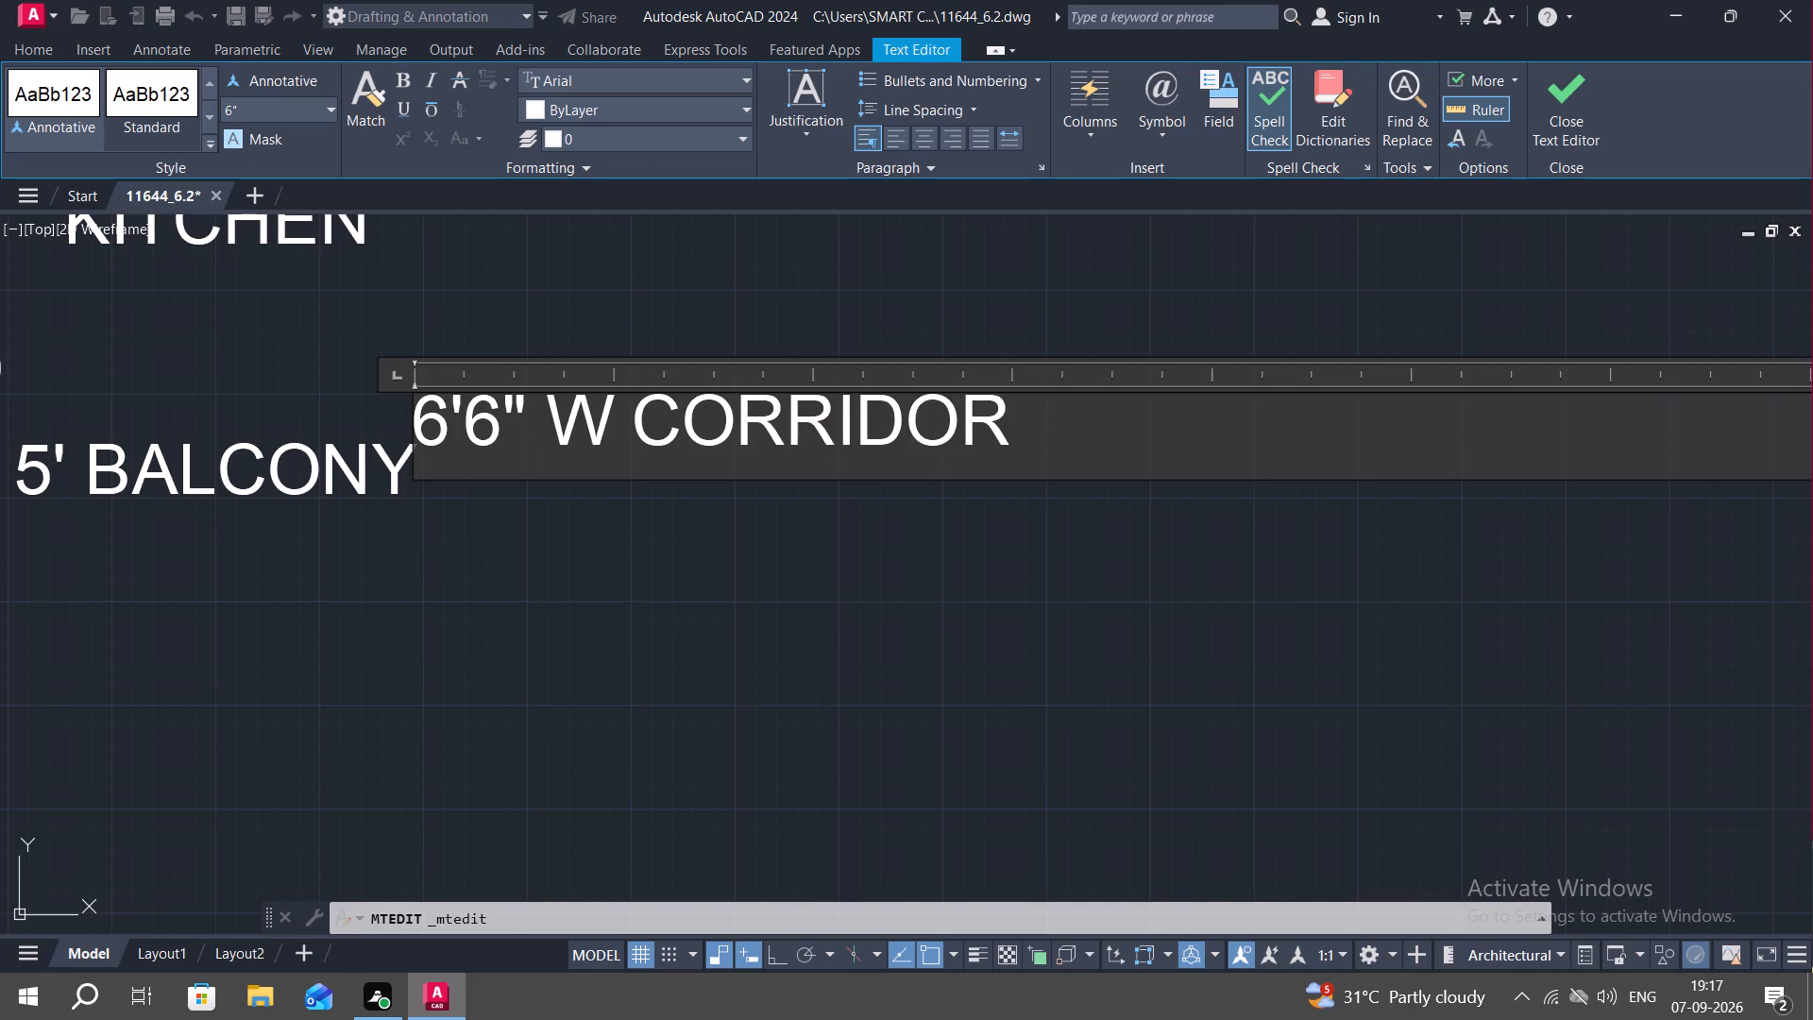
Set the text height of the whole 6'6" W CORRIDOR label to 1'.
{"action": "double_click", "coordinate": [420, 416]}
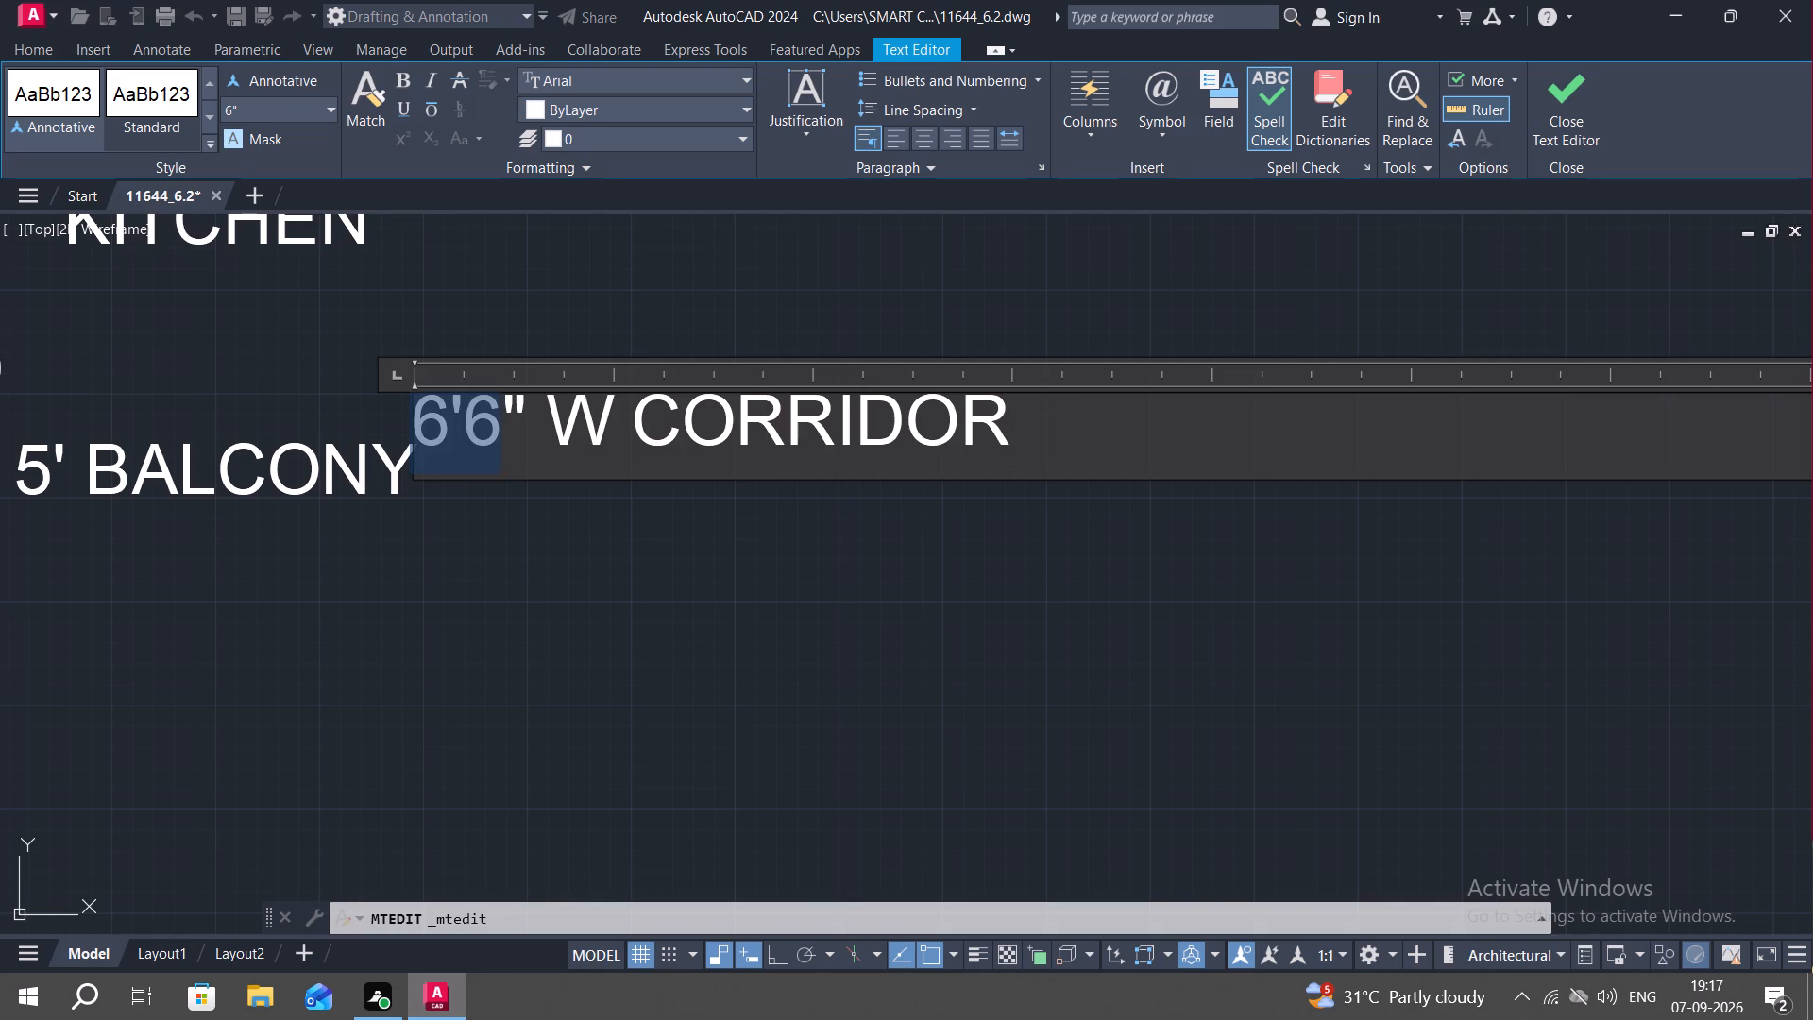
{"action": "triple_click", "coordinate": [420, 416]}
{"action": "left_click", "coordinate": [420, 416]}
{"action": "triple_click", "coordinate": [420, 416]}
{"action": "left_click", "coordinate": [265, 107]}
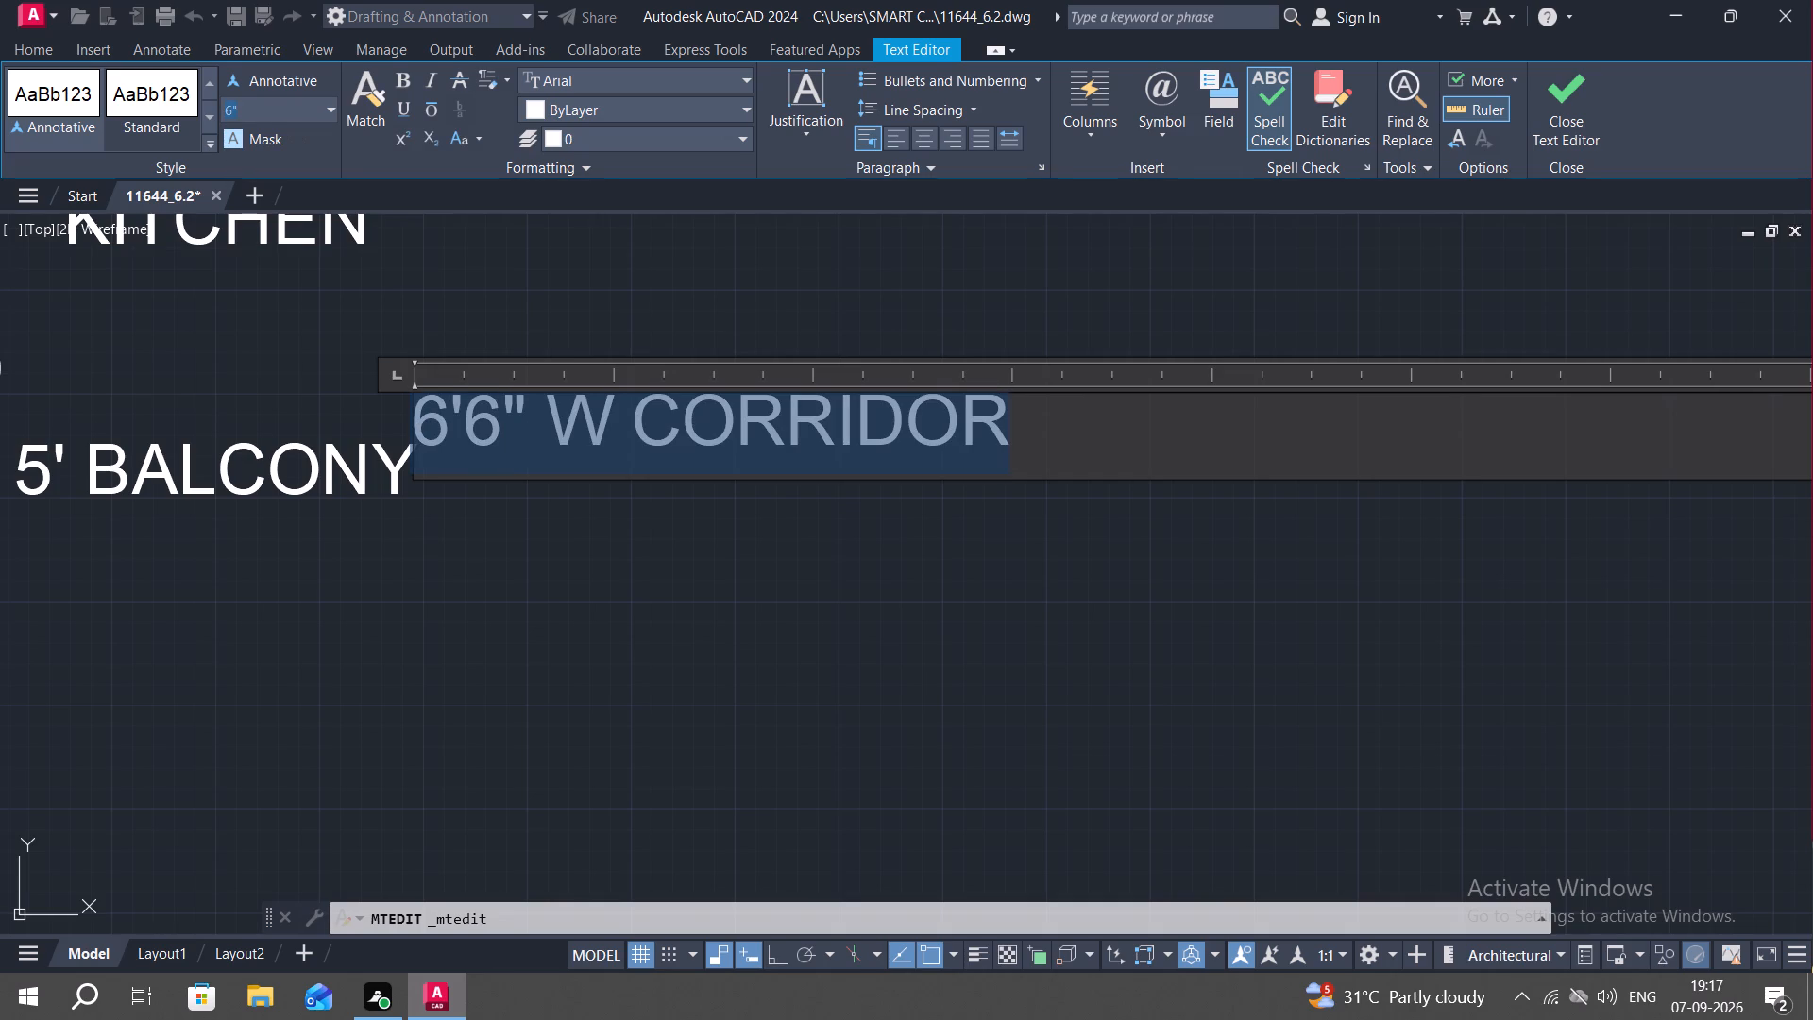
{"action": "key", "text": "BackSpace"}
{"action": "key", "text": "1"}
{"action": "key", "text": "apostrophe"}
{"action": "key", "text": "Return"}
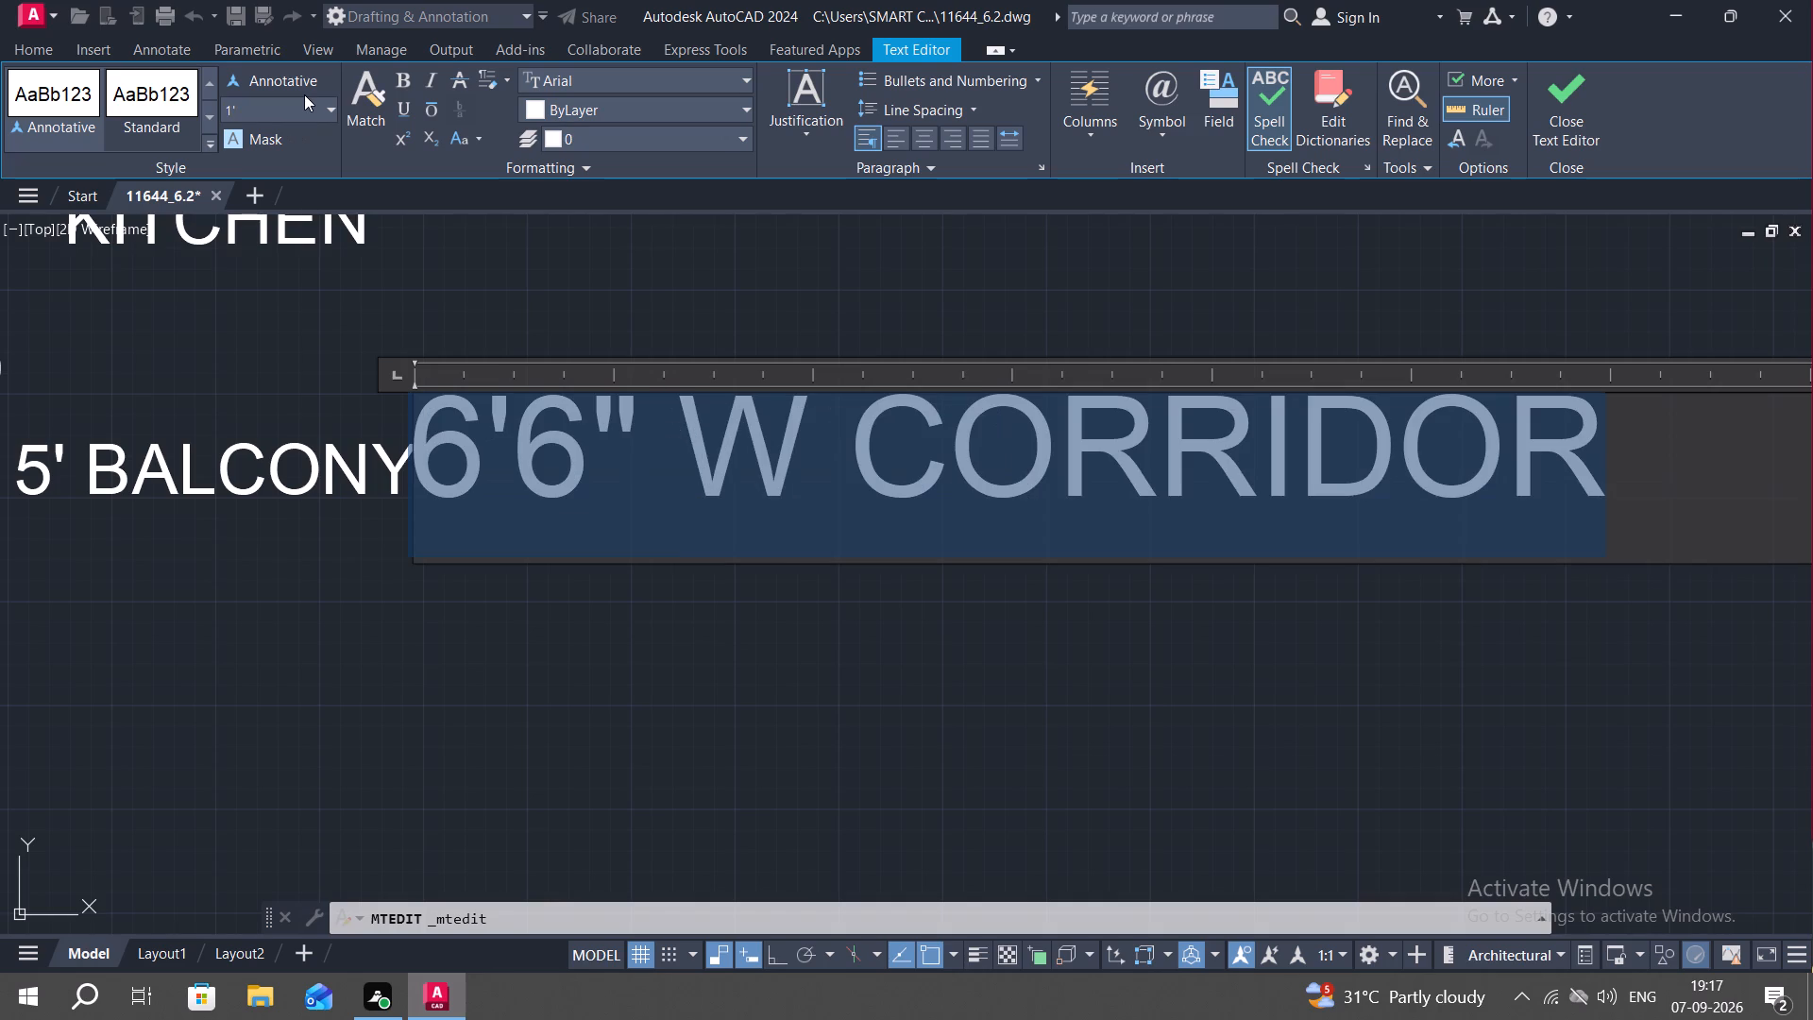
{"action": "left_click", "coordinate": [269, 312]}
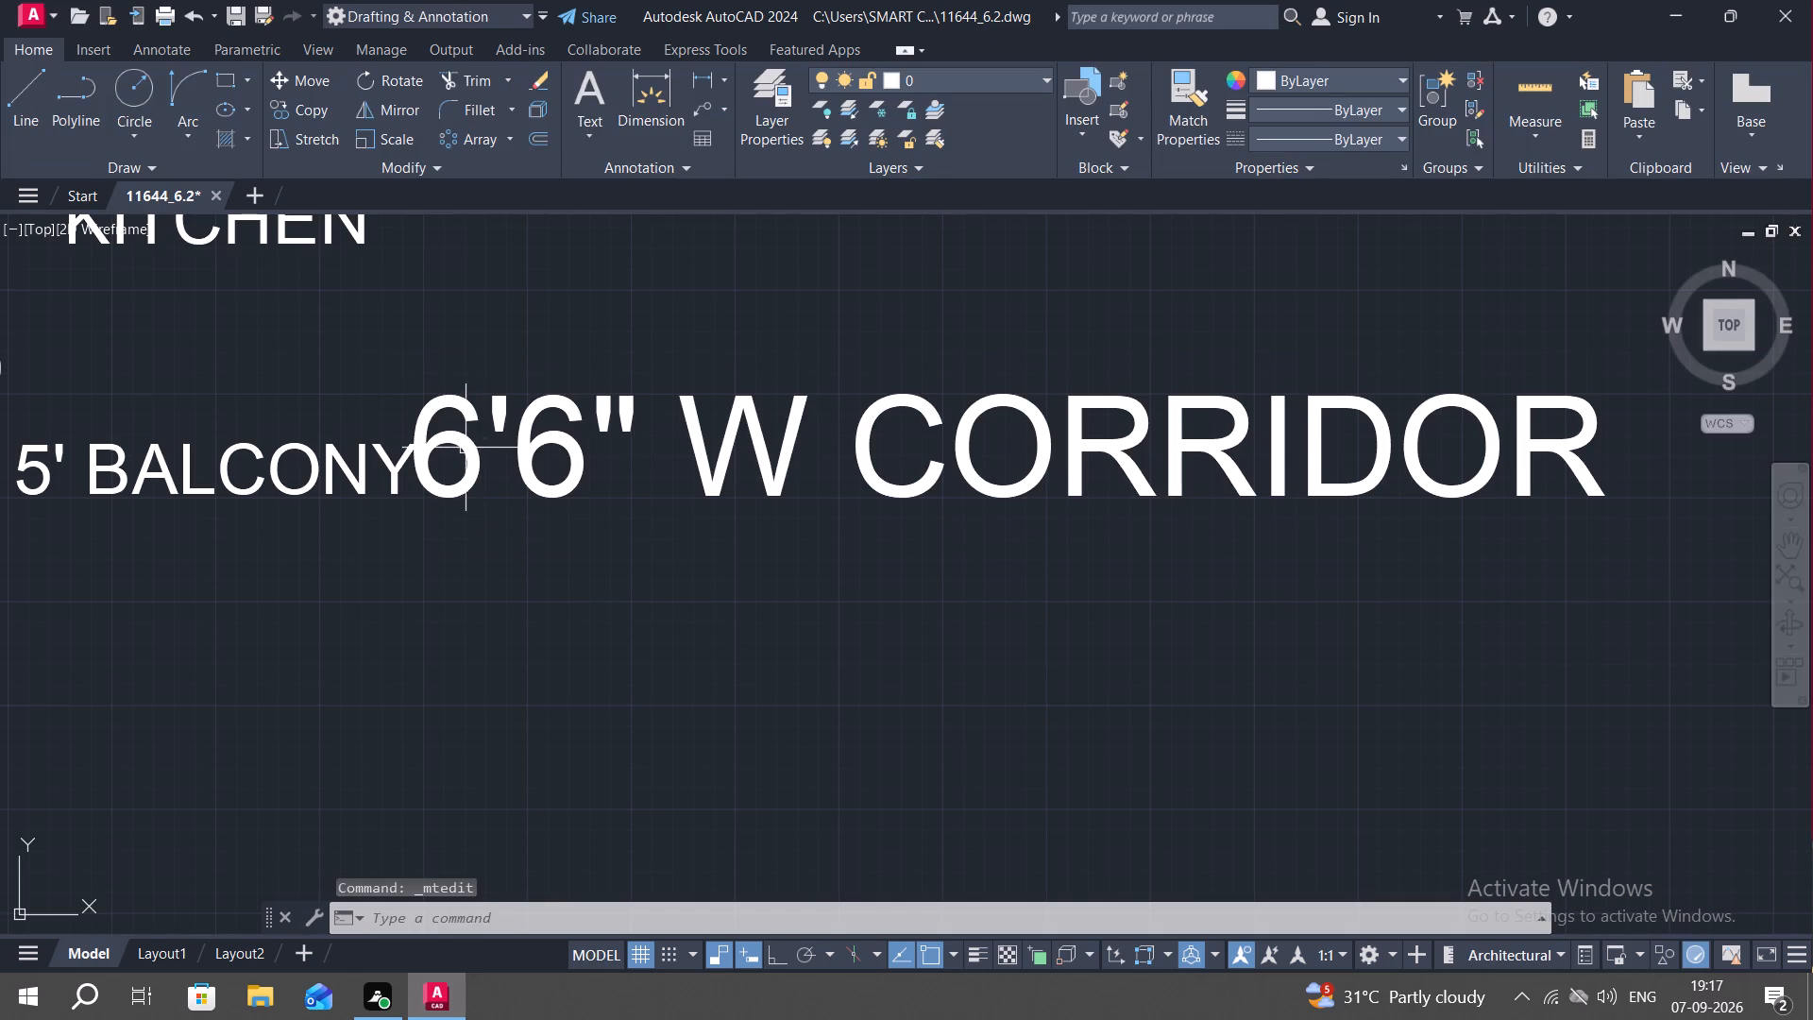
Rotate the 6'6" W CORRIDOR label 90° about its start so it reads vertically upward.
{"action": "left_click", "coordinate": [464, 449]}
{"action": "type", "text": "RO"}
{"action": "key", "text": "space"}
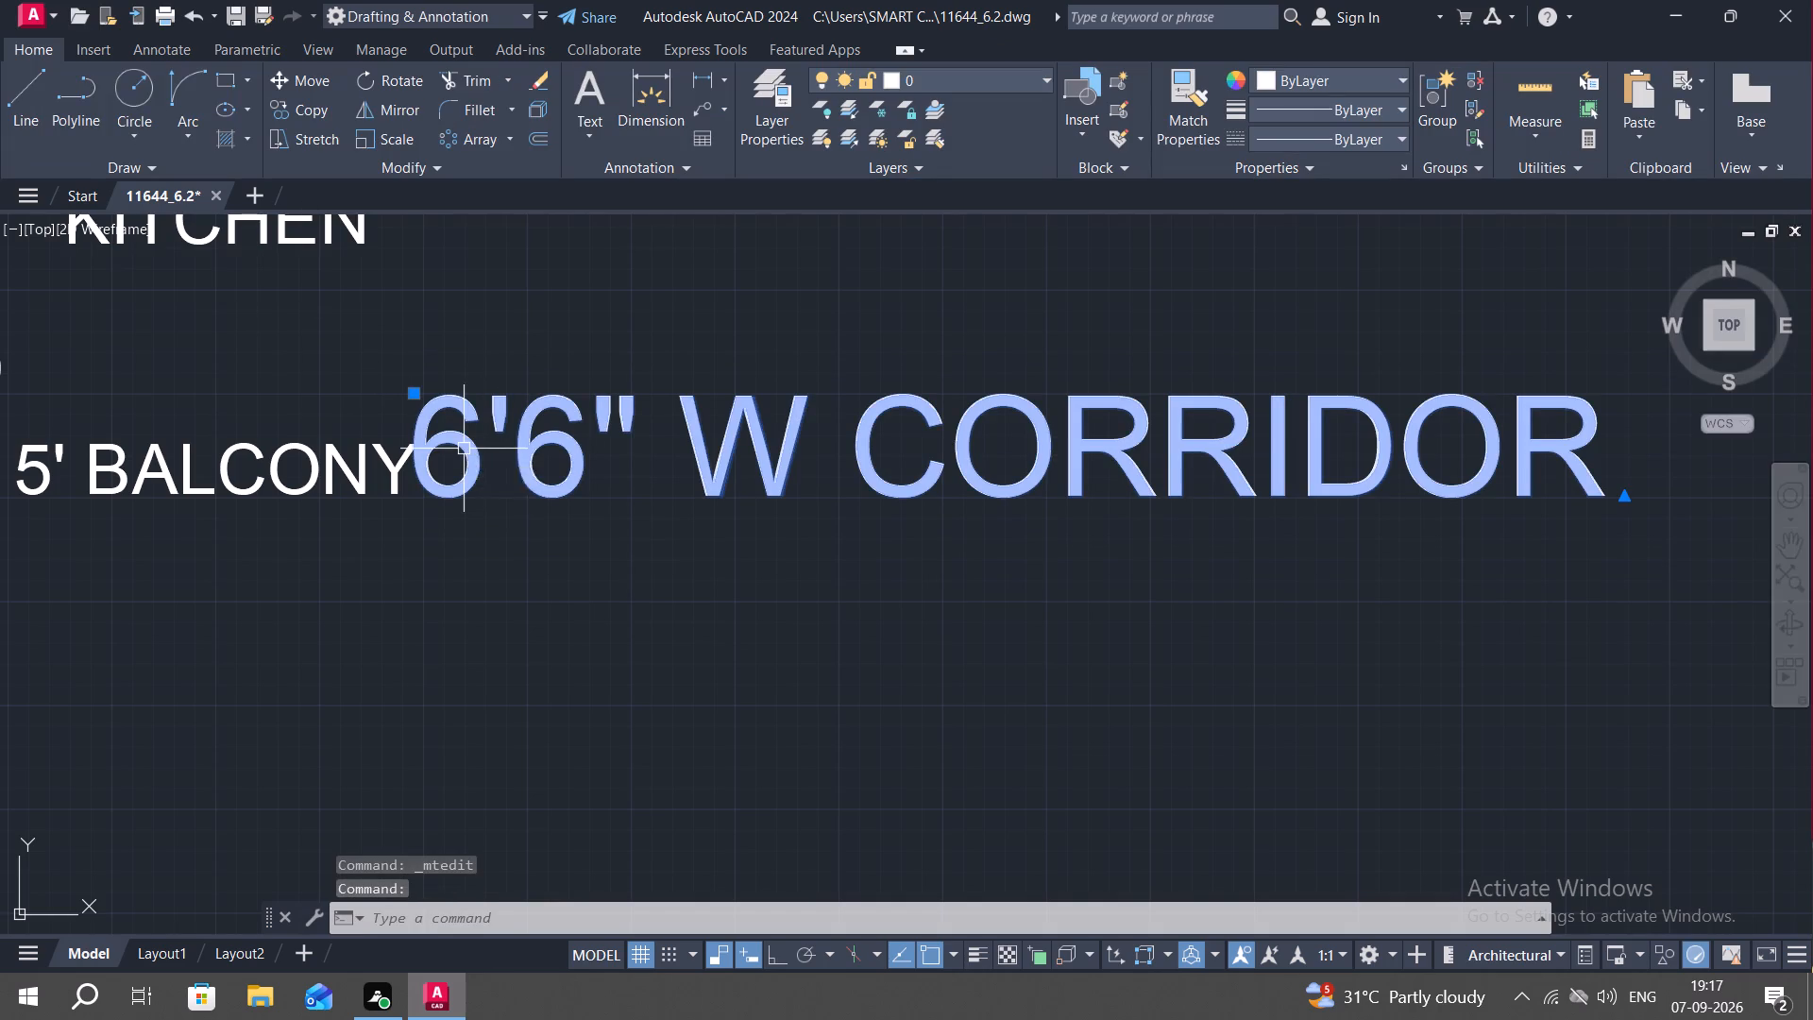
{"action": "left_click", "coordinate": [419, 414]}
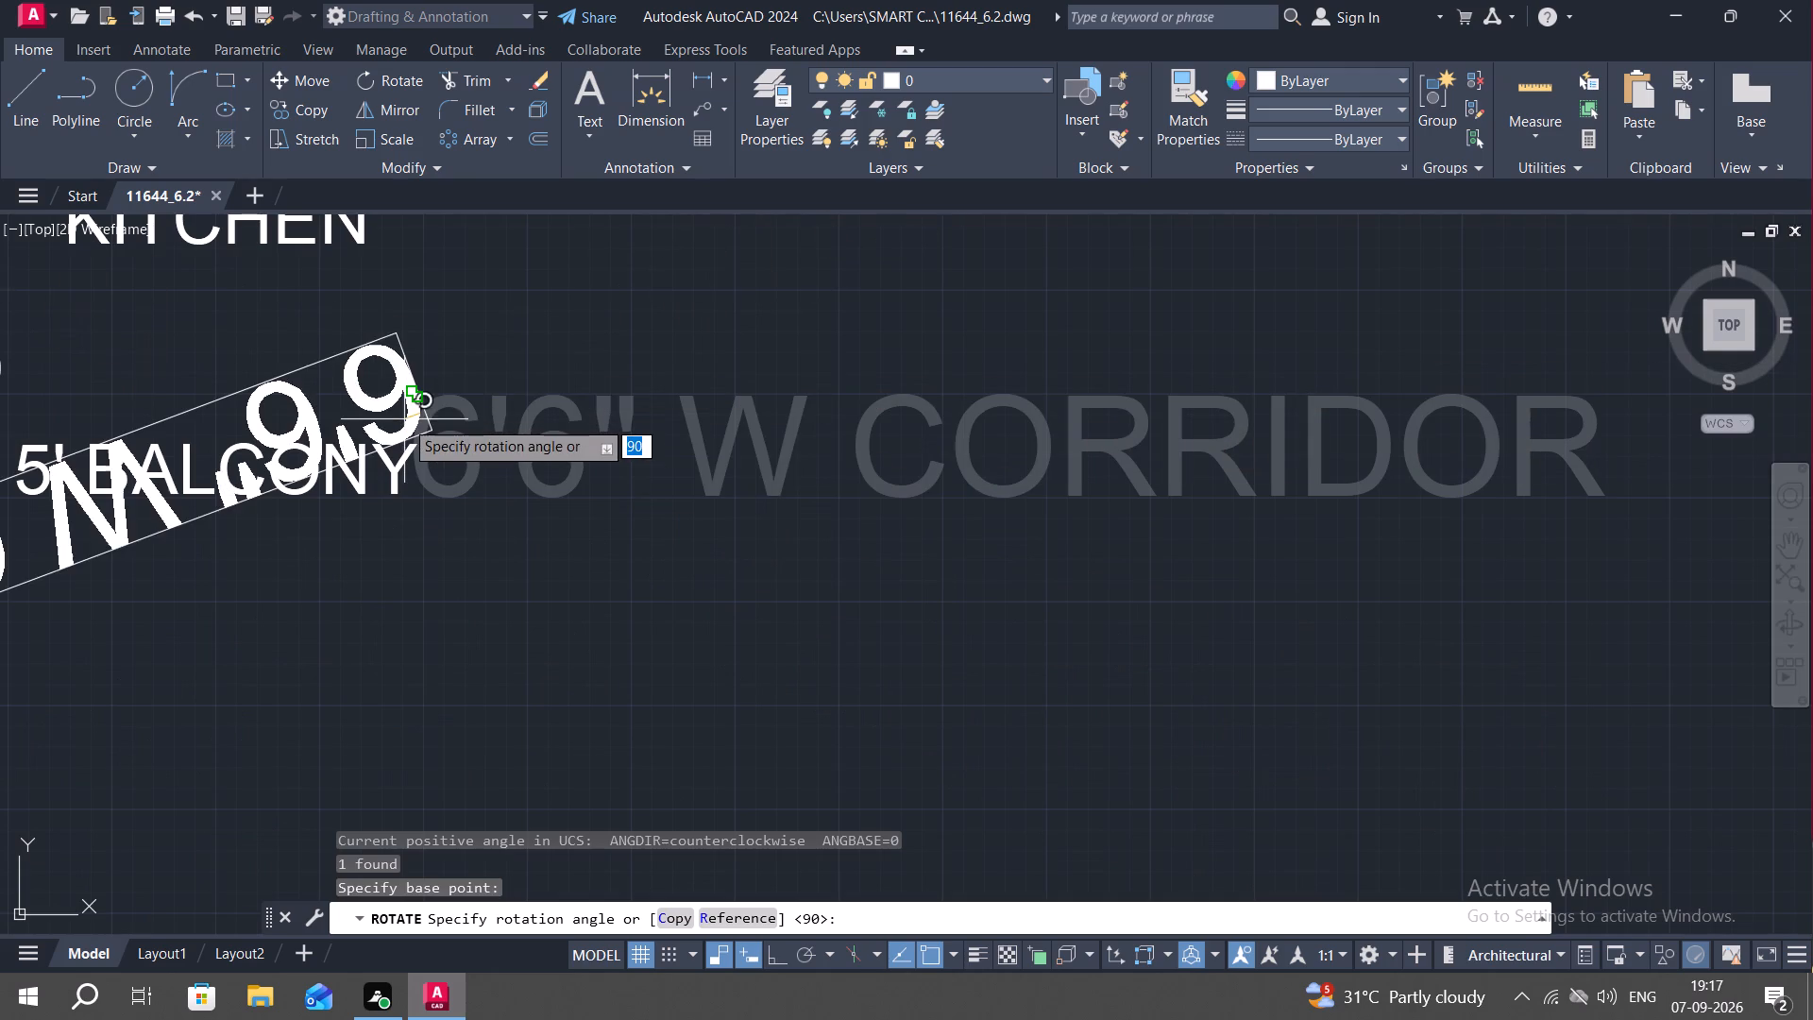
{"action": "key", "text": "F8"}
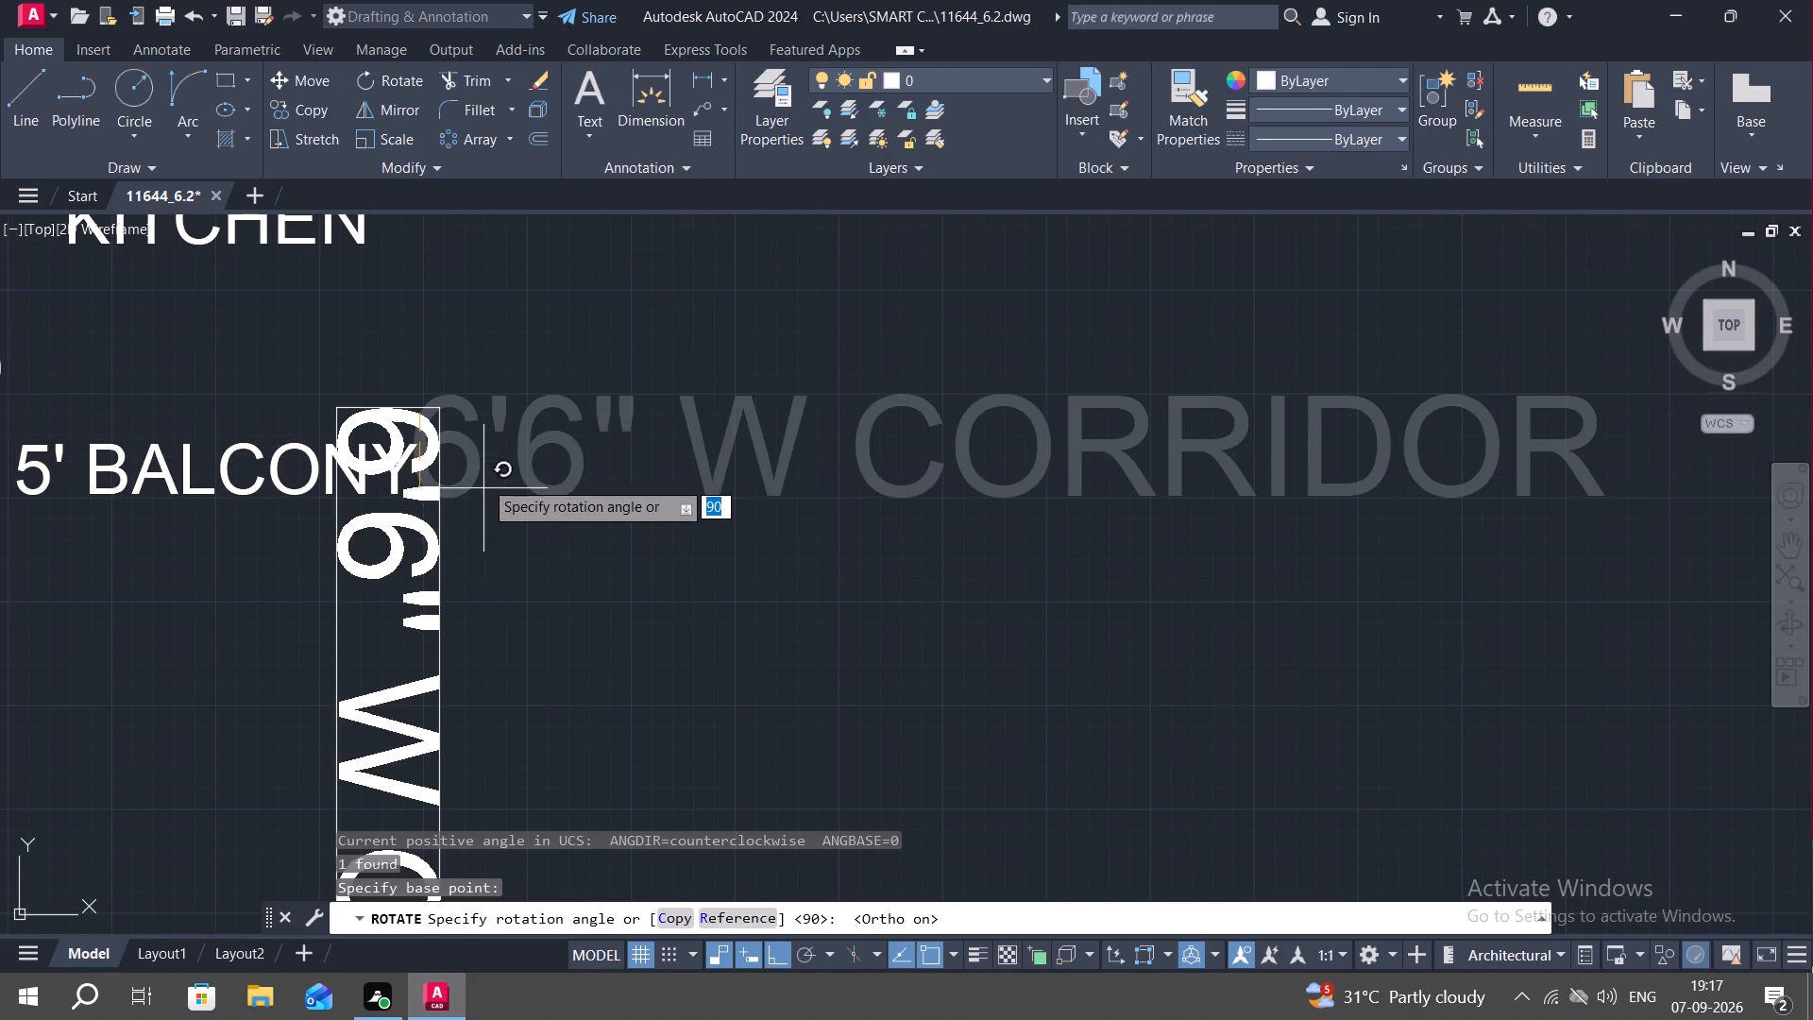
{"action": "middle_click_drag", "start_coordinate": [506, 302], "coordinate": [504, 666]}
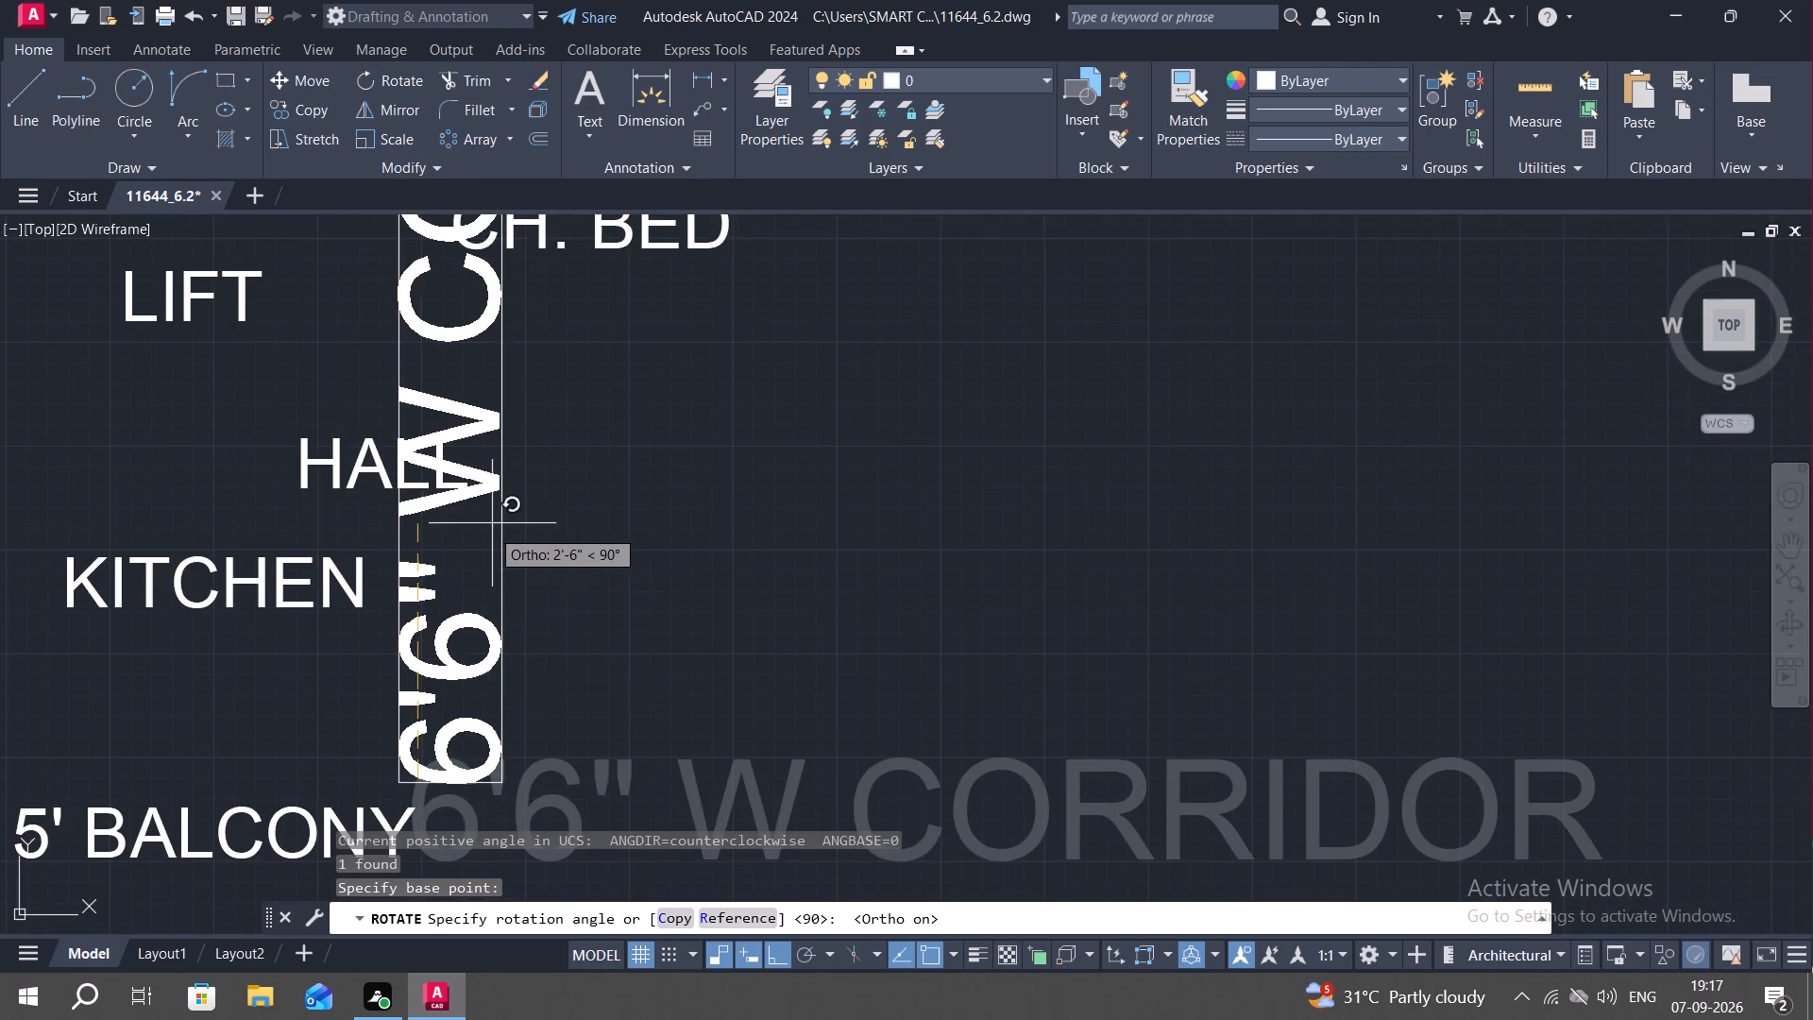
{"action": "scroll", "coordinate": [492, 520], "scroll_direction": "down", "scroll_amount": 3}
{"action": "left_click", "coordinate": [513, 505]}
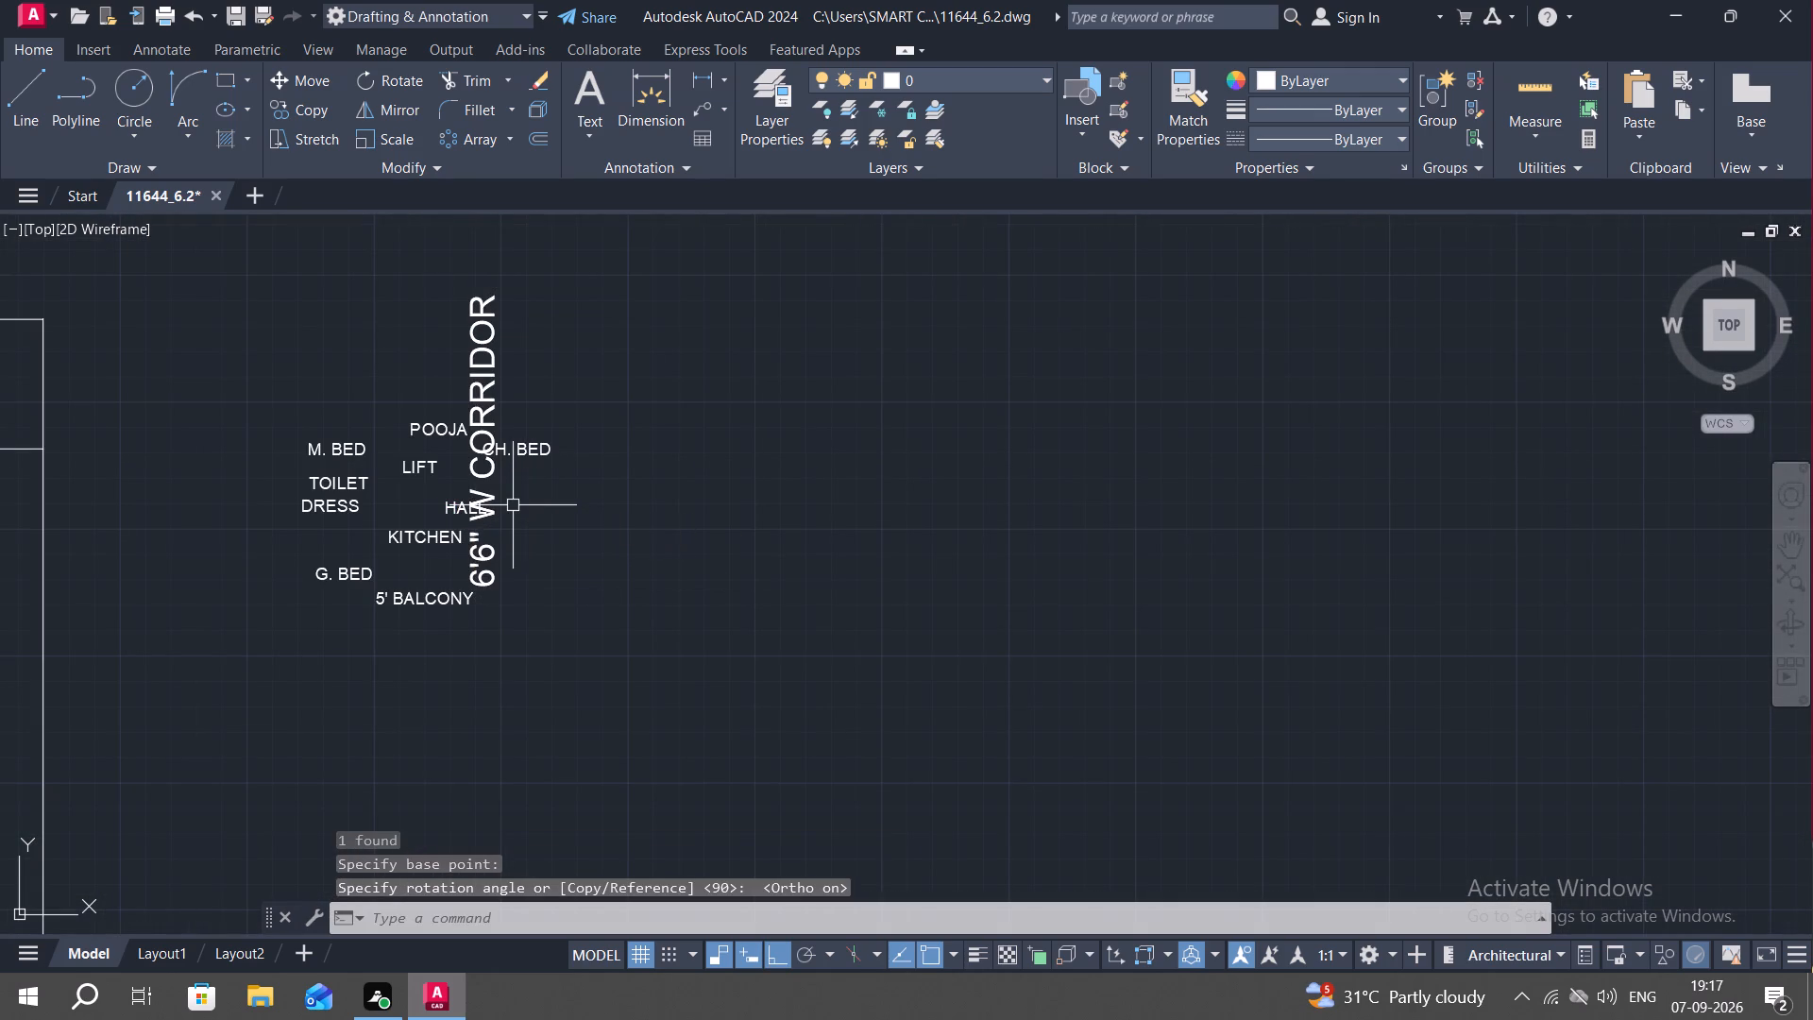
Copy the vertical 6'6" W CORRIDOR label into the hatched corridor between the two units, below the staircase.
{"action": "key", "text": "c"}
{"action": "key", "text": "o"}
{"action": "key", "text": "space"}
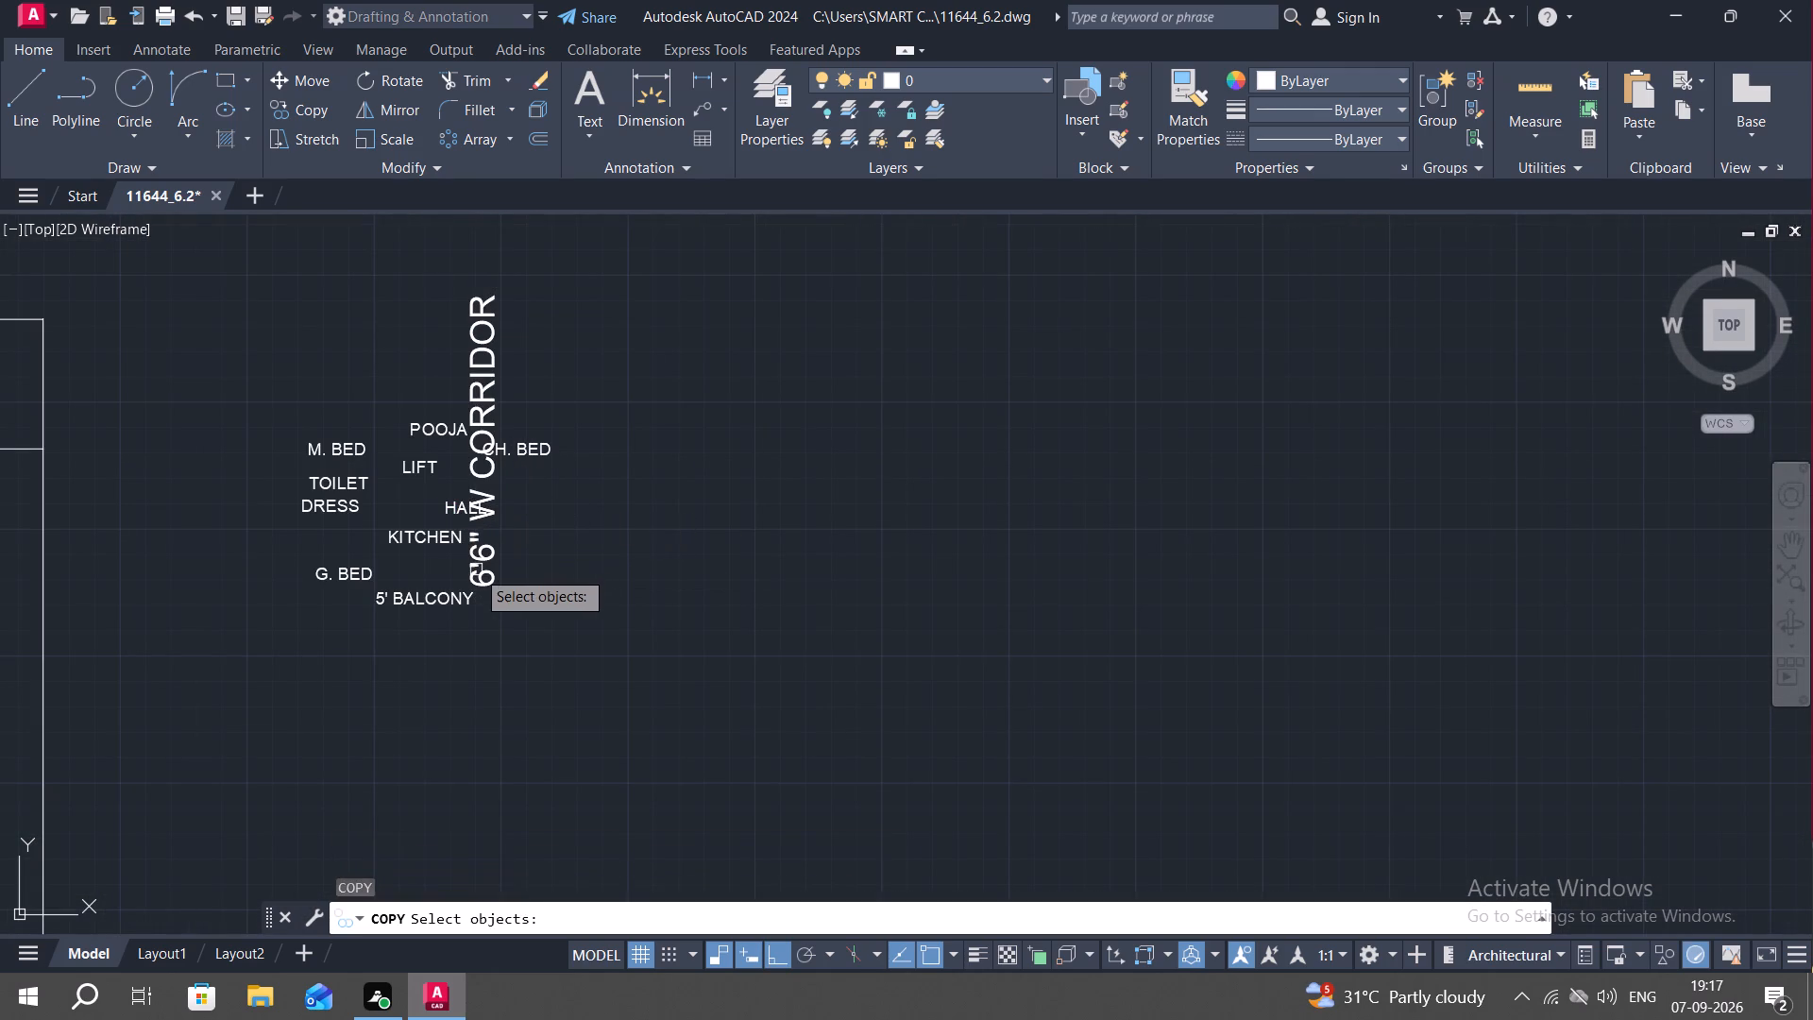
{"action": "left_click", "coordinate": [476, 569]}
{"action": "right_click", "coordinate": [474, 569]}
{"action": "left_click", "coordinate": [474, 569]}
{"action": "middle_click_drag", "start_coordinate": [195, 725], "coordinate": [496, 597]}
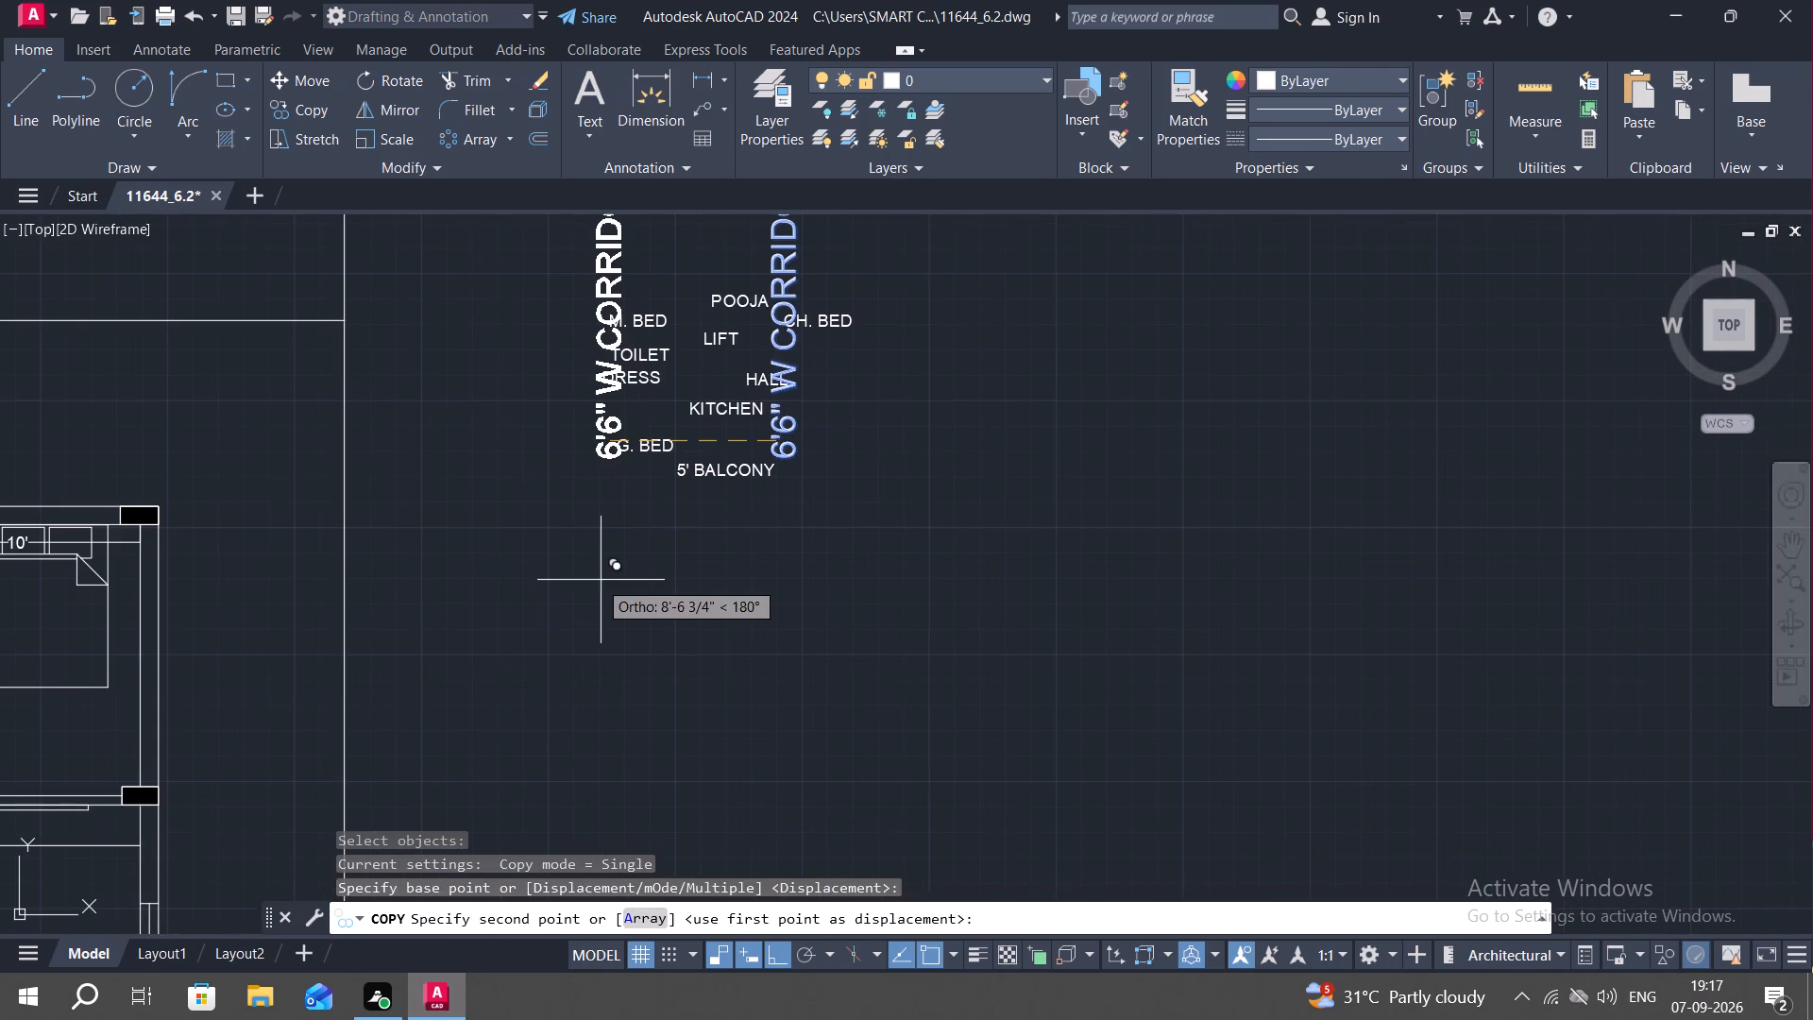
{"action": "key", "text": "F8"}
{"action": "middle_click_drag", "start_coordinate": [443, 764], "coordinate": [605, 652]}
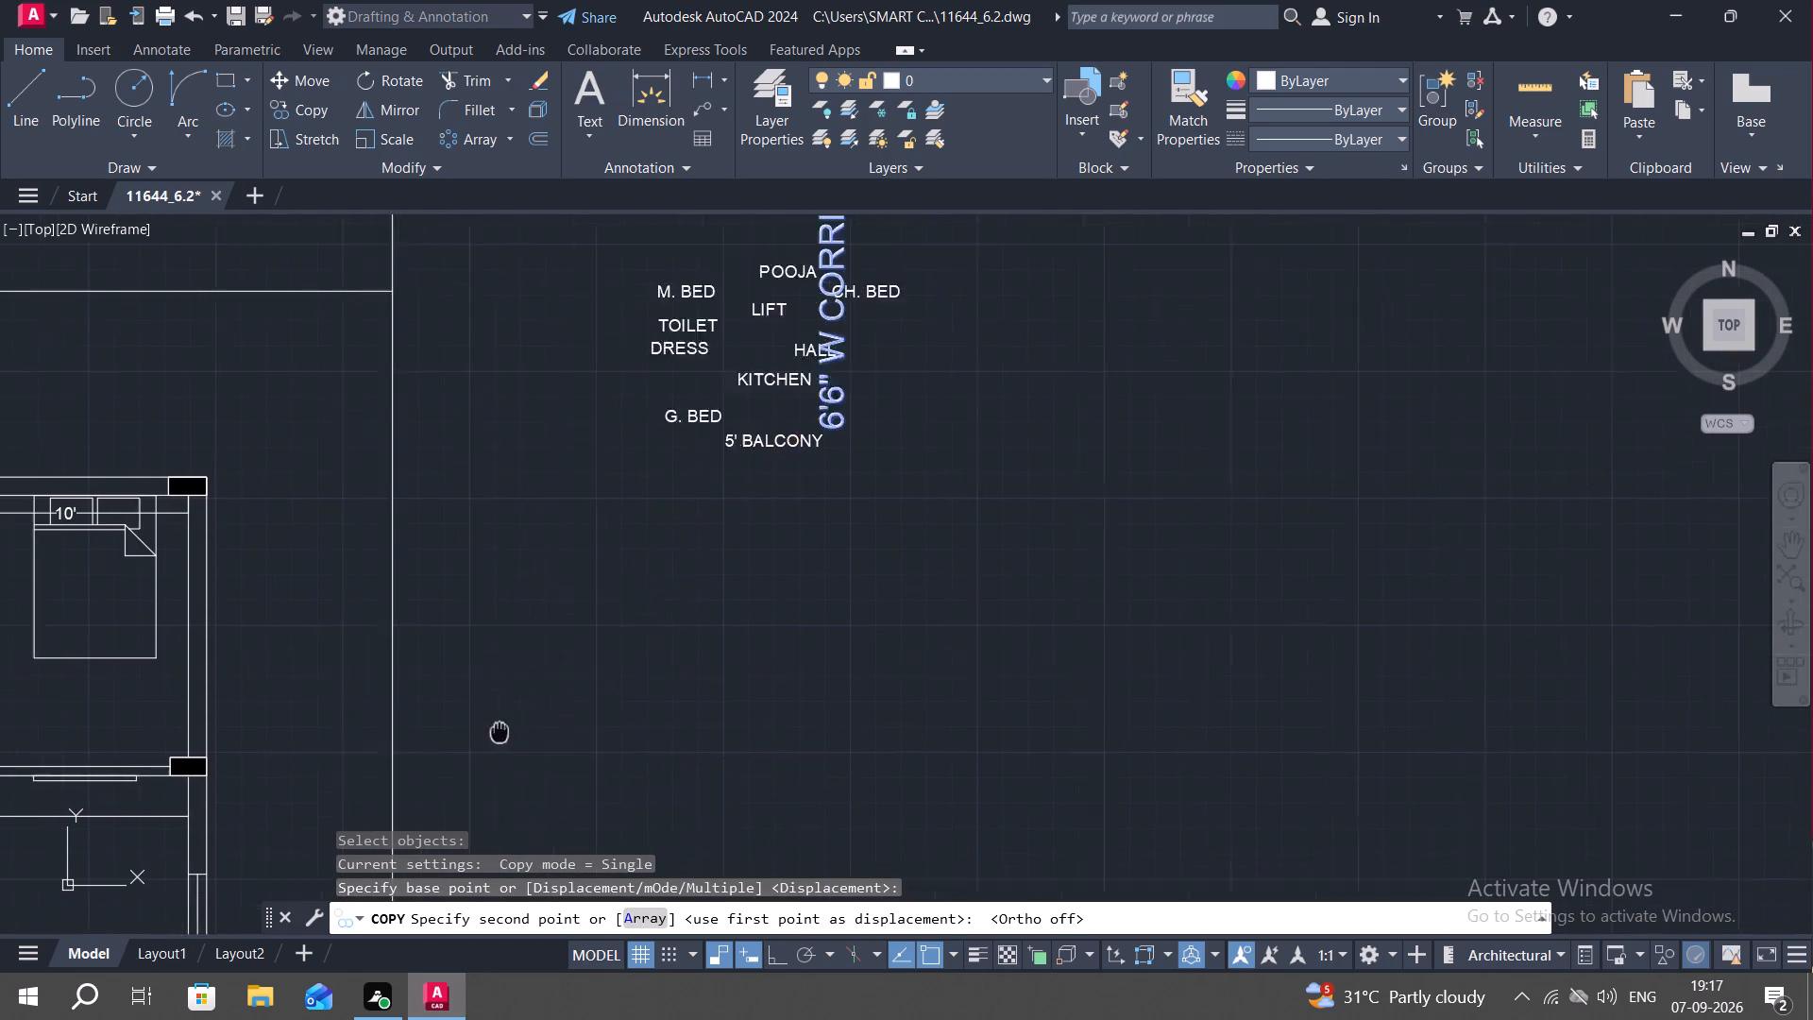
{"action": "middle_click_drag", "start_coordinate": [605, 652], "coordinate": [906, 480]}
{"action": "middle_click_drag", "start_coordinate": [366, 772], "coordinate": [652, 519]}
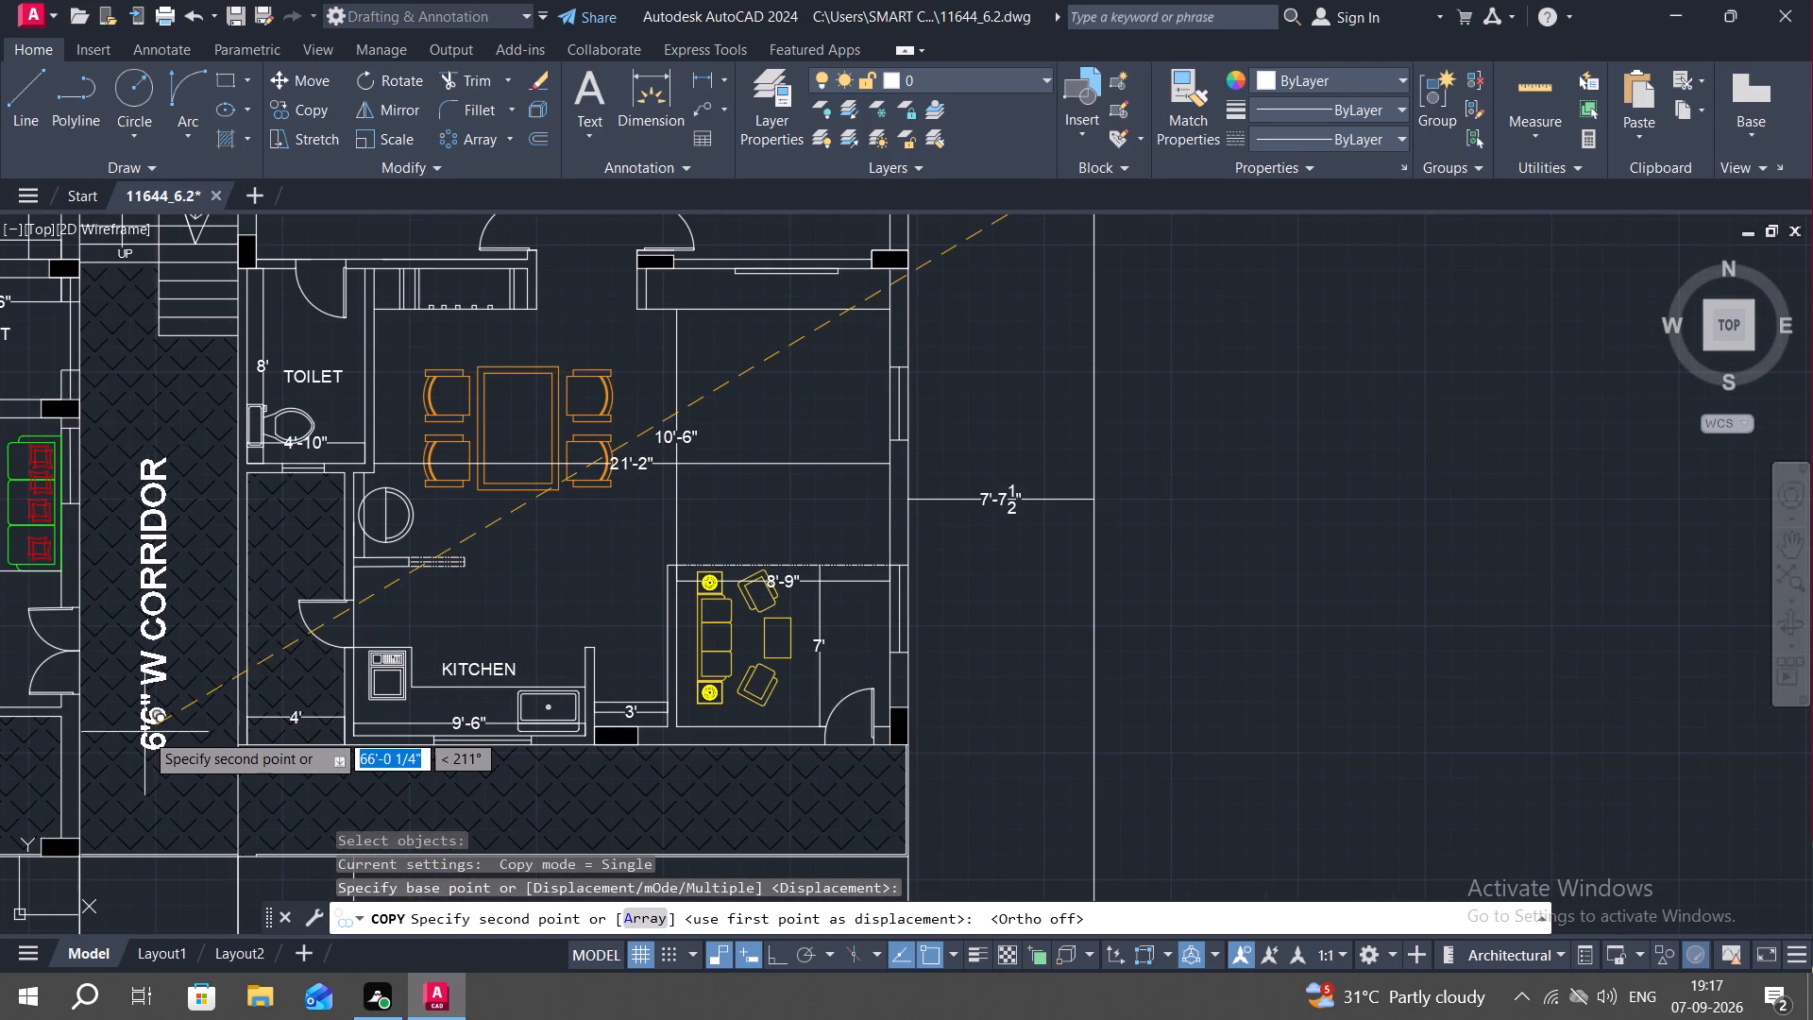
{"action": "left_click", "coordinate": [144, 732]}
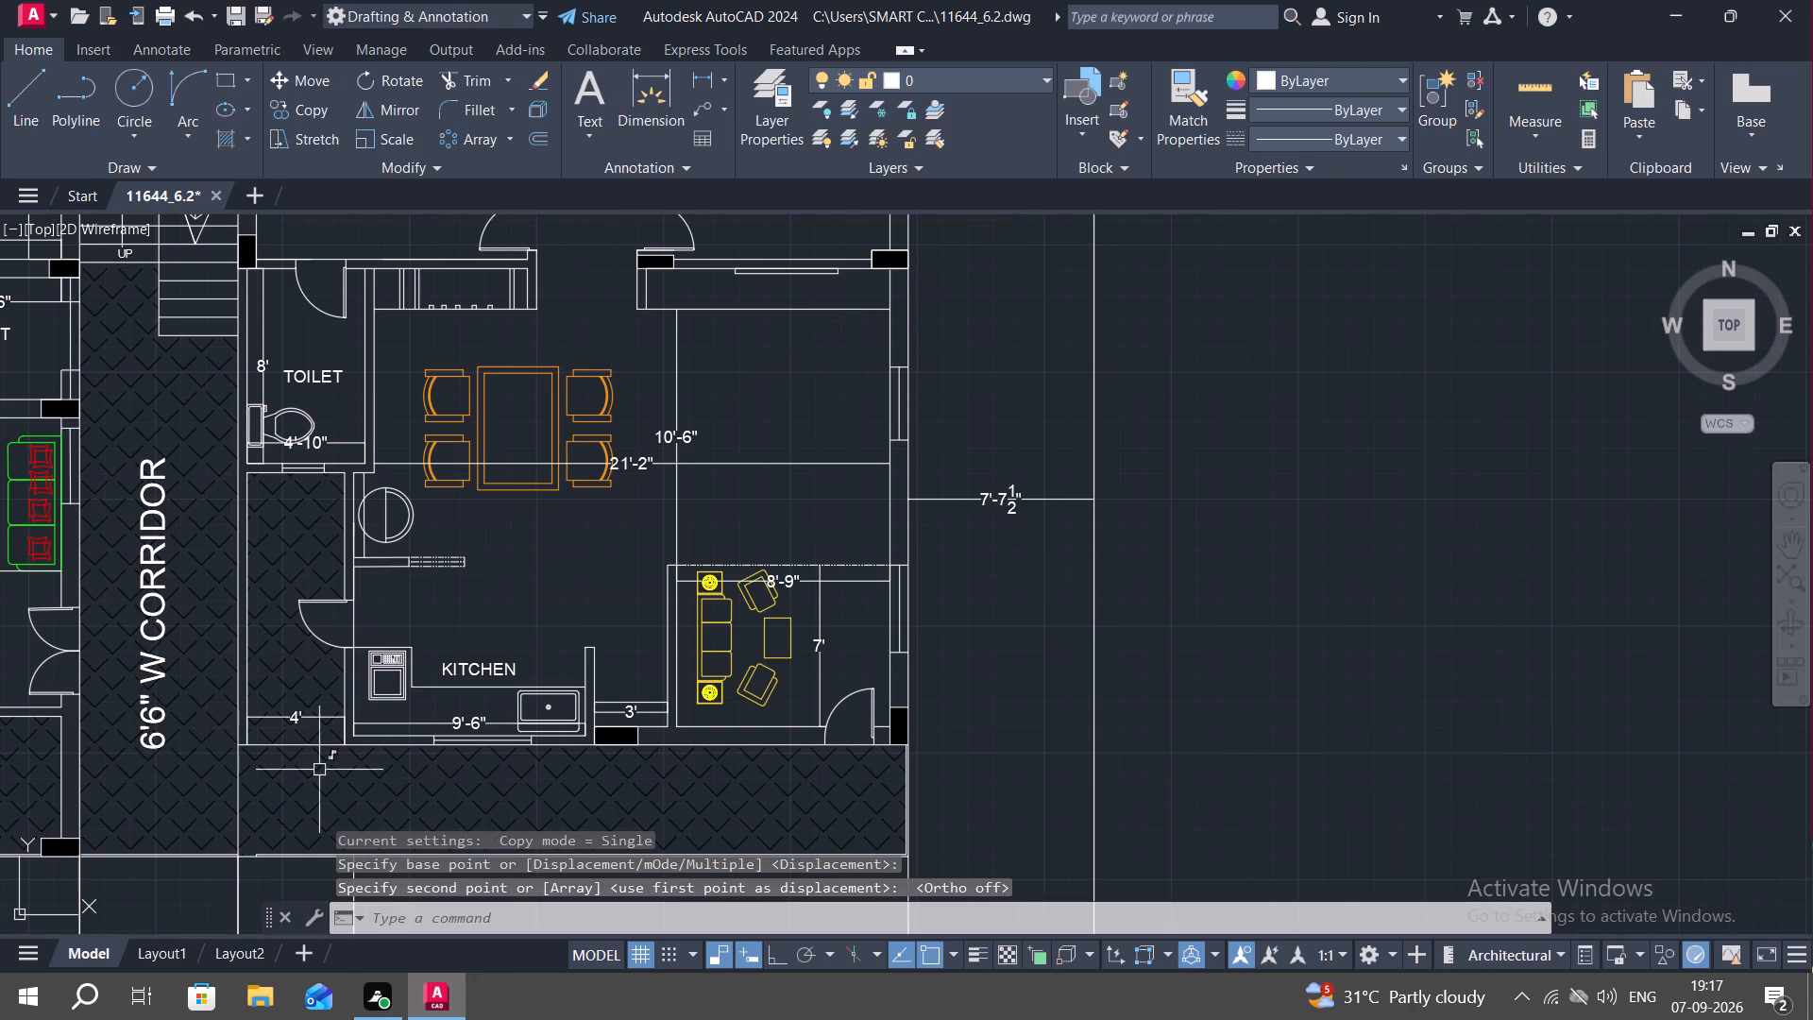
Copy the M. BED label into the right unit's bedroom beside the staircase, just below the bed.
{"action": "middle_click_drag", "start_coordinate": [337, 769], "coordinate": [401, 739]}
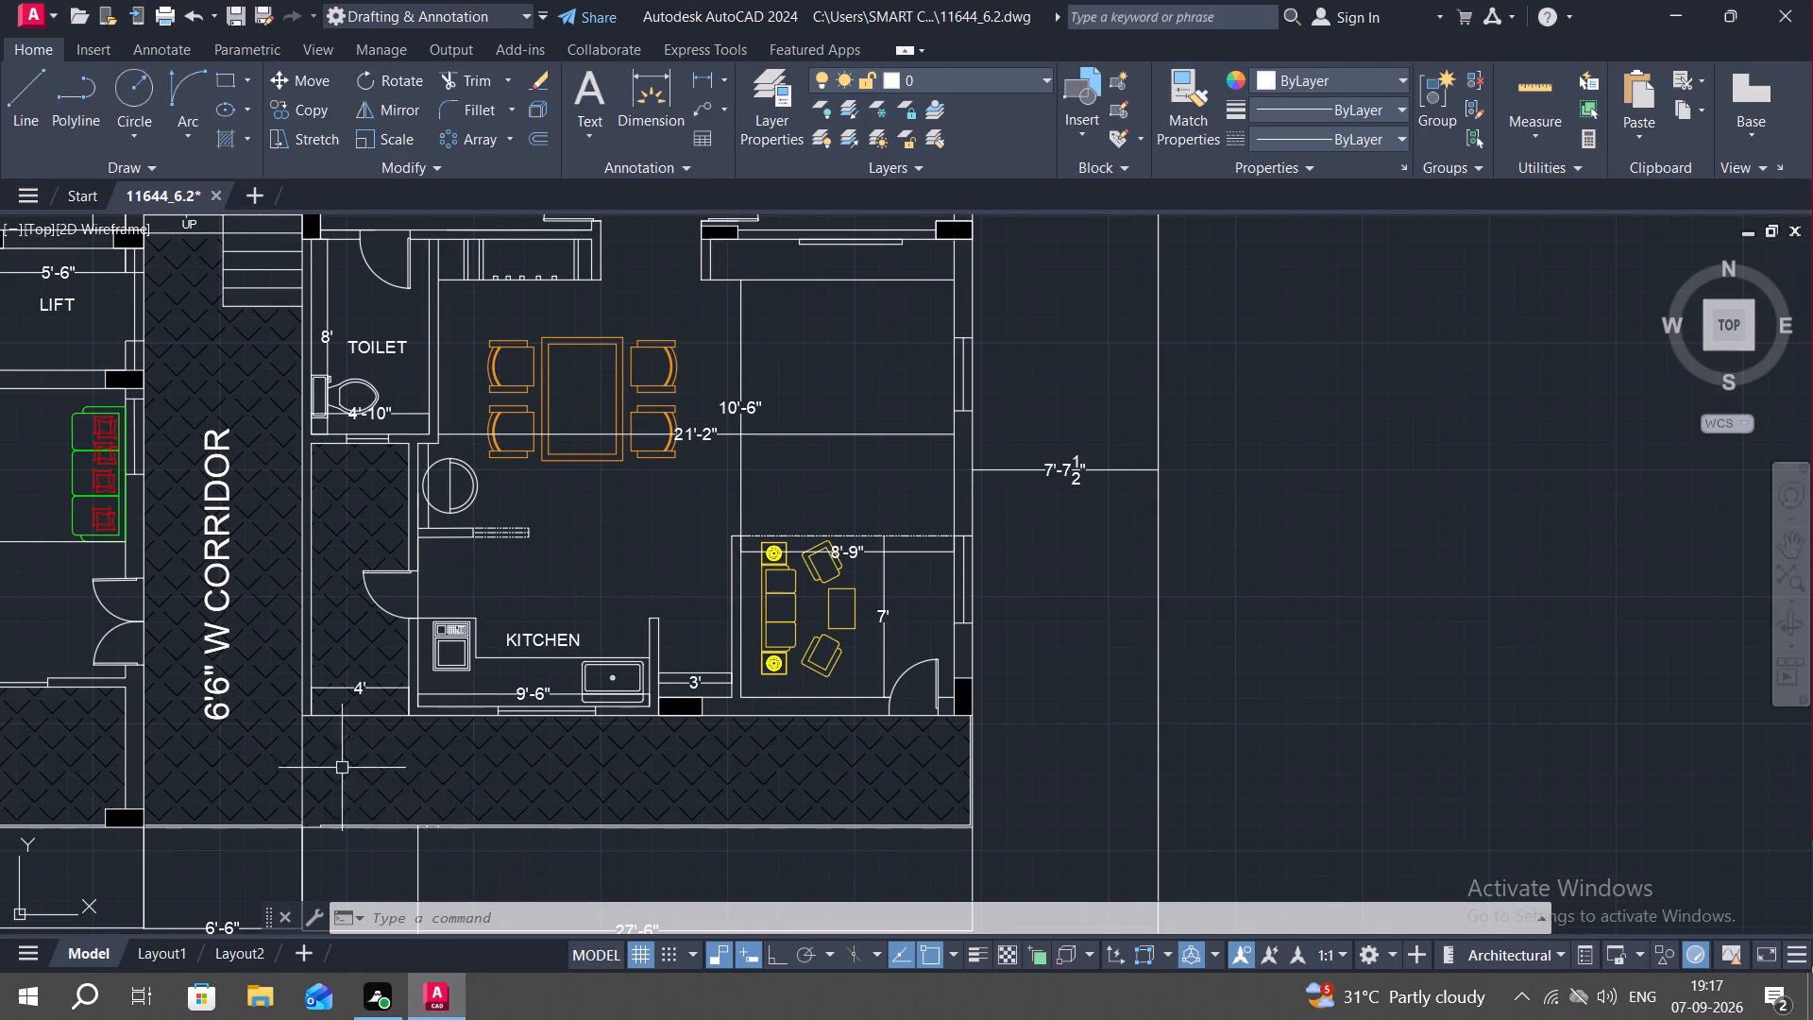
{"action": "middle_click_drag", "start_coordinate": [528, 573], "coordinate": [463, 860]}
{"action": "scroll", "coordinate": [844, 508], "scroll_direction": "down", "scroll_amount": 1}
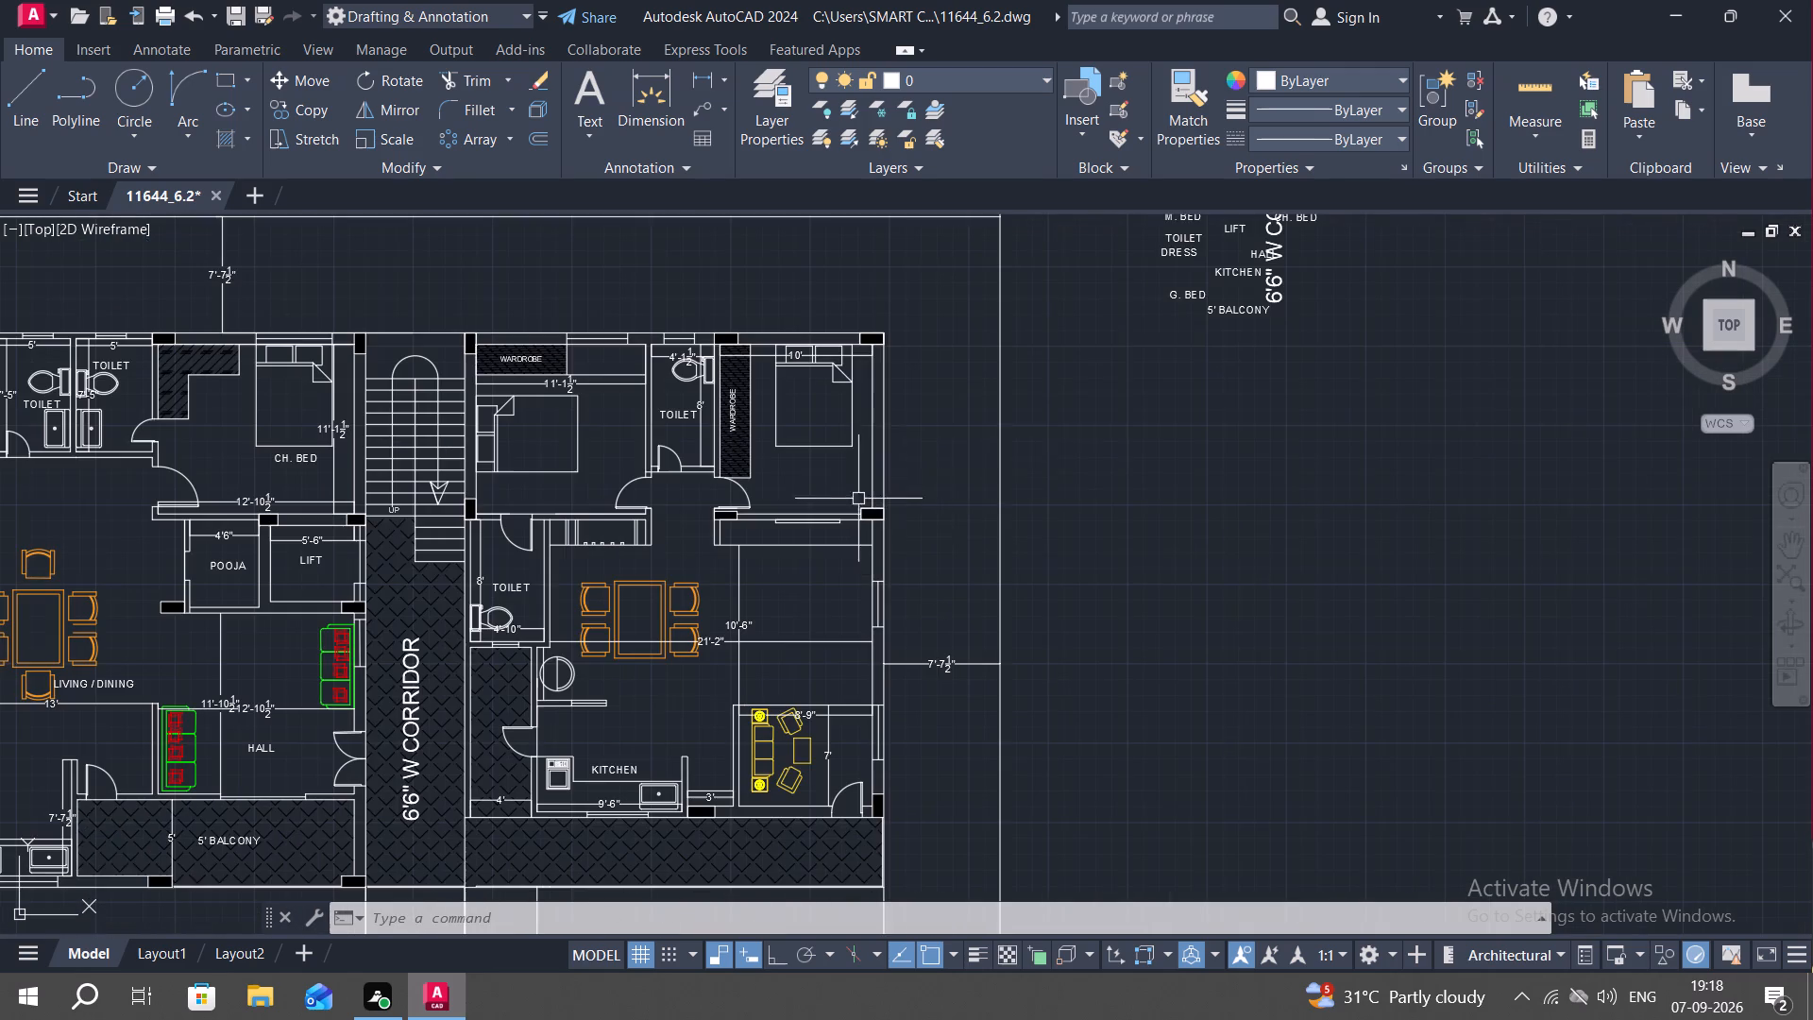
{"action": "middle_click_drag", "start_coordinate": [1164, 249], "coordinate": [1141, 431]}
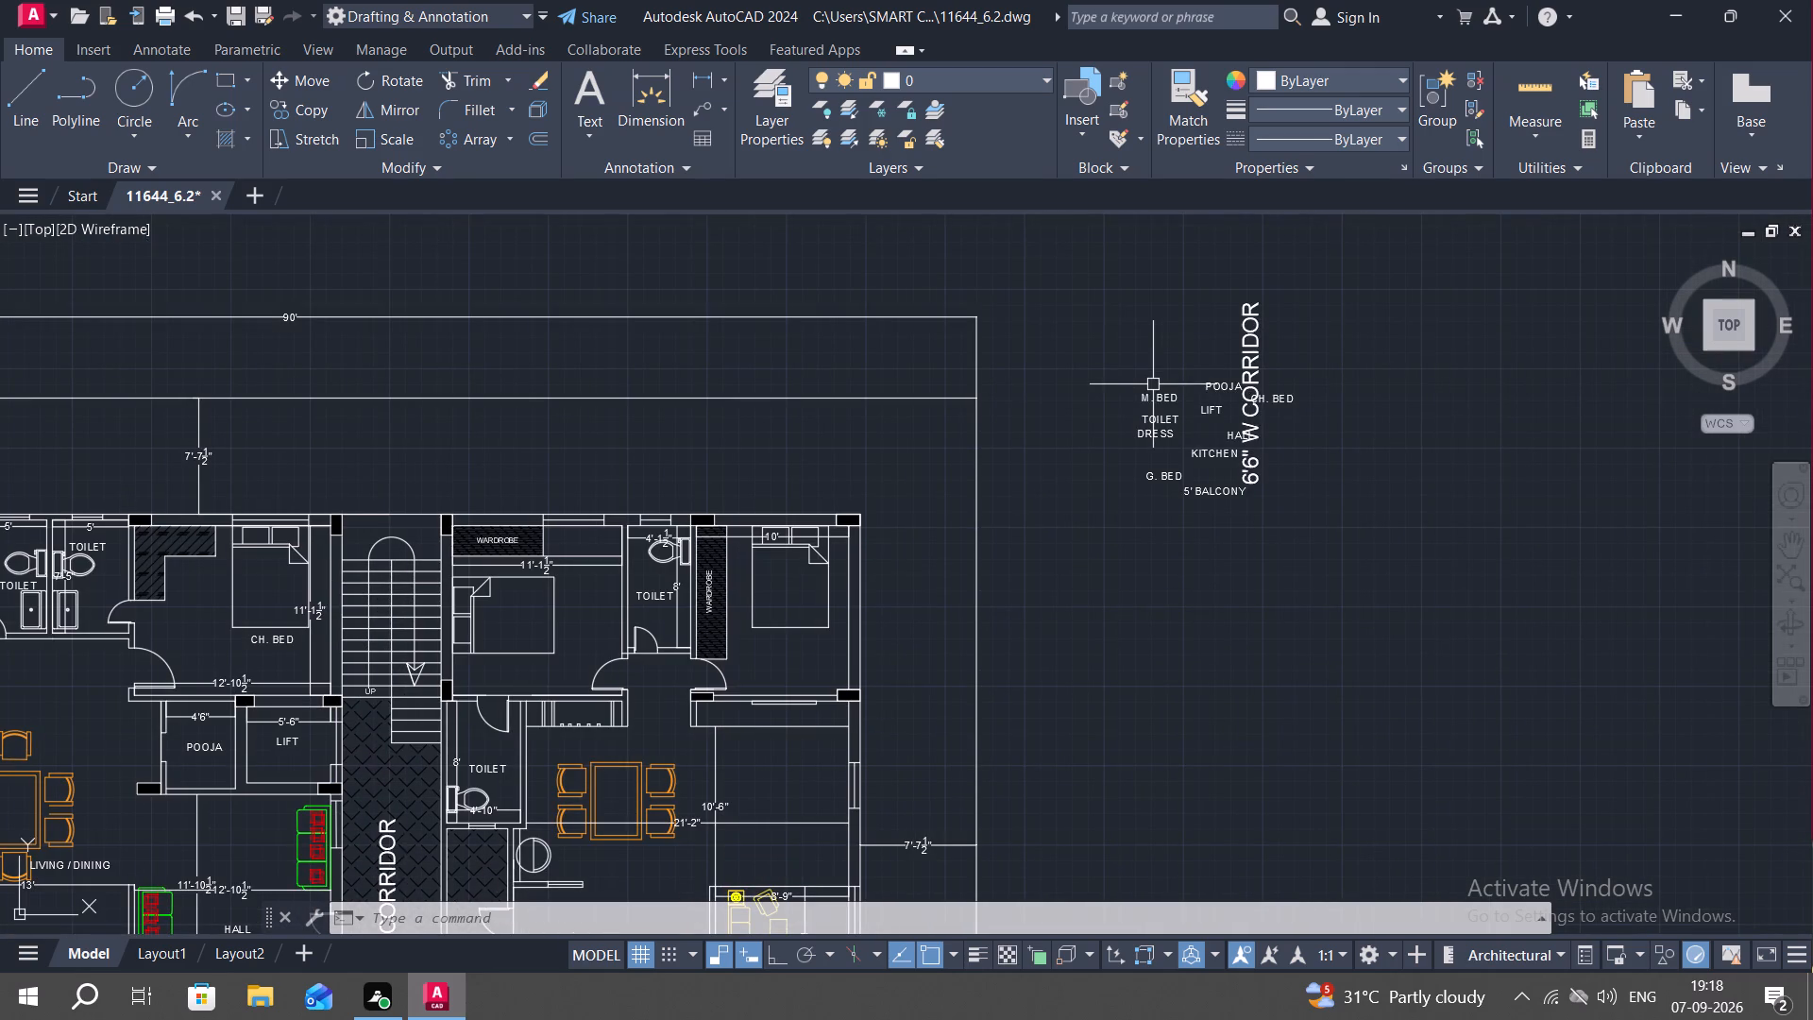
{"action": "type", "text": "CO"}
{"action": "key", "text": "space"}
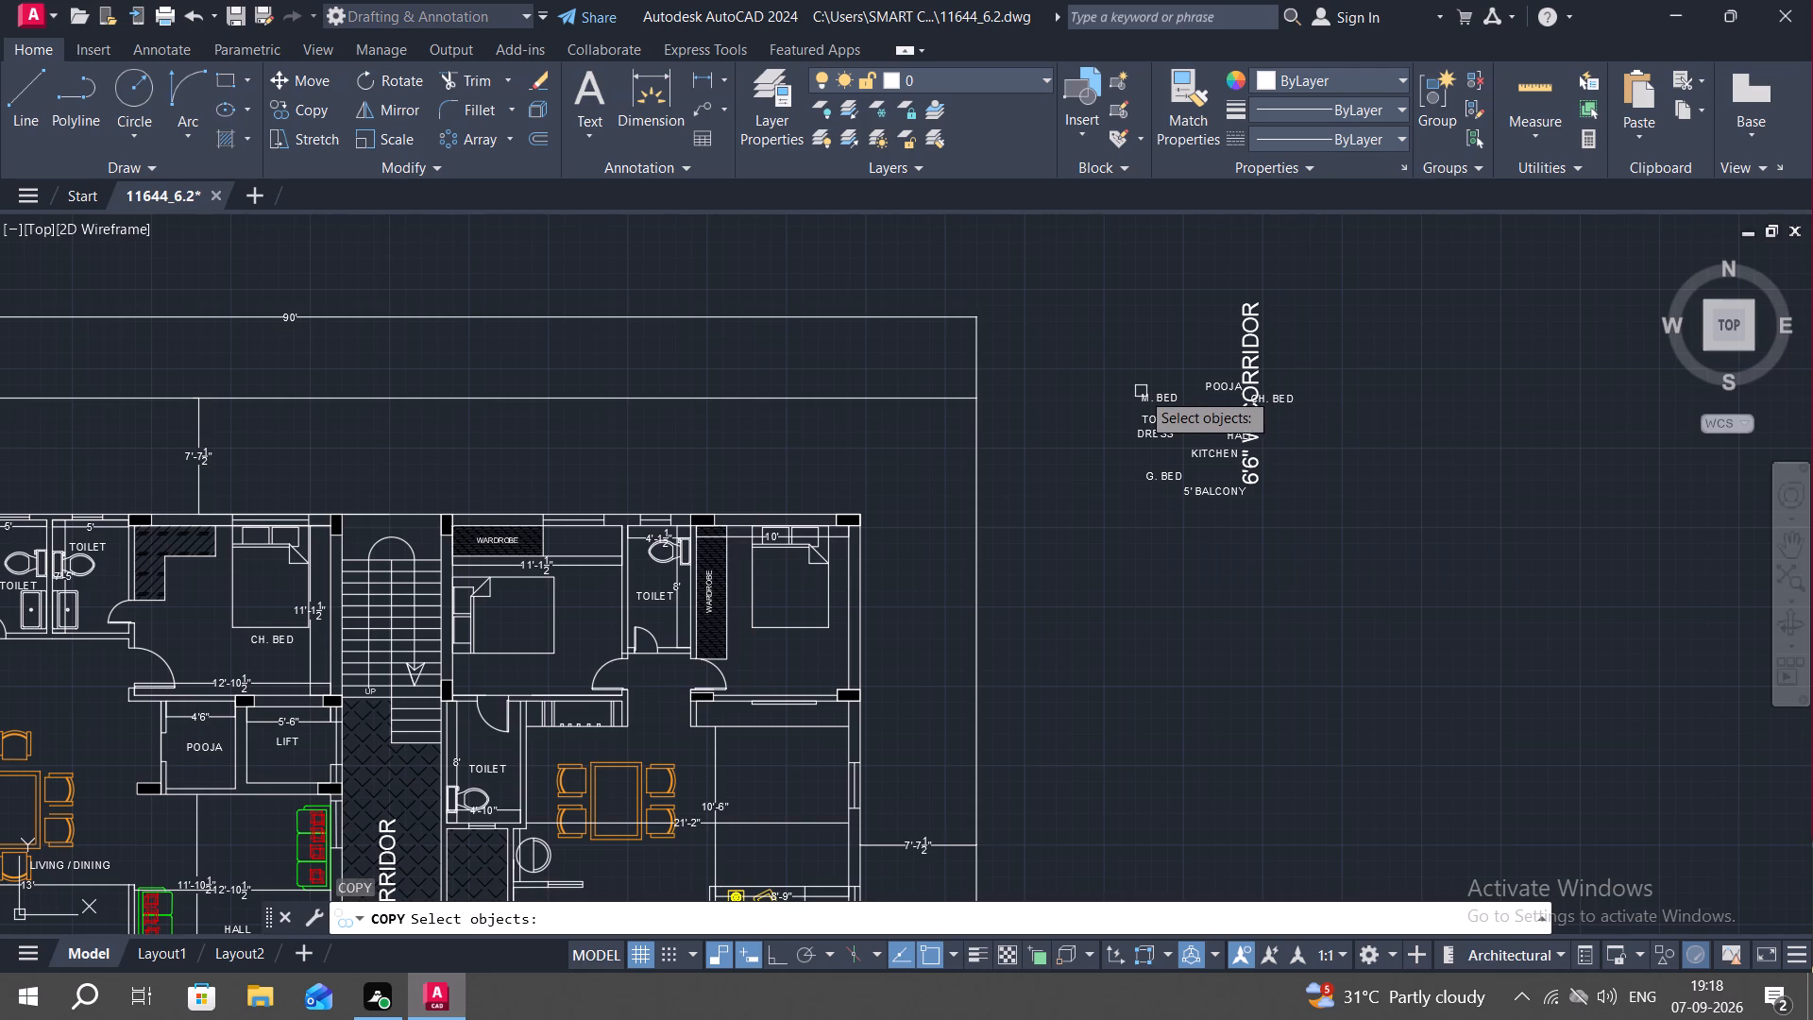
{"action": "left_click", "coordinate": [1142, 400]}
{"action": "right_click", "coordinate": [1145, 392]}
{"action": "left_click", "coordinate": [1145, 392]}
{"action": "middle_click_drag", "start_coordinate": [491, 590], "coordinate": [711, 439]}
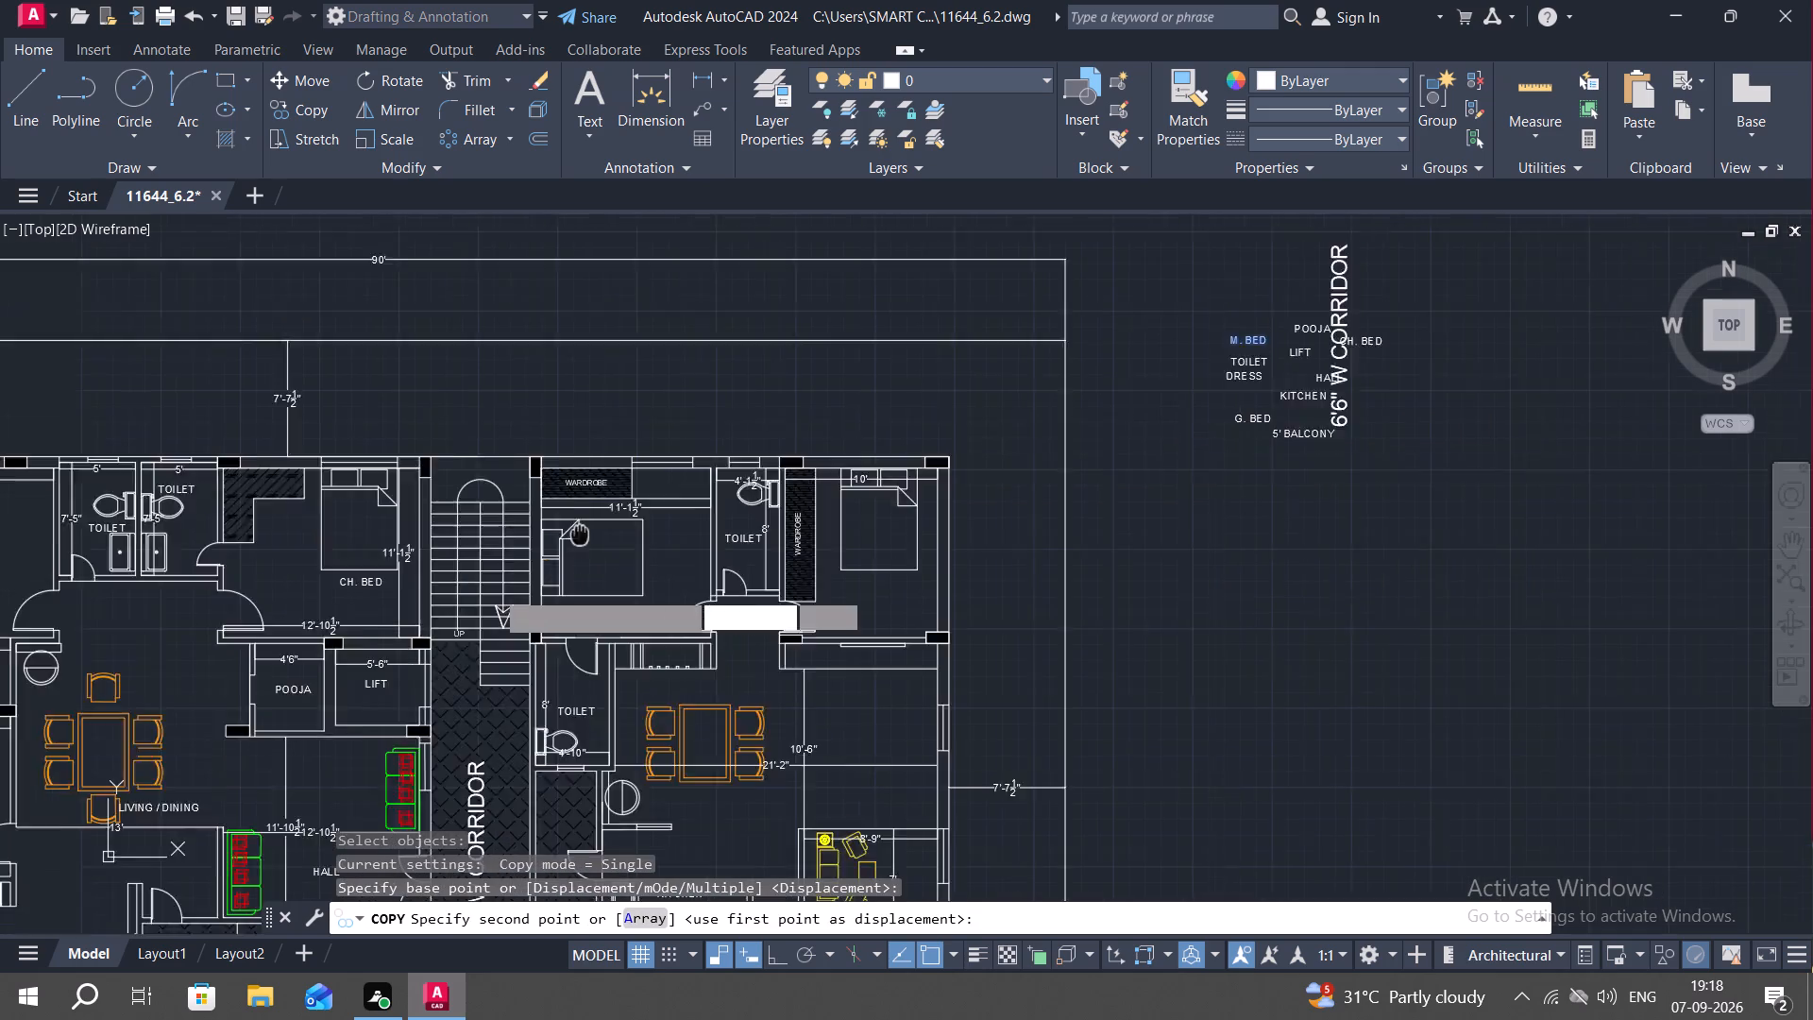
{"action": "scroll", "coordinate": [709, 494], "scroll_direction": "up", "scroll_amount": 2}
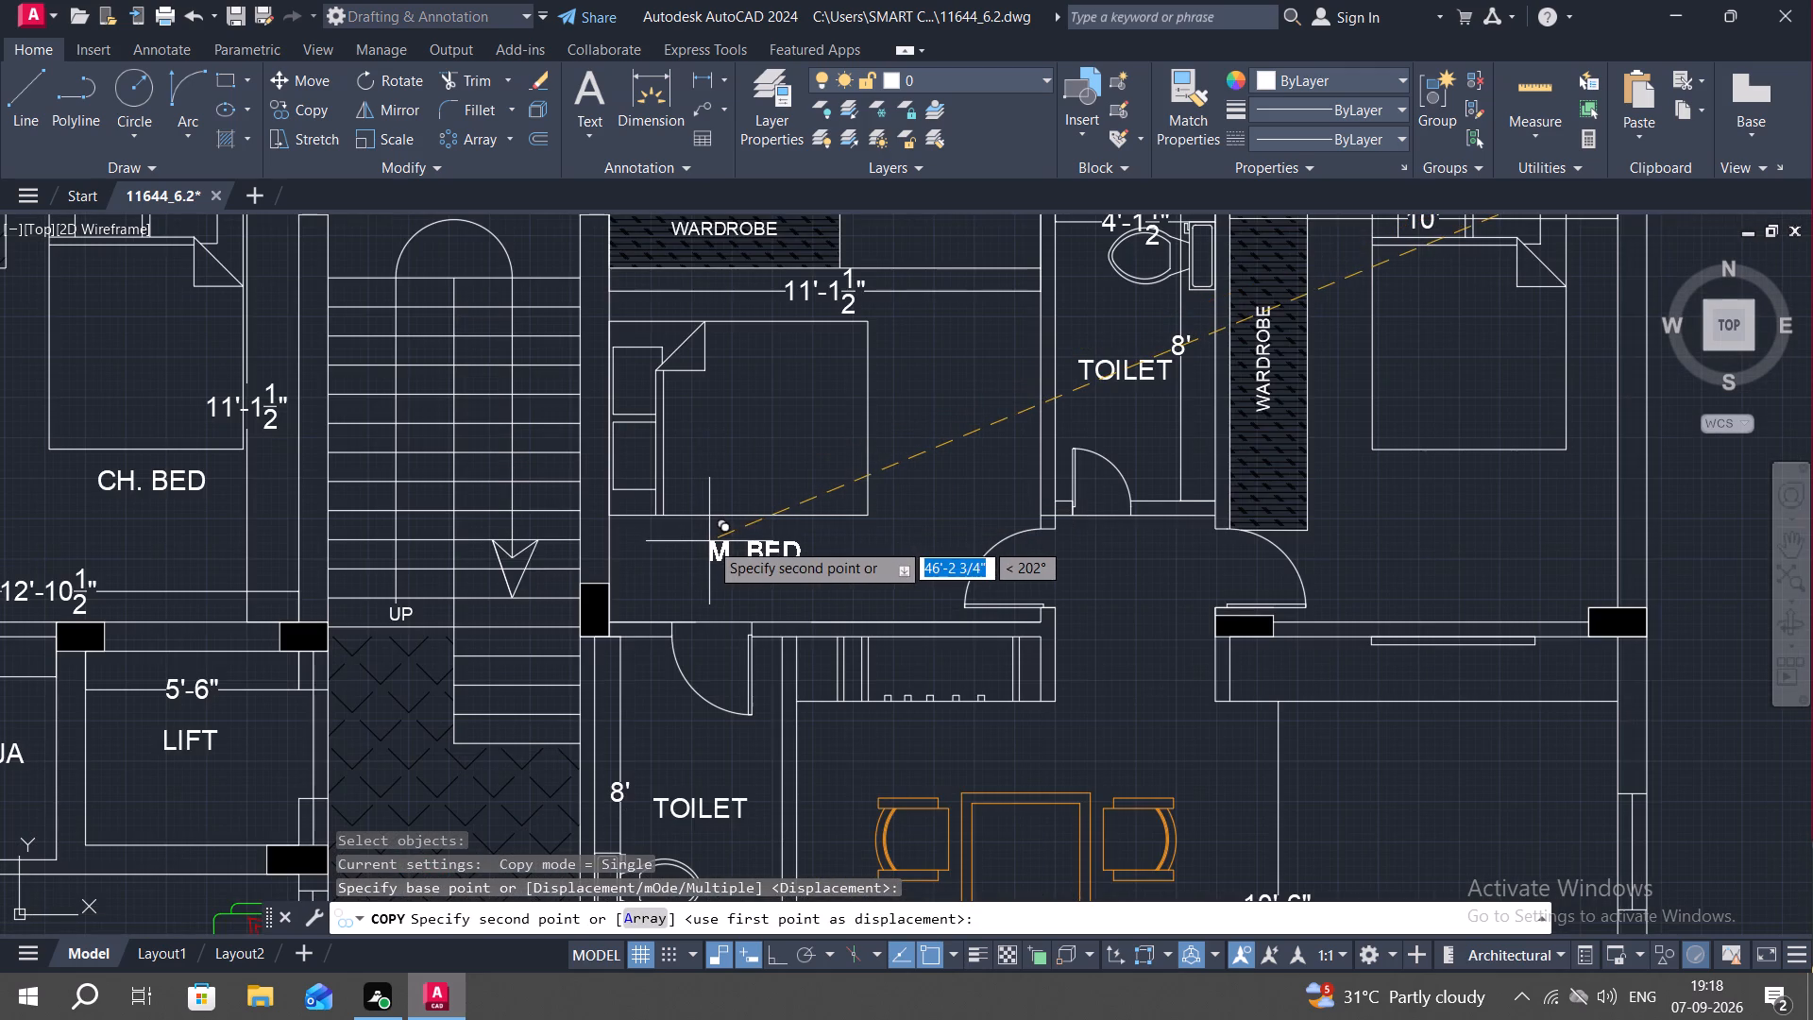
{"action": "left_click", "coordinate": [709, 541]}
{"action": "scroll", "coordinate": [748, 522], "scroll_direction": "down", "scroll_amount": 1}
{"action": "middle_click_drag", "start_coordinate": [859, 487], "coordinate": [700, 500]}
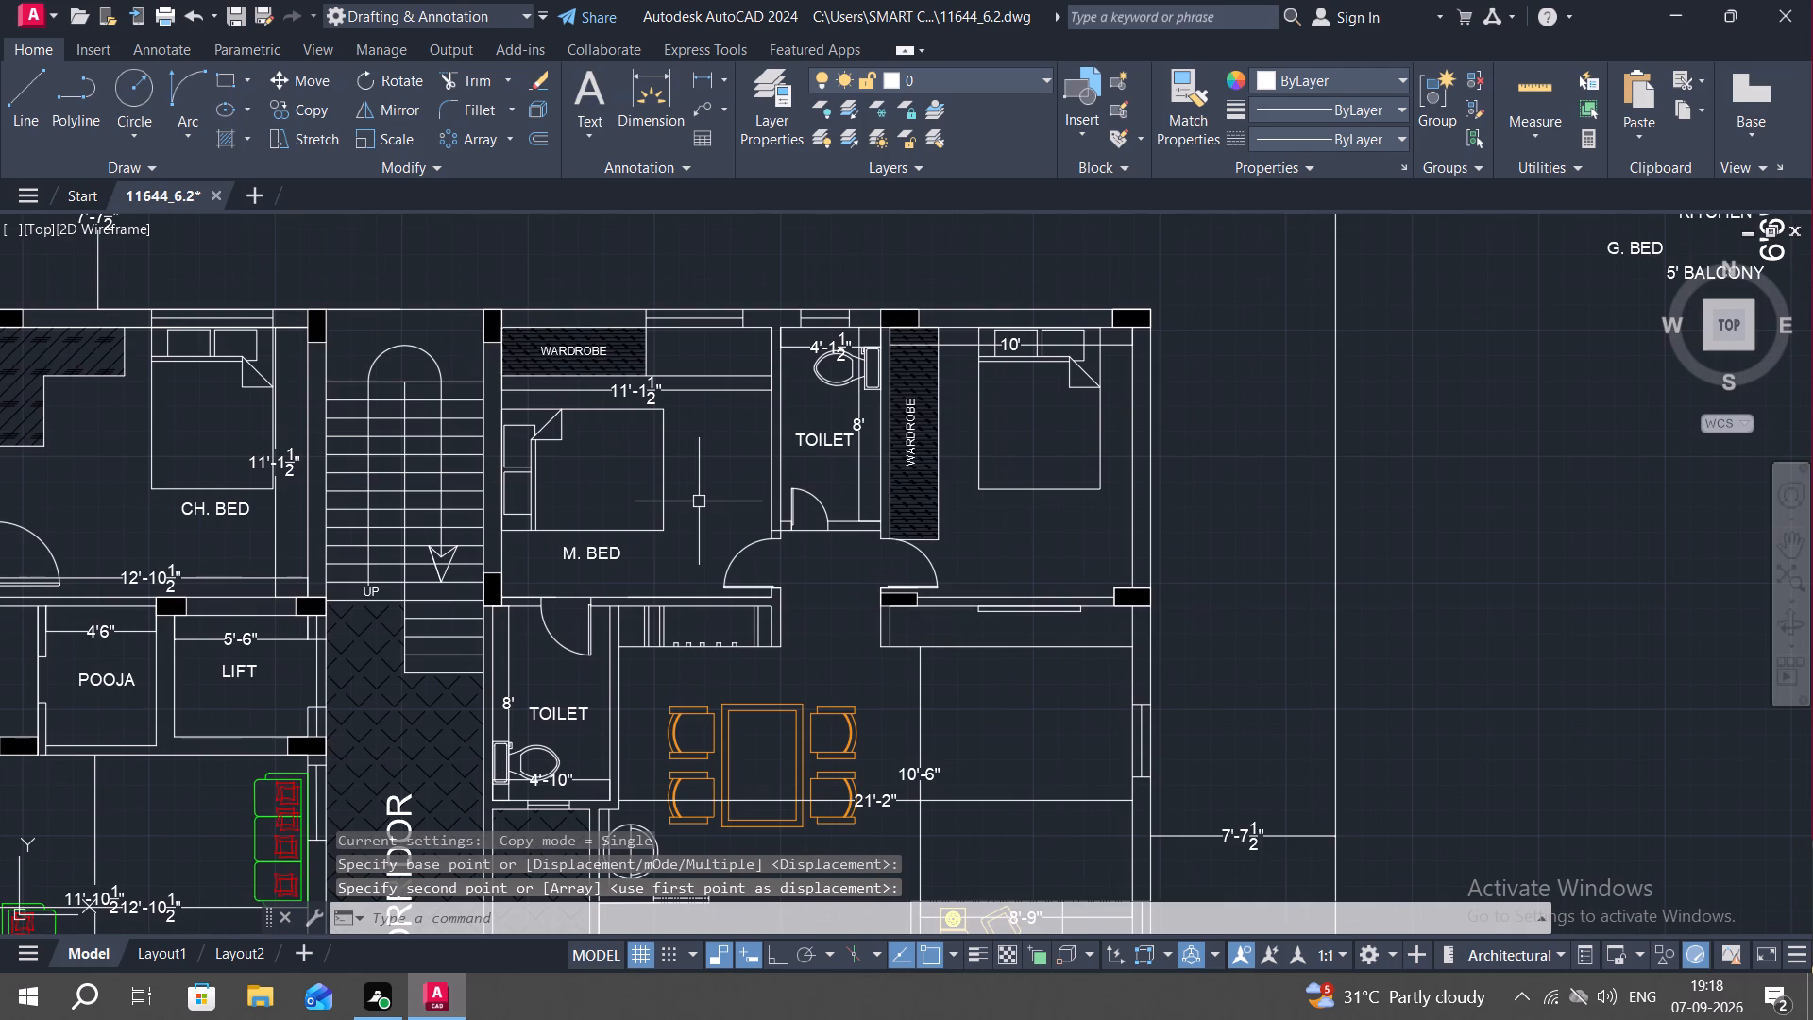
{"action": "scroll", "coordinate": [722, 504], "scroll_direction": "down", "scroll_amount": 1}
{"action": "middle_click_drag", "start_coordinate": [712, 539], "coordinate": [642, 526]}
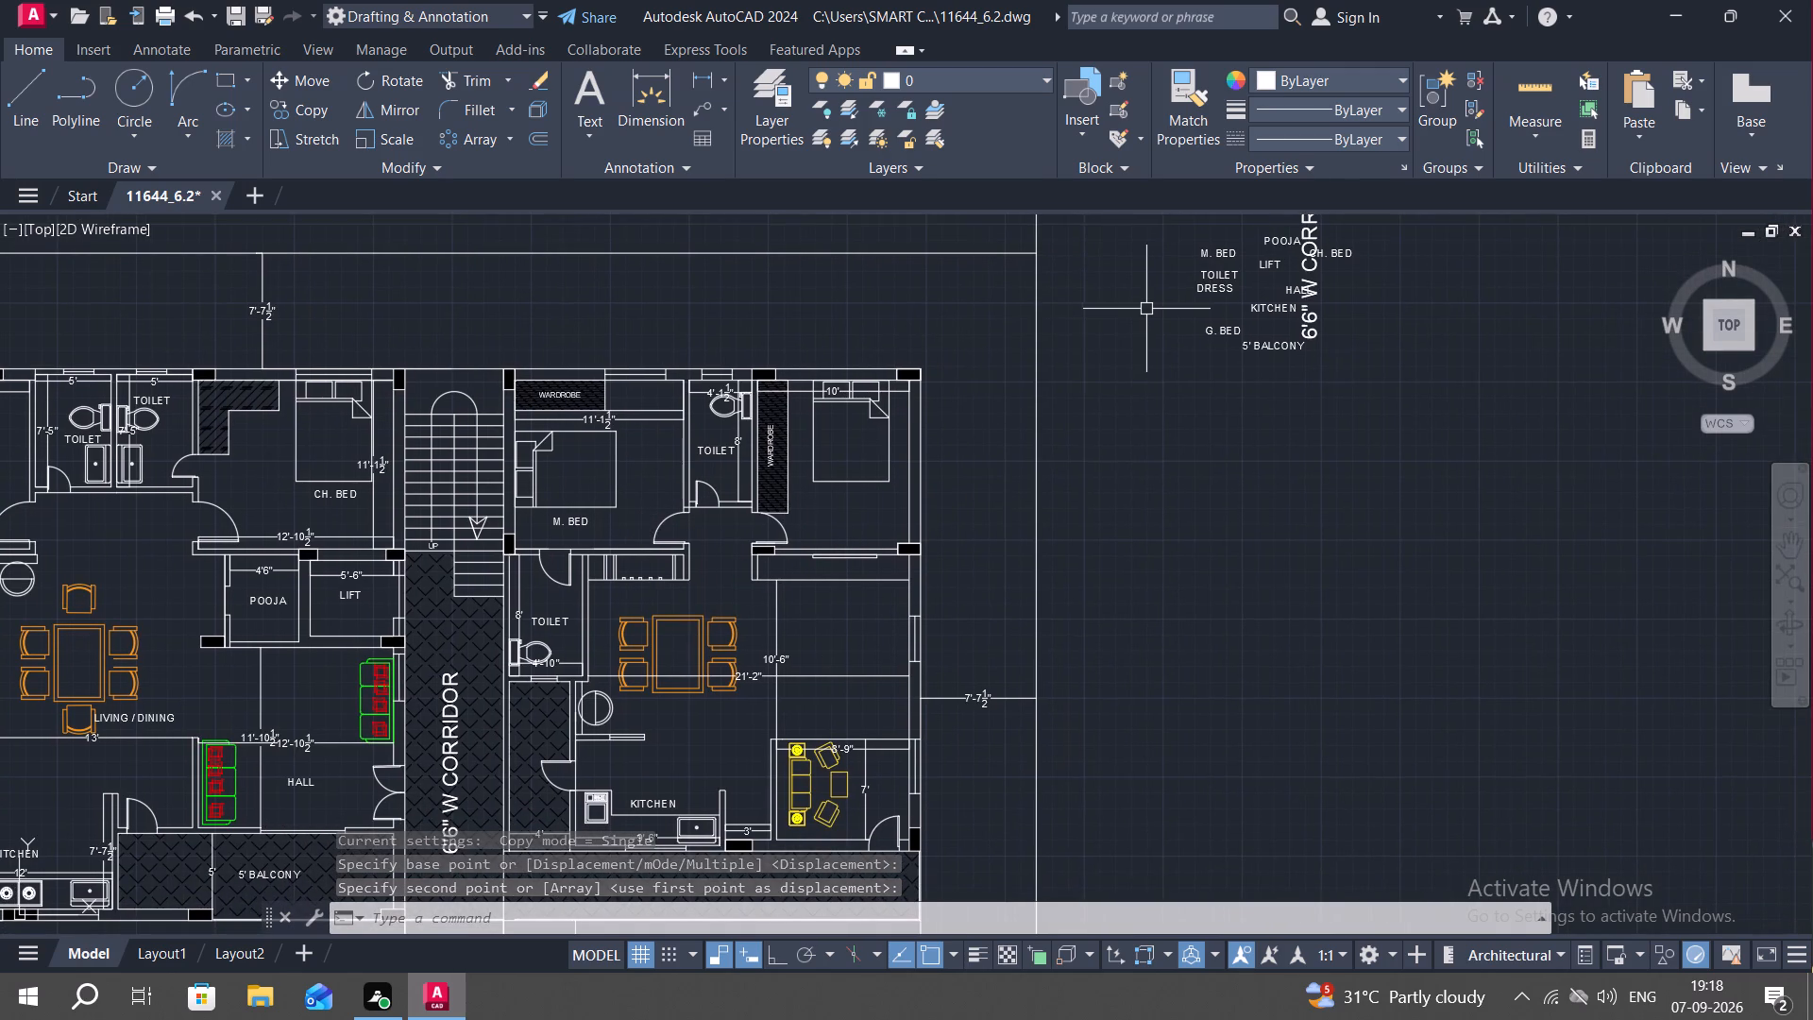
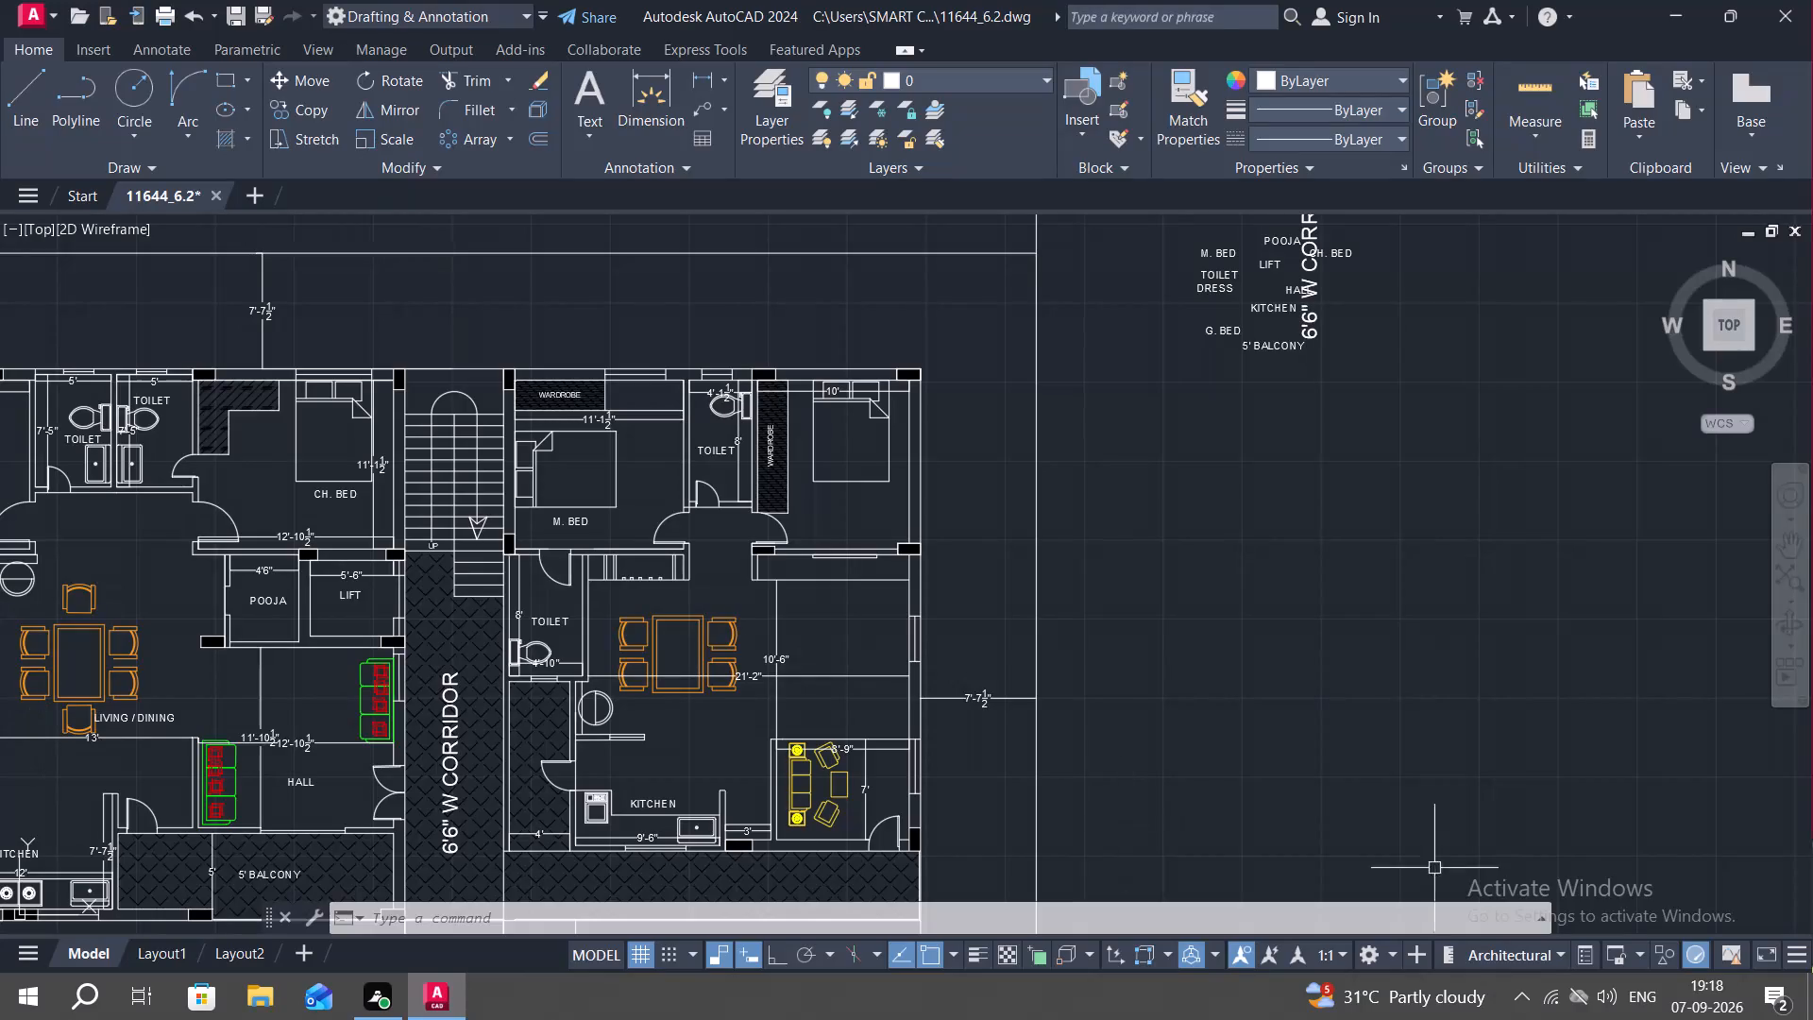
Copy the CH. BED label from the spare labels onto the bed in the right unit's outermost bedroom.
{"action": "middle_click_drag", "start_coordinate": [1128, 524], "coordinate": [1080, 662]}
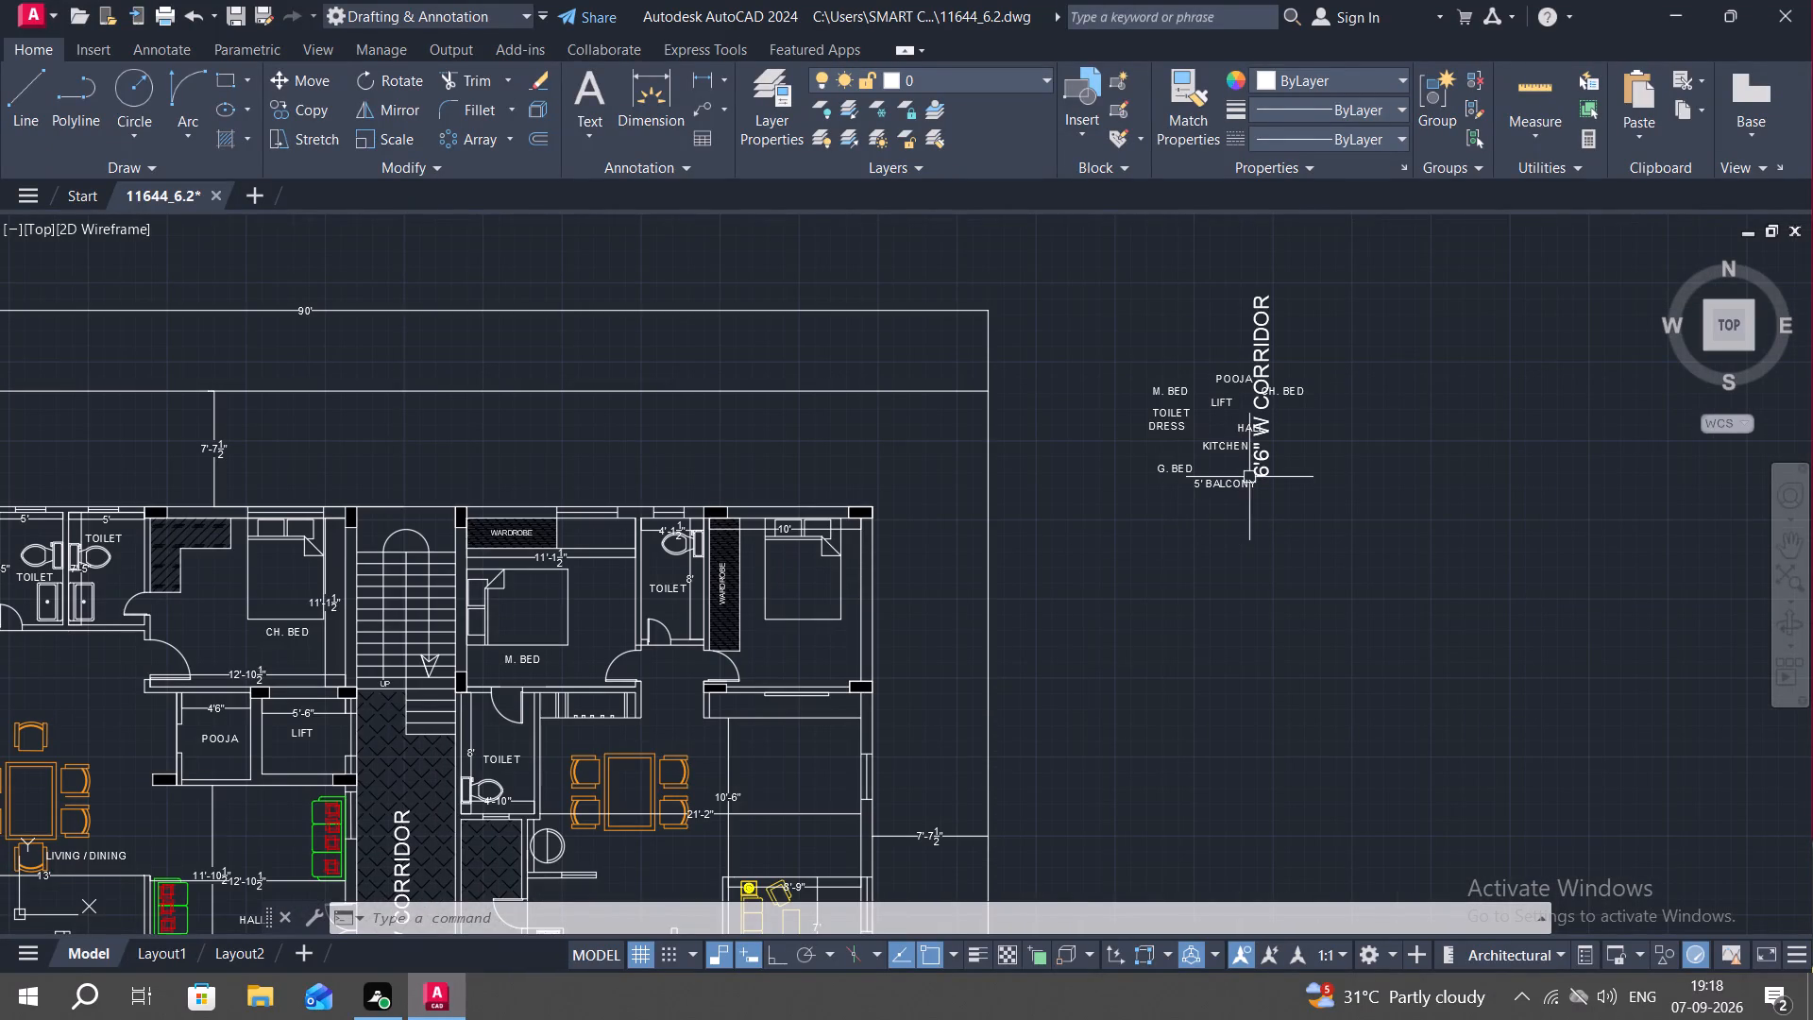
{"action": "left_click", "coordinate": [1262, 475]}
{"action": "key", "text": "Escape"}
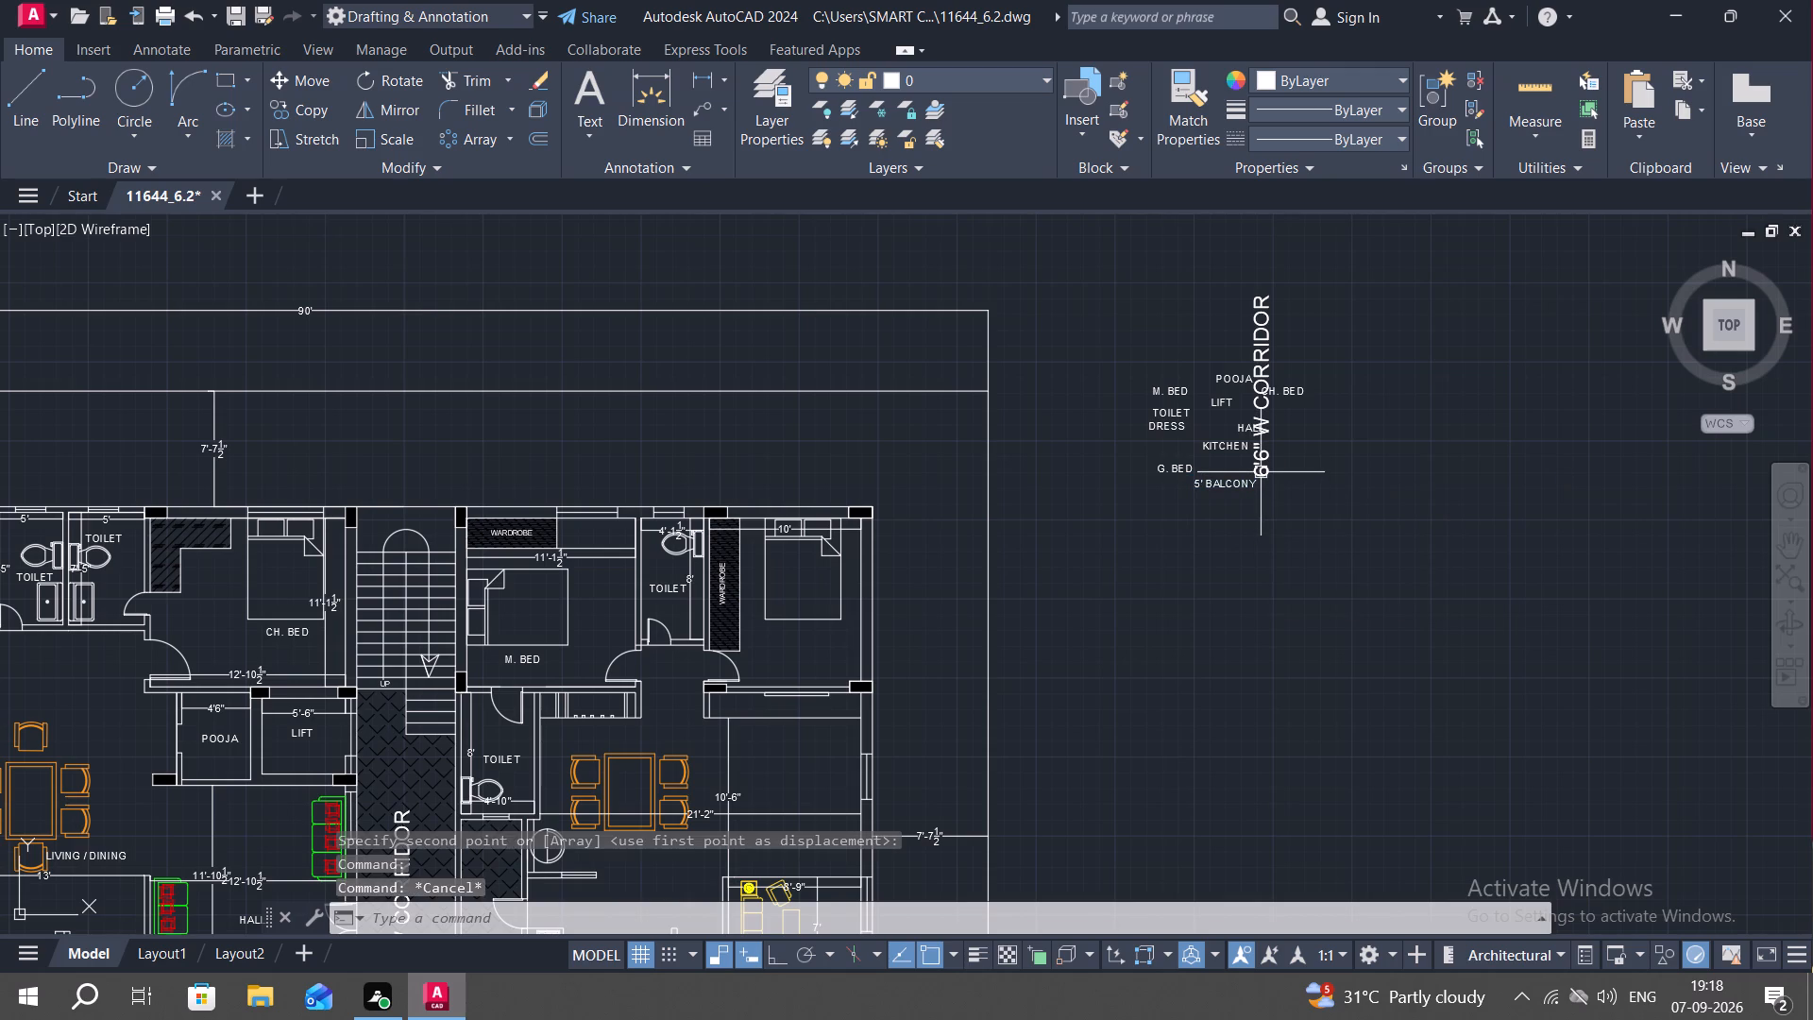
{"action": "scroll", "coordinate": [1289, 394], "scroll_direction": "up", "scroll_amount": 3}
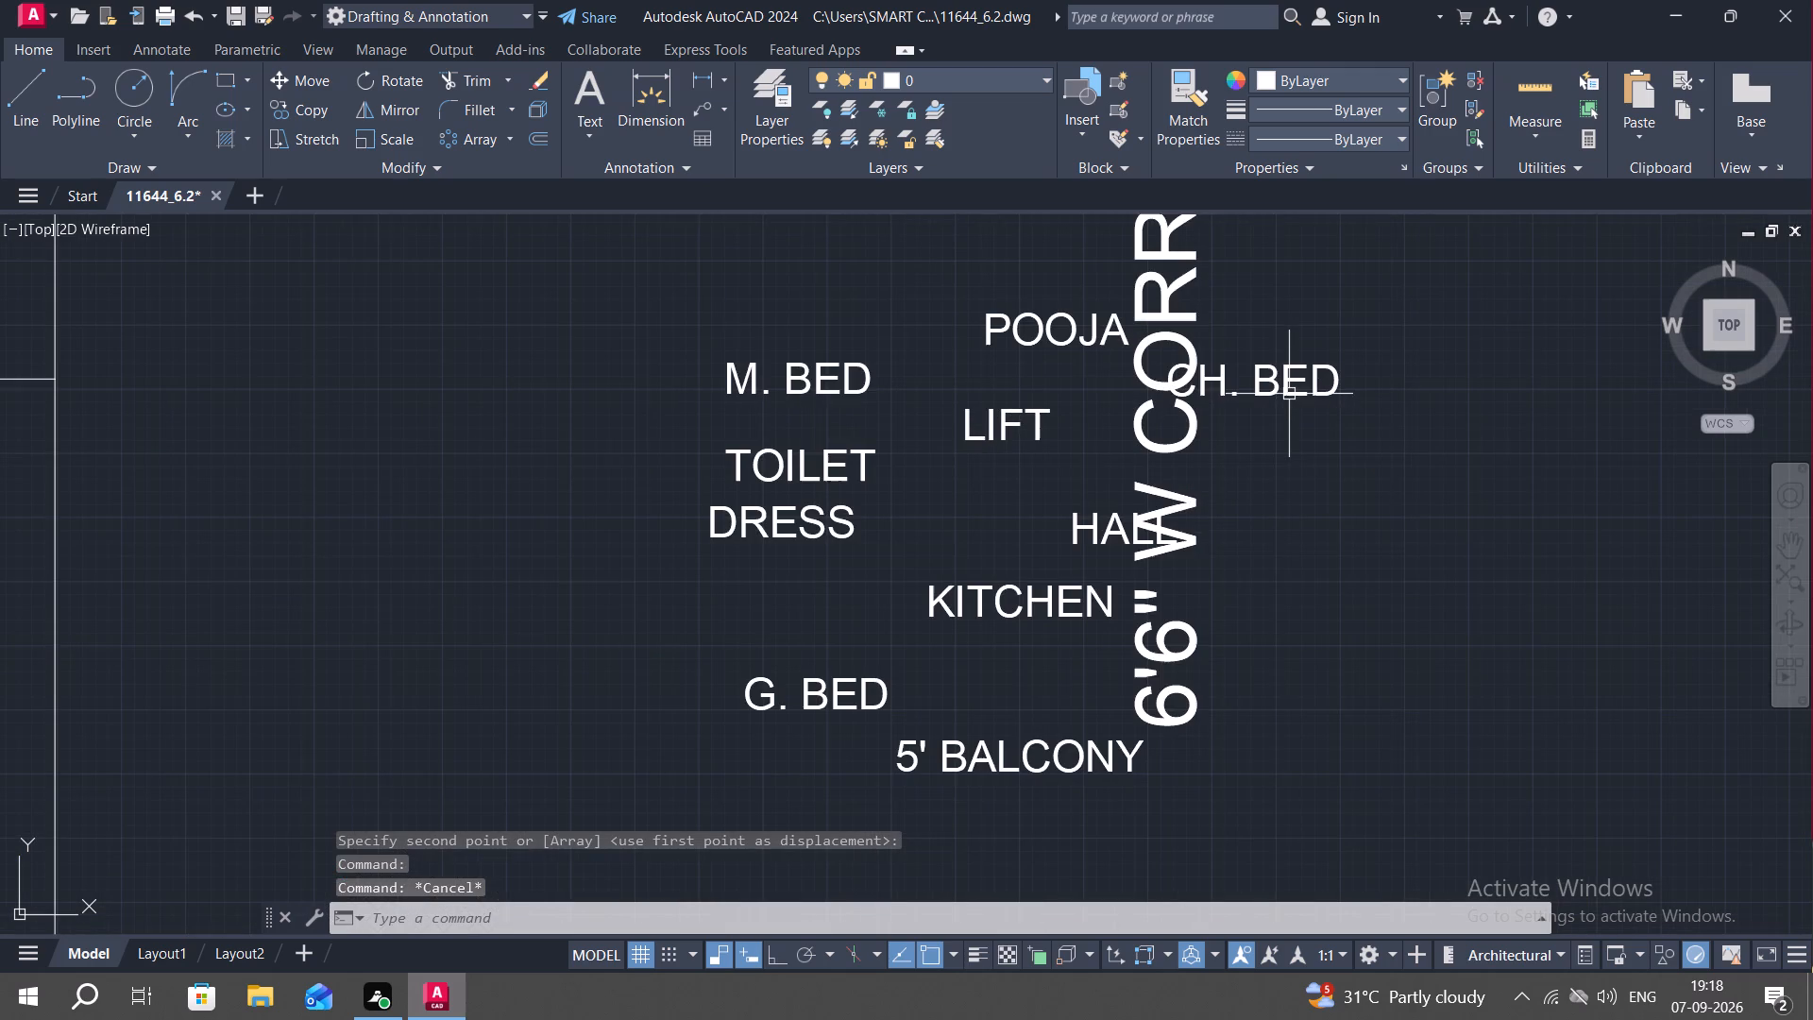
{"action": "type", "text": "CO"}
{"action": "key", "text": "space"}
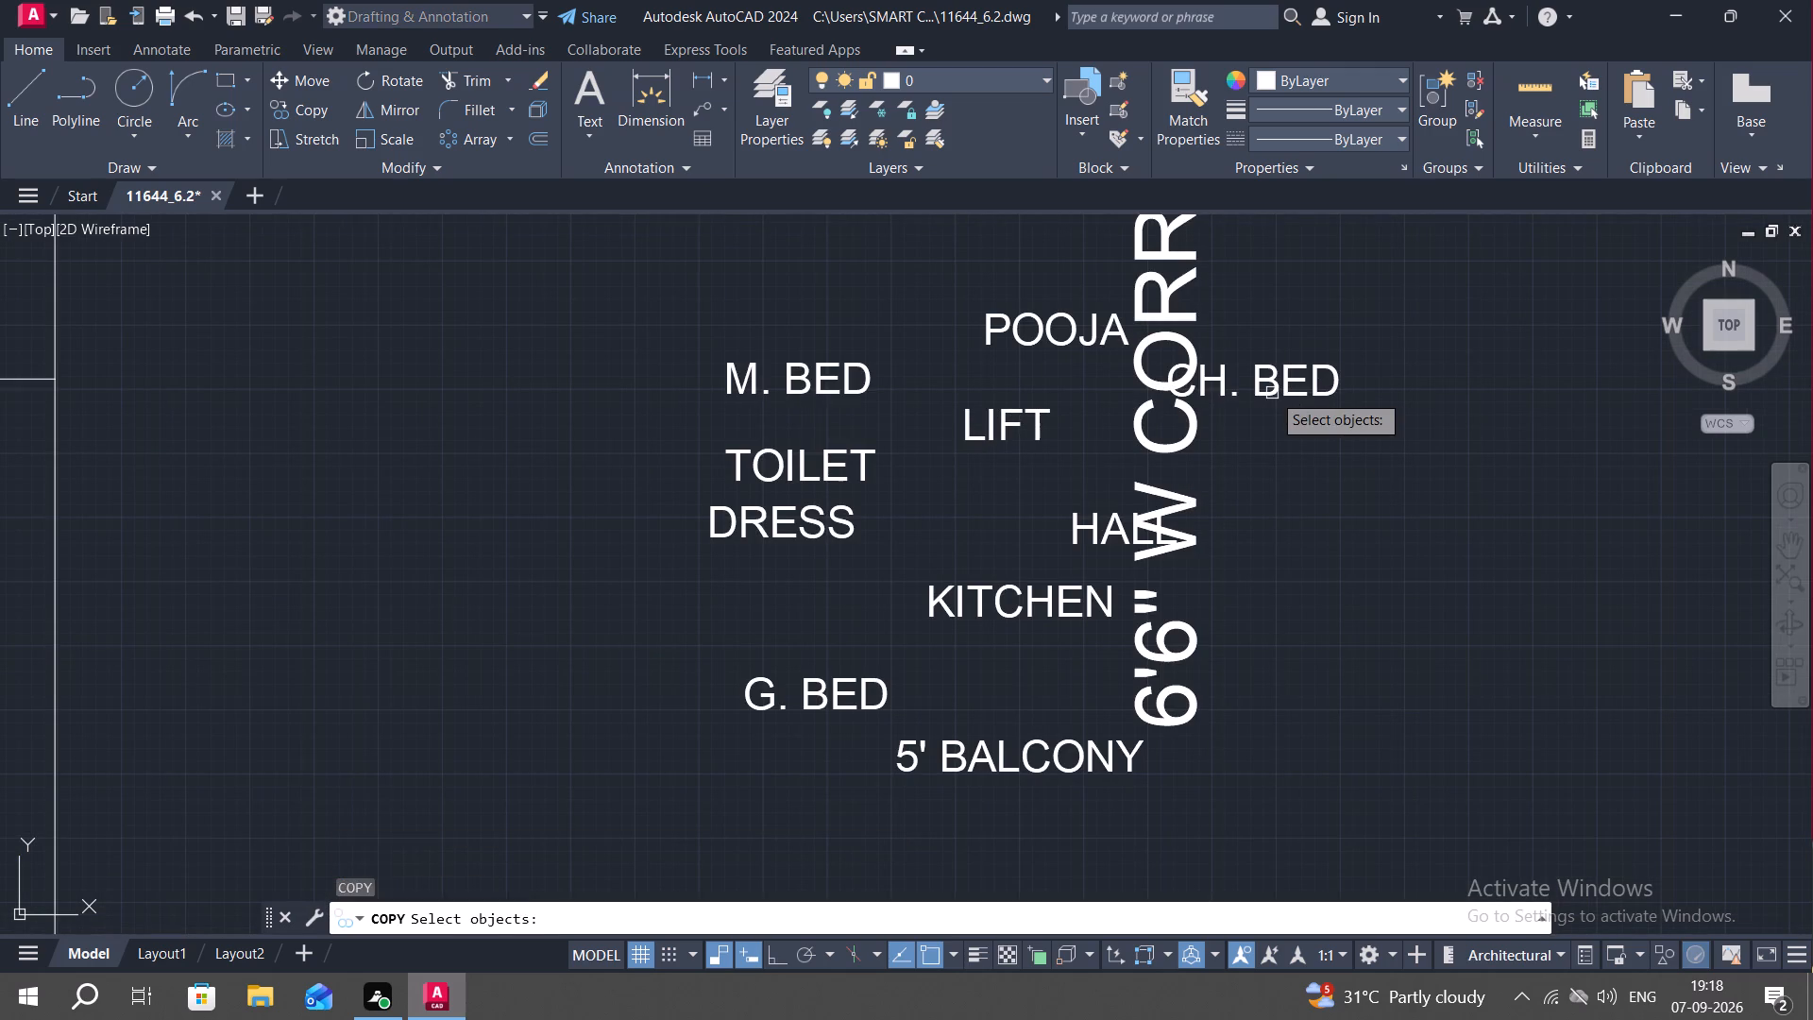
{"action": "left_click", "coordinate": [1272, 391]}
{"action": "right_click", "coordinate": [1272, 391]}
{"action": "left_click", "coordinate": [1272, 391]}
{"action": "middle_click_drag", "start_coordinate": [571, 490], "coordinate": [1262, 505]}
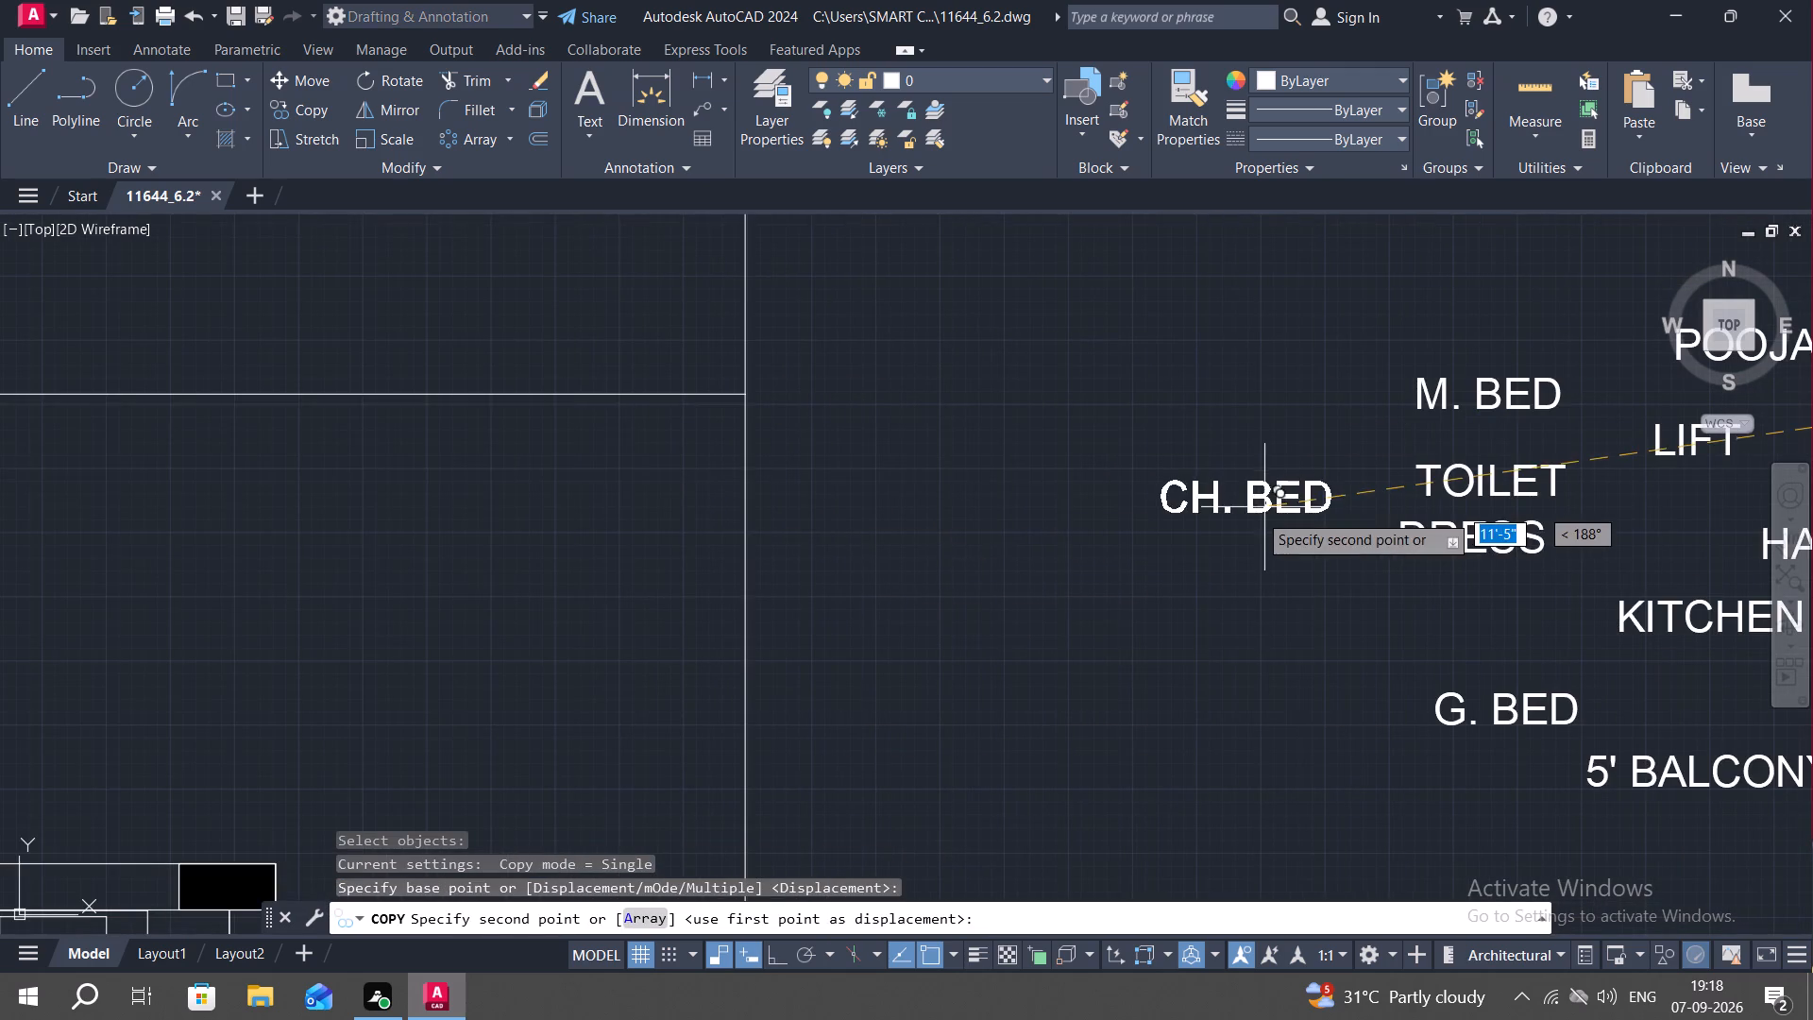
{"action": "middle_click_drag", "start_coordinate": [785, 516], "coordinate": [1335, 560]}
{"action": "scroll", "coordinate": [1327, 568], "scroll_direction": "down", "scroll_amount": 2}
{"action": "middle_click_drag", "start_coordinate": [1039, 620], "coordinate": [1056, 507]}
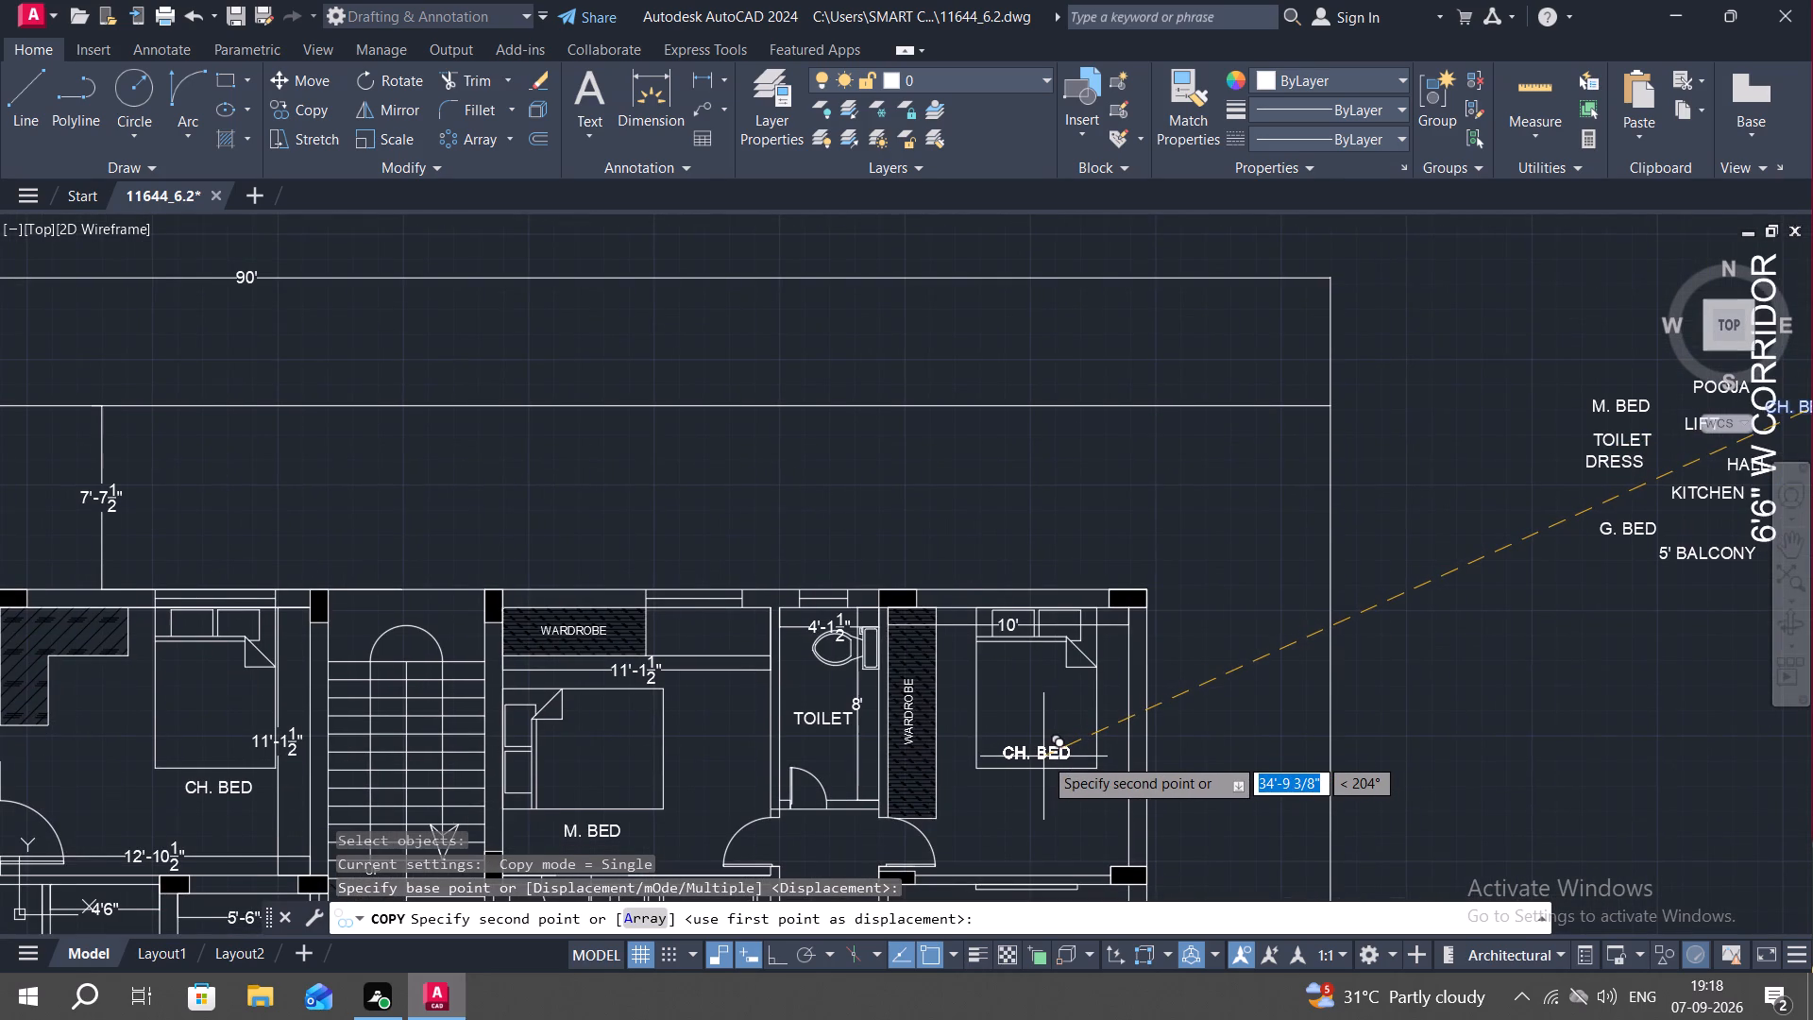
{"action": "left_click", "coordinate": [1043, 756]}
Copy the right unit's M. BED label up onto the bed and erase the one below the bed.
{"action": "middle_click_drag", "start_coordinate": [792, 789], "coordinate": [941, 622]}
{"action": "key", "text": "space"}
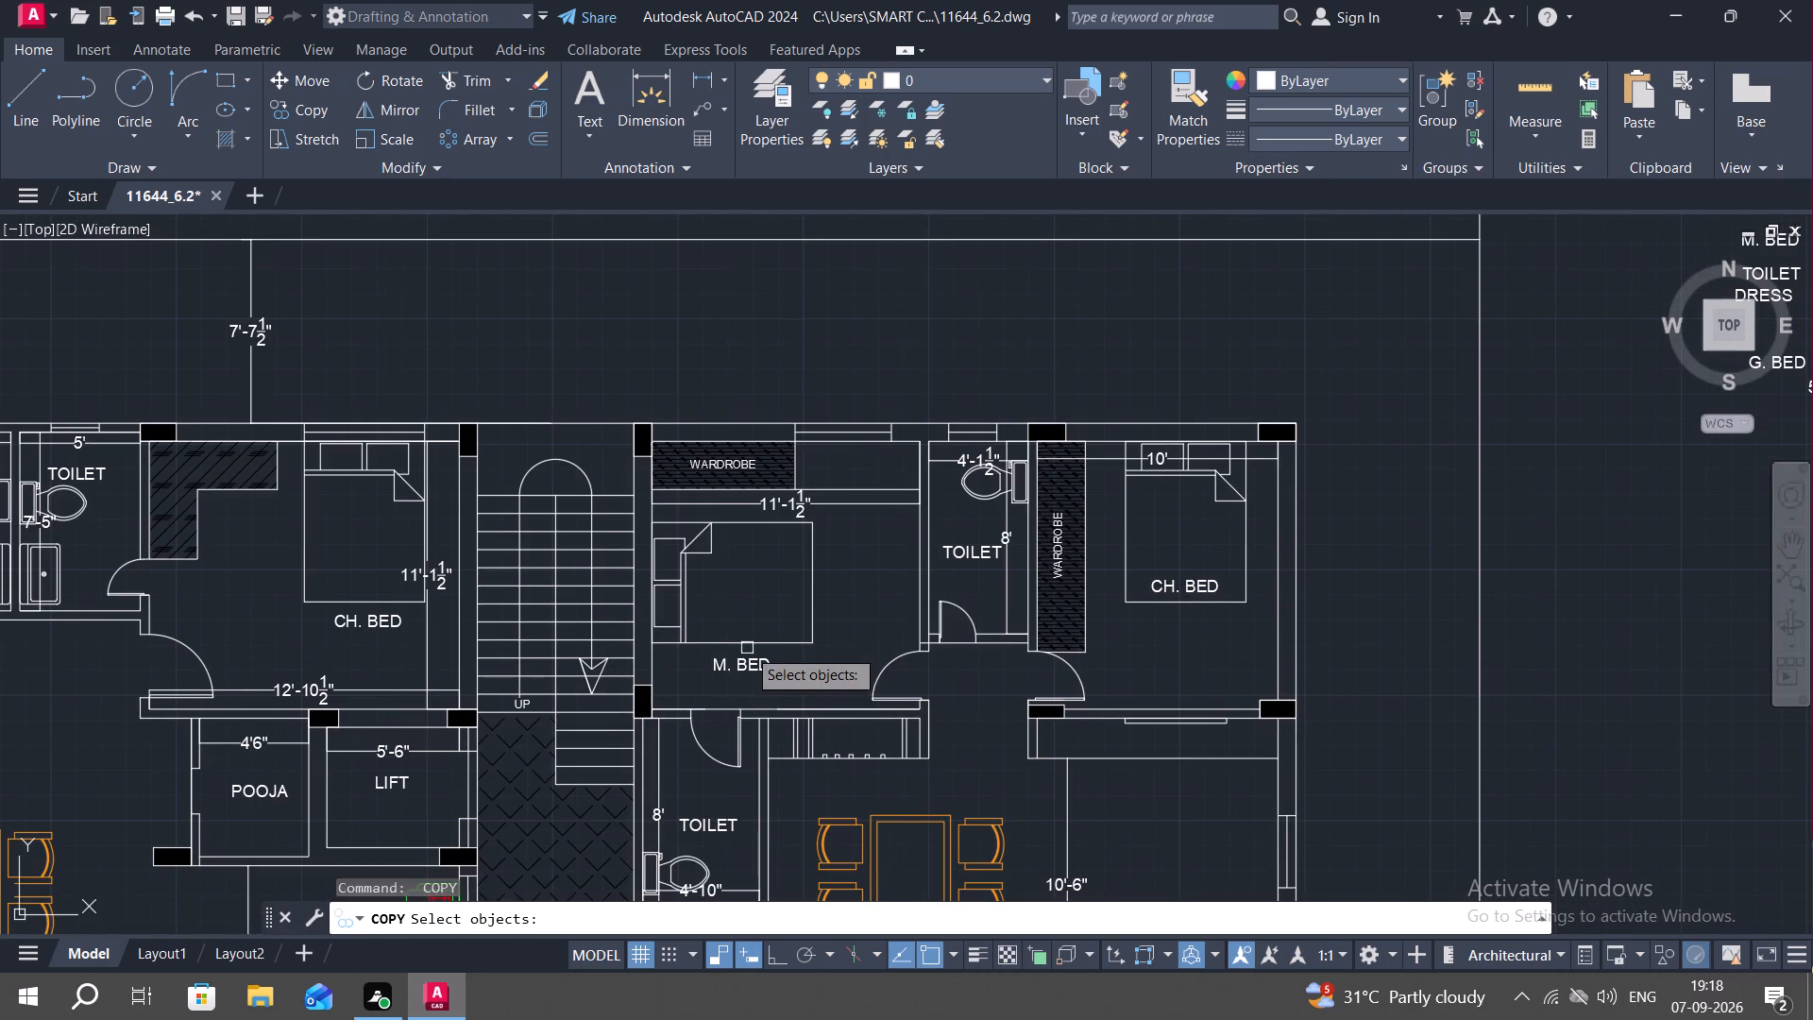
{"action": "left_click", "coordinate": [751, 666]}
{"action": "right_click", "coordinate": [751, 666]}
{"action": "left_click", "coordinate": [751, 666]}
{"action": "left_click", "coordinate": [771, 616]}
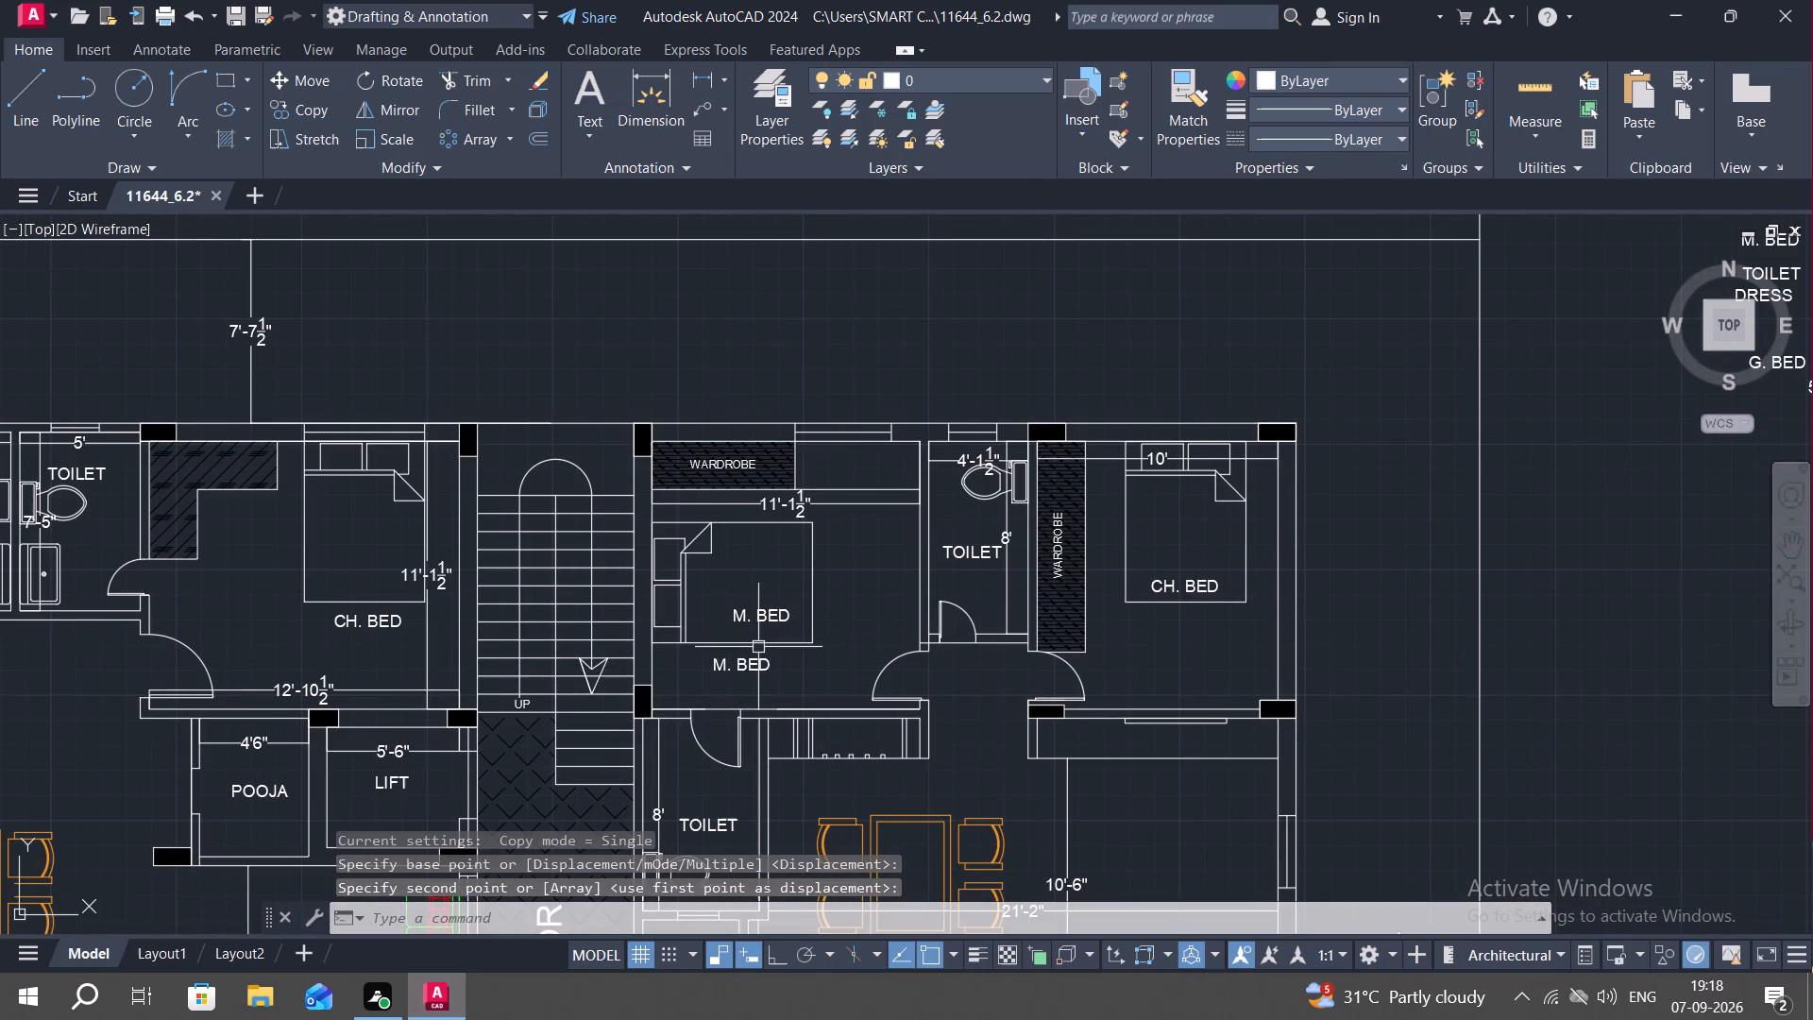
{"action": "left_click", "coordinate": [758, 661]}
{"action": "key", "text": "Delete"}
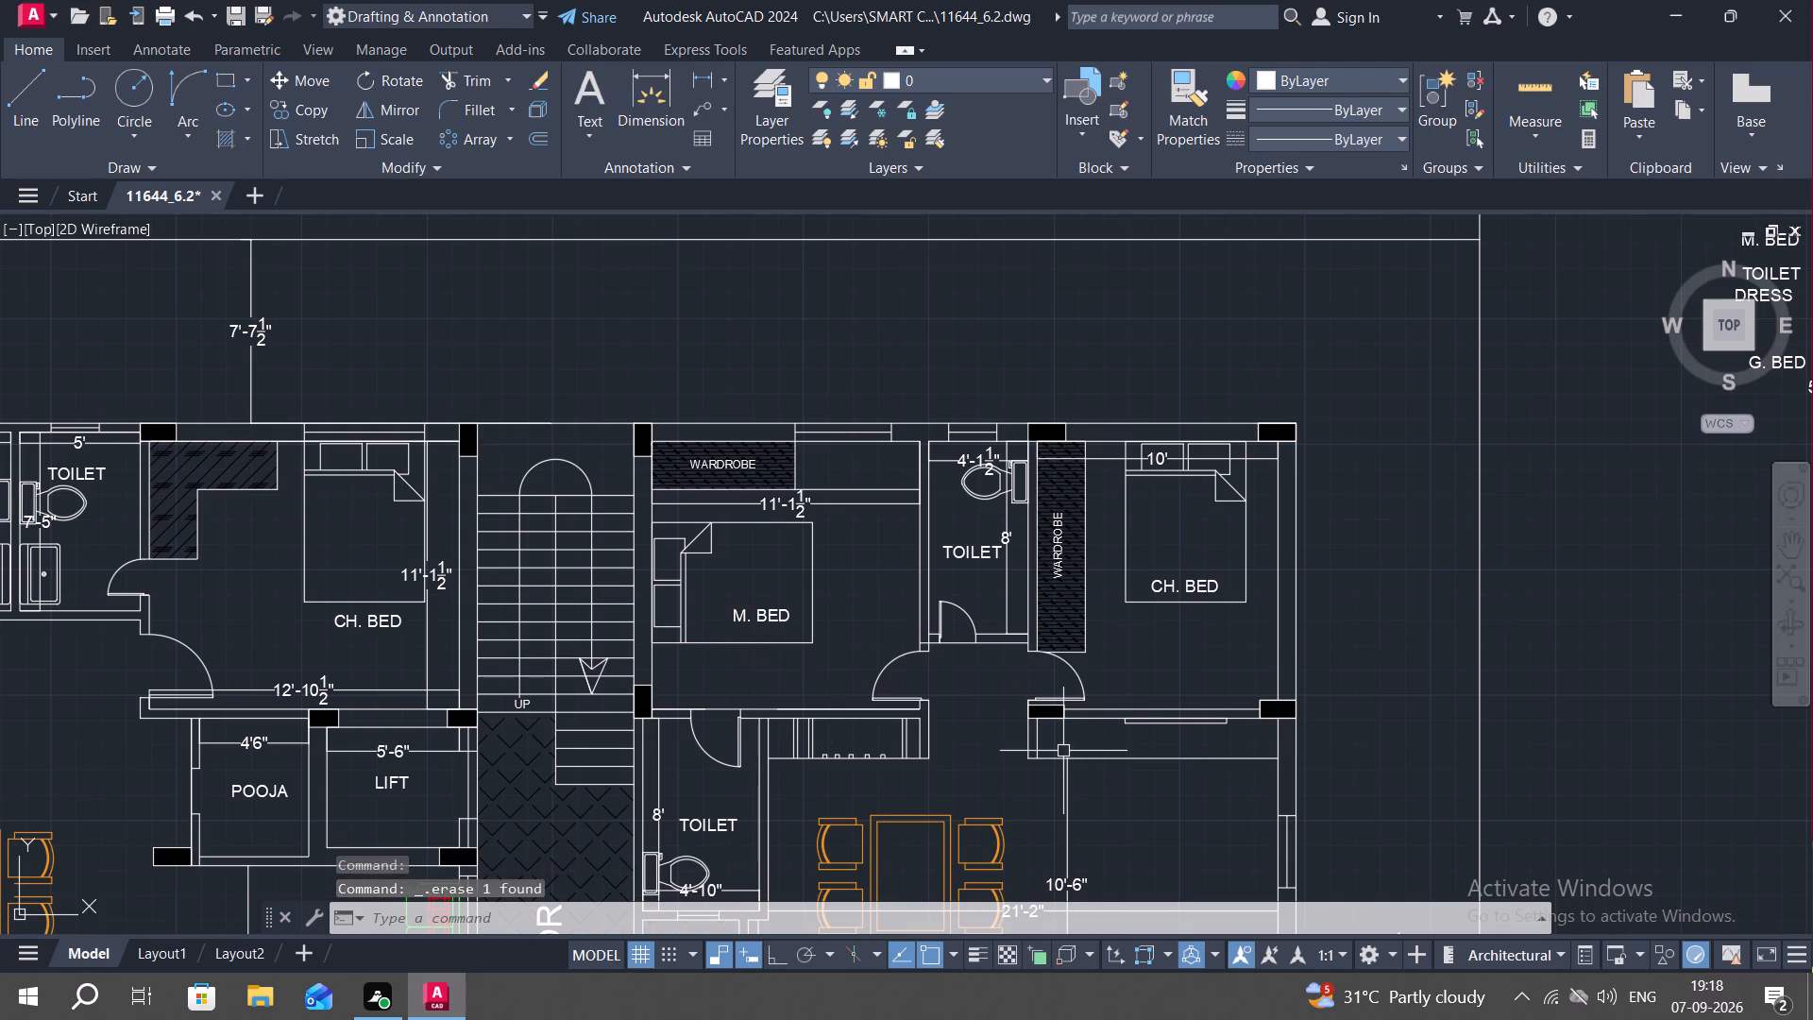
Change the spare 5' BALCONY label beside the plan to read CROCKERY.
{"action": "middle_click_drag", "start_coordinate": [1035, 747], "coordinate": [969, 686]}
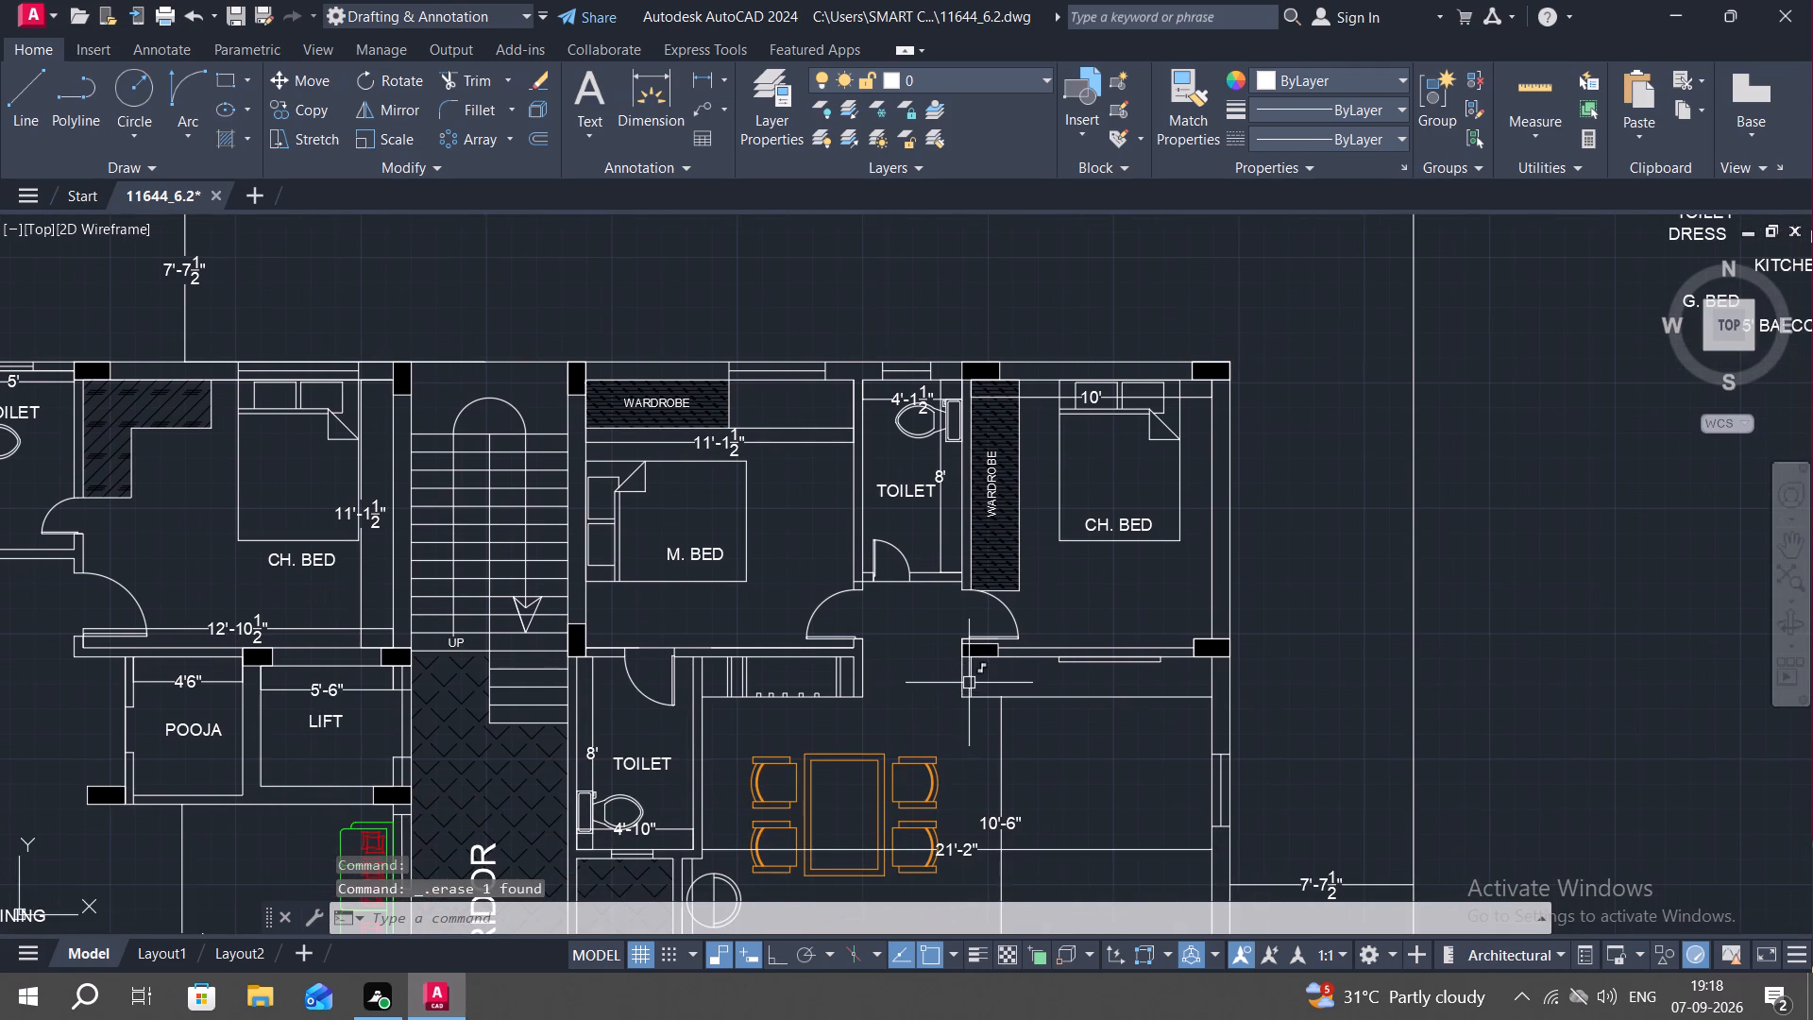
{"action": "middle_click_drag", "start_coordinate": [975, 737], "coordinate": [919, 691]}
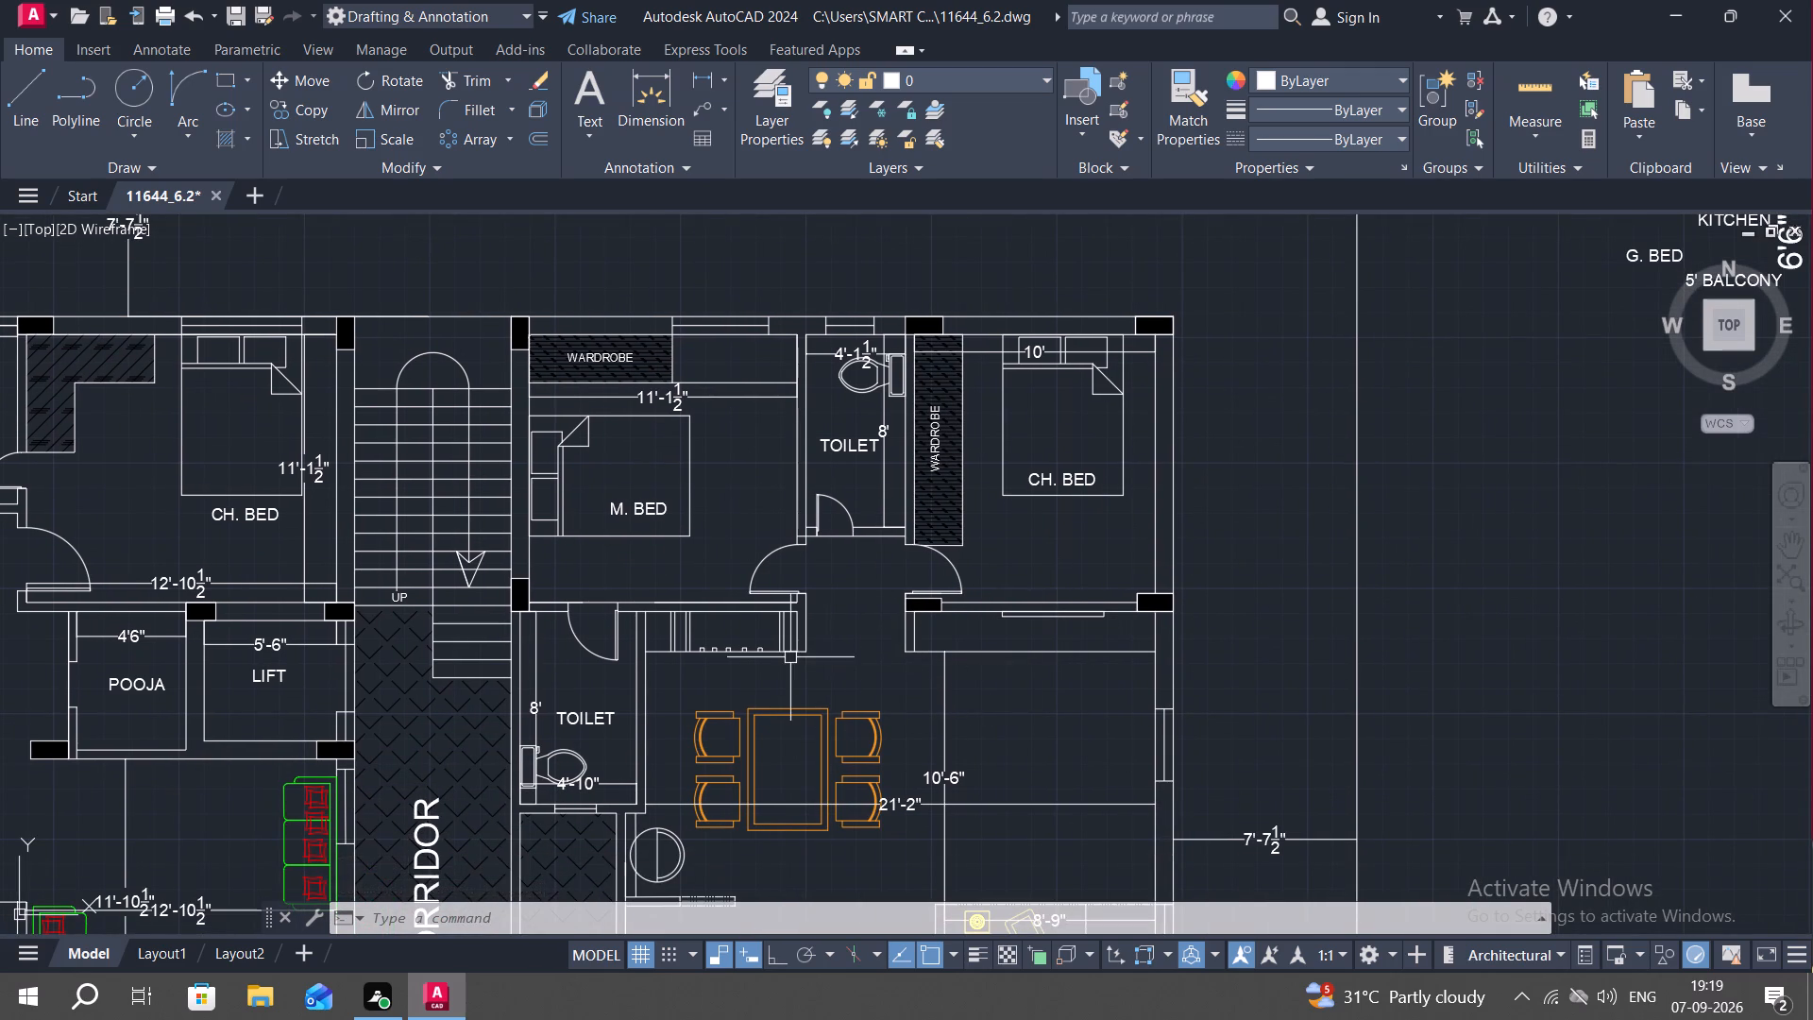
{"action": "scroll", "coordinate": [740, 620], "scroll_direction": "up", "scroll_amount": 3}
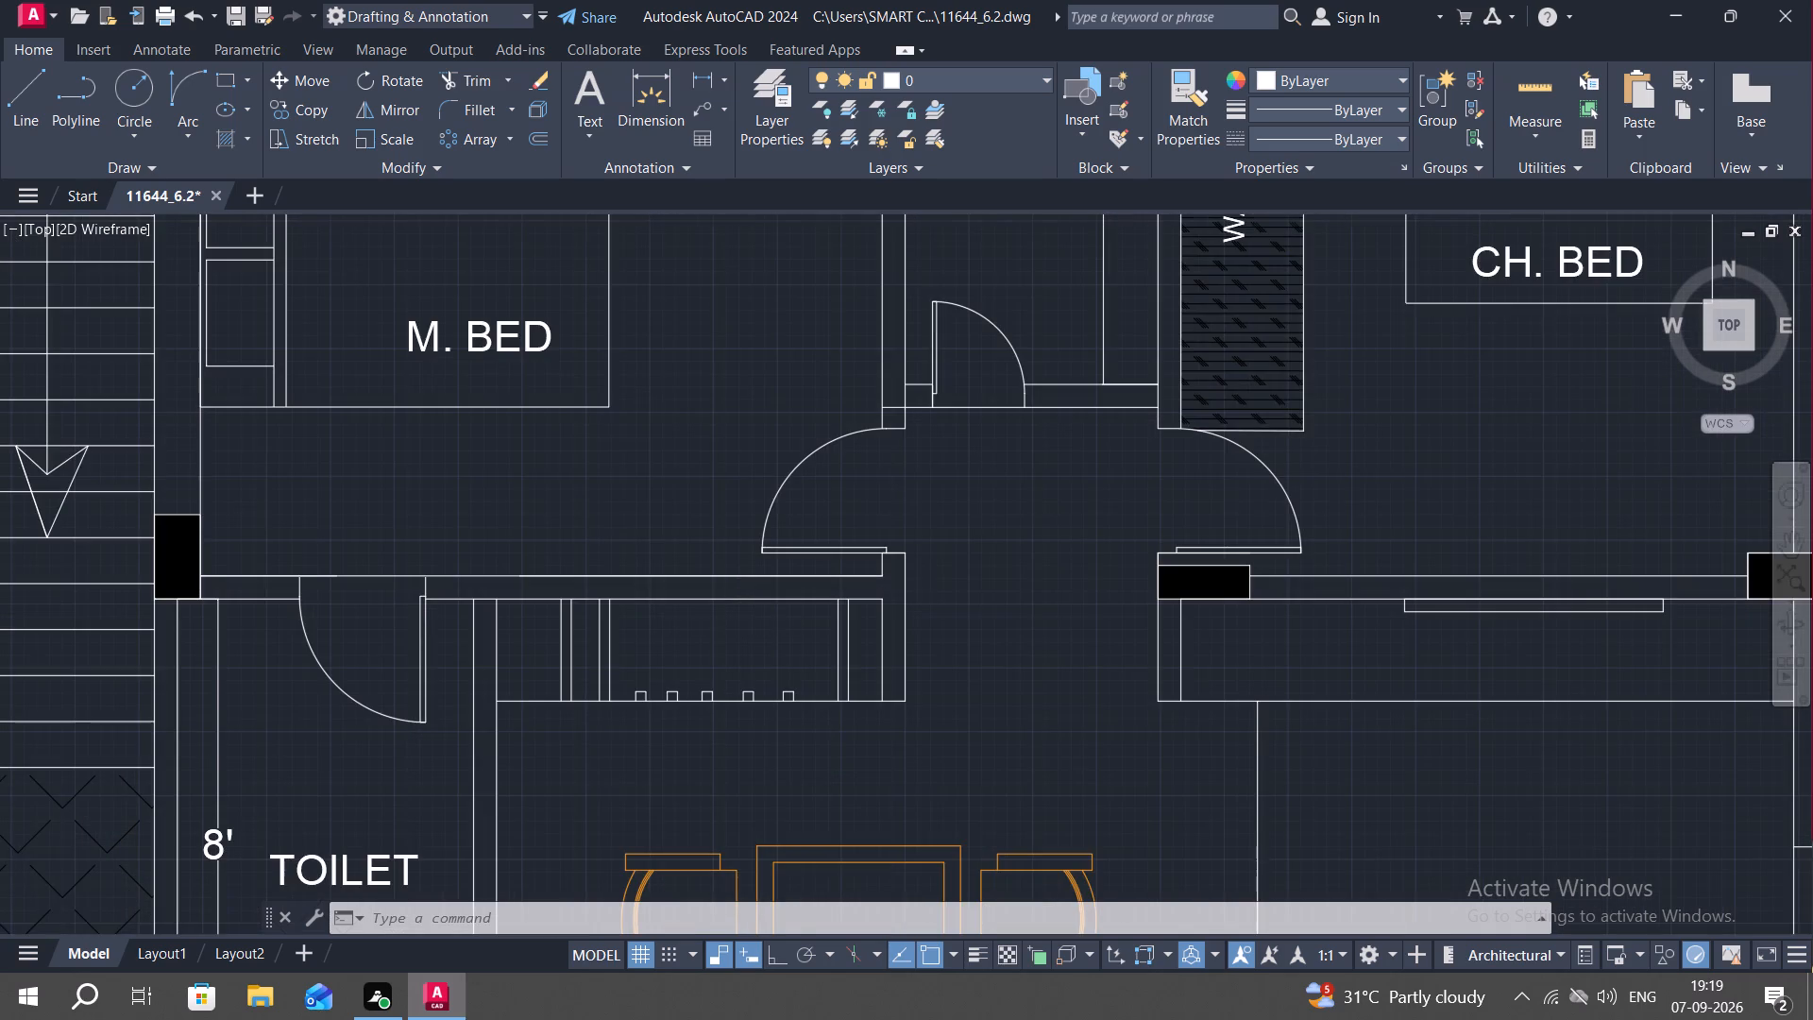
{"action": "scroll", "coordinate": [786, 656], "scroll_direction": "down", "scroll_amount": 4}
{"action": "middle_click_drag", "start_coordinate": [1035, 660], "coordinate": [896, 662]}
{"action": "scroll", "coordinate": [1259, 450], "scroll_direction": "up", "scroll_amount": 3}
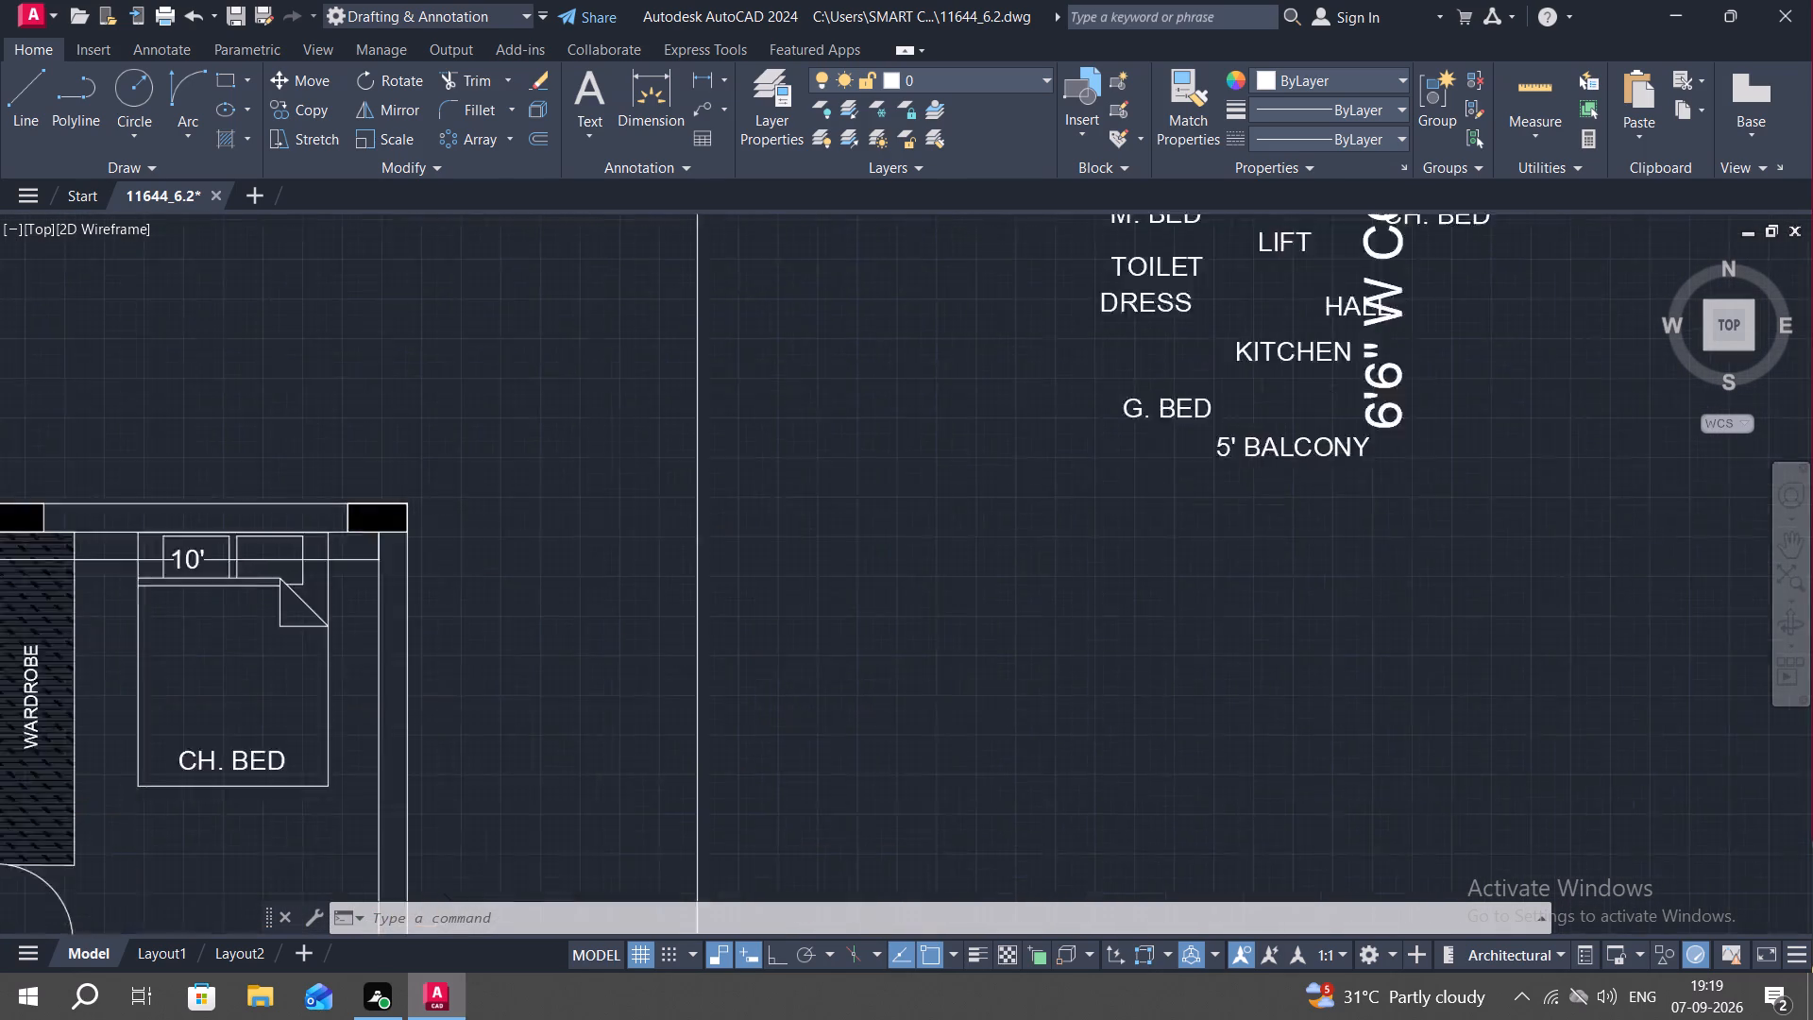
{"action": "double_click", "coordinate": [1279, 459]}
{"action": "left_click", "coordinate": [1455, 457]}
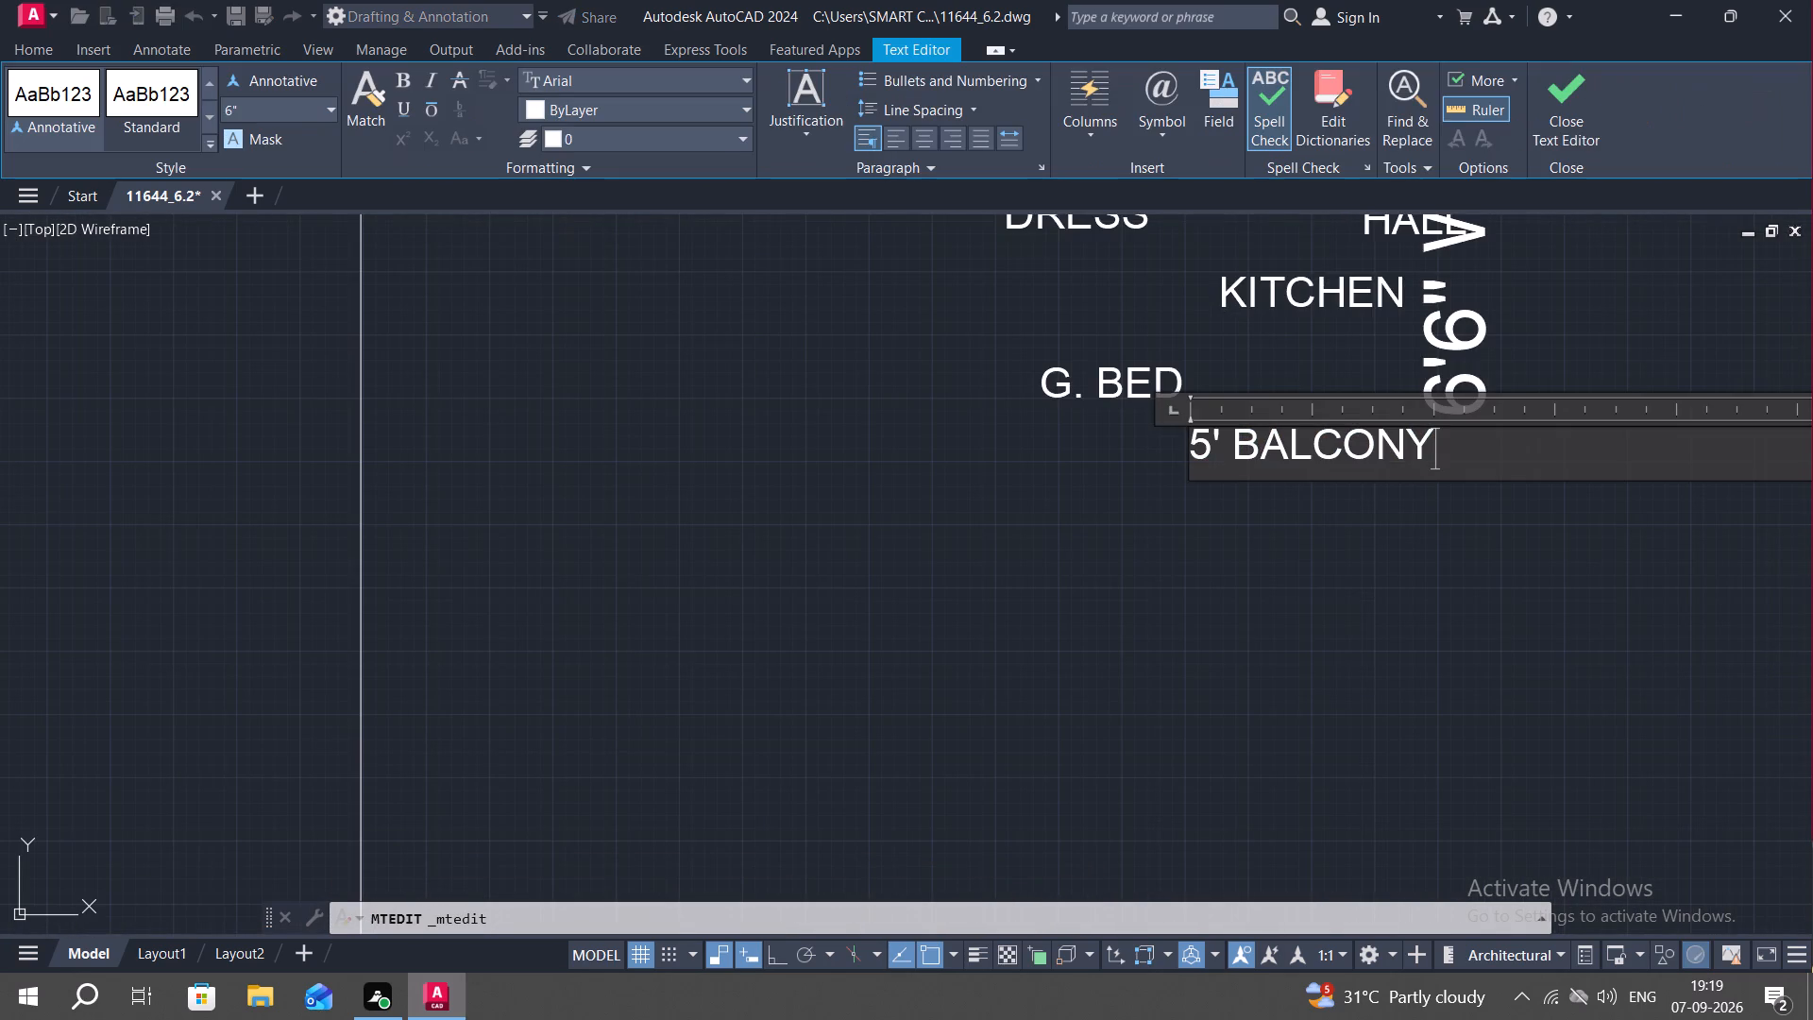
{"action": "key", "text": "BackSpace"}
{"action": "key", "text": "BackSpace"}
{"action": "key", "text": "BackSpace"}
{"action": "key", "text": "BackSpace"}
{"action": "key", "text": "BackSpace"}
{"action": "key", "text": "BackSpace"}
{"action": "key", "text": "BackSpace"}
{"action": "key", "text": "BackSpace"}
{"action": "key", "text": "BackSpace"}
{"action": "key", "text": "BackSpace"}
{"action": "key", "text": "BackSpace"}
{"action": "key", "text": "BackSpace"}
{"action": "key", "text": "BackSpace"}
{"action": "key", "text": "BackSpace"}
{"action": "key", "text": "BackSpace"}
{"action": "key", "text": "BackSpace"}
{"action": "key", "text": "BackSpace"}
{"action": "key", "text": "BackSpace"}
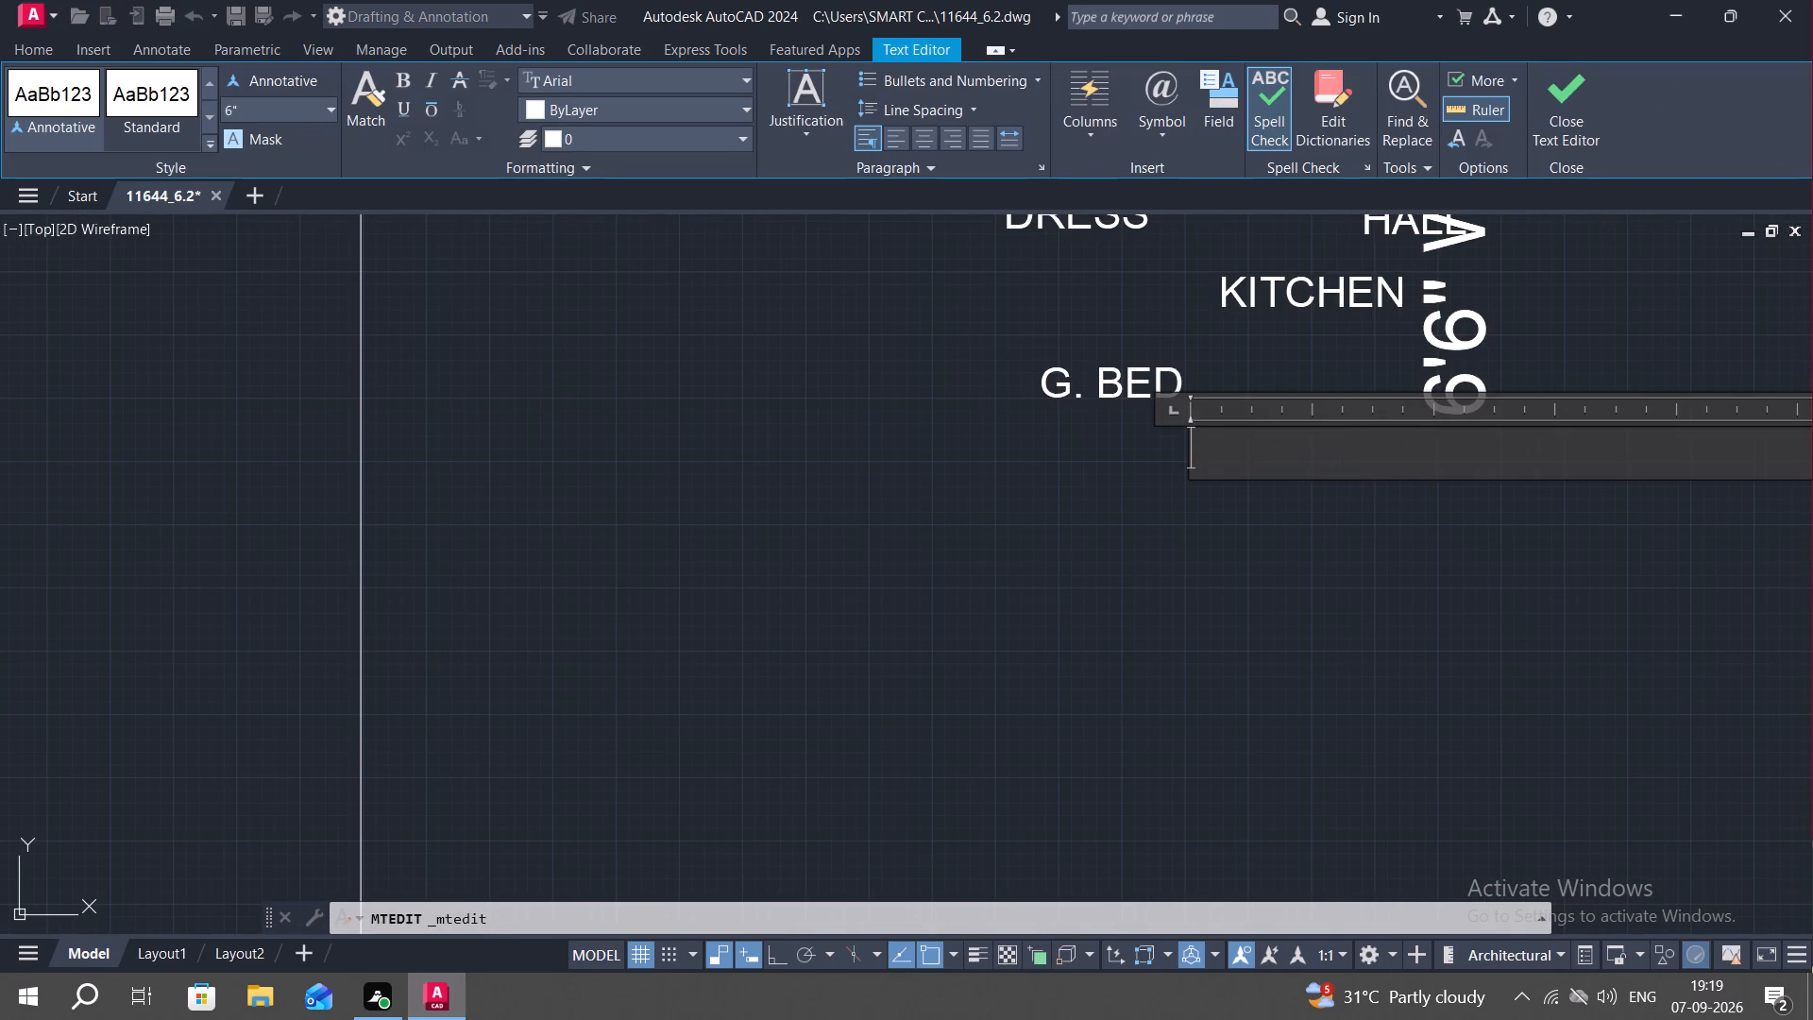
{"action": "type", "text": "CROCKERY"}
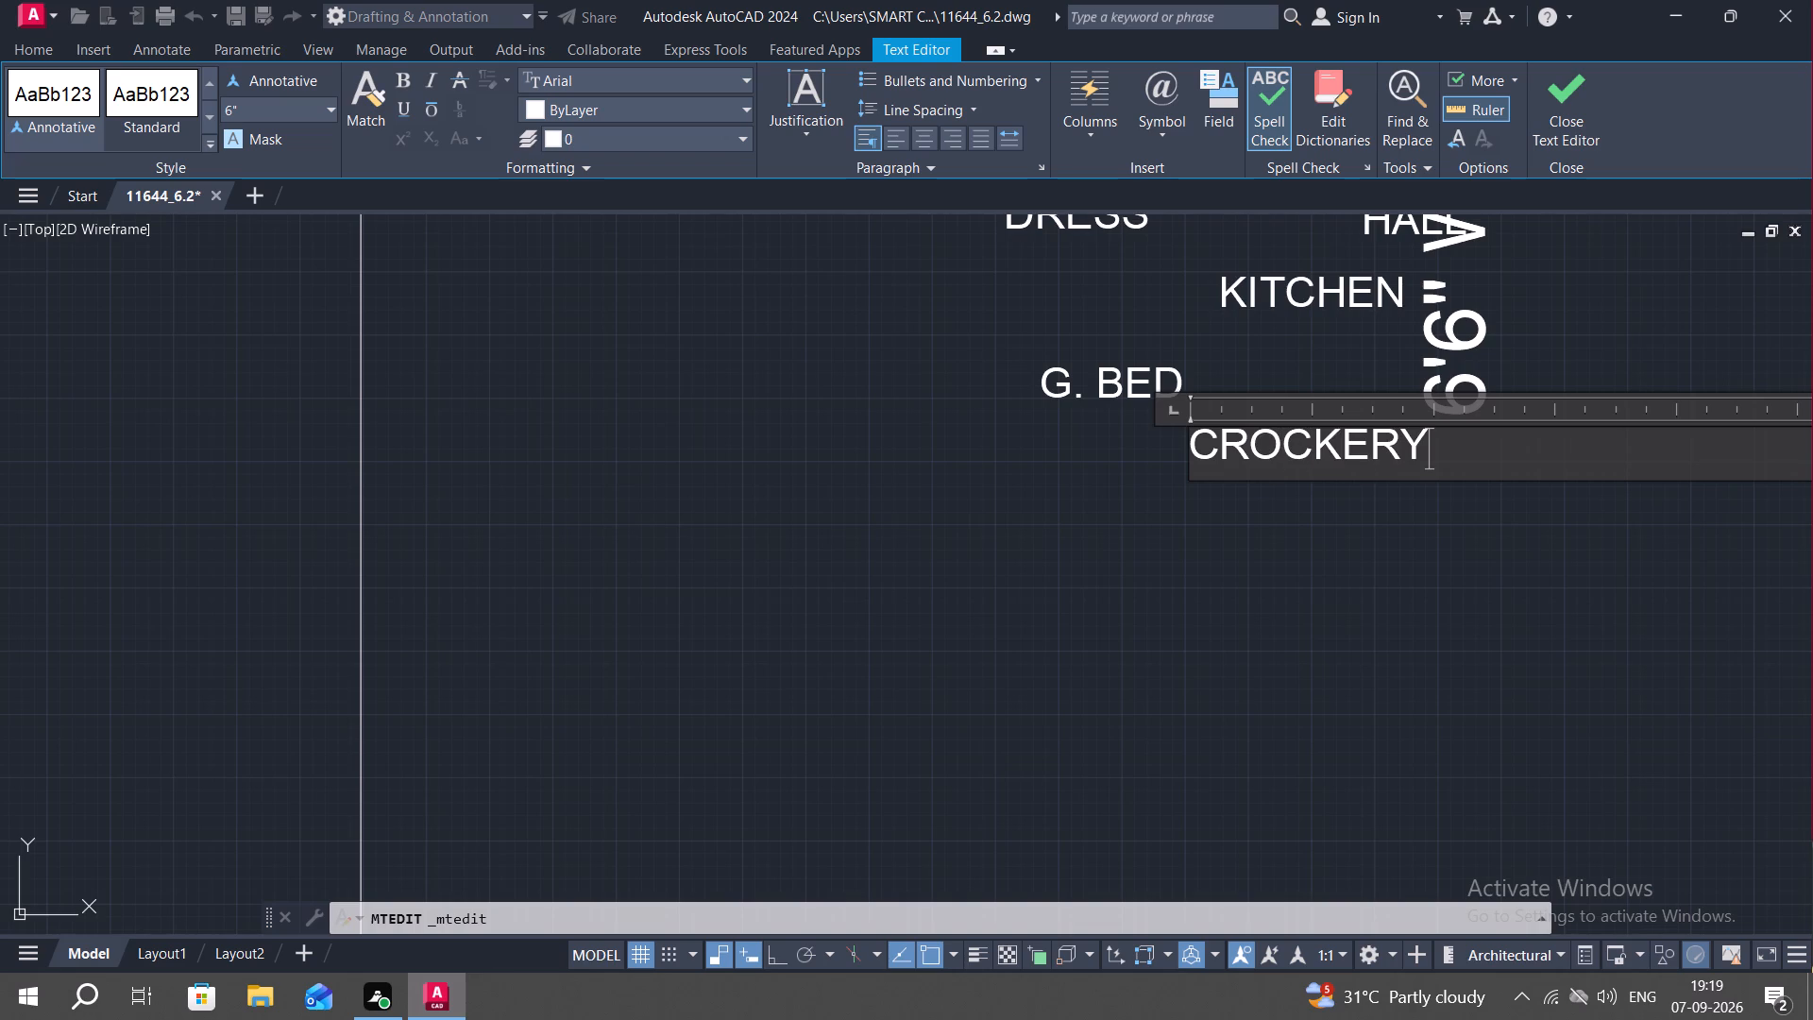
{"action": "left_click", "coordinate": [1127, 550]}
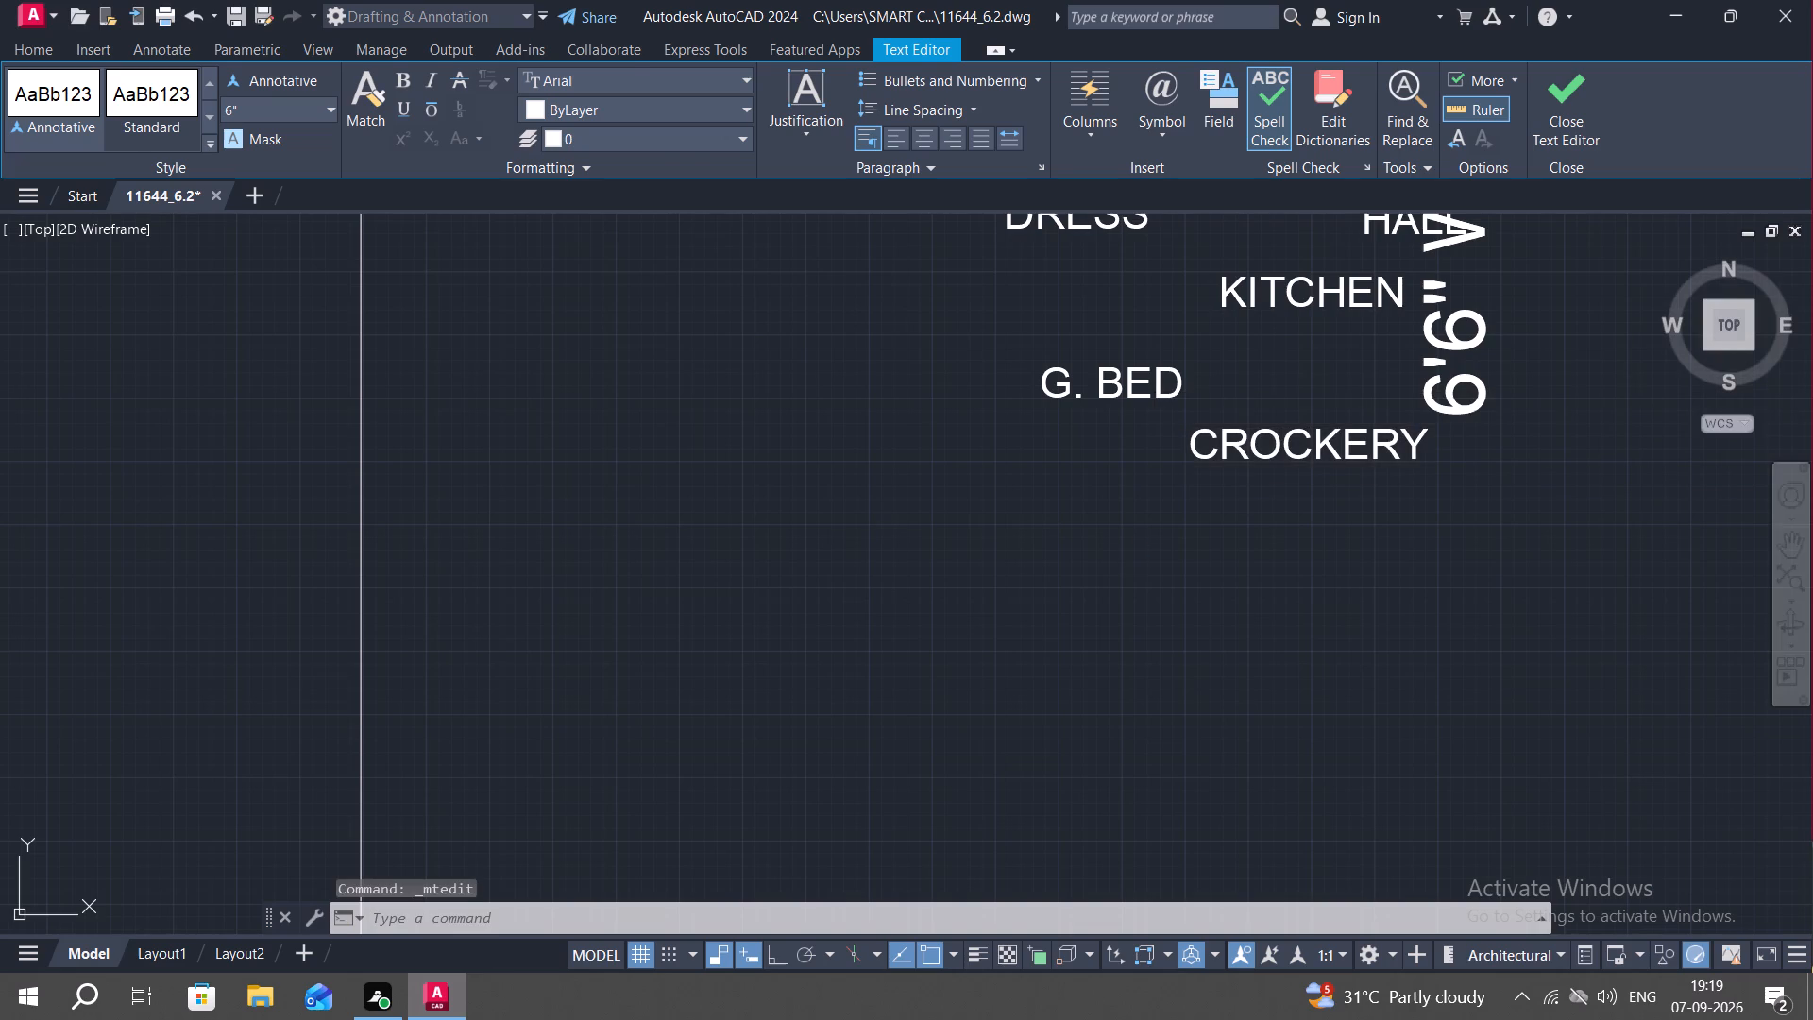
Copy the CROCKERY label into the cabinet niche above the right unit's dining table.
{"action": "key", "text": "c"}
{"action": "key", "text": "o"}
{"action": "key", "text": "space"}
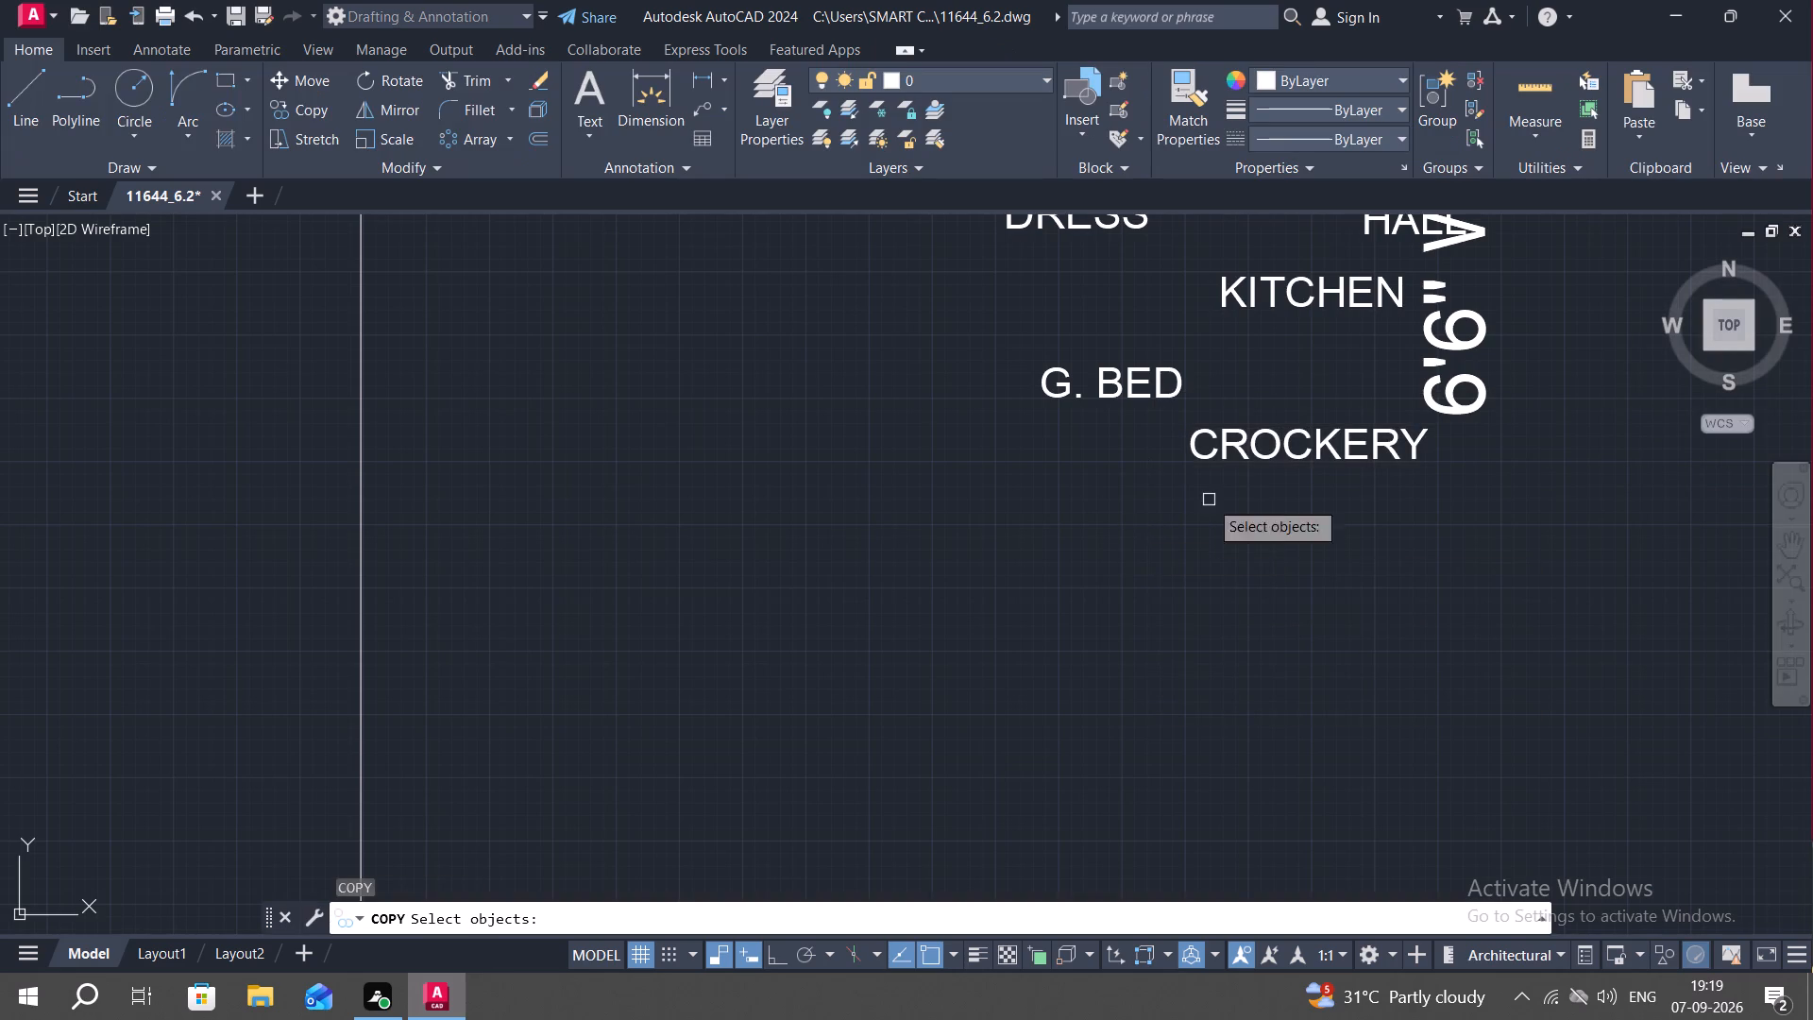
{"action": "left_click", "coordinate": [1243, 452]}
{"action": "right_click", "coordinate": [1243, 452]}
{"action": "left_click_drag", "start_coordinate": [1239, 452], "coordinate": [1228, 454]}
{"action": "scroll", "coordinate": [448, 614], "scroll_direction": "down", "scroll_amount": 2}
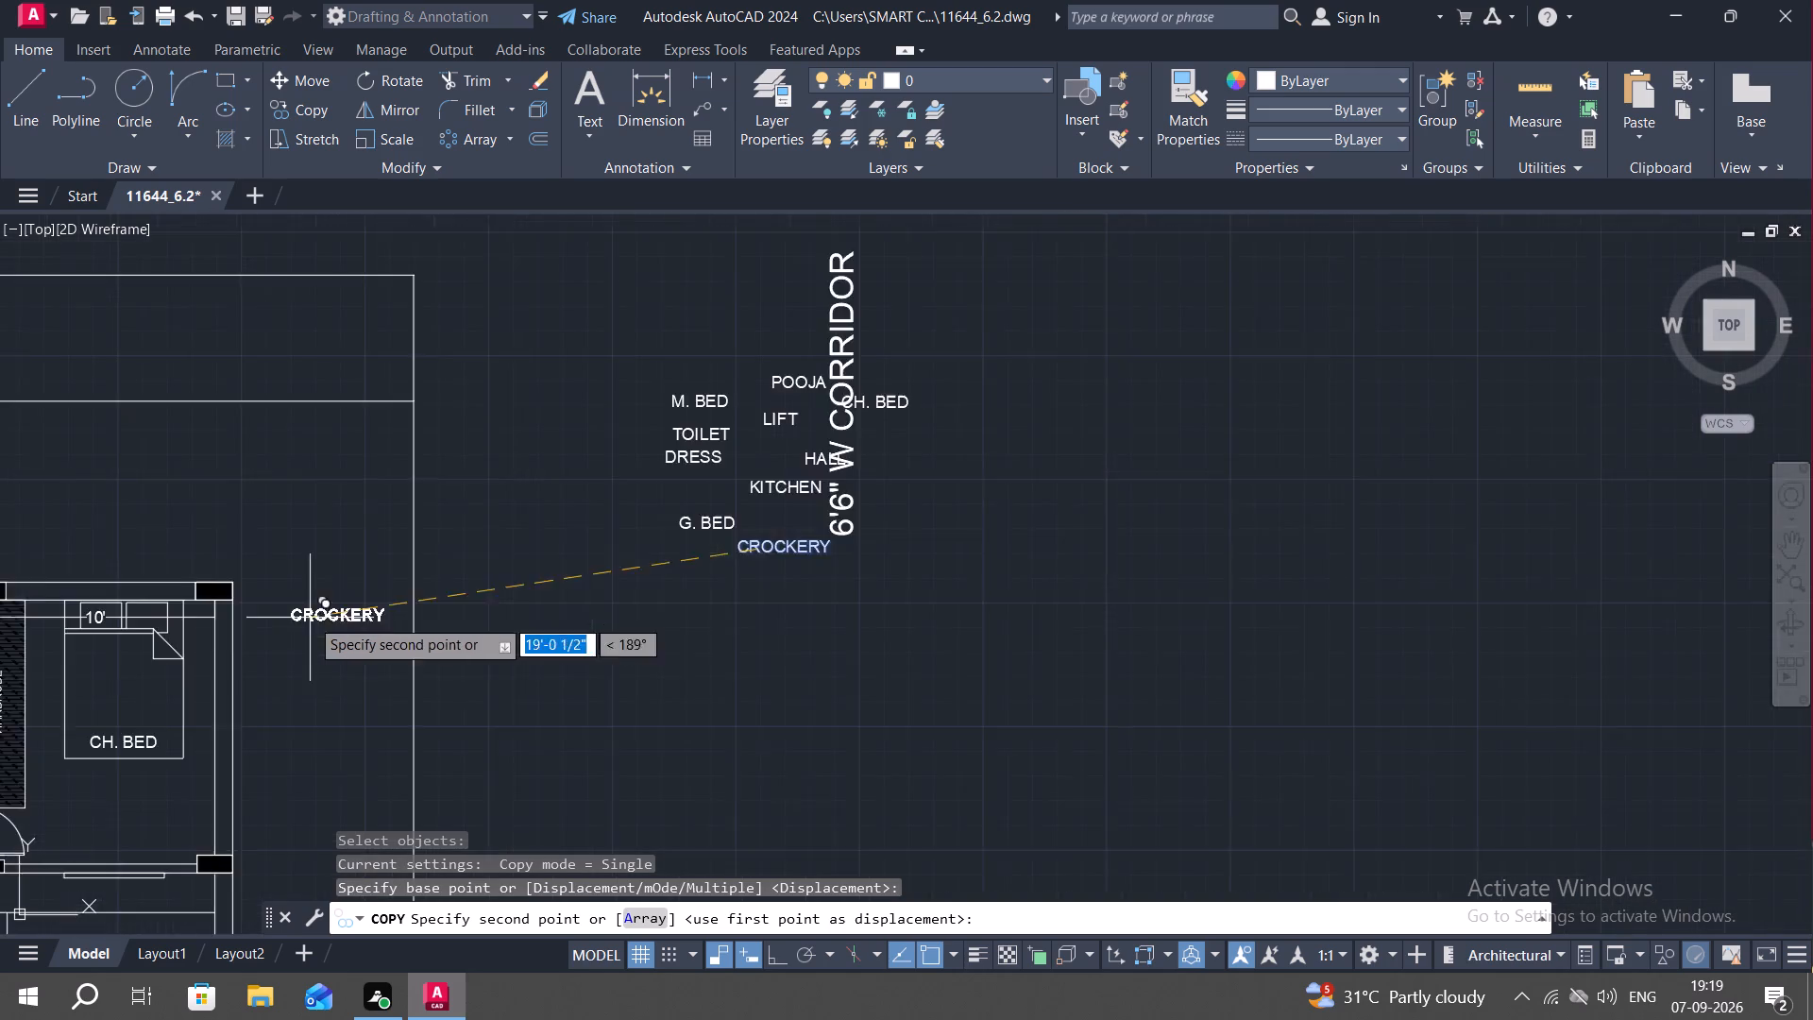
{"action": "middle_click_drag", "start_coordinate": [309, 617], "coordinate": [864, 560]}
{"action": "middle_click_drag", "start_coordinate": [113, 776], "coordinate": [455, 456]}
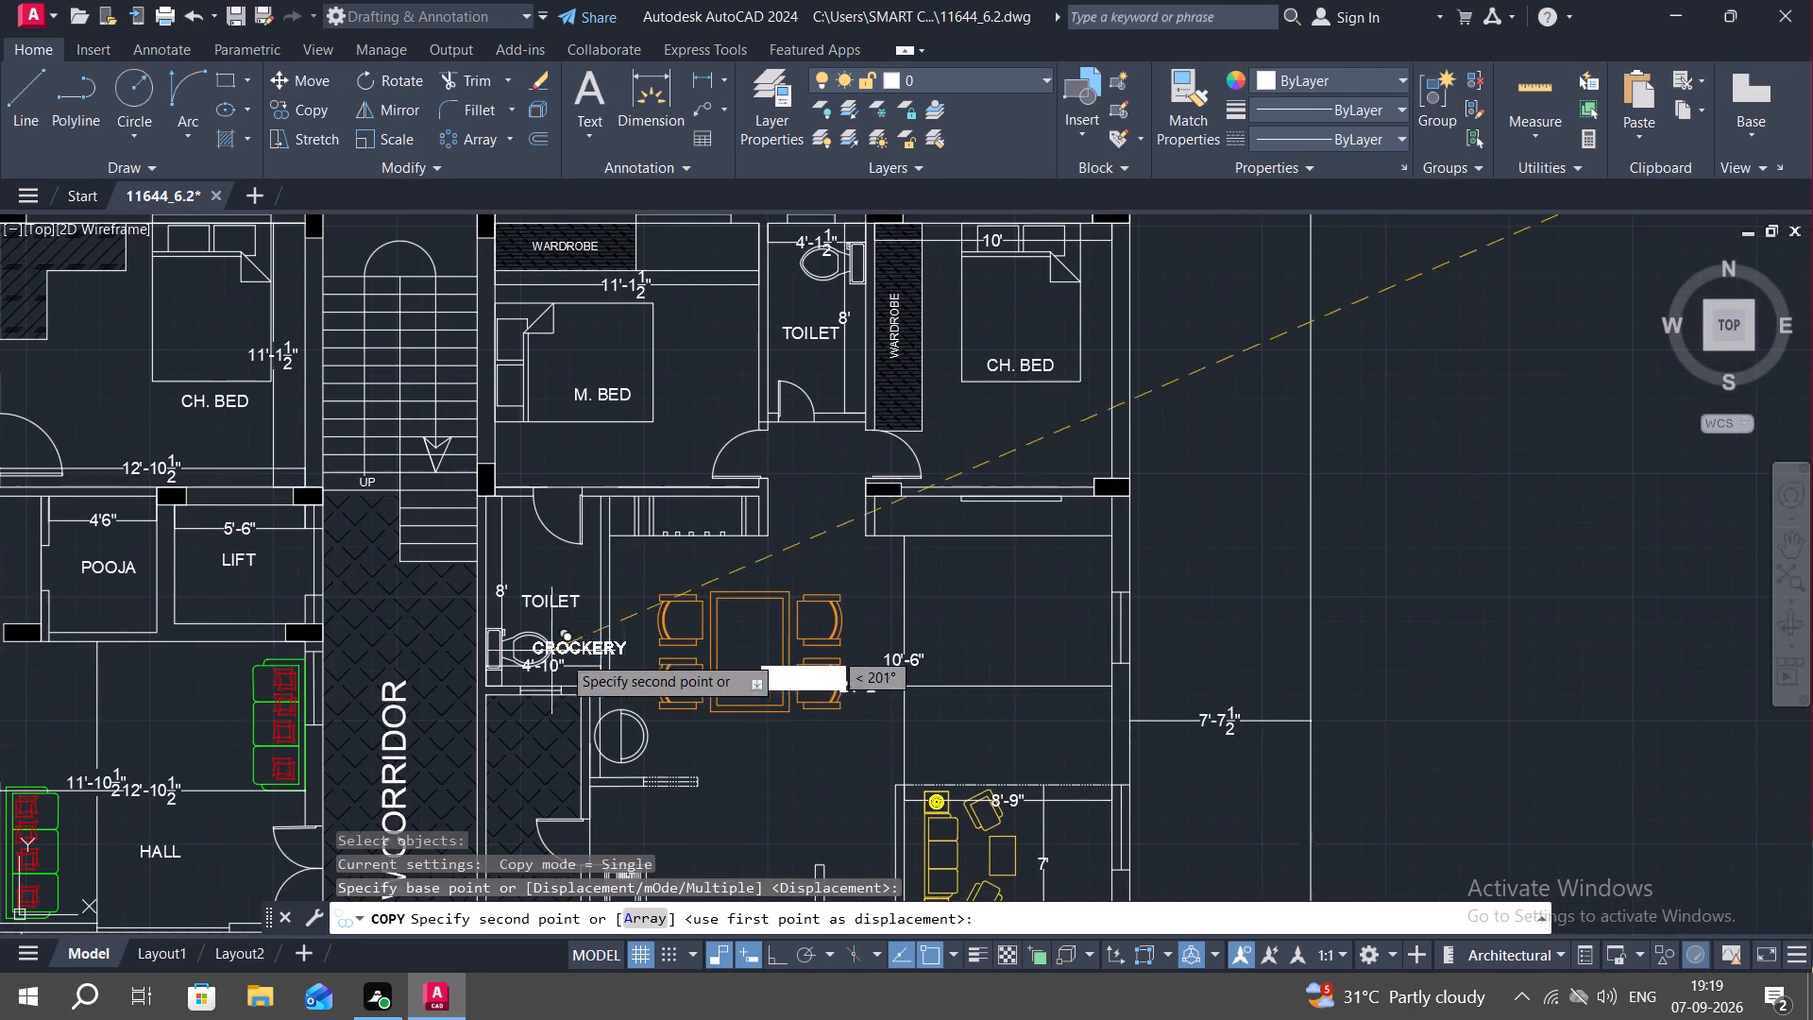
{"action": "scroll", "coordinate": [677, 531], "scroll_direction": "up", "scroll_amount": 3}
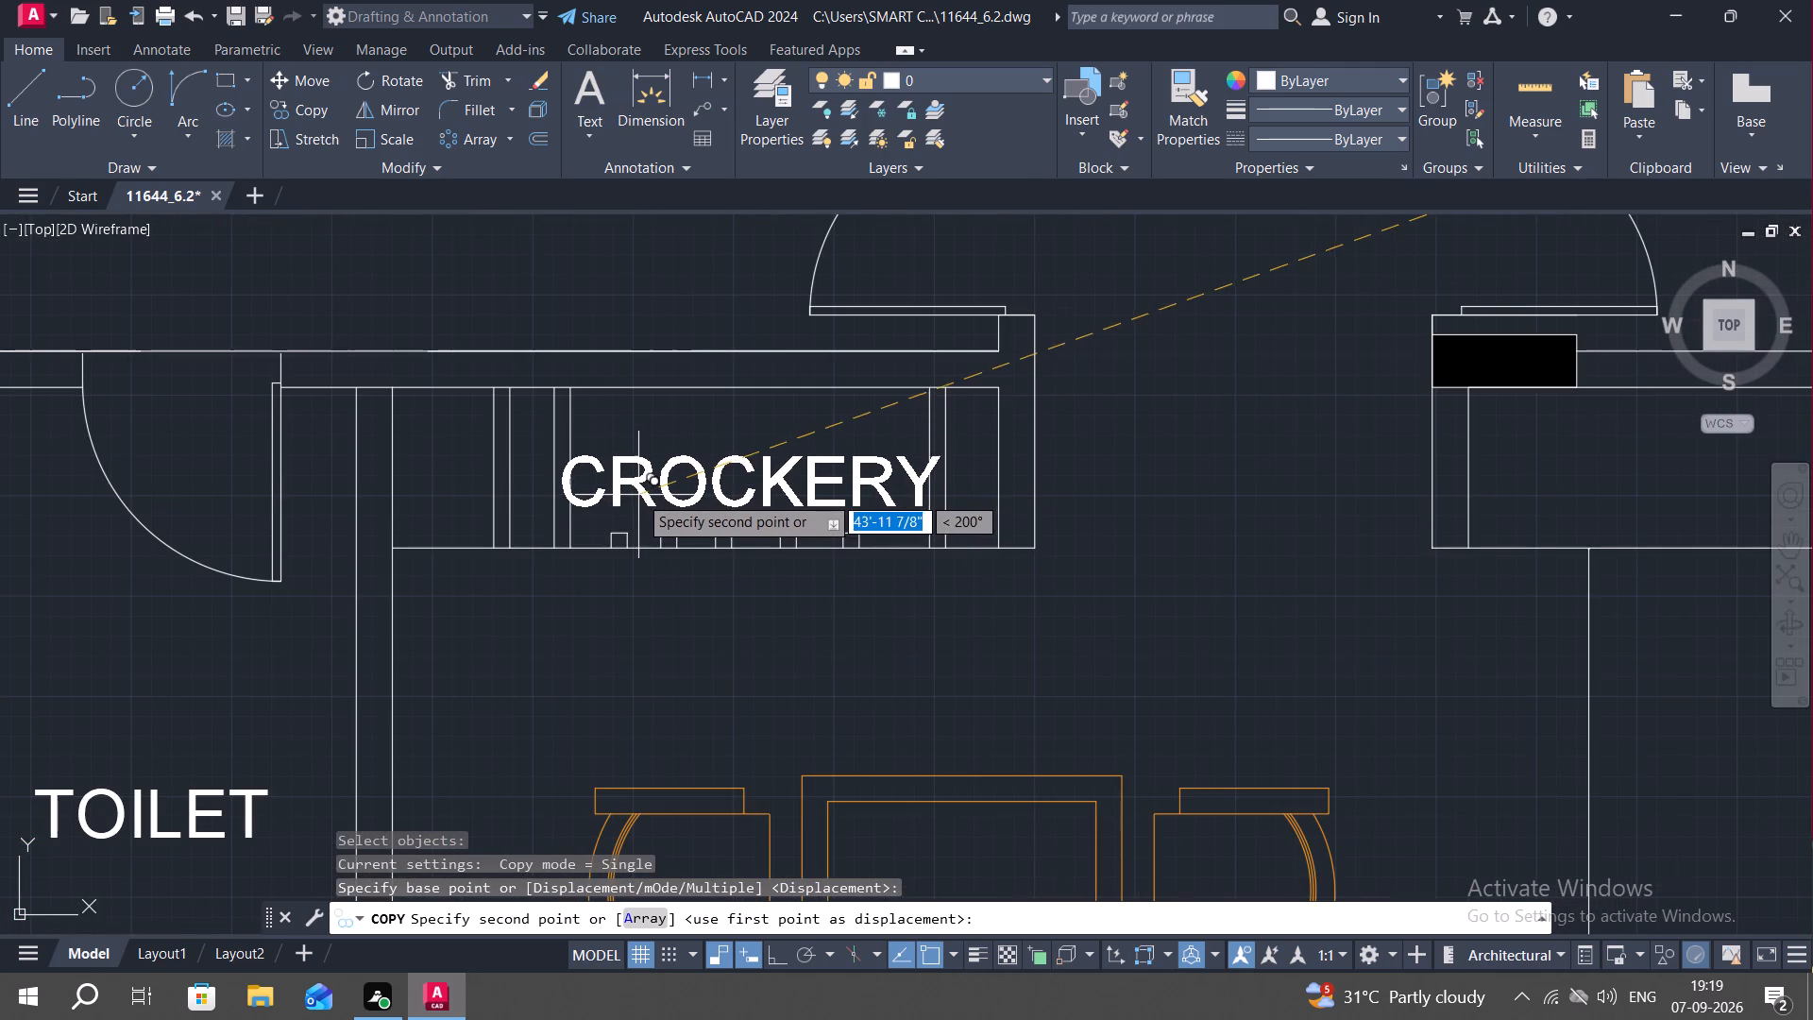
{"action": "left_click", "coordinate": [639, 485]}
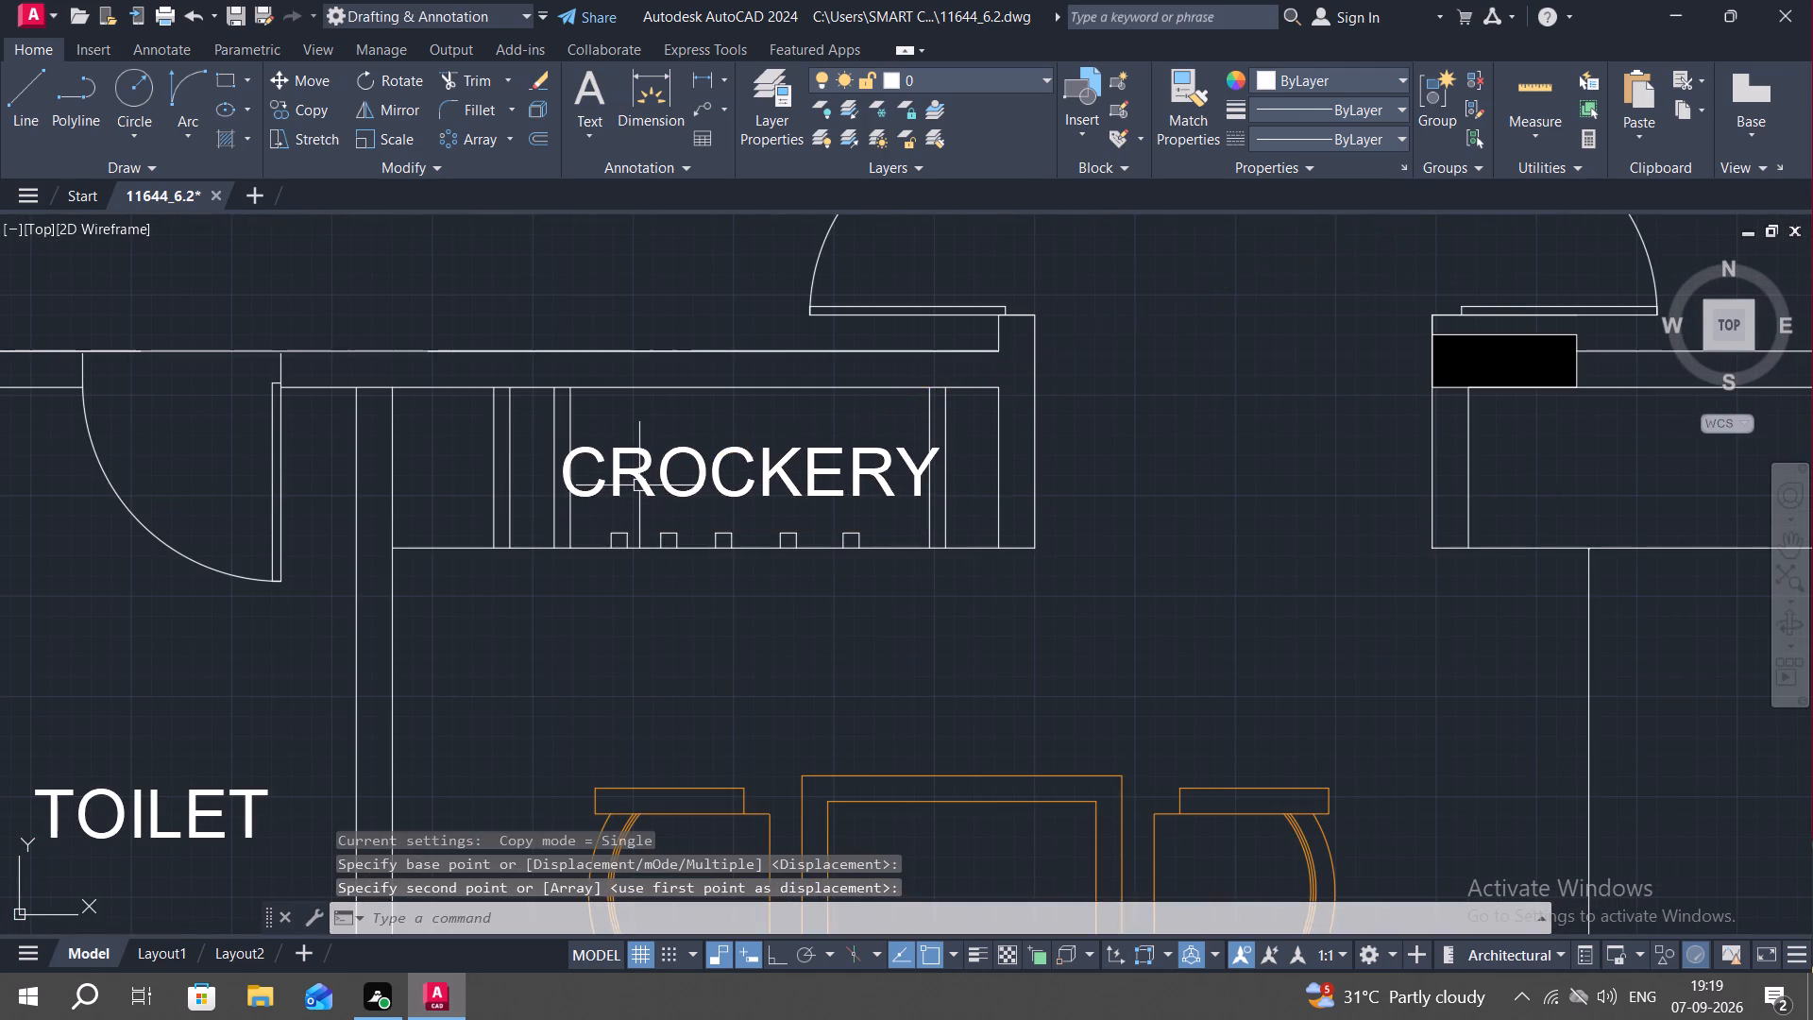
Copy the staircase's UP label into the small niche above the left unit's kitchen, beside the wash area.
{"action": "scroll", "coordinate": [599, 564], "scroll_direction": "down", "scroll_amount": 4}
{"action": "middle_click_drag", "start_coordinate": [415, 688], "coordinate": [1063, 533]}
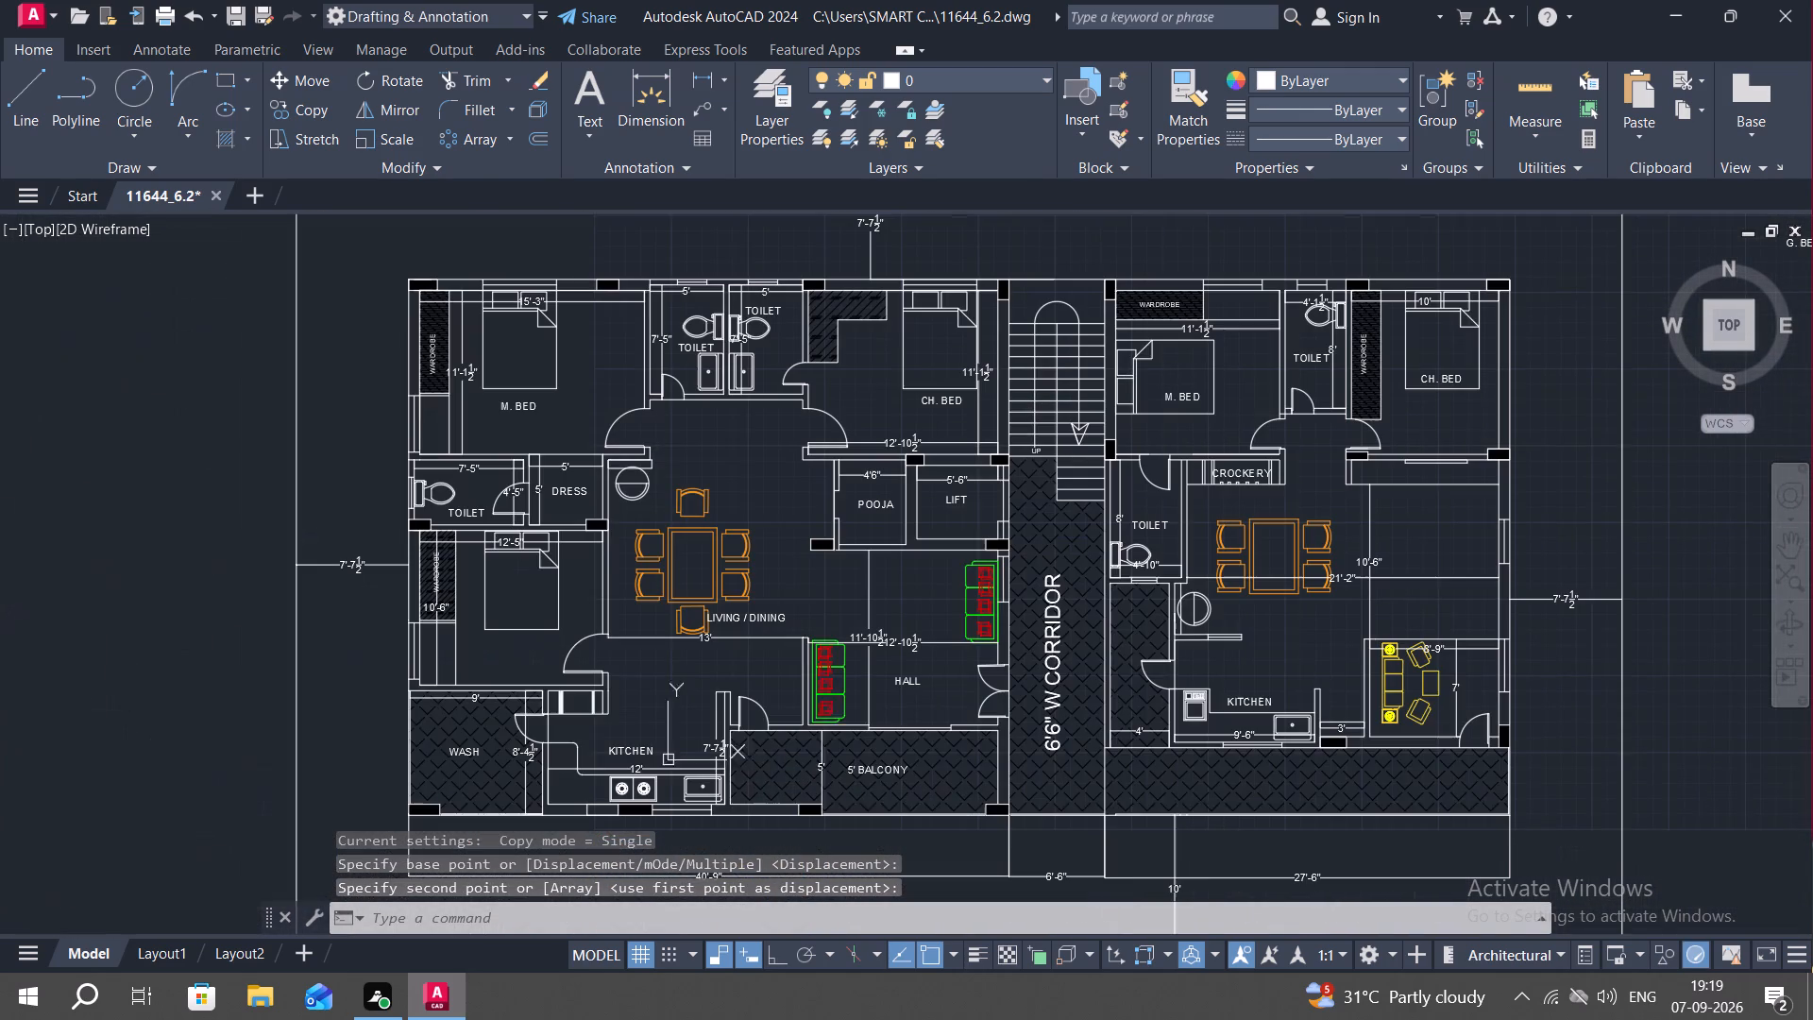
{"action": "scroll", "coordinate": [585, 705], "scroll_direction": "up", "scroll_amount": 3}
{"action": "middle_click_drag", "start_coordinate": [539, 710], "coordinate": [536, 710]}
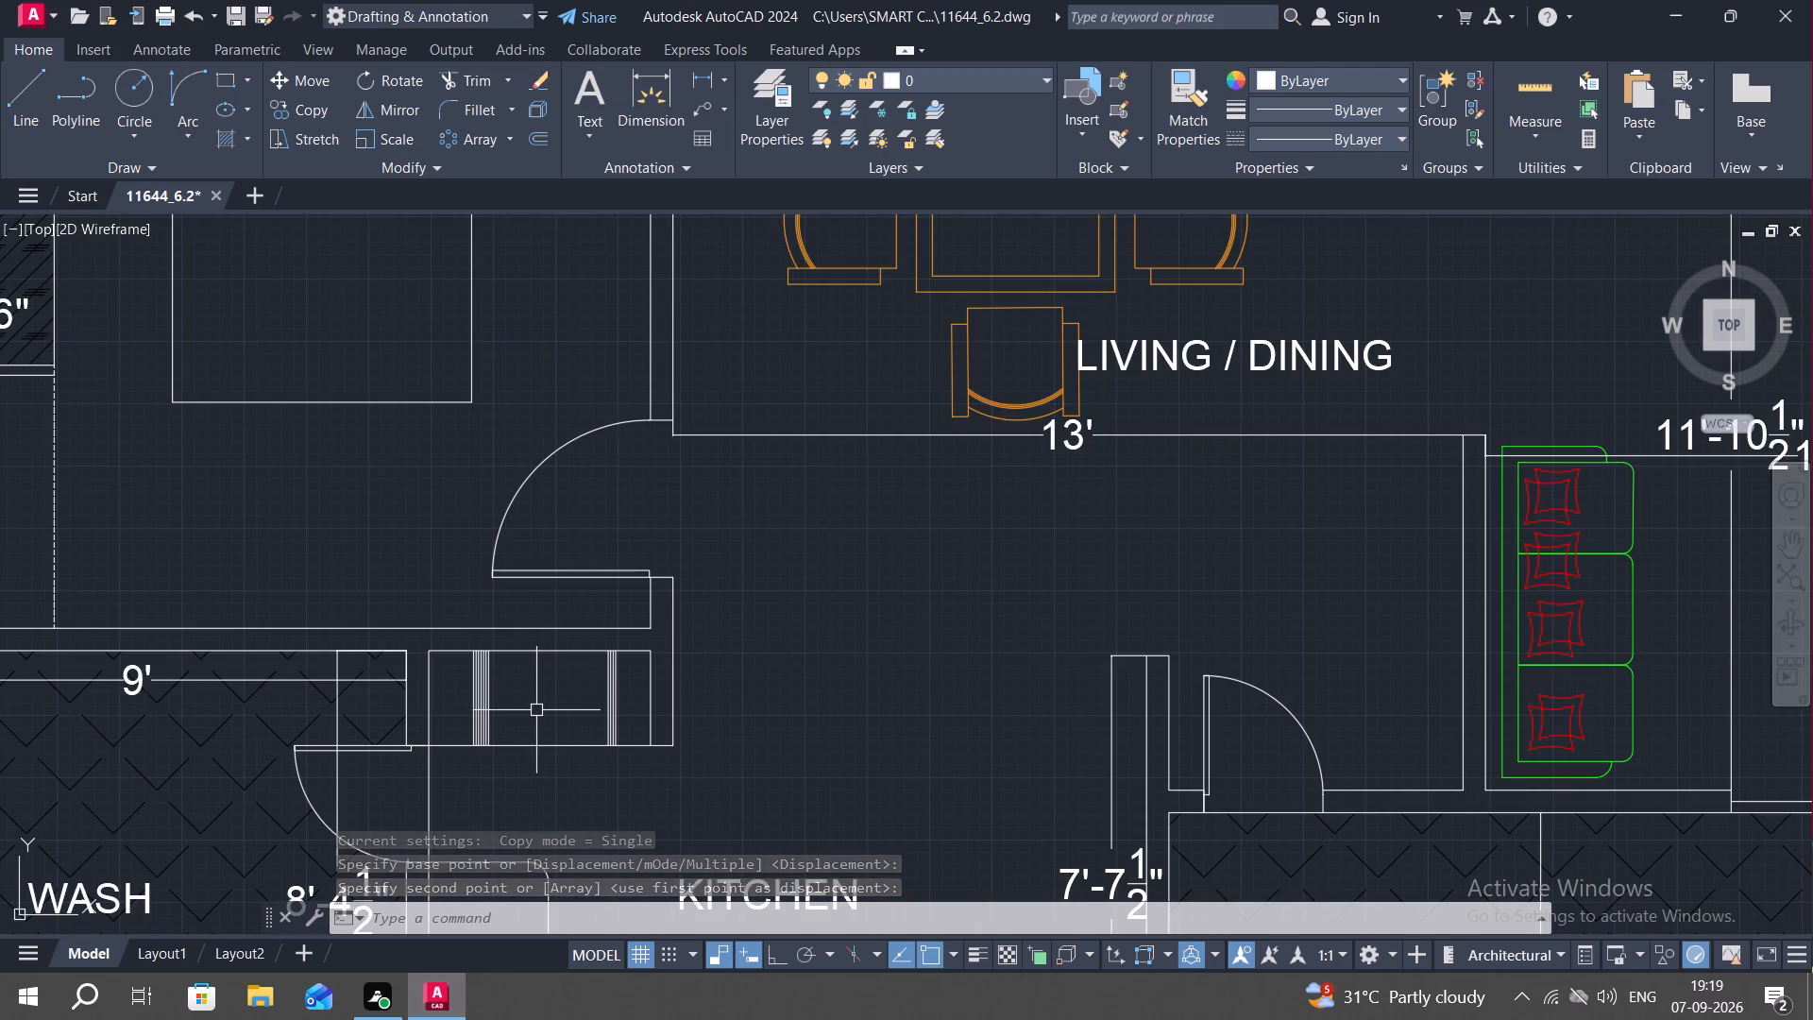
{"action": "middle_click_drag", "start_coordinate": [536, 710], "coordinate": [618, 684]}
{"action": "scroll", "coordinate": [617, 684], "scroll_direction": "down", "scroll_amount": 3}
{"action": "scroll", "coordinate": [733, 673], "scroll_direction": "down", "scroll_amount": 1}
{"action": "scroll", "coordinate": [945, 485], "scroll_direction": "up", "scroll_amount": 3}
{"action": "type", "text": "CO"}
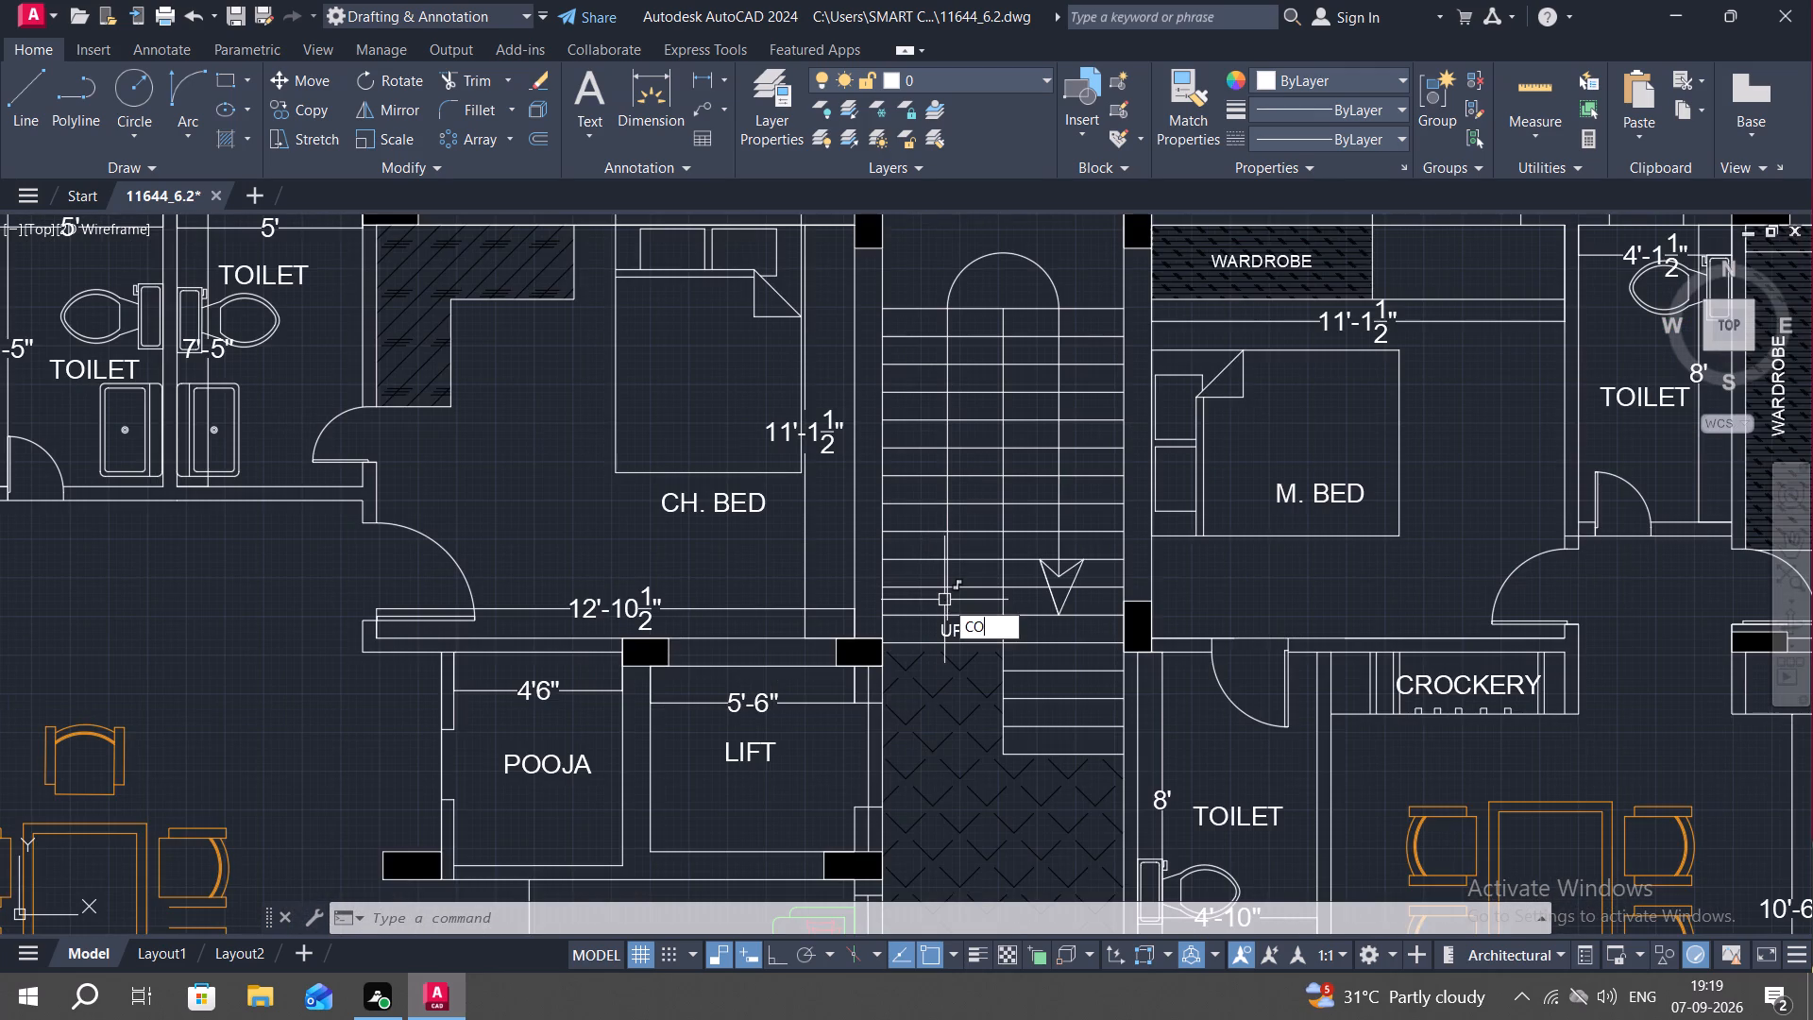
{"action": "key", "text": "space"}
{"action": "left_click", "coordinate": [956, 636]}
{"action": "right_click", "coordinate": [956, 637]}
{"action": "left_click", "coordinate": [955, 637]}
{"action": "middle_click_drag", "start_coordinate": [721, 753], "coordinate": [1300, 321]}
{"action": "scroll", "coordinate": [781, 611], "scroll_direction": "down", "scroll_amount": 1}
{"action": "middle_click_drag", "start_coordinate": [623, 722], "coordinate": [754, 609]}
{"action": "scroll", "coordinate": [666, 651], "scroll_direction": "up", "scroll_amount": 3}
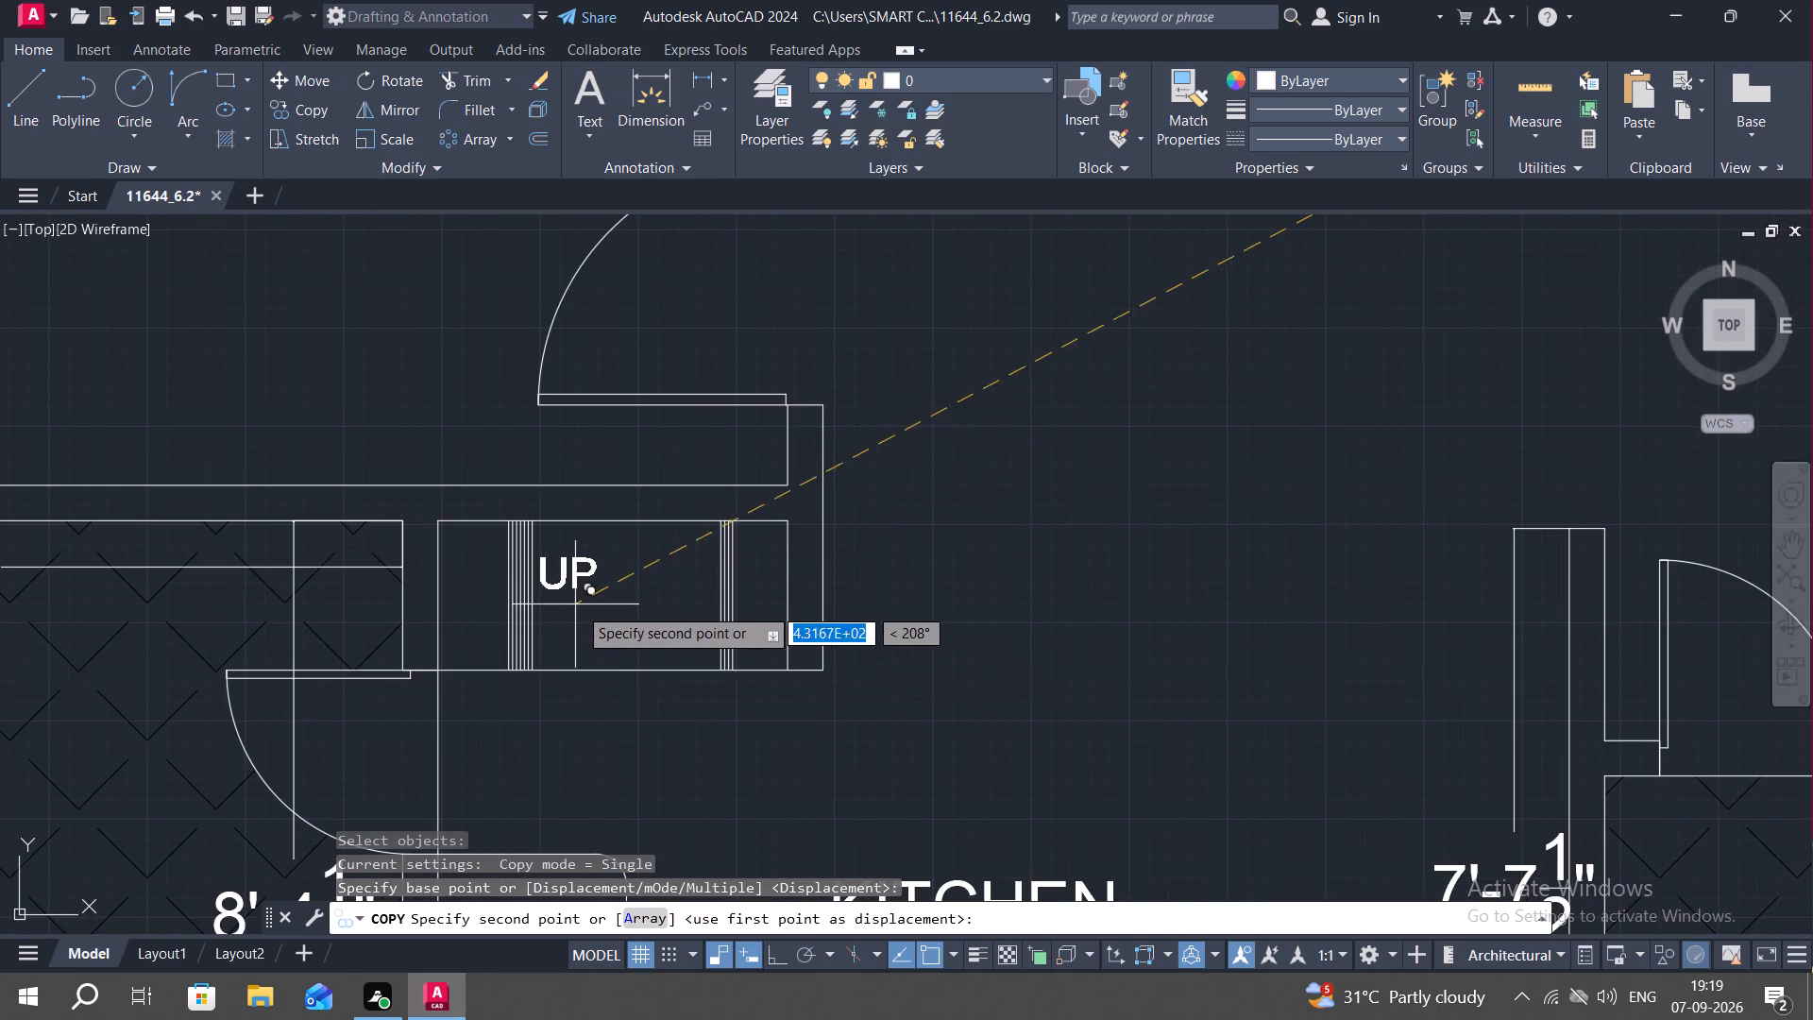
{"action": "left_click", "coordinate": [590, 636]}
Change the copied UP label in the niche above the left kitchen to read SHELF.
{"action": "double_click", "coordinate": [583, 606]}
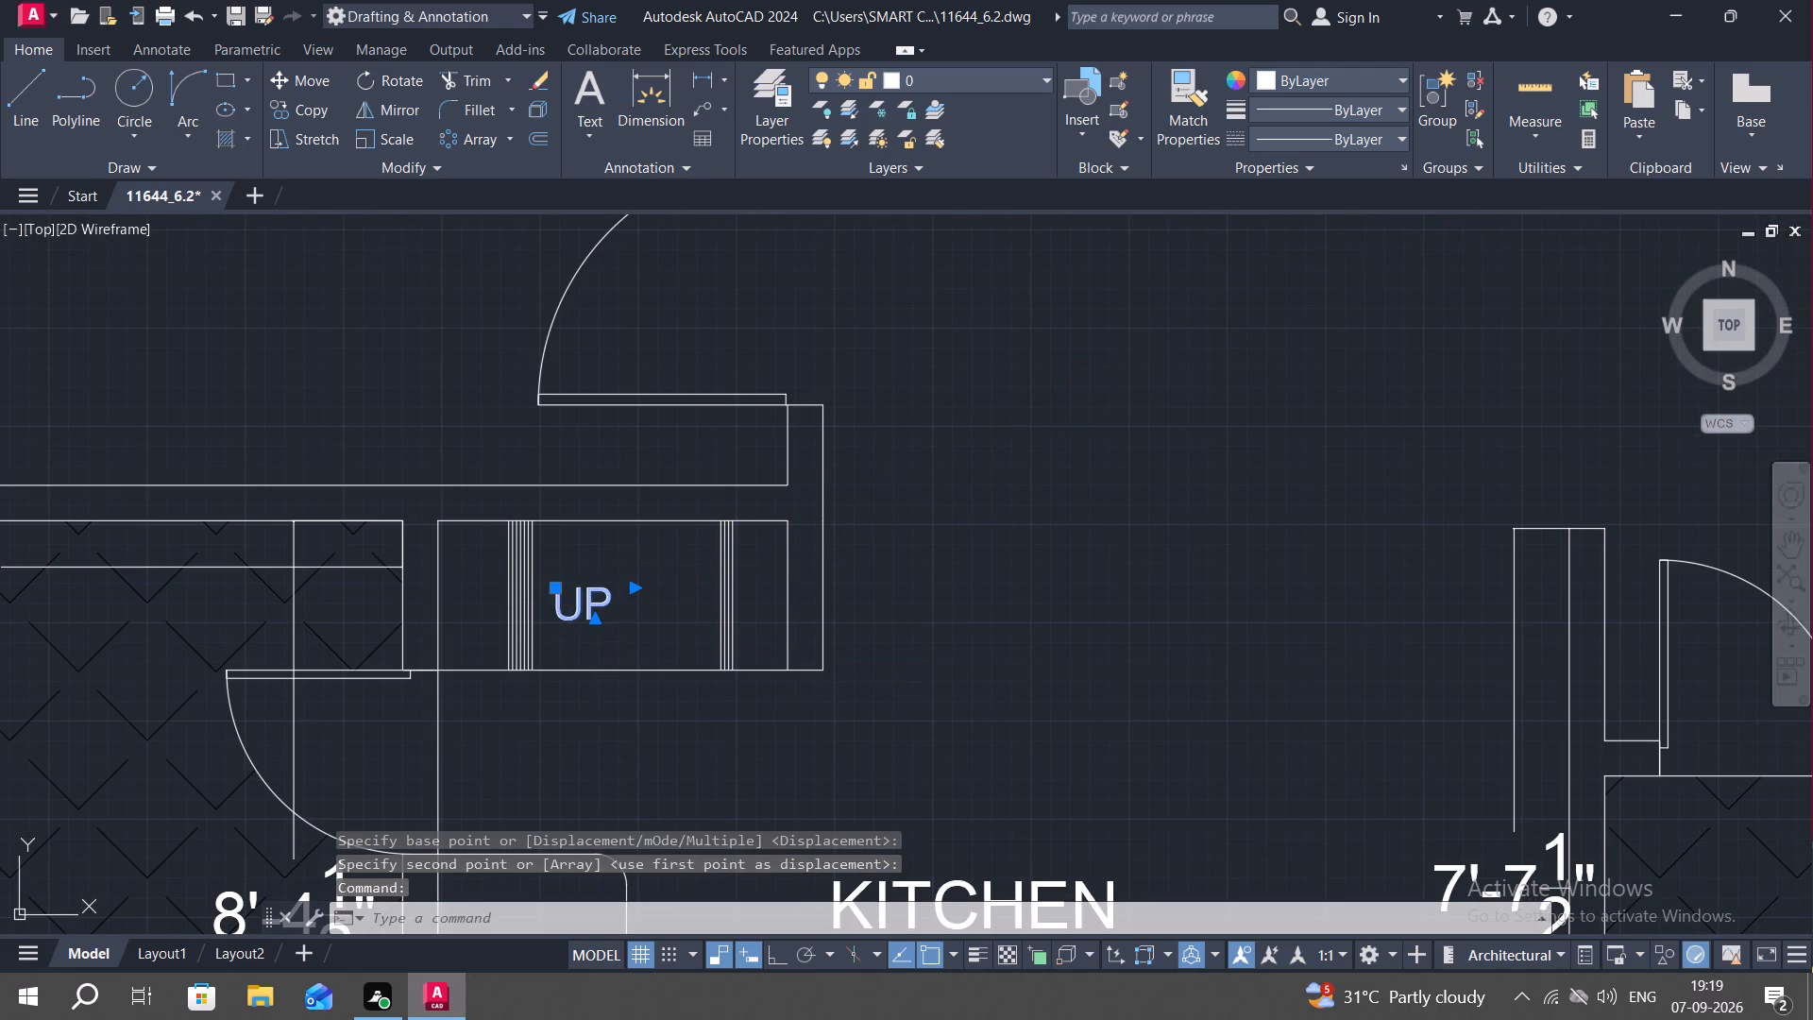
{"action": "left_click", "coordinate": [617, 606]}
{"action": "key", "text": "BackSpace"}
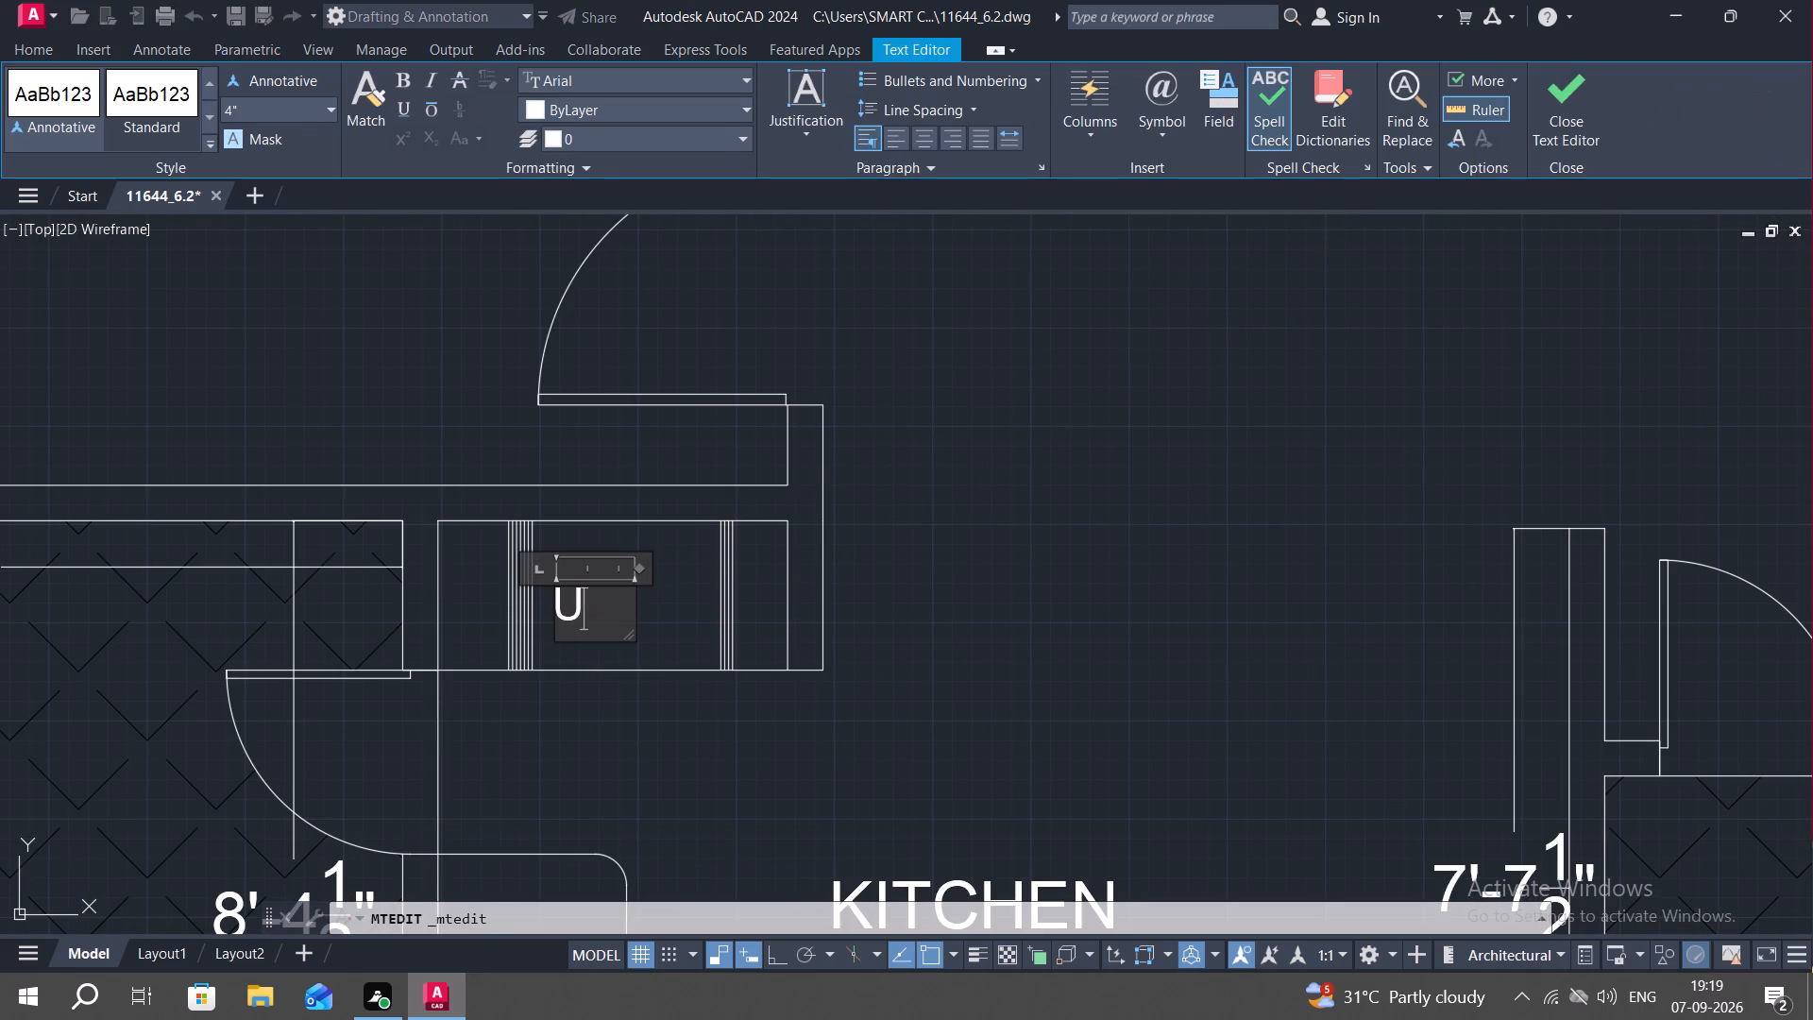
{"action": "key", "text": "BackSpace"}
{"action": "key", "text": "BackSpace"}
{"action": "type", "text": "SHELF"}
{"action": "left_click", "coordinate": [599, 688]}
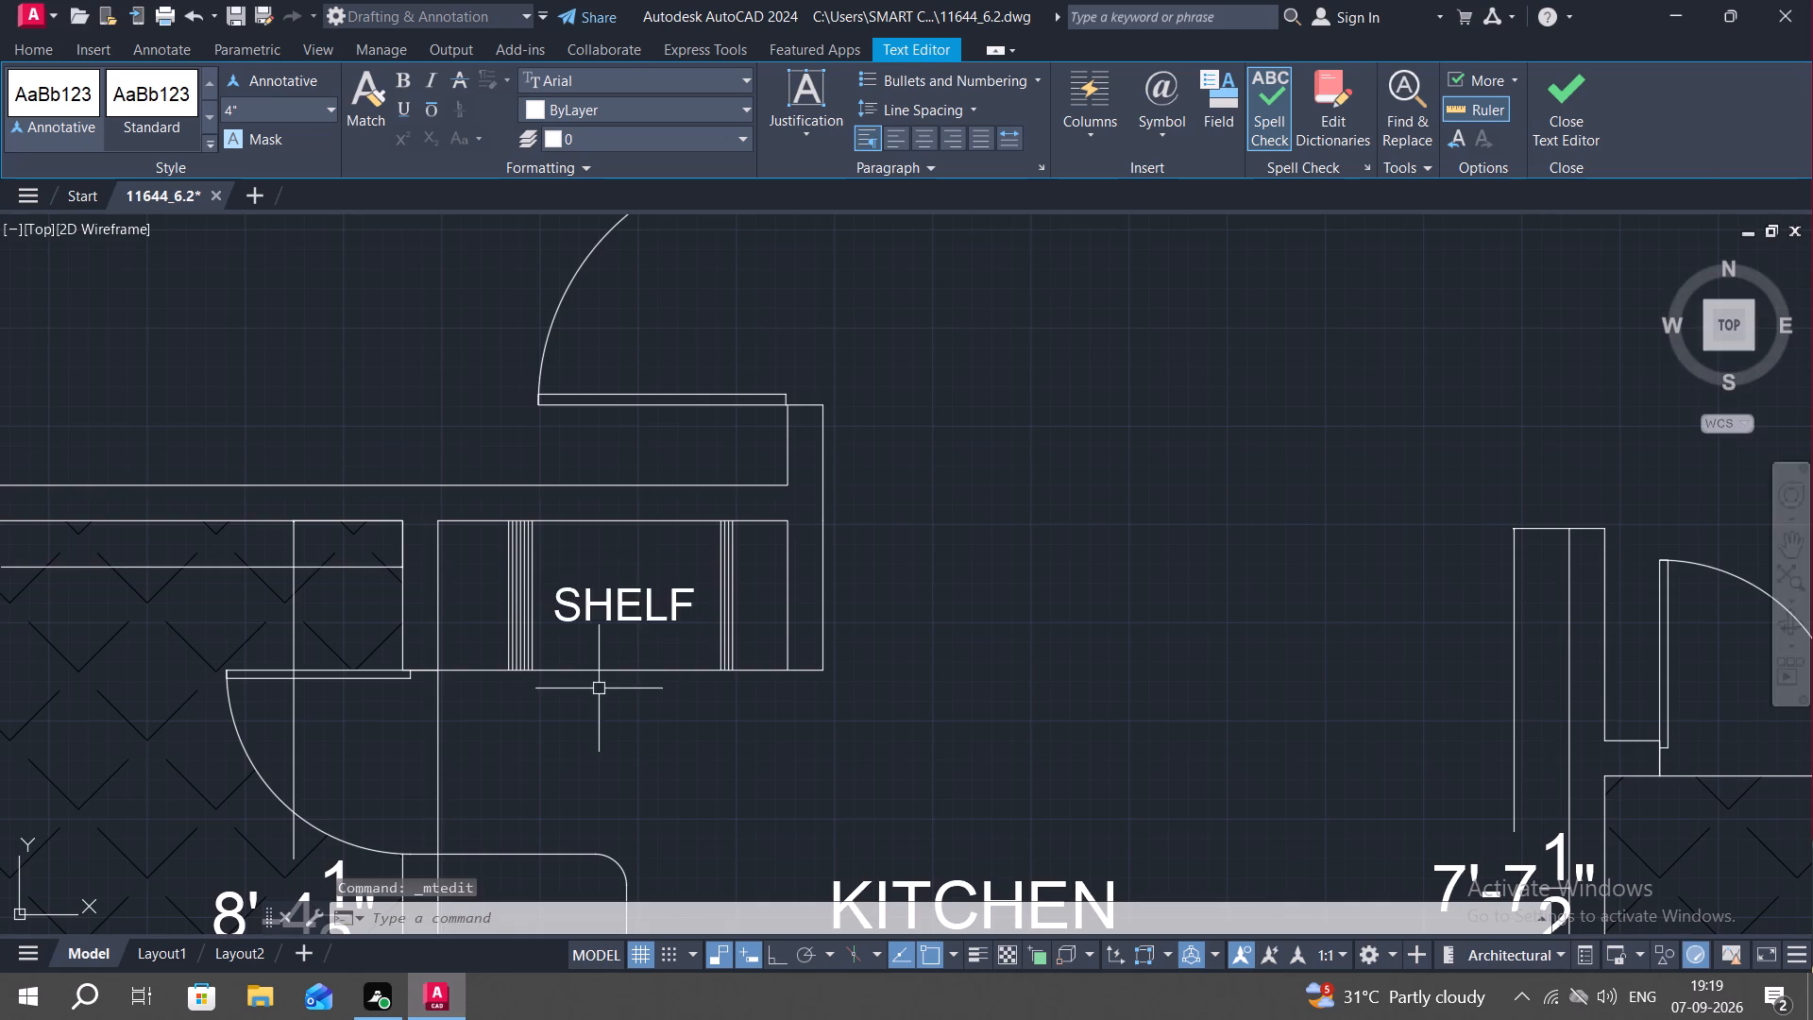
Change the spare CROCKERY label beside the plan to read DRAWING ROOM, split over two lines.
{"action": "scroll", "coordinate": [690, 694], "scroll_direction": "down", "scroll_amount": 2}
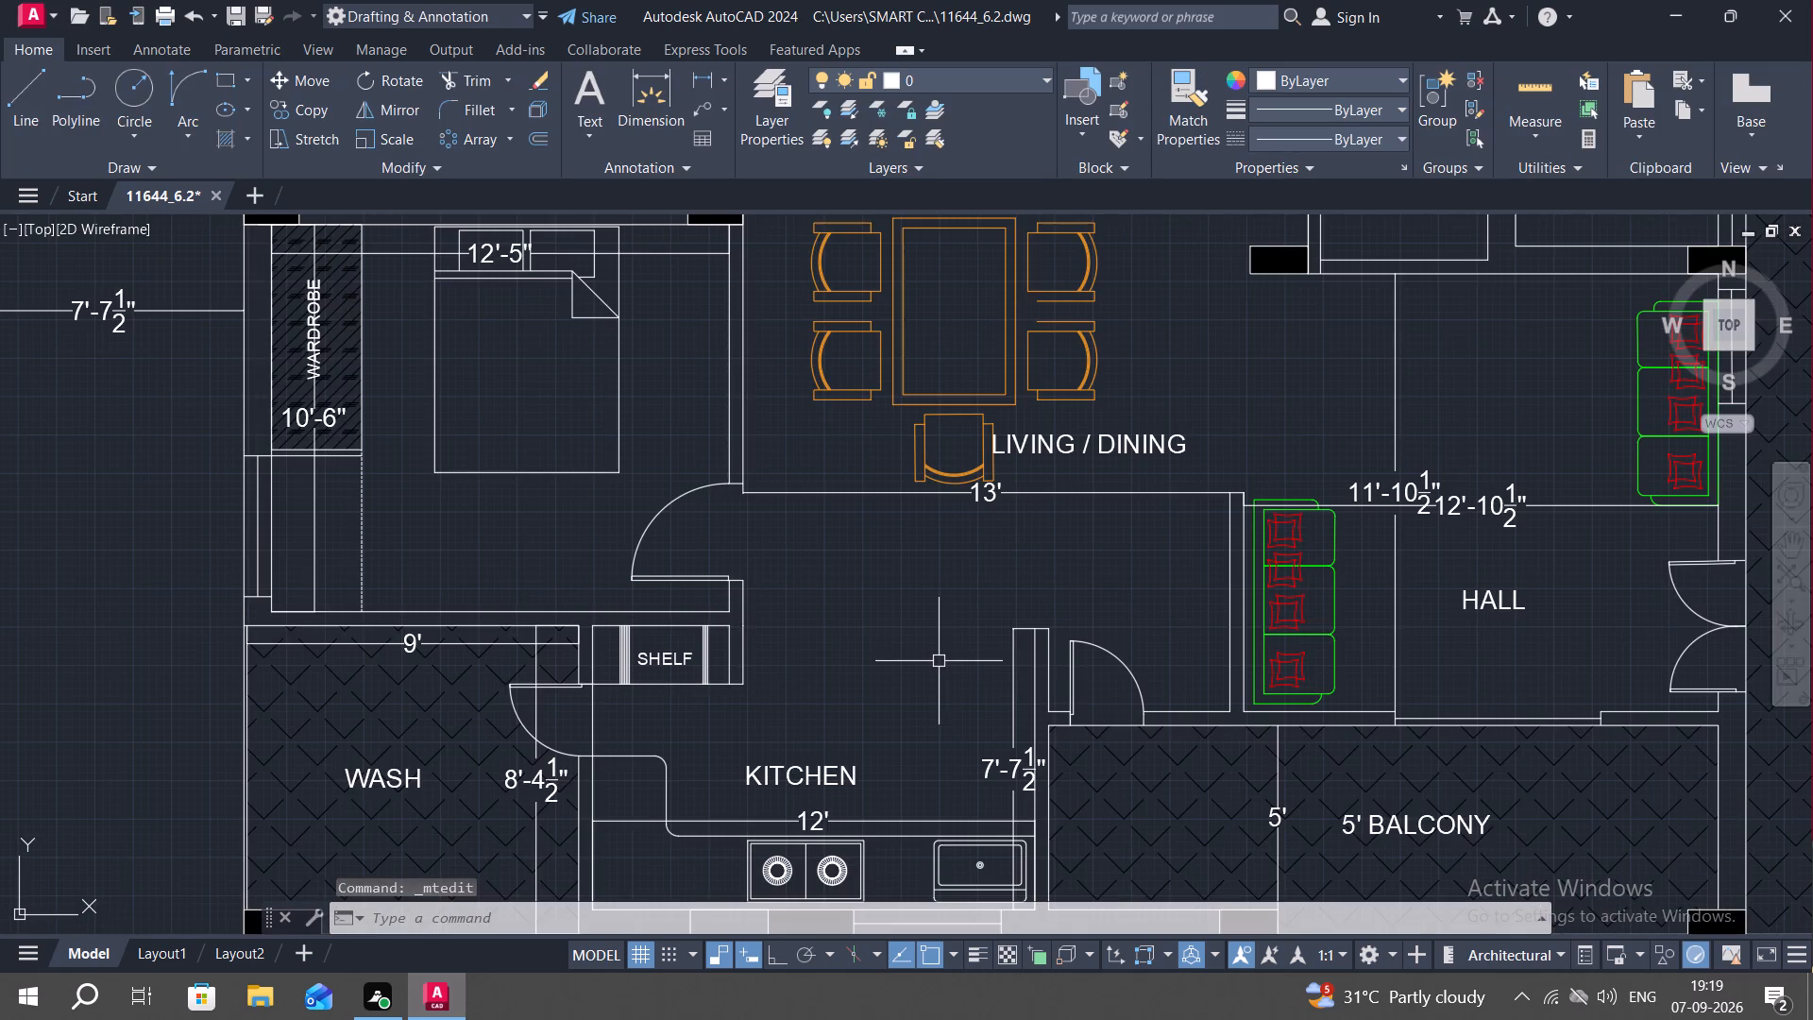
{"action": "middle_click_drag", "start_coordinate": [939, 661], "coordinate": [778, 625]}
{"action": "scroll", "coordinate": [785, 621], "scroll_direction": "down", "scroll_amount": 1}
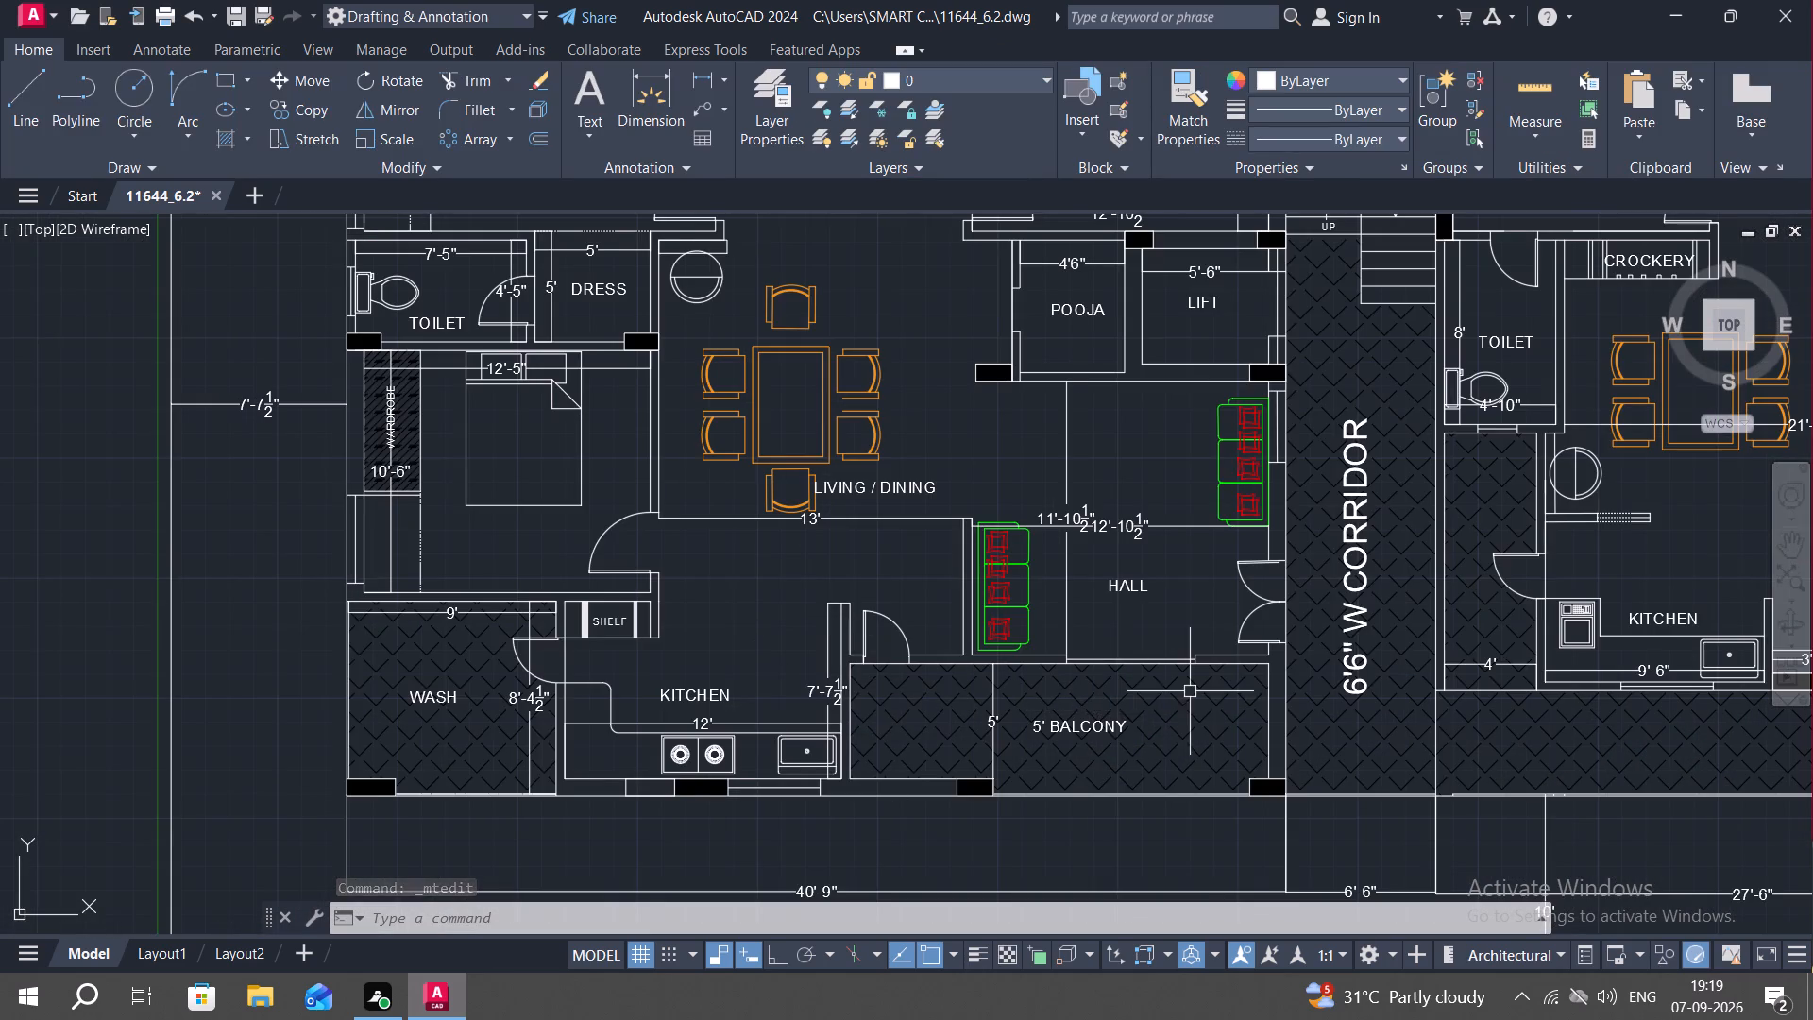
{"action": "middle_click_drag", "start_coordinate": [1190, 691], "coordinate": [615, 681]}
{"action": "middle_click_drag", "start_coordinate": [1213, 618], "coordinate": [1016, 585]}
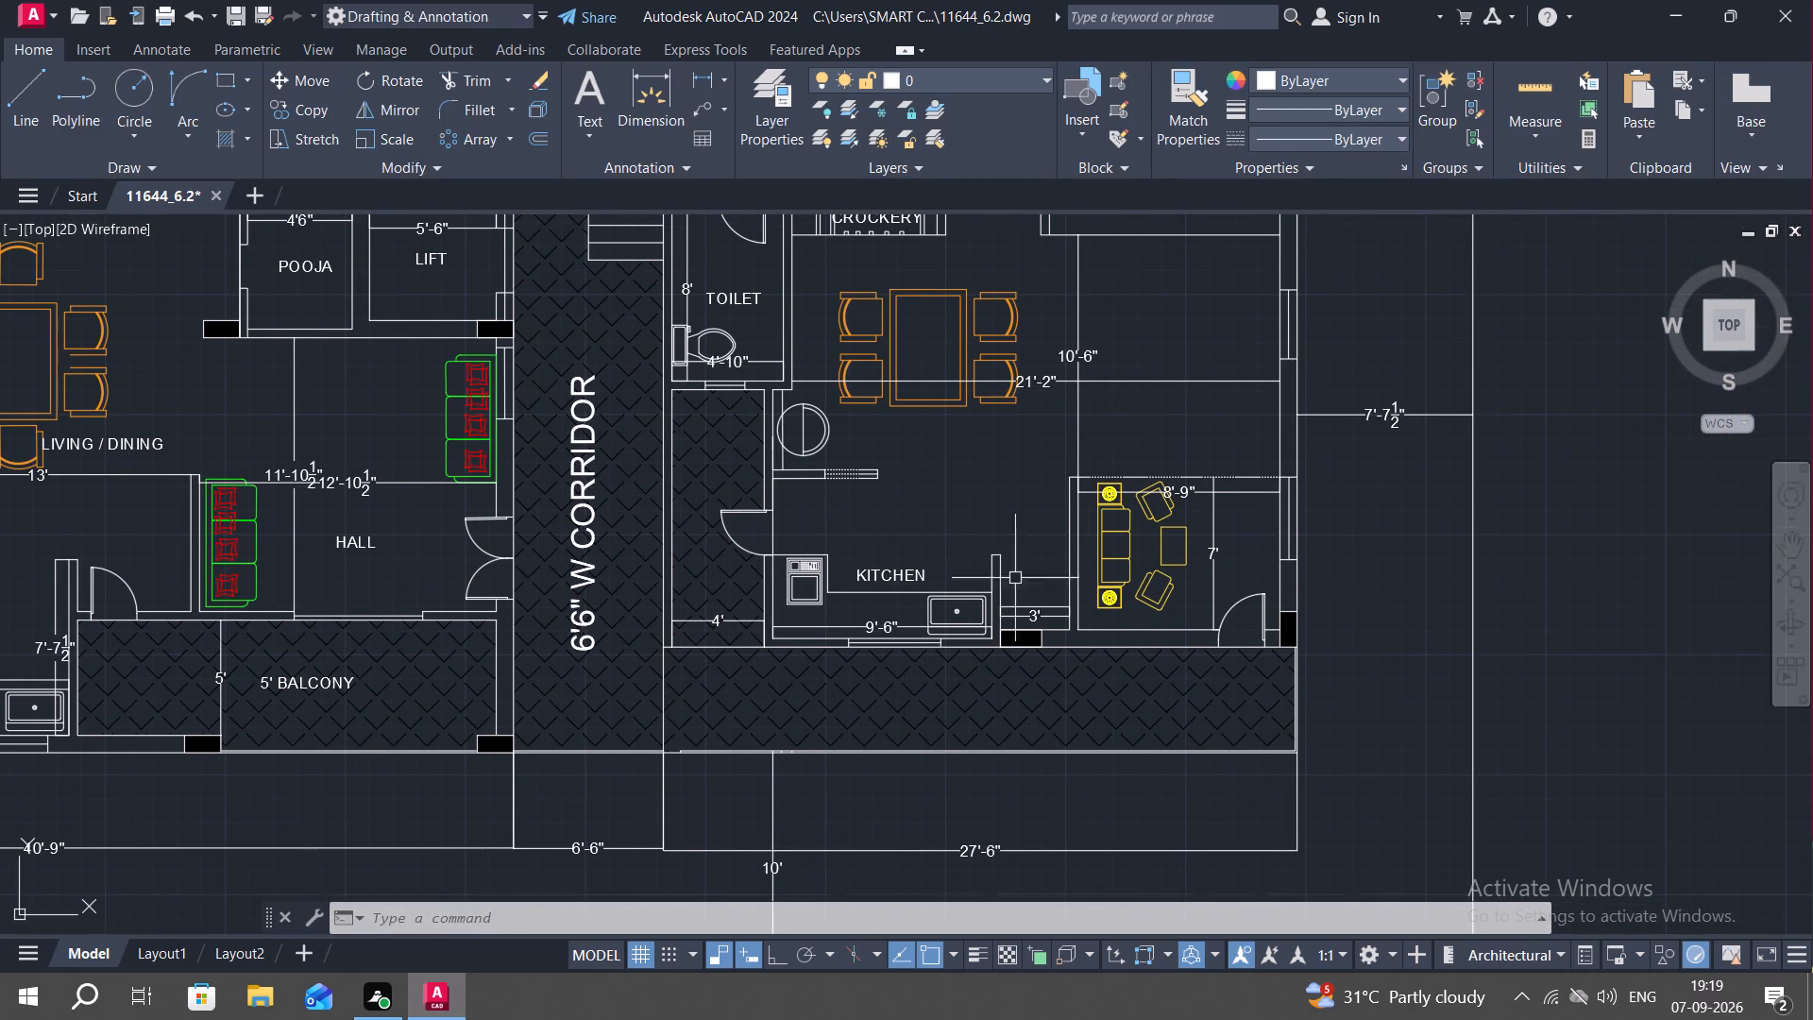
{"action": "scroll", "coordinate": [1174, 543], "scroll_direction": "up", "scroll_amount": 1}
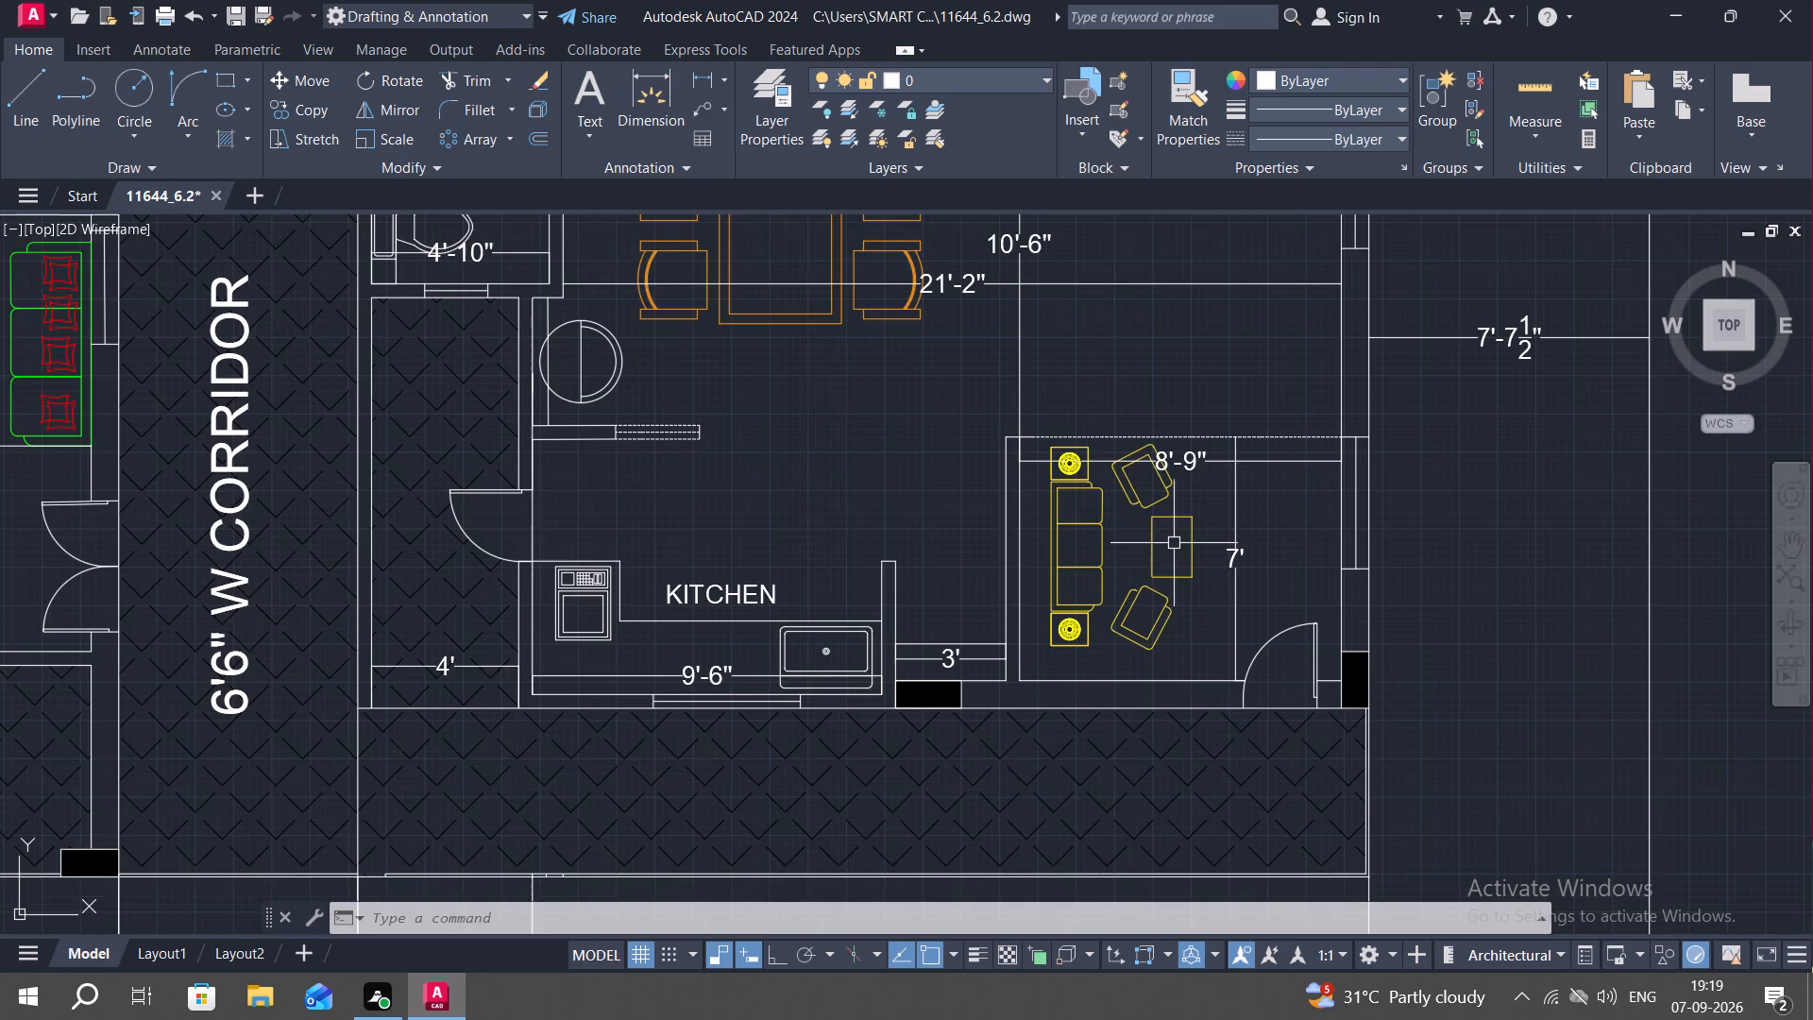
{"action": "middle_click_drag", "start_coordinate": [1155, 546], "coordinate": [1041, 513]}
{"action": "scroll", "coordinate": [1036, 517], "scroll_direction": "down", "scroll_amount": 1}
{"action": "middle_click_drag", "start_coordinate": [1219, 509], "coordinate": [1056, 668]}
{"action": "scroll", "coordinate": [1046, 692], "scroll_direction": "down", "scroll_amount": 2}
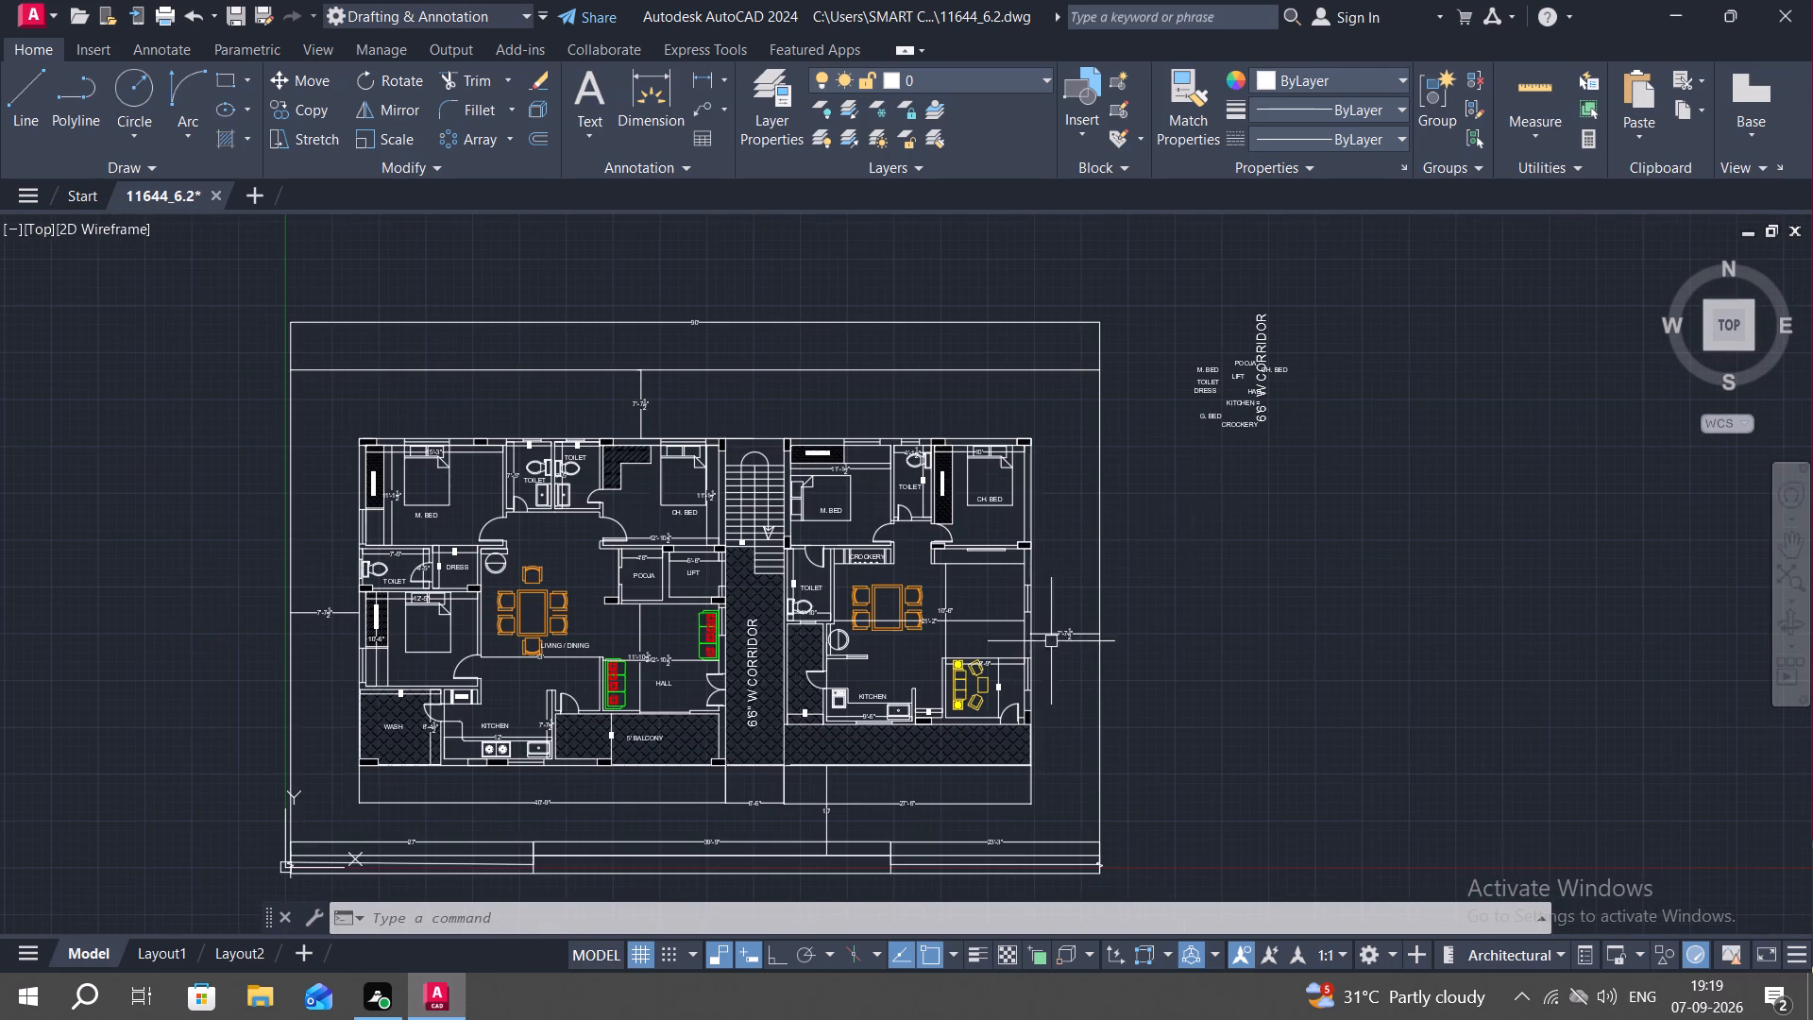
{"action": "scroll", "coordinate": [1223, 416], "scroll_direction": "up", "scroll_amount": 3}
{"action": "double_click", "coordinate": [1259, 459]}
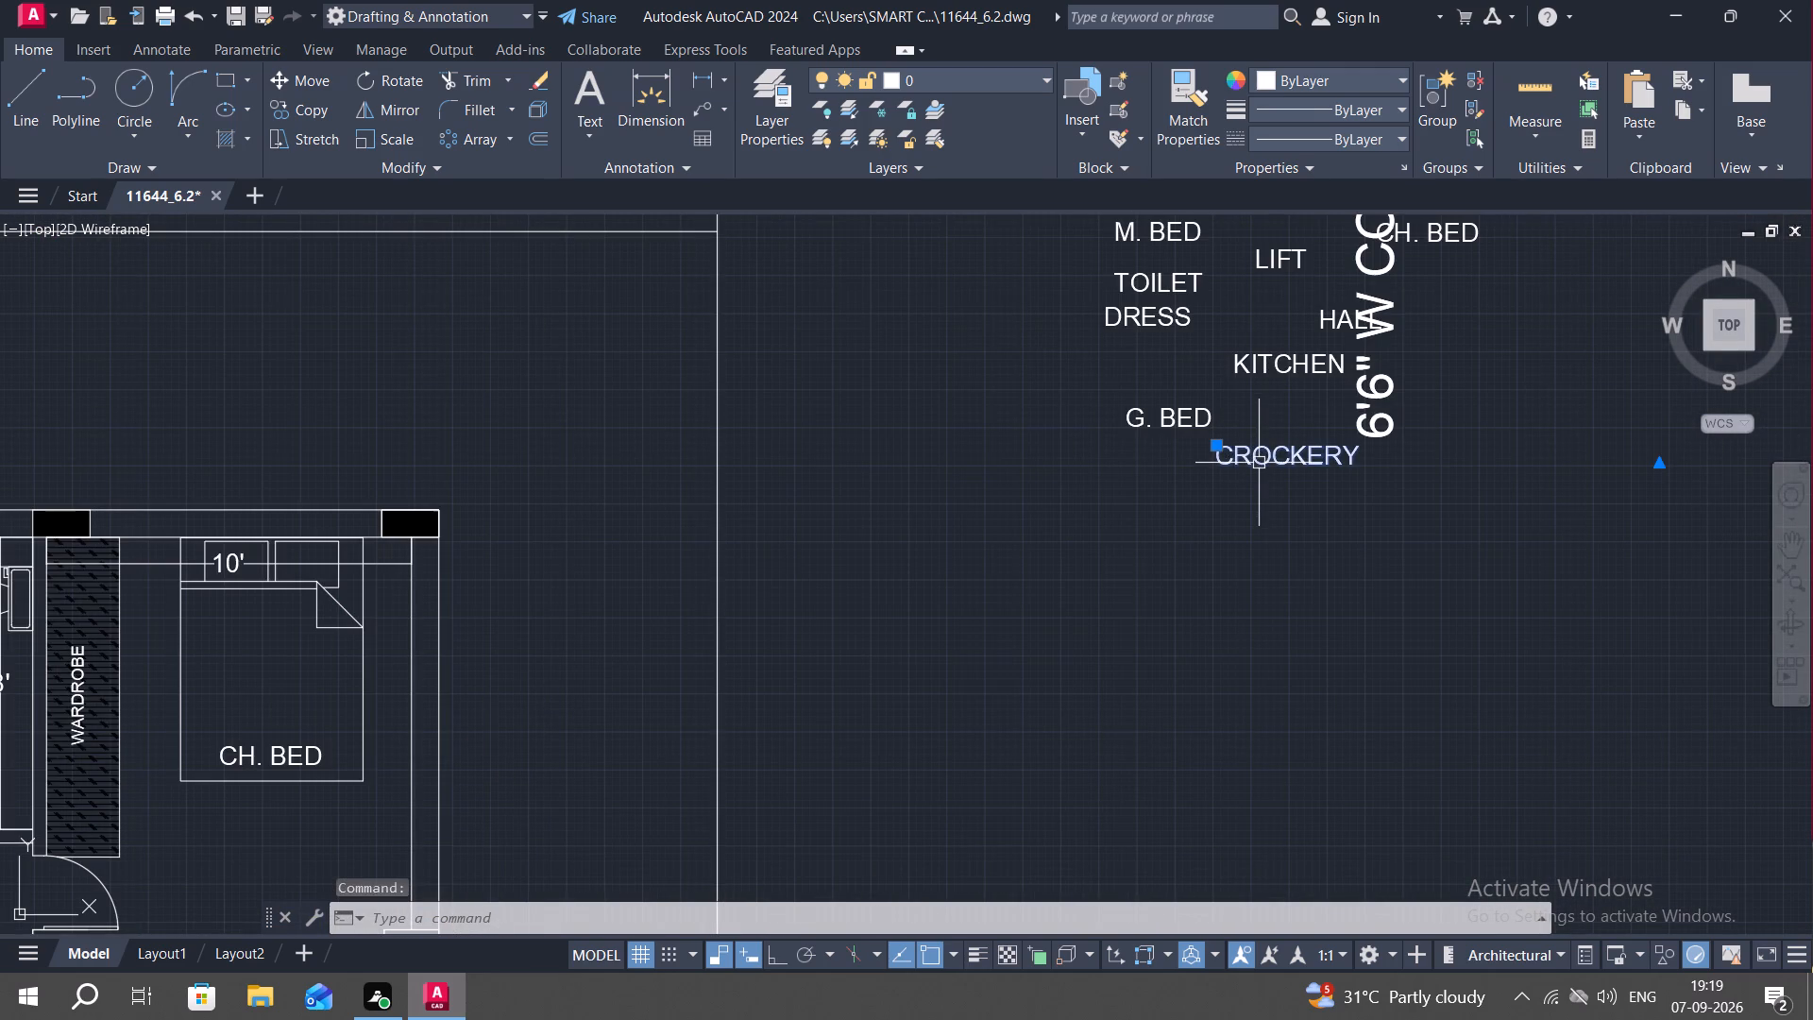
{"action": "double_click", "coordinate": [1346, 454]}
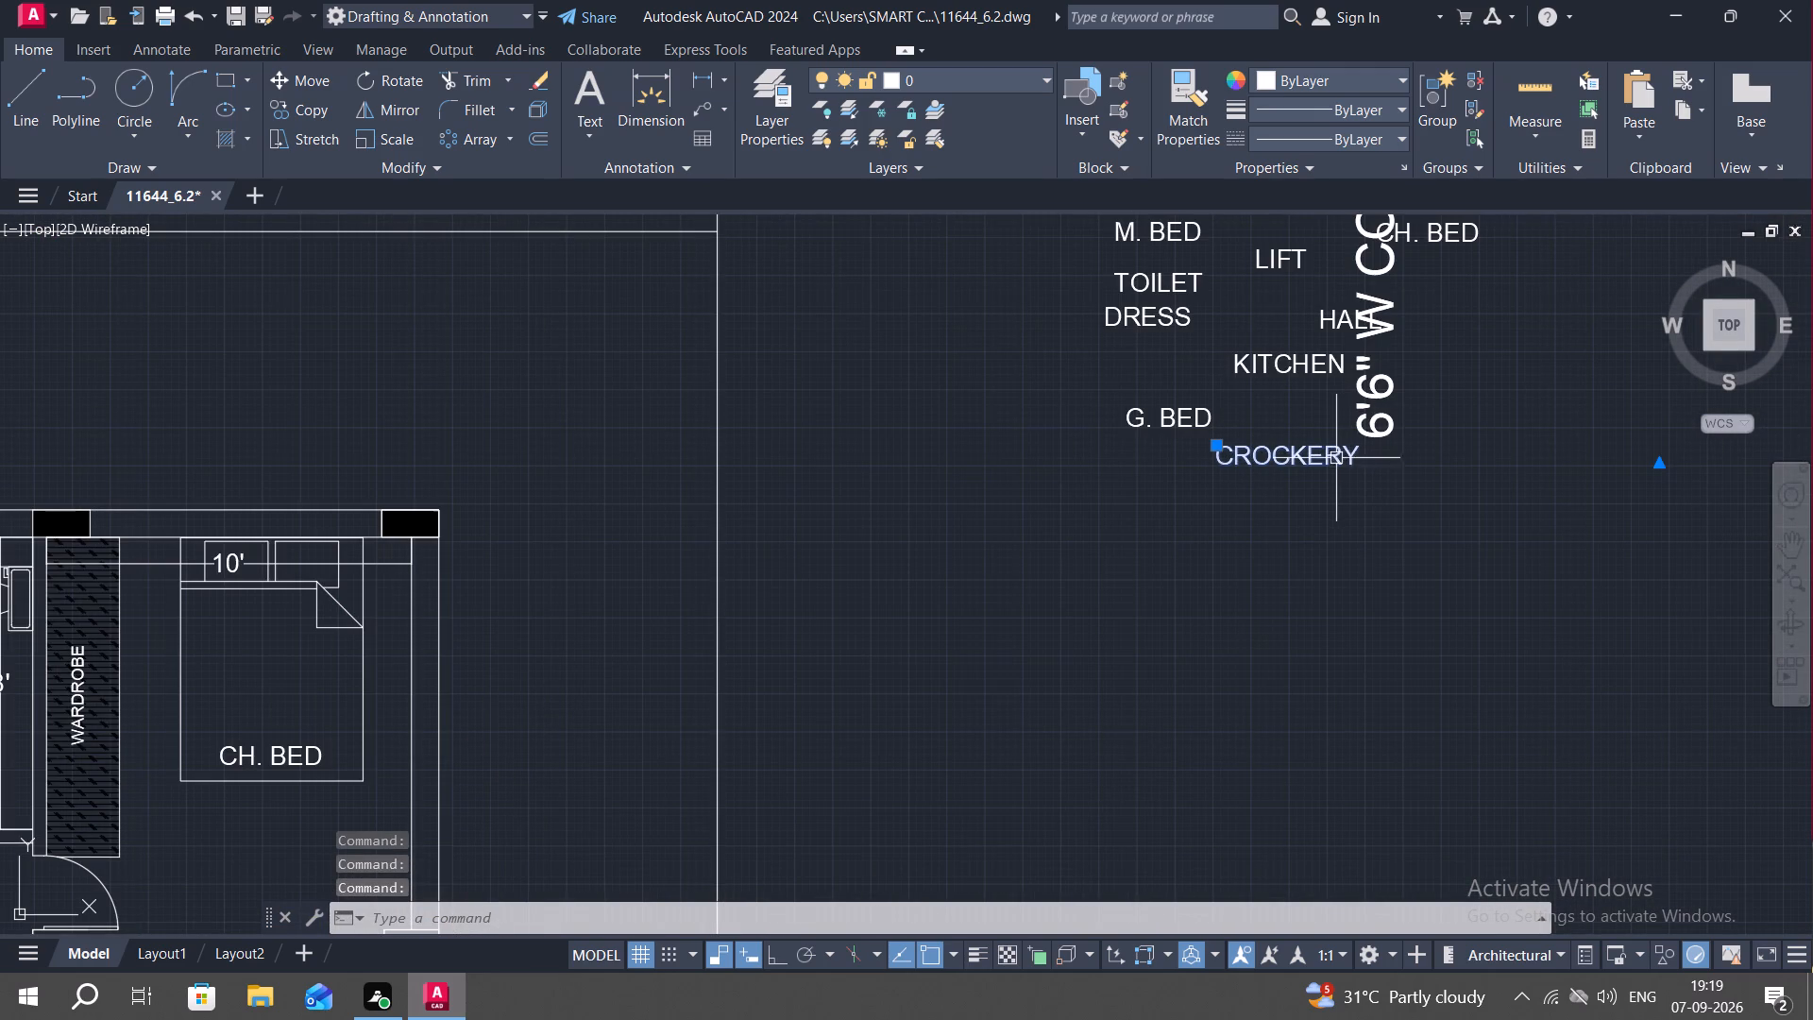
{"action": "key", "text": "Escape"}
{"action": "double_click", "coordinate": [1323, 462]}
{"action": "left_click", "coordinate": [1379, 457]}
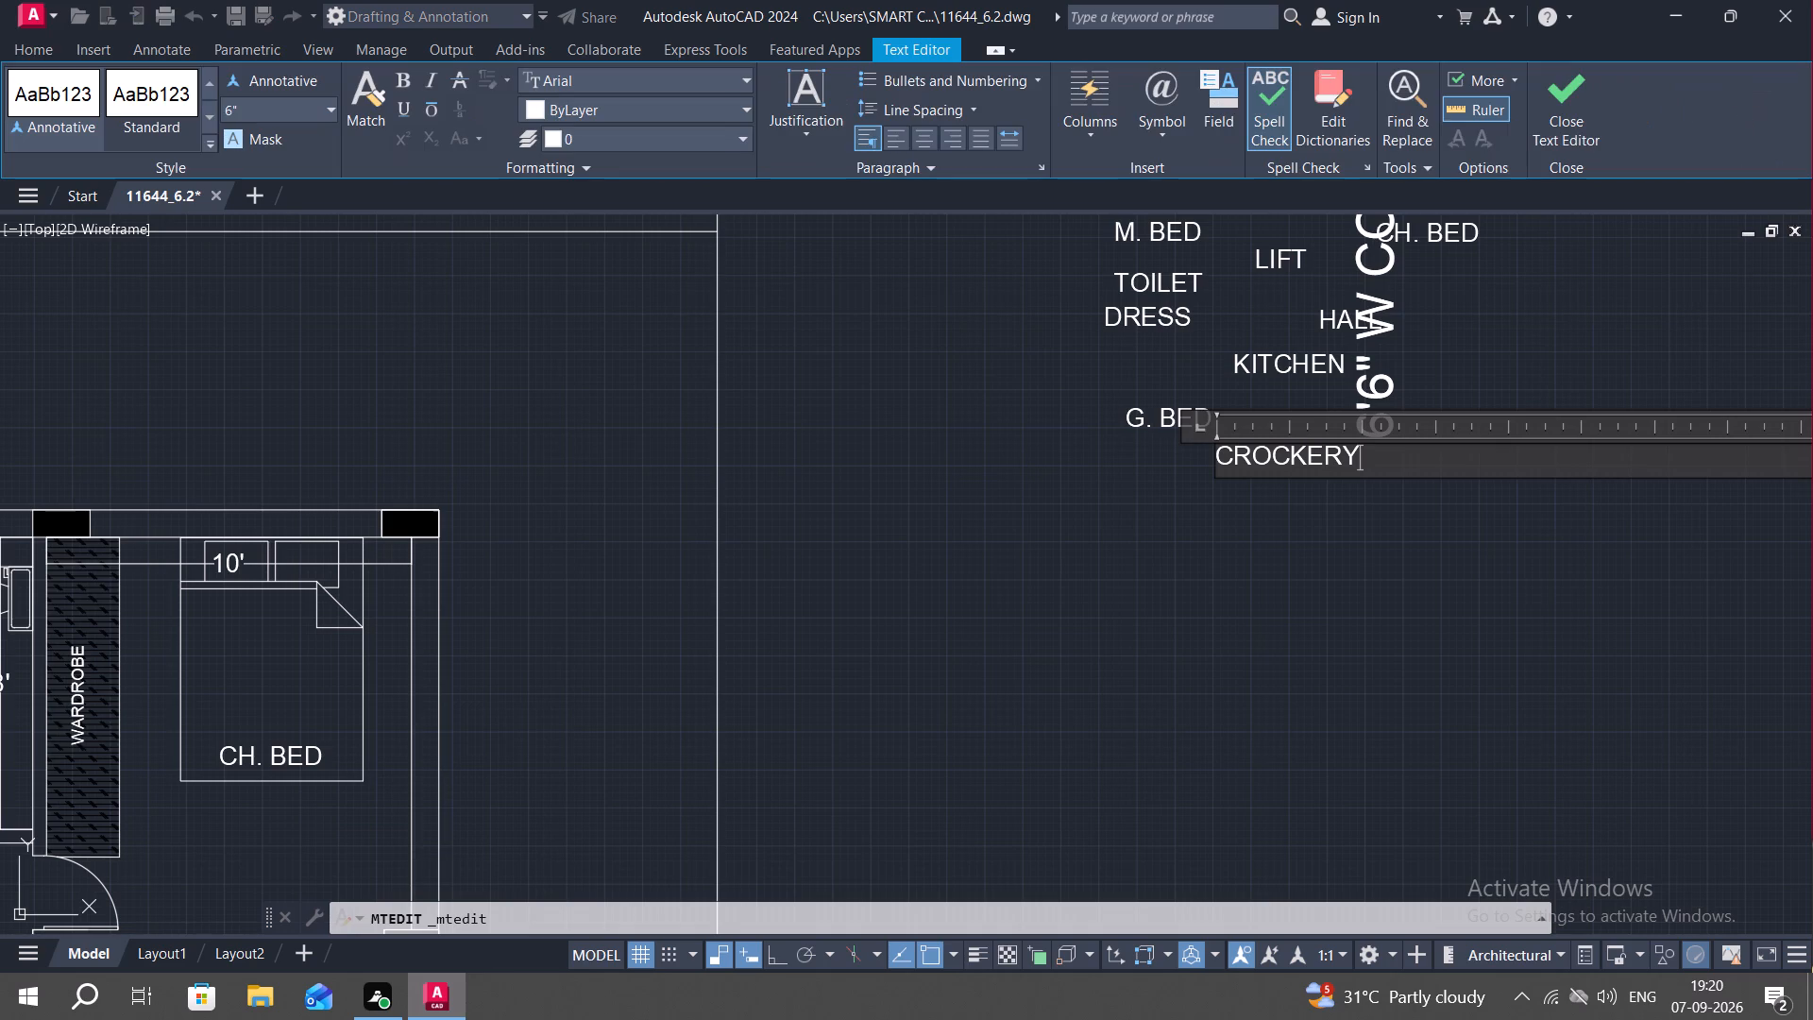
{"action": "key", "text": "BackSpace"}
{"action": "key", "text": "BackSpace"}
{"action": "key", "text": "BackSpace"}
{"action": "key", "text": "BackSpace"}
{"action": "key", "text": "BackSpace"}
{"action": "key", "text": "BackSpace"}
{"action": "key", "text": "BackSpace"}
{"action": "key", "text": "BackSpace"}
{"action": "key", "text": "BackSpace"}
{"action": "key", "text": "BackSpace"}
{"action": "key", "text": "BackSpace"}
{"action": "key", "text": "BackSpace"}
{"action": "key", "text": "BackSpace"}
{"action": "key", "text": "BackSpace"}
{"action": "key", "text": "BackSpace"}
{"action": "key", "text": "BackSpace"}
{"action": "key", "text": "BackSpace"}
{"action": "key", "text": "BackSpace"}
{"action": "key", "text": "BackSpace"}
{"action": "key", "text": "BackSpace"}
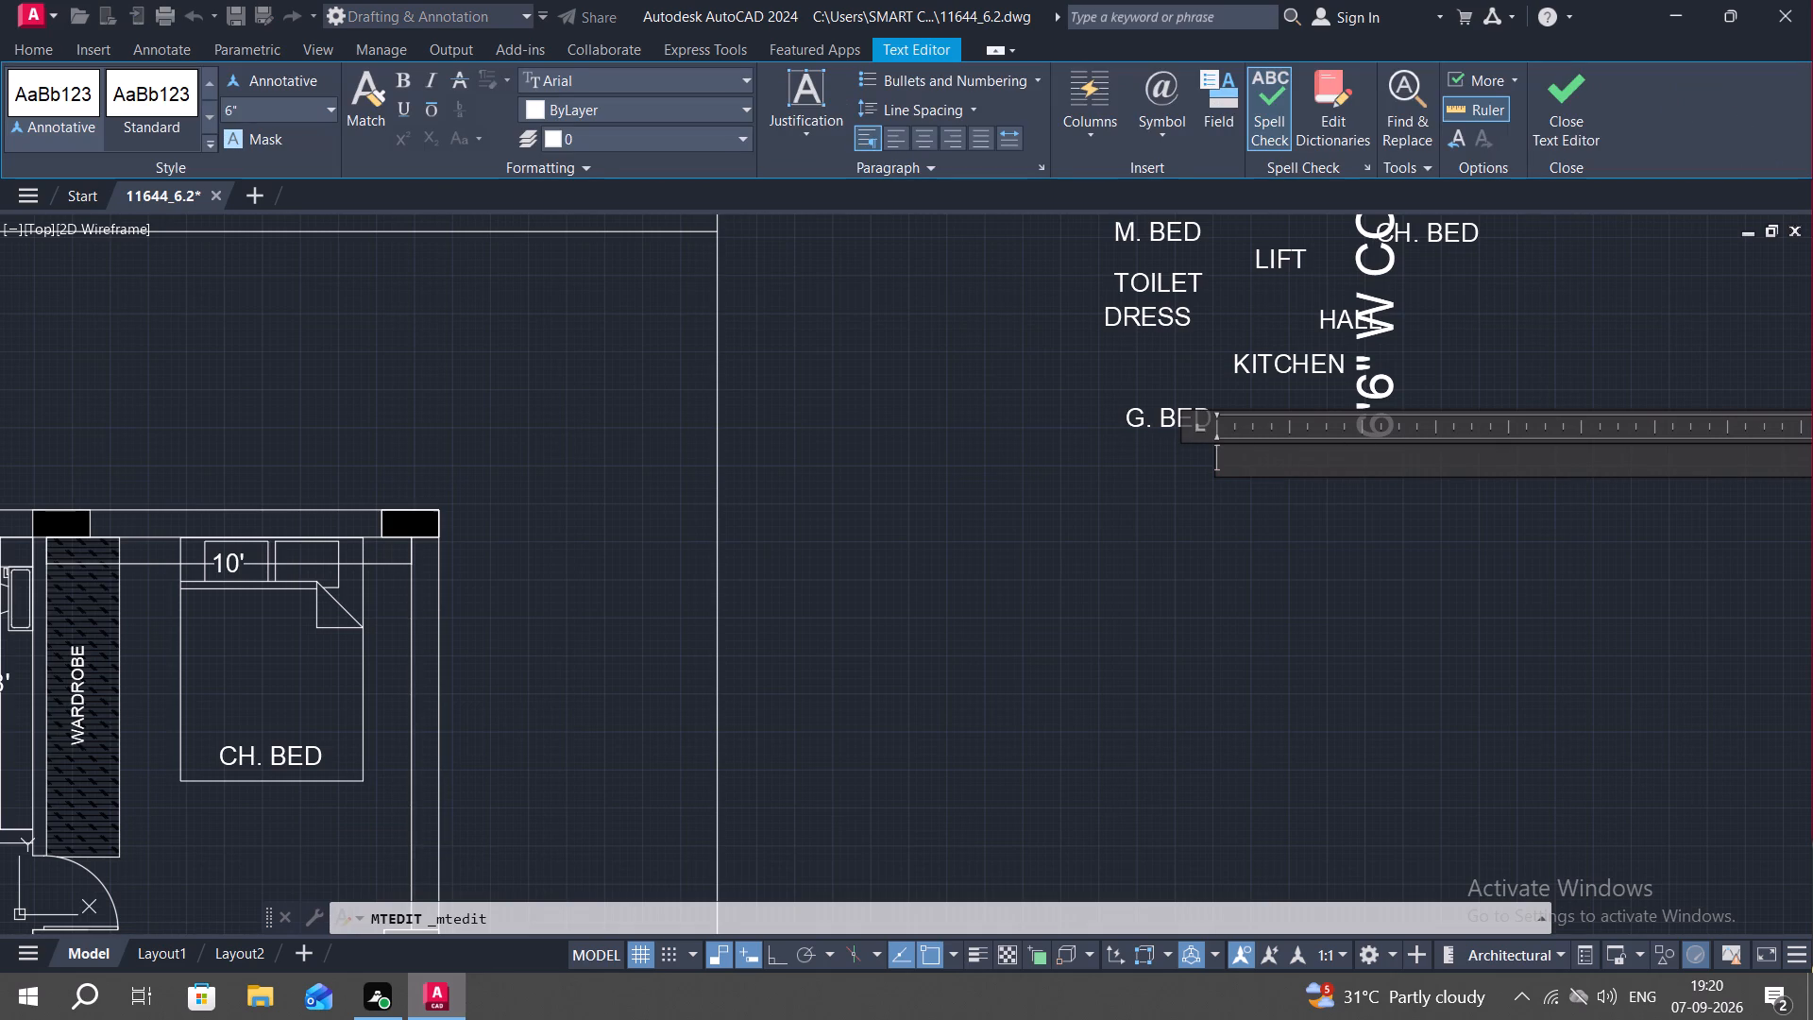
{"action": "type", "text": "DRAWIND ROOM"}
{"action": "key", "text": "BackSpace"}
{"action": "key", "text": "BackSpace"}
{"action": "key", "text": "BackSpace"}
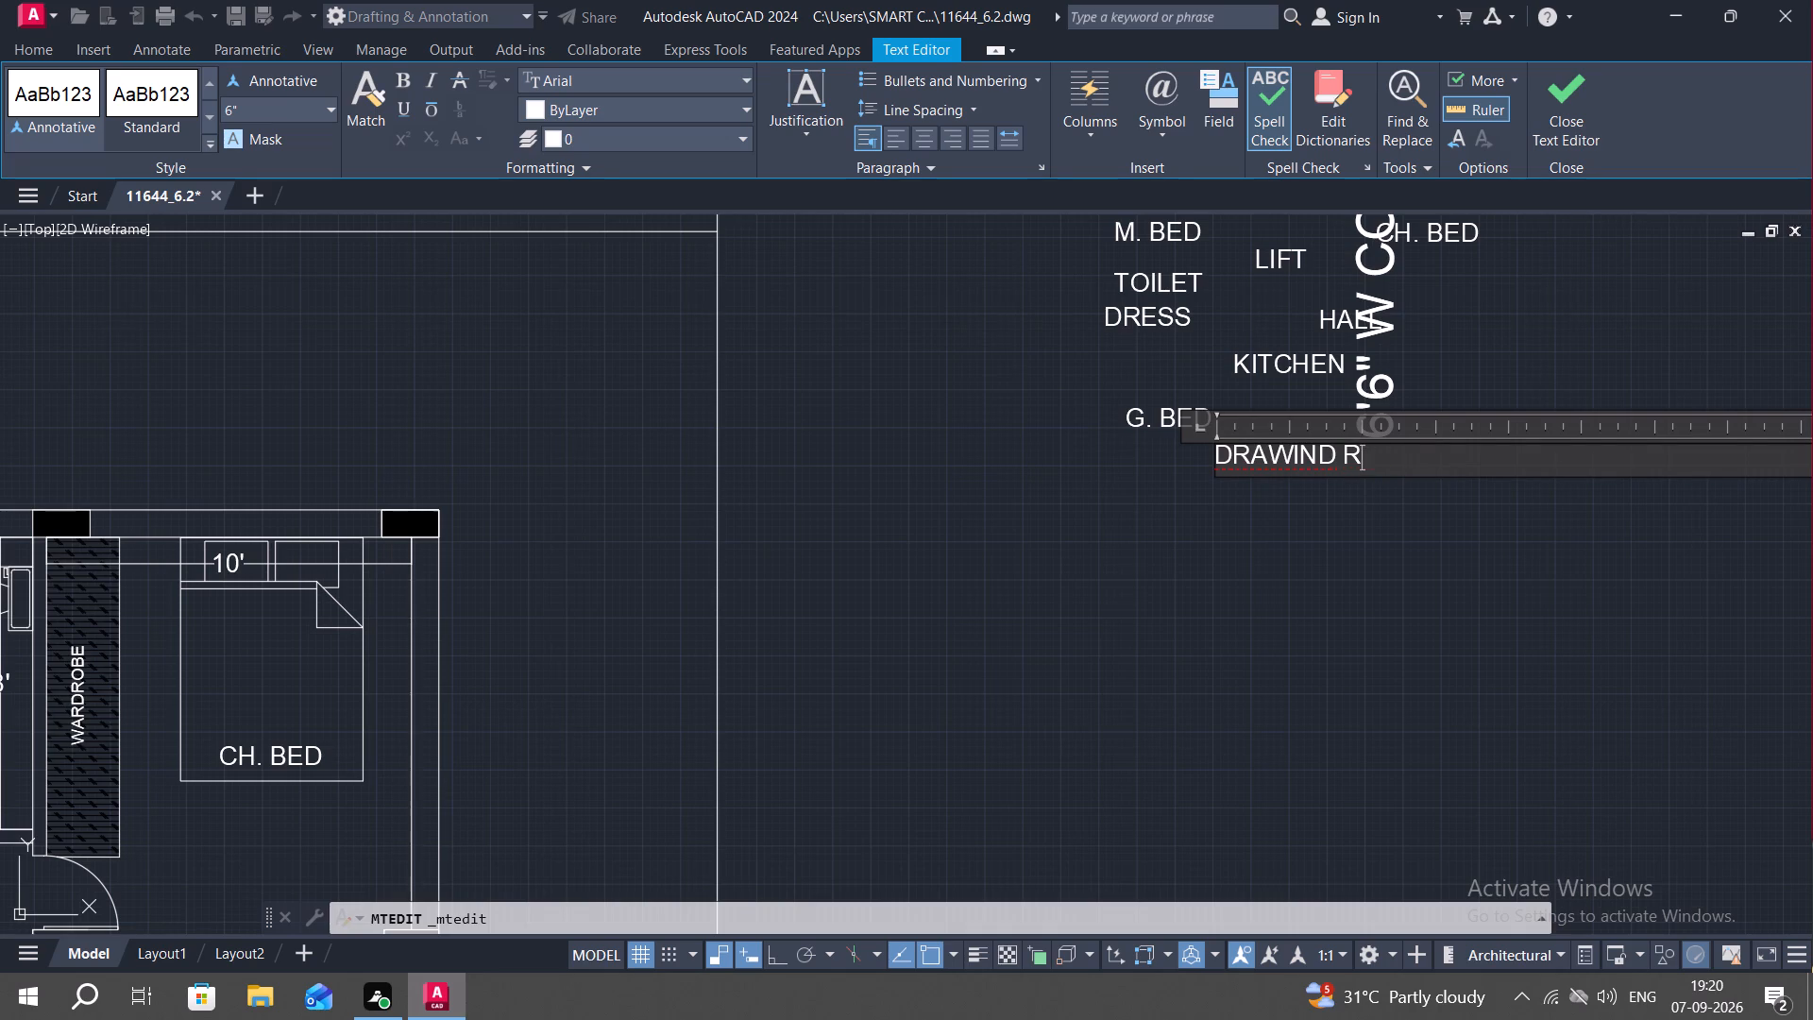
{"action": "key", "text": "BackSpace"}
{"action": "key", "text": "BackSpace"}
{"action": "key", "text": "BackSpace"}
{"action": "type", "text": "G"}
{"action": "key", "text": "space"}
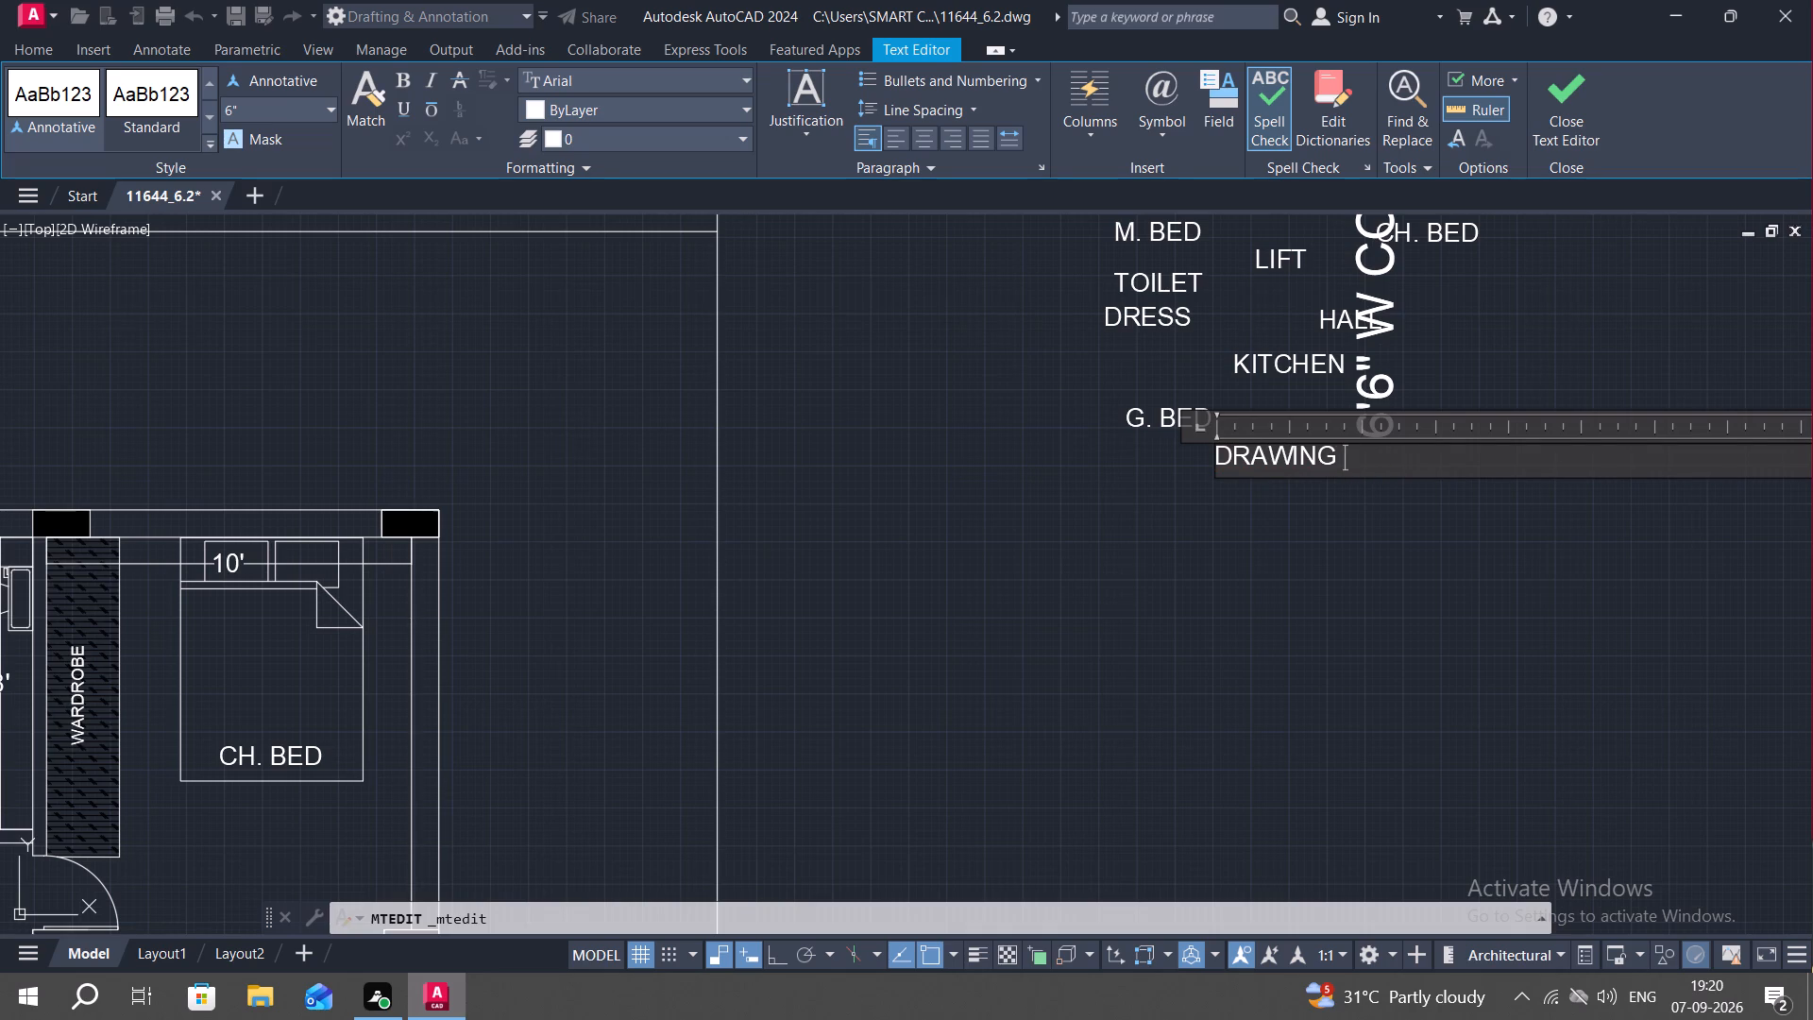
{"action": "key", "text": "Return"}
{"action": "type", "text": "ROOM"}
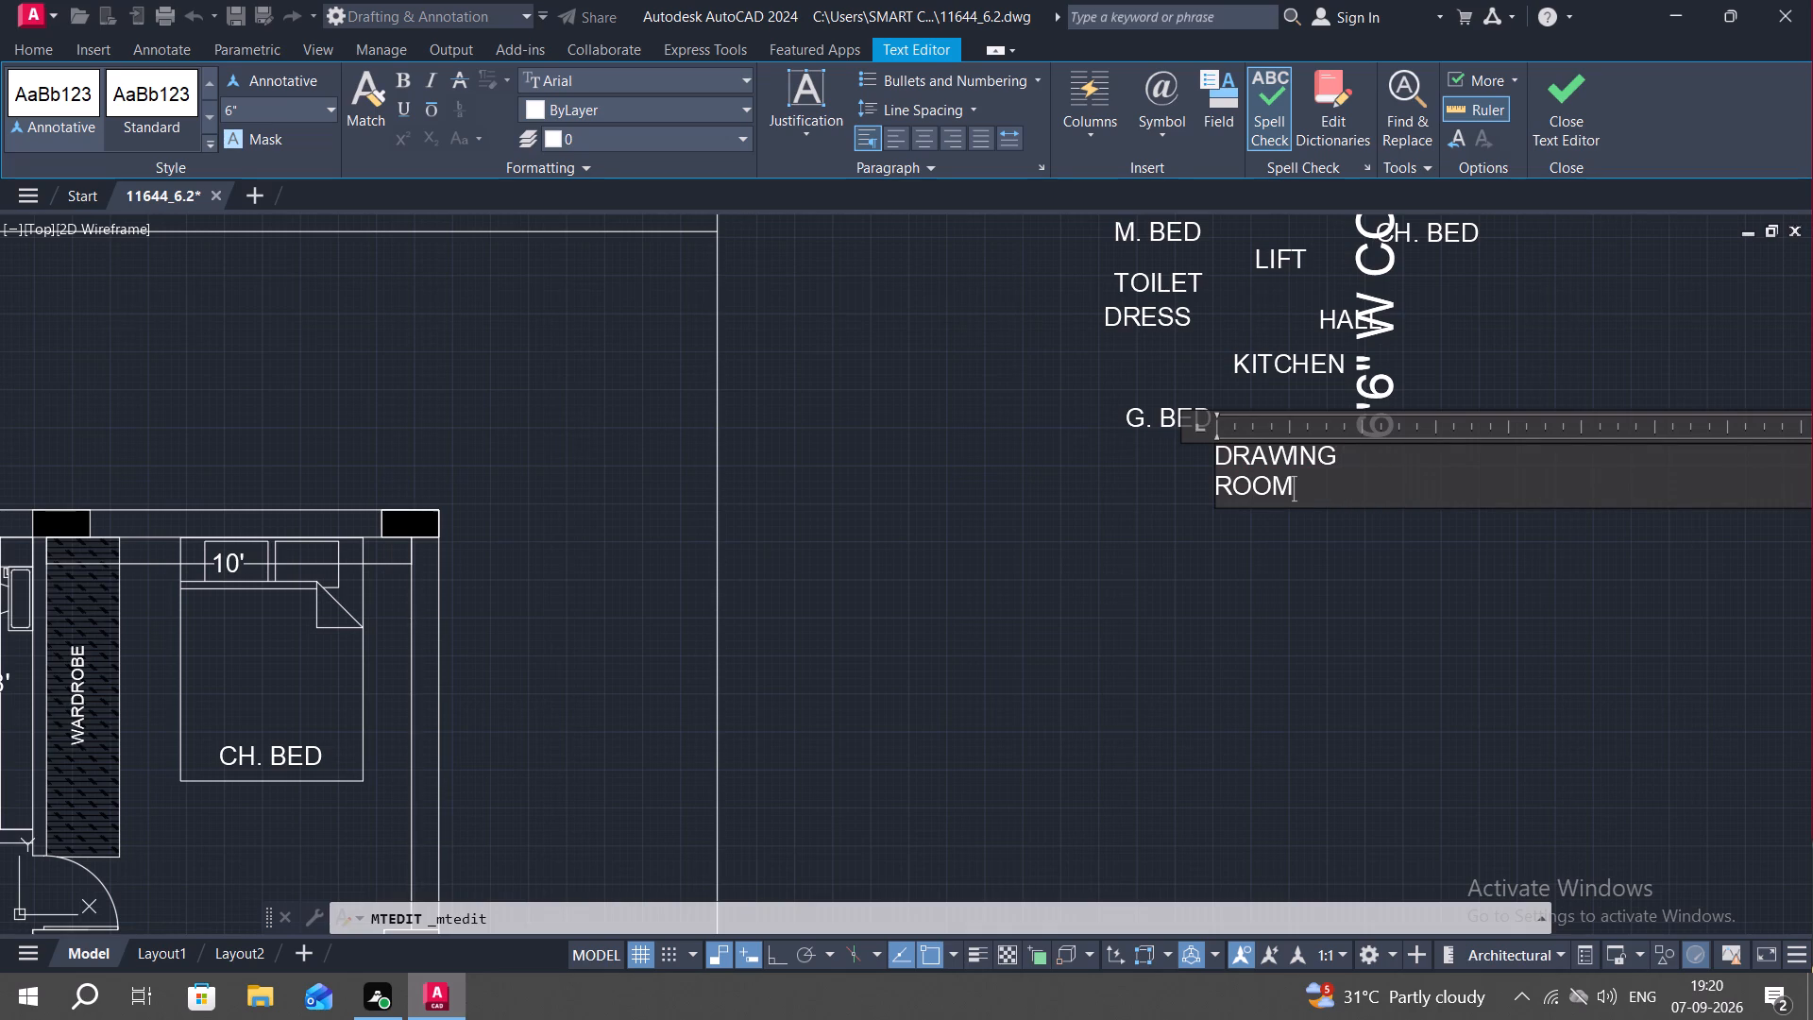
{"action": "left_click", "coordinate": [1007, 544]}
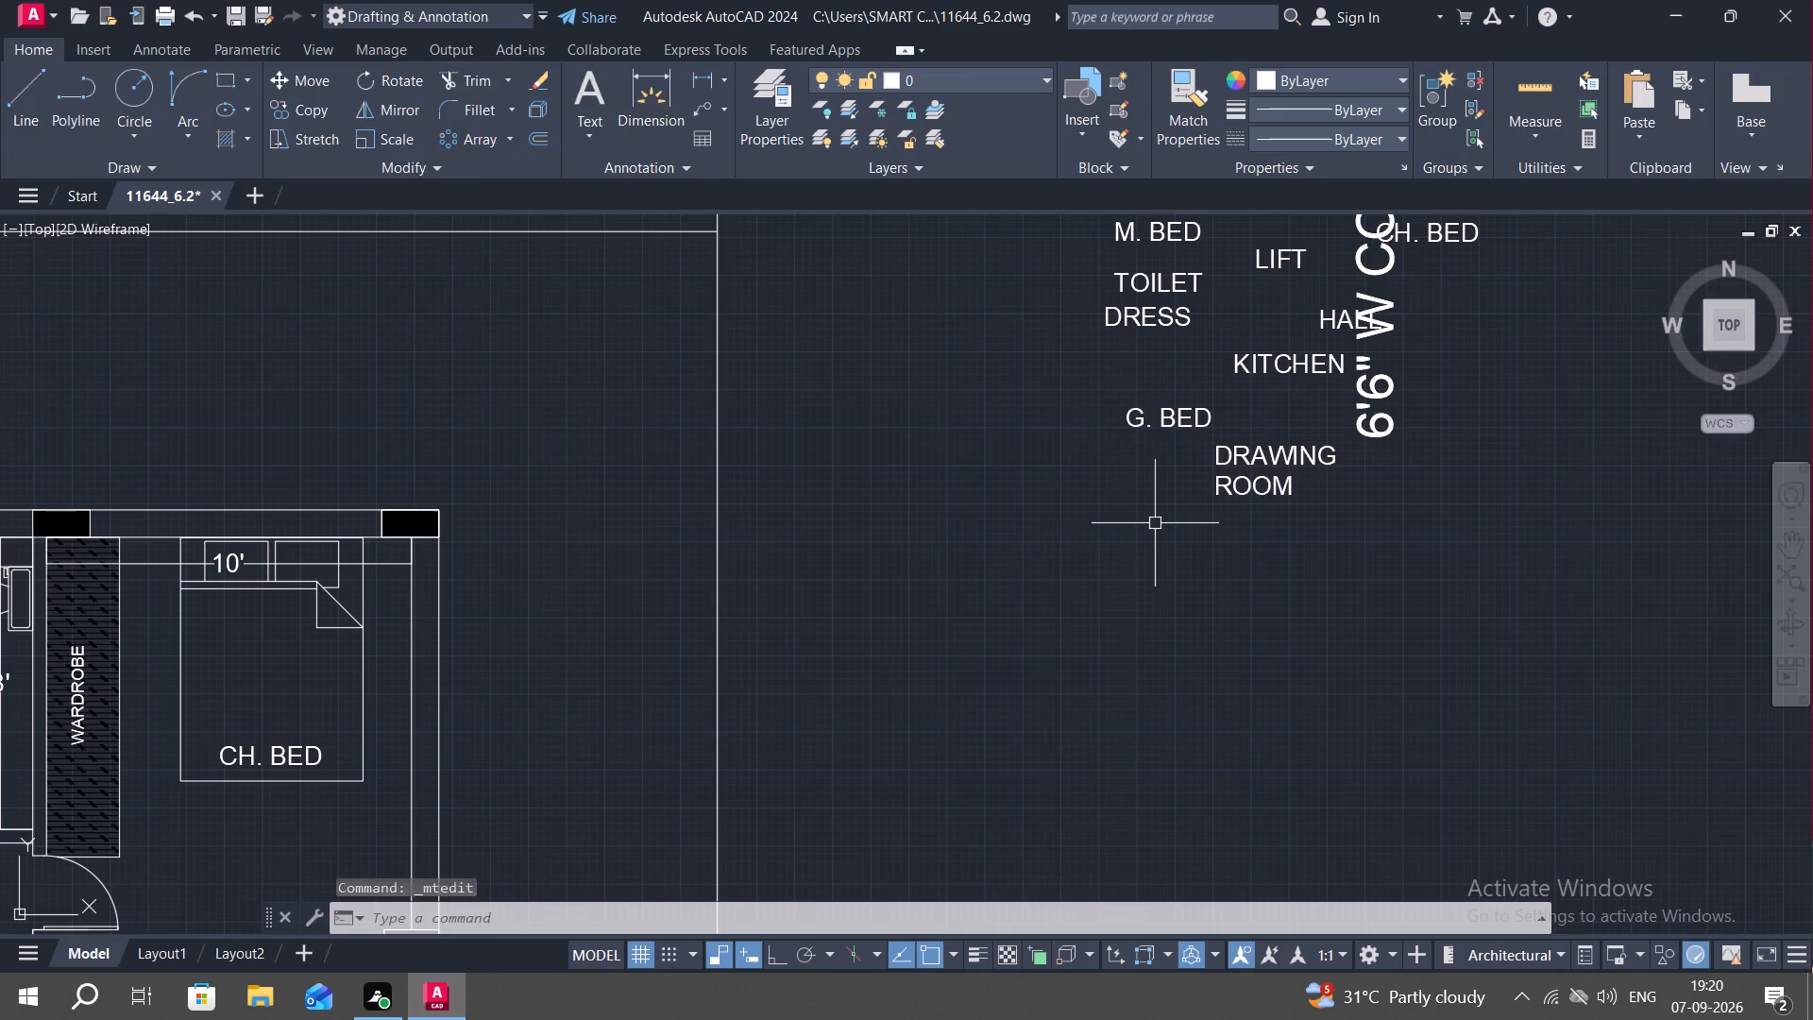
Copy the DRAWING ROOM label into the right unit's yellow-furnished sitting room, just above the 7' dimension text.
{"action": "type", "text": "CO"}
{"action": "key", "text": "space"}
{"action": "left_click", "coordinate": [1228, 458]}
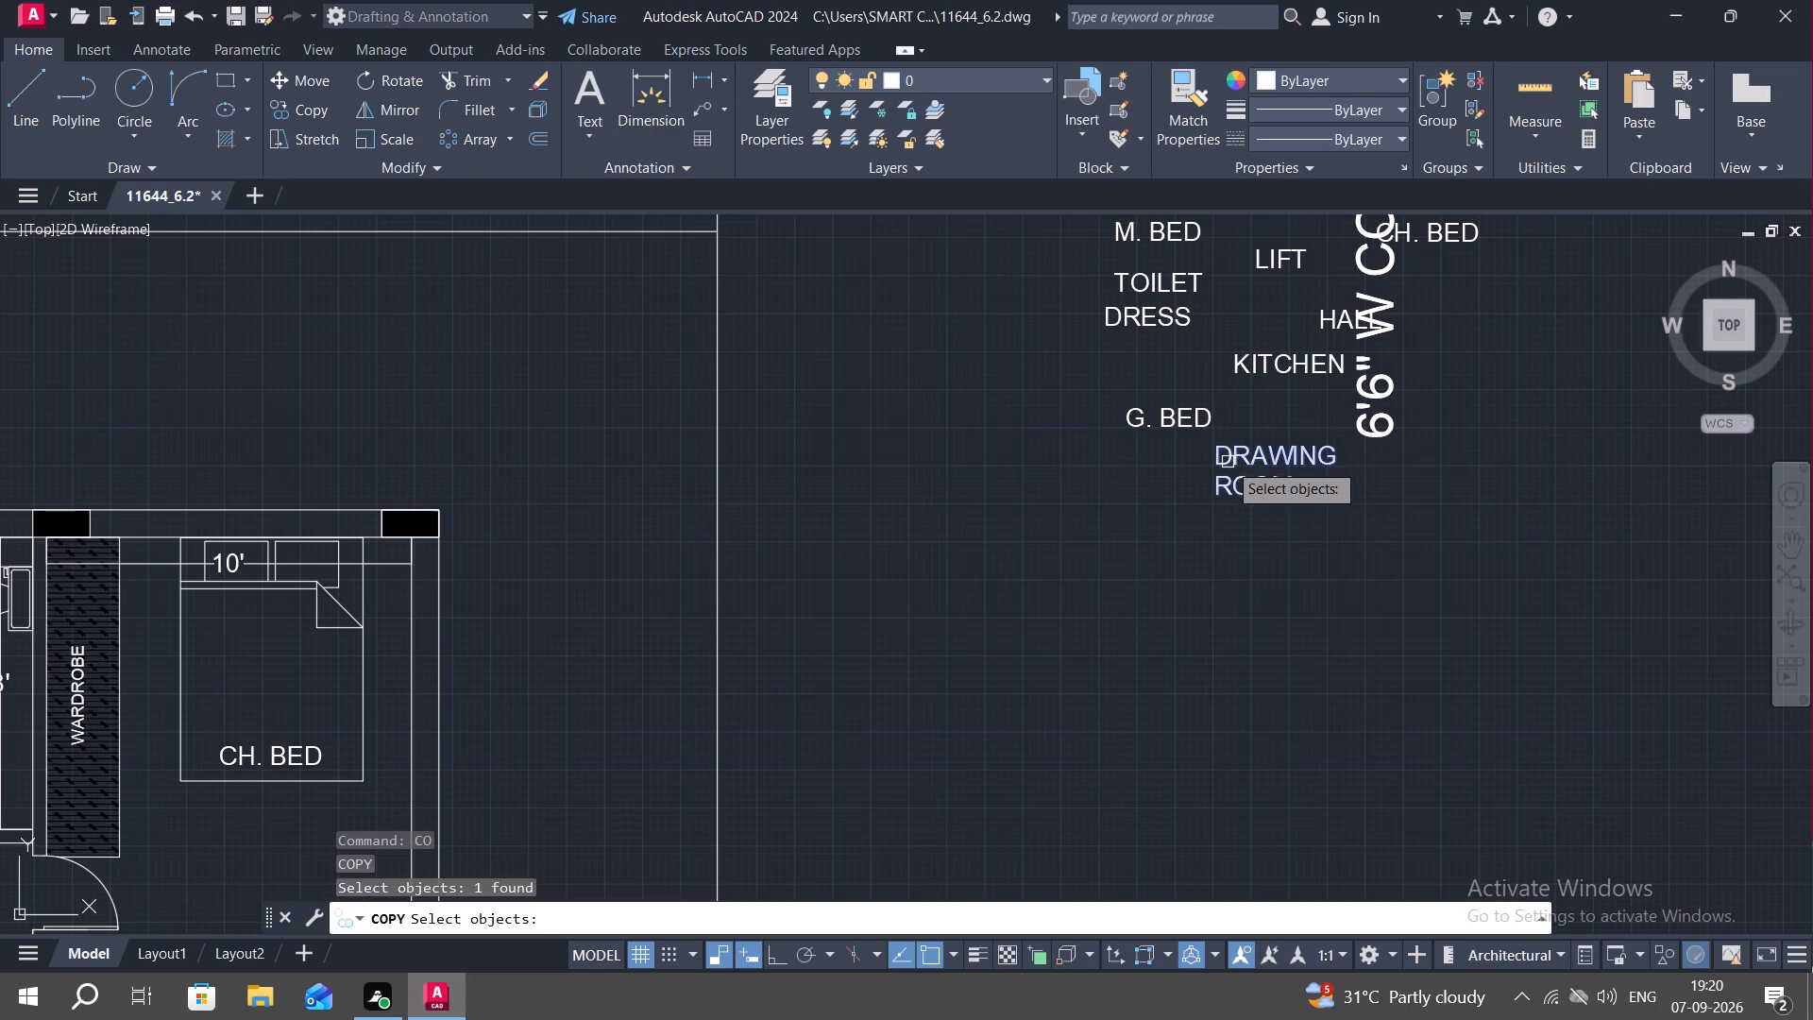
{"action": "right_click", "coordinate": [1228, 462]}
{"action": "left_click", "coordinate": [1221, 452]}
{"action": "middle_click_drag", "start_coordinate": [709, 648], "coordinate": [839, 558]}
{"action": "scroll", "coordinate": [551, 710], "scroll_direction": "down", "scroll_amount": 1}
{"action": "middle_click_drag", "start_coordinate": [568, 691], "coordinate": [768, 433]}
{"action": "middle_click_drag", "start_coordinate": [613, 664], "coordinate": [717, 391]}
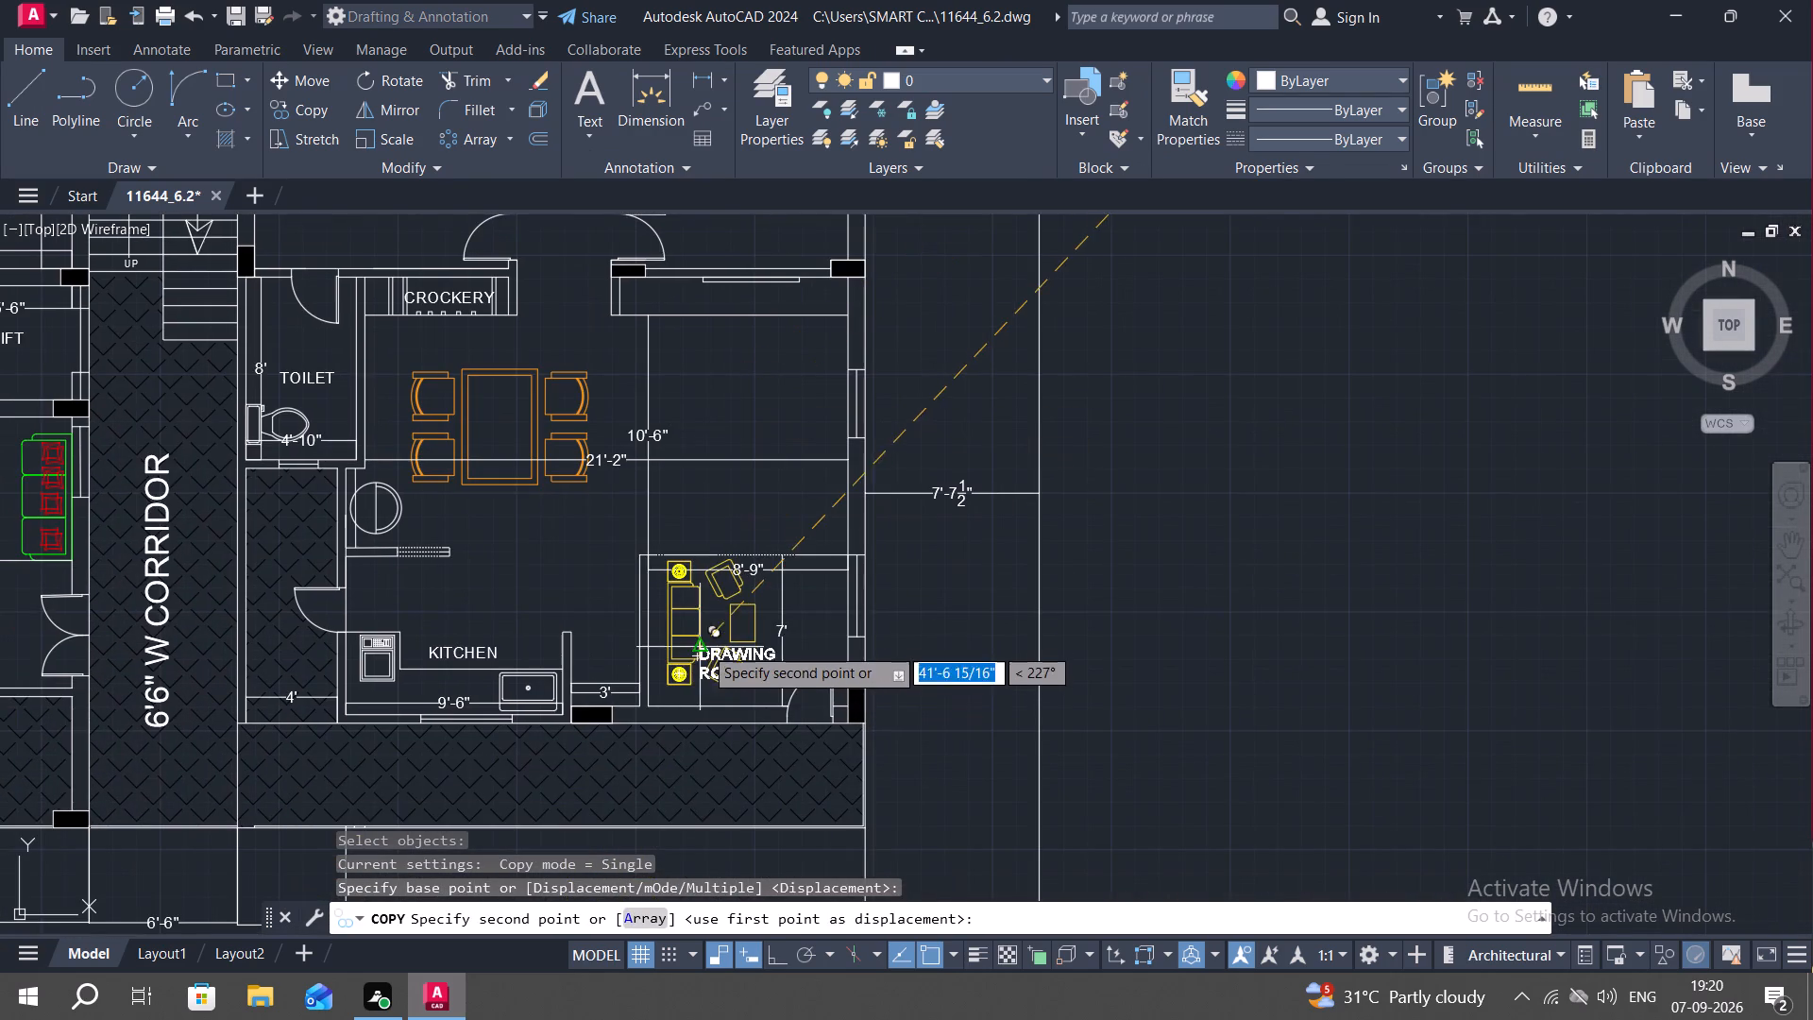
{"action": "scroll", "coordinate": [703, 639], "scroll_direction": "up", "scroll_amount": 3}
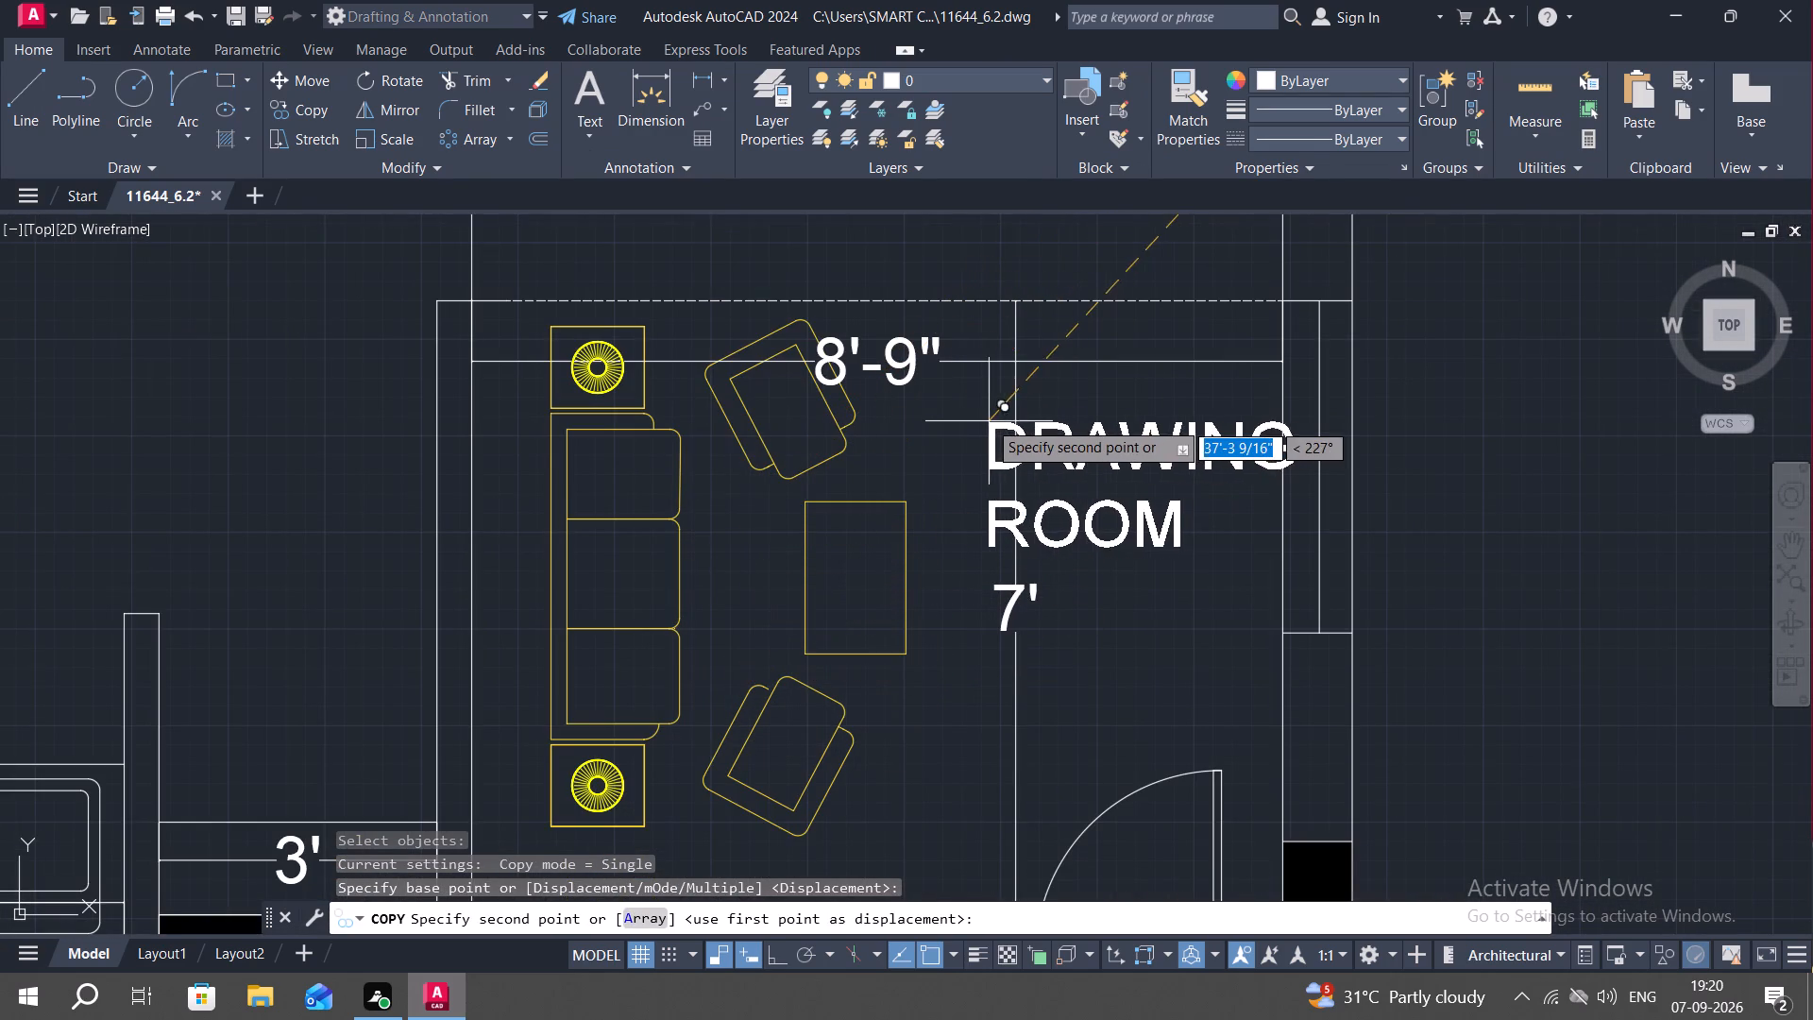
{"action": "left_click", "coordinate": [951, 408]}
{"action": "scroll", "coordinate": [883, 459], "scroll_direction": "down", "scroll_amount": 2}
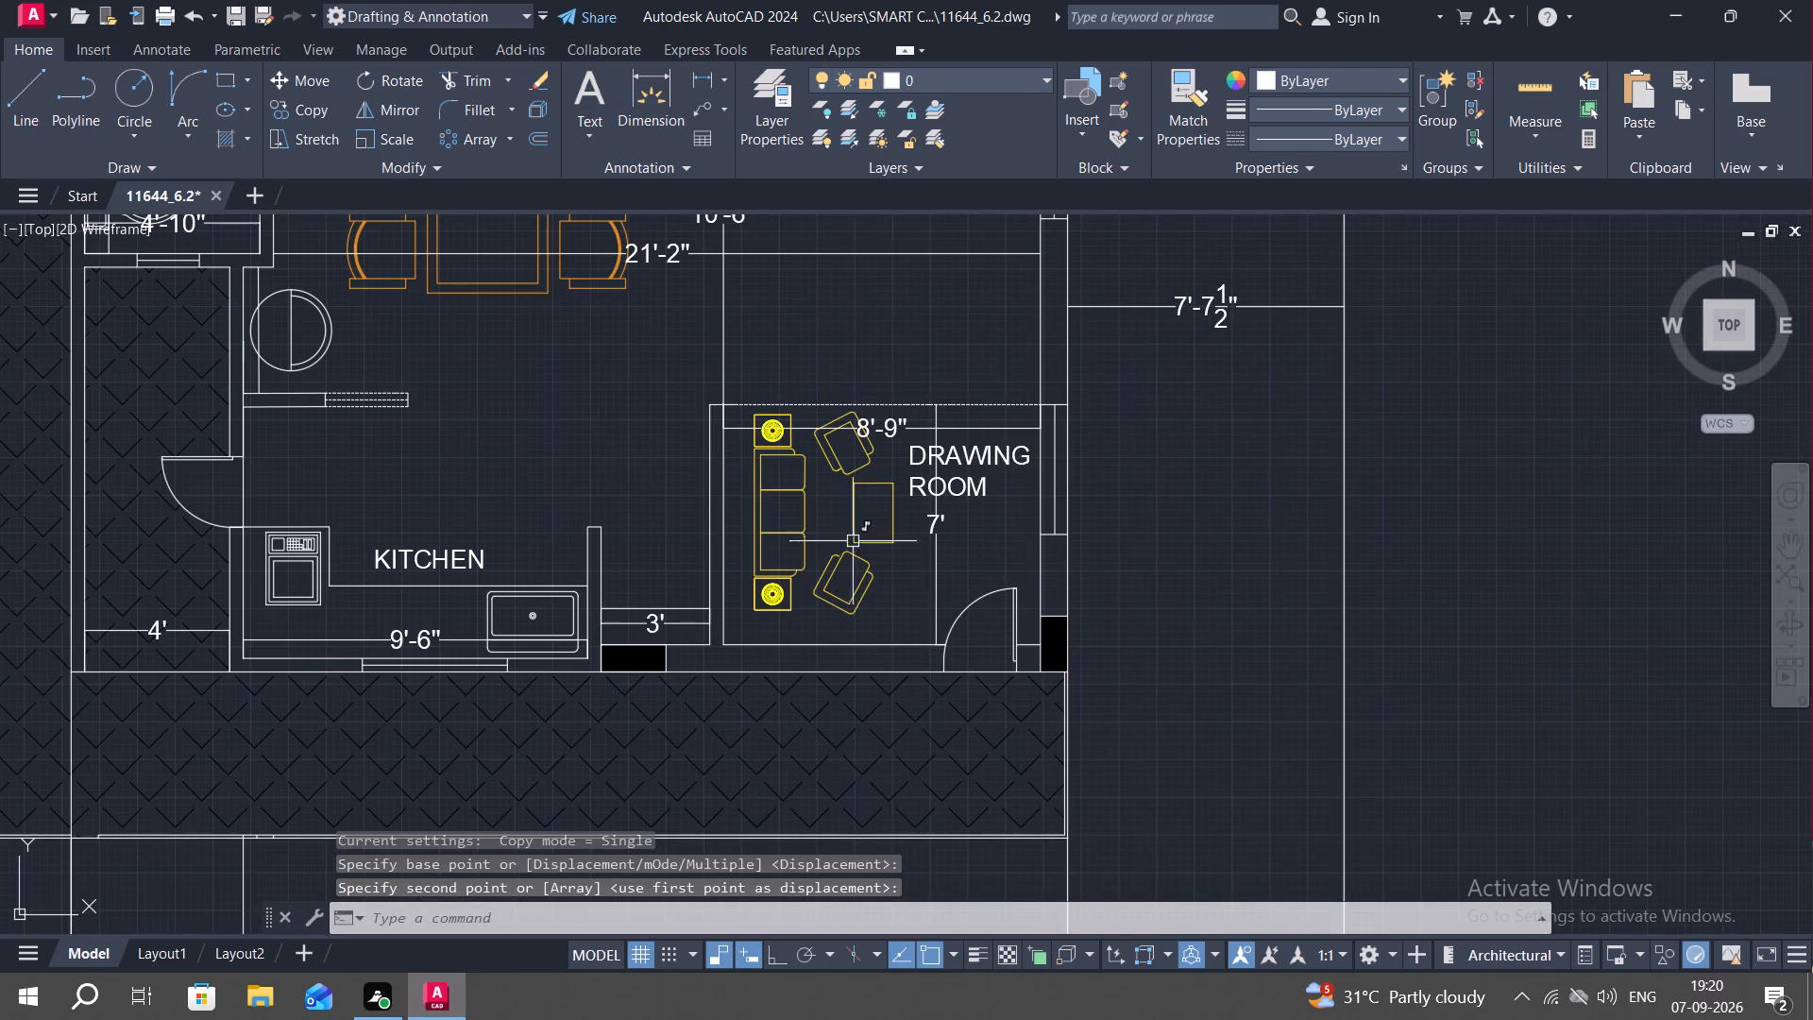
Copy the green three-seat sofa beside the corridor wall in the left unit's hall to the right unit's outer wall, above the drawing room.
{"action": "middle_click_drag", "start_coordinate": [921, 469], "coordinate": [938, 624]}
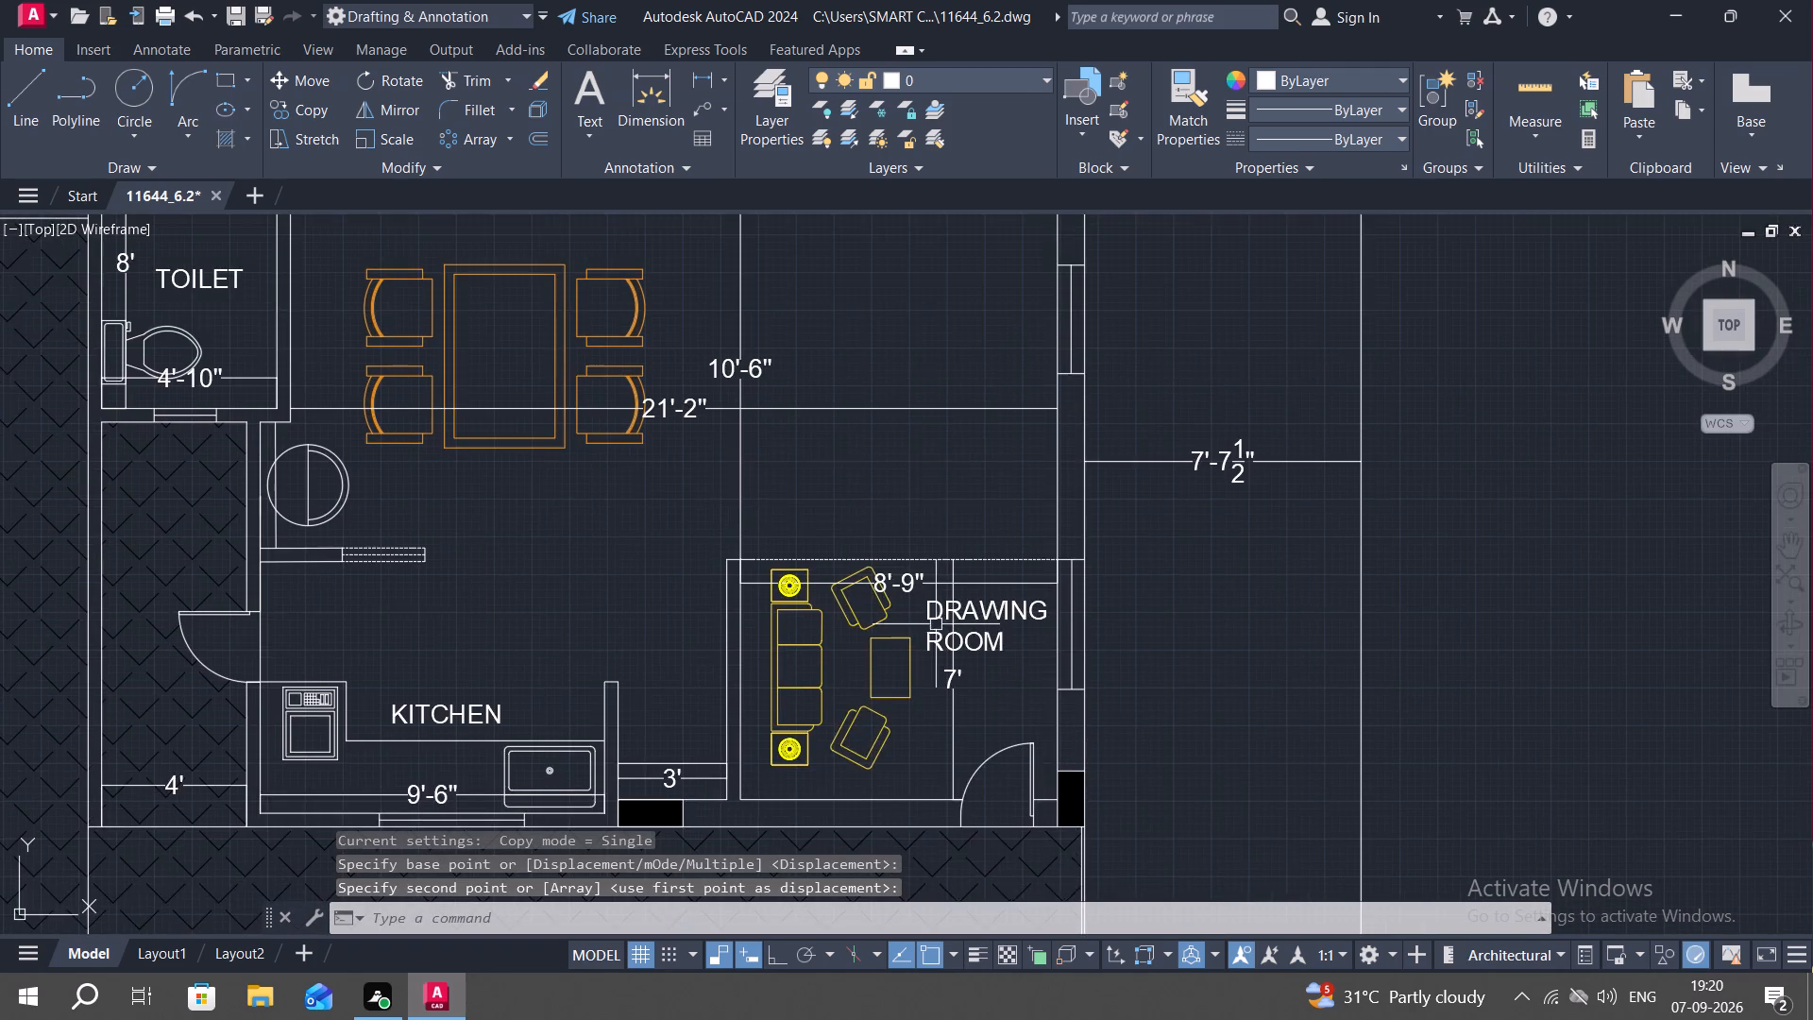
{"action": "scroll", "coordinate": [875, 543], "scroll_direction": "down", "scroll_amount": 1}
{"action": "scroll", "coordinate": [137, 446], "scroll_direction": "up", "scroll_amount": 1}
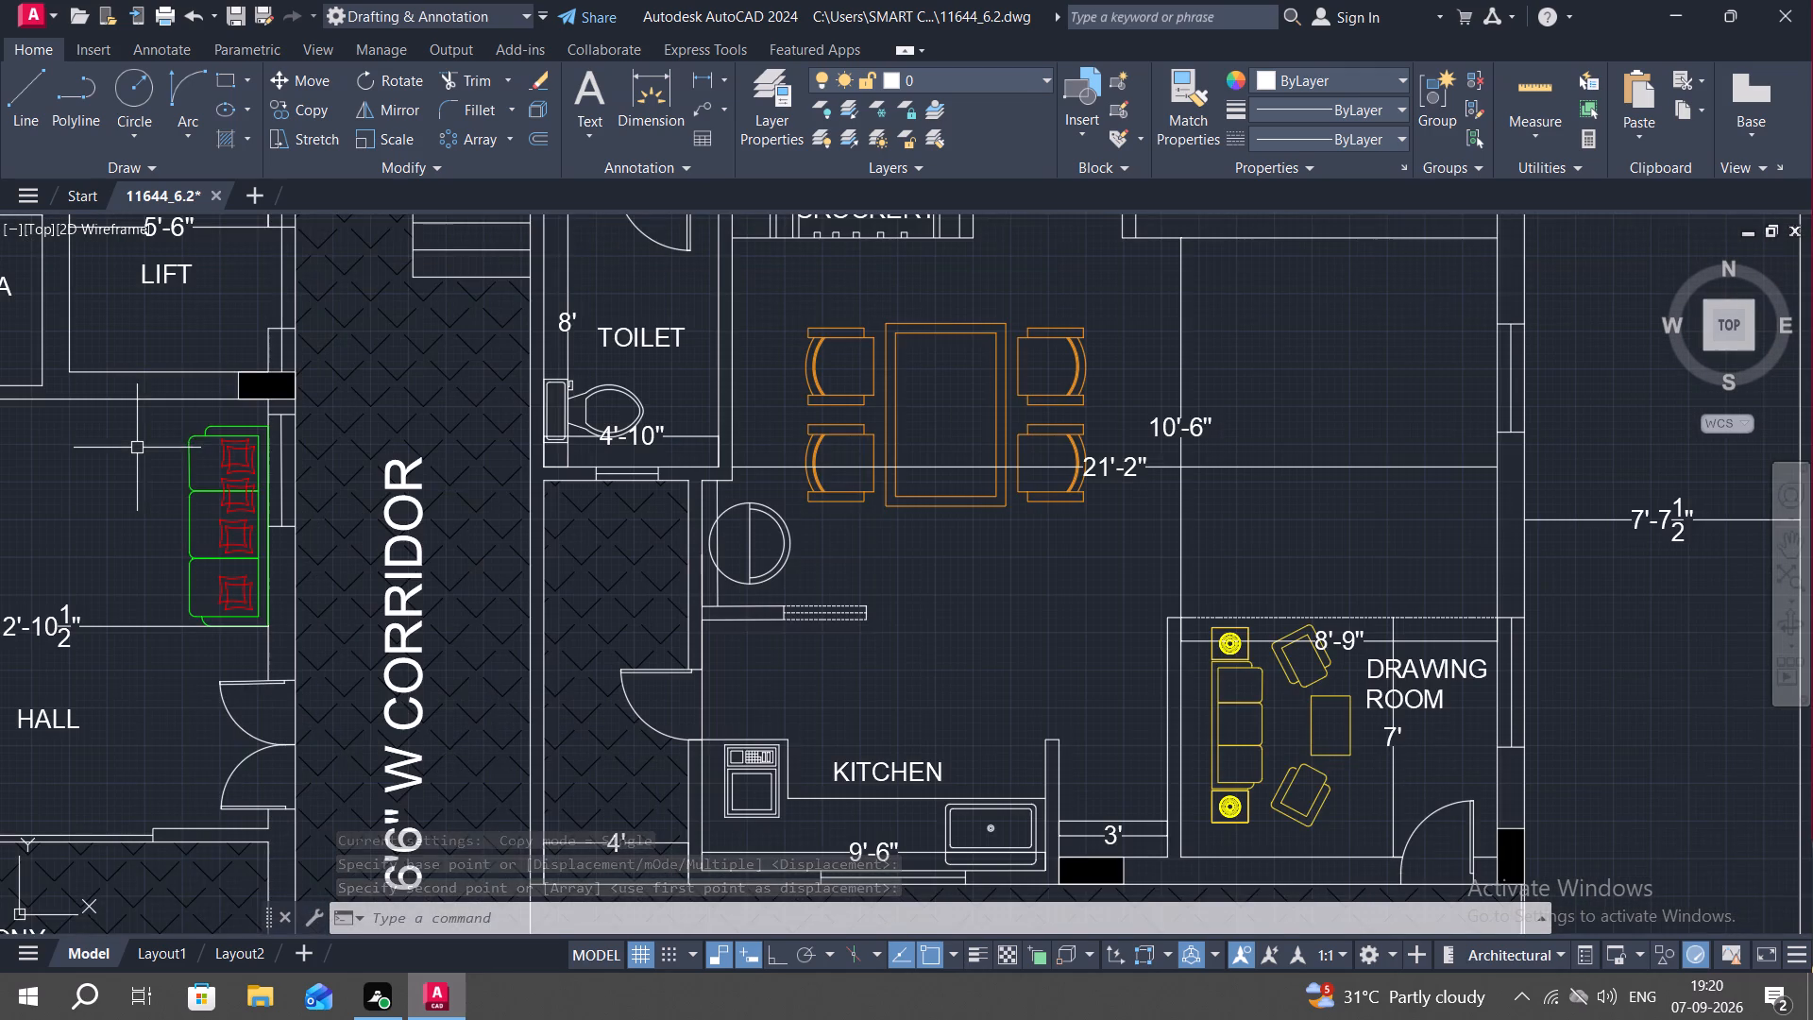
{"action": "left_click", "coordinate": [118, 411]}
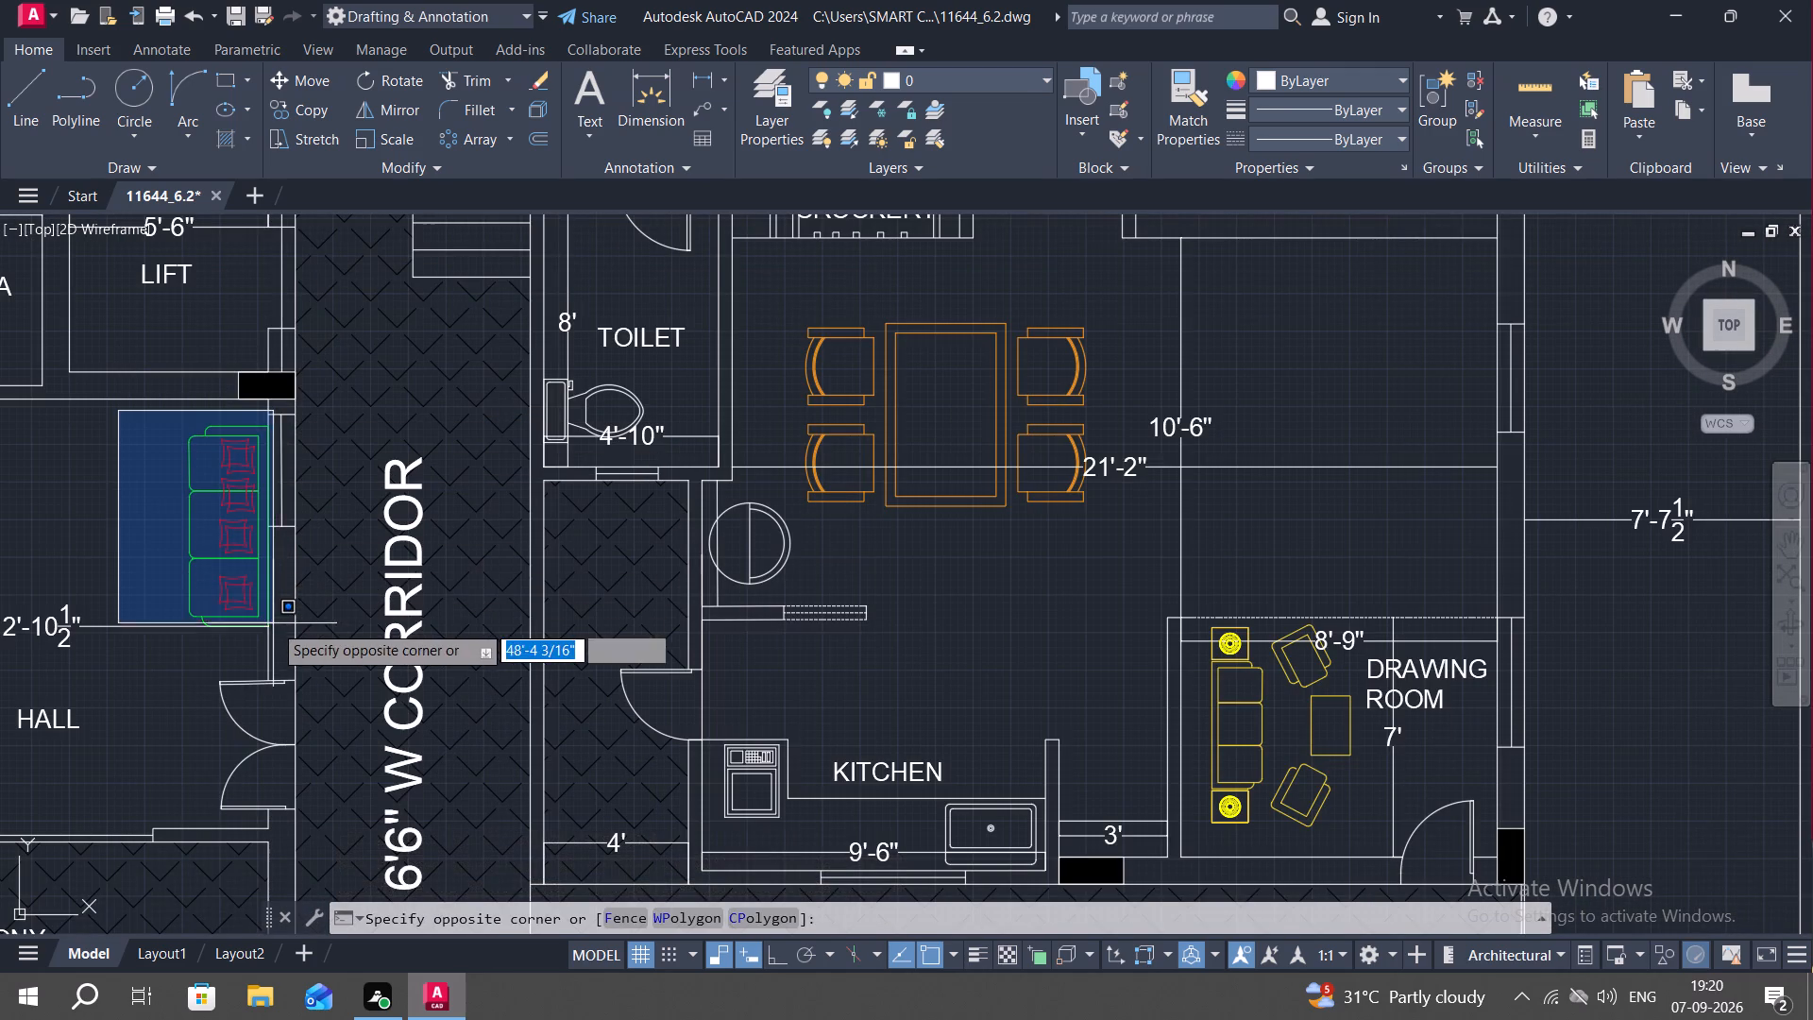
{"action": "left_click", "coordinate": [280, 638]}
{"action": "type", "text": "CO"}
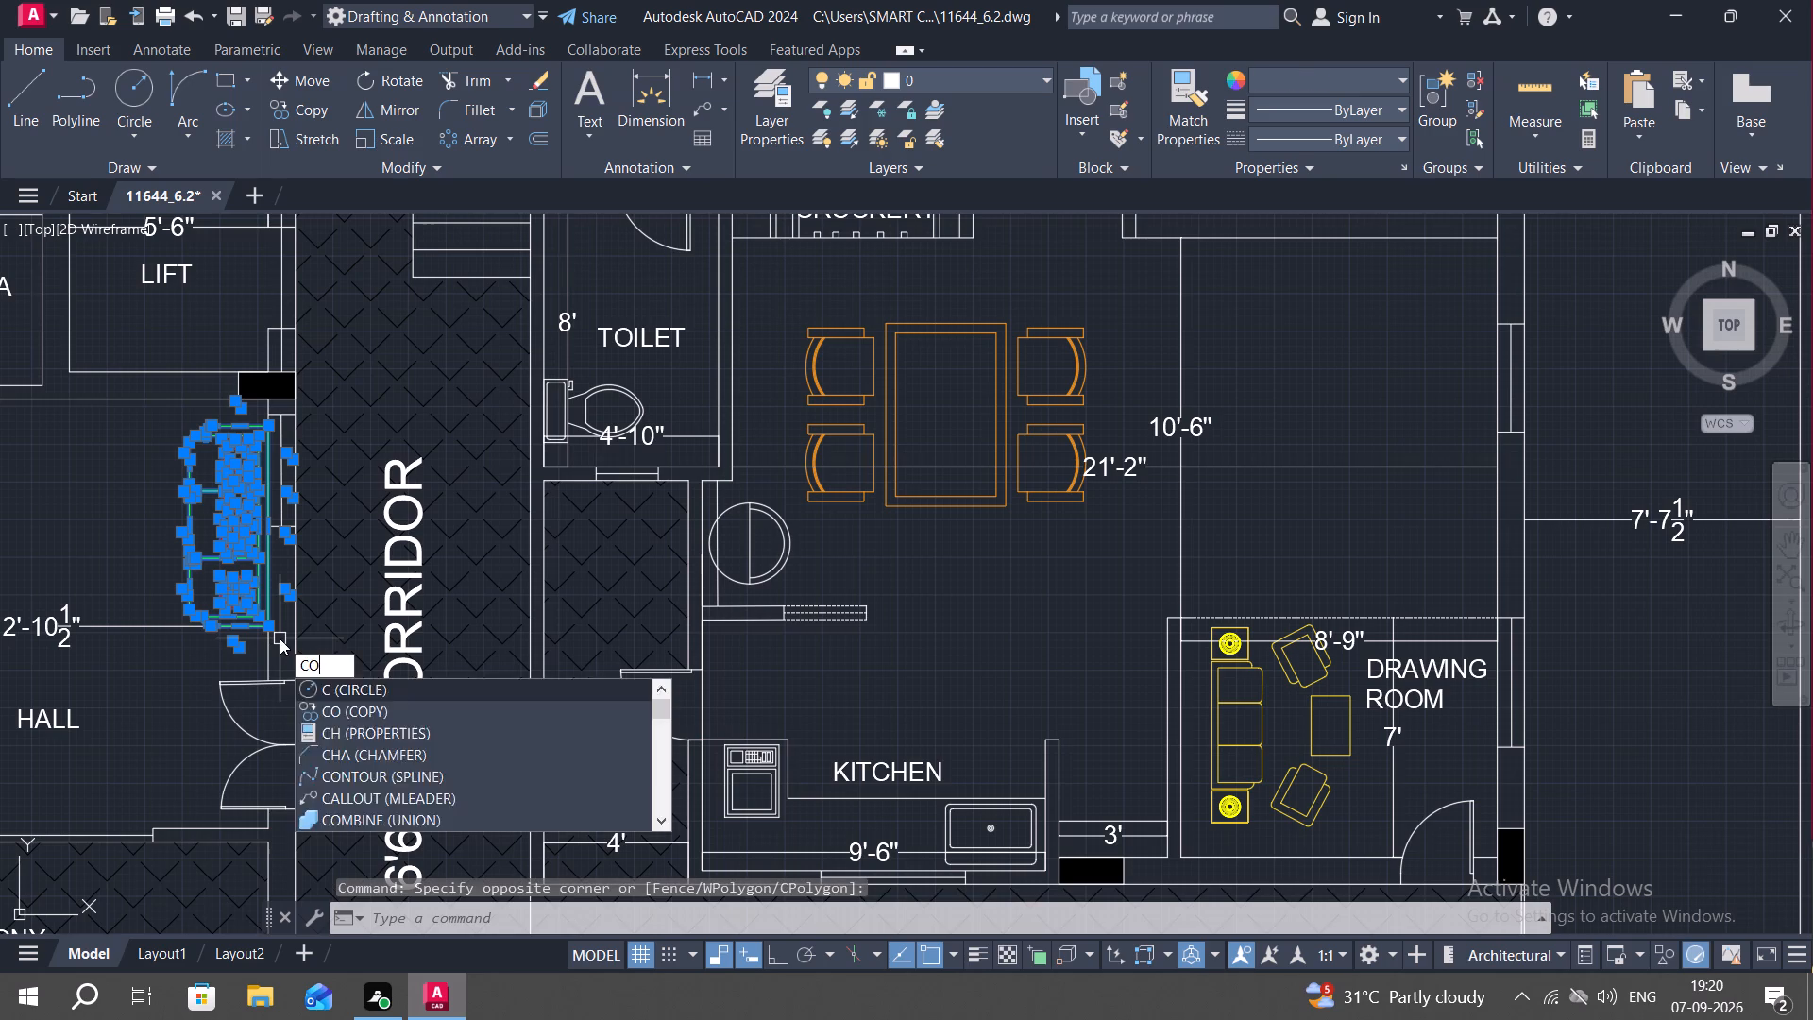
{"action": "key", "text": "space"}
{"action": "left_click", "coordinate": [266, 624]}
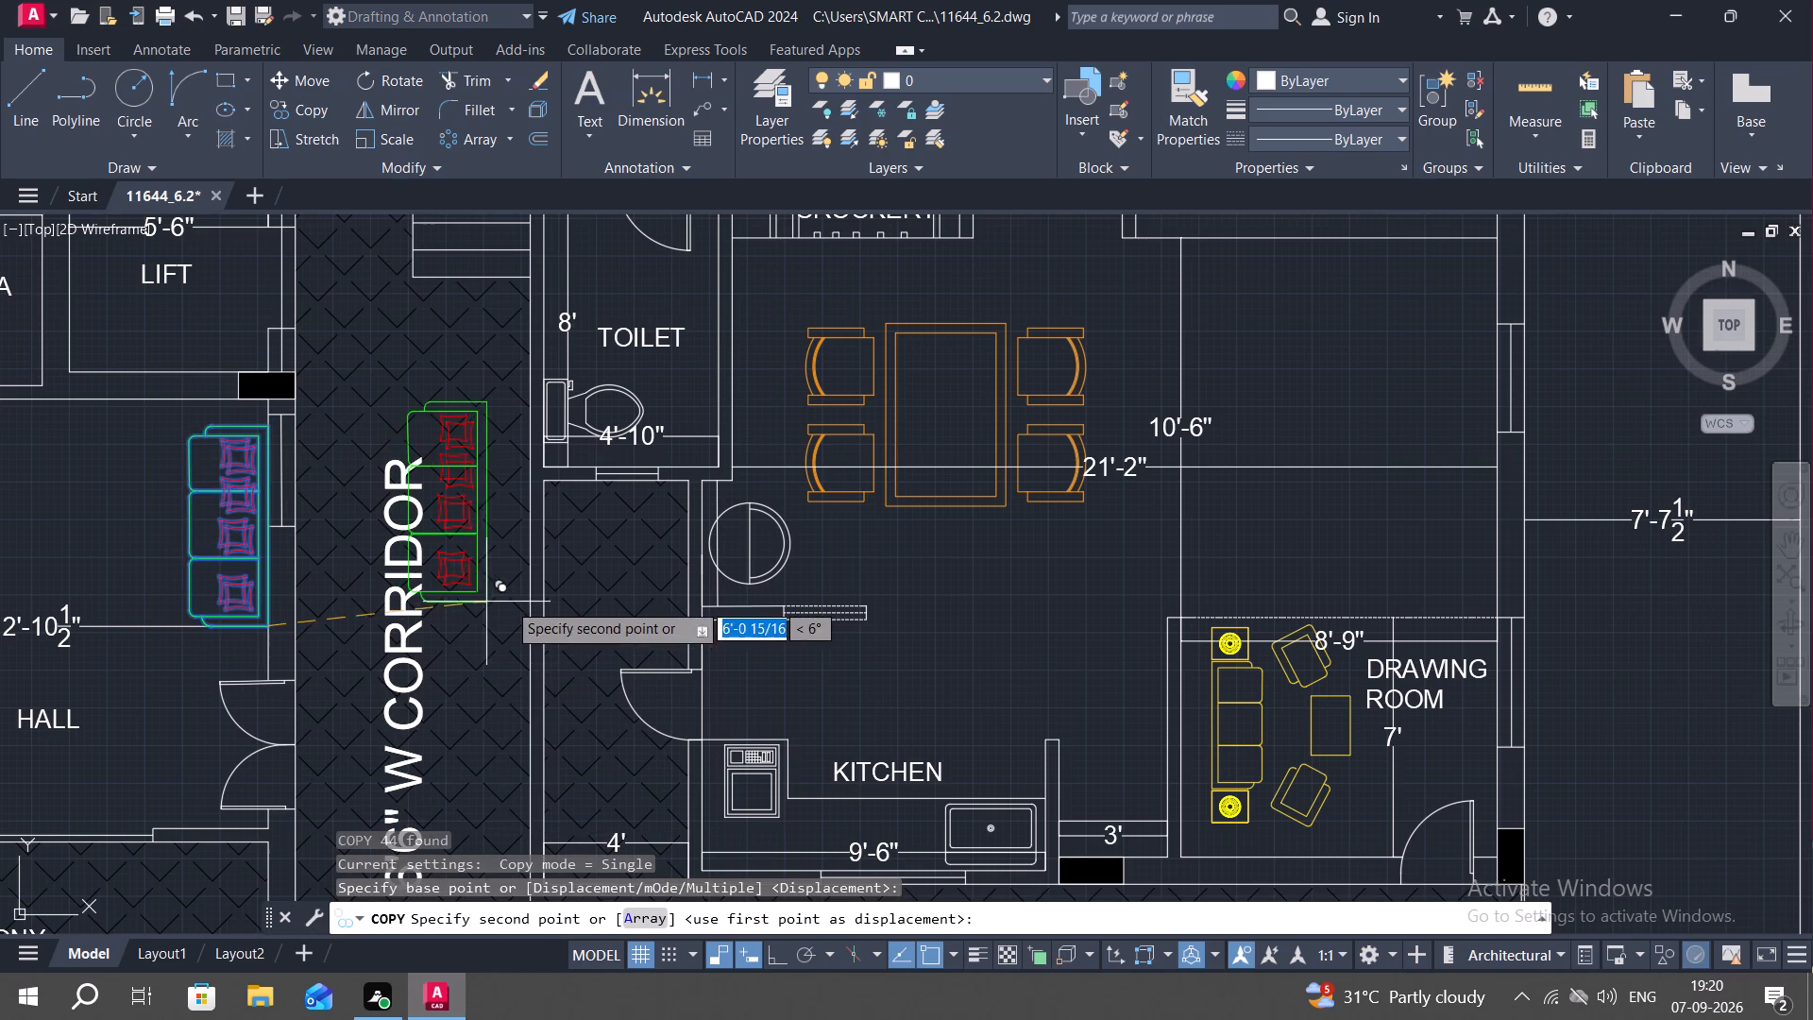
{"action": "left_click", "coordinate": [1496, 492]}
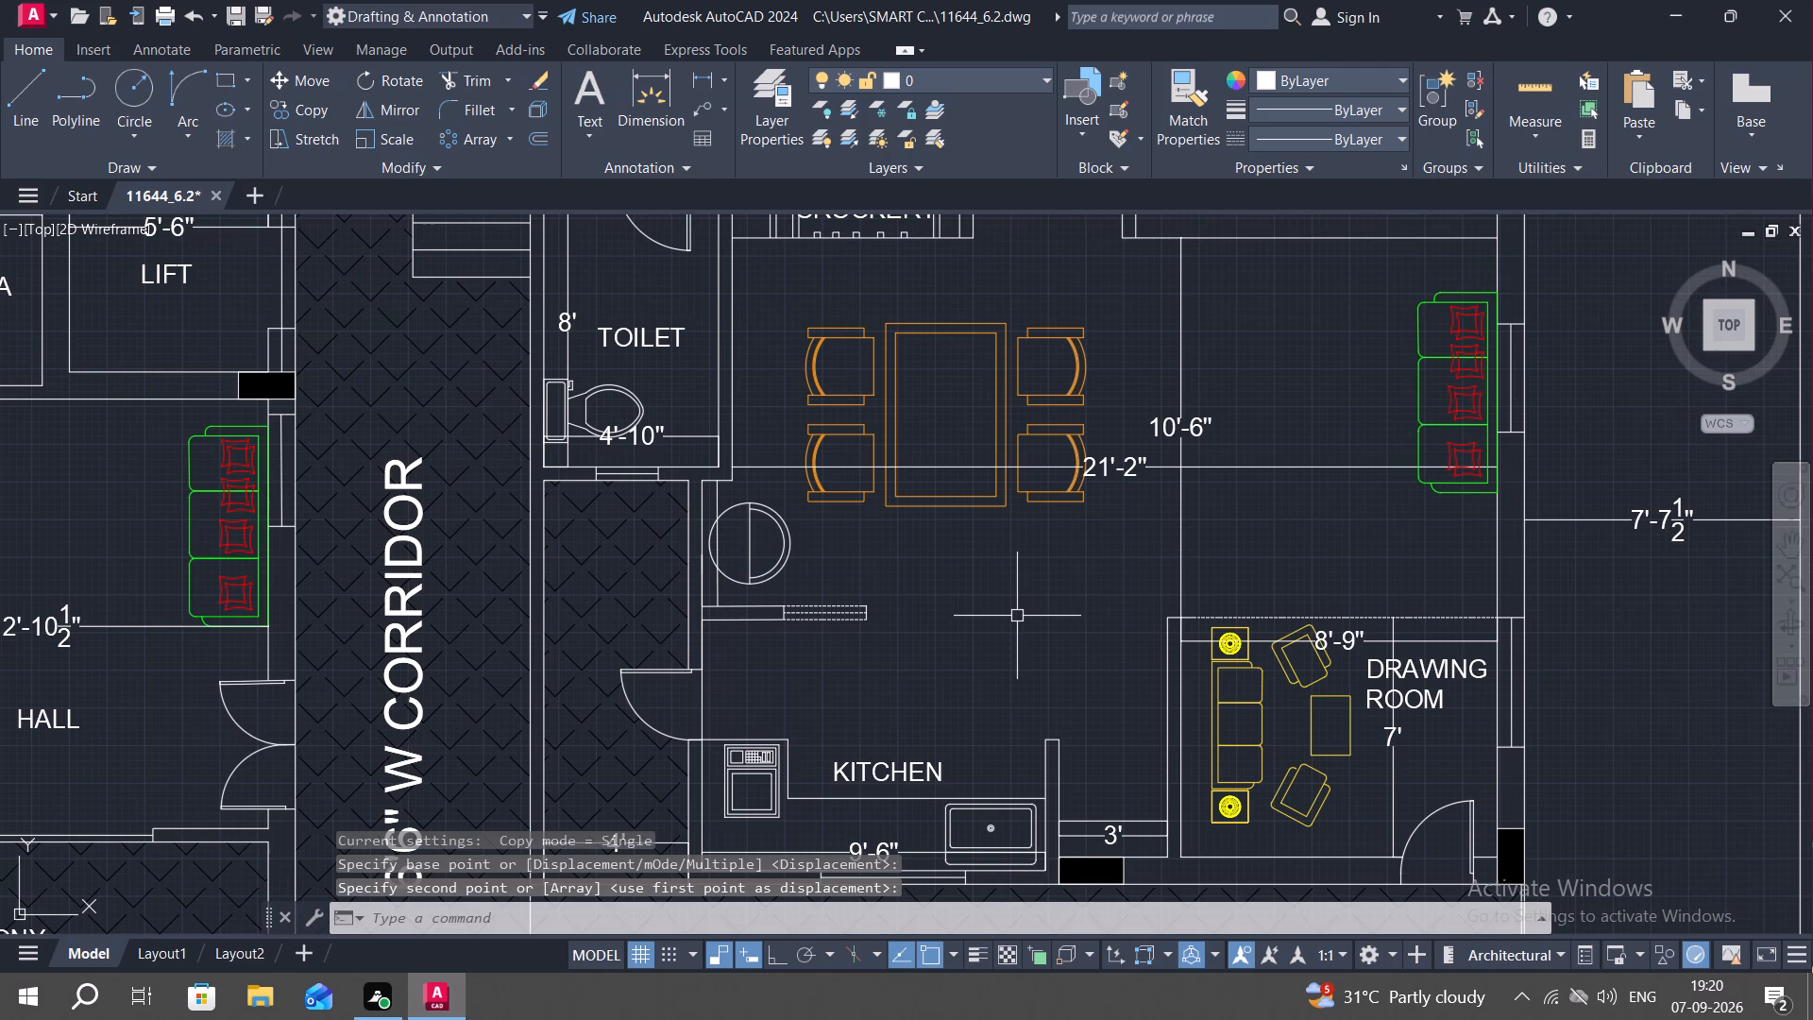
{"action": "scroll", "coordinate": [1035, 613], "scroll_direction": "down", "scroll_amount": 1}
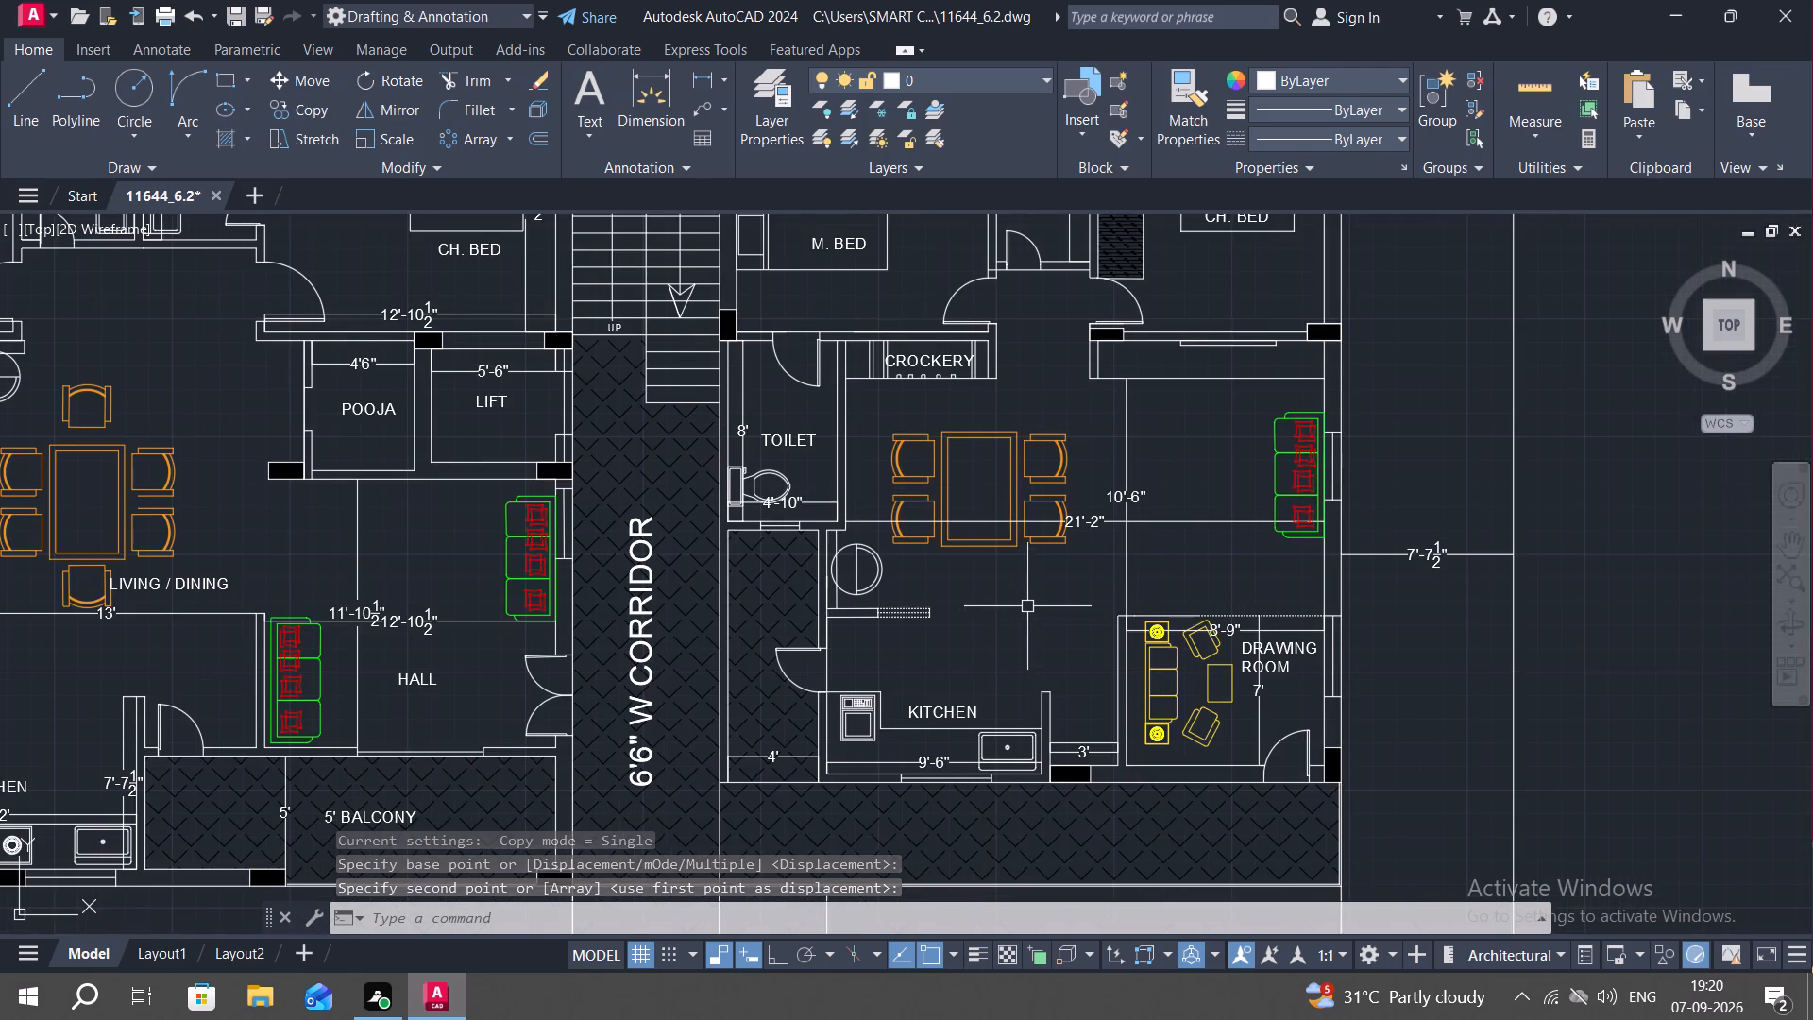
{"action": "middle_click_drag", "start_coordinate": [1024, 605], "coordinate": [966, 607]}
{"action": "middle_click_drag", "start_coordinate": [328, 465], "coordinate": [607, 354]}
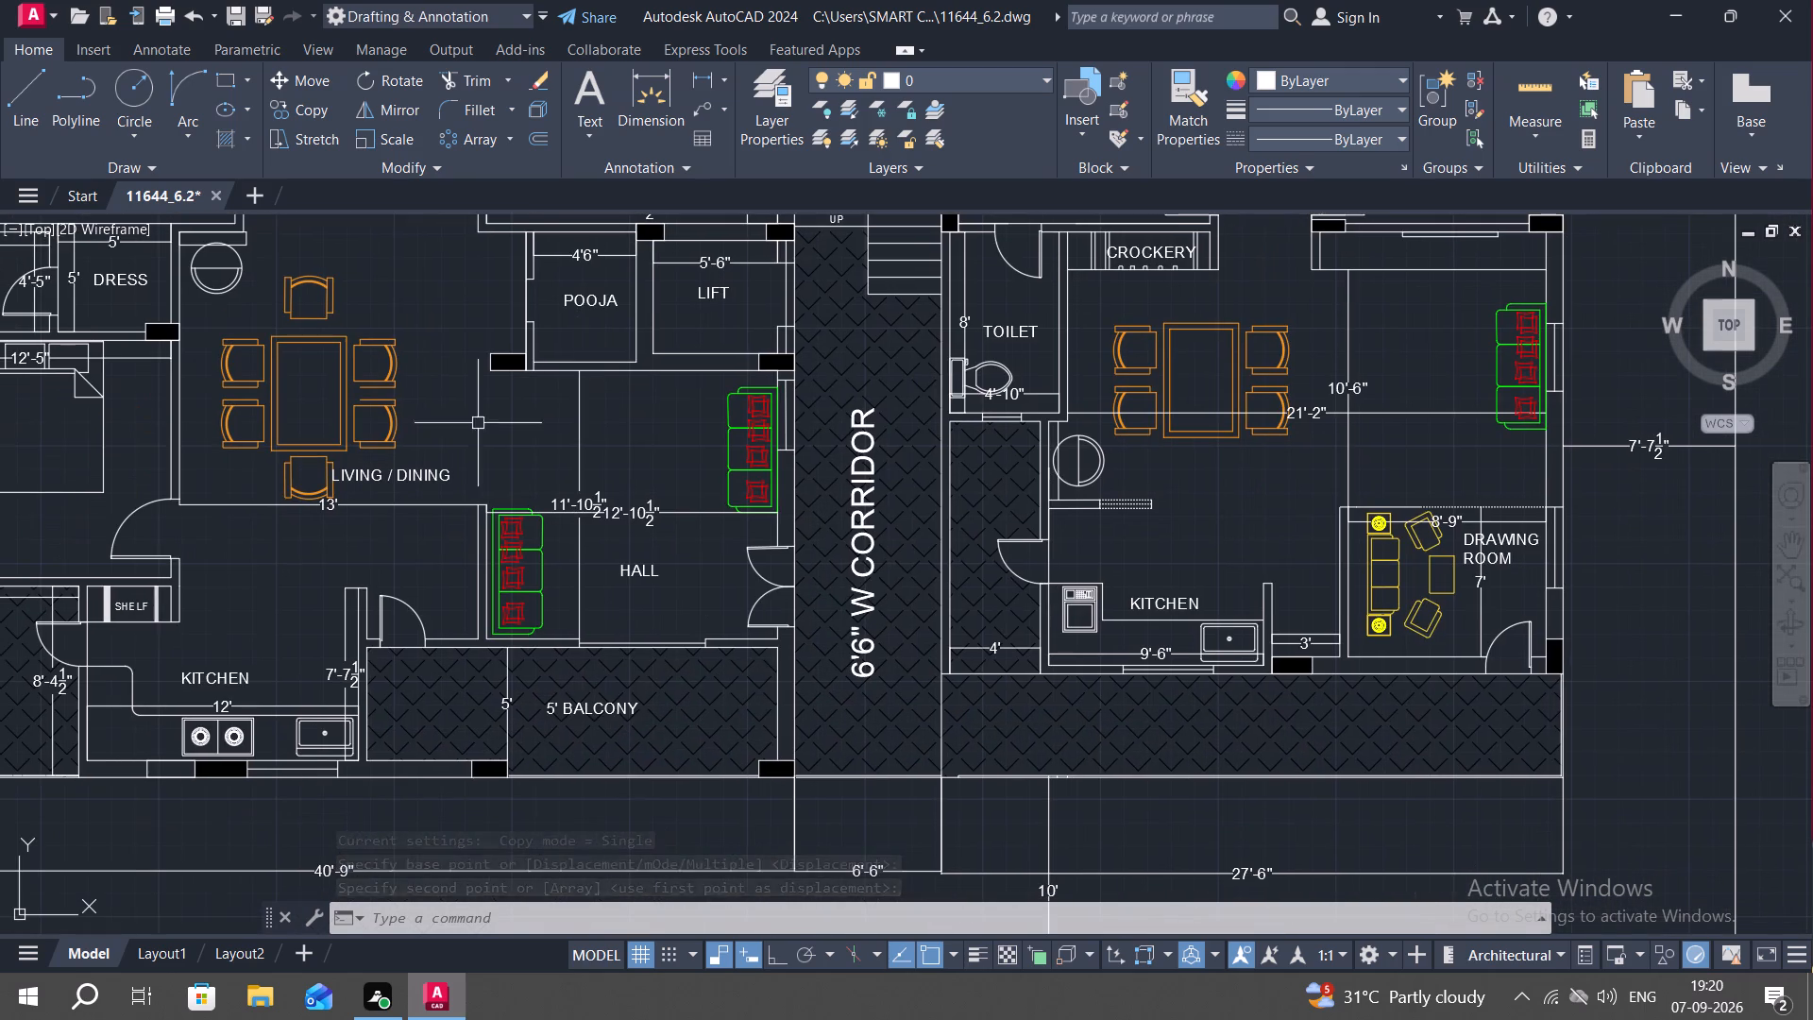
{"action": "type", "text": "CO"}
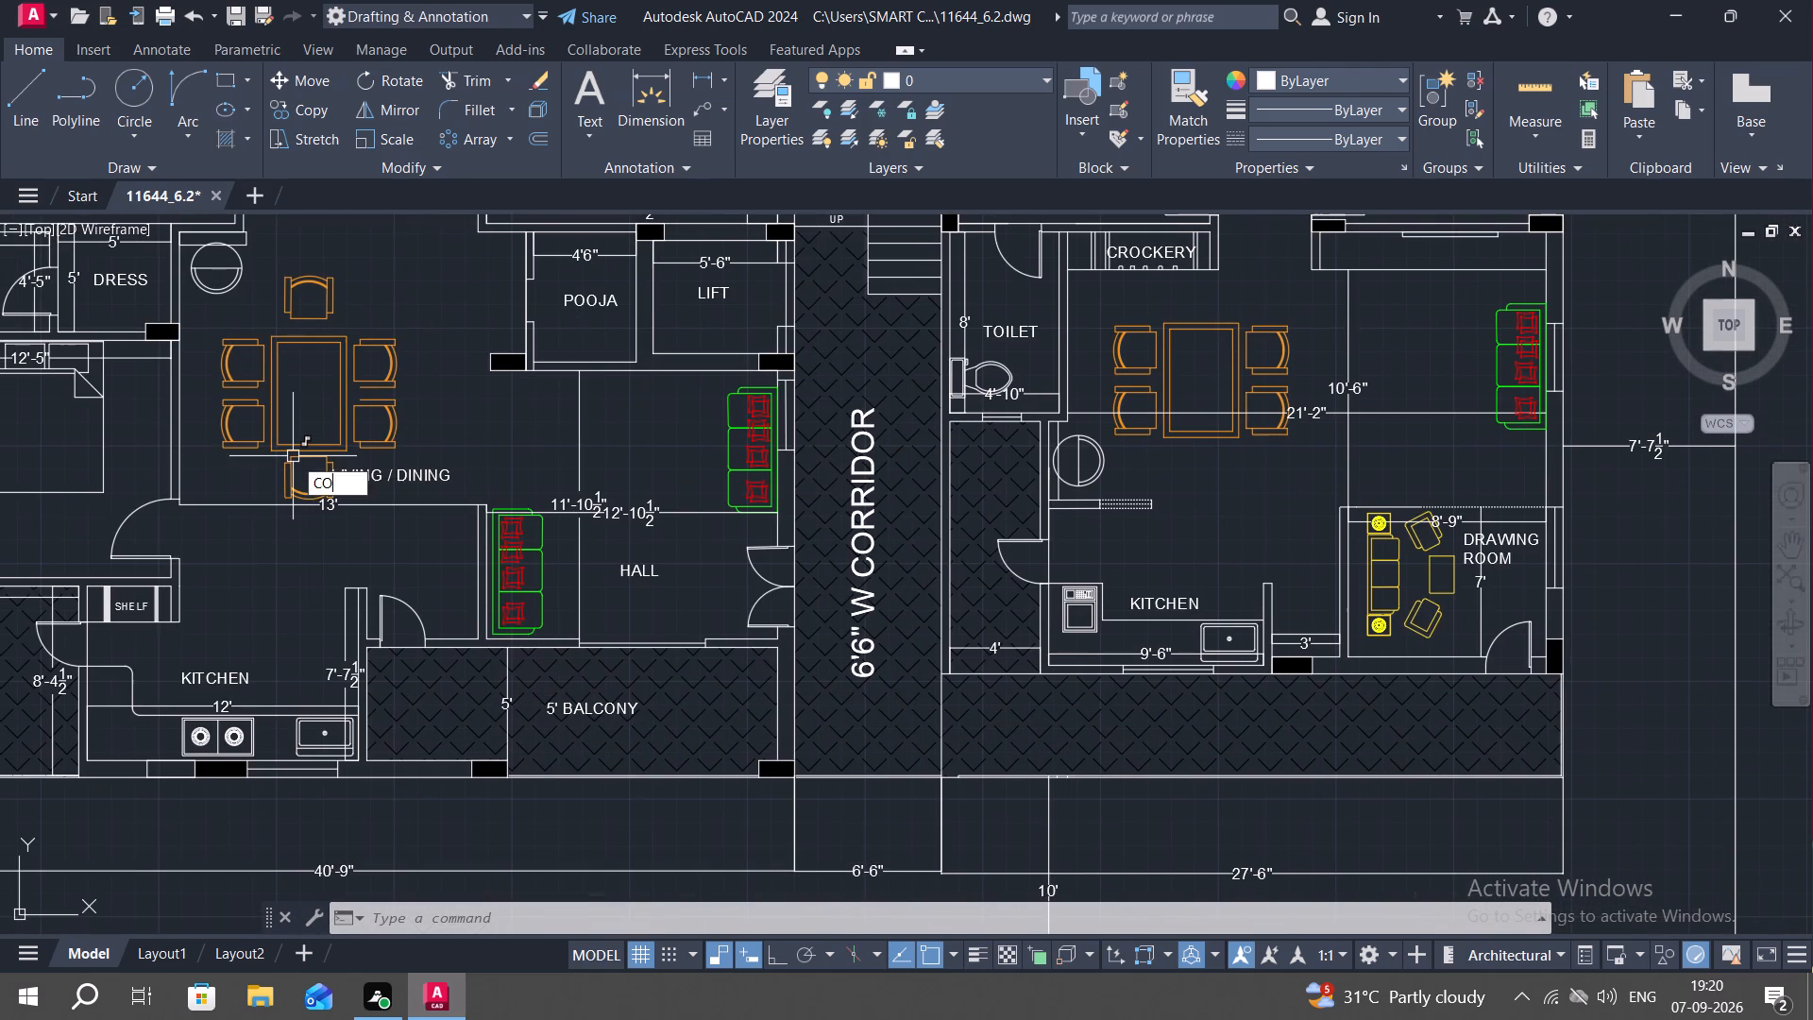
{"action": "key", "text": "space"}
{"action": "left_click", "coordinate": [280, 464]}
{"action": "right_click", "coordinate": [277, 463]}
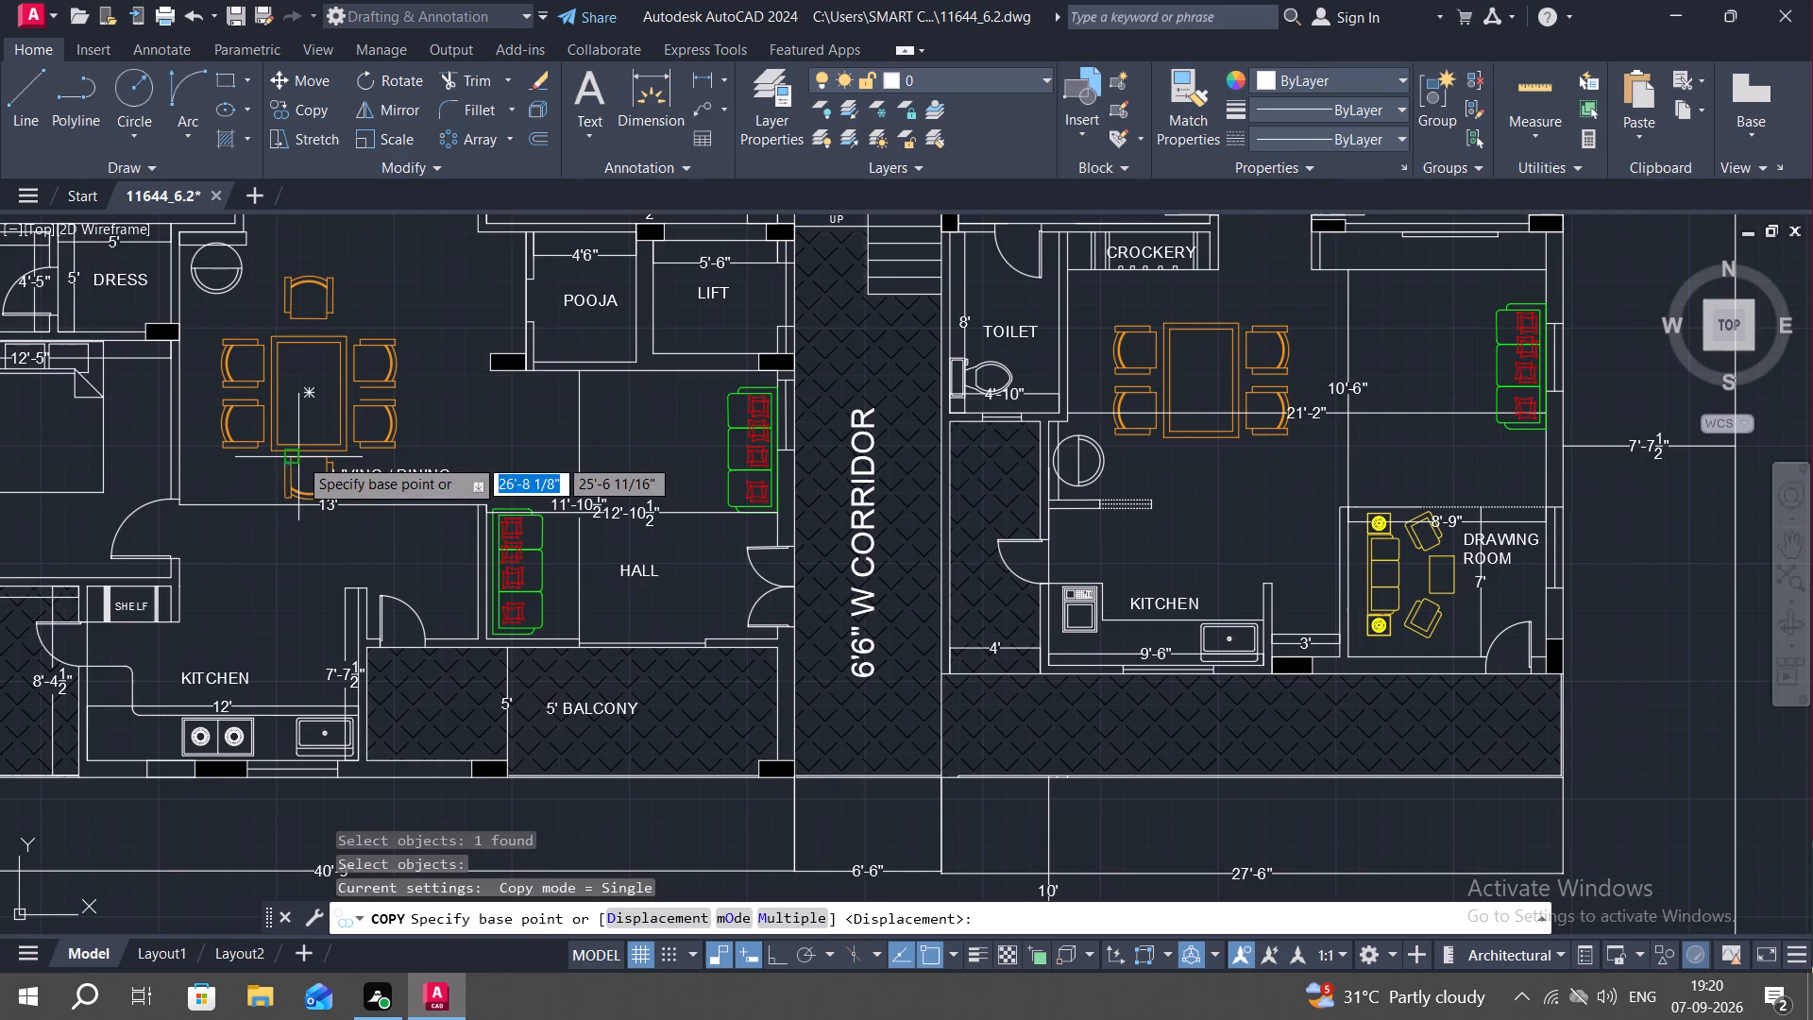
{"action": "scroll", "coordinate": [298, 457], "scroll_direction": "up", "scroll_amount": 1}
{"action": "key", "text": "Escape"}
Copy the dining chair at the lower end of the left unit's table straight across, about 39'-8", to below the right unit's dining table.
{"action": "left_click", "coordinate": [254, 460]}
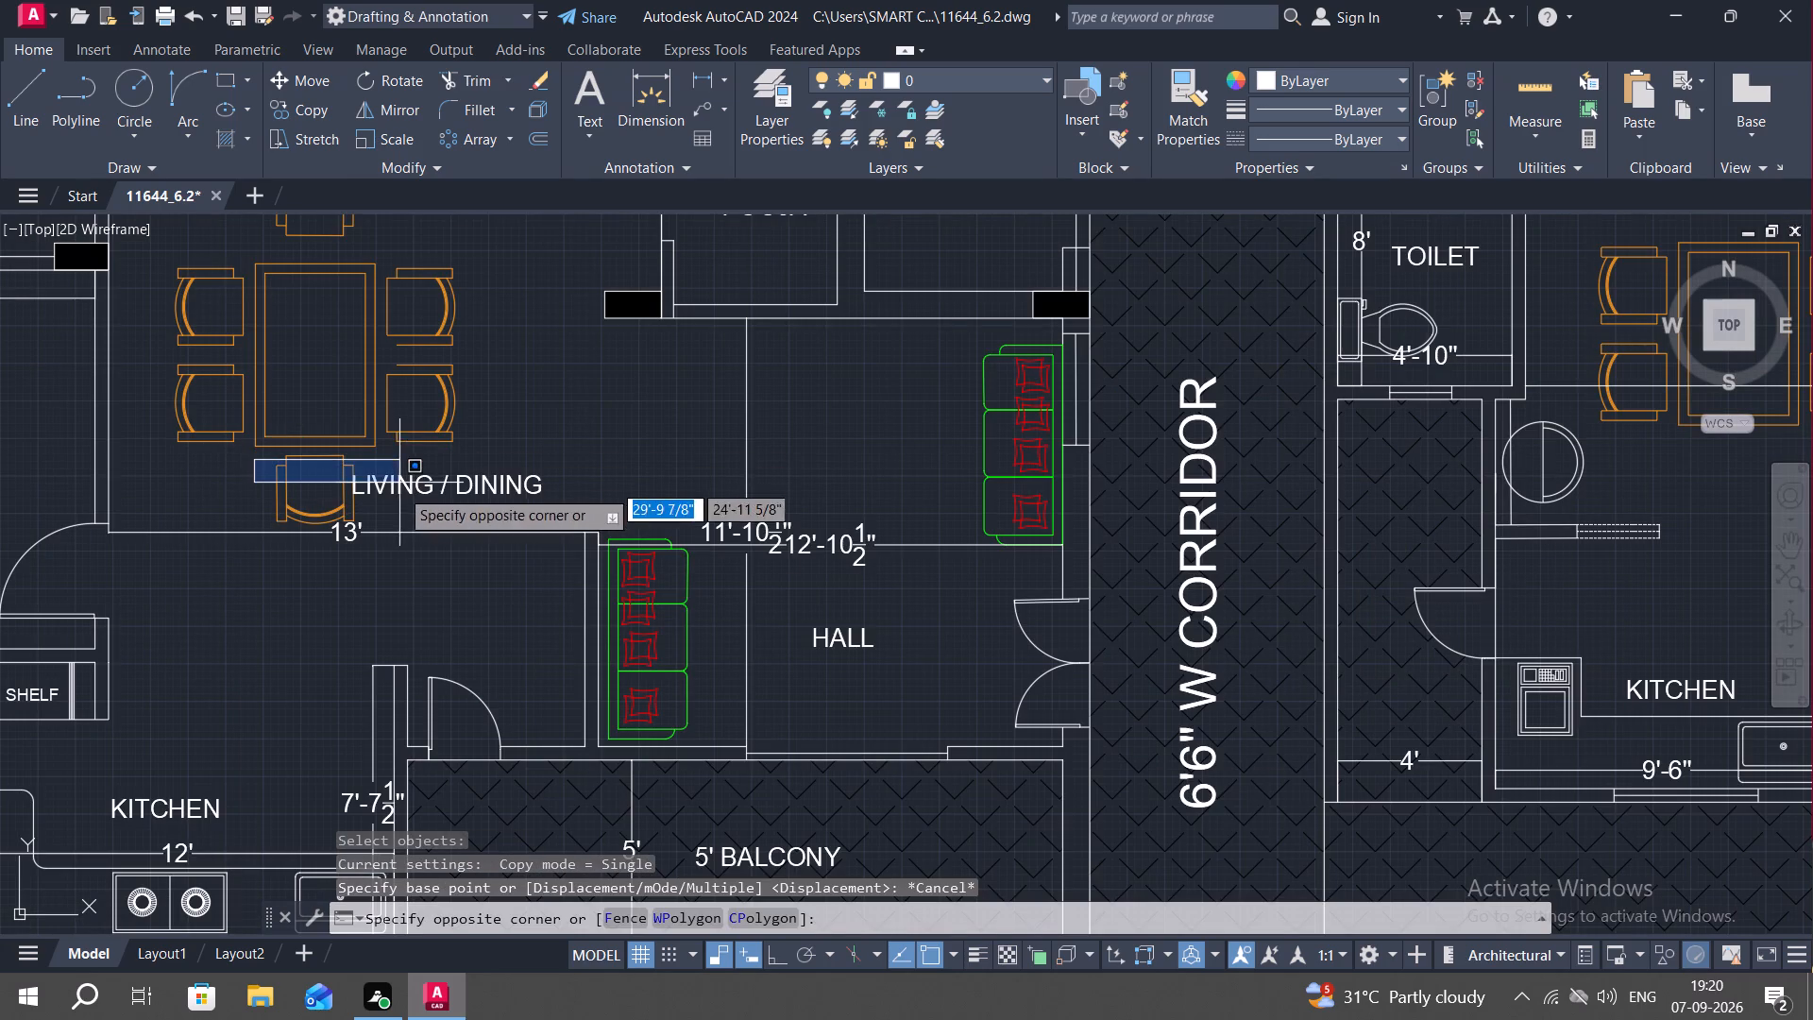
{"action": "left_click", "coordinate": [387, 535]}
{"action": "scroll", "coordinate": [332, 496], "scroll_direction": "up", "scroll_amount": 3}
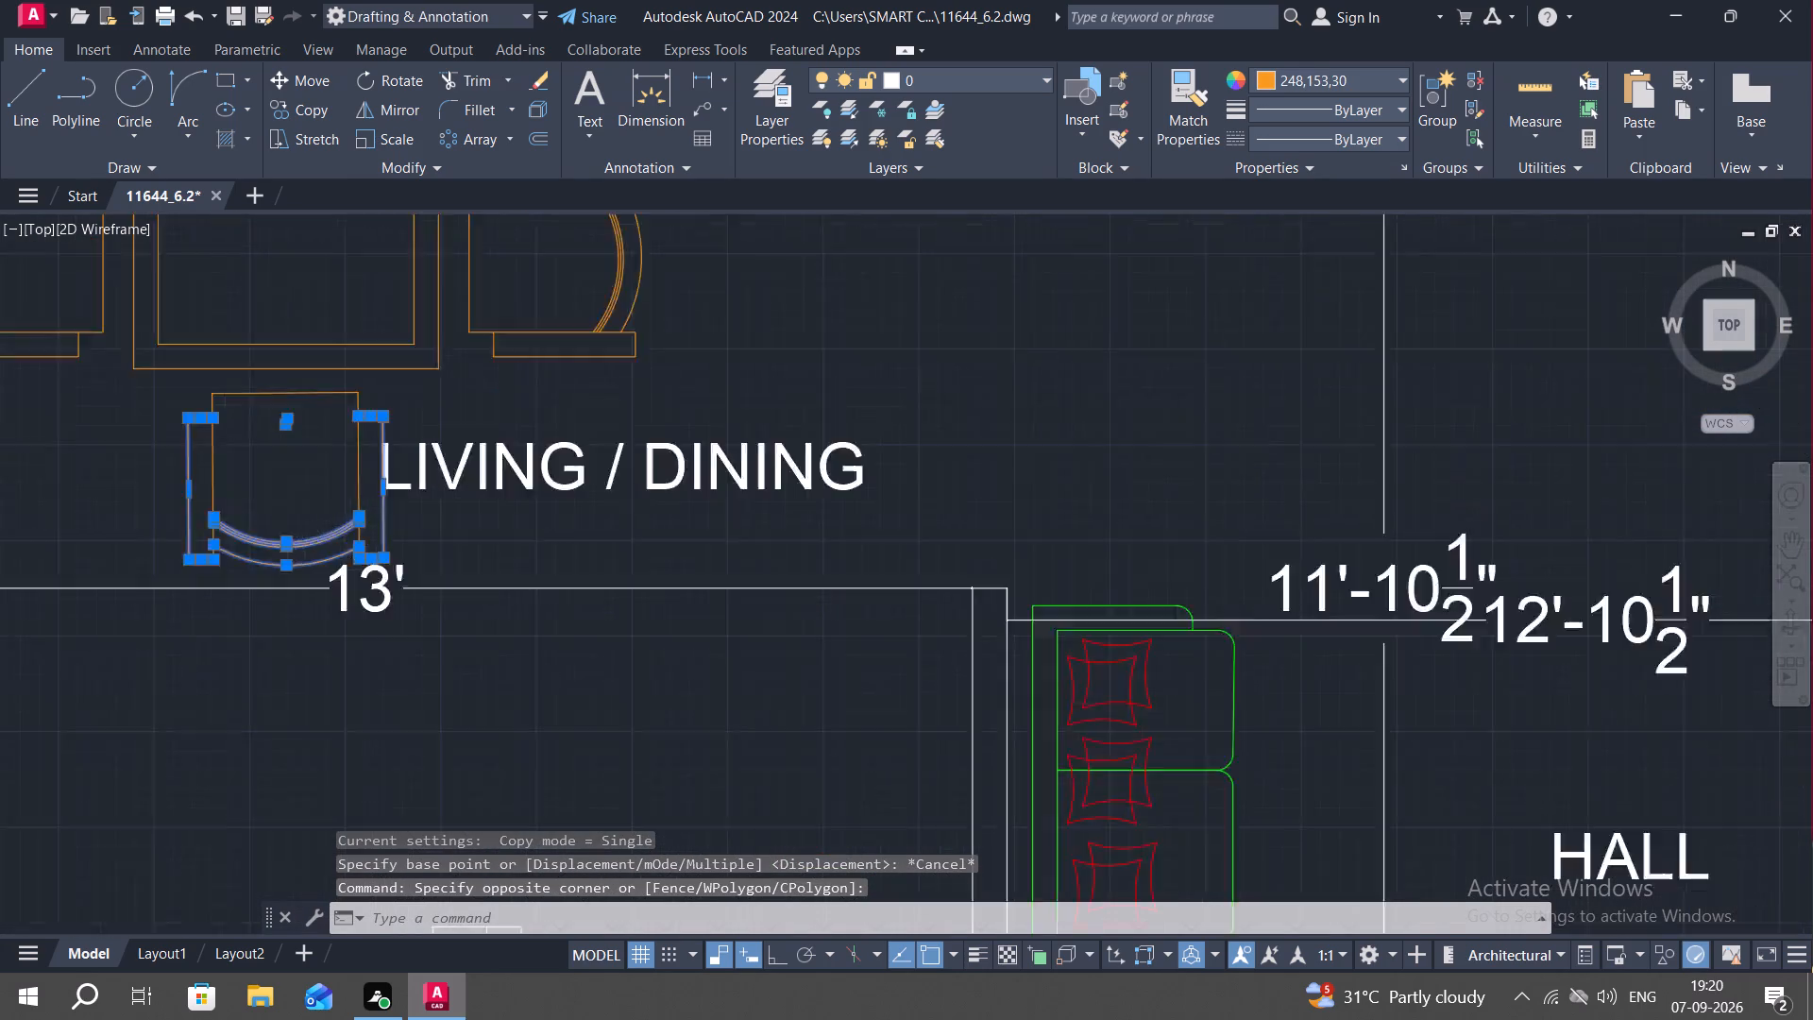
{"action": "left_click", "coordinate": [39, 310]}
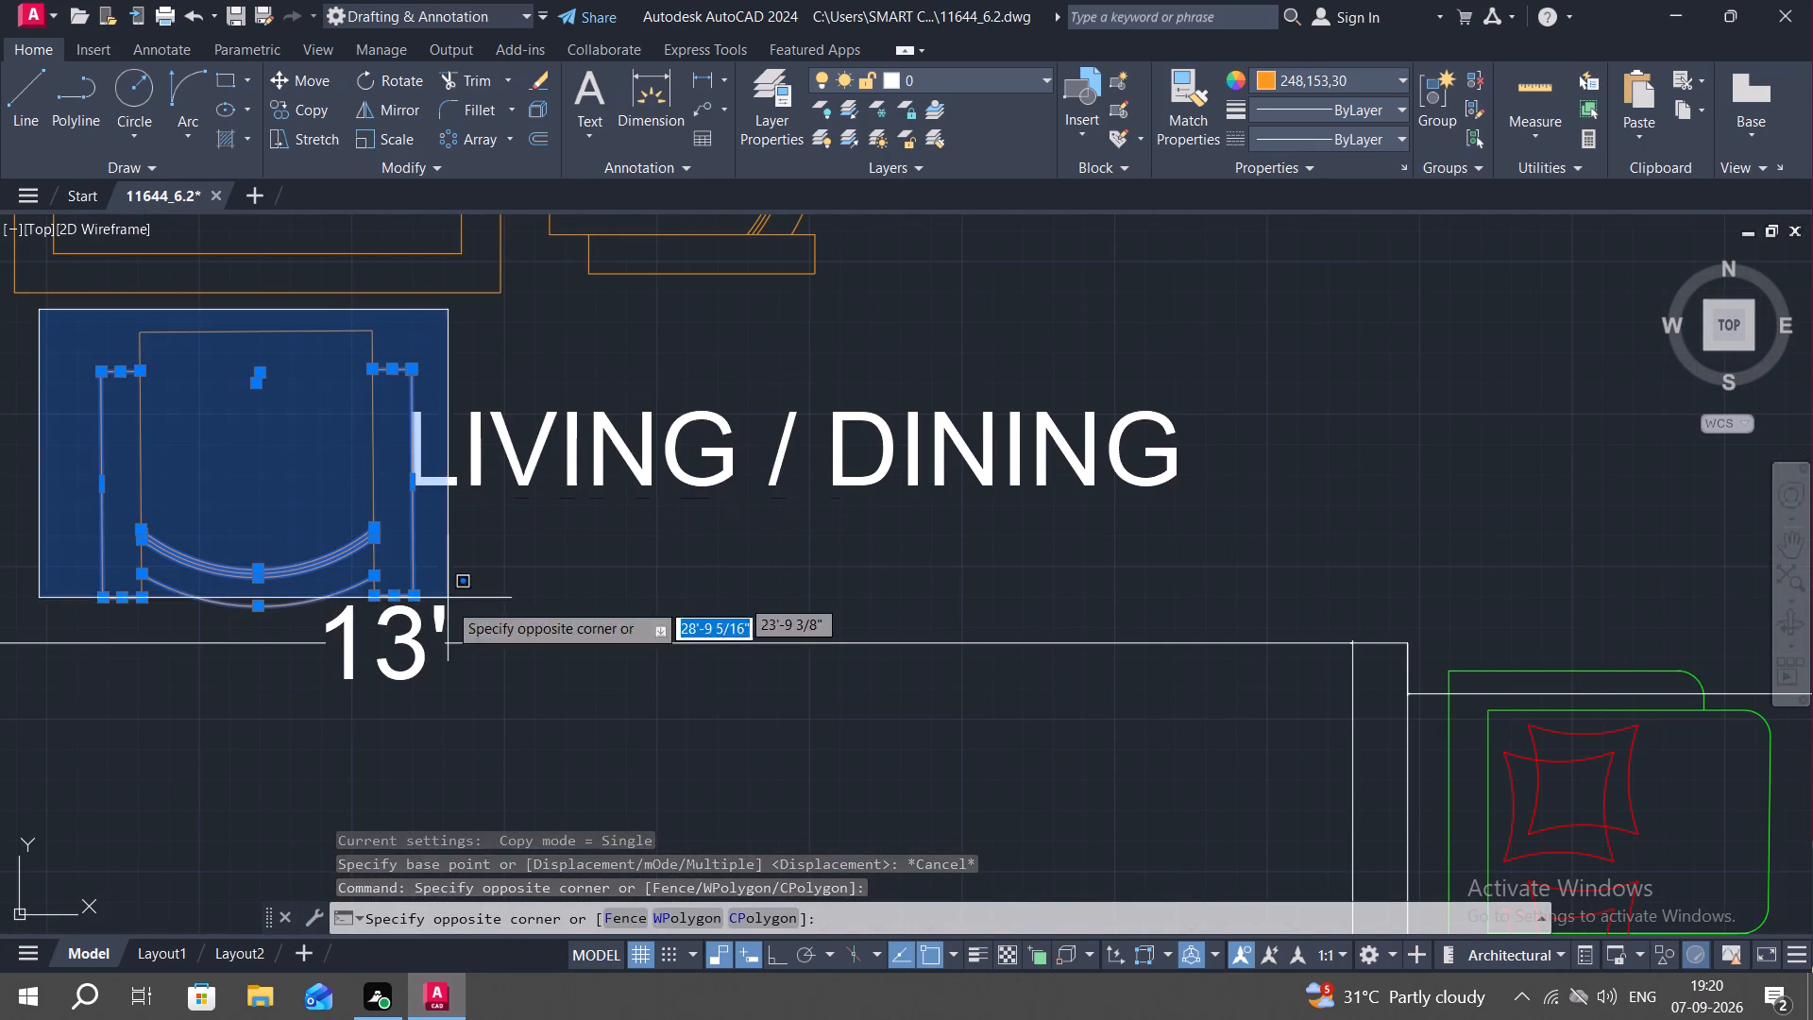
{"action": "left_click", "coordinate": [455, 632]}
{"action": "type", "text": "CO"}
{"action": "key", "text": "space"}
{"action": "key", "text": "F8"}
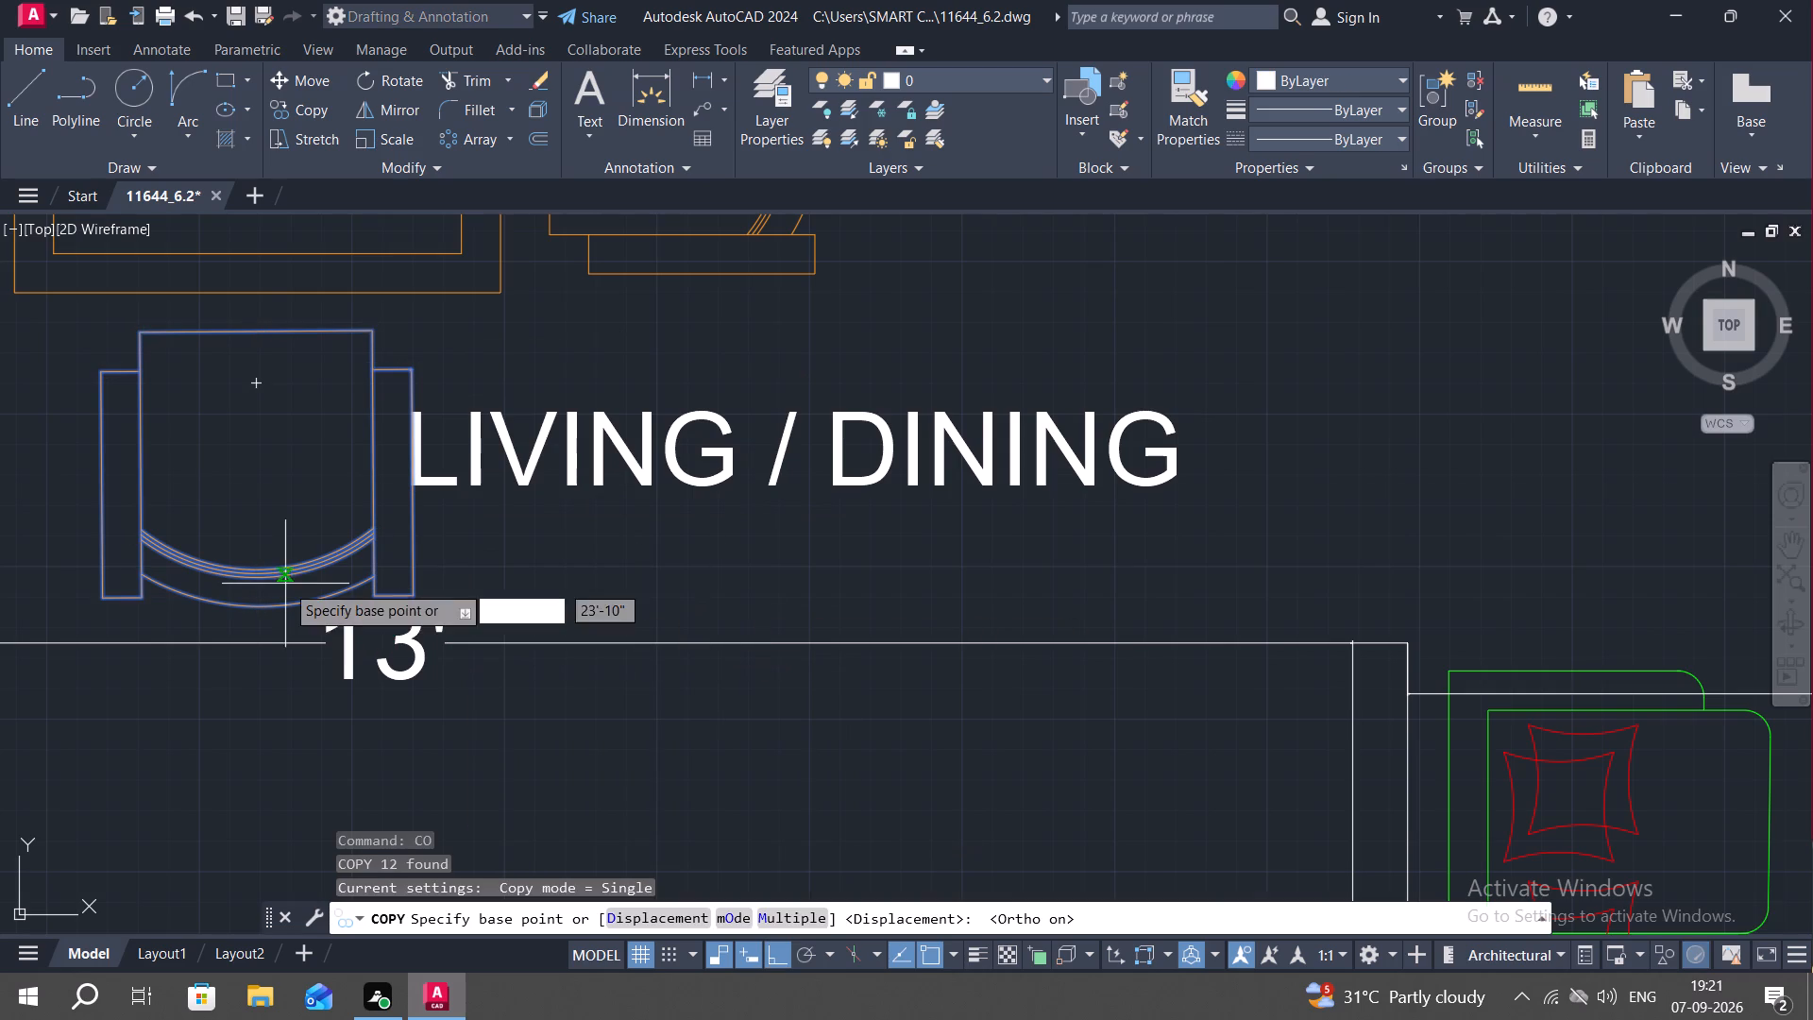
{"action": "left_click", "coordinate": [413, 598]}
{"action": "middle_click_drag", "start_coordinate": [784, 596], "coordinate": [363, 658]}
{"action": "scroll", "coordinate": [361, 659], "scroll_direction": "down", "scroll_amount": 3}
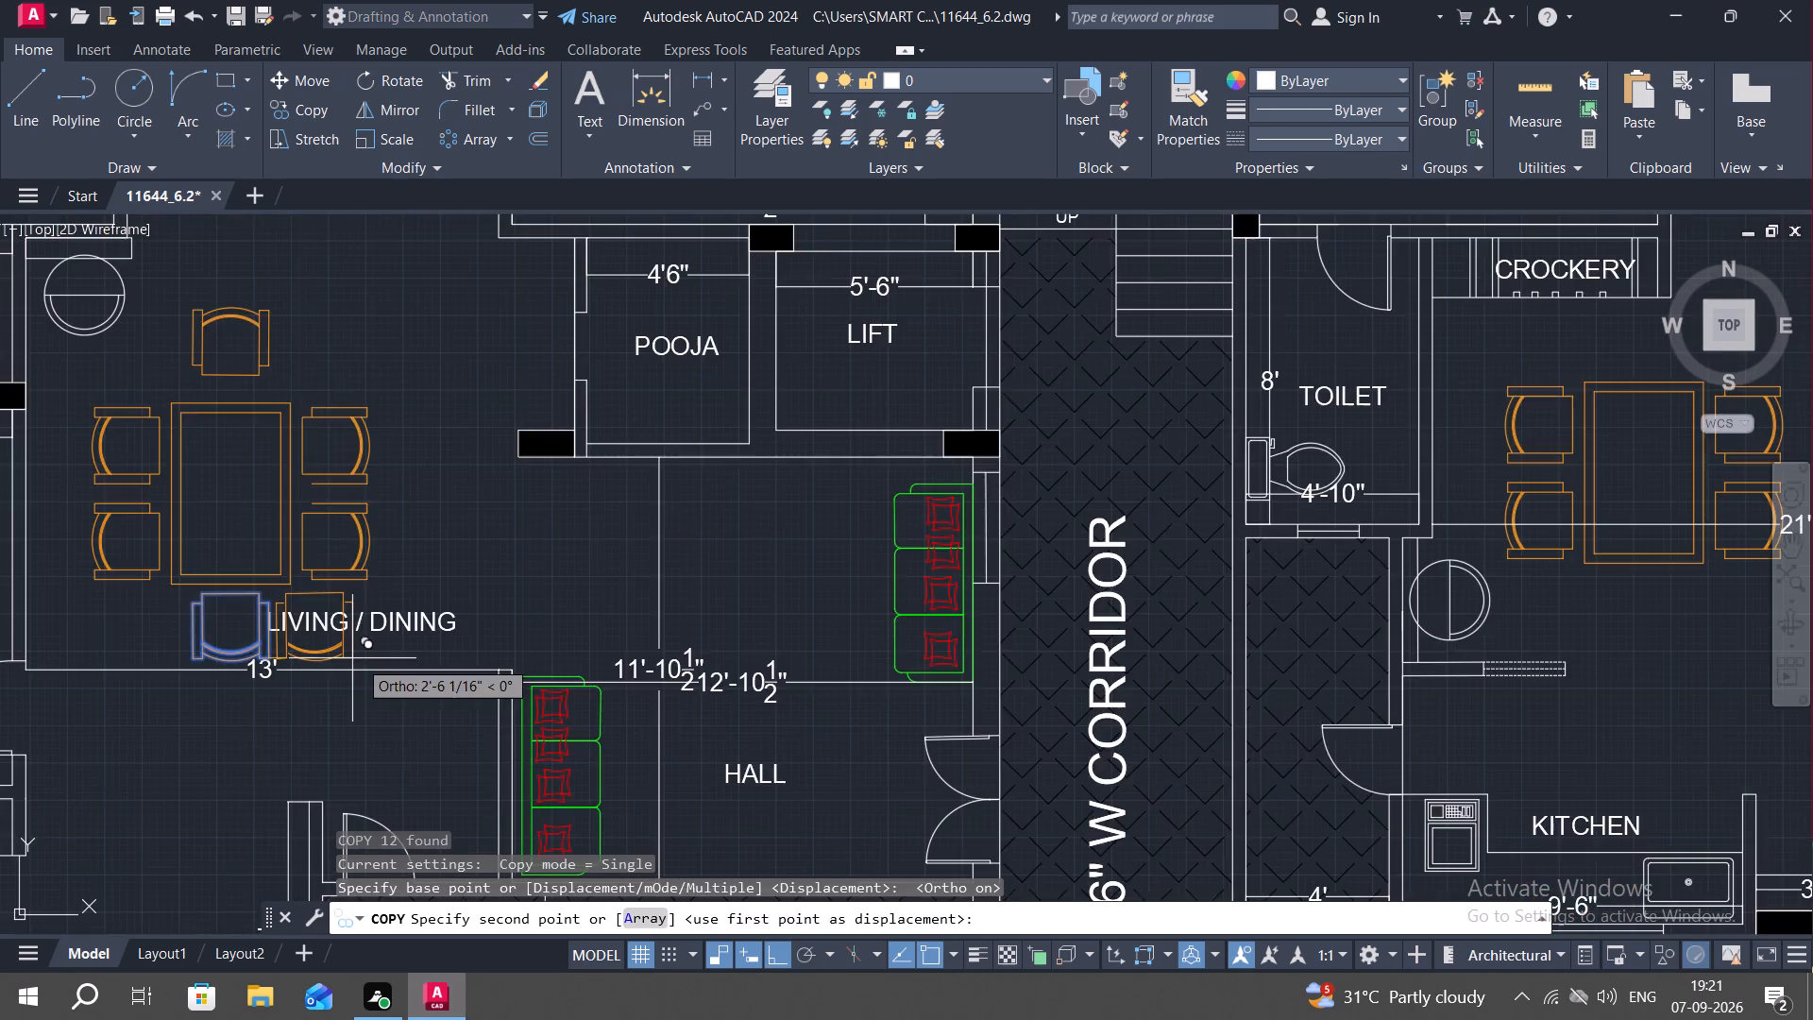
{"action": "scroll", "coordinate": [352, 658], "scroll_direction": "down", "scroll_amount": 2}
{"action": "scroll", "coordinate": [873, 633], "scroll_direction": "up", "scroll_amount": 3}
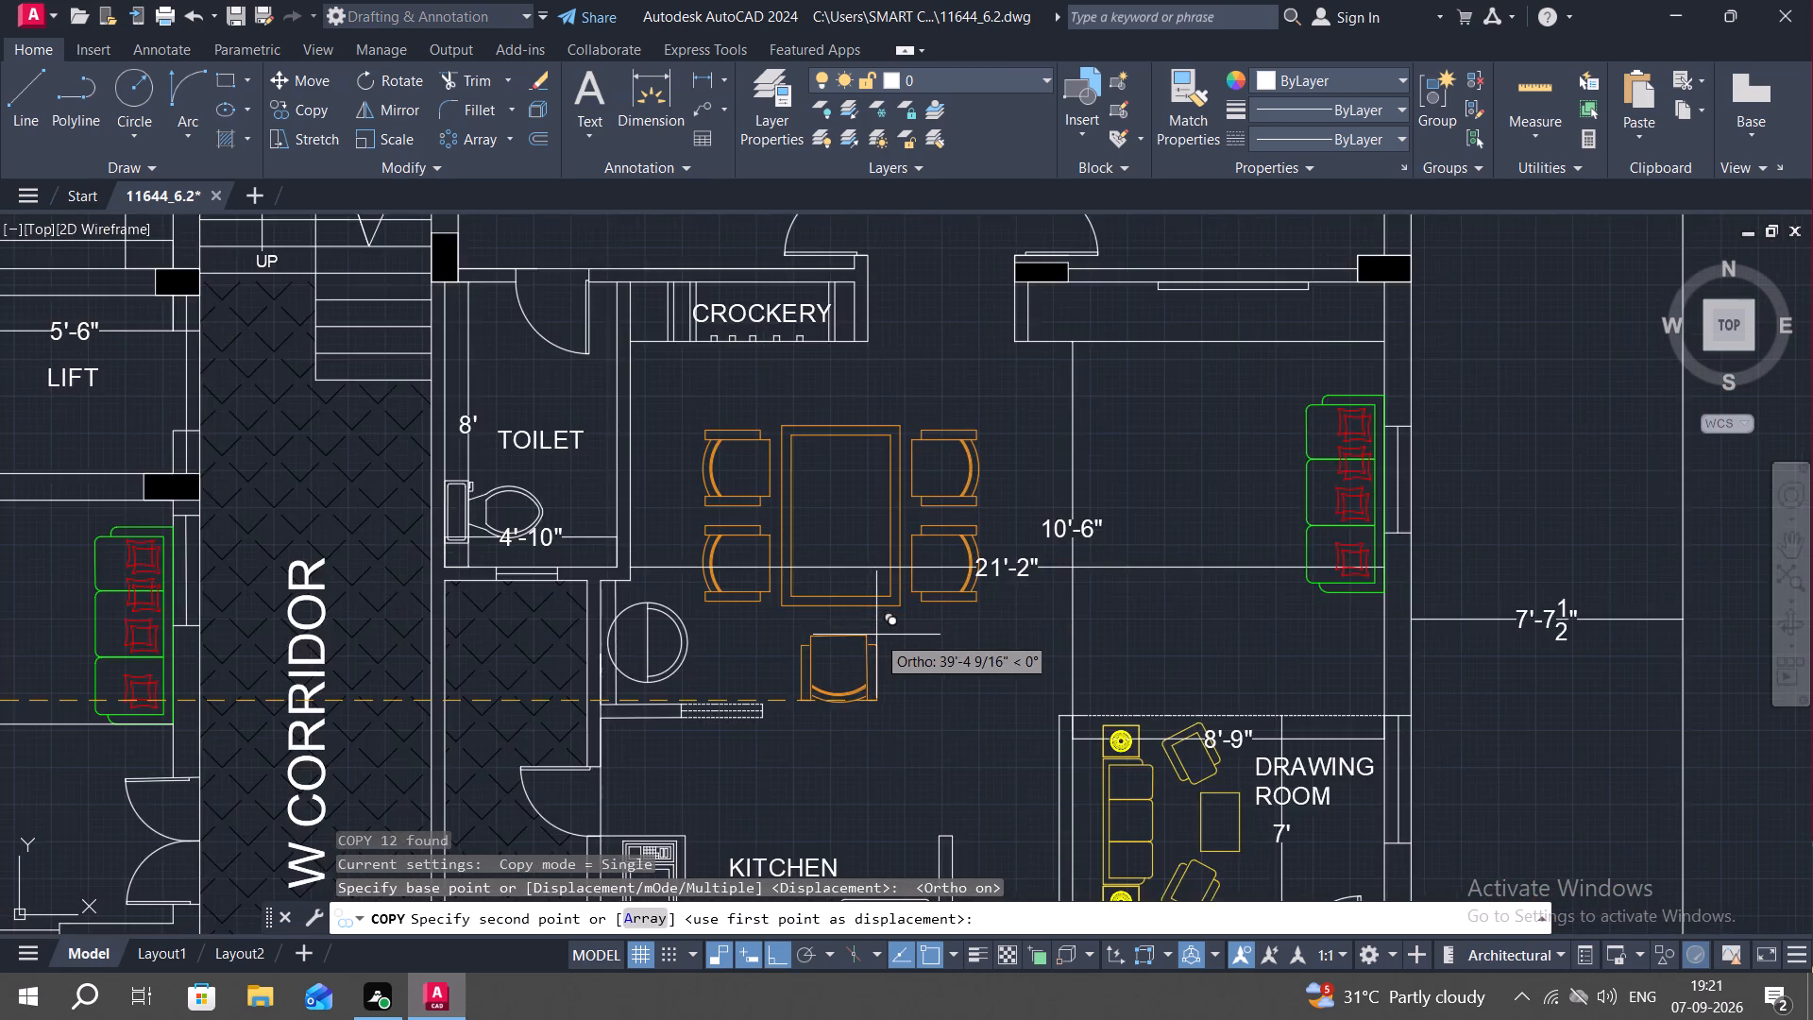
{"action": "scroll", "coordinate": [876, 635], "scroll_direction": "up", "scroll_amount": 1}
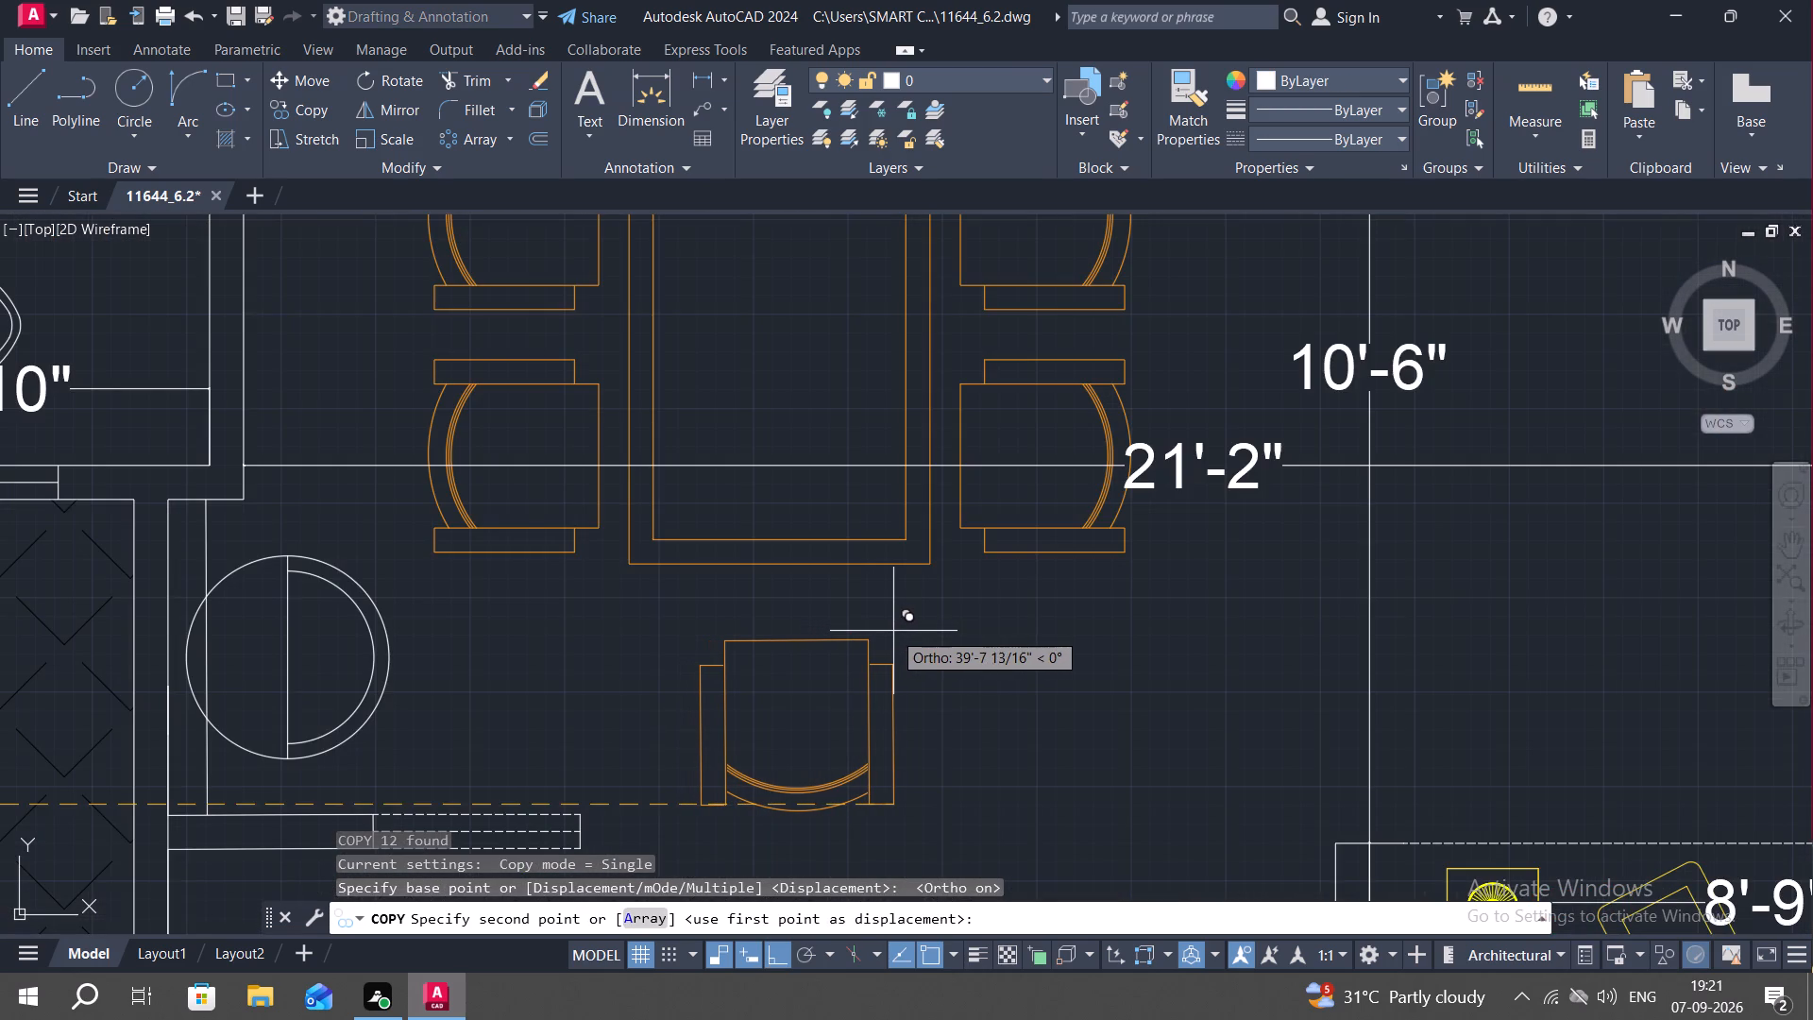
{"action": "left_click", "coordinate": [893, 631]}
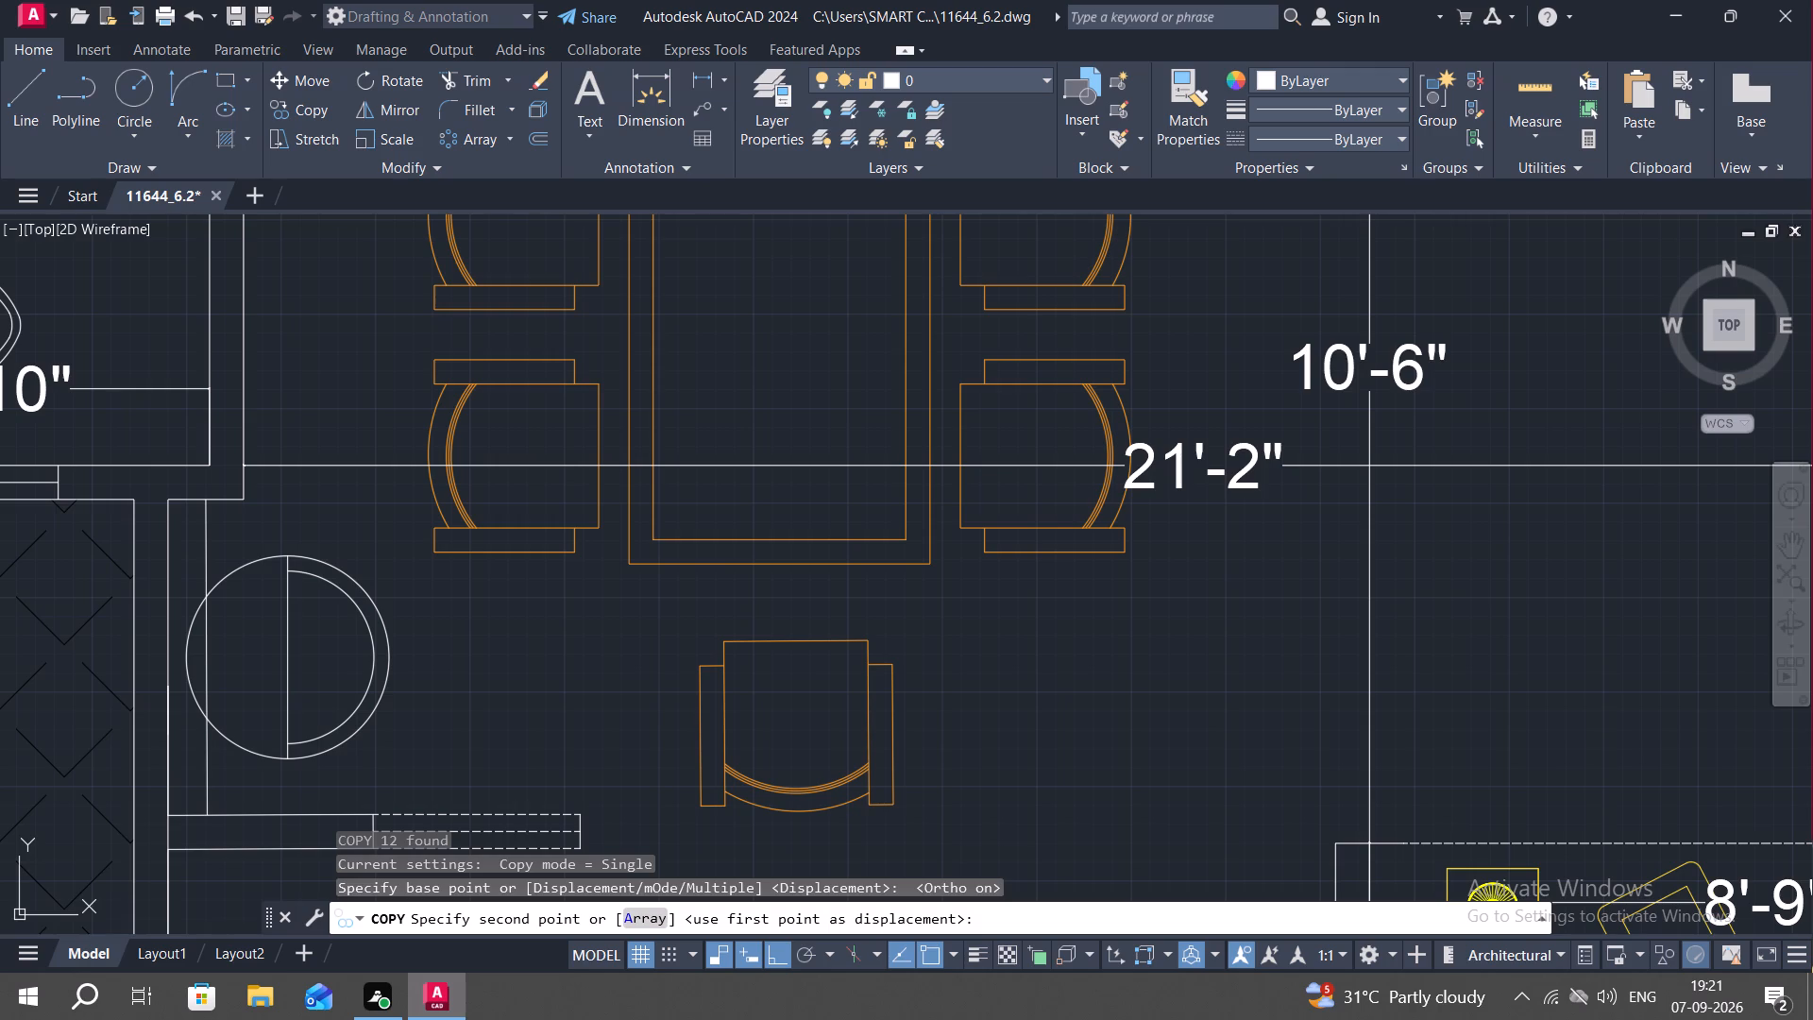
{"action": "key", "text": "Escape"}
{"action": "key", "text": "Escape"}
{"action": "key", "text": "Escape"}
{"action": "key", "text": "Escape"}
{"action": "key", "text": "Escape"}
{"action": "key", "text": "Escape"}
{"action": "key", "text": "Escape"}
{"action": "key", "text": "Escape"}
{"action": "key", "text": "Escape"}
{"action": "key", "text": "Escape"}
{"action": "key", "text": "Escape"}
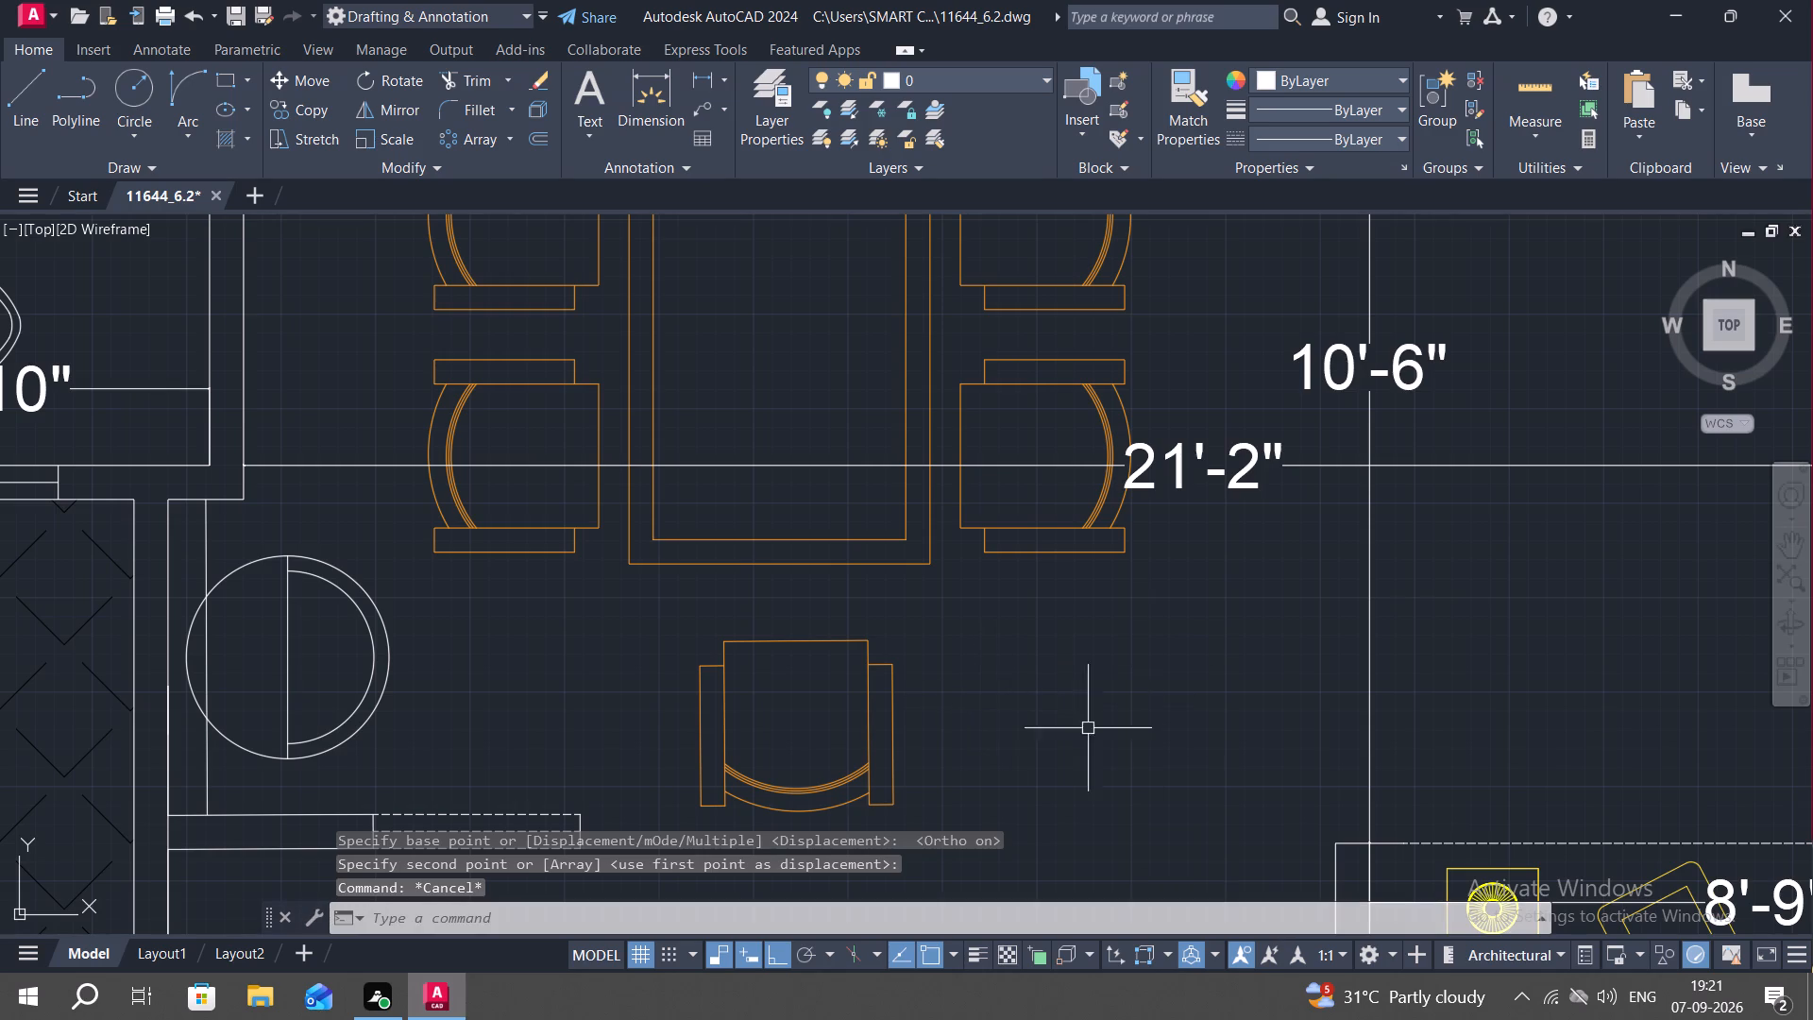
Copy the staircase's UP label into the recess above the right unit's living area, between the two black columns.
{"action": "middle_click_drag", "start_coordinate": [1135, 597], "coordinate": [1130, 803]}
{"action": "scroll", "coordinate": [1137, 767], "scroll_direction": "down", "scroll_amount": 2}
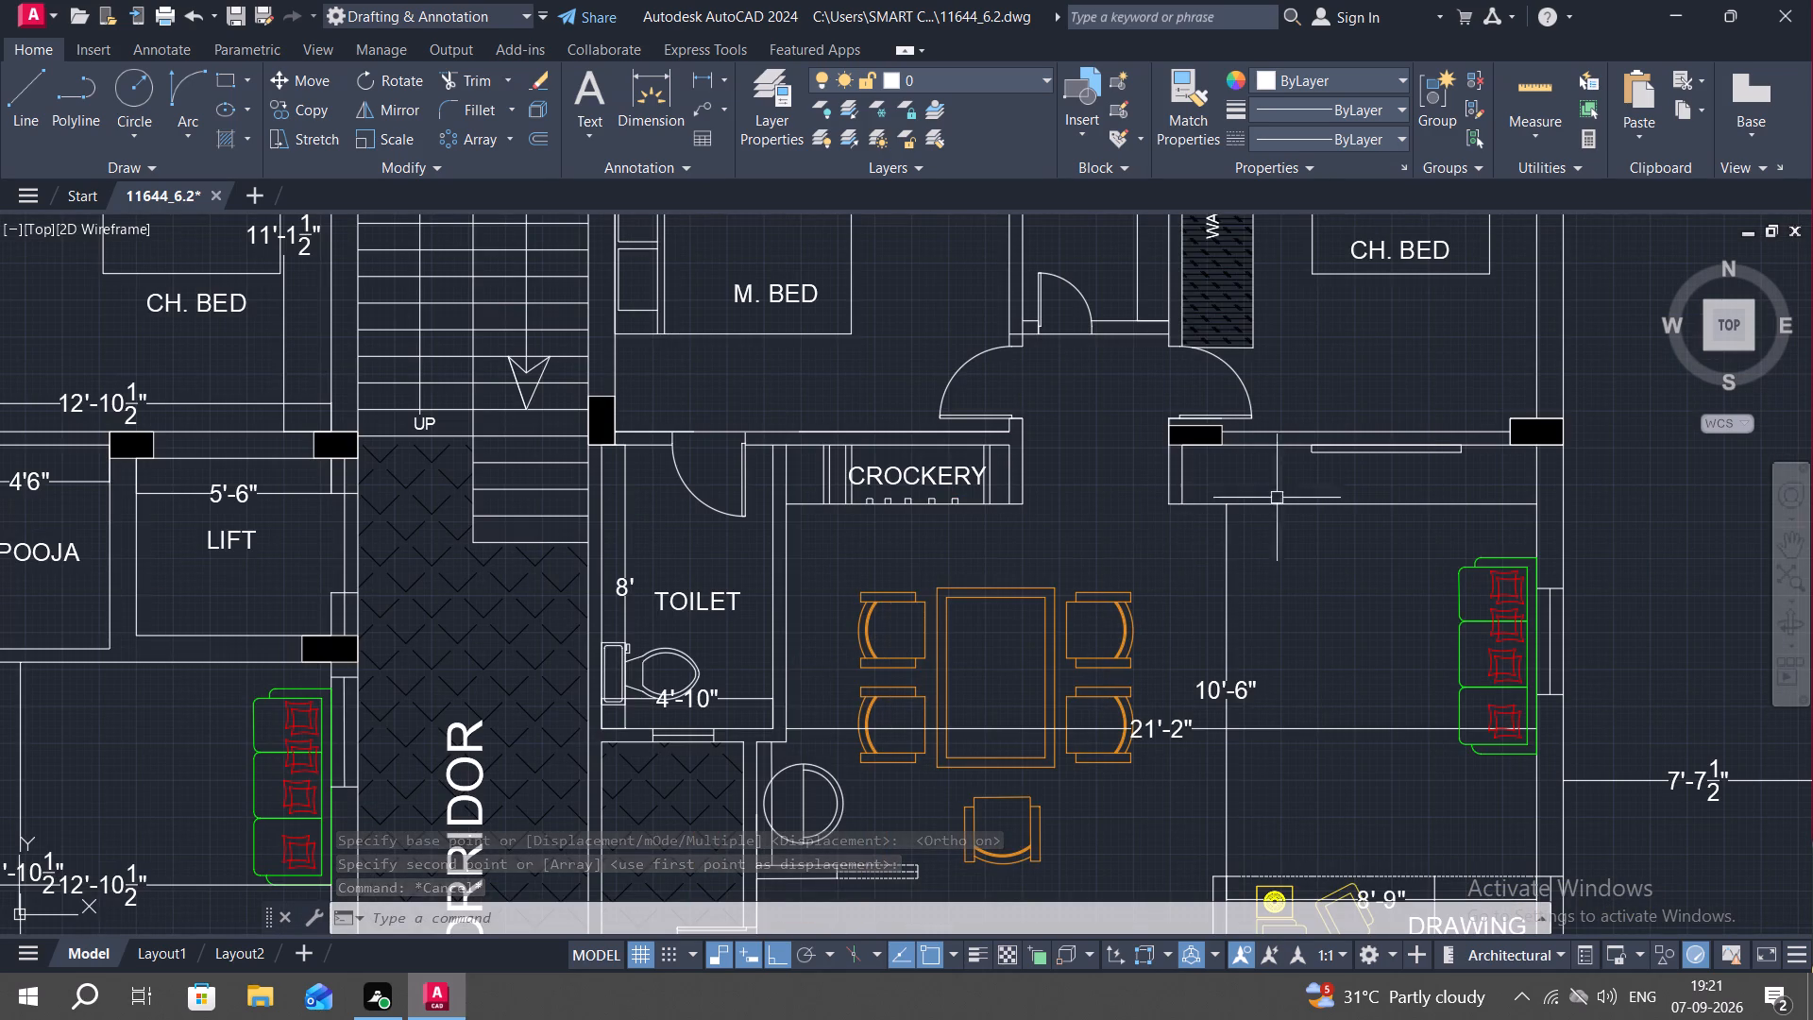
{"action": "scroll", "coordinate": [1359, 472], "scroll_direction": "up", "scroll_amount": 2}
{"action": "scroll", "coordinate": [1347, 465], "scroll_direction": "down", "scroll_amount": 2}
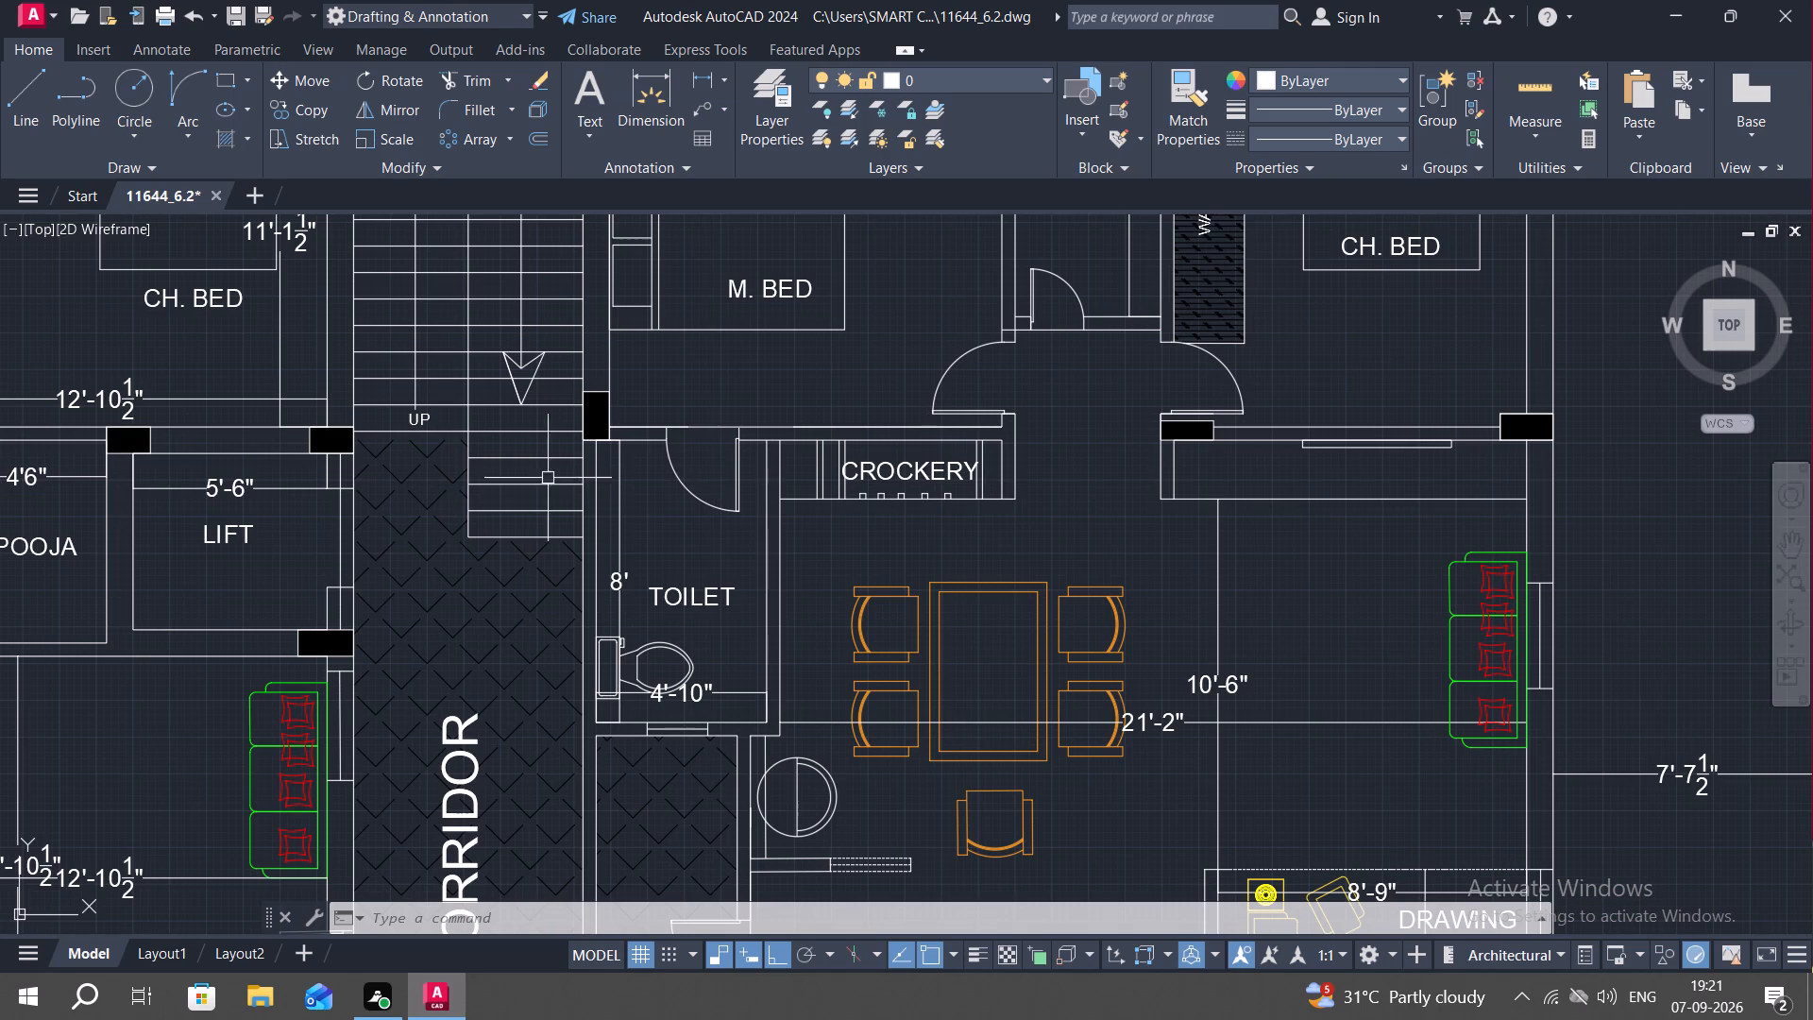
{"action": "type", "text": "CO"}
{"action": "key", "text": "space"}
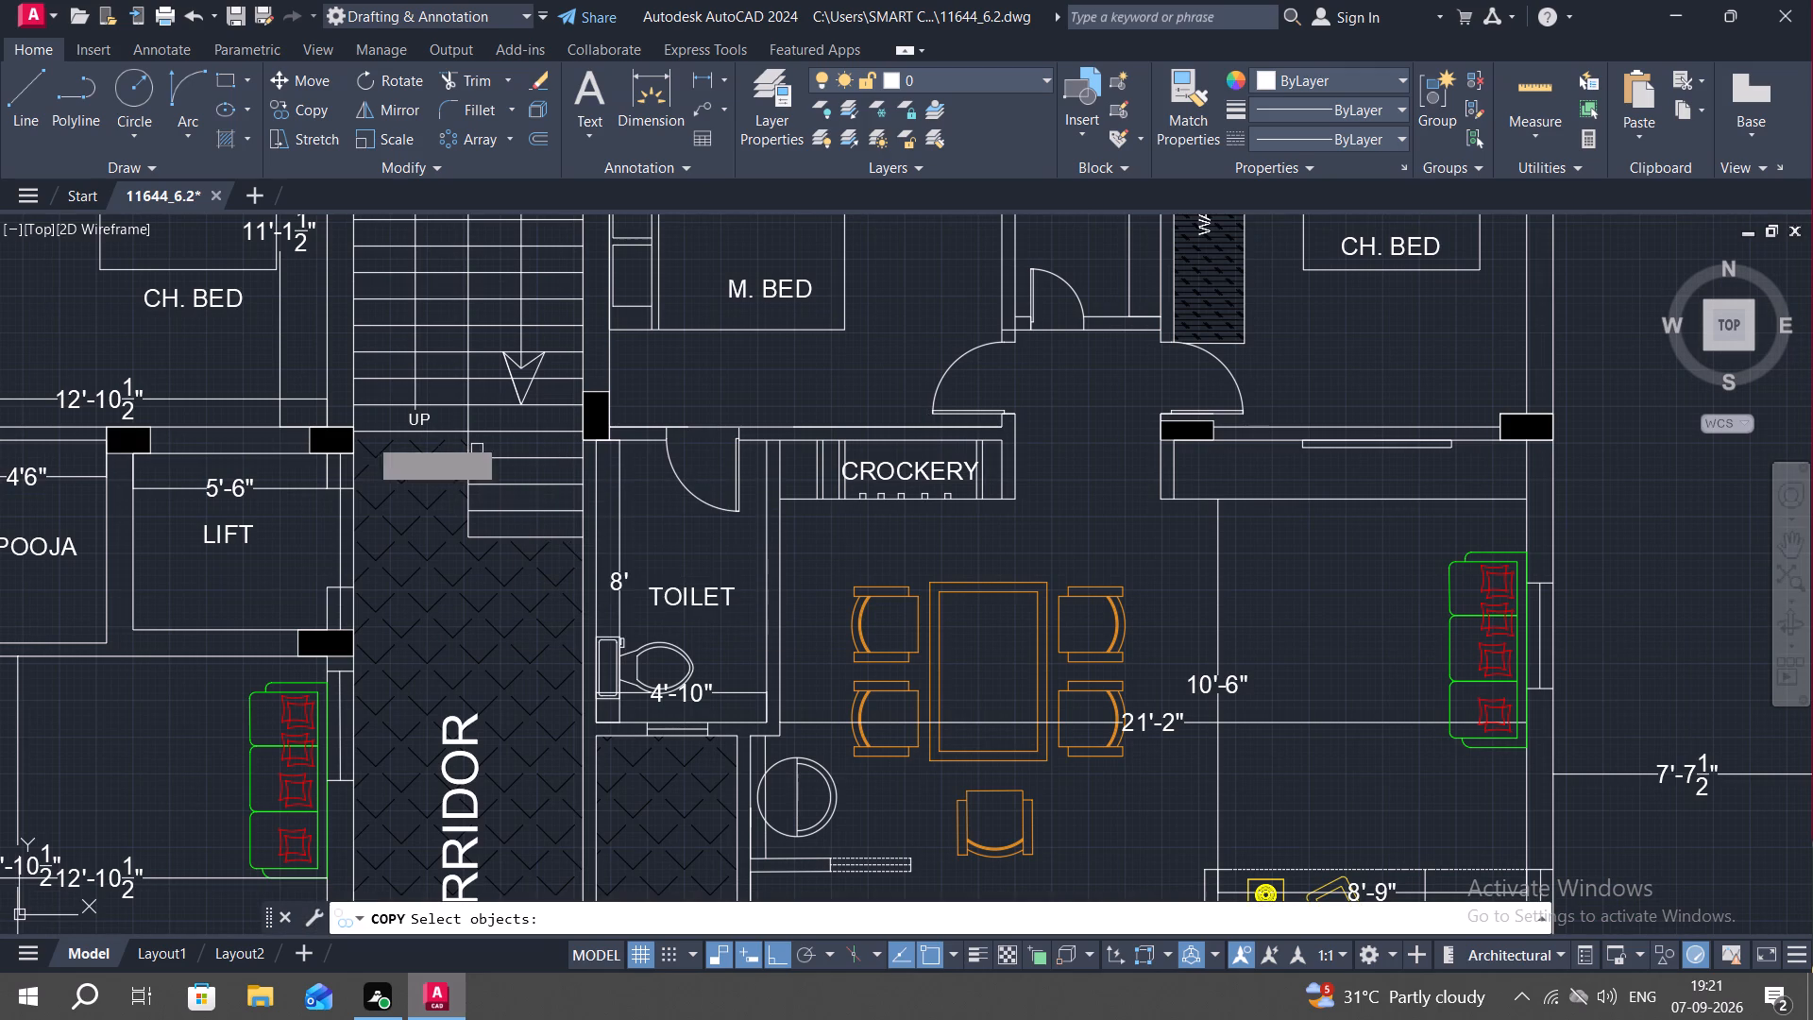
{"action": "left_click", "coordinate": [415, 422]}
{"action": "right_click", "coordinate": [415, 422]}
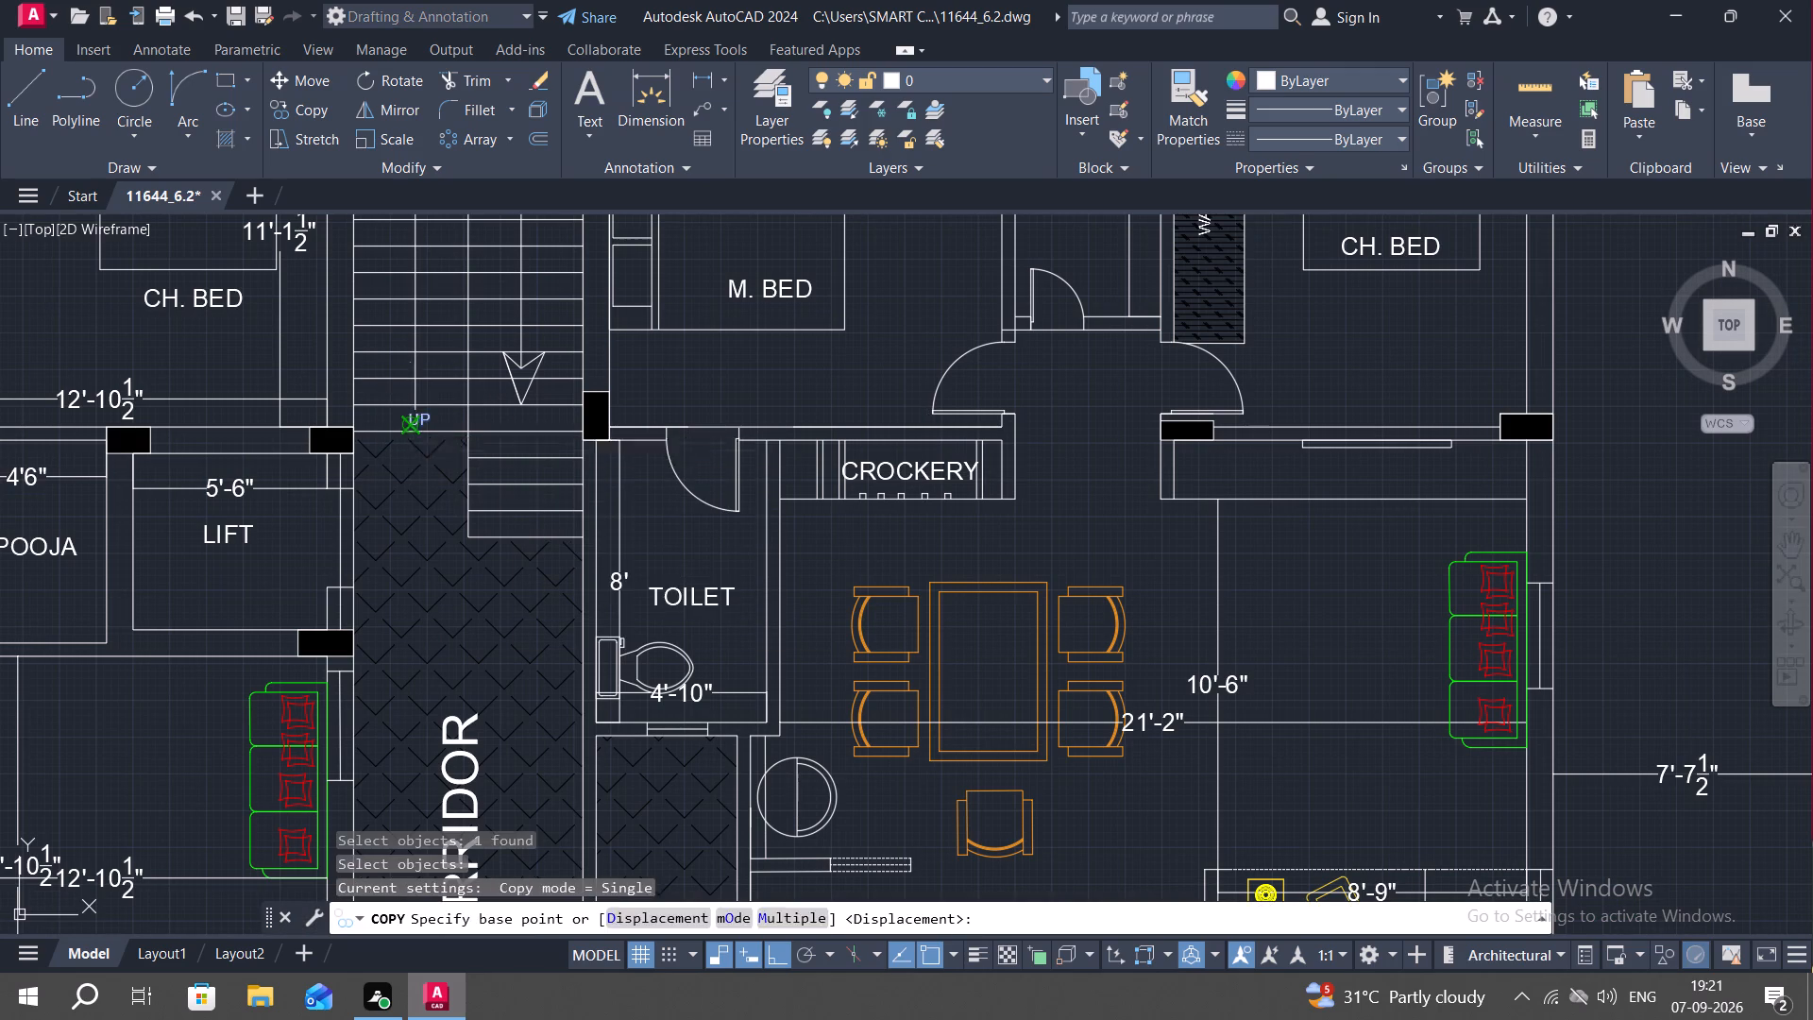
{"action": "left_click", "coordinate": [414, 421]}
{"action": "key", "text": "F8"}
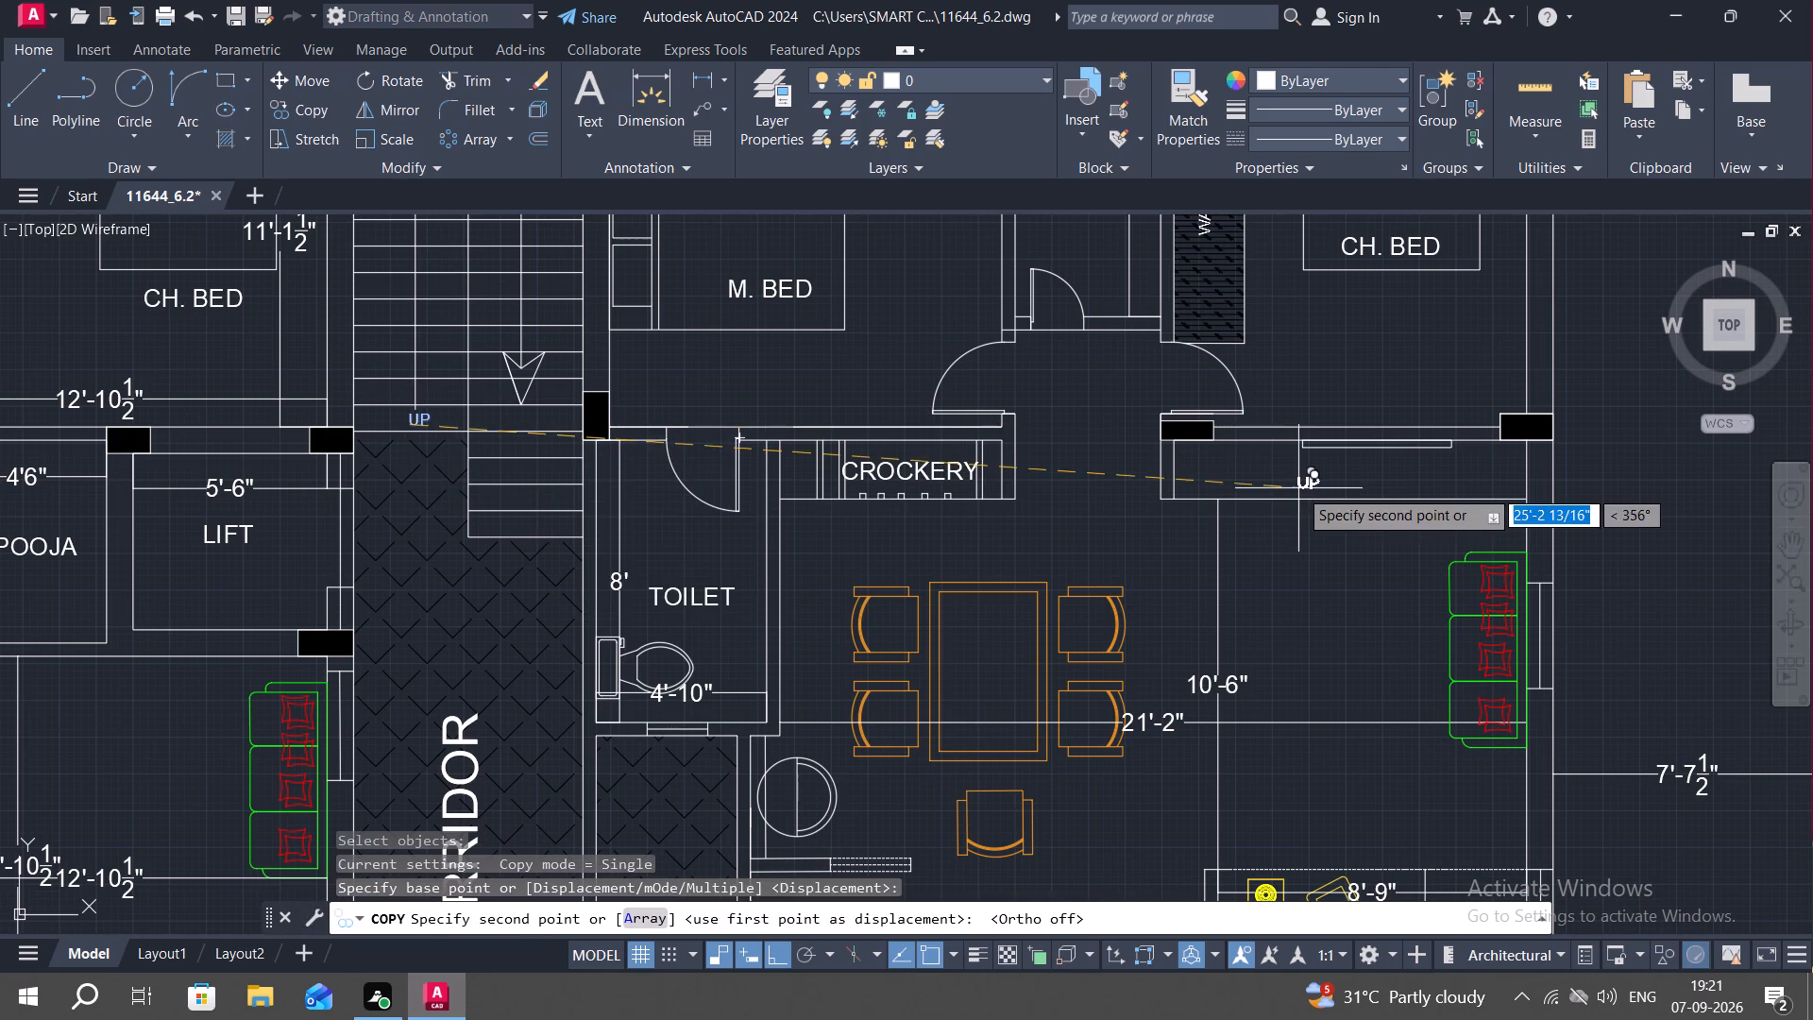
{"action": "left_click", "coordinate": [1350, 464]}
Change the copied UP label in the right unit's recess to read TV UNIT.
{"action": "double_click", "coordinate": [1368, 455]}
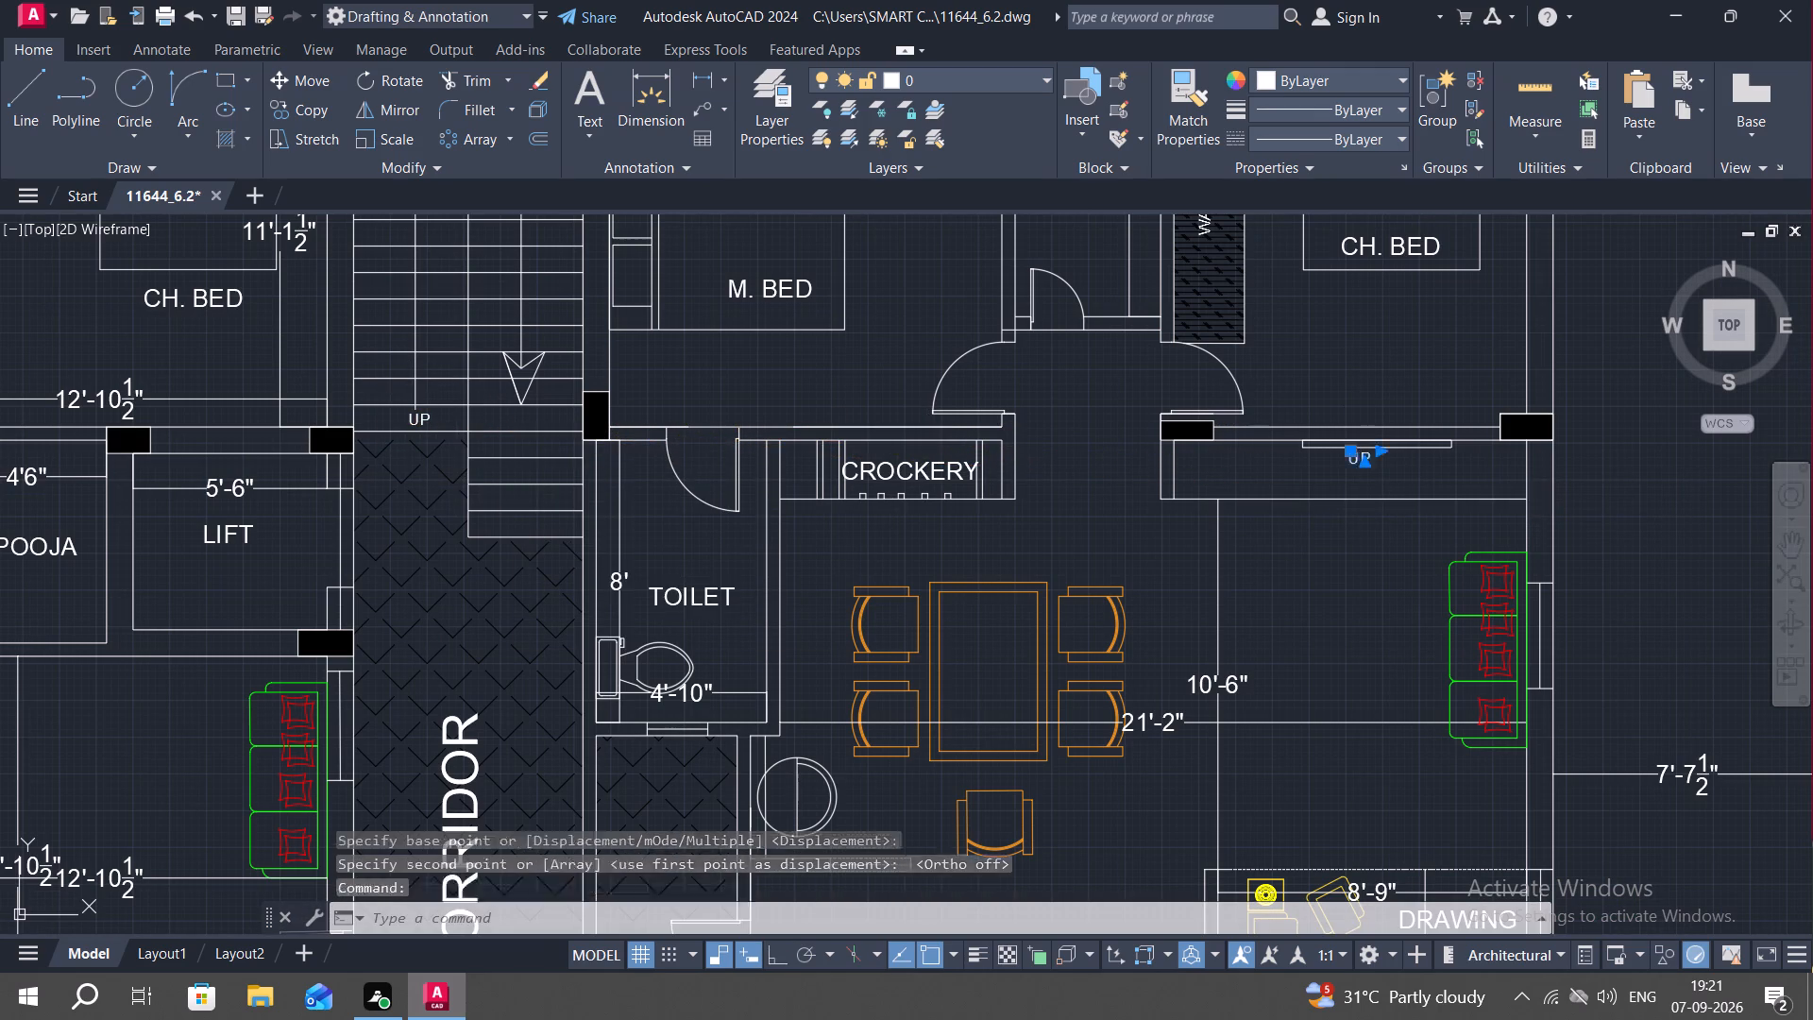
{"action": "key", "text": "BackSpace"}
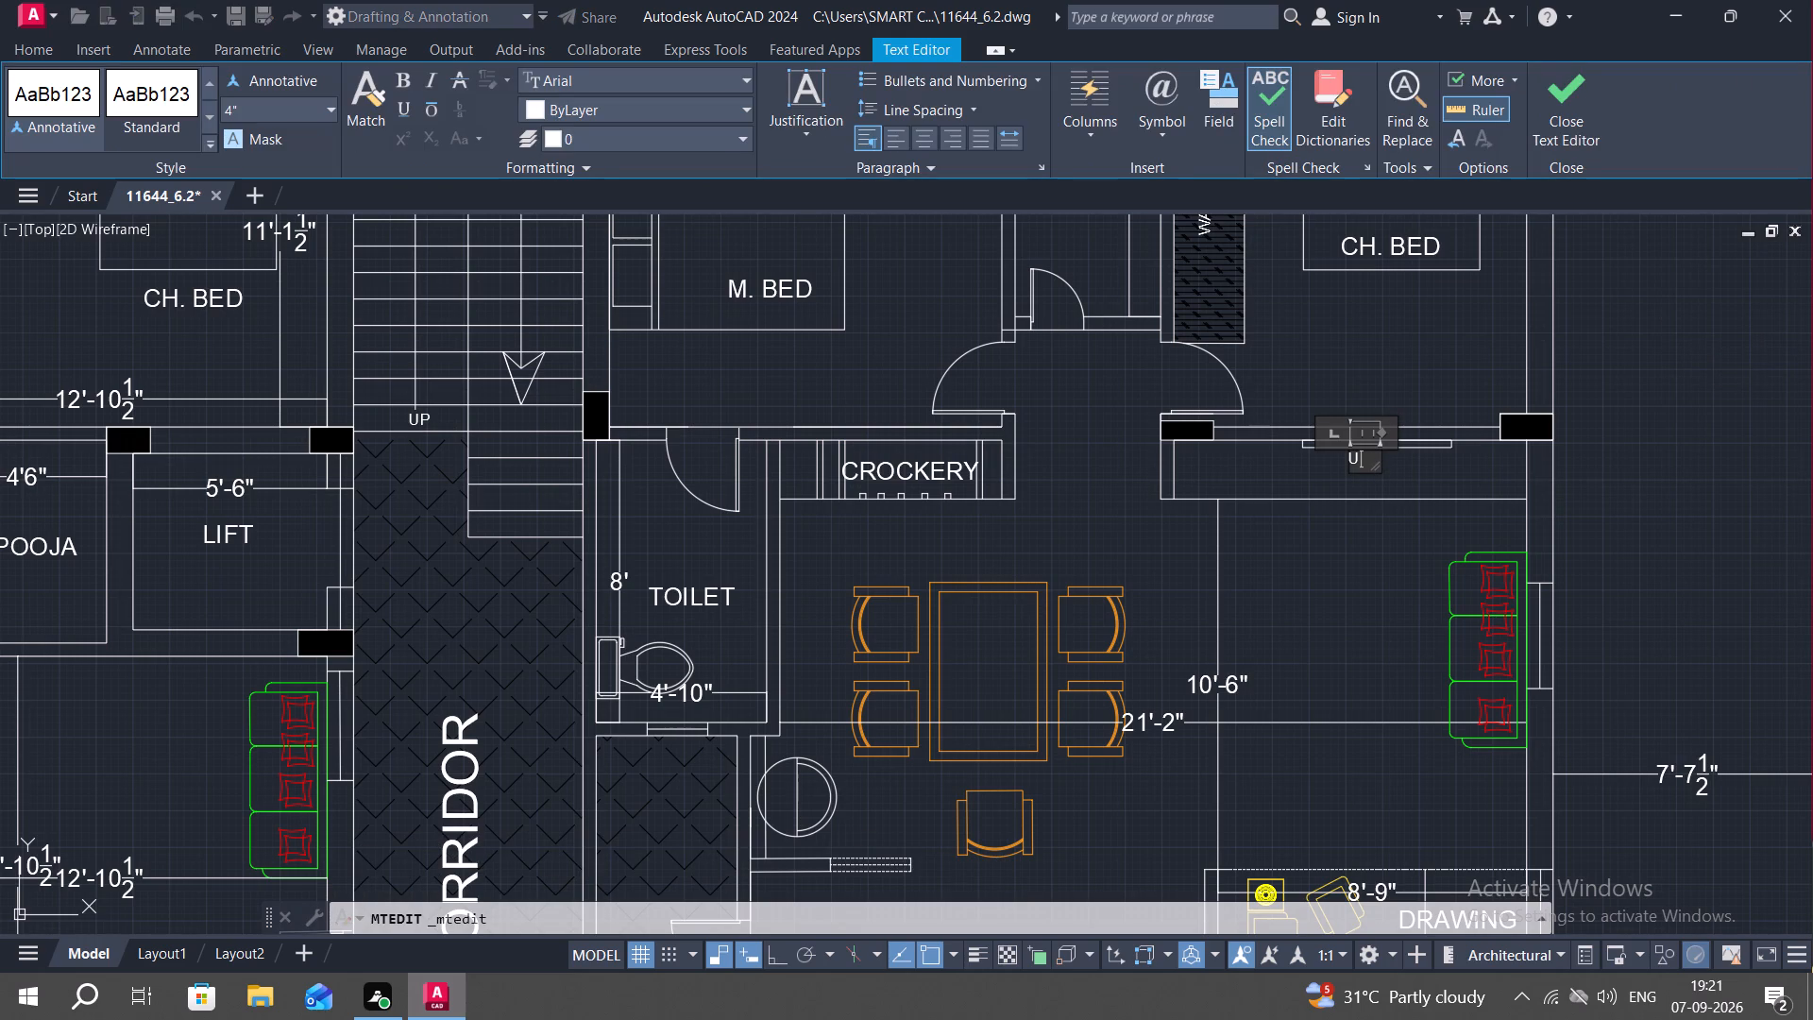
{"action": "key", "text": "BackSpace"}
{"action": "type", "text": "TV UNIT"}
{"action": "key", "text": "BackSpace"}
{"action": "key", "text": "BackSpace"}
{"action": "key", "text": "BackSpace"}
{"action": "key", "text": "BackSpace"}
{"action": "key", "text": "BackSpace"}
{"action": "key", "text": "space"}
{"action": "type", "text": "UN"}
{"action": "type", "text": "IT"}
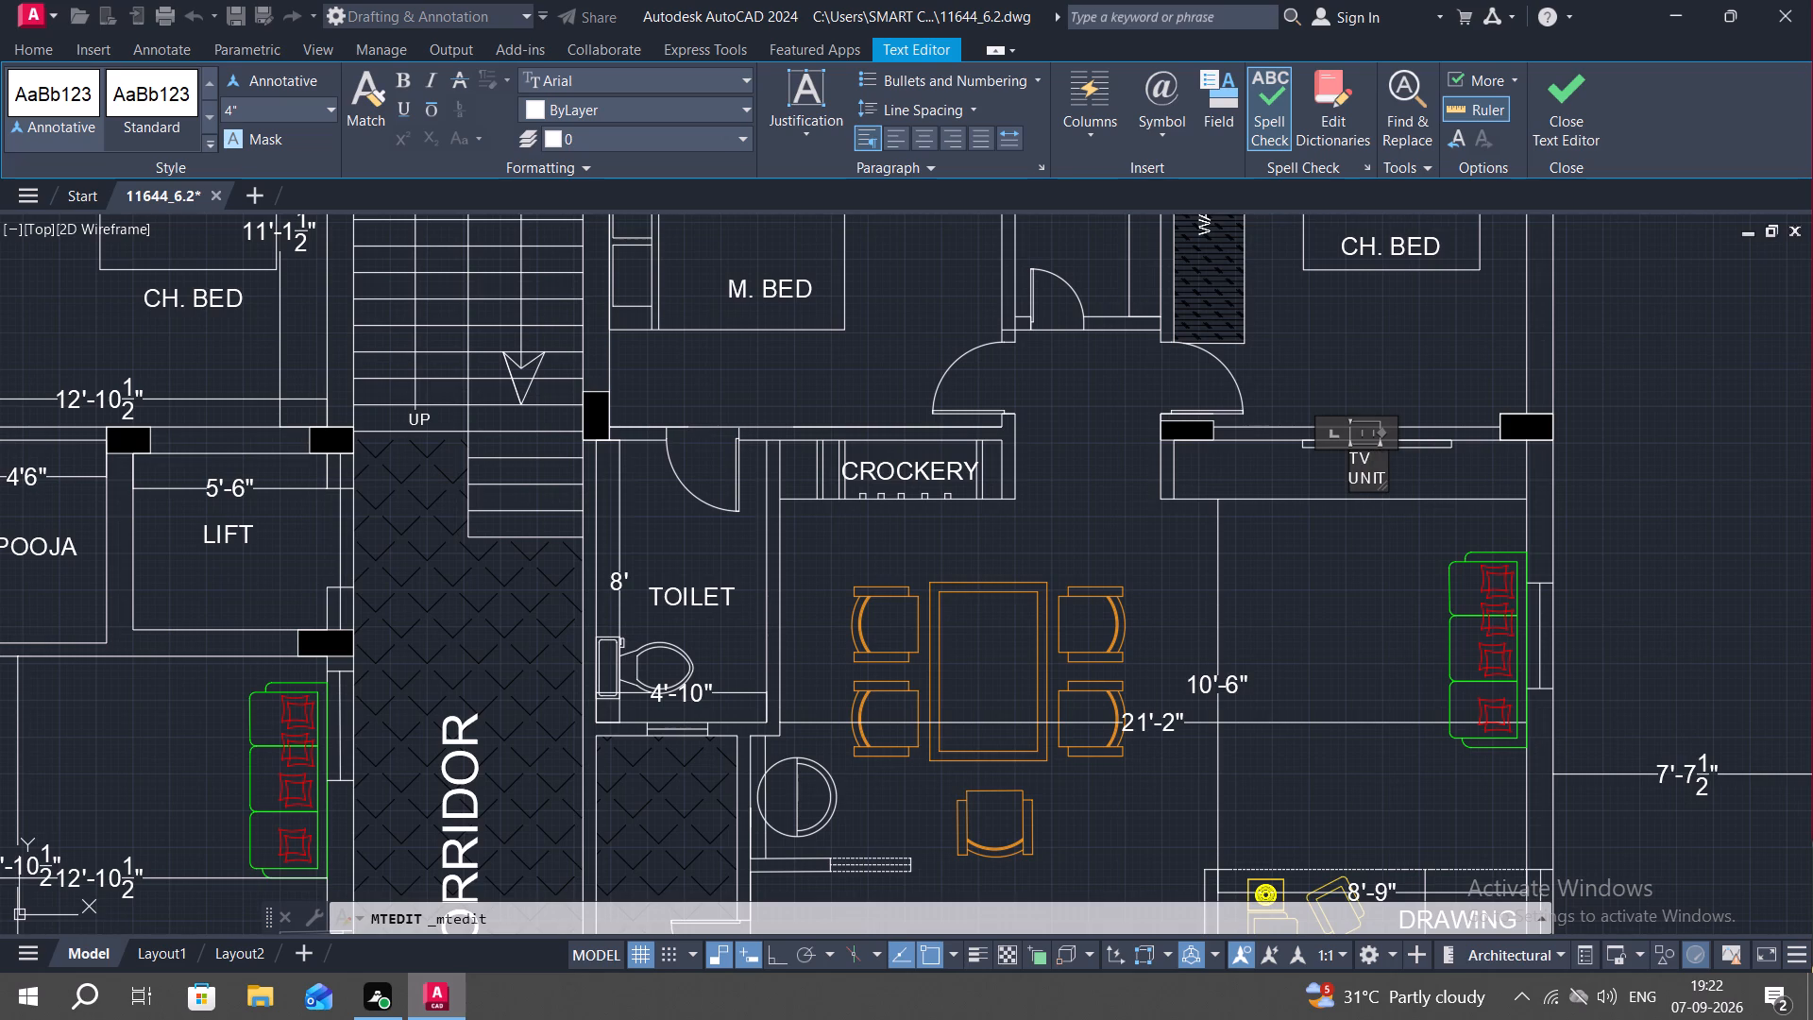
{"action": "key", "text": "space"}
{"action": "left_click", "coordinate": [1333, 480]}
Widen the TV UNIT label's text frame so that its two words fit on a single line.
{"action": "double_click", "coordinate": [1348, 462]}
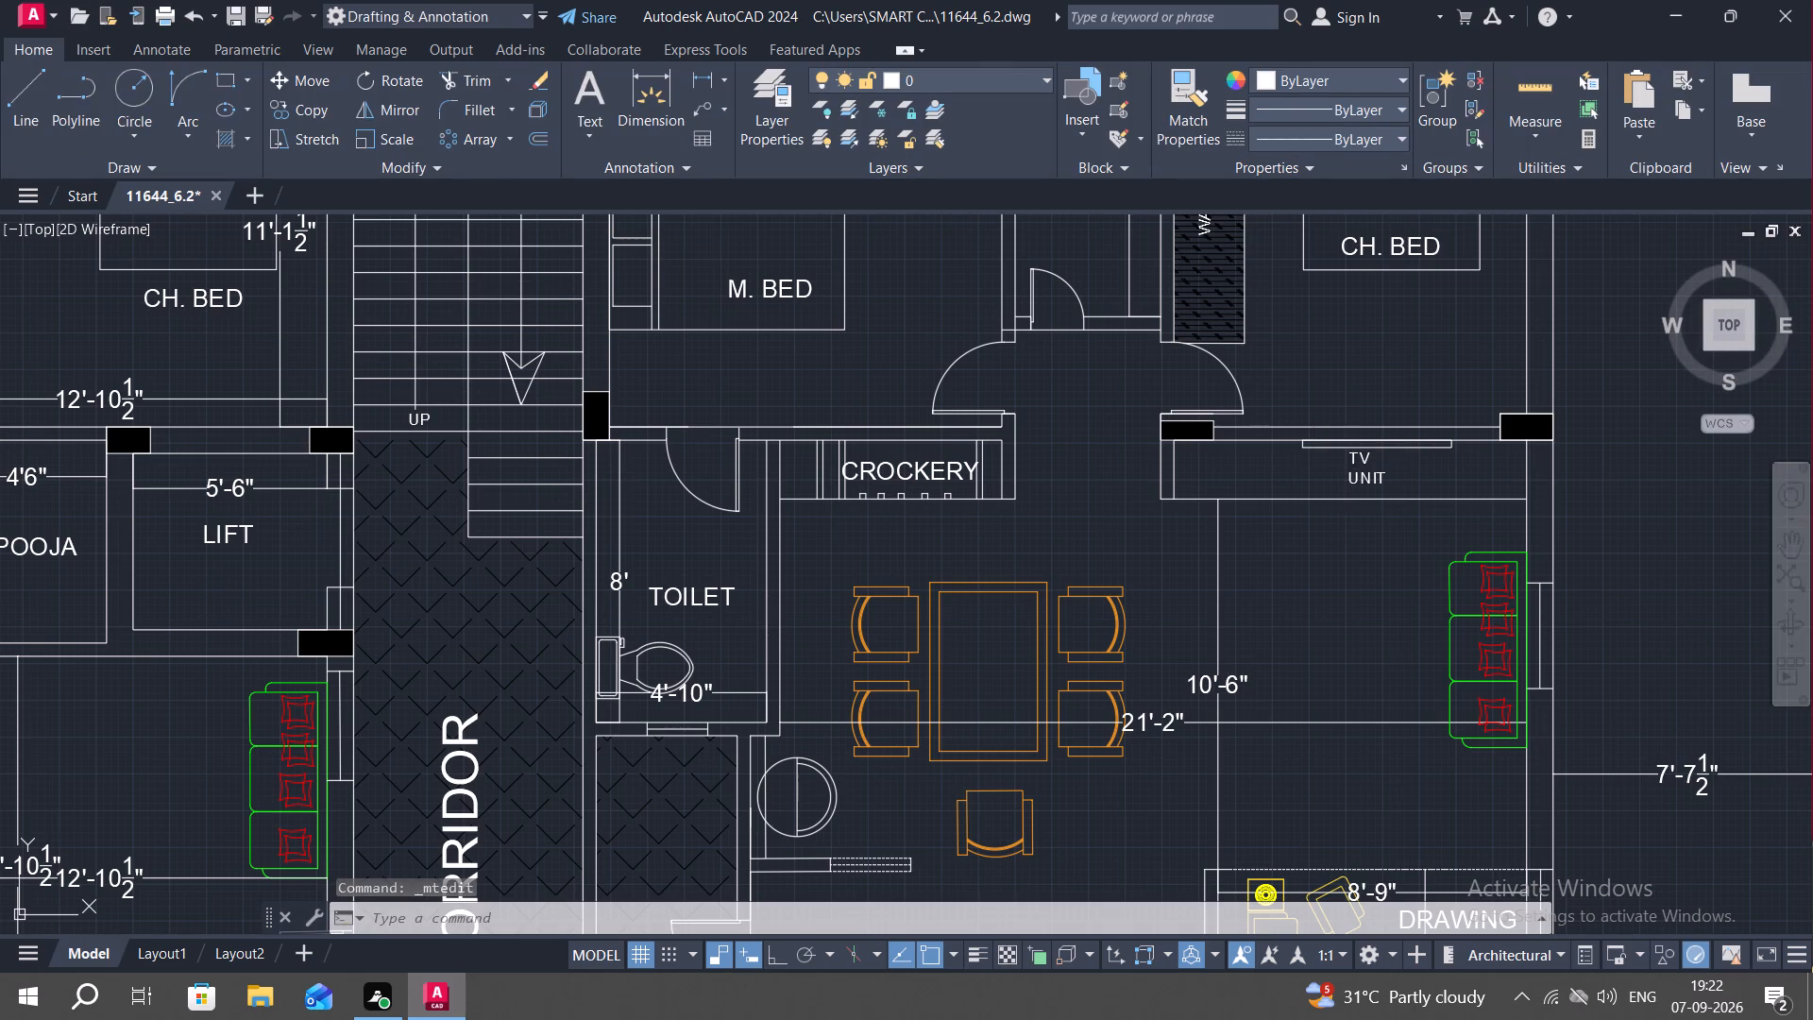
{"action": "left_click", "coordinate": [1381, 450]}
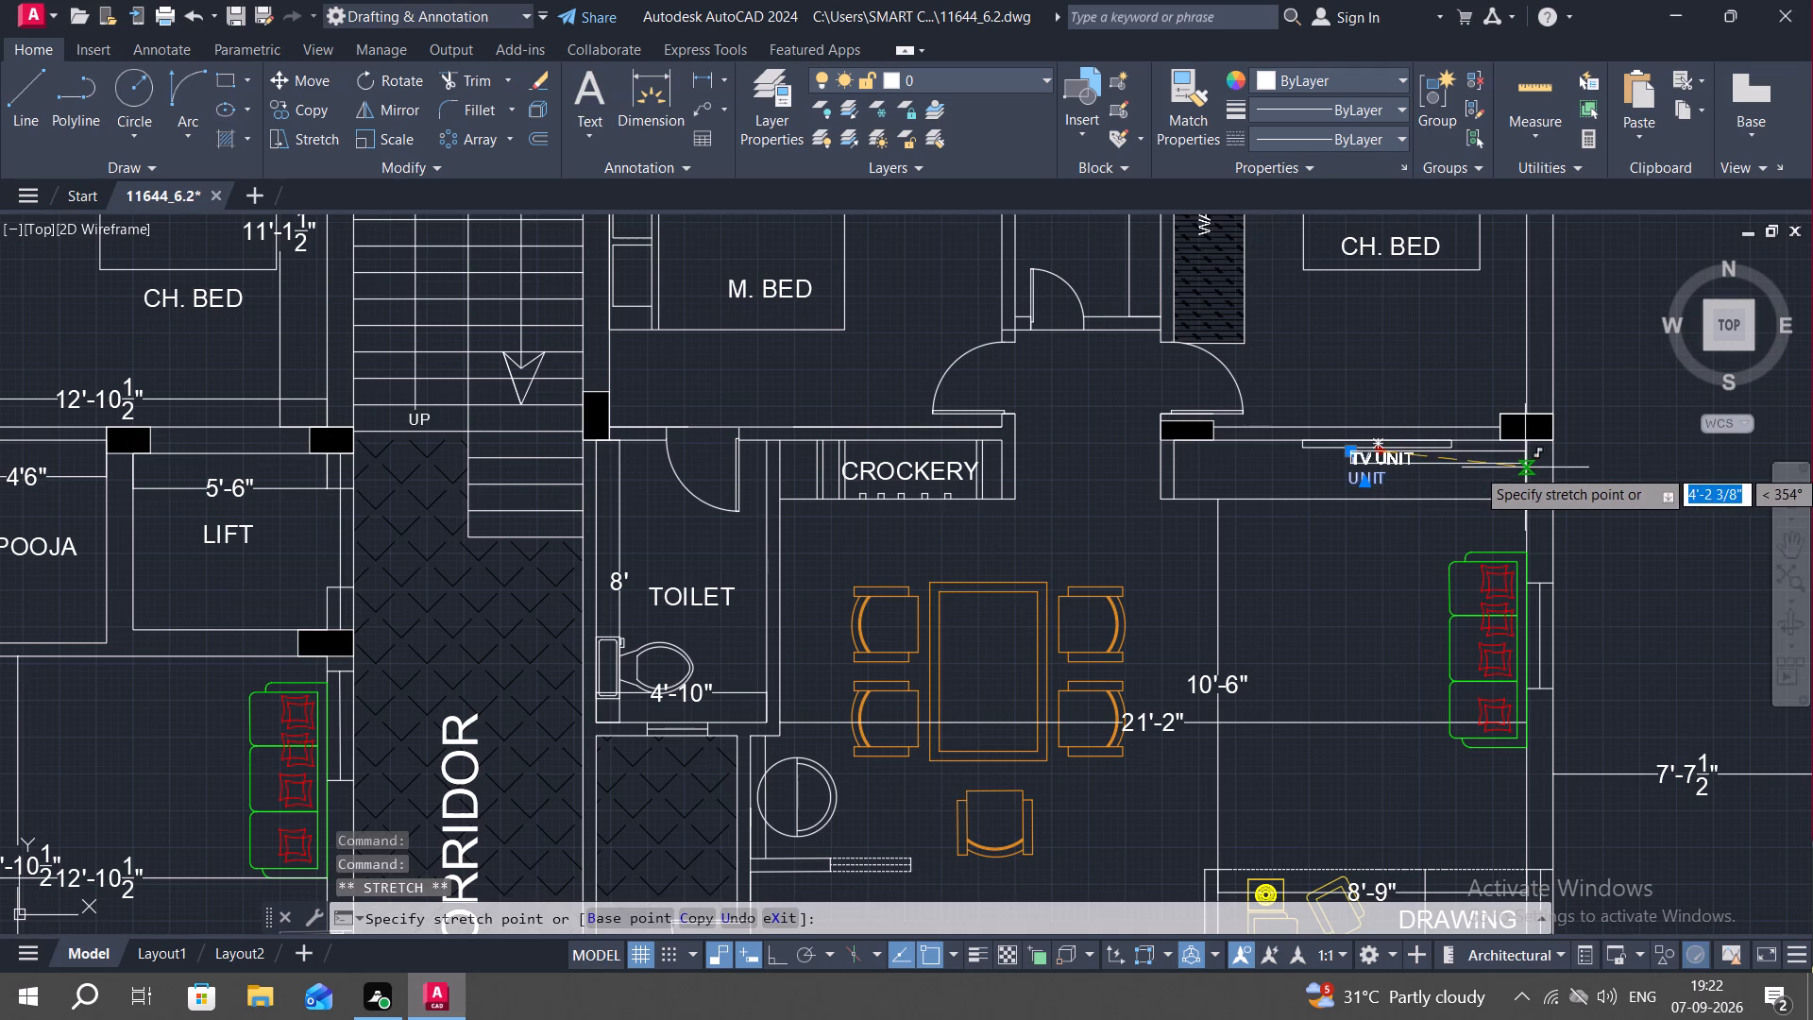
{"action": "left_click", "coordinate": [1507, 473]}
{"action": "scroll", "coordinate": [1359, 527], "scroll_direction": "down", "scroll_amount": 1}
{"action": "key", "text": "Escape"}
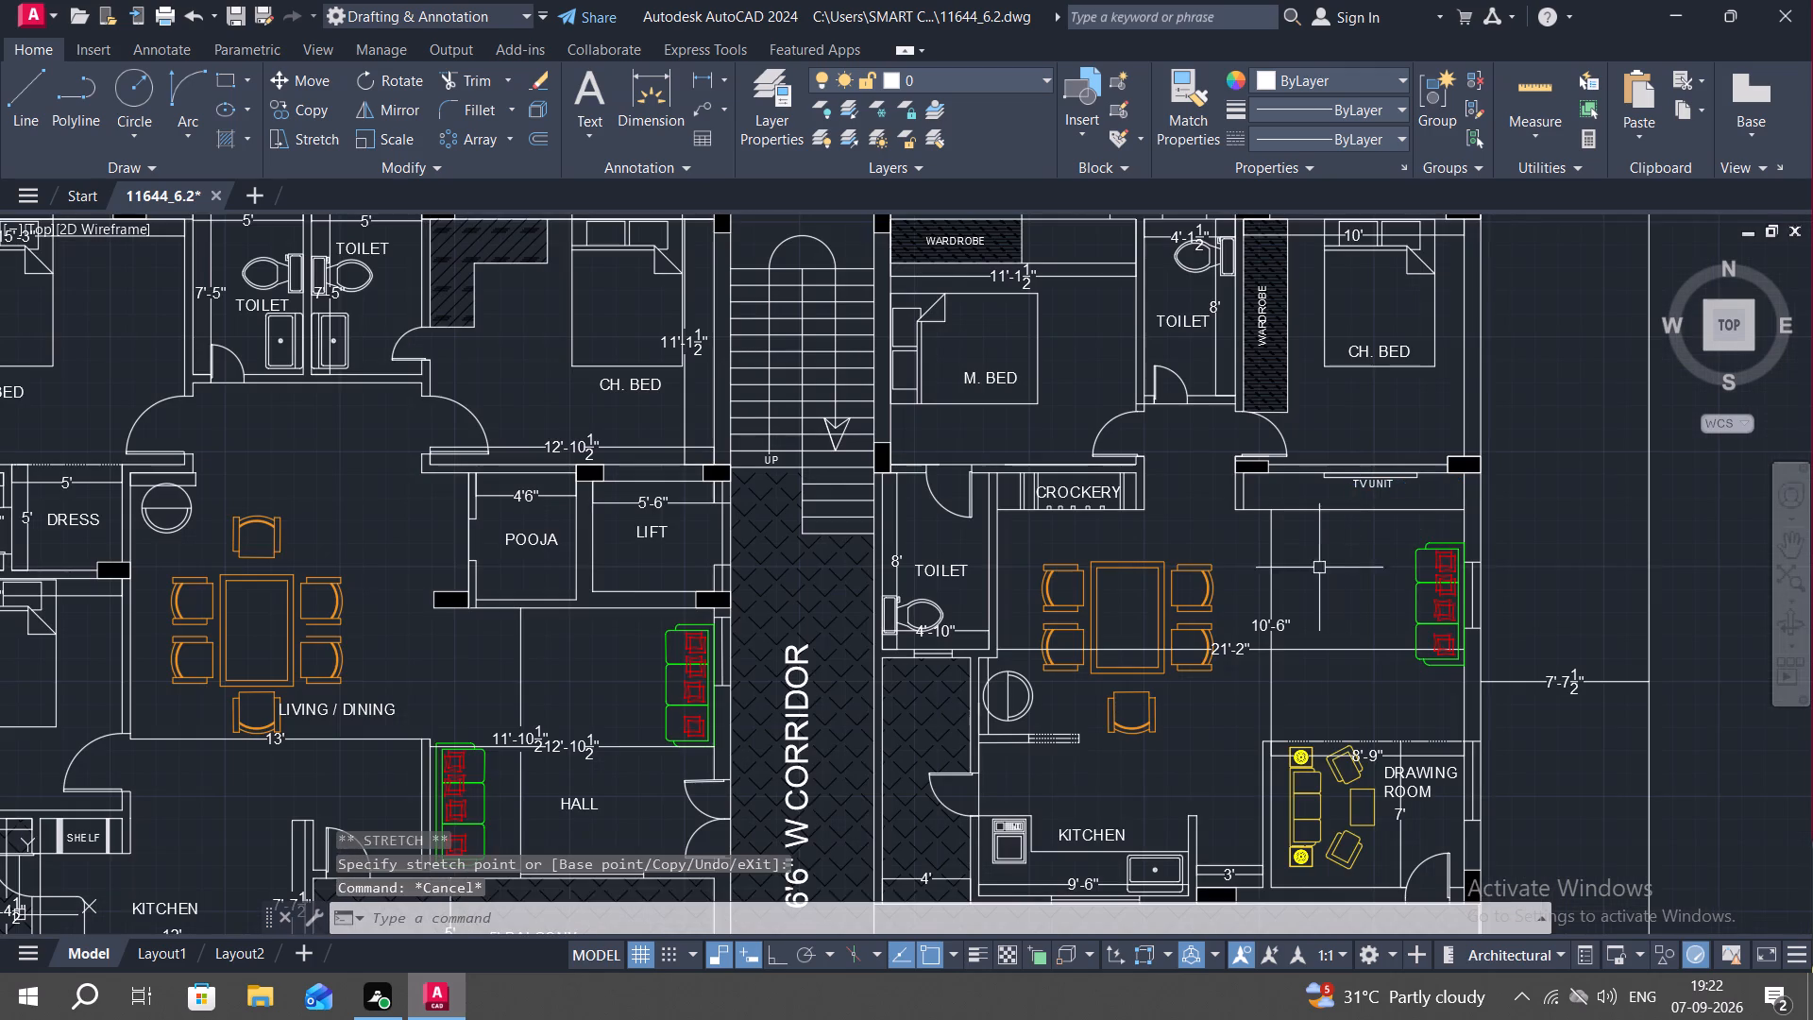
Copy the dining chair at the upper end of the left unit's table straight across to the upper end of the right unit's dining table.
{"action": "middle_click_drag", "start_coordinate": [603, 771], "coordinate": [807, 628]}
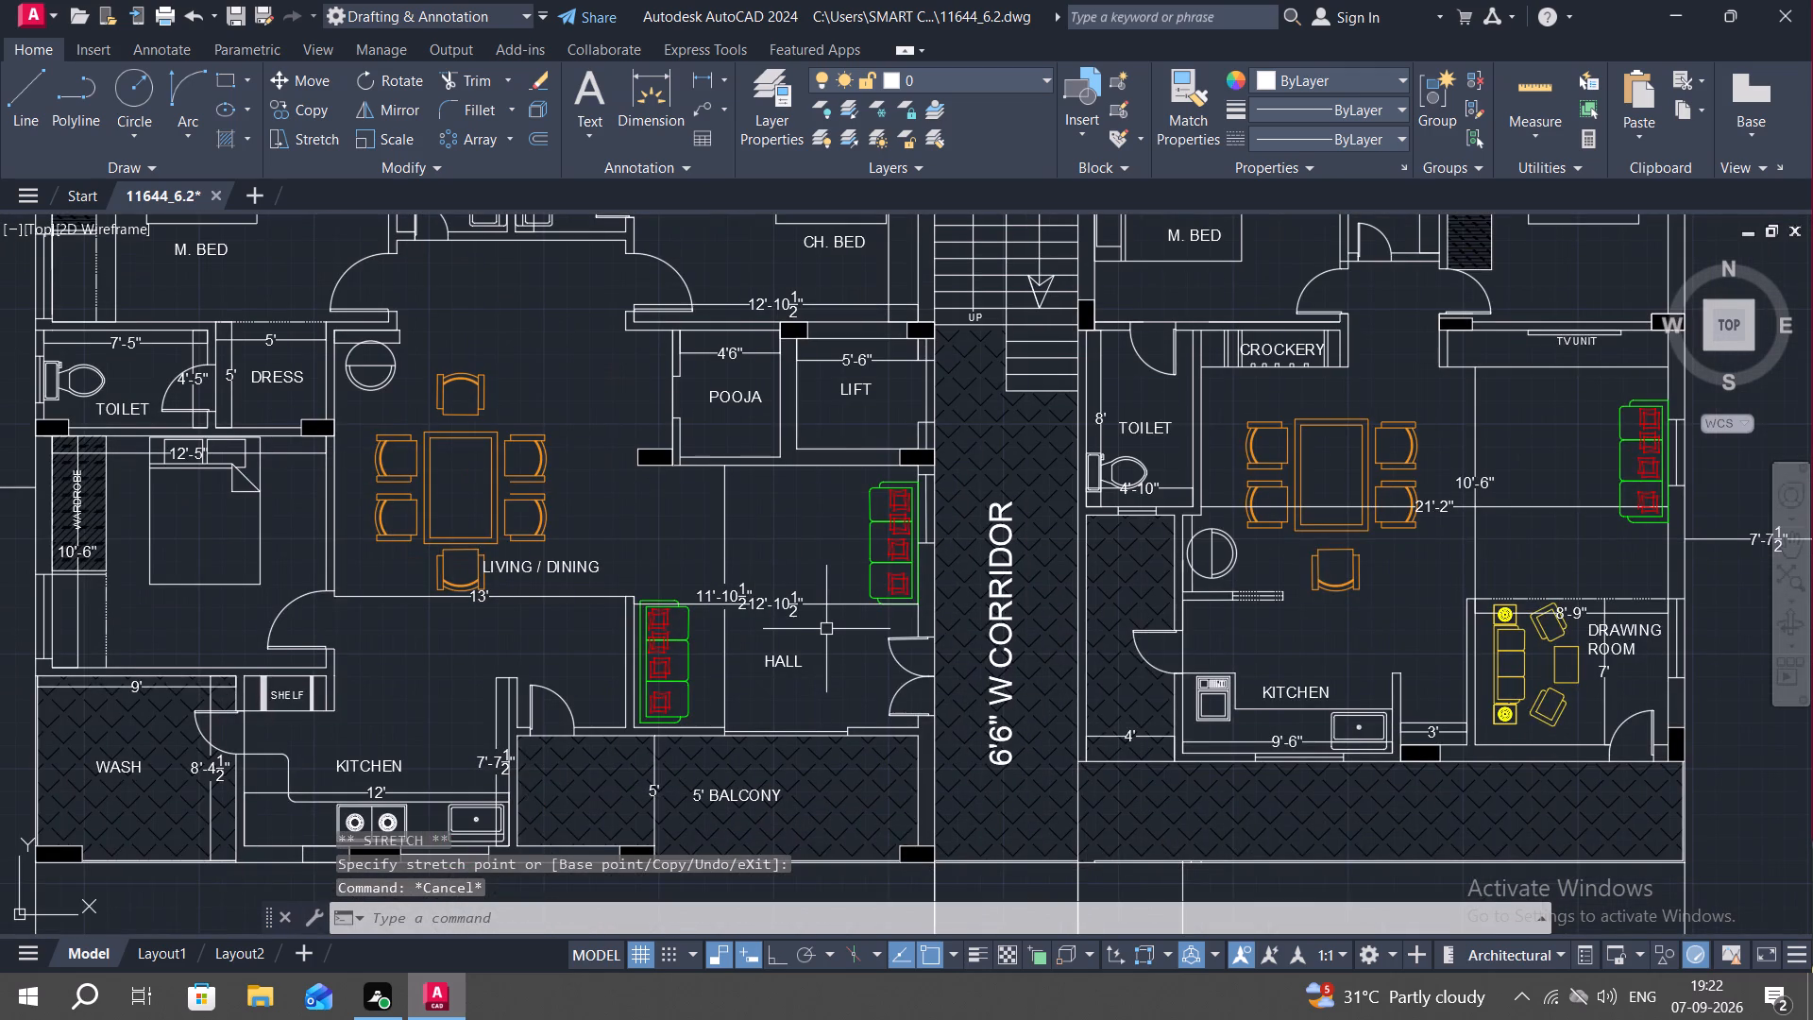
{"action": "scroll", "coordinate": [690, 599], "scroll_direction": "down", "scroll_amount": 2}
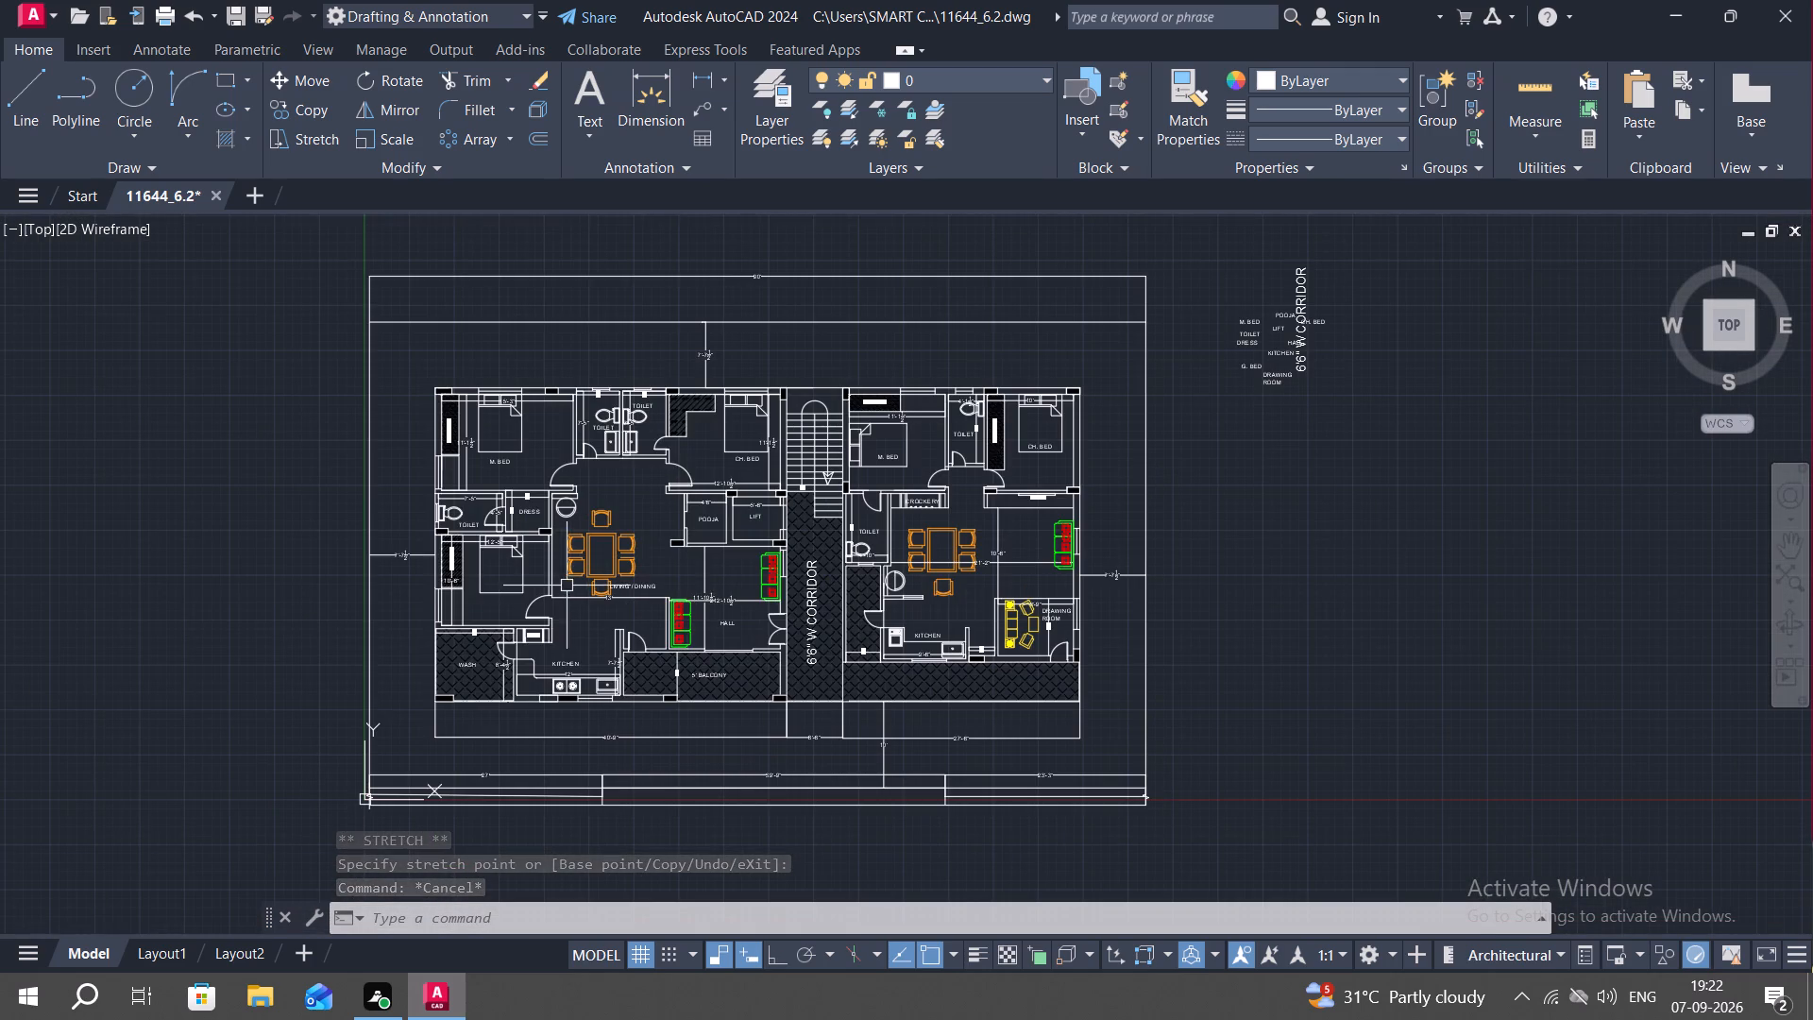
{"action": "scroll", "coordinate": [621, 595], "scroll_direction": "up", "scroll_amount": 1}
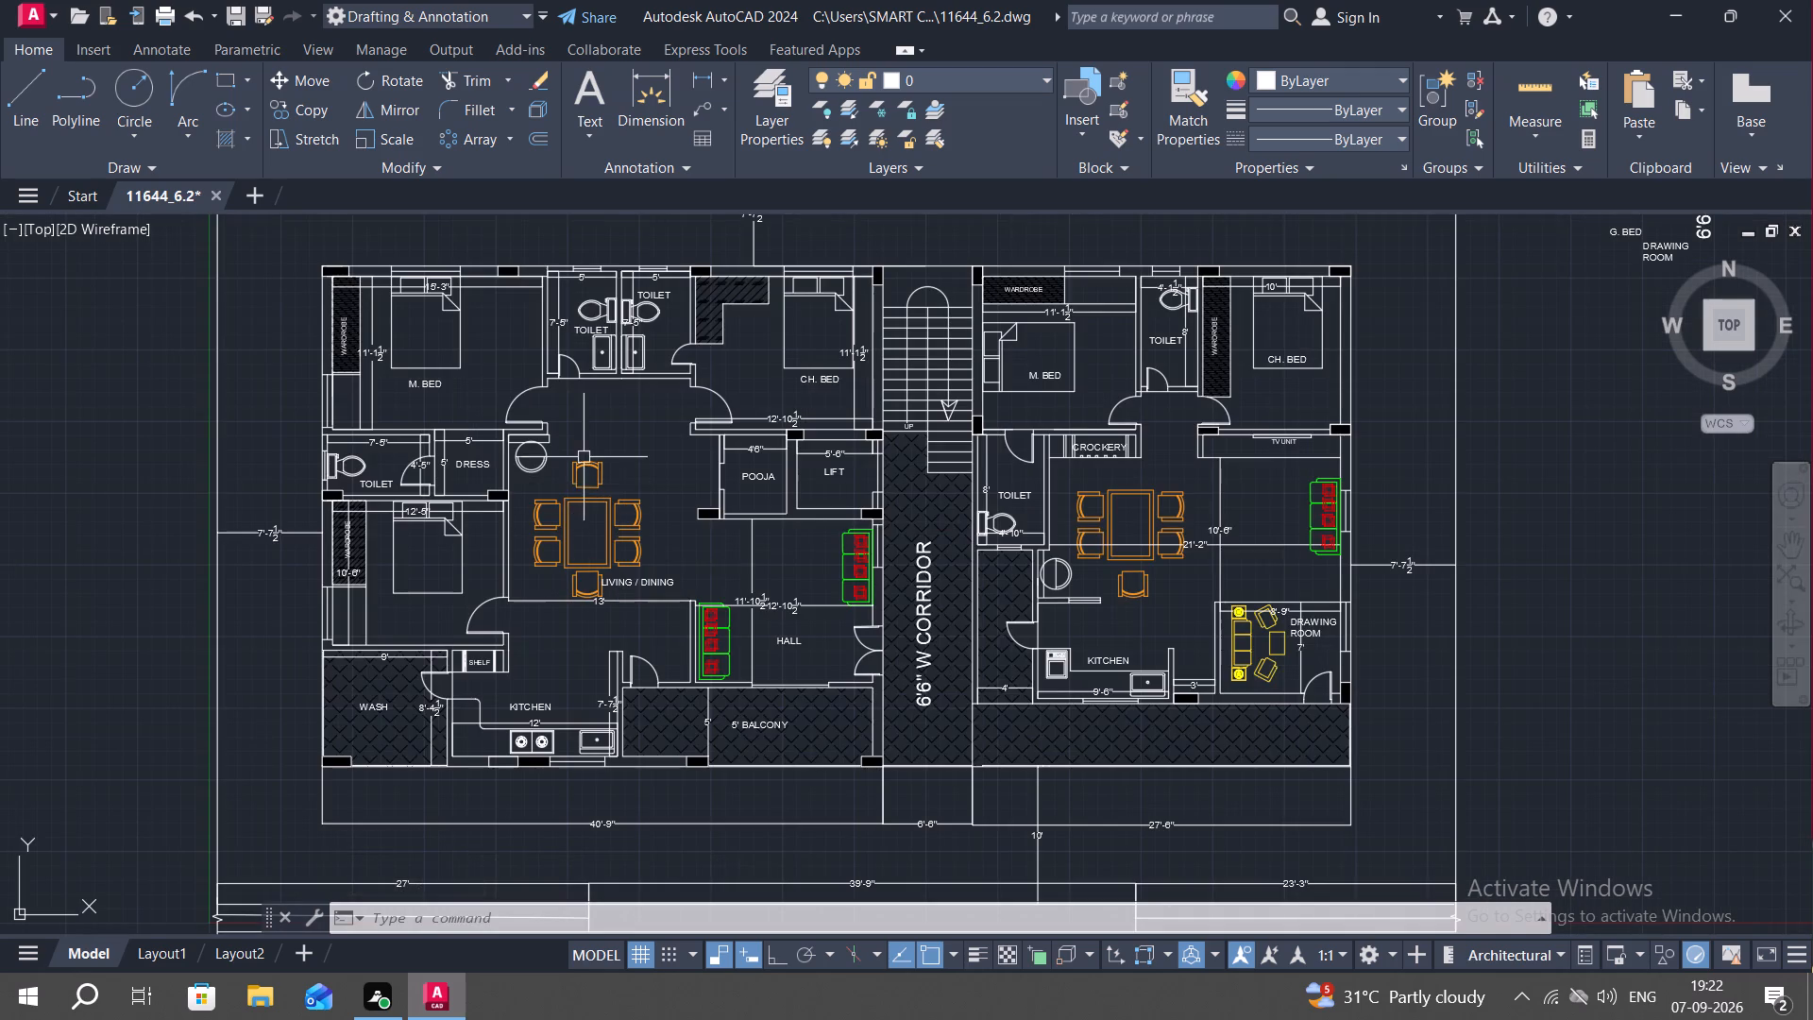
{"action": "scroll", "coordinate": [567, 455], "scroll_direction": "up", "scroll_amount": 2}
{"action": "left_click", "coordinate": [563, 440]}
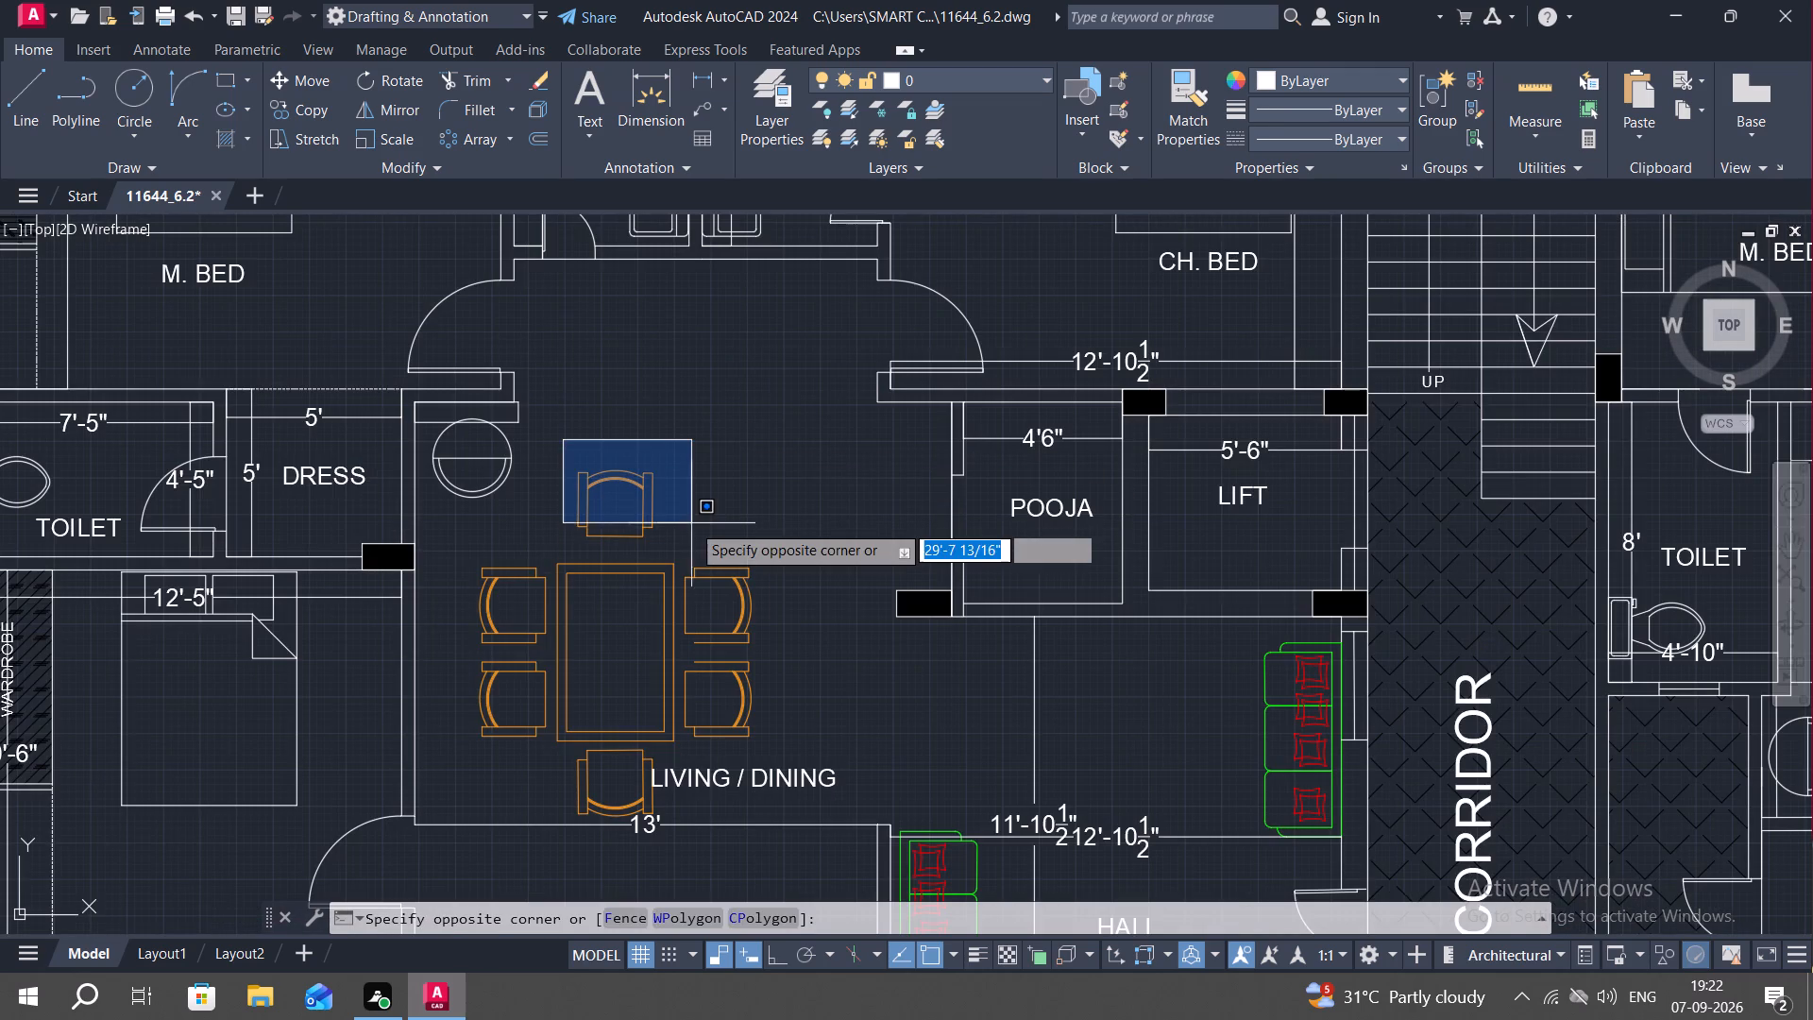
{"action": "left_click", "coordinate": [692, 548]}
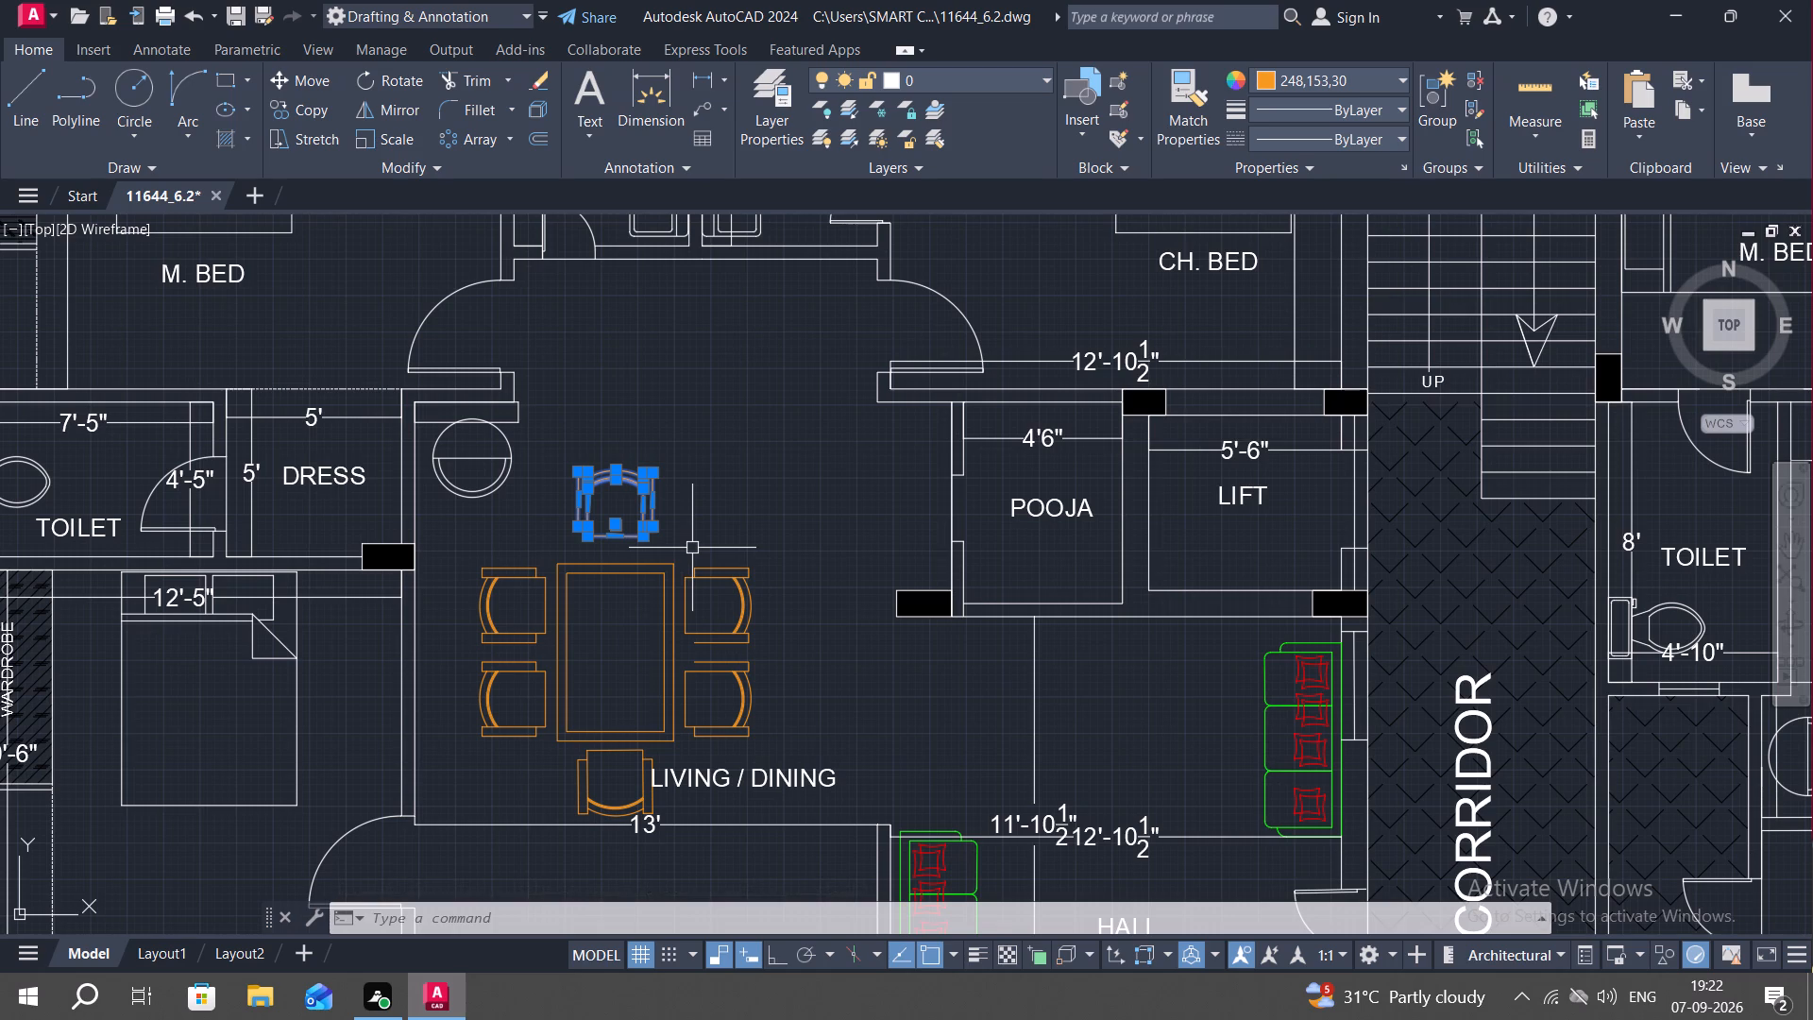
{"action": "type", "text": "CO"}
{"action": "key", "text": "space"}
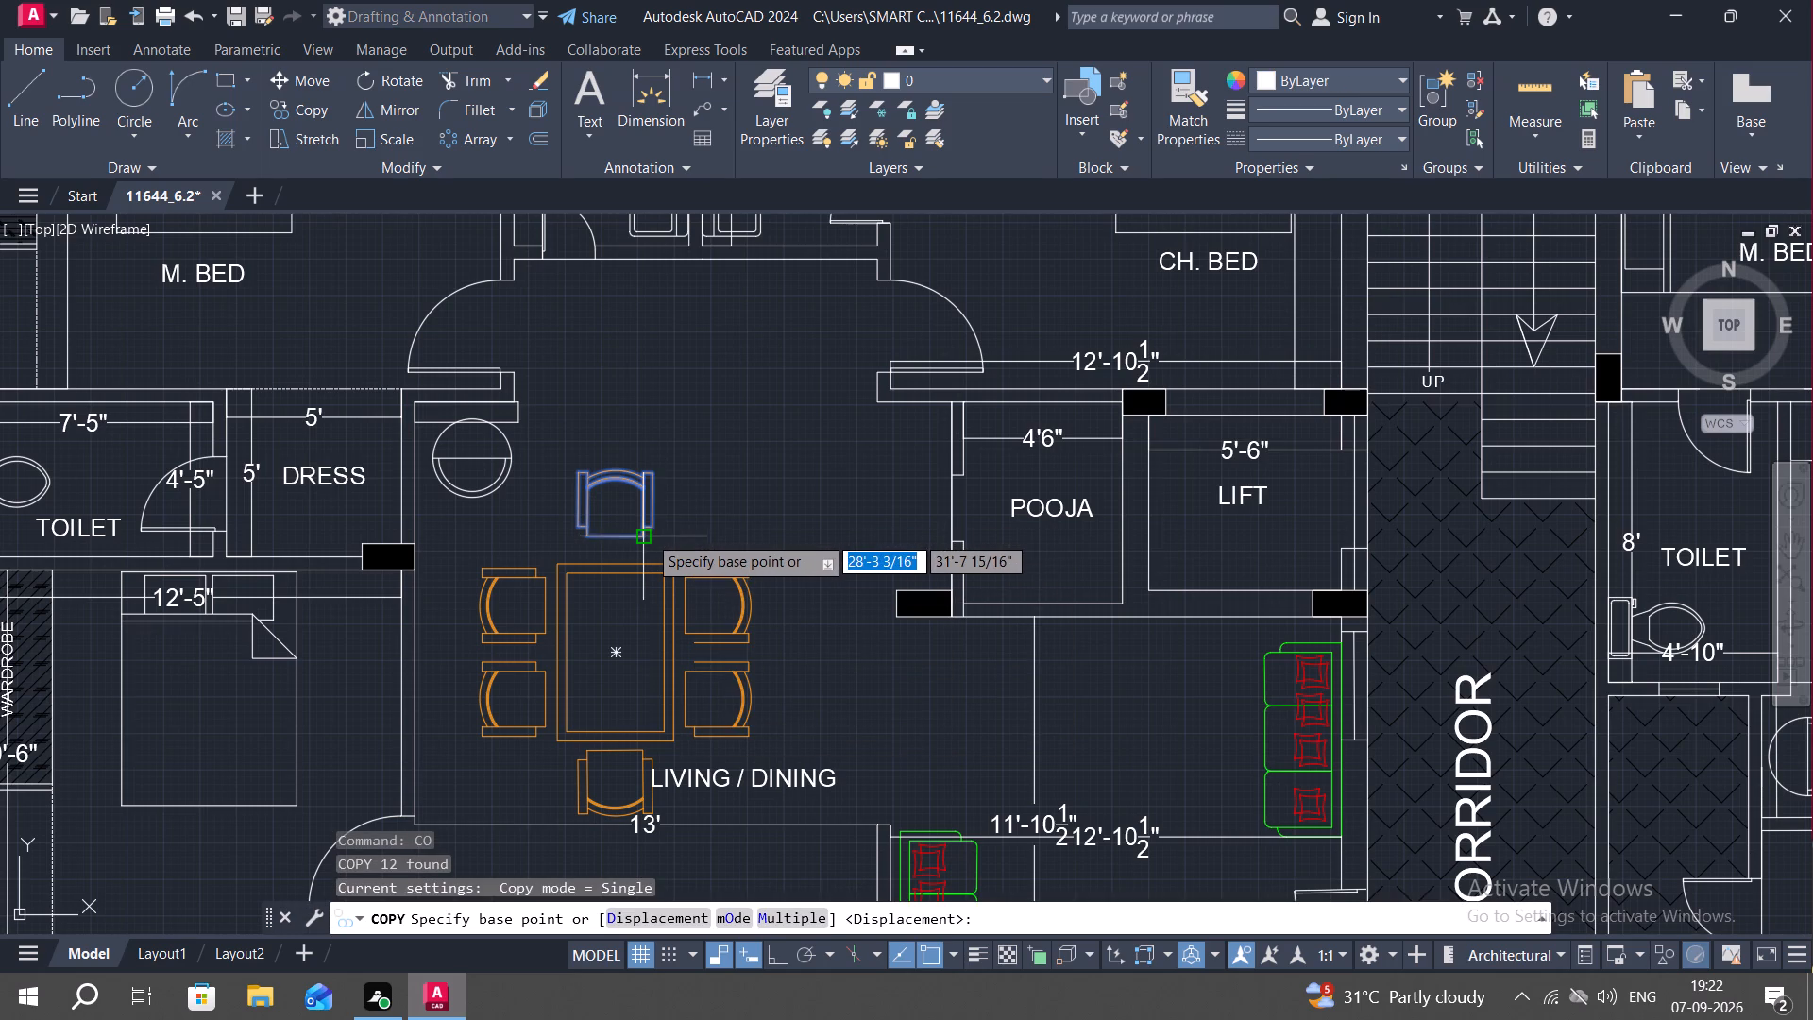
{"action": "left_click", "coordinate": [648, 535]}
{"action": "middle_click_drag", "start_coordinate": [1351, 515], "coordinate": [1141, 560]}
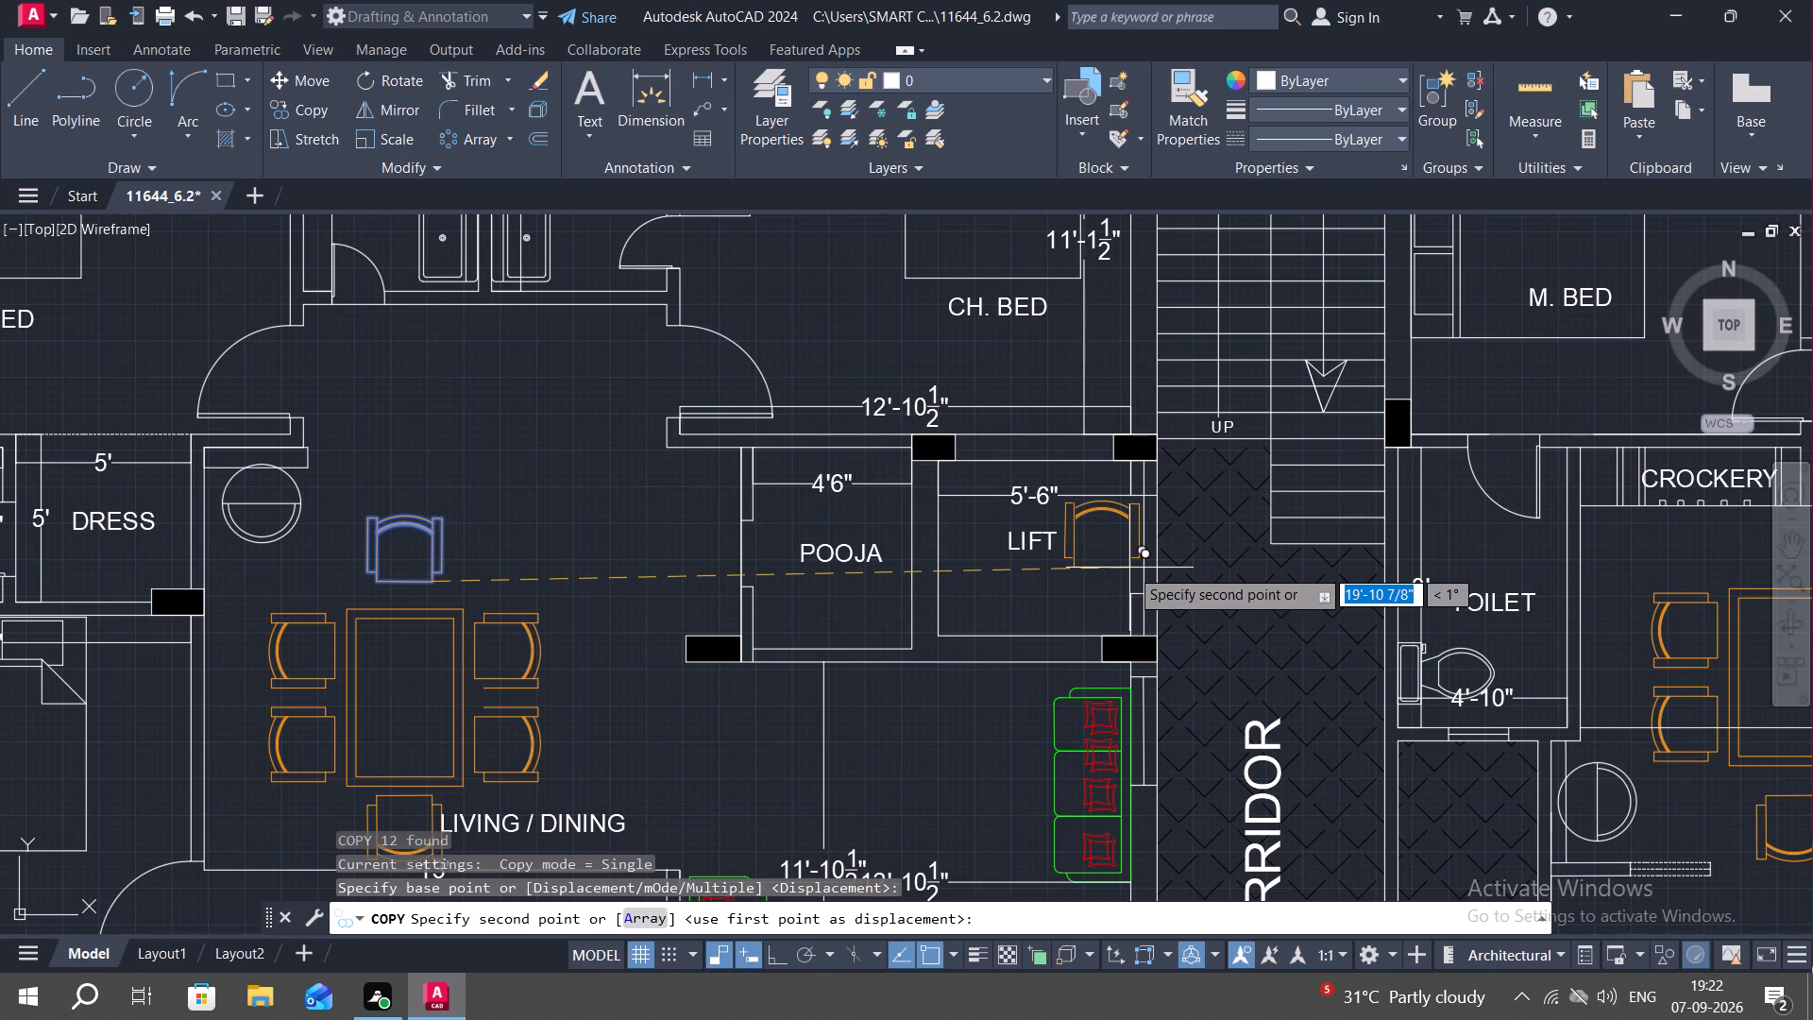
{"action": "key", "text": "F8"}
{"action": "middle_click_drag", "start_coordinate": [1590, 544], "coordinate": [1049, 569]}
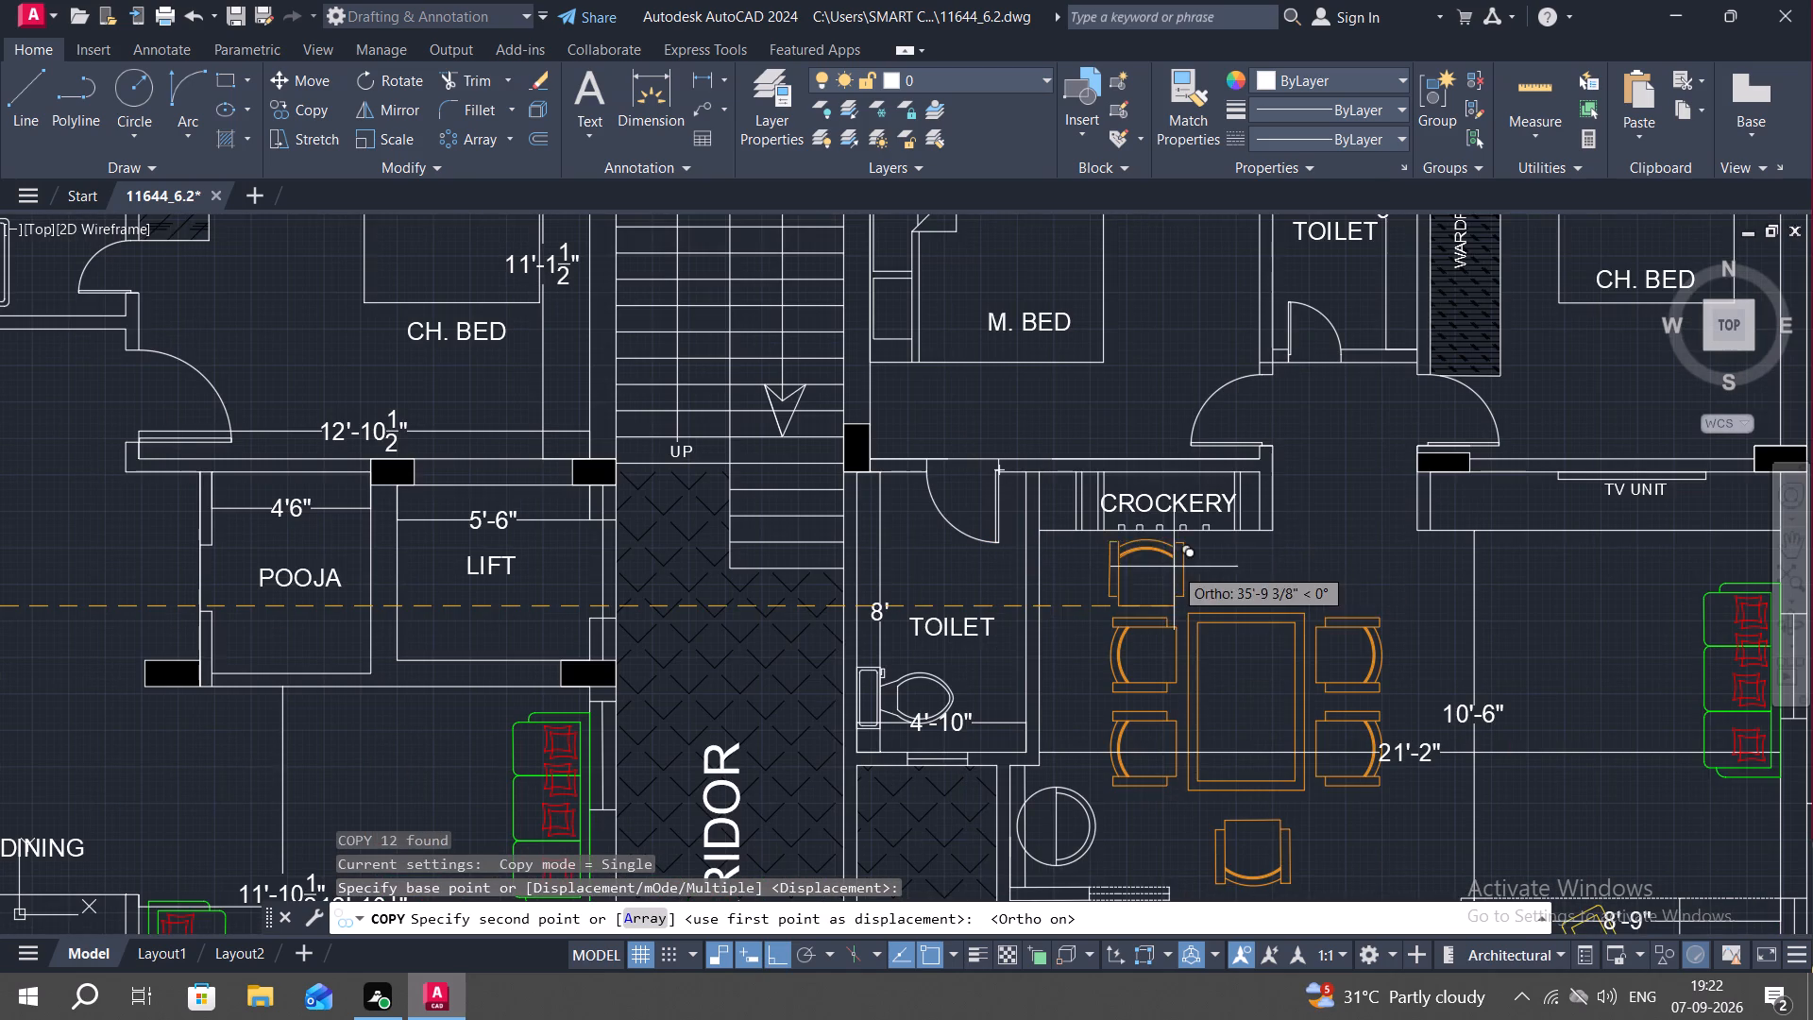
{"action": "left_click", "coordinate": [1280, 572]}
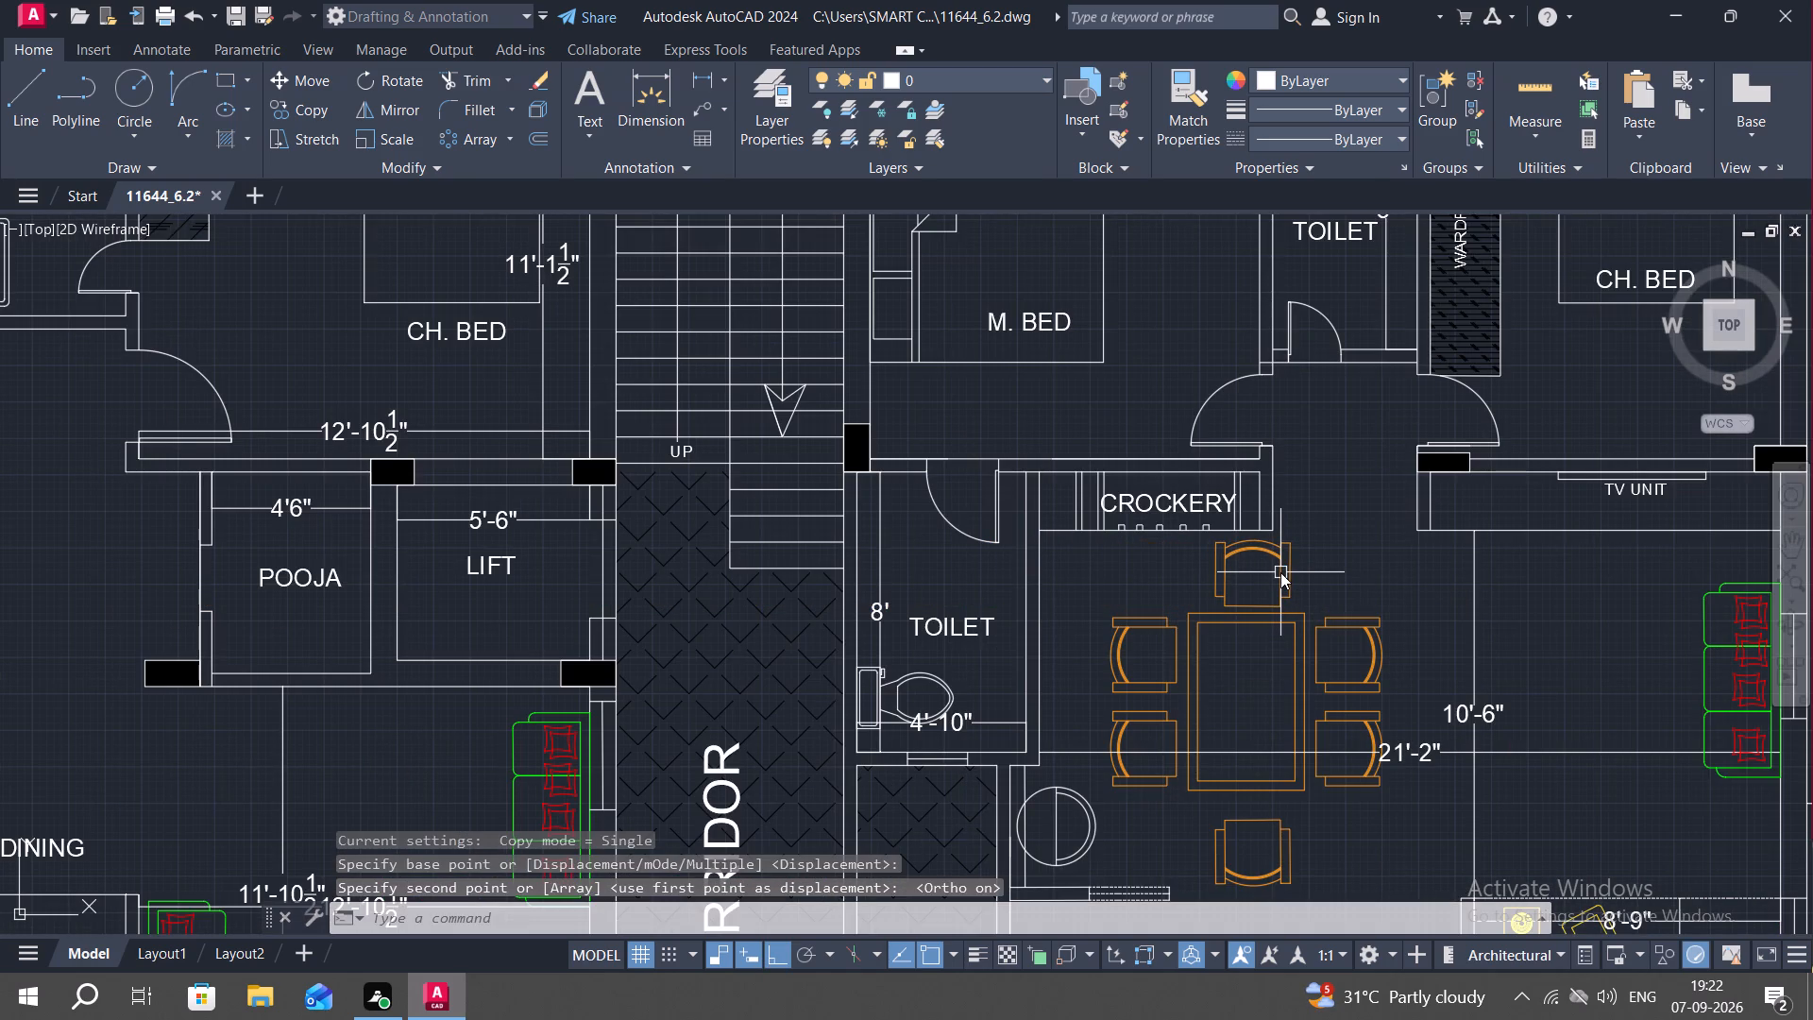
{"action": "middle_click_drag", "start_coordinate": [1347, 833], "coordinate": [1321, 716]}
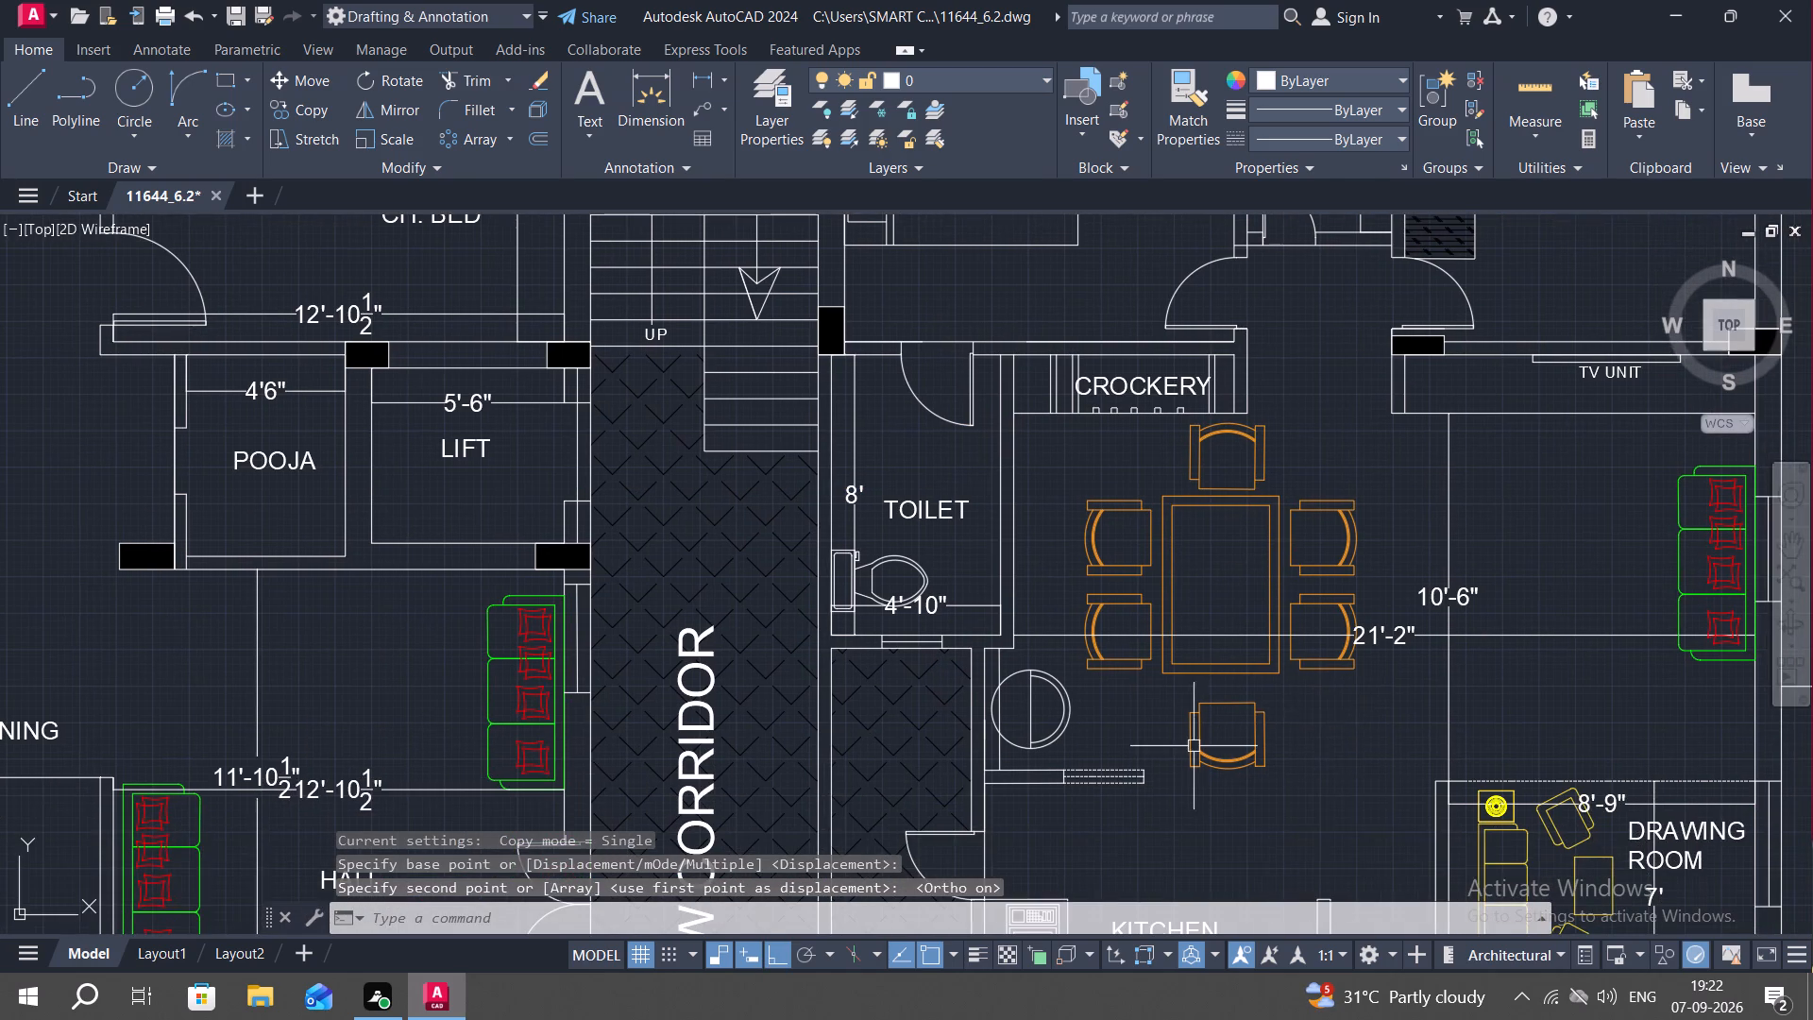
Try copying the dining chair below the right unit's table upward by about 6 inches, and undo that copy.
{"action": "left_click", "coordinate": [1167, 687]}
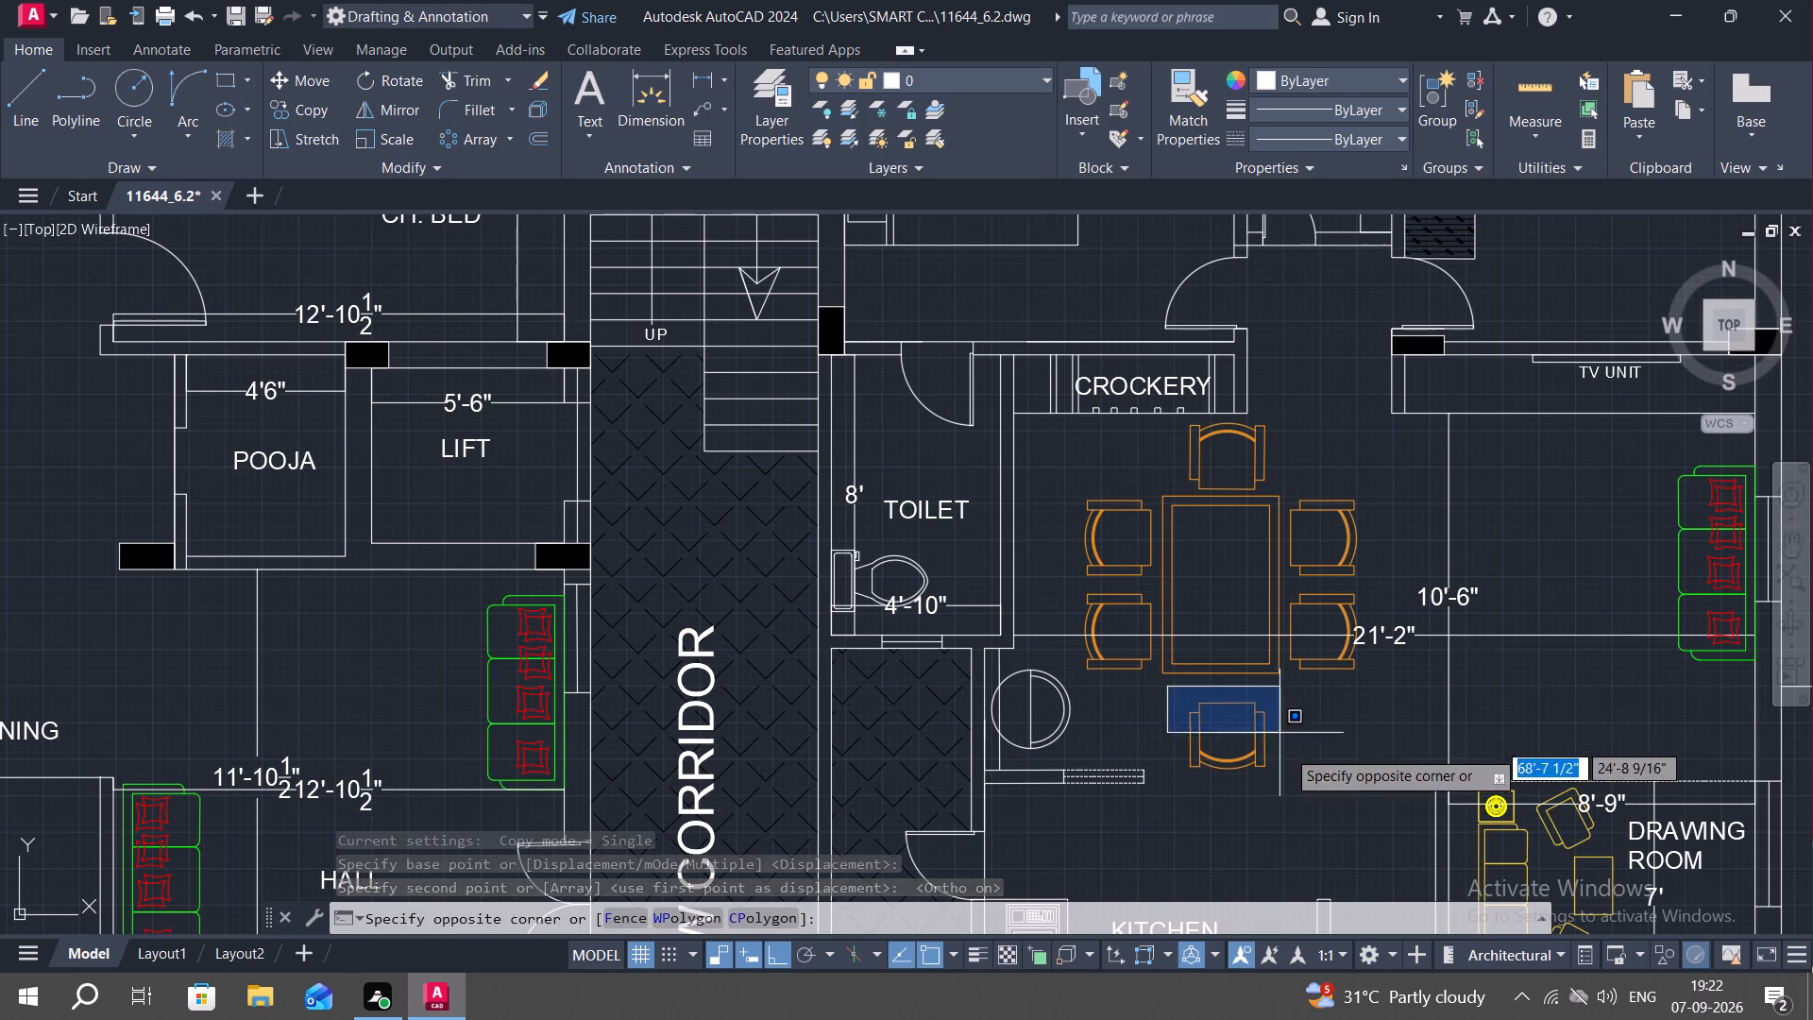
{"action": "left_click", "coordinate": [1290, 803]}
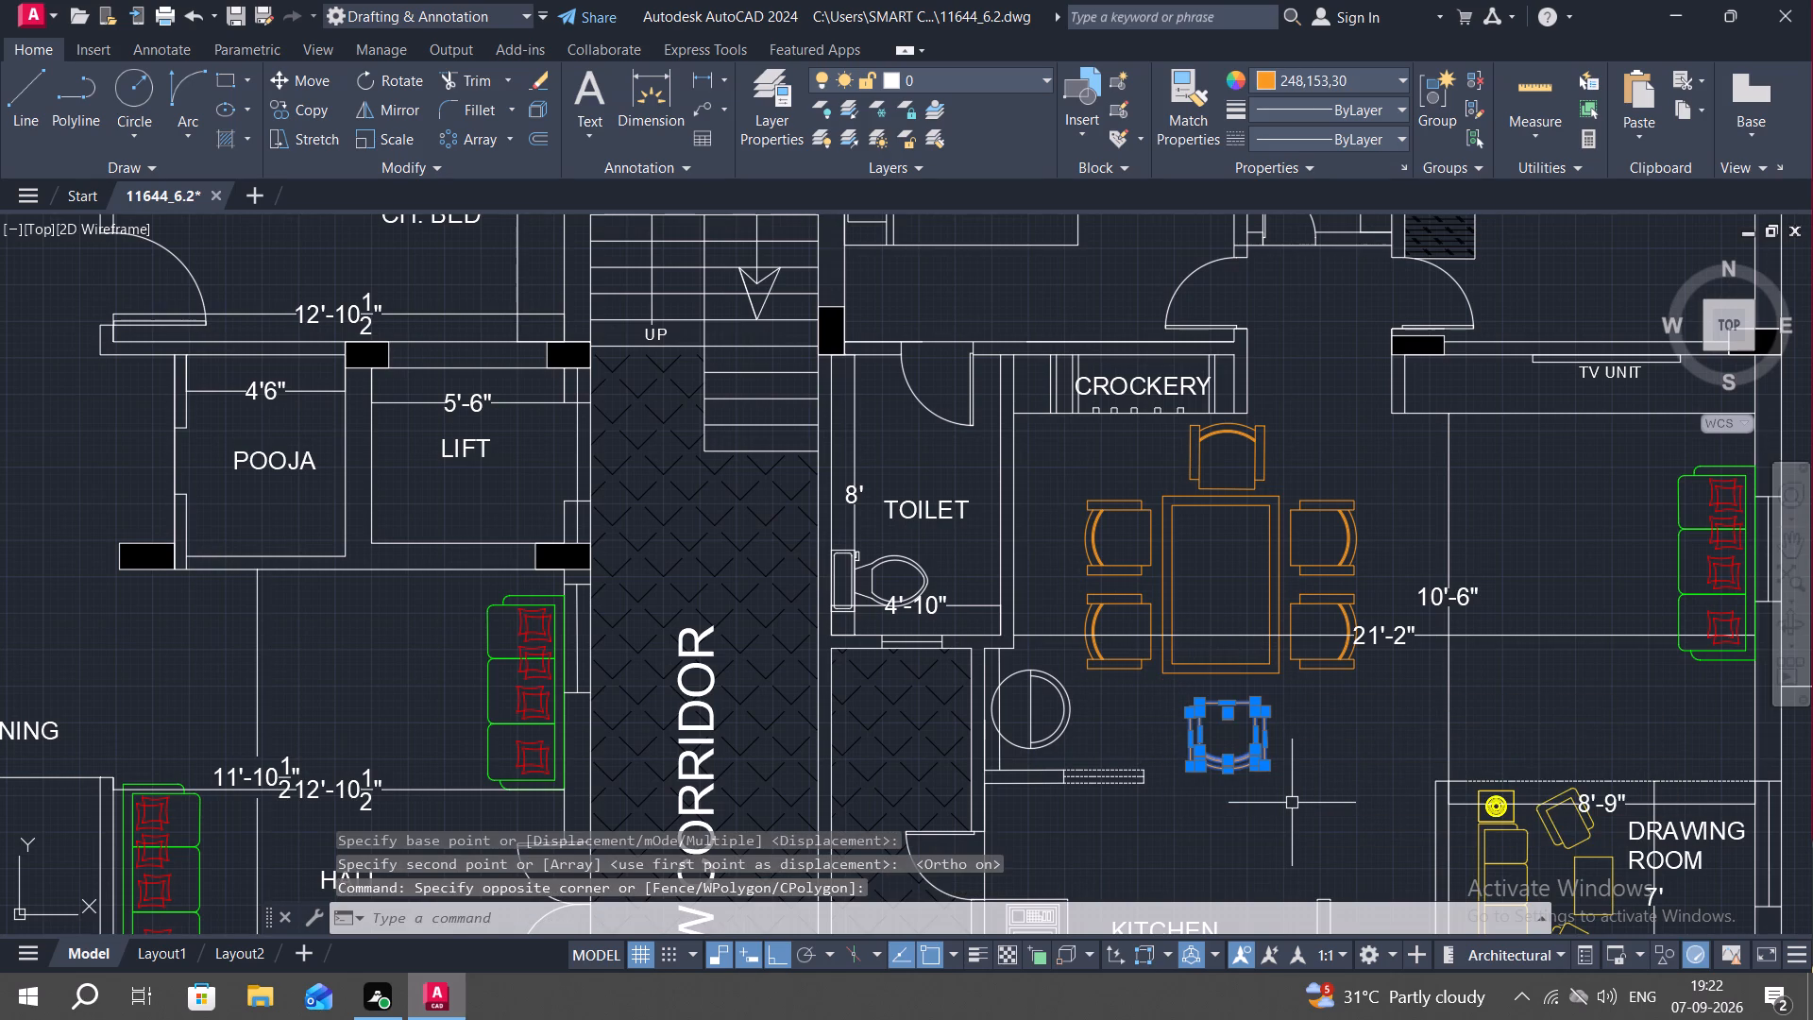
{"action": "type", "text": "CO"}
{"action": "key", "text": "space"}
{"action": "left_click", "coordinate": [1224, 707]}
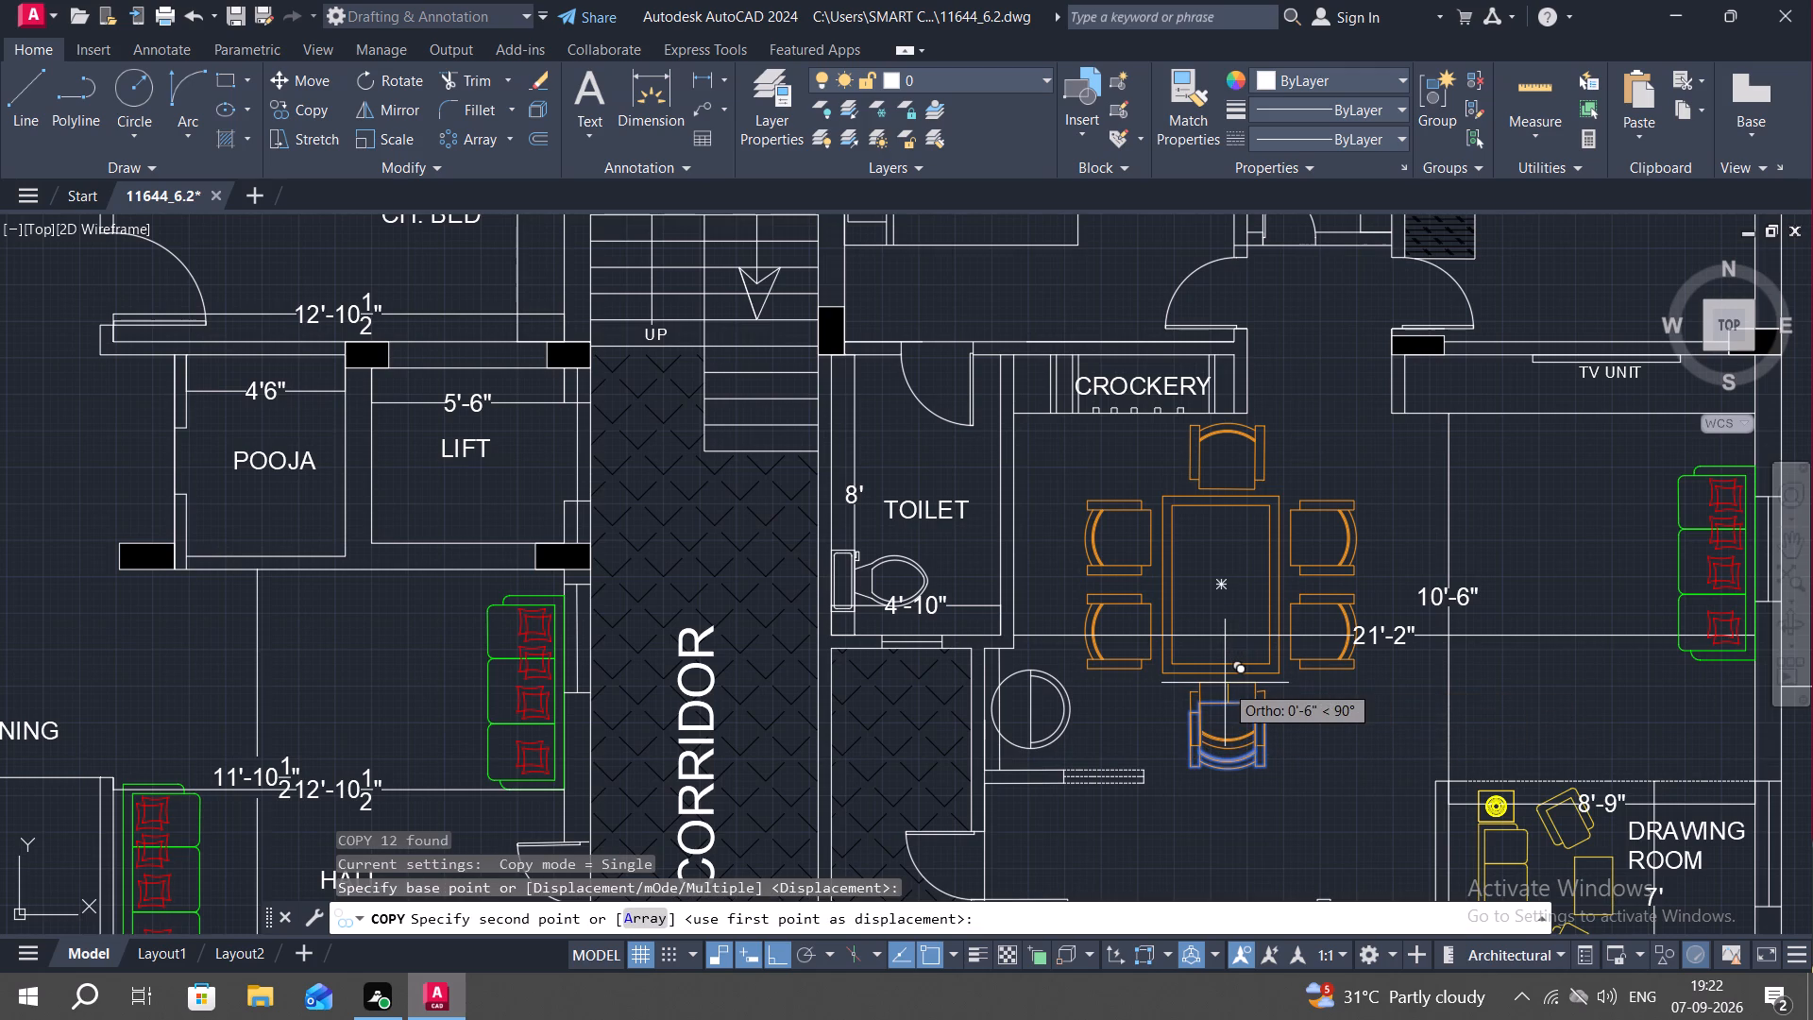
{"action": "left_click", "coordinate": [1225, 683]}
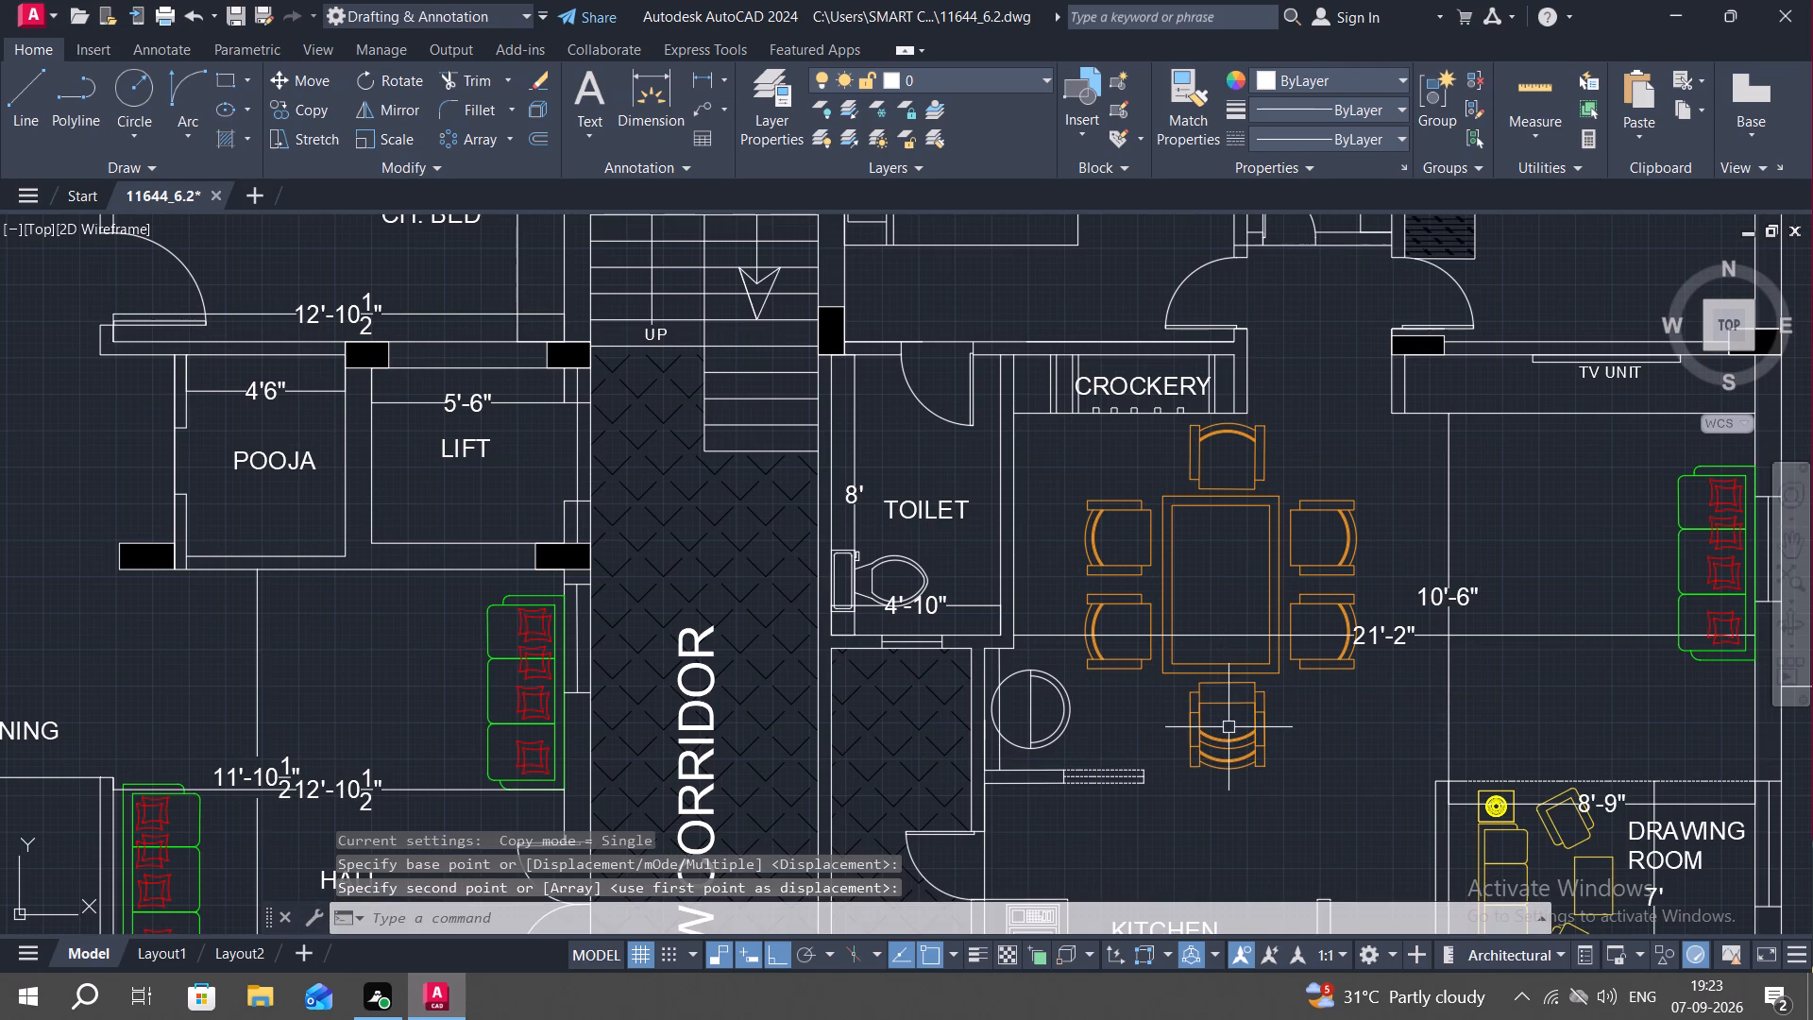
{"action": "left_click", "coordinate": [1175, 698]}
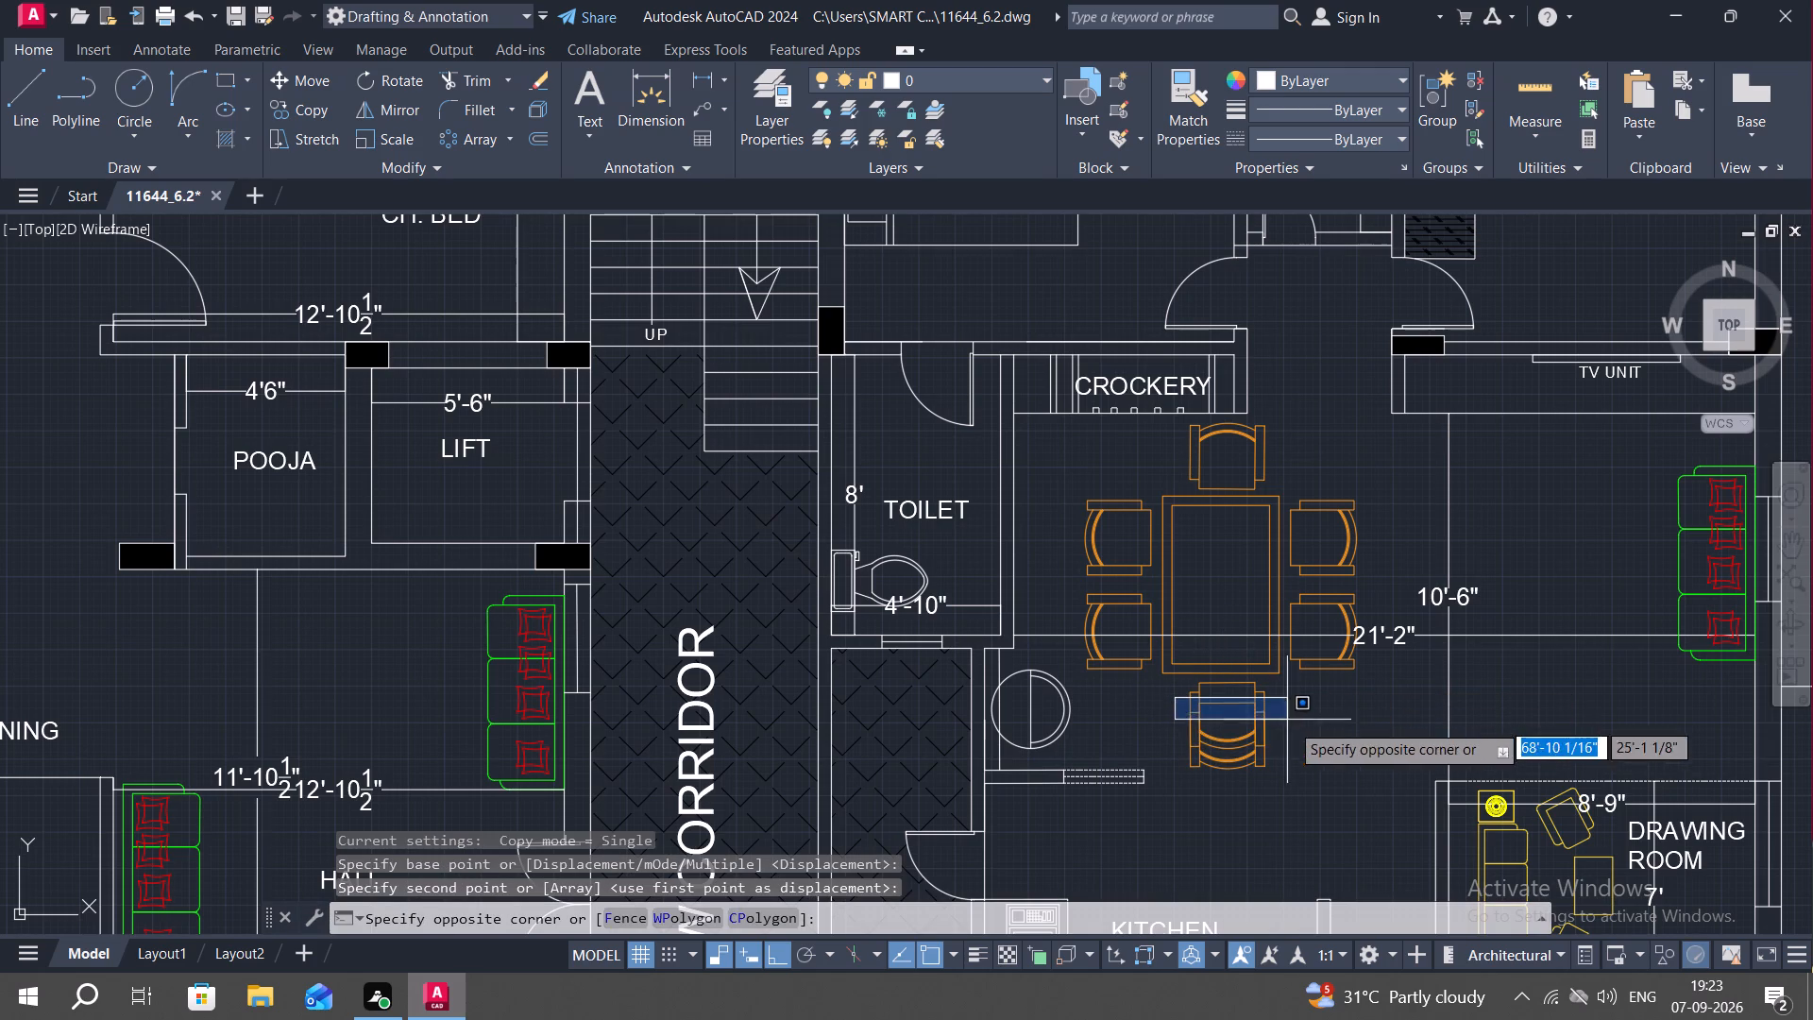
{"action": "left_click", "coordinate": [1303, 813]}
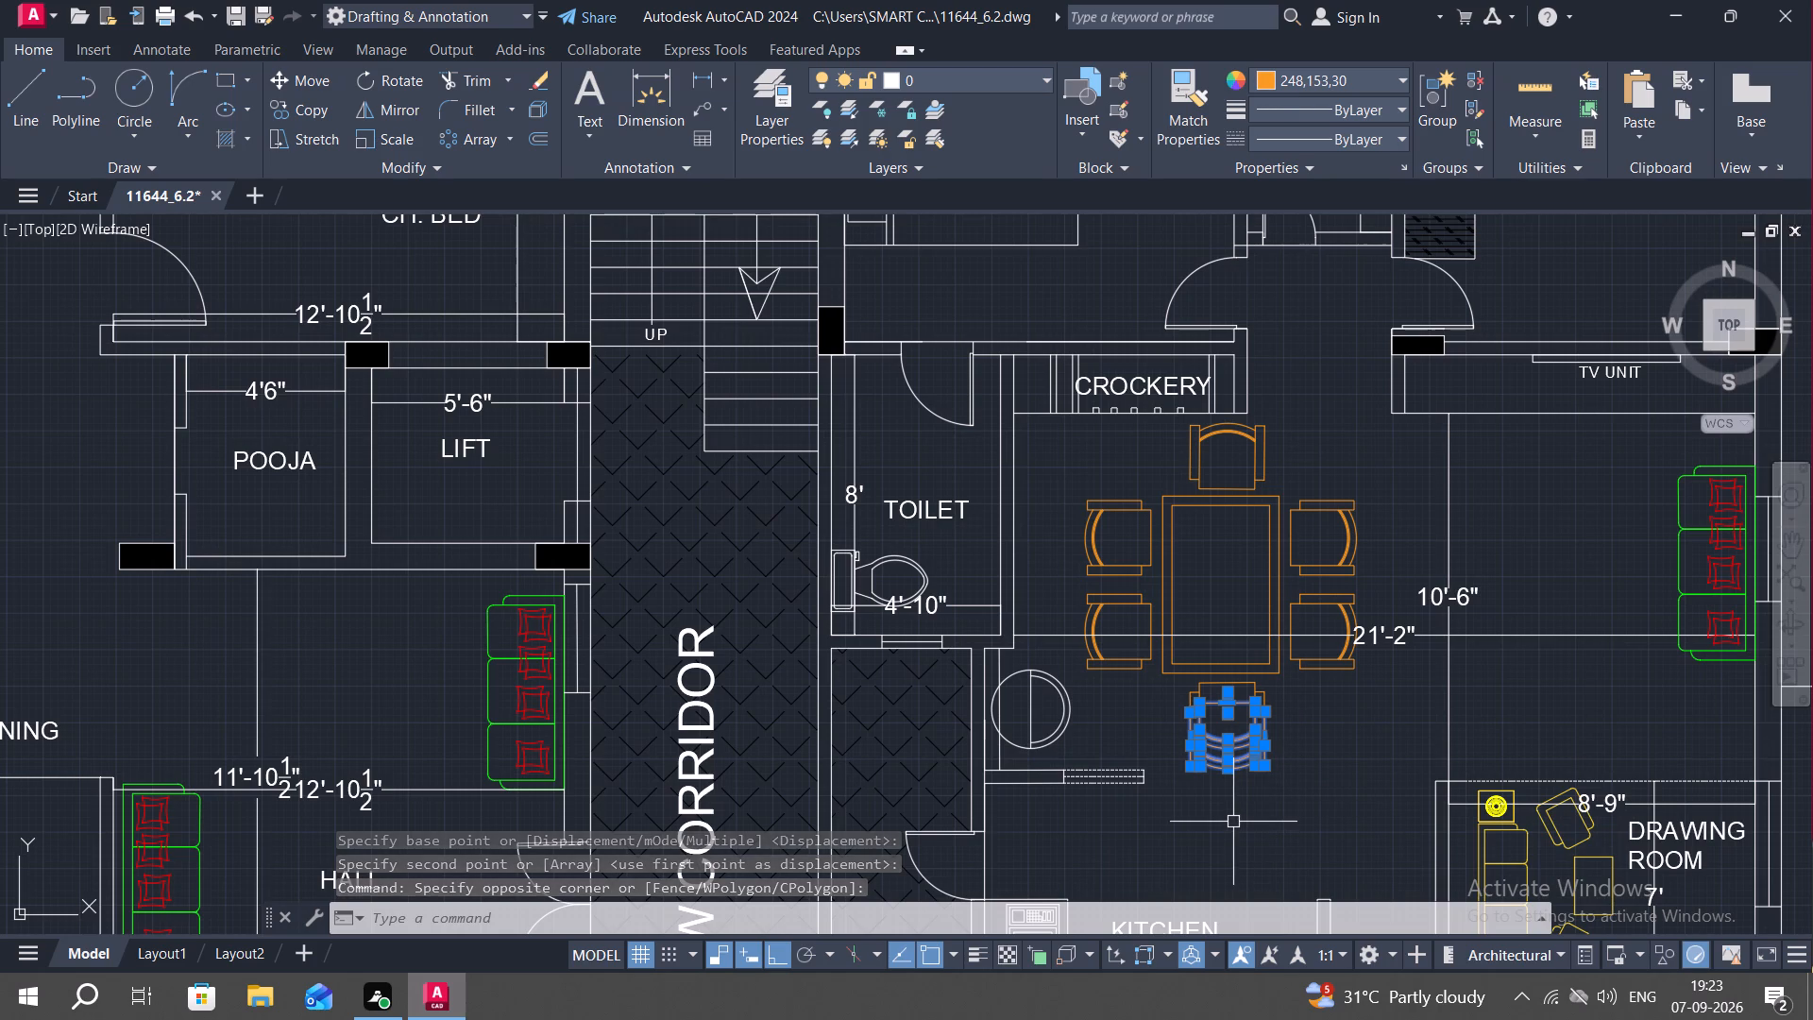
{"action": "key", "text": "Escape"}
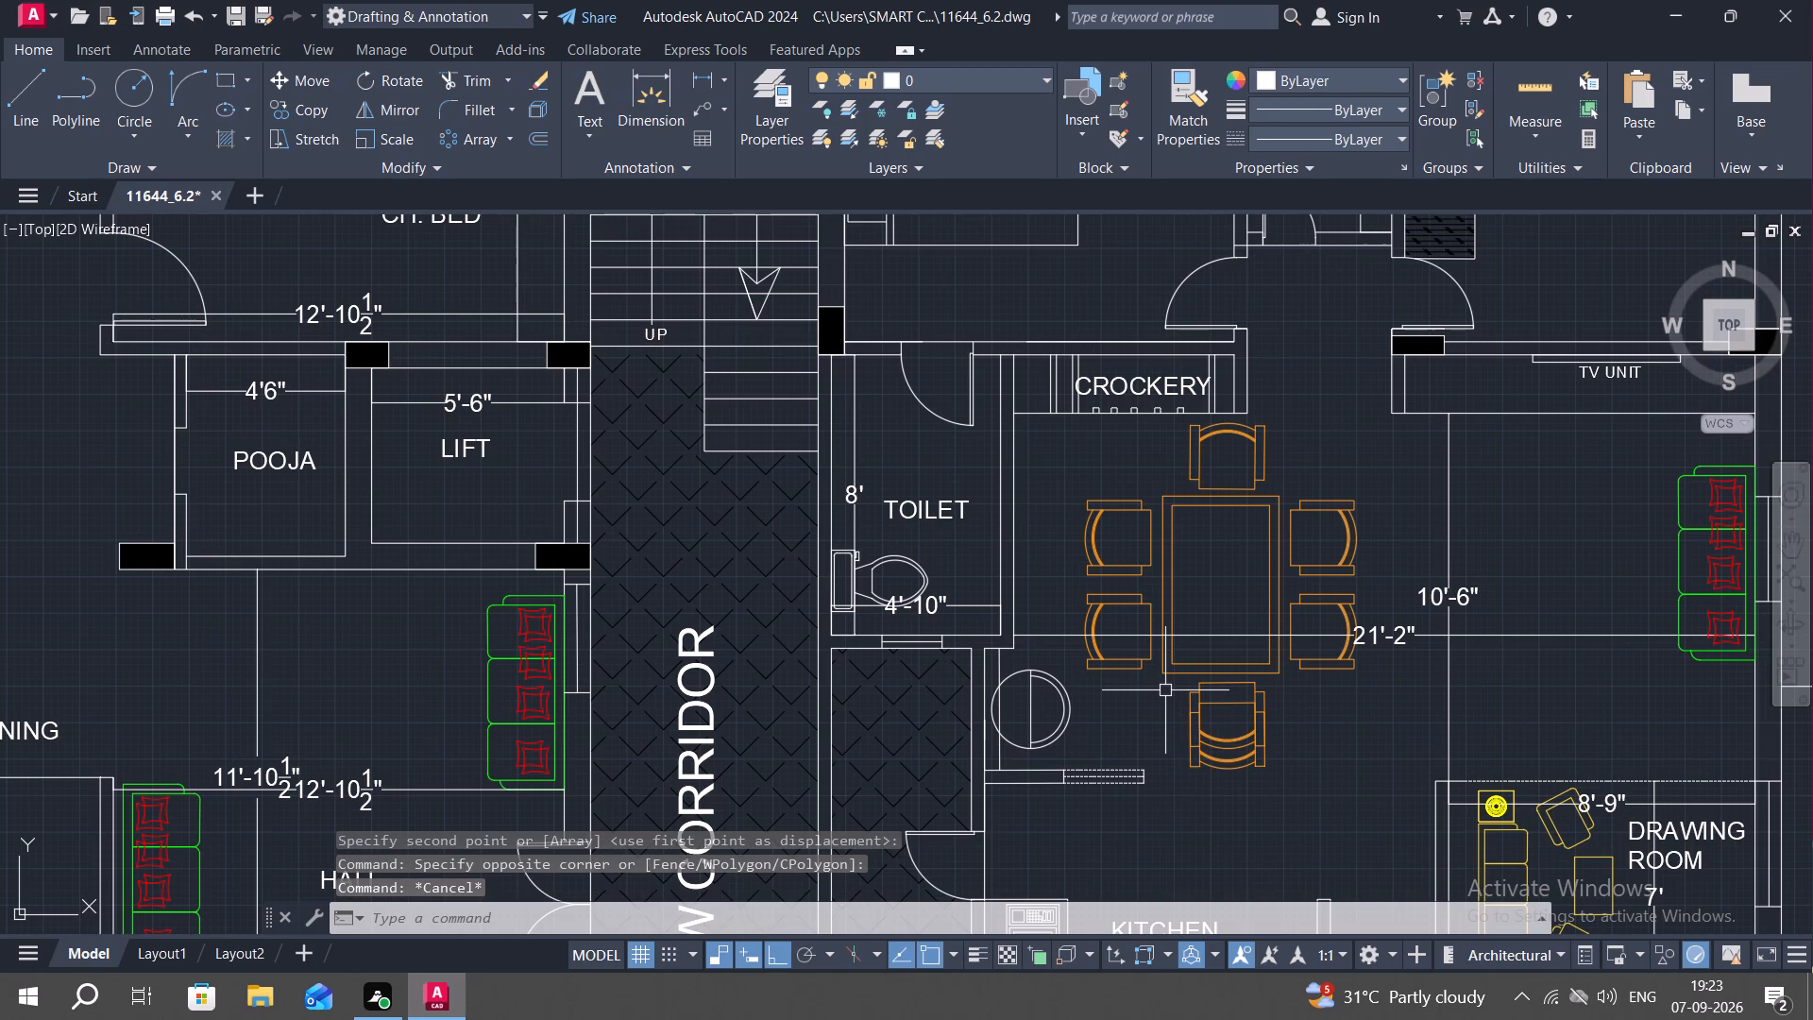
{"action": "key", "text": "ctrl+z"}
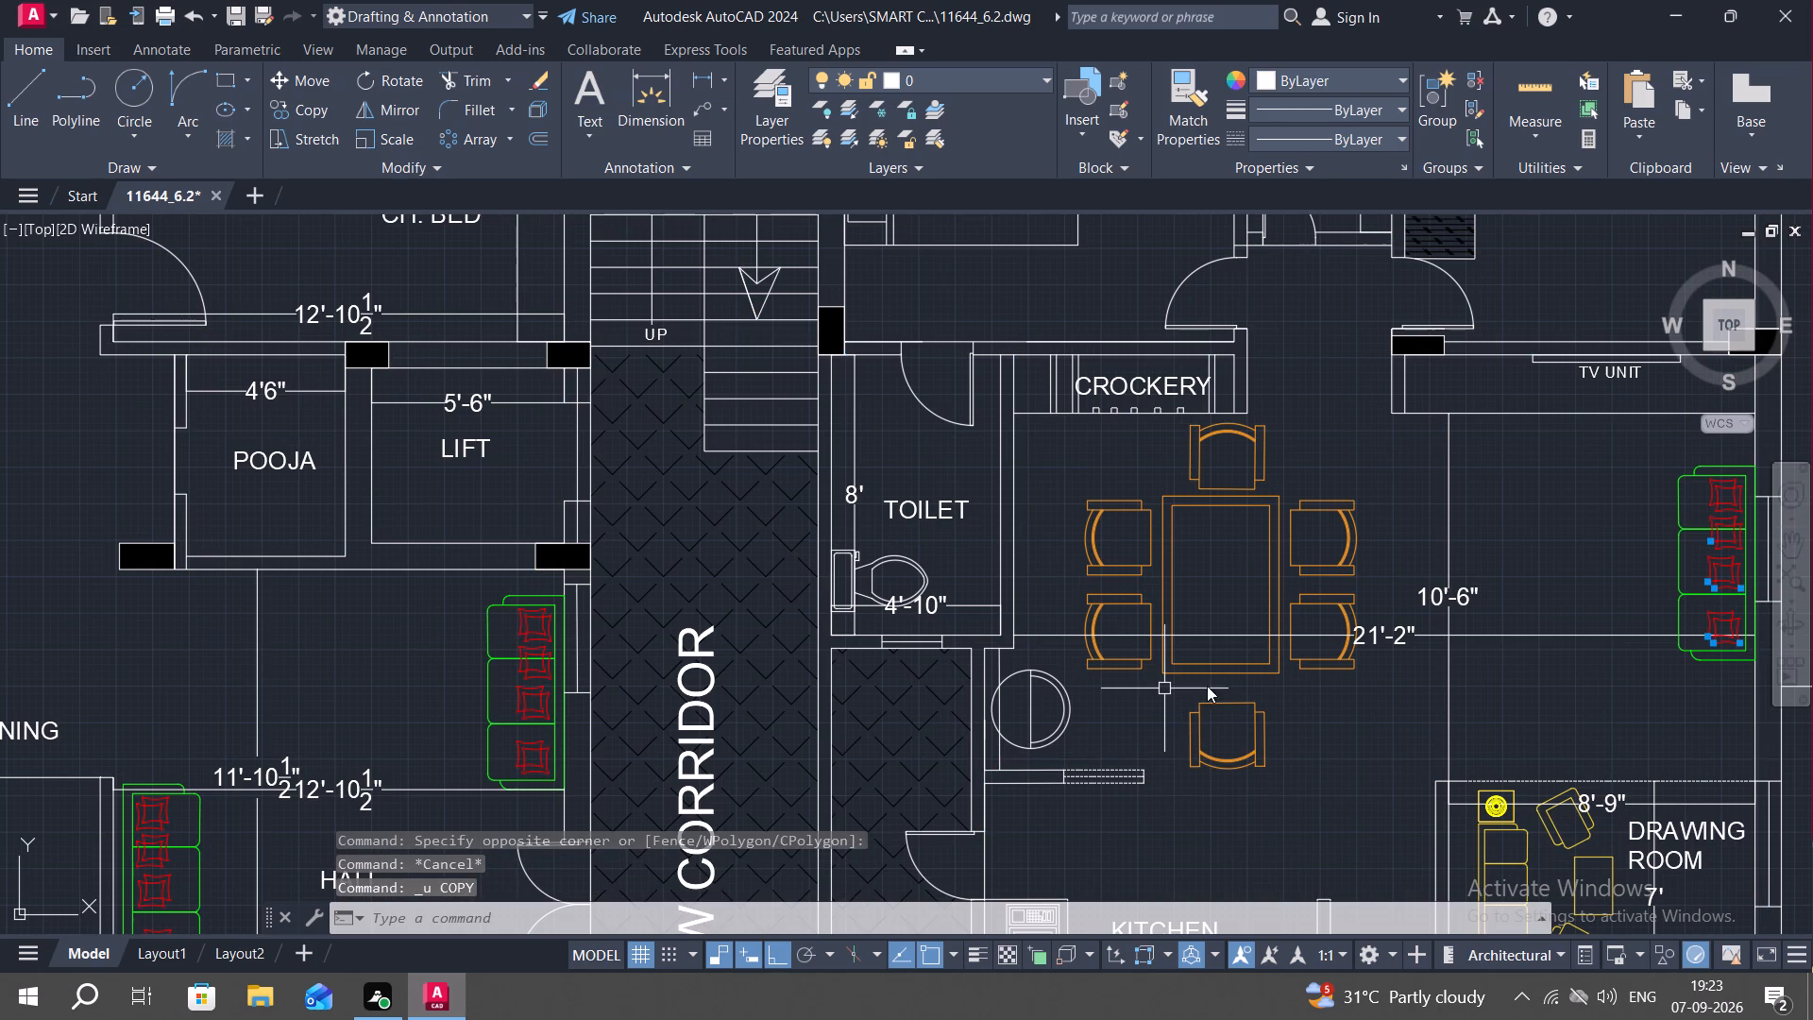
Move the dining chair below the right unit's table freely upward, with Ortho off, close against the table's lower end.
{"action": "left_click", "coordinate": [1161, 688]}
{"action": "left_click", "coordinate": [1322, 818]}
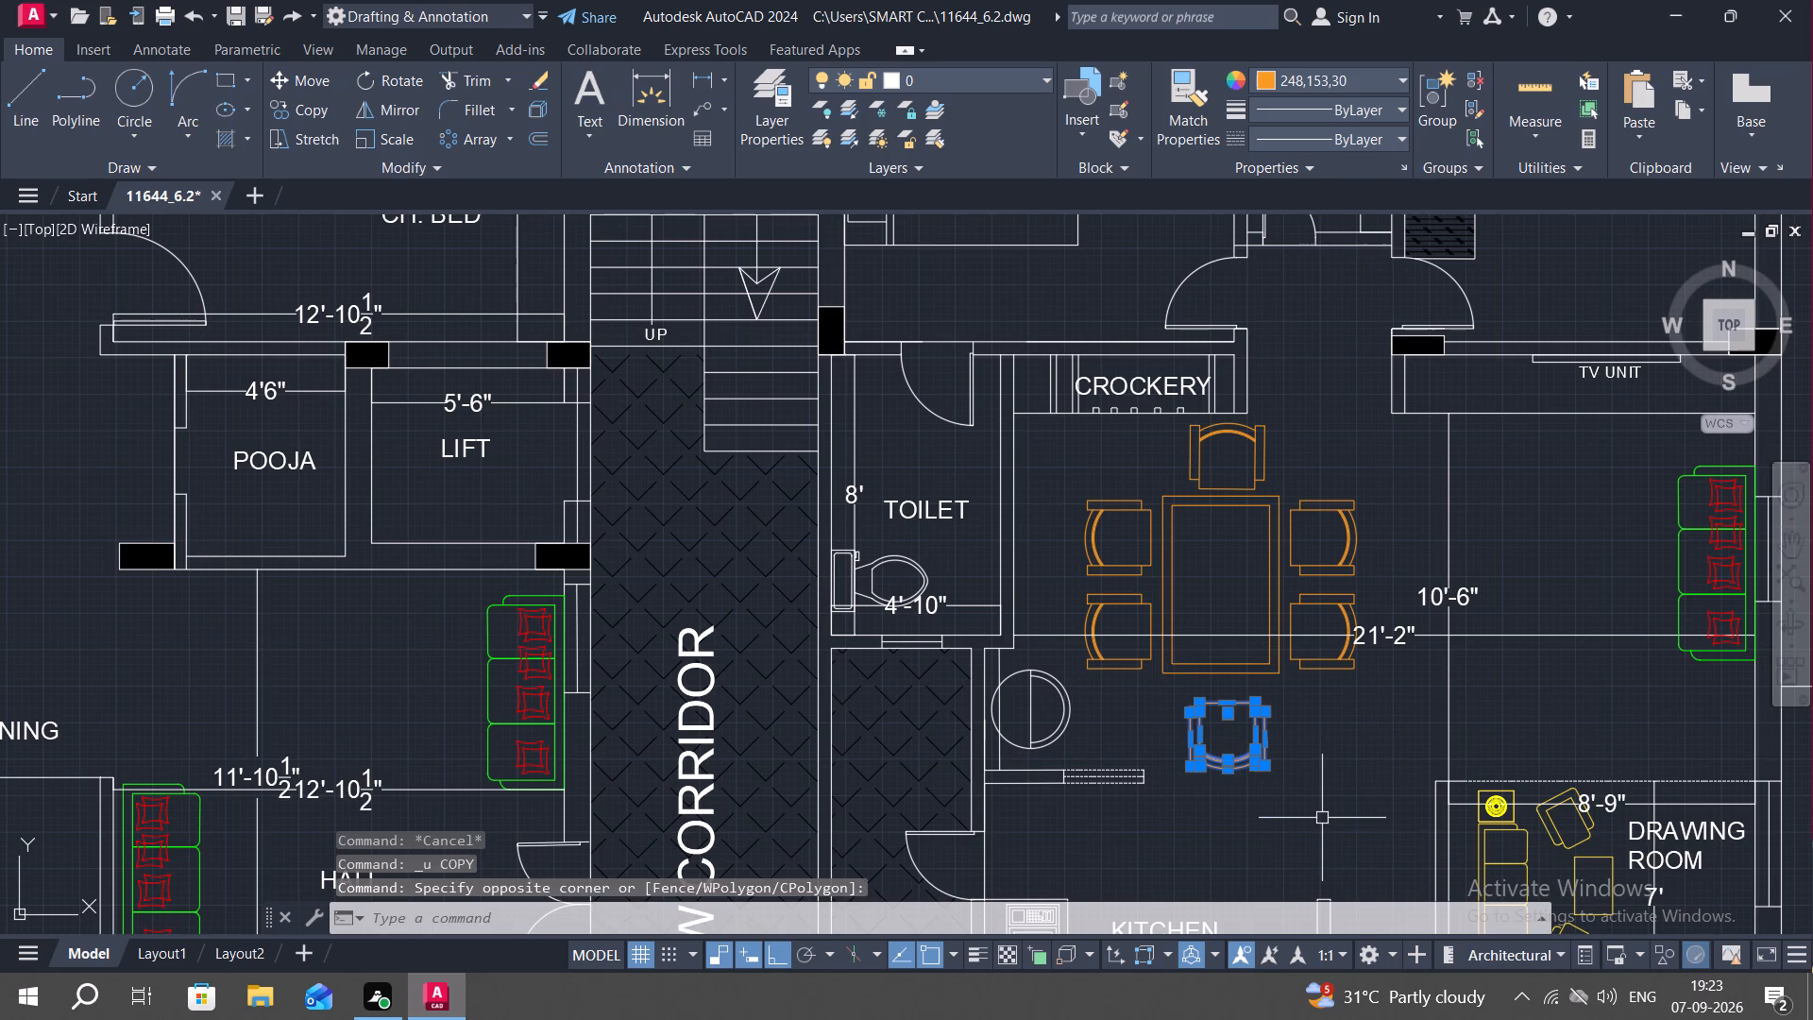
{"action": "type", "text": "M"}
{"action": "key", "text": "space"}
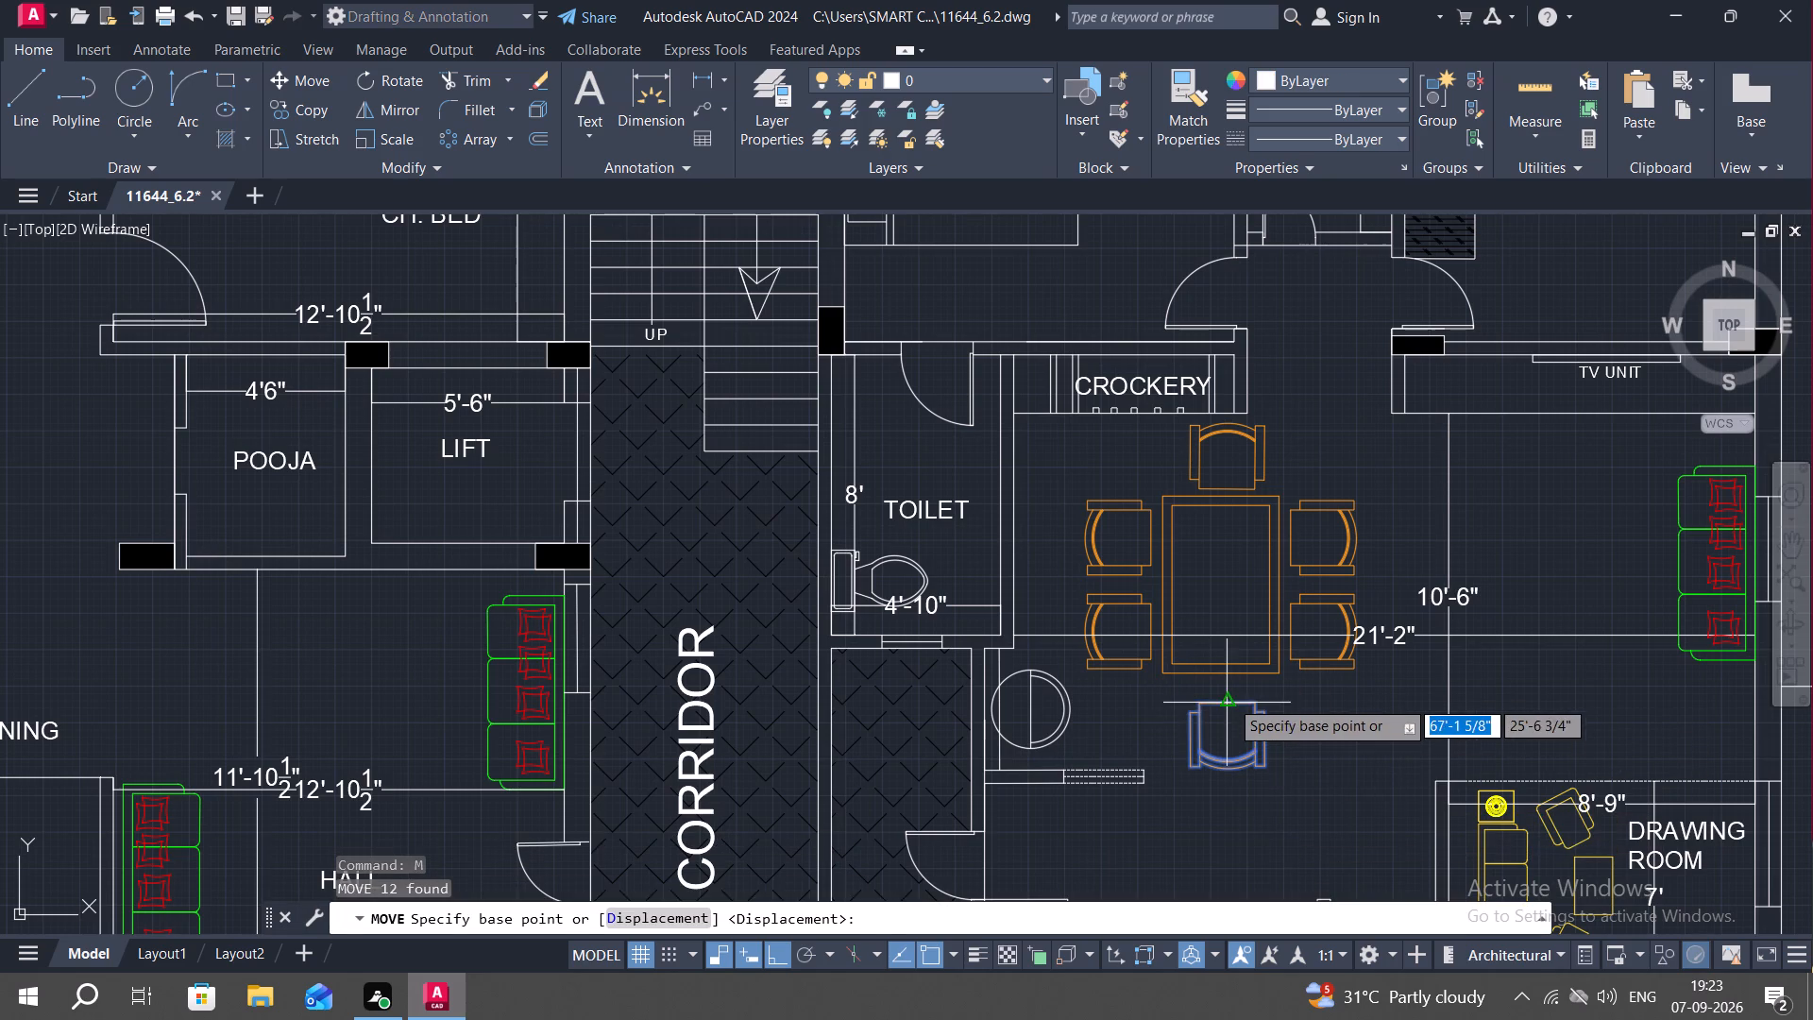
{"action": "left_click", "coordinate": [1229, 699]}
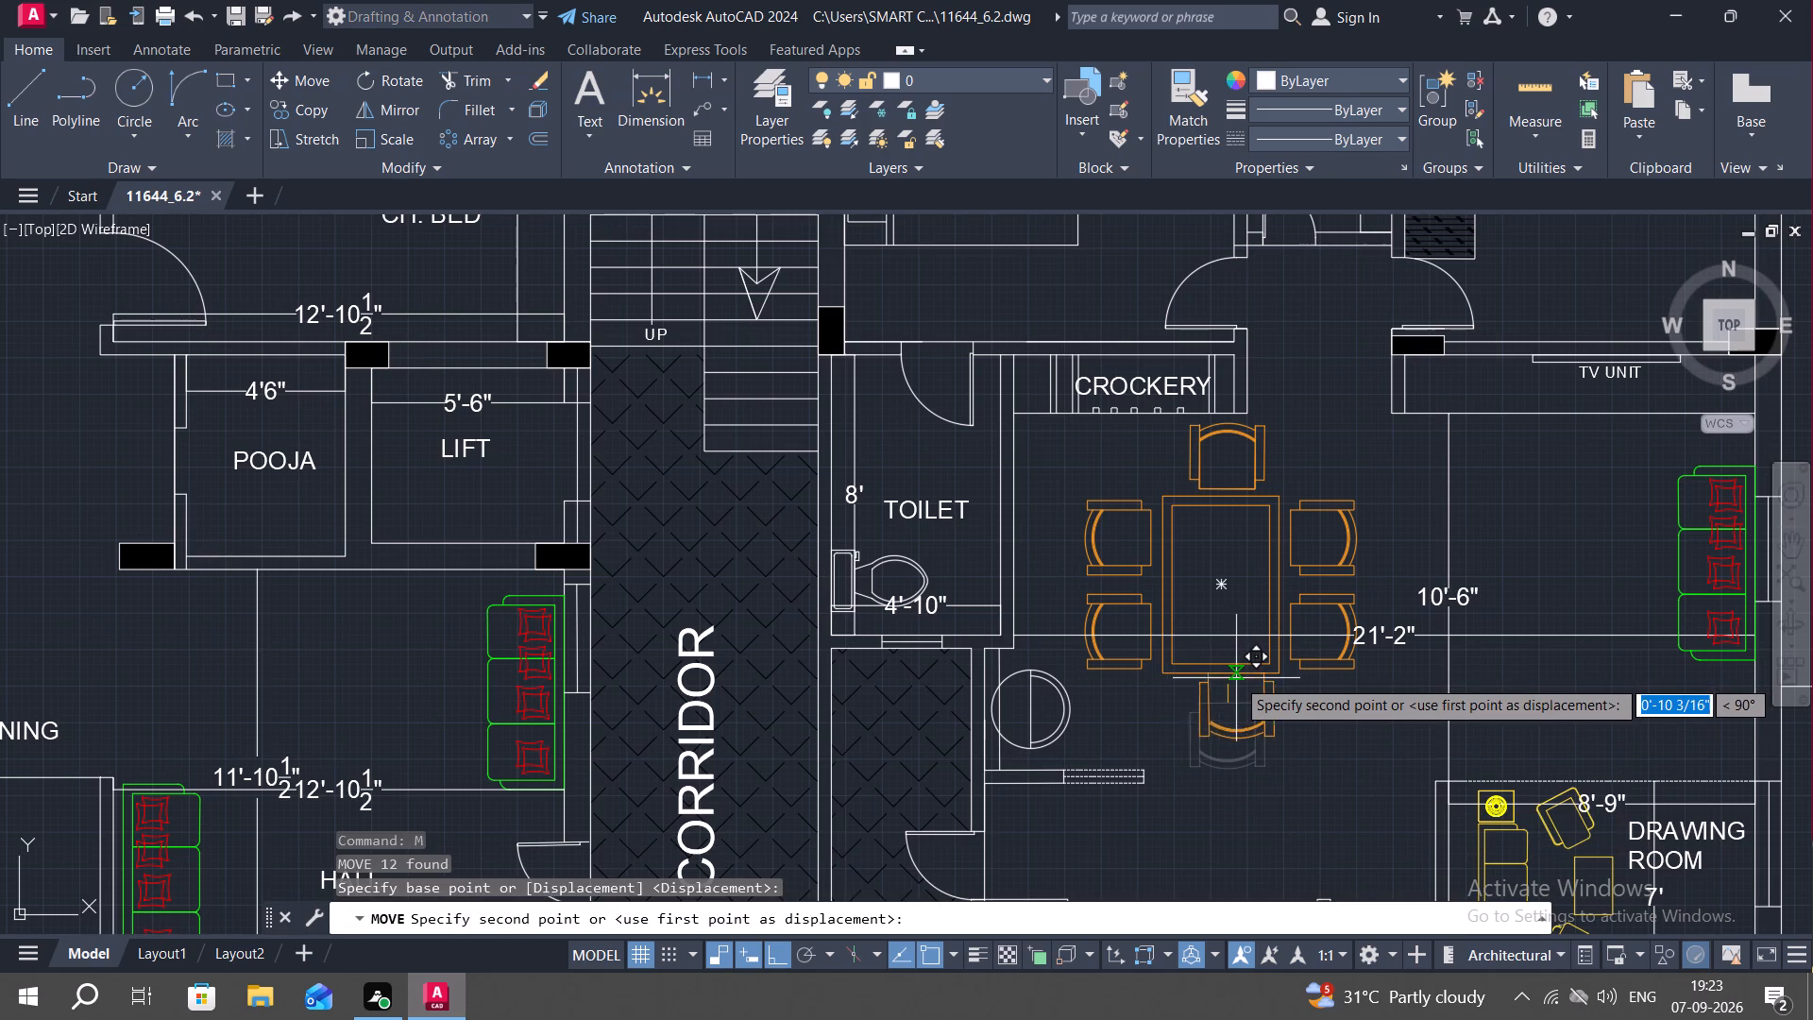
{"action": "key", "text": "F8"}
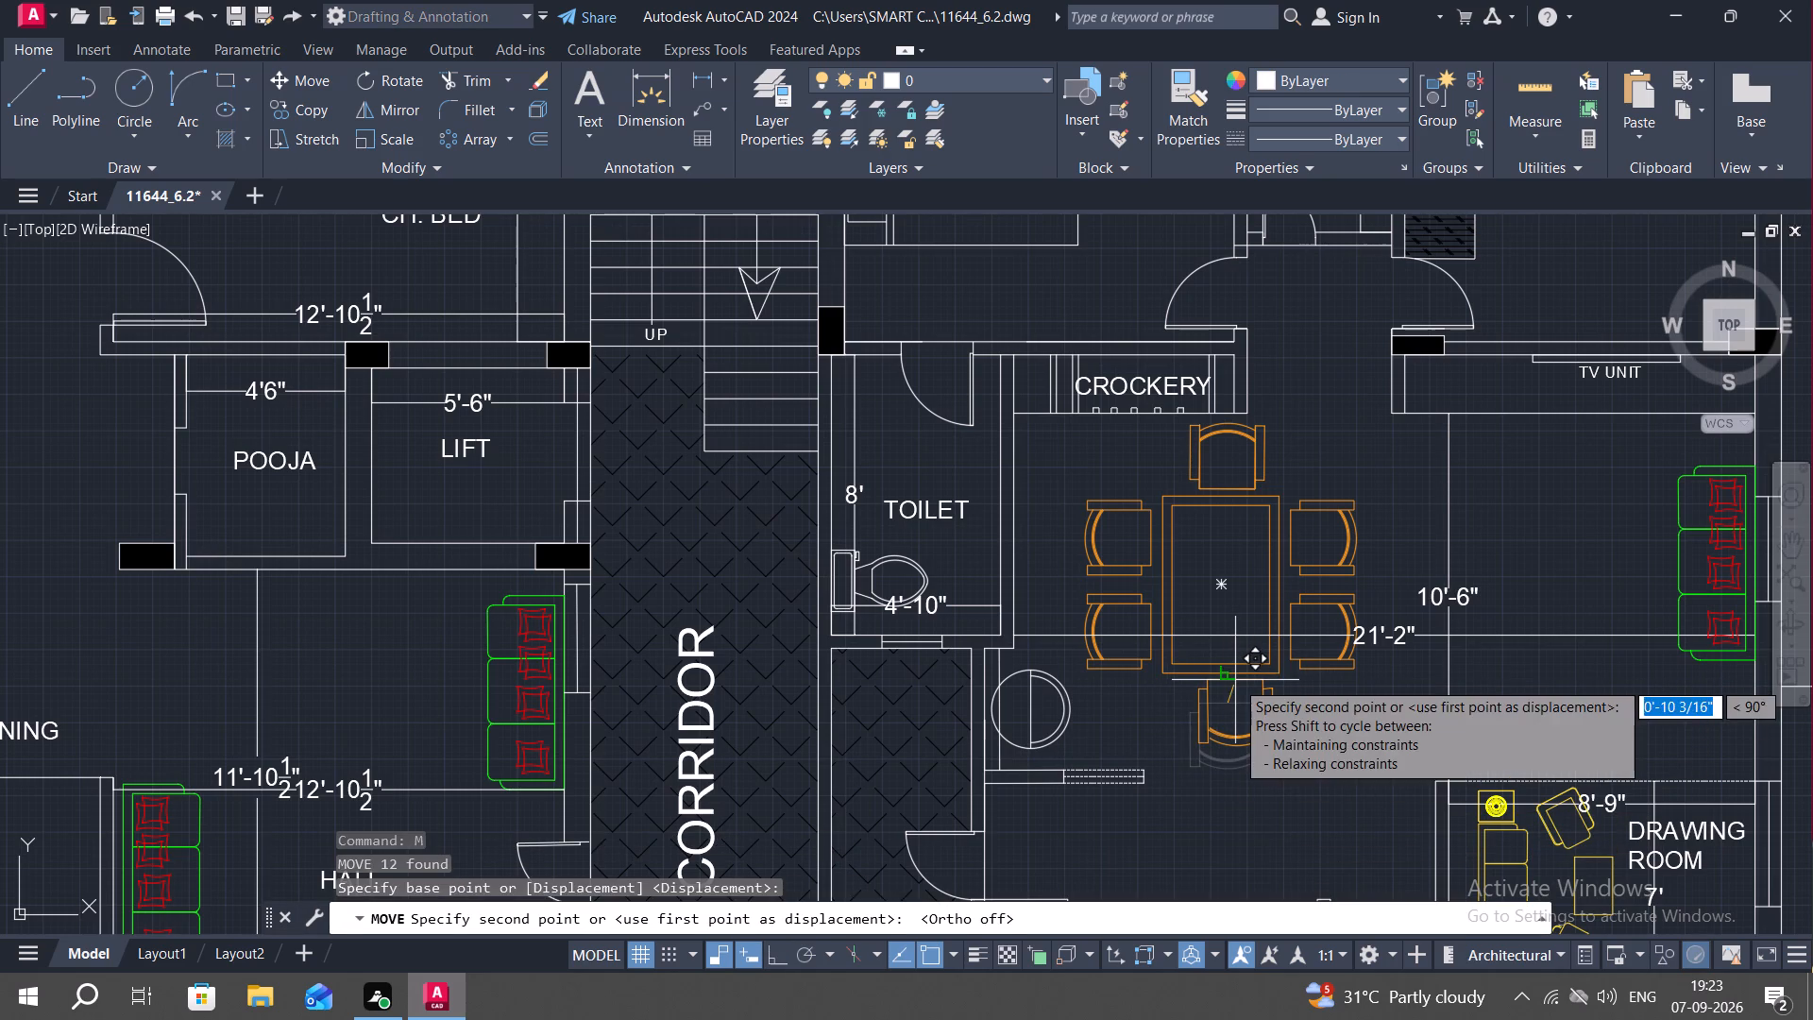
{"action": "left_click", "coordinate": [1225, 683]}
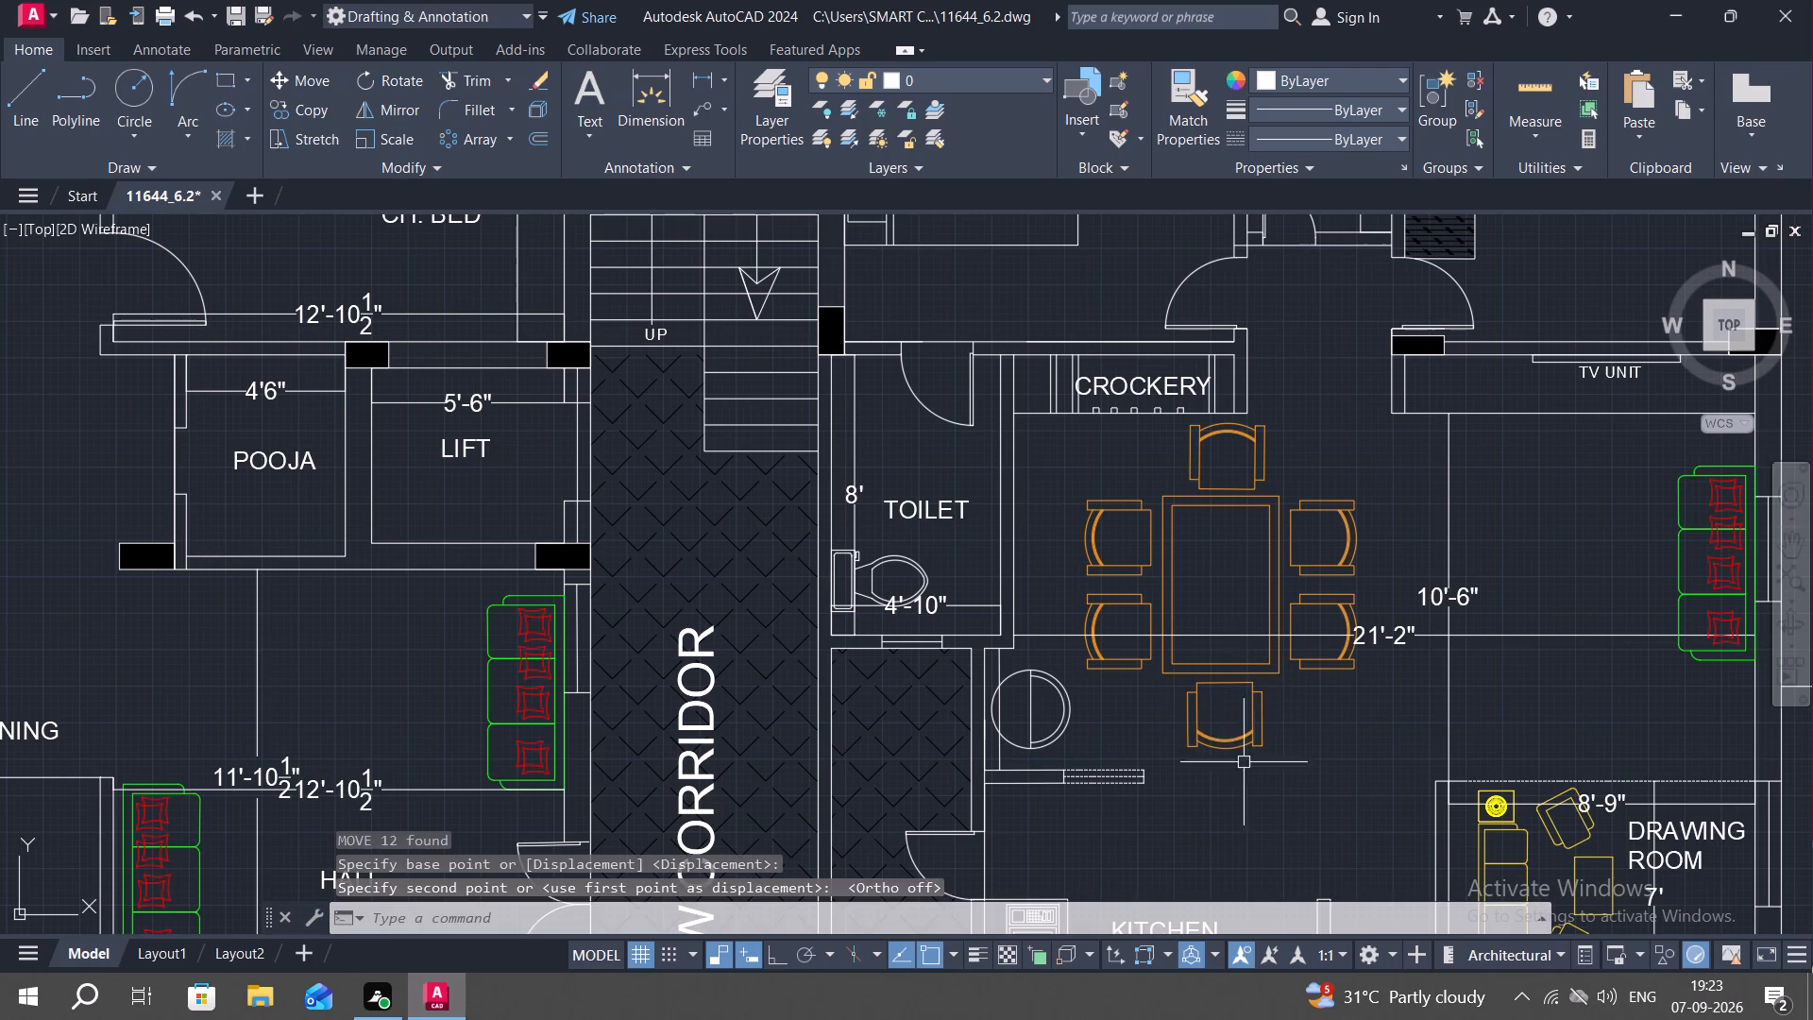
Copy the left unit's LIVING / DINING label into the right unit's open area, between the dining table and the sofa.
{"action": "scroll", "coordinate": [1274, 769], "scroll_direction": "down", "scroll_amount": 2}
{"action": "middle_click_drag", "start_coordinate": [1262, 808], "coordinate": [1200, 681]}
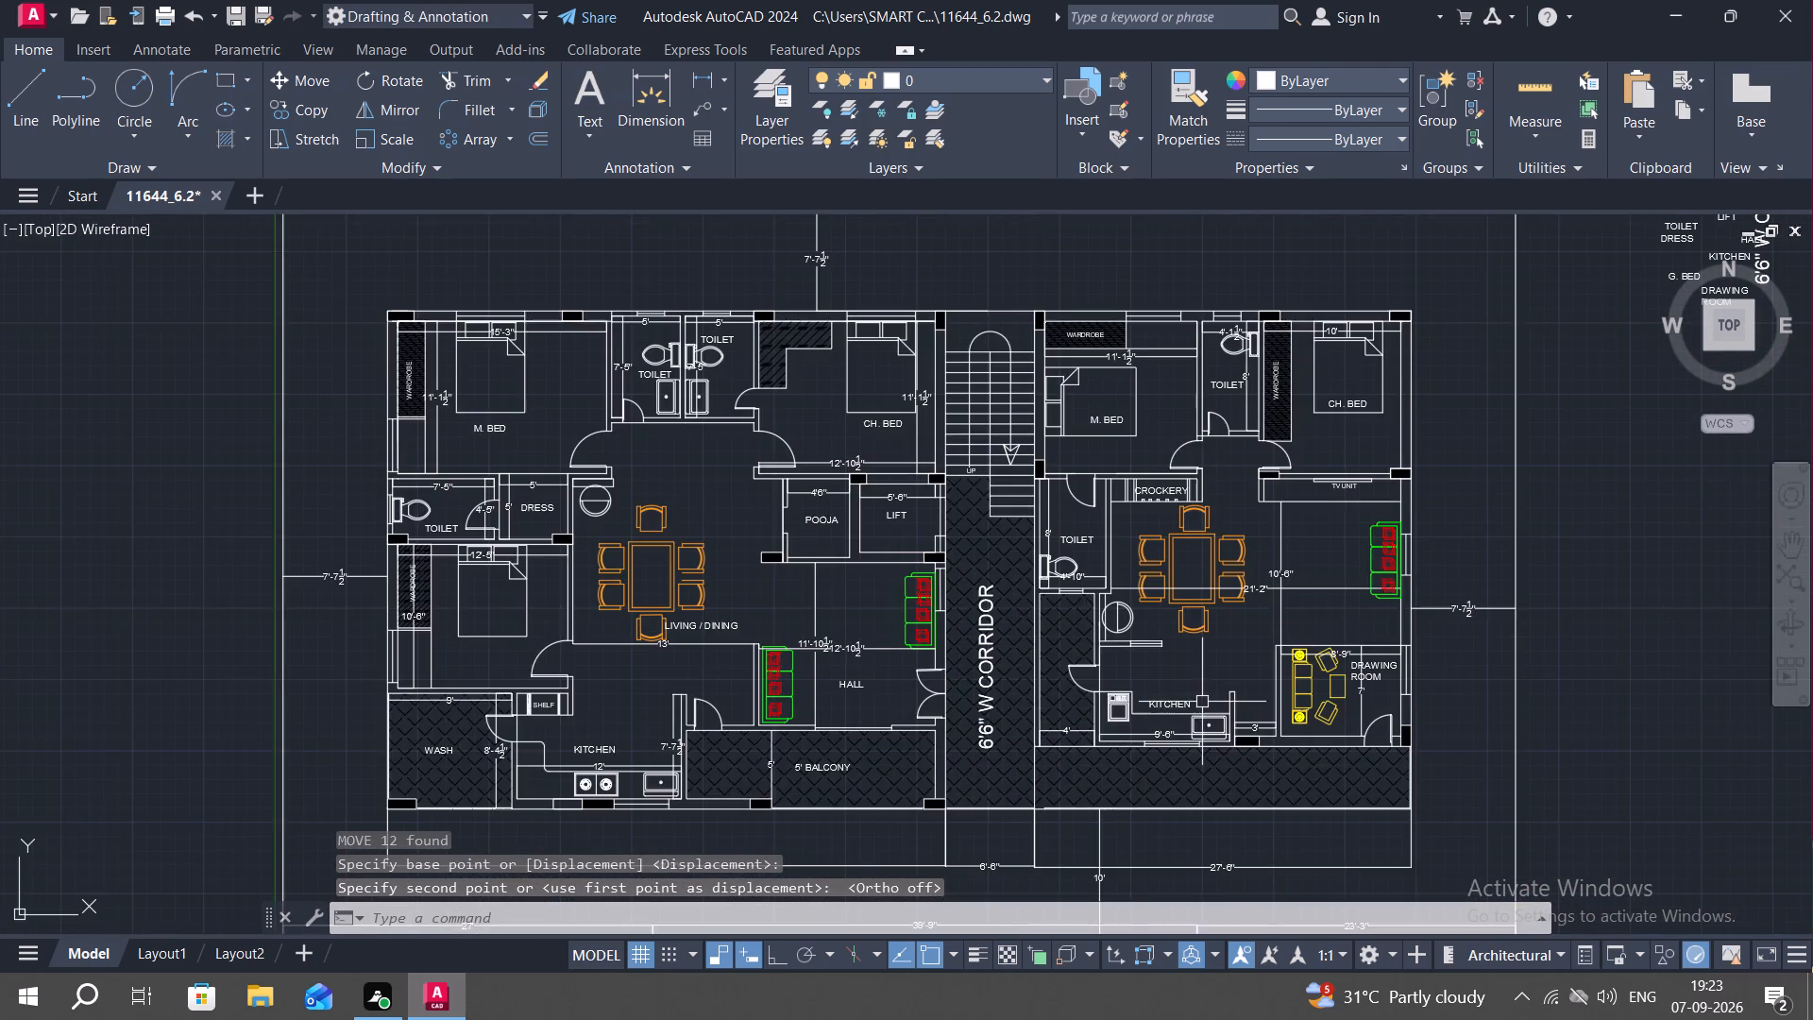
{"action": "scroll", "coordinate": [1202, 705], "scroll_direction": "down", "scroll_amount": 1}
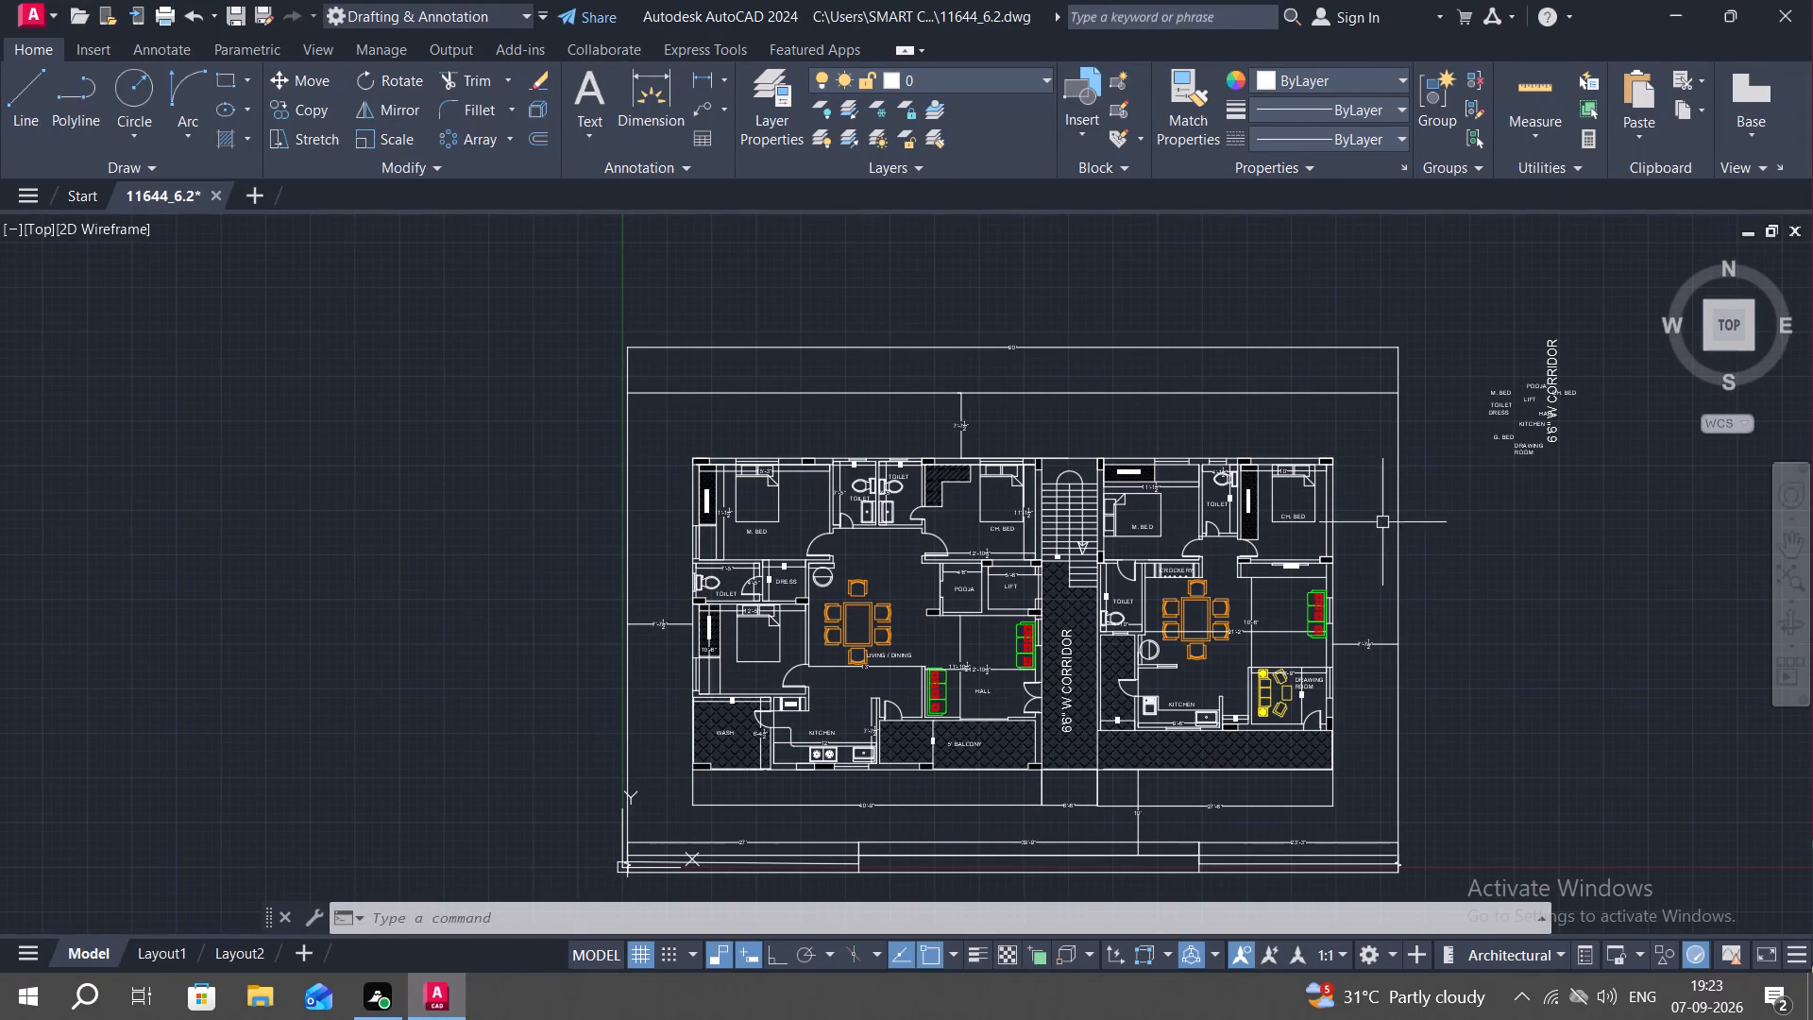
{"action": "middle_click_drag", "start_coordinate": [1378, 517], "coordinate": [1168, 436]}
{"action": "scroll", "coordinate": [1336, 361], "scroll_direction": "up", "scroll_amount": 1}
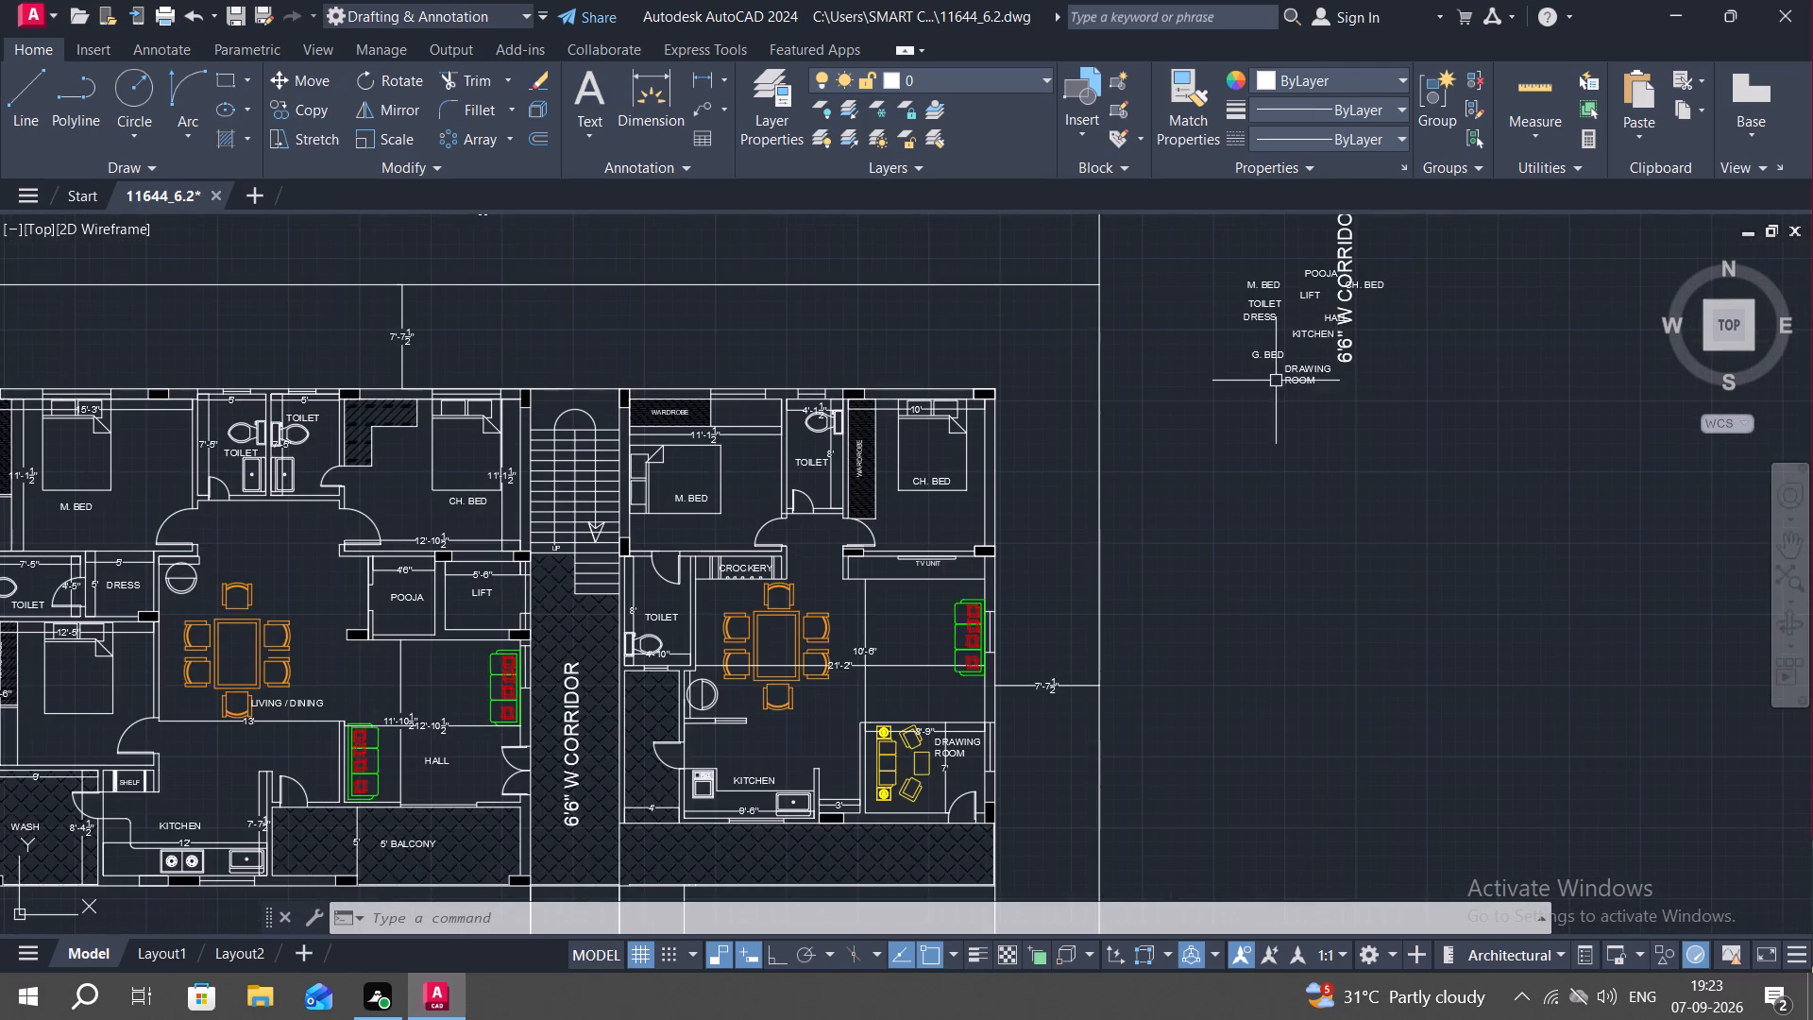
{"action": "middle_click_drag", "start_coordinate": [1268, 381], "coordinate": [1449, 300]}
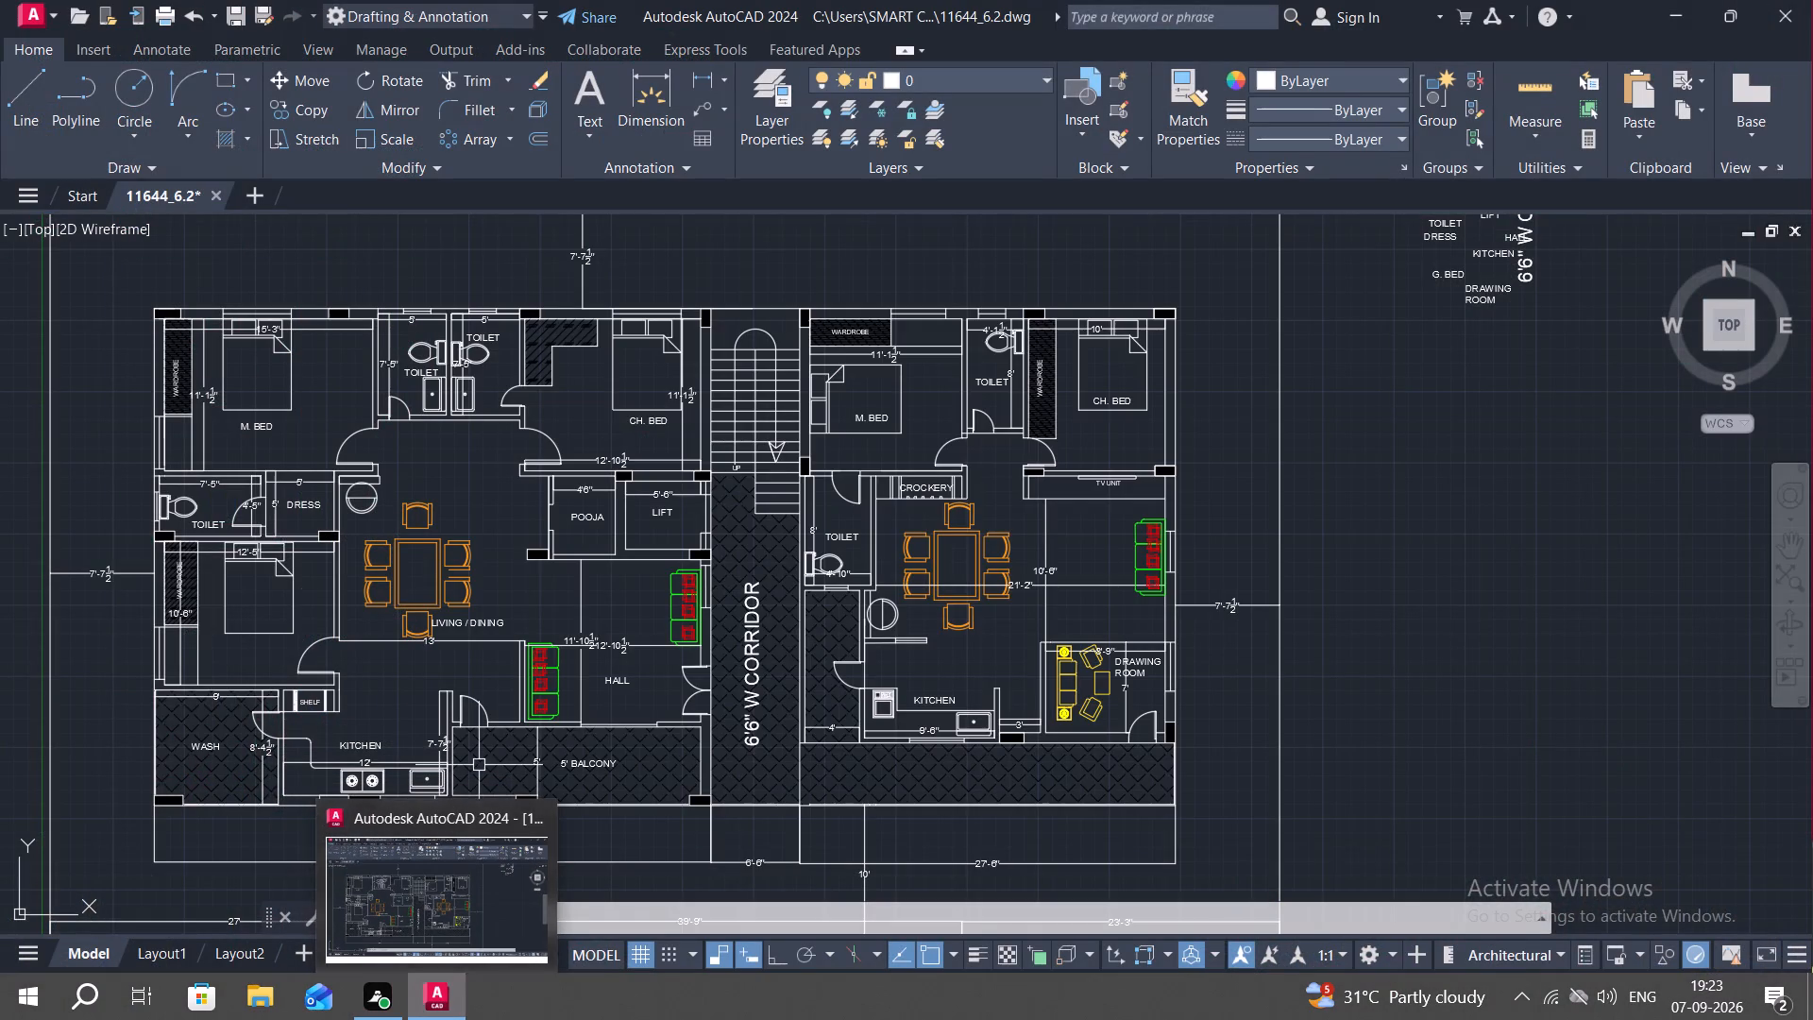
{"action": "key", "text": "Escape"}
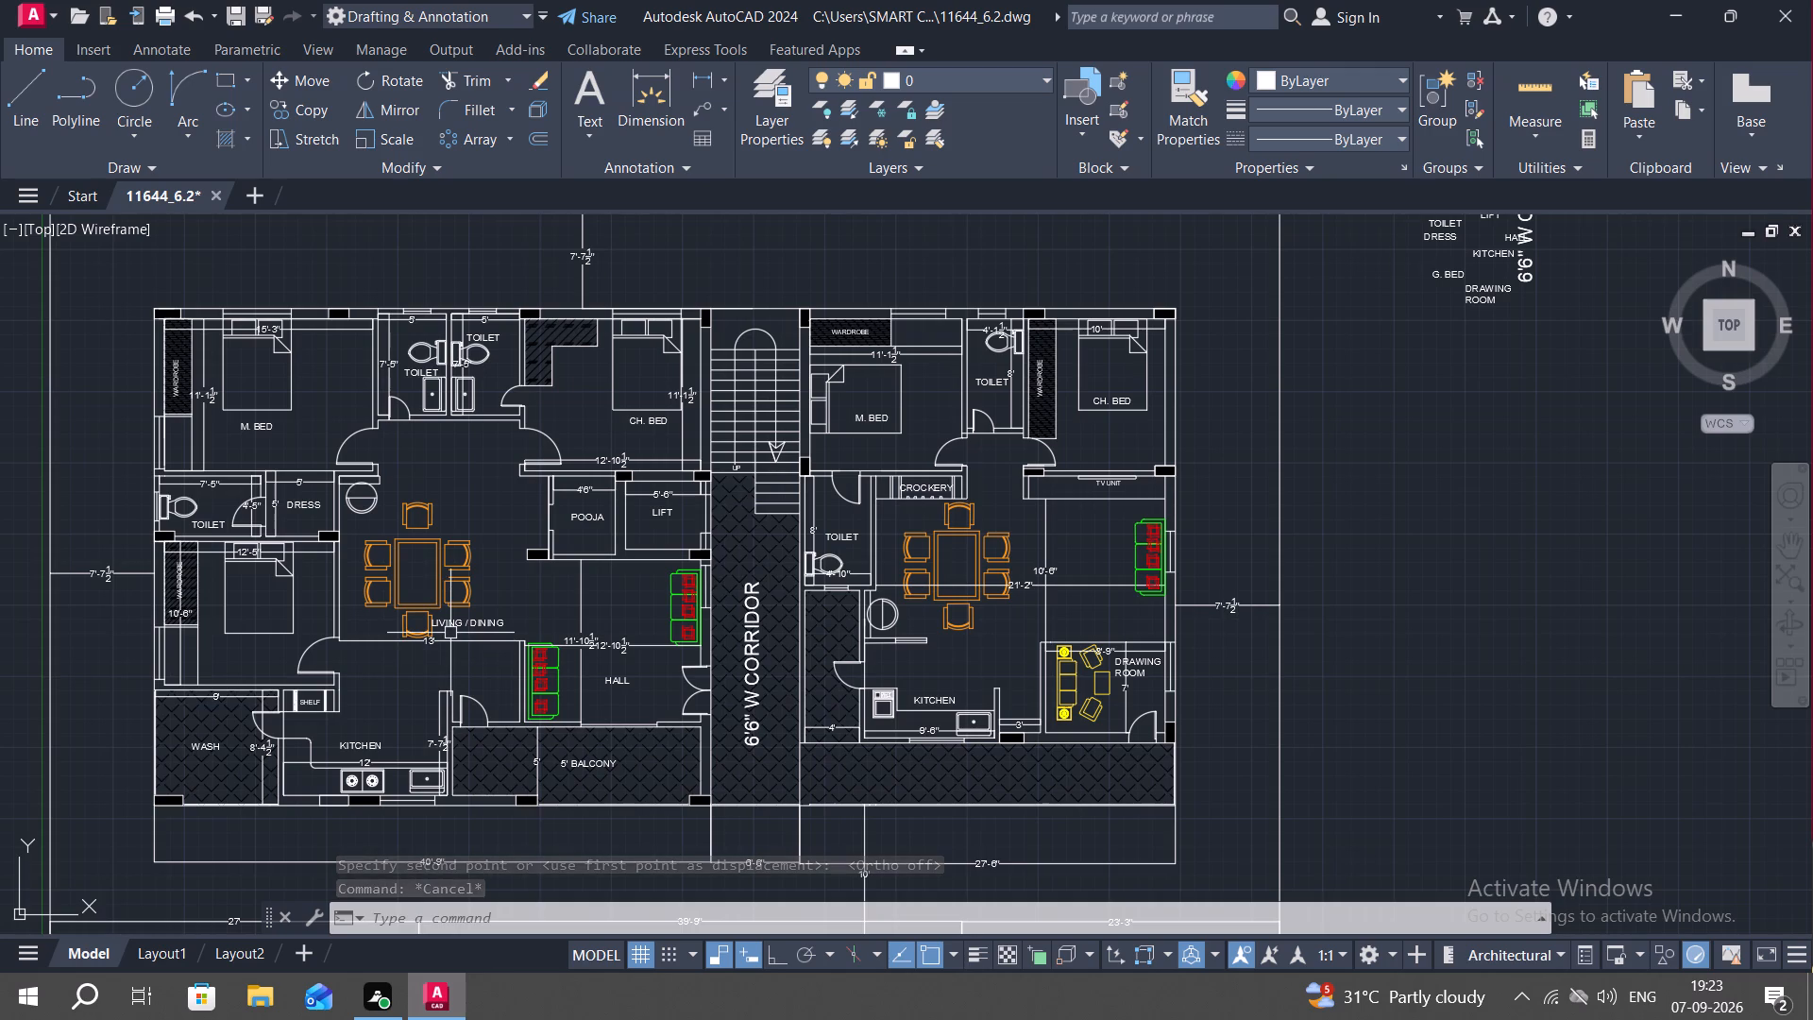
{"action": "type", "text": "CO"}
{"action": "key", "text": "space"}
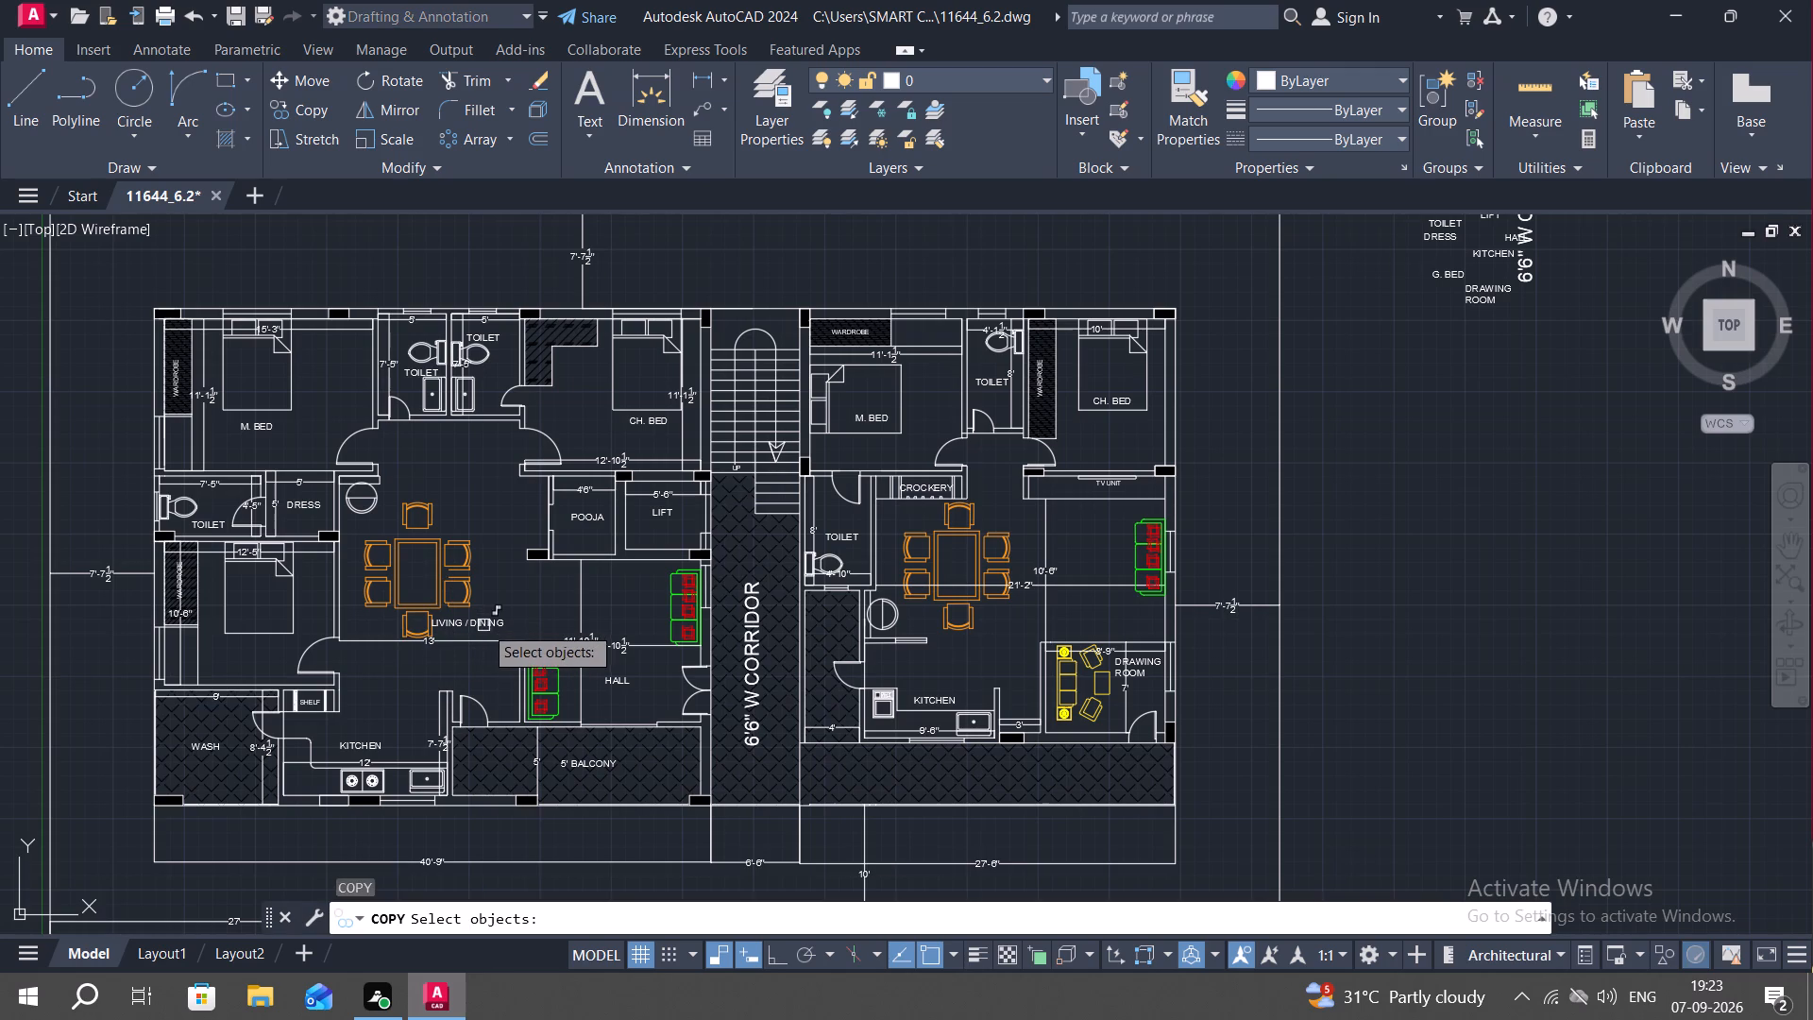
{"action": "left_click", "coordinate": [485, 626]}
{"action": "right_click", "coordinate": [485, 626]}
{"action": "left_click", "coordinate": [485, 626]}
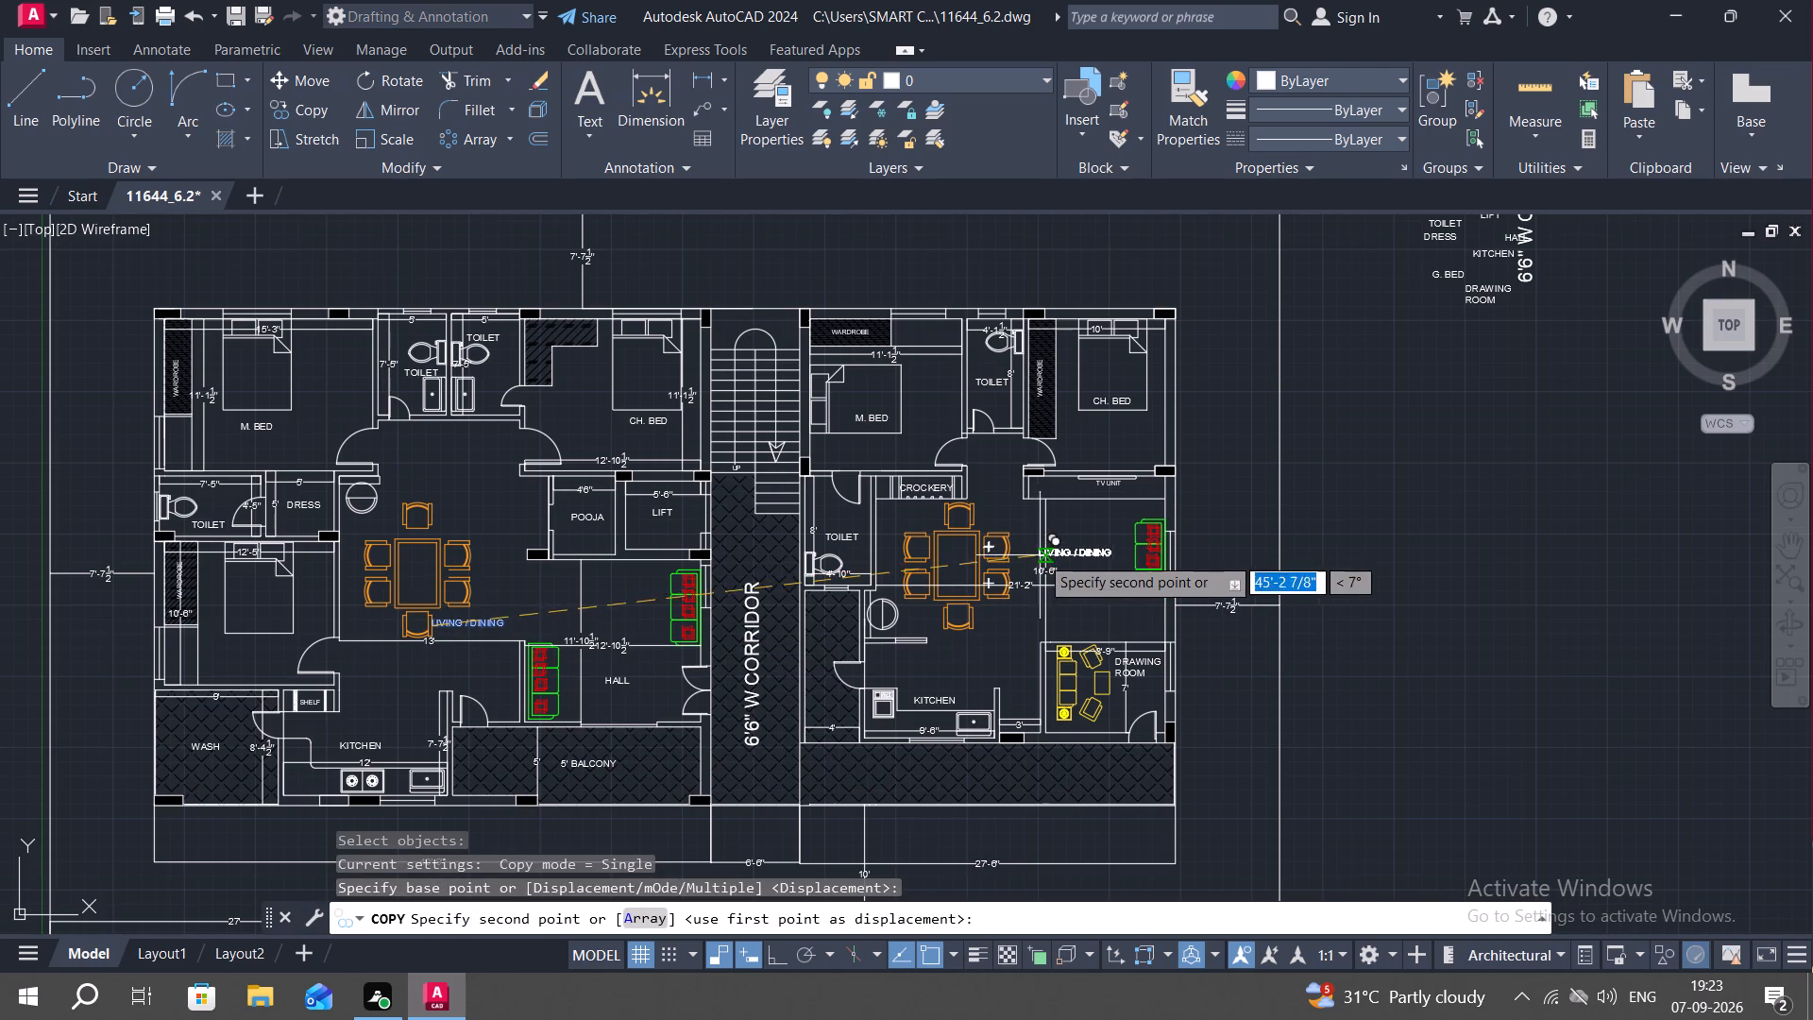
{"action": "scroll", "coordinate": [1056, 601], "scroll_direction": "up", "scroll_amount": 2}
{"action": "left_click", "coordinate": [1056, 601]}
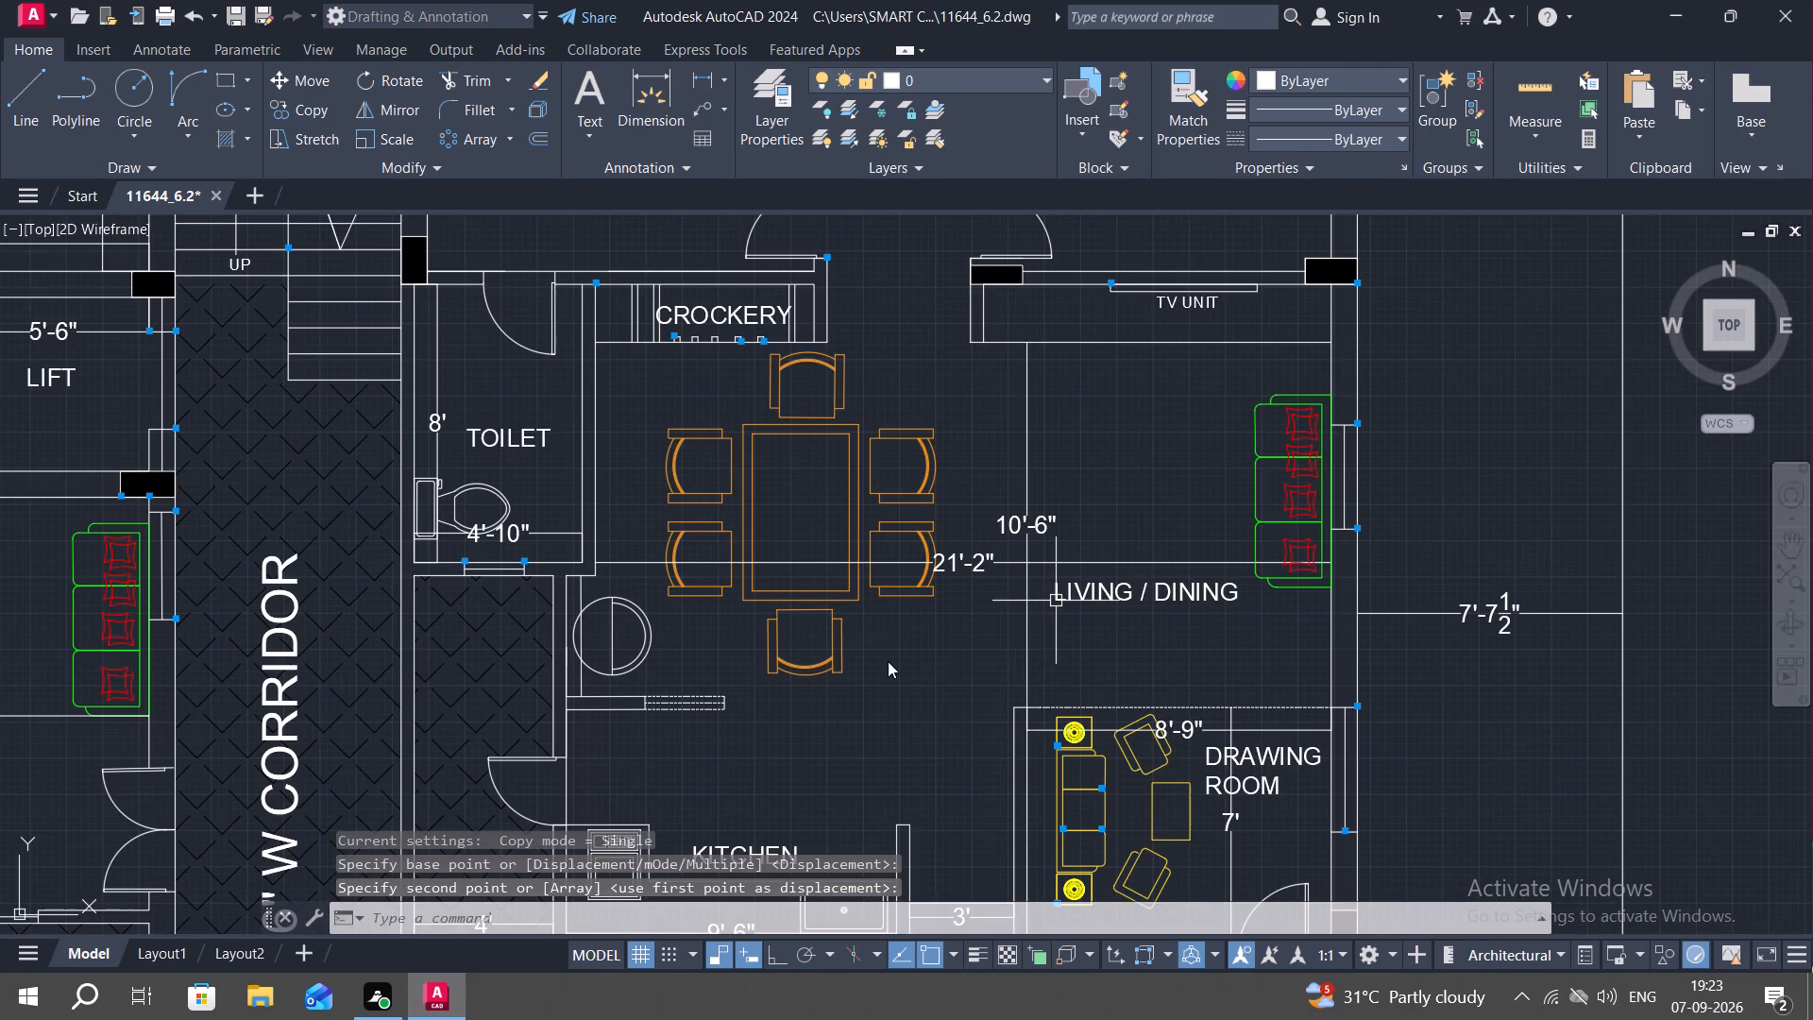
Delete the cluster of spare room labels, including the vertical 6'6" W CORRIDOR text, lying outside the floor plan.
{"action": "scroll", "coordinate": [888, 661], "scroll_direction": "down", "scroll_amount": 2}
{"action": "scroll", "coordinate": [584, 685], "scroll_direction": "down", "scroll_amount": 2}
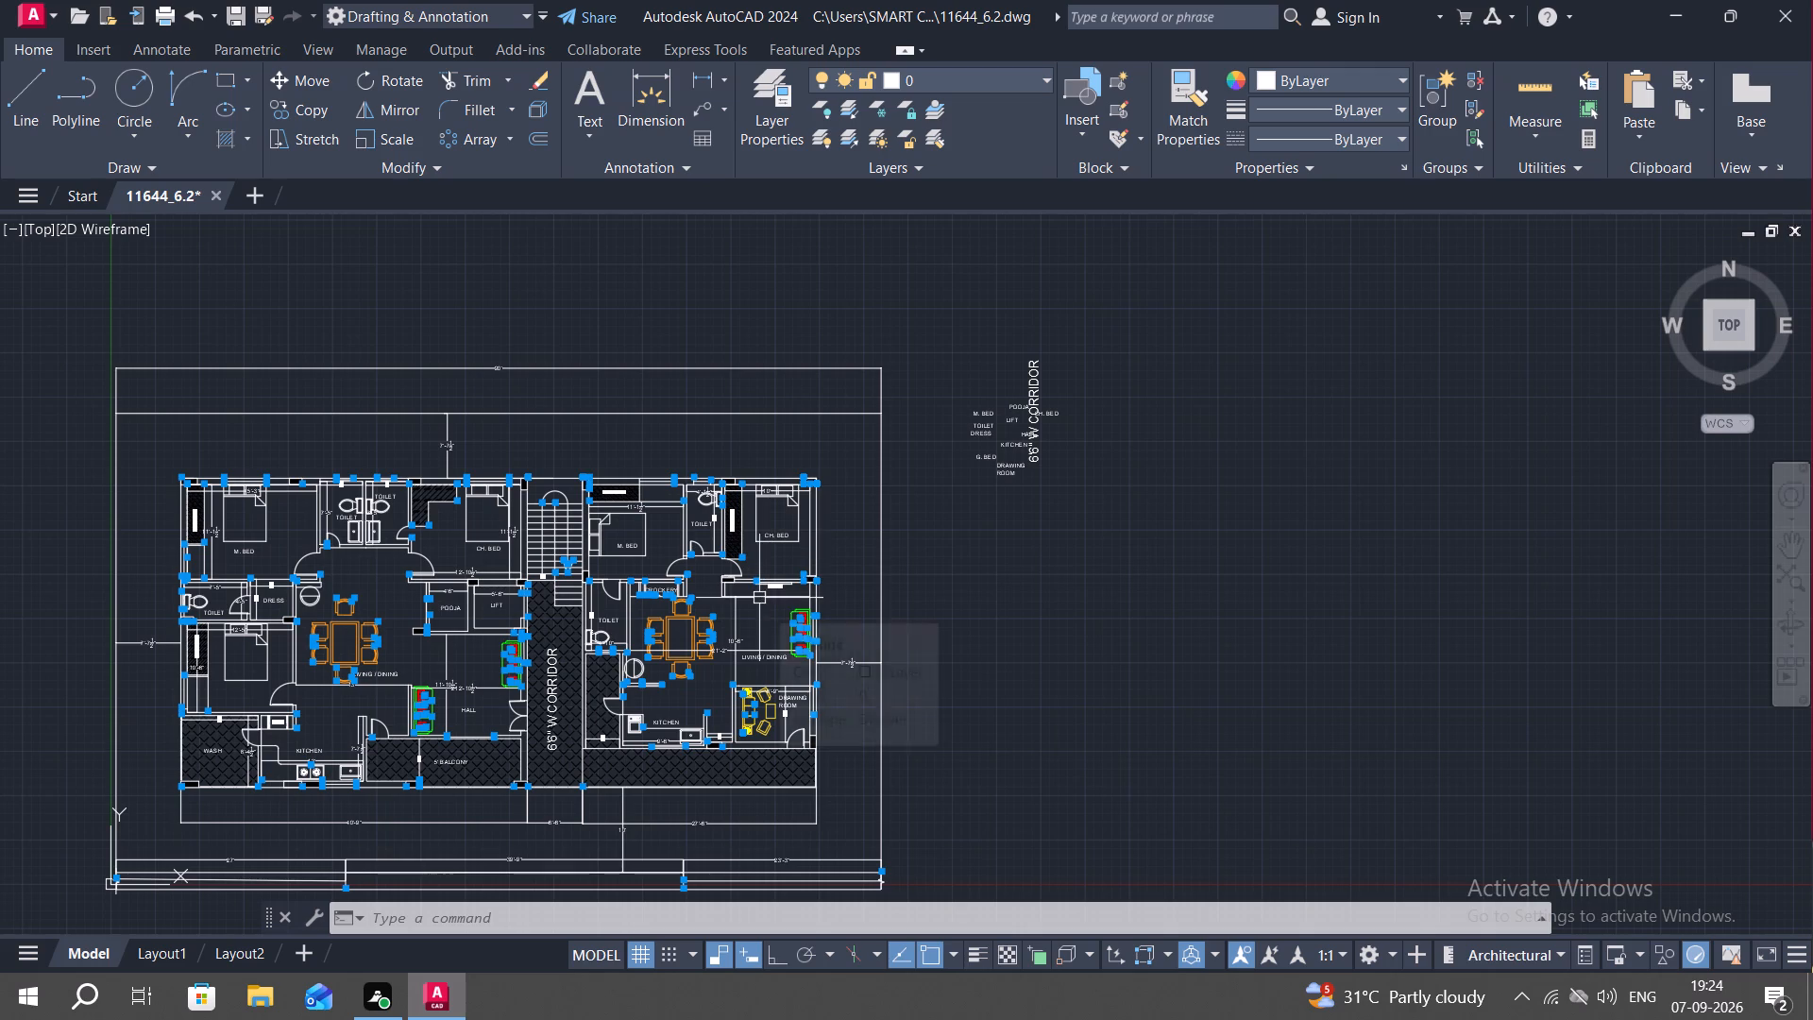
{"action": "middle_click_drag", "start_coordinate": [759, 598], "coordinate": [790, 651]}
{"action": "scroll", "coordinate": [707, 554], "scroll_direction": "up", "scroll_amount": 1}
{"action": "middle_click_drag", "start_coordinate": [700, 561], "coordinate": [822, 414]}
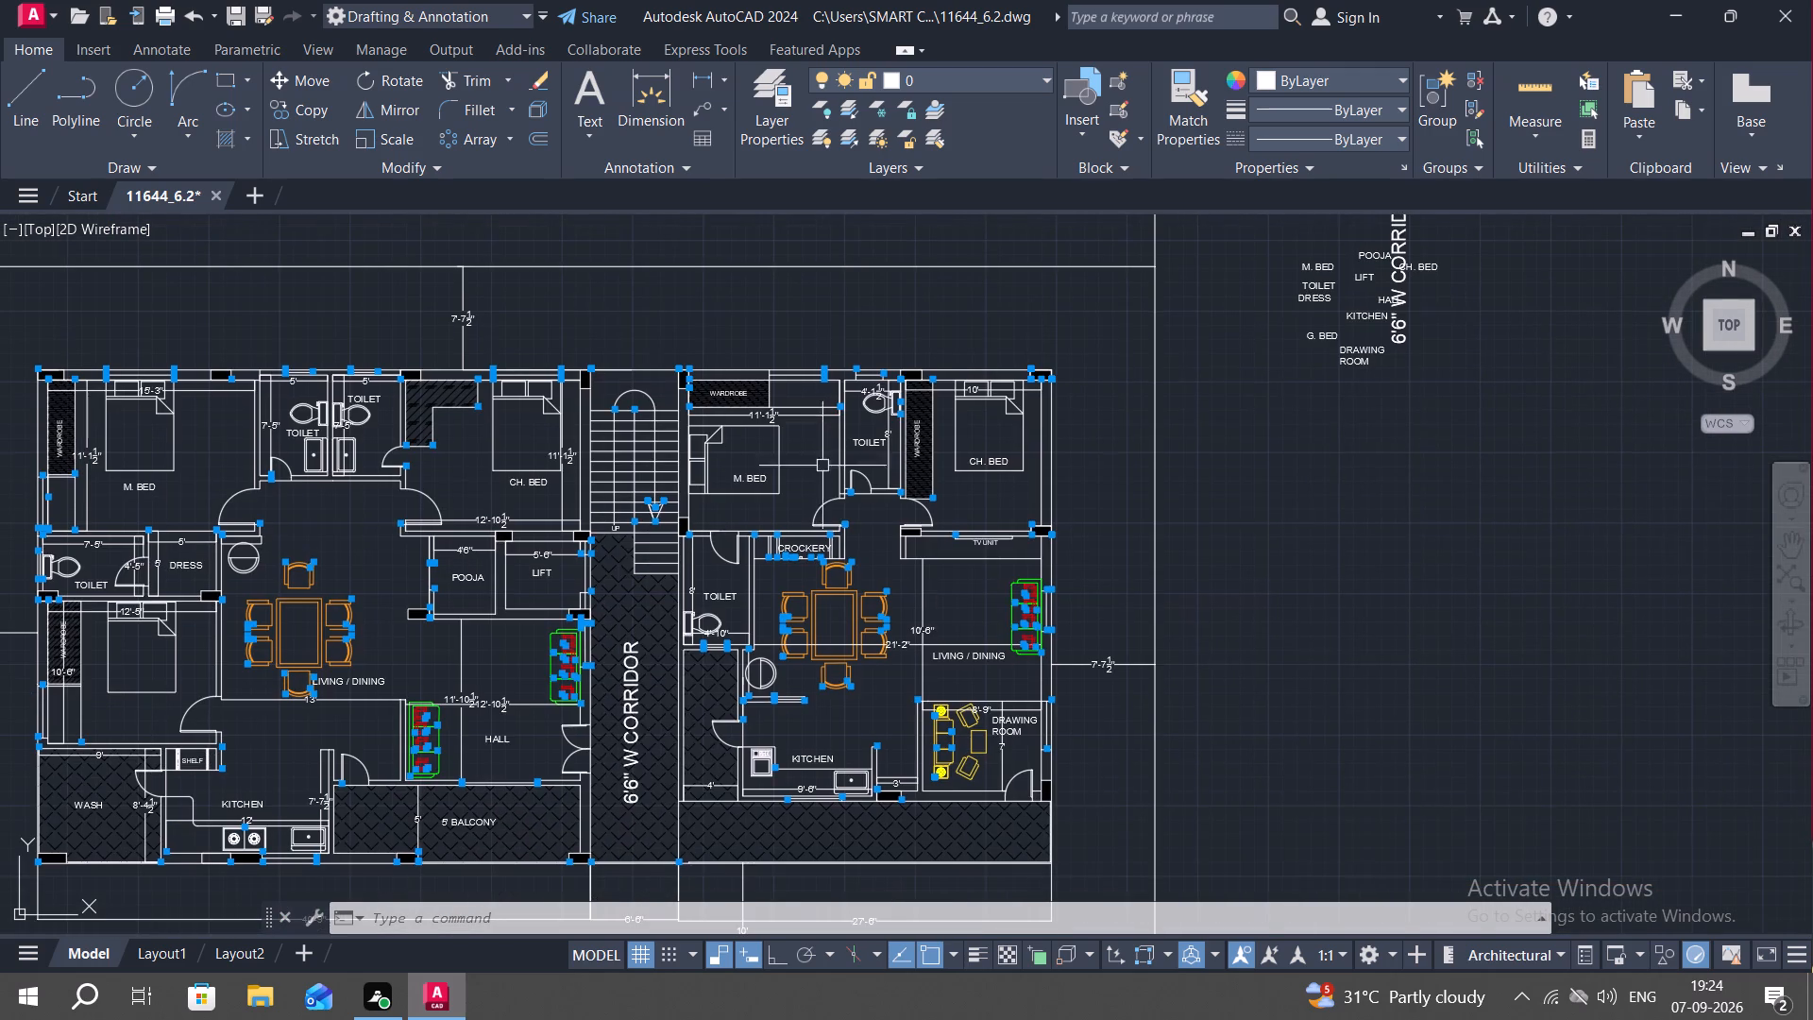
{"action": "middle_click_drag", "start_coordinate": [1307, 289], "coordinate": [1191, 399]}
{"action": "left_click", "coordinate": [1142, 237]}
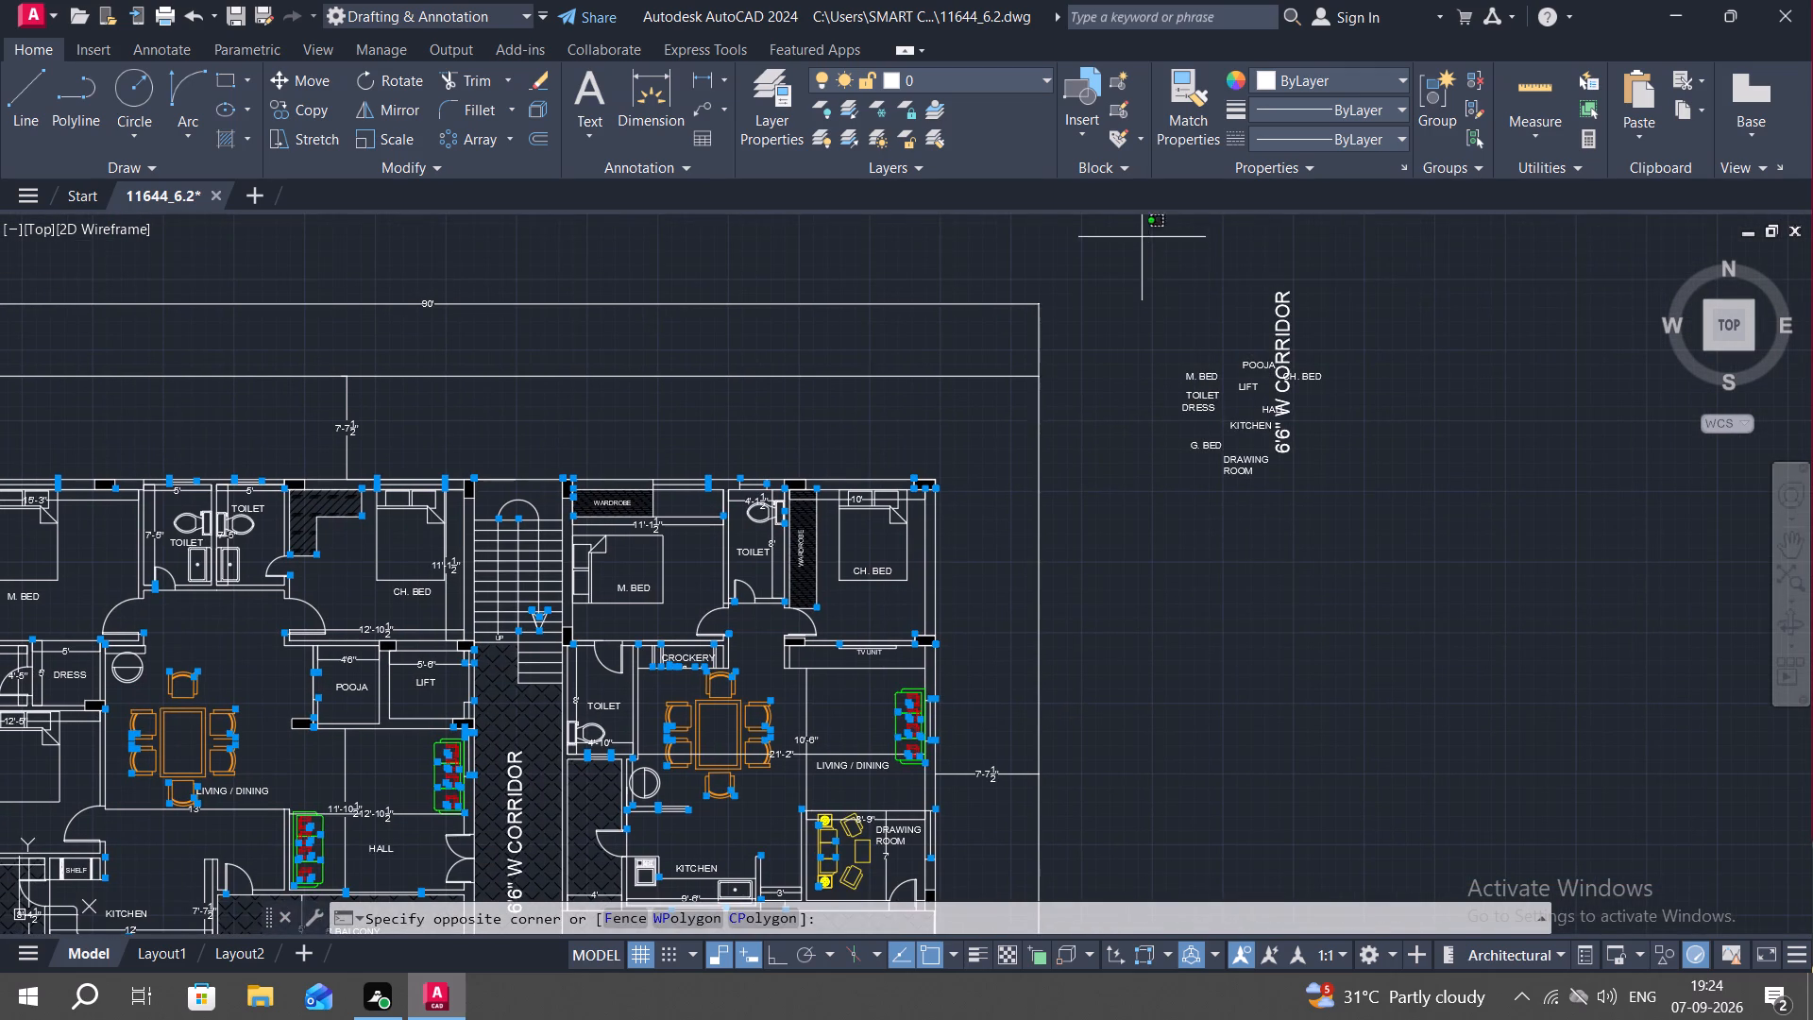
{"action": "left_click", "coordinate": [1358, 527]}
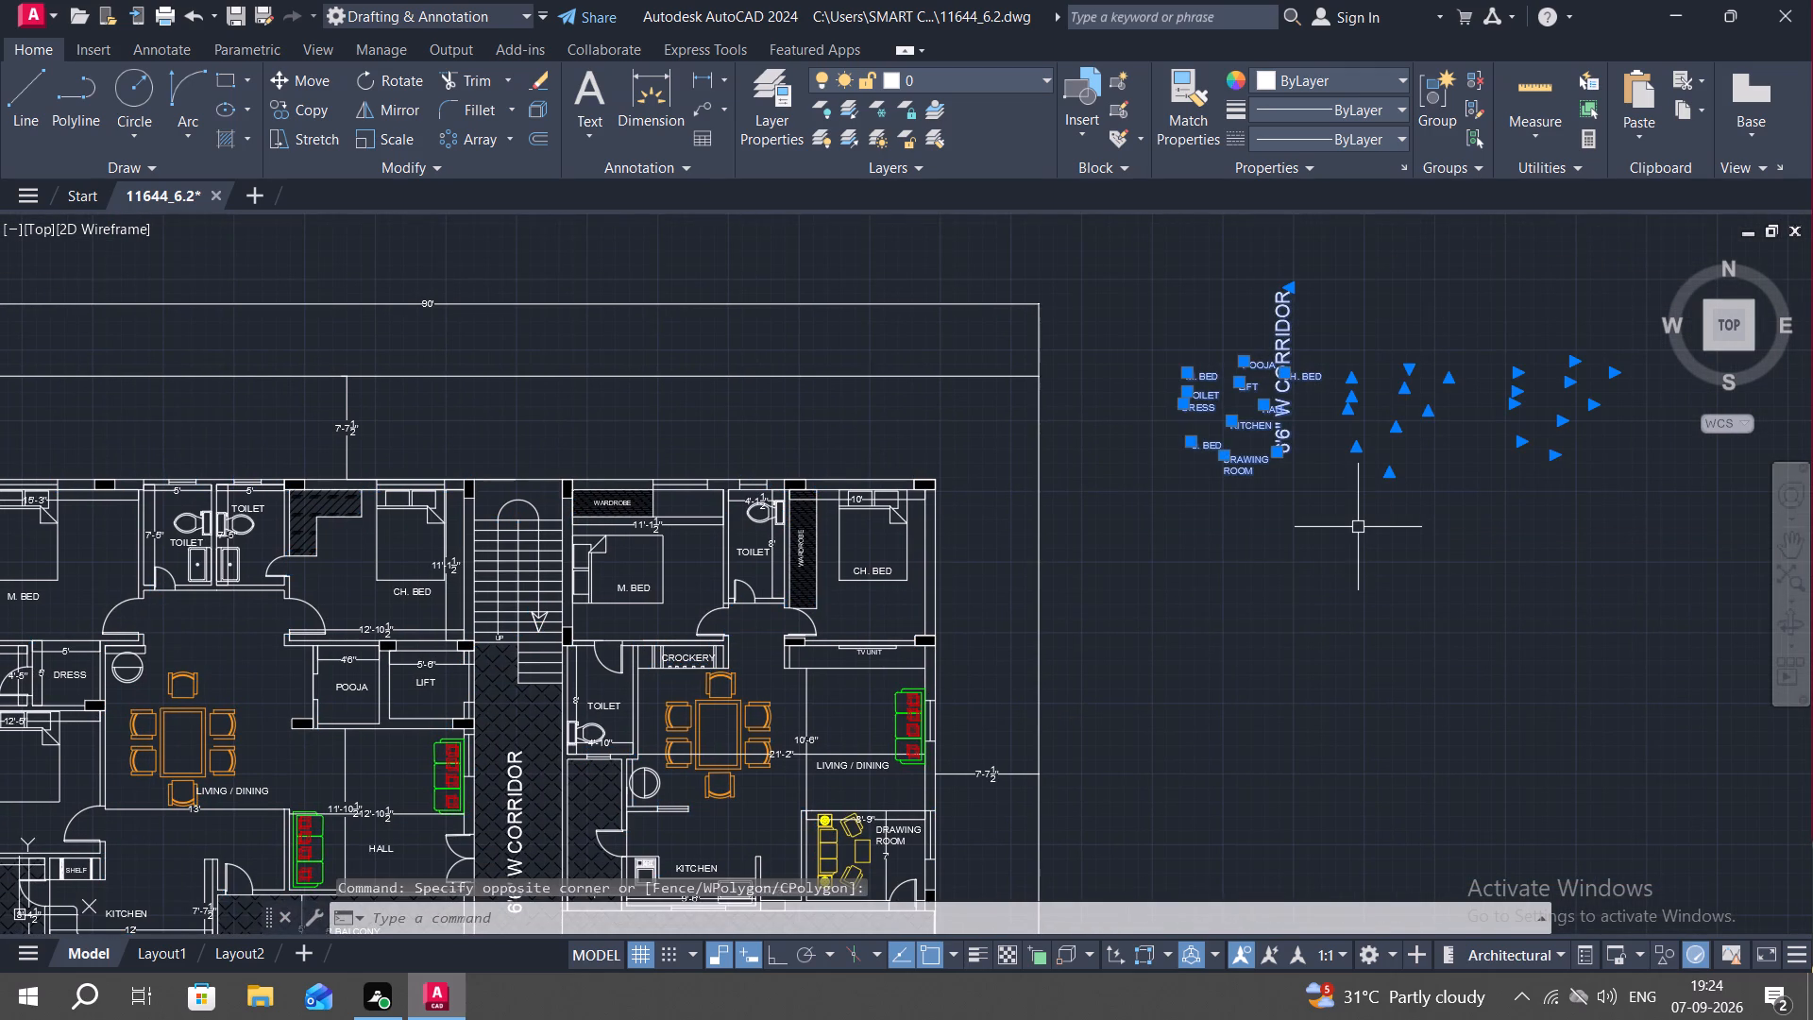
{"action": "key", "text": "Delete"}
Copy the right unit's LIVING / DINING label about 22' across into the empty space outside the plan.
{"action": "middle_click_drag", "start_coordinate": [1199, 642], "coordinate": [1157, 472]}
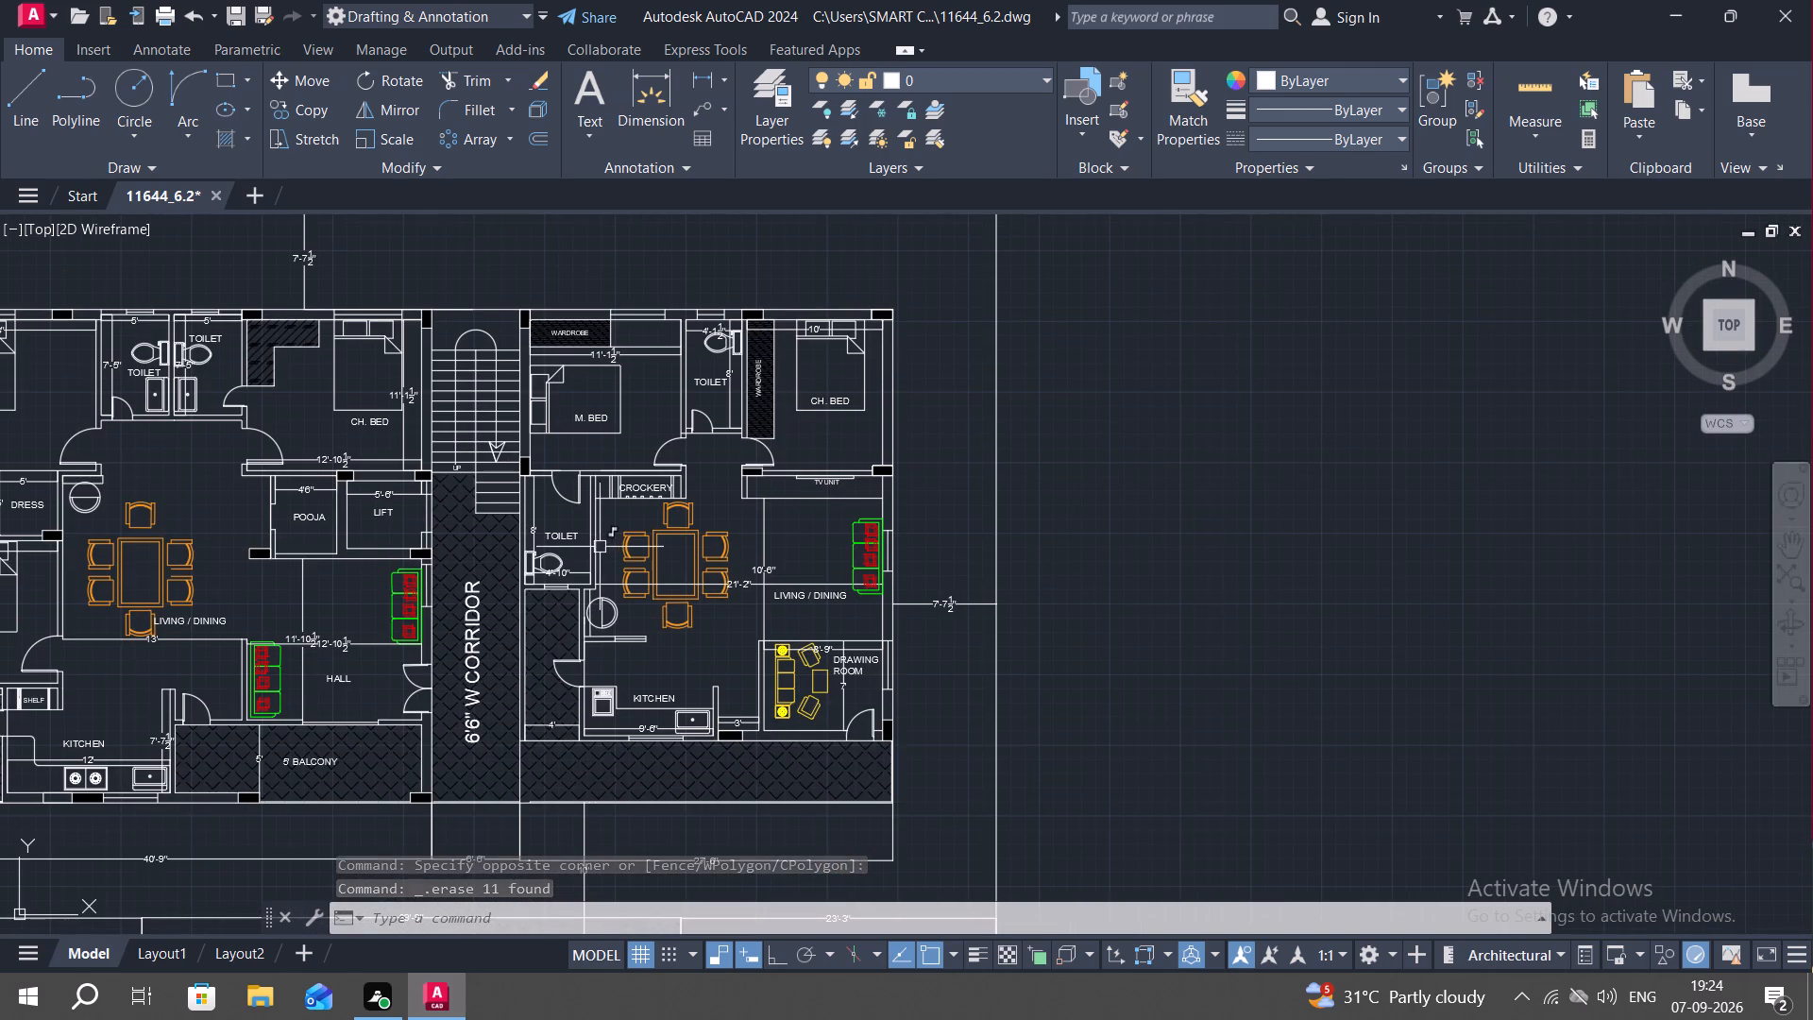
{"action": "scroll", "coordinate": [793, 607], "scroll_direction": "up", "scroll_amount": 2}
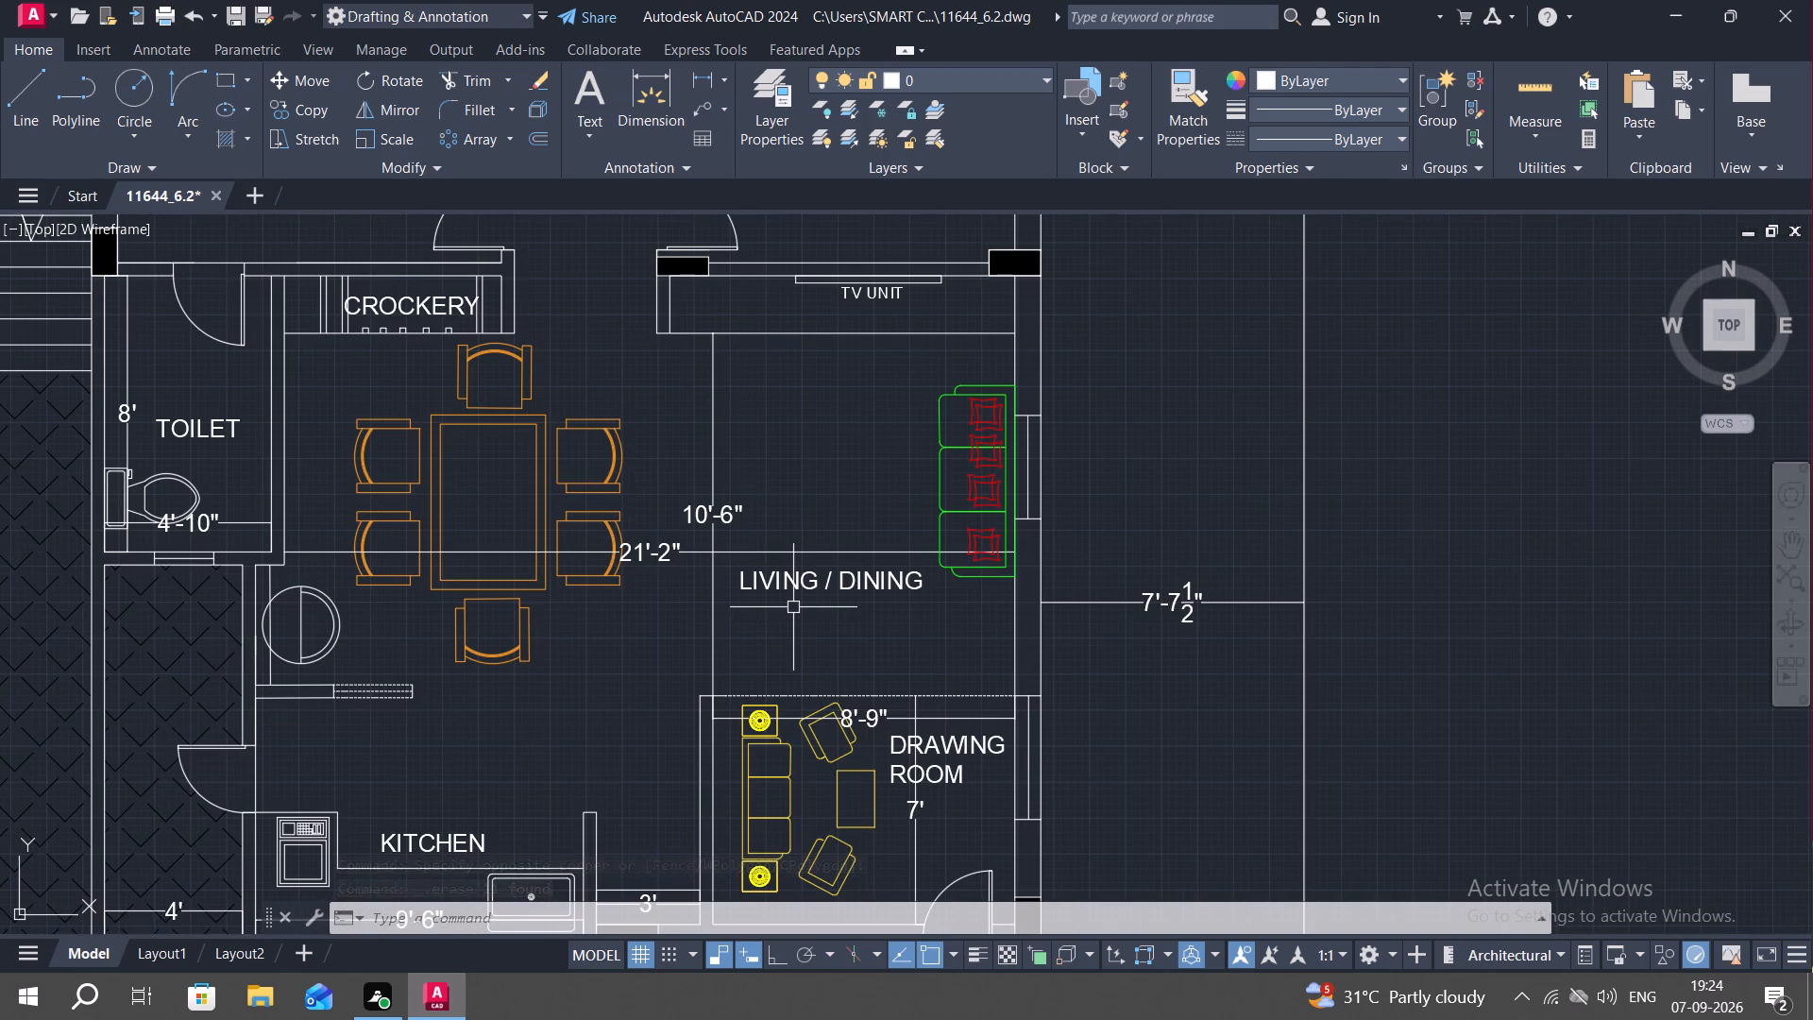
{"action": "type", "text": "CO"}
{"action": "key", "text": "space"}
{"action": "left_click", "coordinate": [790, 585]}
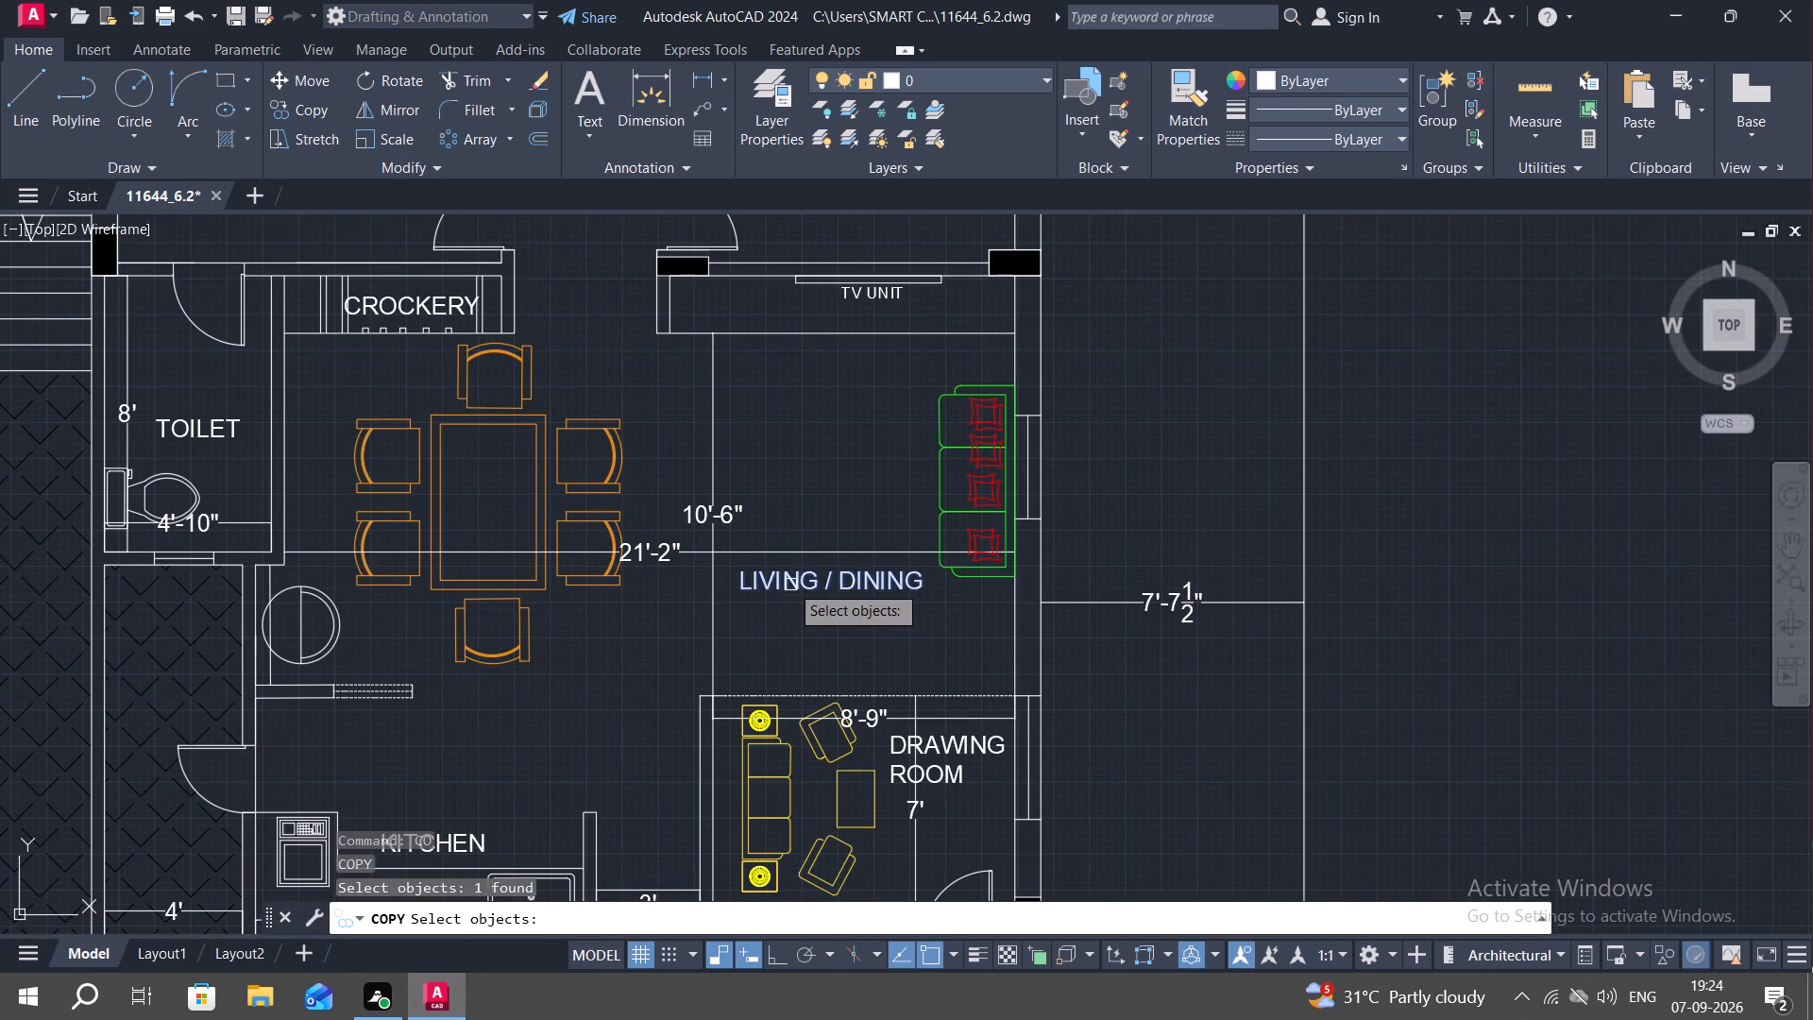
{"action": "right_click", "coordinate": [789, 584]}
{"action": "left_click", "coordinate": [788, 581]}
{"action": "middle_click_drag", "start_coordinate": [1365, 574], "coordinate": [972, 537]}
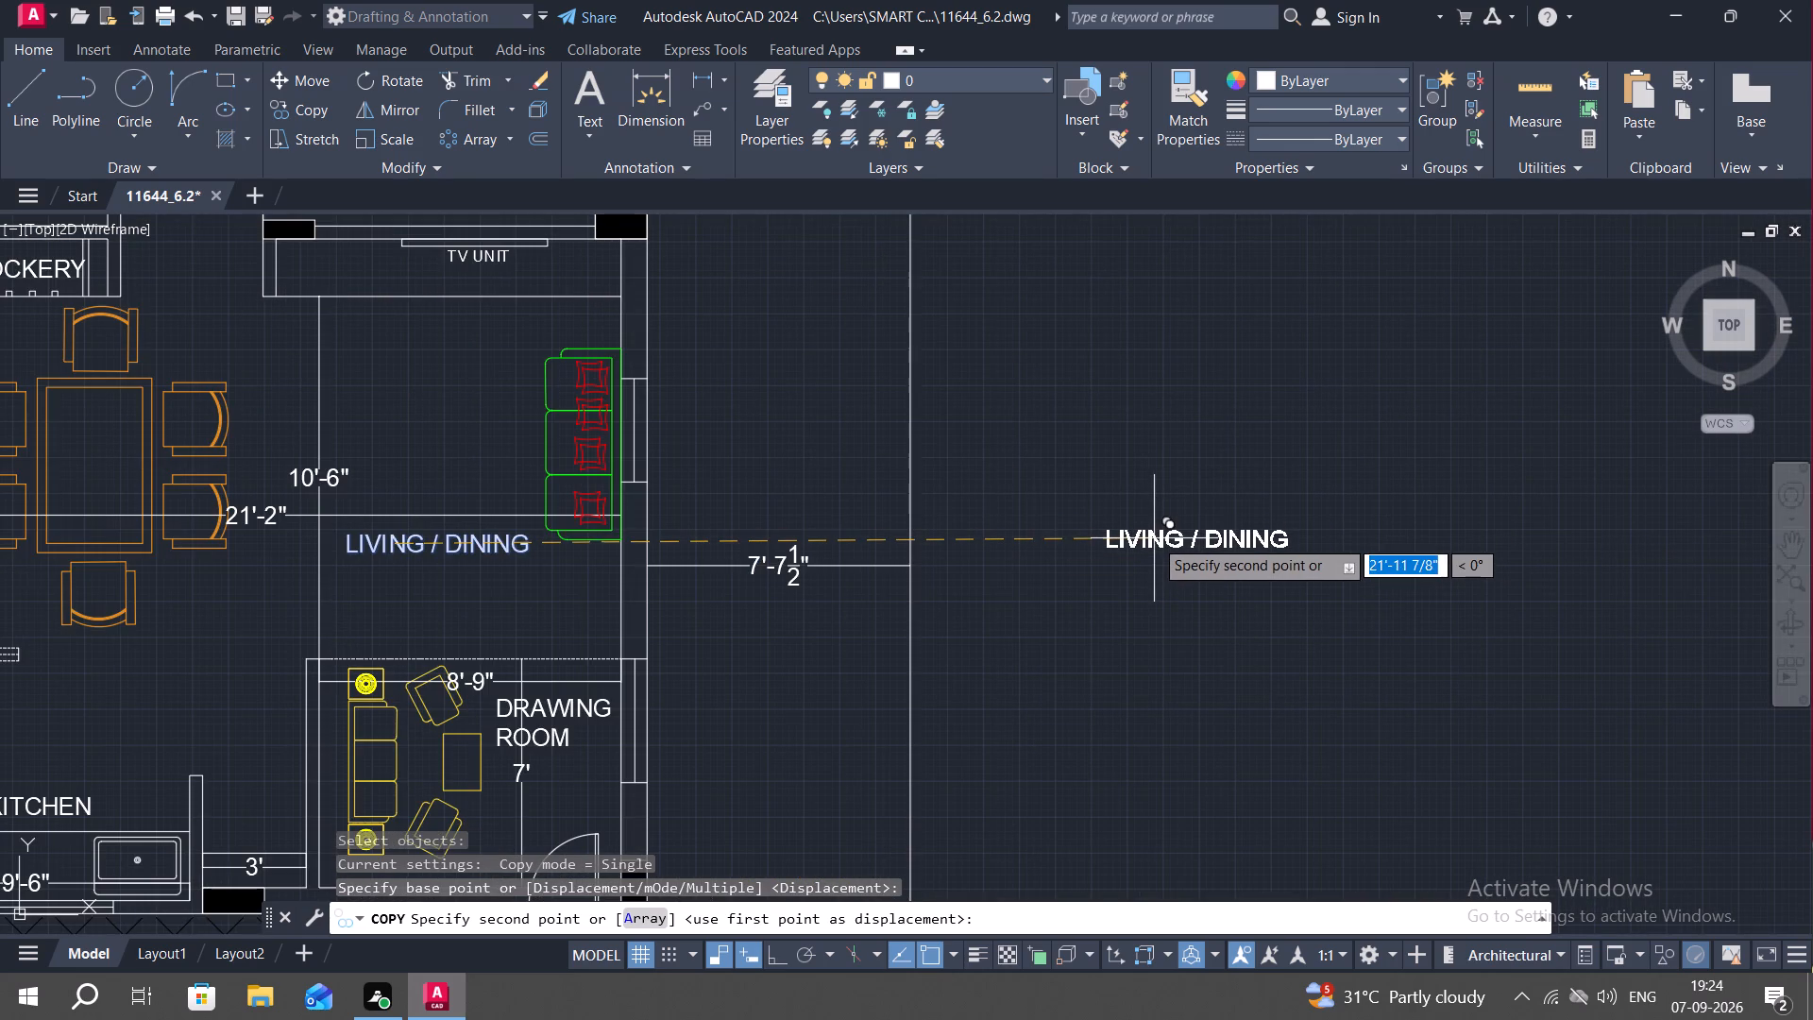
{"action": "left_click", "coordinate": [1154, 538]}
{"action": "key", "text": "Escape"}
Change the copied LIVING / DINING label outside the plan to read W.
{"action": "double_click", "coordinate": [1189, 535]}
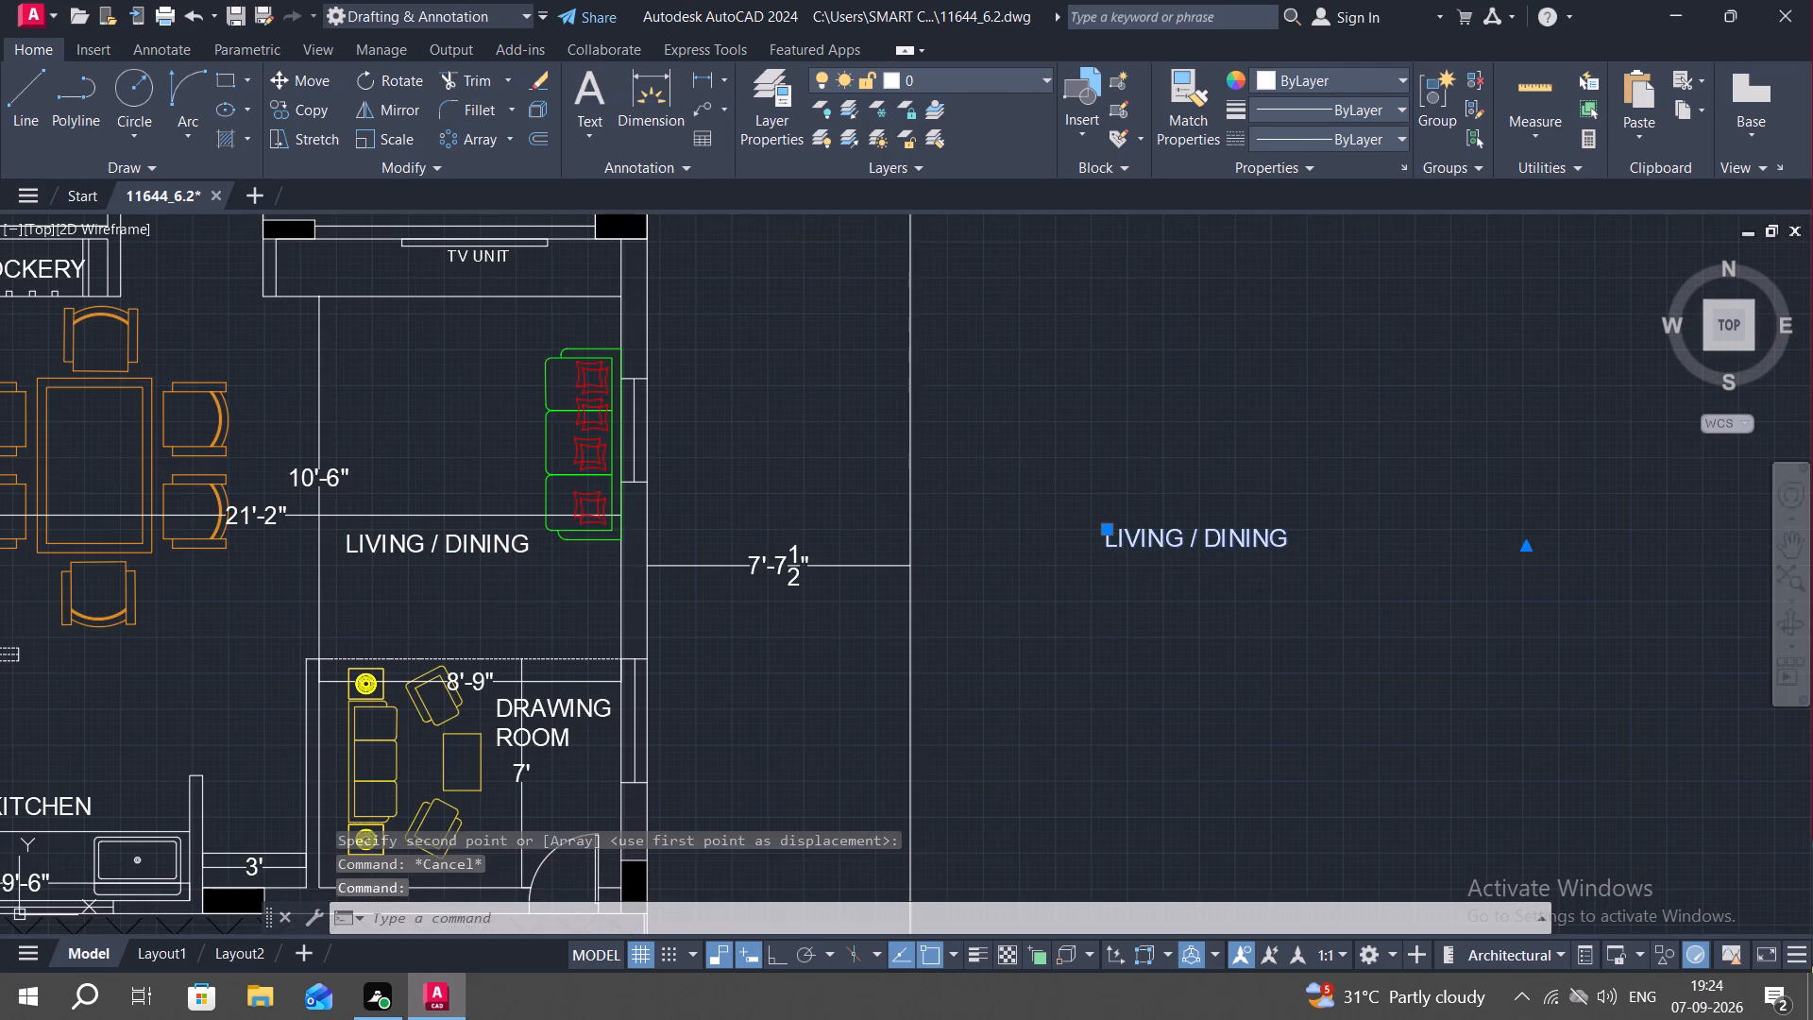
{"action": "left_click", "coordinate": [1313, 535]}
{"action": "key", "text": "BackSpace"}
{"action": "key", "text": "BackSpace"}
{"action": "key", "text": "BackSpace"}
{"action": "key", "text": "BackSpace"}
{"action": "key", "text": "BackSpace"}
{"action": "key", "text": "BackSpace"}
{"action": "key", "text": "BackSpace"}
{"action": "key", "text": "BackSpace"}
{"action": "key", "text": "BackSpace"}
{"action": "key", "text": "BackSpace"}
{"action": "key", "text": "BackSpace"}
{"action": "key", "text": "BackSpace"}
{"action": "key", "text": "BackSpace"}
{"action": "key", "text": "BackSpace"}
{"action": "key", "text": "BackSpace"}
{"action": "key", "text": "BackSpace"}
{"action": "key", "text": "BackSpace"}
{"action": "key", "text": "BackSpace"}
{"action": "key", "text": "BackSpace"}
{"action": "key", "text": "BackSpace"}
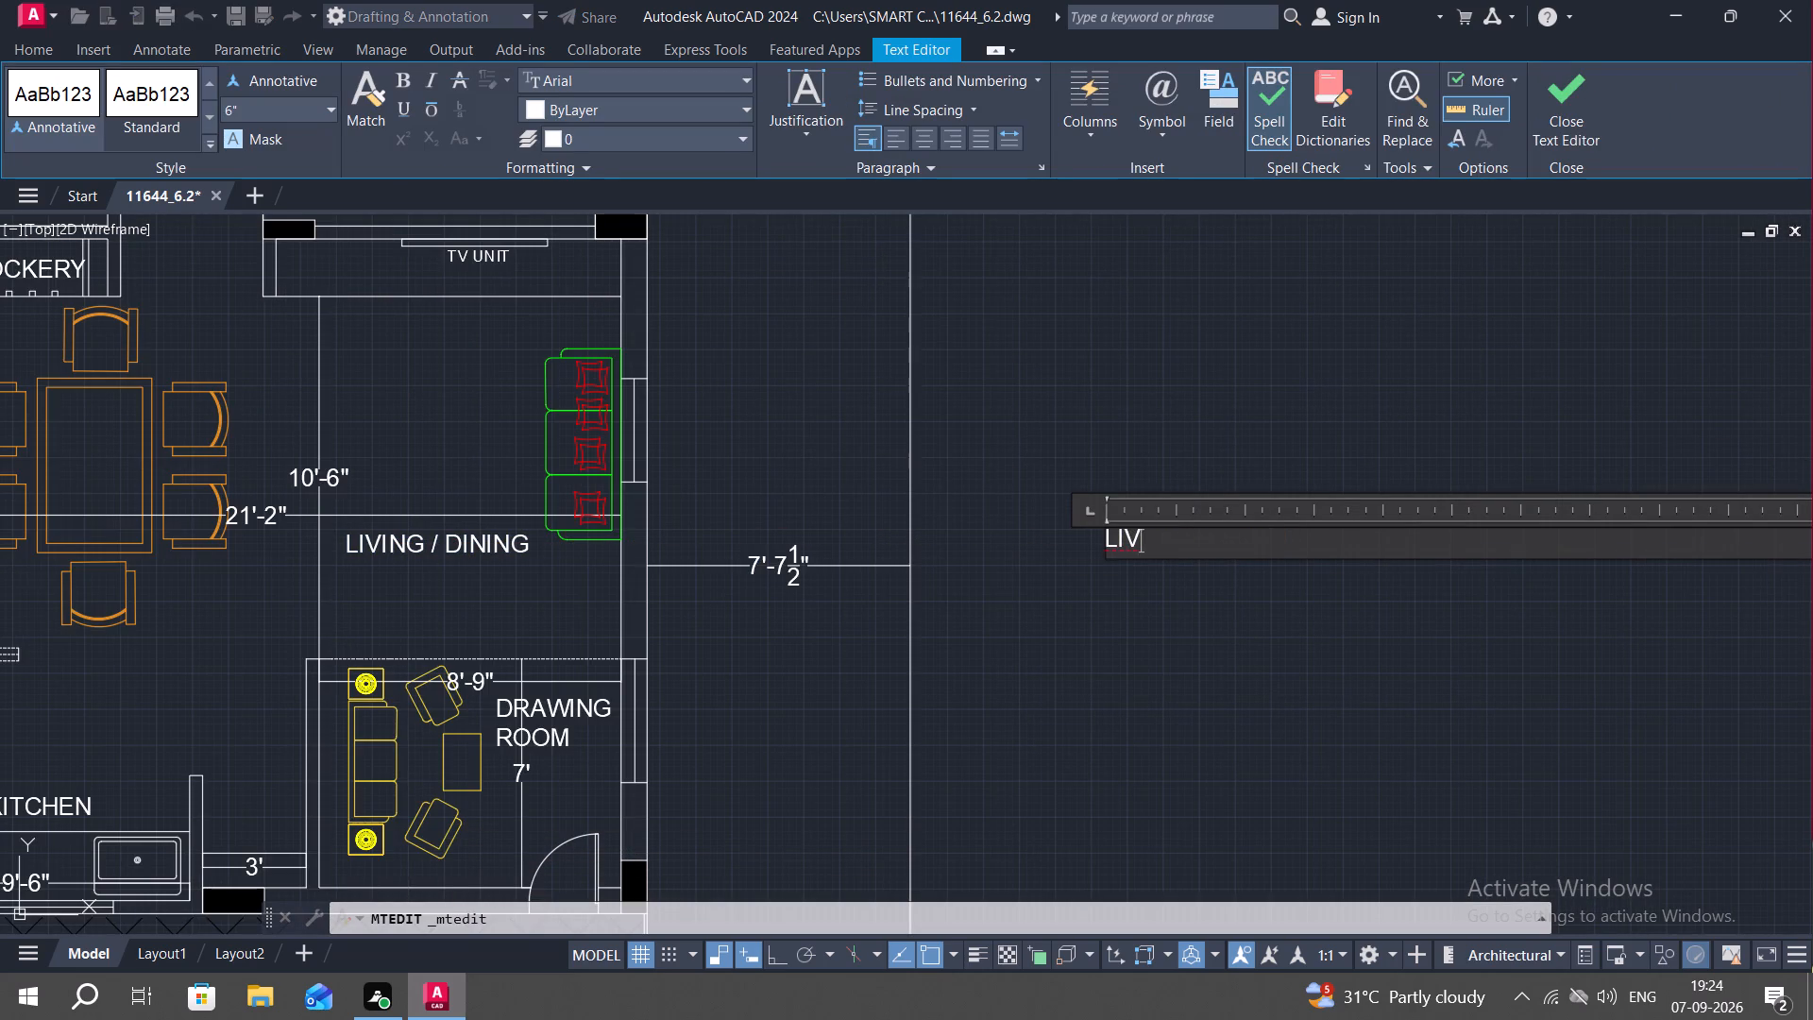
{"action": "key", "text": "w"}
{"action": "left_click", "coordinate": [1049, 569]}
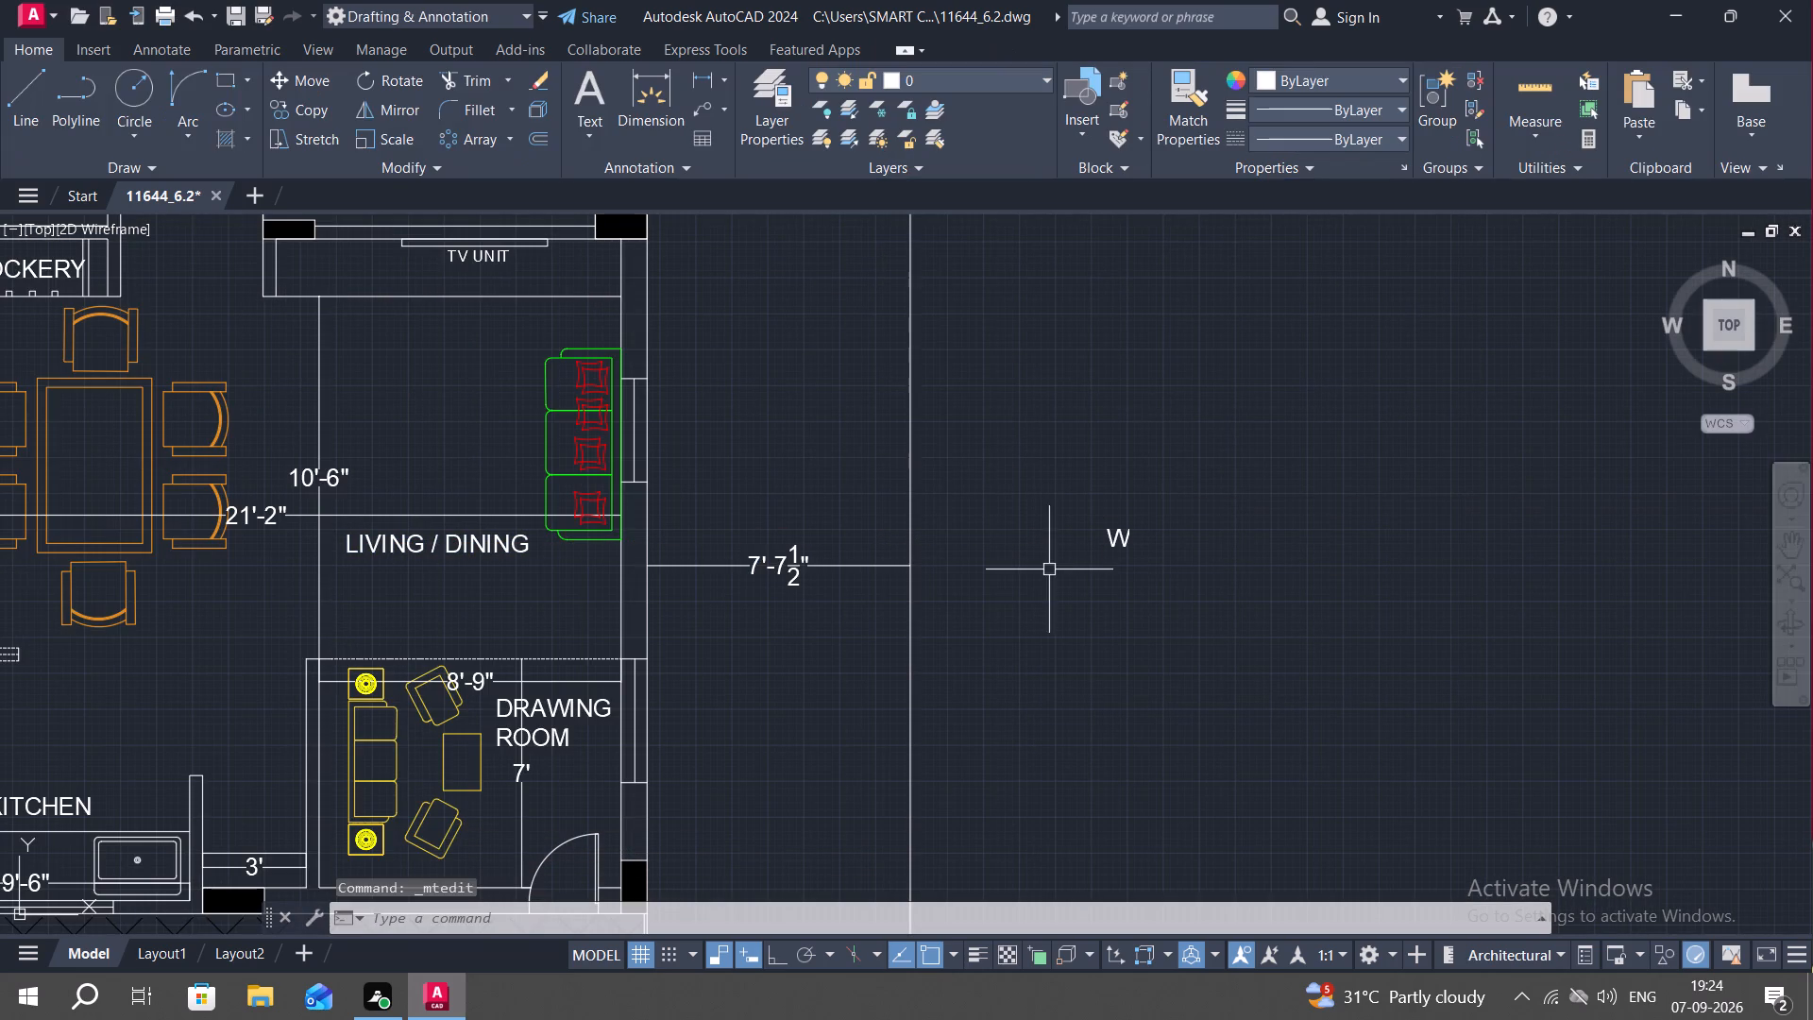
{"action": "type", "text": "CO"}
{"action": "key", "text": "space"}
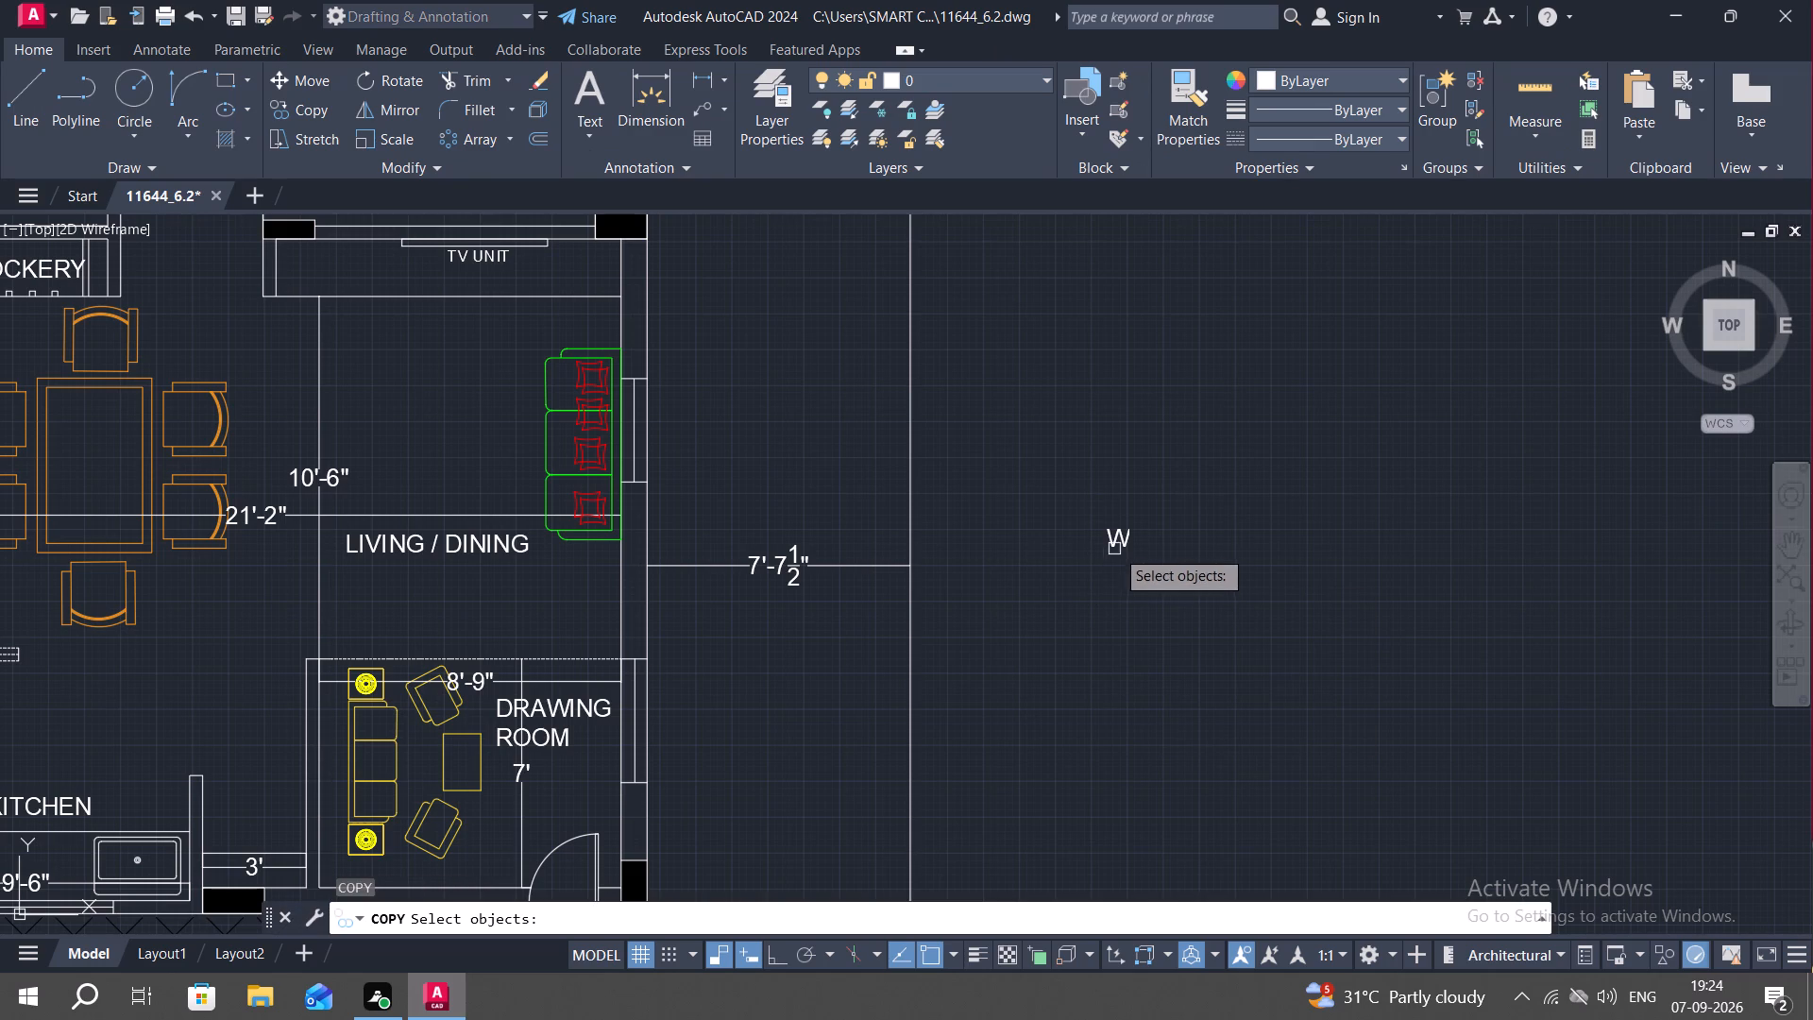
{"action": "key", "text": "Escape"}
Copy the W tag in Multiple mode to just outside the right unit's DRAWING ROOM and LIVING / DINING windows on the east wall.
{"action": "left_click", "coordinate": [1115, 535]}
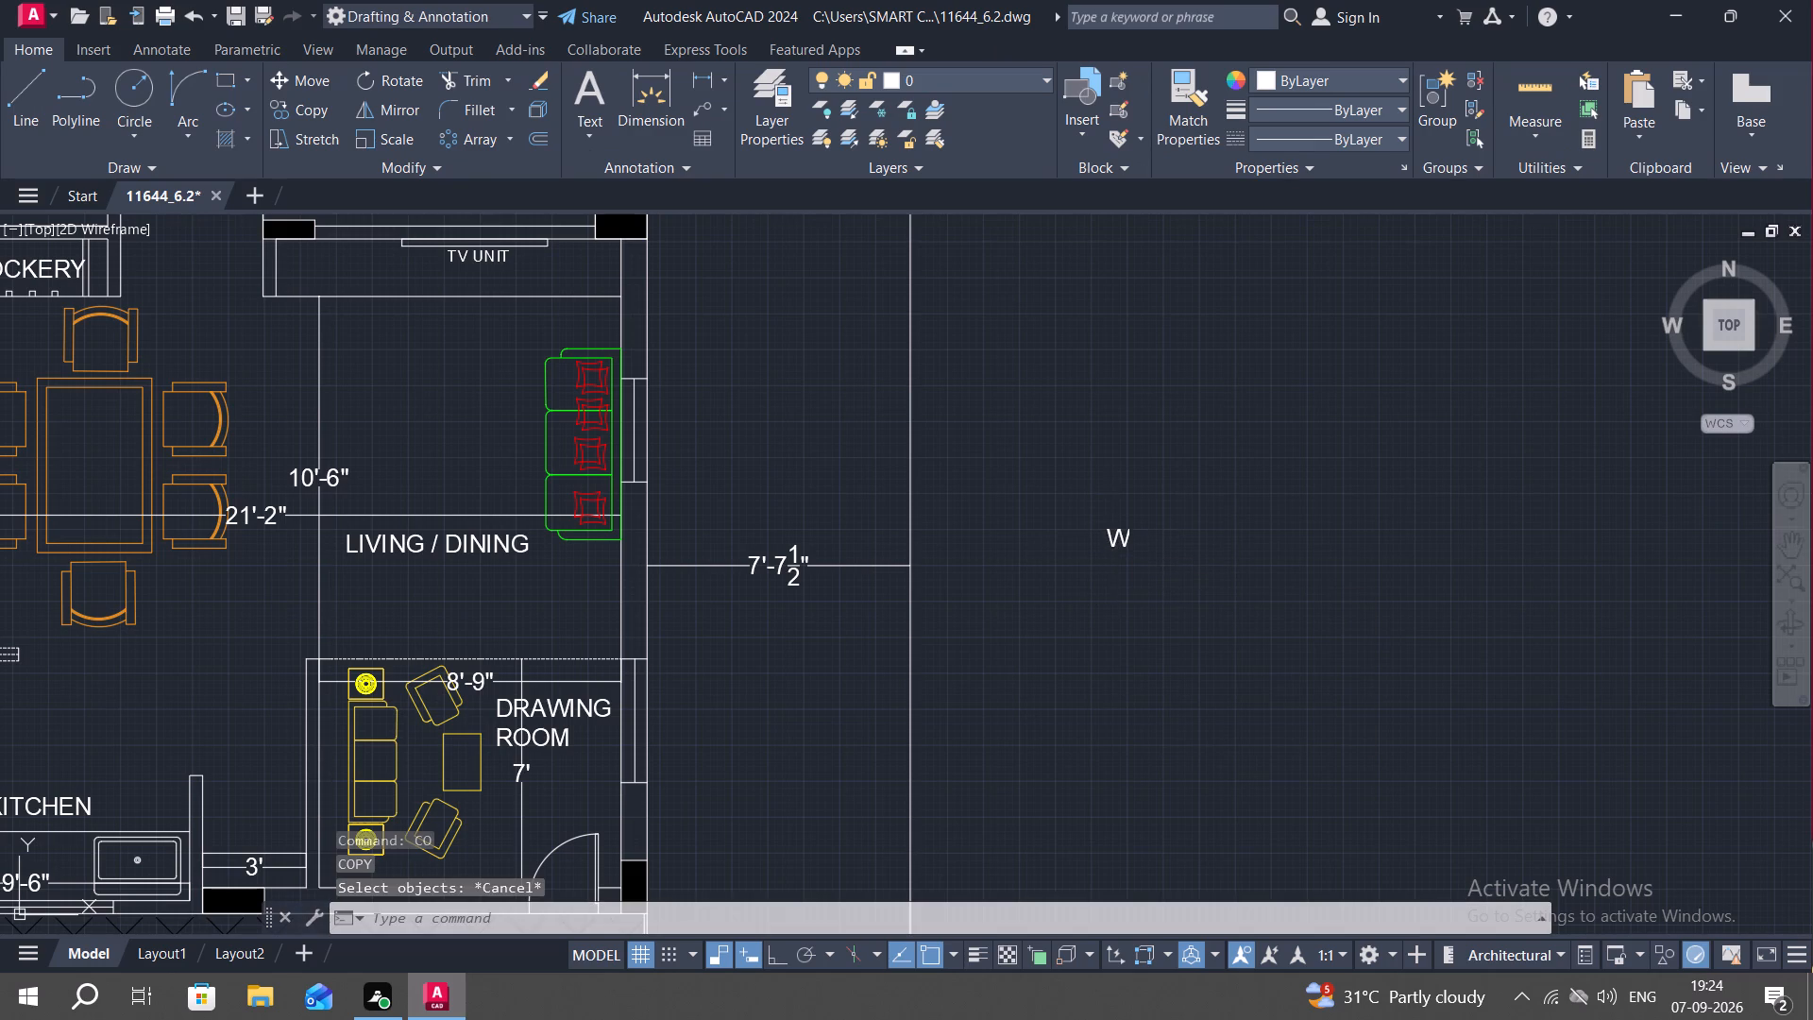
{"action": "type", "text": "CO"}
{"action": "key", "text": "space"}
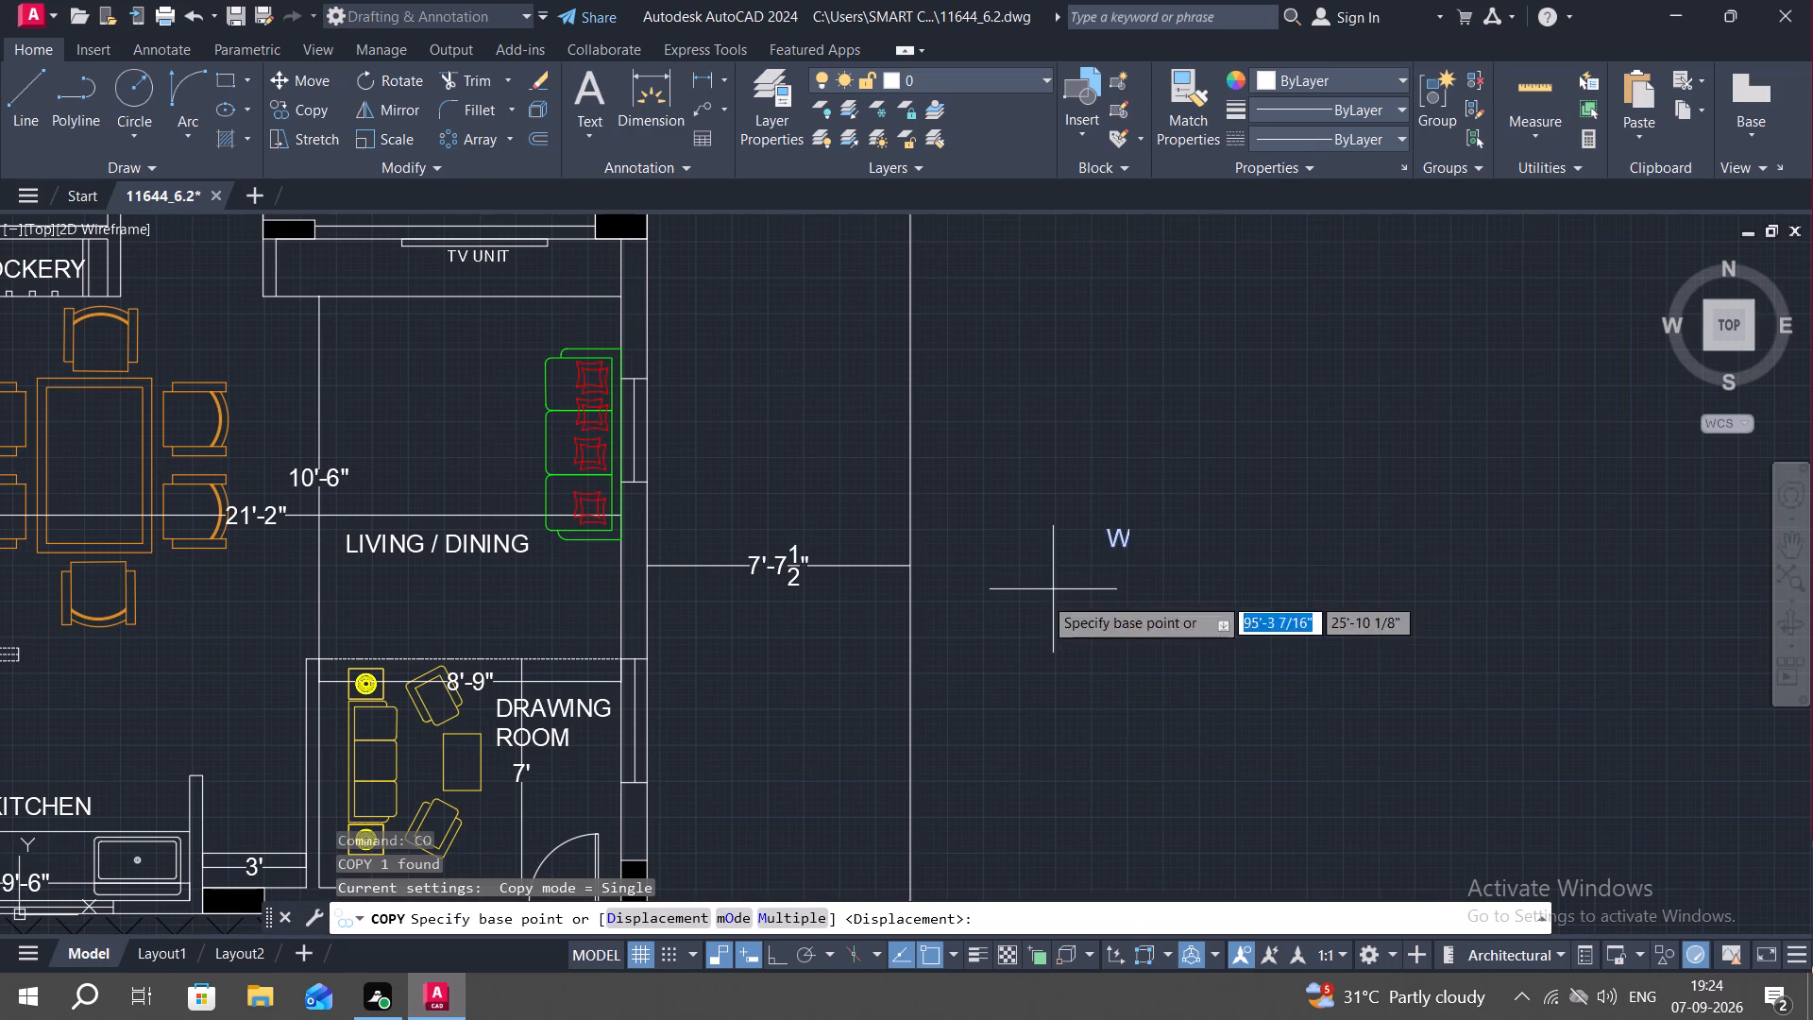
{"action": "left_click", "coordinate": [763, 917]}
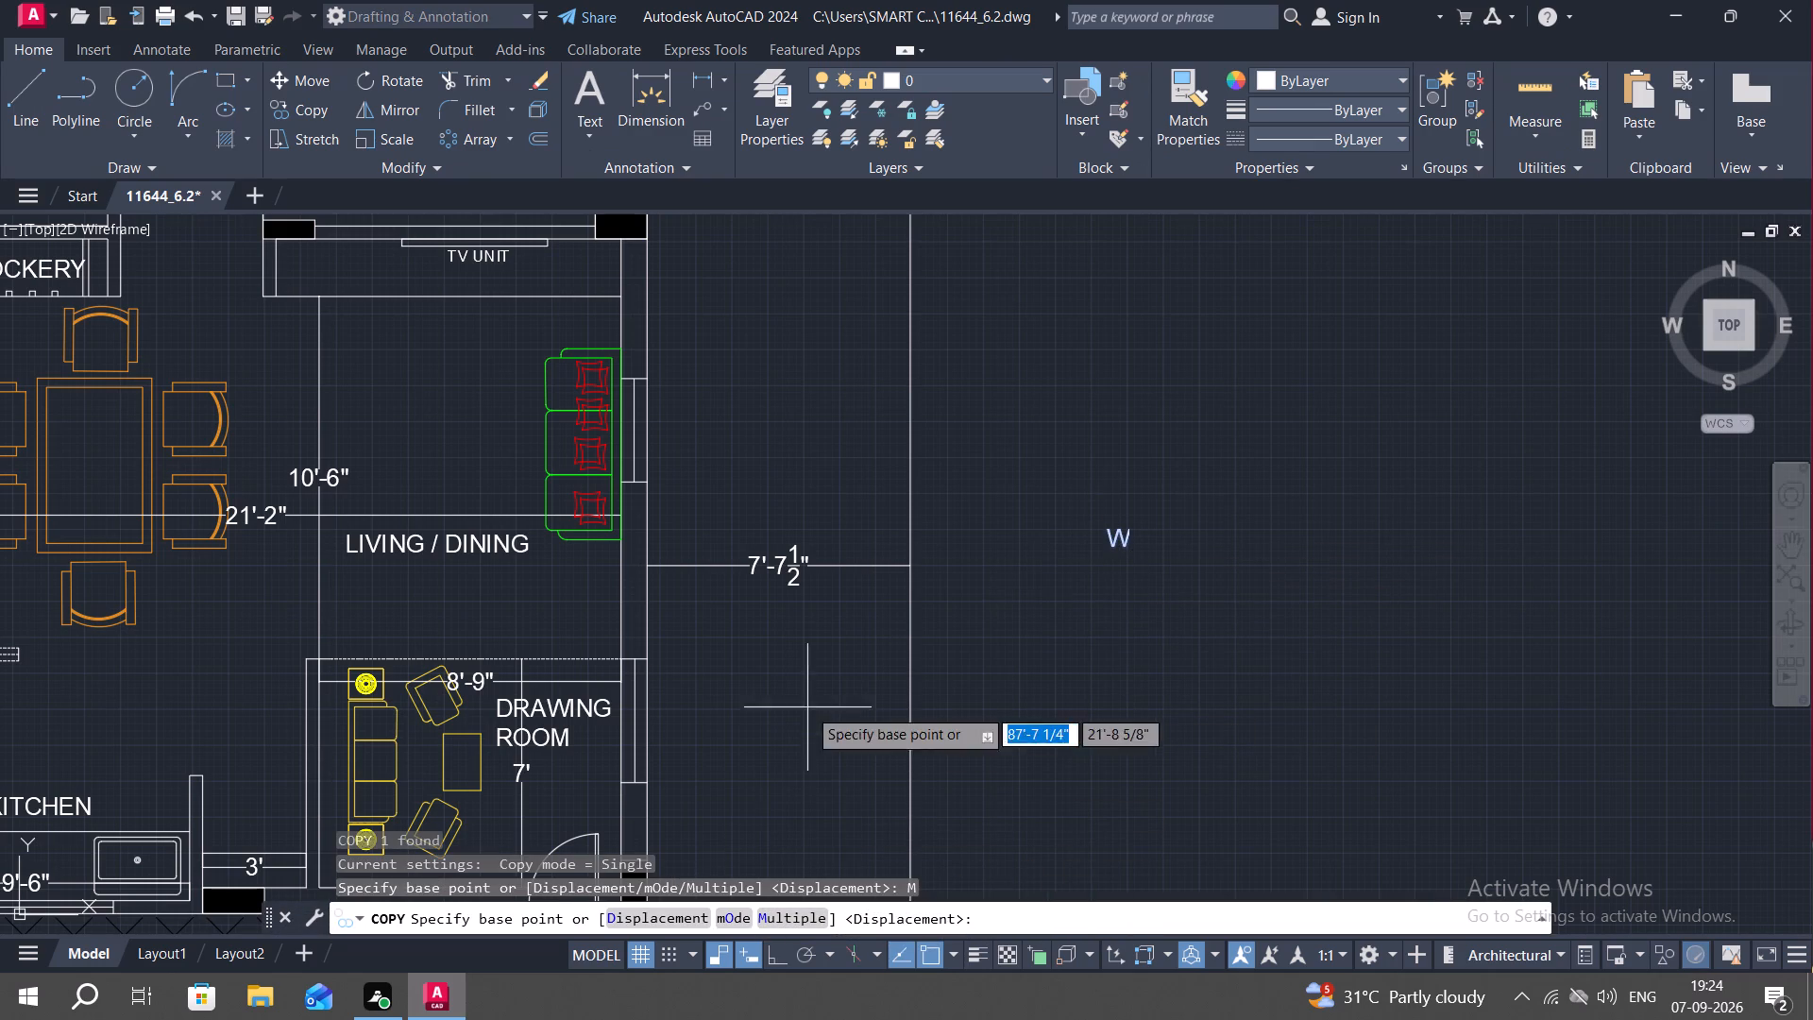
{"action": "left_click", "coordinate": [1119, 531]}
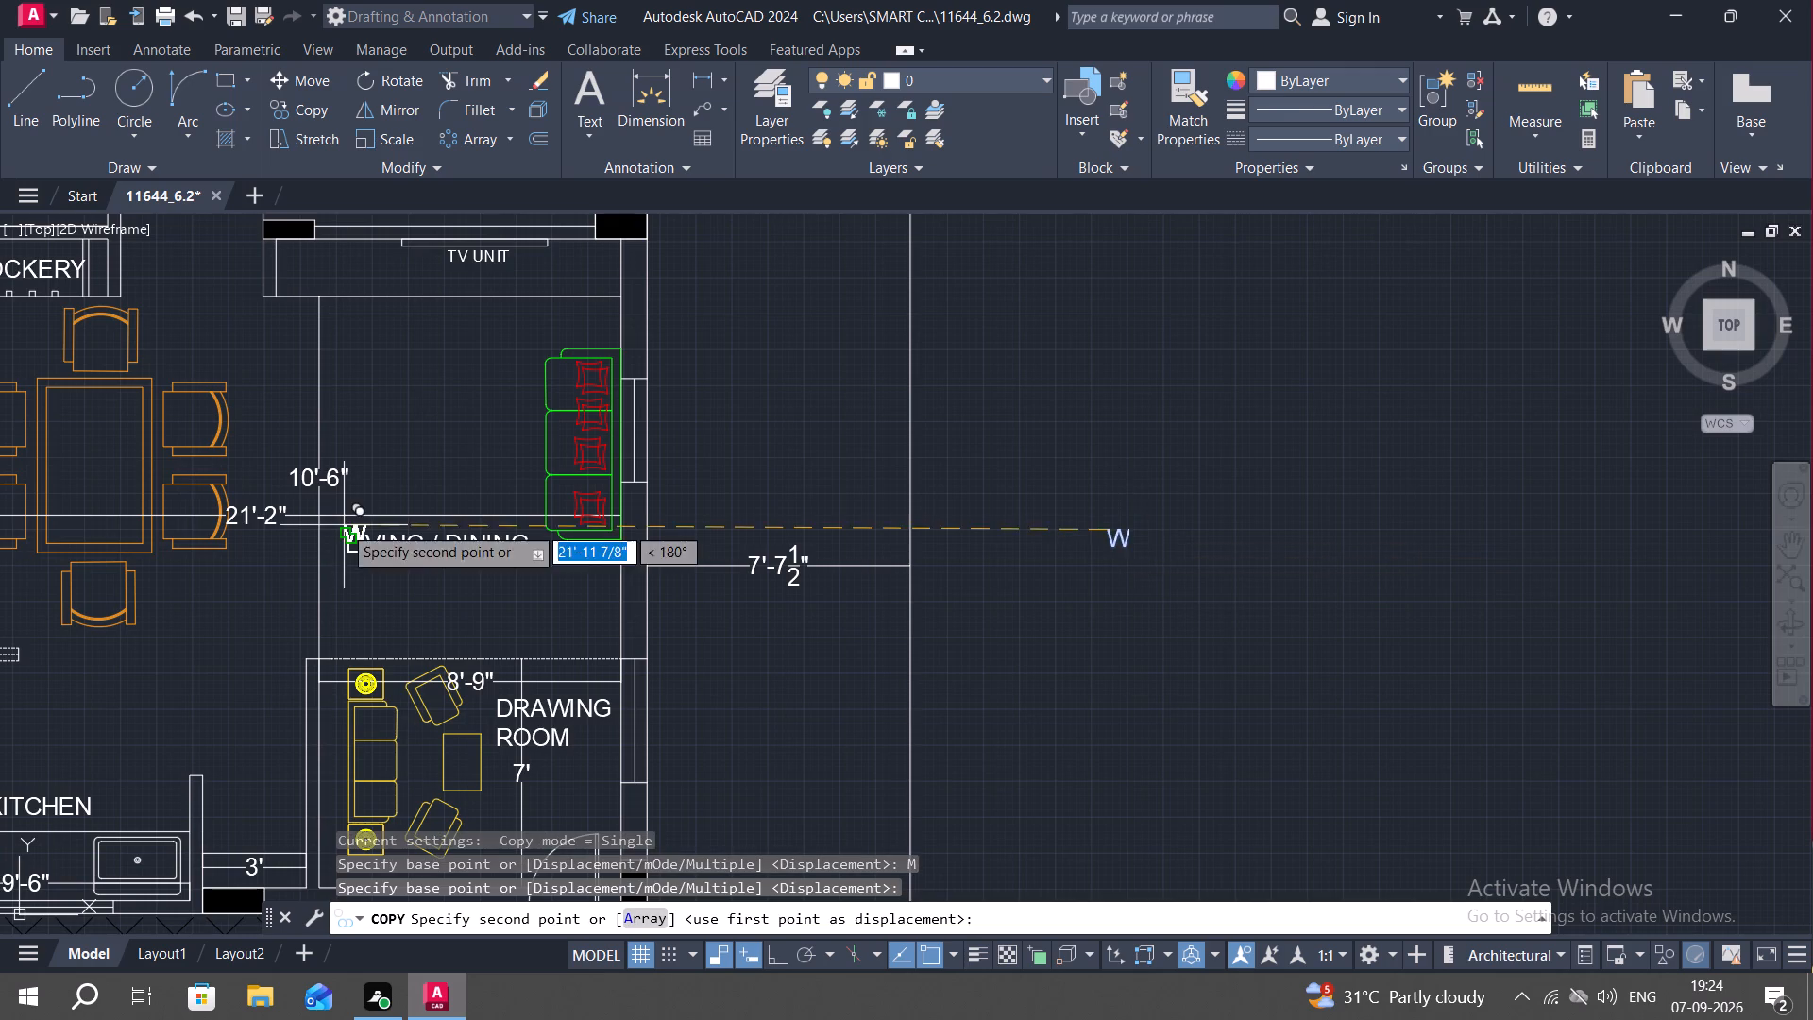
{"action": "middle_click_drag", "start_coordinate": [404, 535], "coordinate": [482, 618]}
{"action": "middle_click_drag", "start_coordinate": [641, 770], "coordinate": [679, 471]}
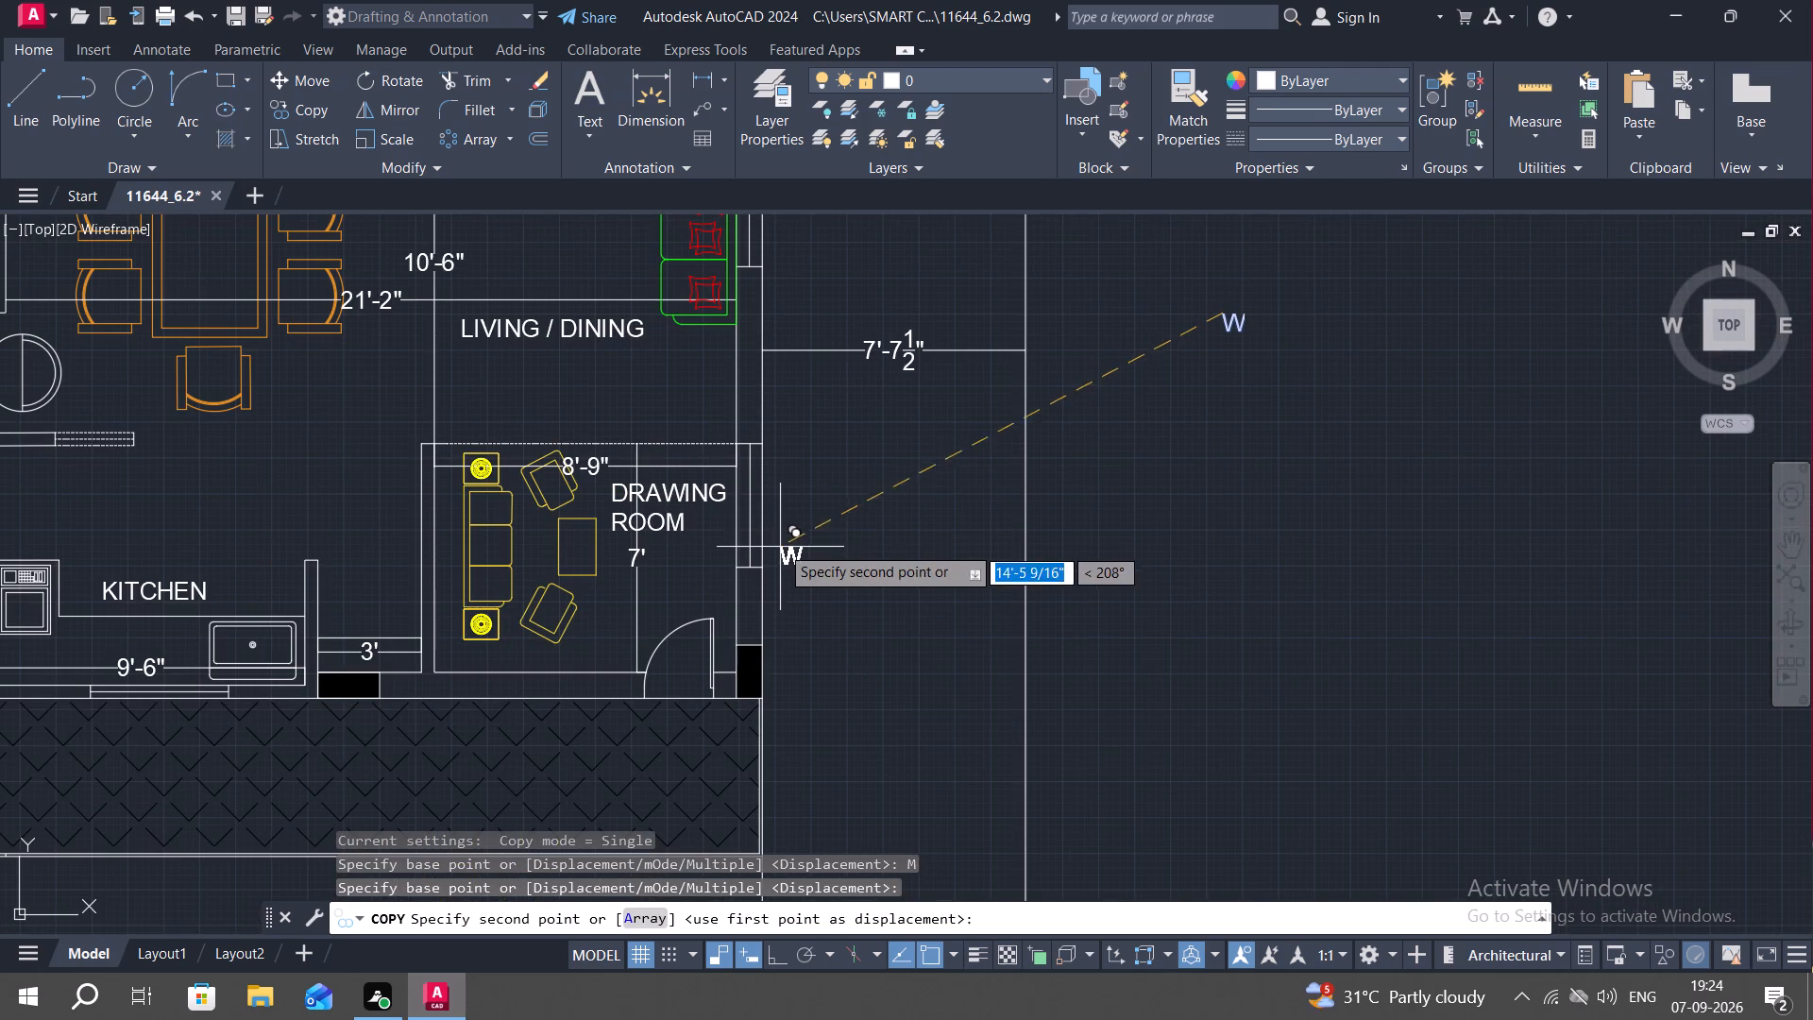
{"action": "left_click", "coordinate": [771, 497]}
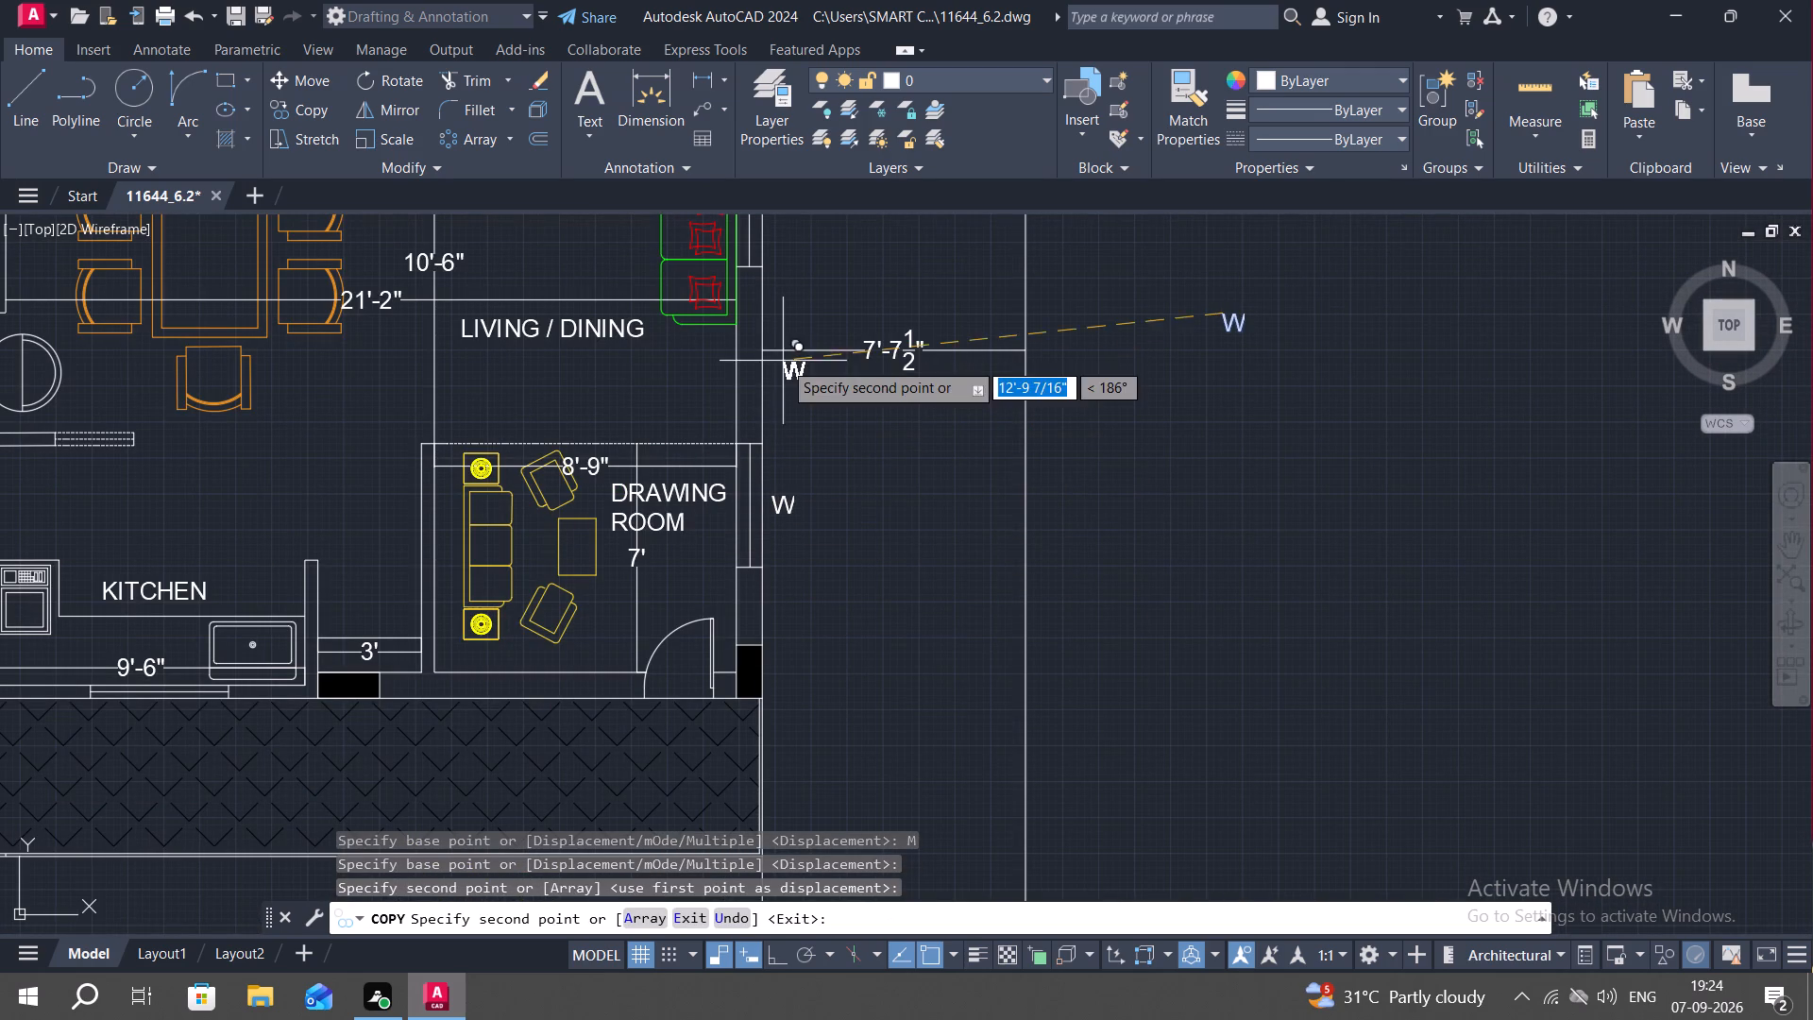
{"action": "middle_click_drag", "start_coordinate": [782, 239], "coordinate": [789, 464]}
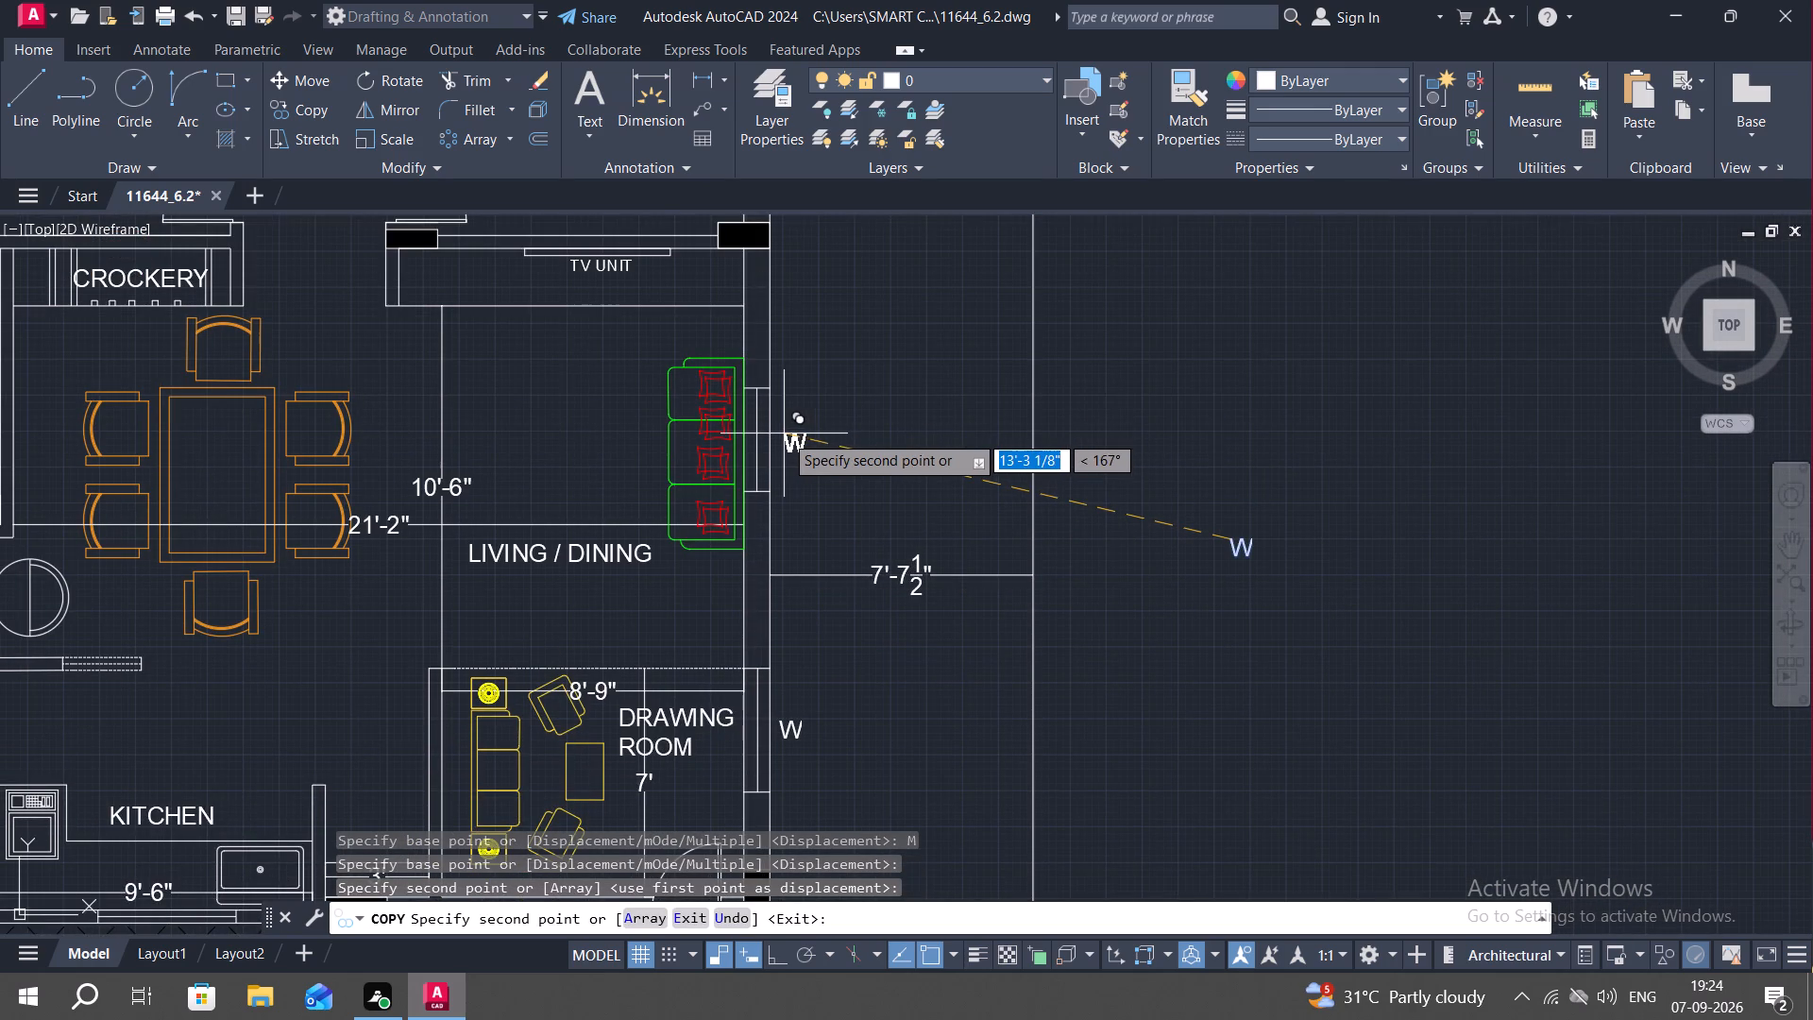
{"action": "left_click", "coordinate": [781, 430]}
Place W tag copies above the north-wall windows of the right unit's M. BED and the left unit's CH. BED and M. BED.
{"action": "middle_click_drag", "start_coordinate": [779, 386], "coordinate": [949, 858]}
{"action": "scroll", "coordinate": [946, 838], "scroll_direction": "down", "scroll_amount": 3}
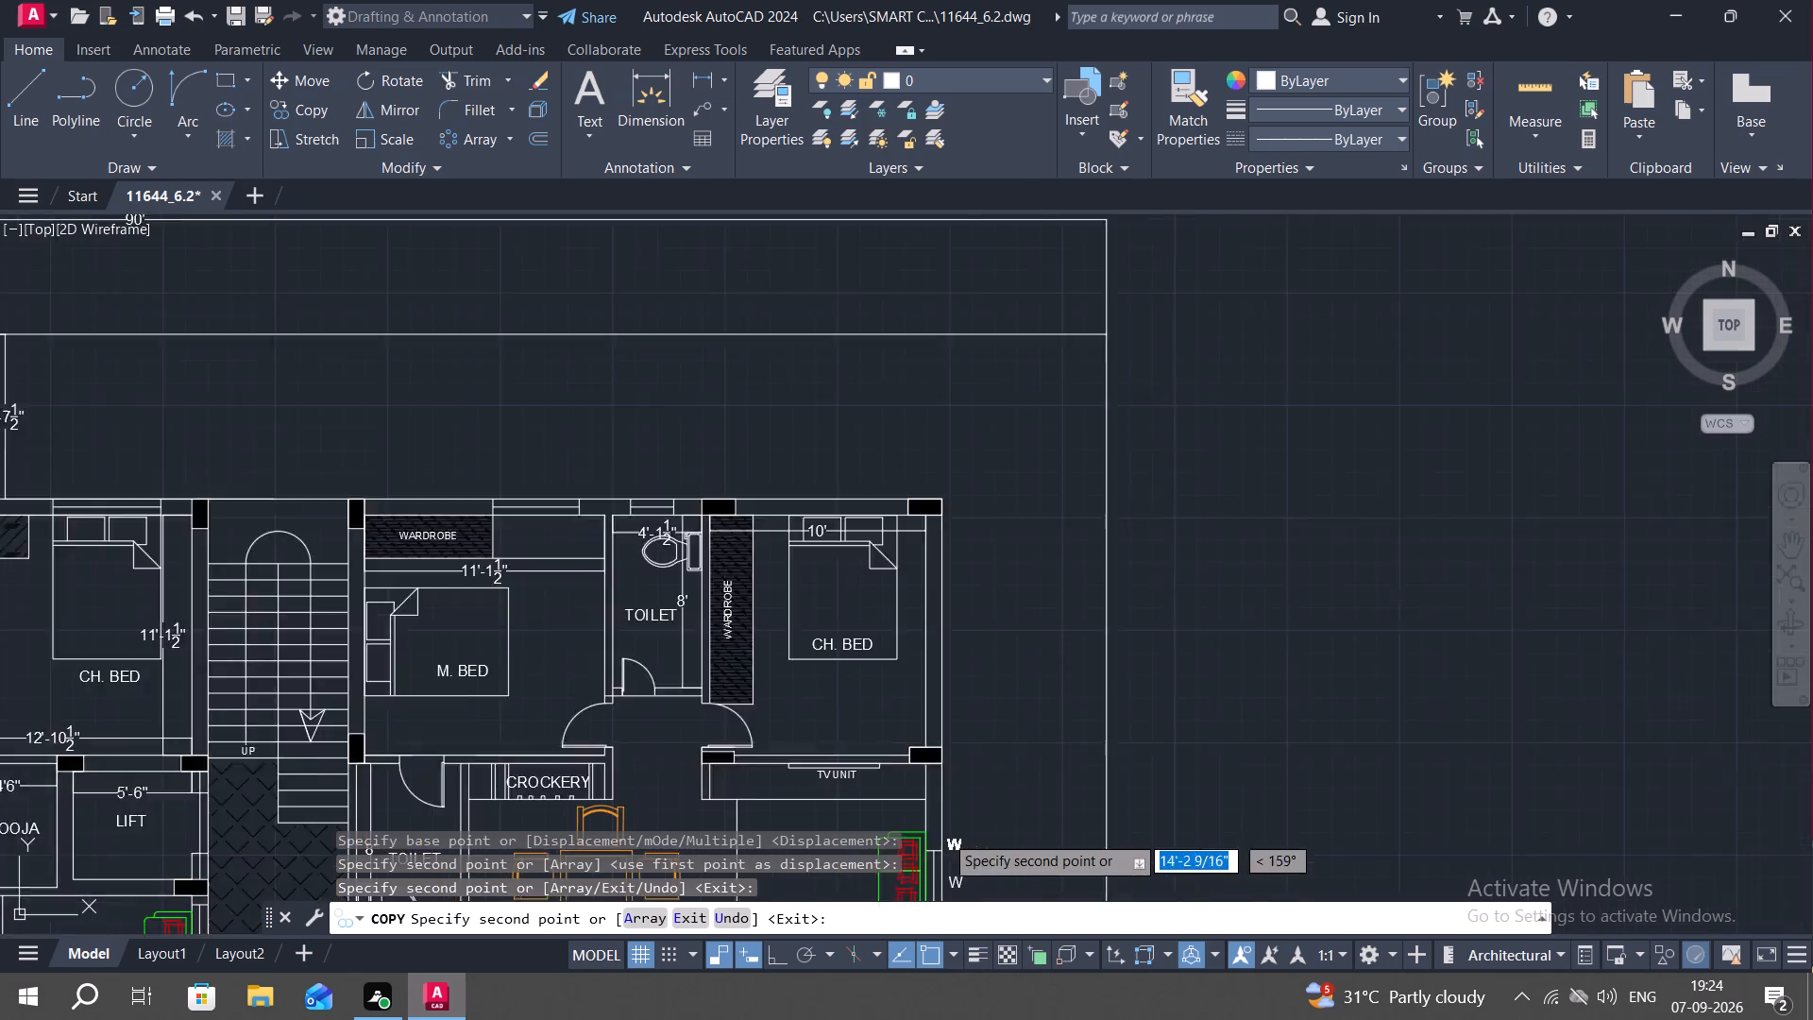
{"action": "scroll", "coordinate": [793, 684], "scroll_direction": "up", "scroll_amount": 3}
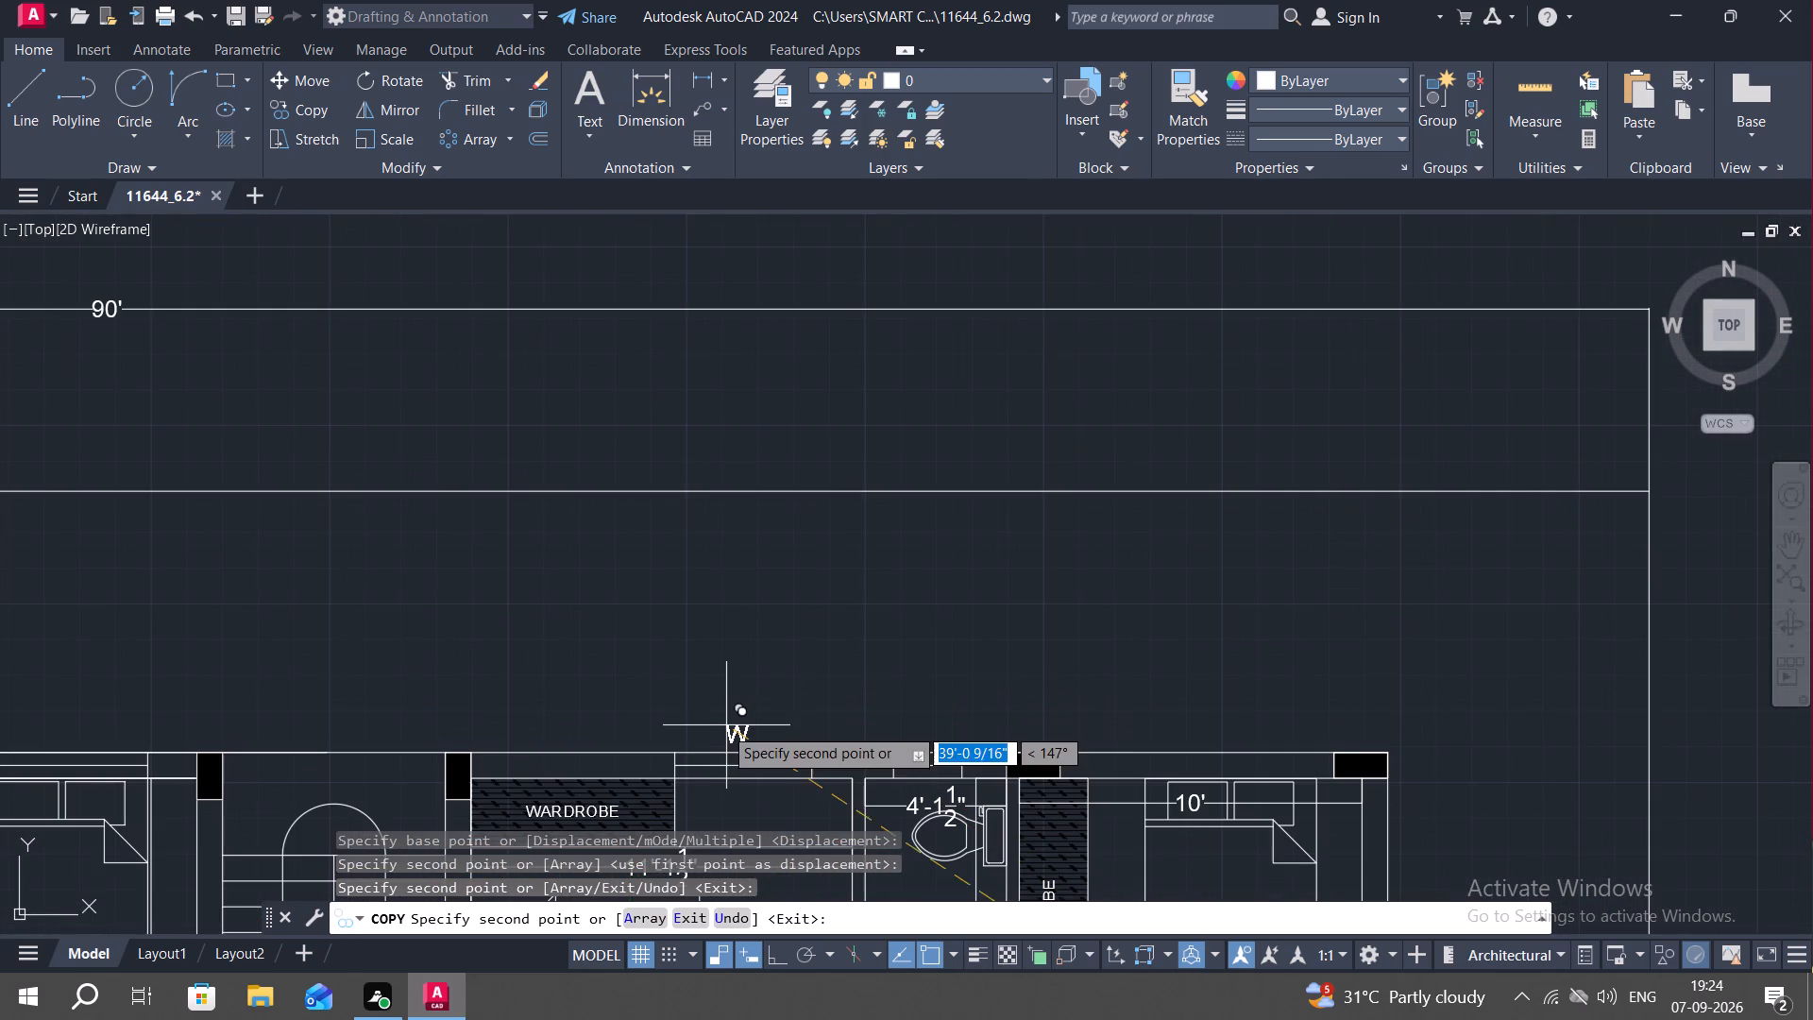
{"action": "scroll", "coordinate": [721, 724], "scroll_direction": "down", "scroll_amount": 1}
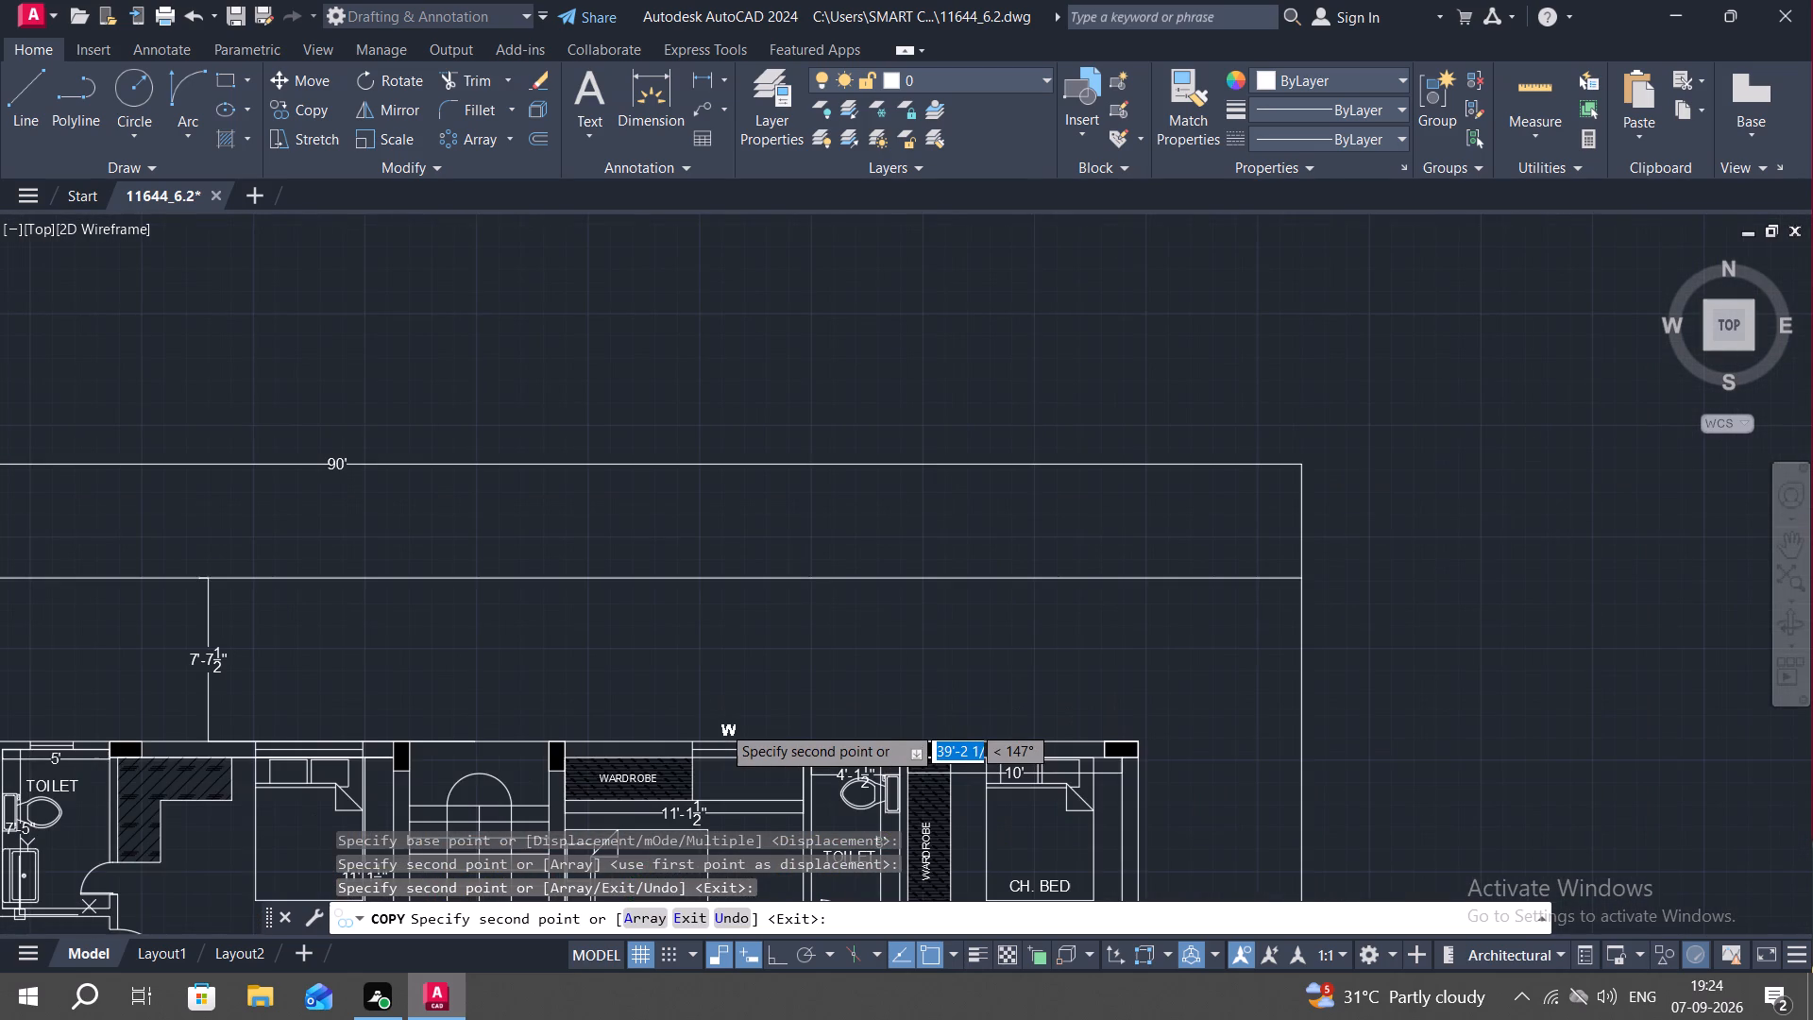
{"action": "scroll", "coordinate": [721, 724], "scroll_direction": "up", "scroll_amount": 1}
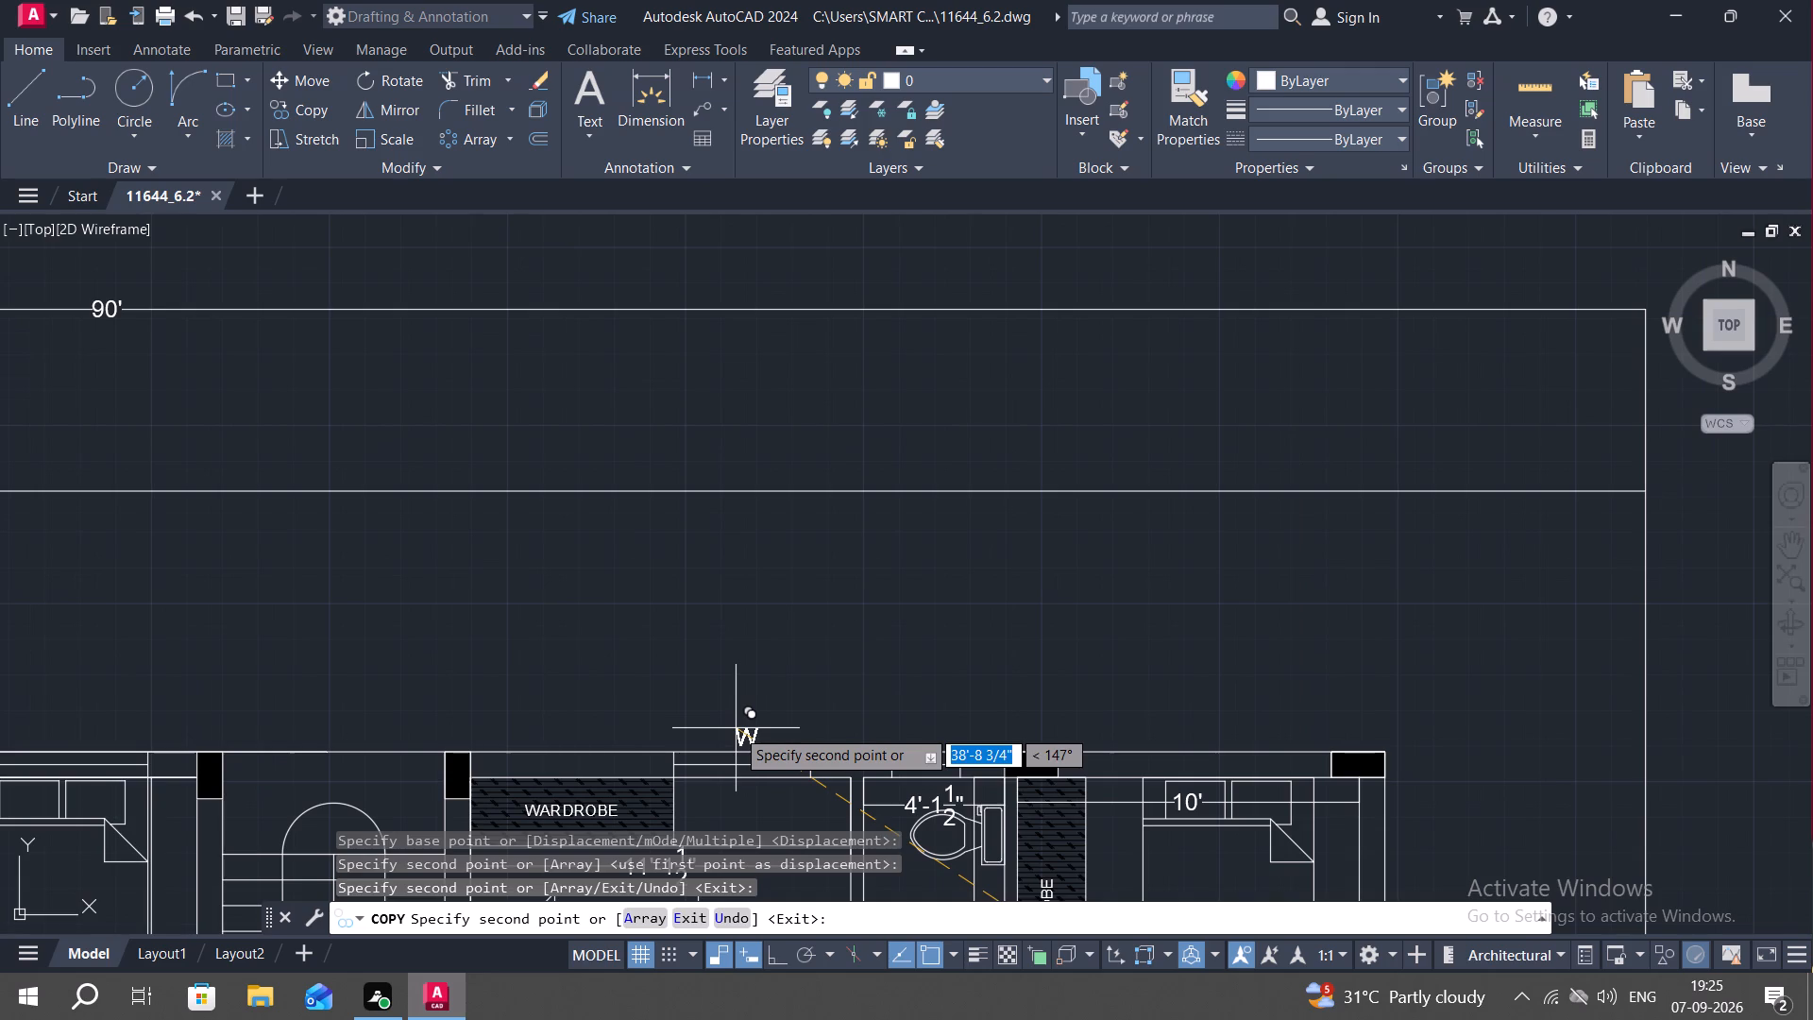
{"action": "left_click", "coordinate": [736, 728]}
{"action": "scroll", "coordinate": [718, 728], "scroll_direction": "down", "scroll_amount": 1}
{"action": "middle_click_drag", "start_coordinate": [712, 704], "coordinate": [759, 515]}
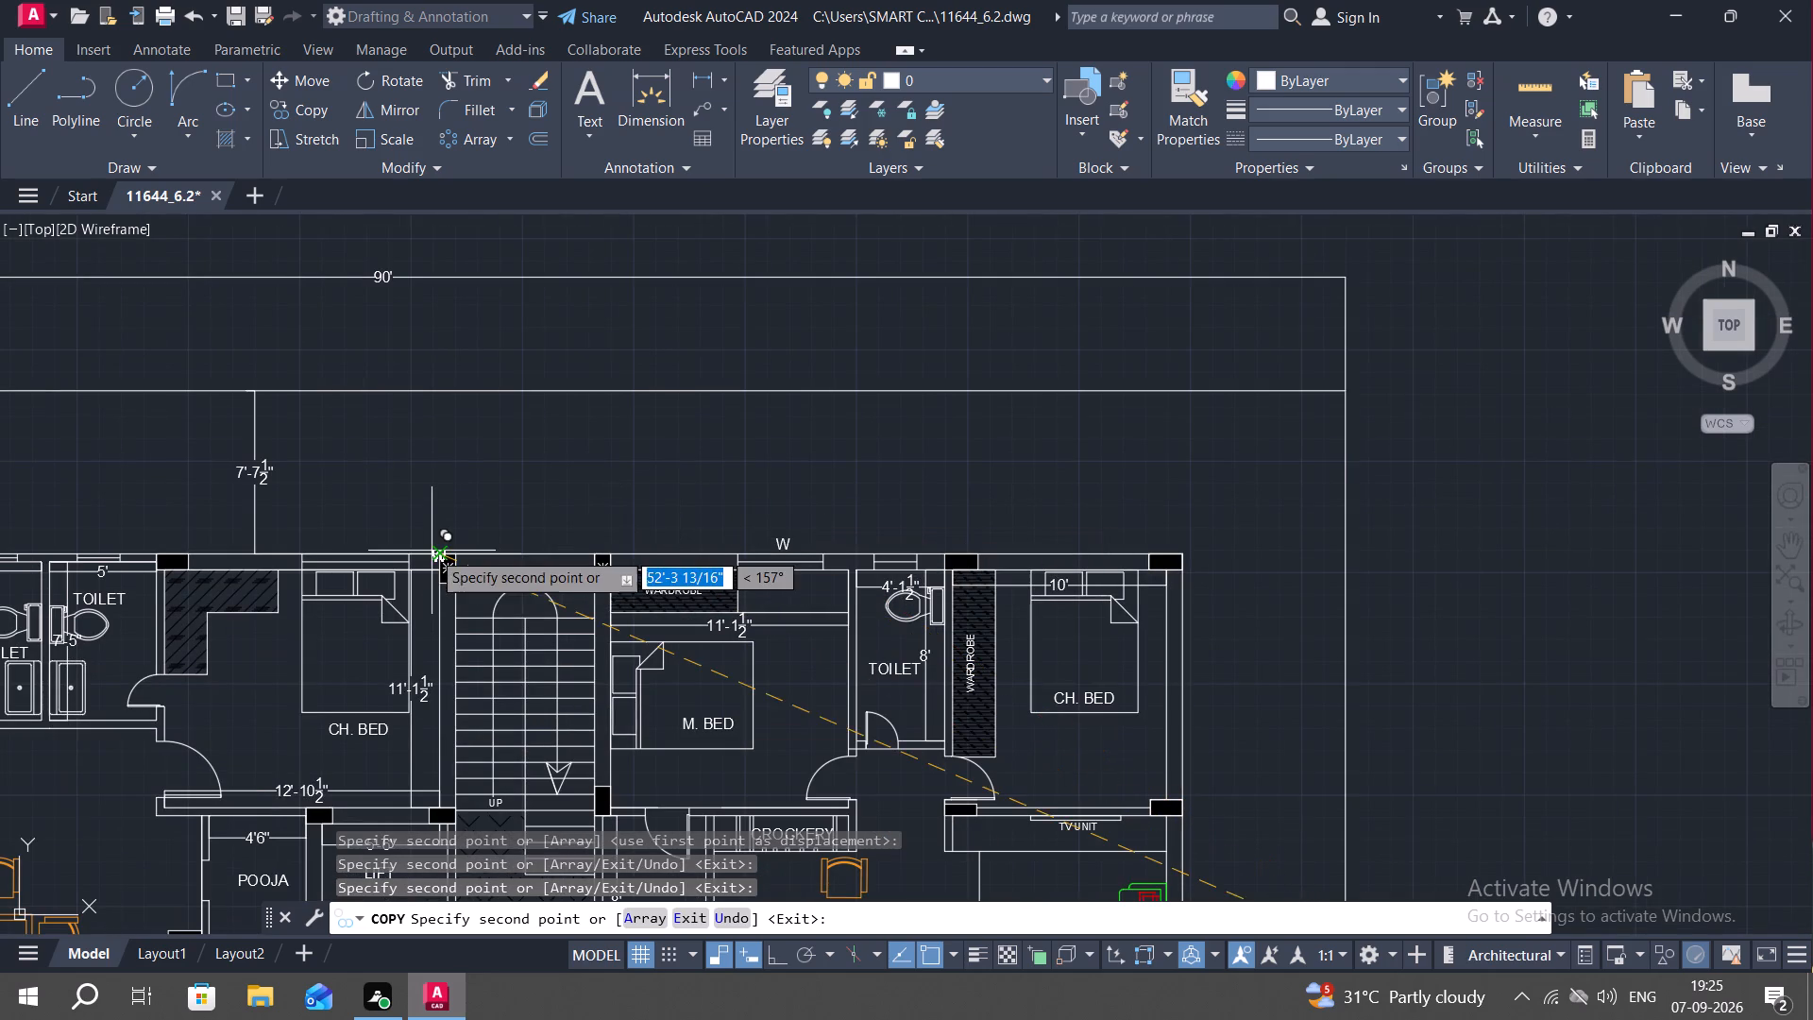
{"action": "left_click", "coordinate": [344, 534]}
{"action": "middle_click_drag", "start_coordinate": [652, 532], "coordinate": [807, 503]}
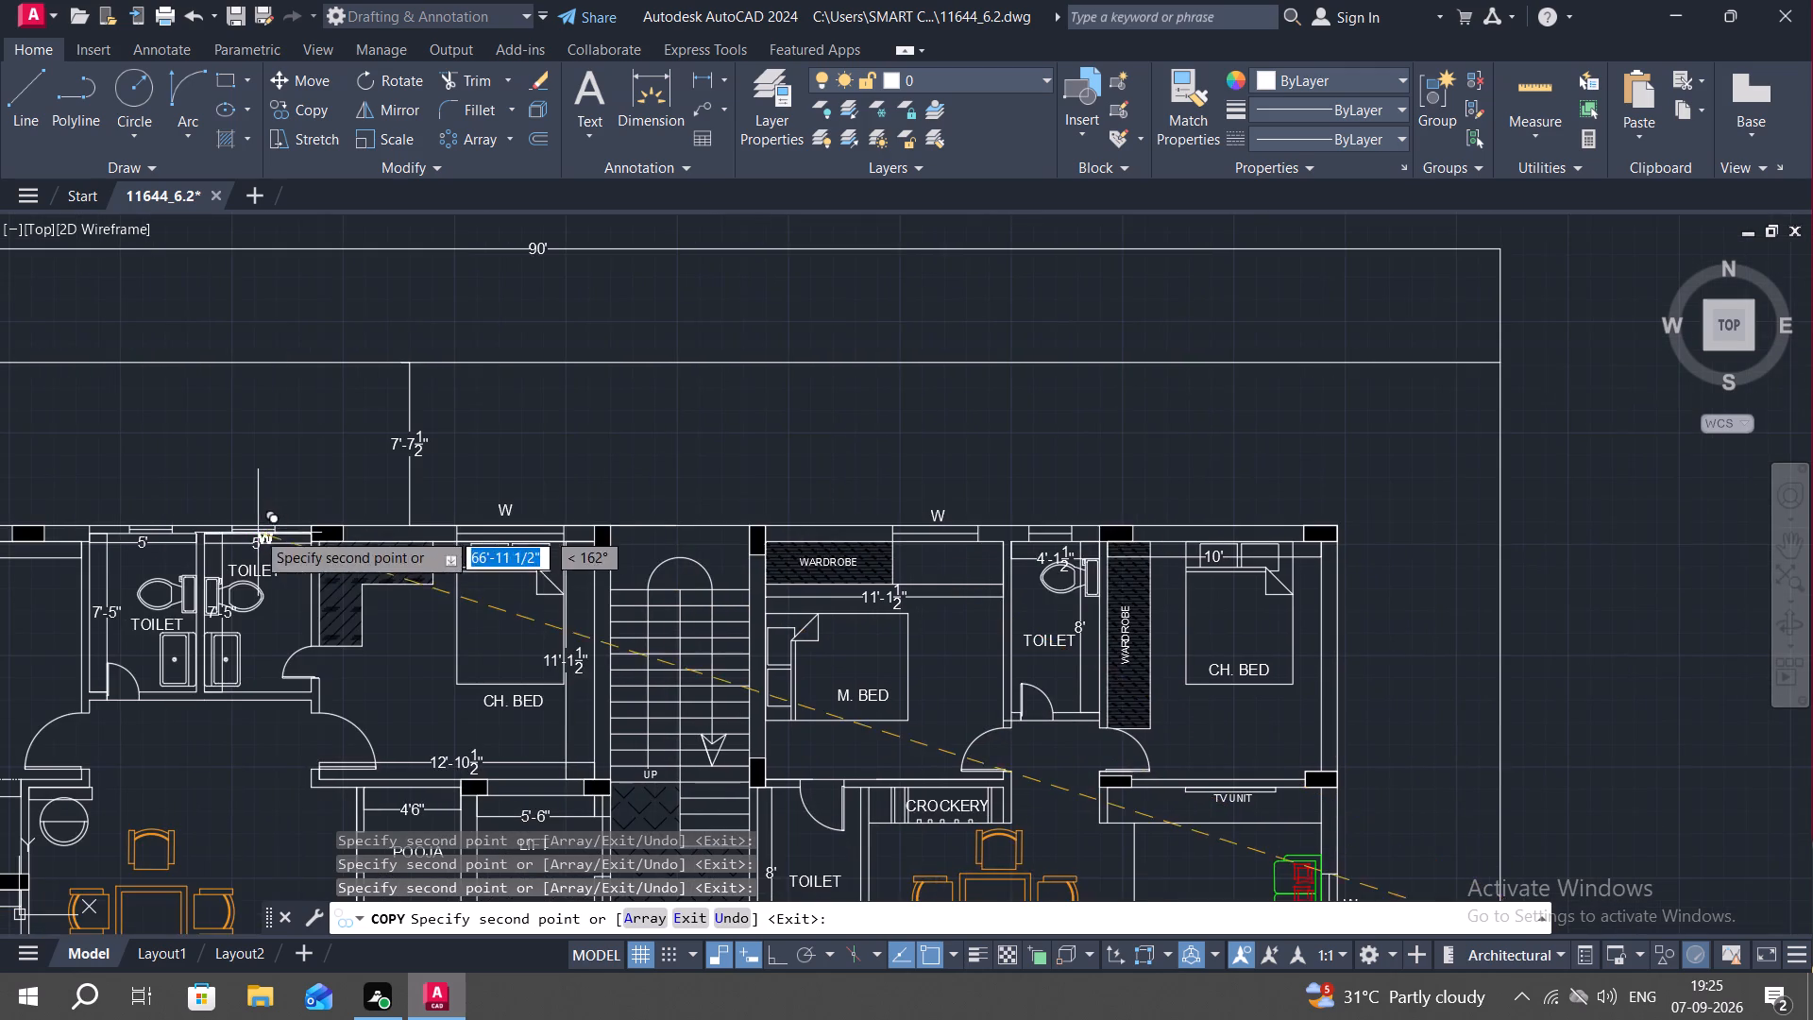
{"action": "middle_click_drag", "start_coordinate": [251, 529], "coordinate": [725, 525]}
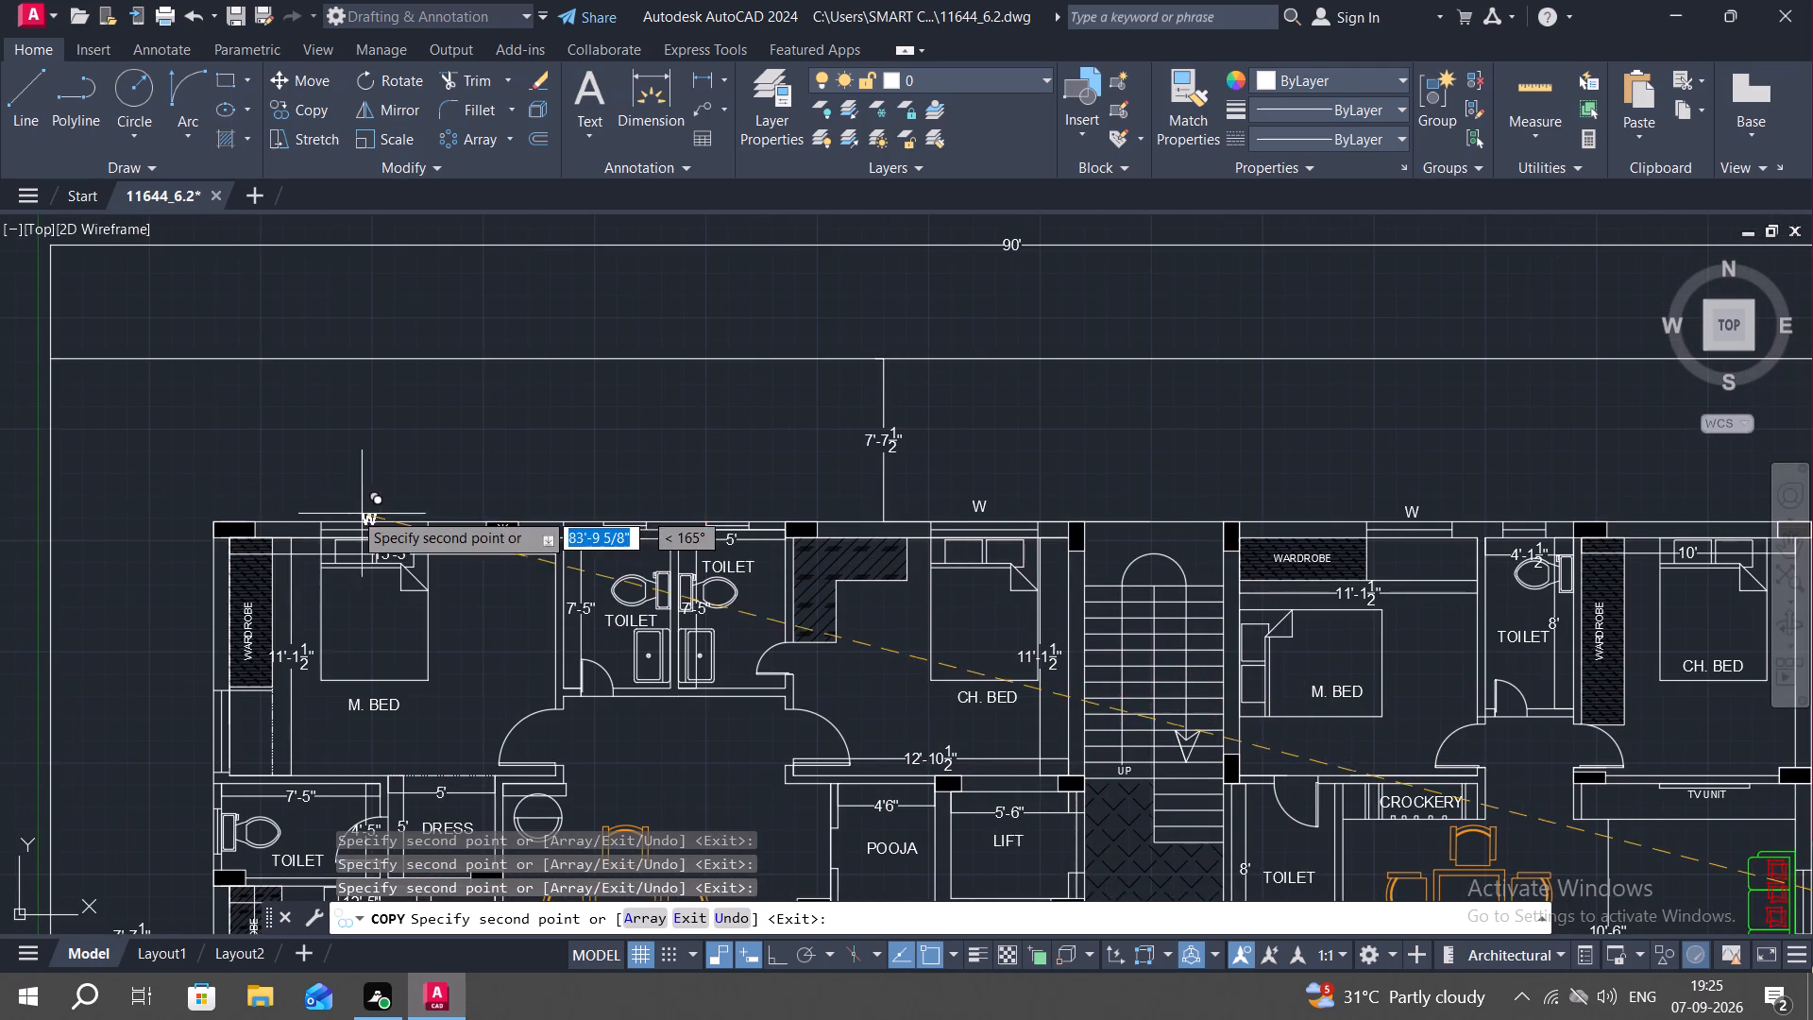
{"action": "left_click", "coordinate": [376, 500]}
Place W tags outside the left unit's two west-wall bedroom windows and below its KITCHEN window, ending the multiple copy.
{"action": "middle_click_drag", "start_coordinate": [246, 651], "coordinate": [250, 649]}
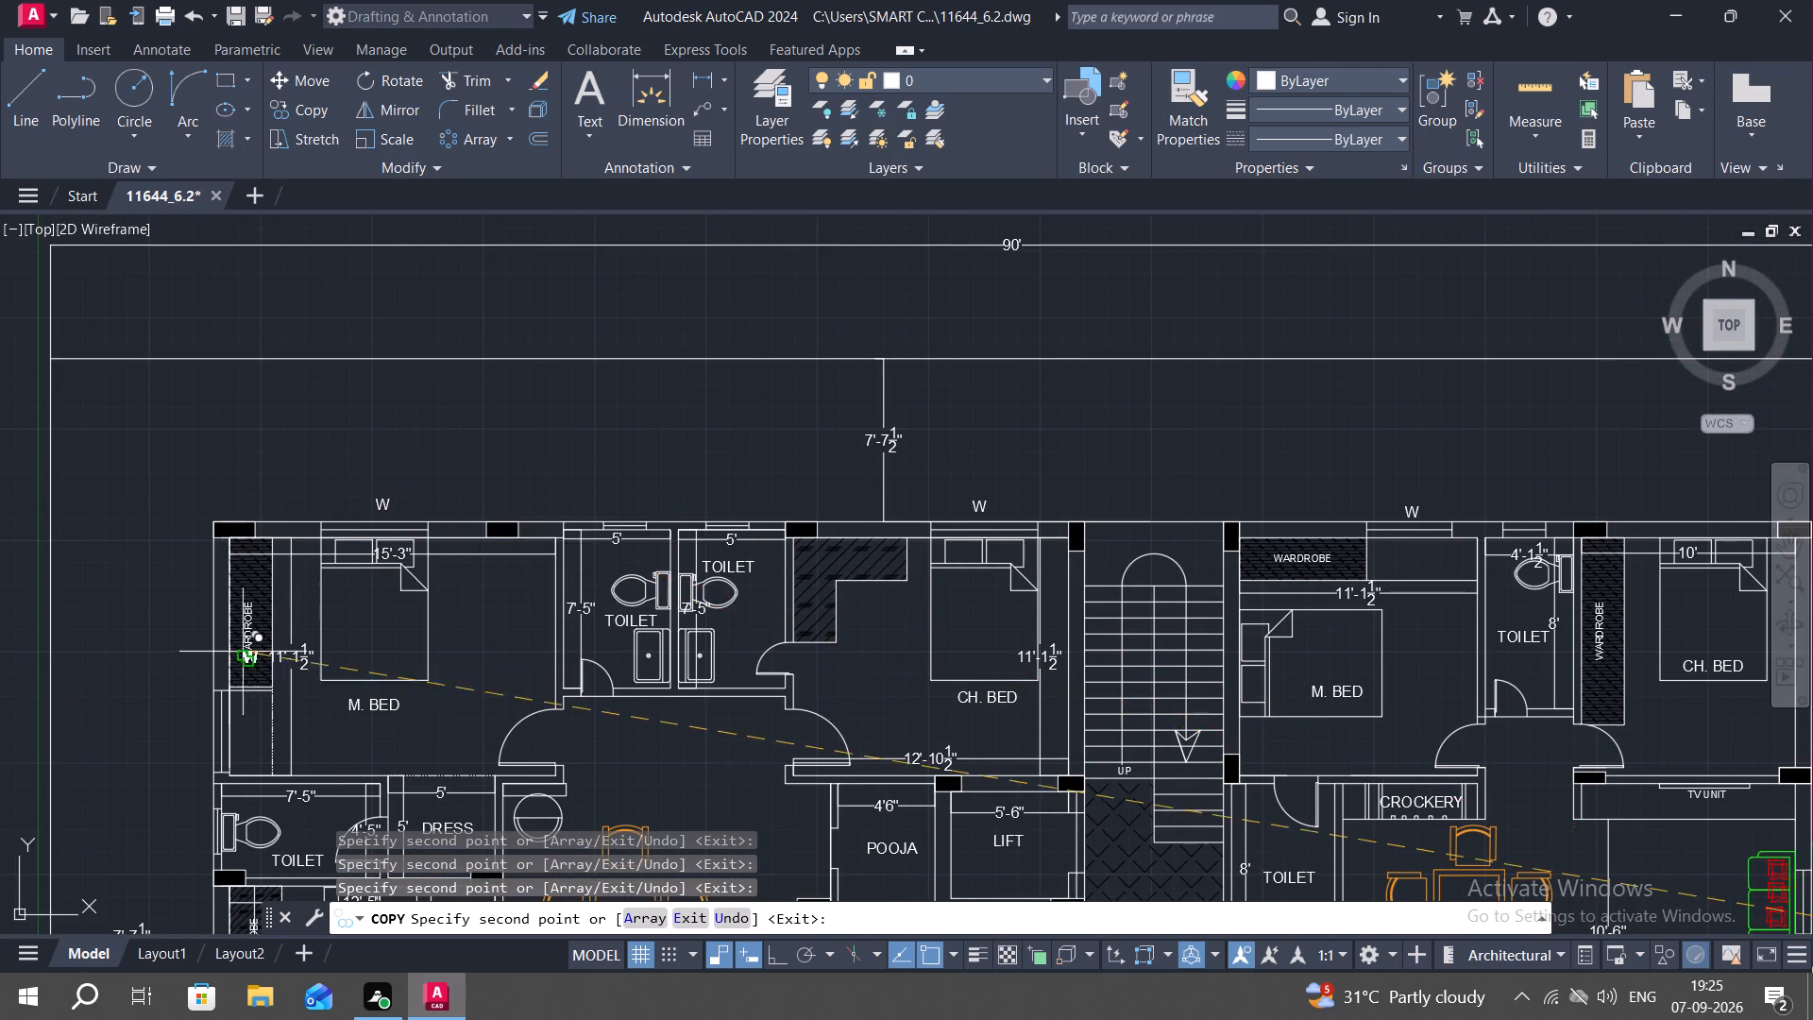
{"action": "middle_click_drag", "start_coordinate": [250, 649], "coordinate": [654, 470]}
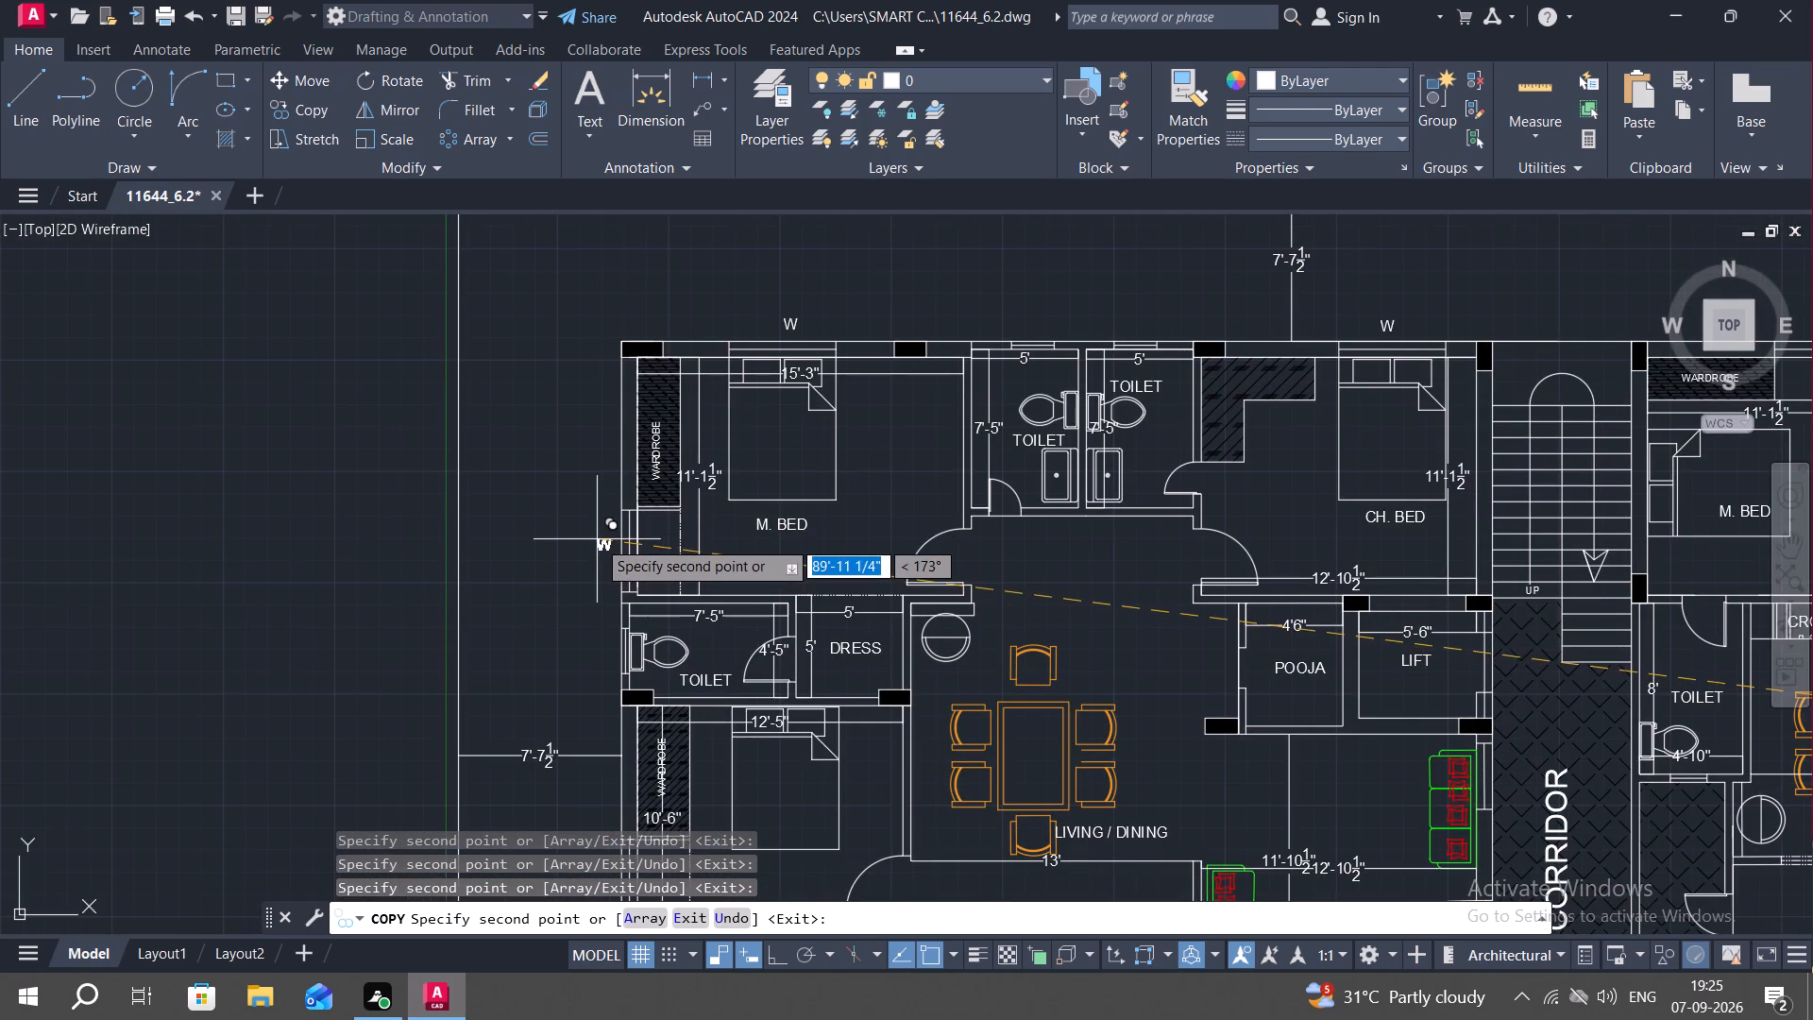
{"action": "left_click", "coordinate": [597, 539]}
{"action": "middle_click_drag", "start_coordinate": [562, 730], "coordinate": [629, 457]}
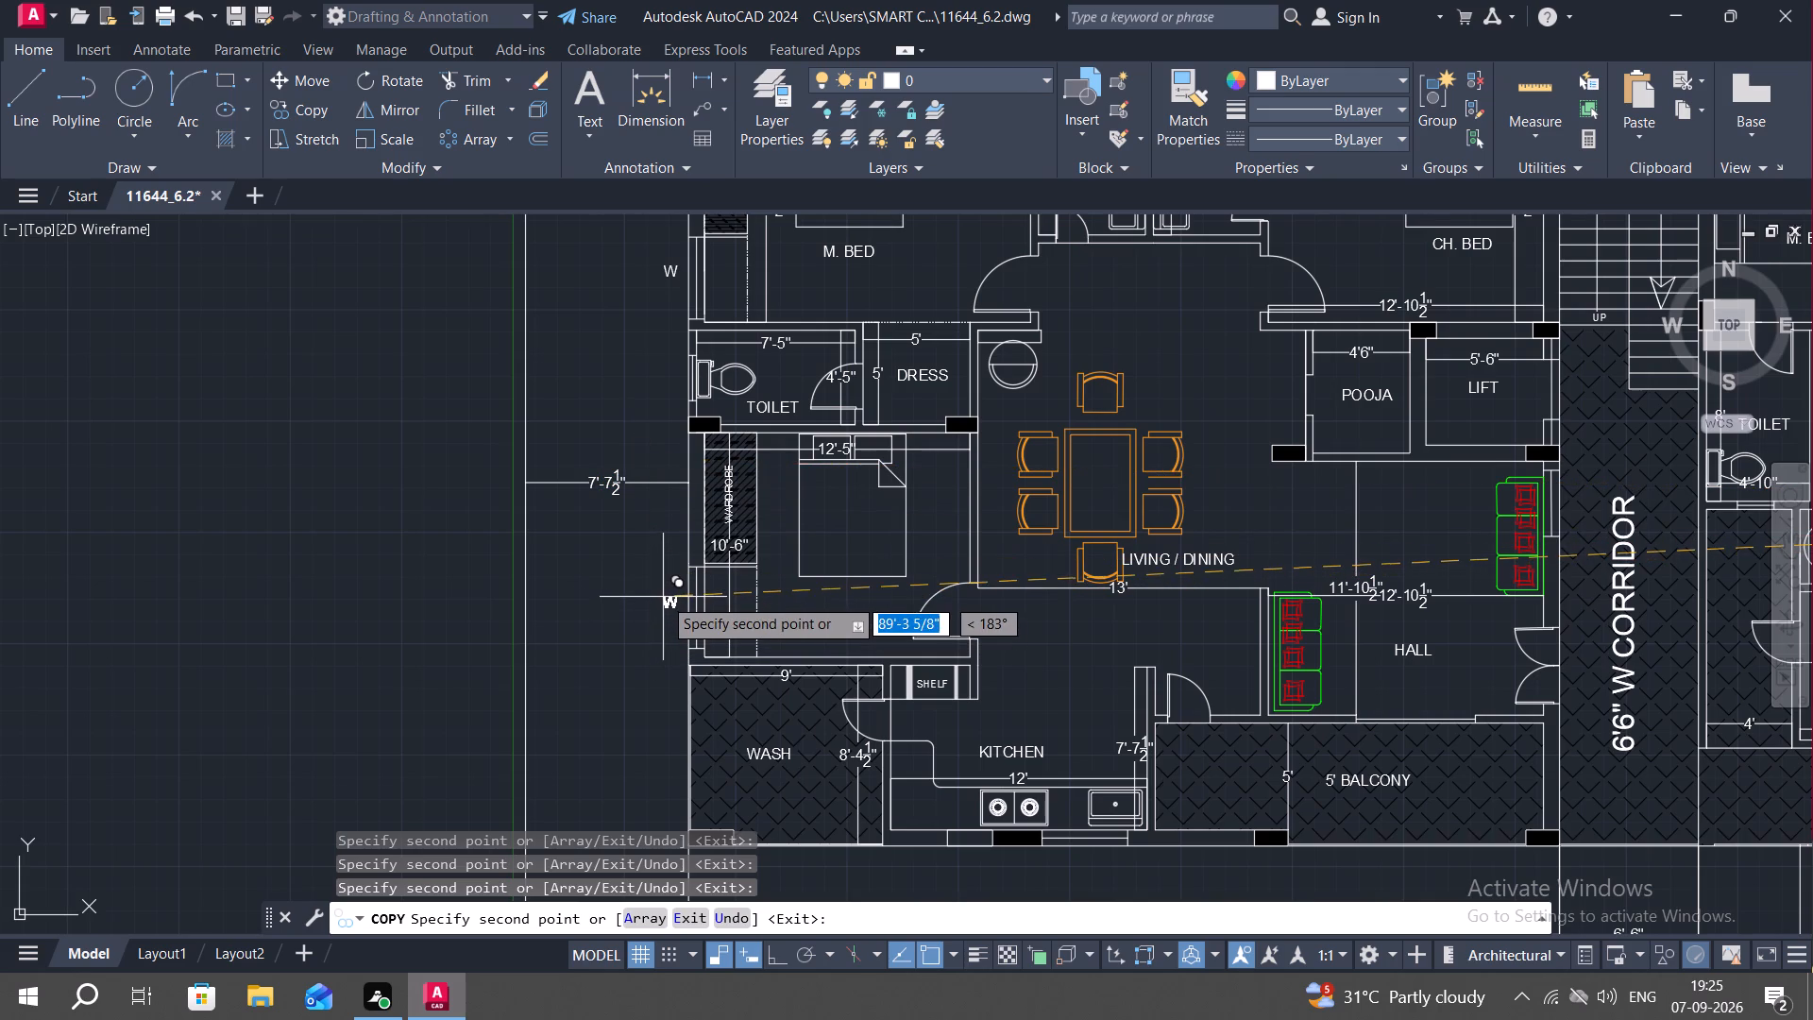
{"action": "left_click", "coordinate": [664, 596]}
{"action": "middle_click_drag", "start_coordinate": [647, 705], "coordinate": [663, 539]}
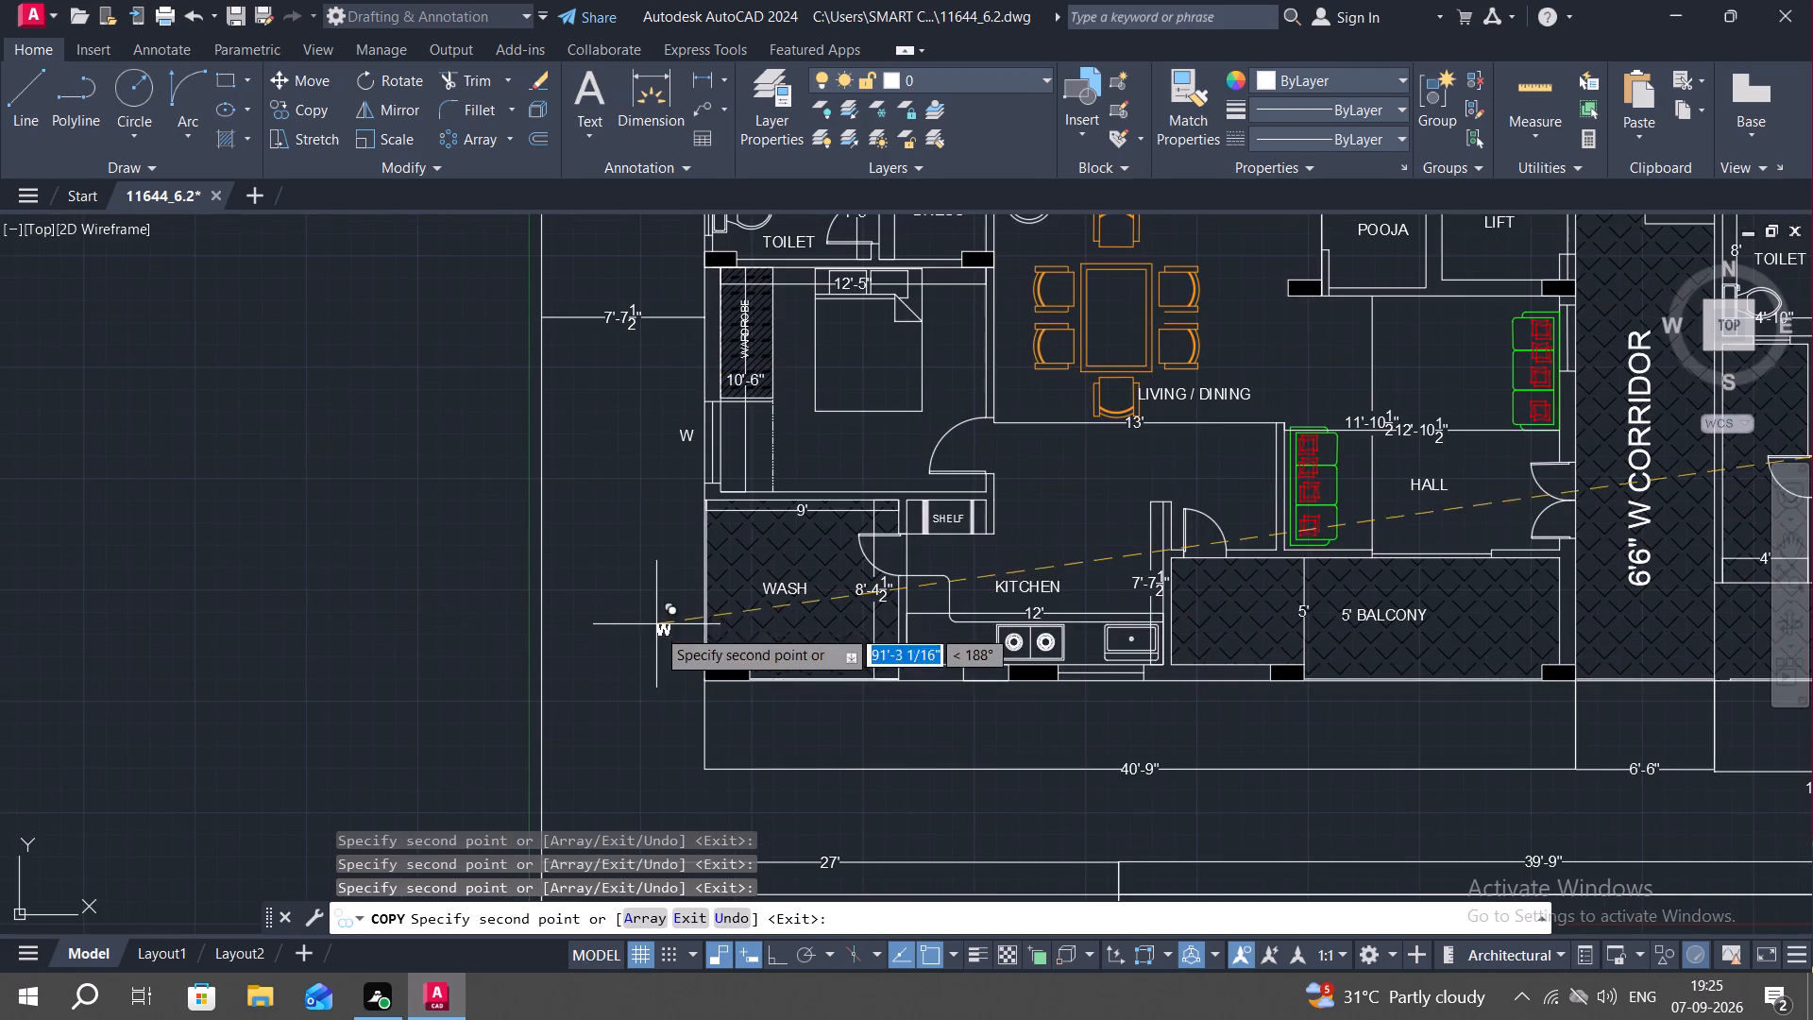
{"action": "left_click", "coordinate": [1096, 692]}
{"action": "middle_click_drag", "start_coordinate": [1158, 741], "coordinate": [827, 686]}
{"action": "scroll", "coordinate": [813, 691], "scroll_direction": "down", "scroll_amount": 1}
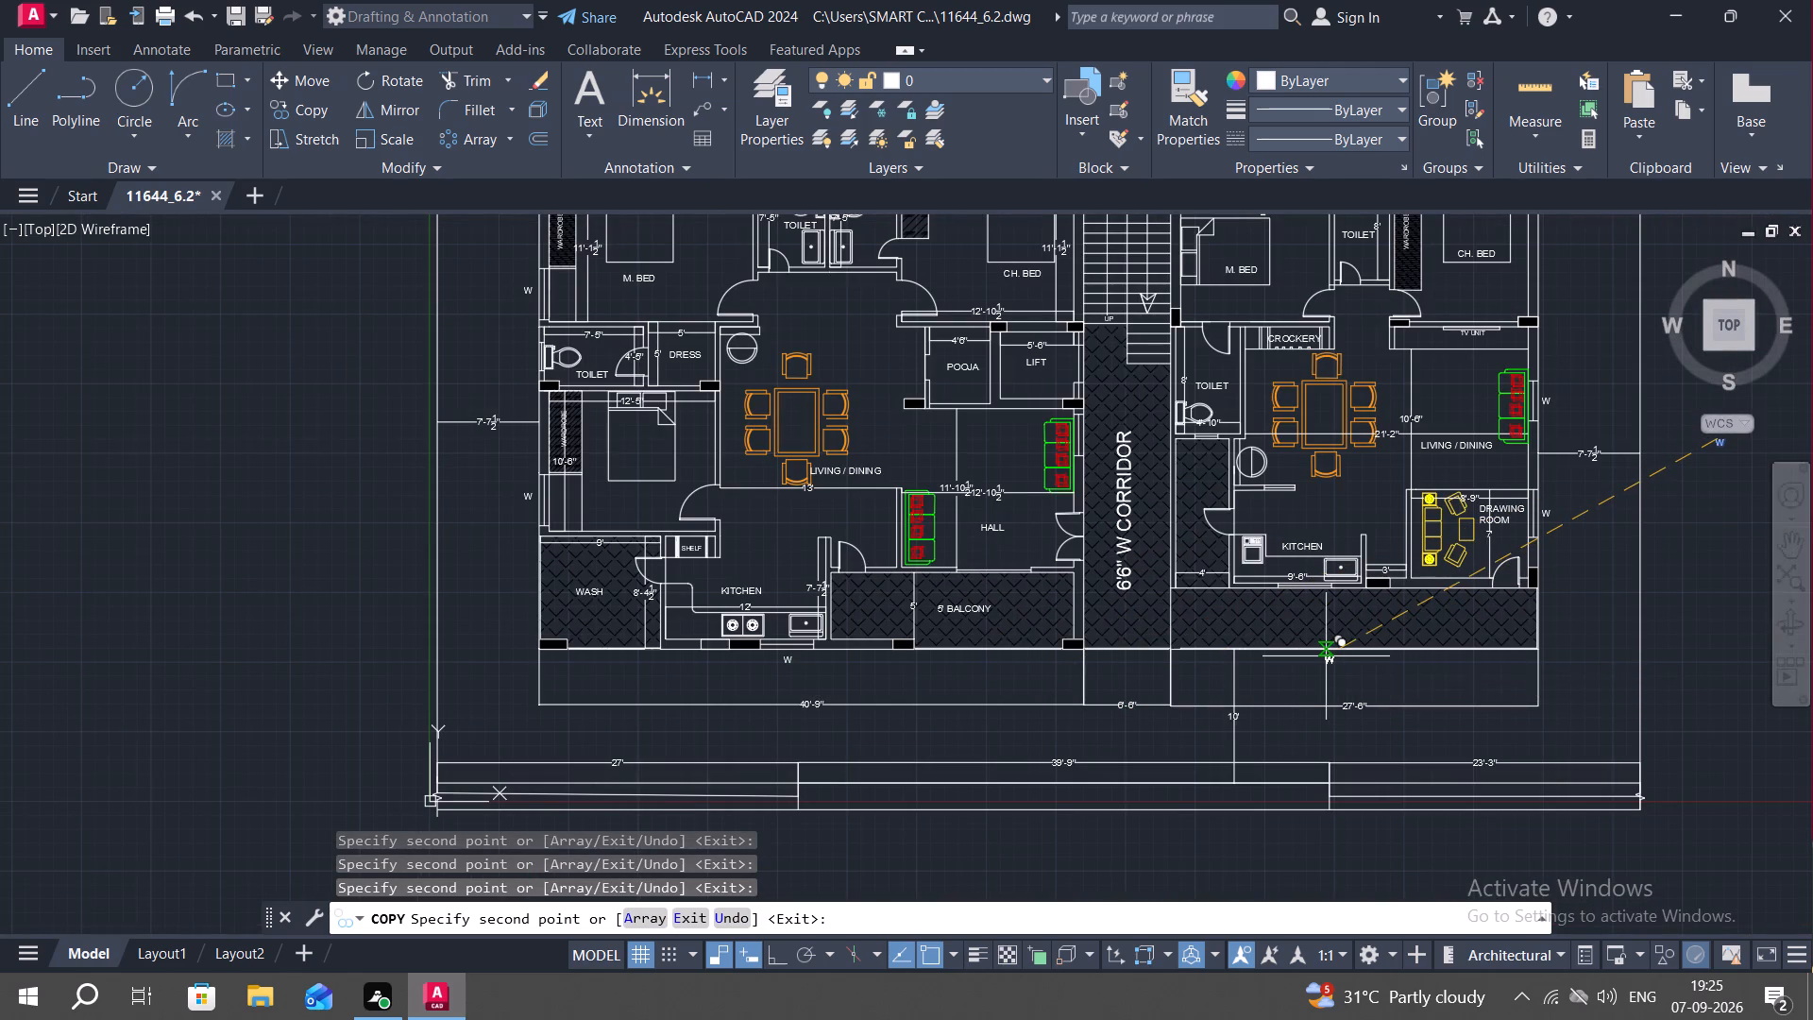
{"action": "key", "text": "Escape"}
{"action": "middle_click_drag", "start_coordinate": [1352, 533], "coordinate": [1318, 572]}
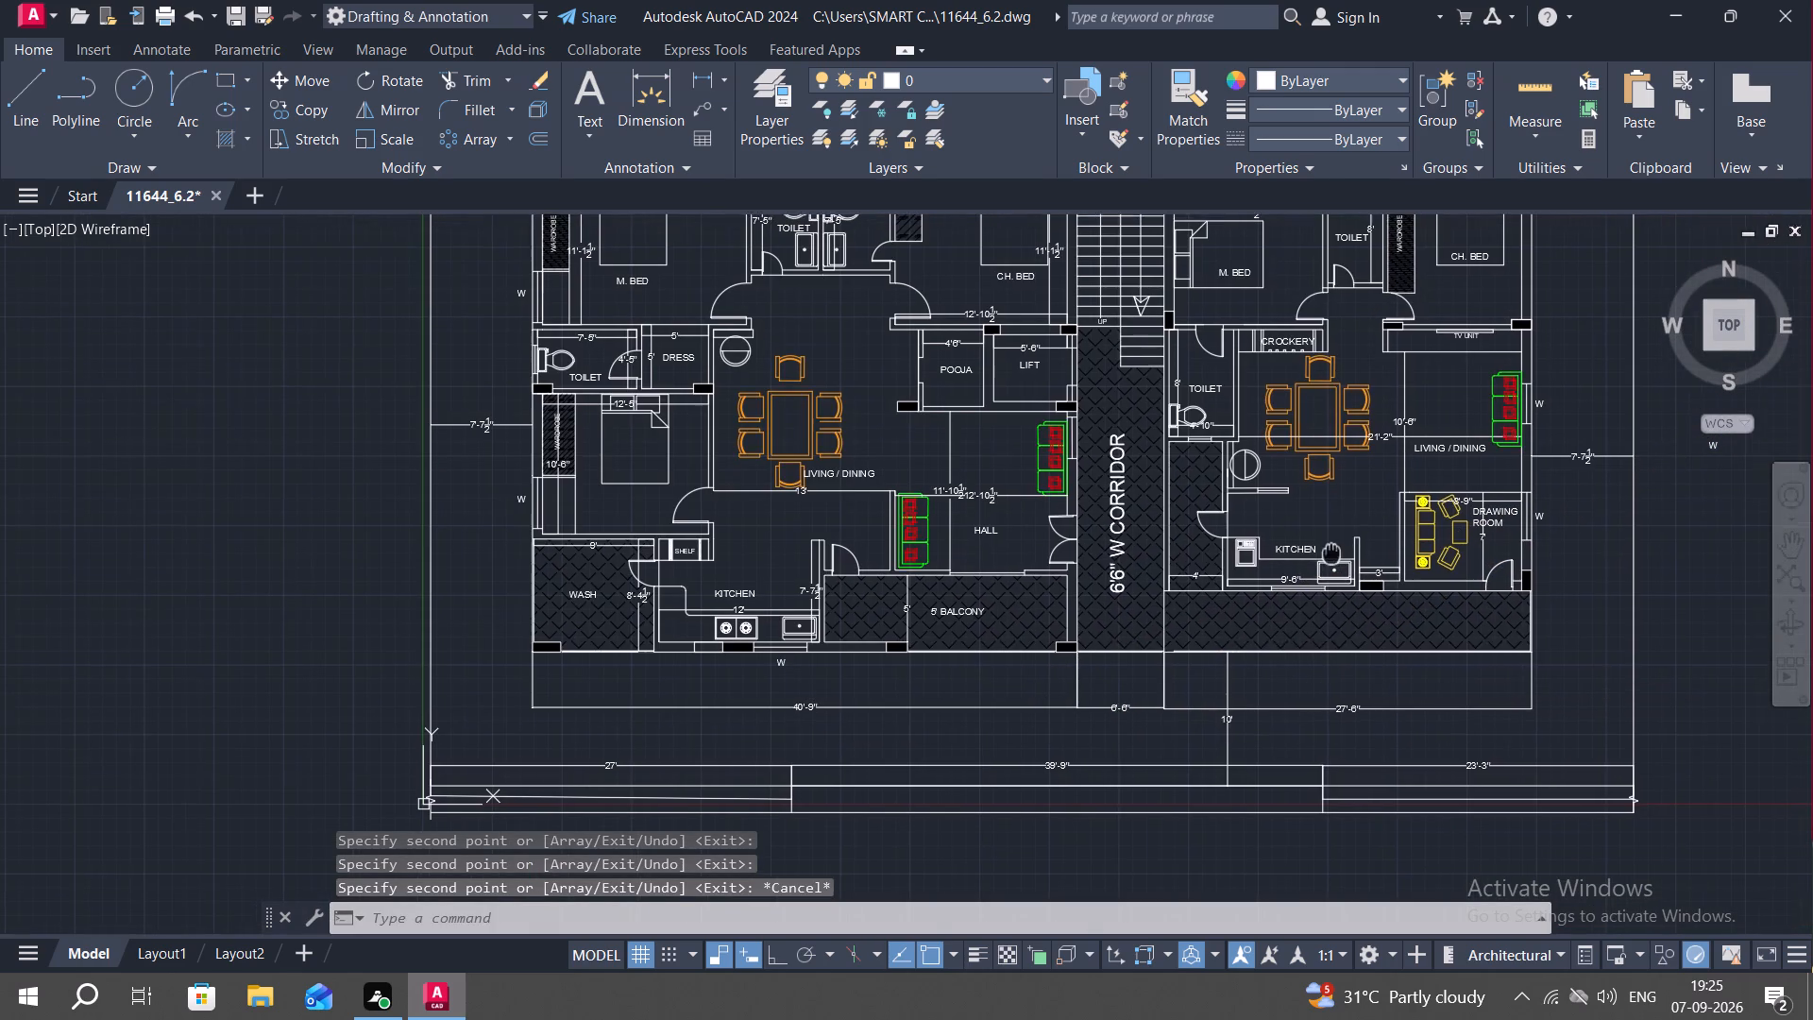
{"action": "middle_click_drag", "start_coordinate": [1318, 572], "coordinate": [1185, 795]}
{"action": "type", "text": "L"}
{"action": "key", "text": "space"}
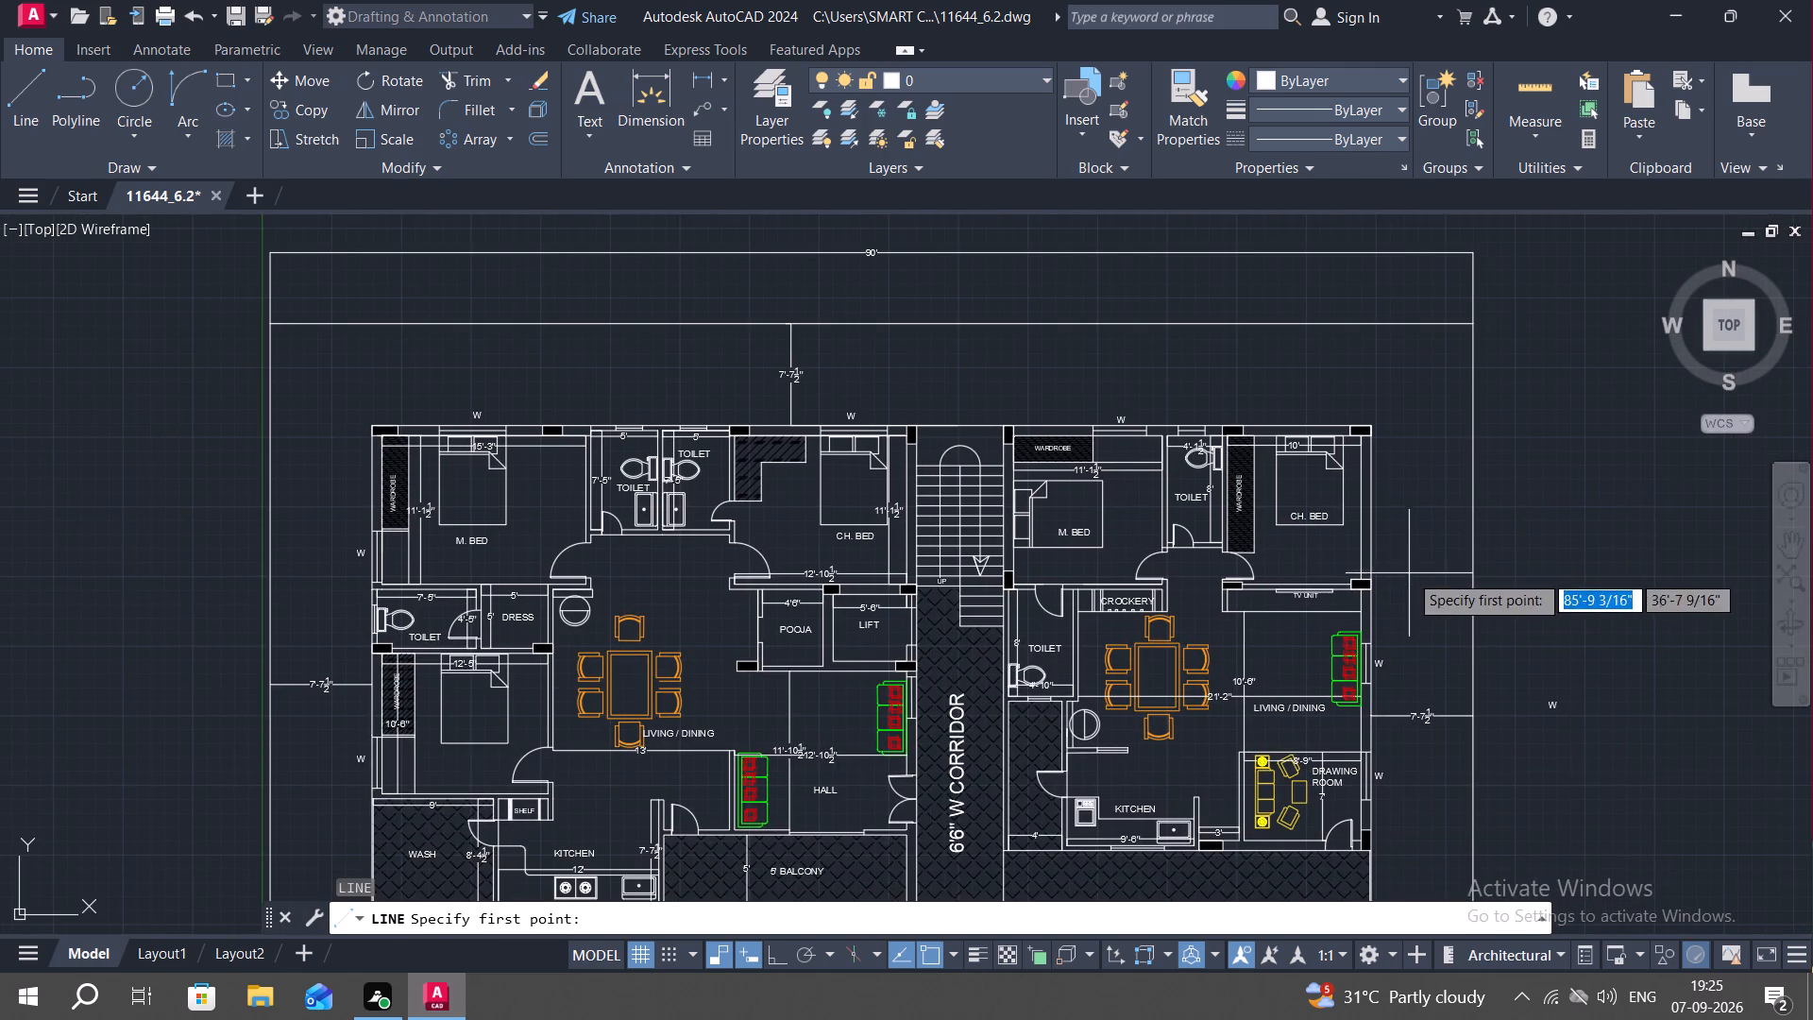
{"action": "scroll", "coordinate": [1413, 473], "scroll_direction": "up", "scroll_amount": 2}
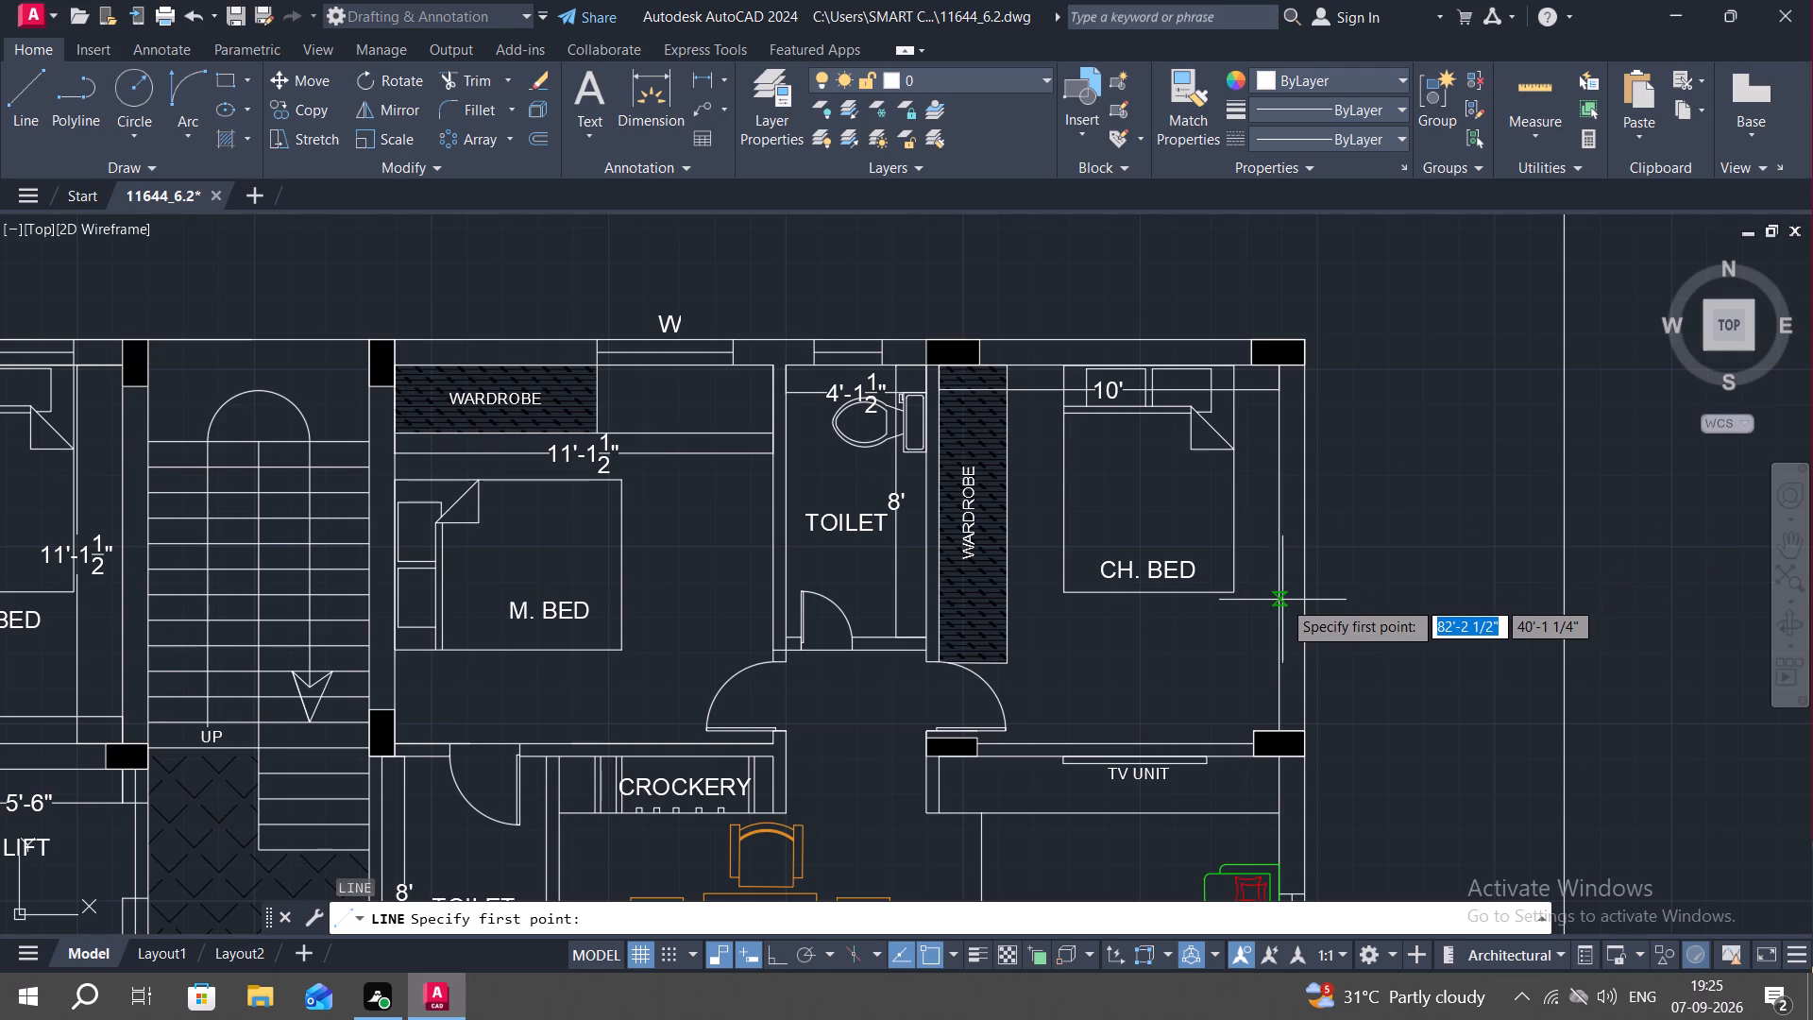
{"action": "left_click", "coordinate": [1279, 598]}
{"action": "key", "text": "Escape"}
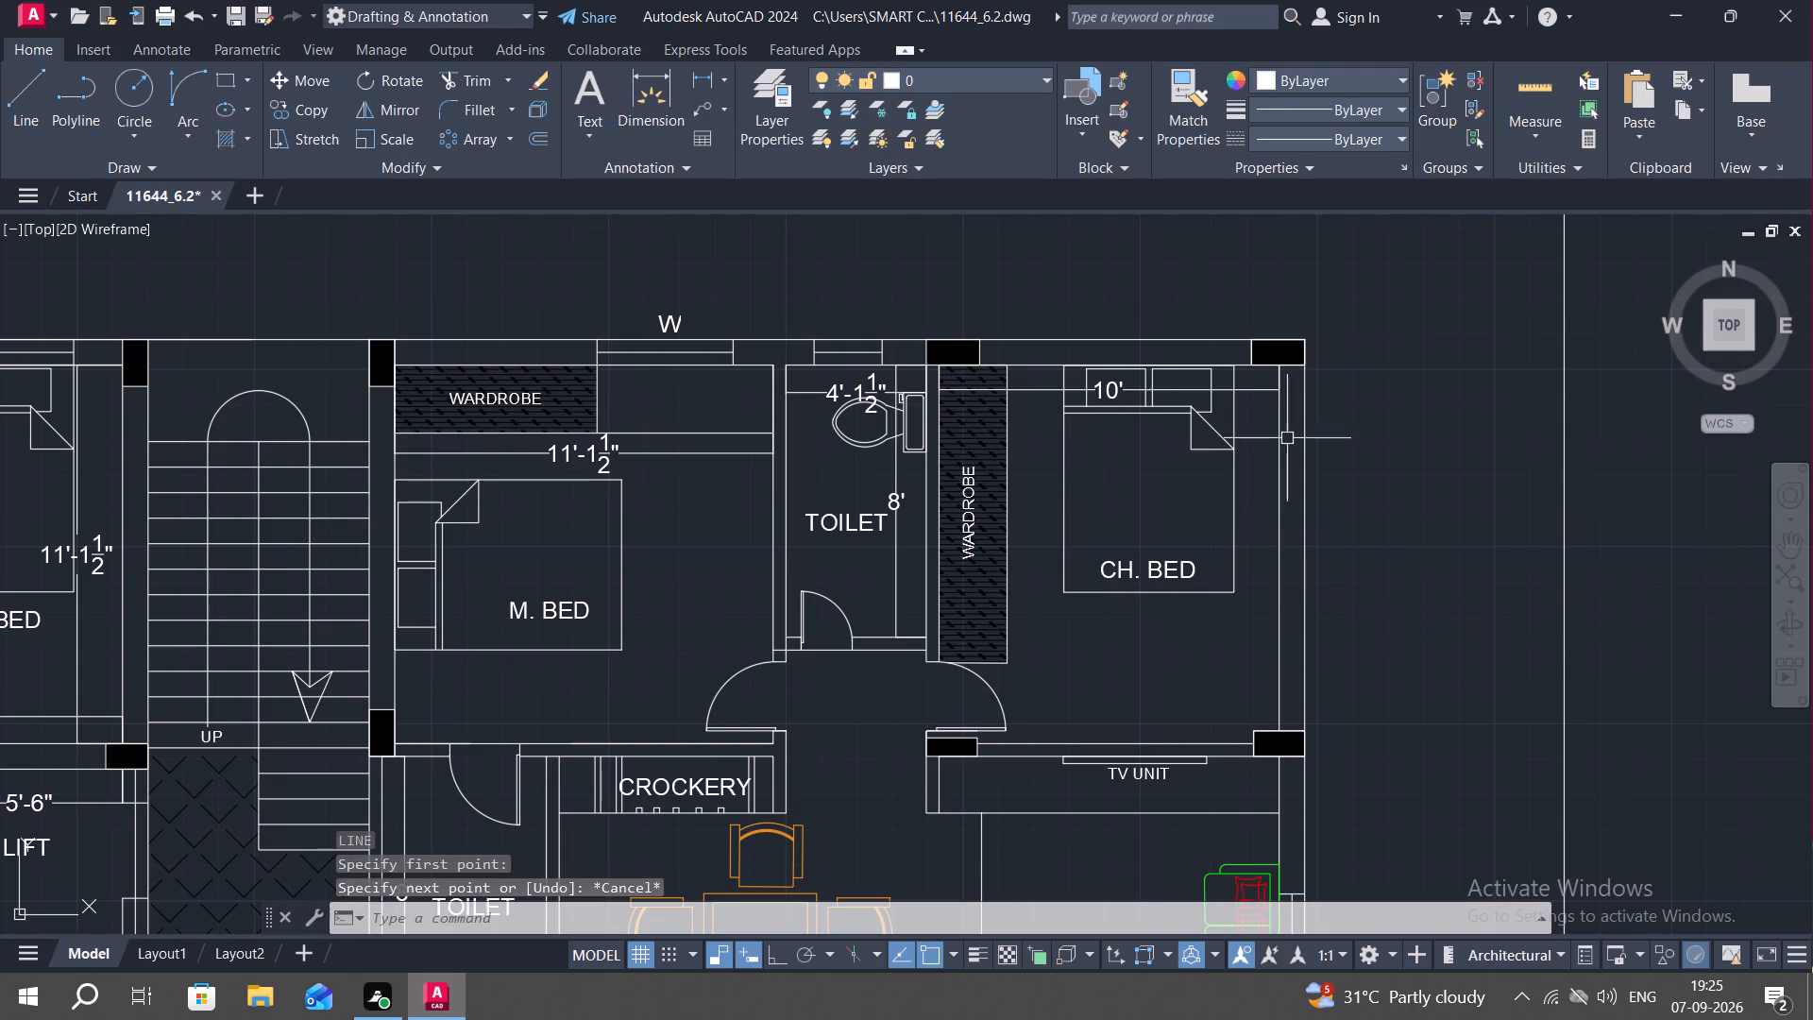
Draw a short line across the thickness of the right unit's CH. BED east wall, just below the corner column.
{"action": "key", "text": "space"}
{"action": "left_click", "coordinate": [1277, 427]}
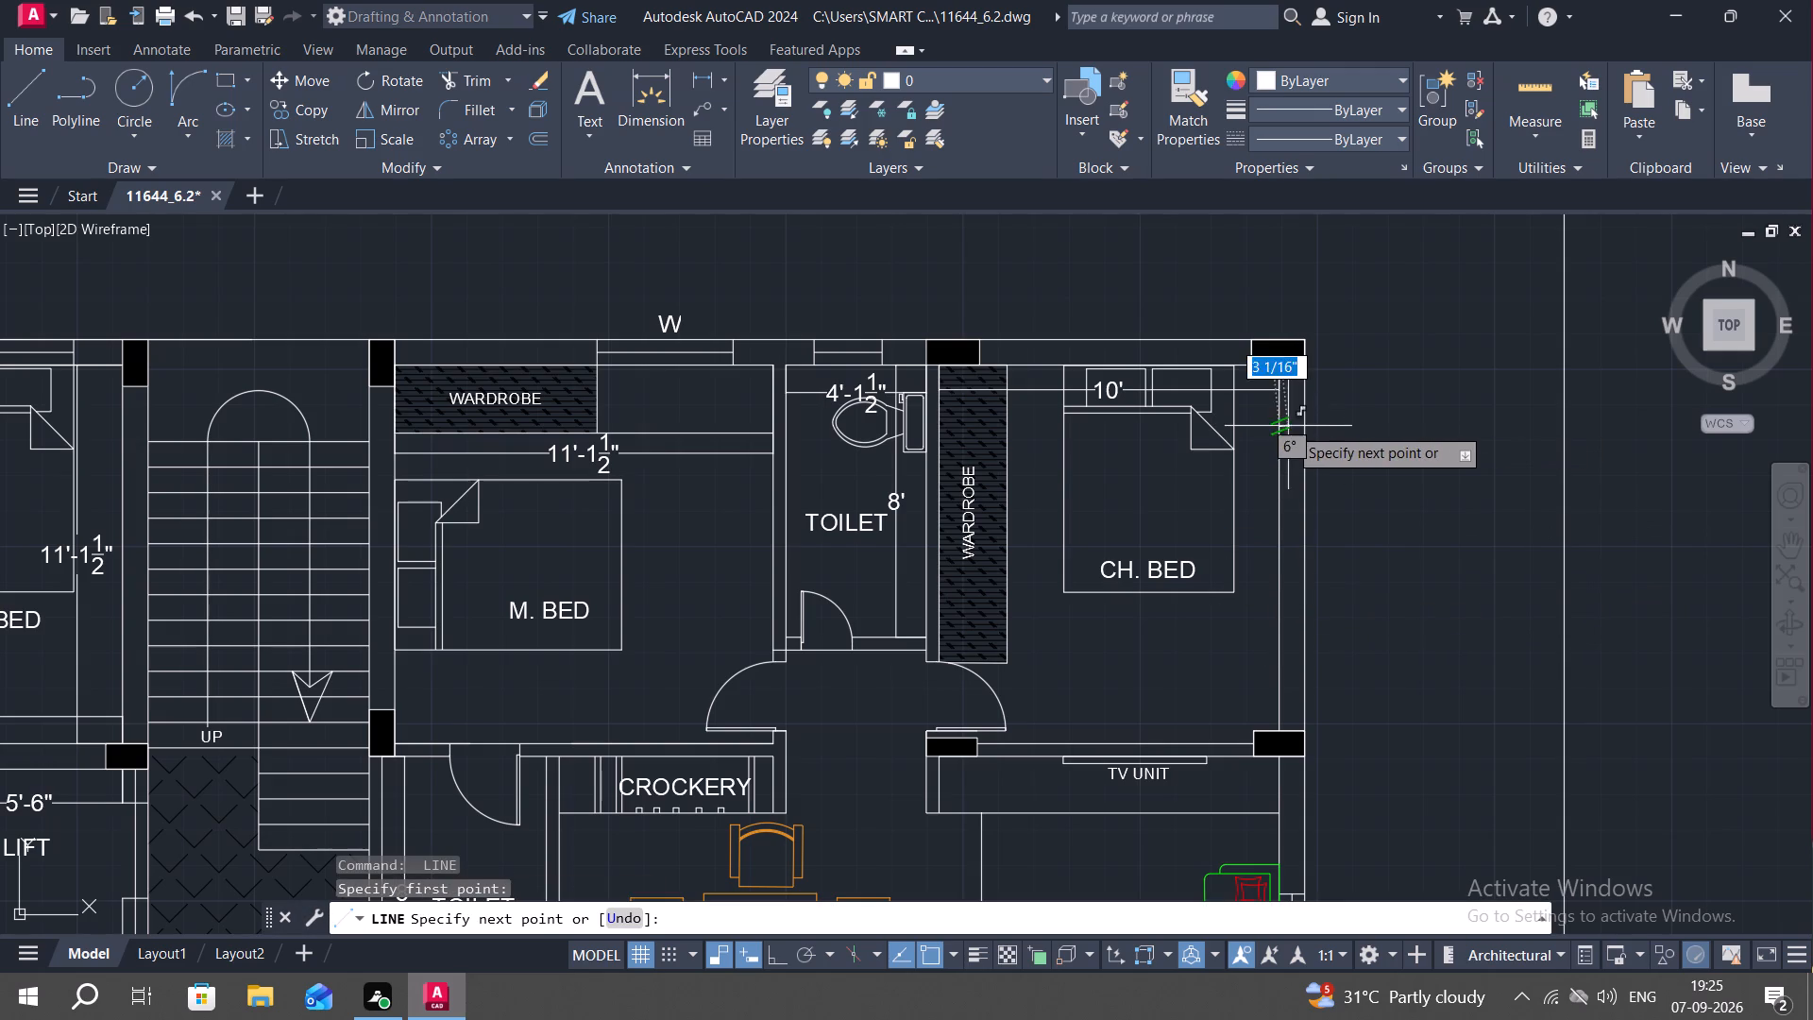
{"action": "left_click", "coordinate": [1301, 423]}
{"action": "key", "text": "Escape"}
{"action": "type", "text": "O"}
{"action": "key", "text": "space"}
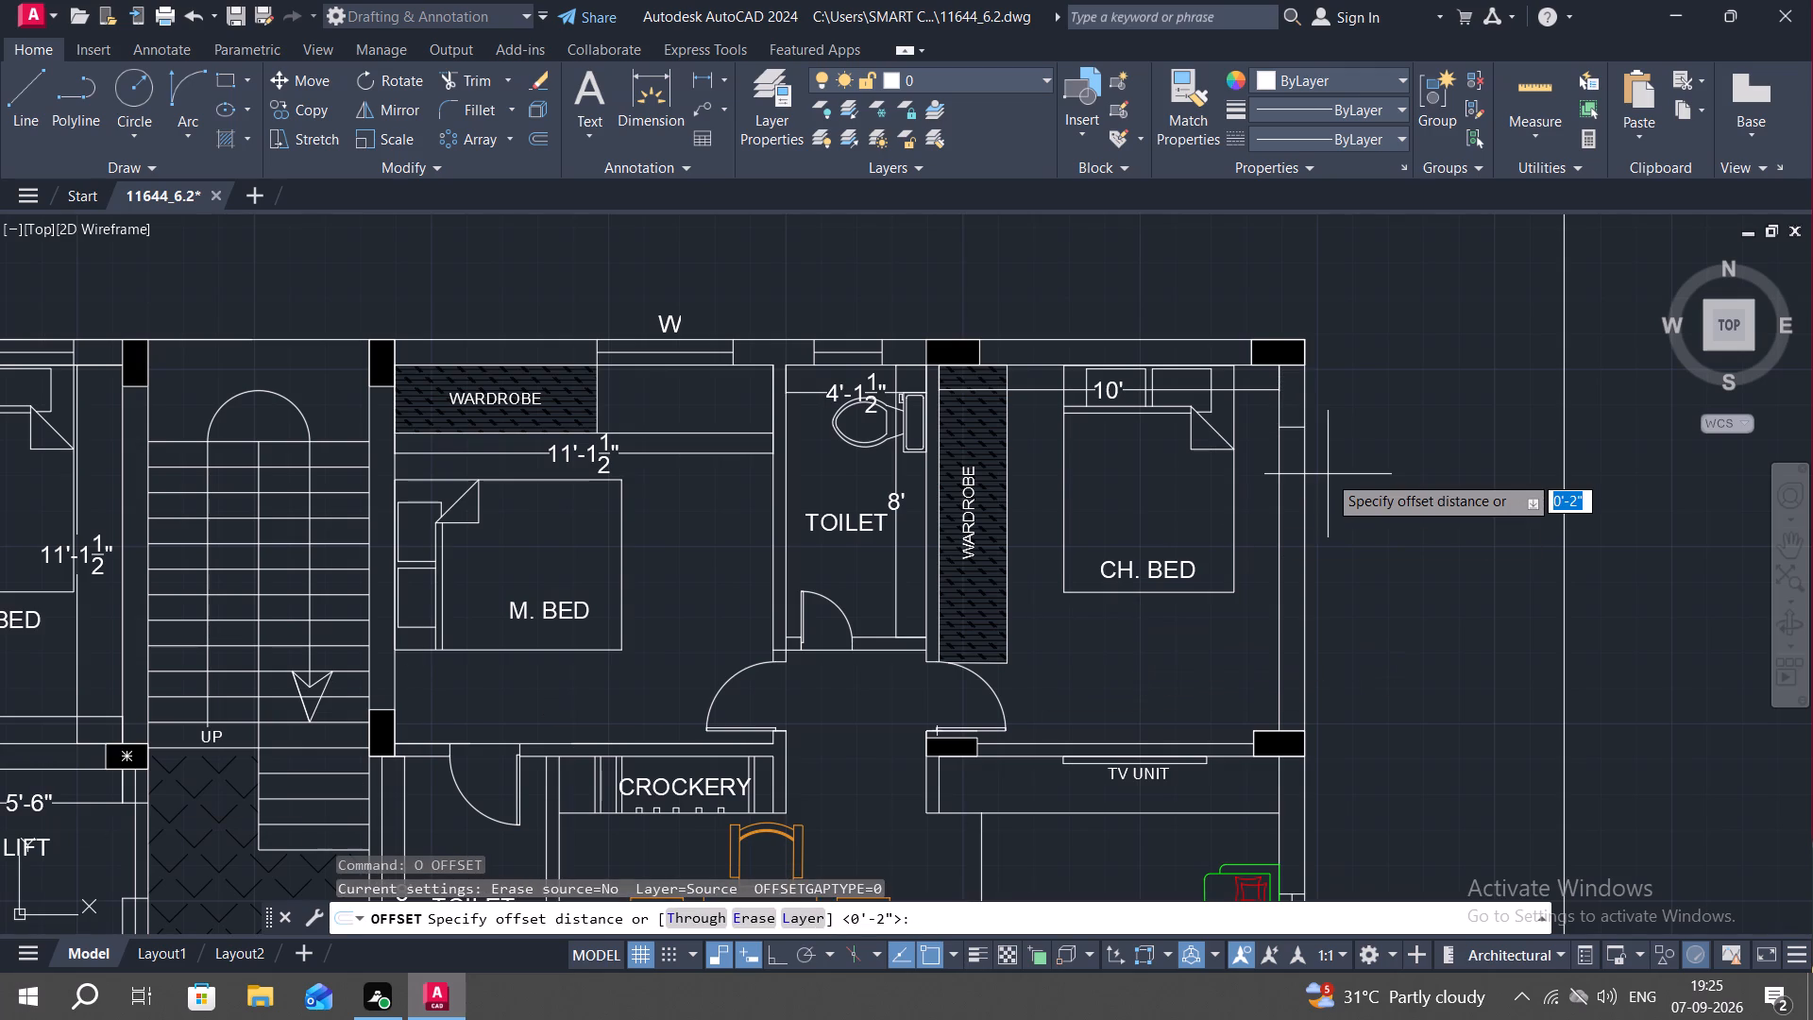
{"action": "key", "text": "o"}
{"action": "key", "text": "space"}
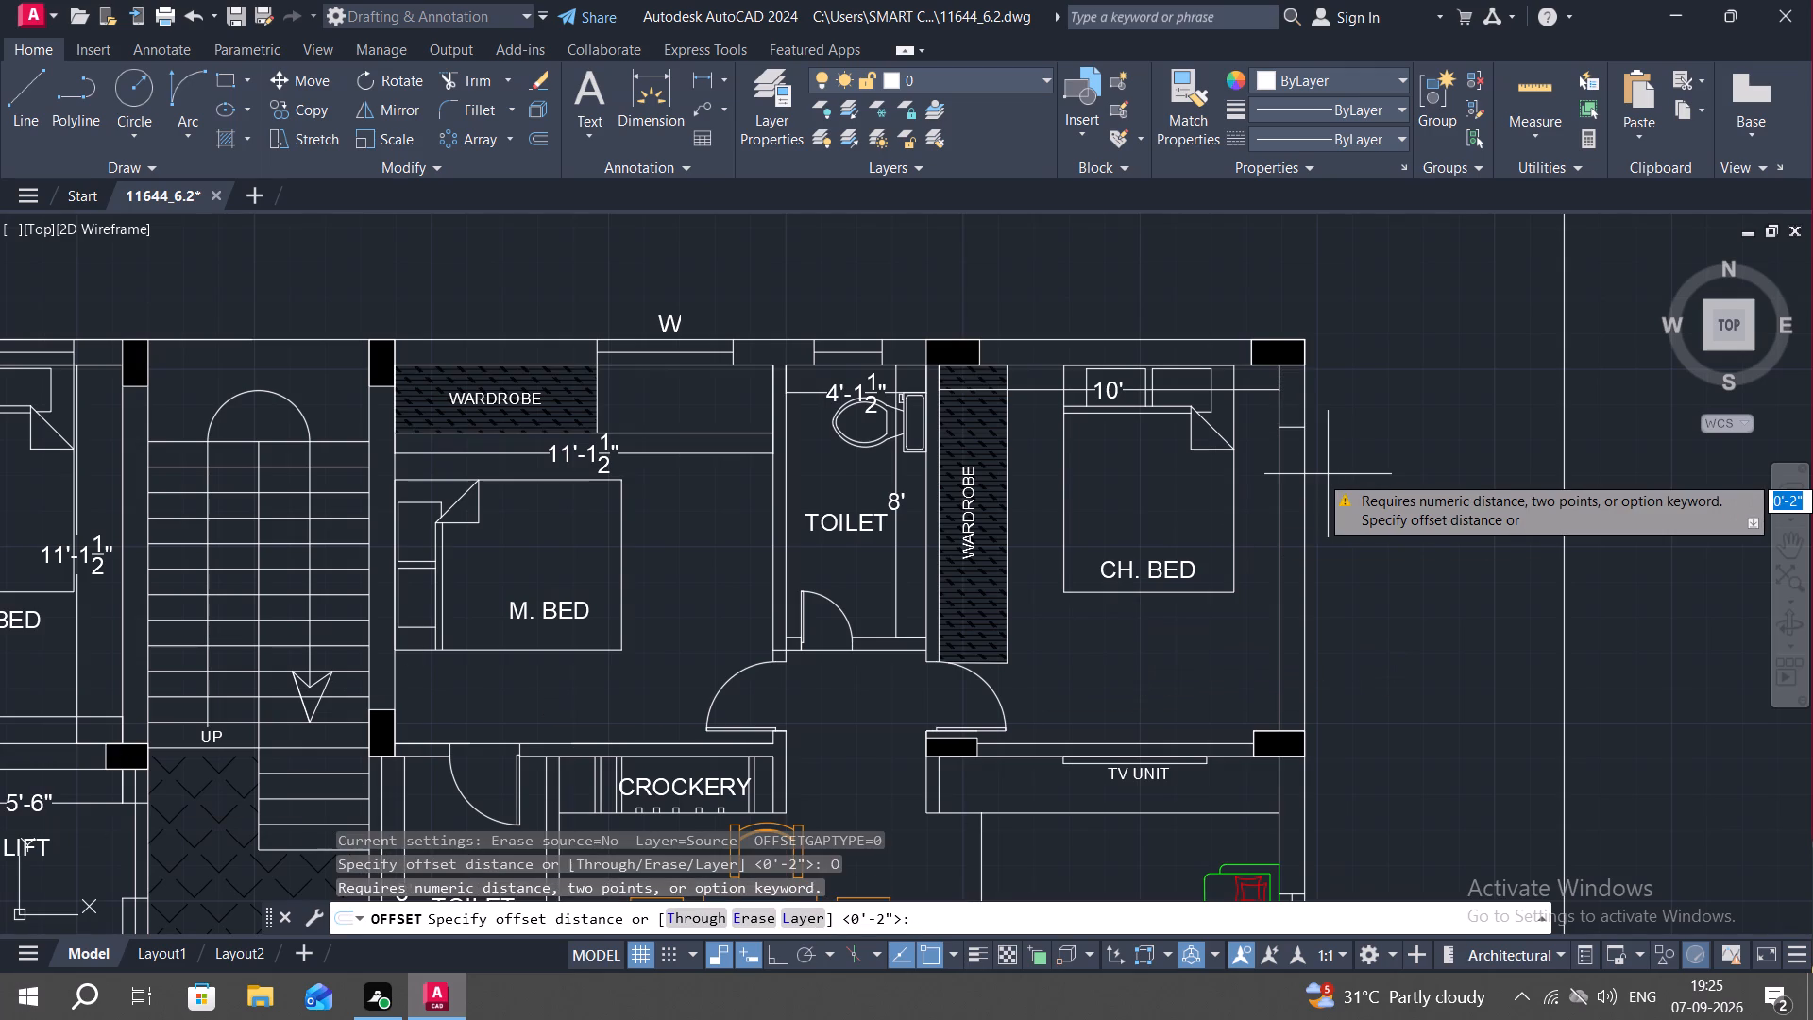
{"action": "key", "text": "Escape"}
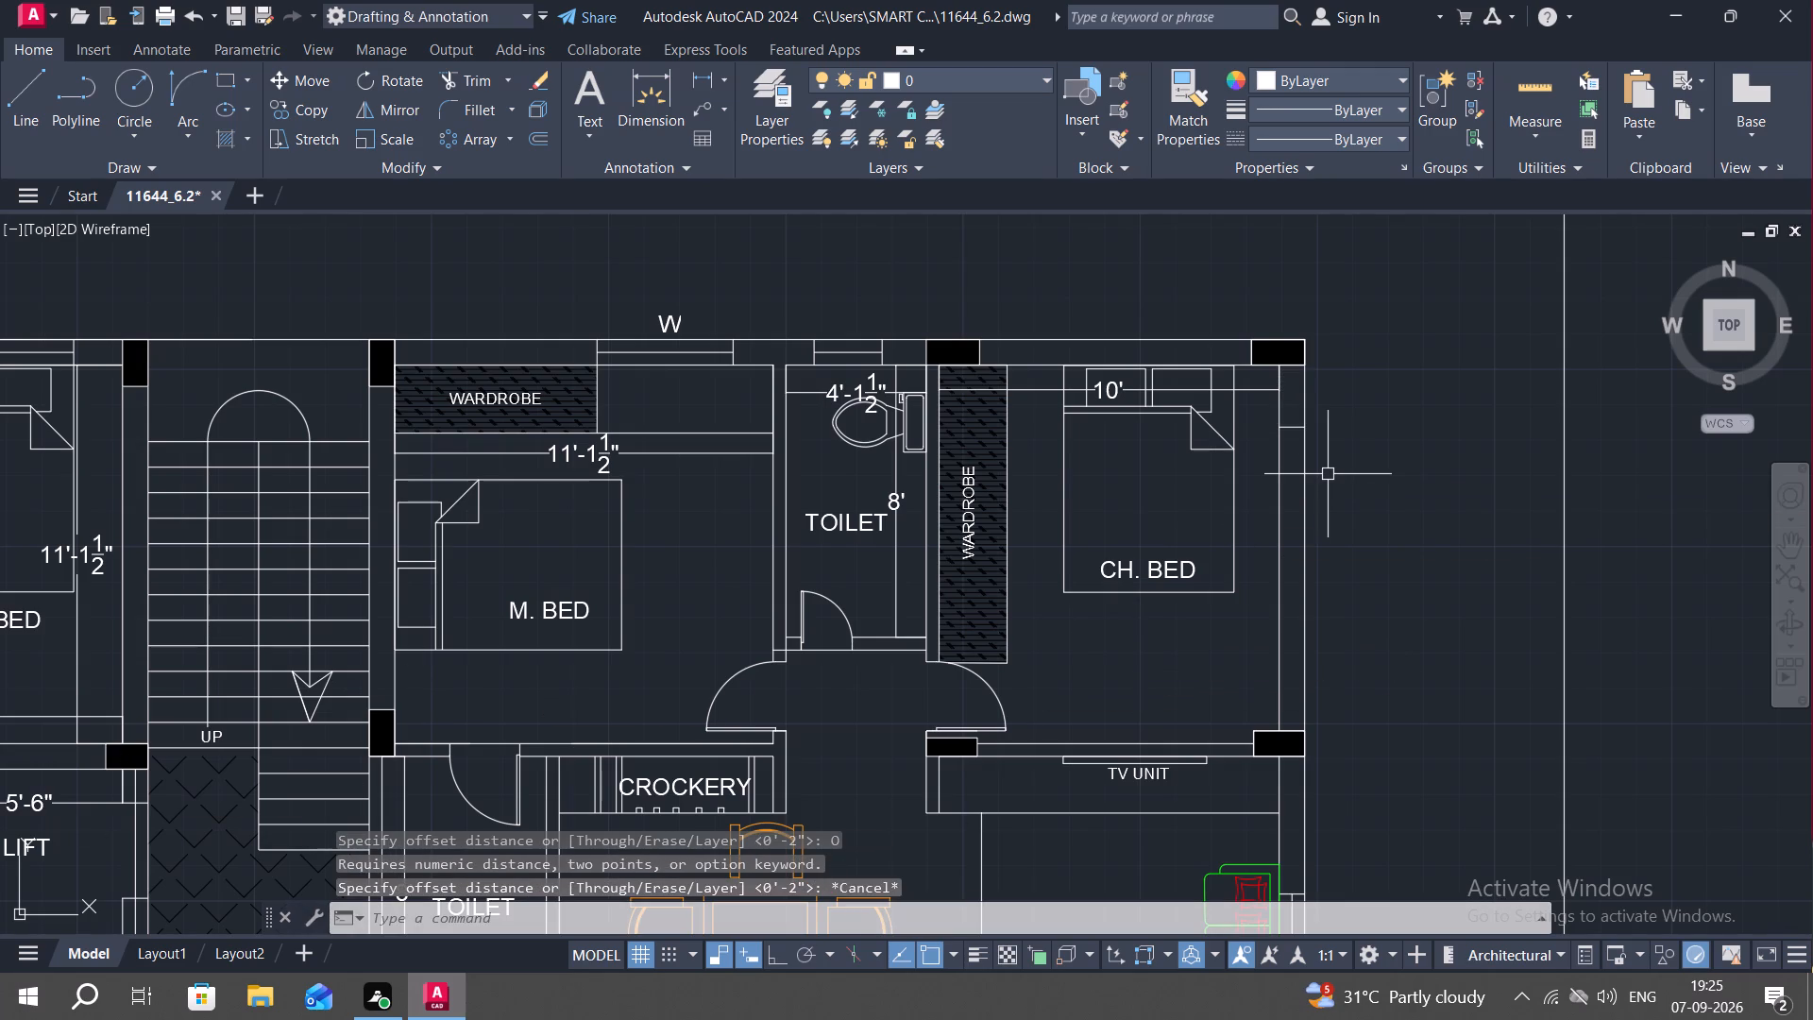
Offset the short line across the CH. BED east wall 4' downward to mark the other window edge.
{"action": "key", "text": "o"}
{"action": "key", "text": "space"}
{"action": "type", "text": "4'"}
{"action": "key", "text": "space"}
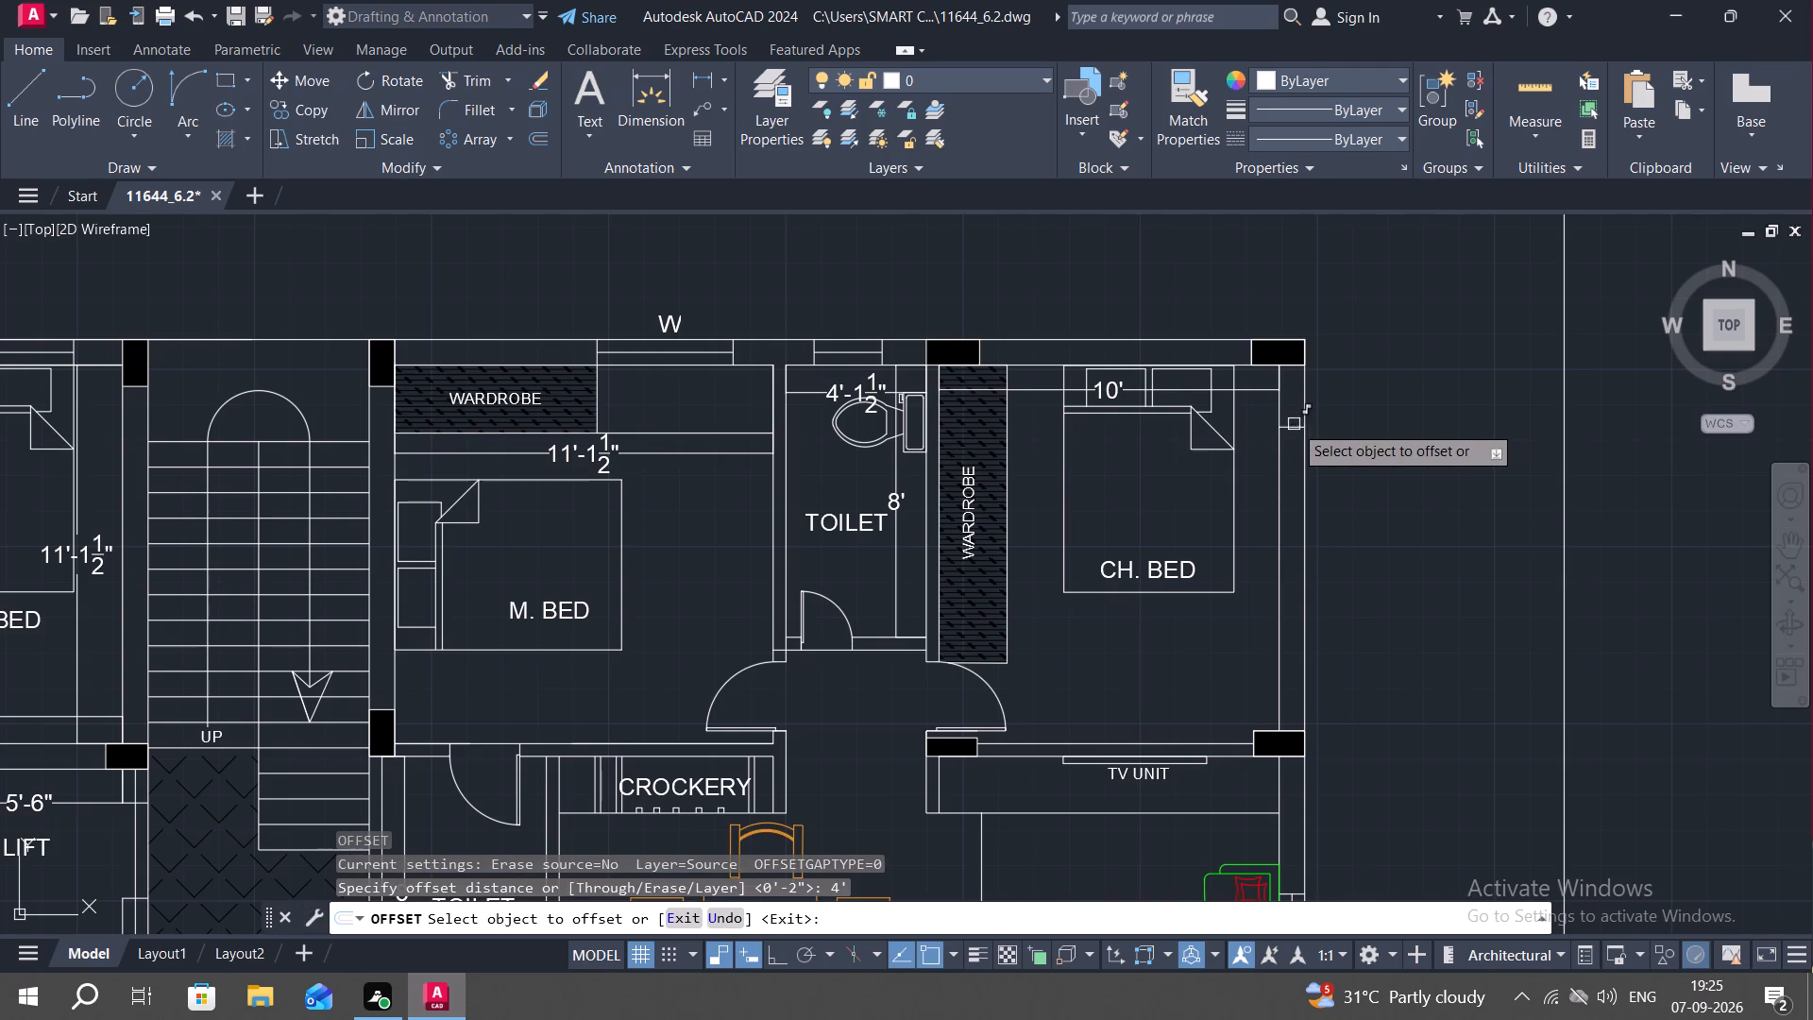
{"action": "left_click", "coordinate": [1294, 426]}
{"action": "left_click", "coordinate": [1292, 558]}
{"action": "key", "text": "Escape"}
Draw the window's centre line inside the CH. BED east wall, joining the midpoints of the two edge lines.
{"action": "key", "text": "l"}
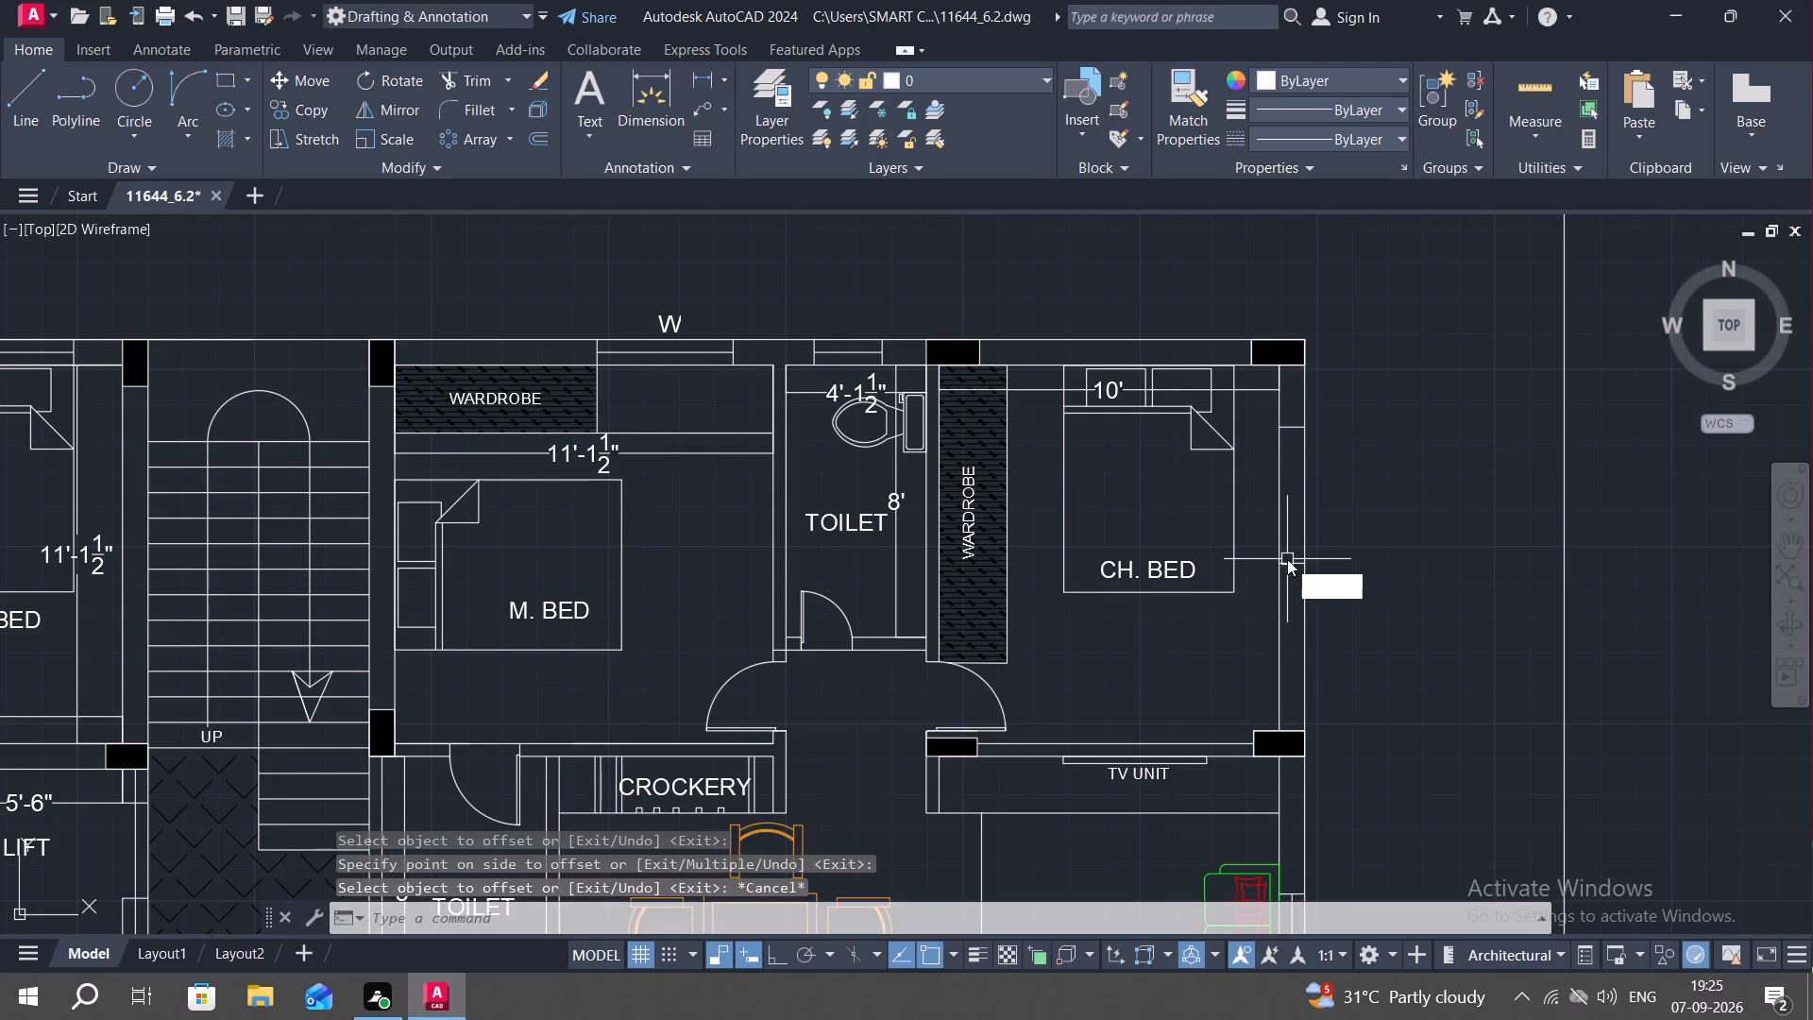
{"action": "key", "text": "space"}
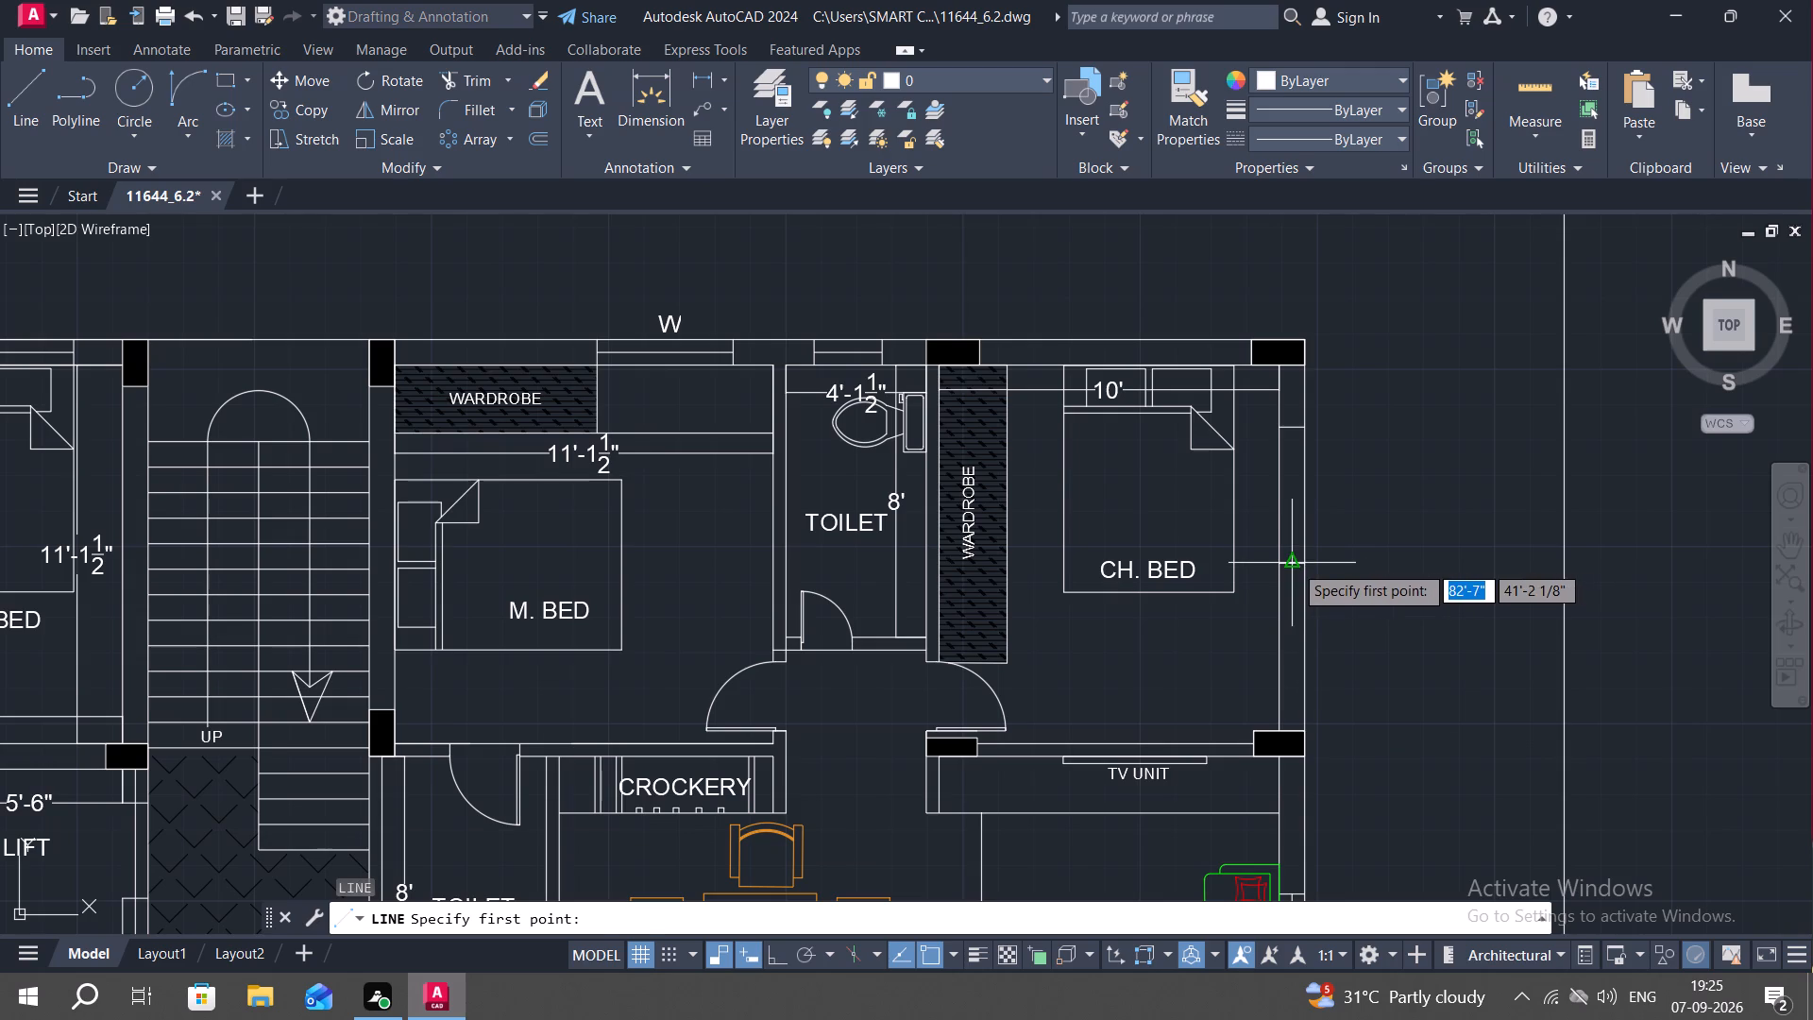
{"action": "left_click", "coordinate": [1294, 564]}
{"action": "left_click", "coordinate": [1295, 425]}
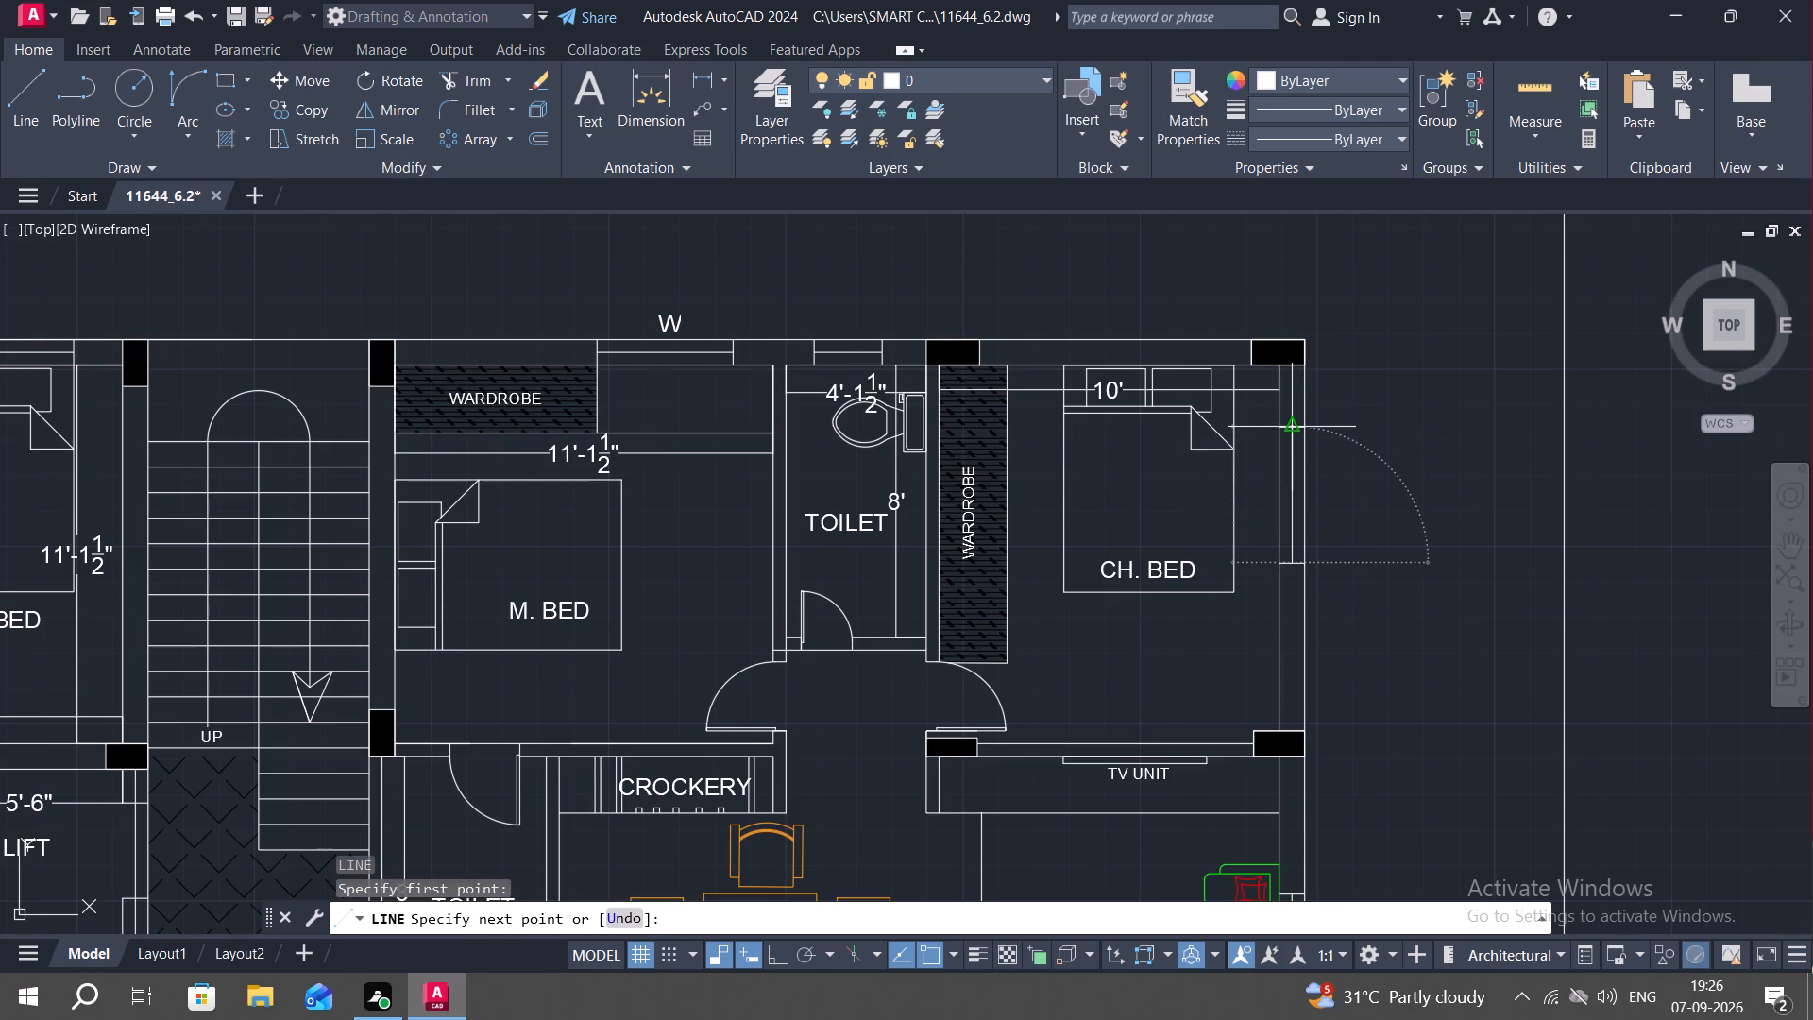
{"action": "key", "text": "Escape"}
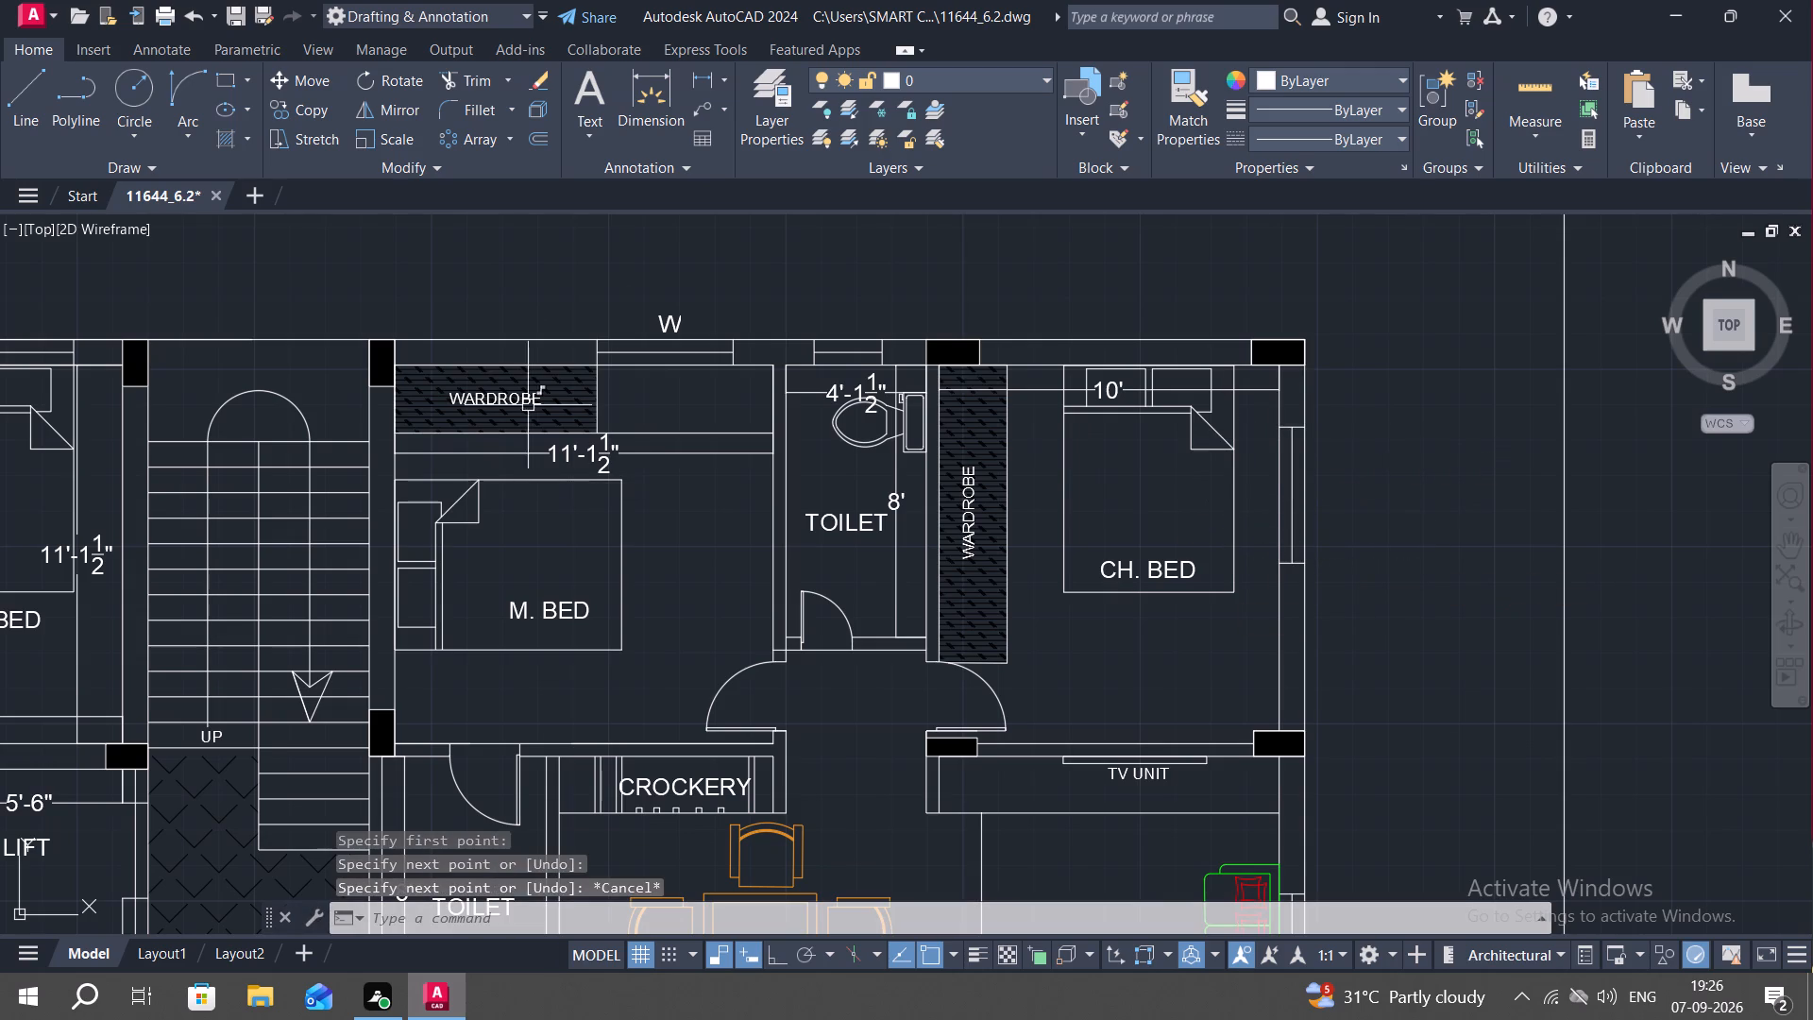
Copy the W tag from above the right unit's M. BED window to outside the new CH. BED east-wall window.
{"action": "key", "text": "c"}
{"action": "type", "text": "O"}
{"action": "key", "text": "space"}
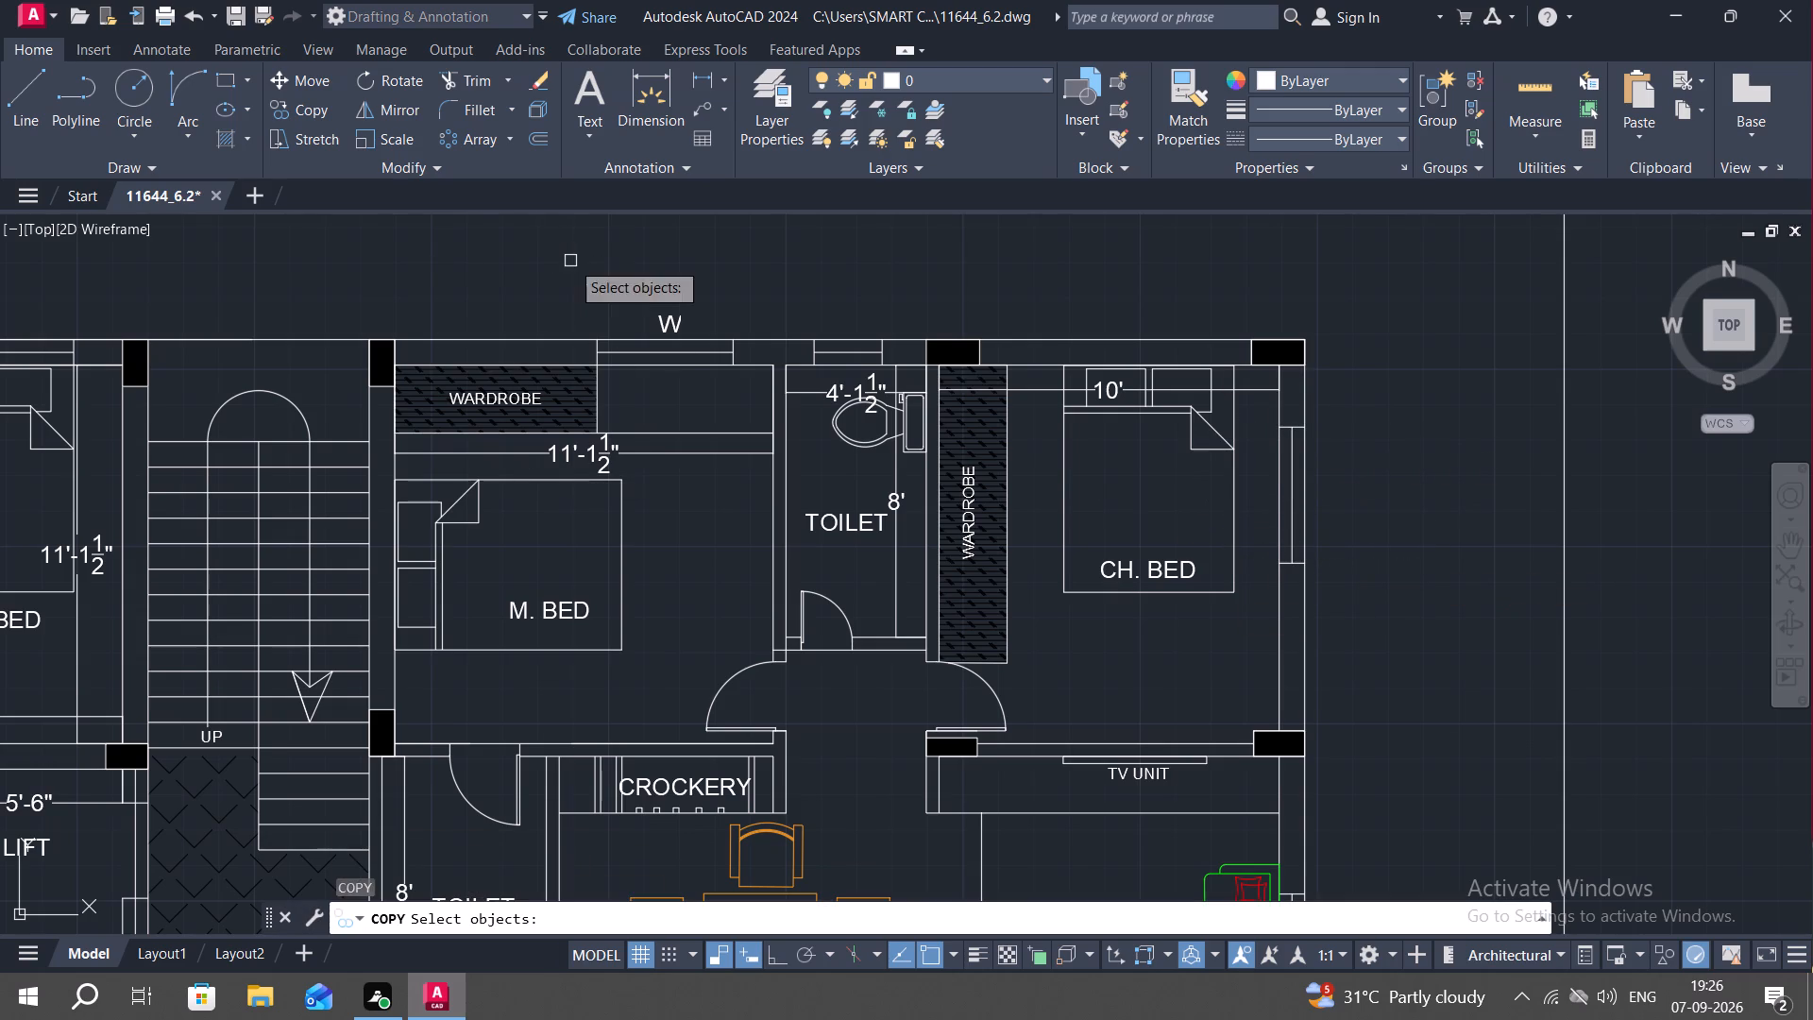
{"action": "left_click", "coordinate": [674, 328]}
{"action": "right_click", "coordinate": [674, 328]}
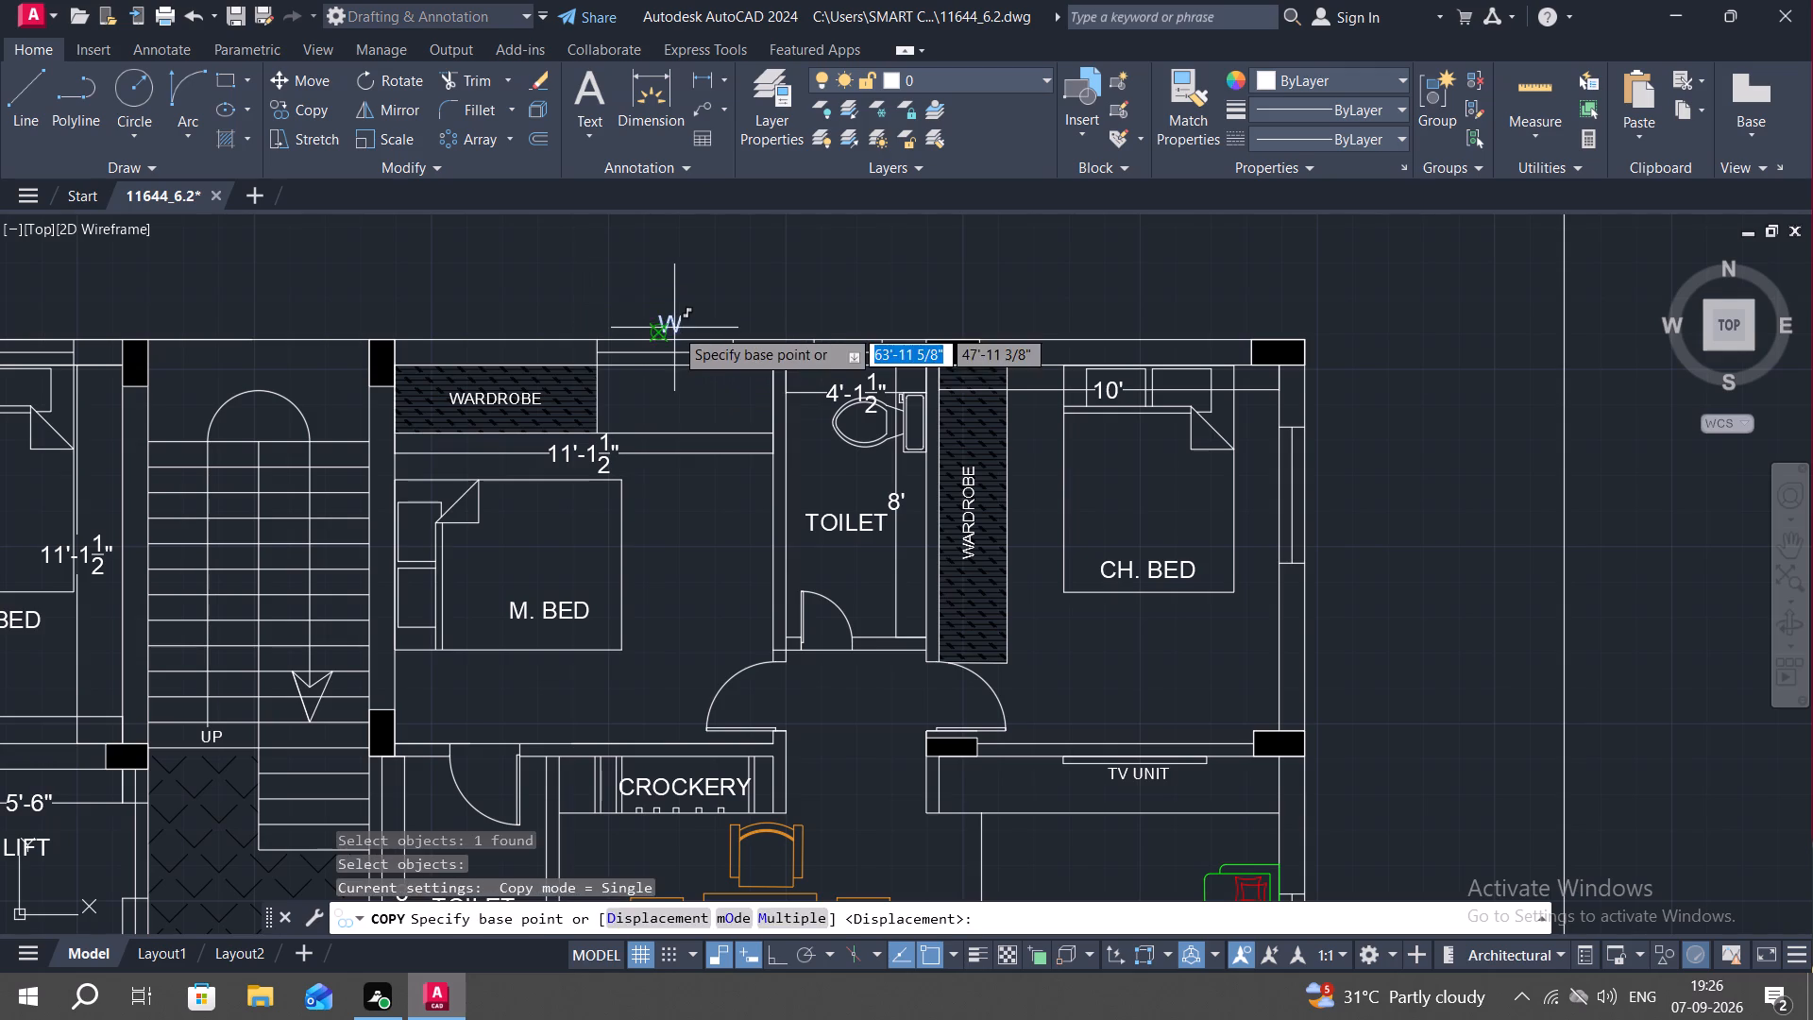
{"action": "left_click", "coordinate": [669, 328]}
{"action": "scroll", "coordinate": [1354, 510], "scroll_direction": "up", "scroll_amount": 2}
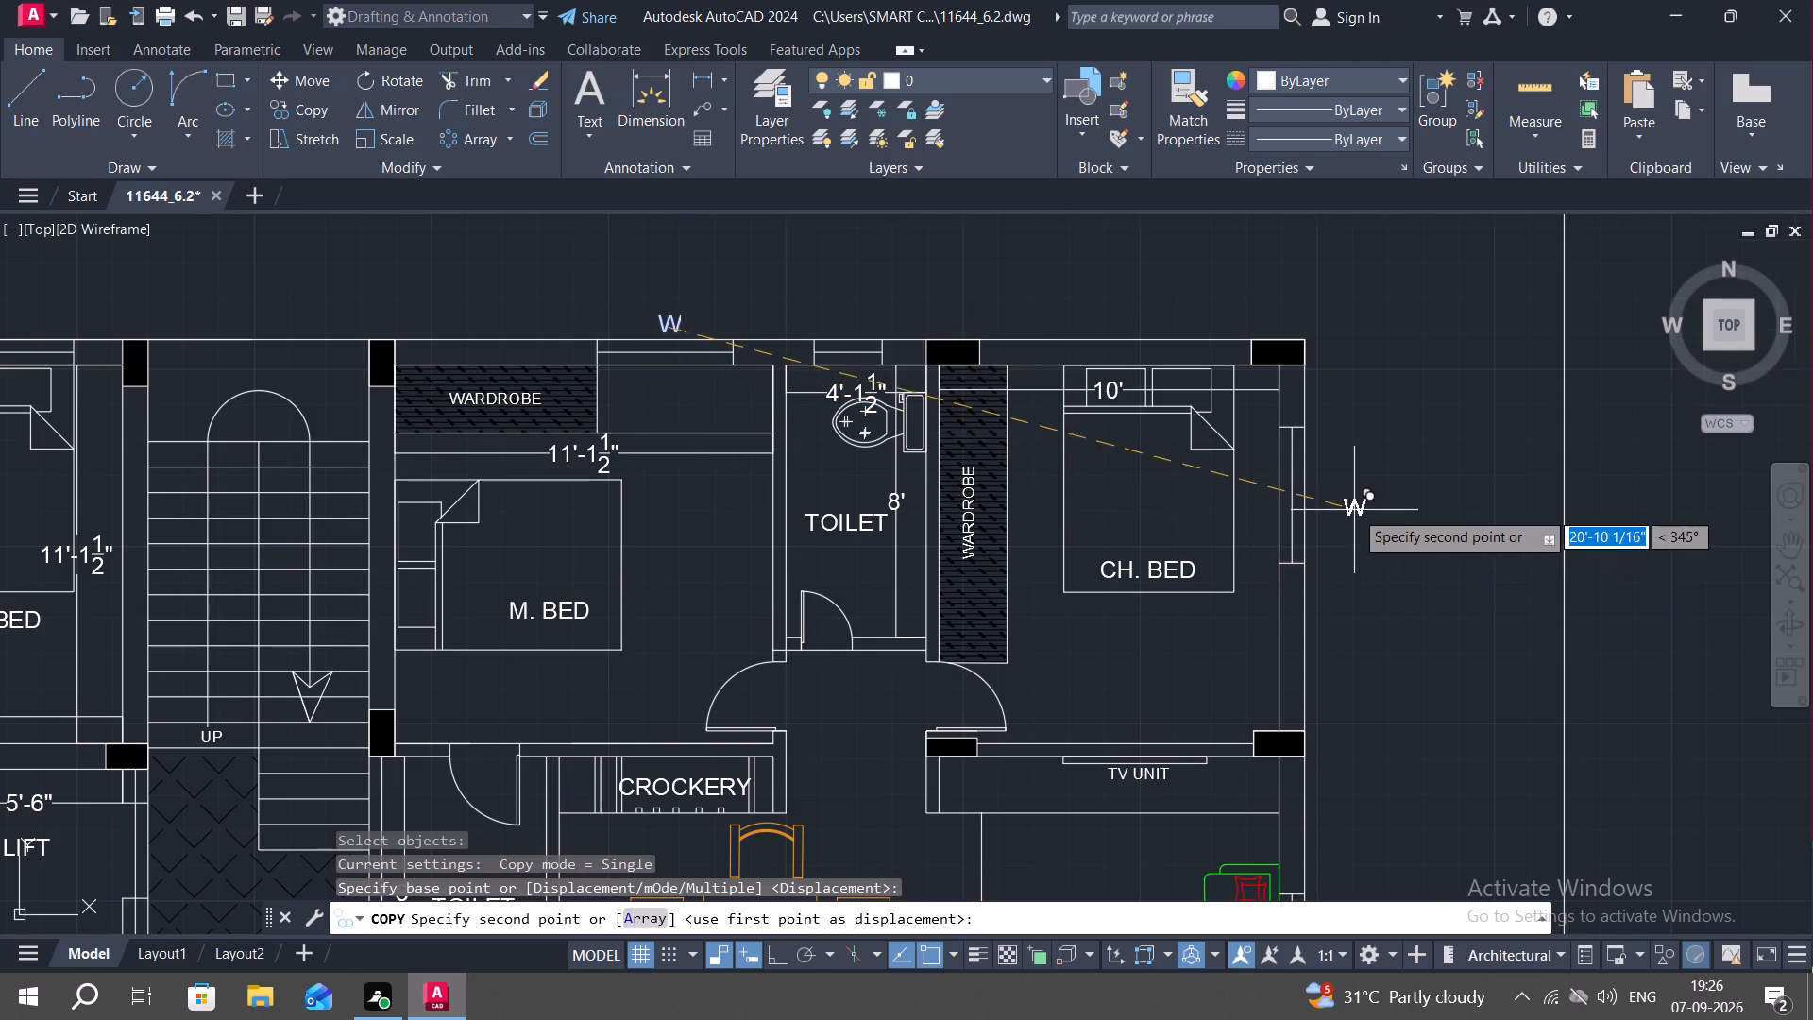
{"action": "left_click", "coordinate": [1283, 465]}
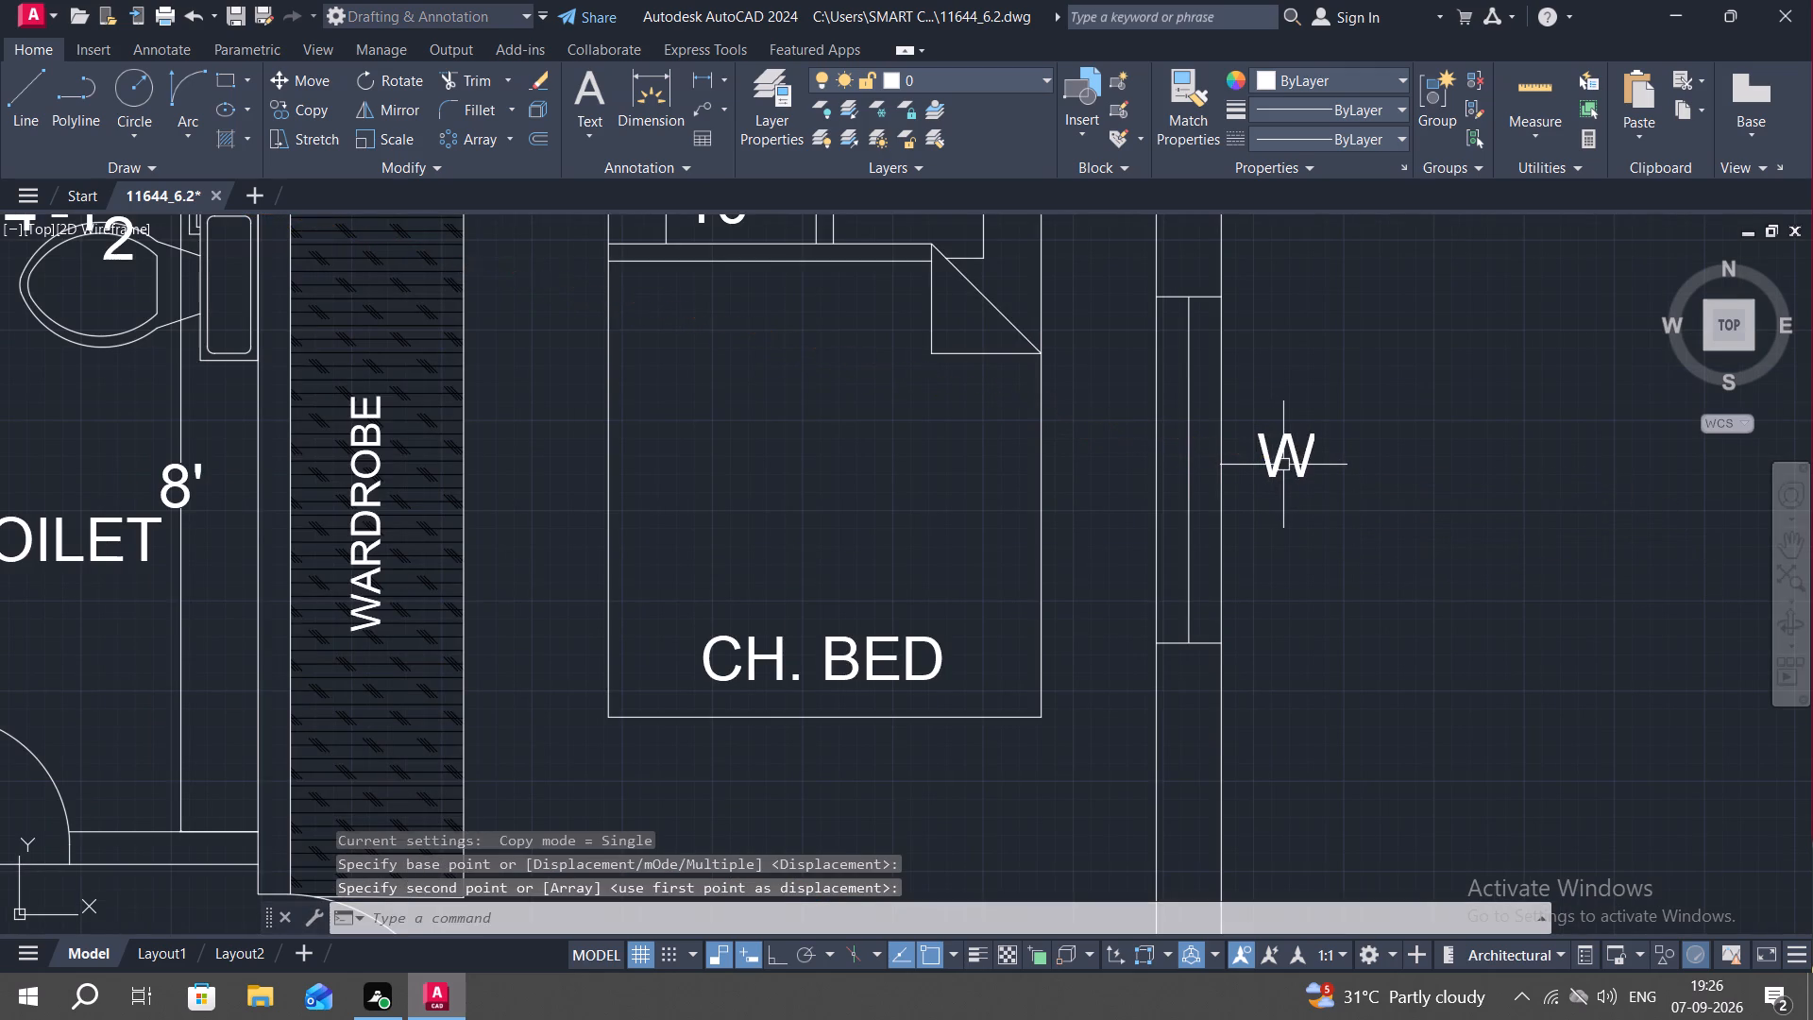
Copy the CH. BED window's W tag to above the right unit's north-wall TOILET window.
{"action": "scroll", "coordinate": [1249, 467], "scroll_direction": "down", "scroll_amount": 2}
{"action": "type", "text": "CO"}
{"action": "key", "text": "space"}
{"action": "left_click", "coordinate": [1262, 468]}
{"action": "right_click", "coordinate": [1262, 467]}
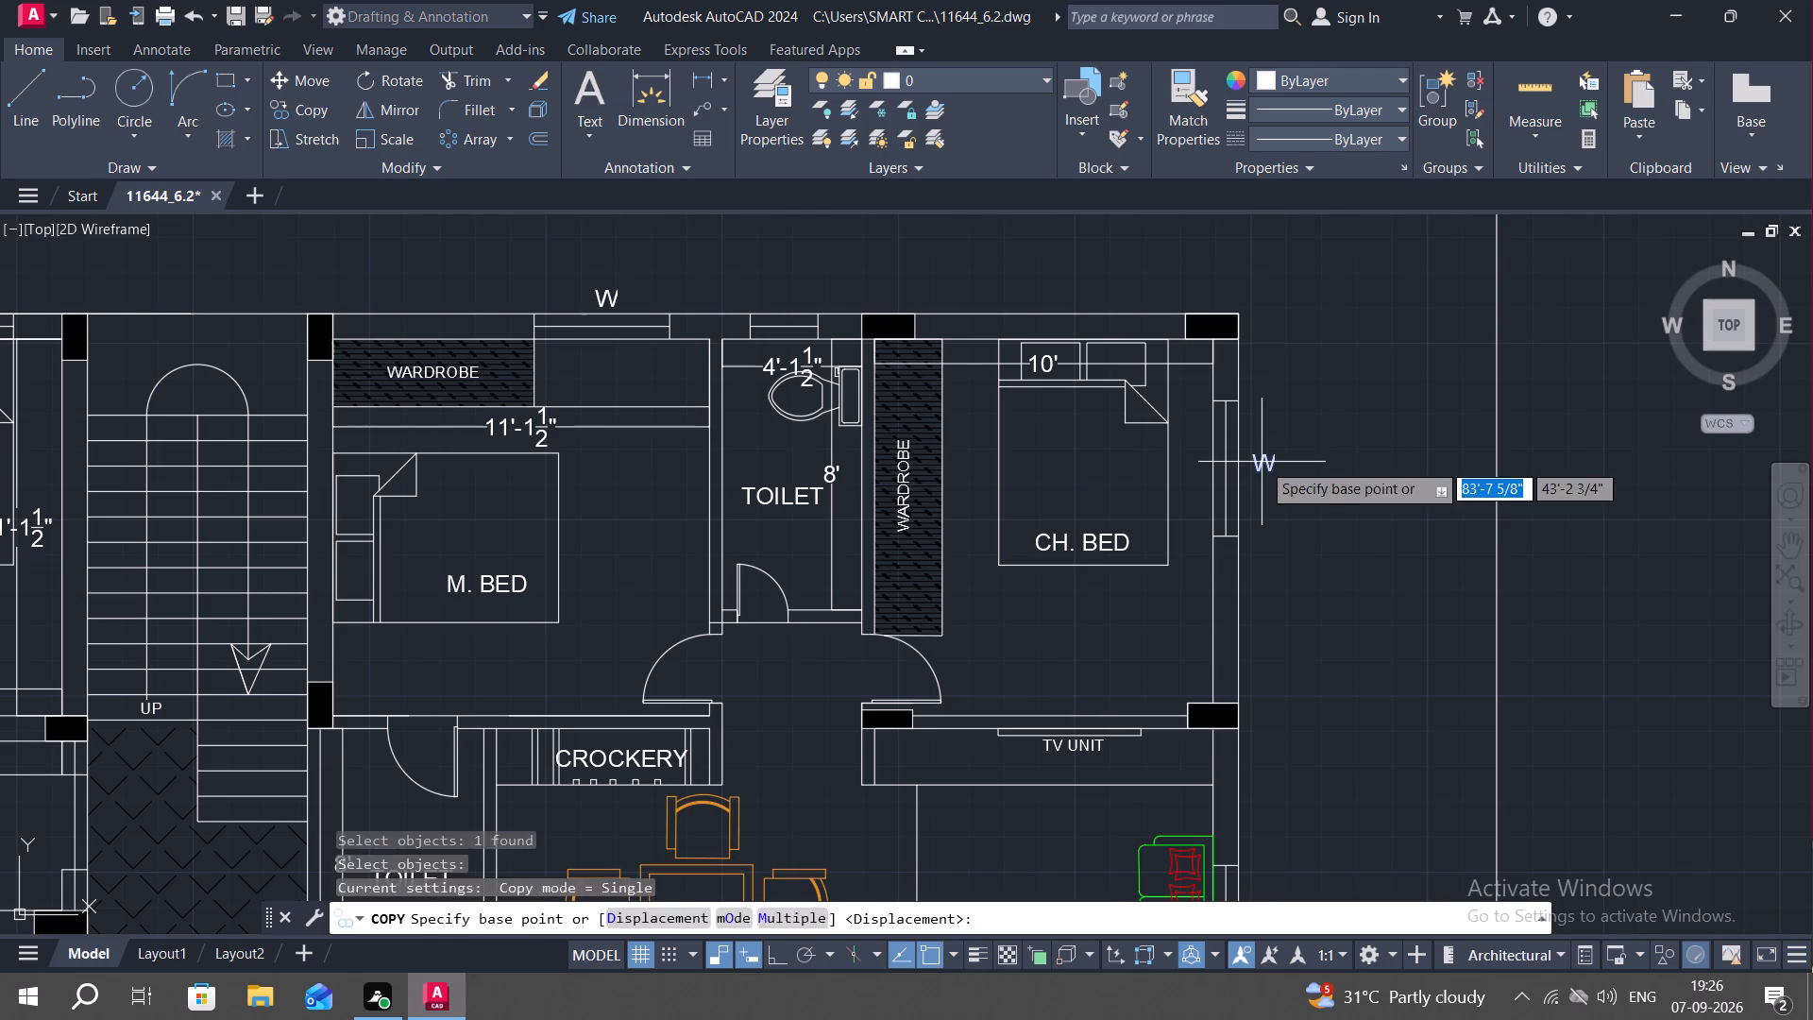
{"action": "left_click", "coordinate": [1262, 462]}
{"action": "scroll", "coordinate": [705, 296], "scroll_direction": "up", "scroll_amount": 2}
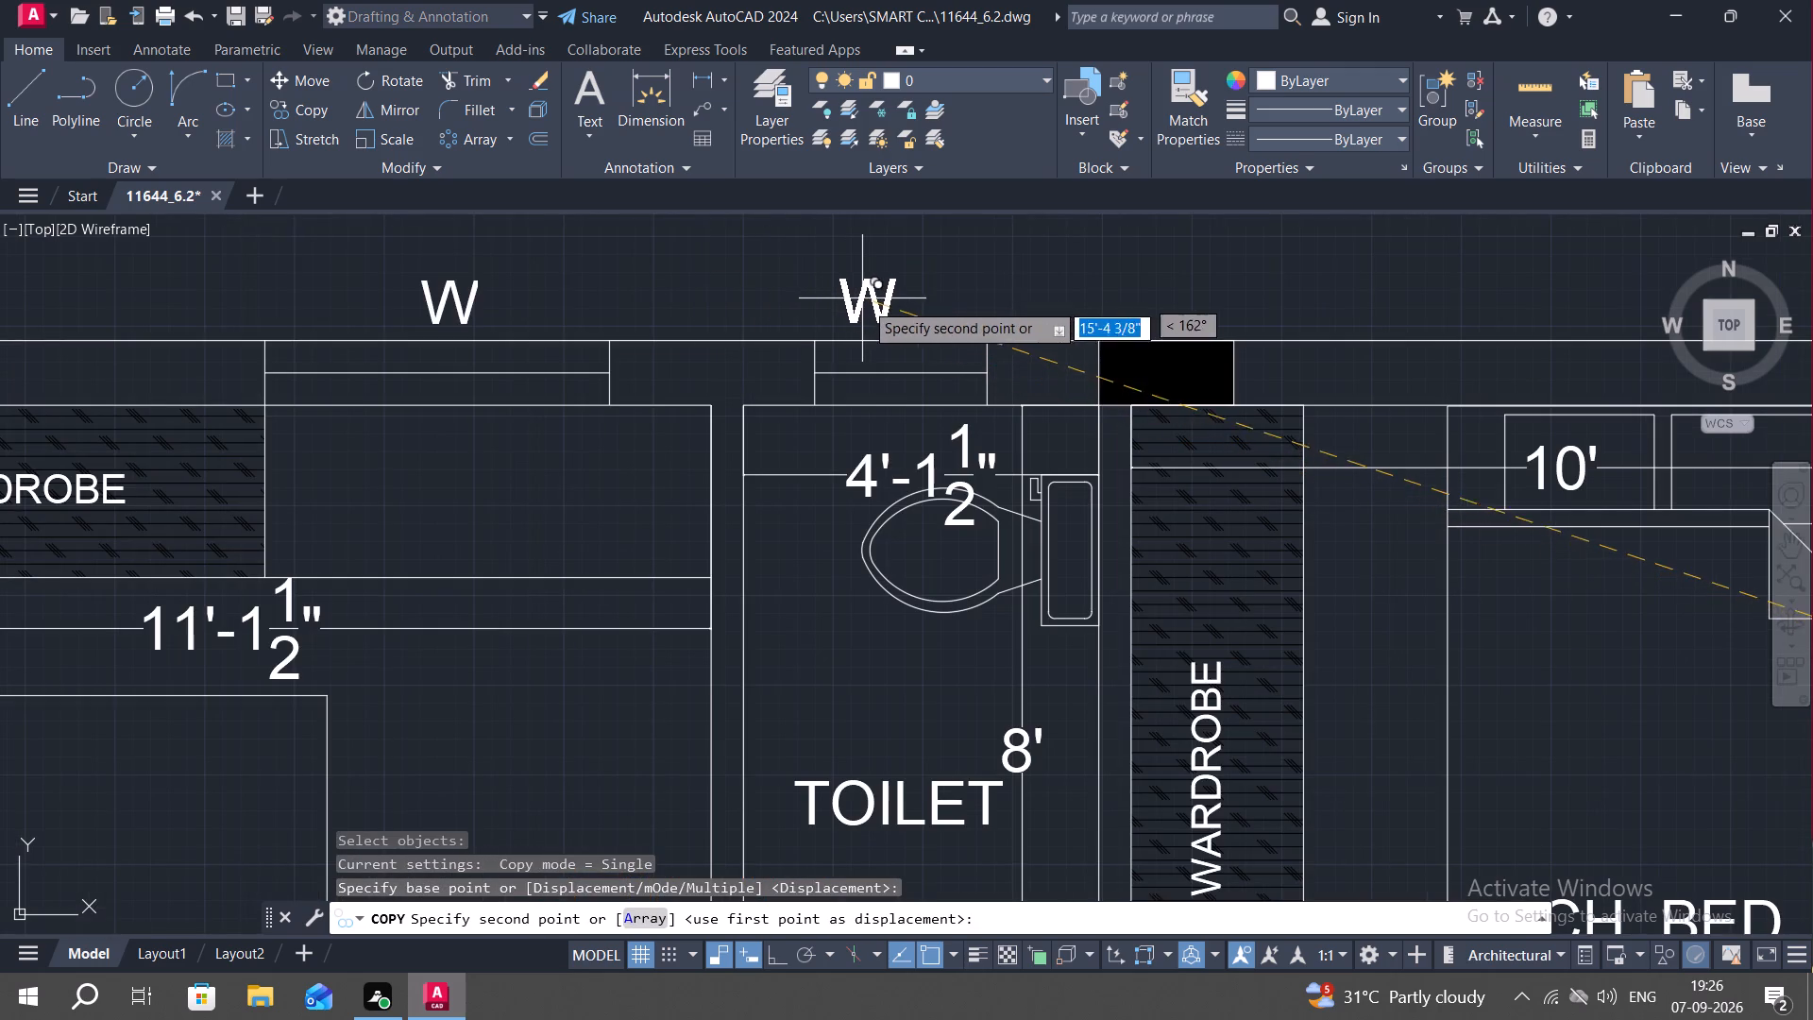
{"action": "left_click", "coordinate": [890, 297]}
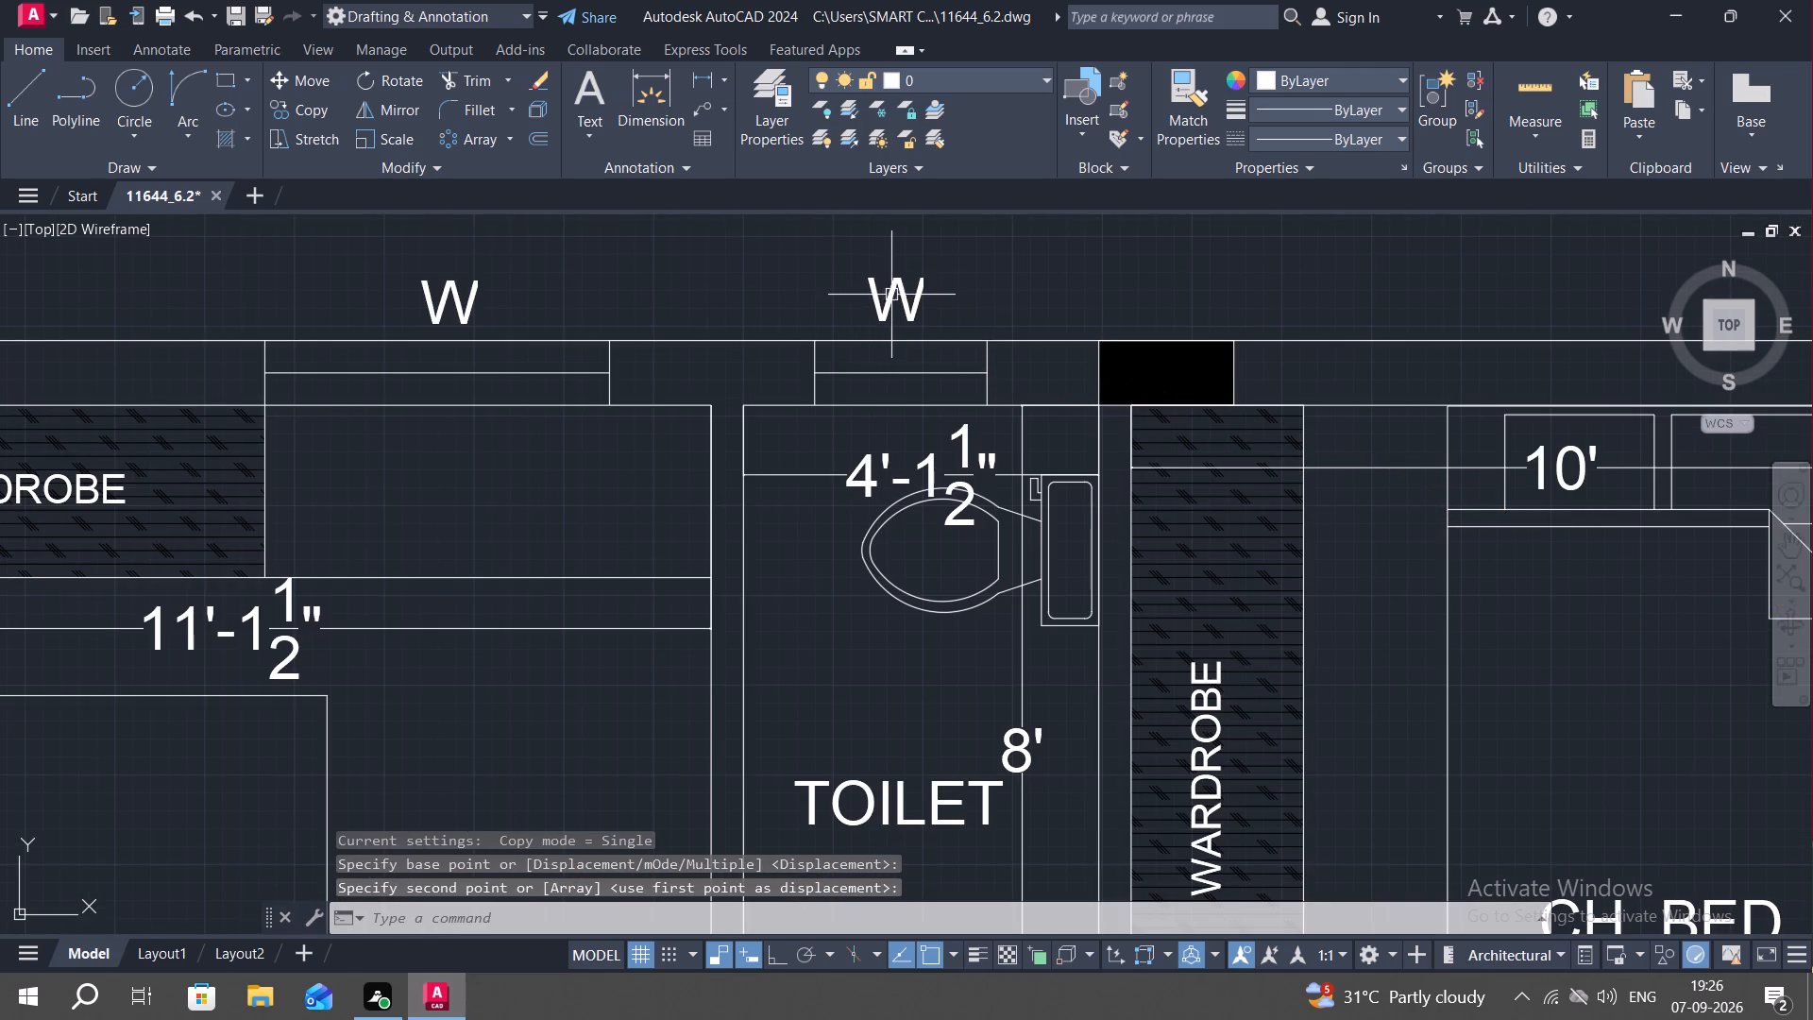
Change the tag text above the right unit's TOILET window to V.
{"action": "double_click", "coordinate": [893, 294]}
{"action": "left_click", "coordinate": [933, 302]}
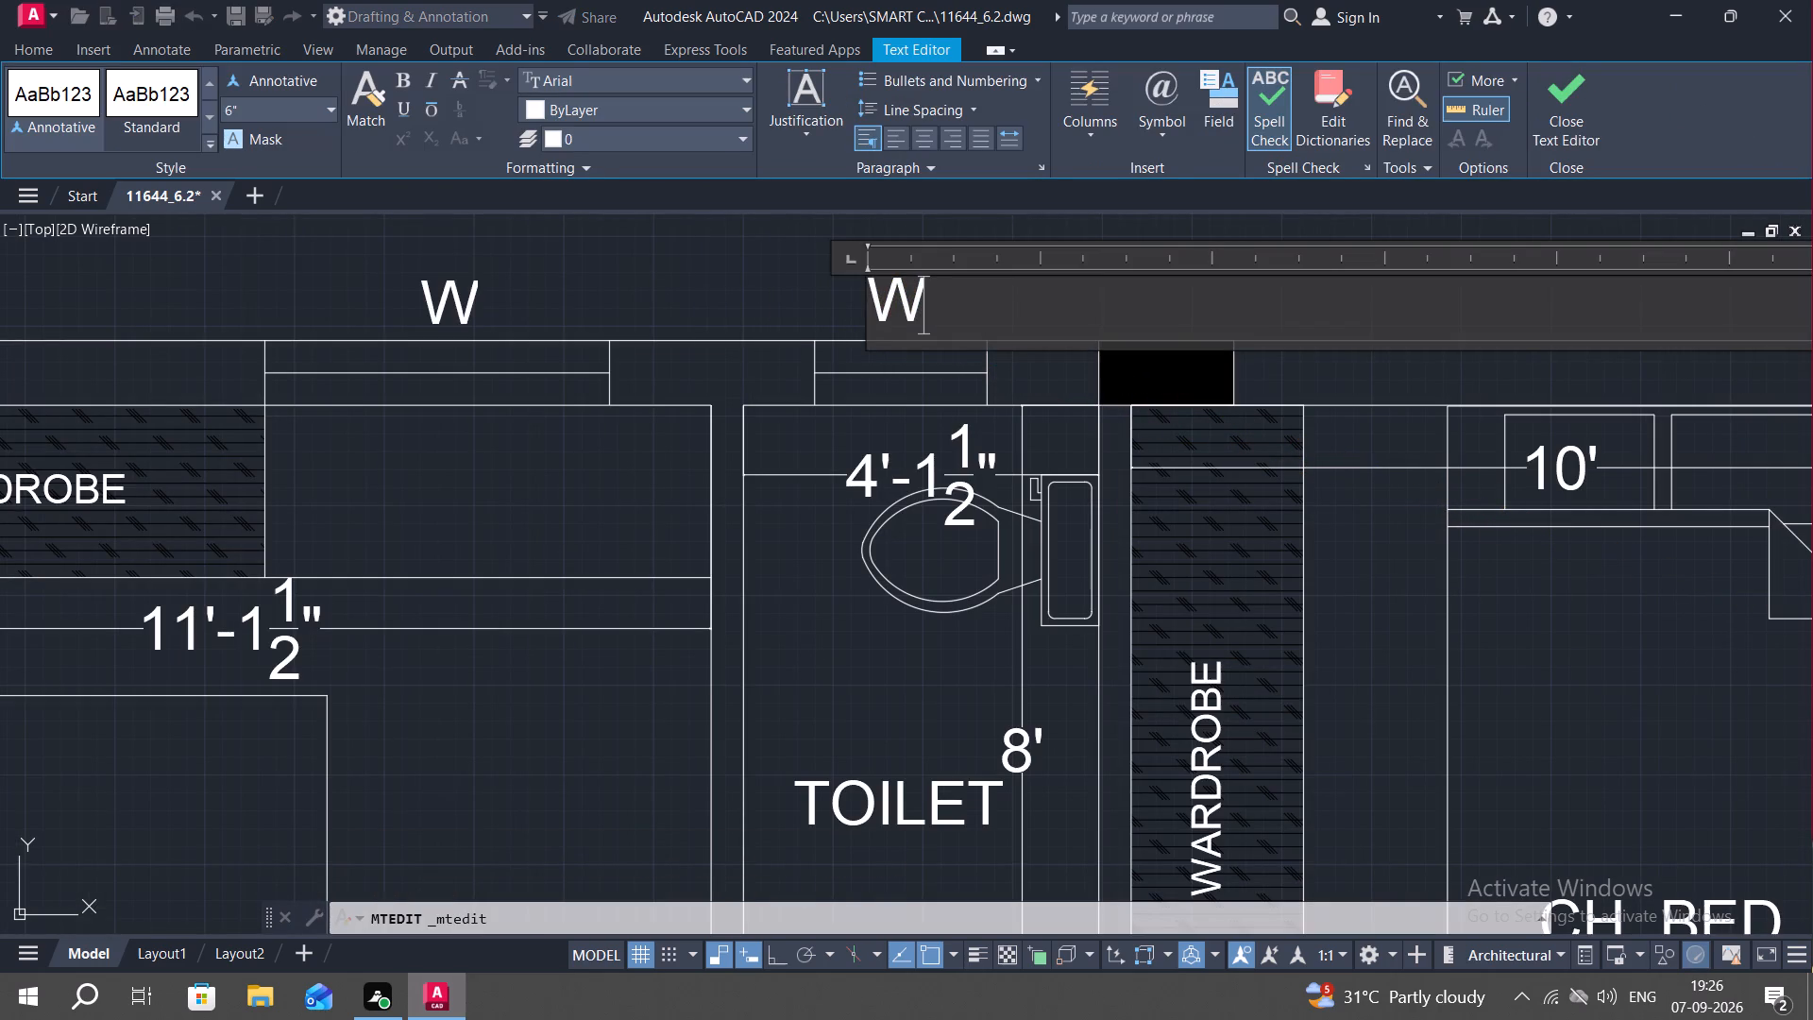
{"action": "key", "text": "BackSpace"}
{"action": "key", "text": "v"}
{"action": "left_click", "coordinate": [814, 281]}
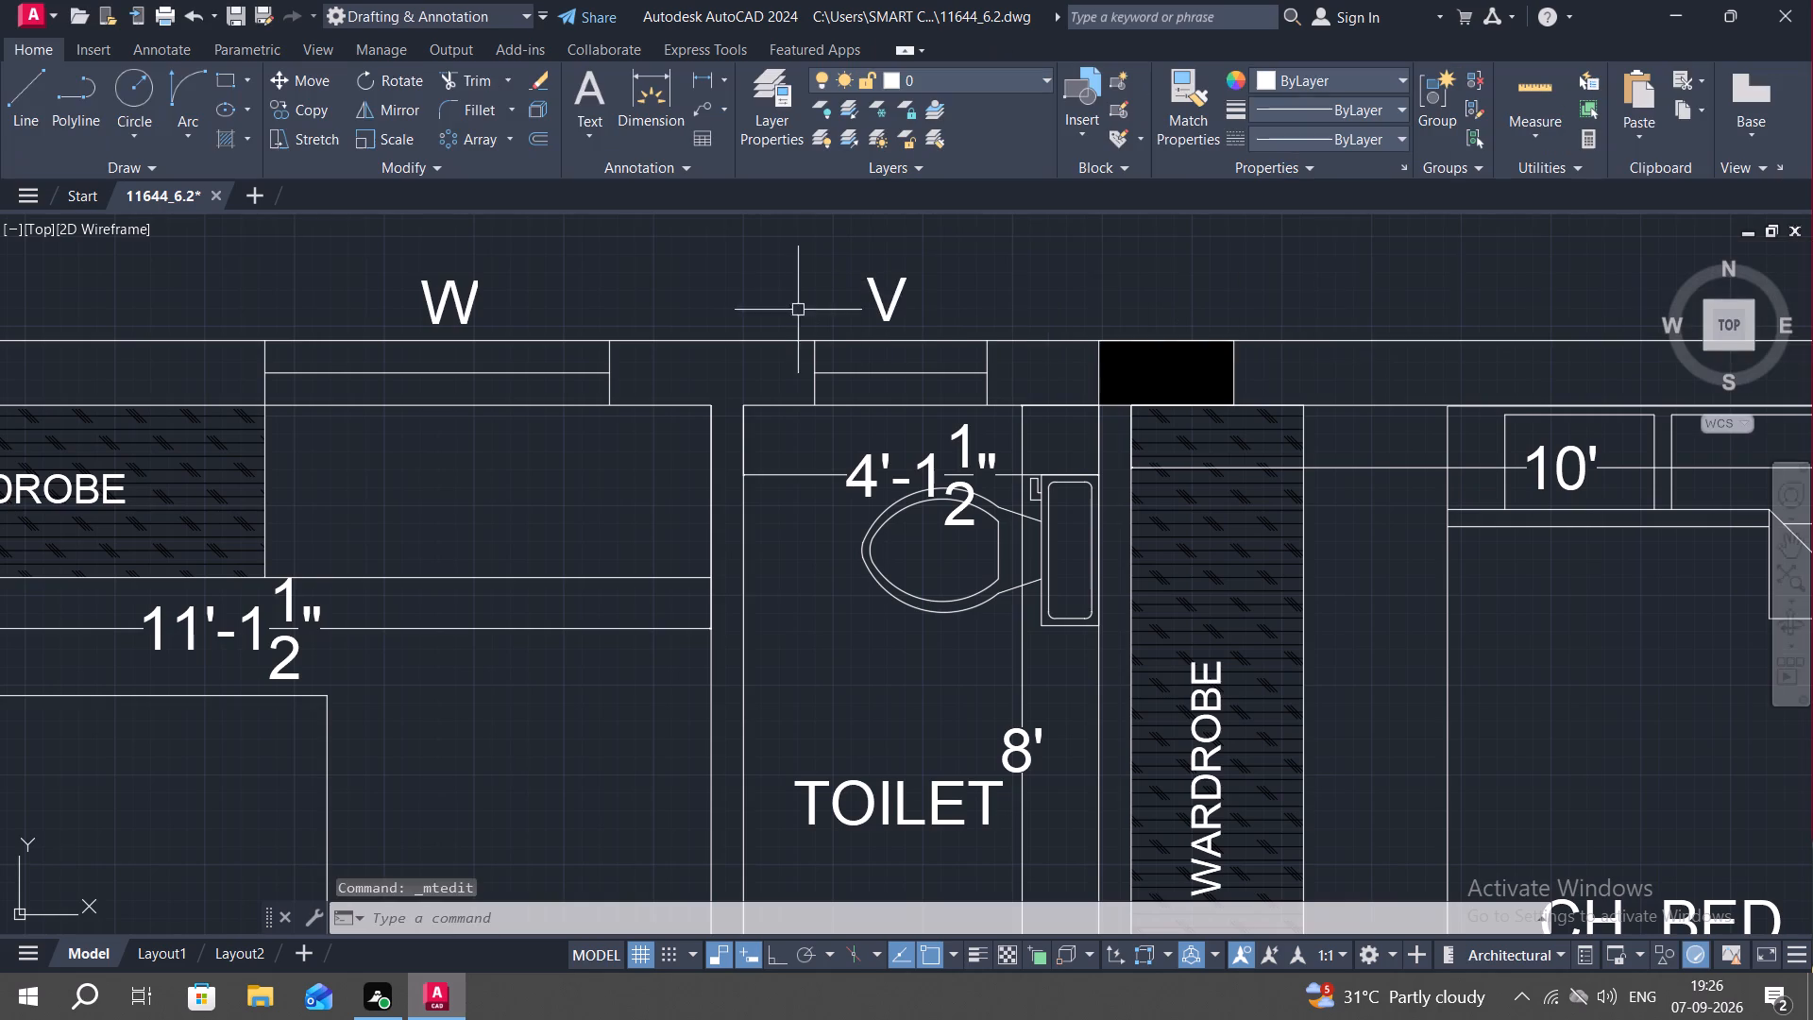
Copy the V tag to above the window of the left unit's TOILET beside the CH. BED.
{"action": "key", "text": "c"}
{"action": "type", "text": "O"}
{"action": "key", "text": "space"}
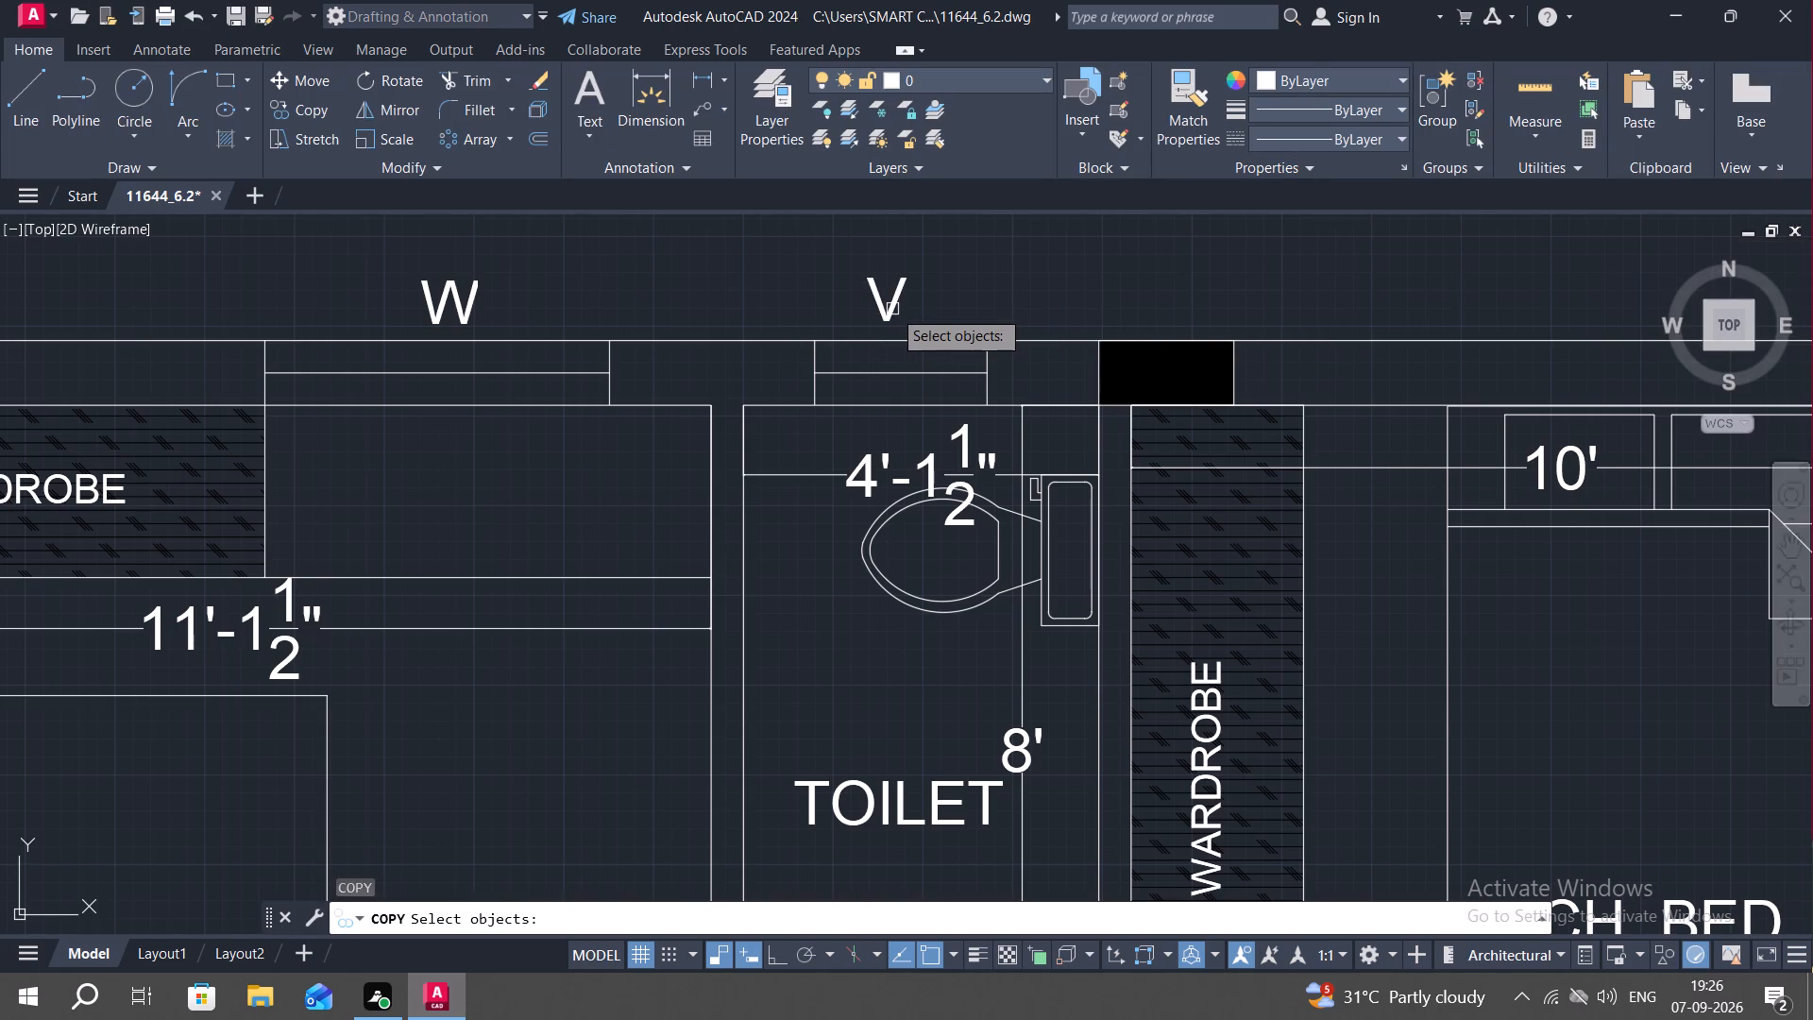
{"action": "left_click", "coordinate": [892, 309]}
{"action": "right_click", "coordinate": [892, 309]}
{"action": "left_click_drag", "start_coordinate": [883, 303], "coordinate": [878, 312]}
{"action": "middle_click_drag", "start_coordinate": [313, 481], "coordinate": [1173, 399]}
{"action": "scroll", "coordinate": [1156, 434], "scroll_direction": "down", "scroll_amount": 2}
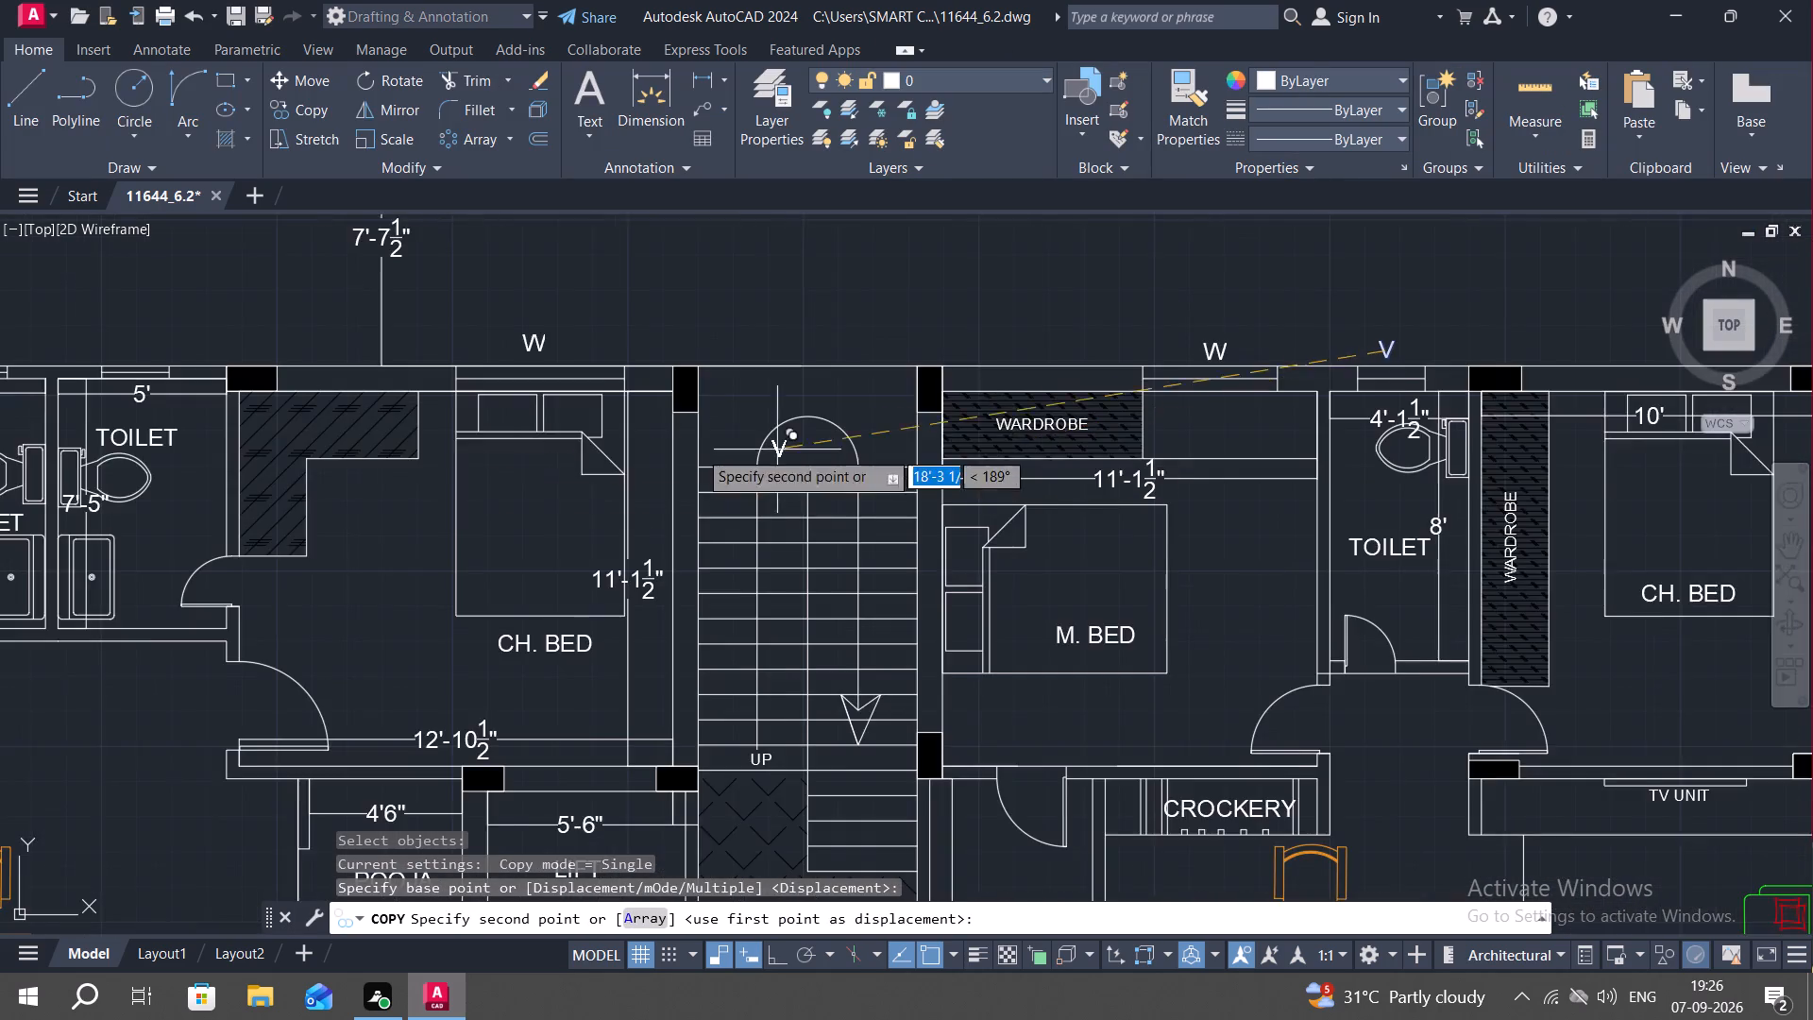
{"action": "middle_click_drag", "start_coordinate": [468, 467], "coordinate": [1477, 467]}
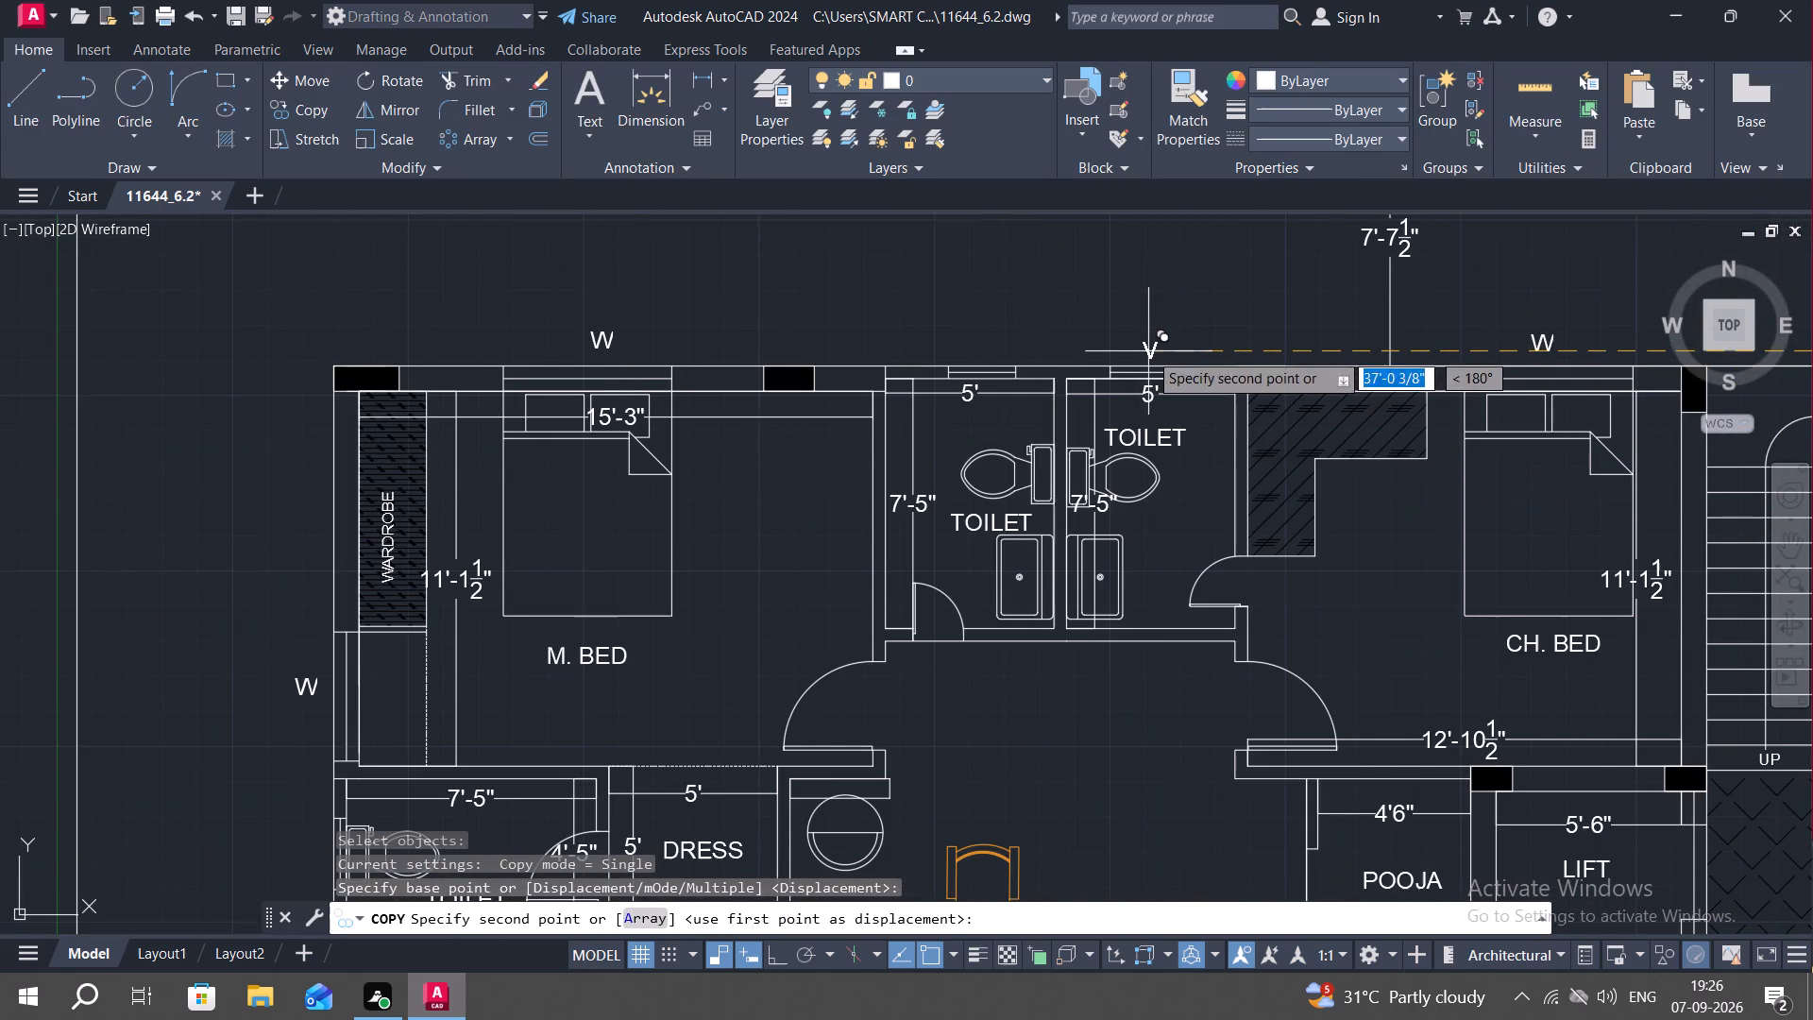
{"action": "left_click", "coordinate": [1150, 352]}
Copy the V tag to the adjoining TOILET window on the M. BED side of the left unit.
{"action": "key", "text": "space"}
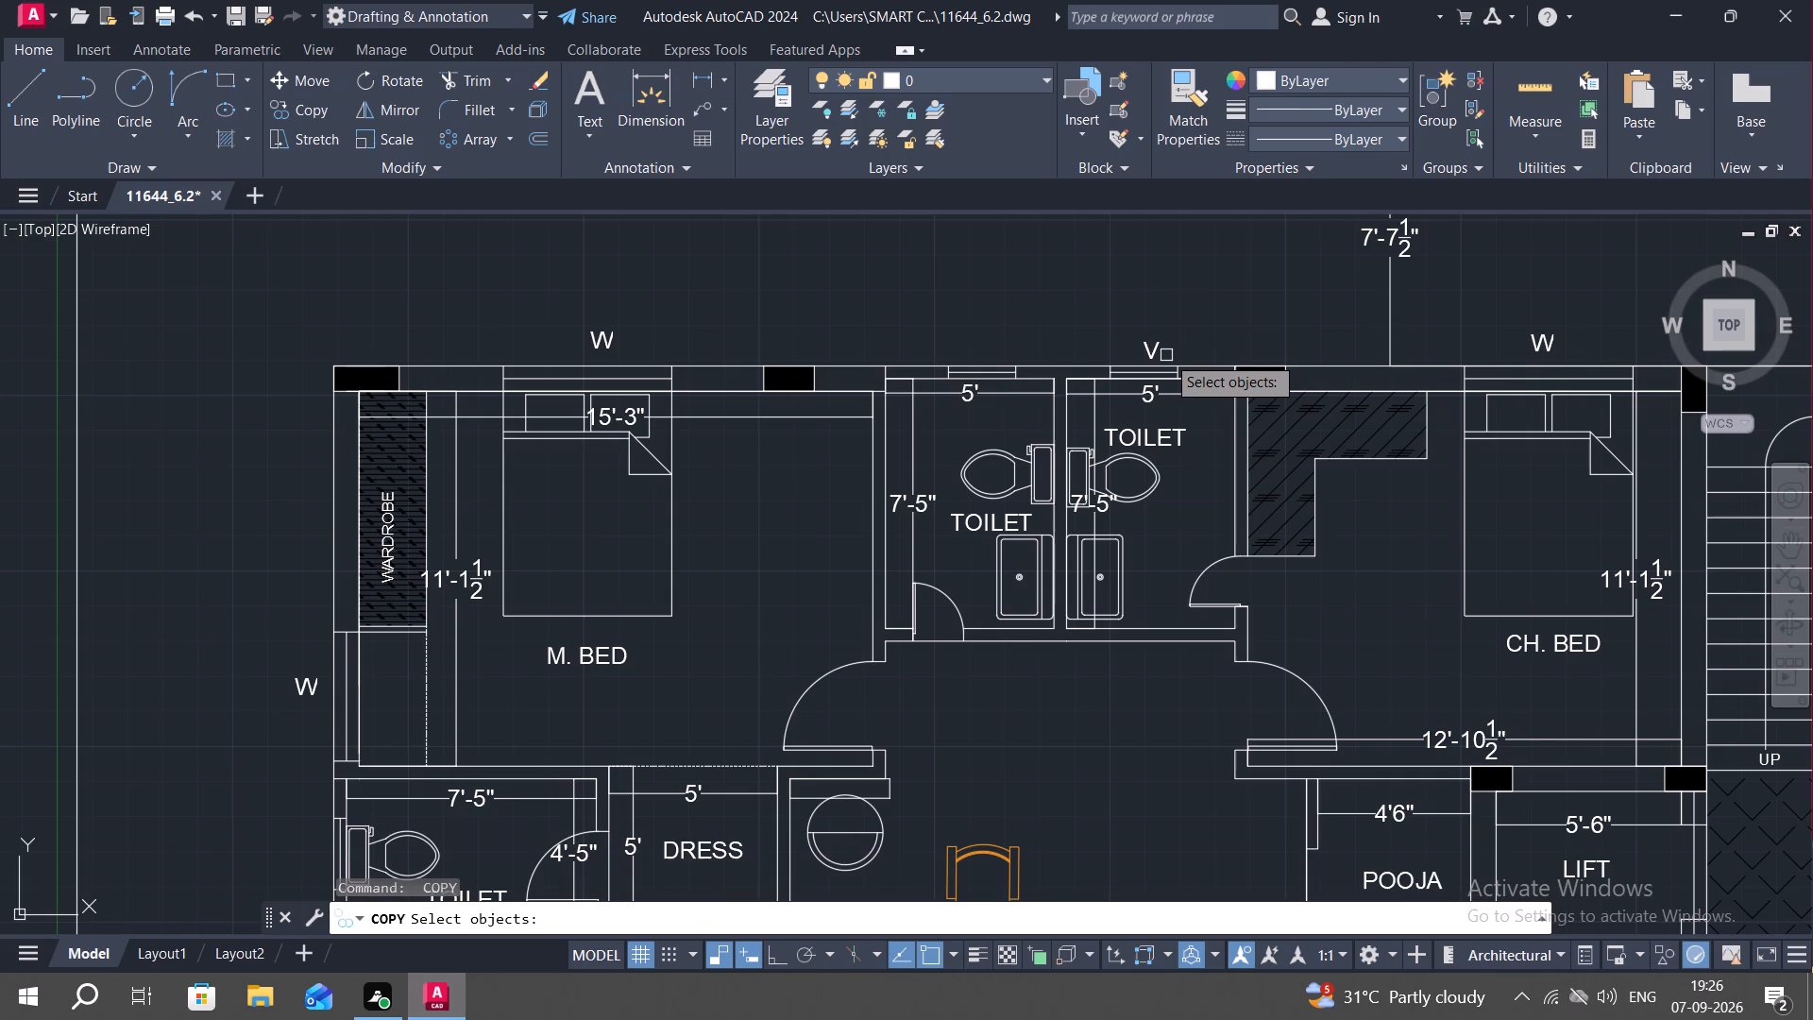
{"action": "left_click", "coordinate": [1154, 355]}
{"action": "right_click", "coordinate": [1154, 355]}
{"action": "left_click", "coordinate": [1154, 355]}
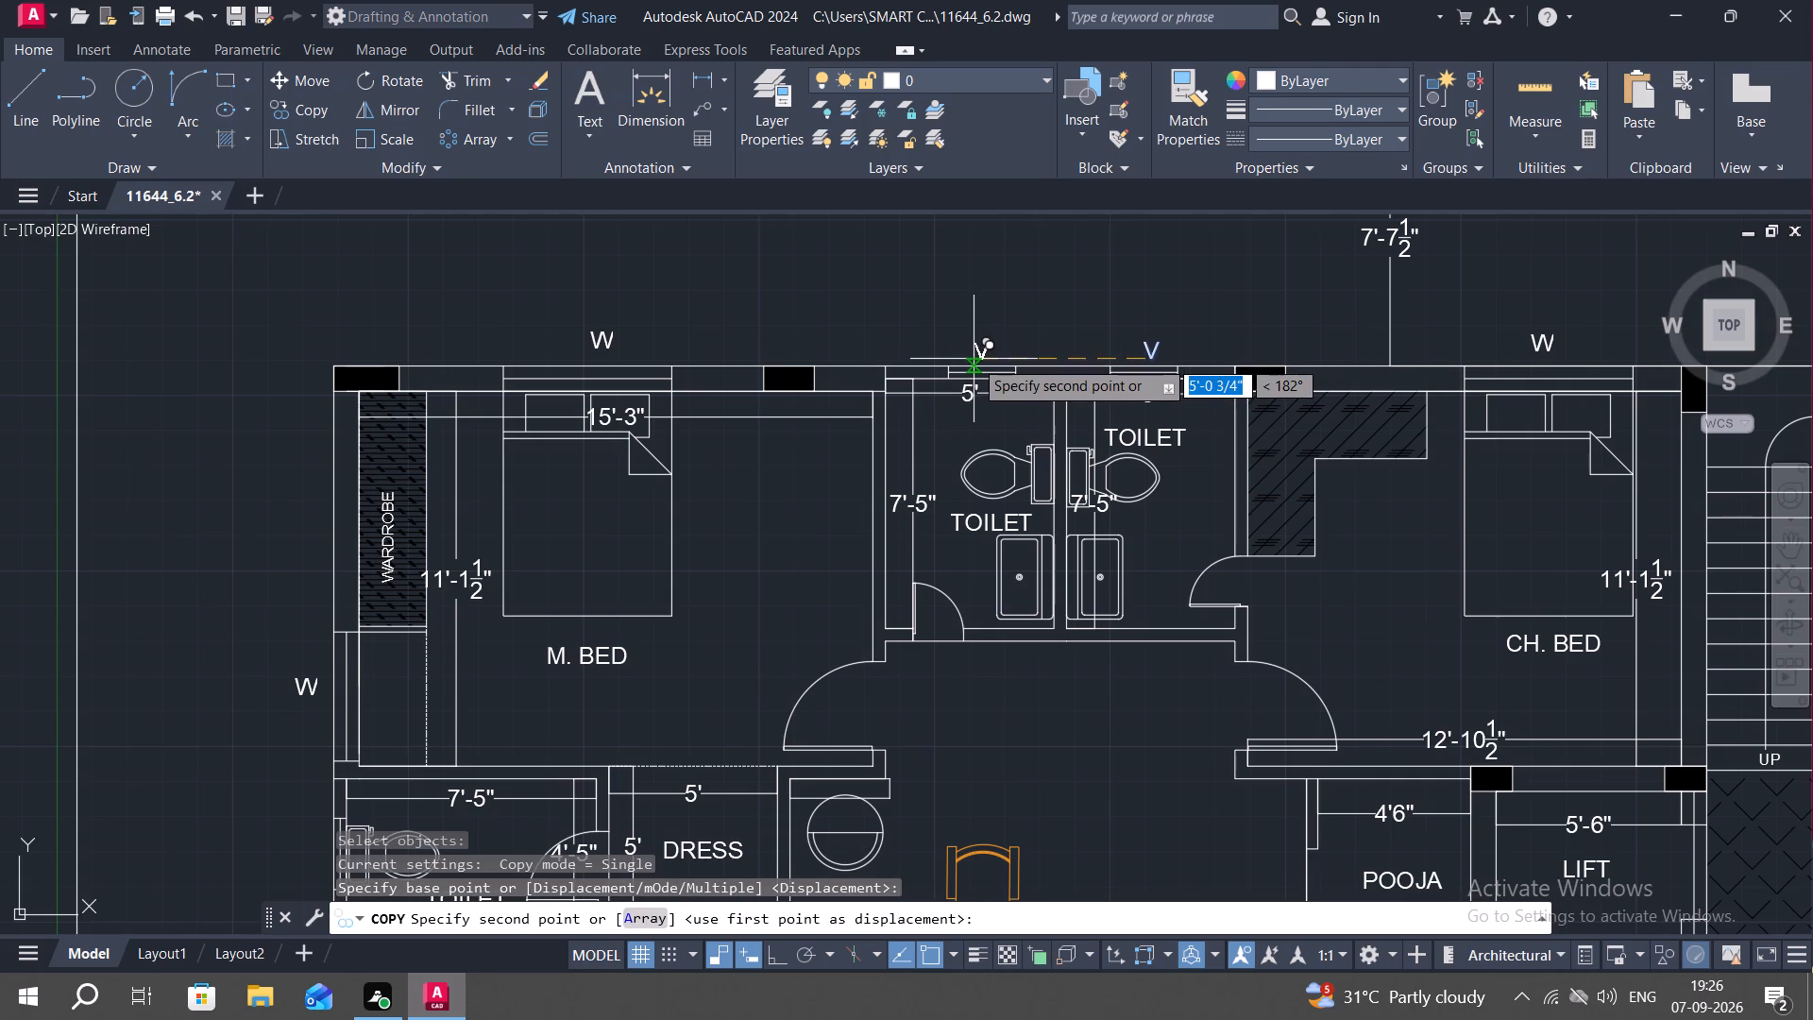
{"action": "left_click", "coordinate": [974, 359]}
Move the V tag at the M. BED-side TOILET window slightly upward, clear of the north wall.
{"action": "scroll", "coordinate": [963, 354], "scroll_direction": "up", "scroll_amount": 2}
{"action": "left_click", "coordinate": [1014, 364]}
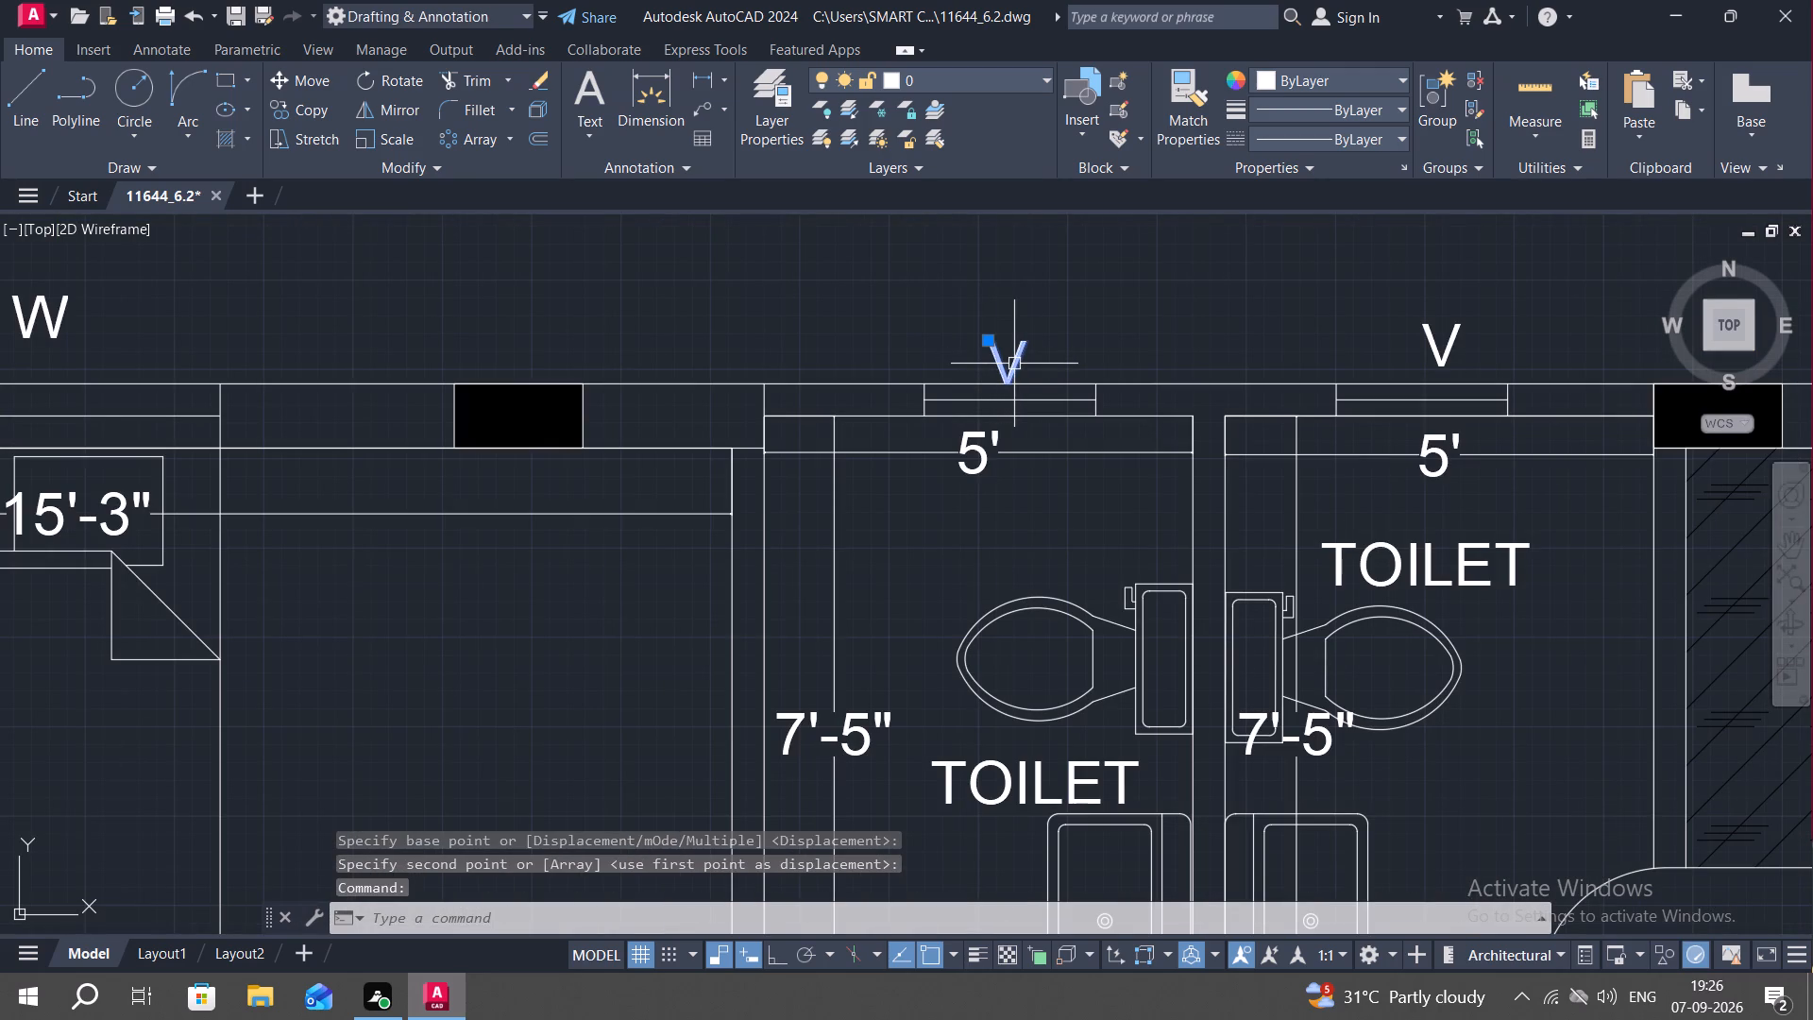
{"action": "type", "text": "M"}
{"action": "key", "text": "space"}
{"action": "left_click", "coordinate": [1014, 364]}
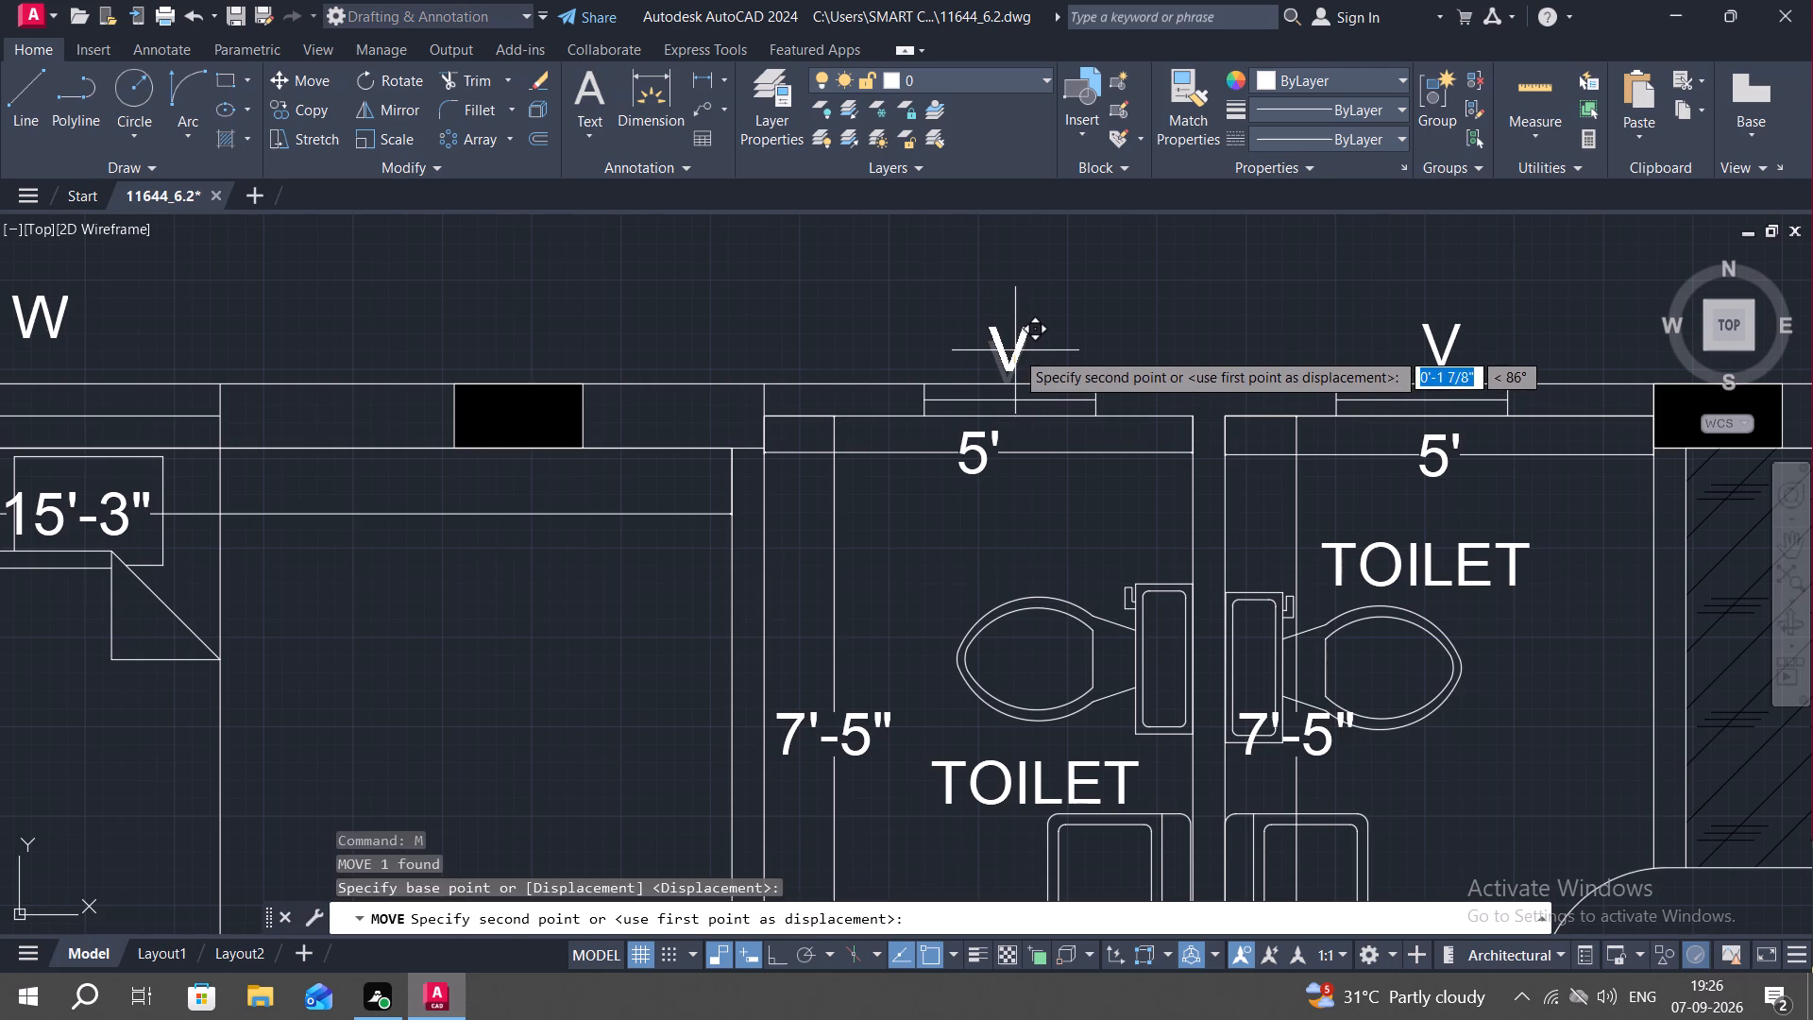
{"action": "left_click", "coordinate": [1017, 341]}
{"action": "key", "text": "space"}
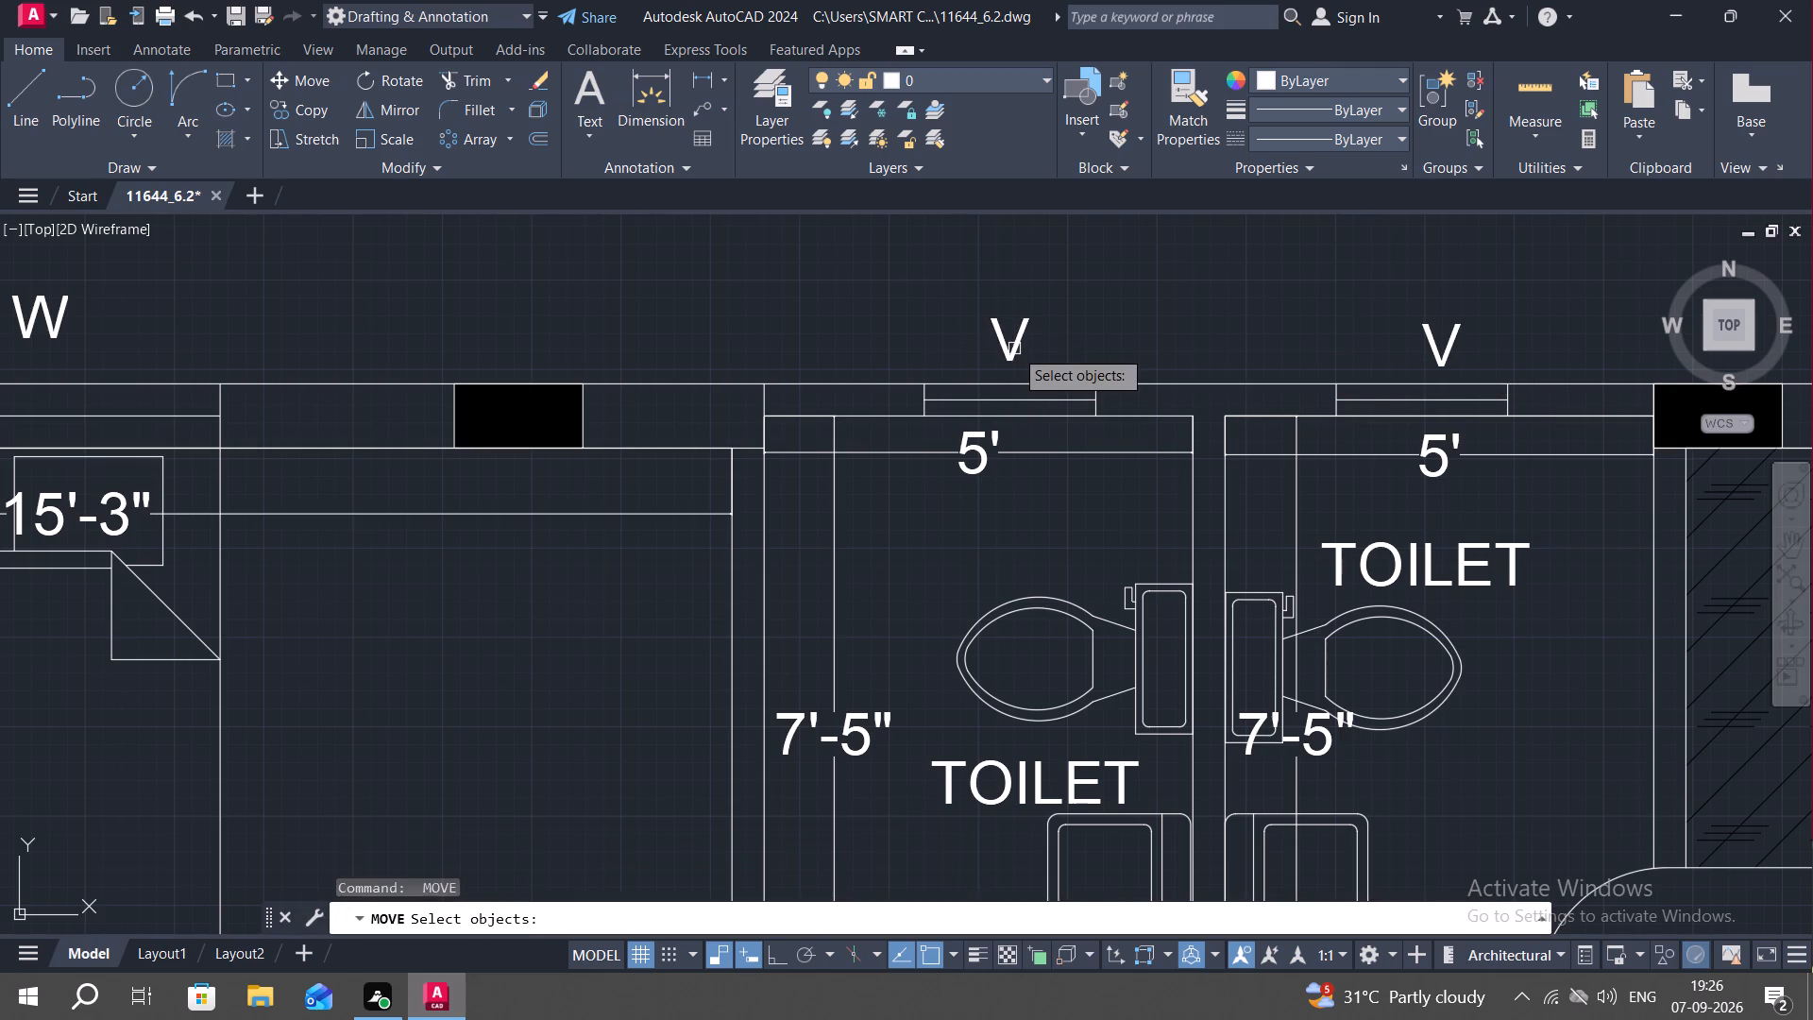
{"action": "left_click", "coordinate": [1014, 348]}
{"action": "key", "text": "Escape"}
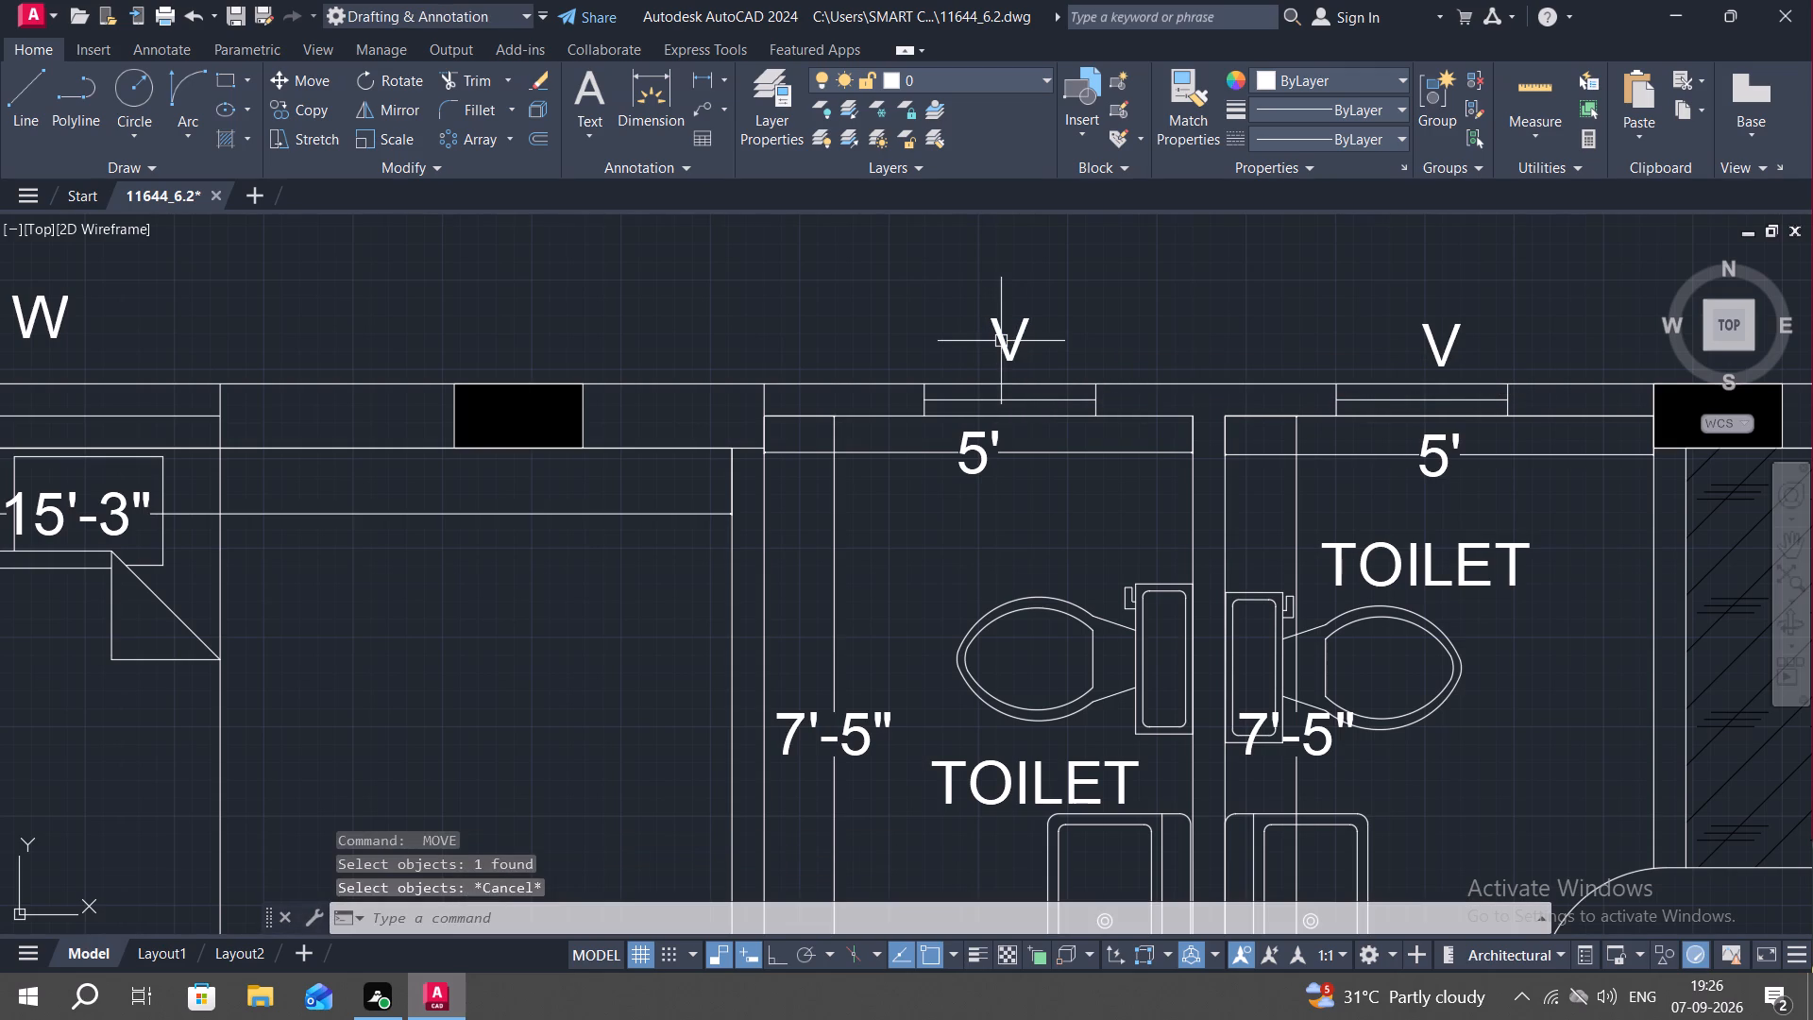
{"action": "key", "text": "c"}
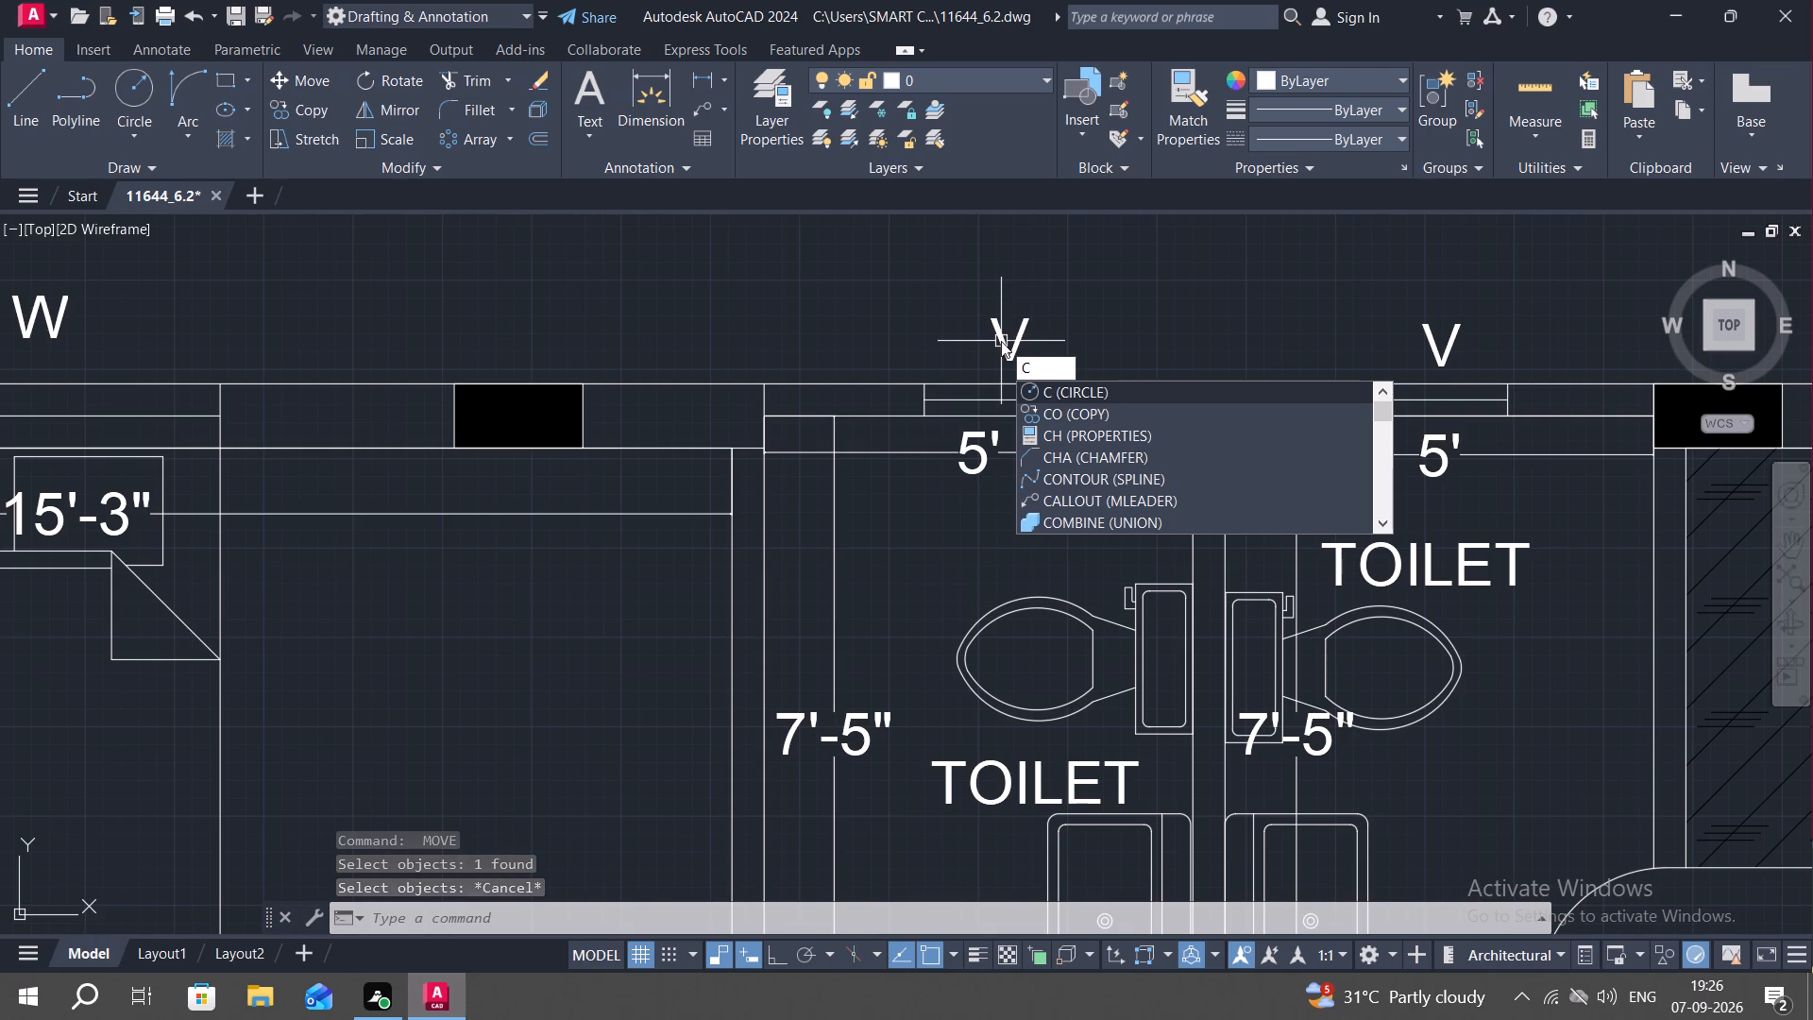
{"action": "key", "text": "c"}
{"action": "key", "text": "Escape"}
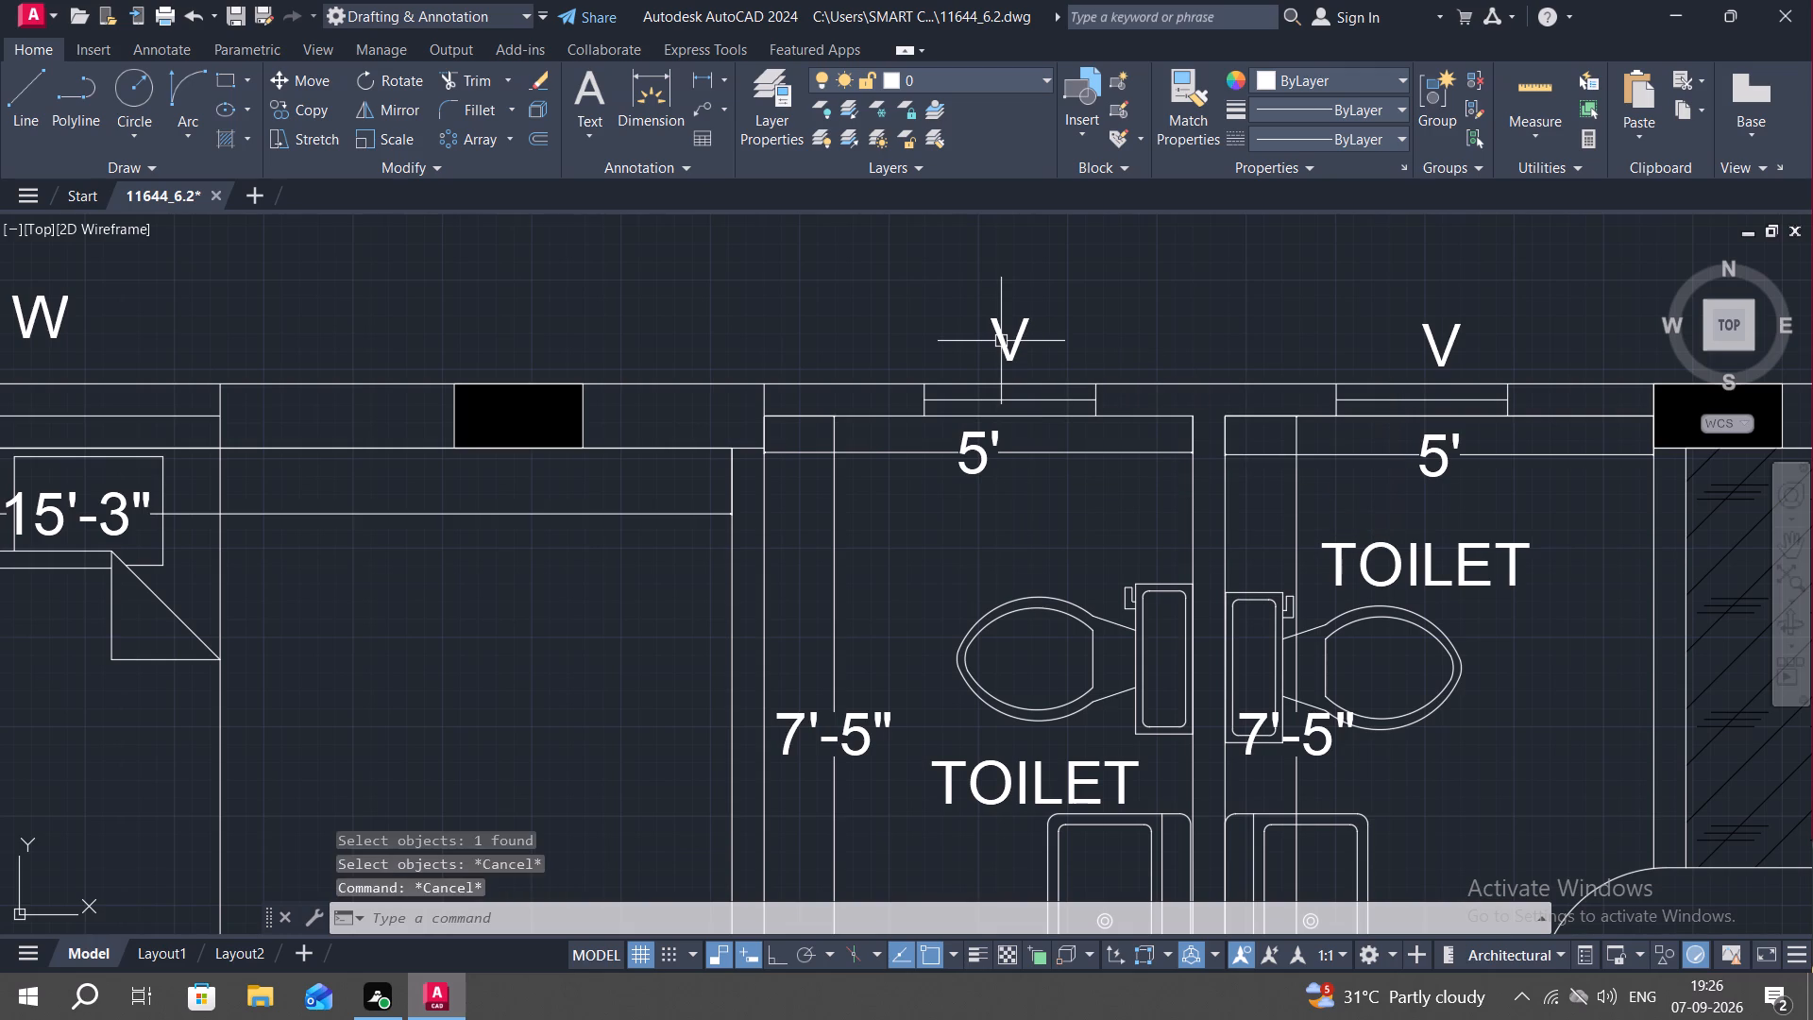
Copy the V tag to outside the west-wall window of the left unit's TOILET next to DRESS.
{"action": "type", "text": "CO"}
{"action": "key", "text": "space"}
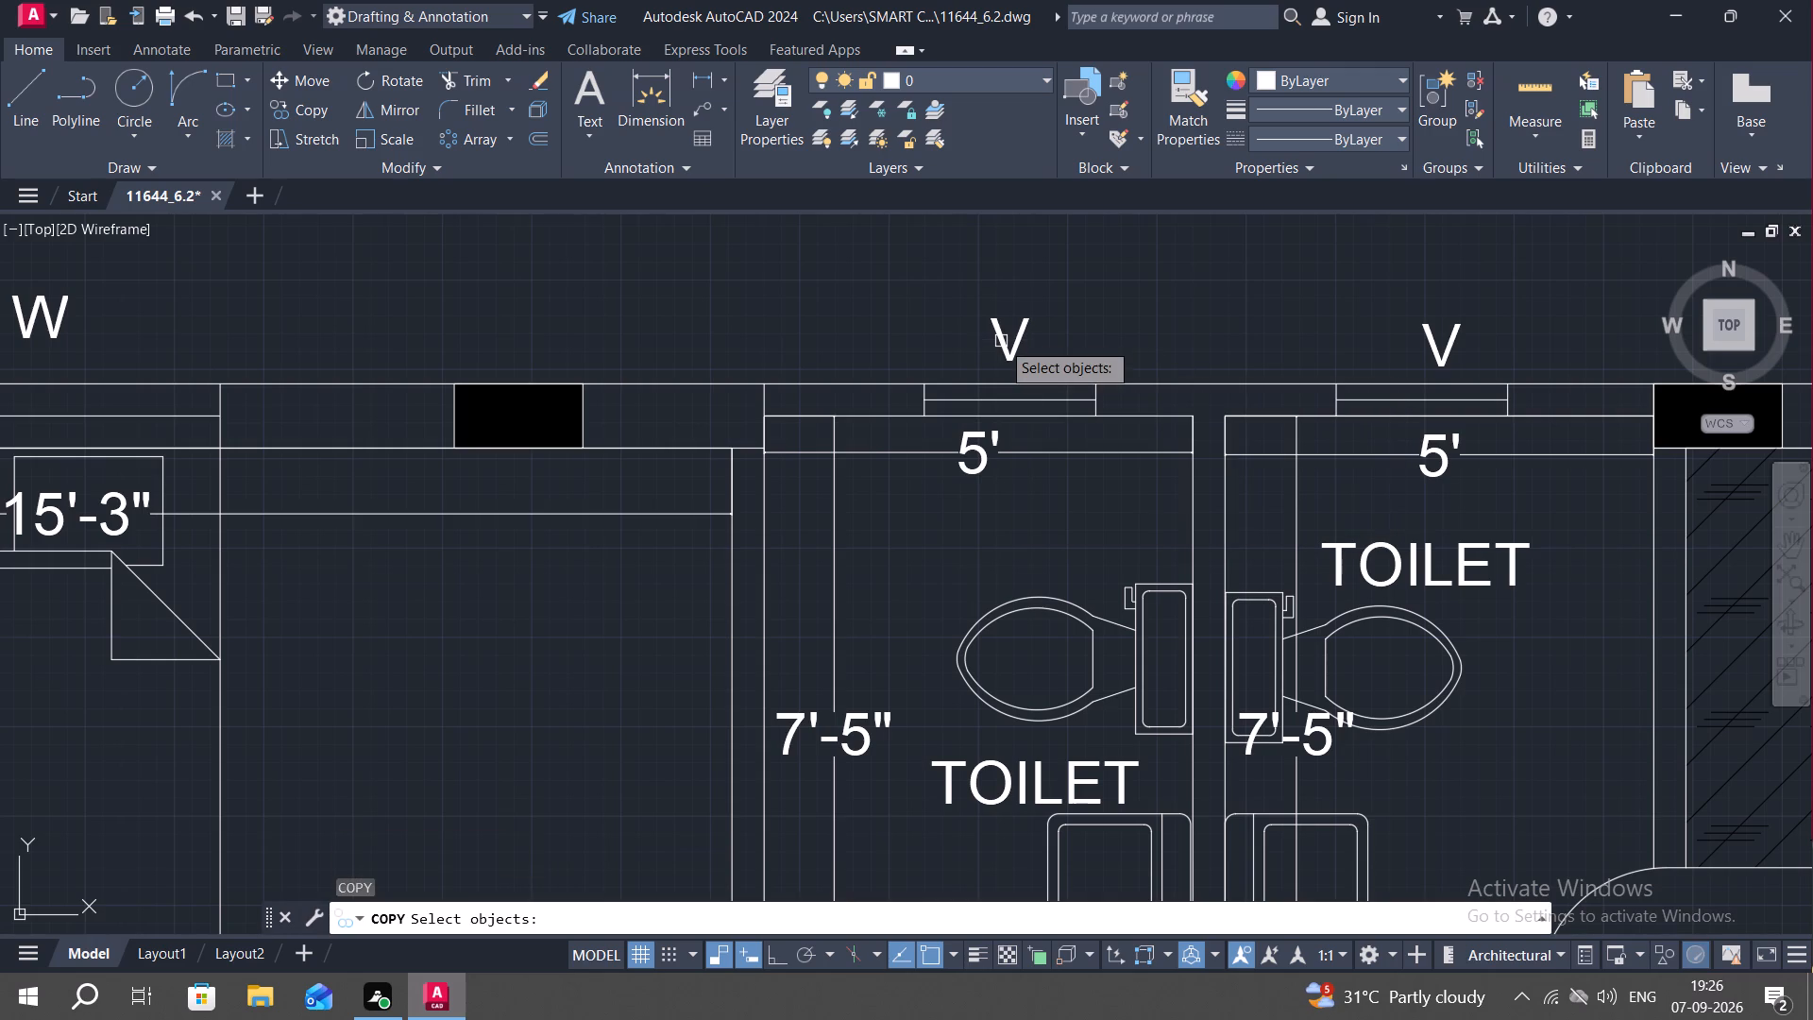
{"action": "left_click", "coordinate": [1017, 337]}
{"action": "right_click", "coordinate": [1017, 337]}
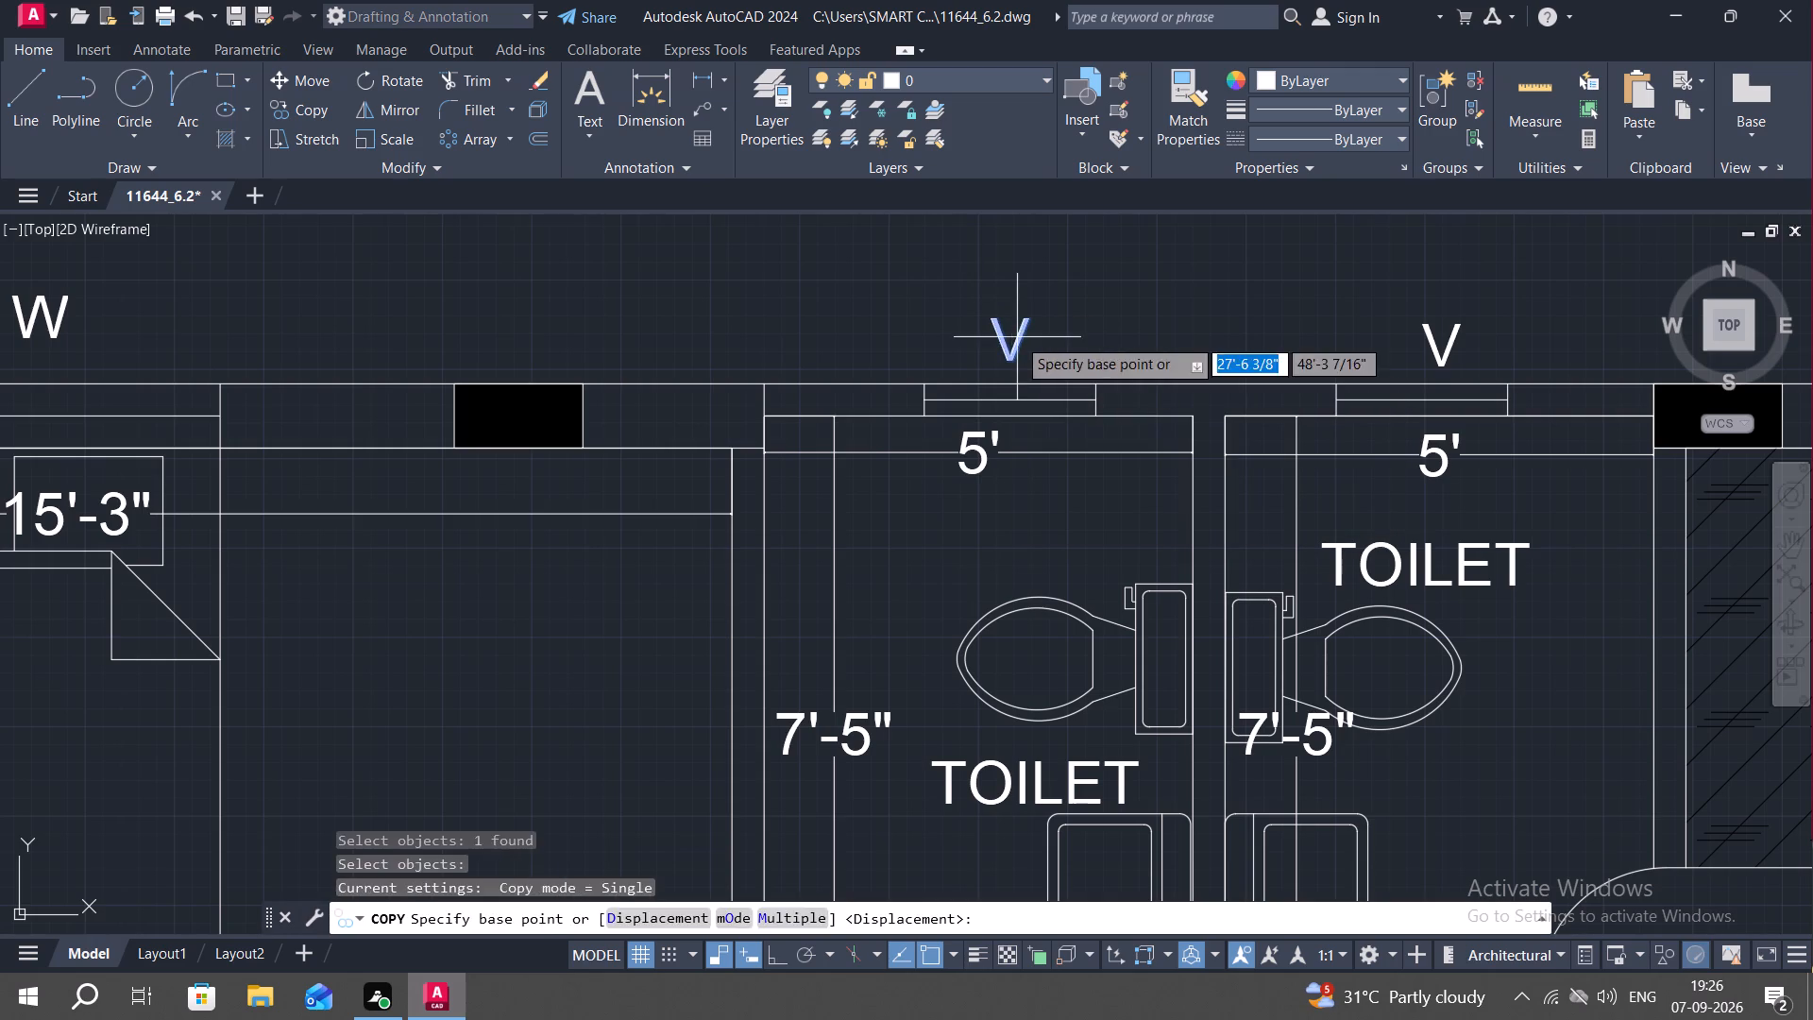
{"action": "left_click", "coordinate": [1017, 337]}
{"action": "middle_click_drag", "start_coordinate": [747, 475], "coordinate": [936, 381]}
{"action": "scroll", "coordinate": [689, 609], "scroll_direction": "down", "scroll_amount": 1}
{"action": "middle_click_drag", "start_coordinate": [505, 666], "coordinate": [1292, 480]}
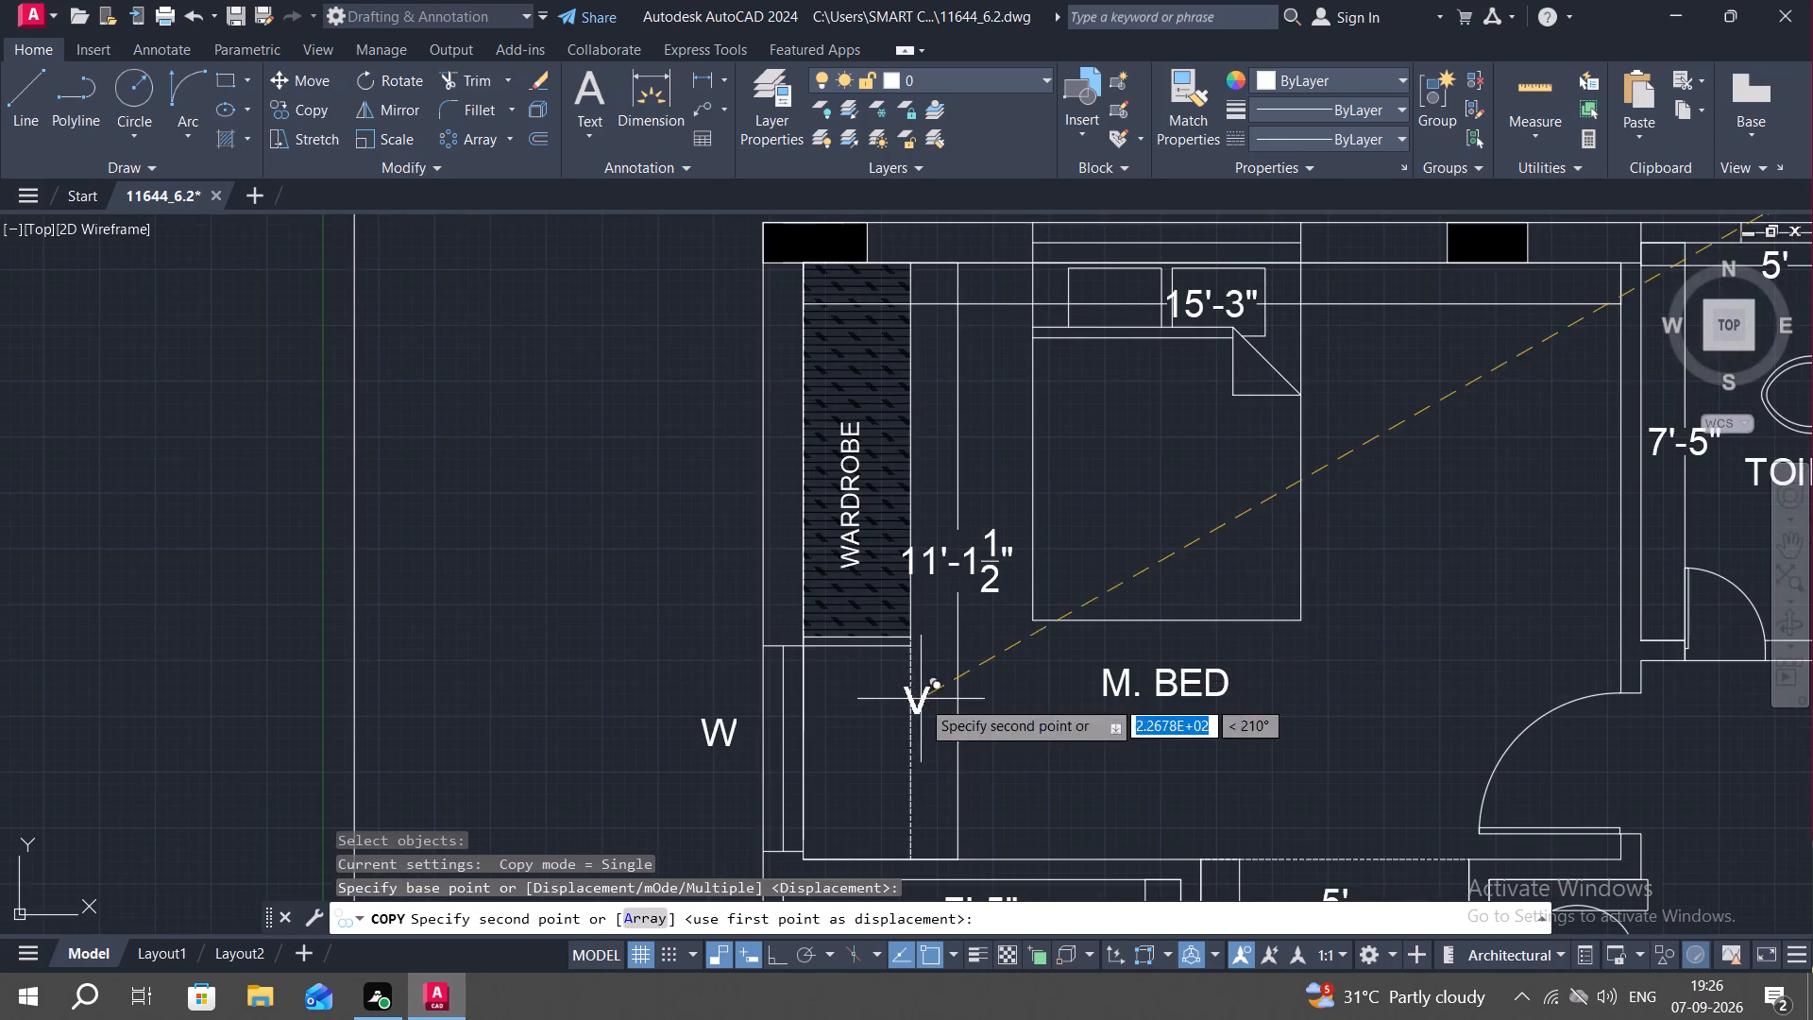
{"action": "middle_click_drag", "start_coordinate": [779, 790], "coordinate": [877, 424]}
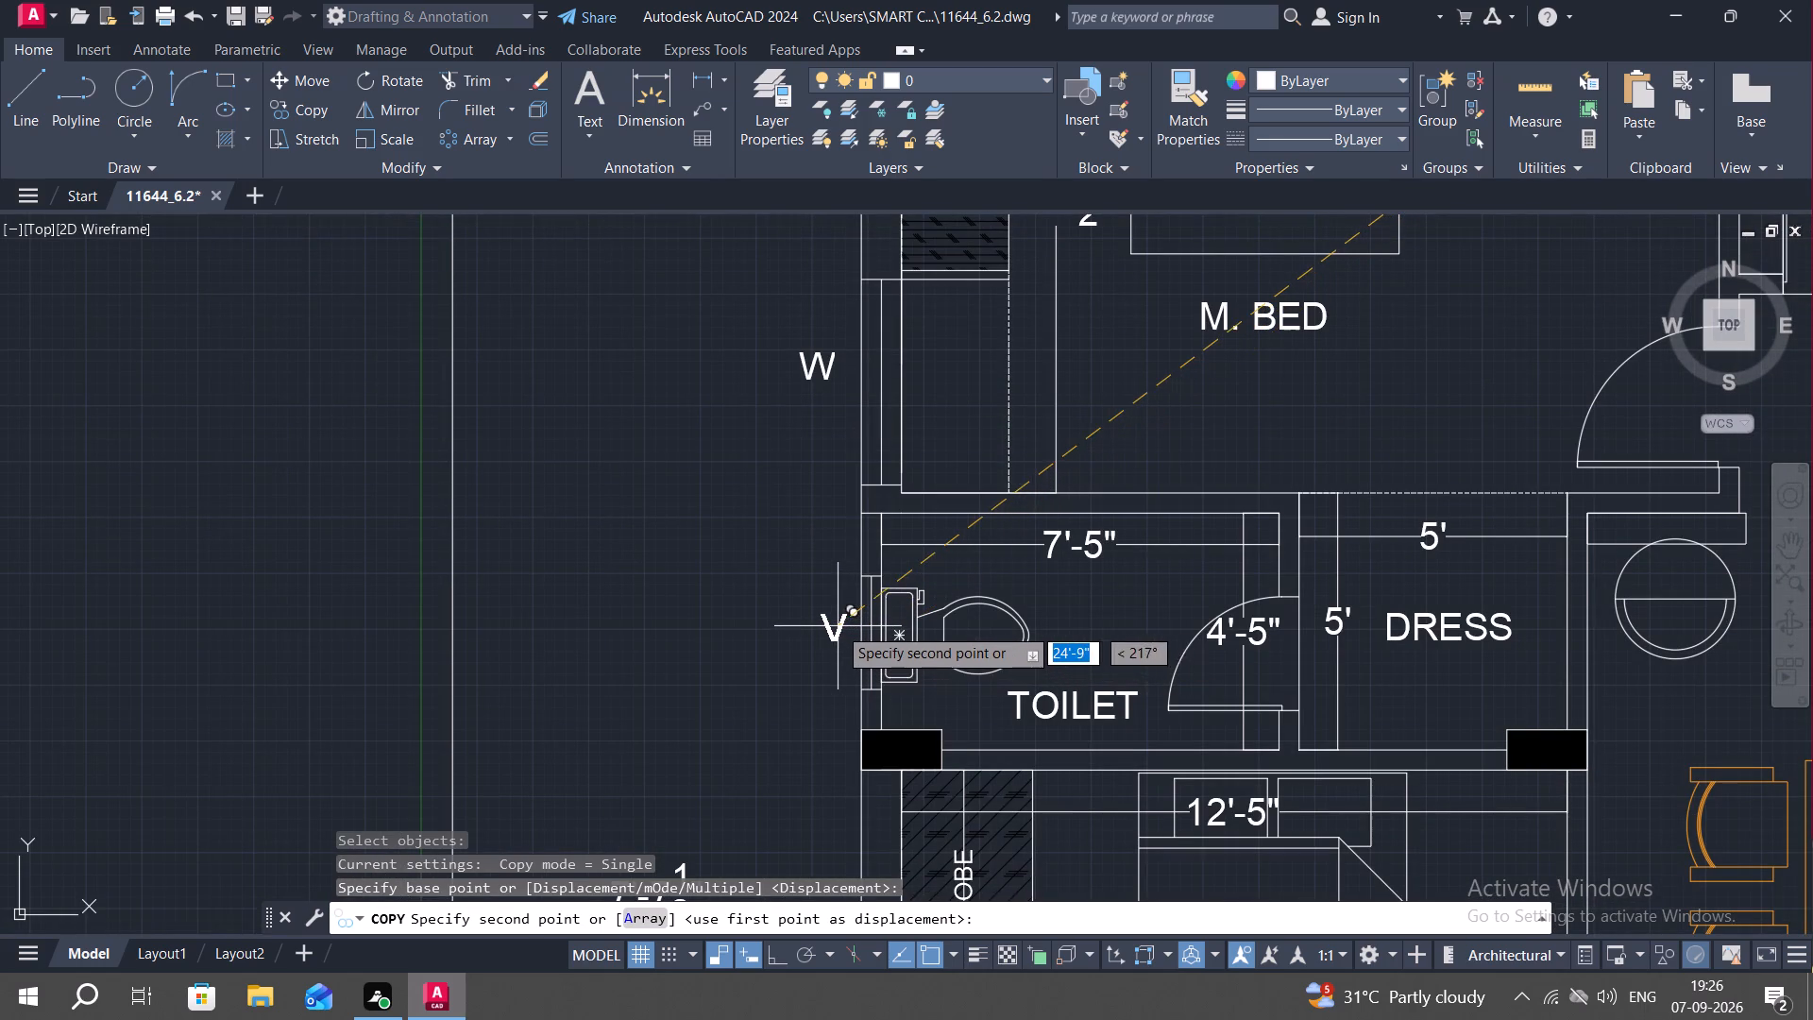
{"action": "left_click", "coordinate": [841, 627]}
Copy the washbasin from the left unit's M. BED-side north TOILET to the empty area west of the plan.
{"action": "middle_click_drag", "start_coordinate": [824, 732], "coordinate": [833, 473]}
{"action": "scroll", "coordinate": [850, 464], "scroll_direction": "down", "scroll_amount": 2}
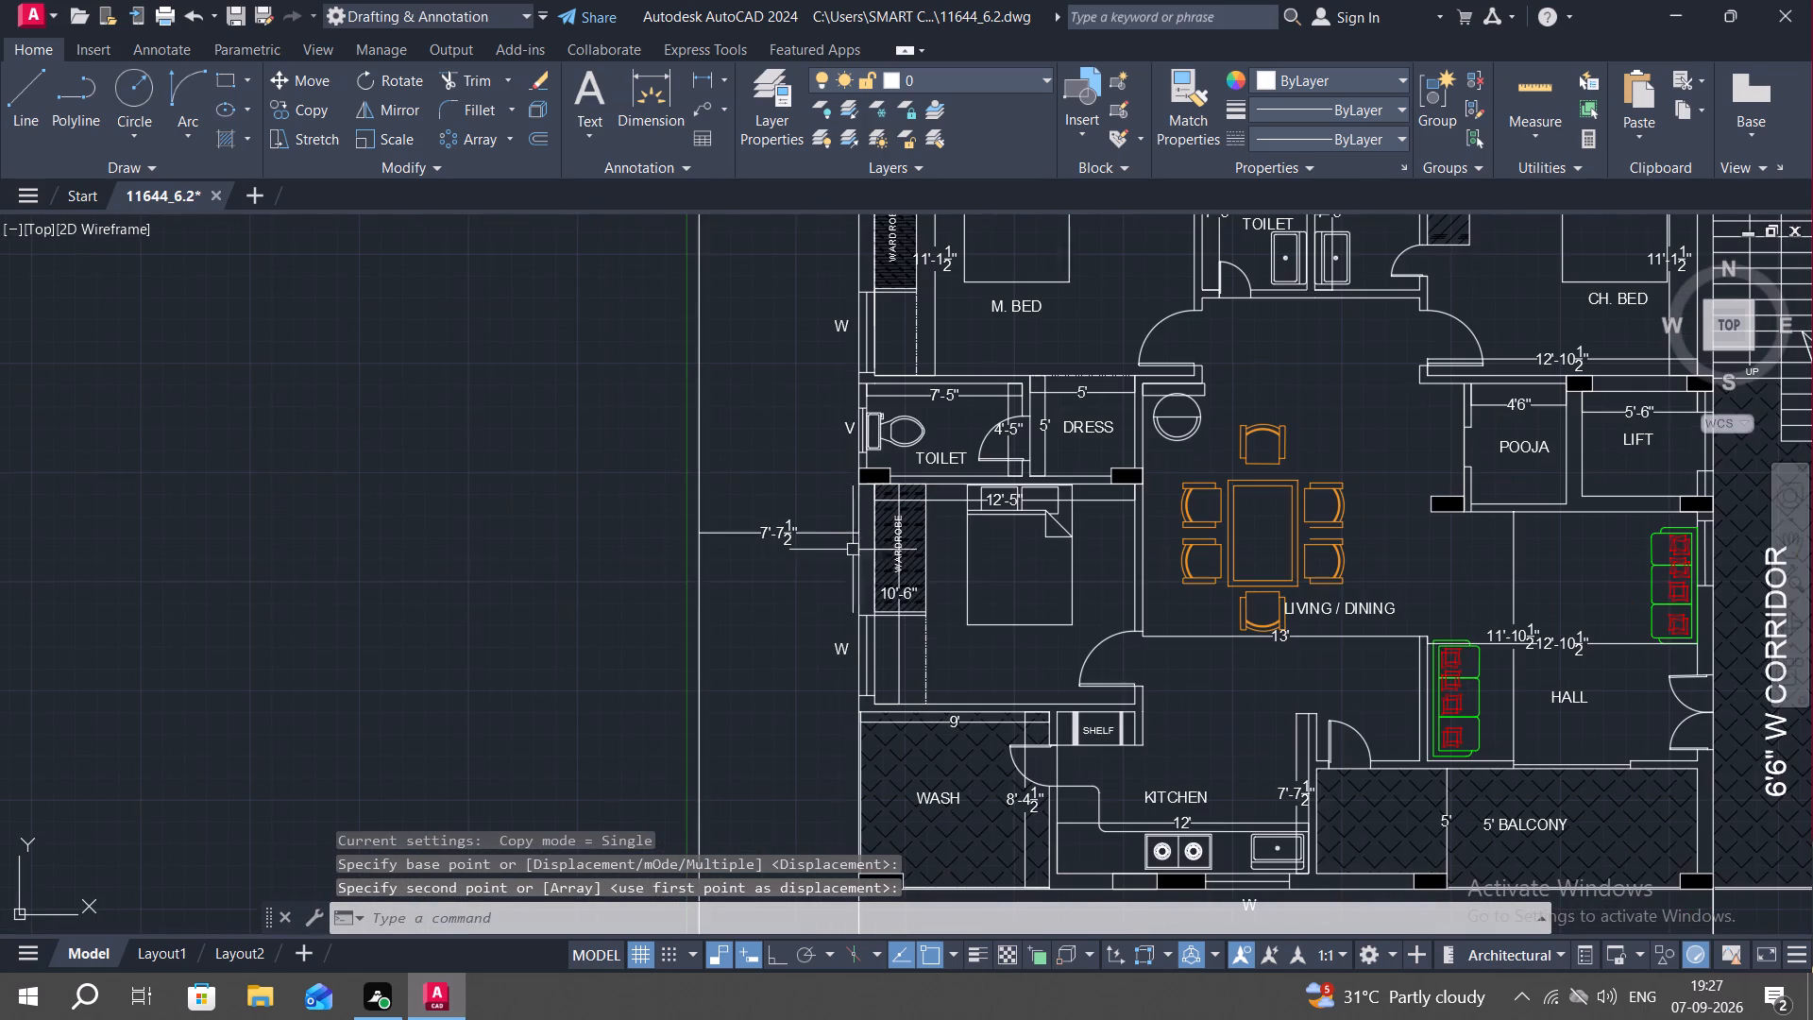
{"action": "middle_click_drag", "start_coordinate": [937, 705], "coordinate": [879, 673]}
{"action": "scroll", "coordinate": [877, 660], "scroll_direction": "down", "scroll_amount": 1}
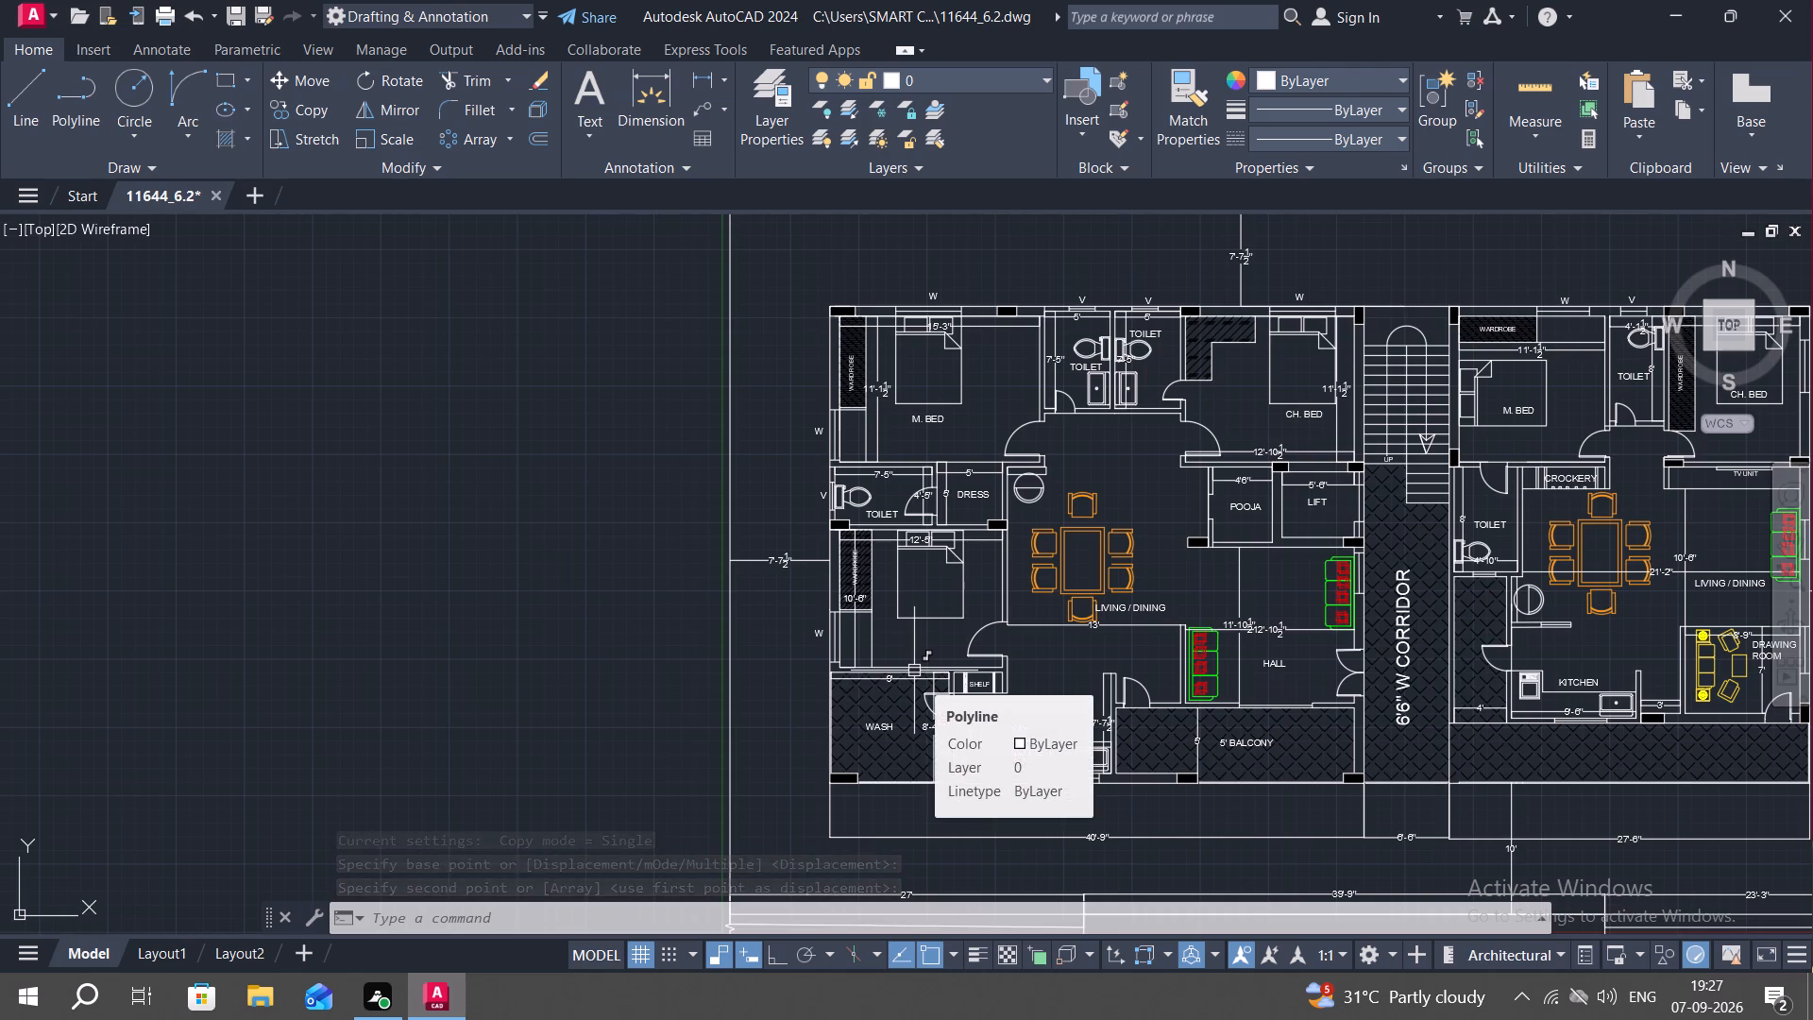
{"action": "scroll", "coordinate": [1101, 362], "scroll_direction": "up", "scroll_amount": 2}
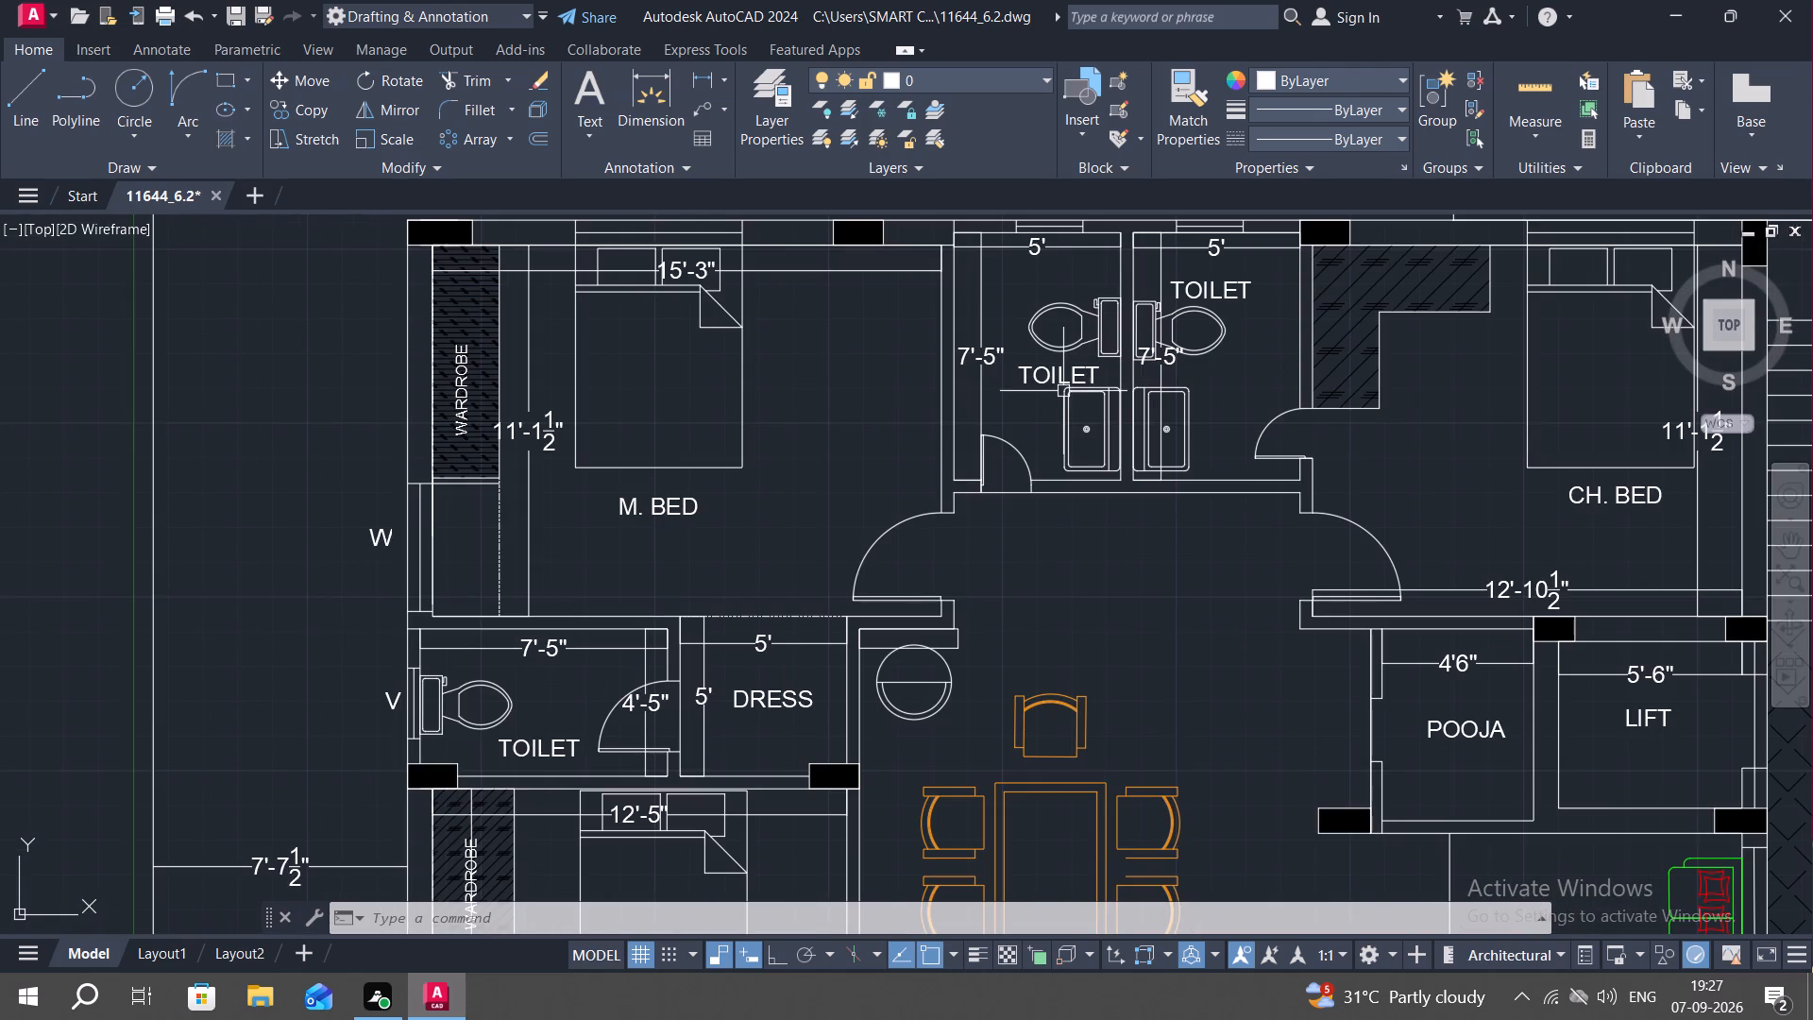
{"action": "key", "text": "c"}
{"action": "type", "text": "O"}
{"action": "key", "text": "space"}
{"action": "left_click", "coordinate": [1063, 422]}
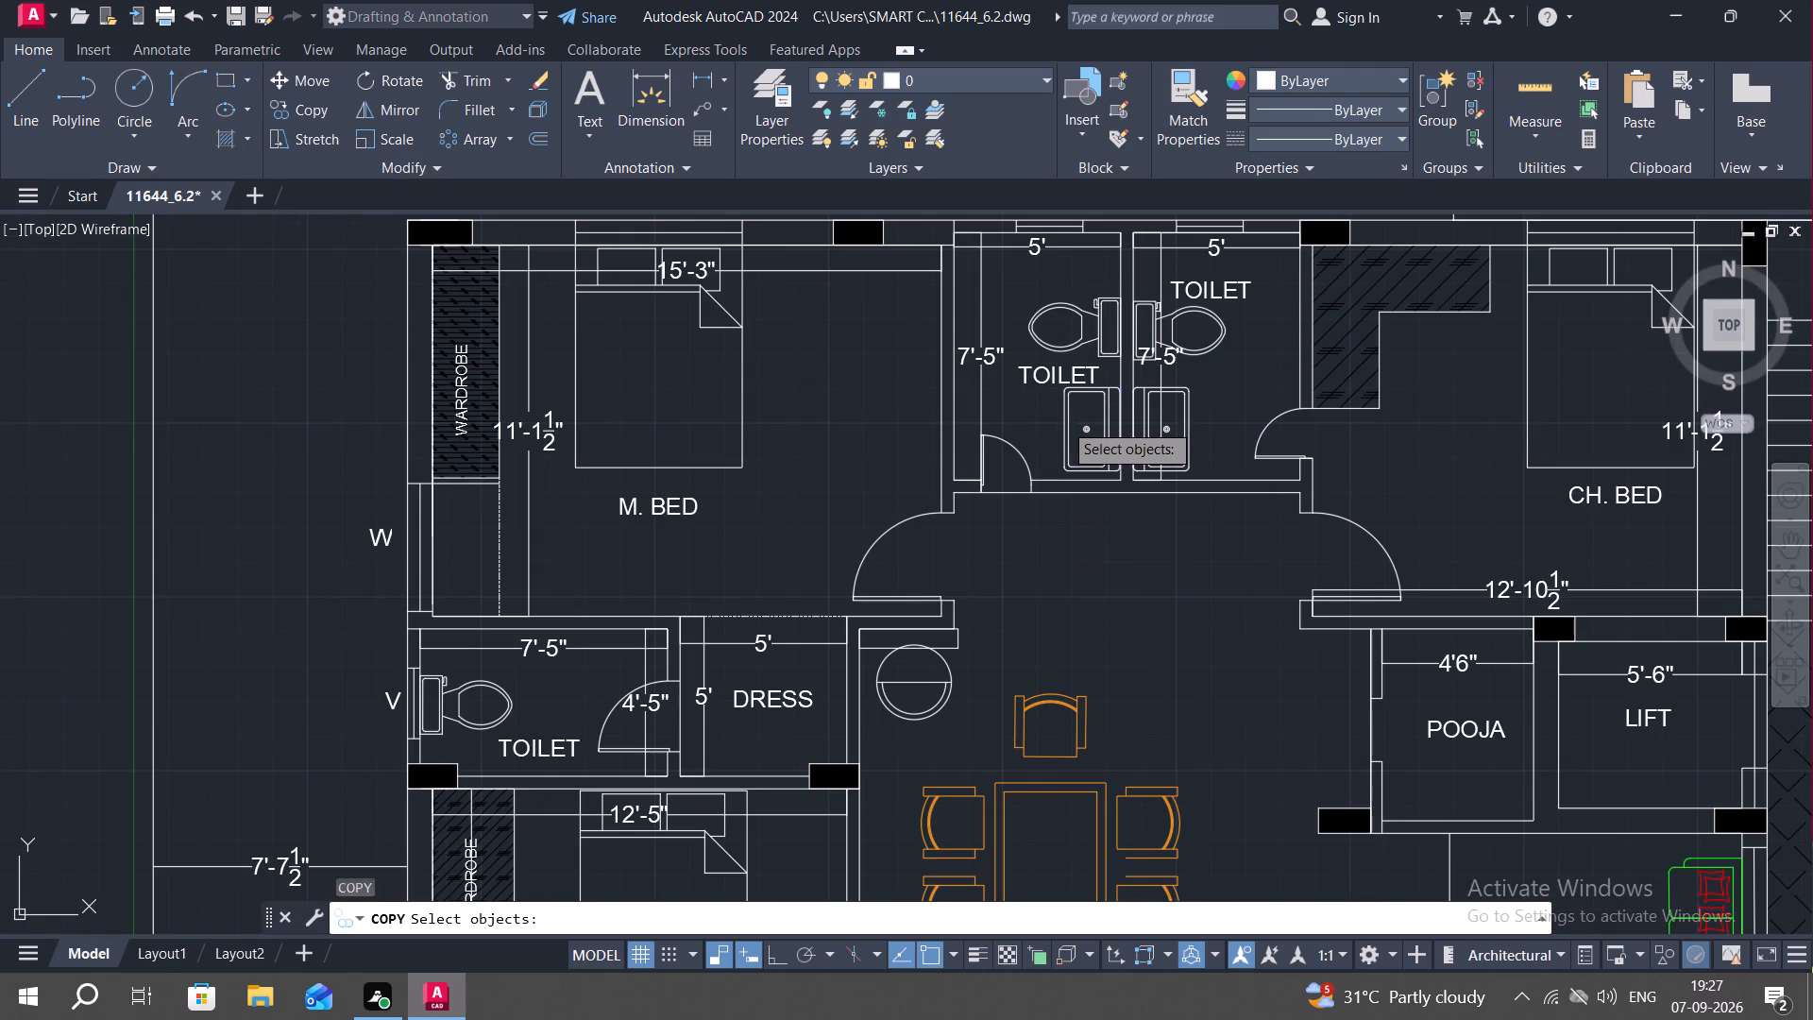
{"action": "right_click", "coordinate": [1063, 422]}
{"action": "left_click", "coordinate": [1068, 420]}
{"action": "middle_click_drag", "start_coordinate": [640, 535], "coordinate": [1082, 287]}
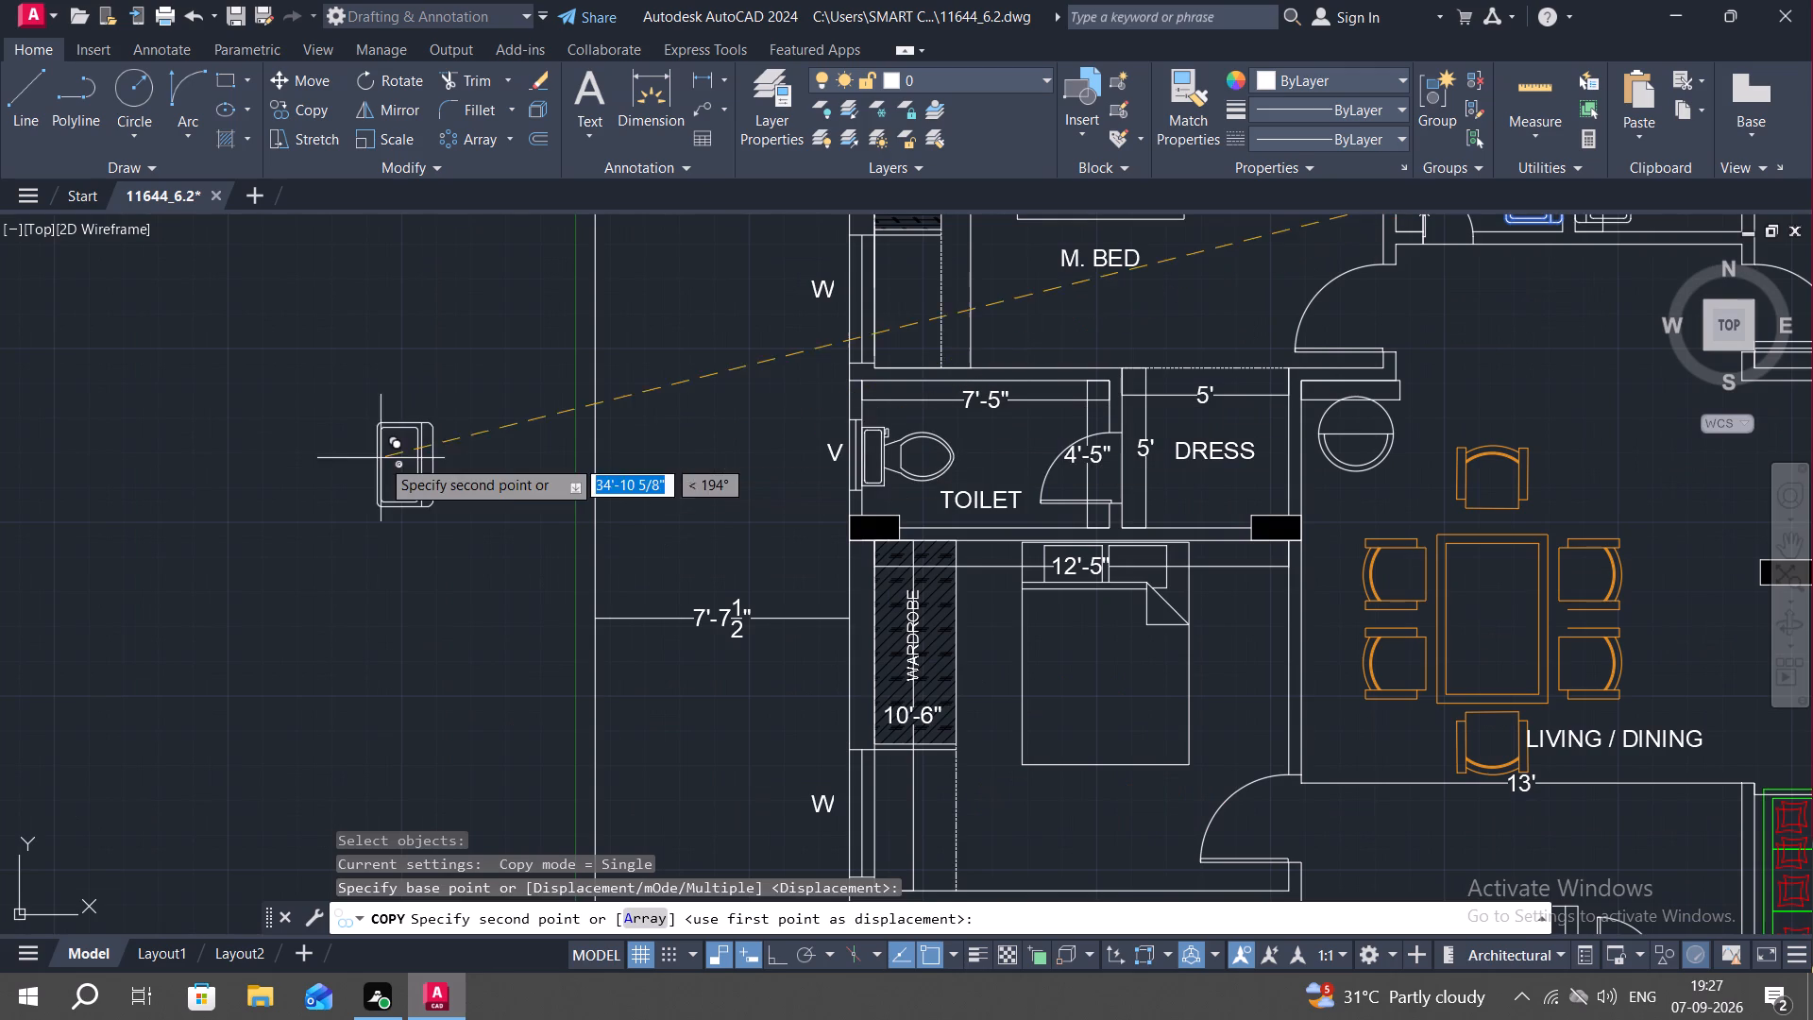
{"action": "middle_click_drag", "start_coordinate": [348, 550], "coordinate": [624, 410]}
{"action": "left_click", "coordinate": [539, 484]}
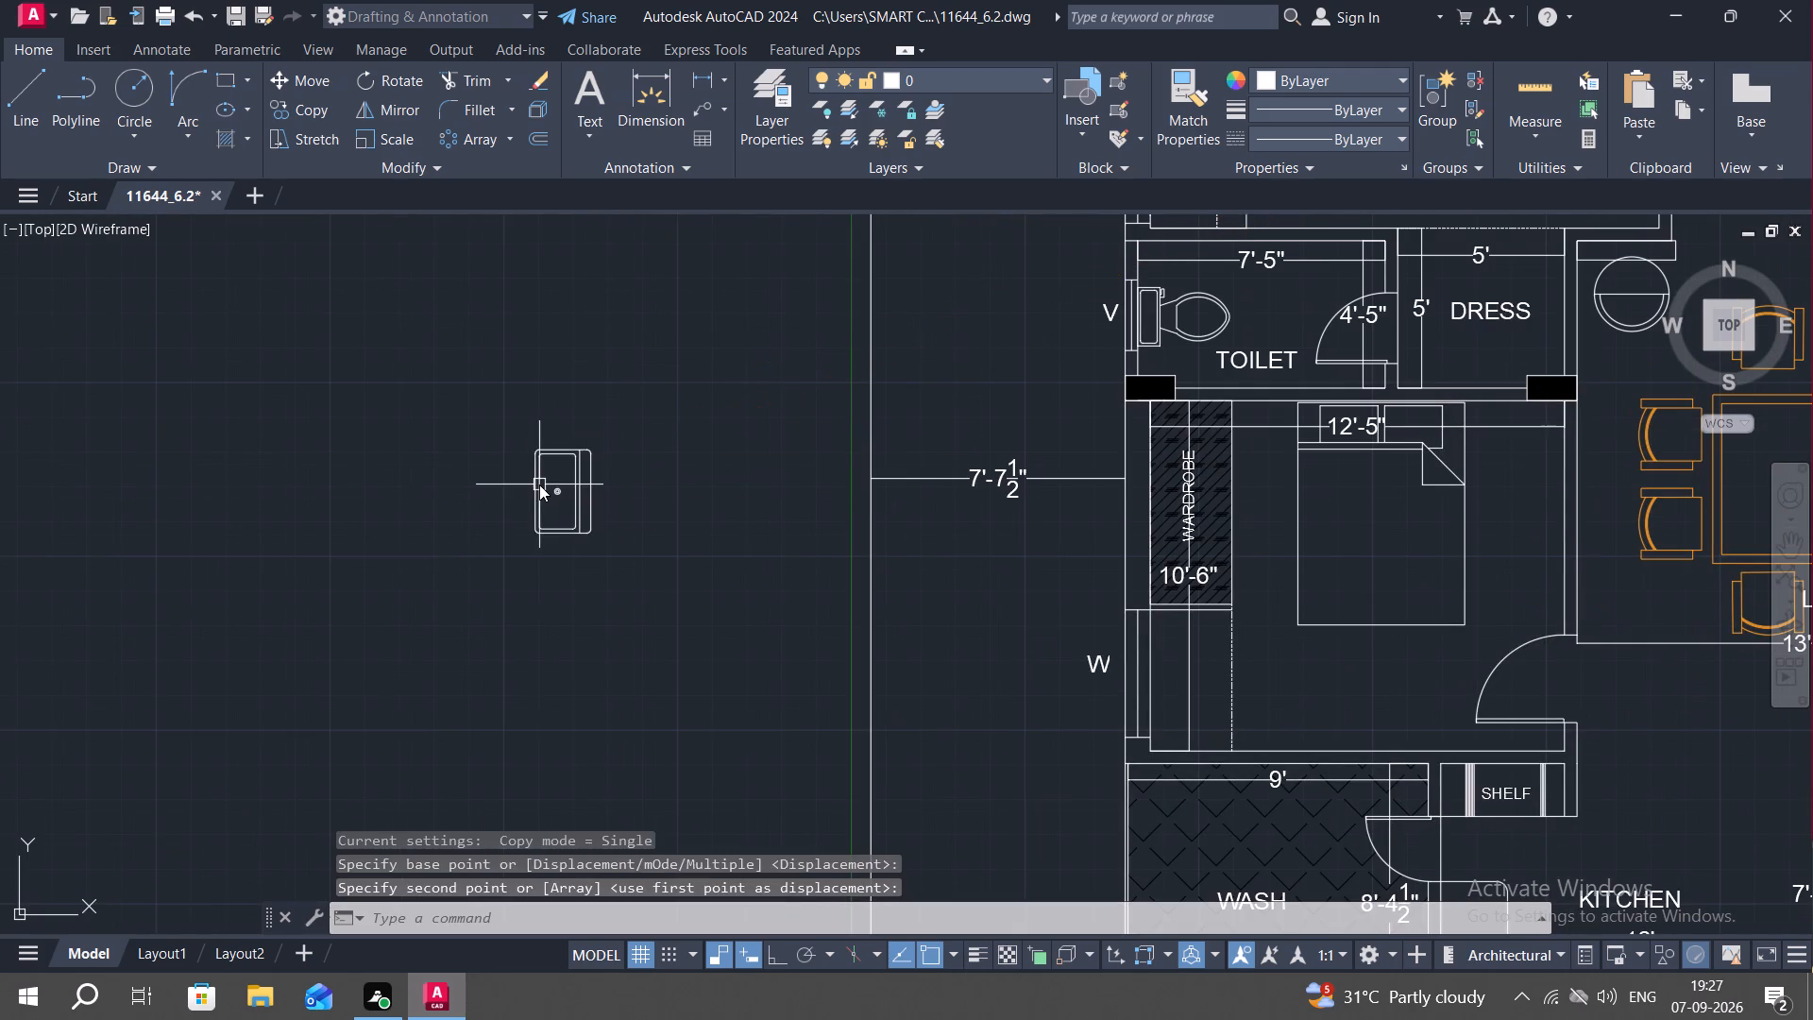
{"action": "key", "text": "Escape"}
Rotate the copied washbasin west of the plan by 180° about its upper corner, with Ortho on.
{"action": "type", "text": "RO"}
{"action": "key", "text": "space"}
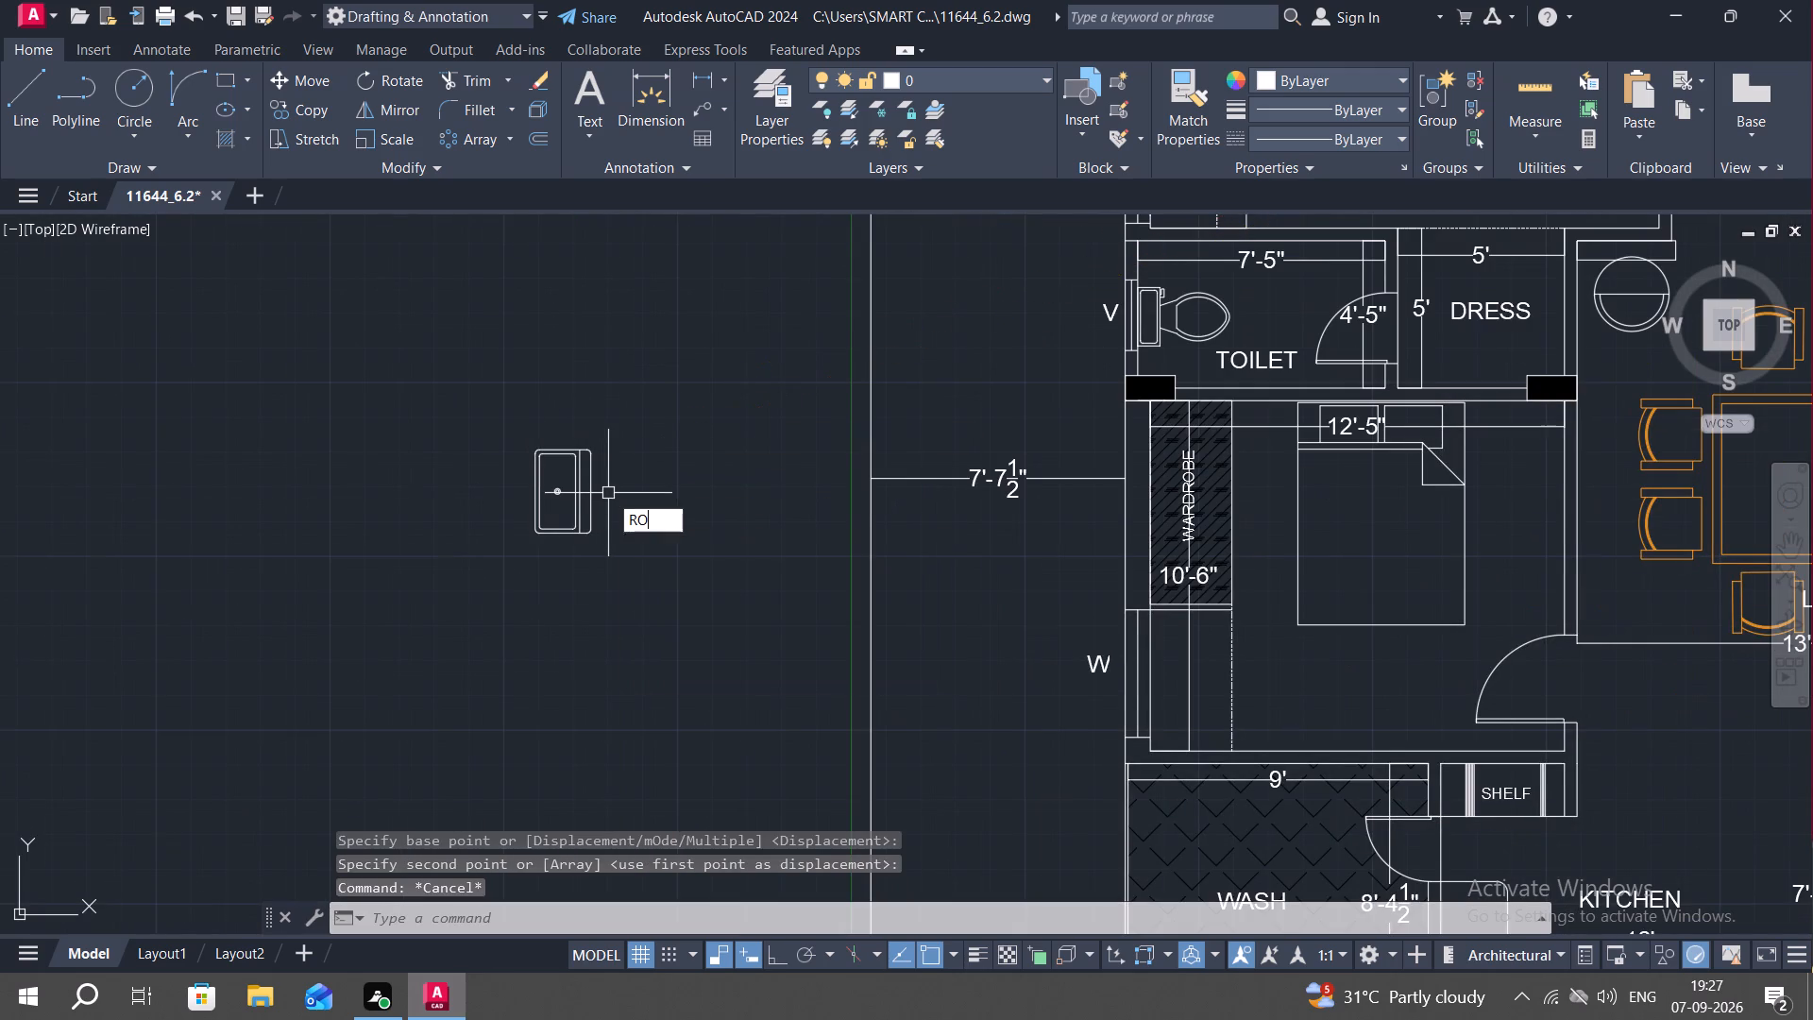
{"action": "left_click", "coordinate": [587, 497]}
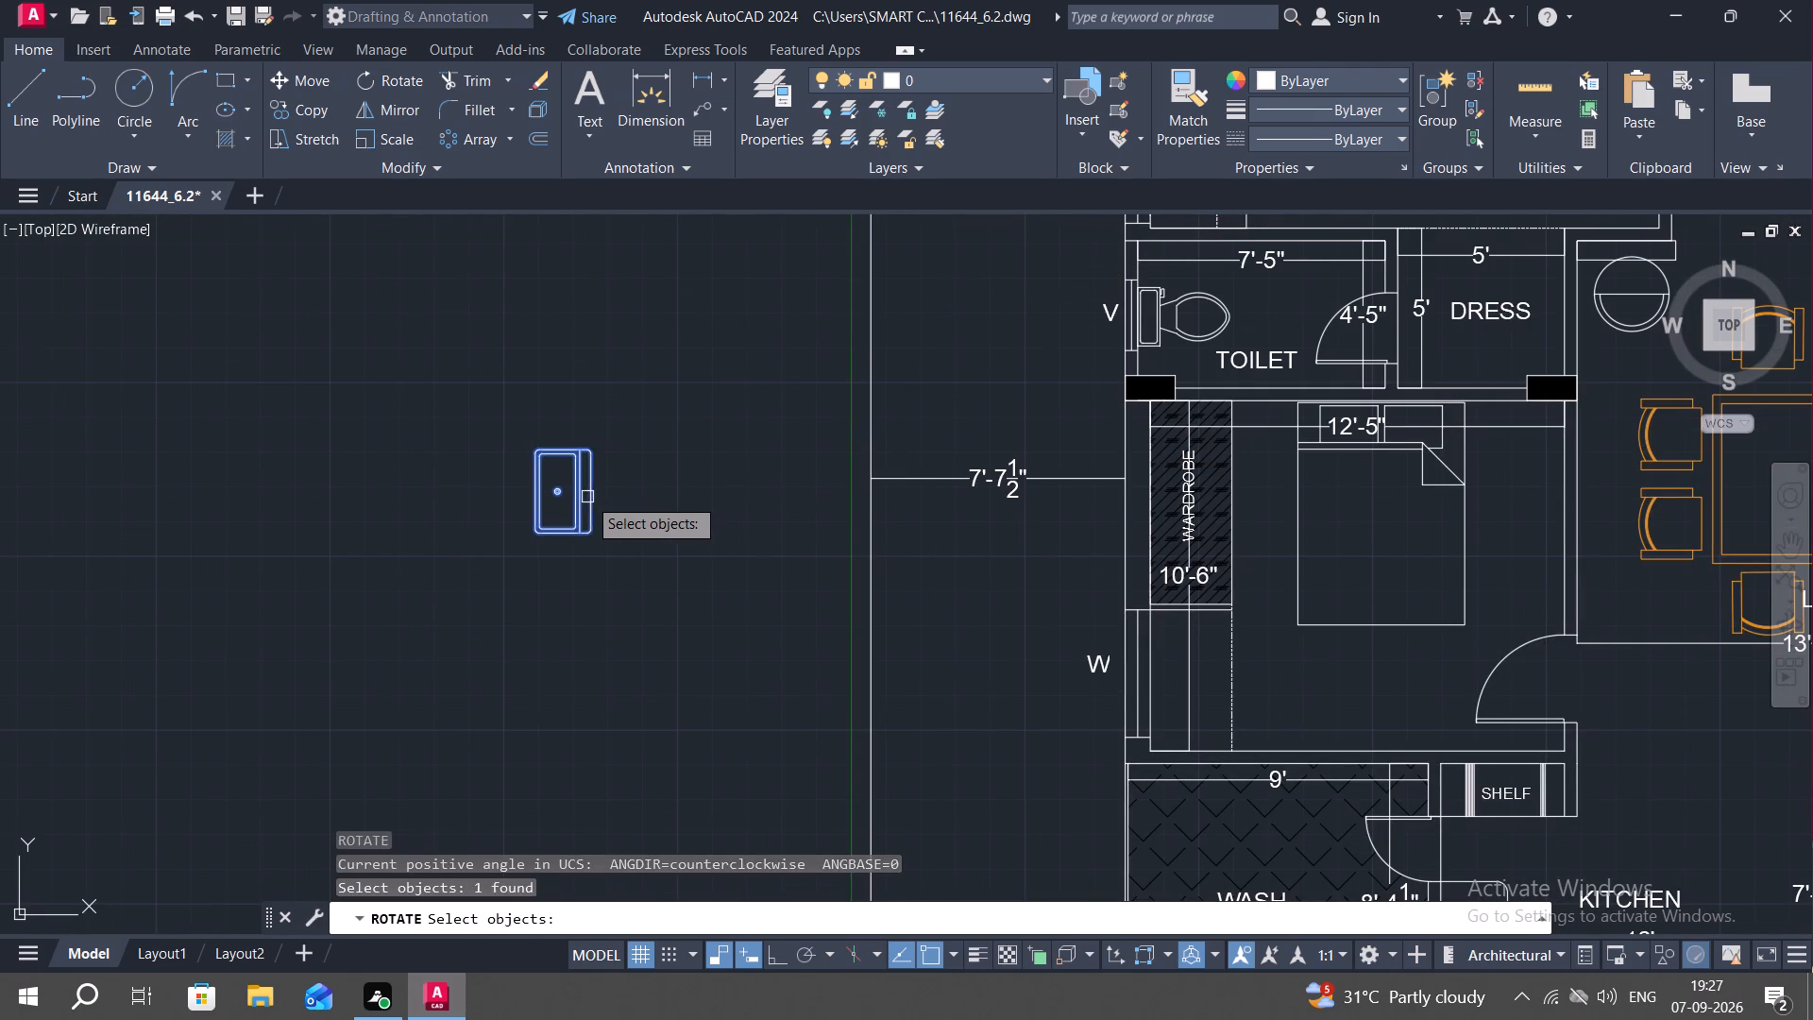
{"action": "right_click", "coordinate": [589, 488]}
{"action": "left_click", "coordinate": [591, 454]}
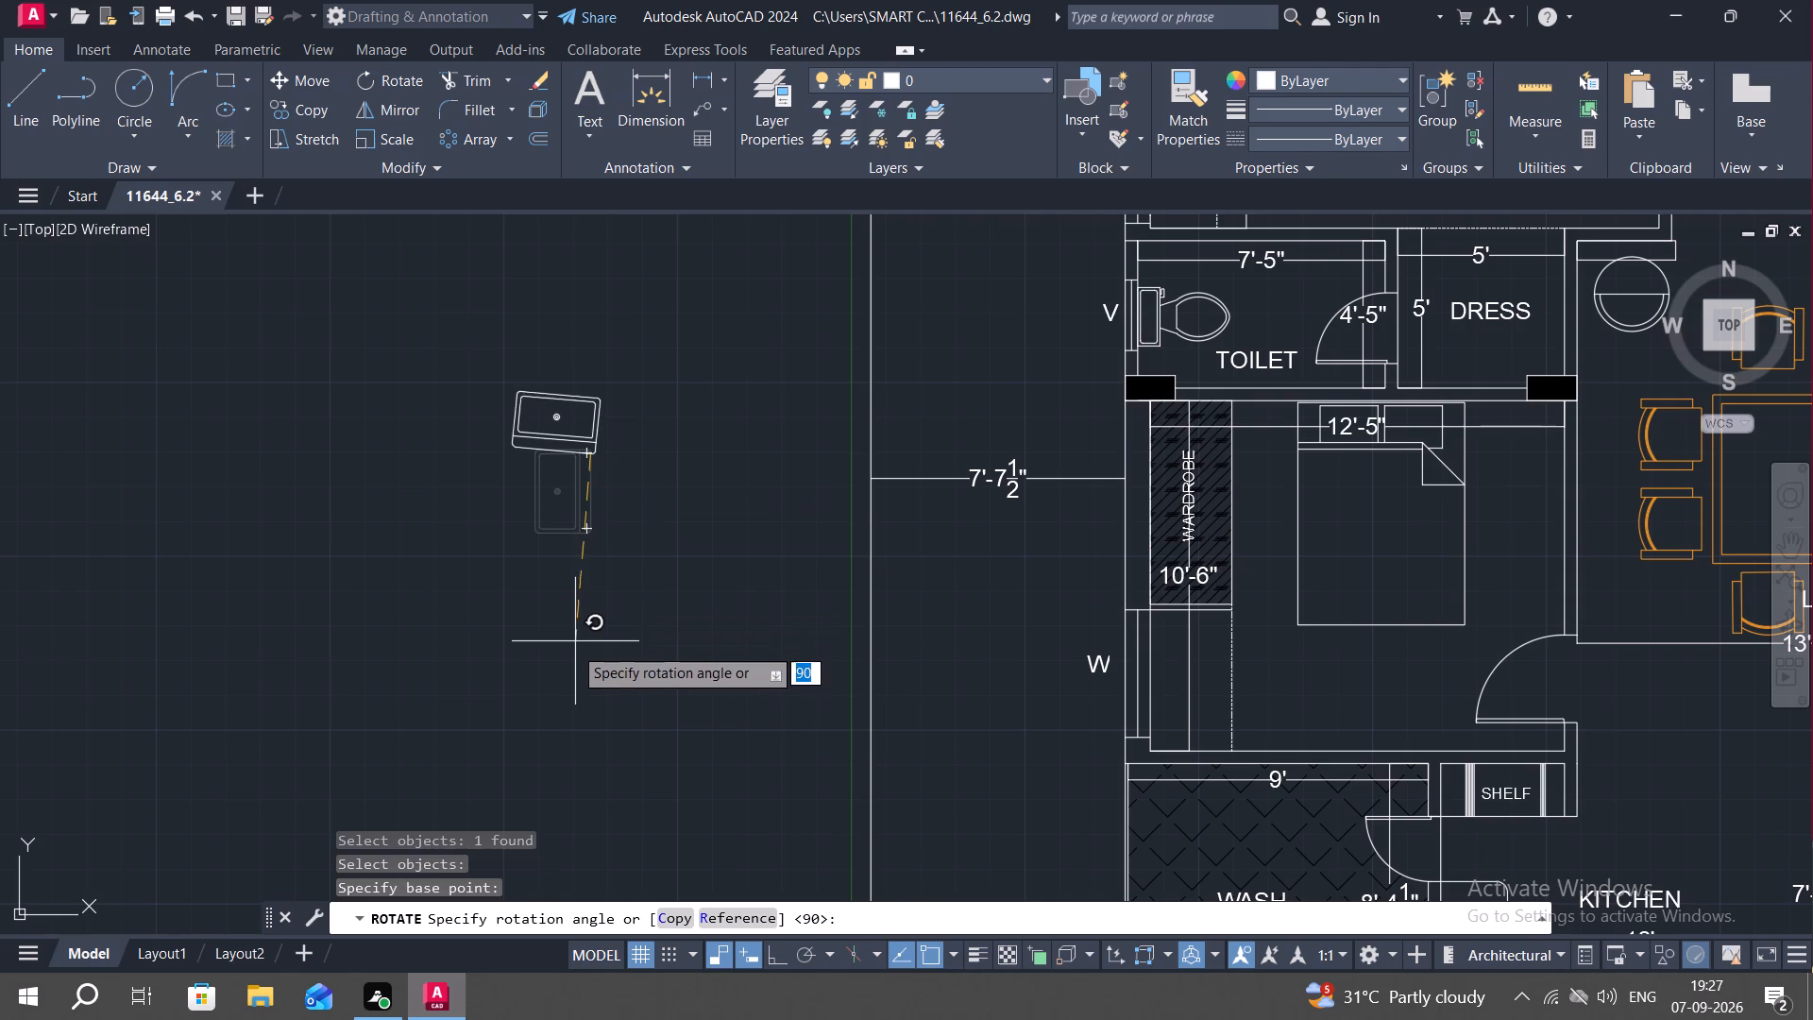
{"action": "key", "text": "F8"}
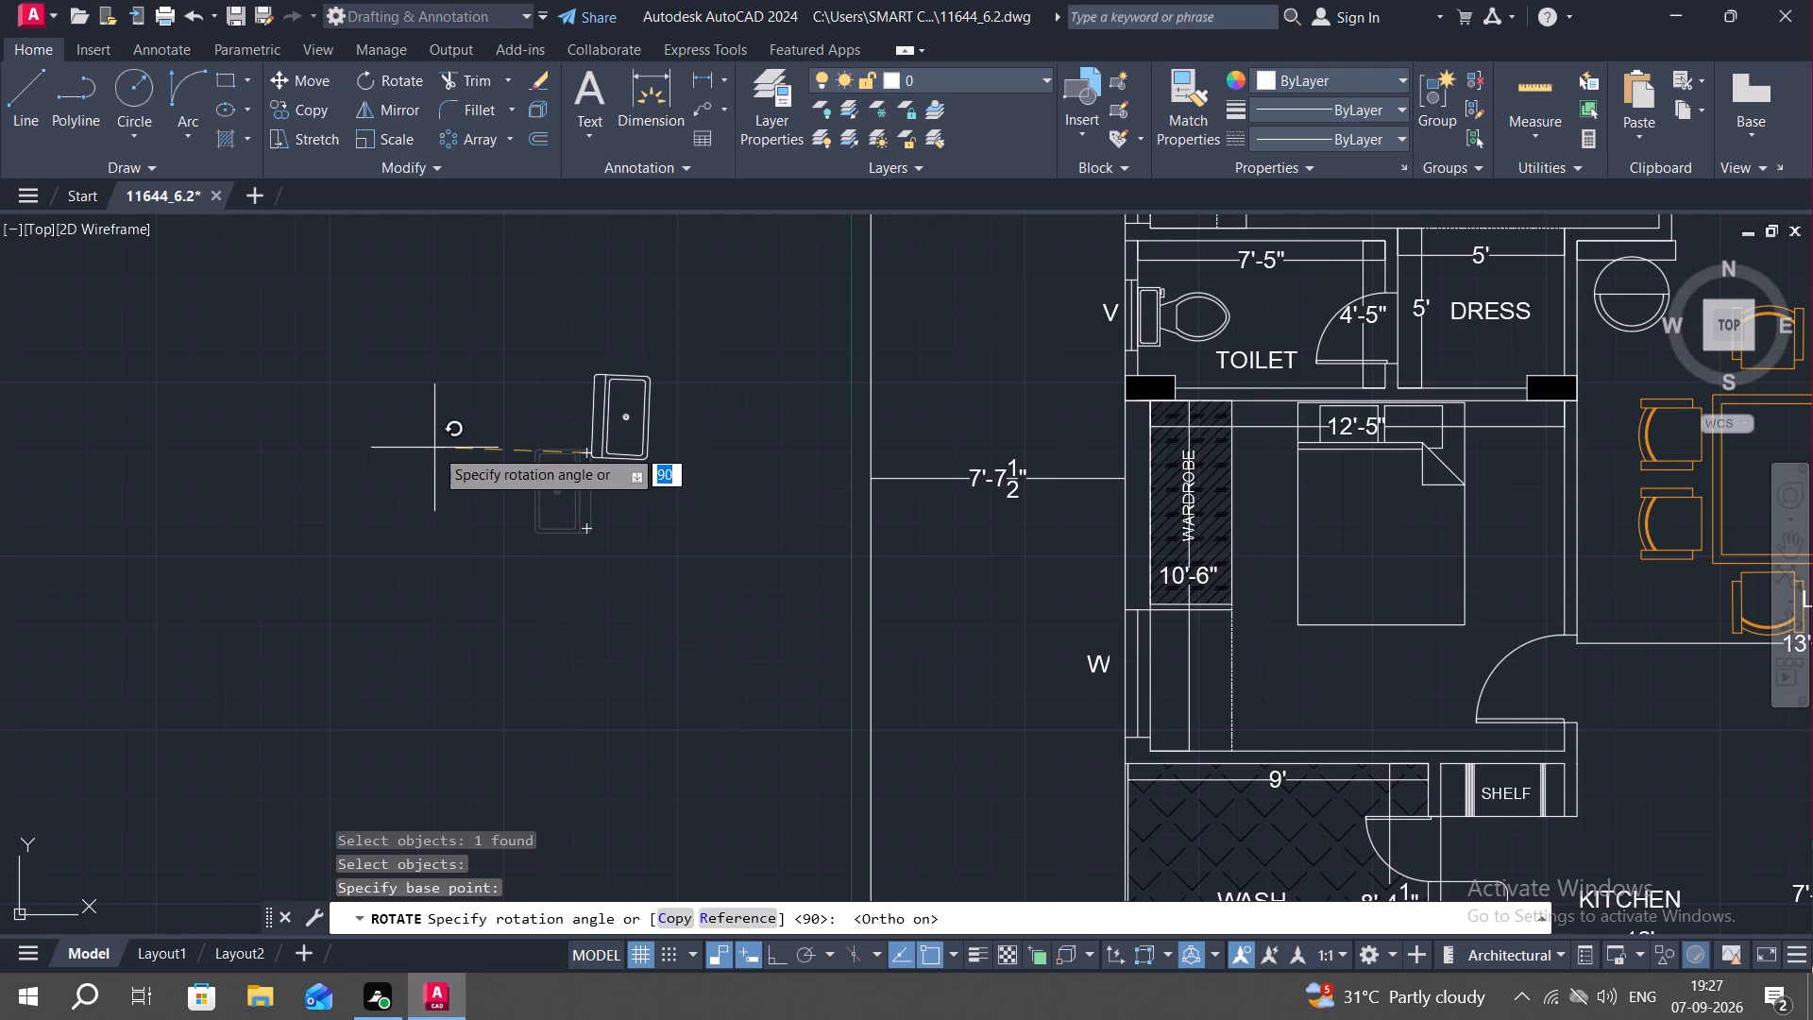
{"action": "left_click", "coordinate": [434, 448]}
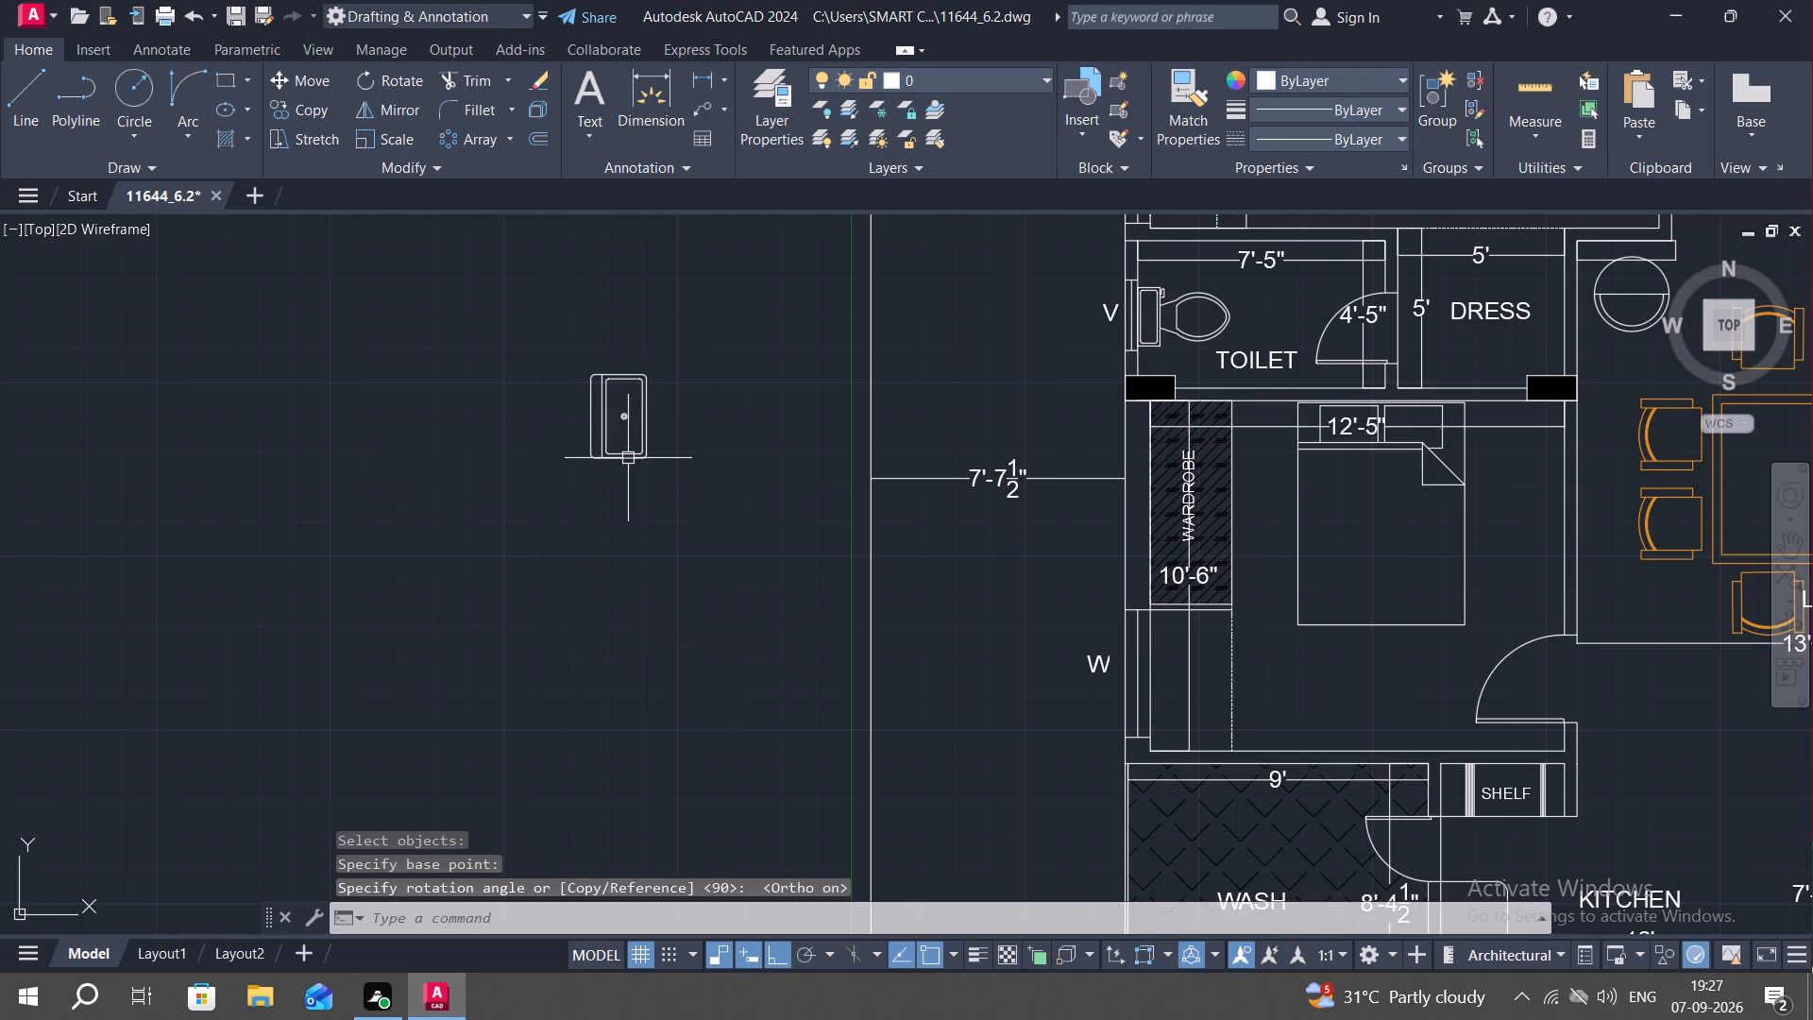
Copy the rotated washbasin west of the plan to a spot directly below it, with Ortho on.
{"action": "type", "text": "CO"}
{"action": "key", "text": "space"}
{"action": "left_click", "coordinate": [620, 456]}
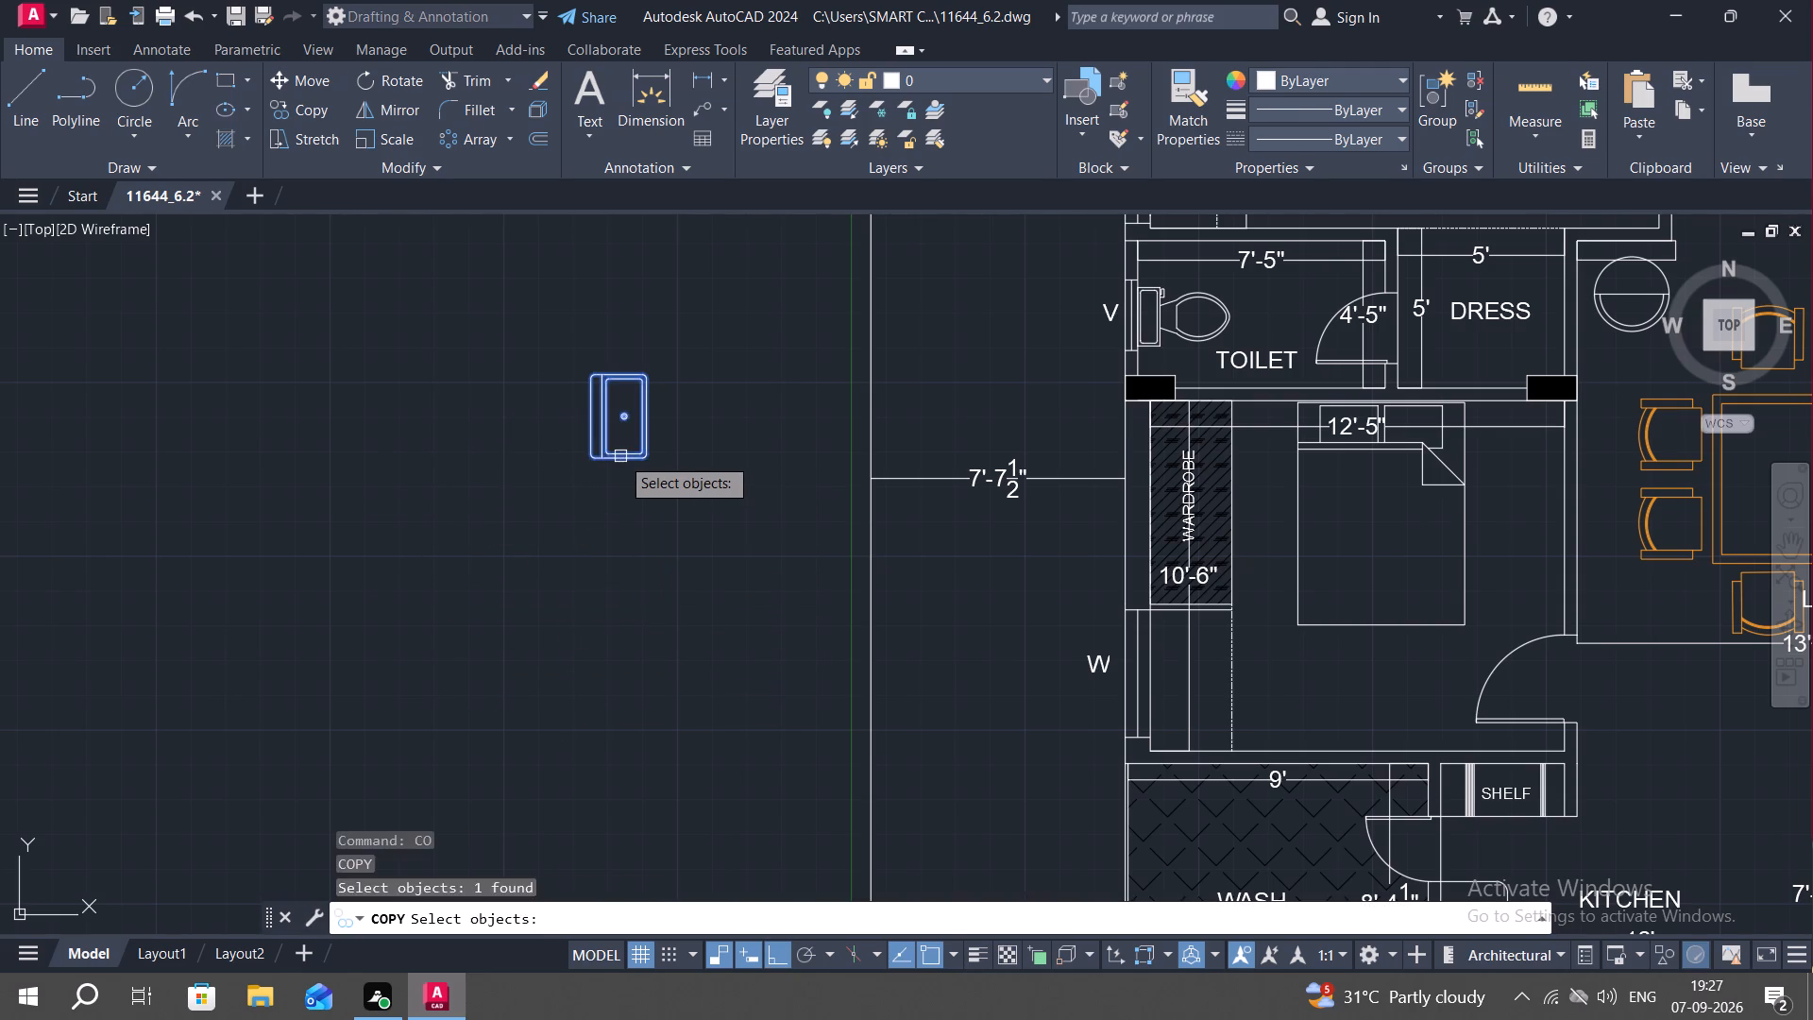
{"action": "right_click", "coordinate": [620, 456]}
{"action": "left_click", "coordinate": [620, 456]}
{"action": "left_click", "coordinate": [391, 714]}
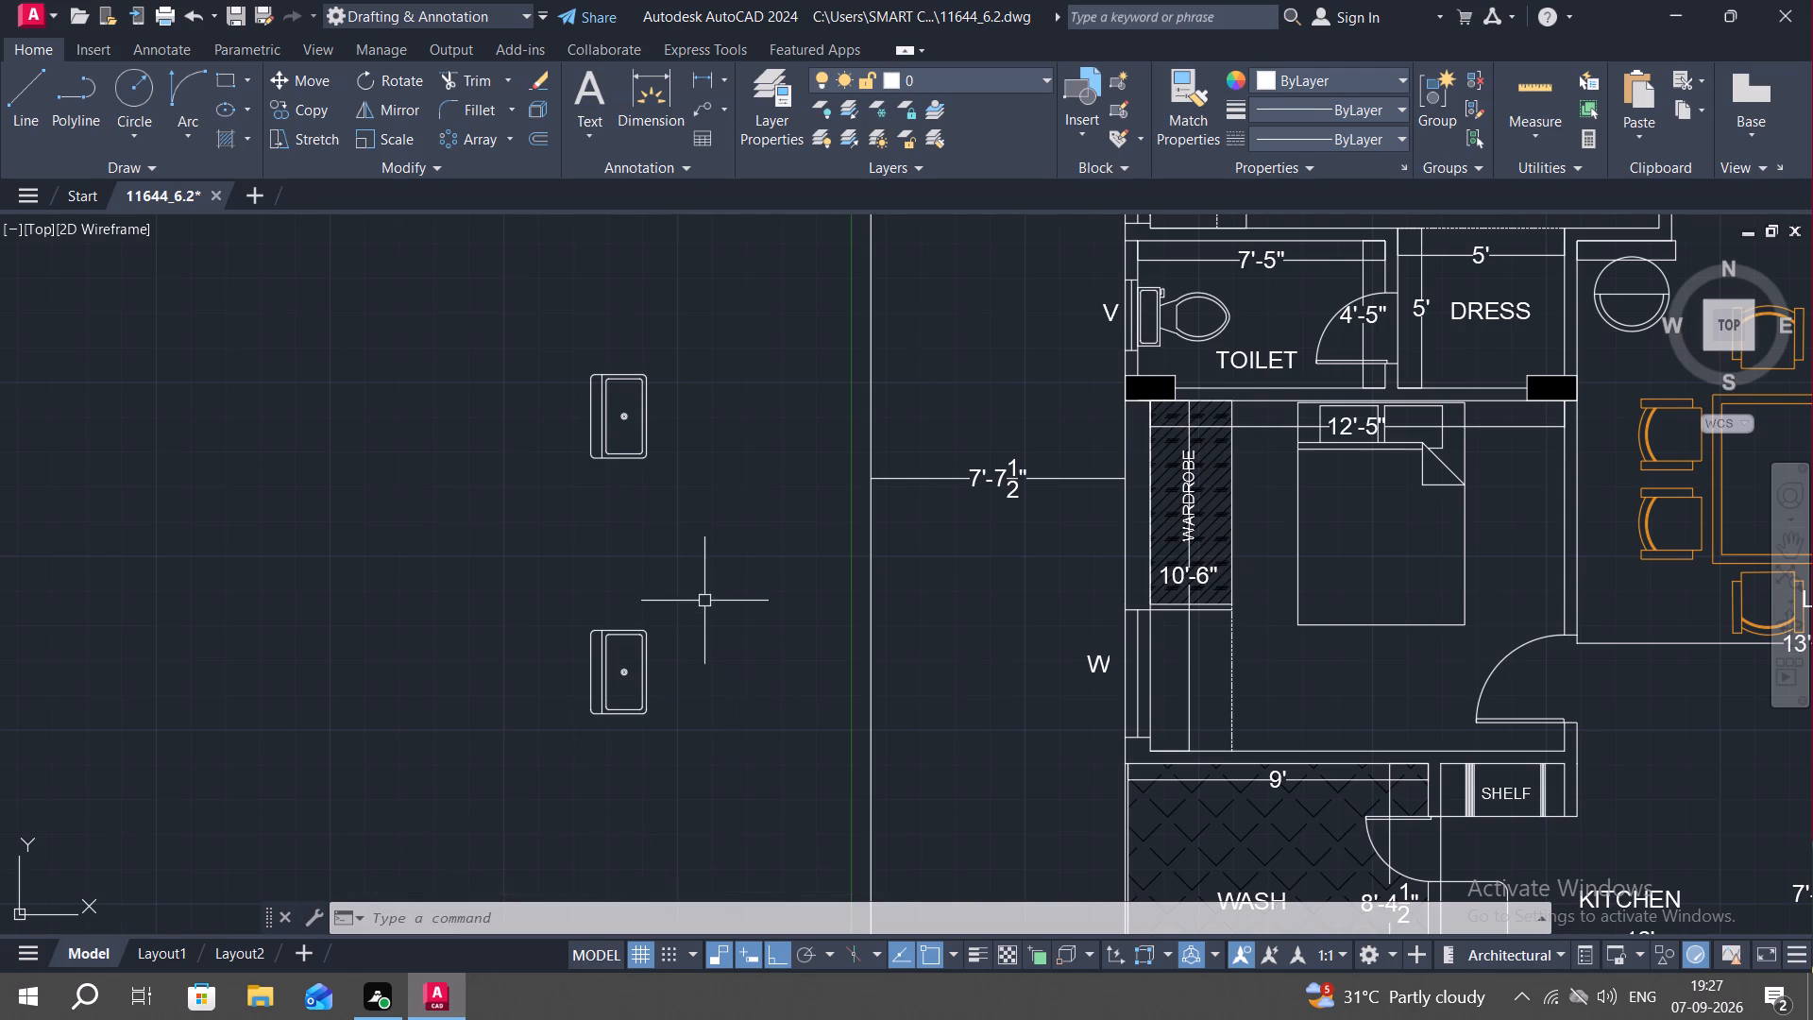
Scale the upper washbasin west of the plan down to about half size about its lower-left corner.
{"action": "key", "text": "c"}
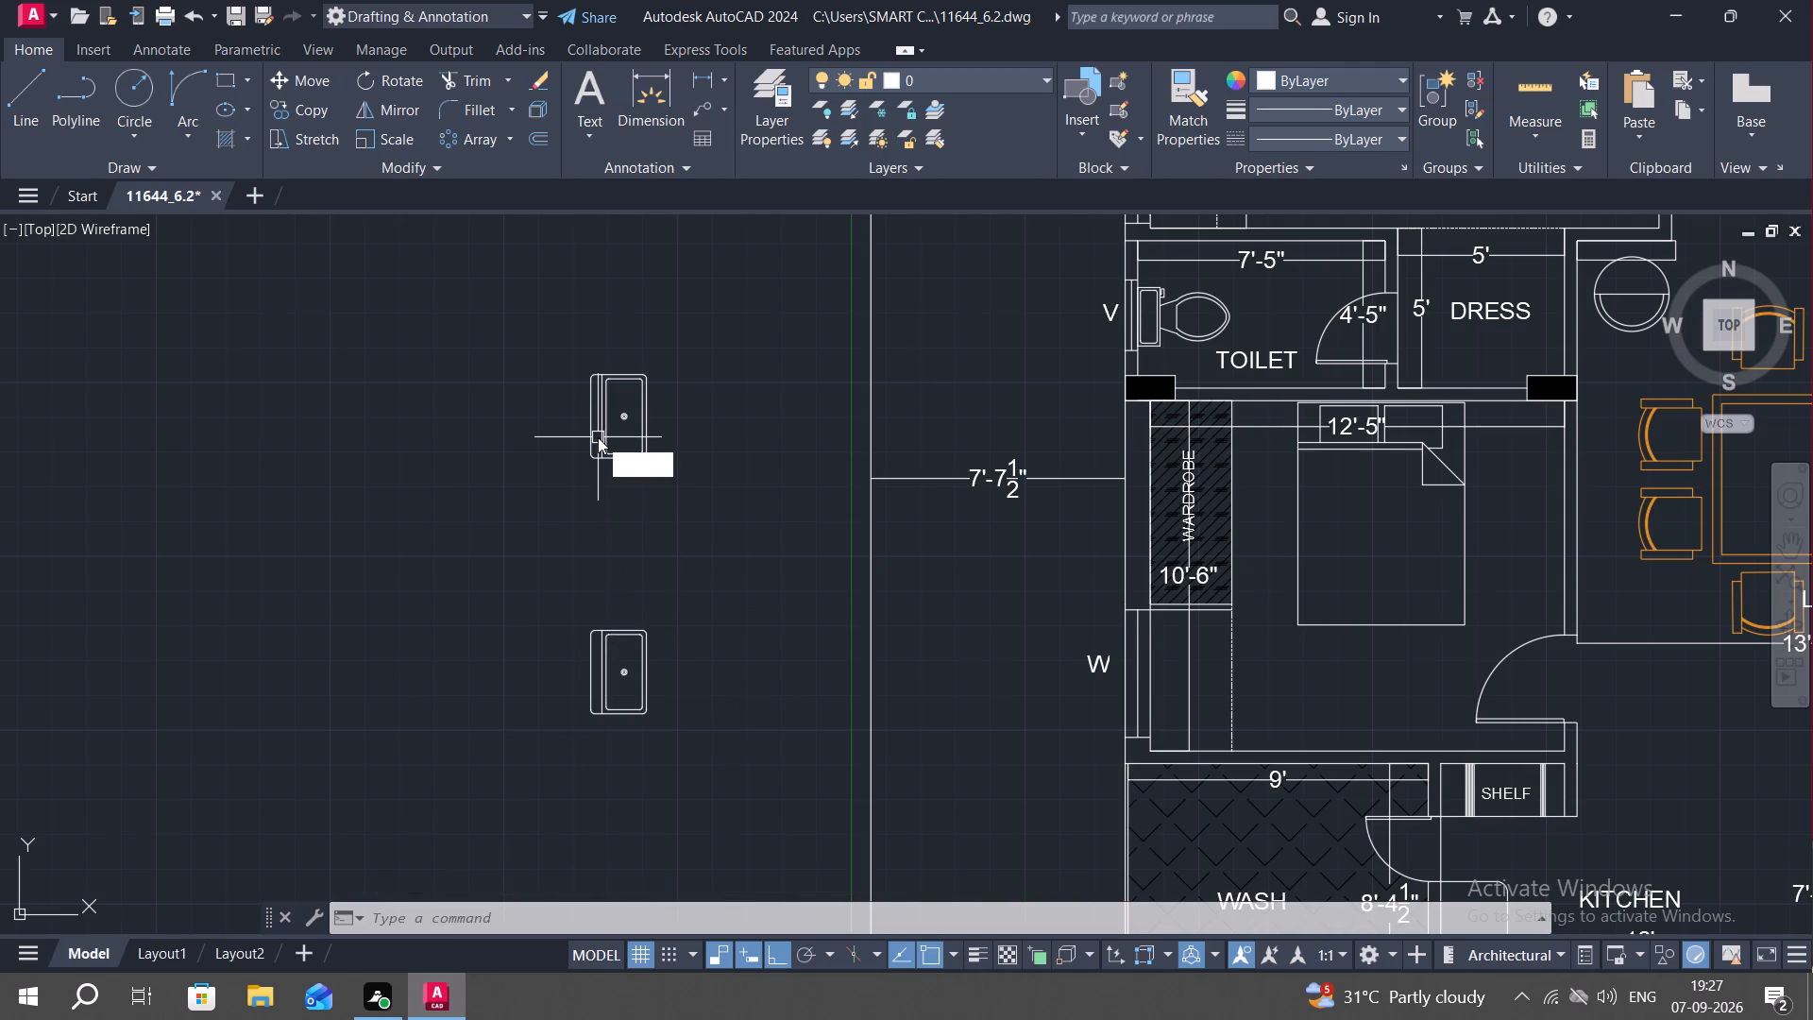
{"action": "key", "text": "Escape"}
{"action": "type", "text": "SC"}
{"action": "key", "text": "space"}
{"action": "left_click", "coordinate": [600, 440]}
{"action": "right_click", "coordinate": [600, 440]}
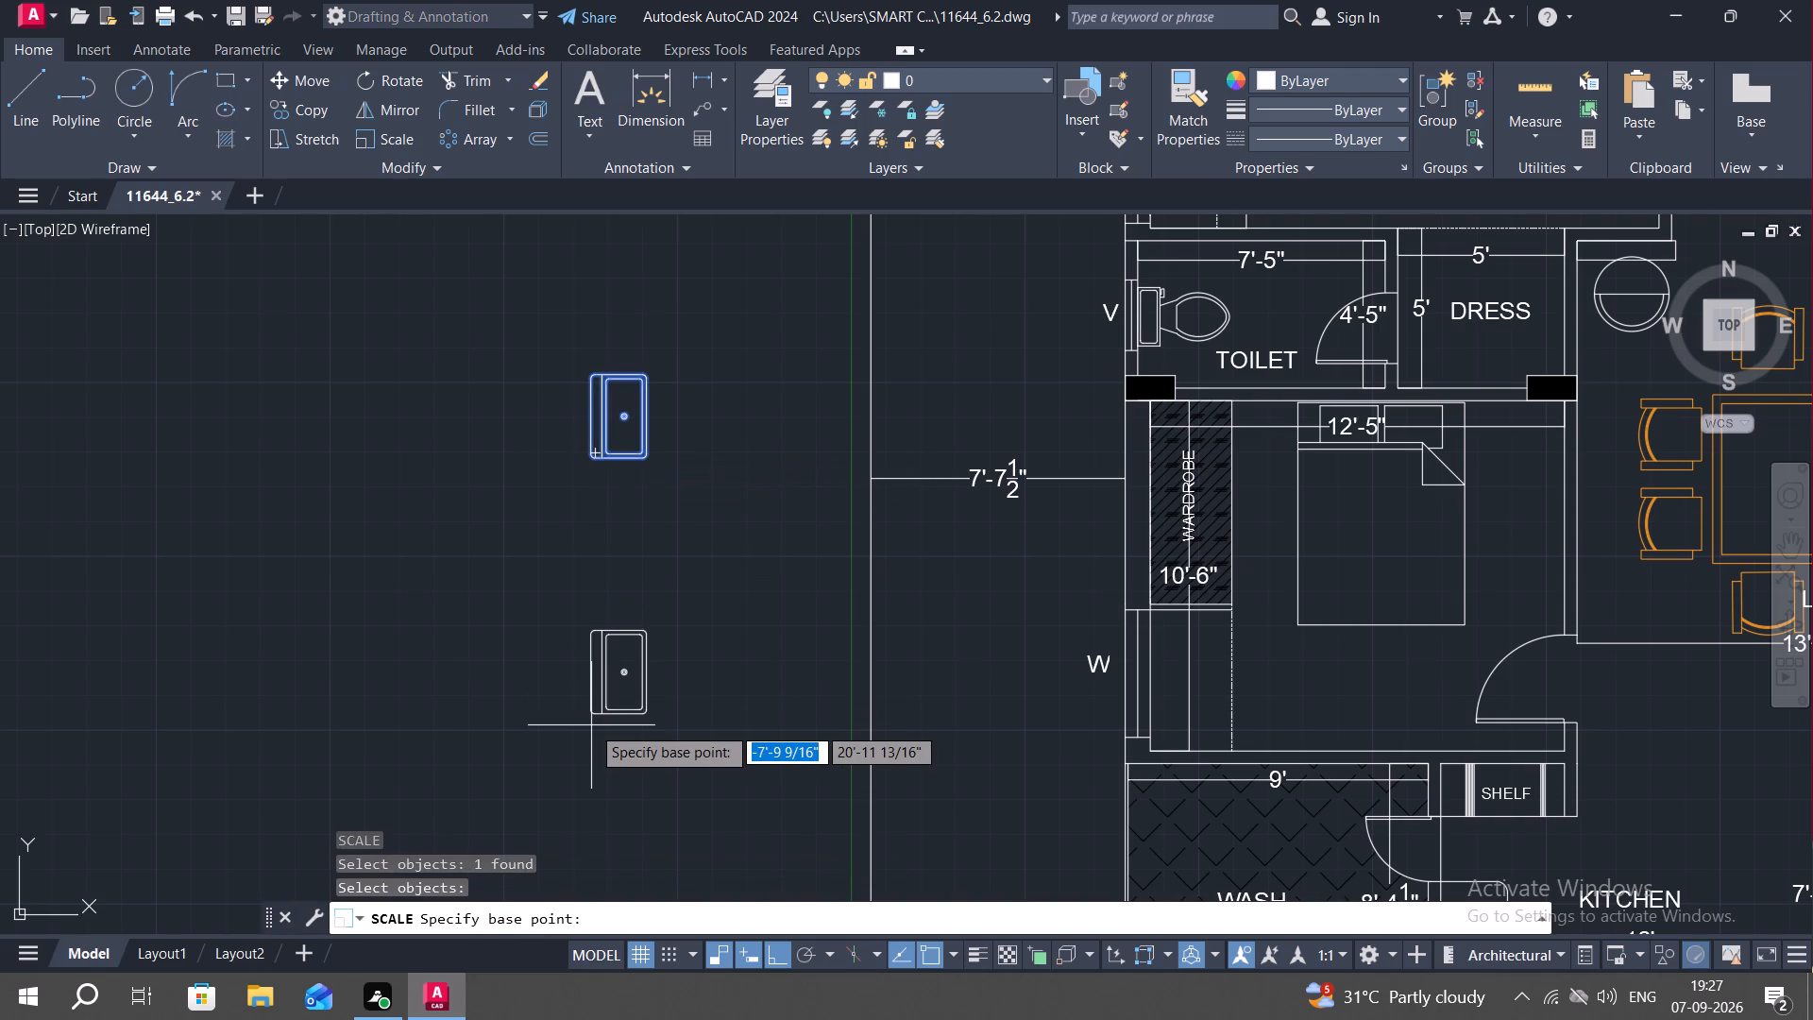
{"action": "left_click", "coordinate": [590, 453]}
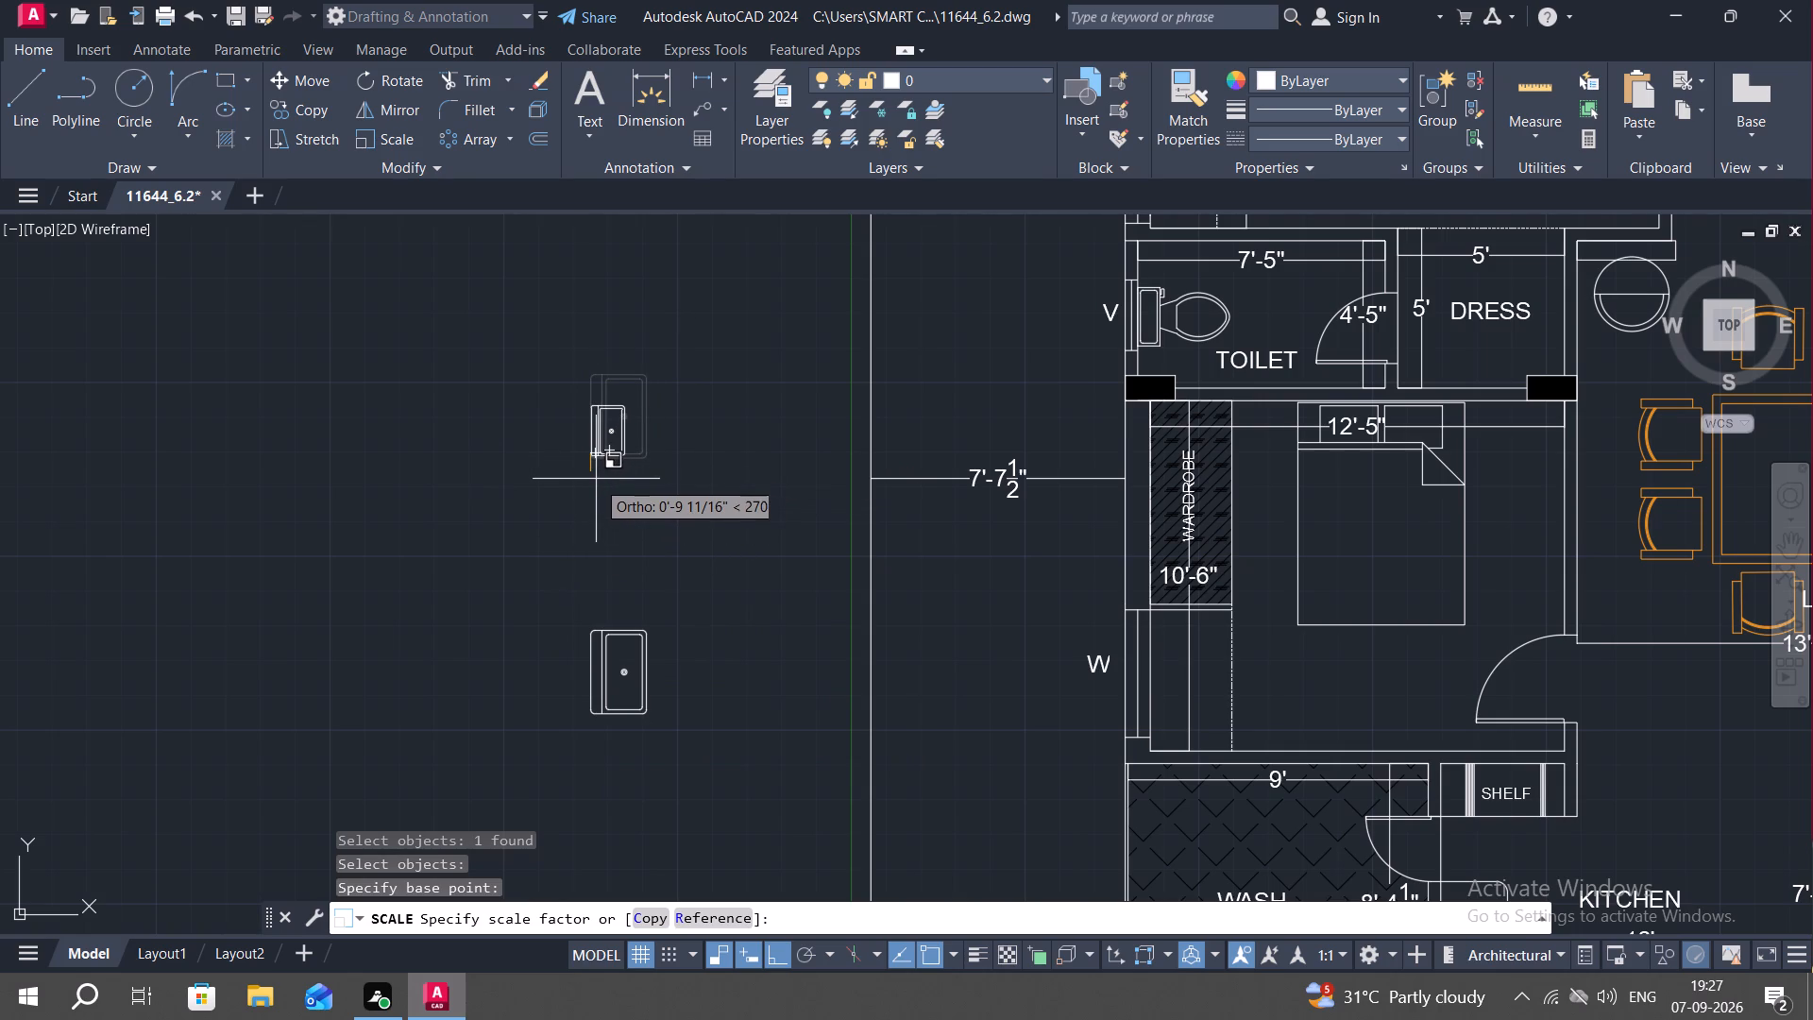
{"action": "left_click", "coordinate": [596, 473]}
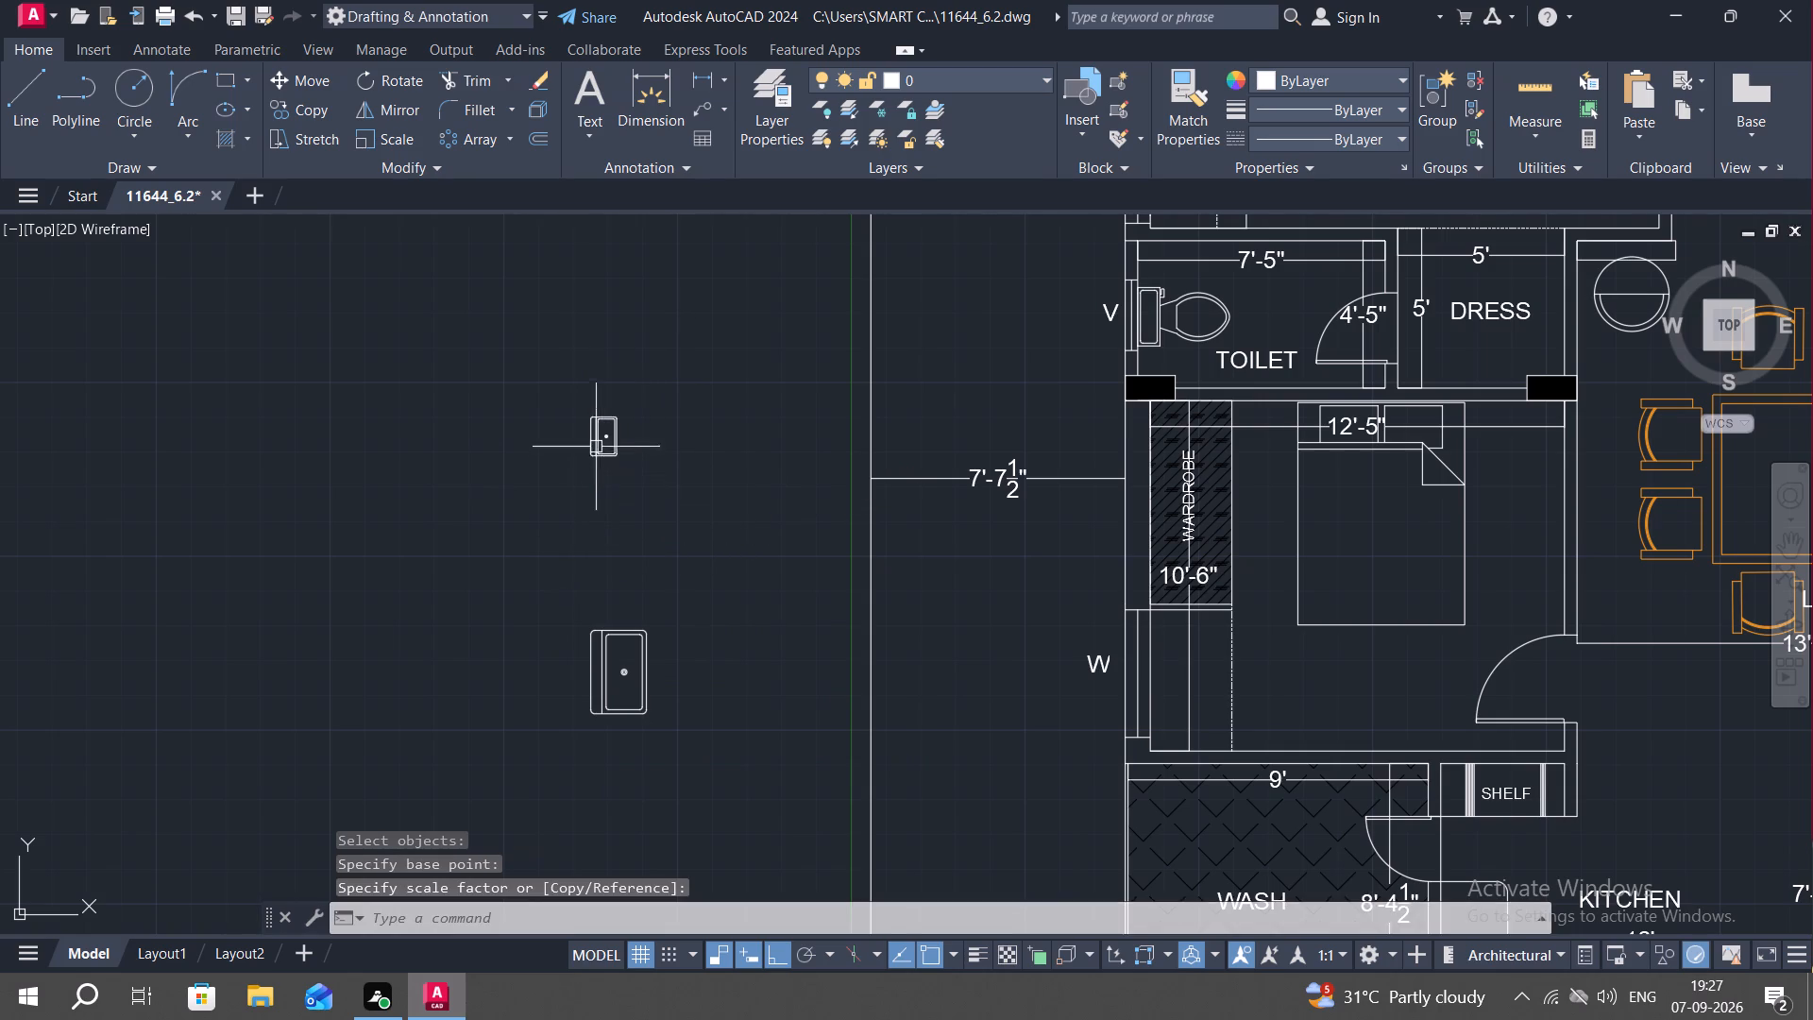
Copy the reduced washbasin into the north-west corner of the right unit's corridor-side TOILET, with Ortho off.
{"action": "scroll", "coordinate": [599, 445], "scroll_direction": "up", "scroll_amount": 2}
{"action": "key", "text": "c"}
{"action": "key", "text": "o"}
{"action": "key", "text": "space"}
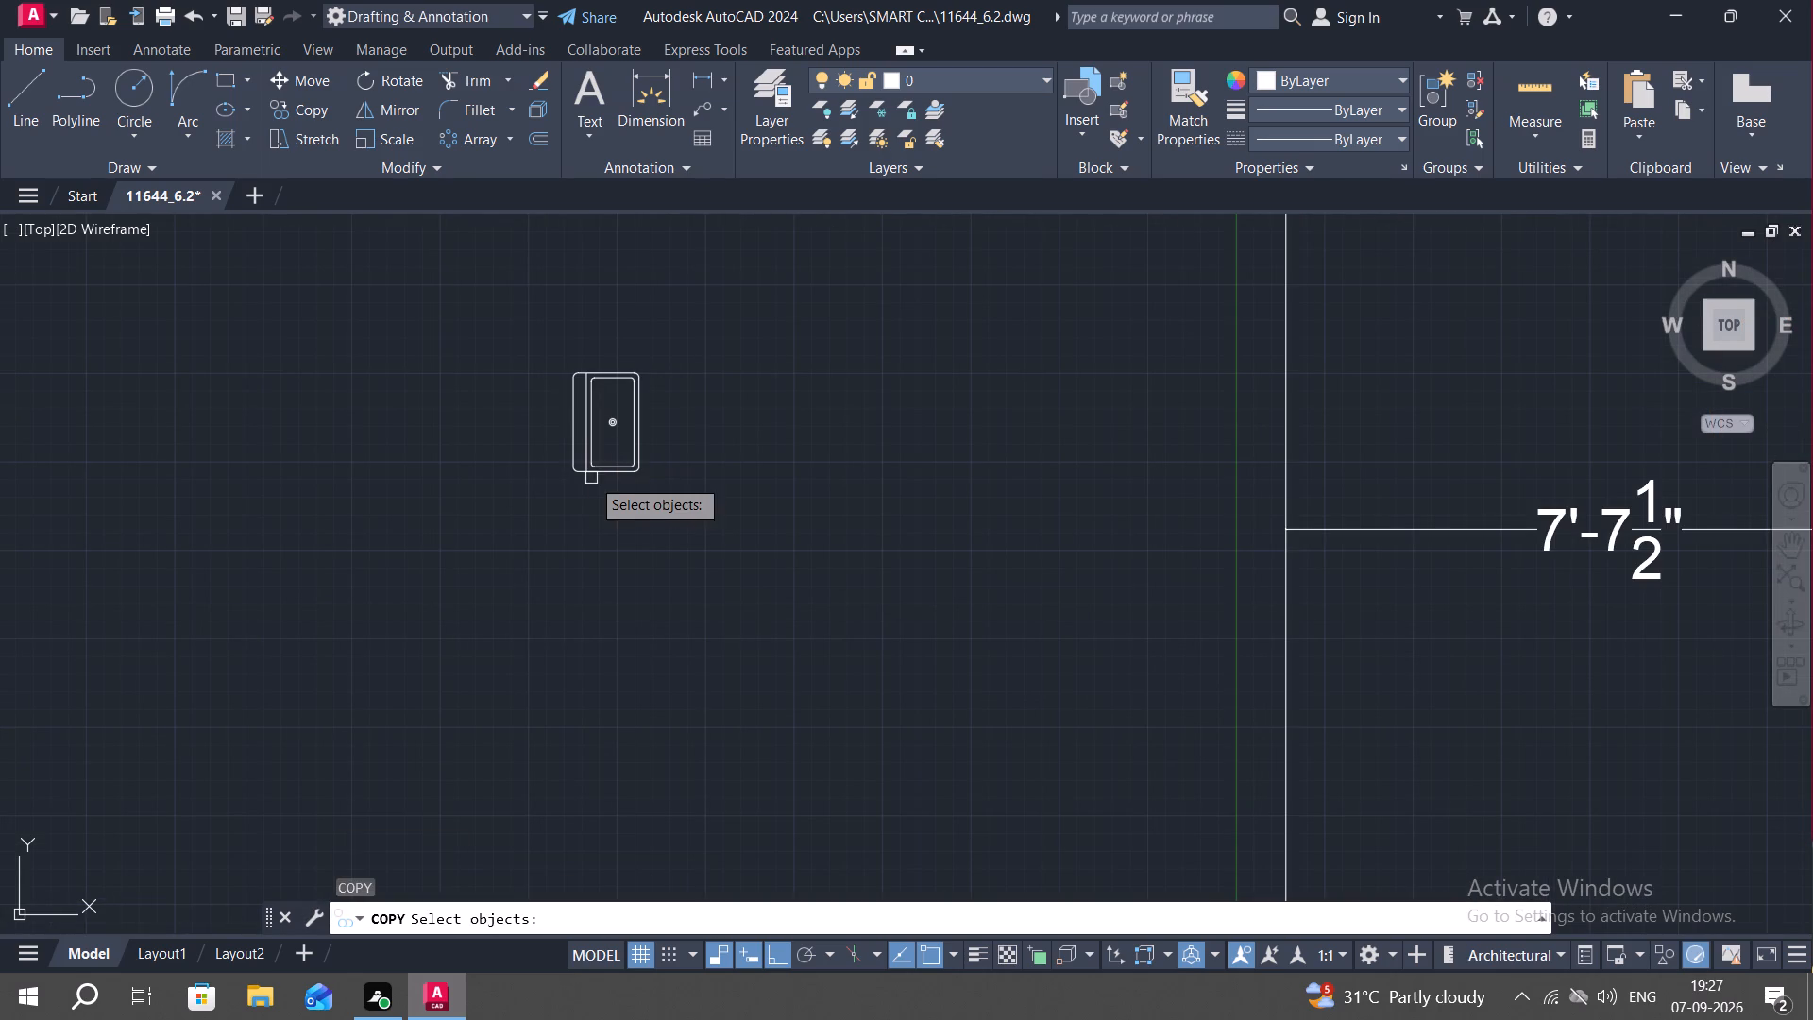
{"action": "left_click", "coordinate": [611, 473]}
{"action": "right_click", "coordinate": [610, 473]}
{"action": "left_click", "coordinate": [628, 470]}
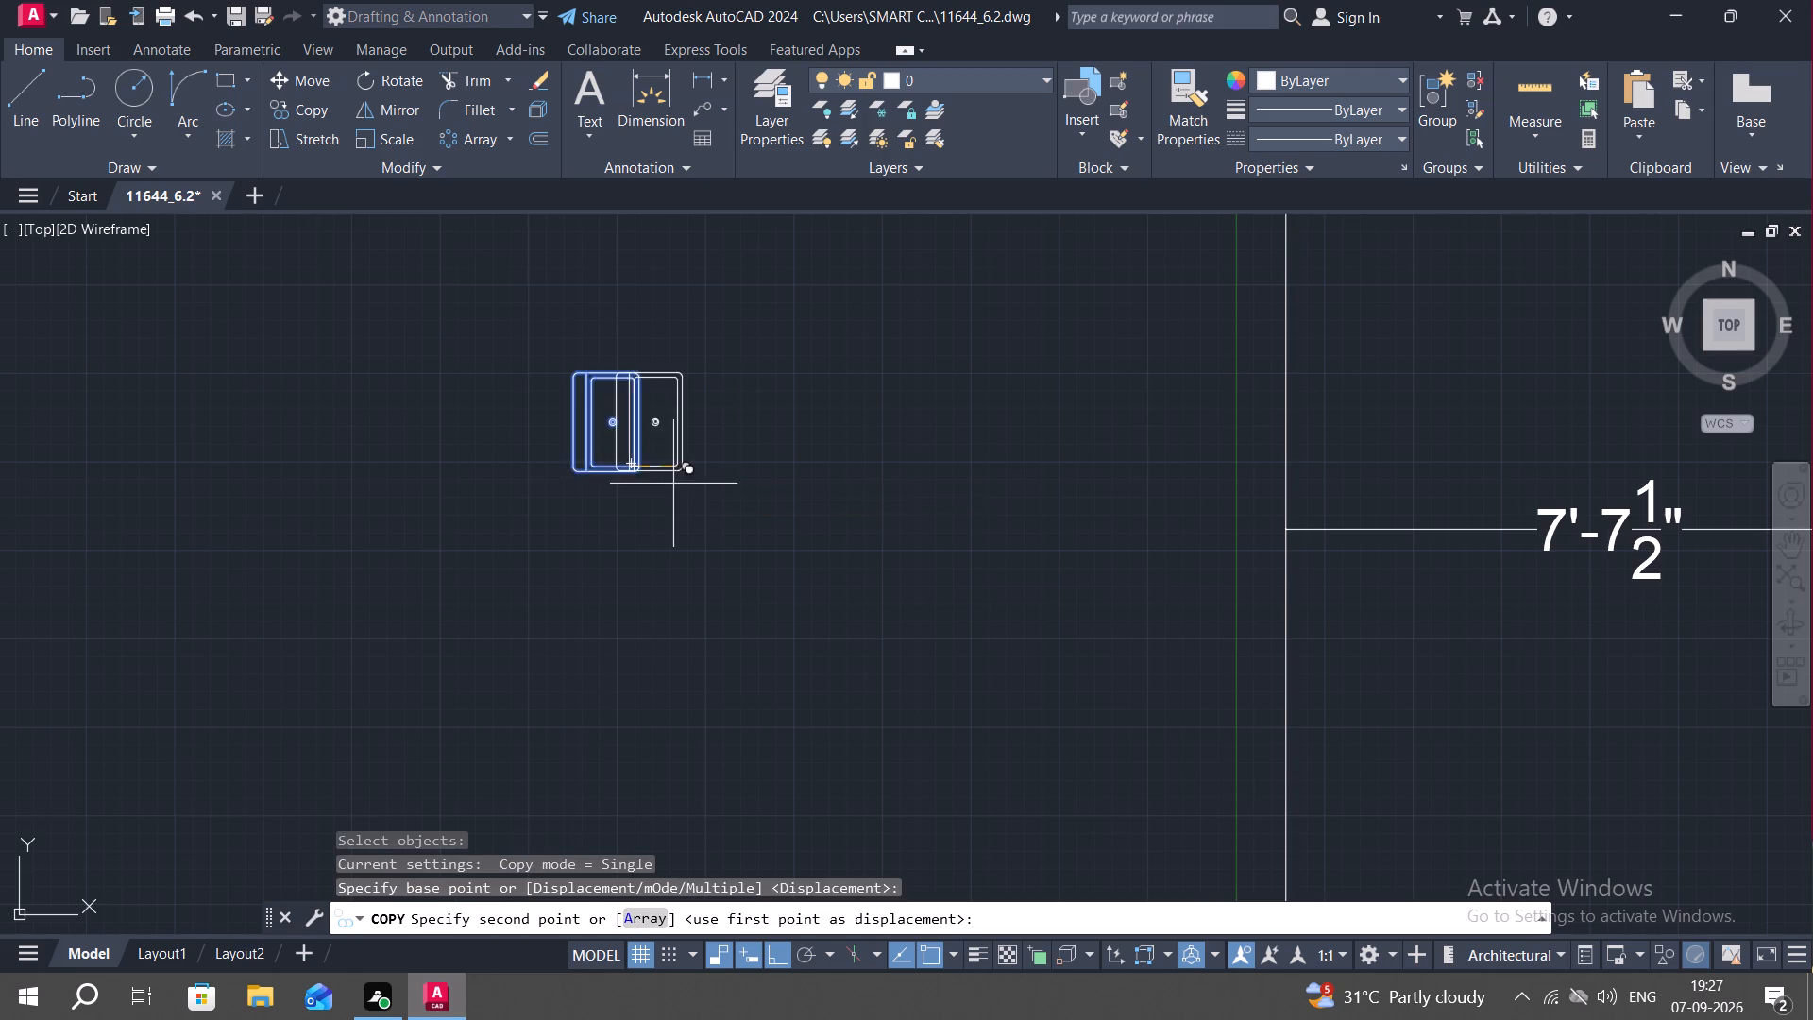
{"action": "scroll", "coordinate": [877, 499], "scroll_direction": "down", "scroll_amount": 3}
{"action": "middle_click_drag", "start_coordinate": [887, 503], "coordinate": [1125, 550]}
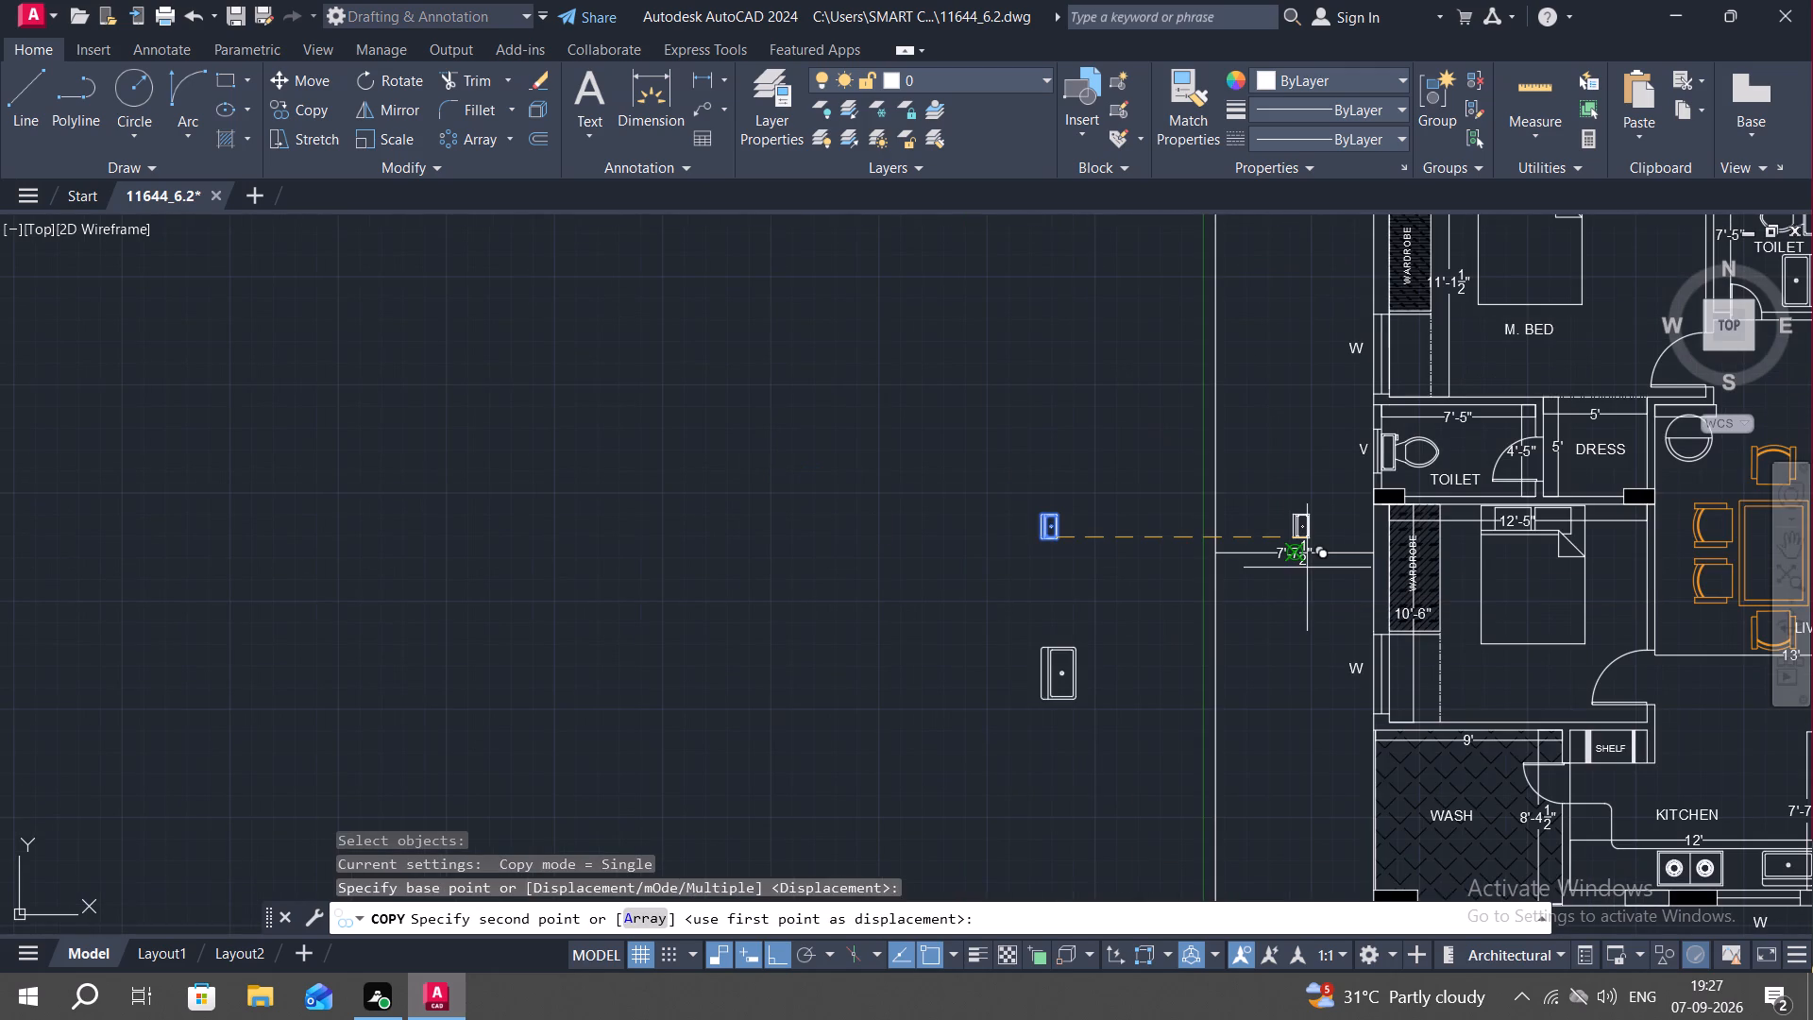
{"action": "middle_click_drag", "start_coordinate": [1296, 559], "coordinate": [741, 484]}
{"action": "scroll", "coordinate": [810, 518], "scroll_direction": "down", "scroll_amount": 1}
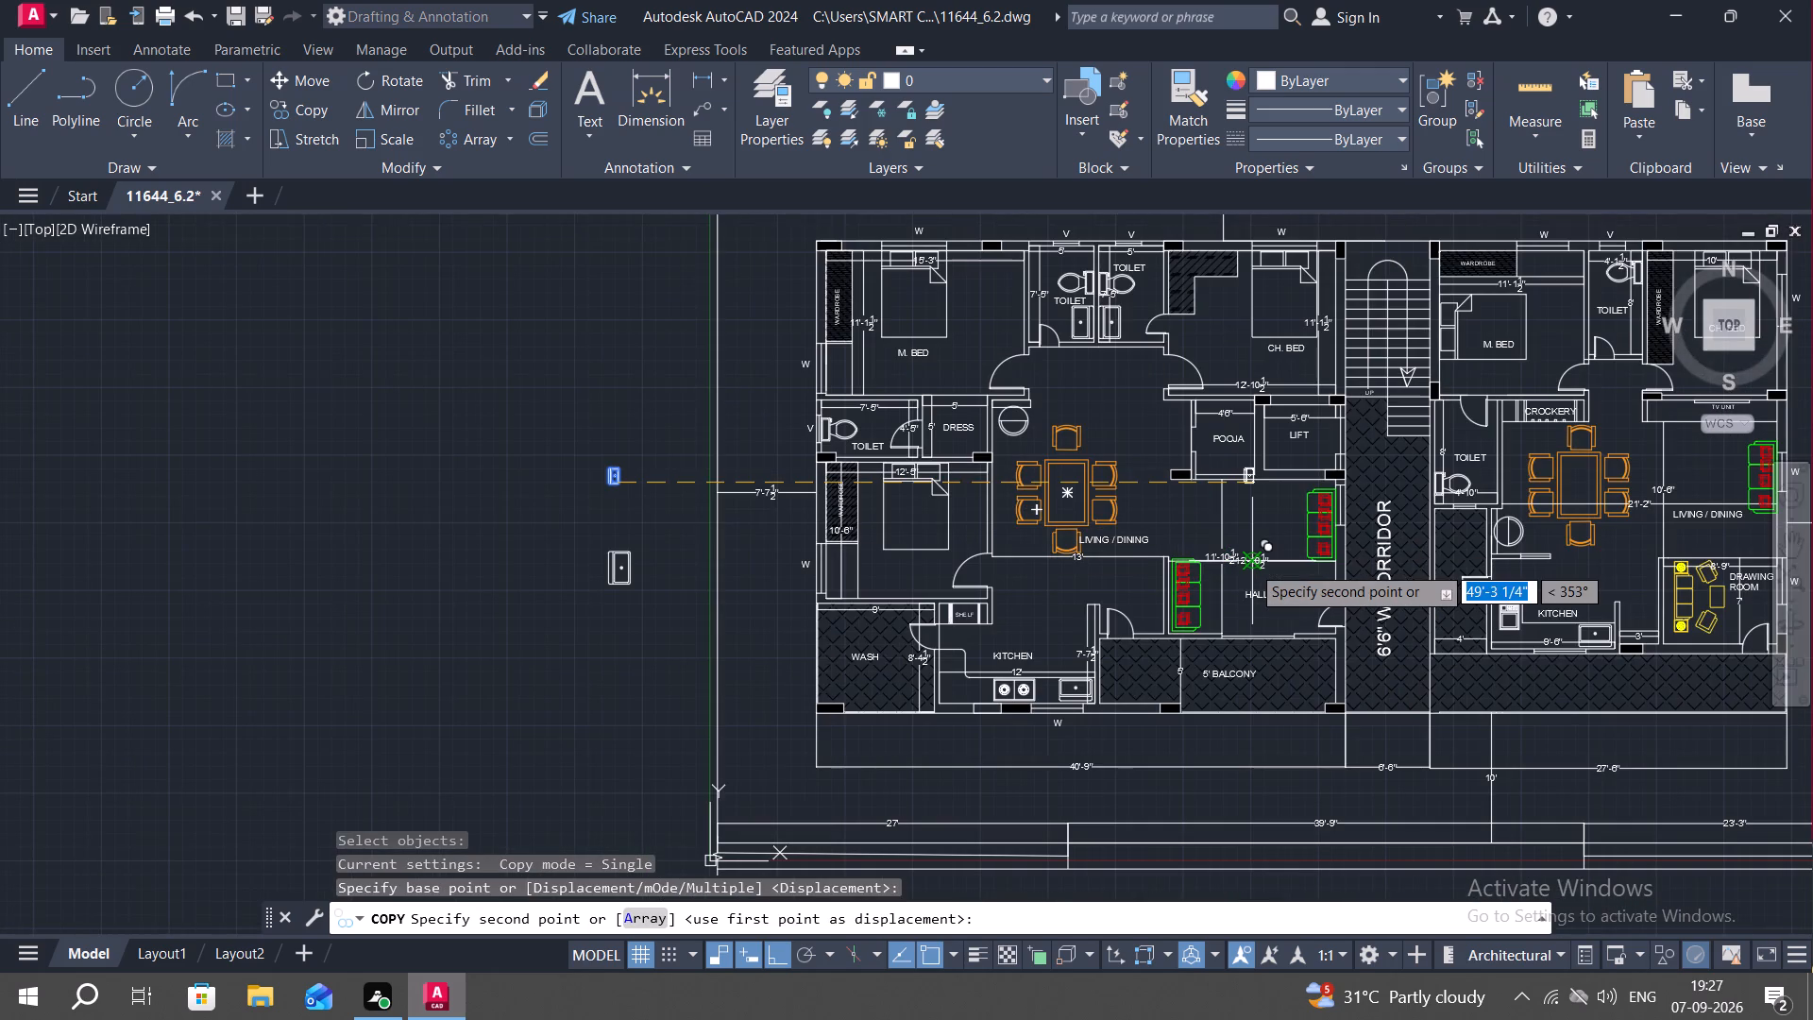
{"action": "key", "text": "F8"}
{"action": "scroll", "coordinate": [1452, 426], "scroll_direction": "up", "scroll_amount": 3}
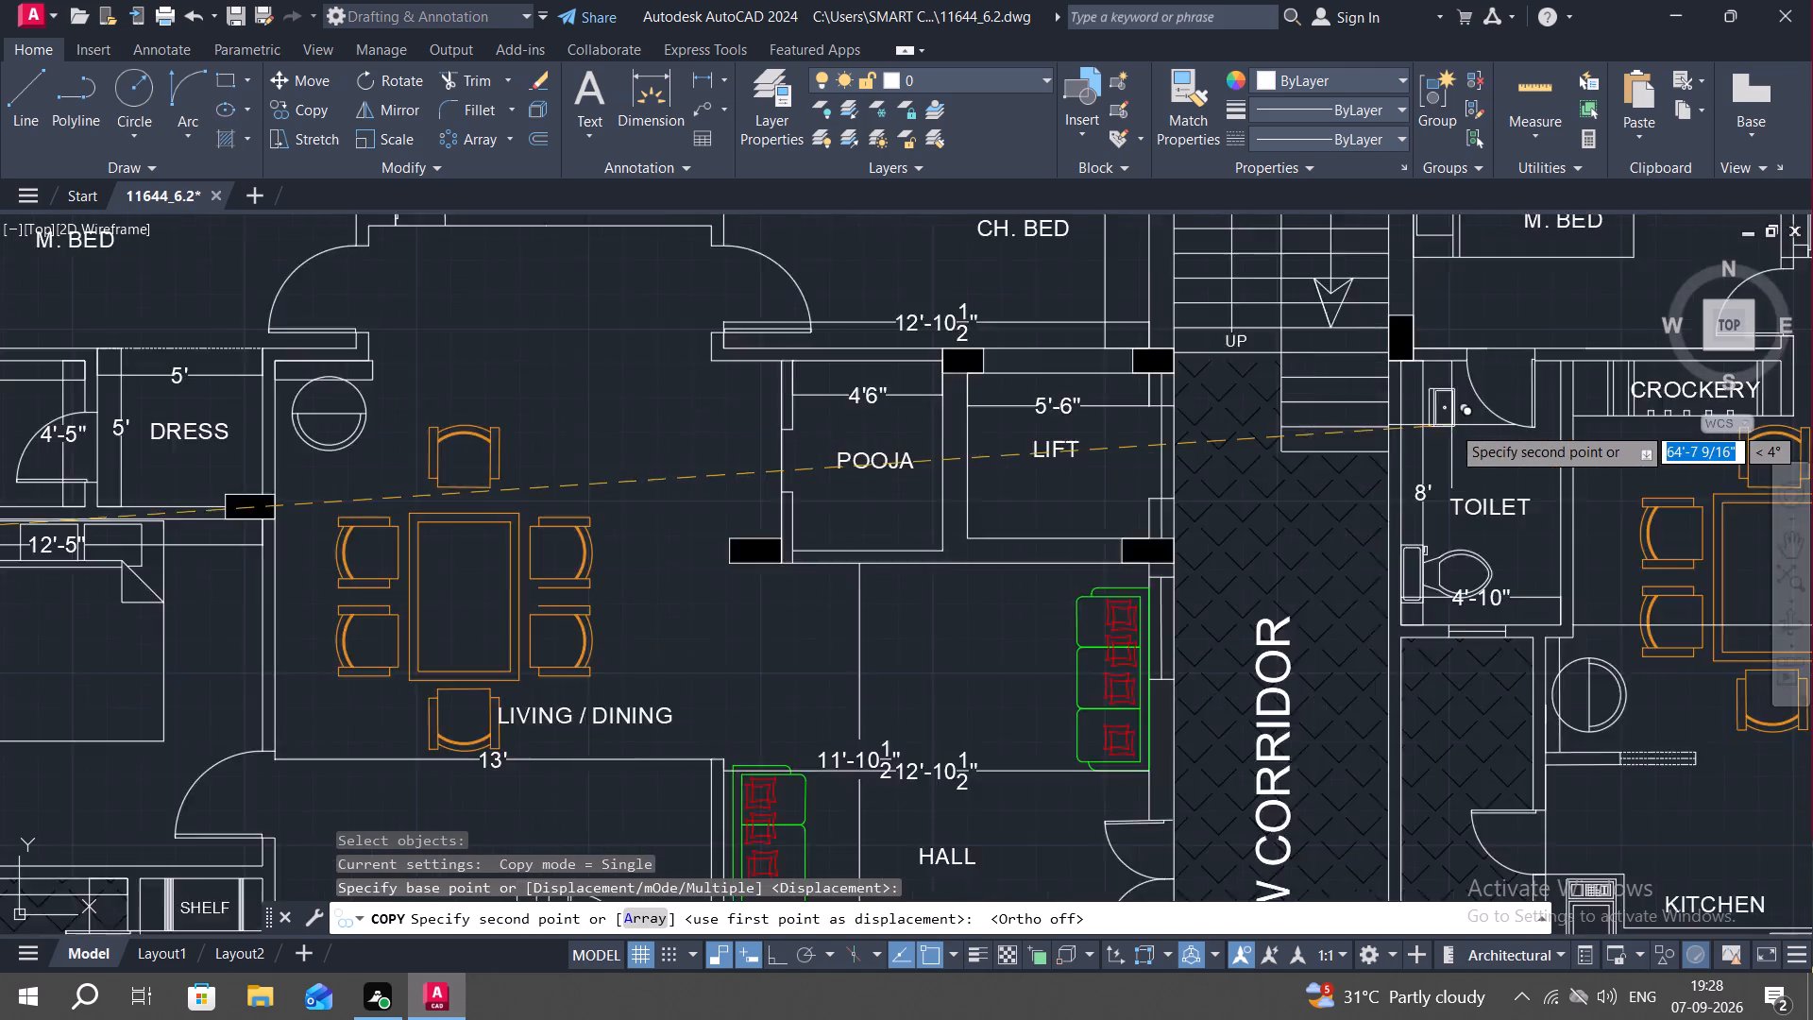
{"action": "scroll", "coordinate": [1442, 424], "scroll_direction": "up", "scroll_amount": 1}
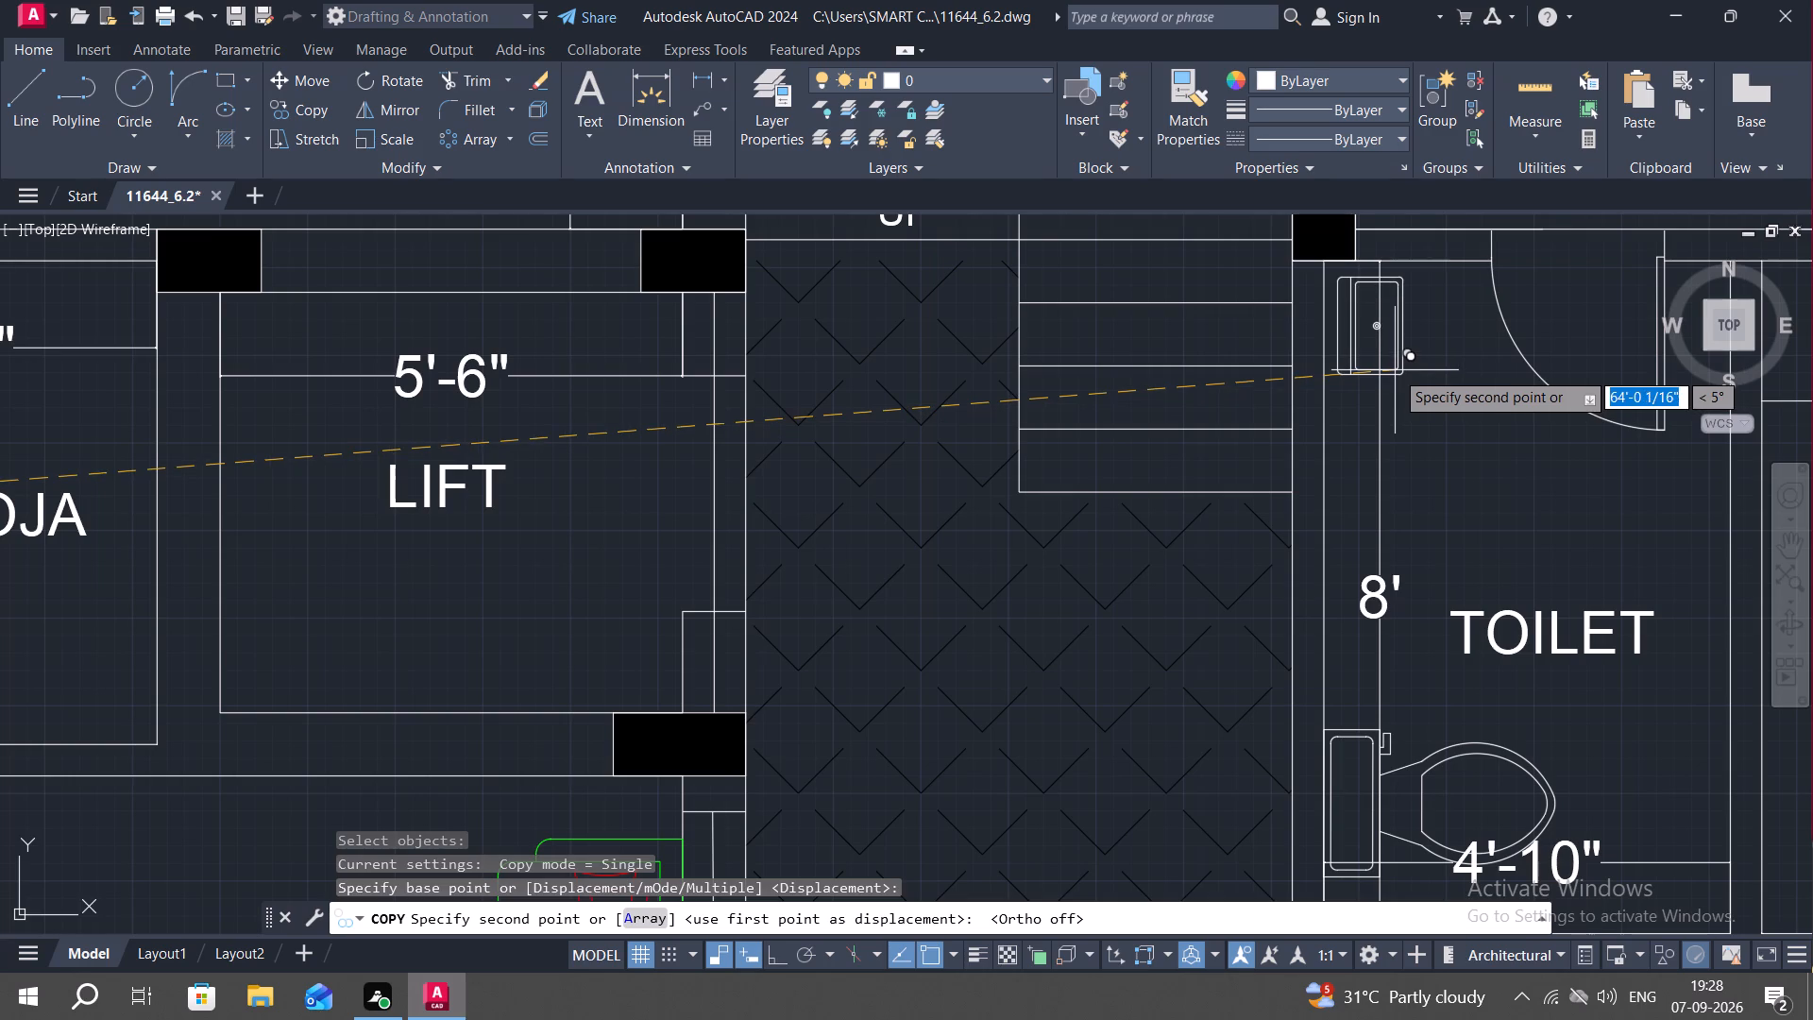
{"action": "left_click", "coordinate": [1395, 370]}
Rotate the reduced washbasin west of the plan 90° clockwise about its upper-right corner, with Ortho on.
{"action": "scroll", "coordinate": [1158, 497], "scroll_direction": "down", "scroll_amount": 2}
{"action": "scroll", "coordinate": [1106, 559], "scroll_direction": "down", "scroll_amount": 1}
{"action": "middle_click_drag", "start_coordinate": [725, 621], "coordinate": [725, 622]}
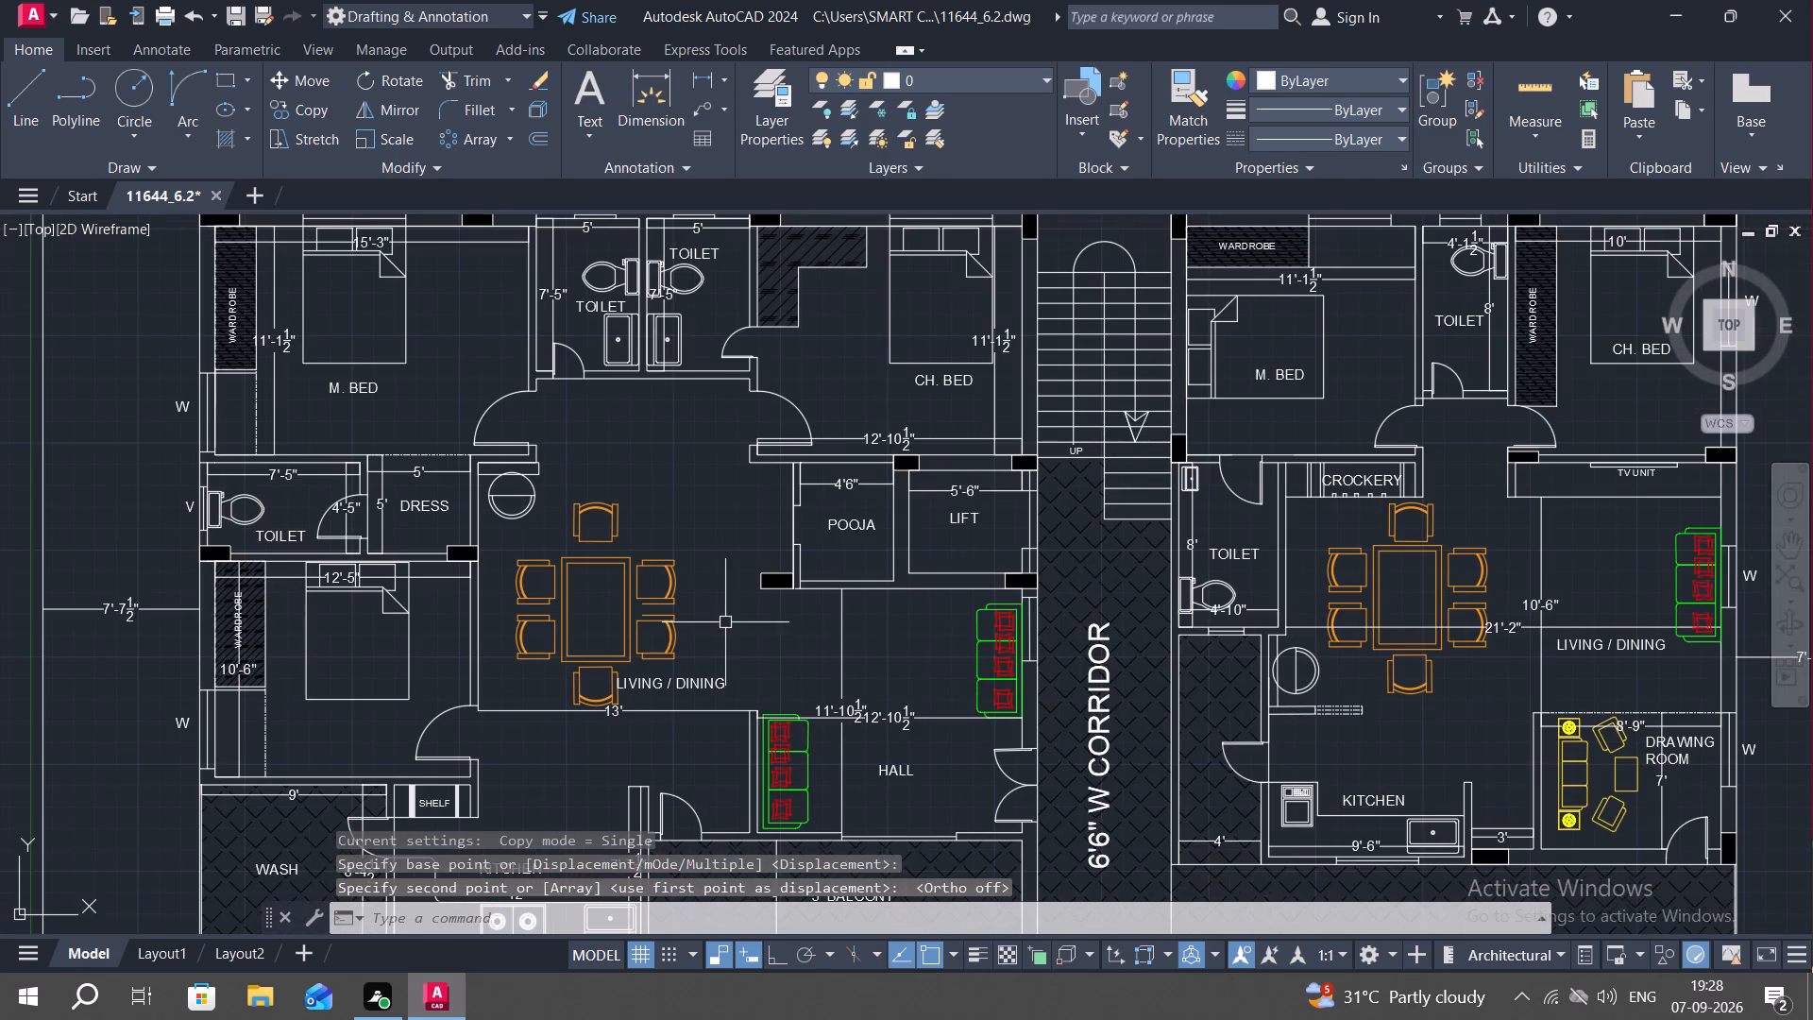
{"action": "middle_click_drag", "start_coordinate": [725, 622], "coordinate": [1077, 487]}
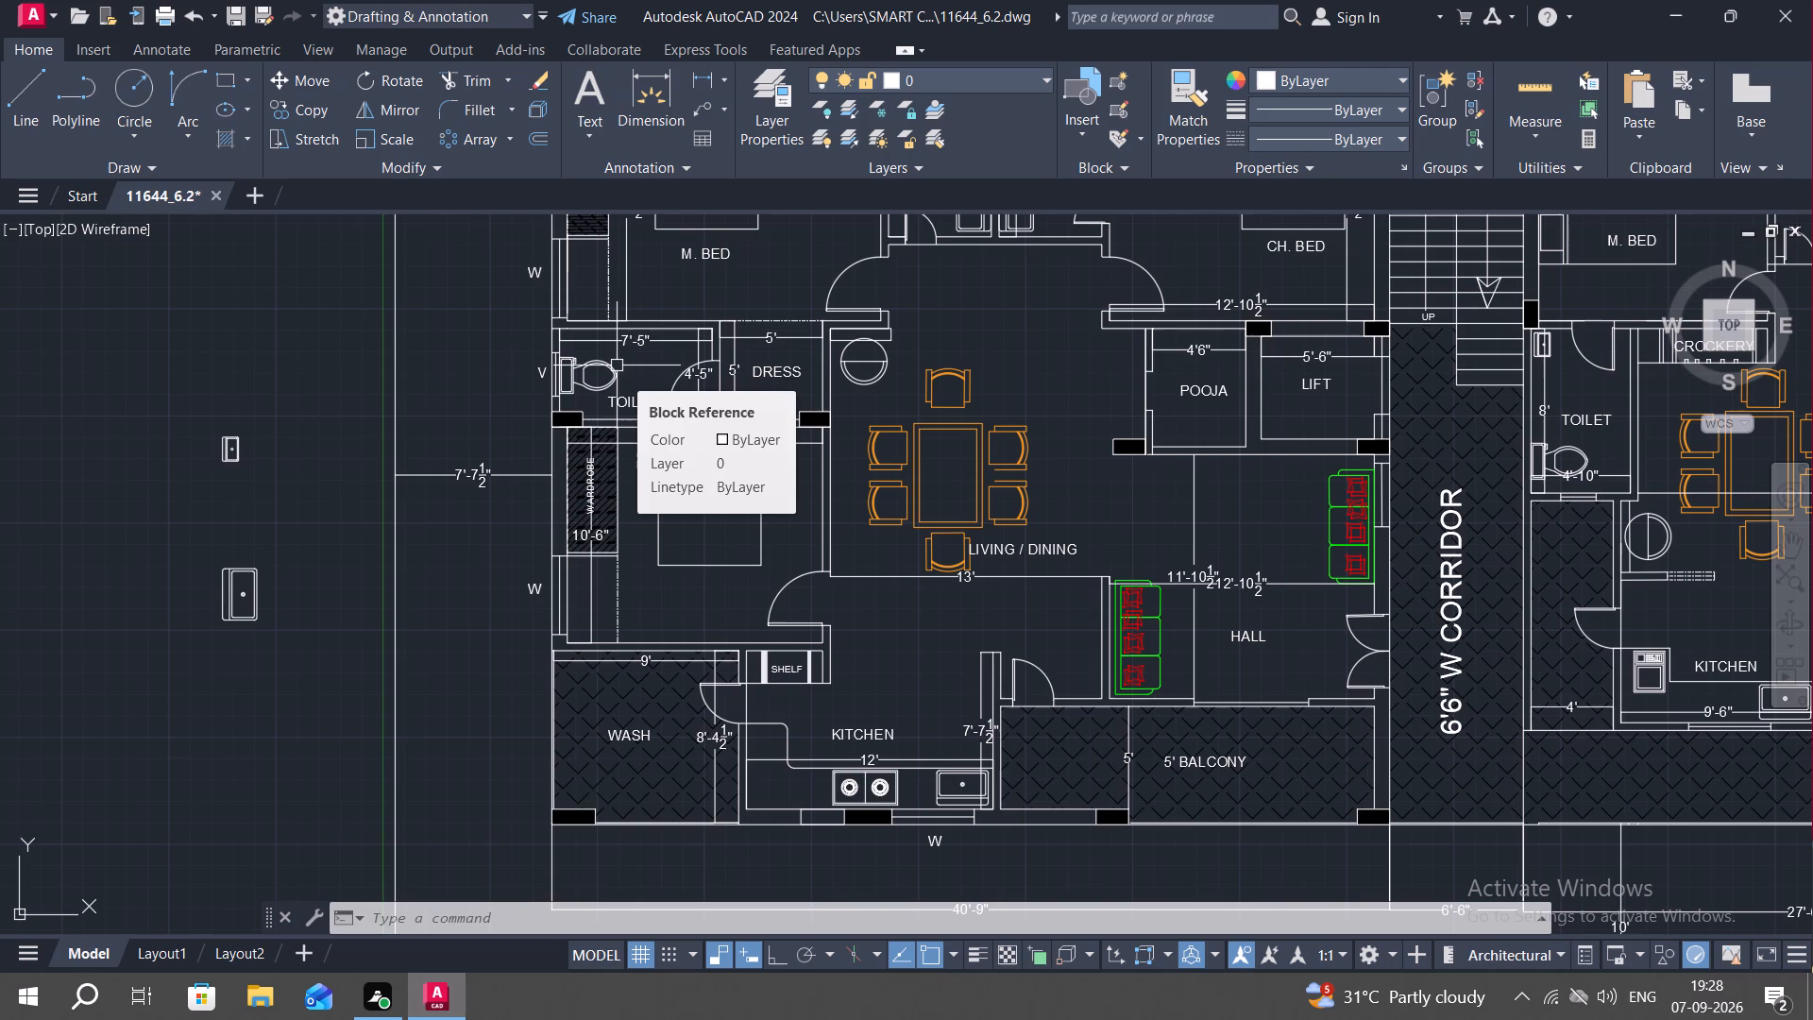
{"action": "scroll", "coordinate": [220, 444], "scroll_direction": "up", "scroll_amount": 2}
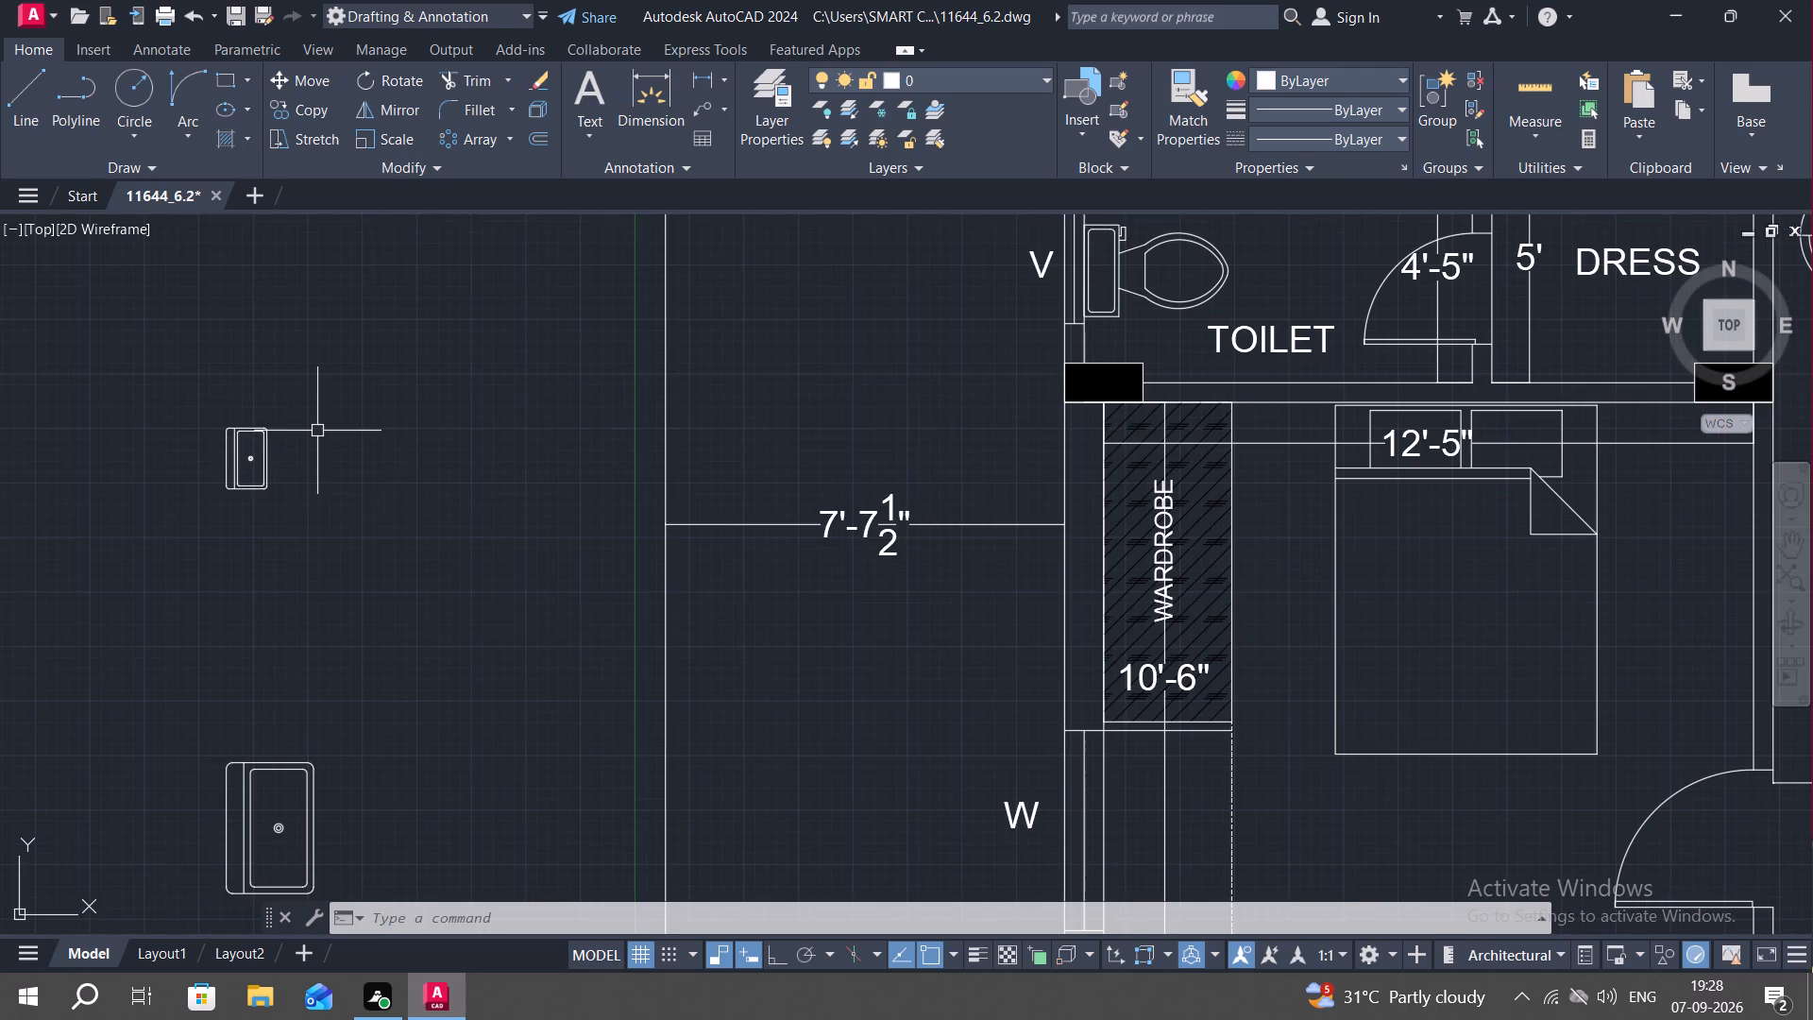
{"action": "type", "text": "RO"}
{"action": "key", "text": "space"}
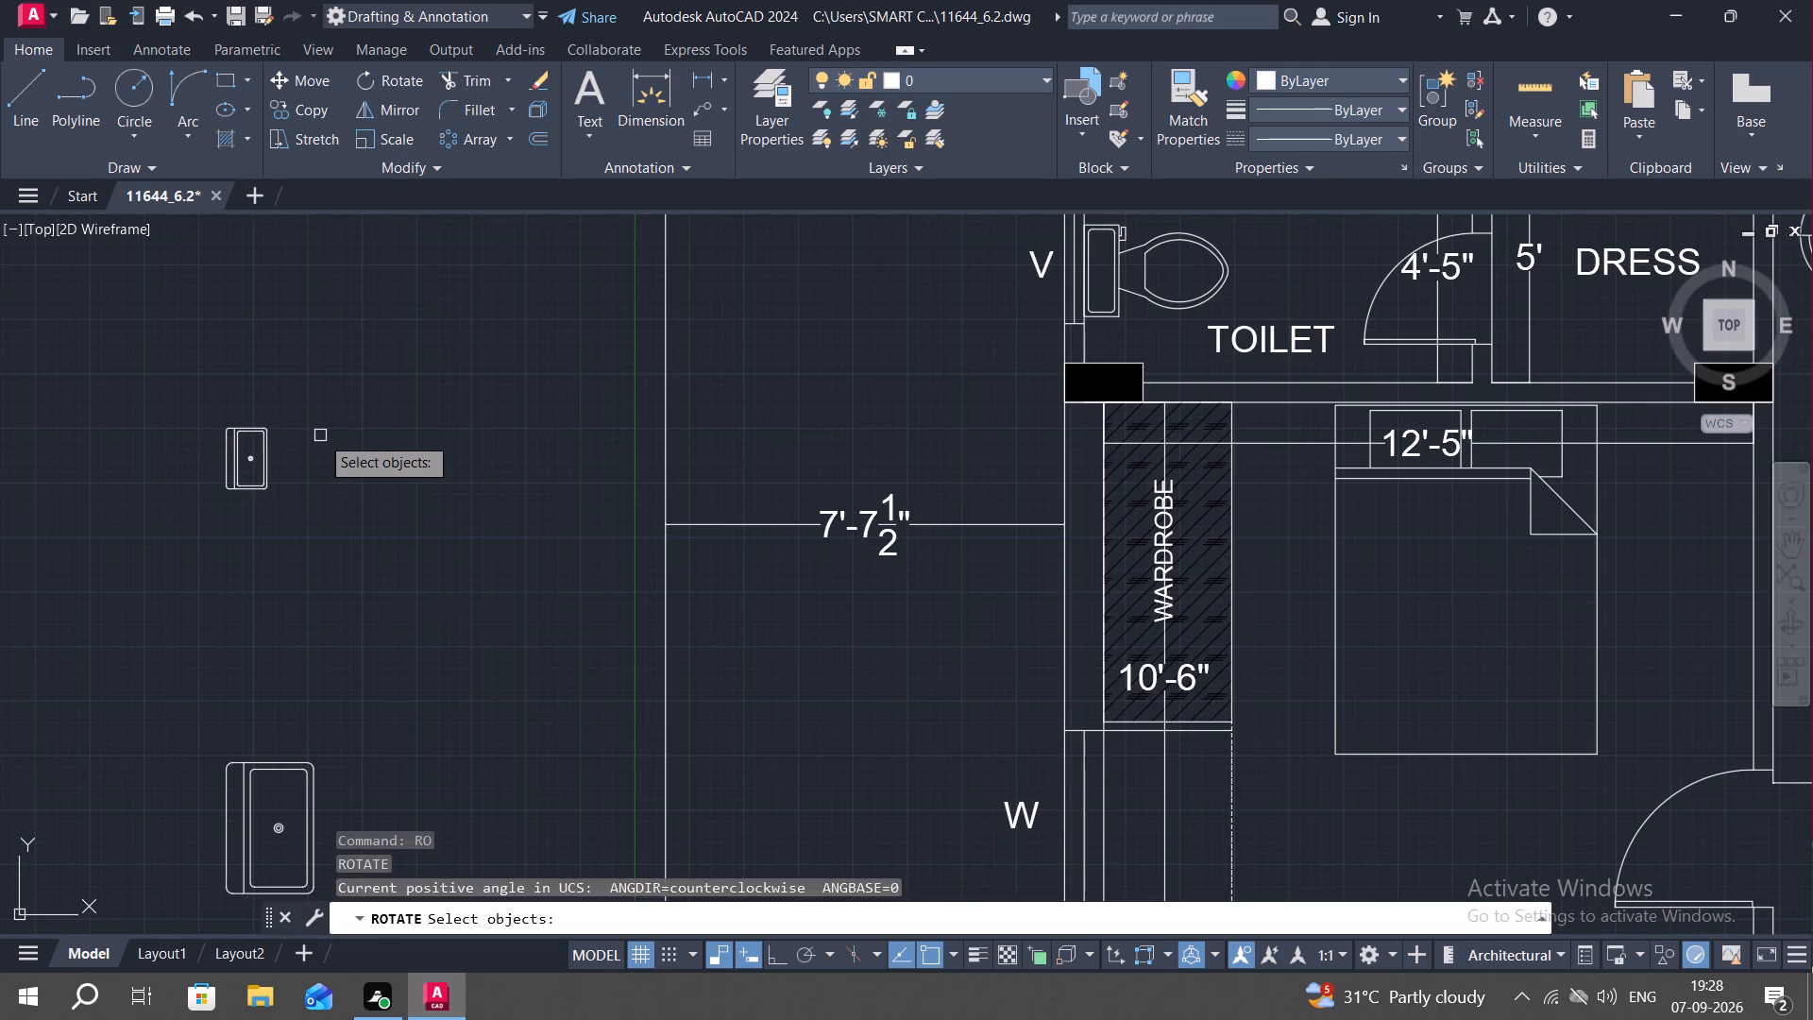
{"action": "left_click", "coordinate": [265, 444]}
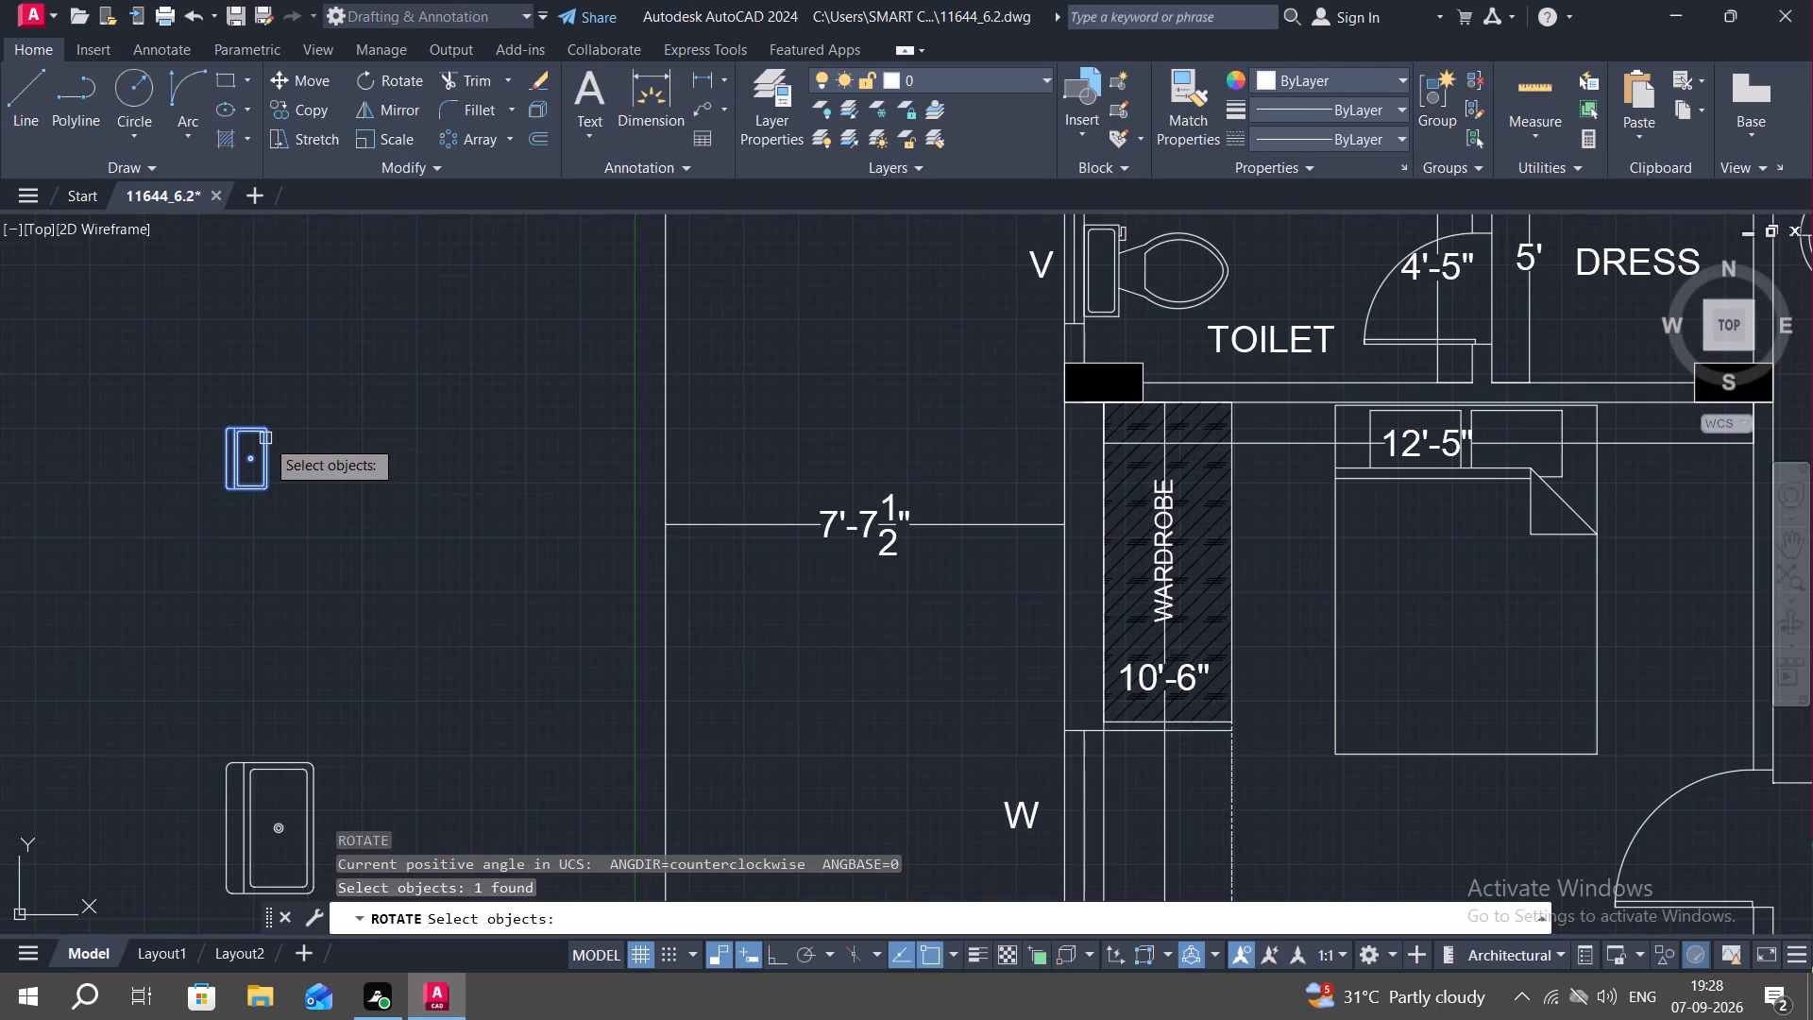
{"action": "right_click", "coordinate": [265, 438]}
{"action": "left_click", "coordinate": [270, 418]}
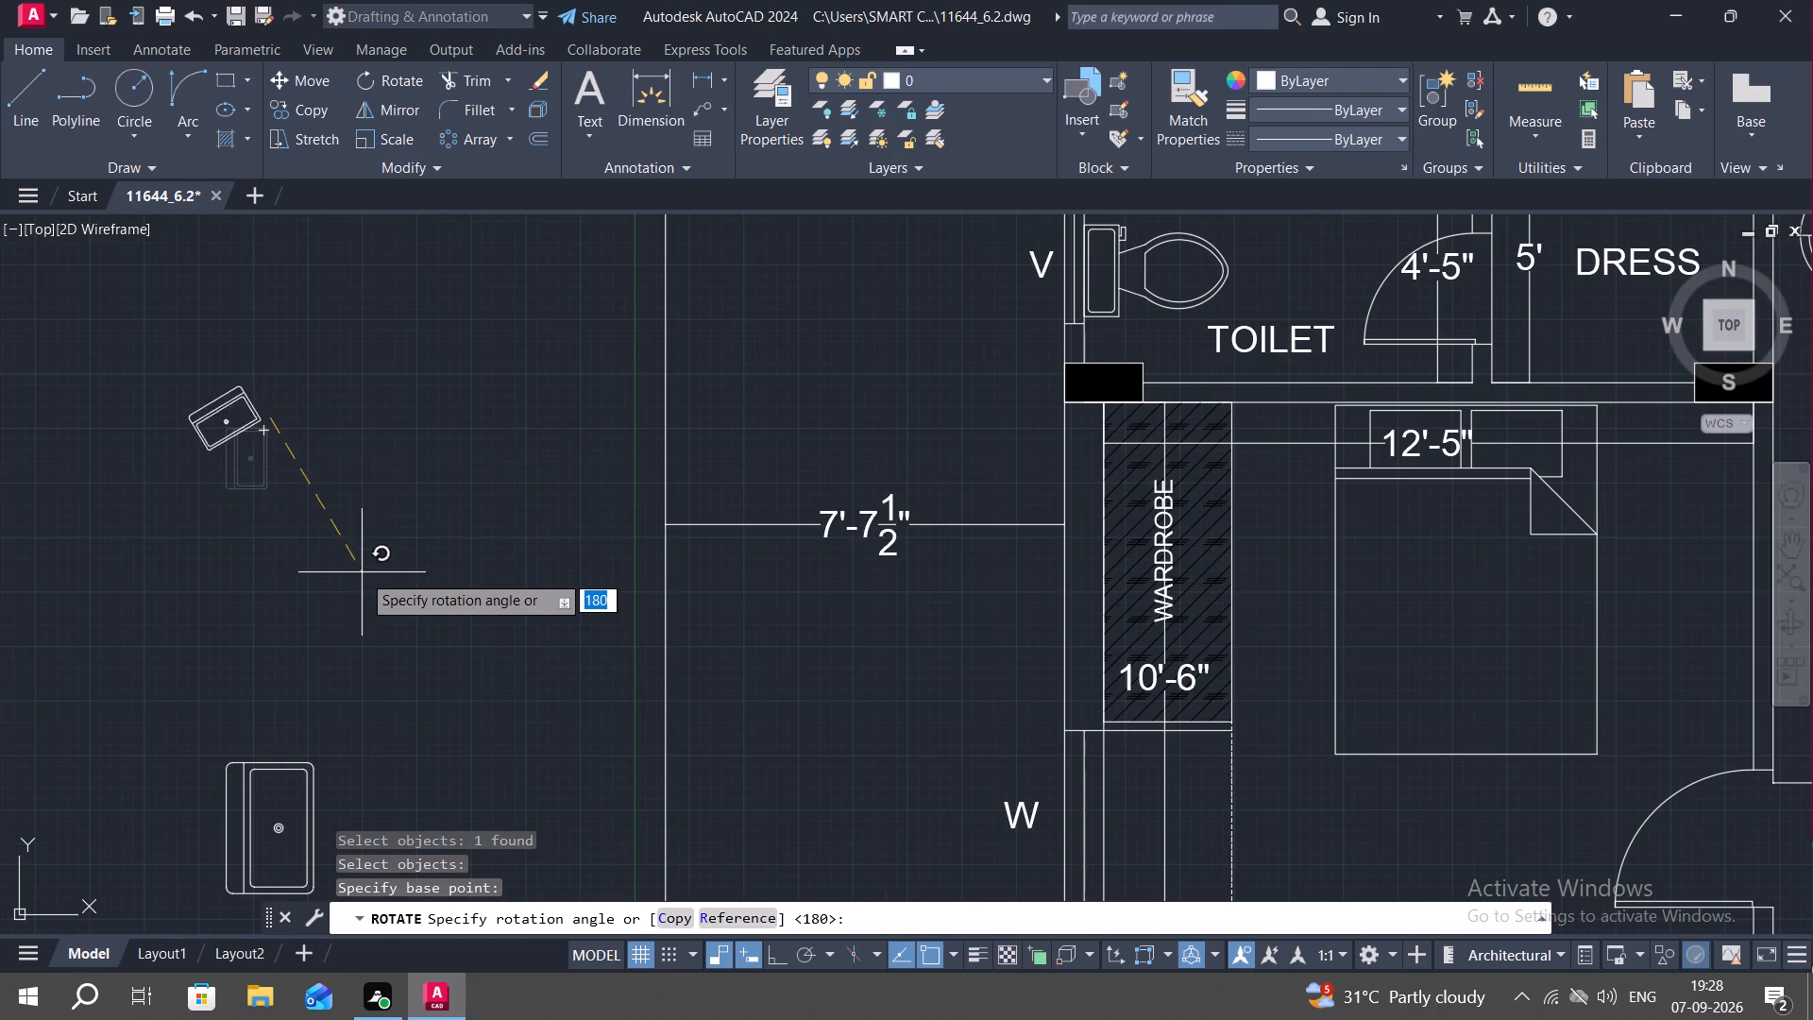
{"action": "key", "text": "F8"}
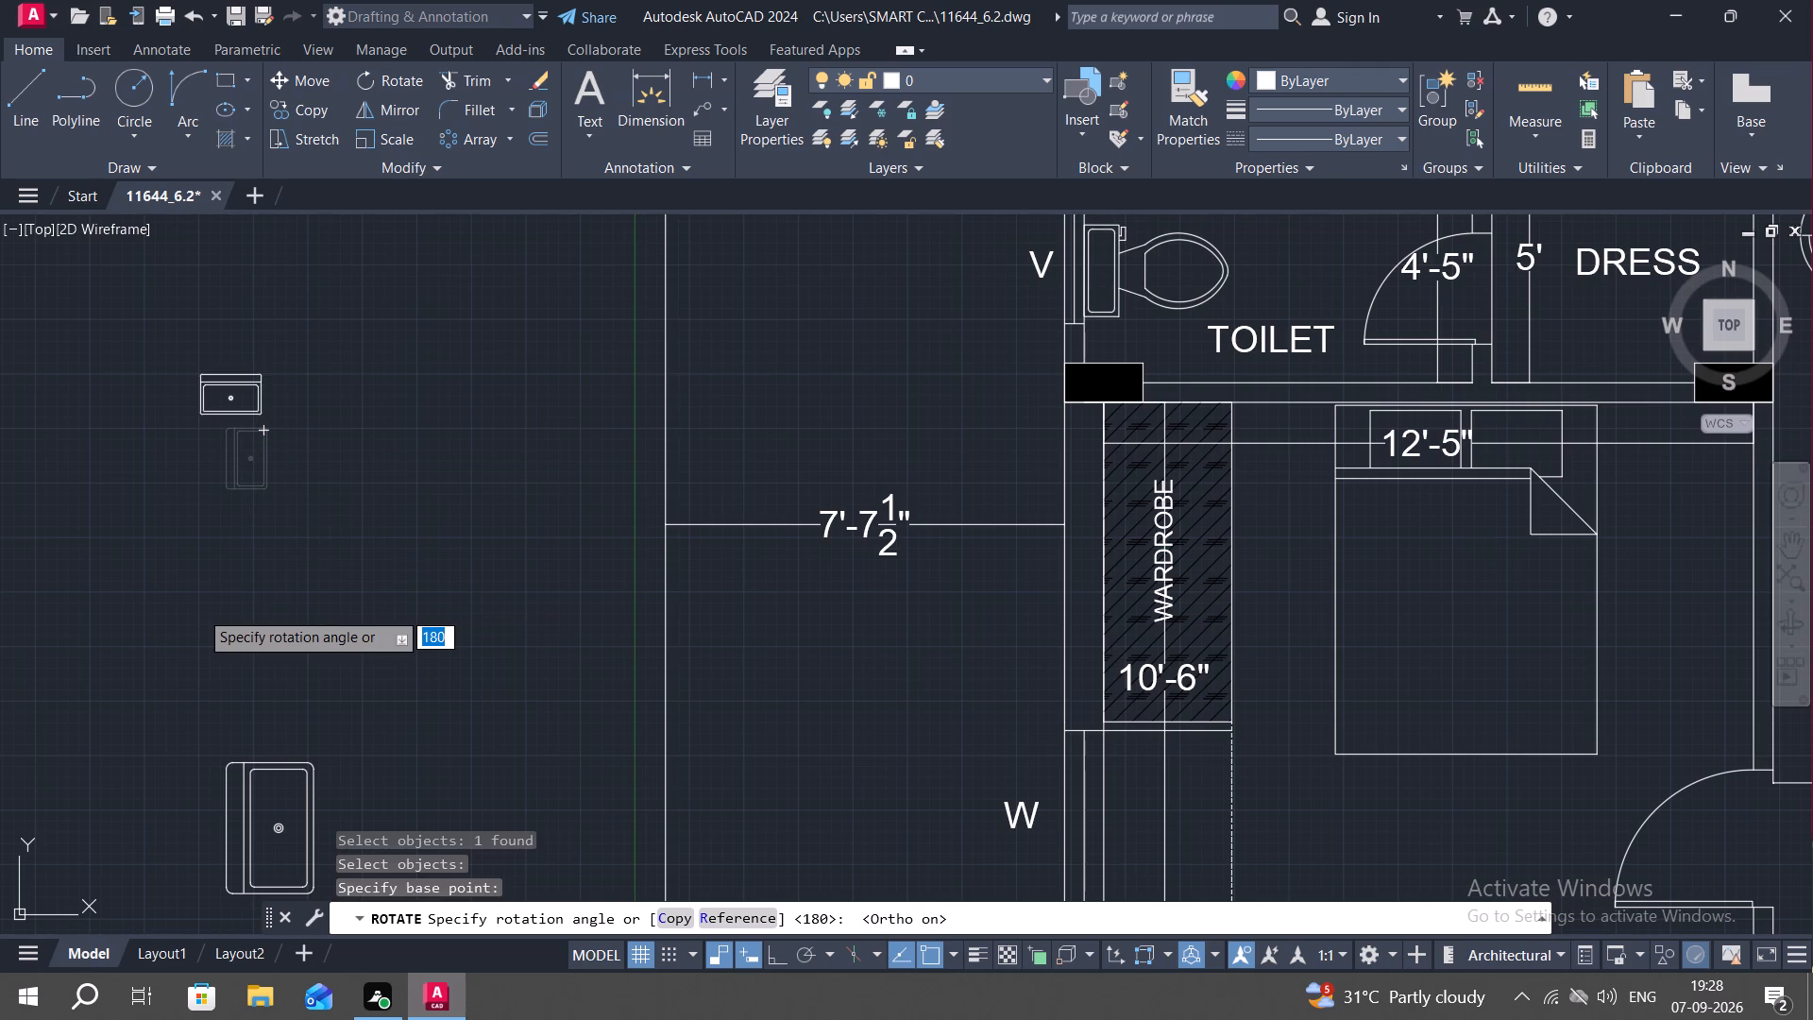
{"action": "left_click", "coordinate": [199, 610]}
Copy the rotated small washbasin to near the north wall of the left unit's TOILET next to DRESS, with Ortho off.
{"action": "type", "text": "CO"}
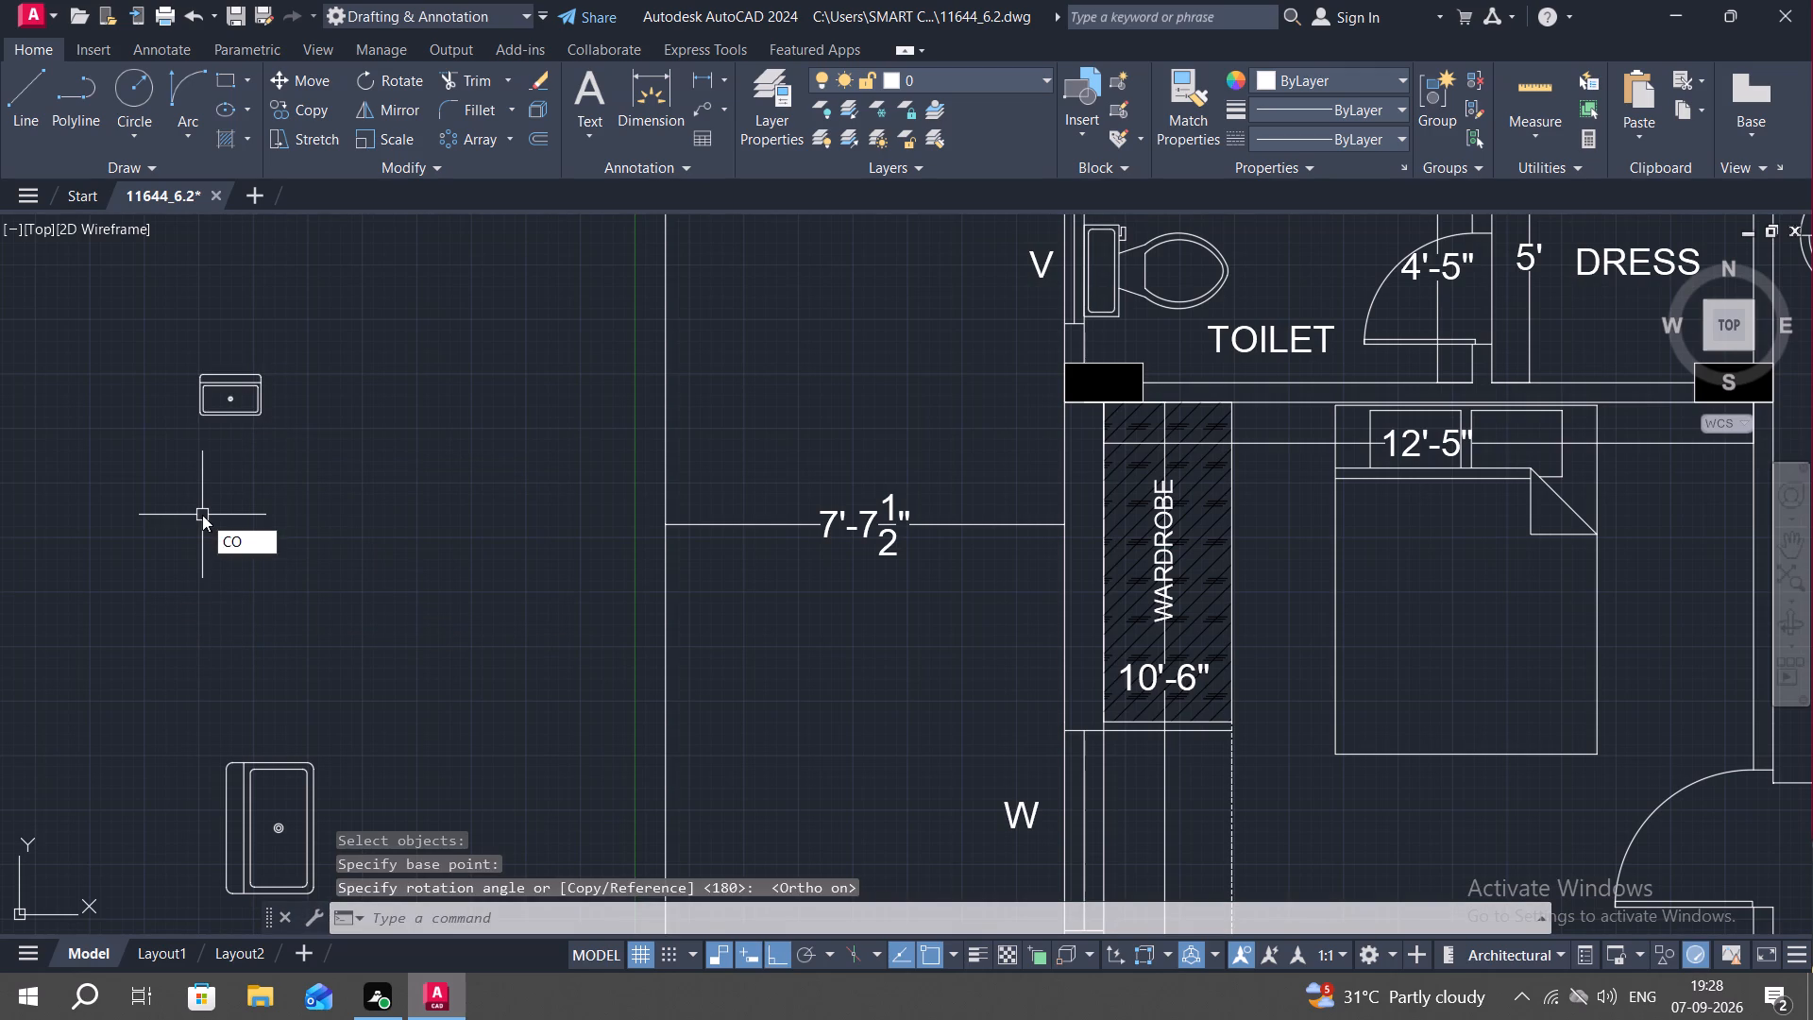
{"action": "key", "text": "space"}
{"action": "left_click", "coordinate": [242, 413]}
{"action": "right_click", "coordinate": [242, 413]}
{"action": "left_click", "coordinate": [242, 413]}
{"action": "scroll", "coordinate": [534, 519], "scroll_direction": "down", "scroll_amount": 1}
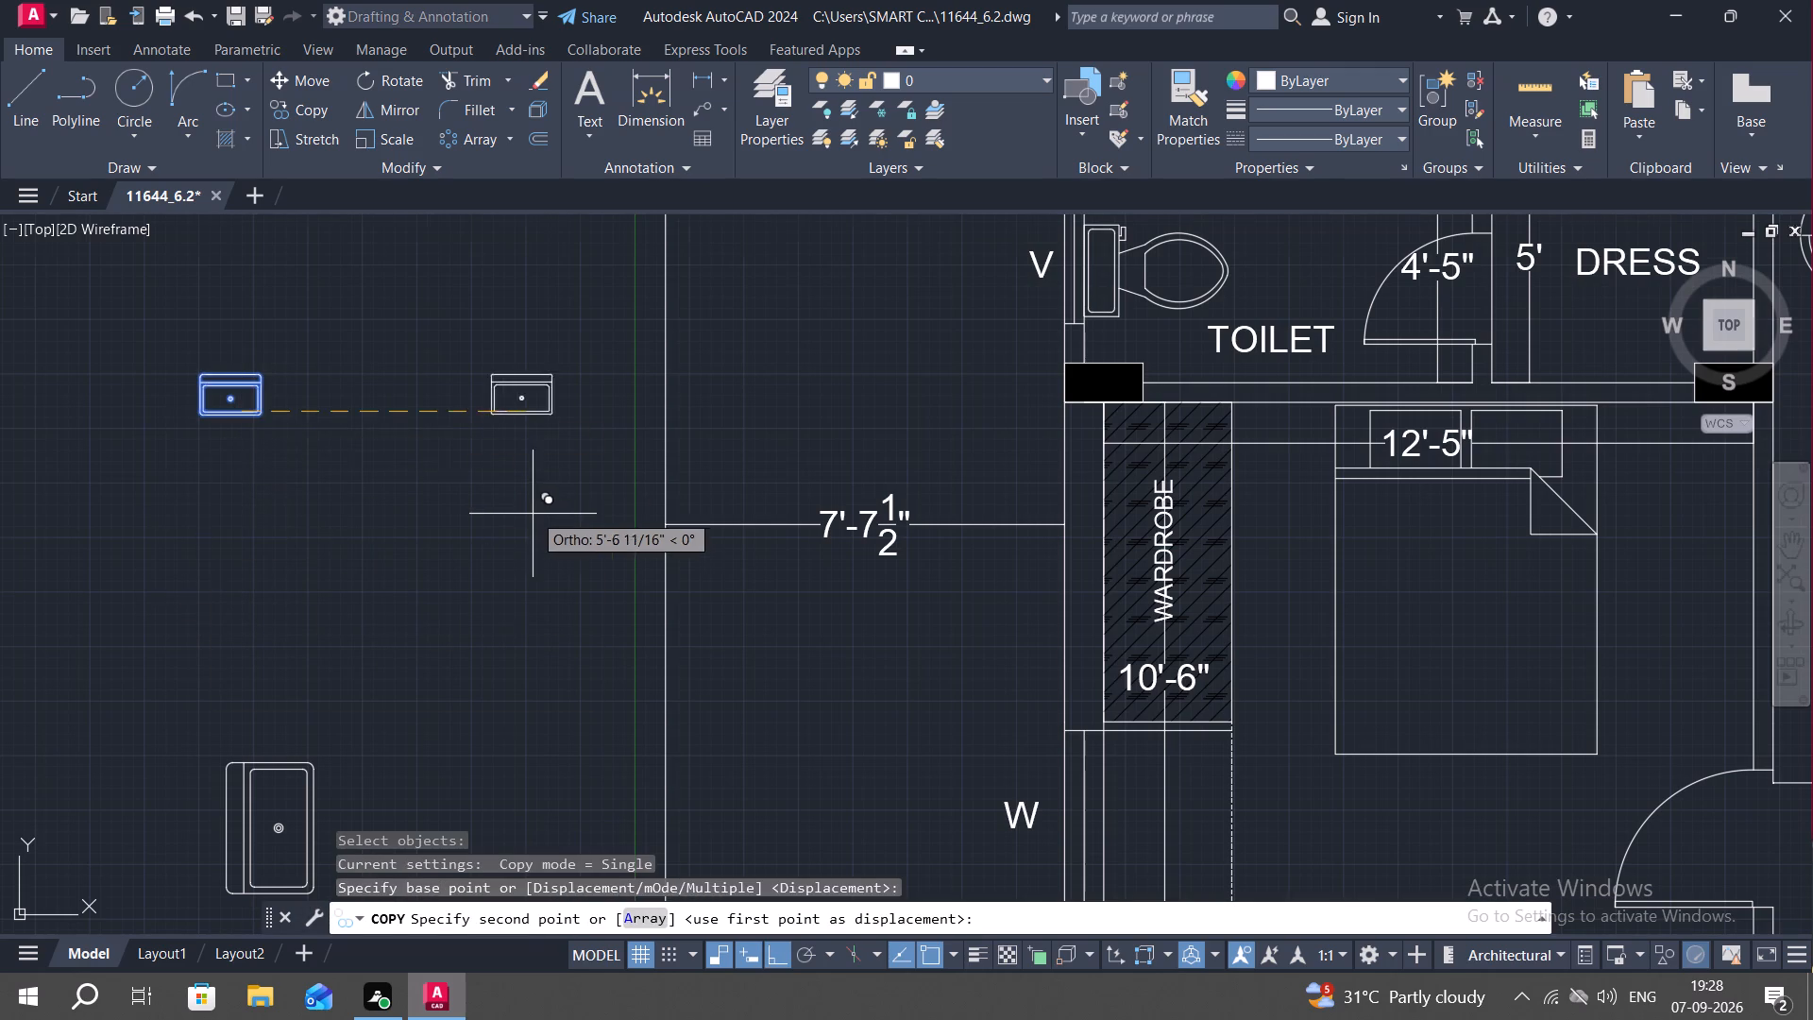
{"action": "key", "text": "F8"}
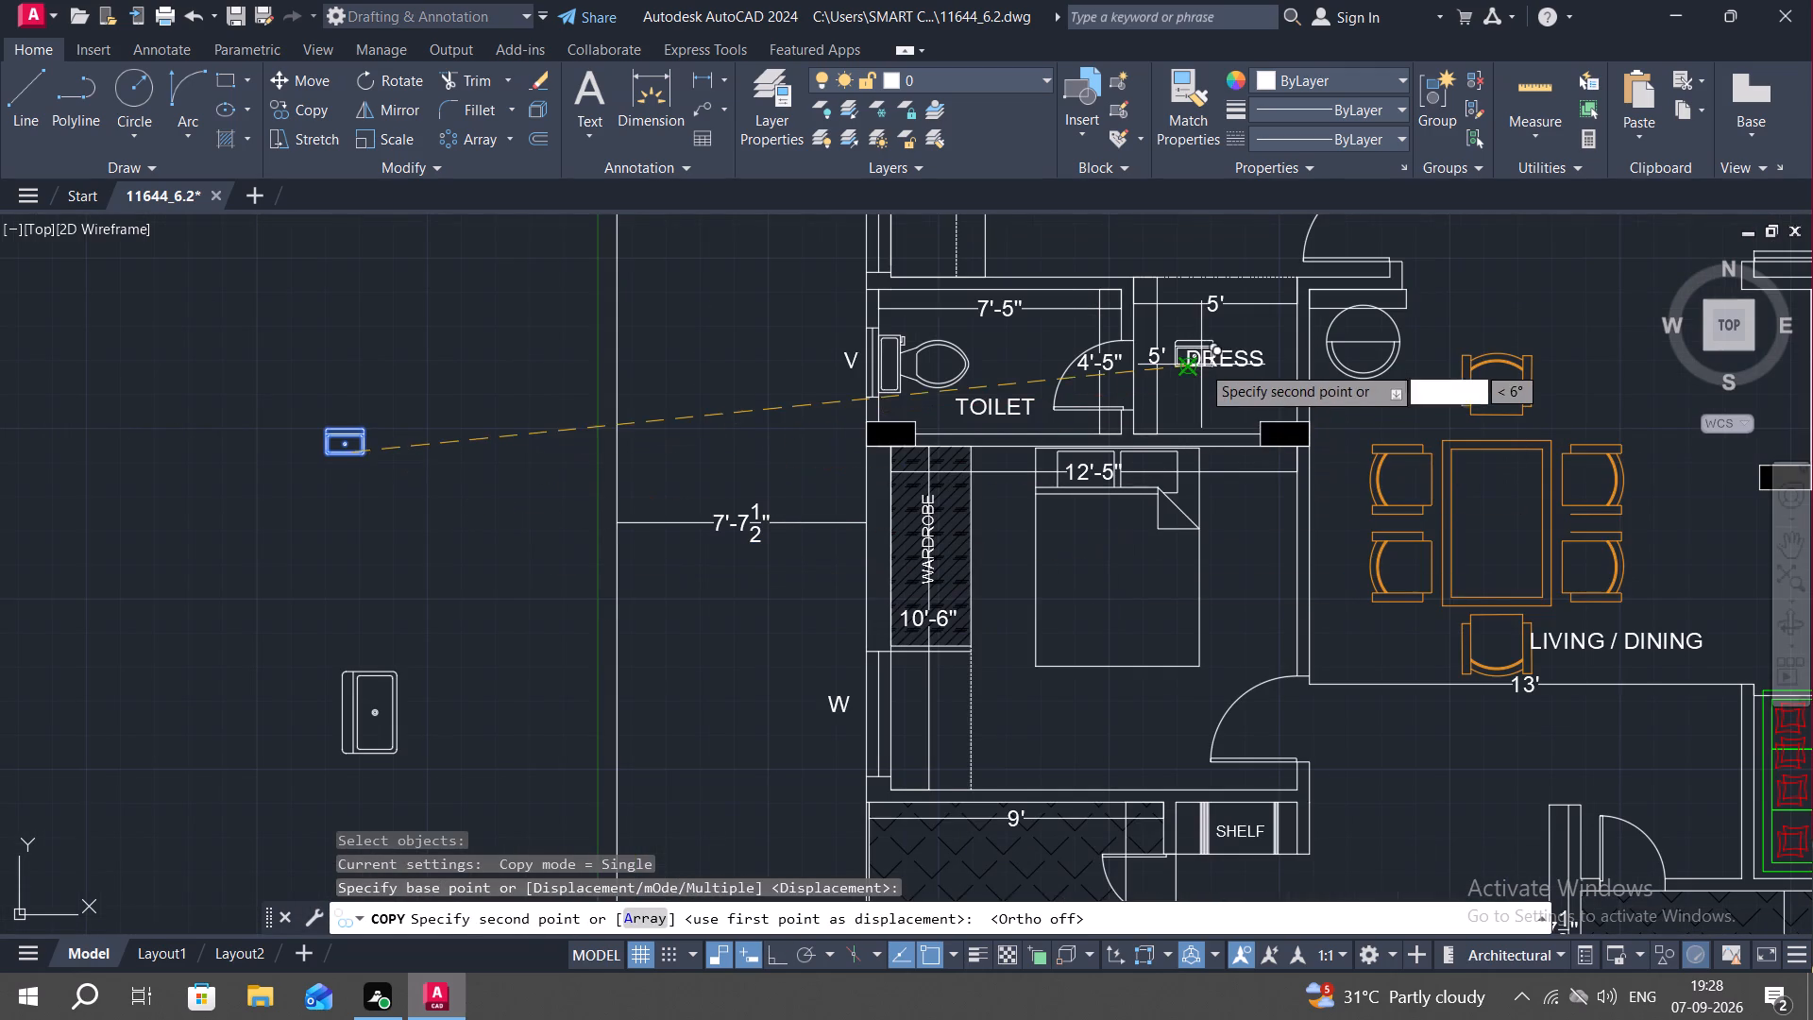
{"action": "scroll", "coordinate": [1071, 323], "scroll_direction": "up", "scroll_amount": 2}
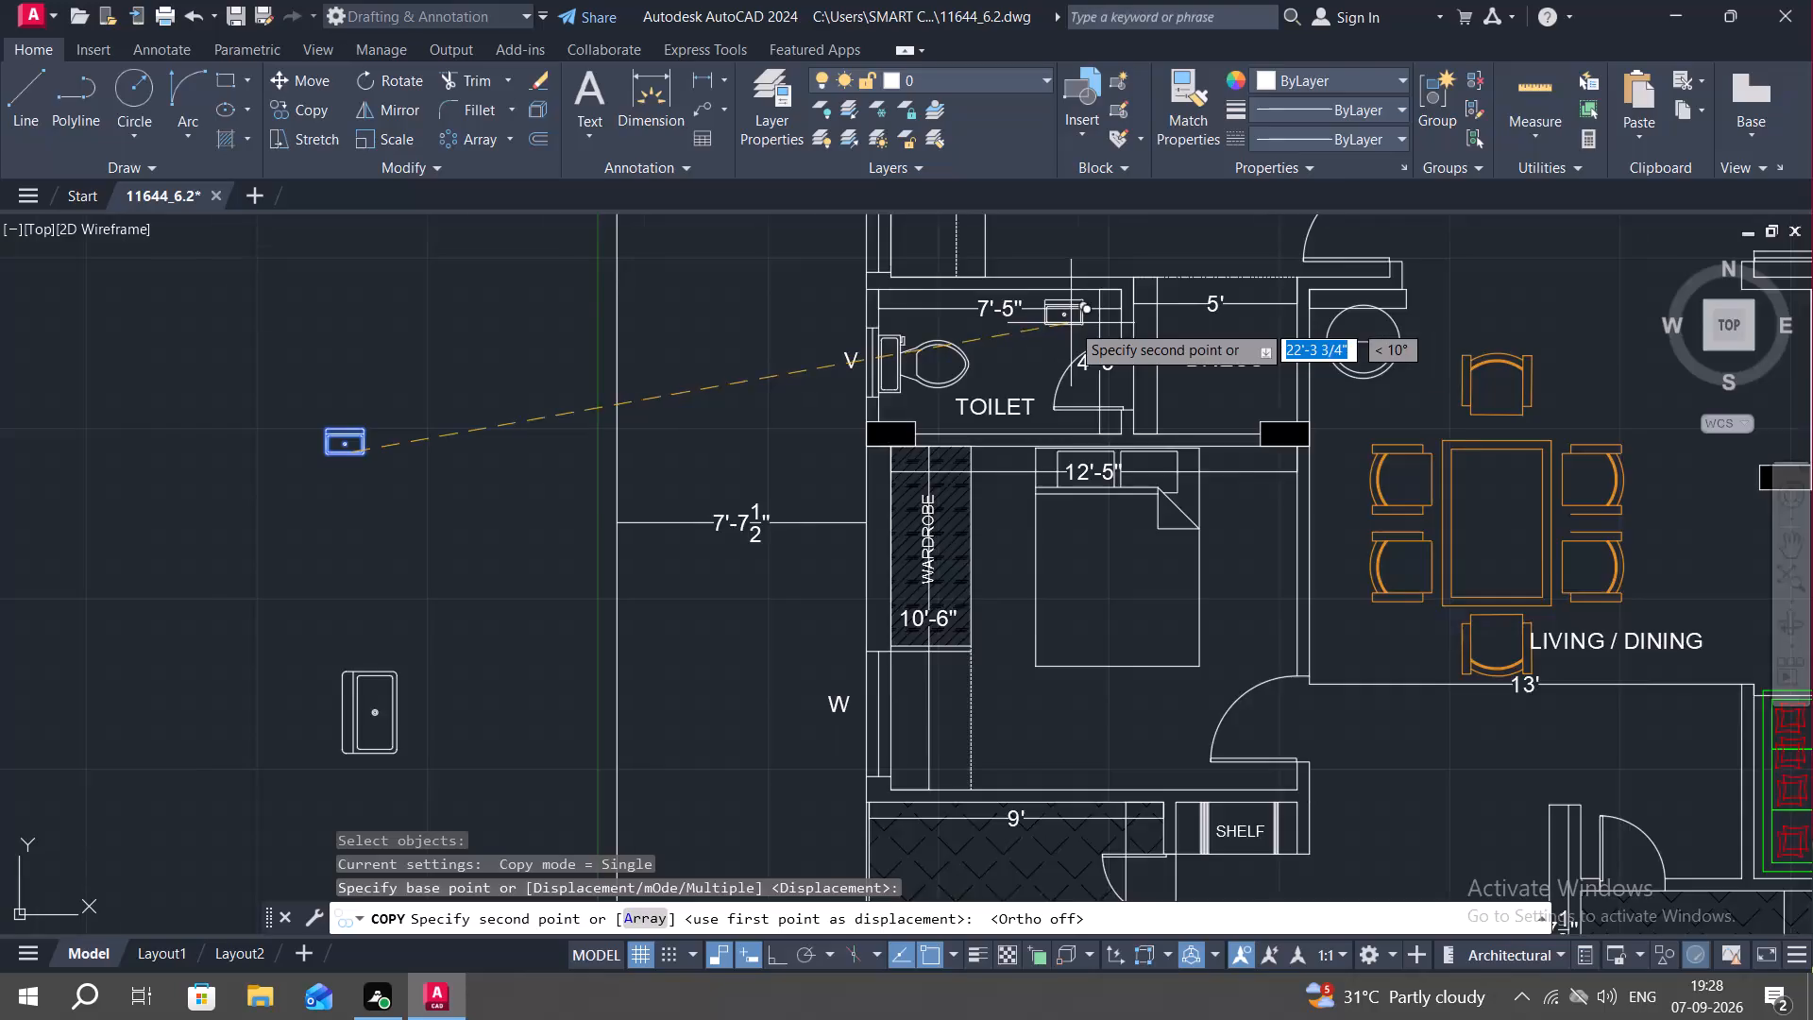
{"action": "left_click", "coordinate": [1090, 308]}
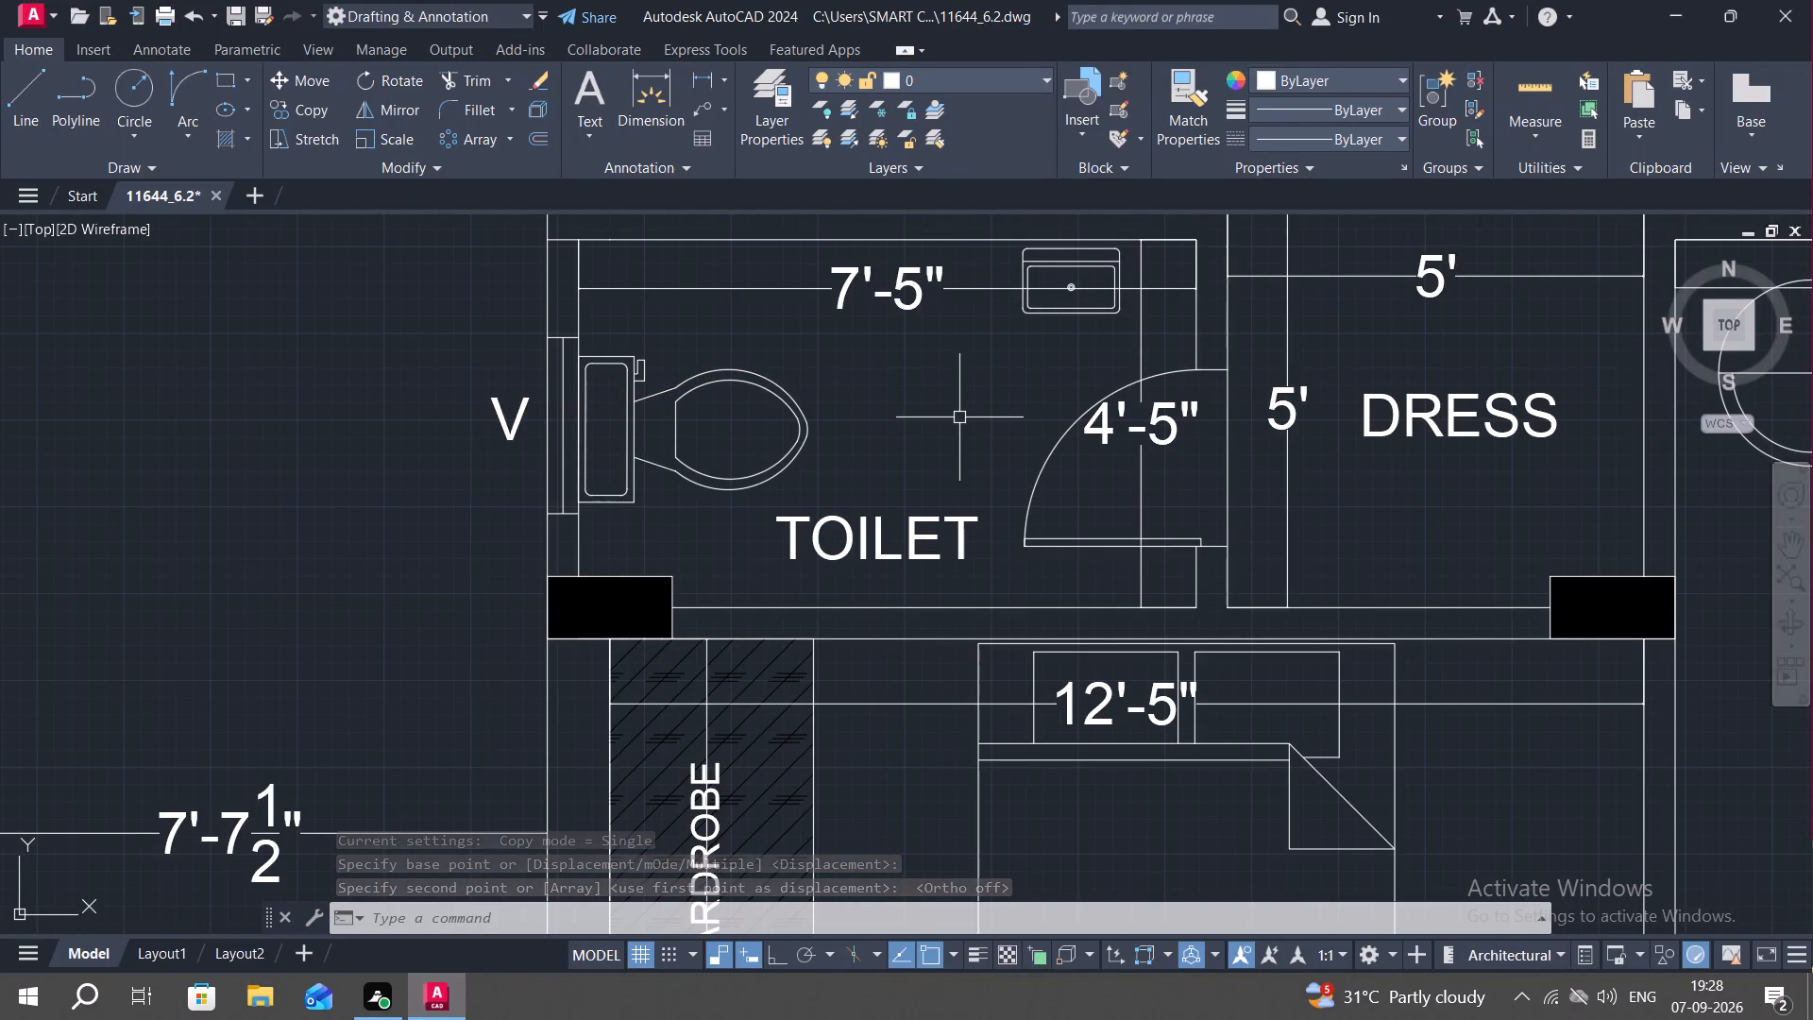
Move the washbasin in the TOILET next to DRESS slightly up and east so it sits against the north wall.
{"action": "middle_click_drag", "start_coordinate": [1066, 280], "coordinate": [1066, 376]}
{"action": "type", "text": "M"}
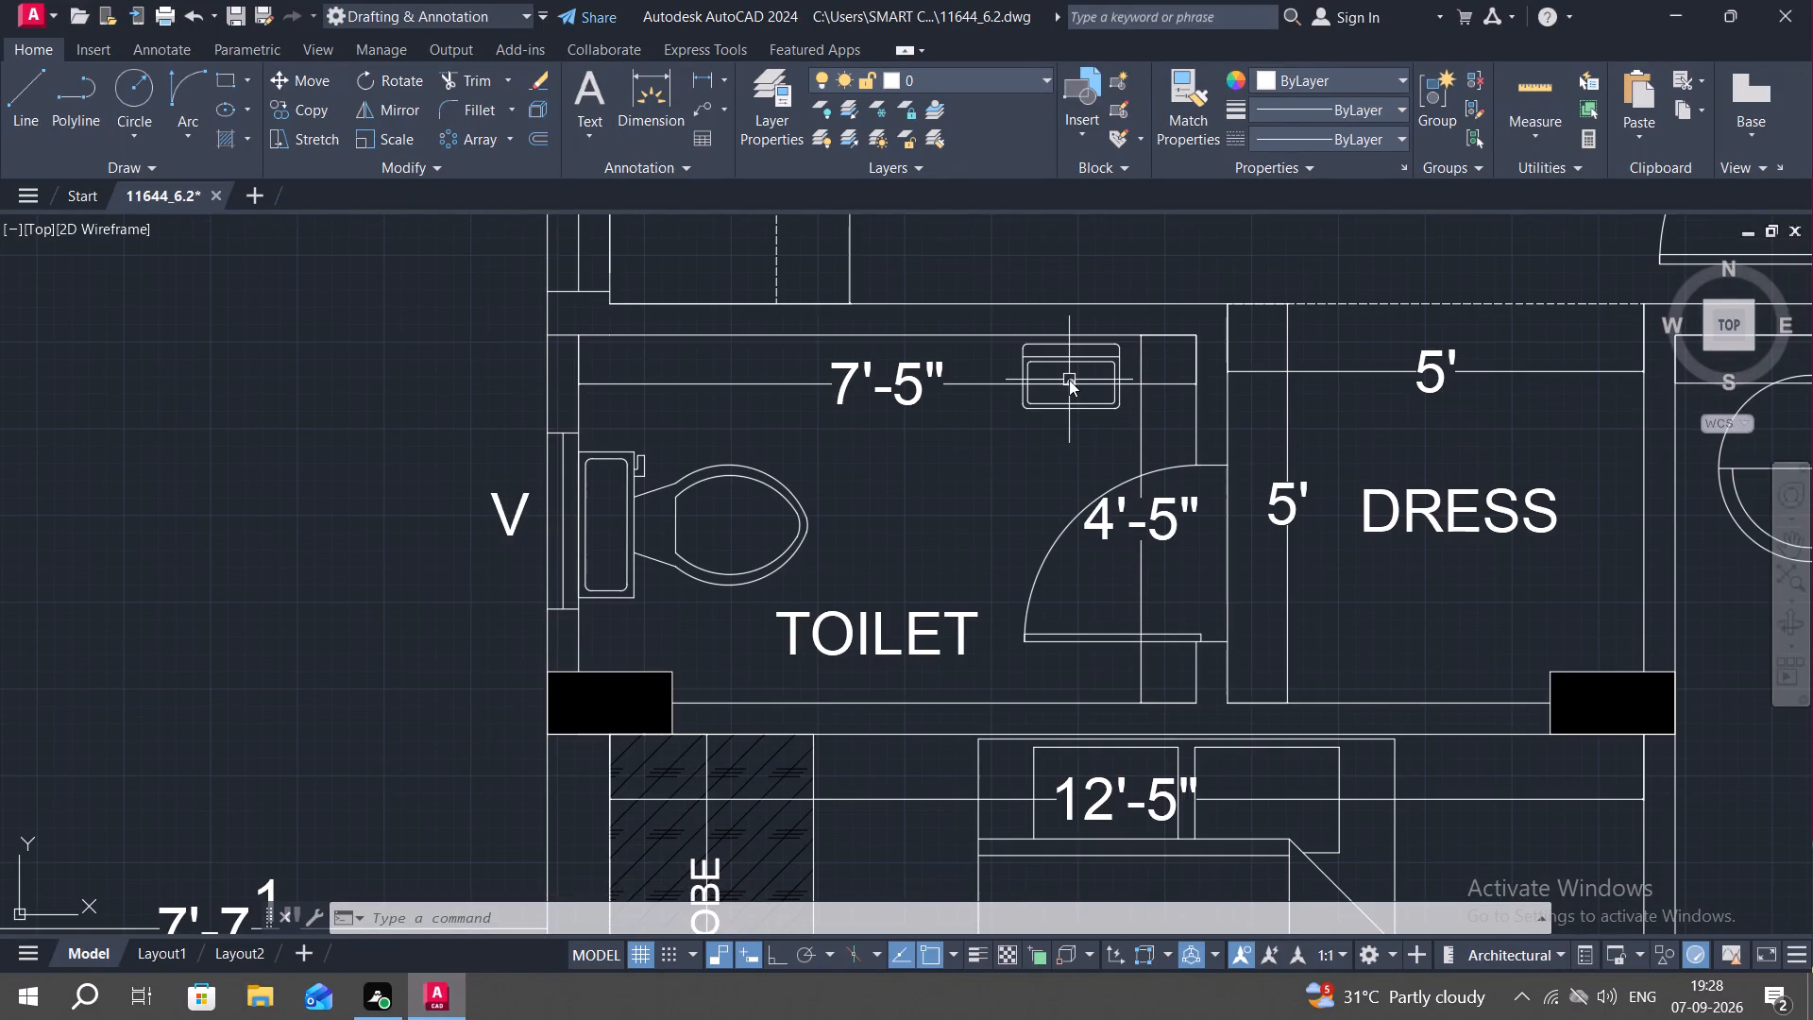
{"action": "key", "text": "space"}
{"action": "left_click", "coordinate": [1116, 357]}
{"action": "right_click", "coordinate": [1116, 357]}
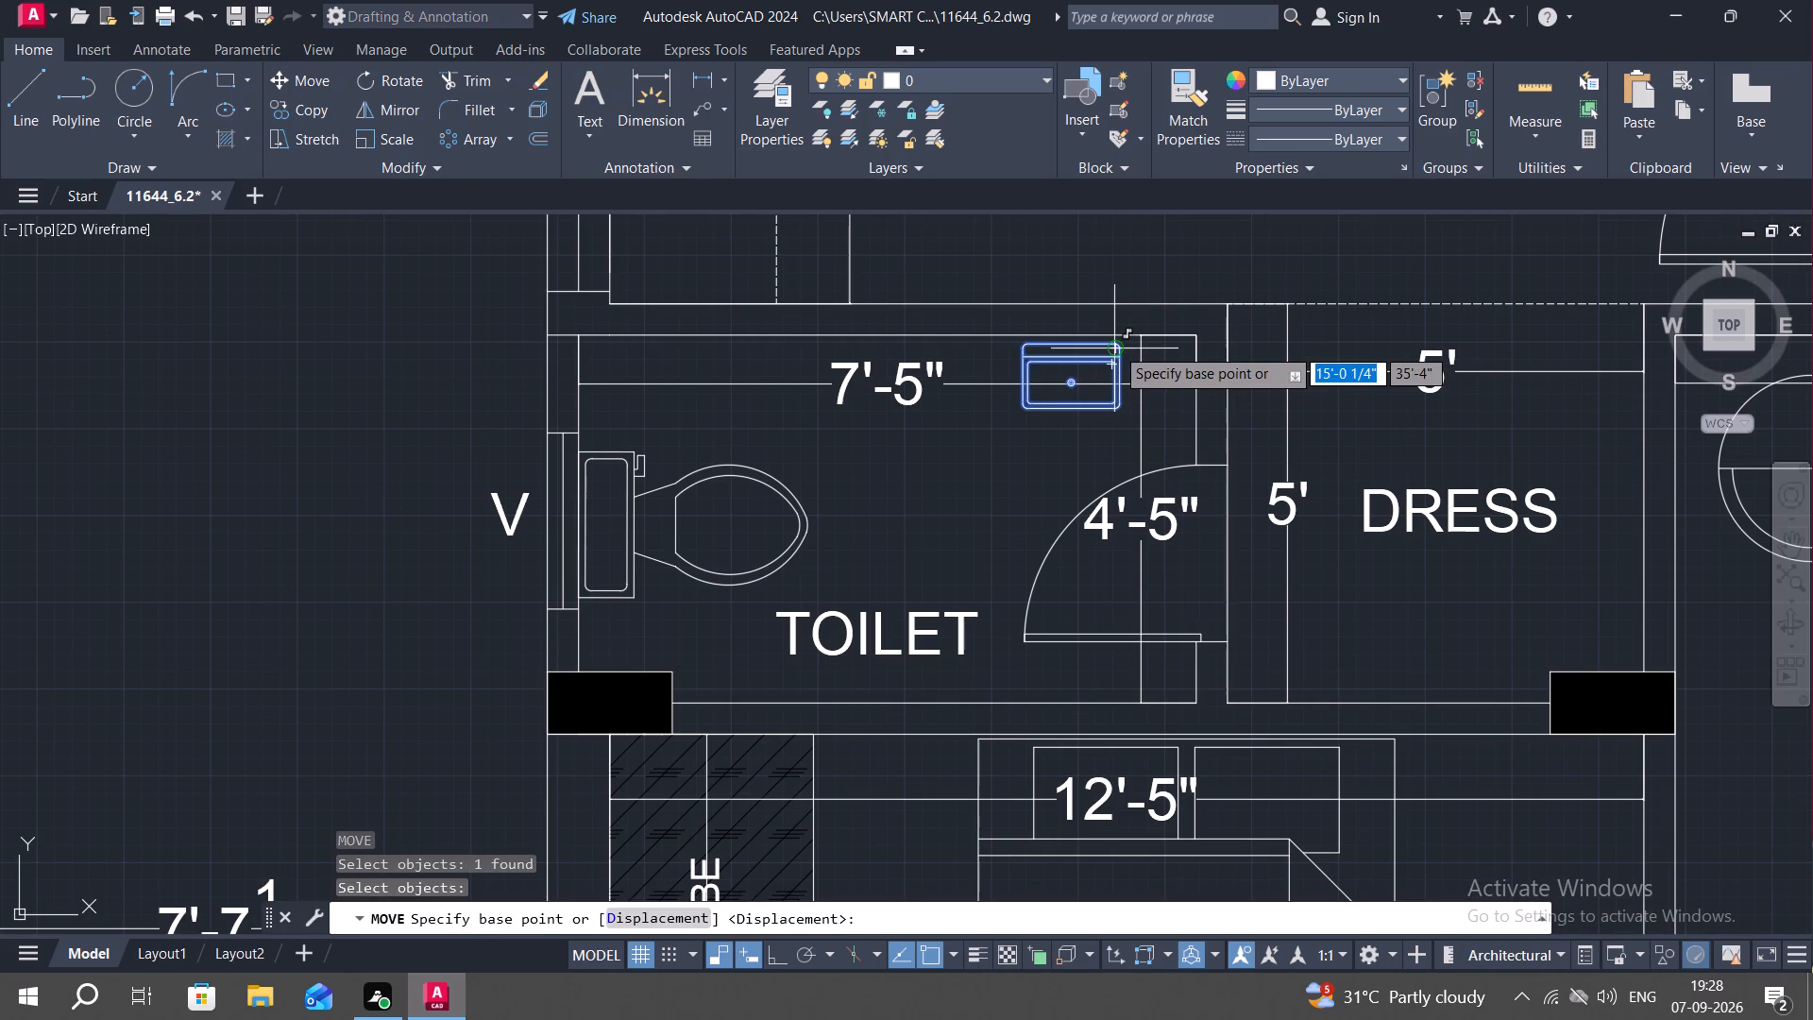
{"action": "left_click", "coordinate": [1115, 347]}
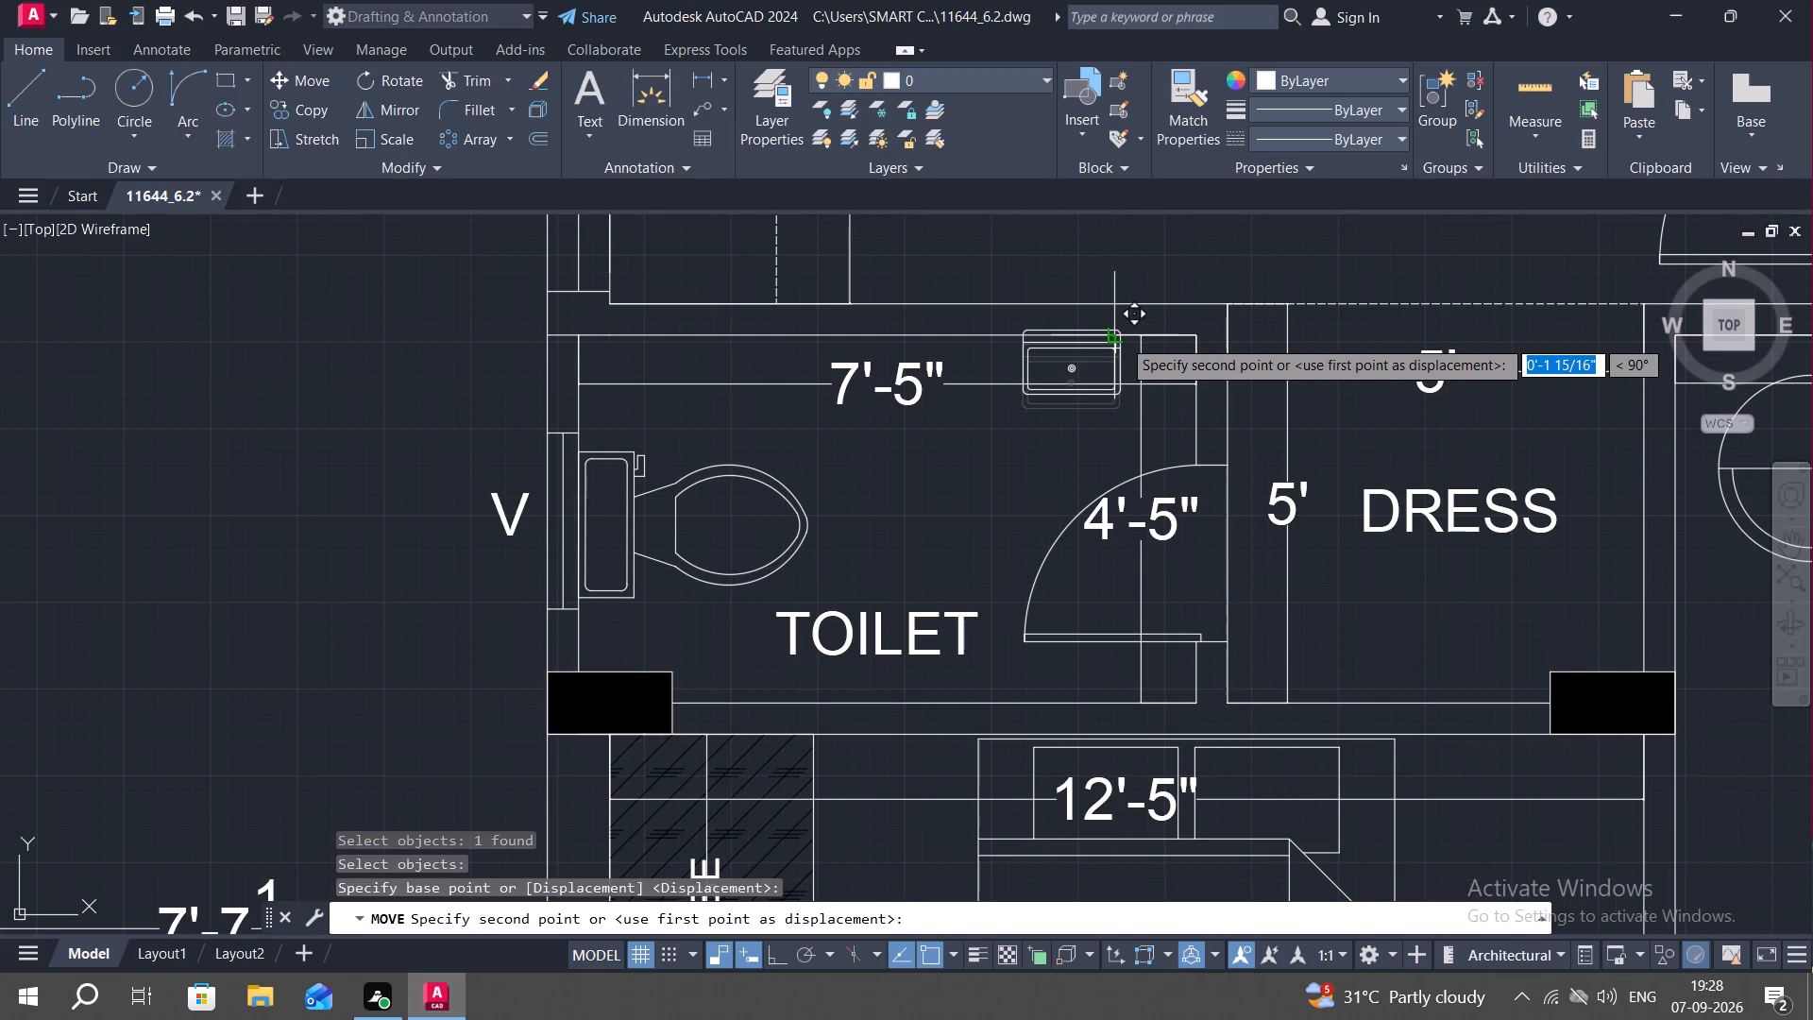
{"action": "scroll", "coordinate": [1122, 338], "scroll_direction": "up", "scroll_amount": 2}
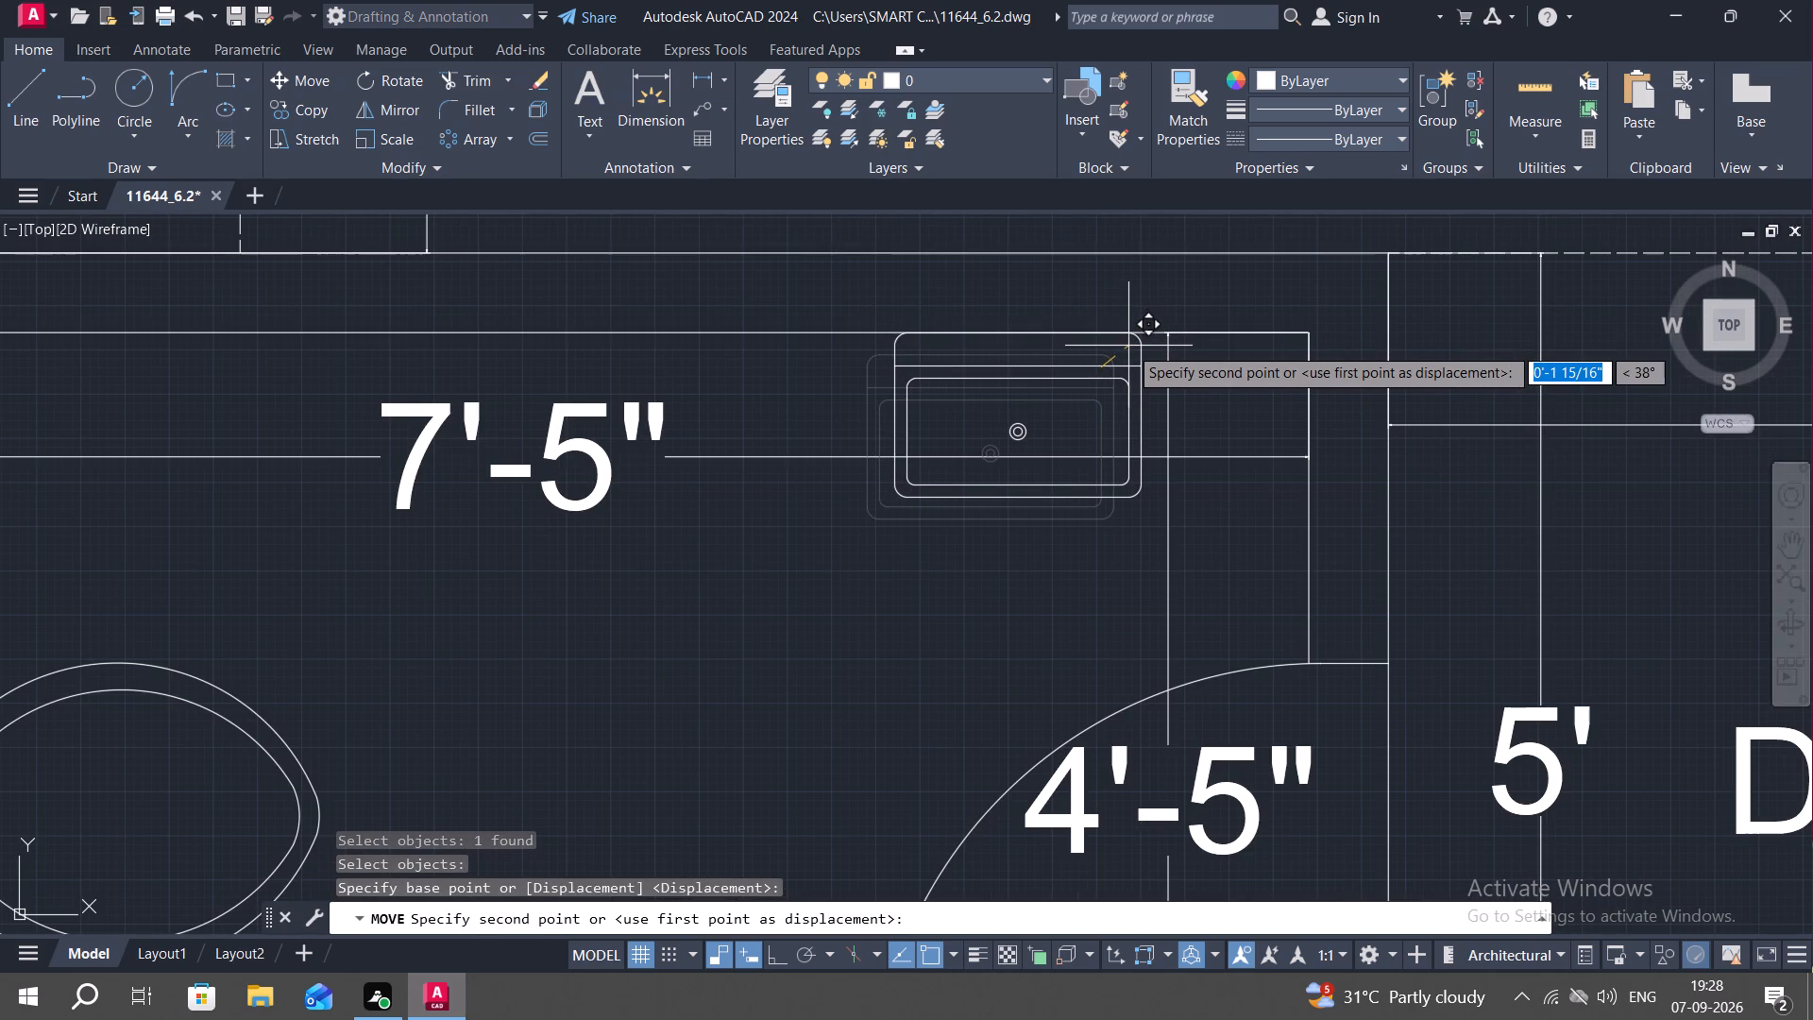
{"action": "left_click", "coordinate": [1128, 346]}
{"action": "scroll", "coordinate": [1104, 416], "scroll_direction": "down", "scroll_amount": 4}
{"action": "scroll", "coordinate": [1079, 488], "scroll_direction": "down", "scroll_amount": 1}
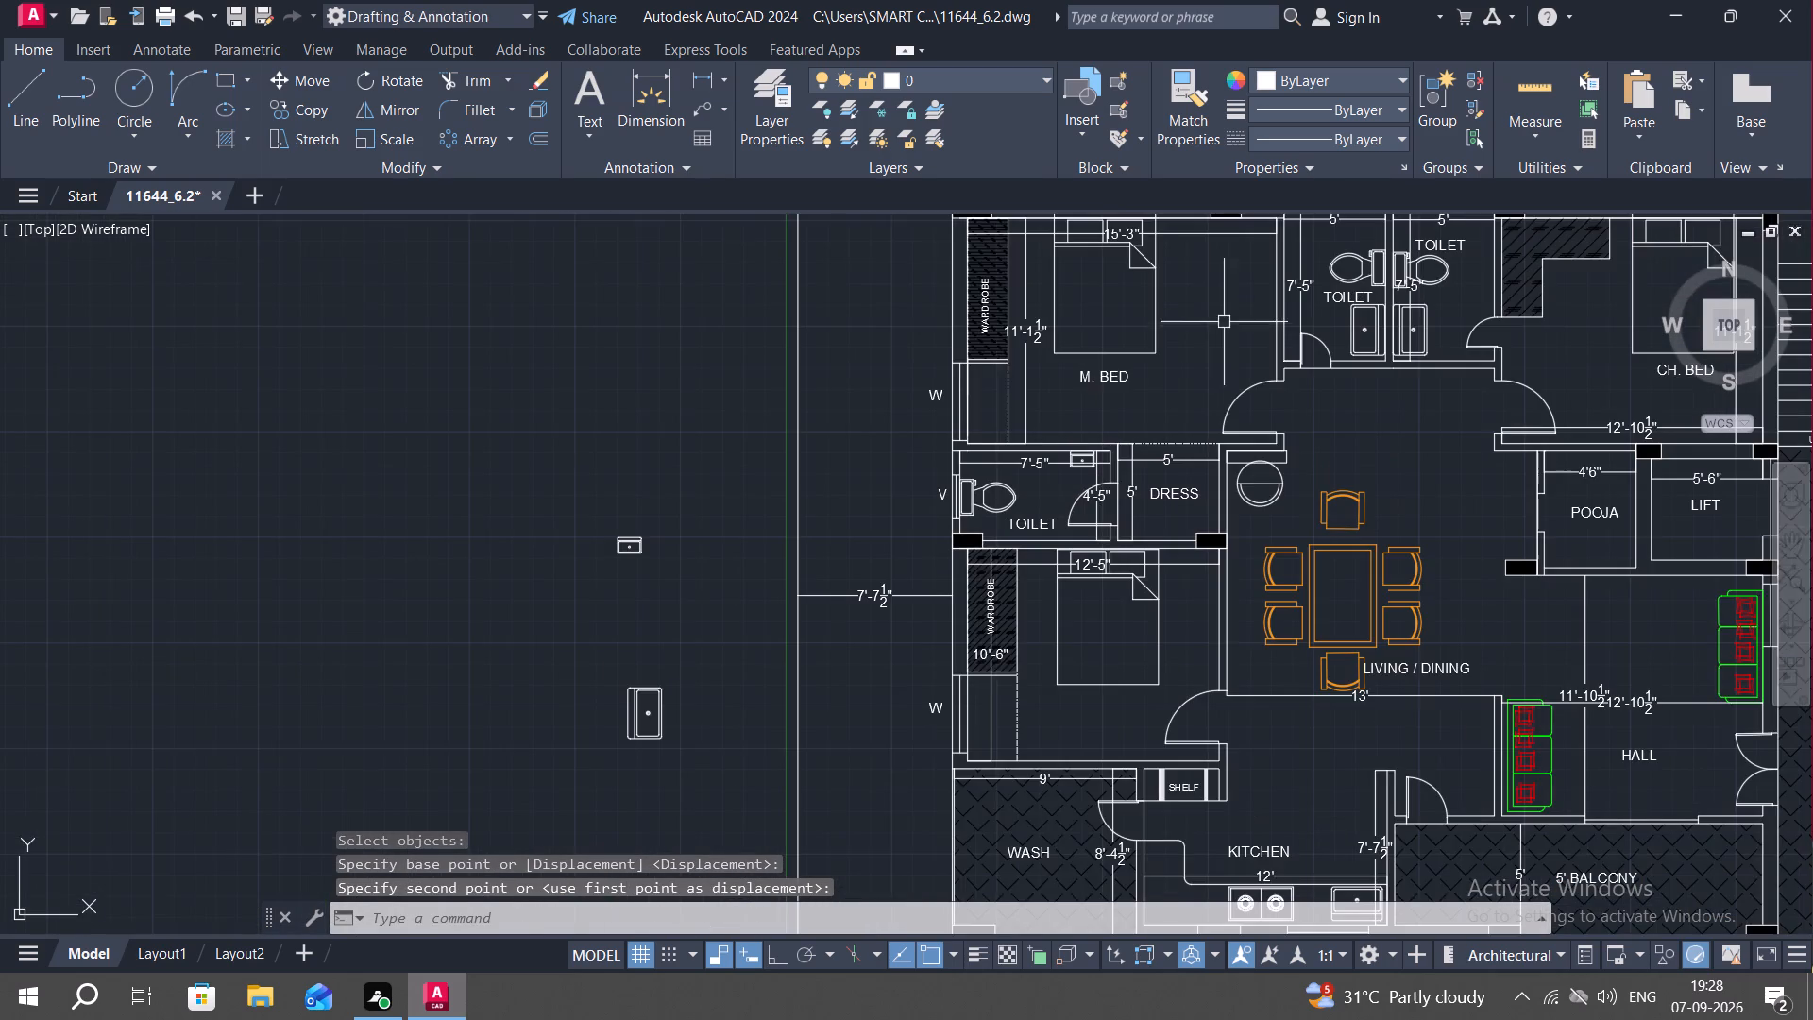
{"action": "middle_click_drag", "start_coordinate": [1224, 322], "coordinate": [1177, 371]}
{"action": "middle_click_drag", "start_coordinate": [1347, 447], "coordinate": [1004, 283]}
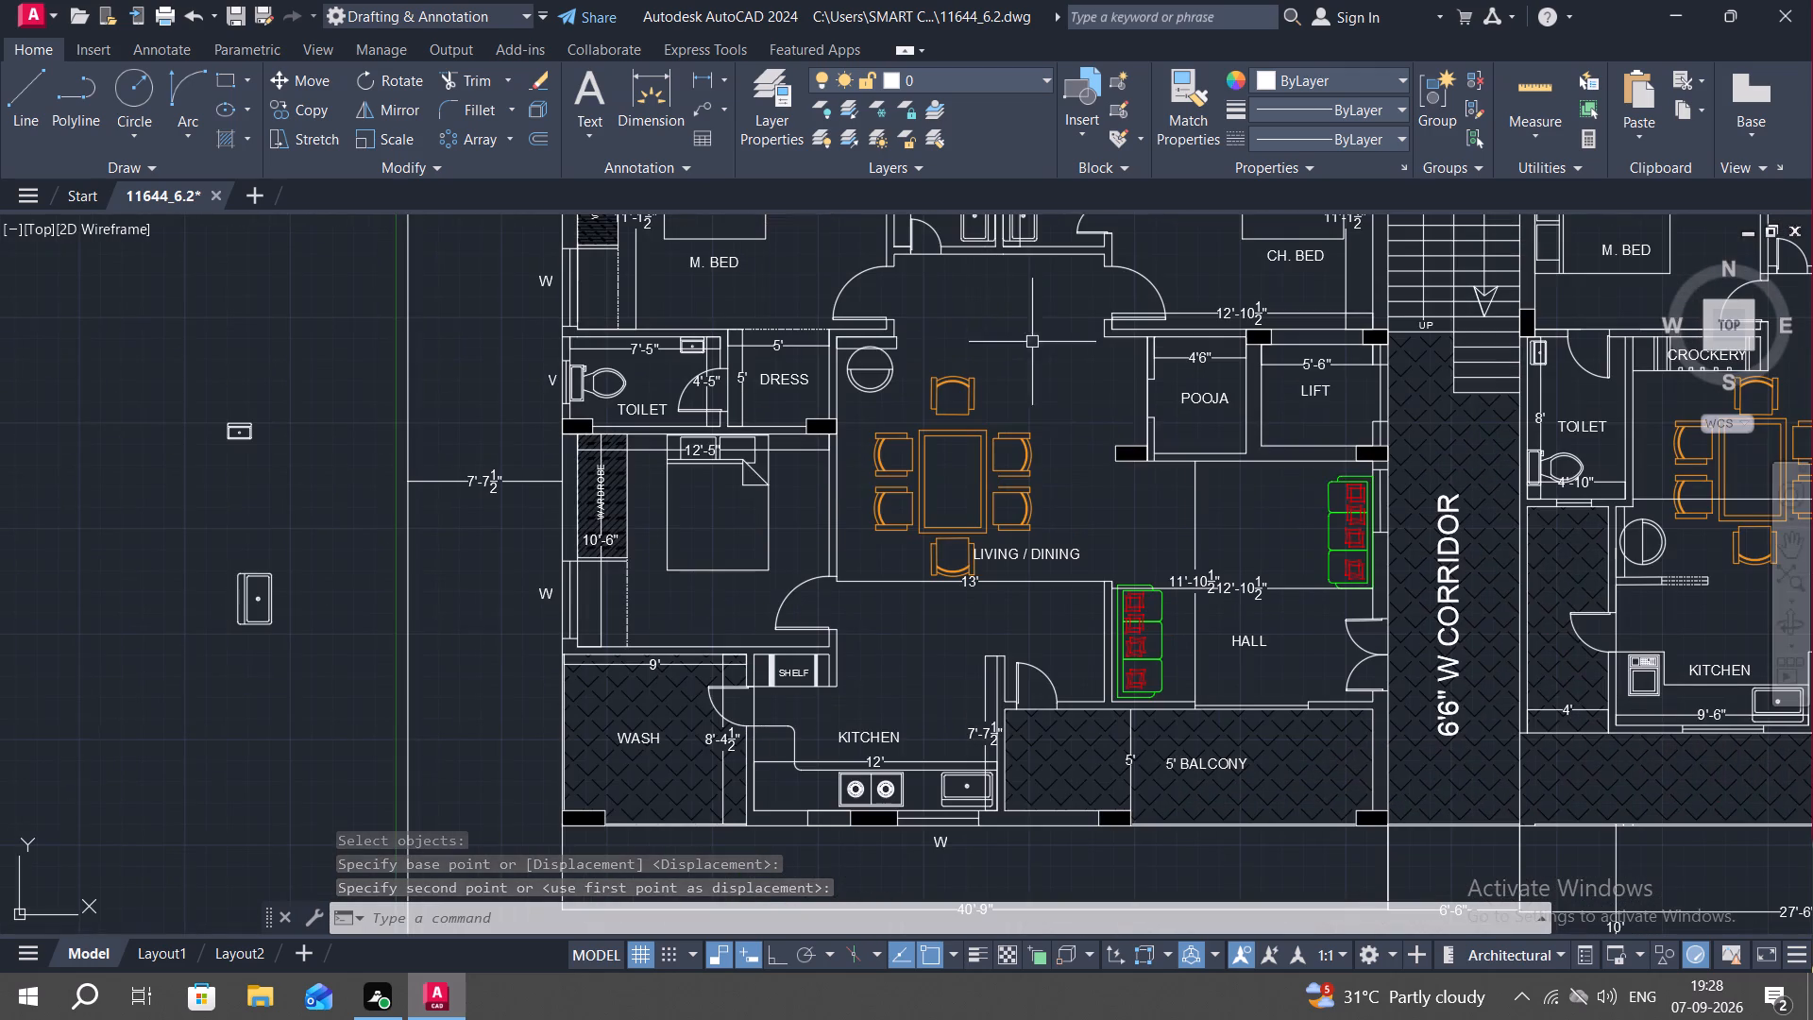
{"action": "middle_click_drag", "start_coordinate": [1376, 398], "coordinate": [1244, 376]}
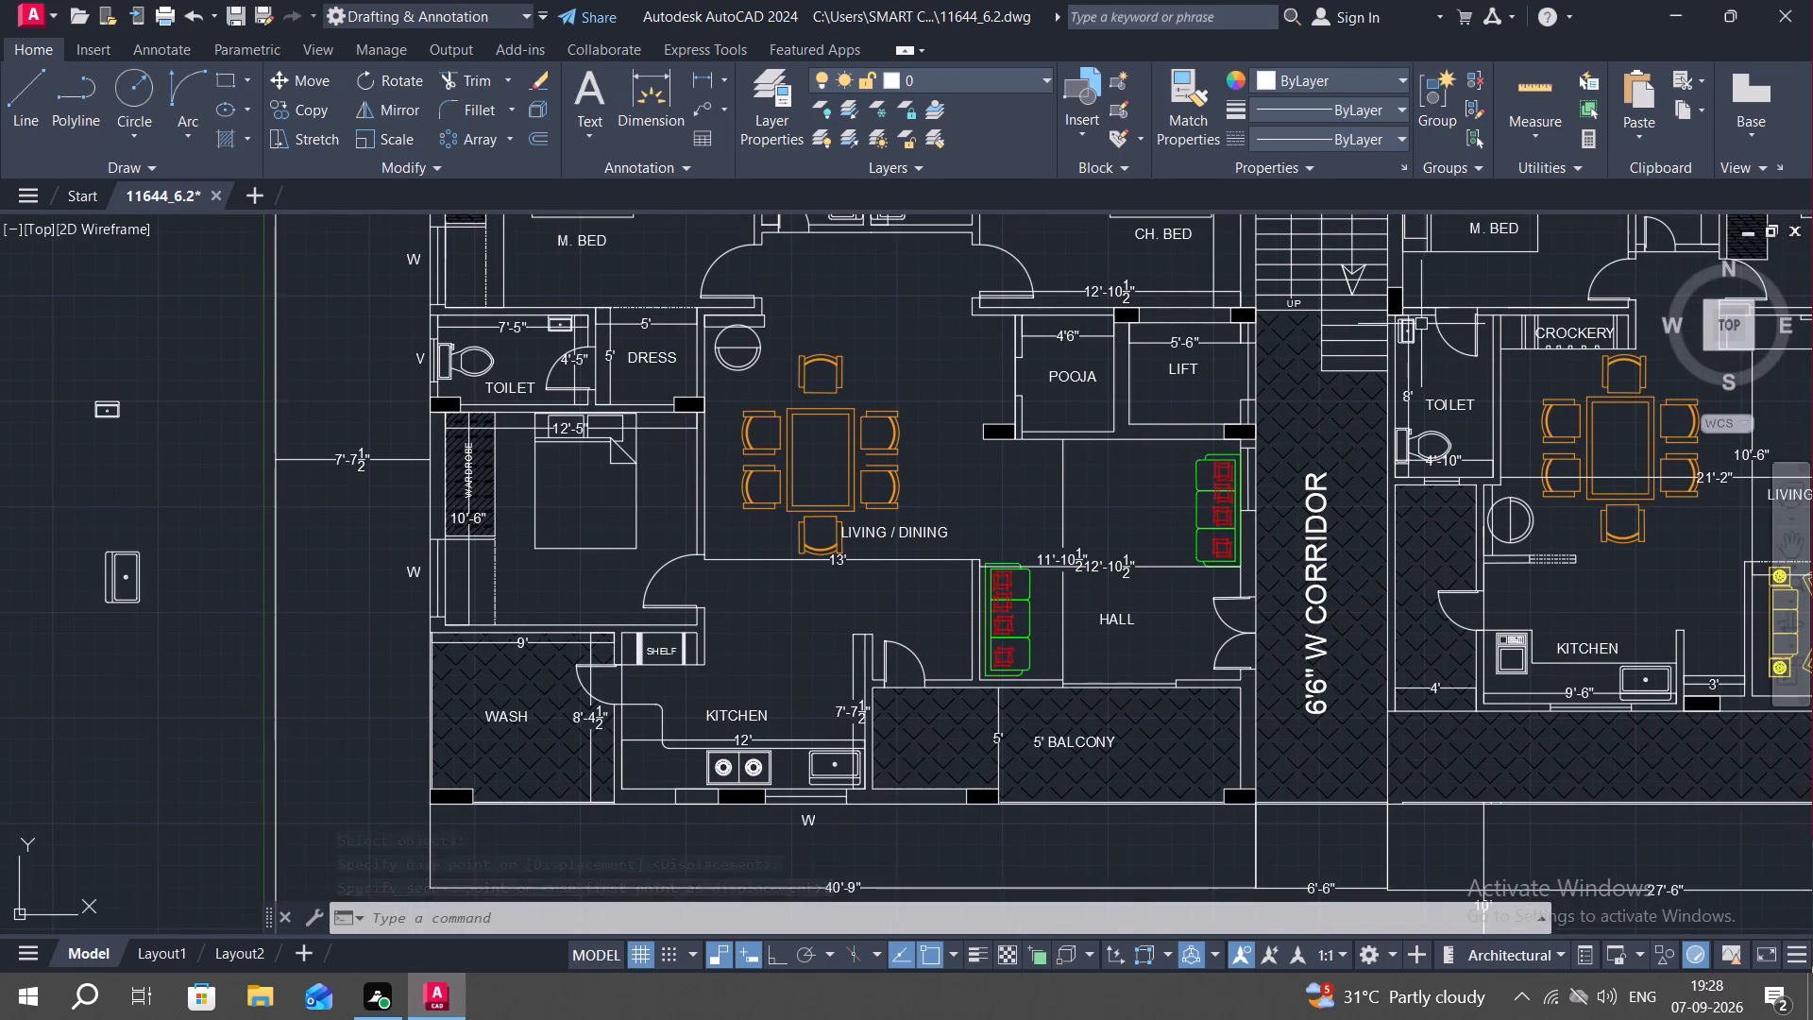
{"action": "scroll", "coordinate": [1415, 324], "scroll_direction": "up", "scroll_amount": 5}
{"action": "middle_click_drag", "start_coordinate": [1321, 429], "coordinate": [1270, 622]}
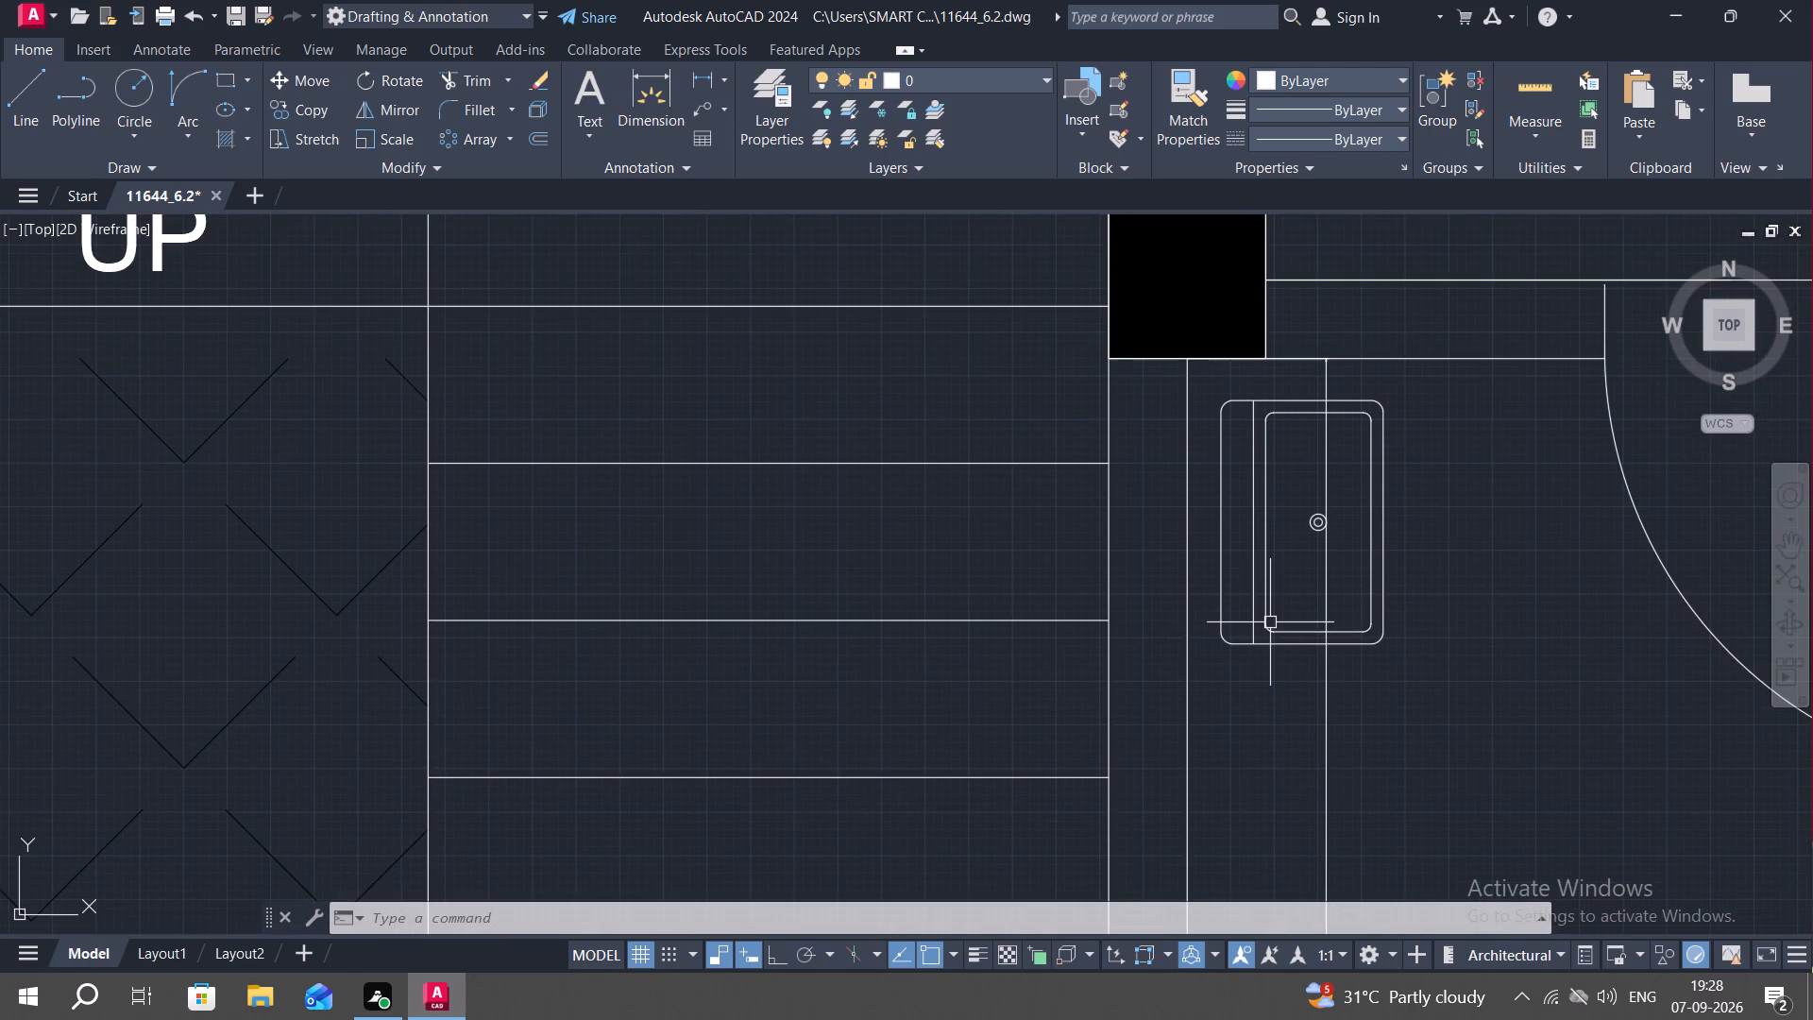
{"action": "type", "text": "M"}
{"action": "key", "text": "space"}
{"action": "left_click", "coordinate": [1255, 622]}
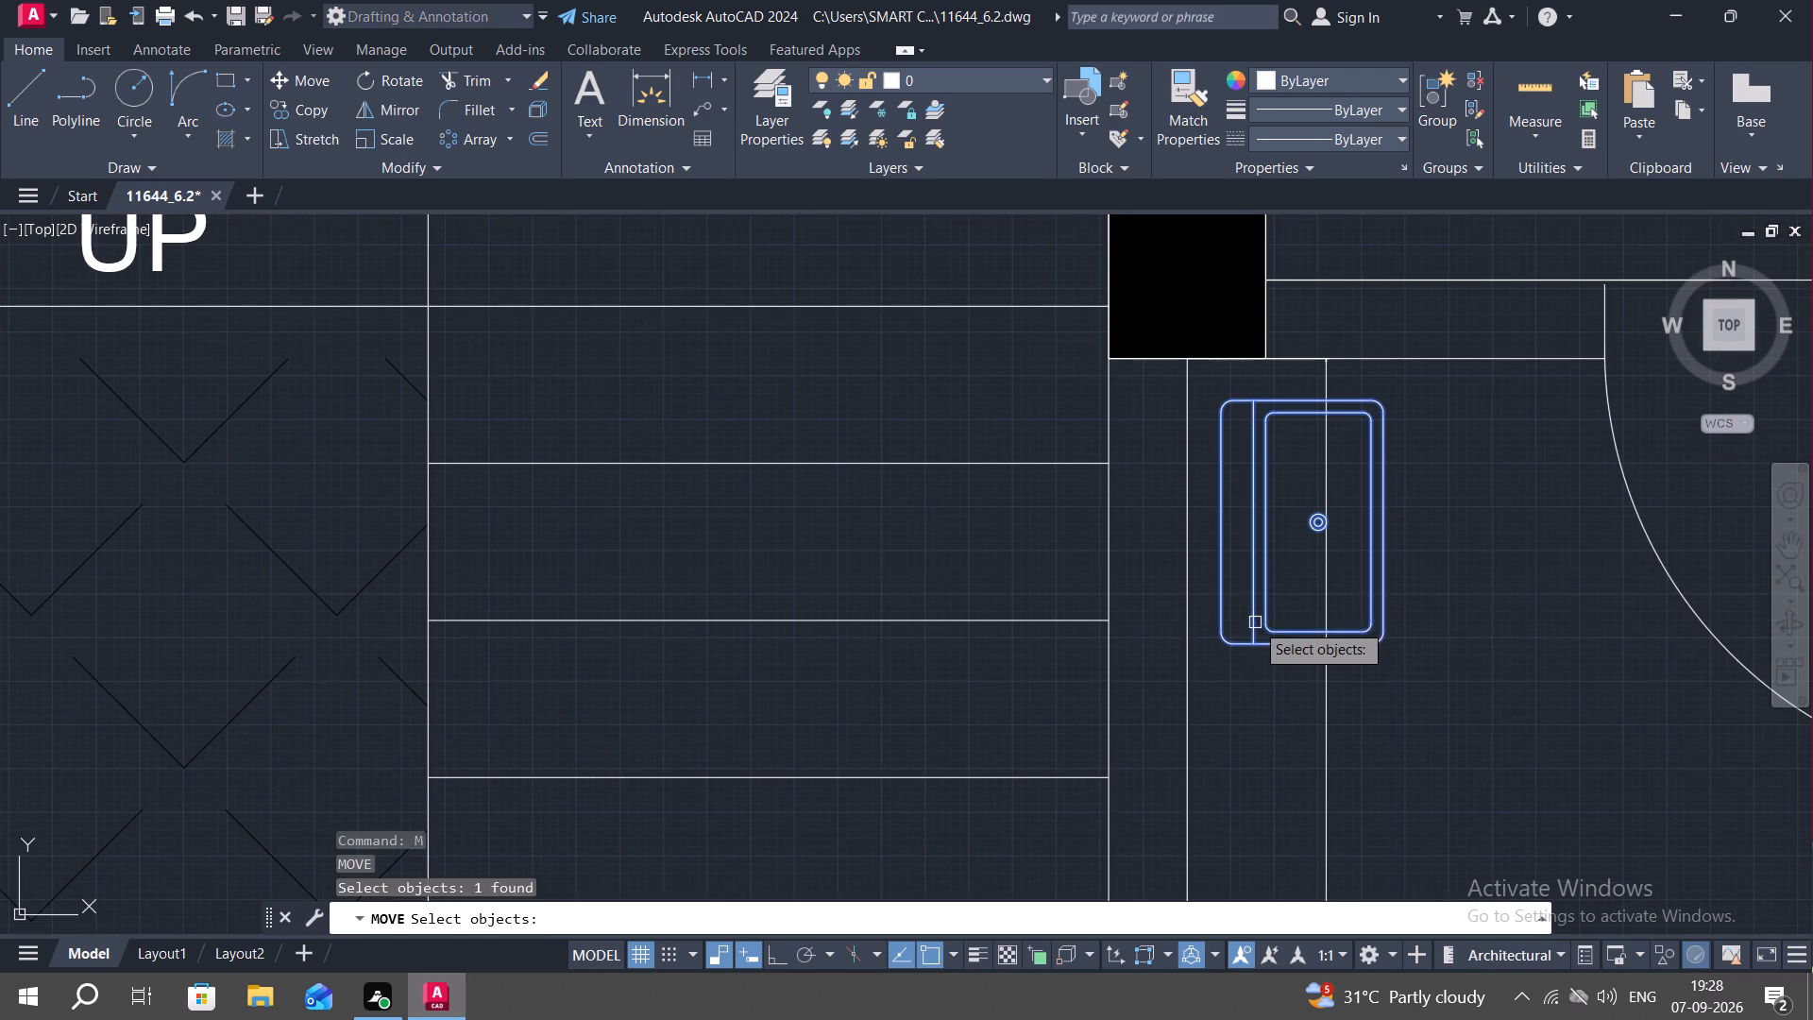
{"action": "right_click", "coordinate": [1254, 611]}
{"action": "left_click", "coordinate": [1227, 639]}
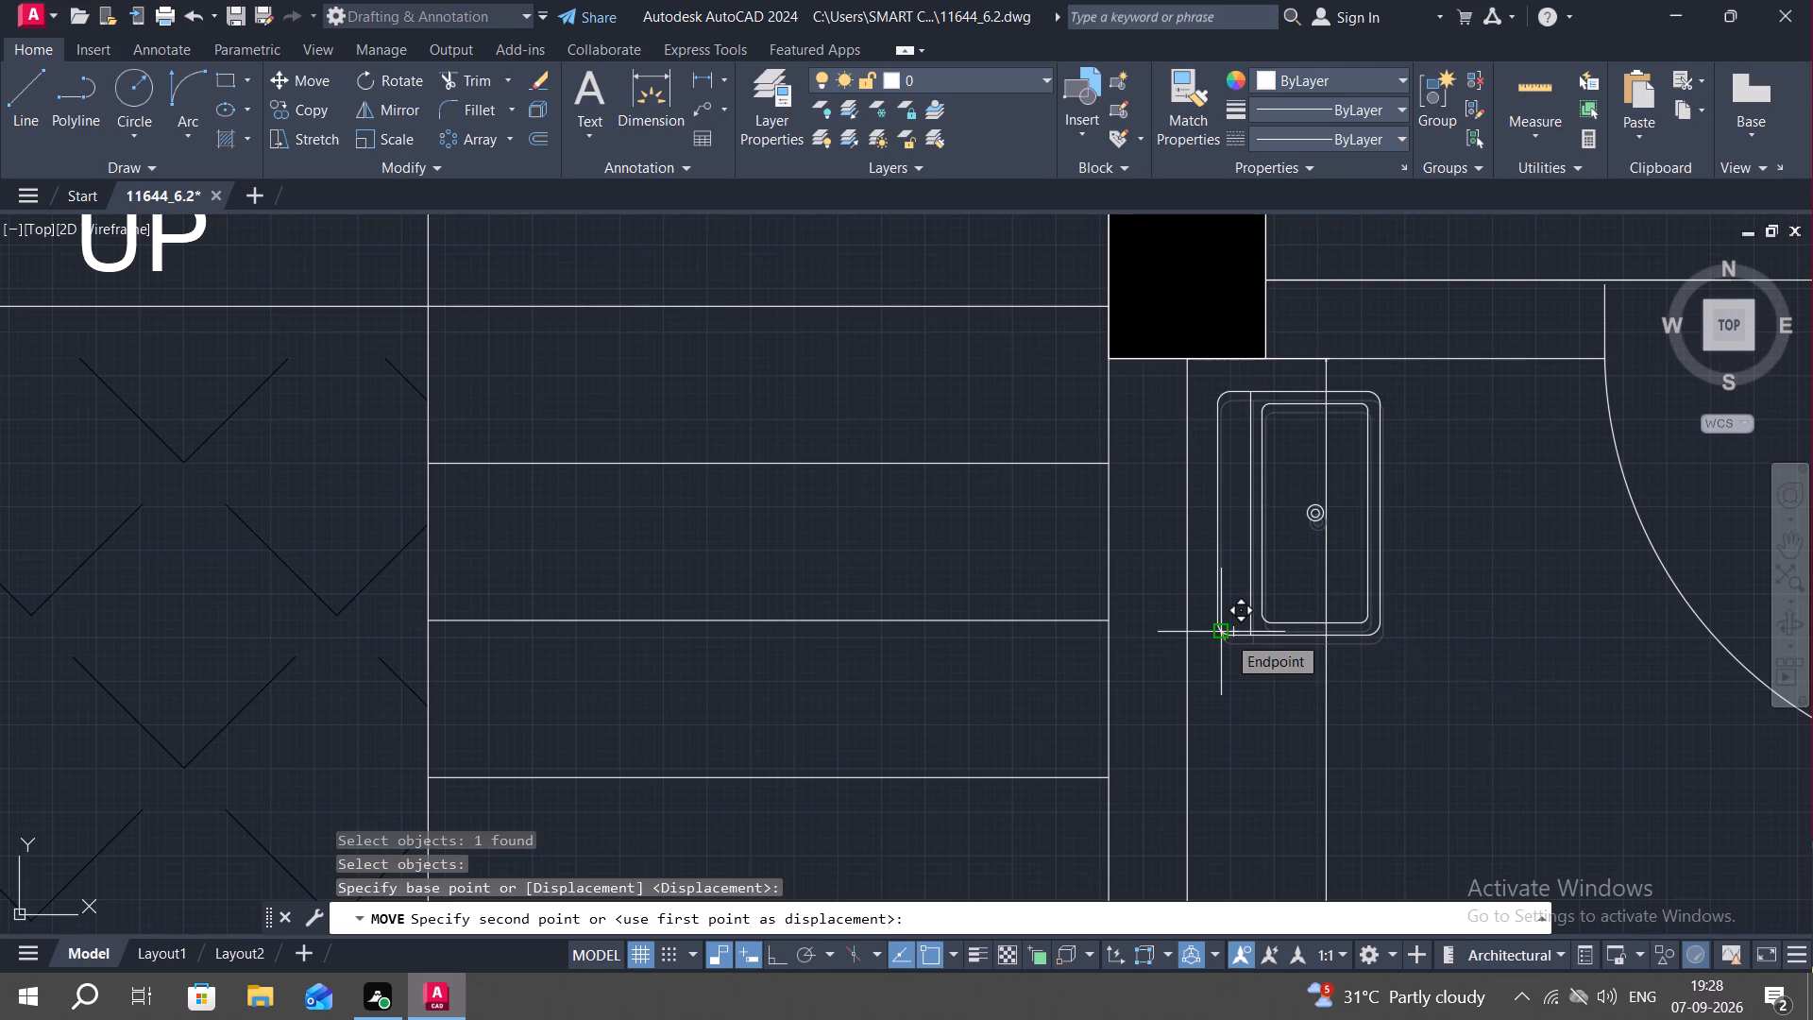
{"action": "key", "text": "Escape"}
Move the washbasin in the right unit's corridor-side TOILET west so it sits flush against the west wall.
{"action": "key", "text": "space"}
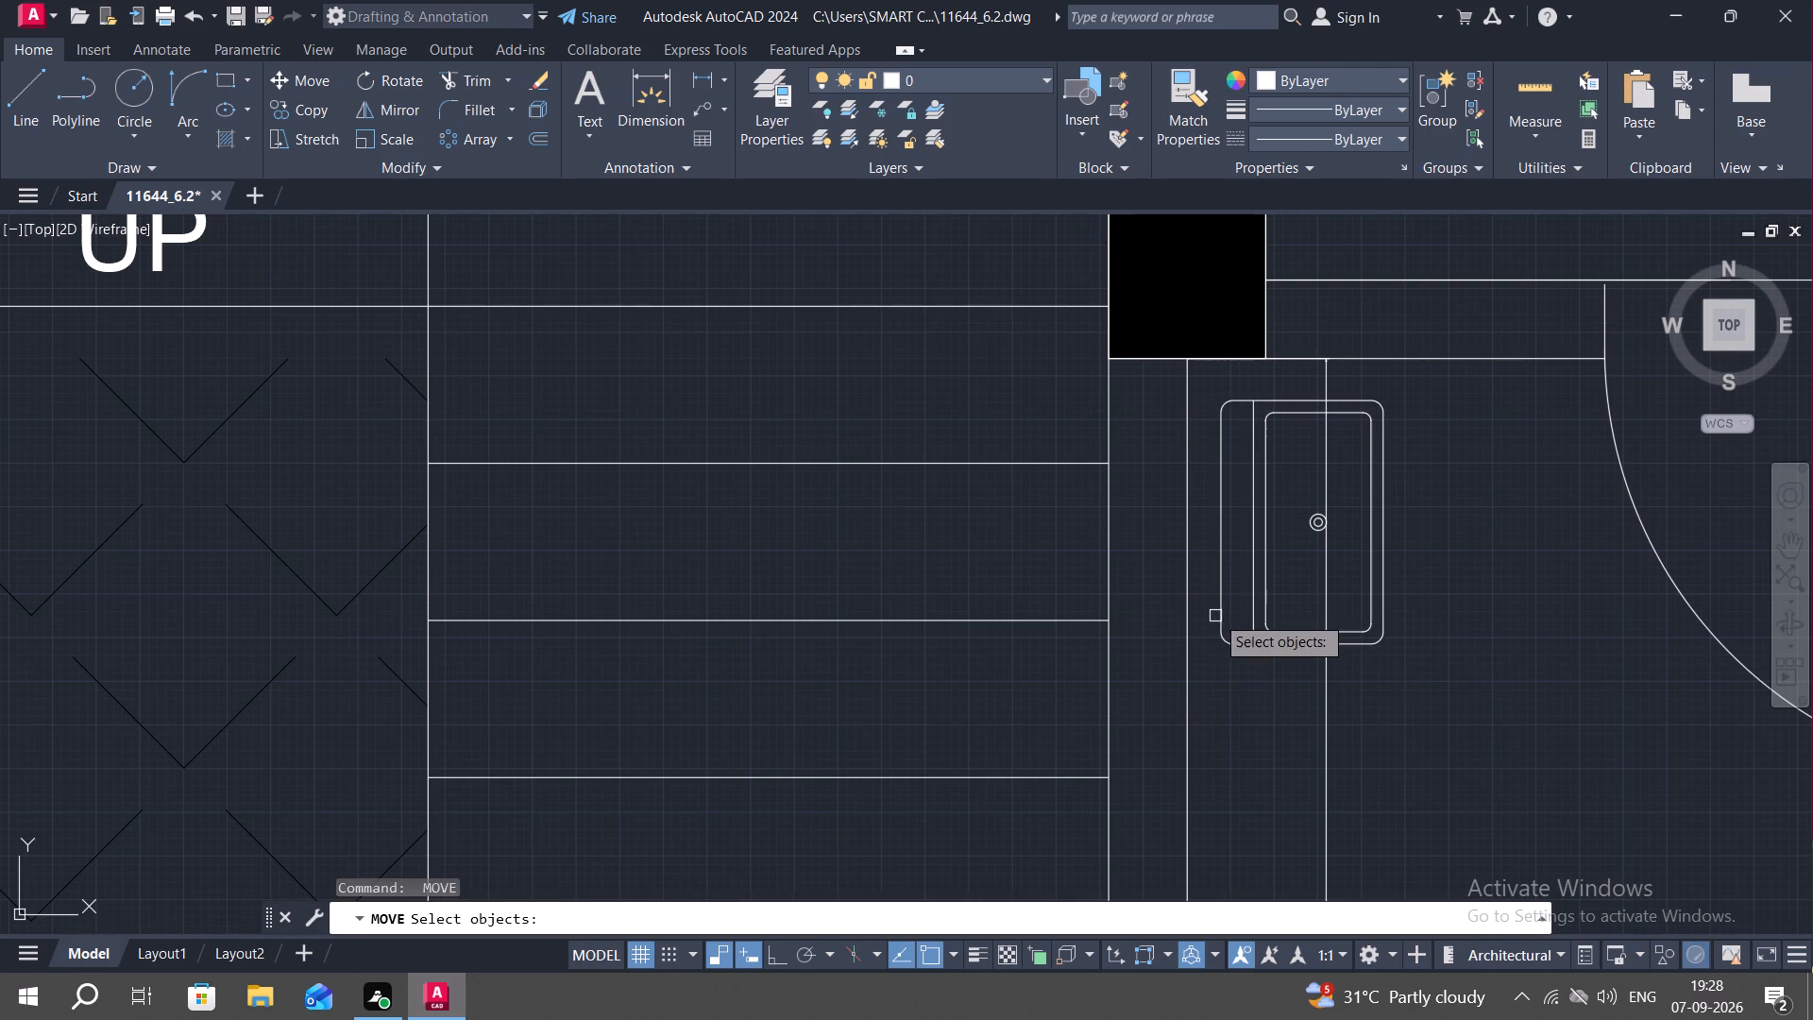
{"action": "left_click", "coordinate": [1219, 611]}
{"action": "right_click", "coordinate": [1219, 611]}
{"action": "left_click", "coordinate": [1219, 611]}
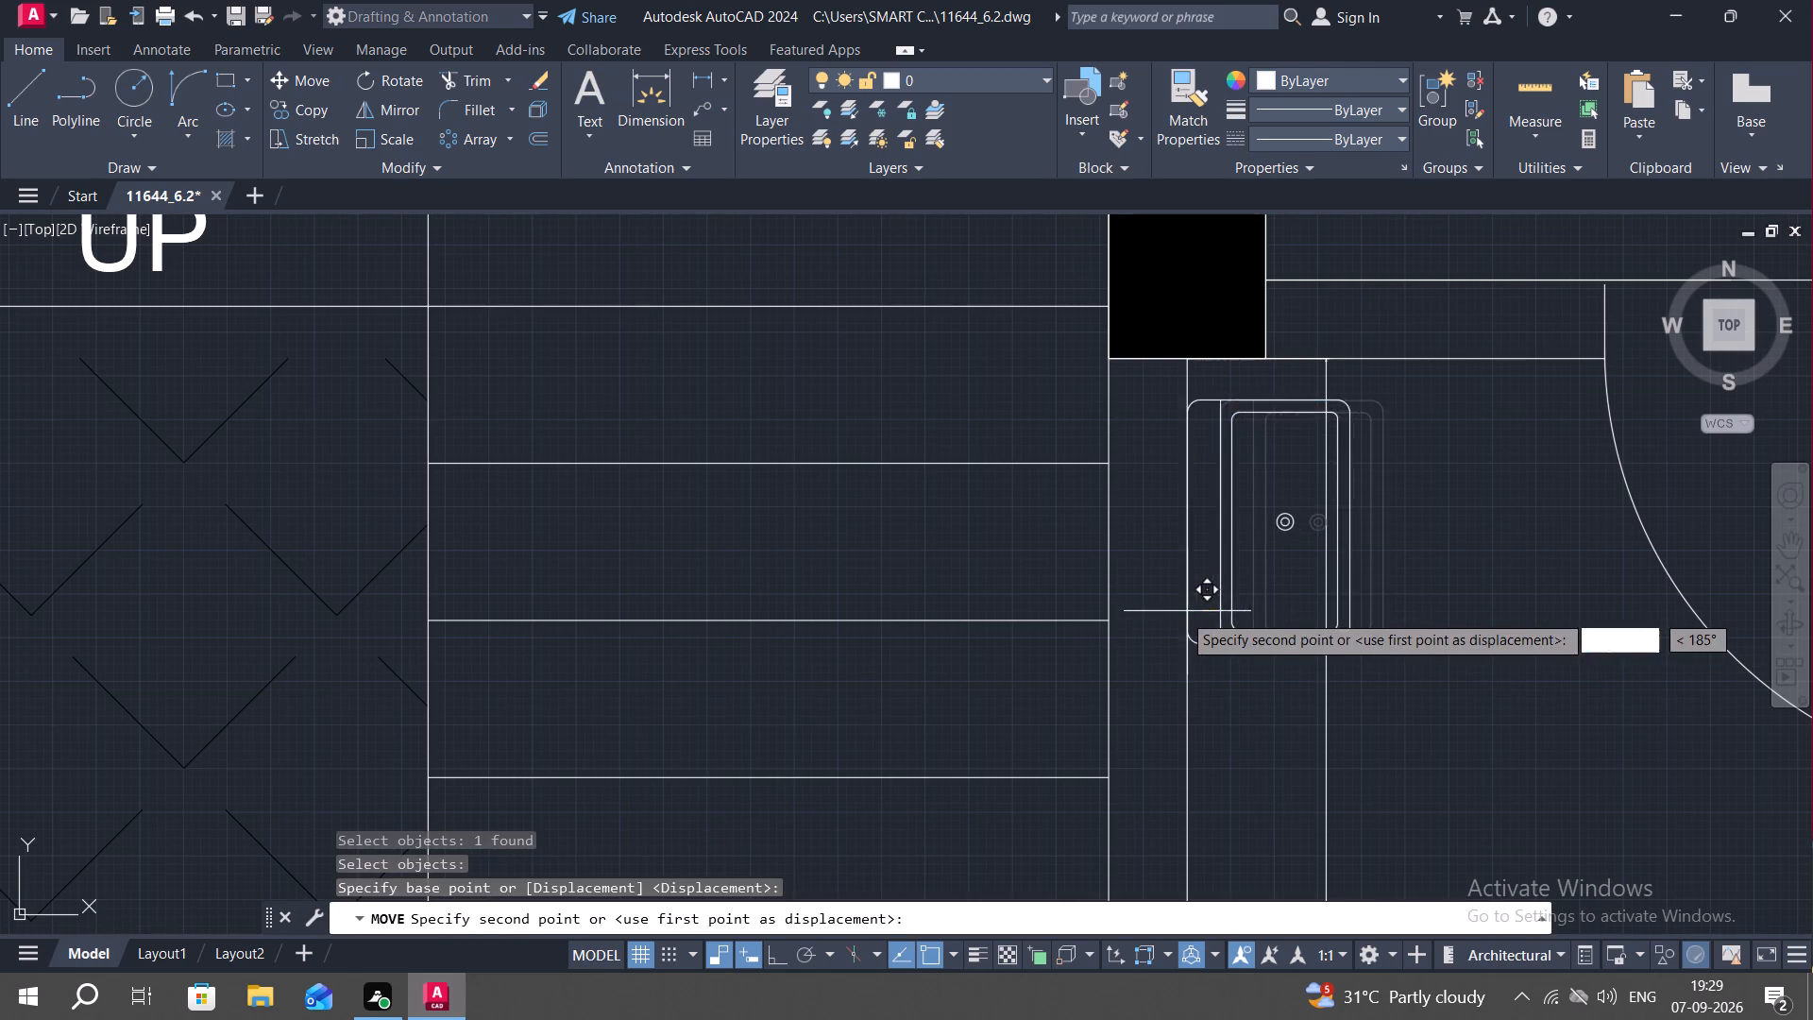
{"action": "left_click", "coordinate": [1194, 605]}
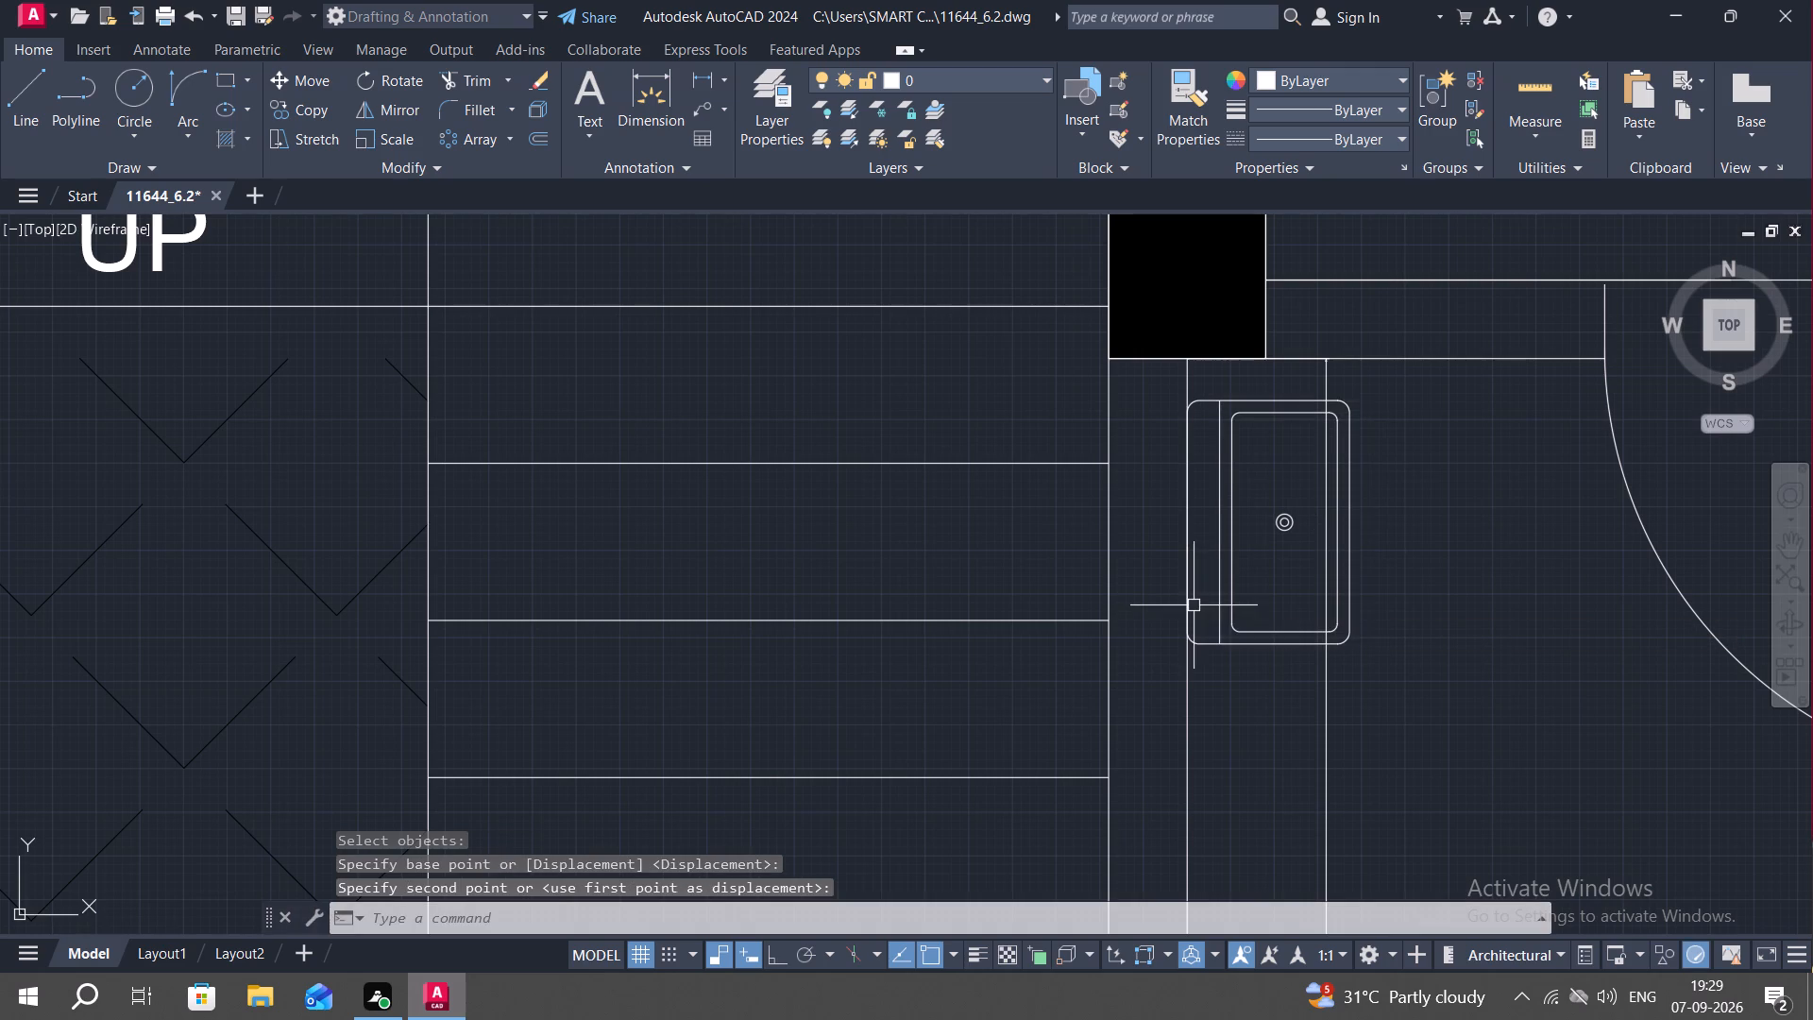
Erase the two leftover source washbasins west of the plan.
{"action": "scroll", "coordinate": [1250, 654], "scroll_direction": "down", "scroll_amount": 5}
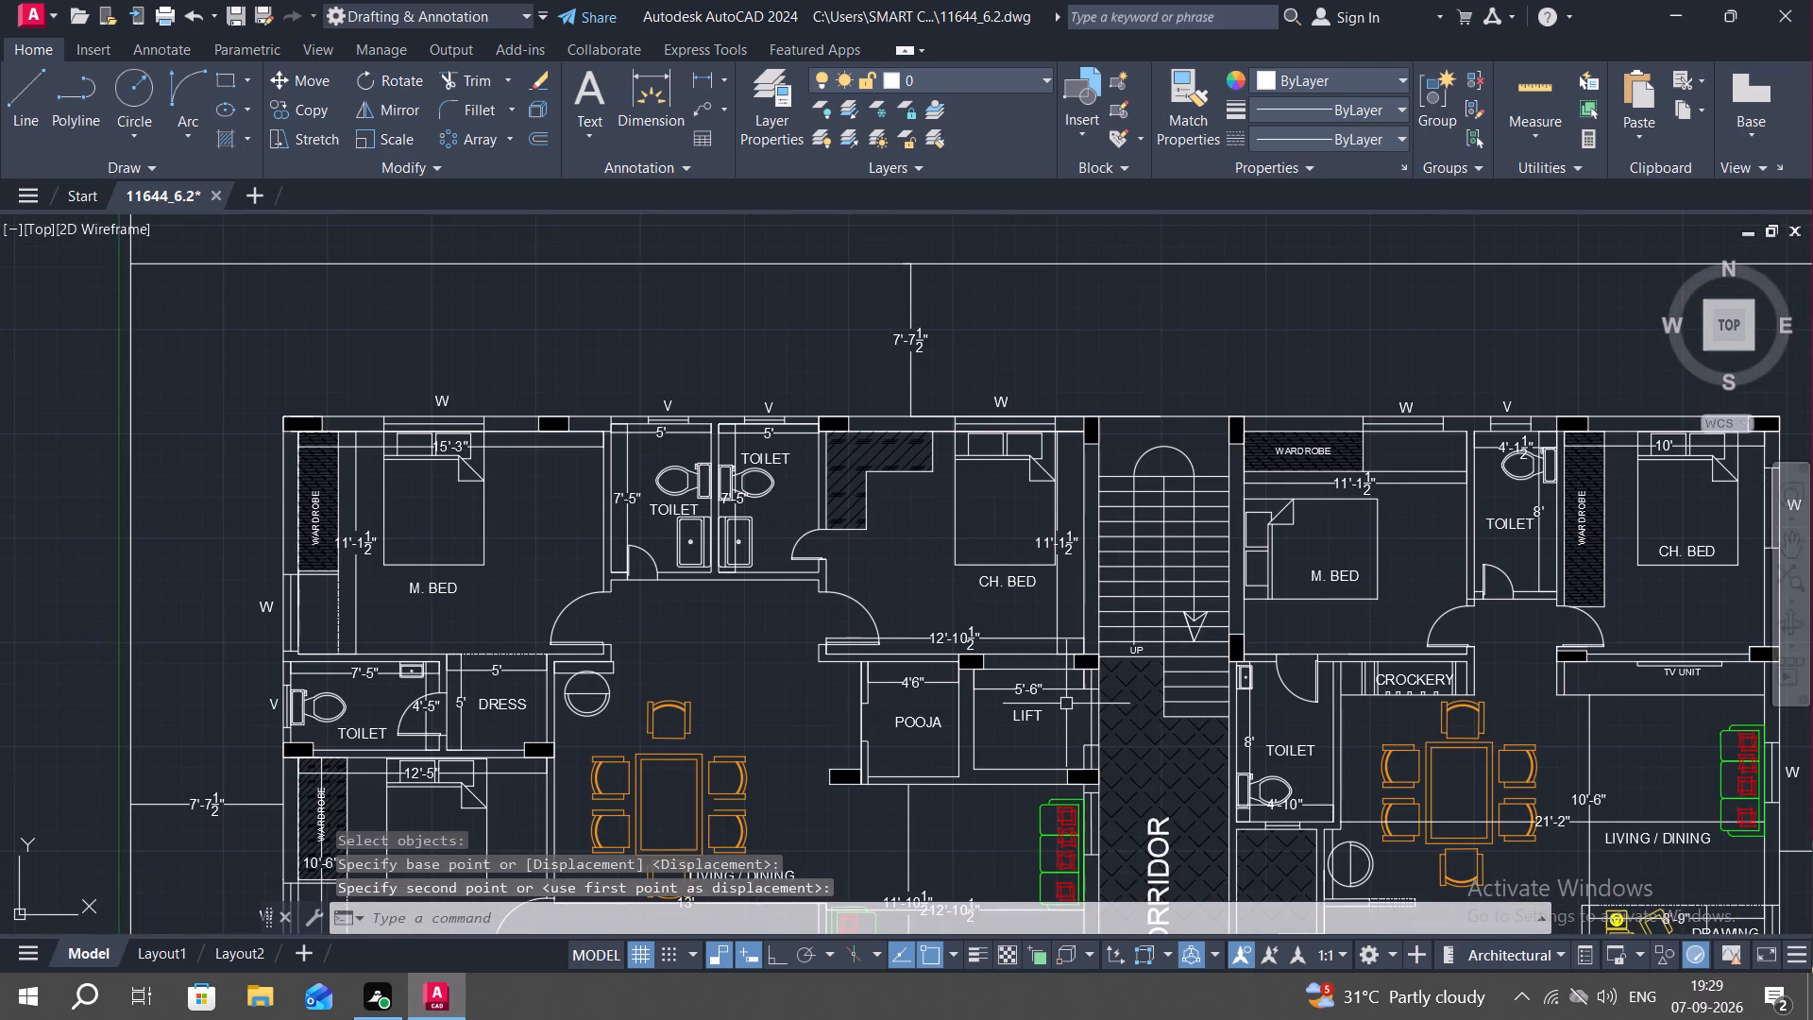
{"action": "middle_click_drag", "start_coordinate": [1047, 682], "coordinate": [996, 552]}
{"action": "scroll", "coordinate": [996, 552], "scroll_direction": "down", "scroll_amount": 2}
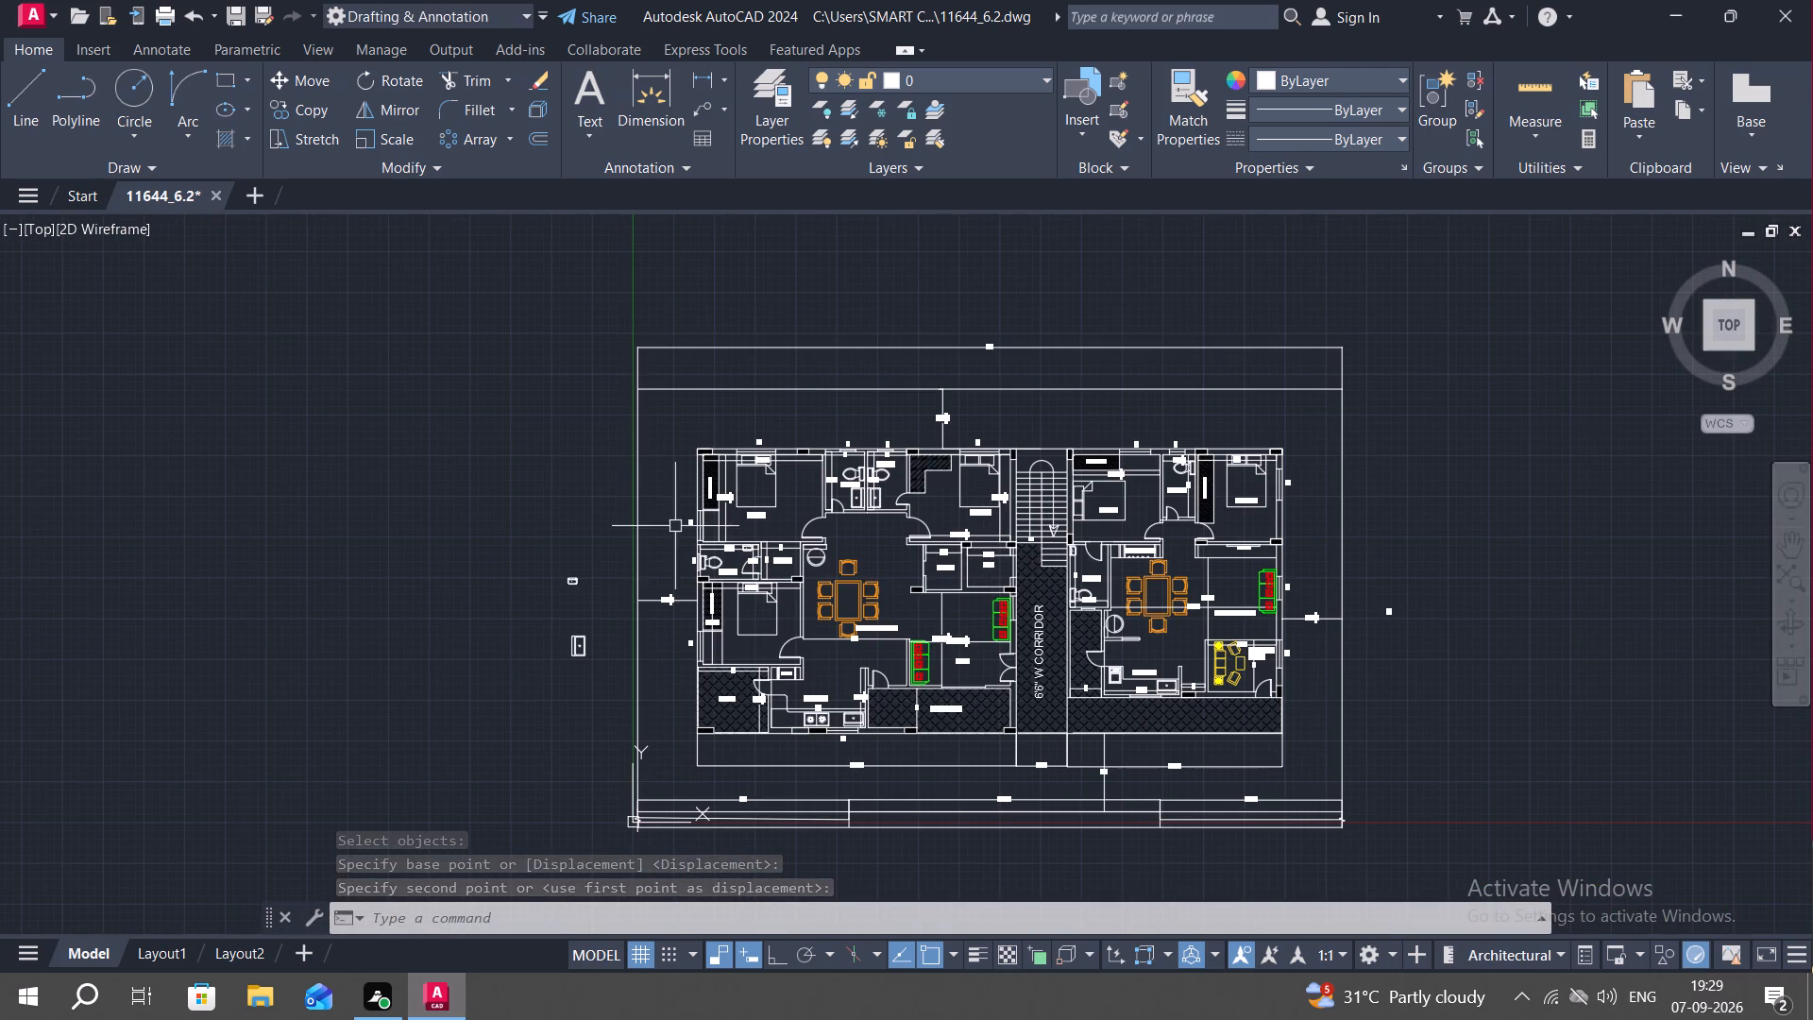
{"action": "left_click_drag", "start_coordinate": [475, 522], "coordinate": [495, 522]}
{"action": "left_click", "coordinate": [601, 685]}
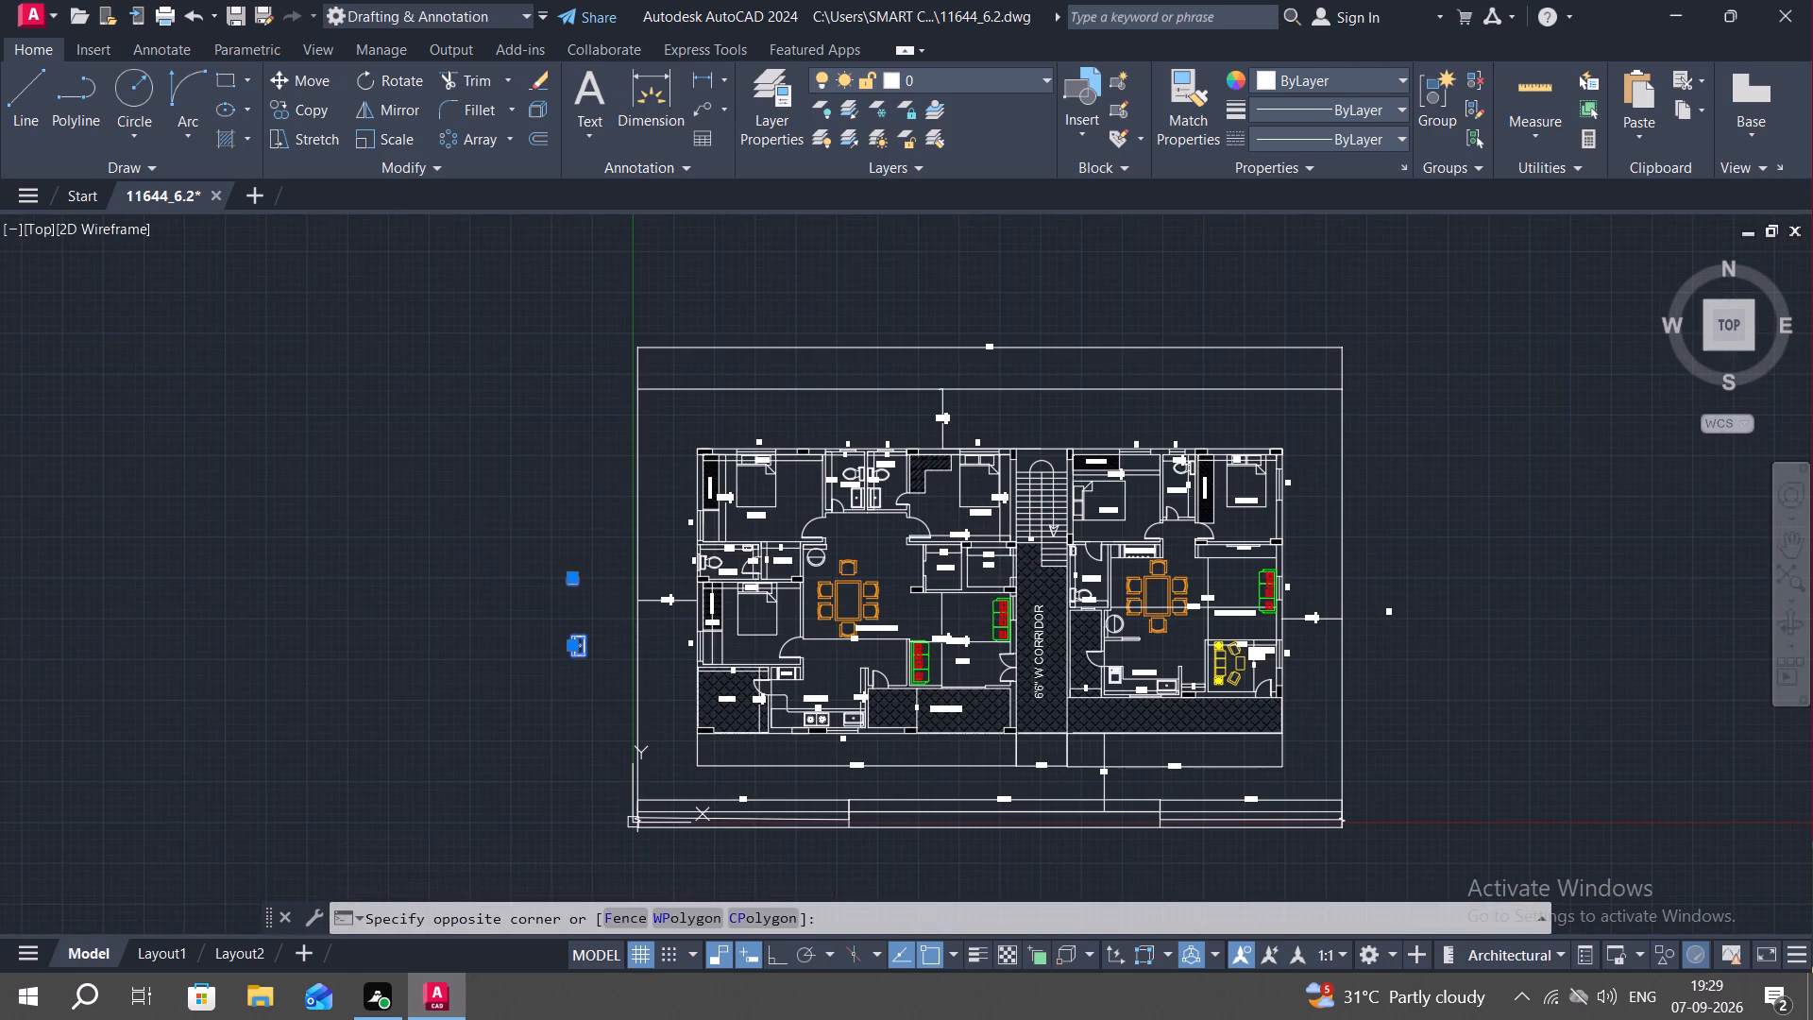
{"action": "key", "text": "Delete"}
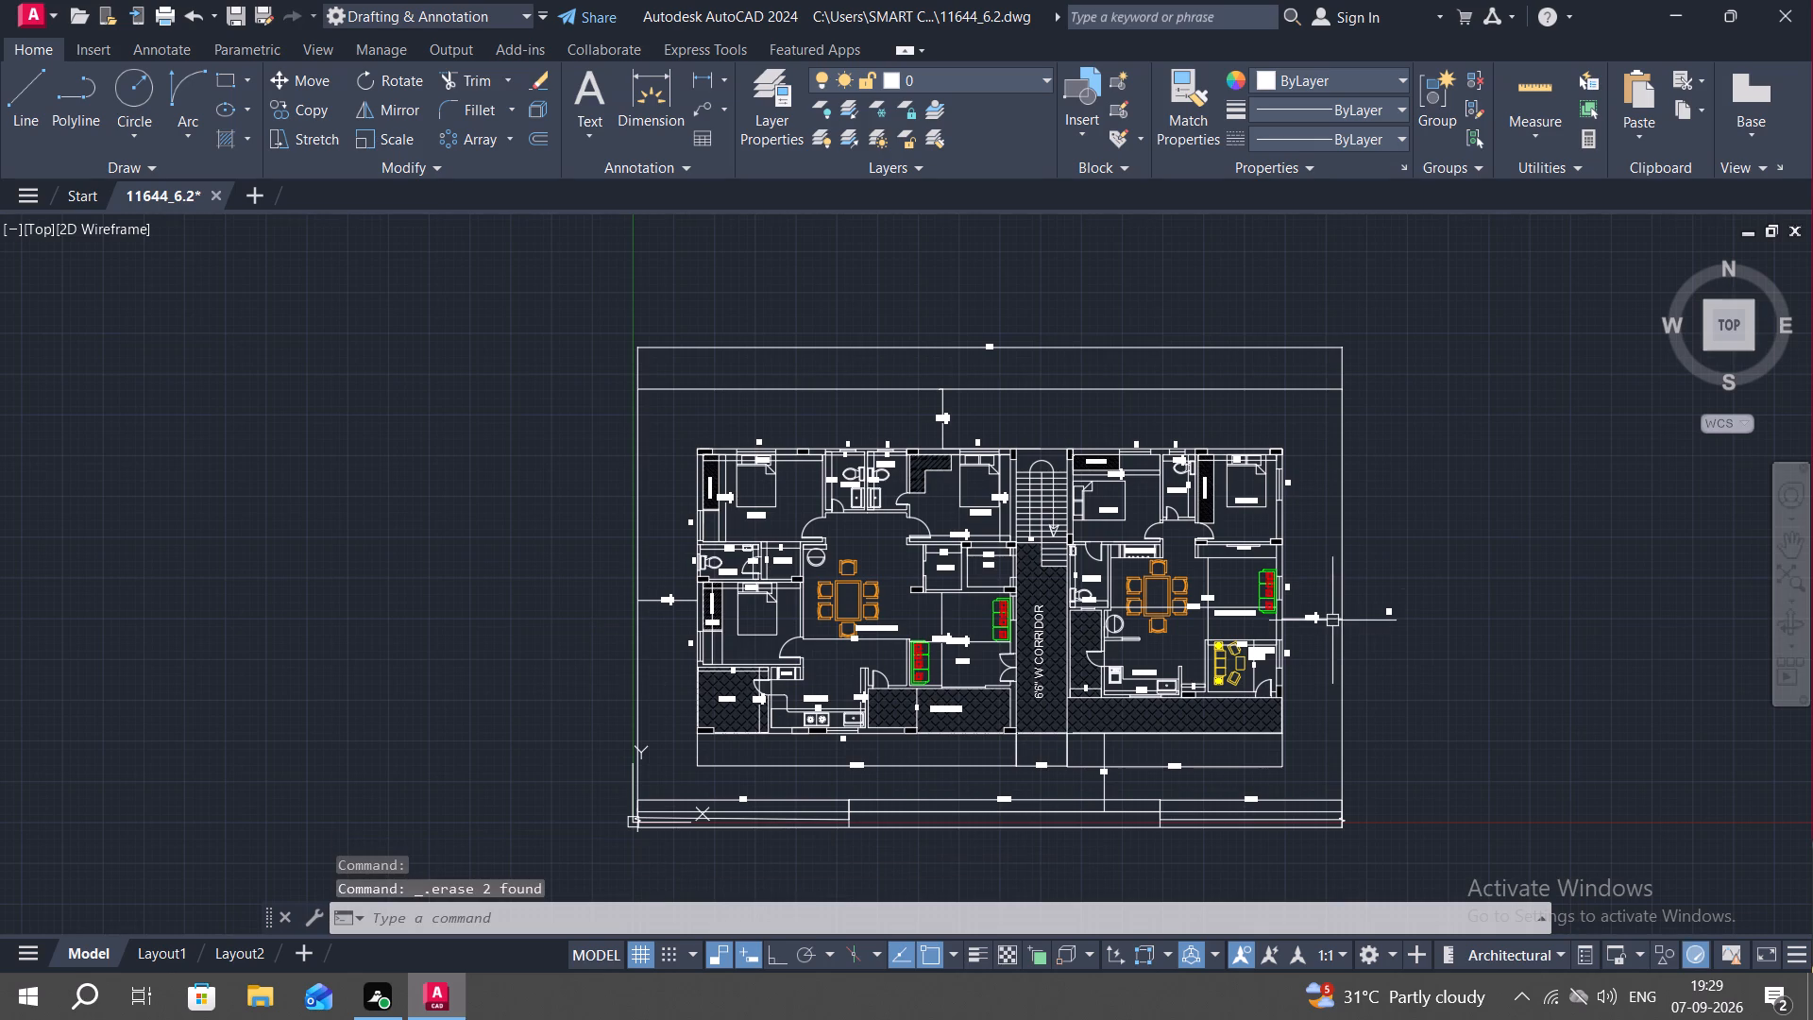
Erase the leftover text object outside the plot, east of the plan.
{"action": "left_click", "coordinate": [1380, 587]}
{"action": "left_click", "coordinate": [1427, 674]}
{"action": "key", "text": "Delete"}
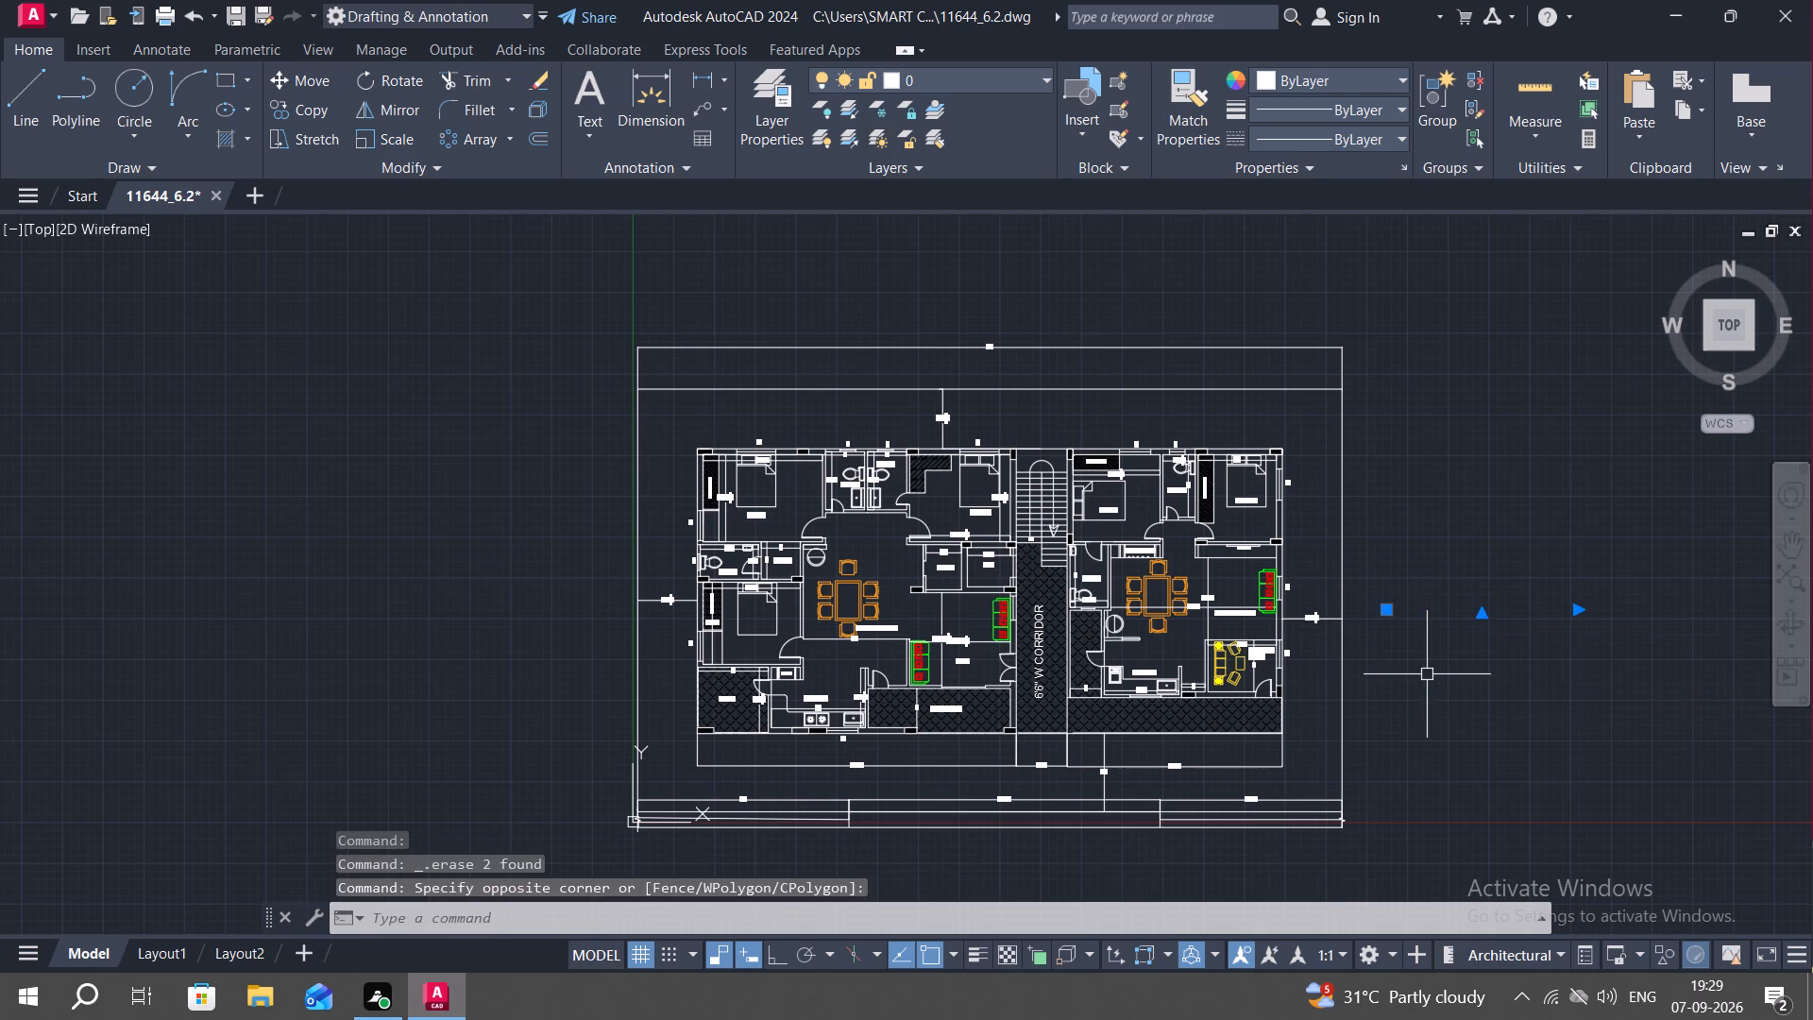
Add a linear dimension of the building's overall width from north-west to north-east corner, placed just north of the window tags.
{"action": "scroll", "coordinate": [760, 493], "scroll_direction": "up", "scroll_amount": 3}
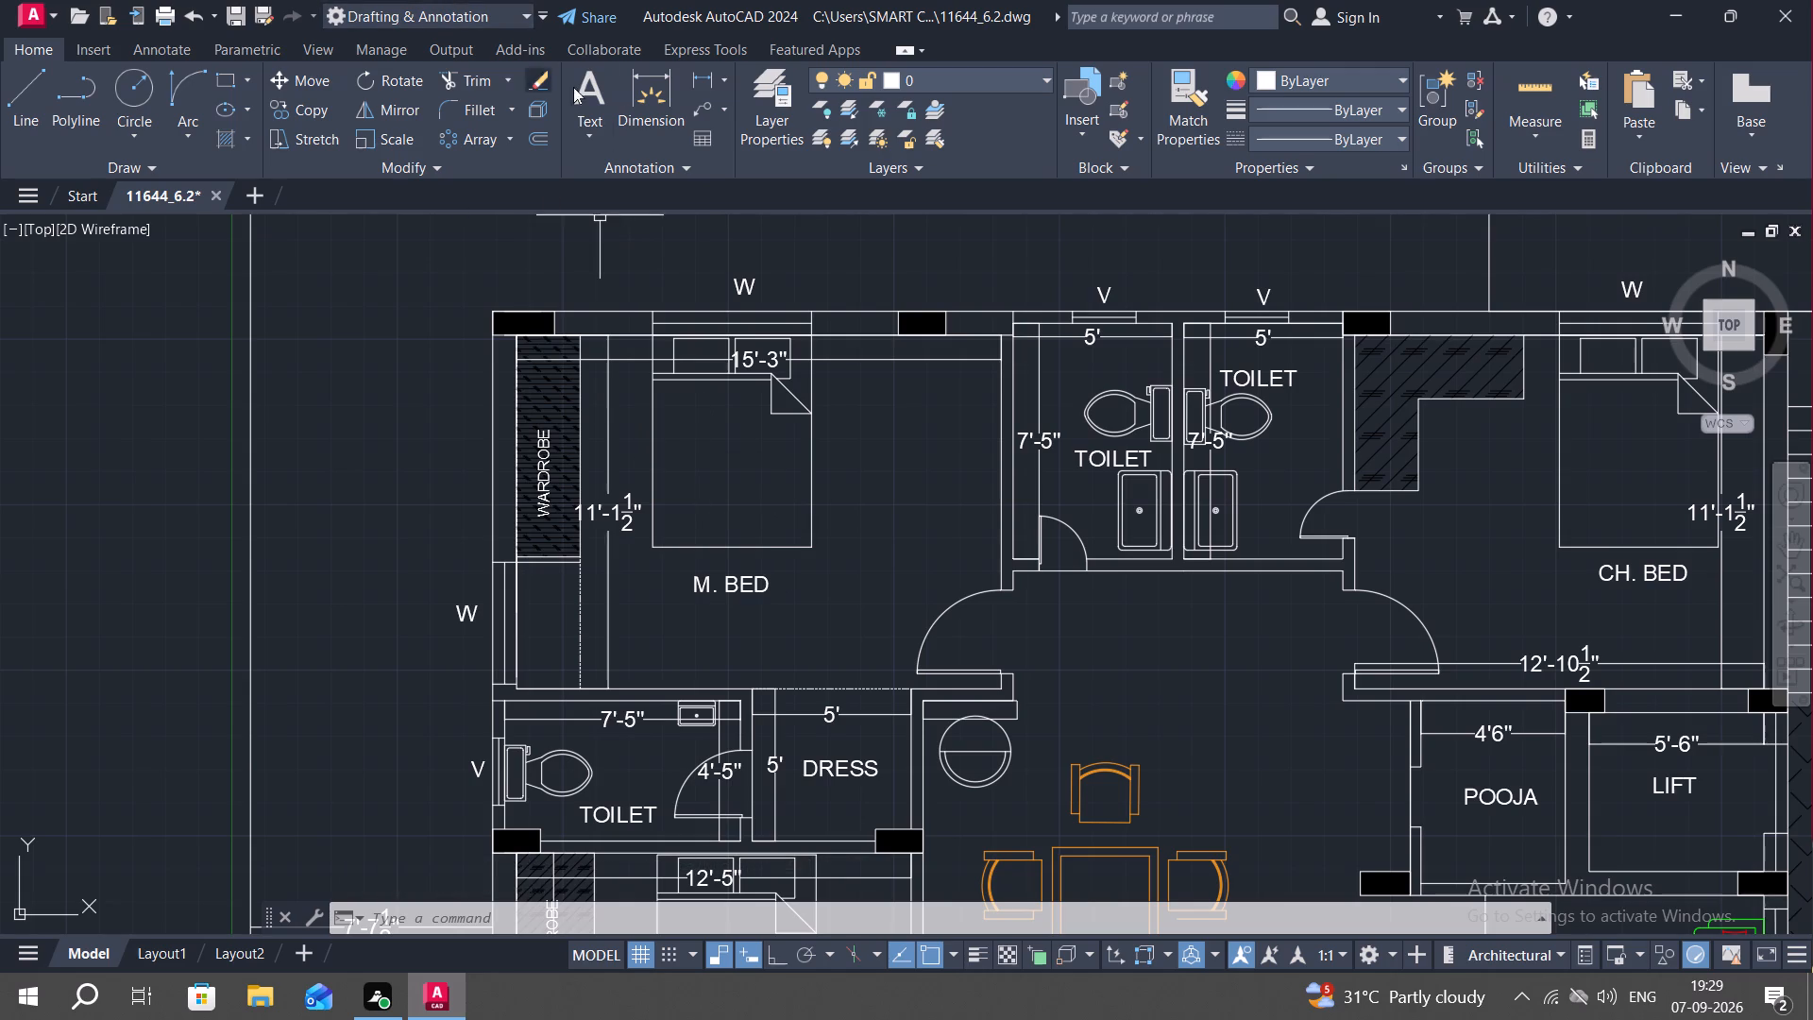
{"action": "left_click", "coordinate": [698, 72]}
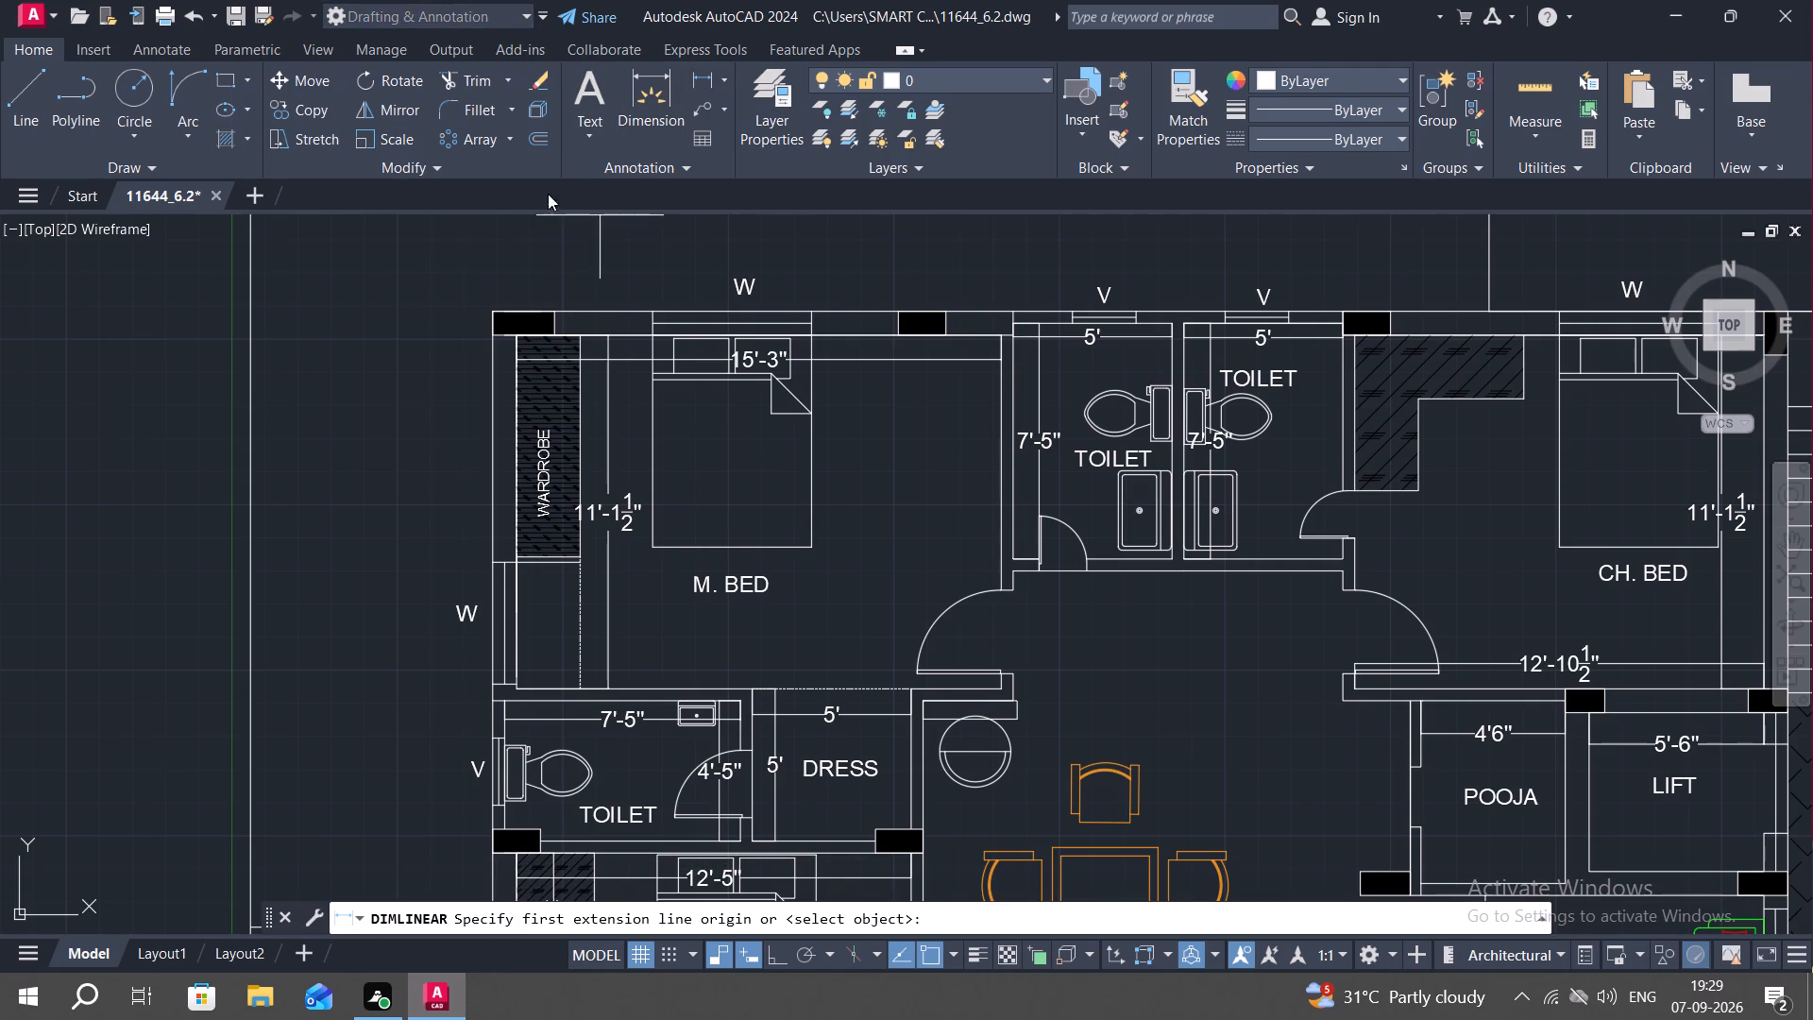
{"action": "left_click", "coordinate": [493, 313]}
{"action": "middle_click_drag", "start_coordinate": [526, 273], "coordinate": [50, 394]}
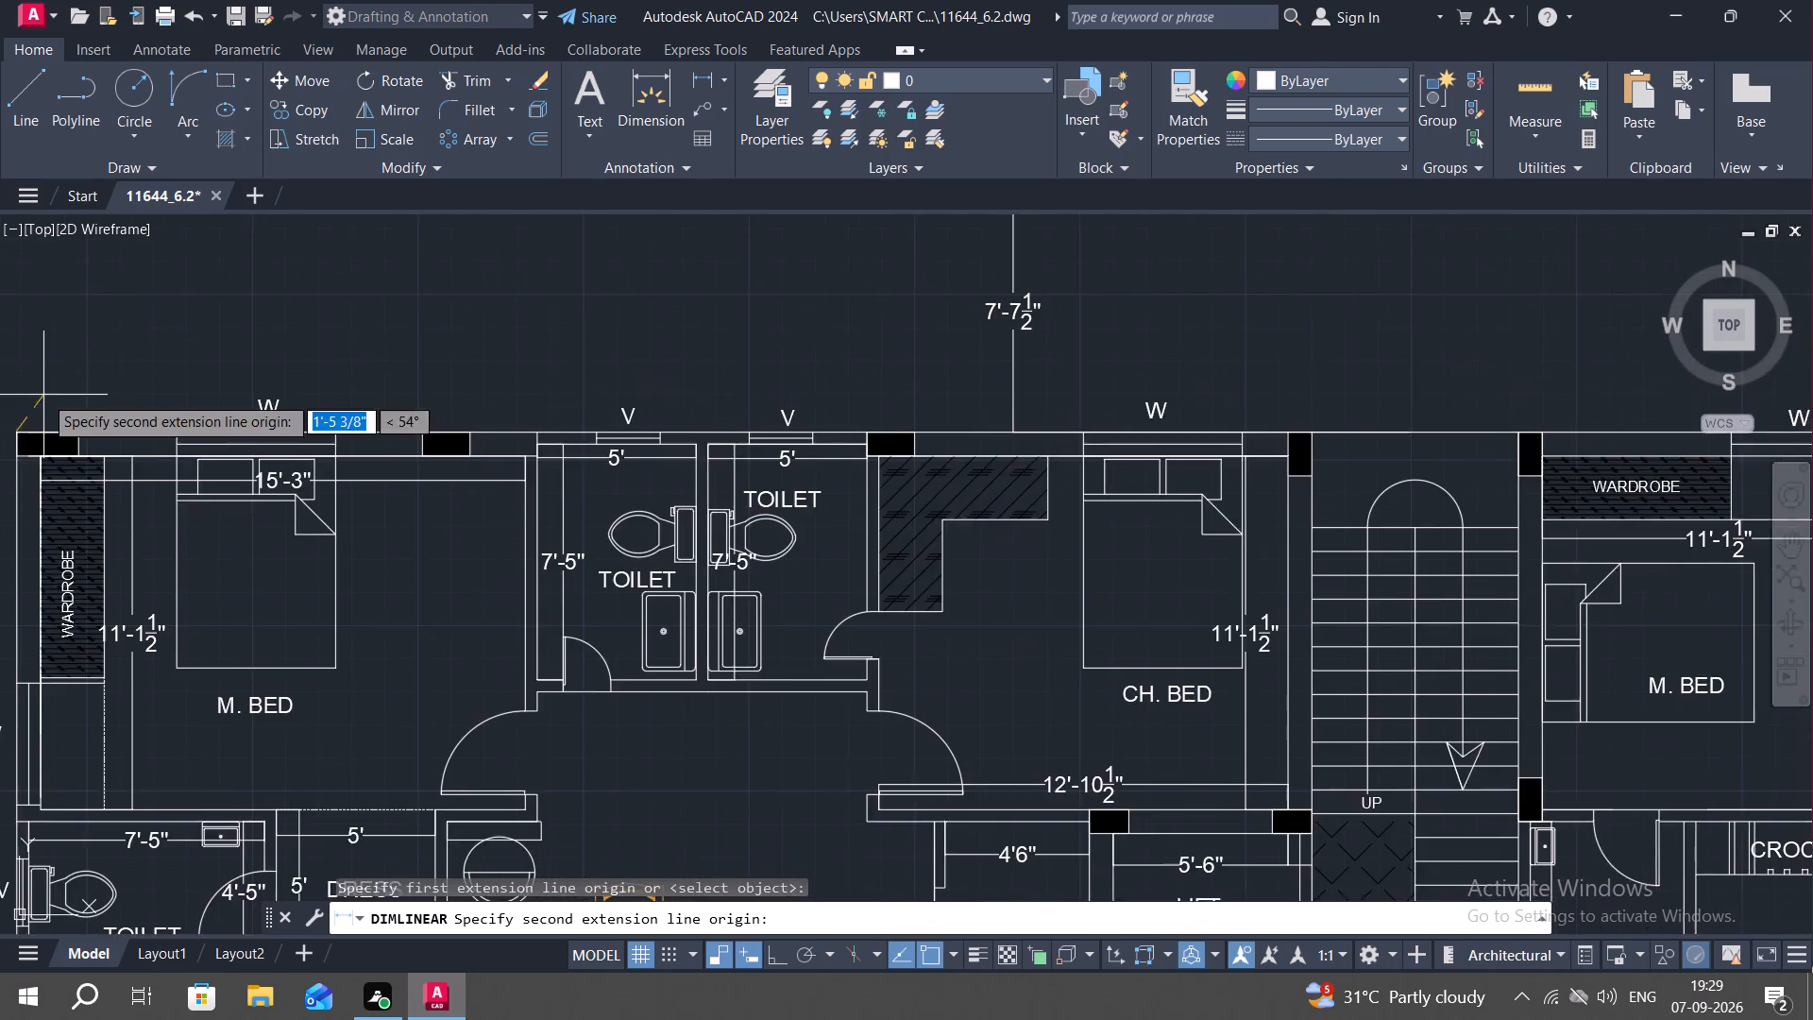
{"action": "scroll", "coordinate": [67, 416], "scroll_direction": "down", "scroll_amount": 2}
{"action": "scroll", "coordinate": [303, 402], "scroll_direction": "down", "scroll_amount": 2}
{"action": "scroll", "coordinate": [548, 409], "scroll_direction": "up", "scroll_amount": 3}
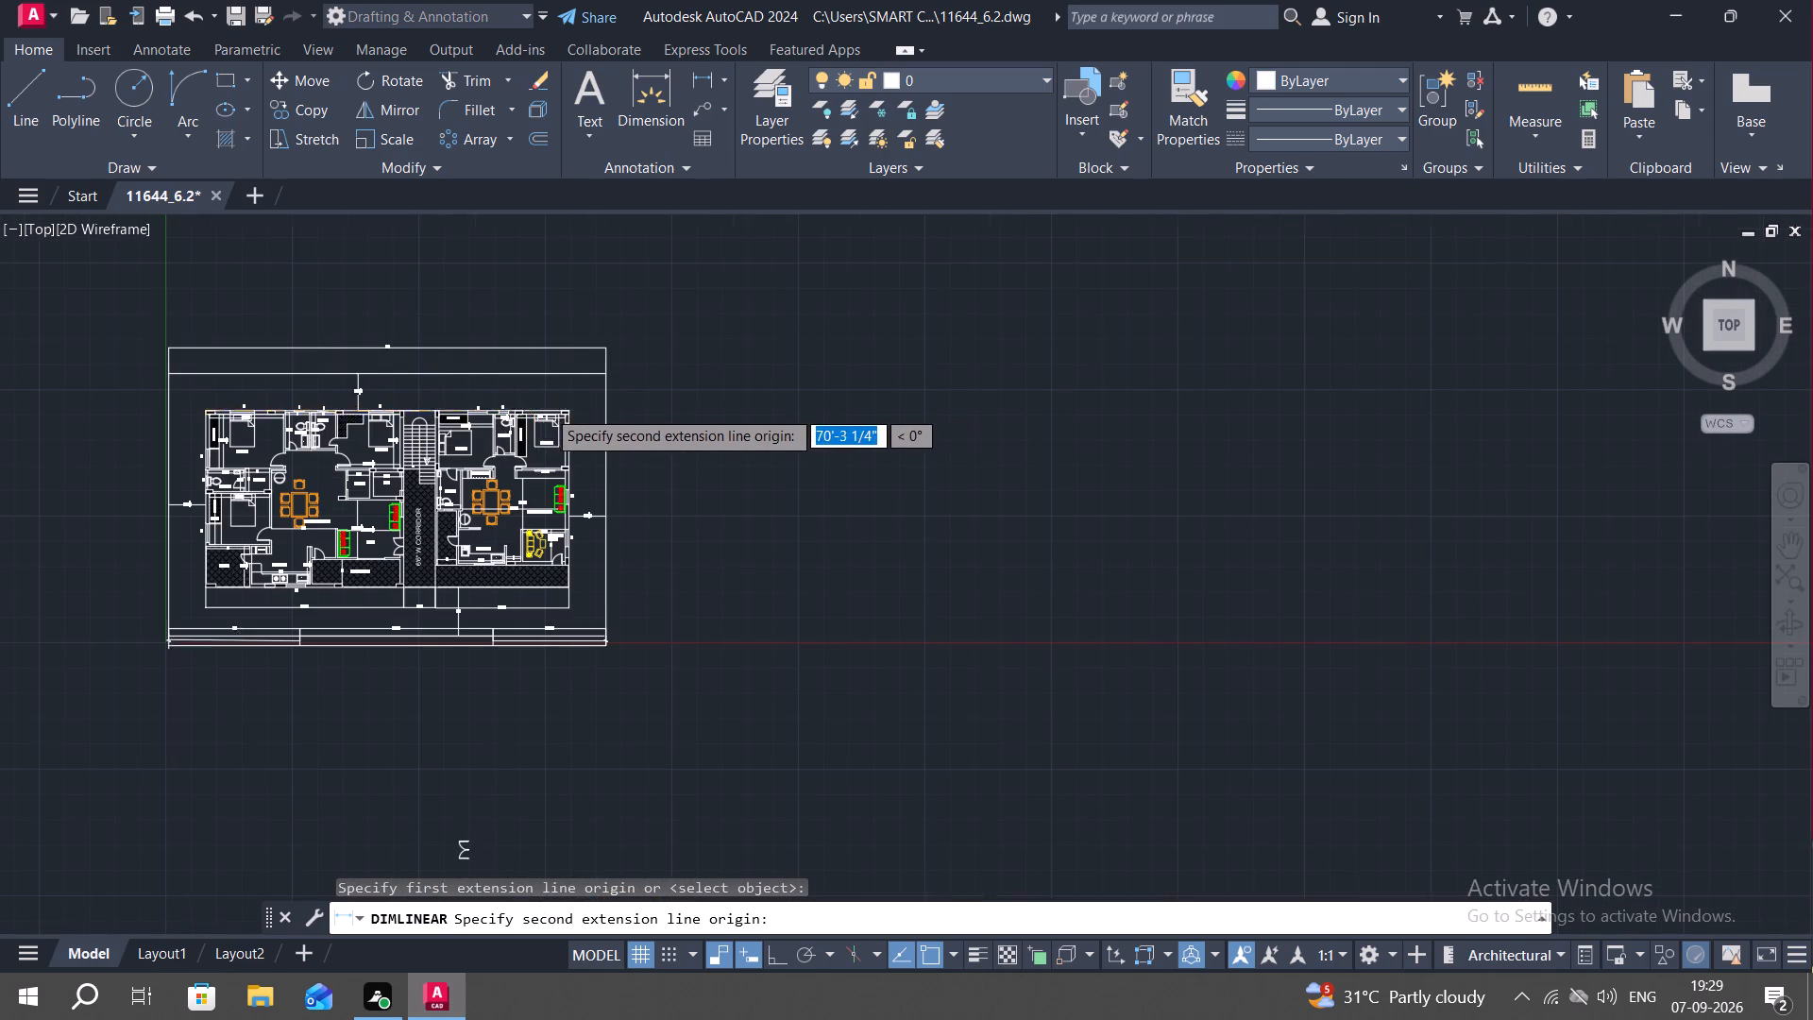
{"action": "scroll", "coordinate": [609, 404], "scroll_direction": "up", "scroll_amount": 3}
{"action": "left_click", "coordinate": [683, 431]}
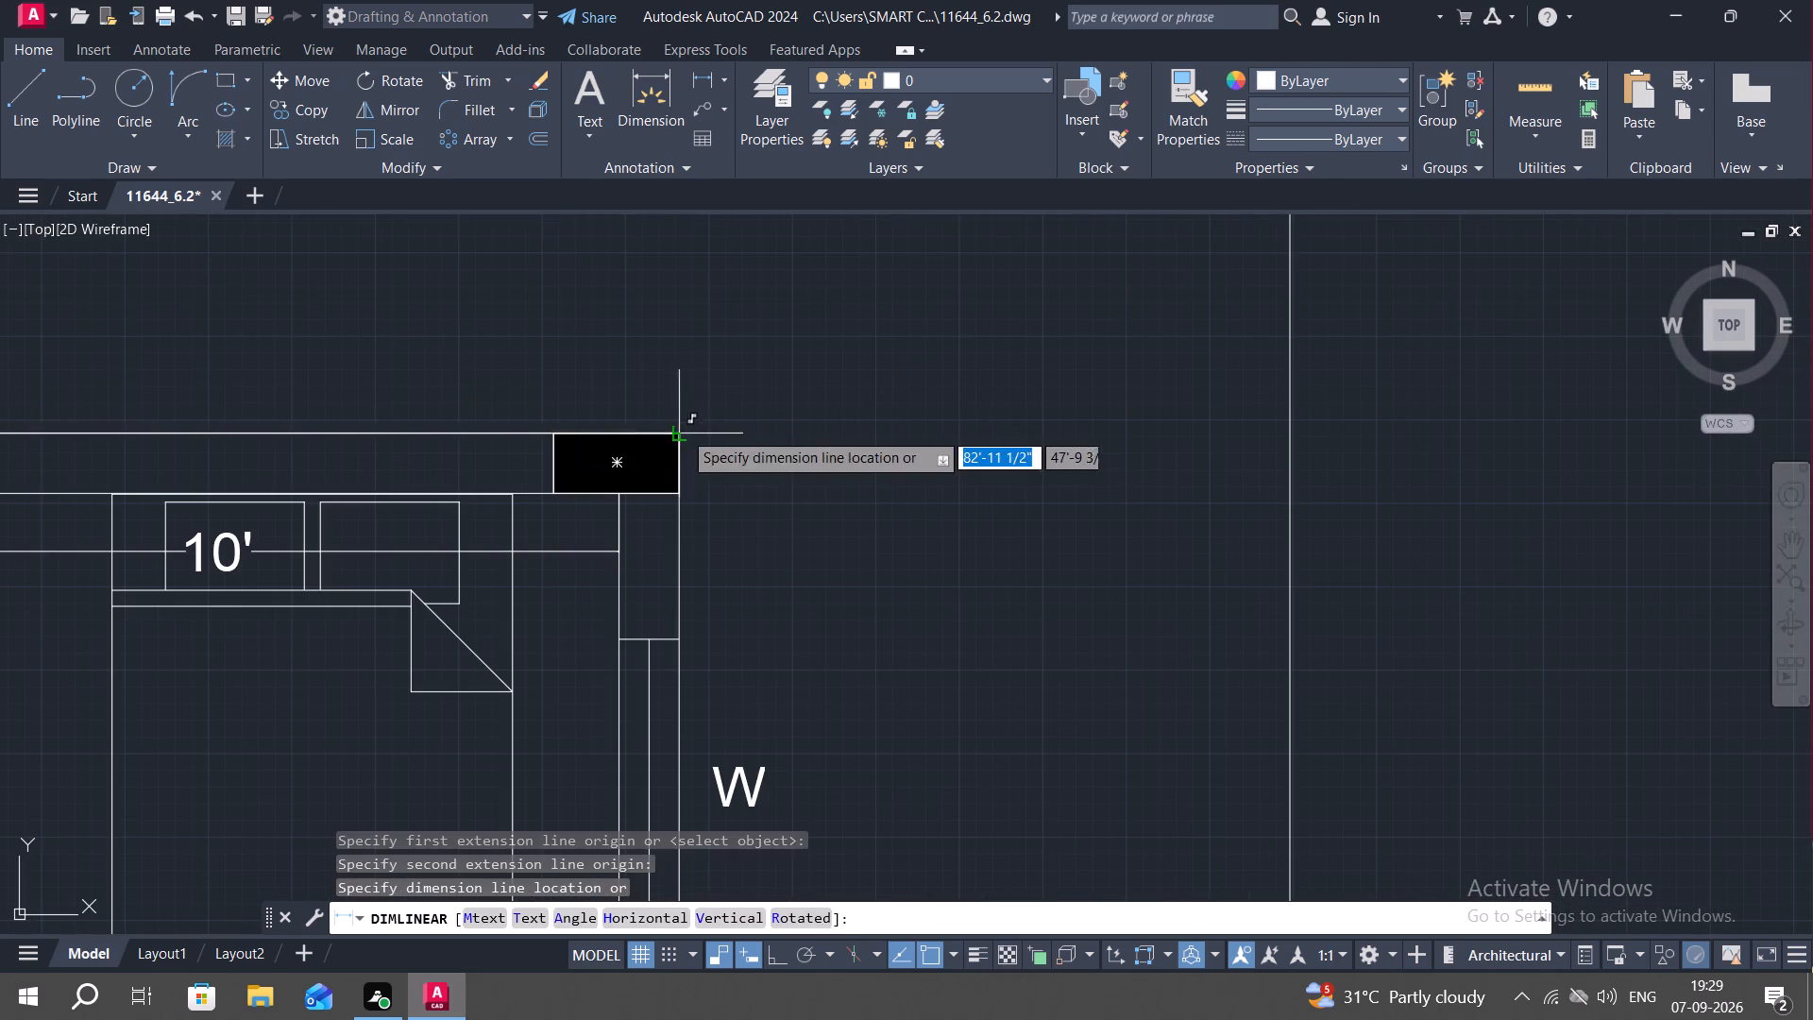
{"action": "middle_click_drag", "start_coordinate": [669, 380], "coordinate": [771, 475]}
{"action": "scroll", "coordinate": [786, 483], "scroll_direction": "down", "scroll_amount": 4}
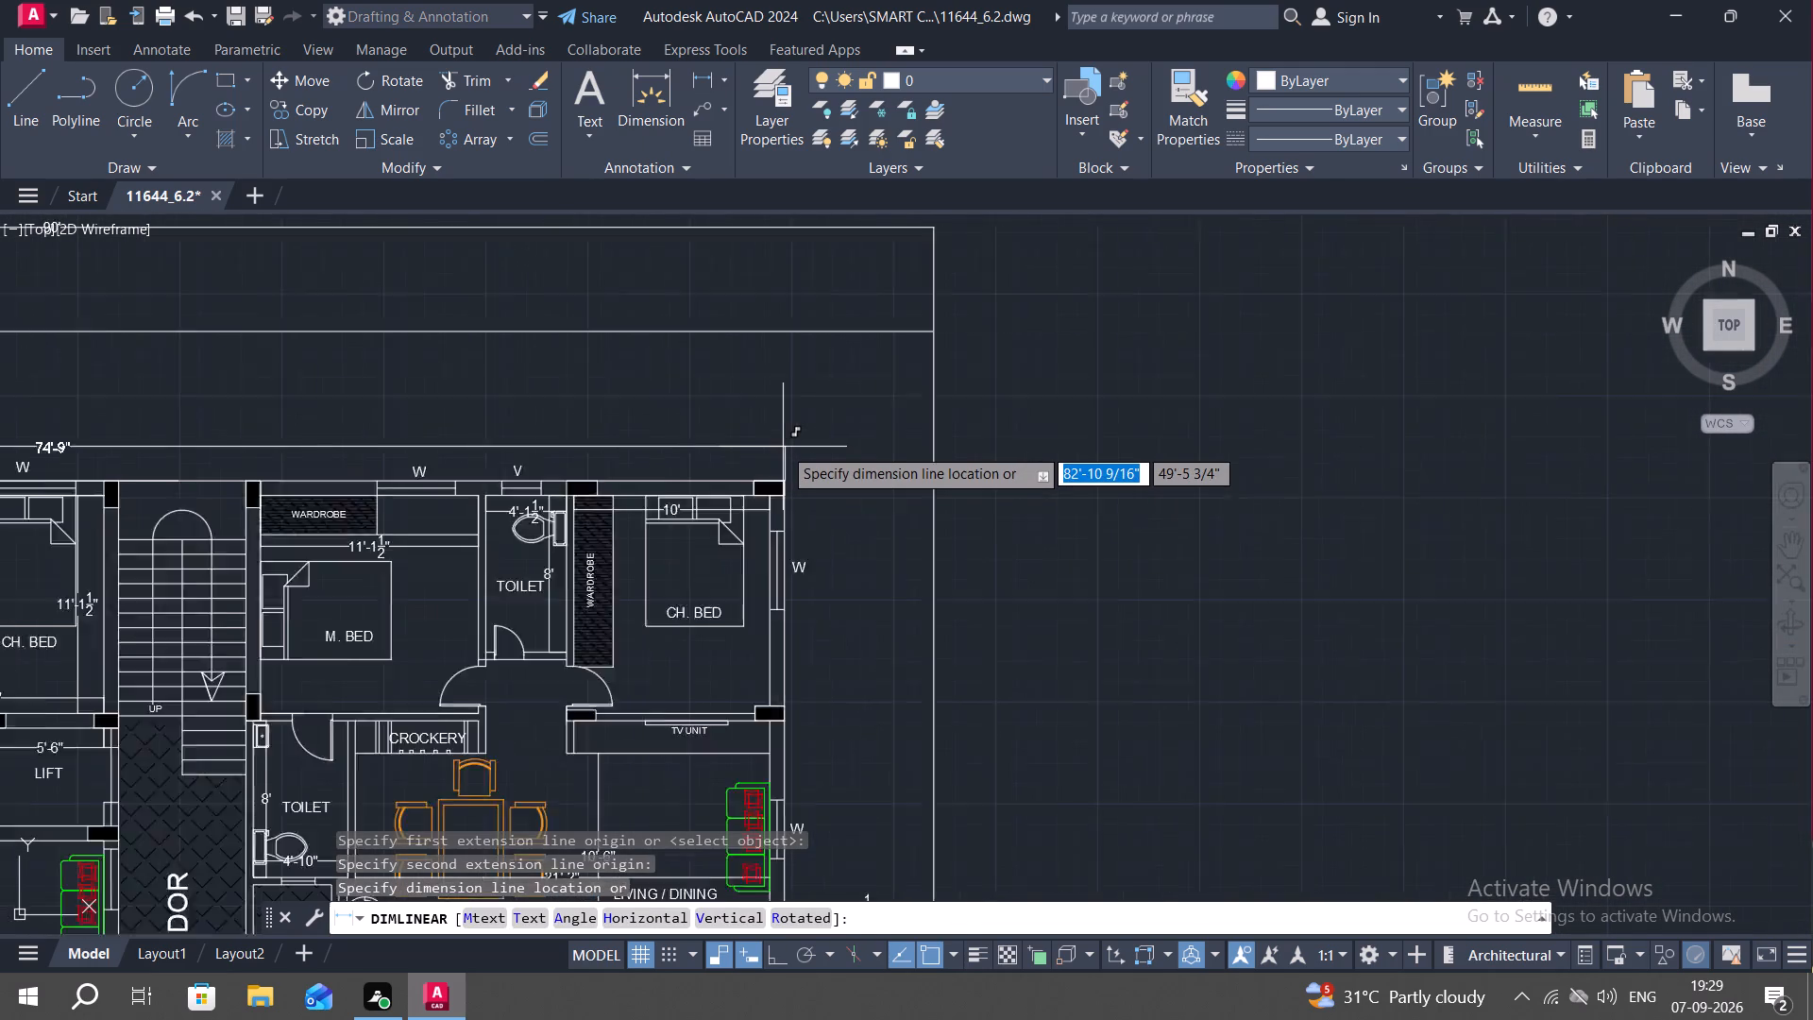
{"action": "left_click", "coordinate": [780, 429]}
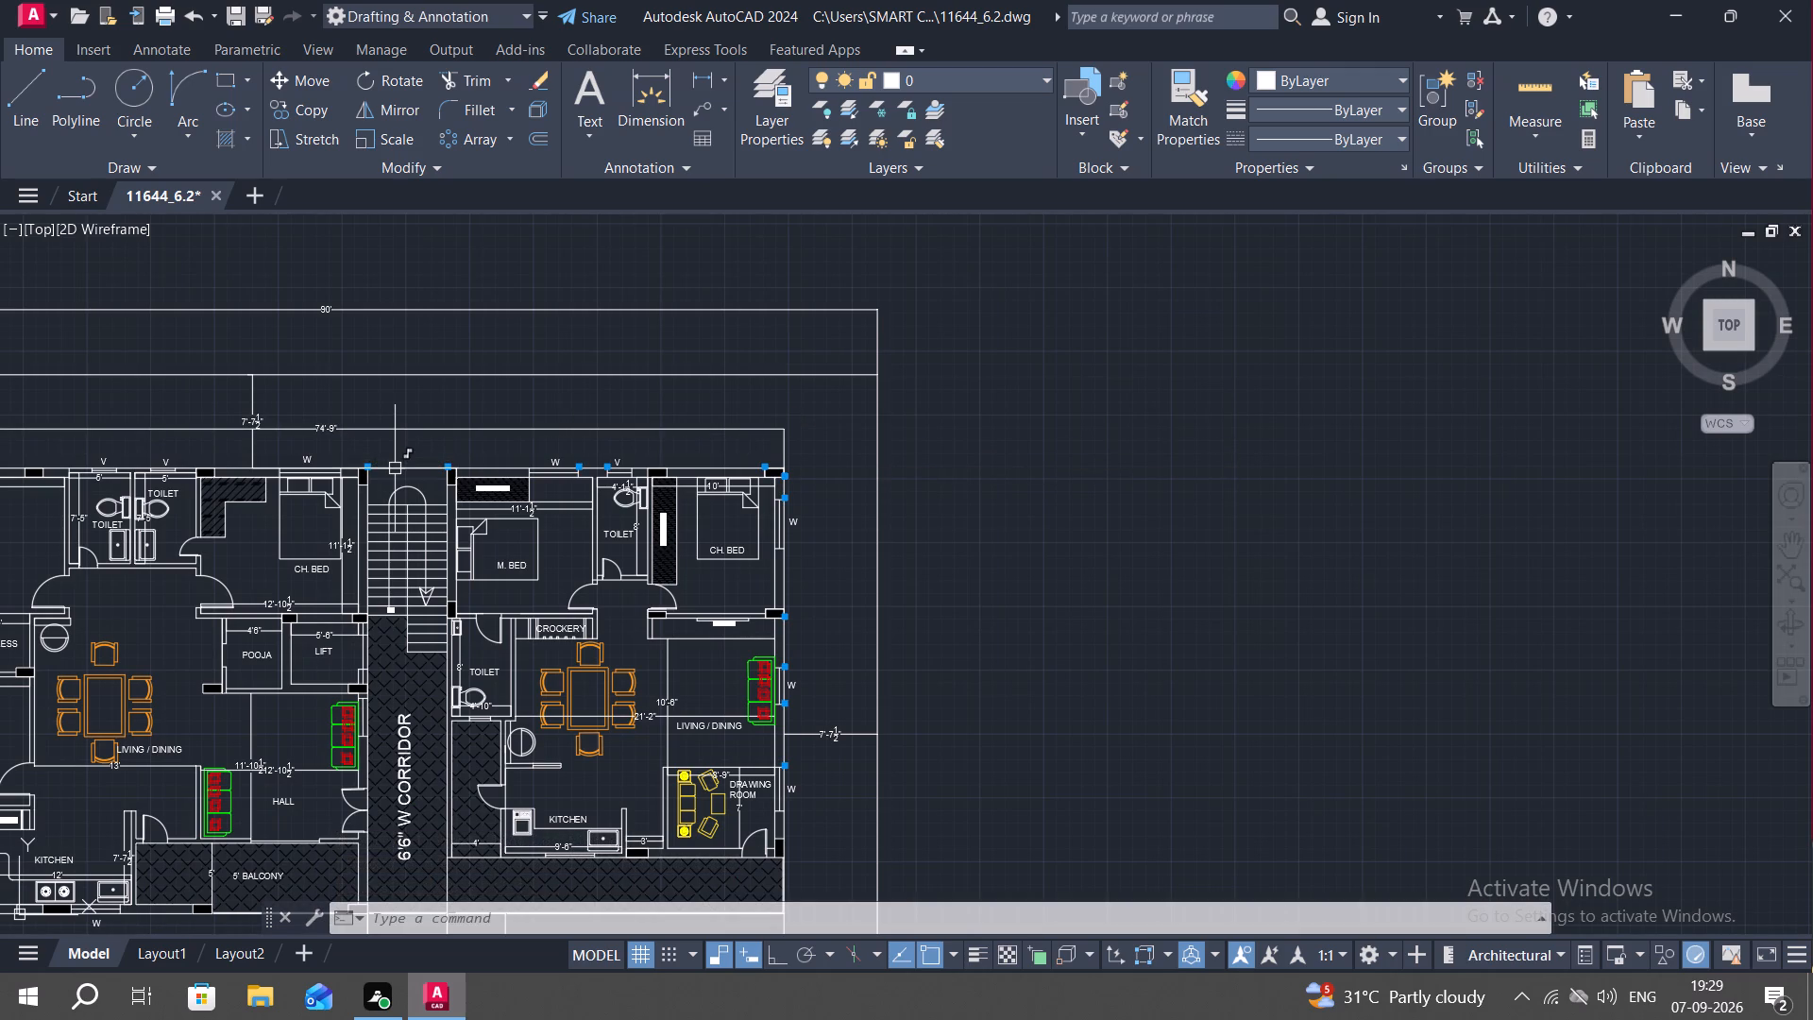
Add a linear dimension of the building's overall depth from south-west to north-west corner, placed just west of the wall.
{"action": "middle_click_drag", "start_coordinate": [397, 471], "coordinate": [1290, 313]}
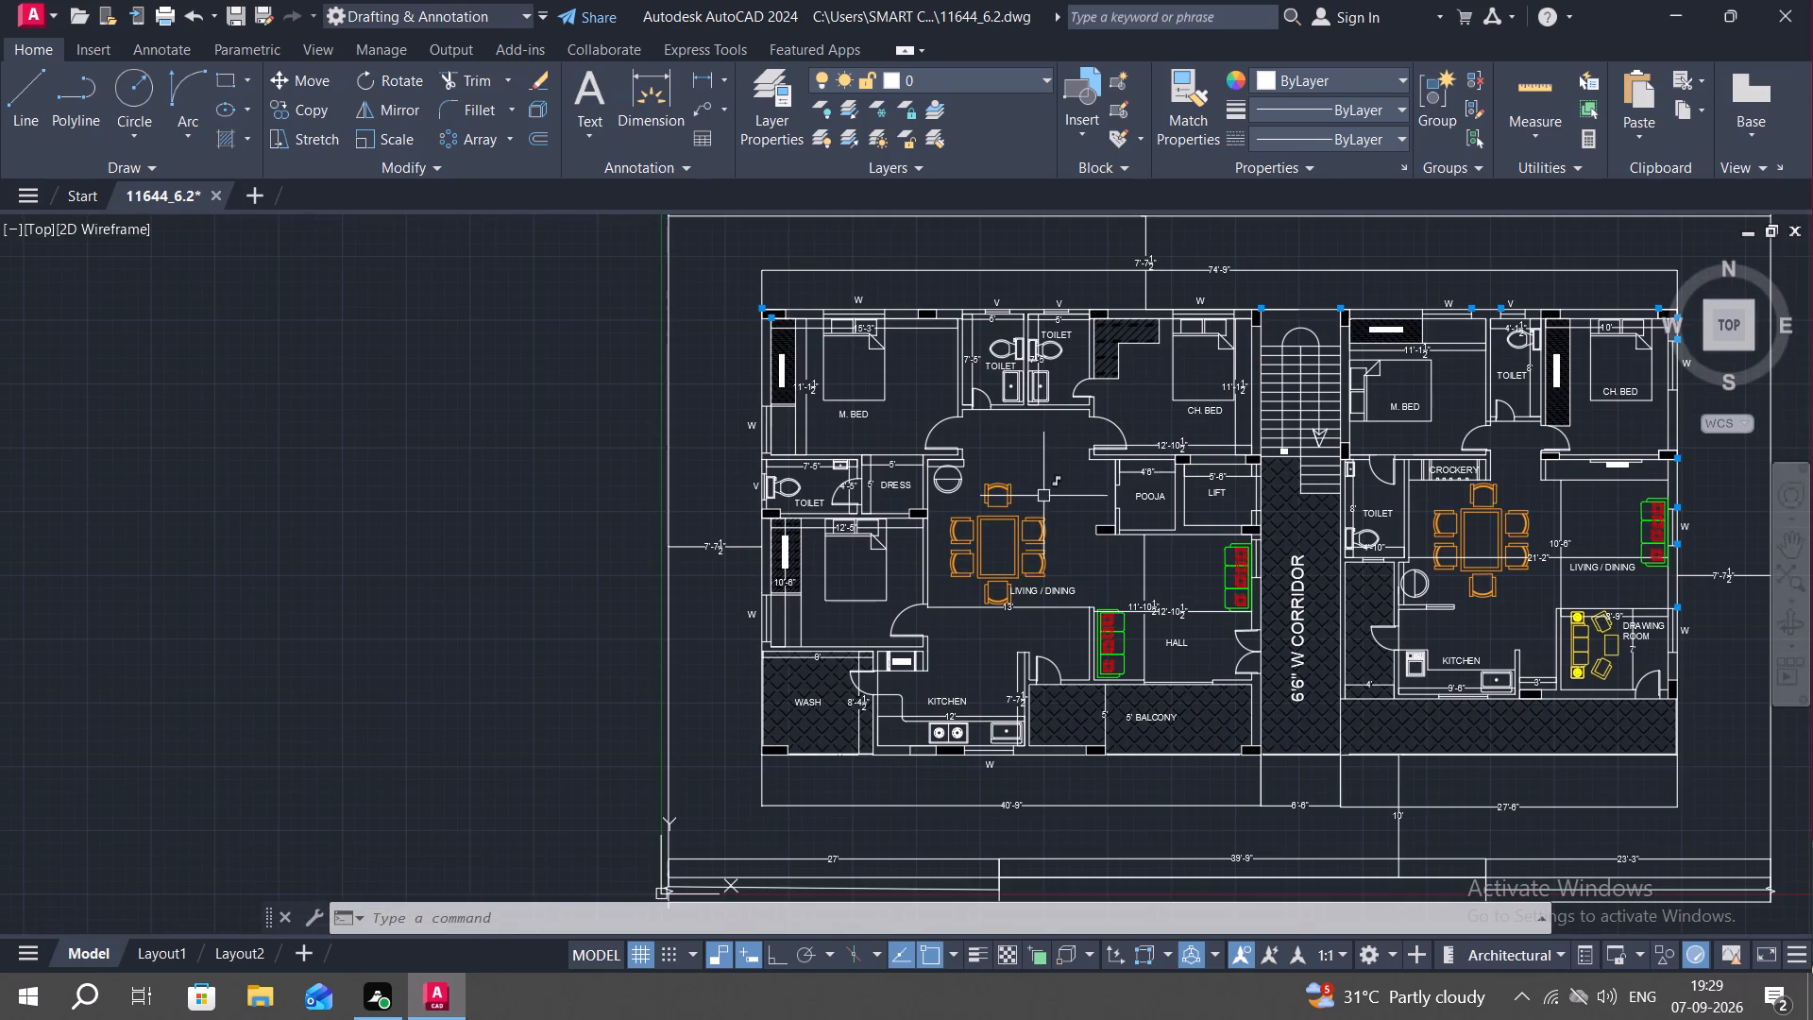
{"action": "middle_click_drag", "start_coordinate": [1042, 496], "coordinate": [1018, 449]}
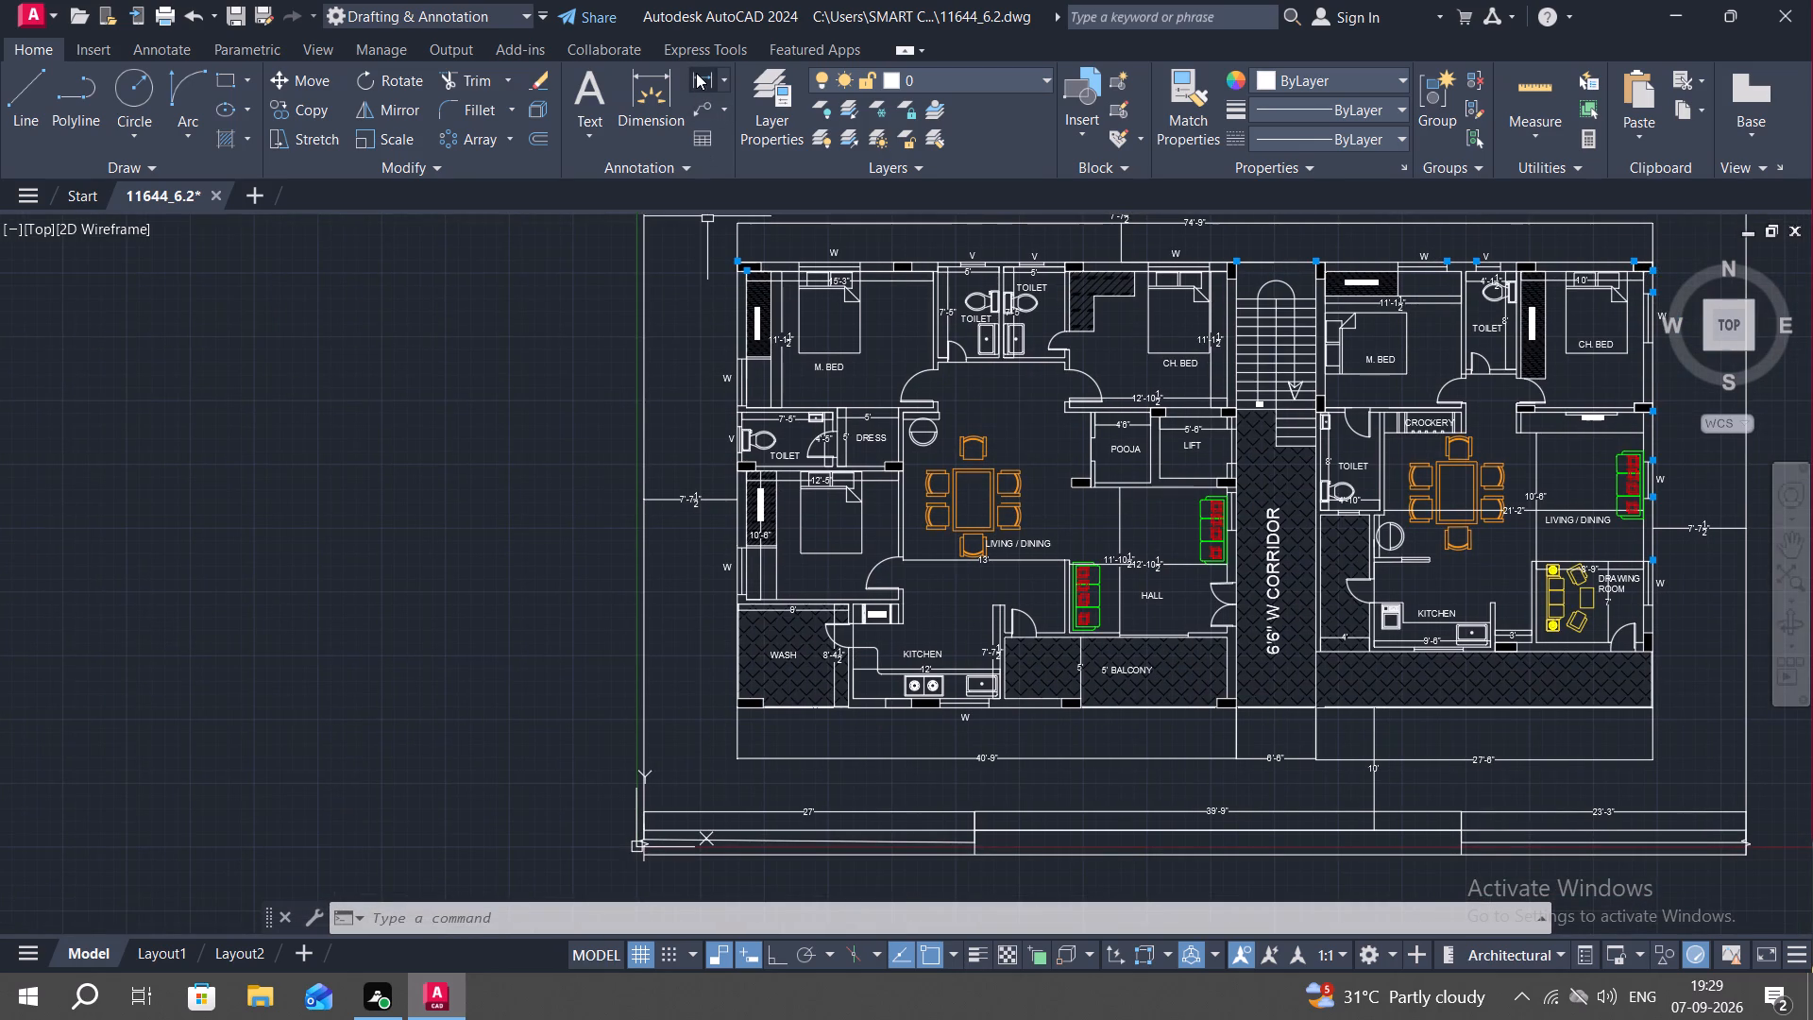
{"action": "left_click", "coordinate": [696, 73]}
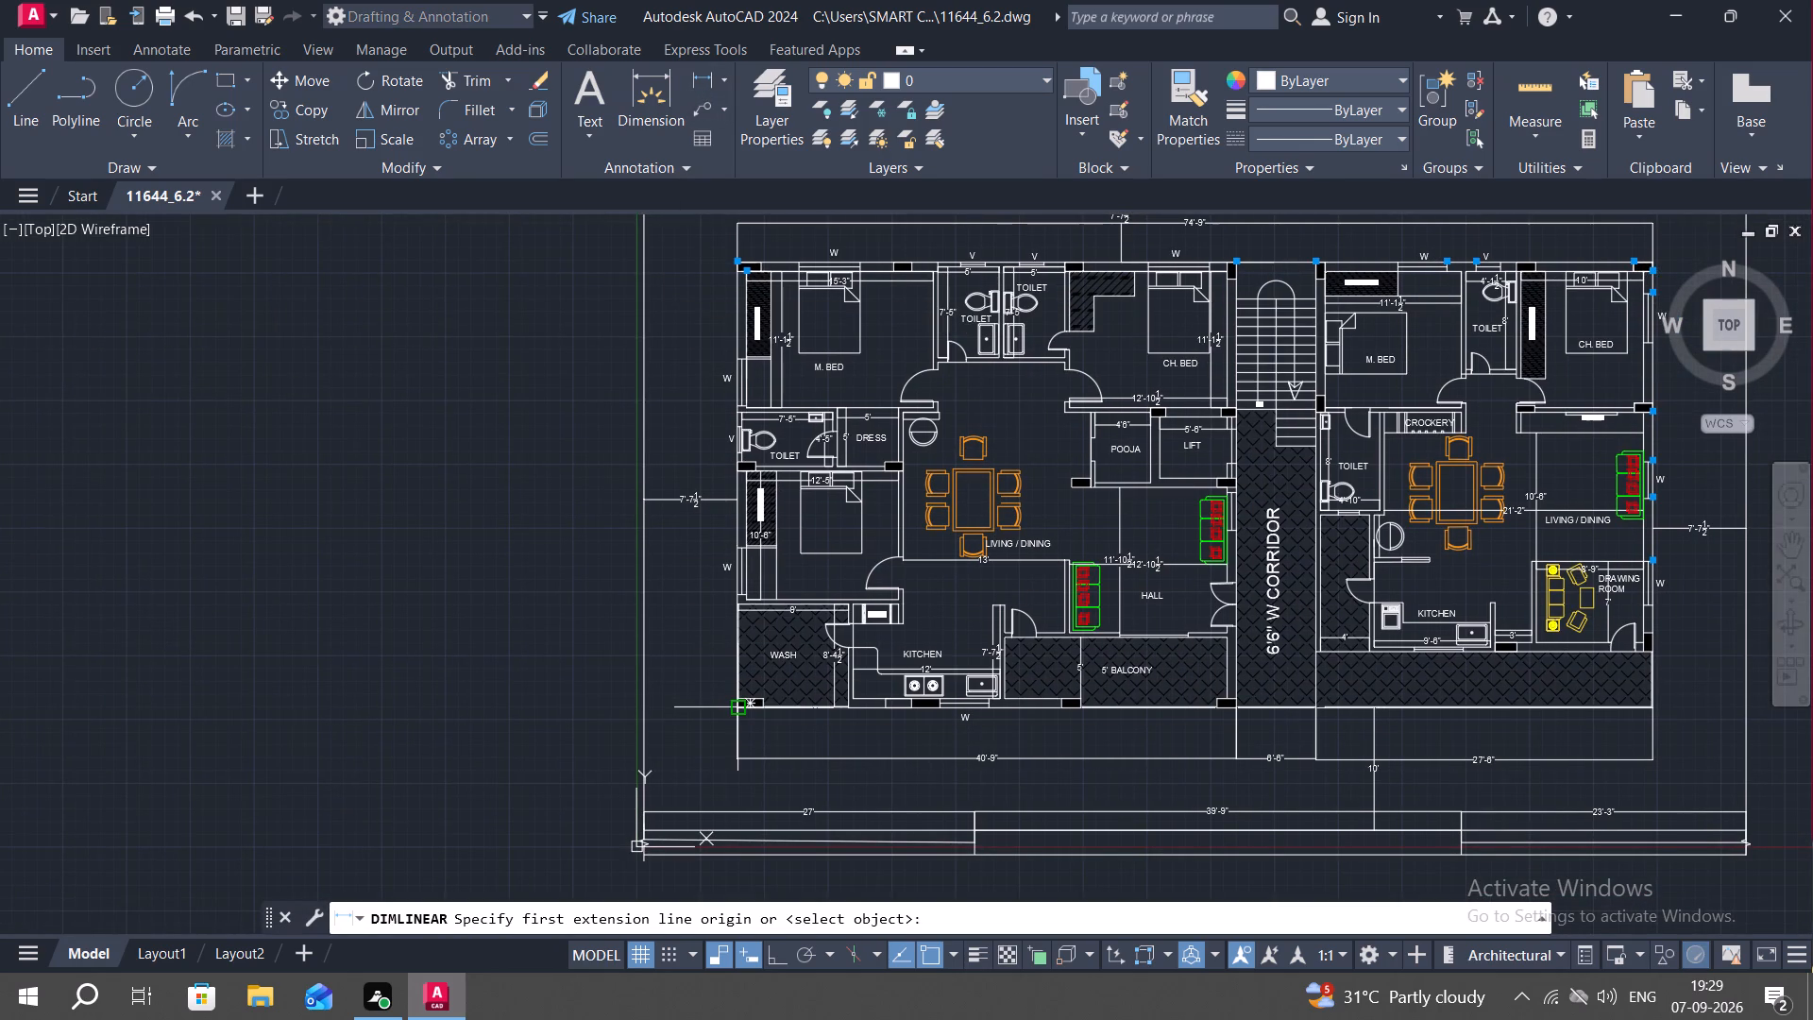
{"action": "left_click", "coordinate": [734, 712]}
{"action": "middle_click_drag", "start_coordinate": [695, 531], "coordinate": [735, 771]}
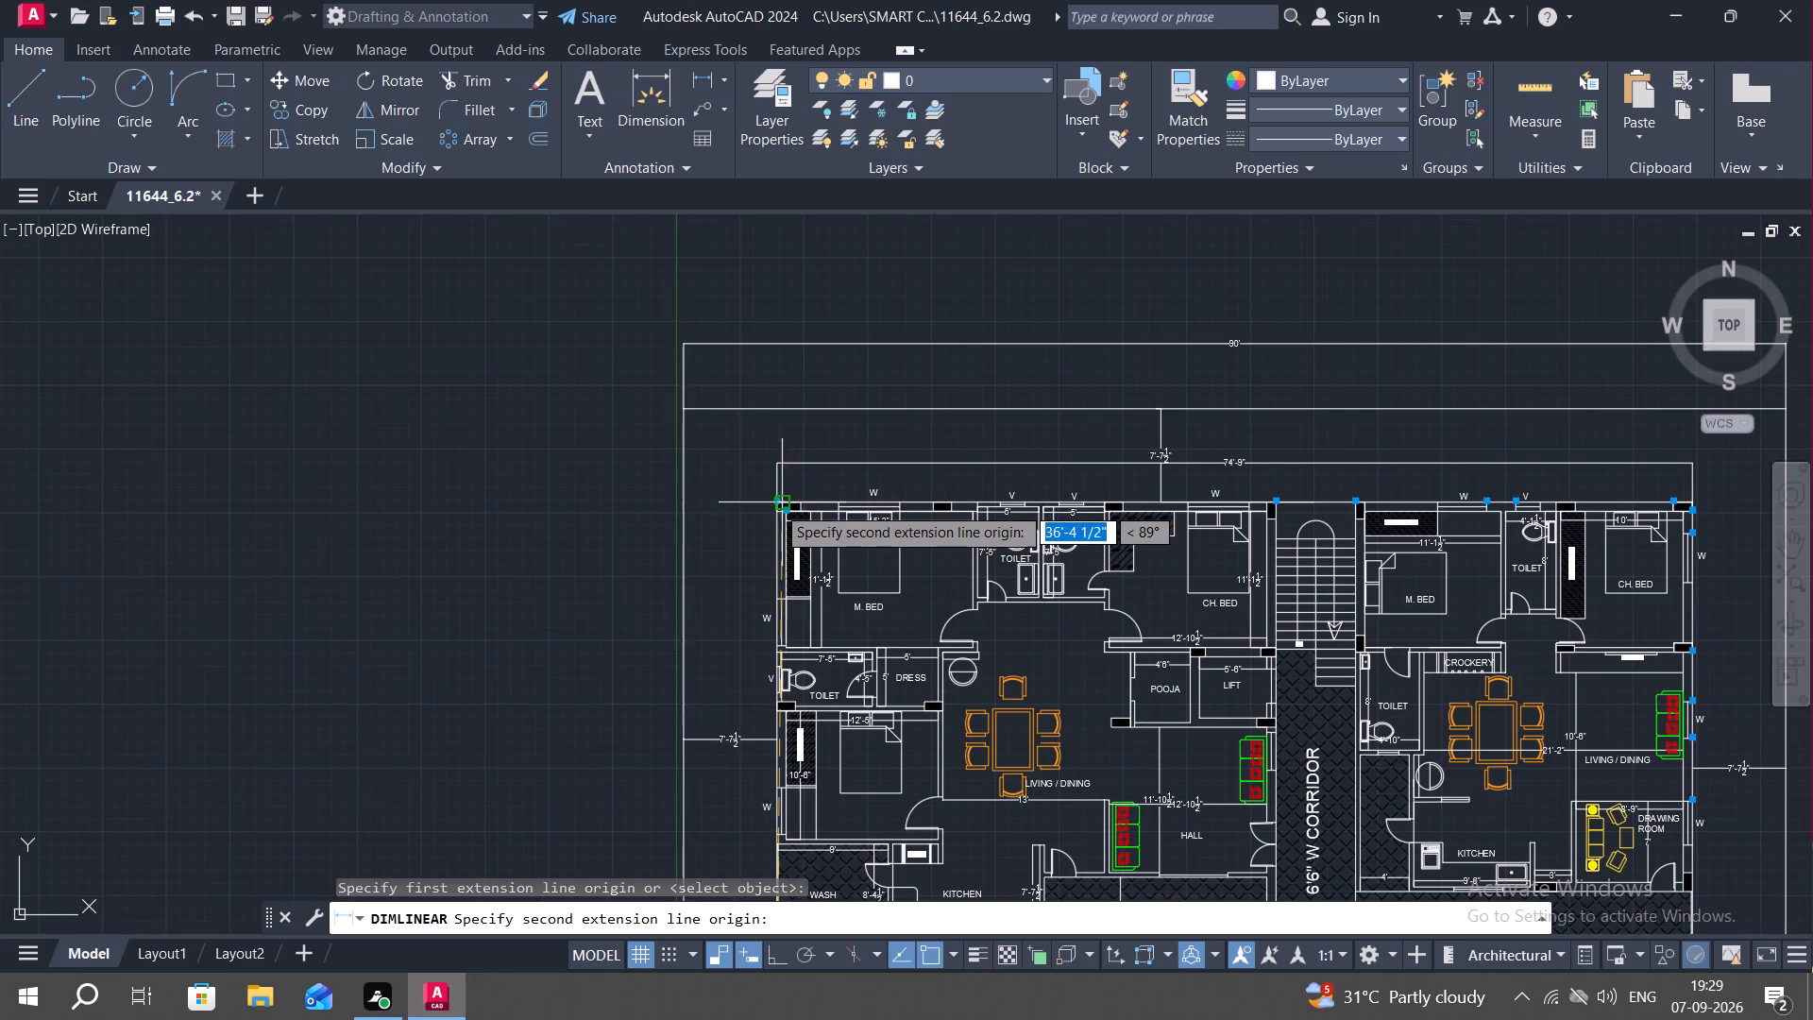
{"action": "left_click", "coordinate": [771, 503]}
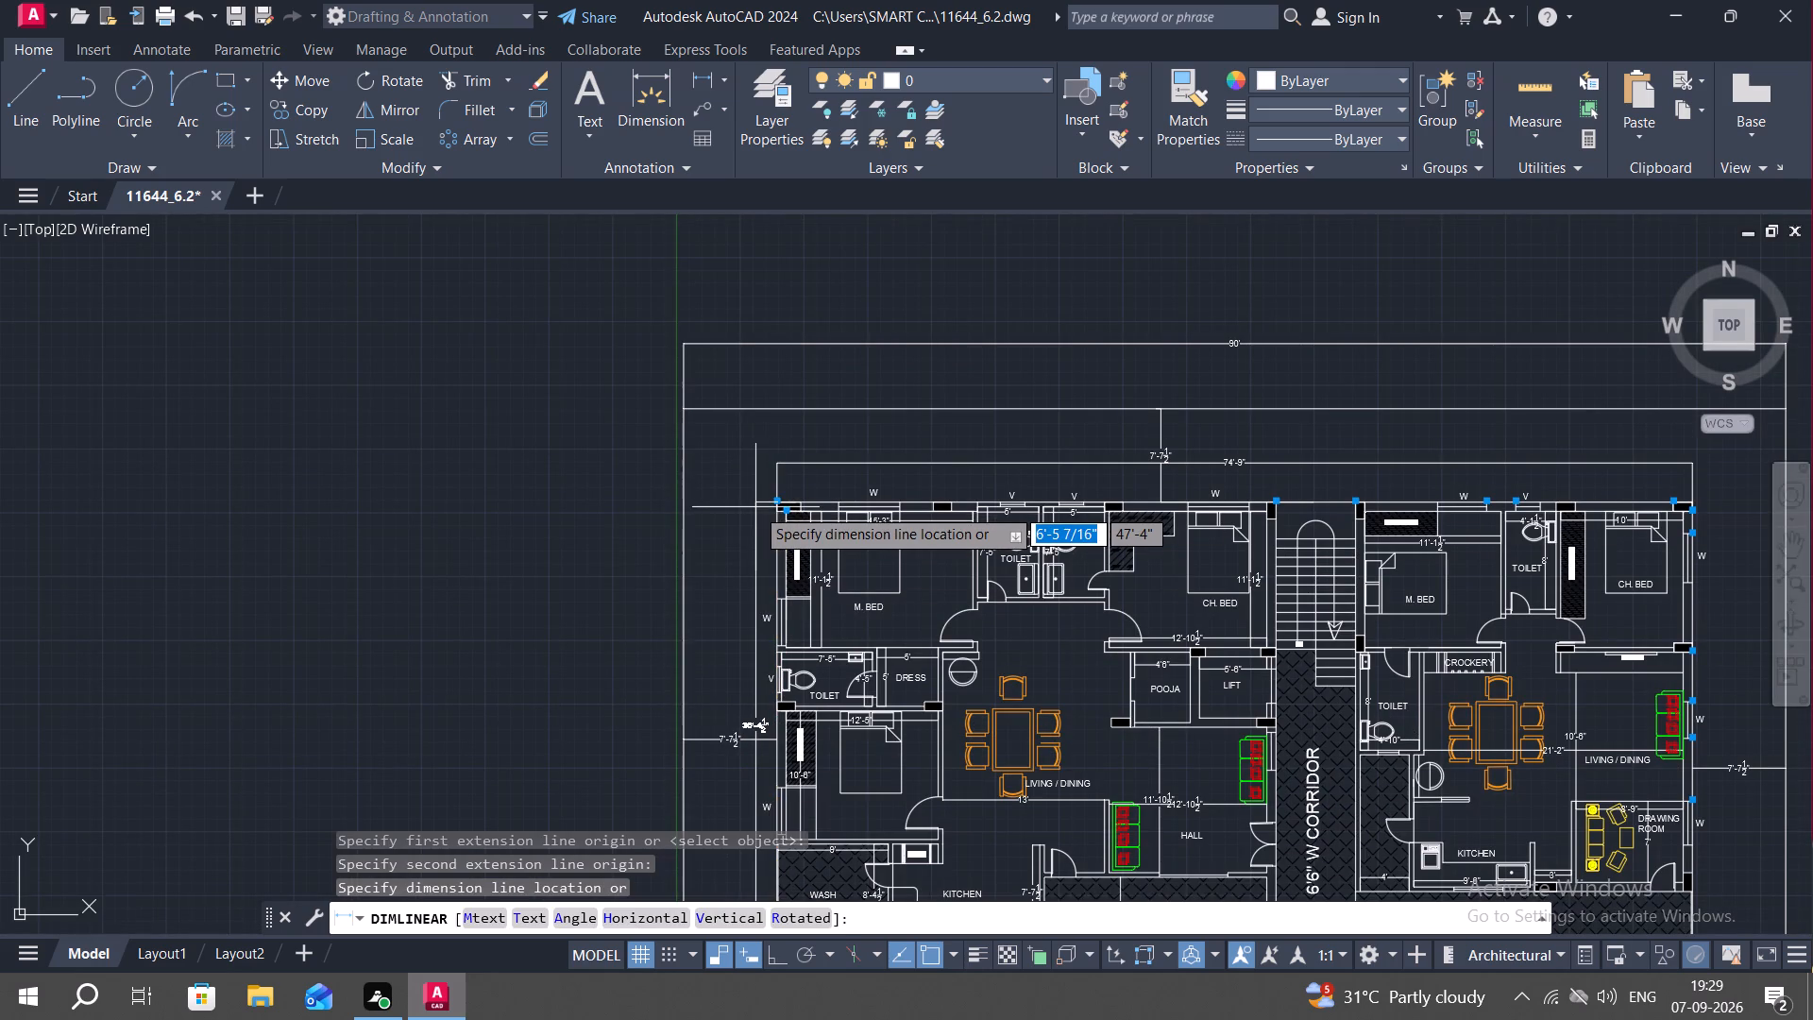
{"action": "left_click", "coordinate": [755, 507]}
Examine the dimensions along the west and south sides of the building and the plot boundary.
{"action": "scroll", "coordinate": [761, 726], "scroll_direction": "up", "scroll_amount": 2}
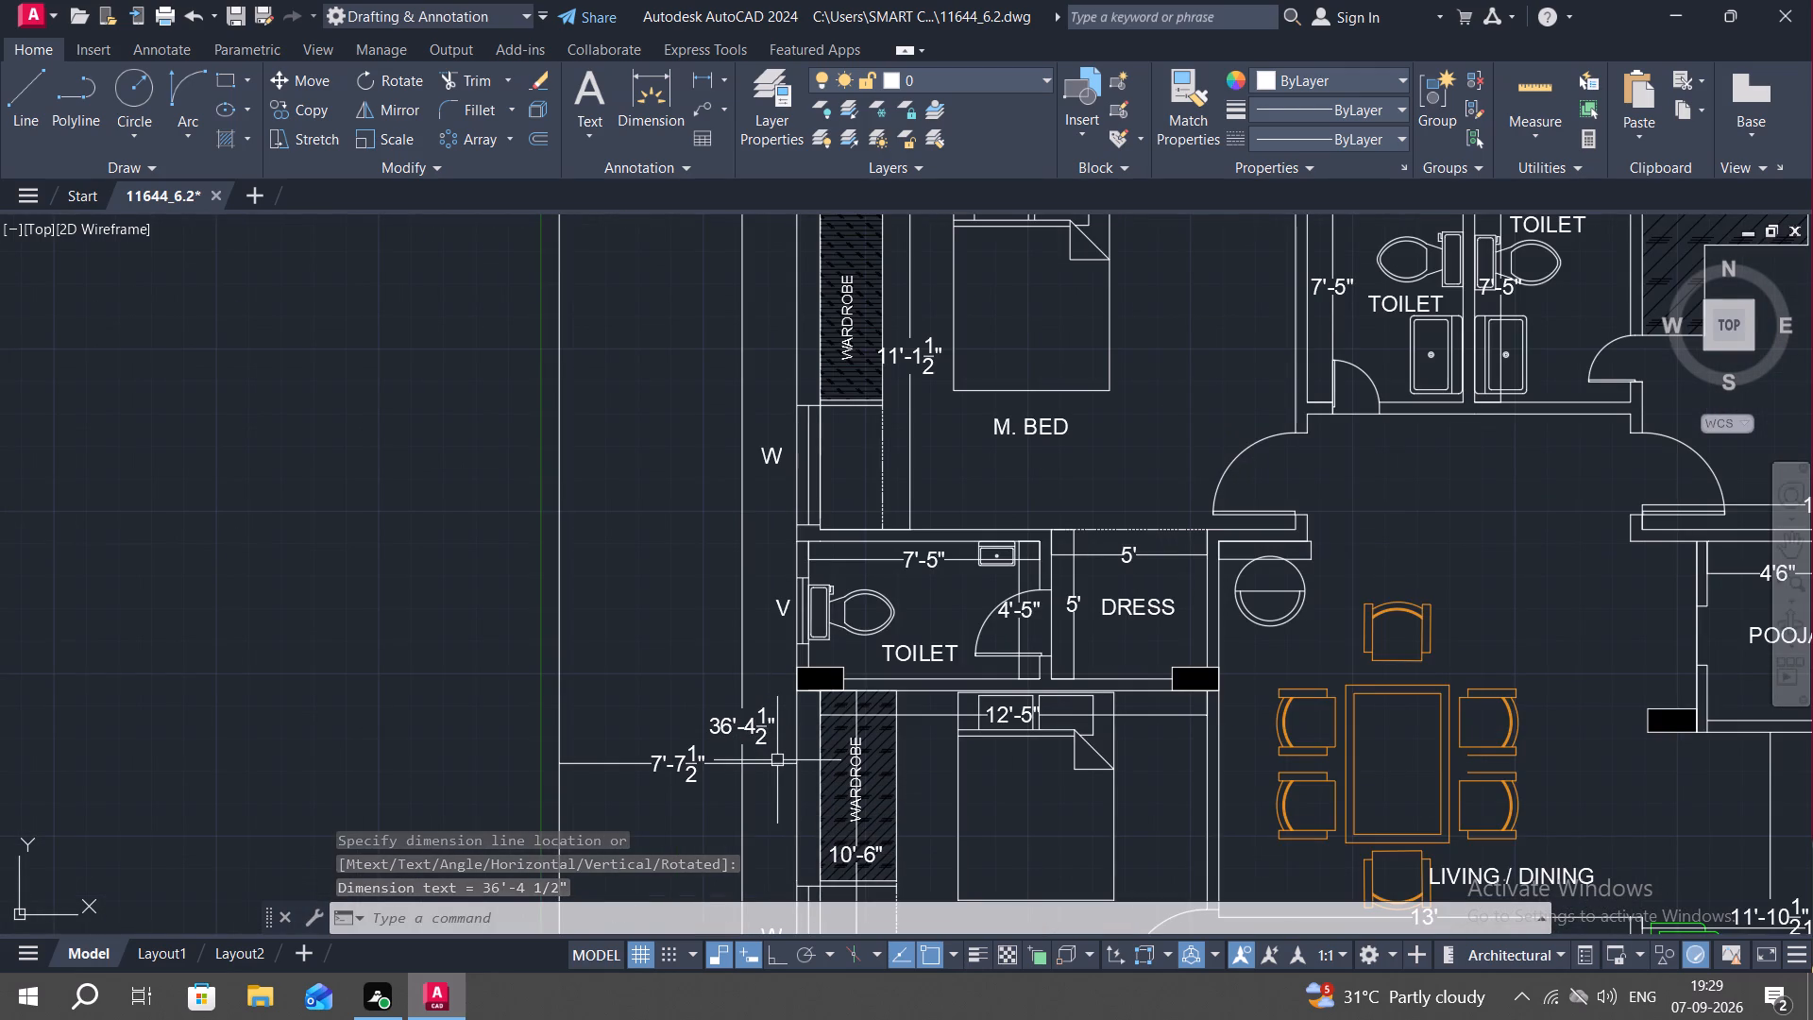
{"action": "middle_click_drag", "start_coordinate": [777, 760], "coordinate": [671, 569]}
{"action": "middle_click_drag", "start_coordinate": [849, 756], "coordinate": [798, 560]}
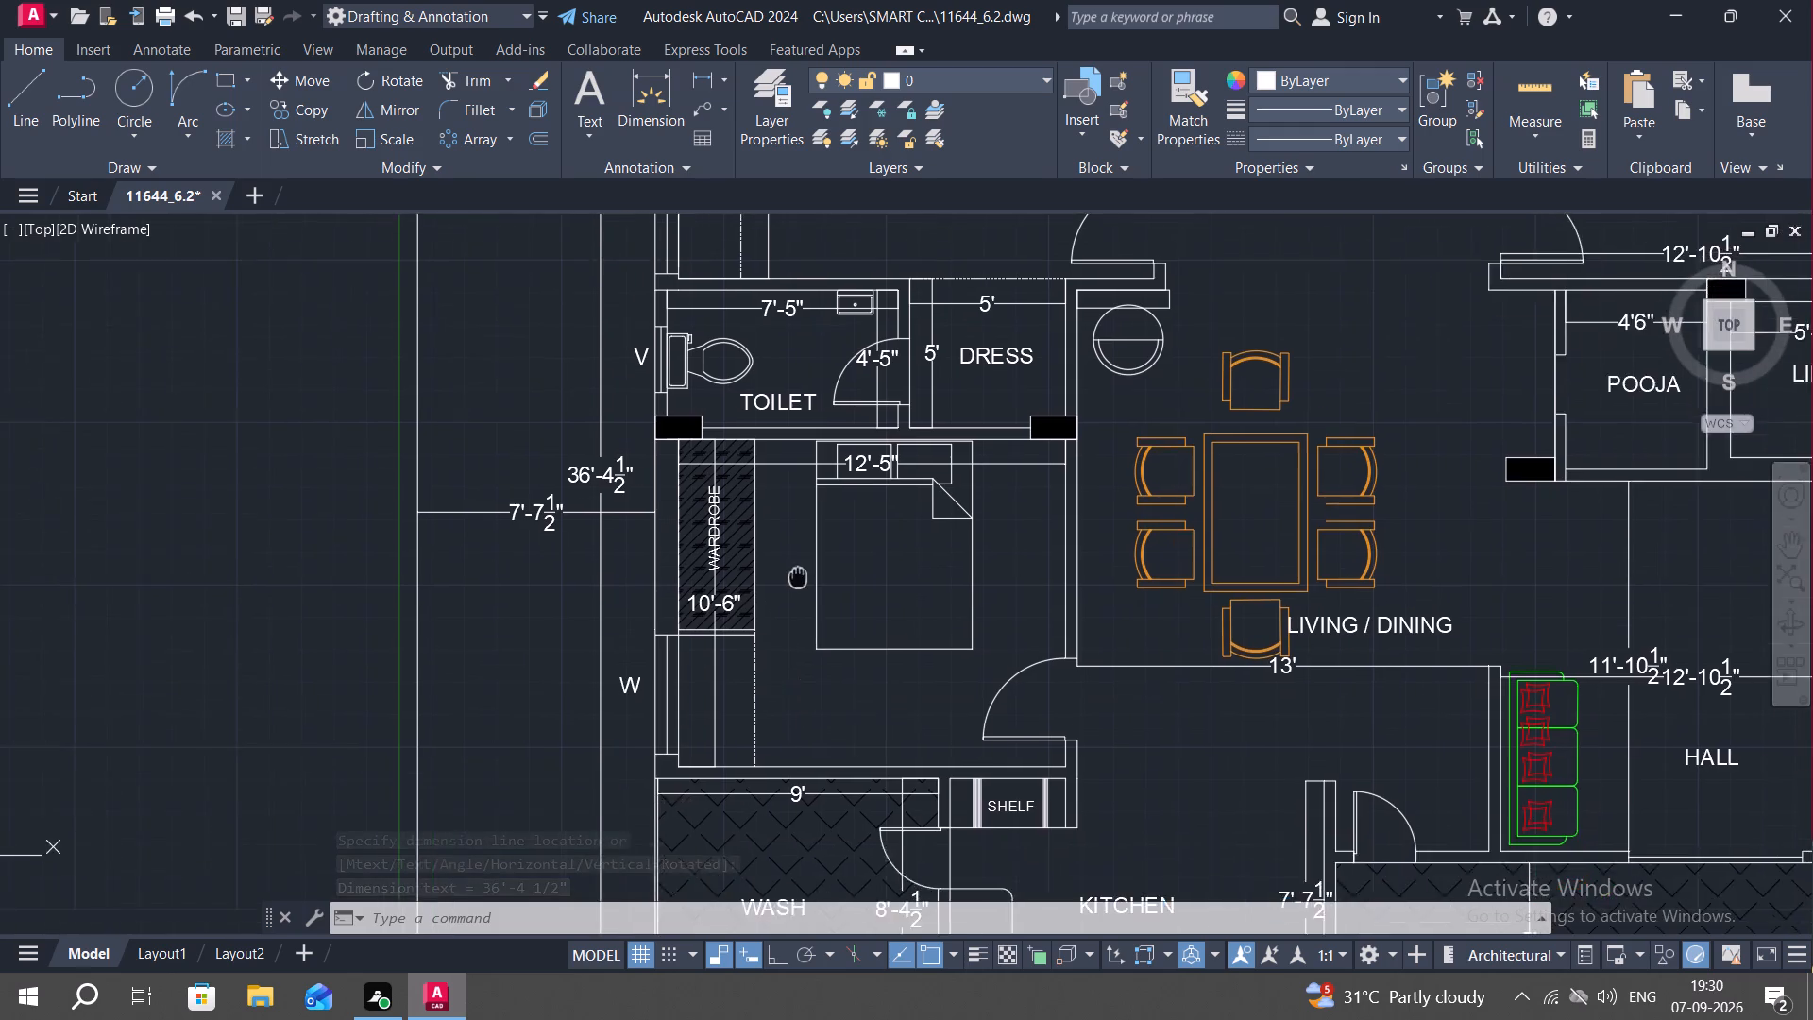
{"action": "middle_click_drag", "start_coordinate": [798, 560], "coordinate": [798, 550]}
{"action": "scroll", "coordinate": [798, 526], "scroll_direction": "down", "scroll_amount": 1}
{"action": "middle_click_drag", "start_coordinate": [877, 799], "coordinate": [818, 769]}
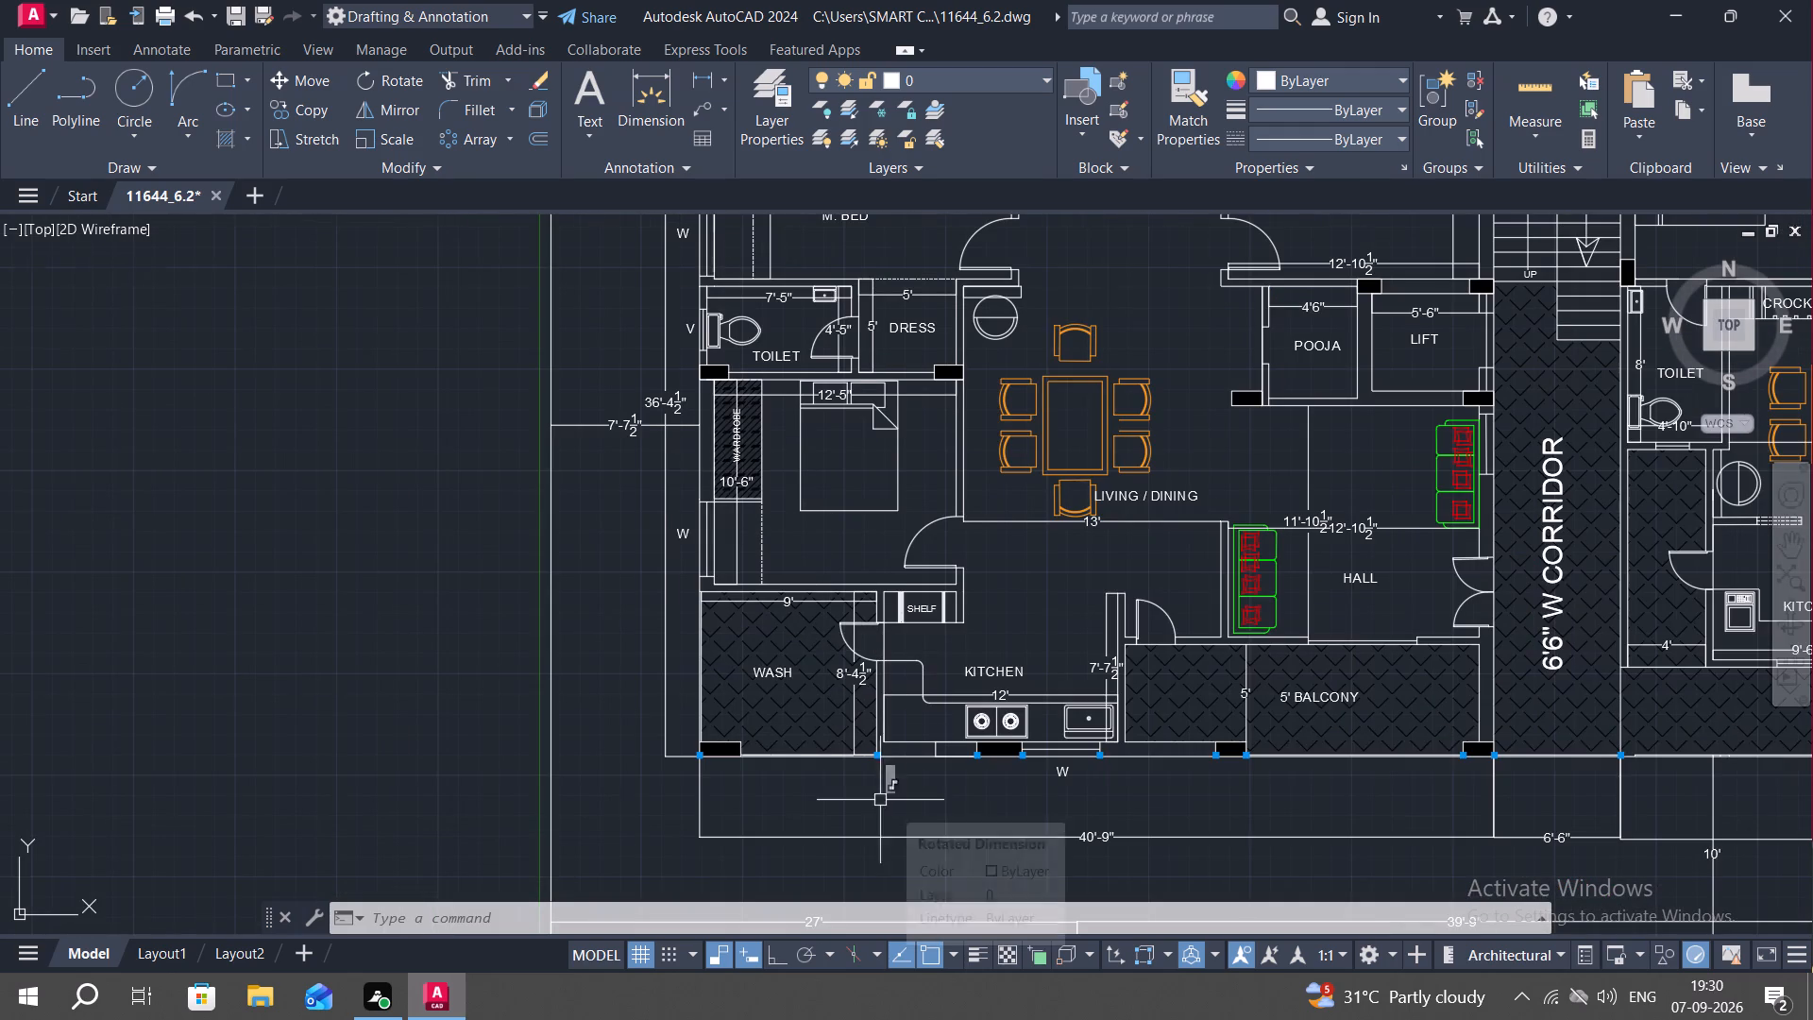
{"action": "middle_click_drag", "start_coordinate": [818, 769], "coordinate": [786, 721]}
{"action": "middle_click_drag", "start_coordinate": [903, 777], "coordinate": [796, 700]}
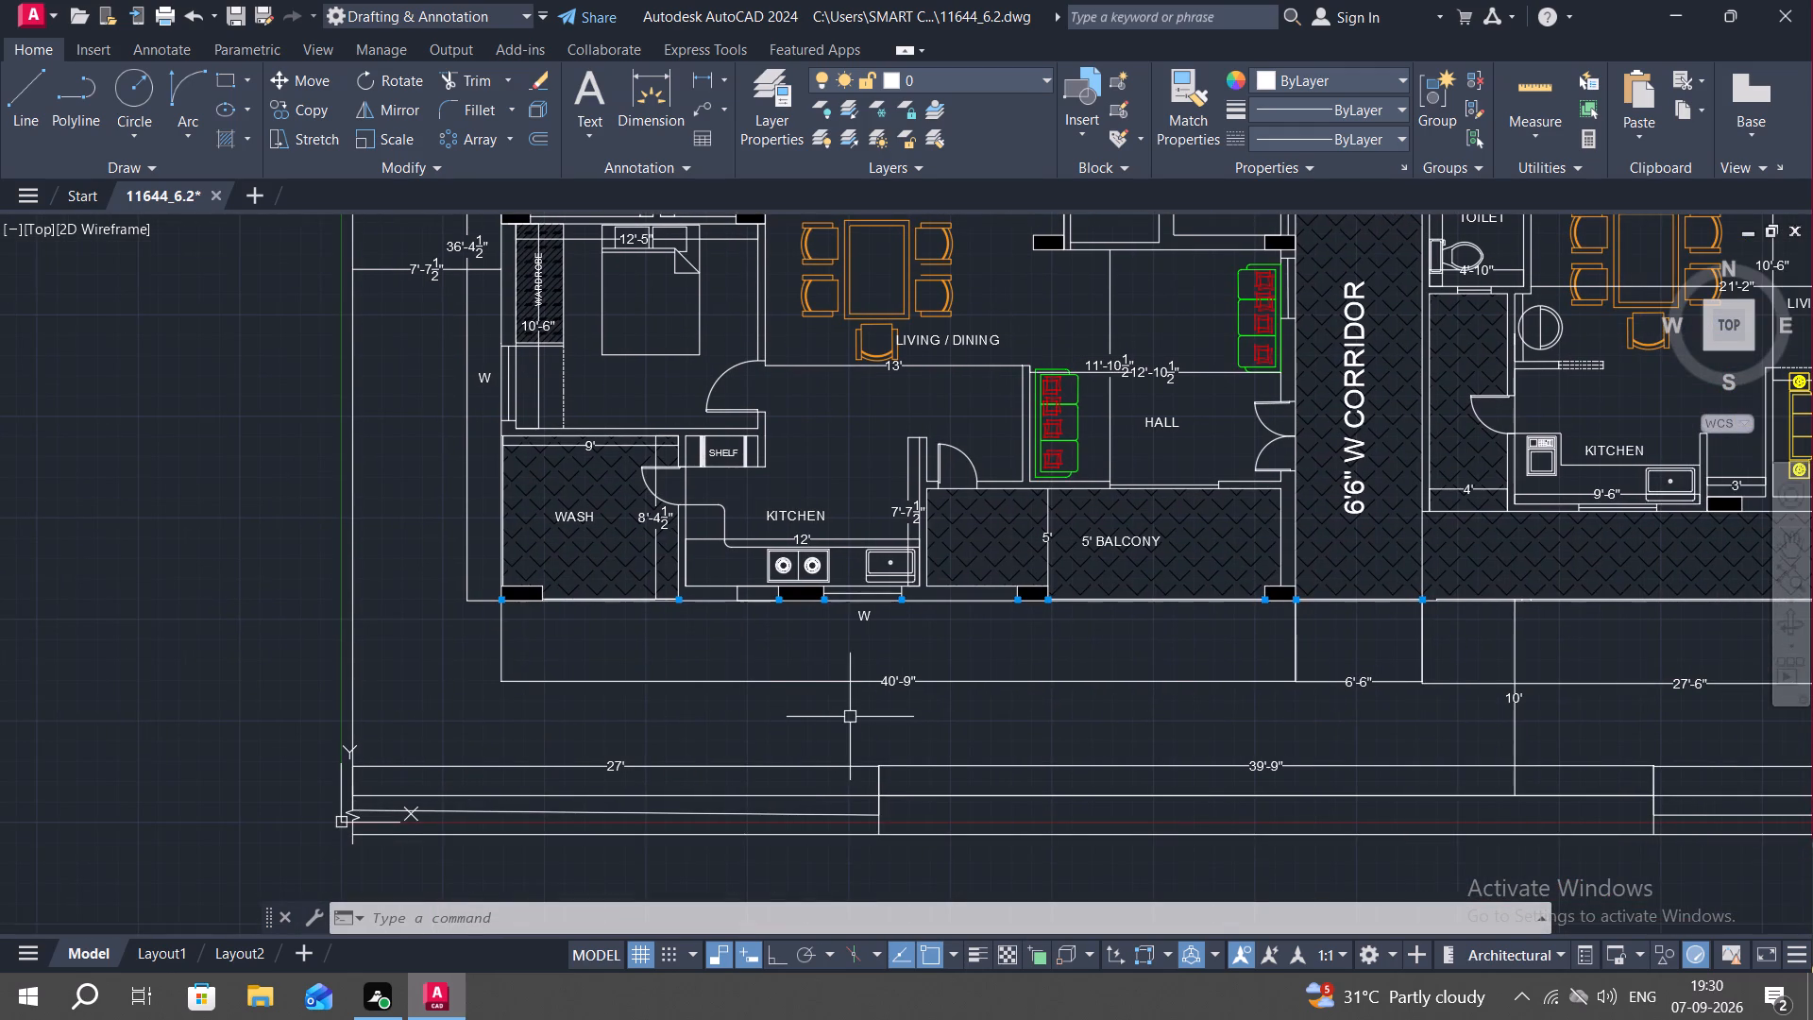
{"action": "middle_click_drag", "start_coordinate": [850, 717], "coordinate": [752, 663]}
{"action": "scroll", "coordinate": [760, 662], "scroll_direction": "down", "scroll_amount": 1}
{"action": "middle_click_drag", "start_coordinate": [937, 672], "coordinate": [828, 676]}
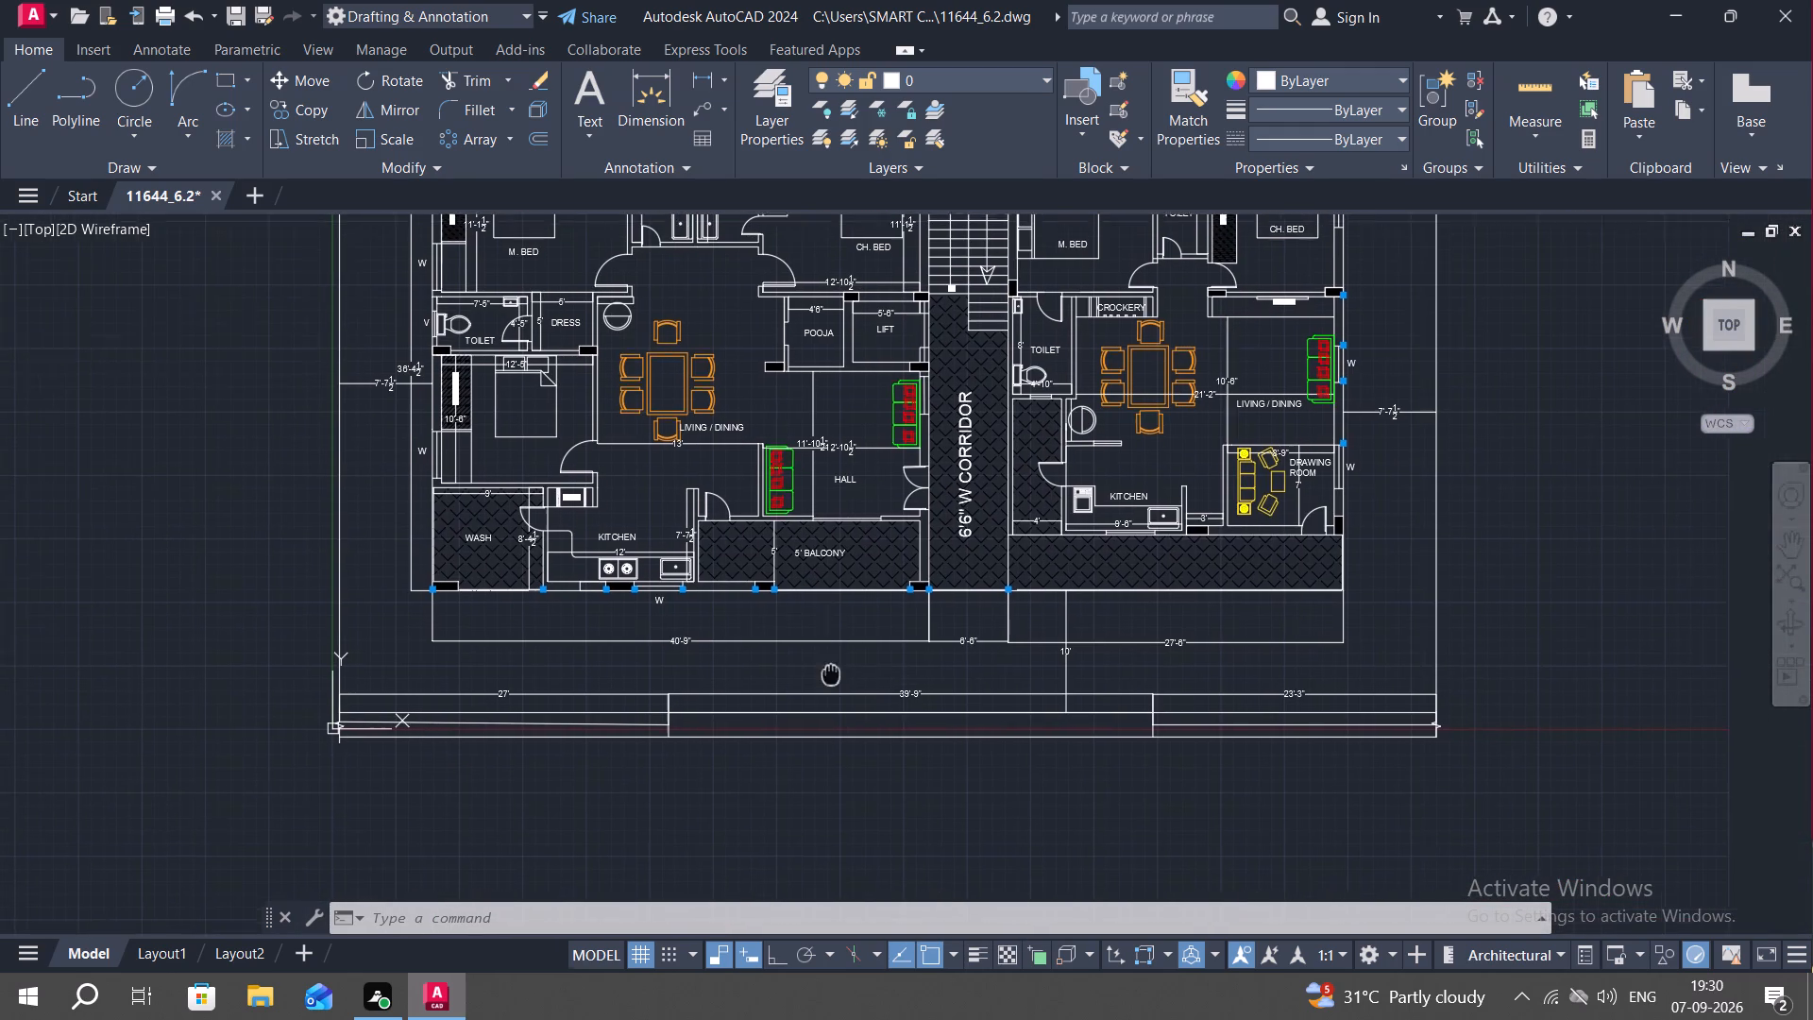
{"action": "middle_click_drag", "start_coordinate": [1364, 639], "coordinate": [1286, 776]}
{"action": "scroll", "coordinate": [1280, 756], "scroll_direction": "down", "scroll_amount": 1}
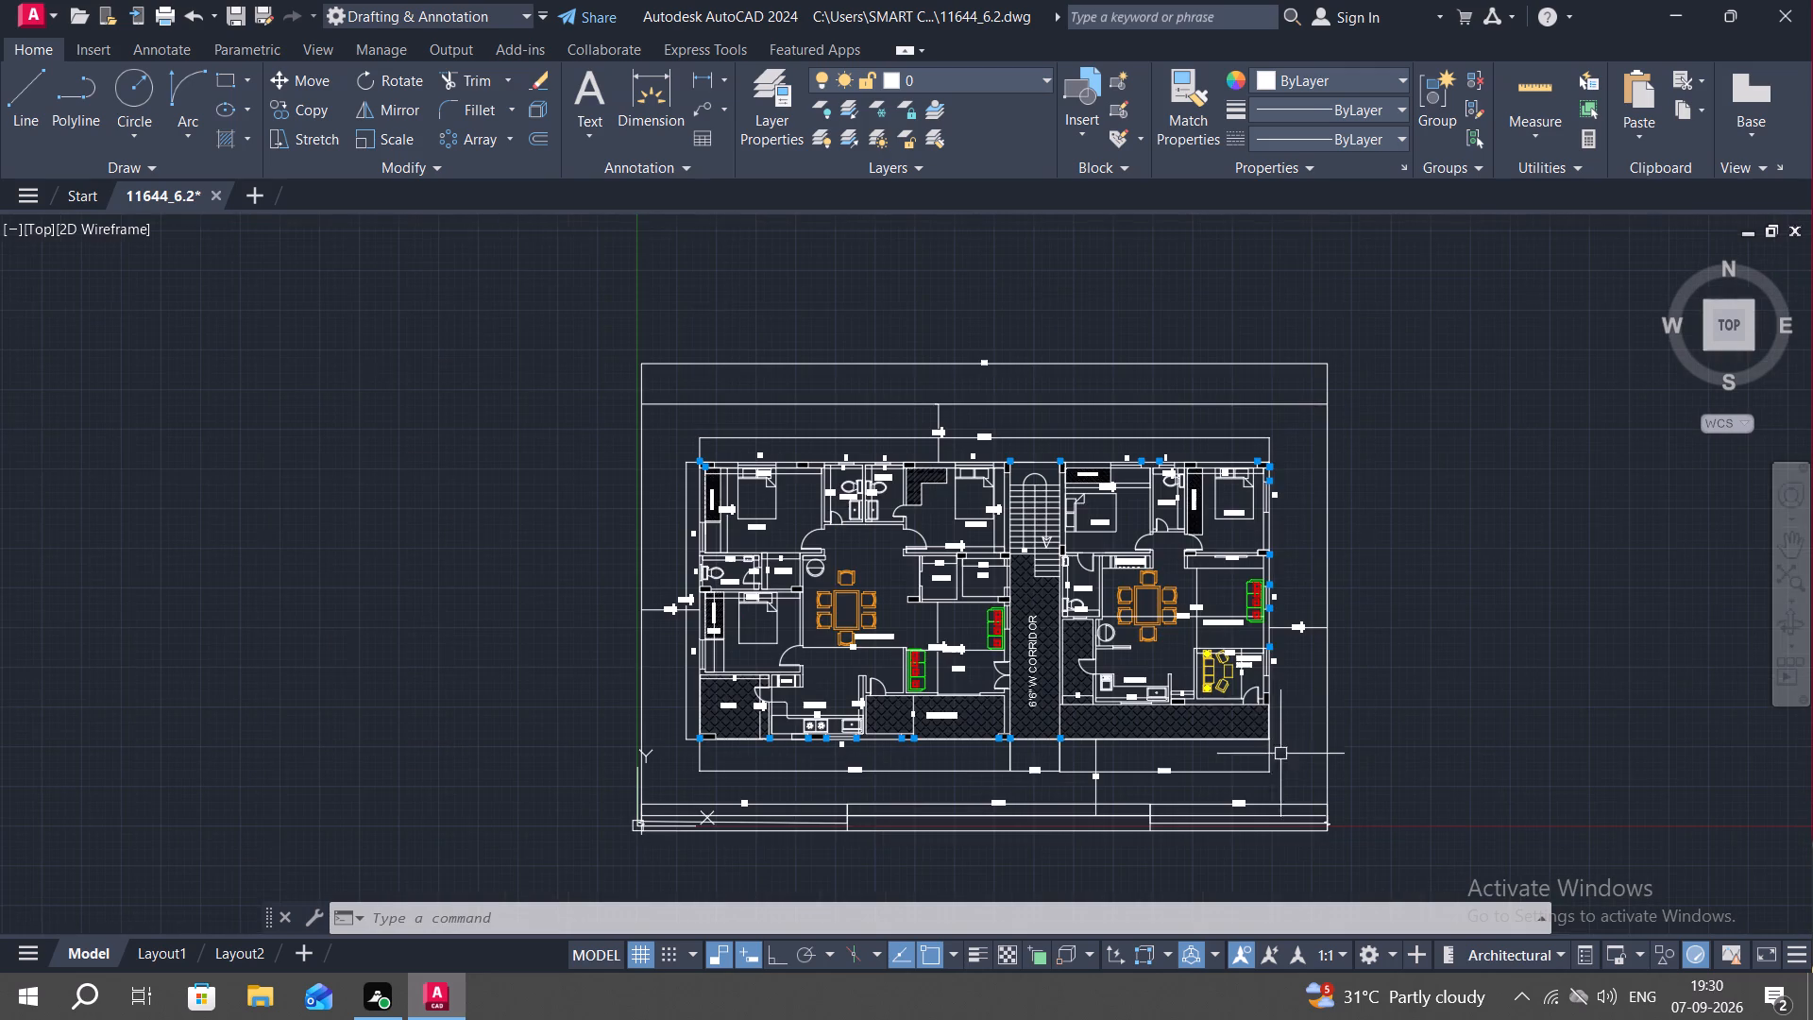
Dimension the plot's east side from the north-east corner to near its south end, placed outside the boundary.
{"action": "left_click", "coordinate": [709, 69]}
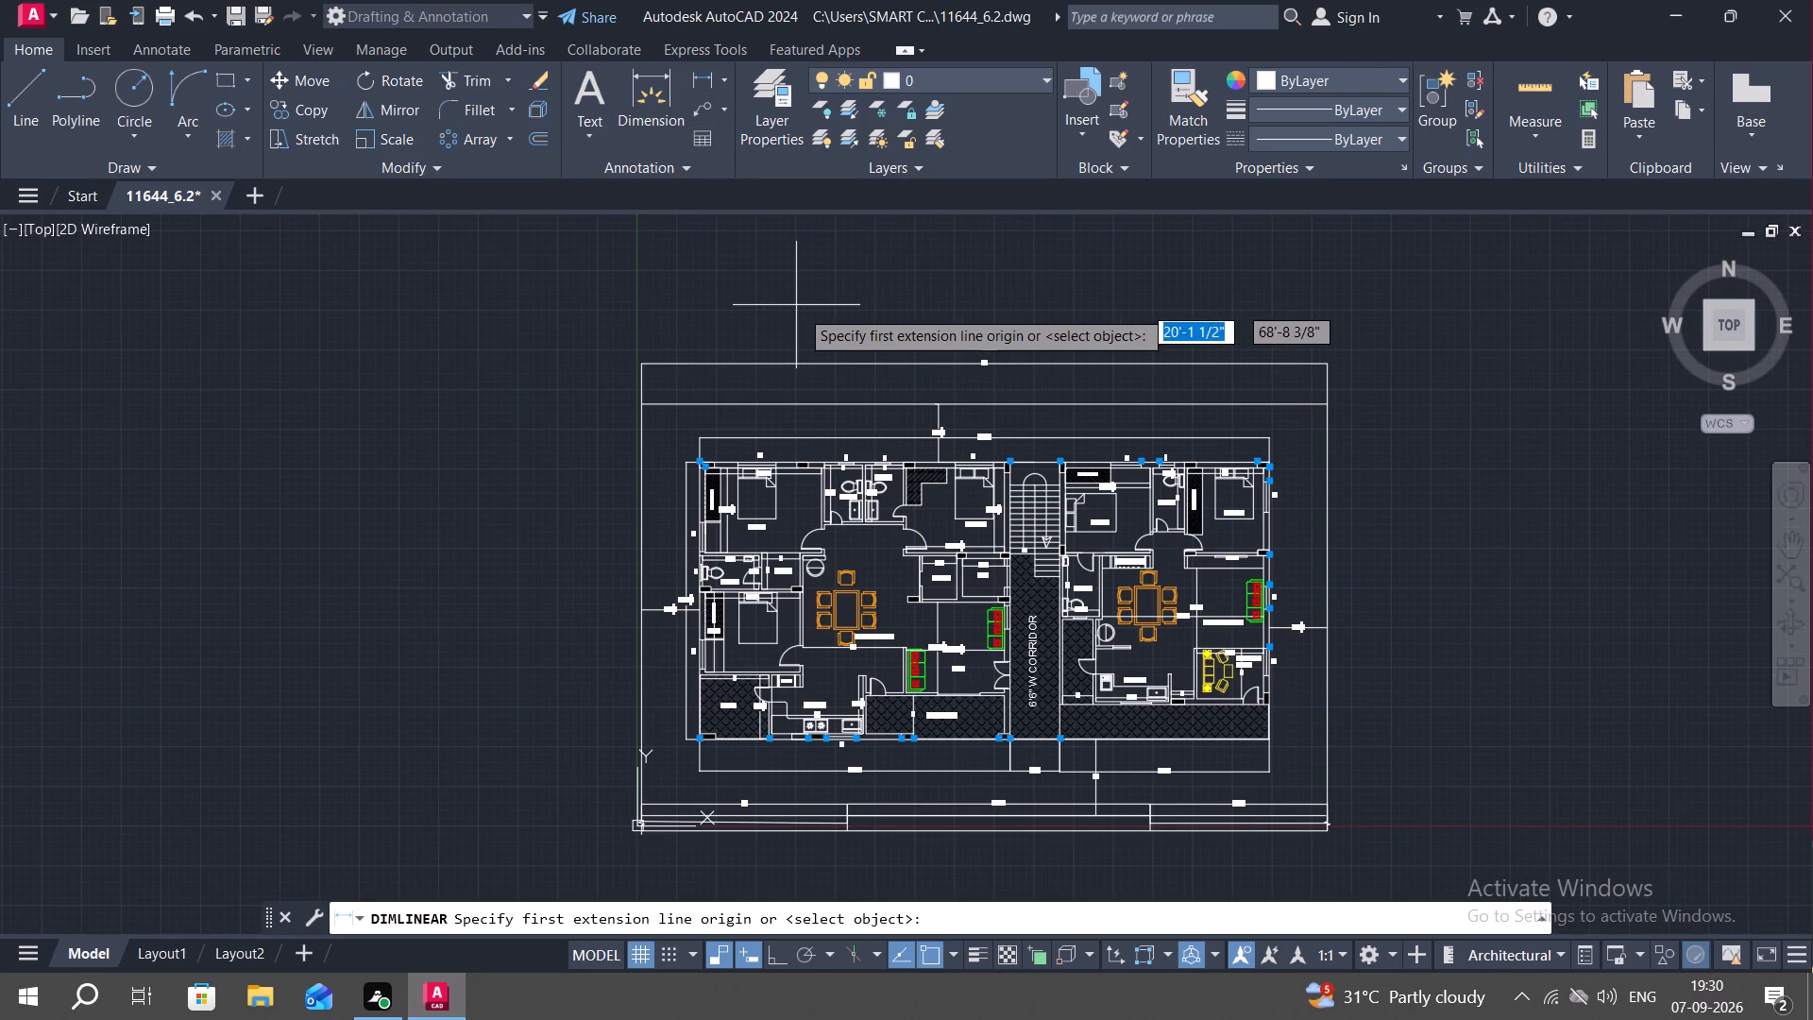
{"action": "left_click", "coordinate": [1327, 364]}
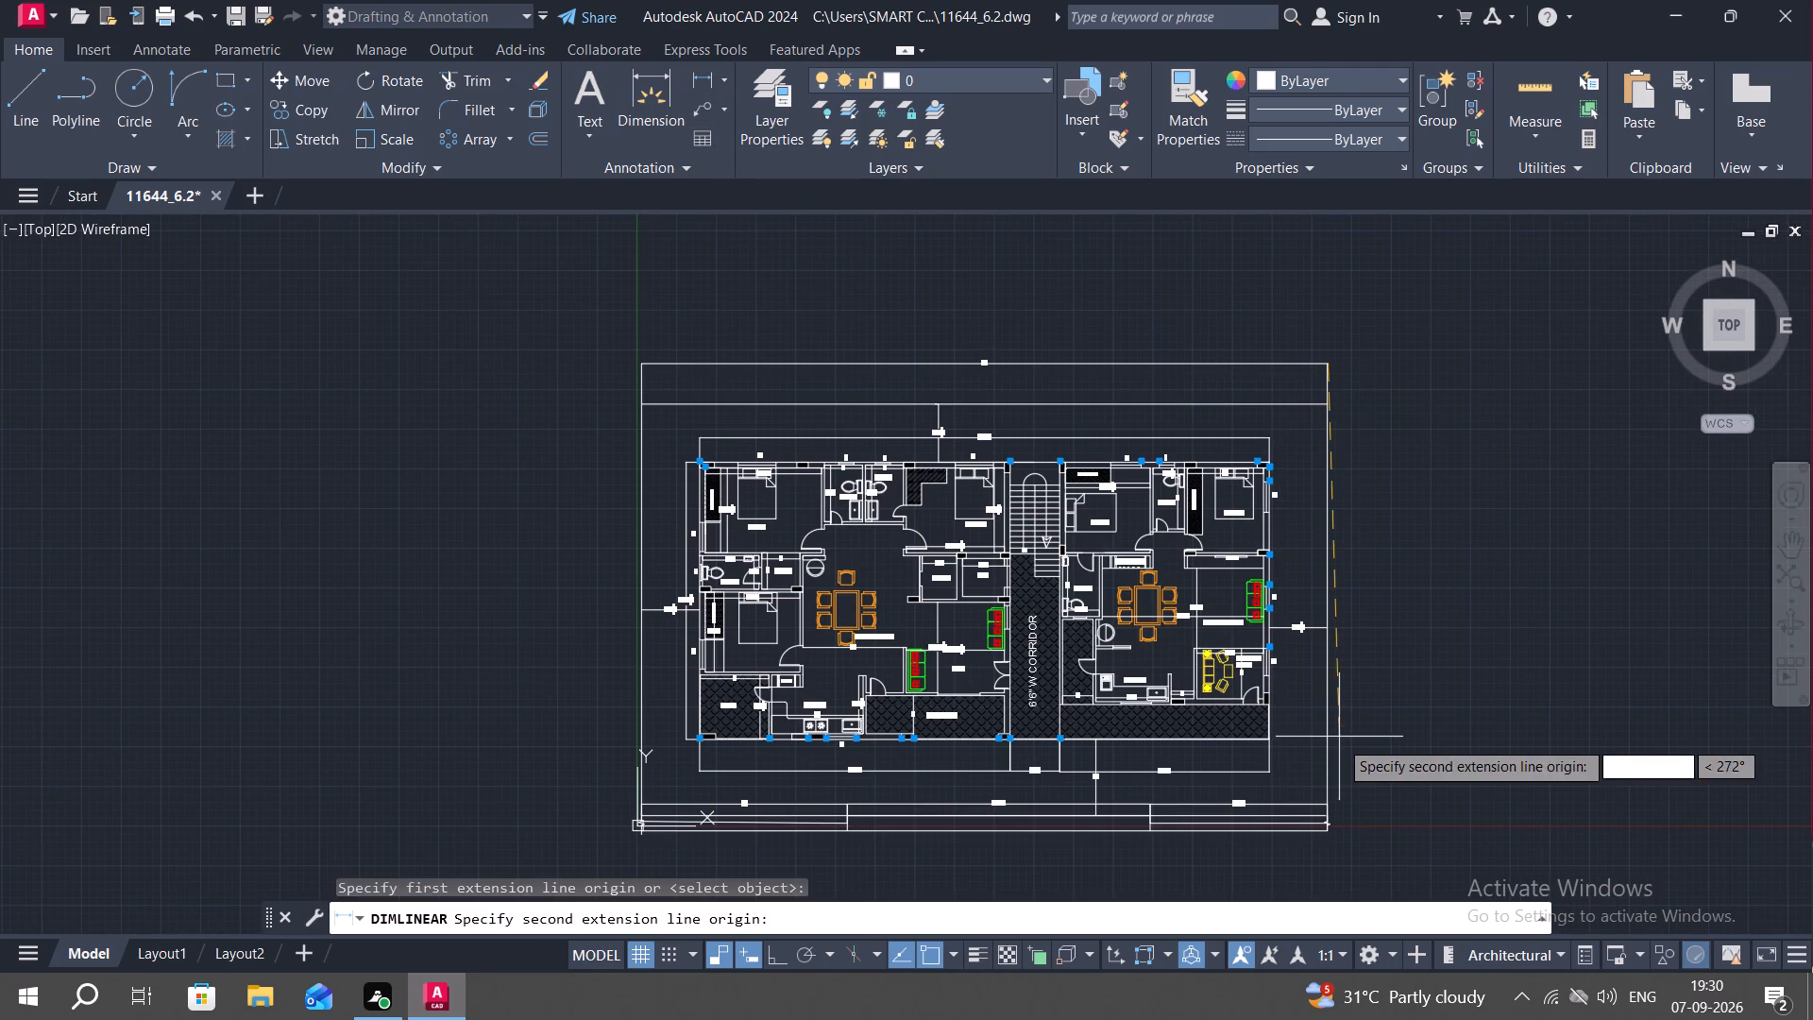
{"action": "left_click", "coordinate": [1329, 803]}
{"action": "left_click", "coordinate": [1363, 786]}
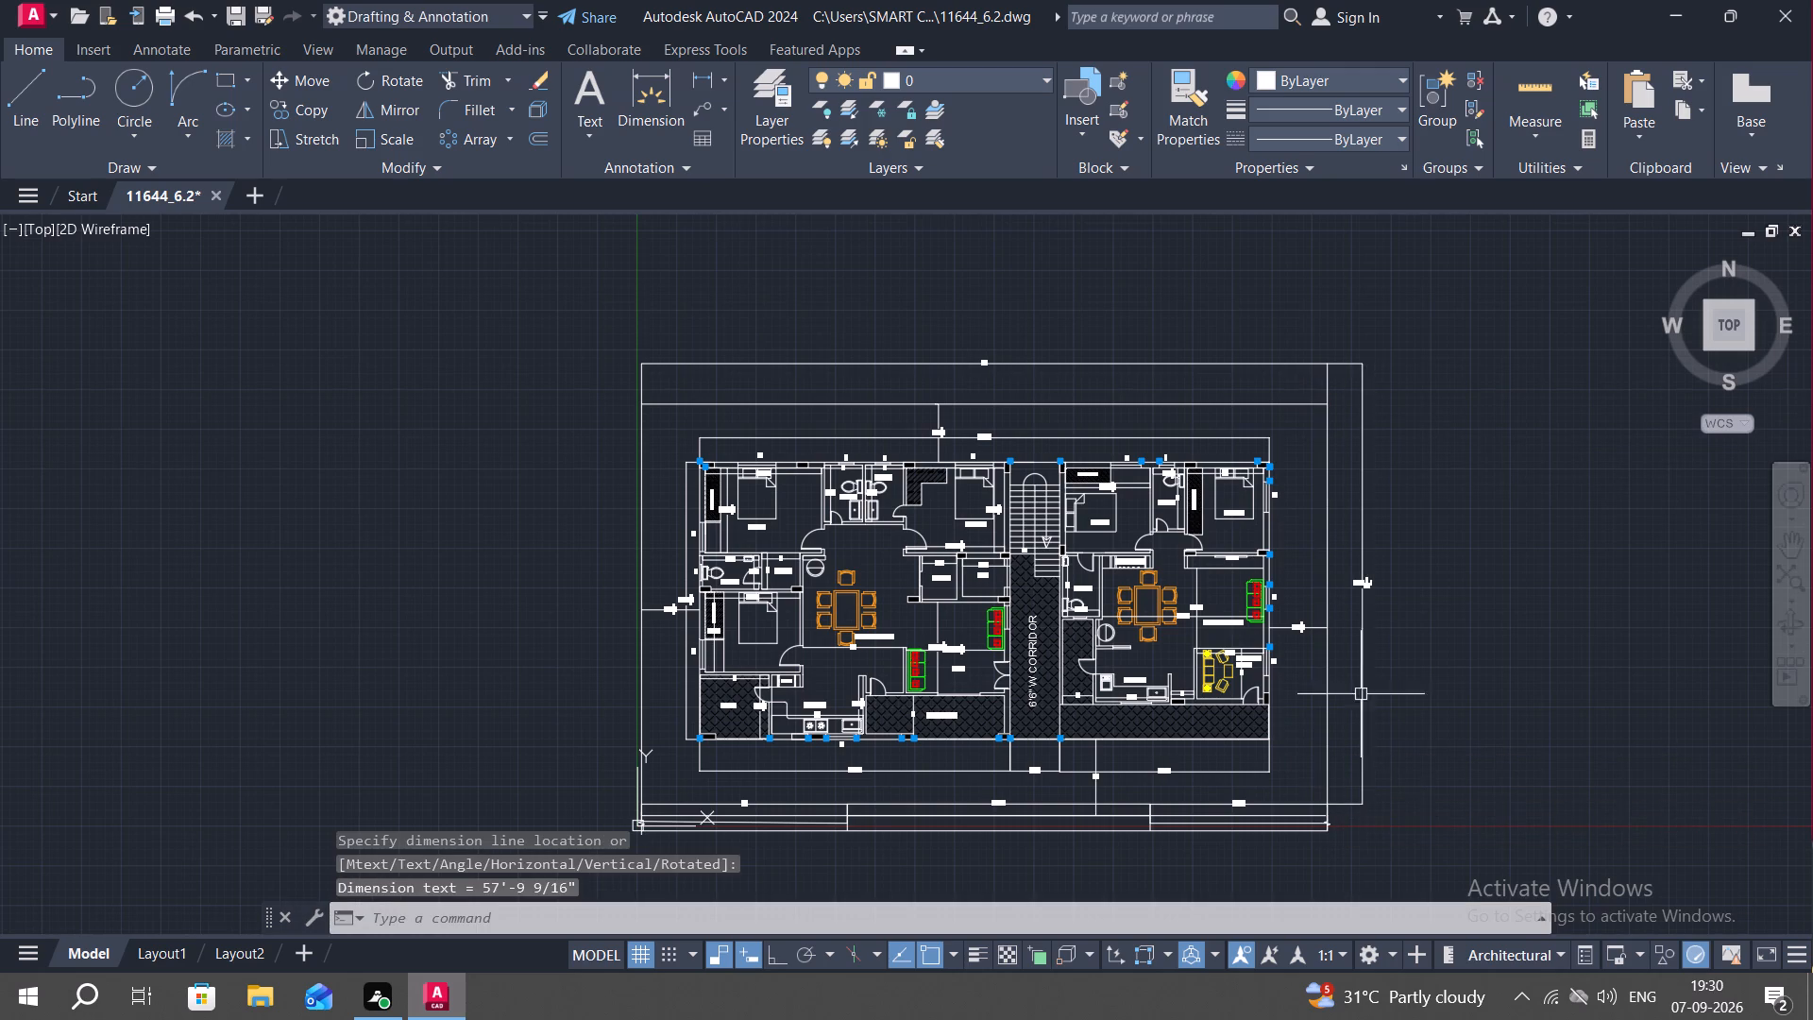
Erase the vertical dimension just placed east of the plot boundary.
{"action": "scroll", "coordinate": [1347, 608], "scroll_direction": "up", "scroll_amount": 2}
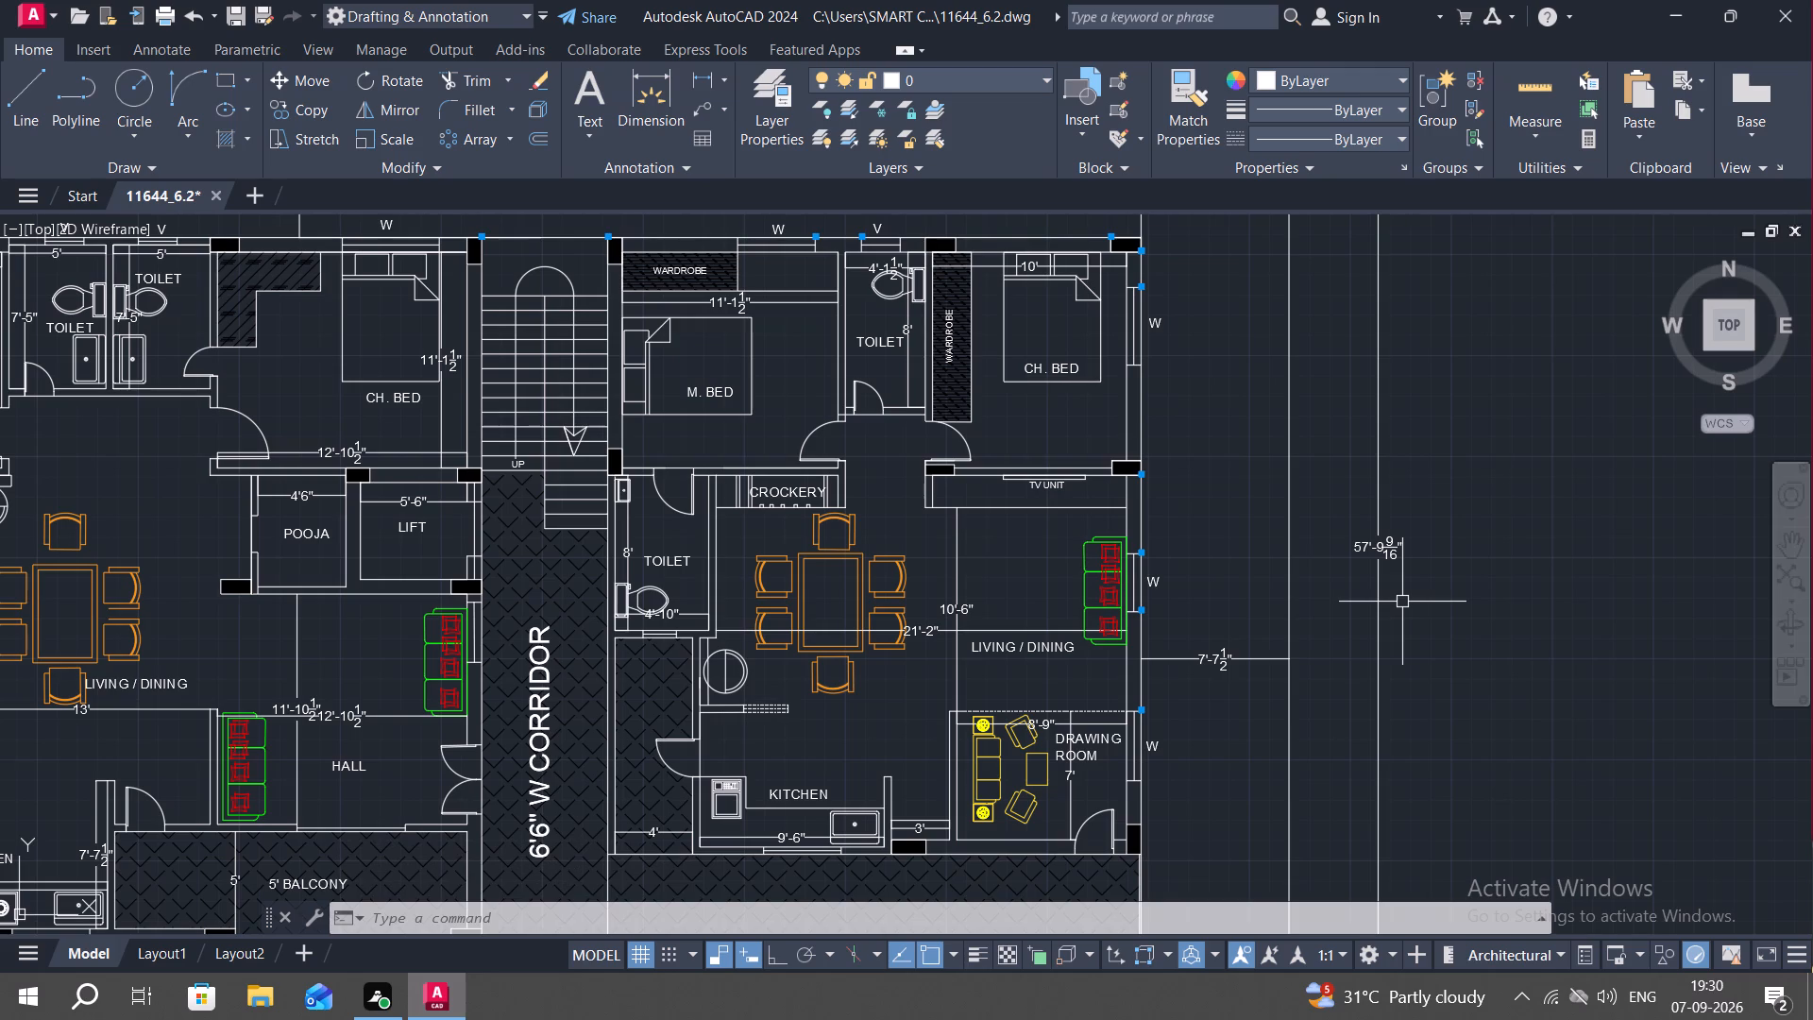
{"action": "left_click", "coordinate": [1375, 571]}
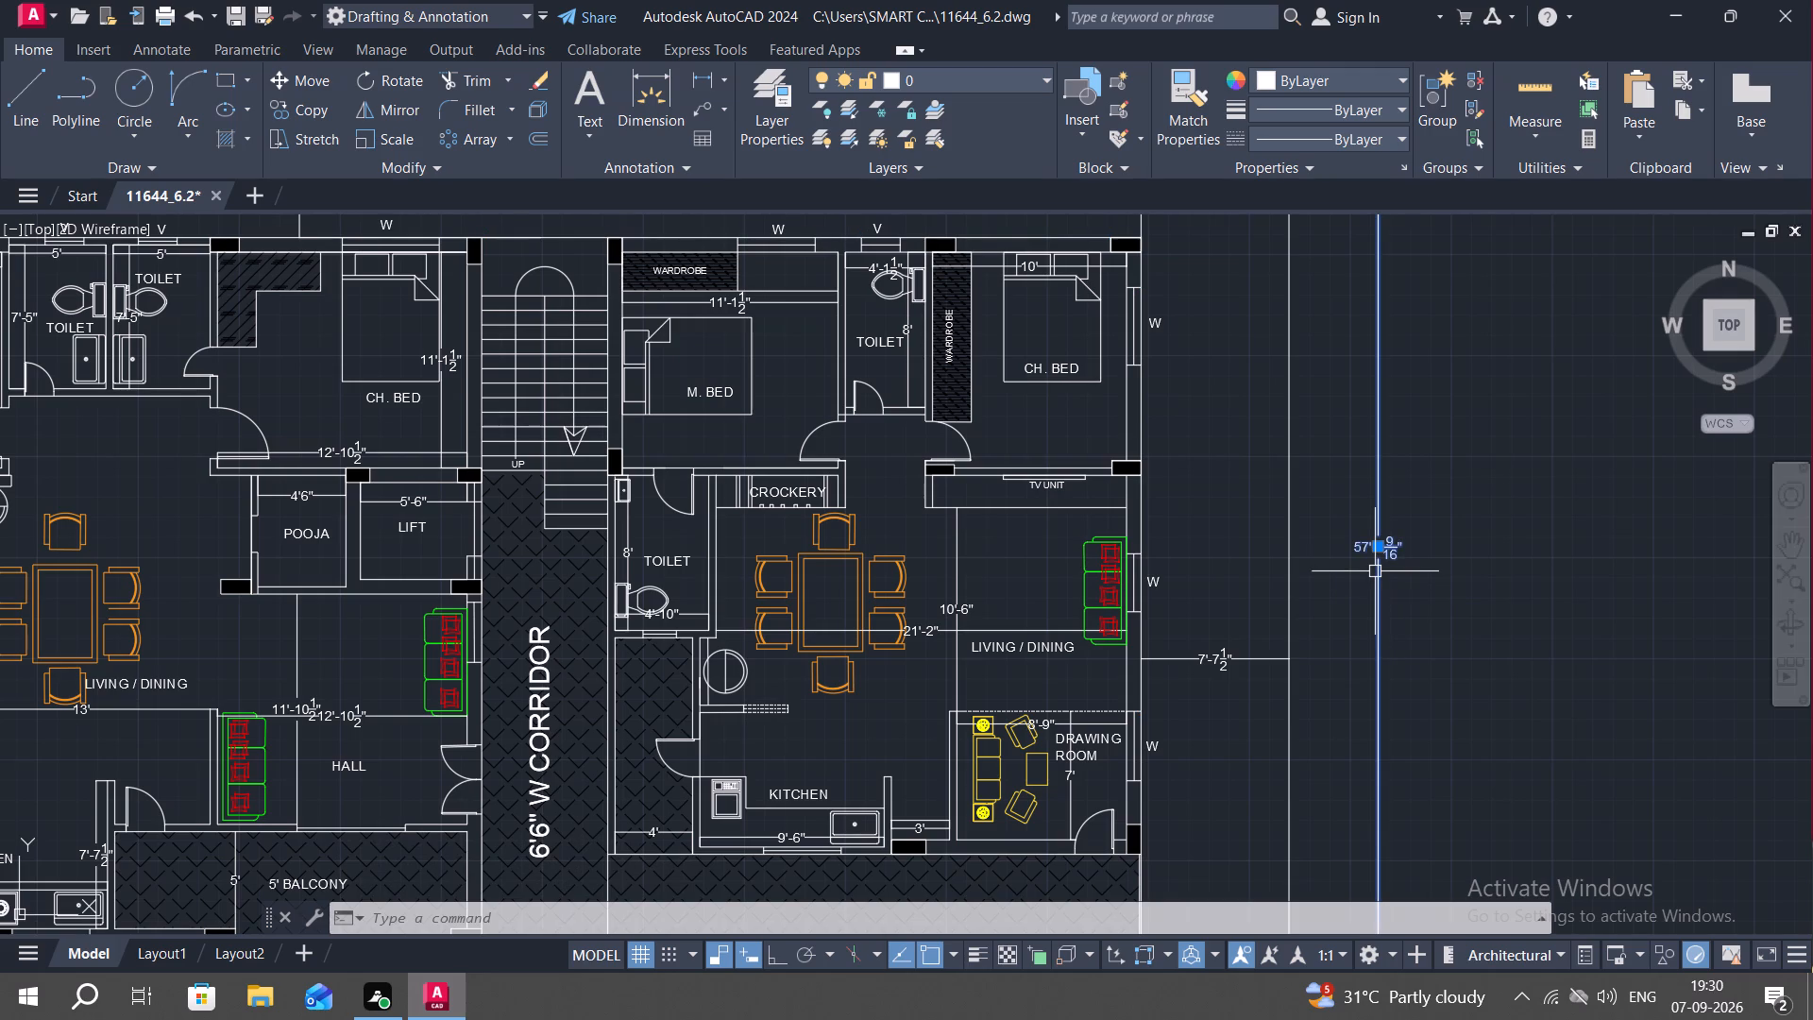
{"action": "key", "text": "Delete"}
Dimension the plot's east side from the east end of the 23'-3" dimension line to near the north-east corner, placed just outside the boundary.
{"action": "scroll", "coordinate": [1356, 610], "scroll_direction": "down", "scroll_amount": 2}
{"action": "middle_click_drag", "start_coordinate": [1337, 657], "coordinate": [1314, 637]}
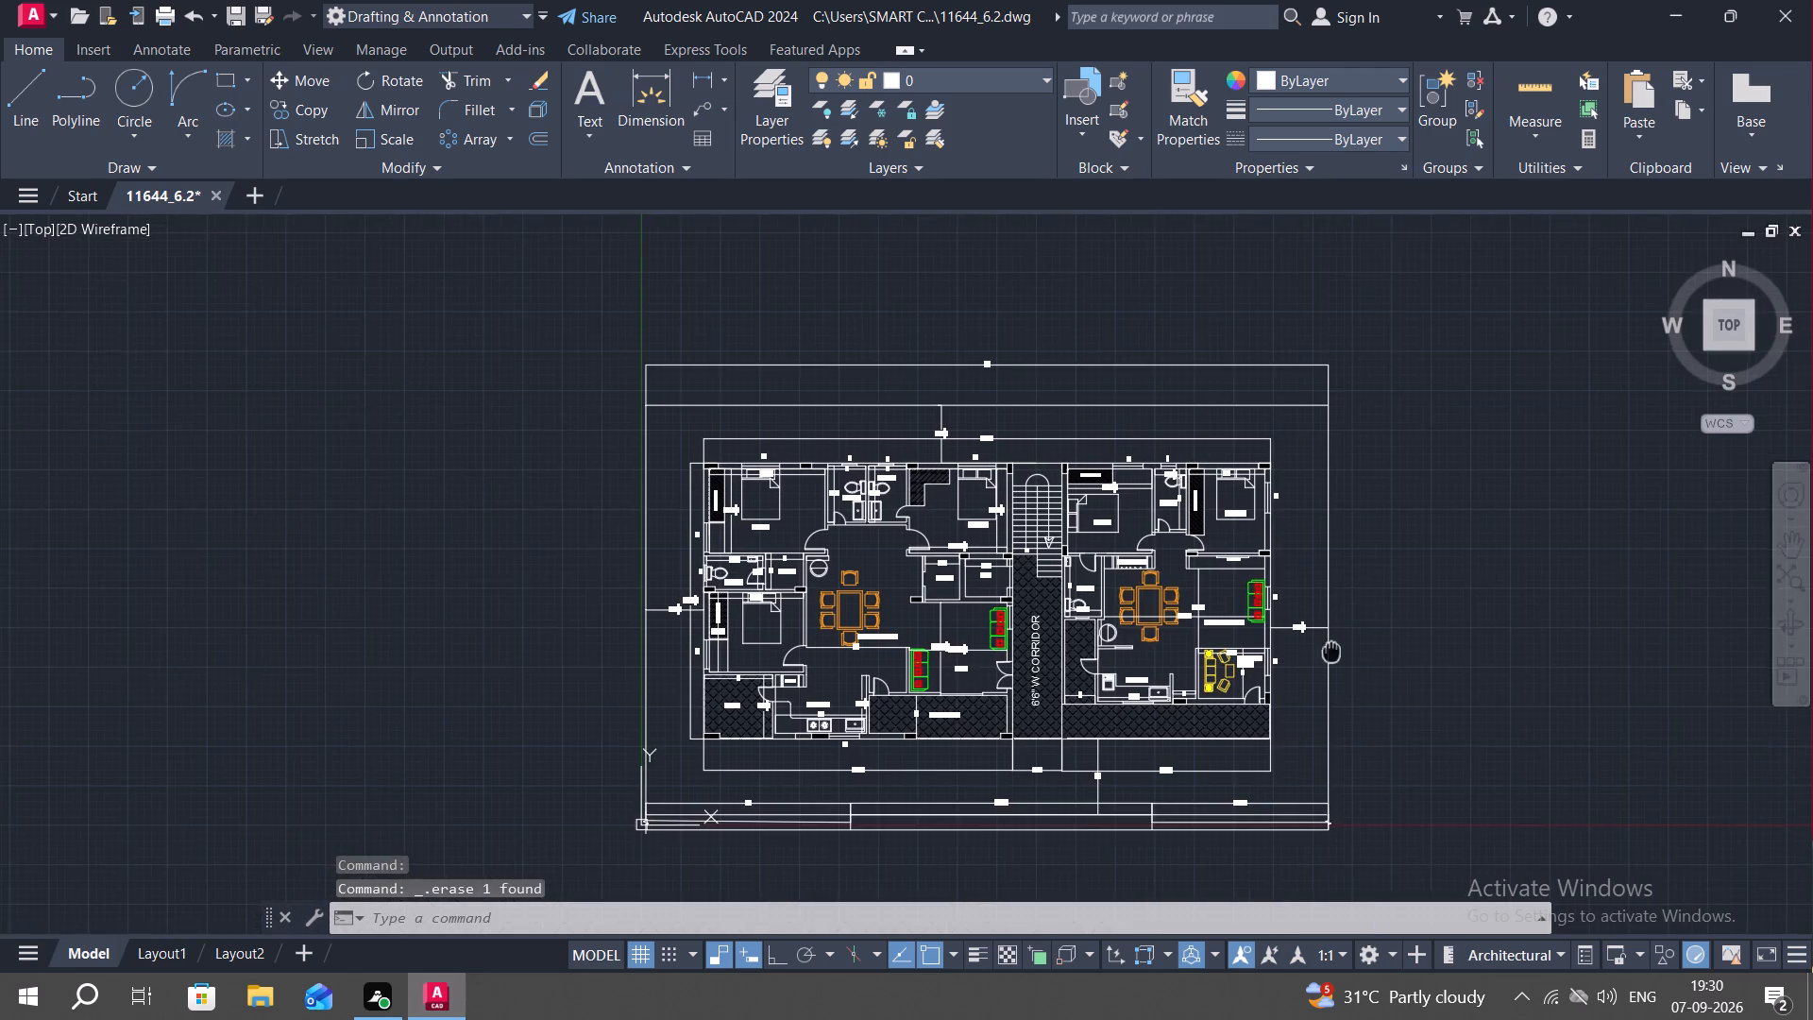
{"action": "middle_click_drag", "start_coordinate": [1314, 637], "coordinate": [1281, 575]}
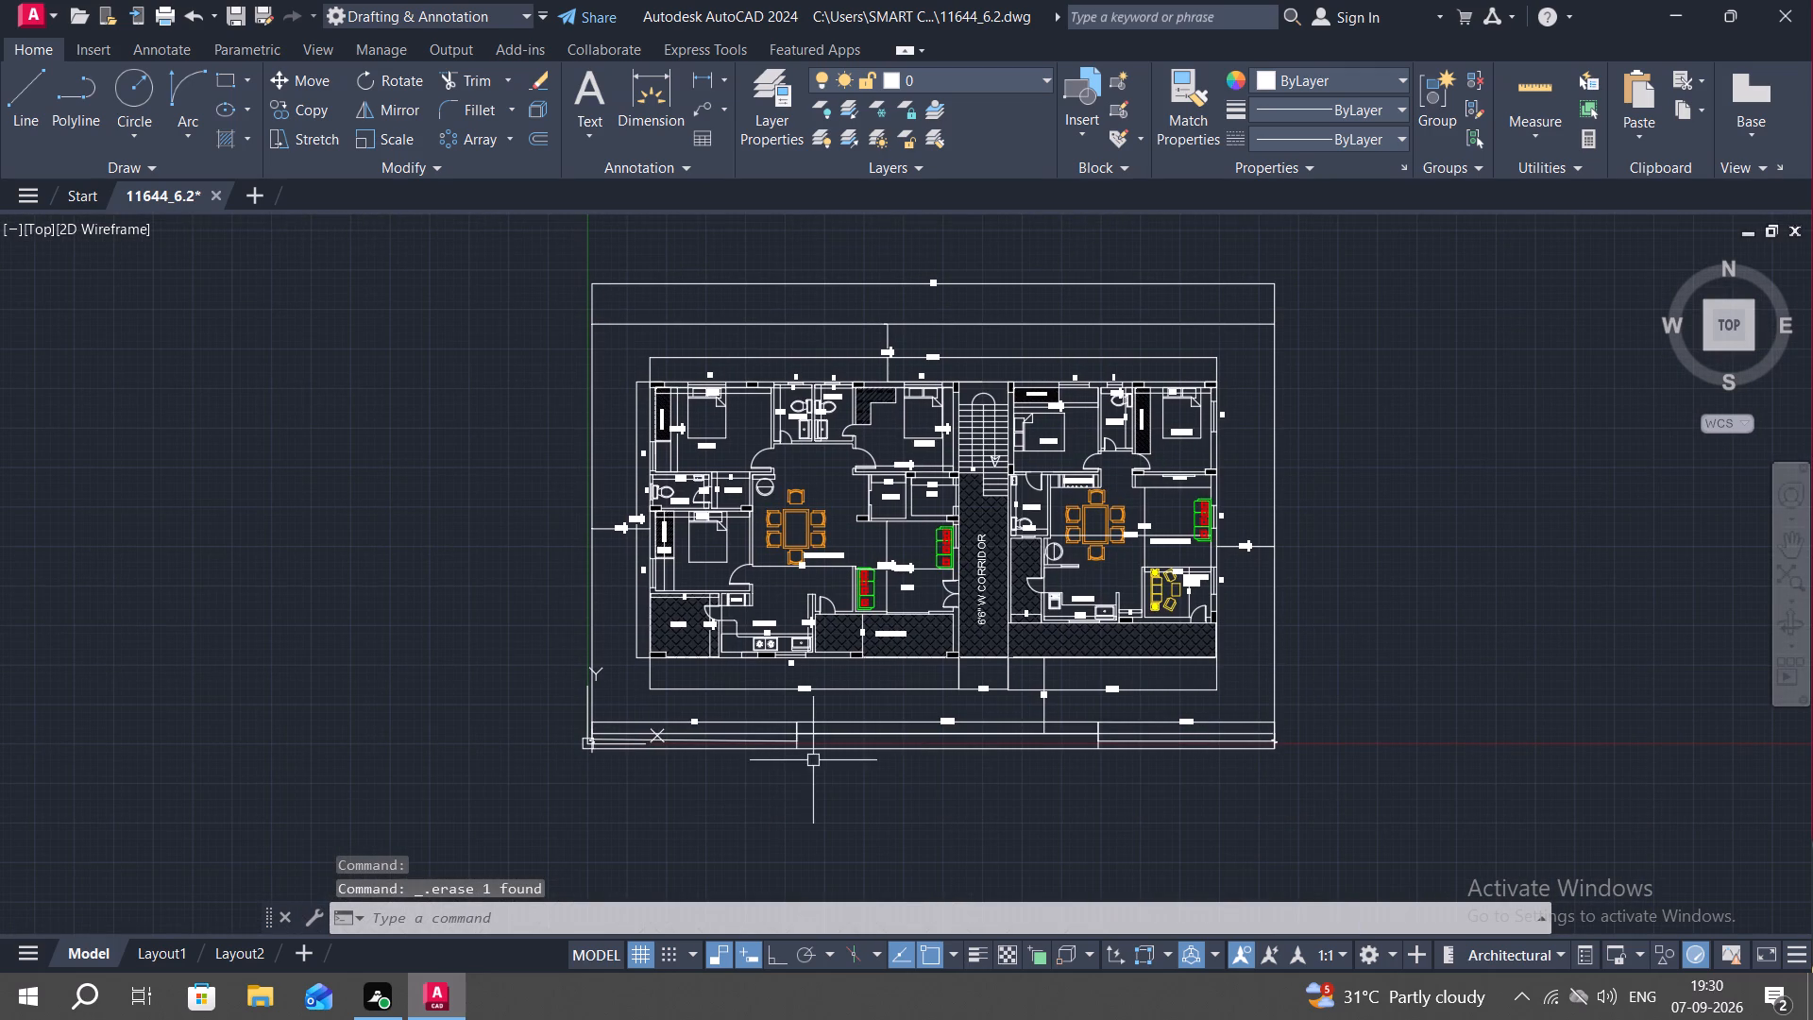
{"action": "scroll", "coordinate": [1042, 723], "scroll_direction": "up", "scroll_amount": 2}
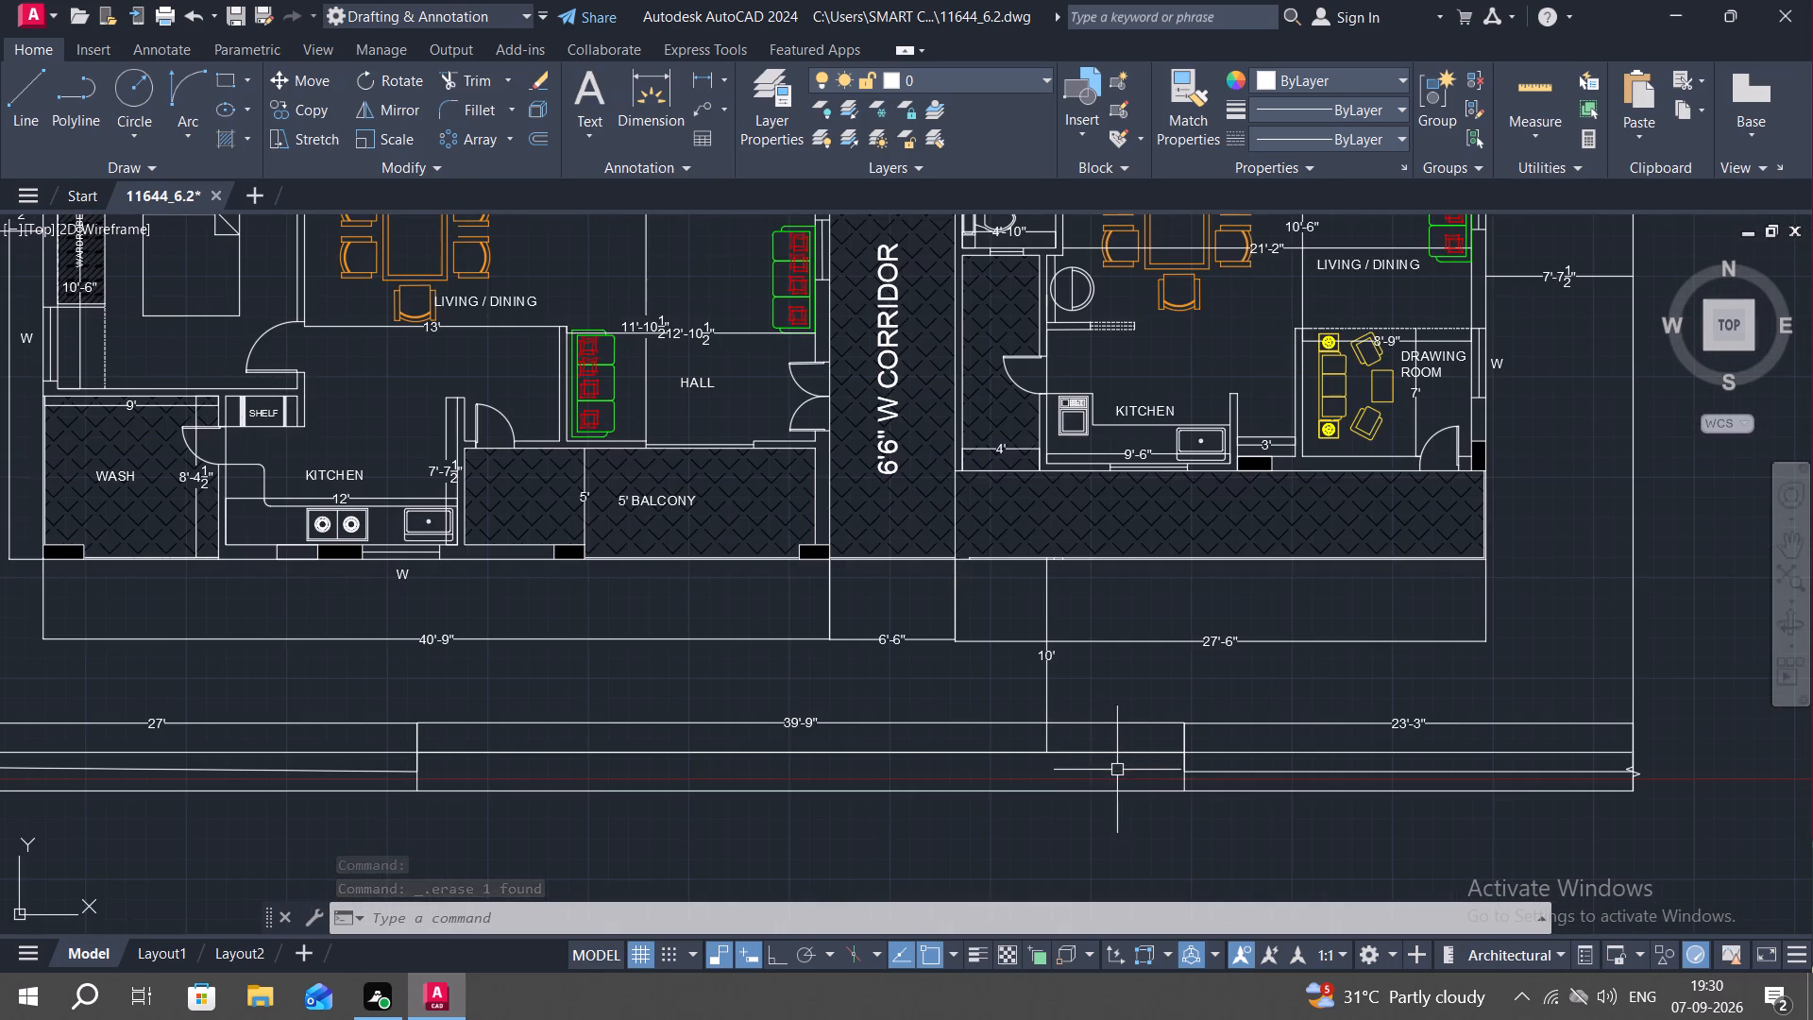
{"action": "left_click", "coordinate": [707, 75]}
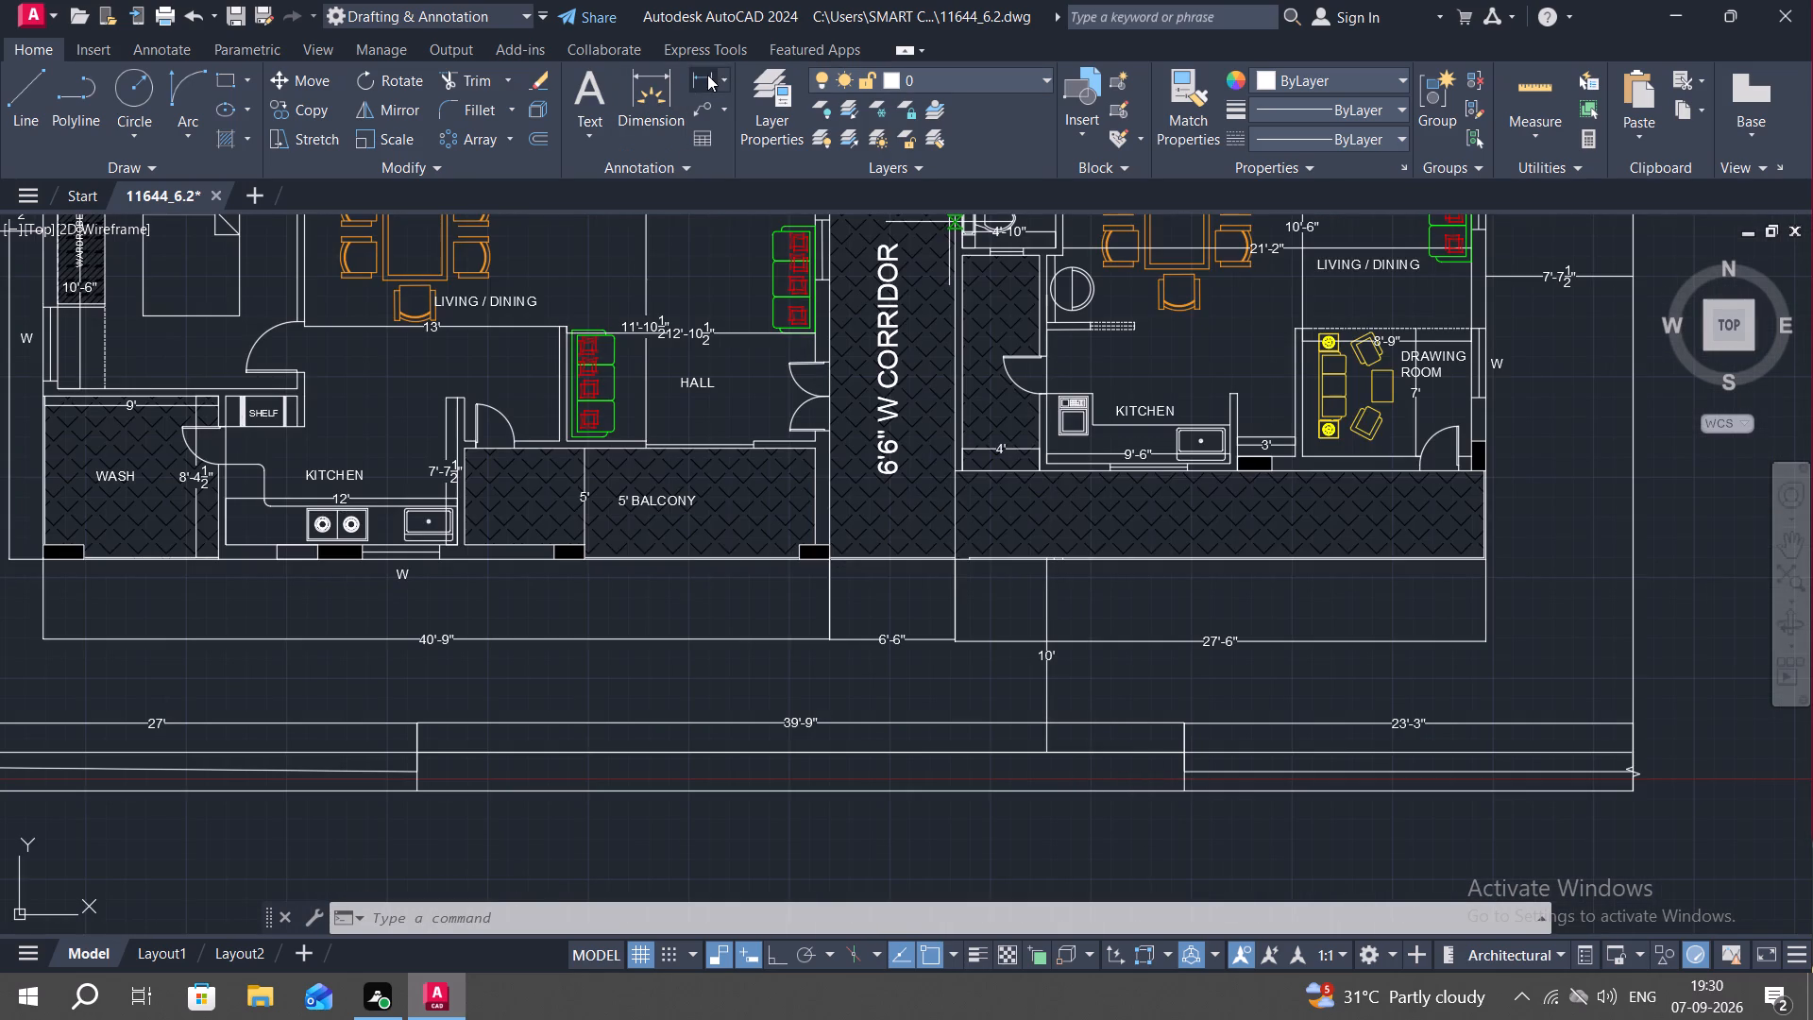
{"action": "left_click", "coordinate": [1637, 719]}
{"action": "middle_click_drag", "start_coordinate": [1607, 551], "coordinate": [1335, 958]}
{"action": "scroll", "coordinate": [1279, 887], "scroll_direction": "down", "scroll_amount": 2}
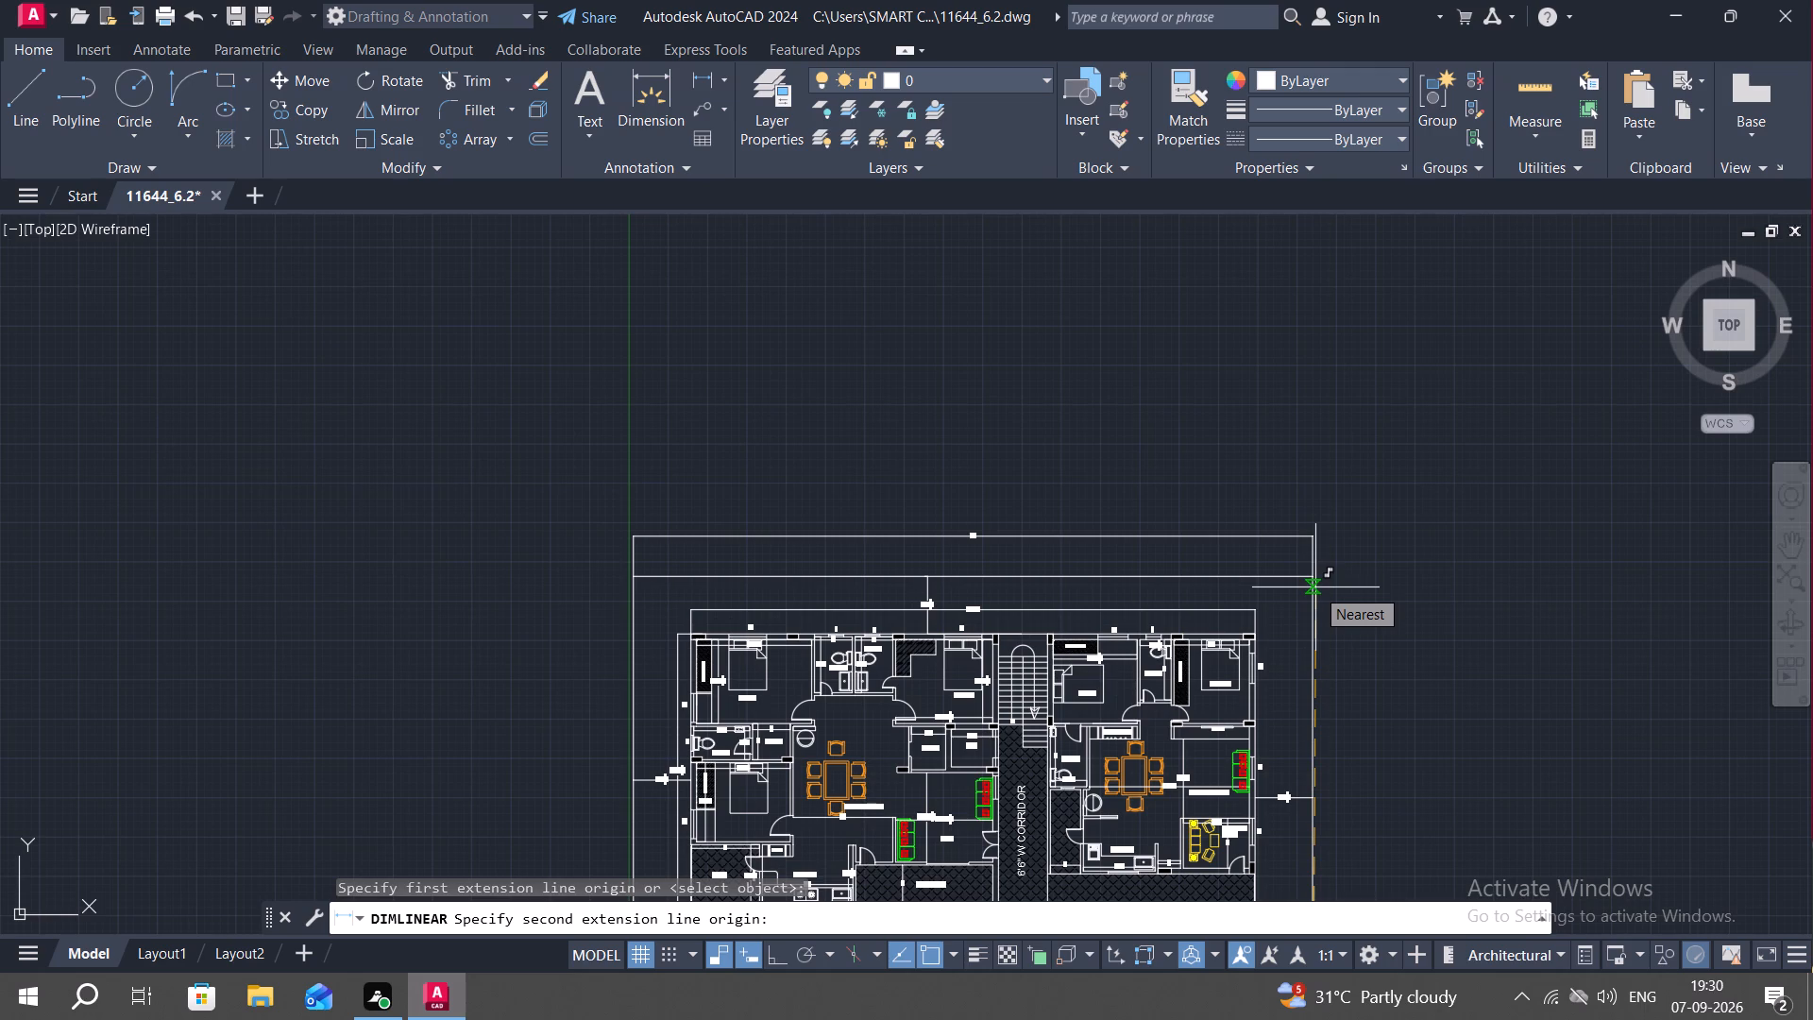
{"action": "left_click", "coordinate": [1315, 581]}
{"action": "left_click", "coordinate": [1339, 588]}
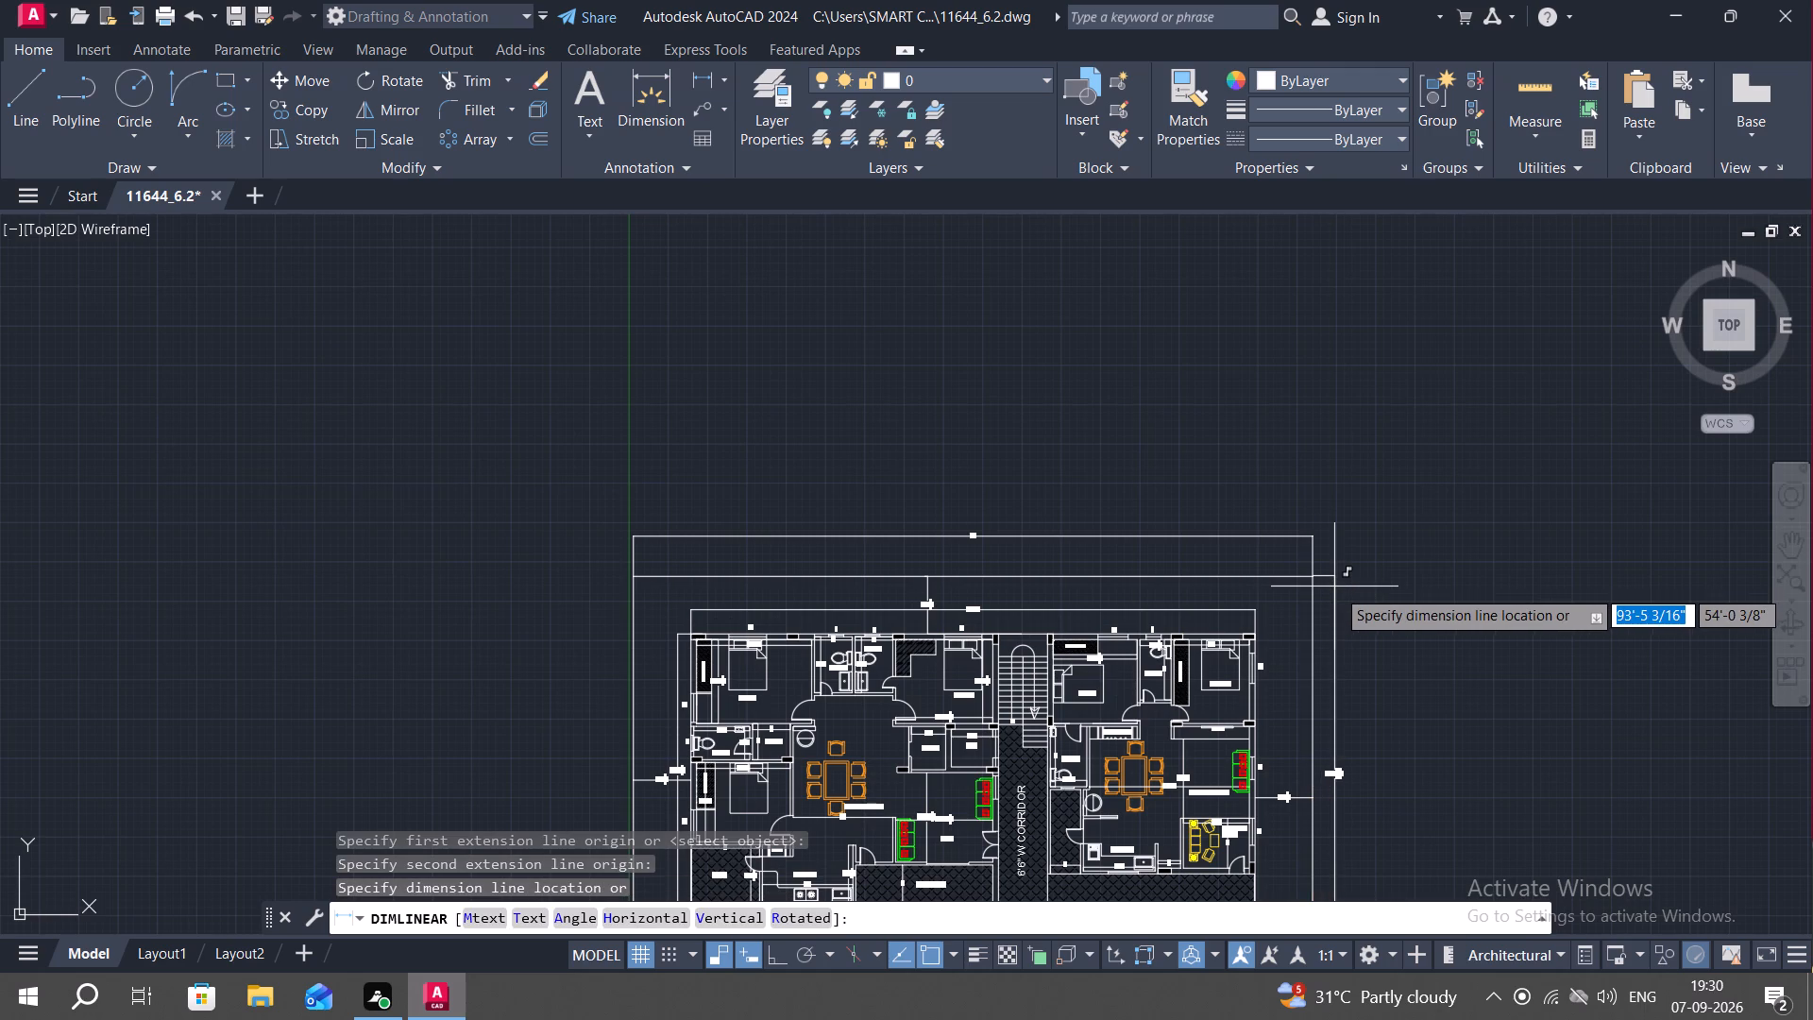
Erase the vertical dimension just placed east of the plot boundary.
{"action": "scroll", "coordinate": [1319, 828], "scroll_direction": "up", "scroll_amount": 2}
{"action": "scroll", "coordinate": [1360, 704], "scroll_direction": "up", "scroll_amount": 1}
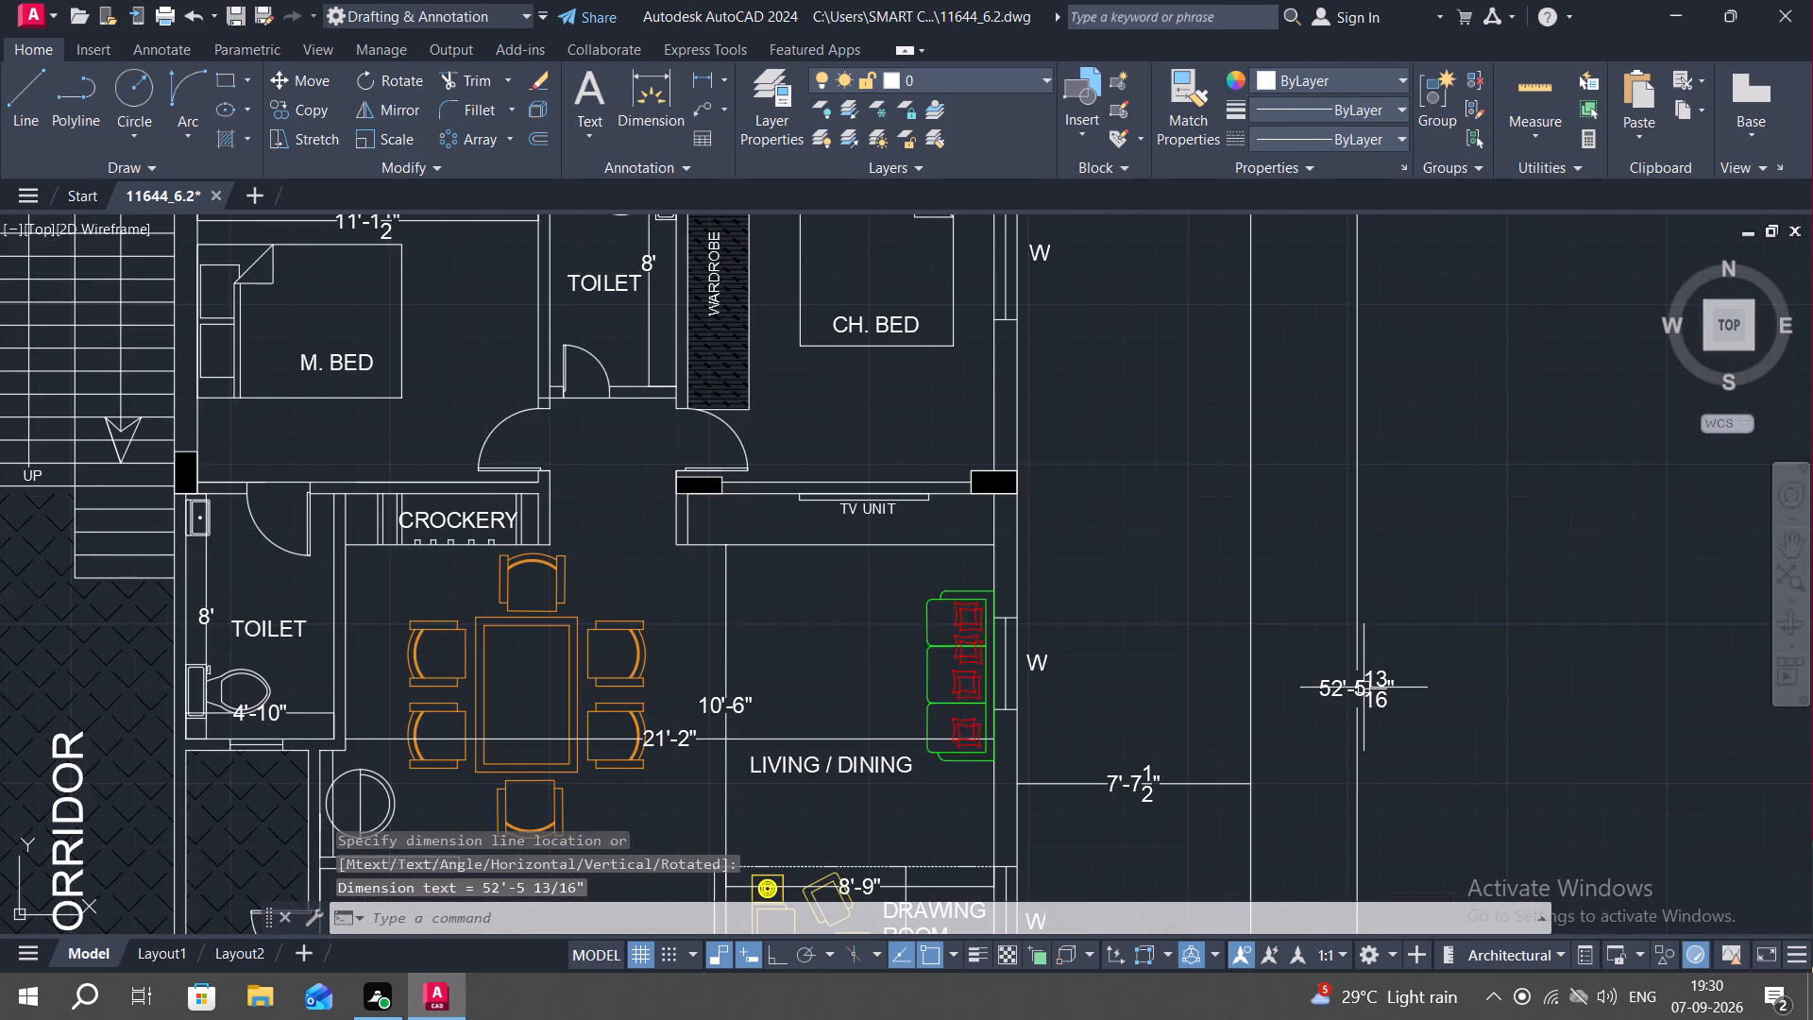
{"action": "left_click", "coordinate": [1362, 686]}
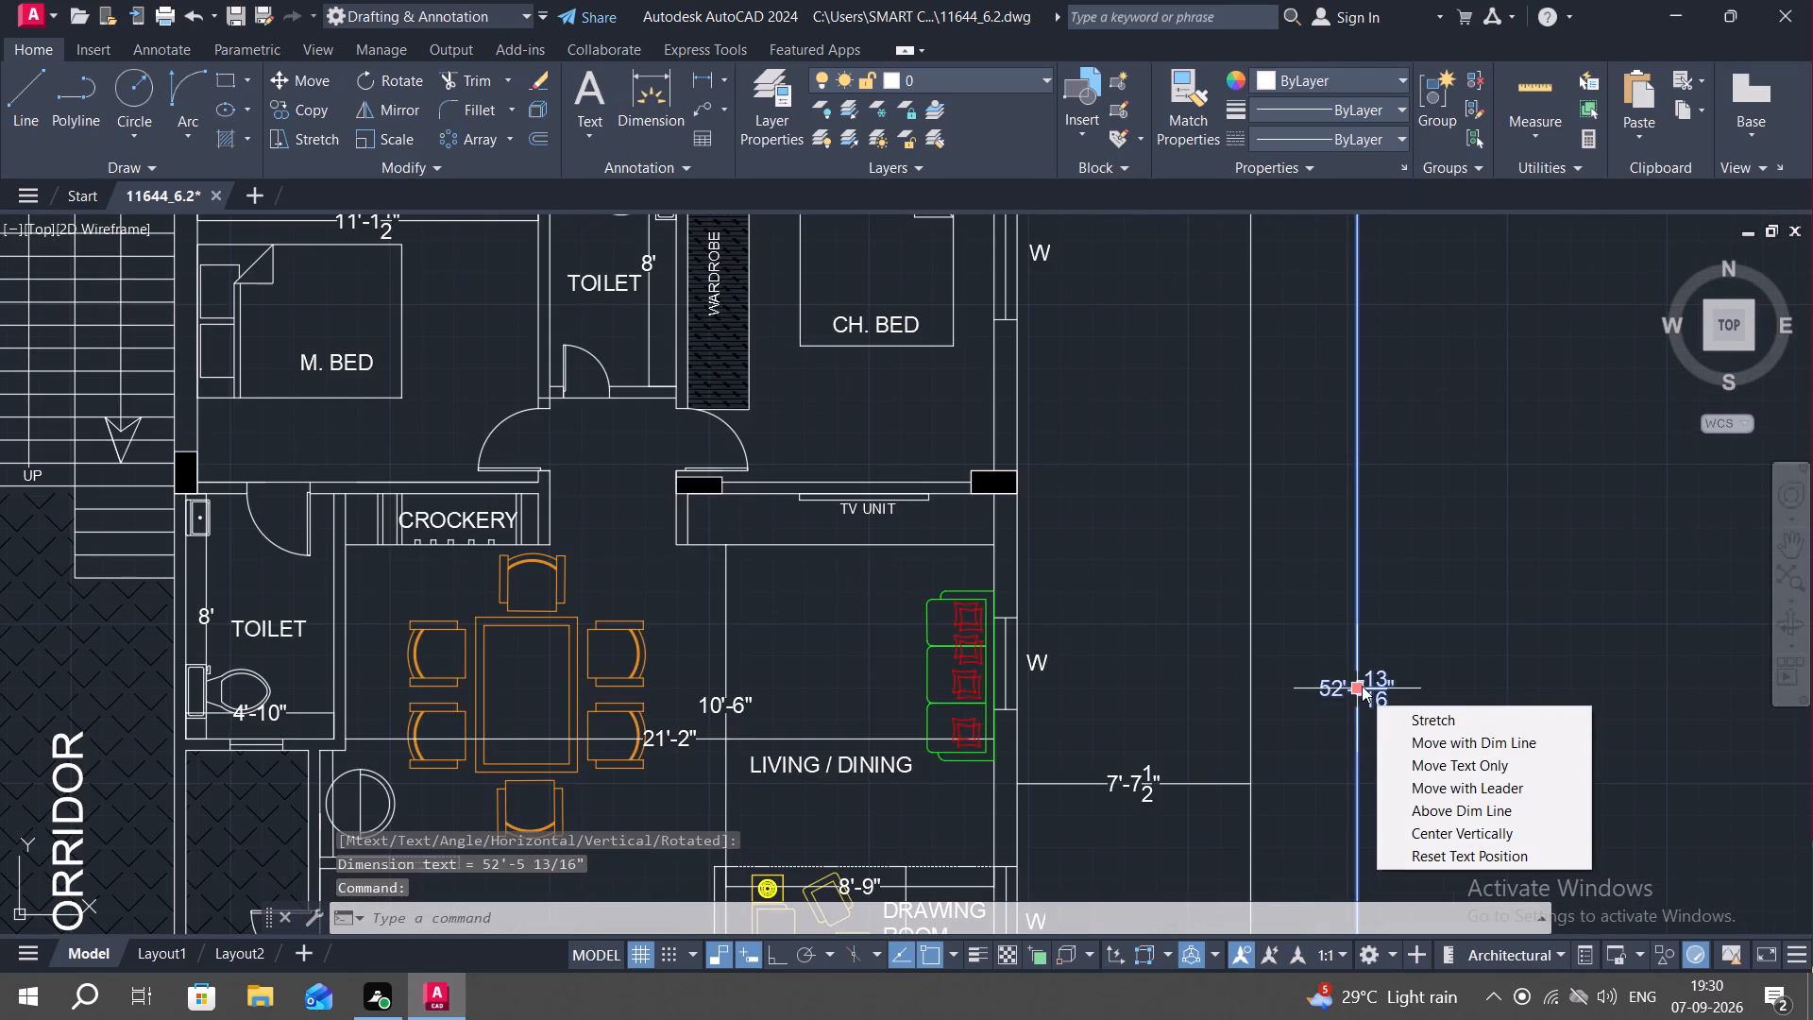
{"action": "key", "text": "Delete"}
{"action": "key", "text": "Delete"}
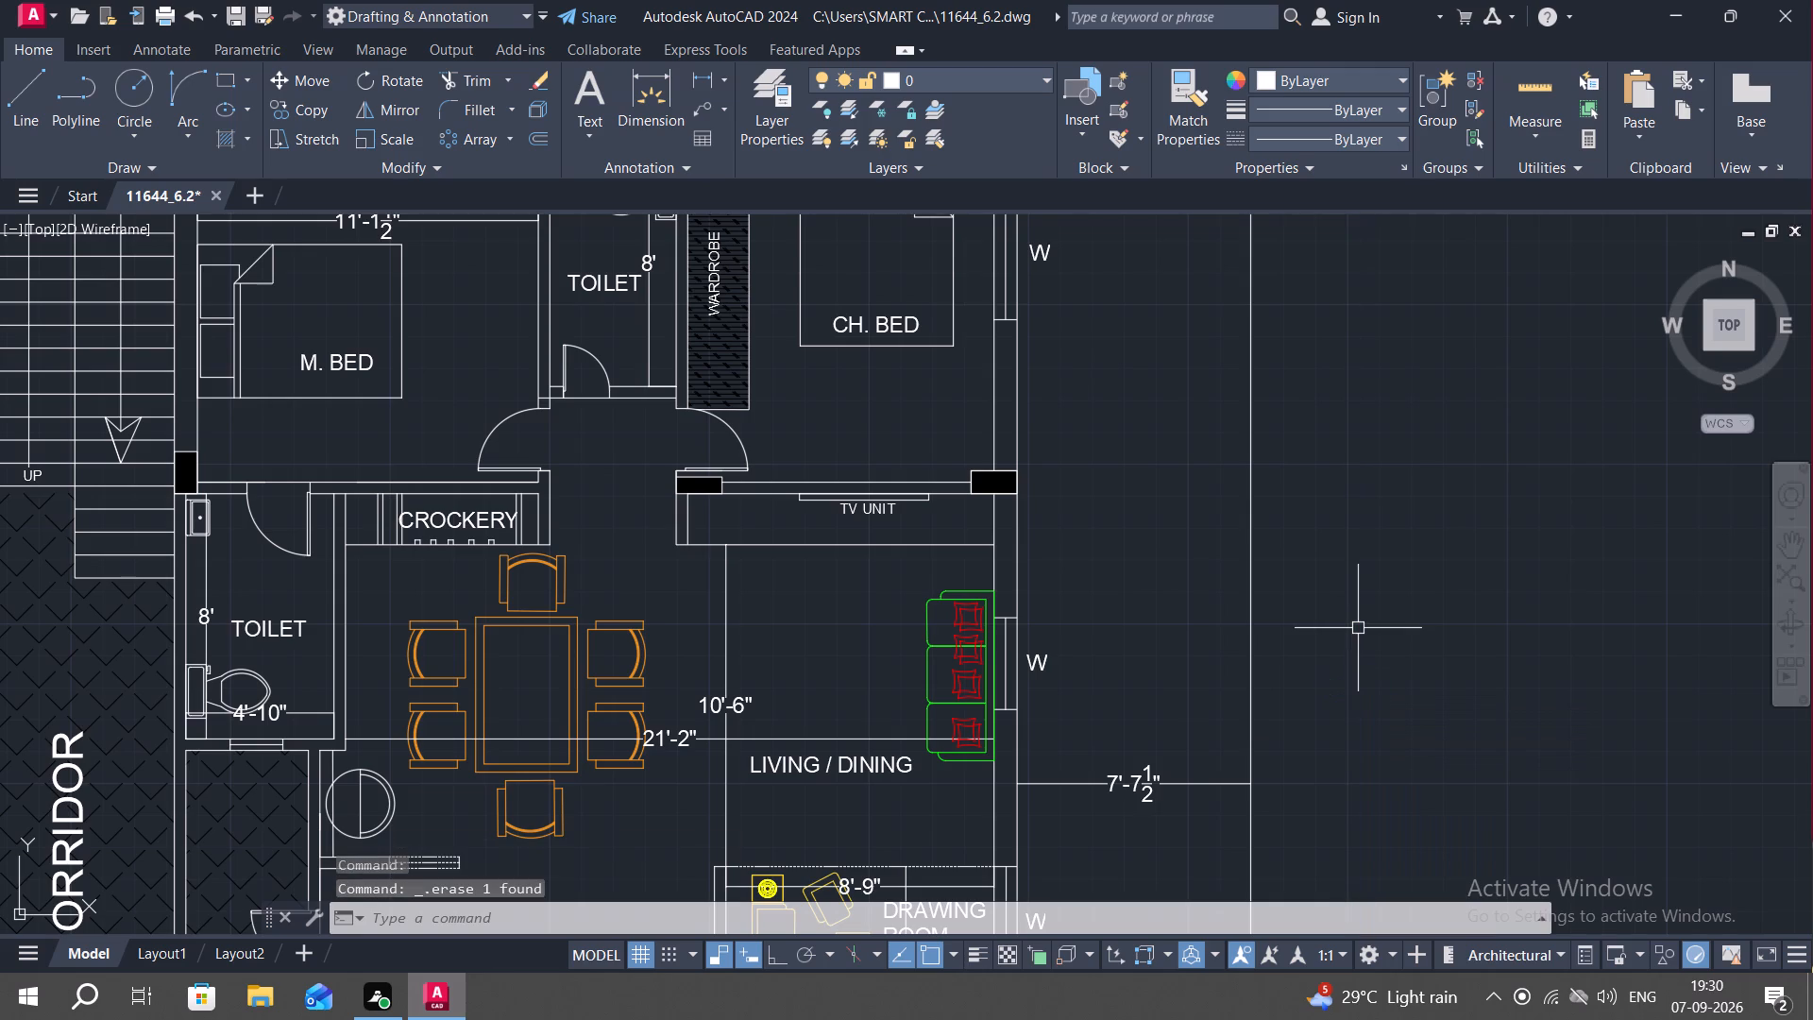
Highlight the plot boundary rectangle and examine its south-east corner and overall extent.
{"action": "scroll", "coordinate": [1430, 305], "scroll_direction": "down", "scroll_amount": 2}
{"action": "middle_click_drag", "start_coordinate": [1407, 569], "coordinate": [1359, 527]}
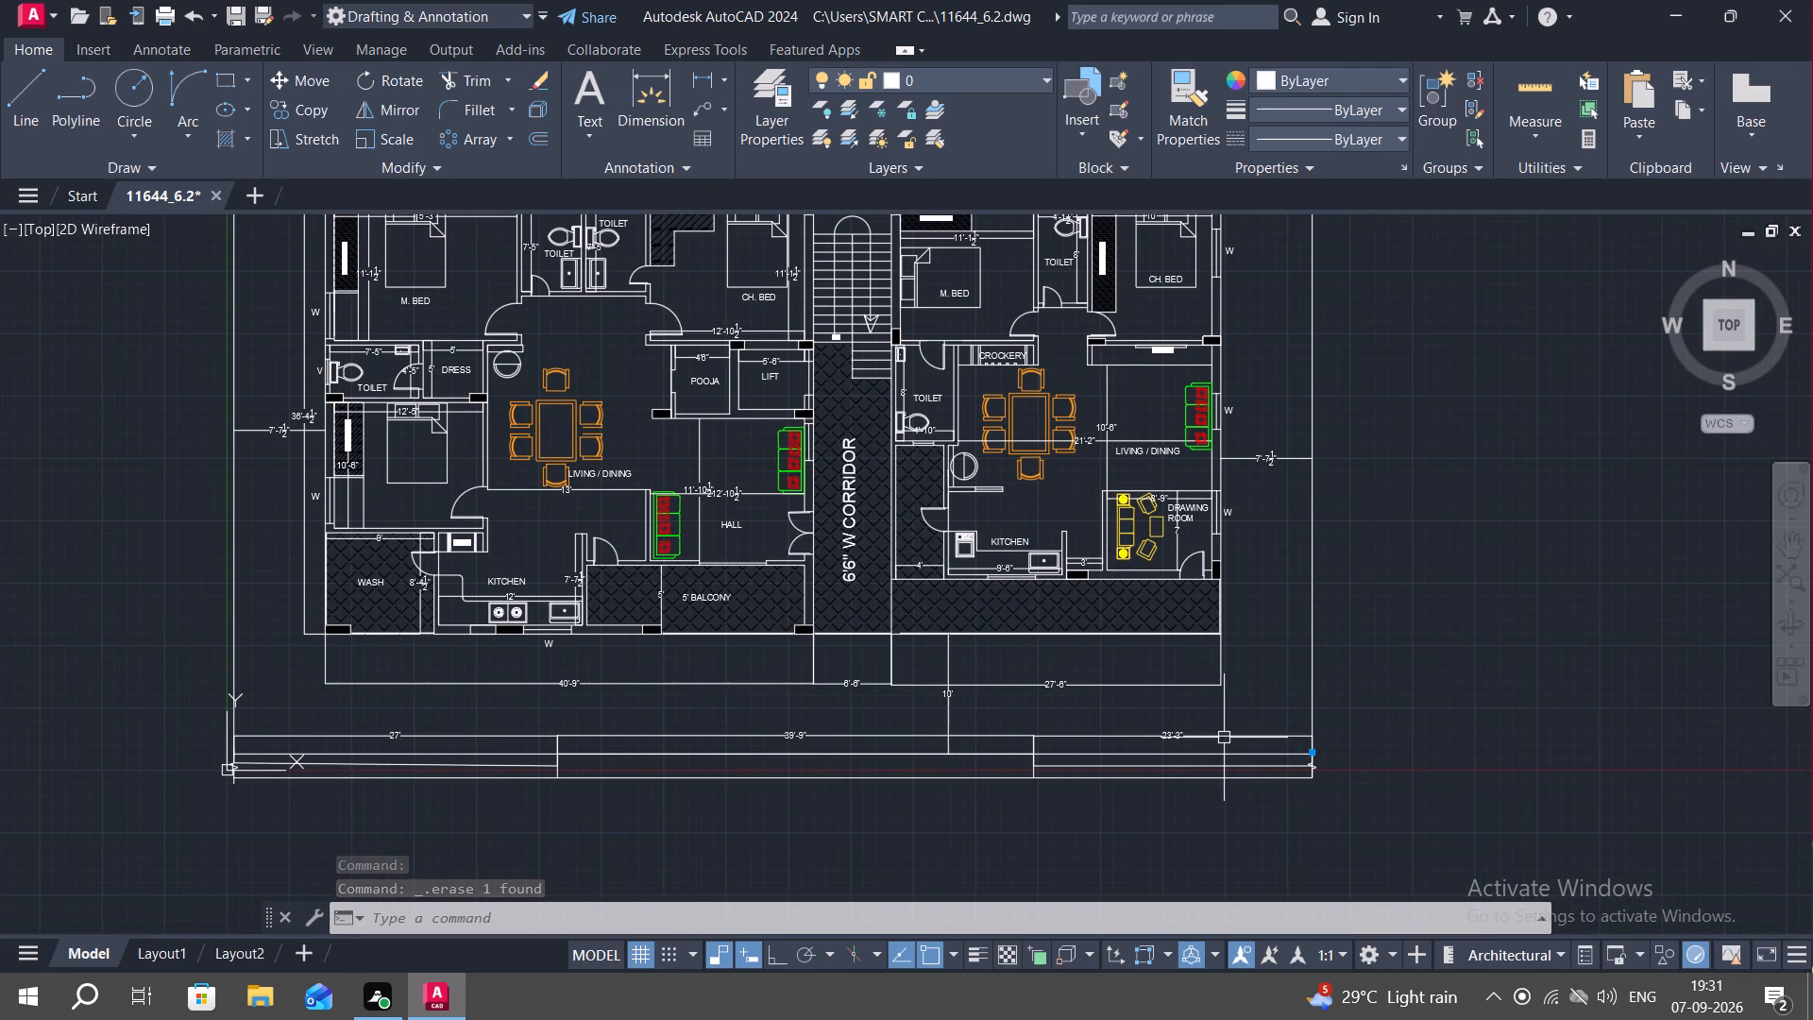
{"action": "left_click", "coordinate": [231, 563]}
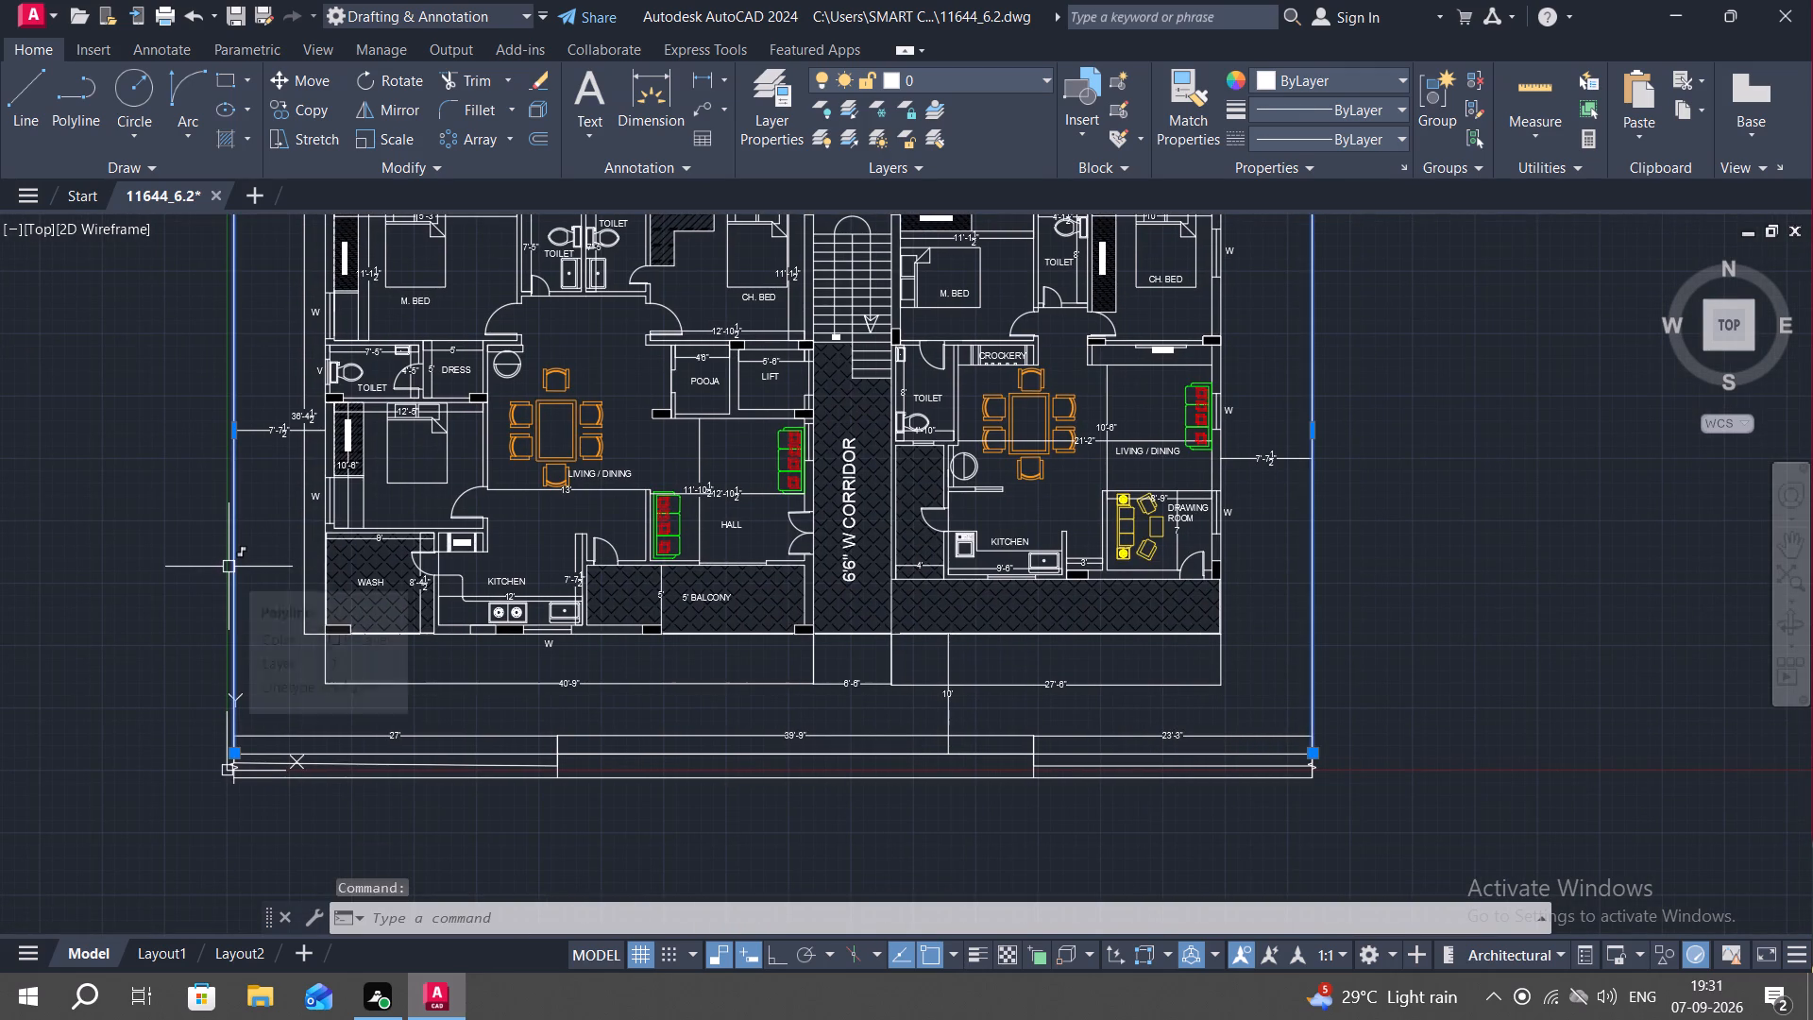
{"action": "scroll", "coordinate": [1301, 758], "scroll_direction": "up", "scroll_amount": 1}
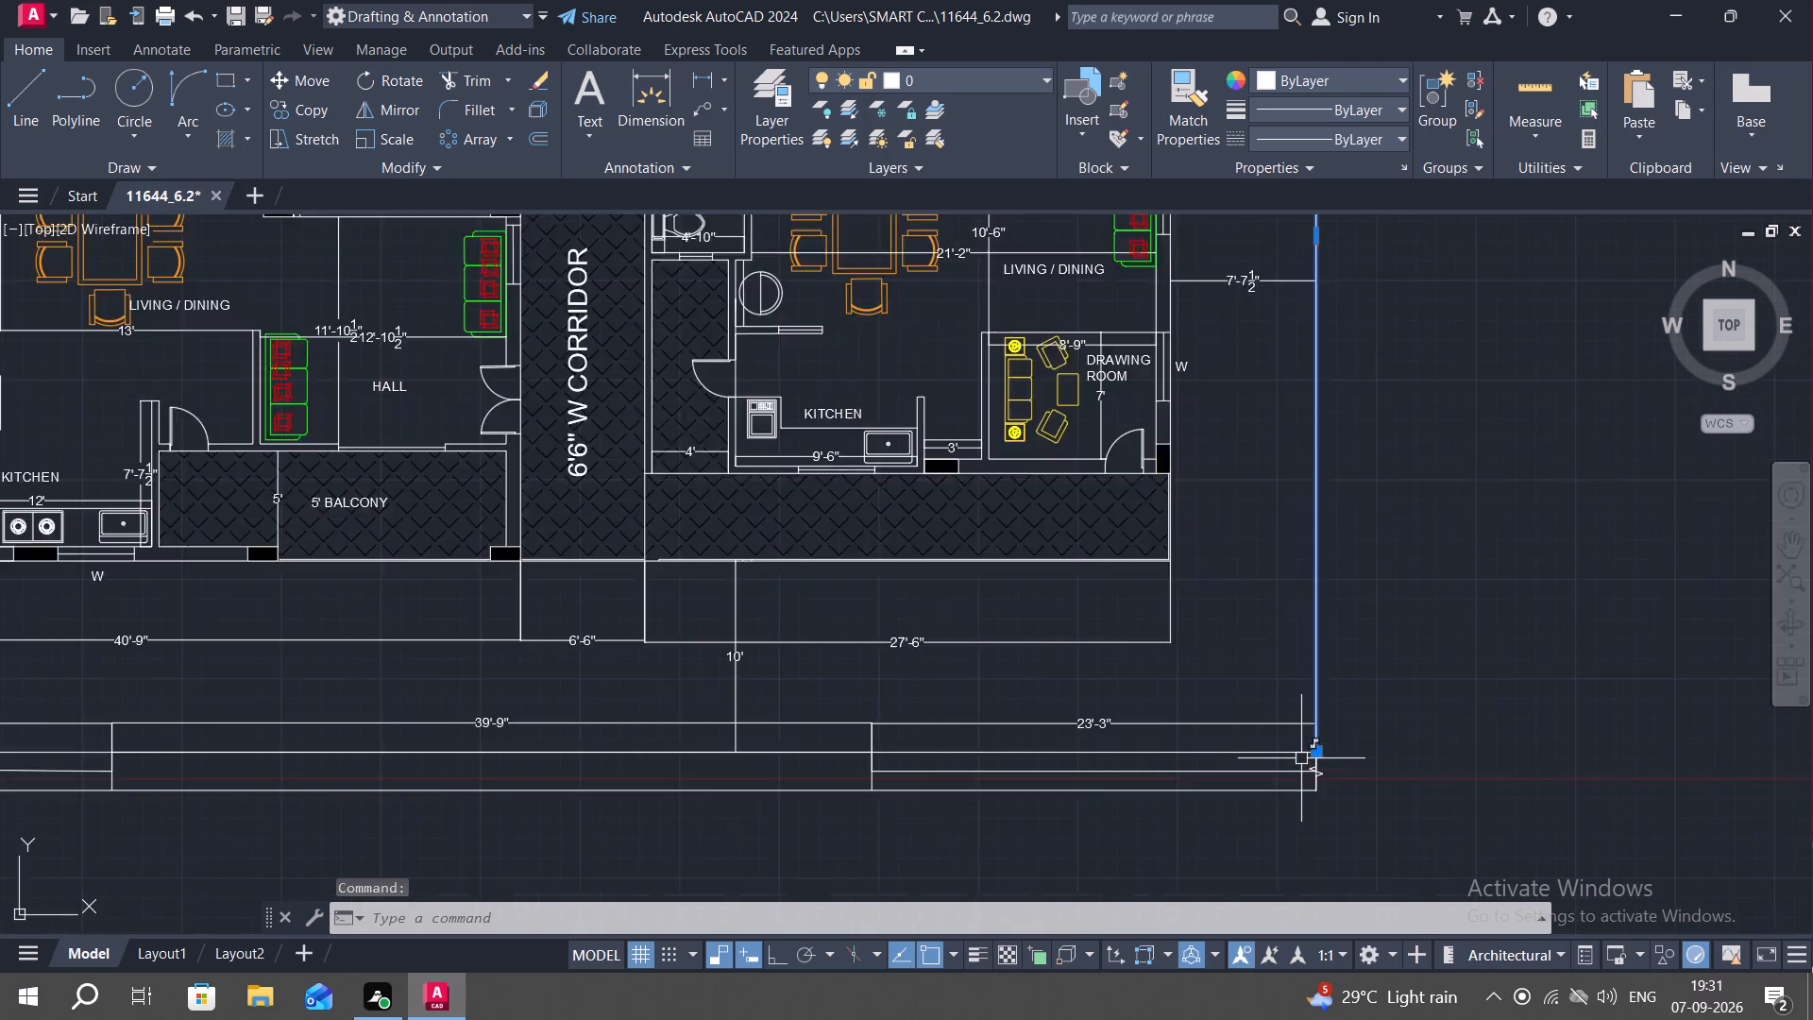
{"action": "scroll", "coordinate": [1301, 758], "scroll_direction": "up", "scroll_amount": 3}
{"action": "scroll", "coordinate": [1325, 777], "scroll_direction": "down", "scroll_amount": 6}
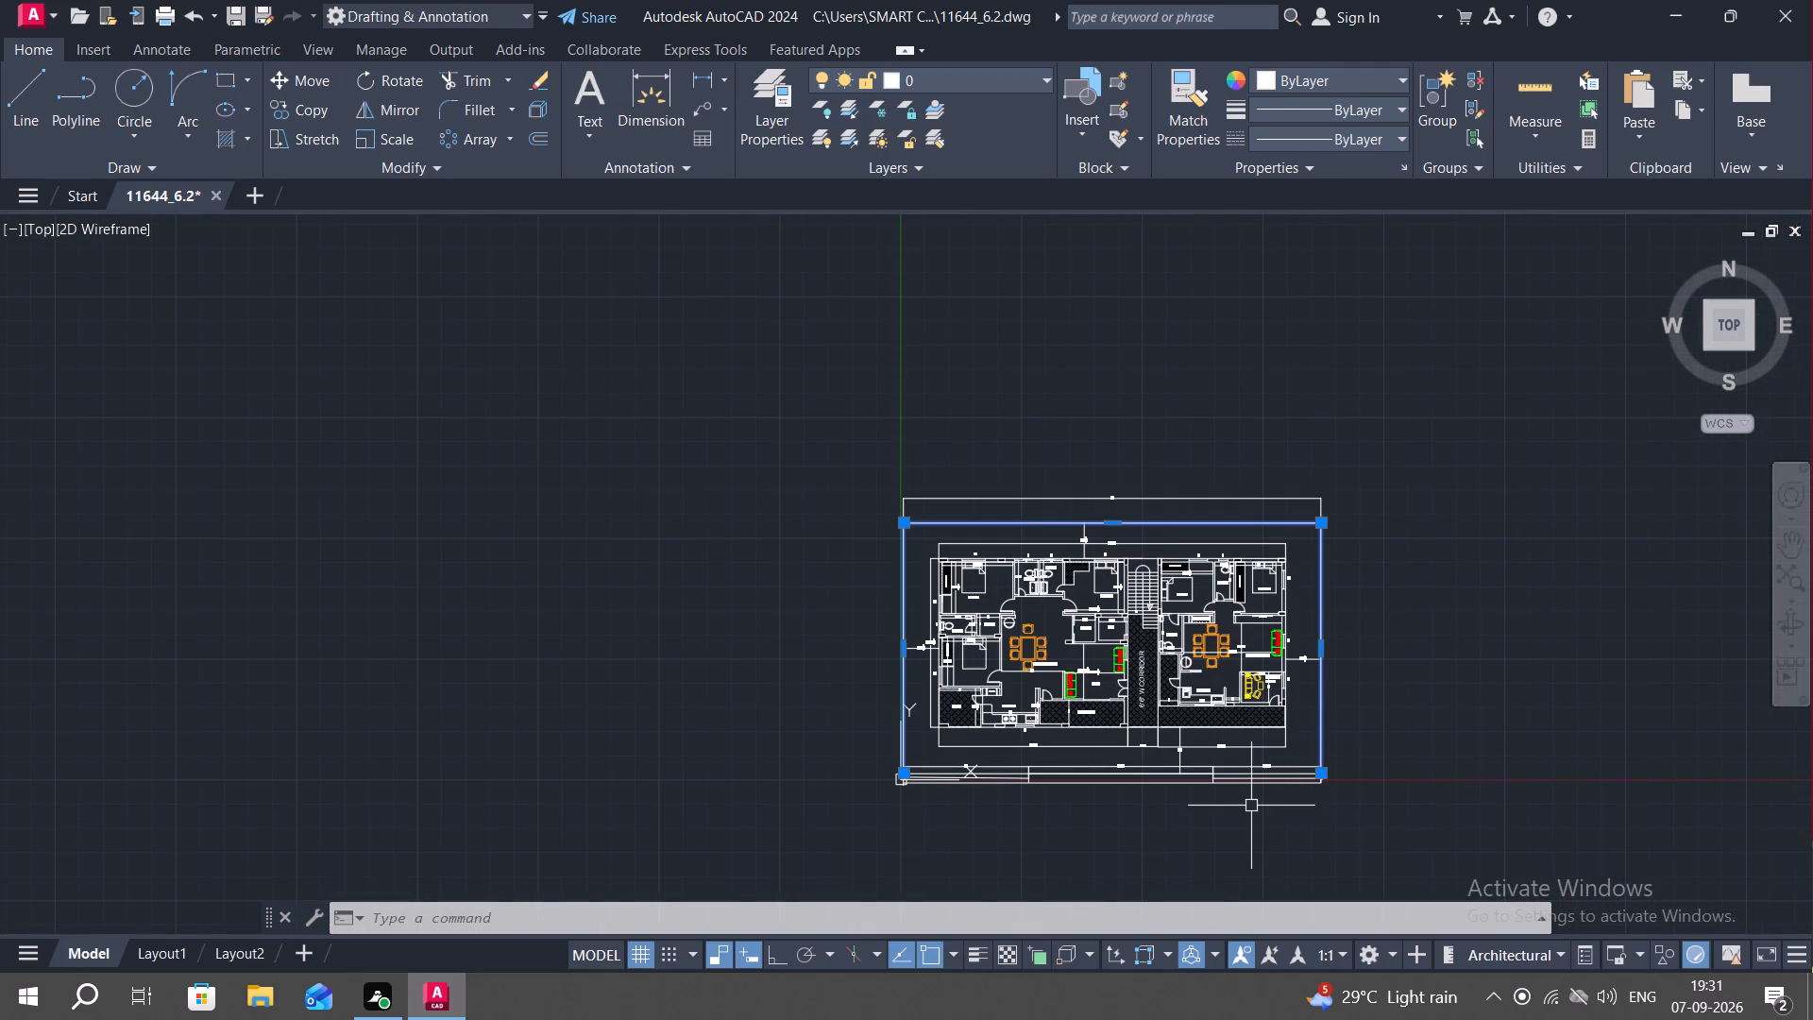
{"action": "key", "text": "Escape"}
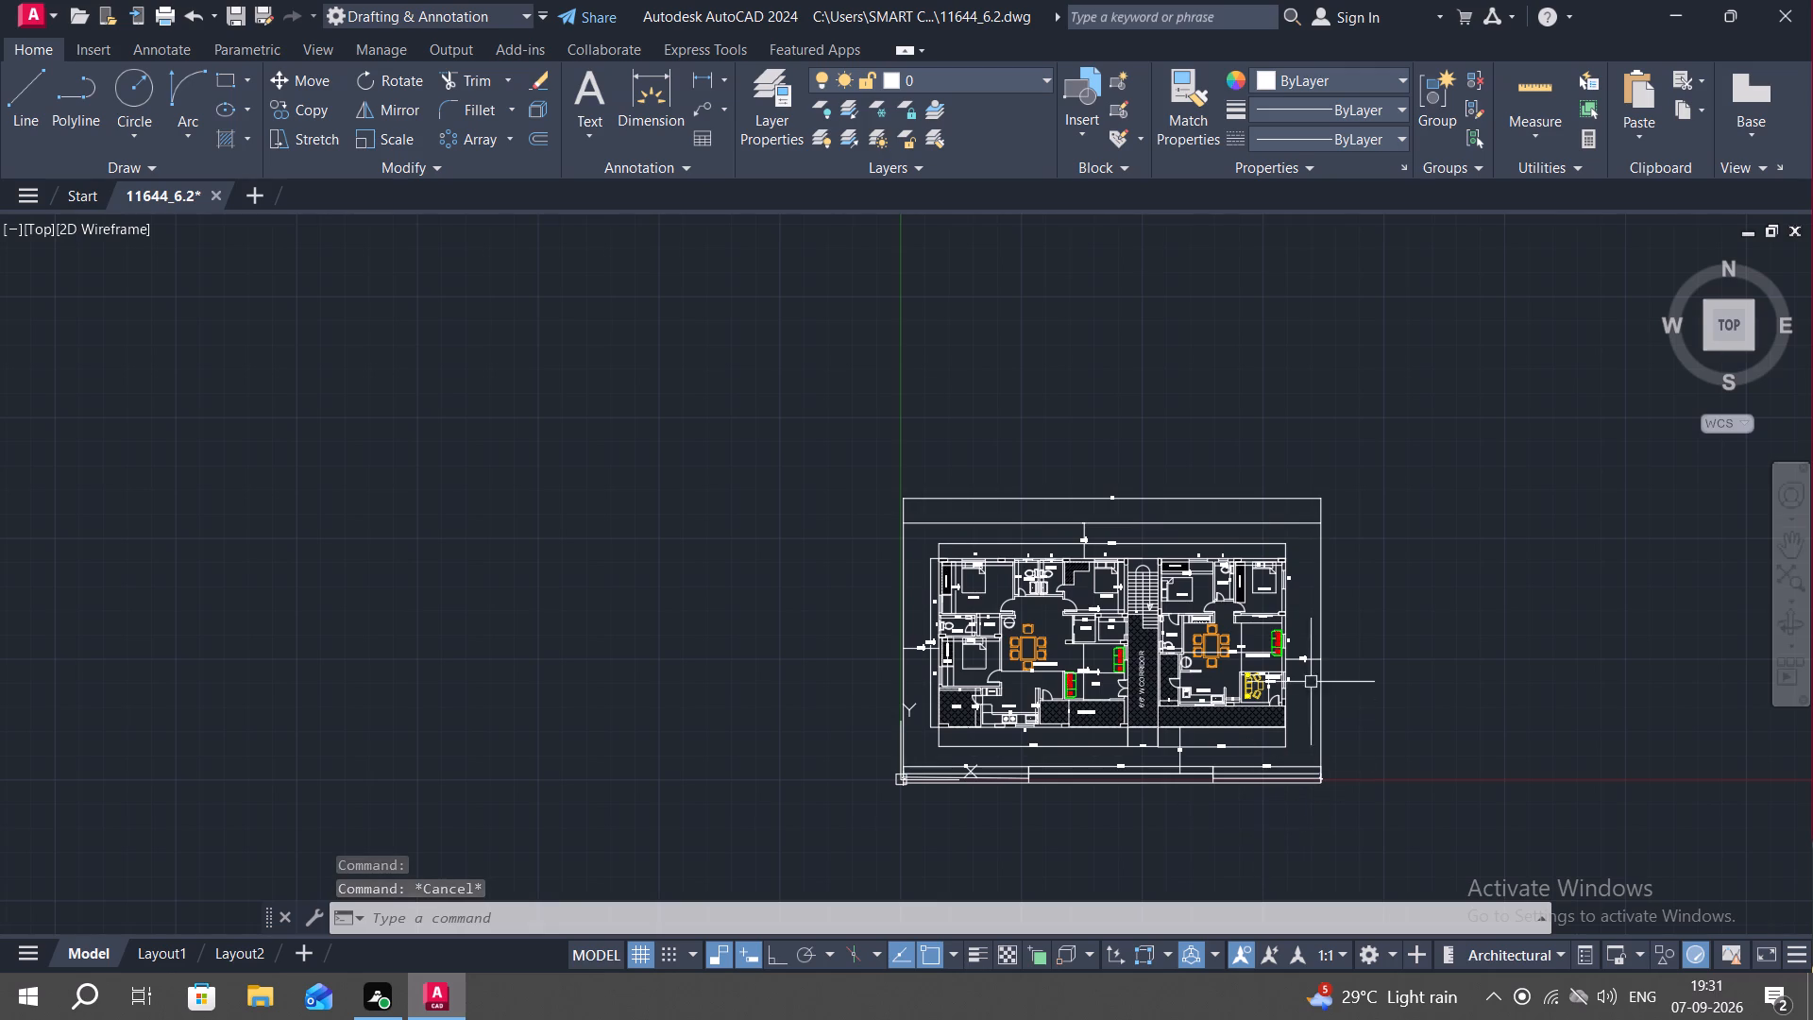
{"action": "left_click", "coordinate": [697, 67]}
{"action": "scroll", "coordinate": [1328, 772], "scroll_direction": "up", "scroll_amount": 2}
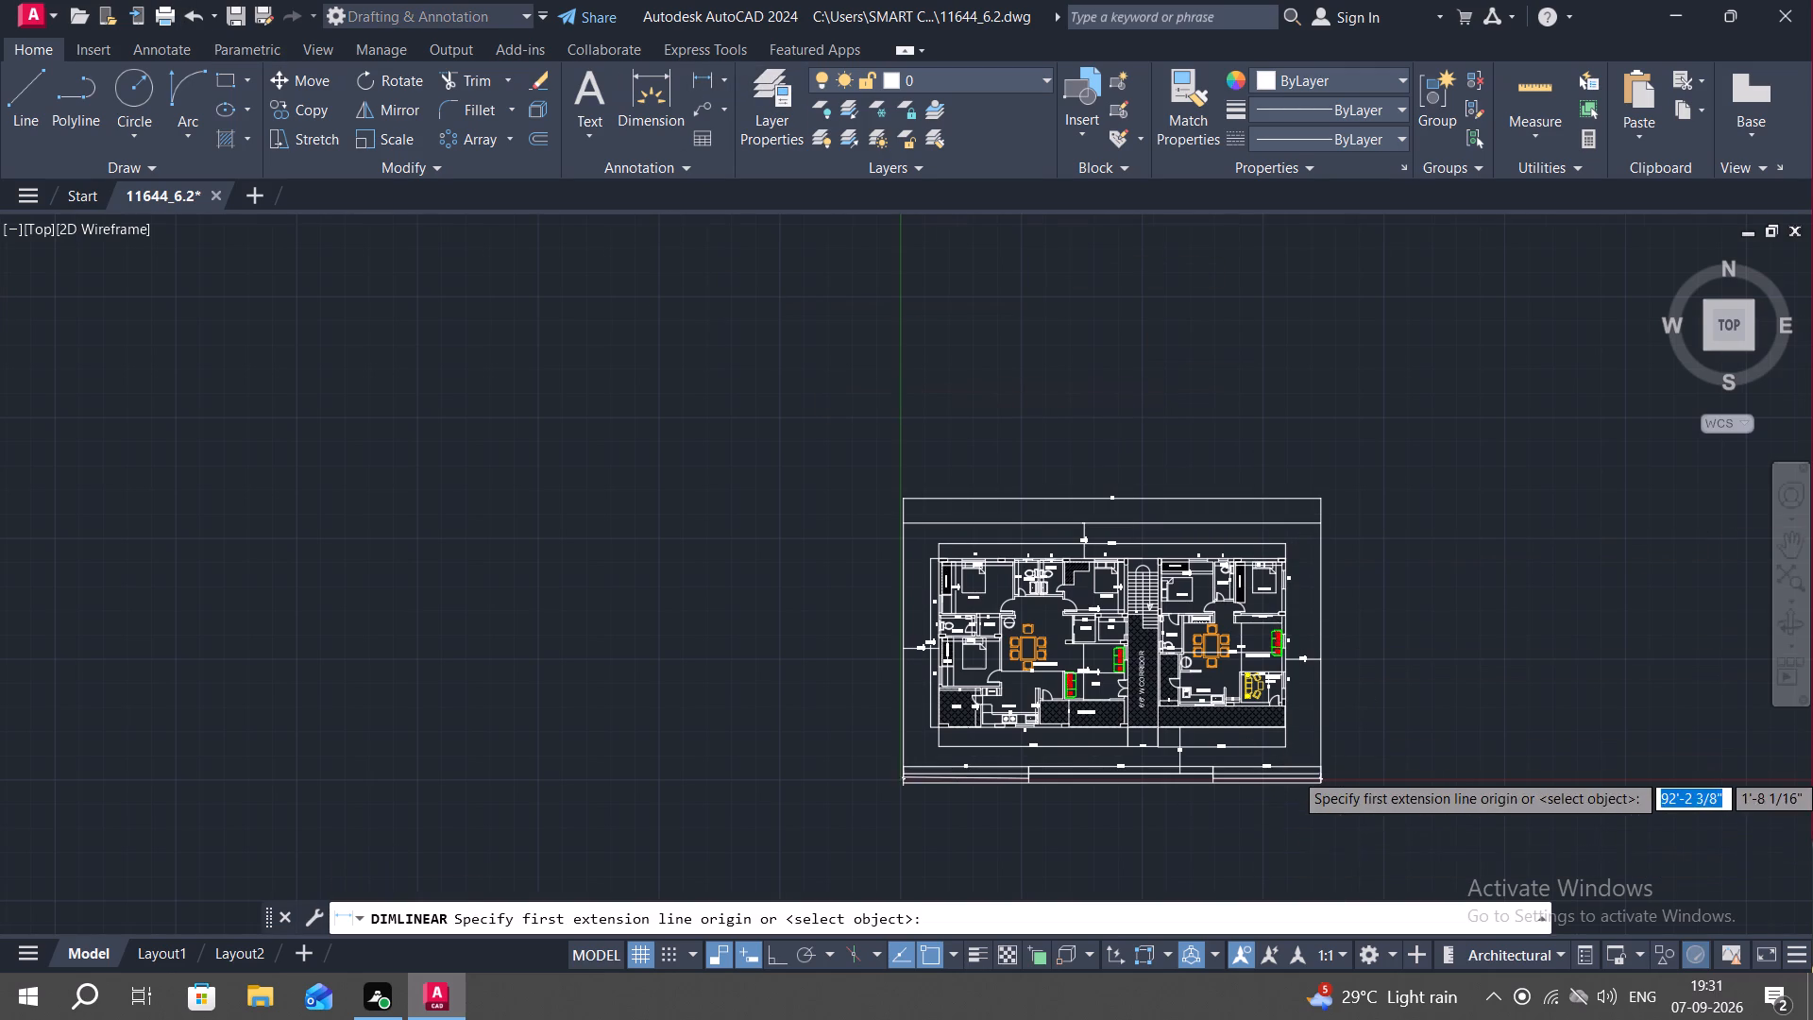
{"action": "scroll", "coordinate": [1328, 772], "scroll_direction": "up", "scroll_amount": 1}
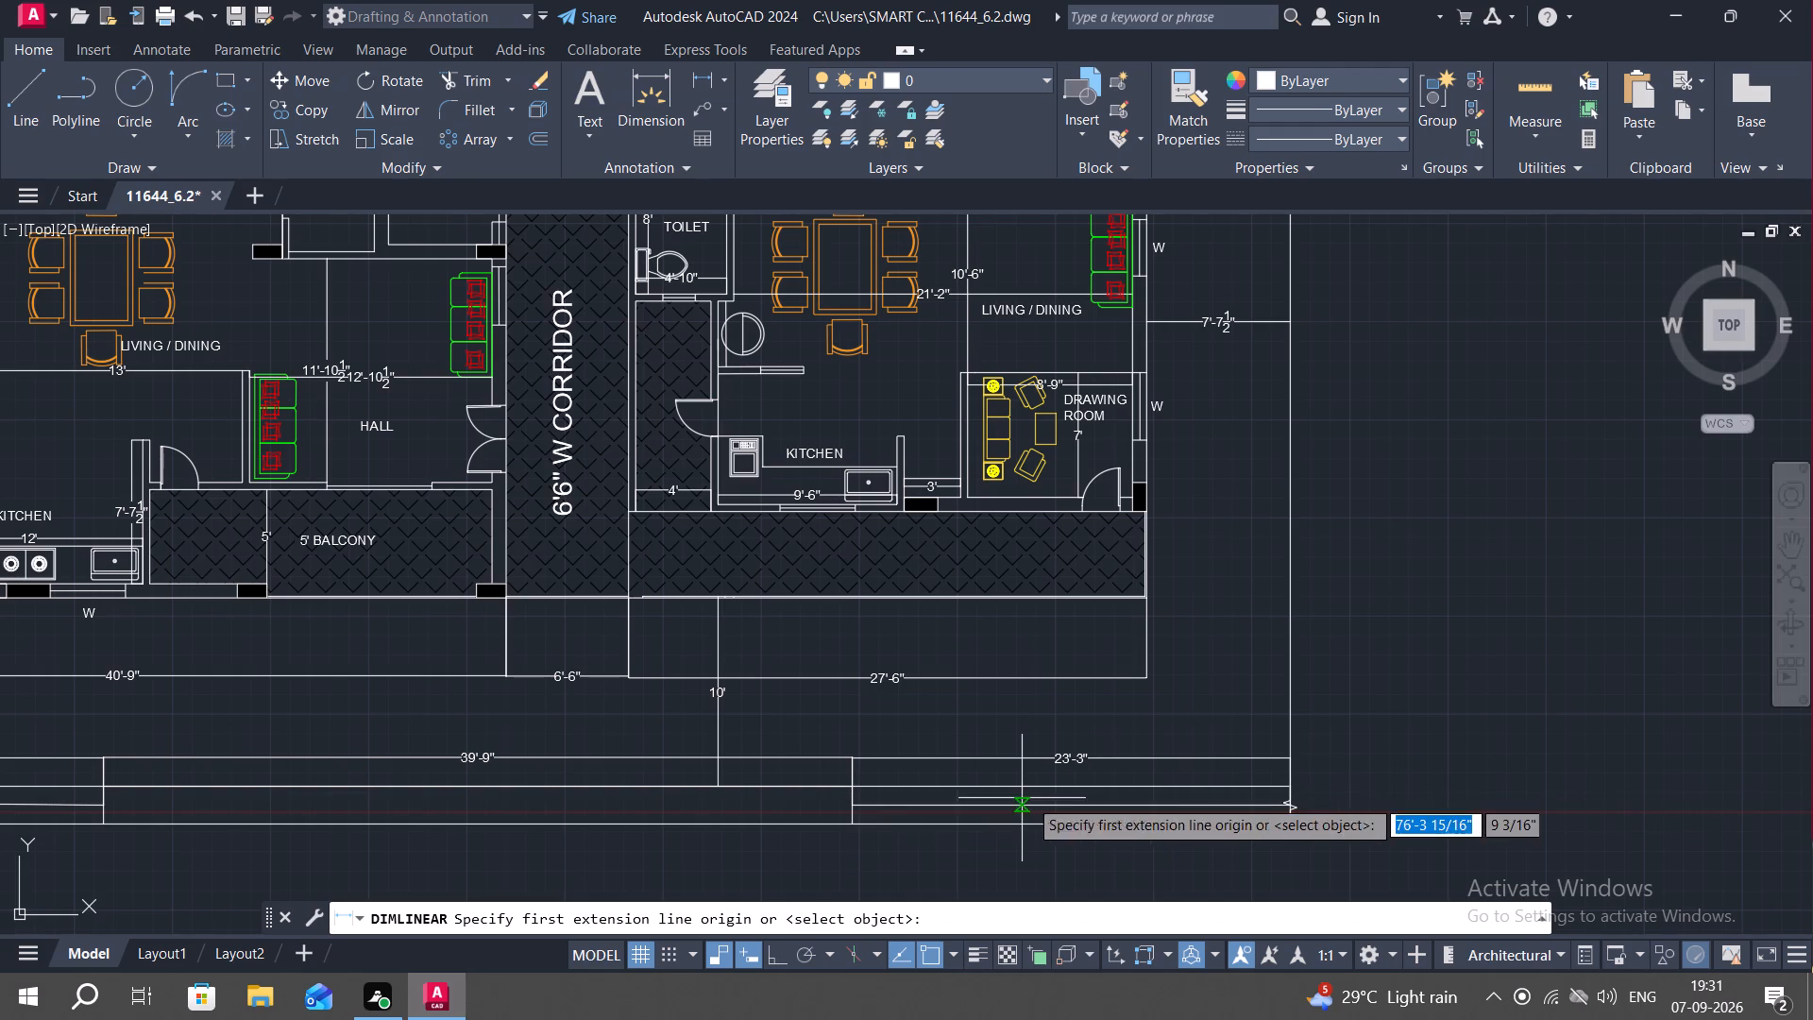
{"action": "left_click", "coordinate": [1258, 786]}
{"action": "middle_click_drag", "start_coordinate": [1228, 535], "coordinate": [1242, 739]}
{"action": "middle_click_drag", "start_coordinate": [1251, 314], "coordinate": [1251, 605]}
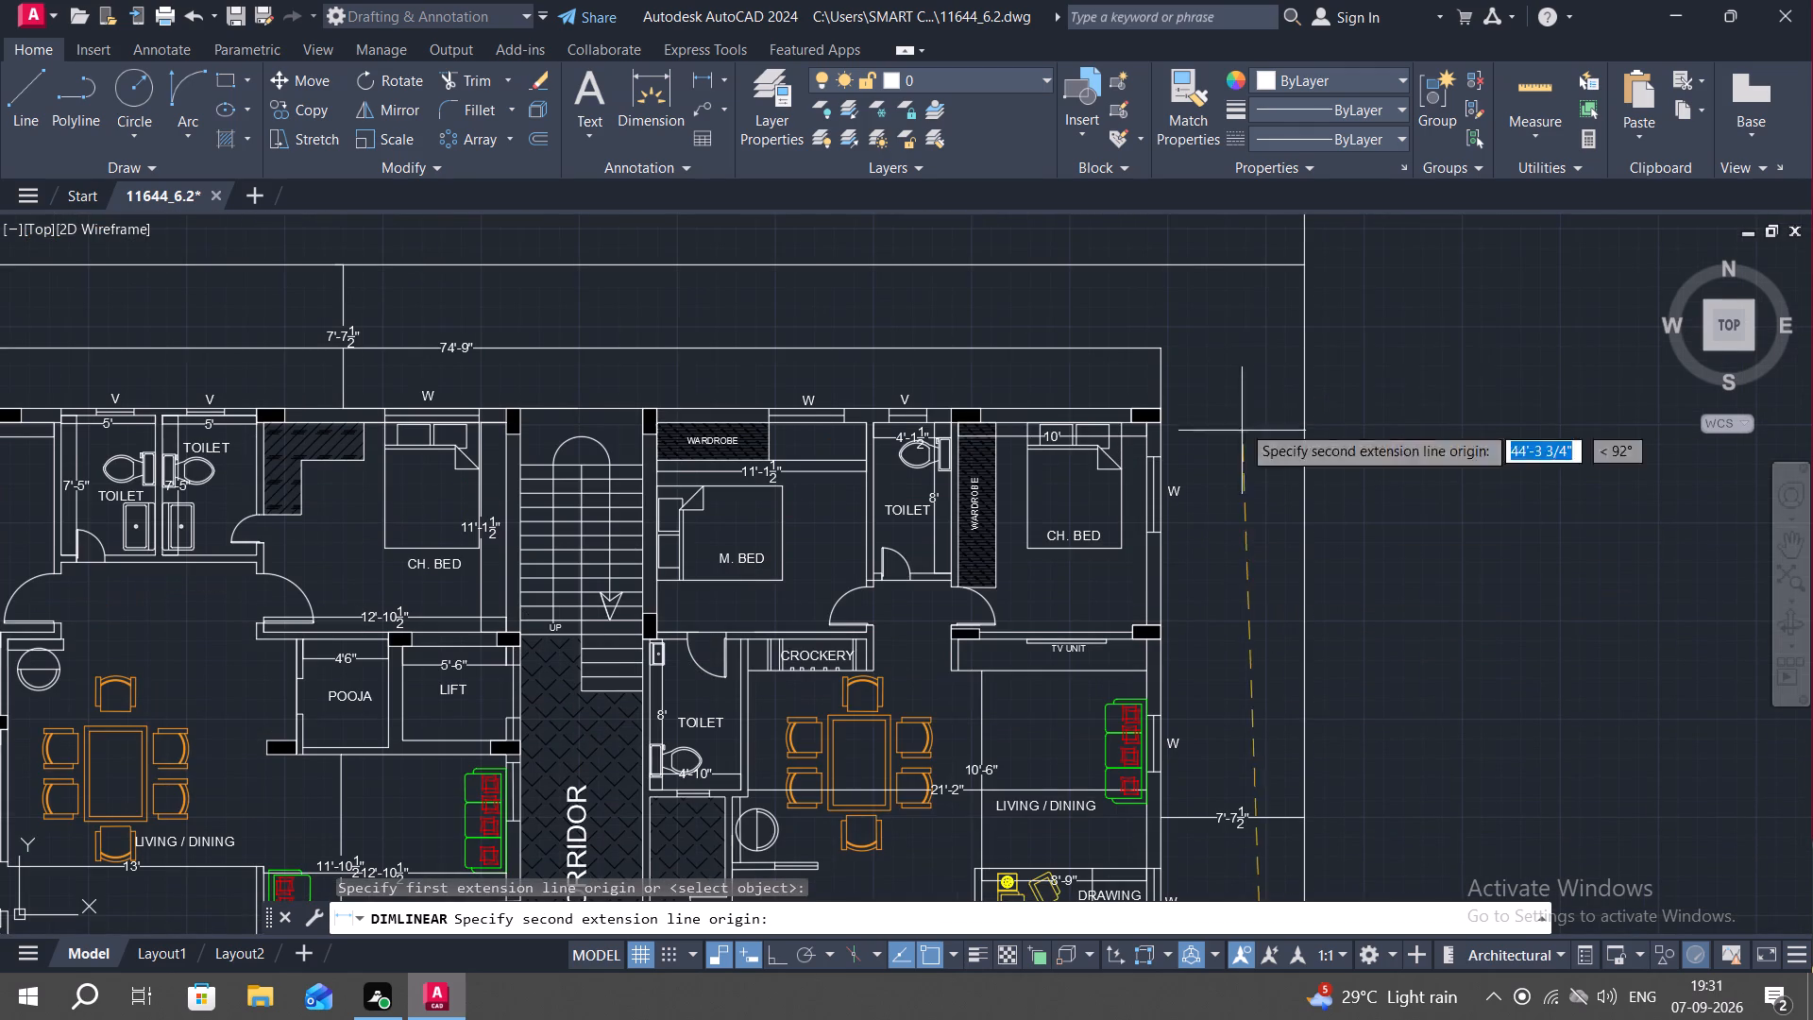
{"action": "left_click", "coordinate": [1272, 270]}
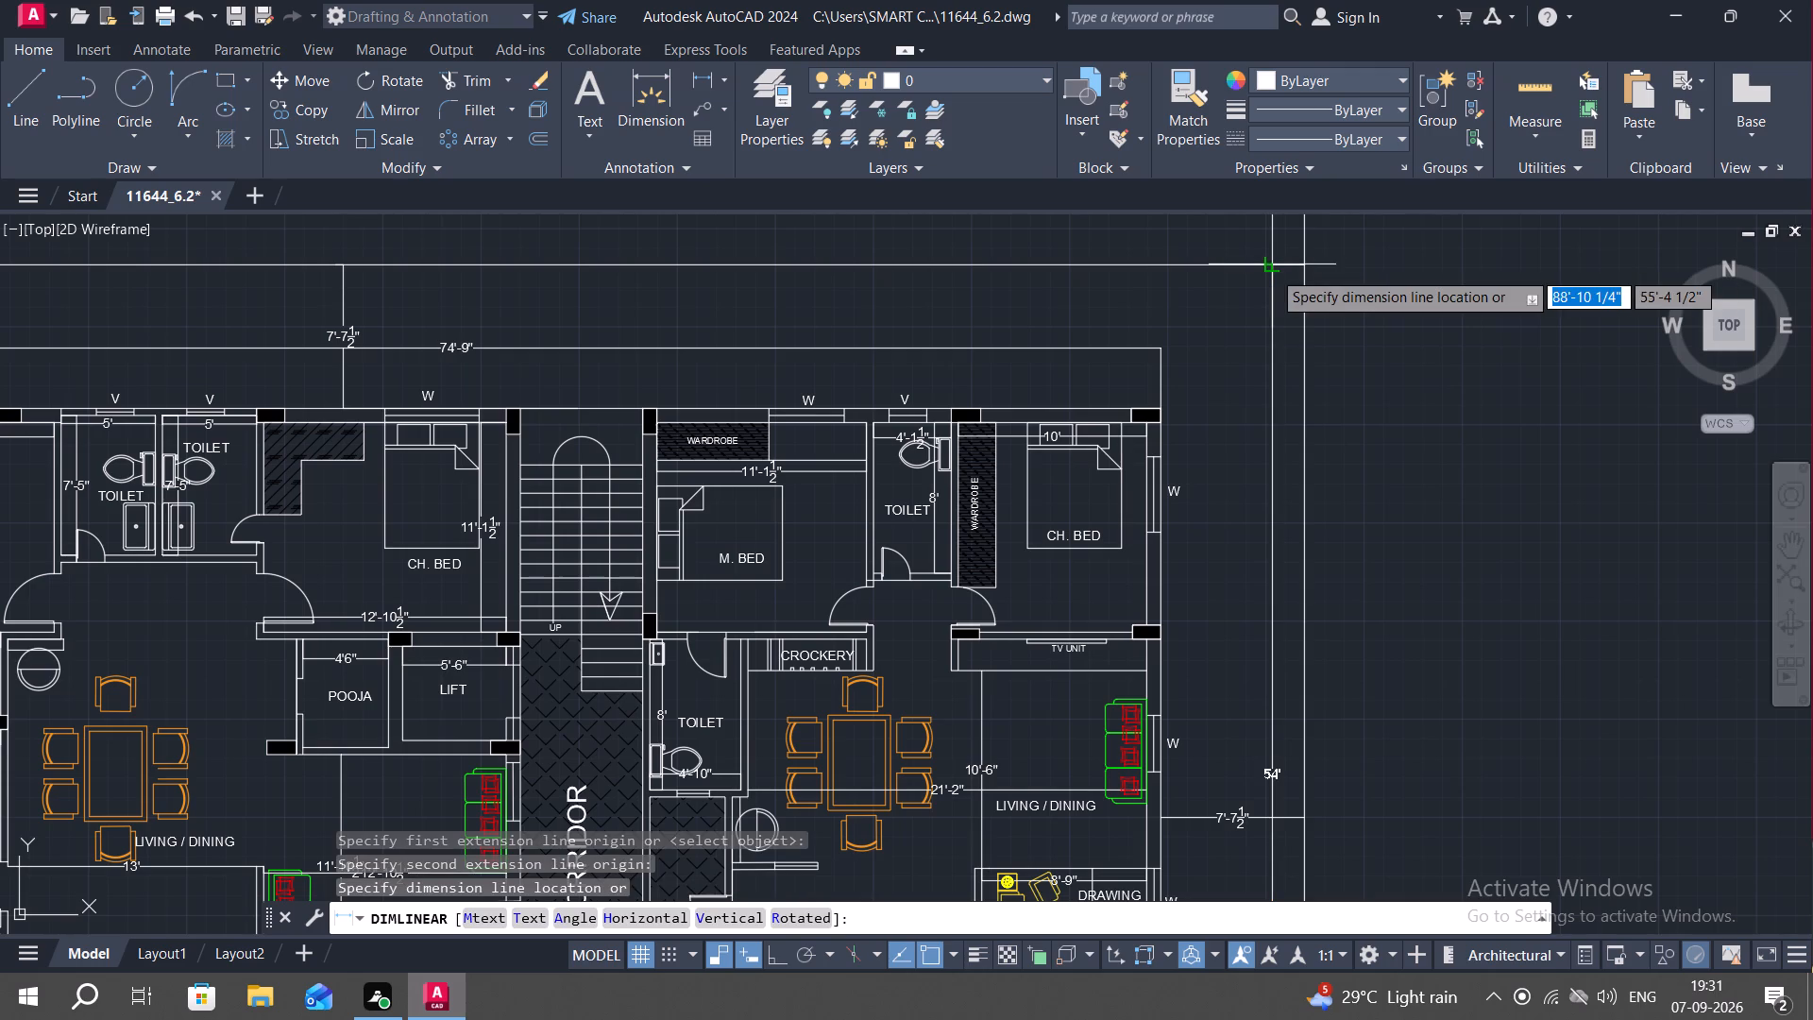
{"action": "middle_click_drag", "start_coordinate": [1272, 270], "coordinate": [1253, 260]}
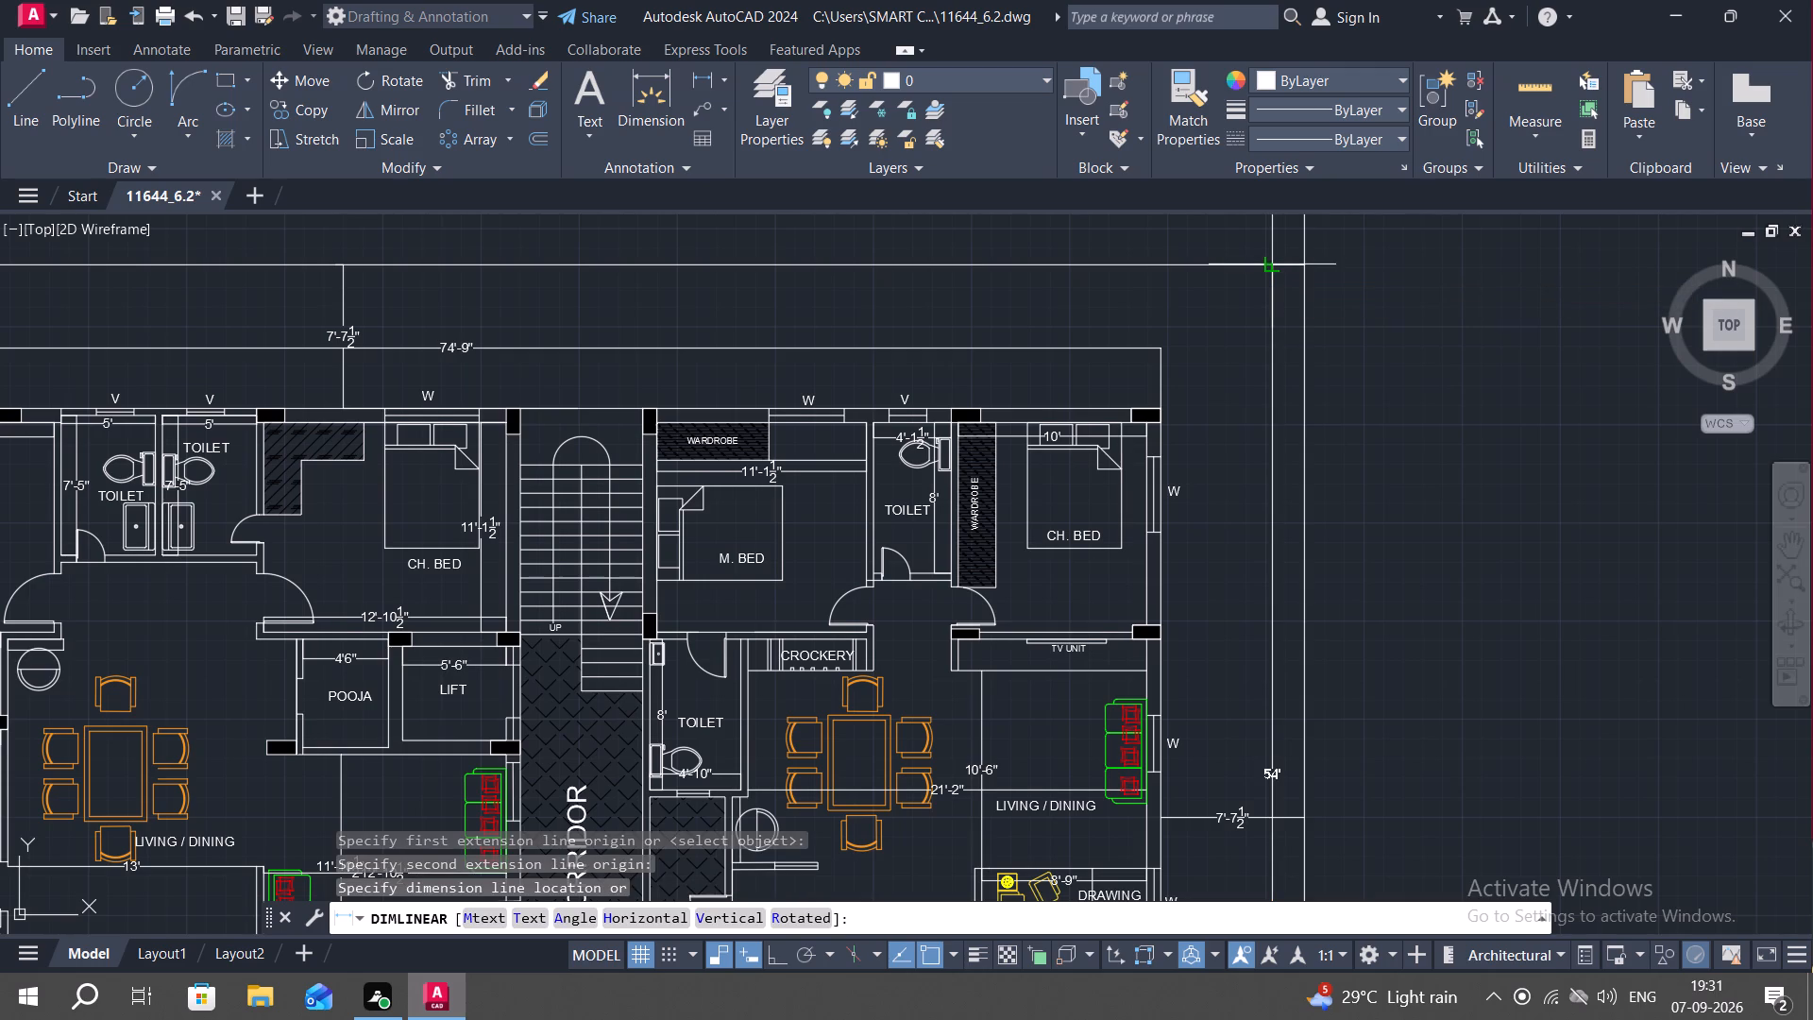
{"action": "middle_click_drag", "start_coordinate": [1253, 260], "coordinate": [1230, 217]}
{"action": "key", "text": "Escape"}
Add a linear dimension of the plot's east side from the south-east to the north-east boundary corner, placed well outside the boundary.
{"action": "middle_click_drag", "start_coordinate": [1239, 324], "coordinate": [1180, 200]}
{"action": "scroll", "coordinate": [1180, 199], "scroll_direction": "down", "scroll_amount": 3}
{"action": "middle_click_drag", "start_coordinate": [1276, 516], "coordinate": [1248, 405]}
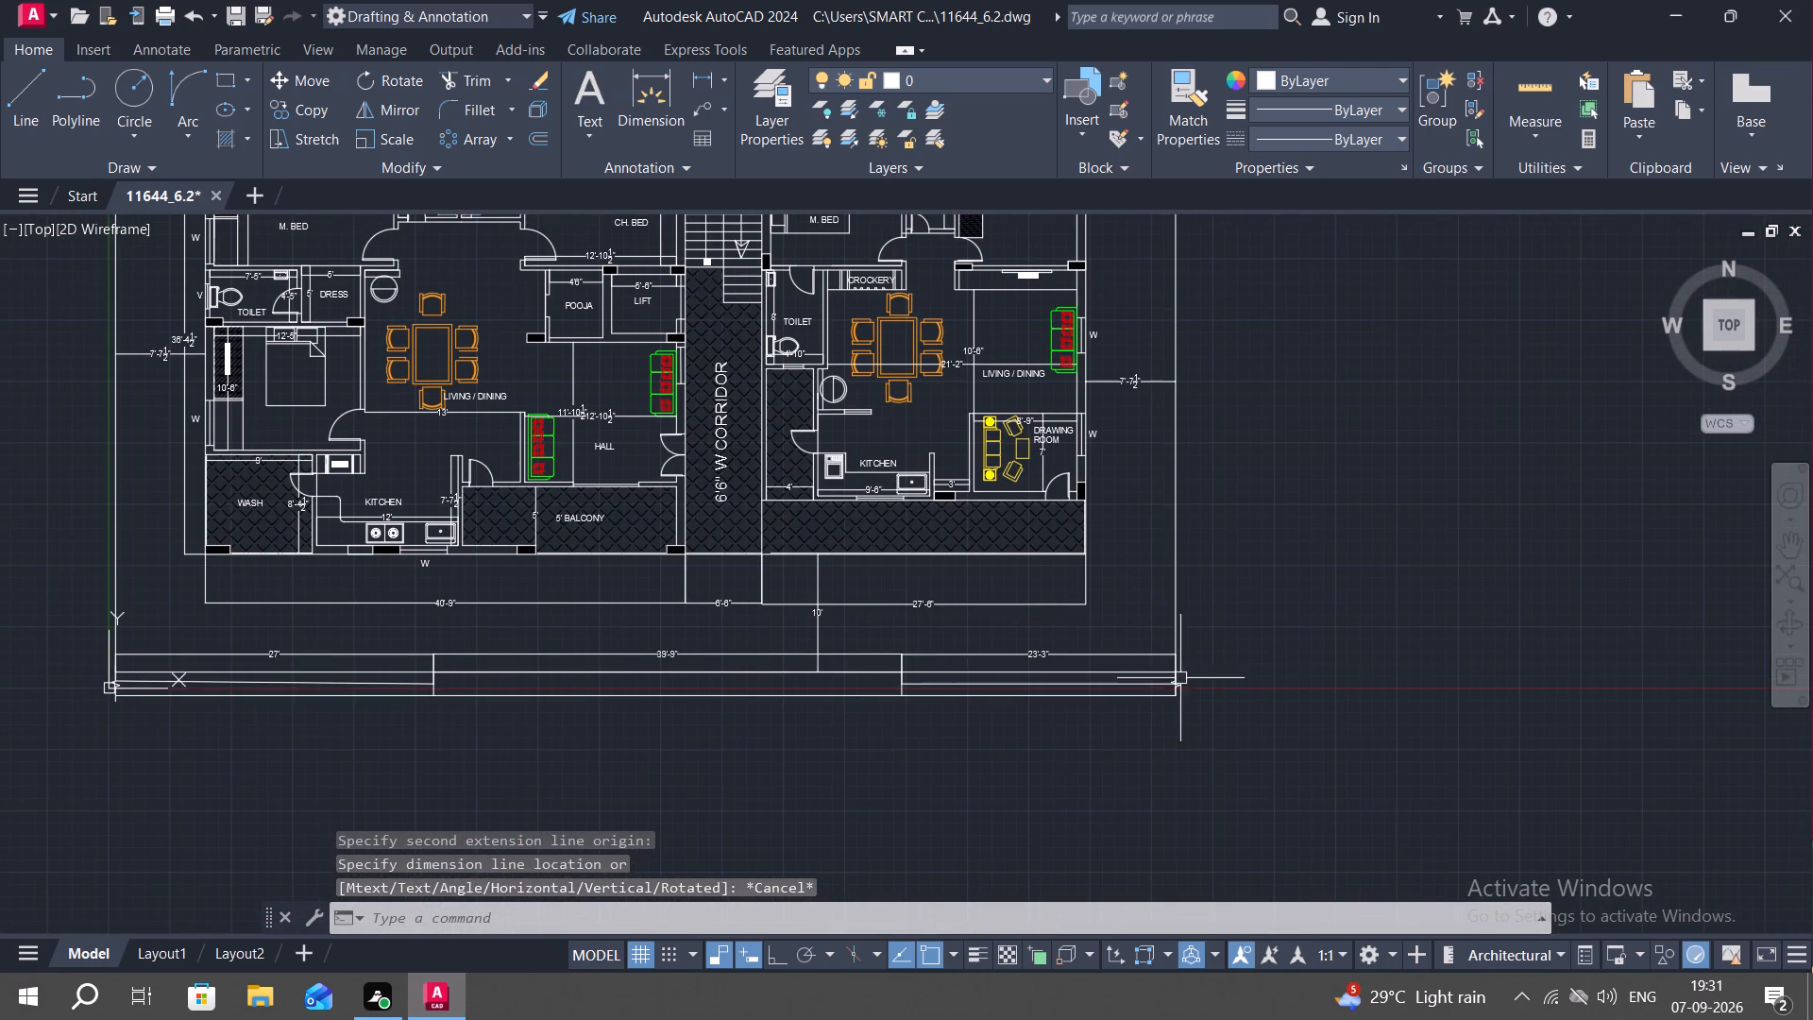
{"action": "scroll", "coordinate": [1172, 662], "scroll_direction": "up", "scroll_amount": 2}
{"action": "key", "text": "space"}
{"action": "left_click", "coordinate": [1172, 688]}
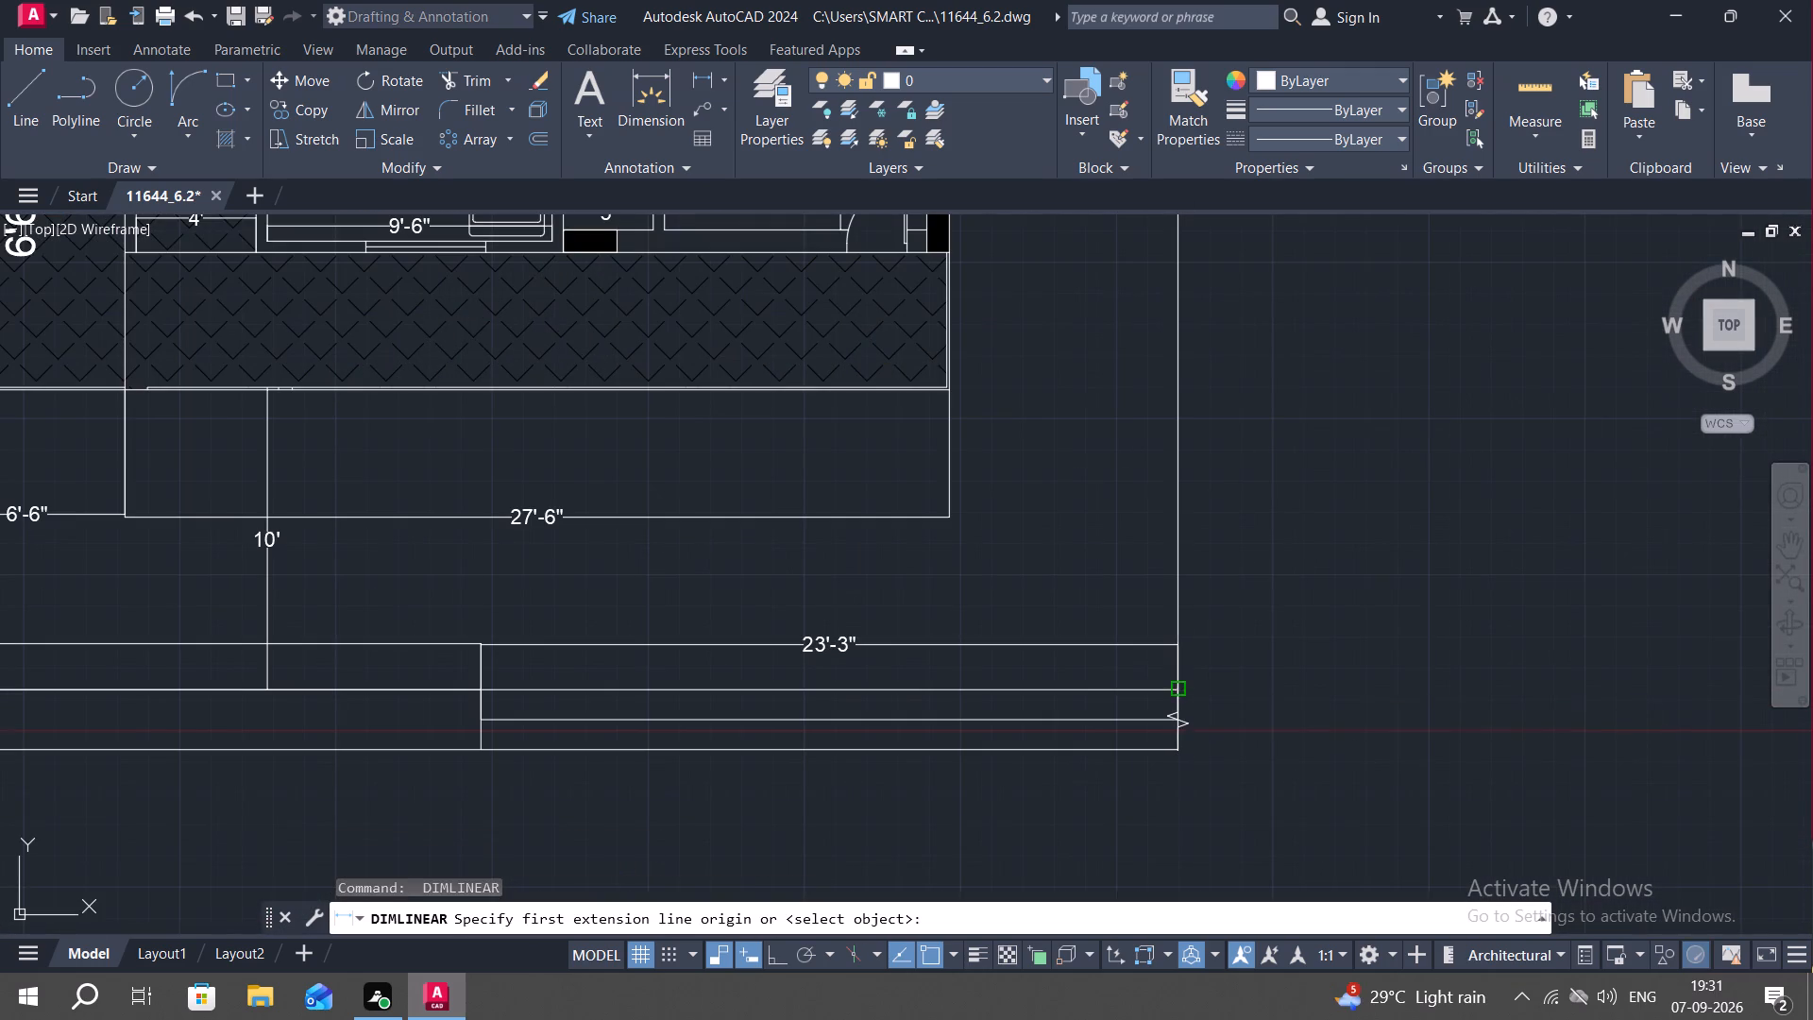
{"action": "middle_click_drag", "start_coordinate": [1178, 411], "coordinate": [1197, 1019]}
{"action": "scroll", "coordinate": [1179, 858], "scroll_direction": "down", "scroll_amount": 2}
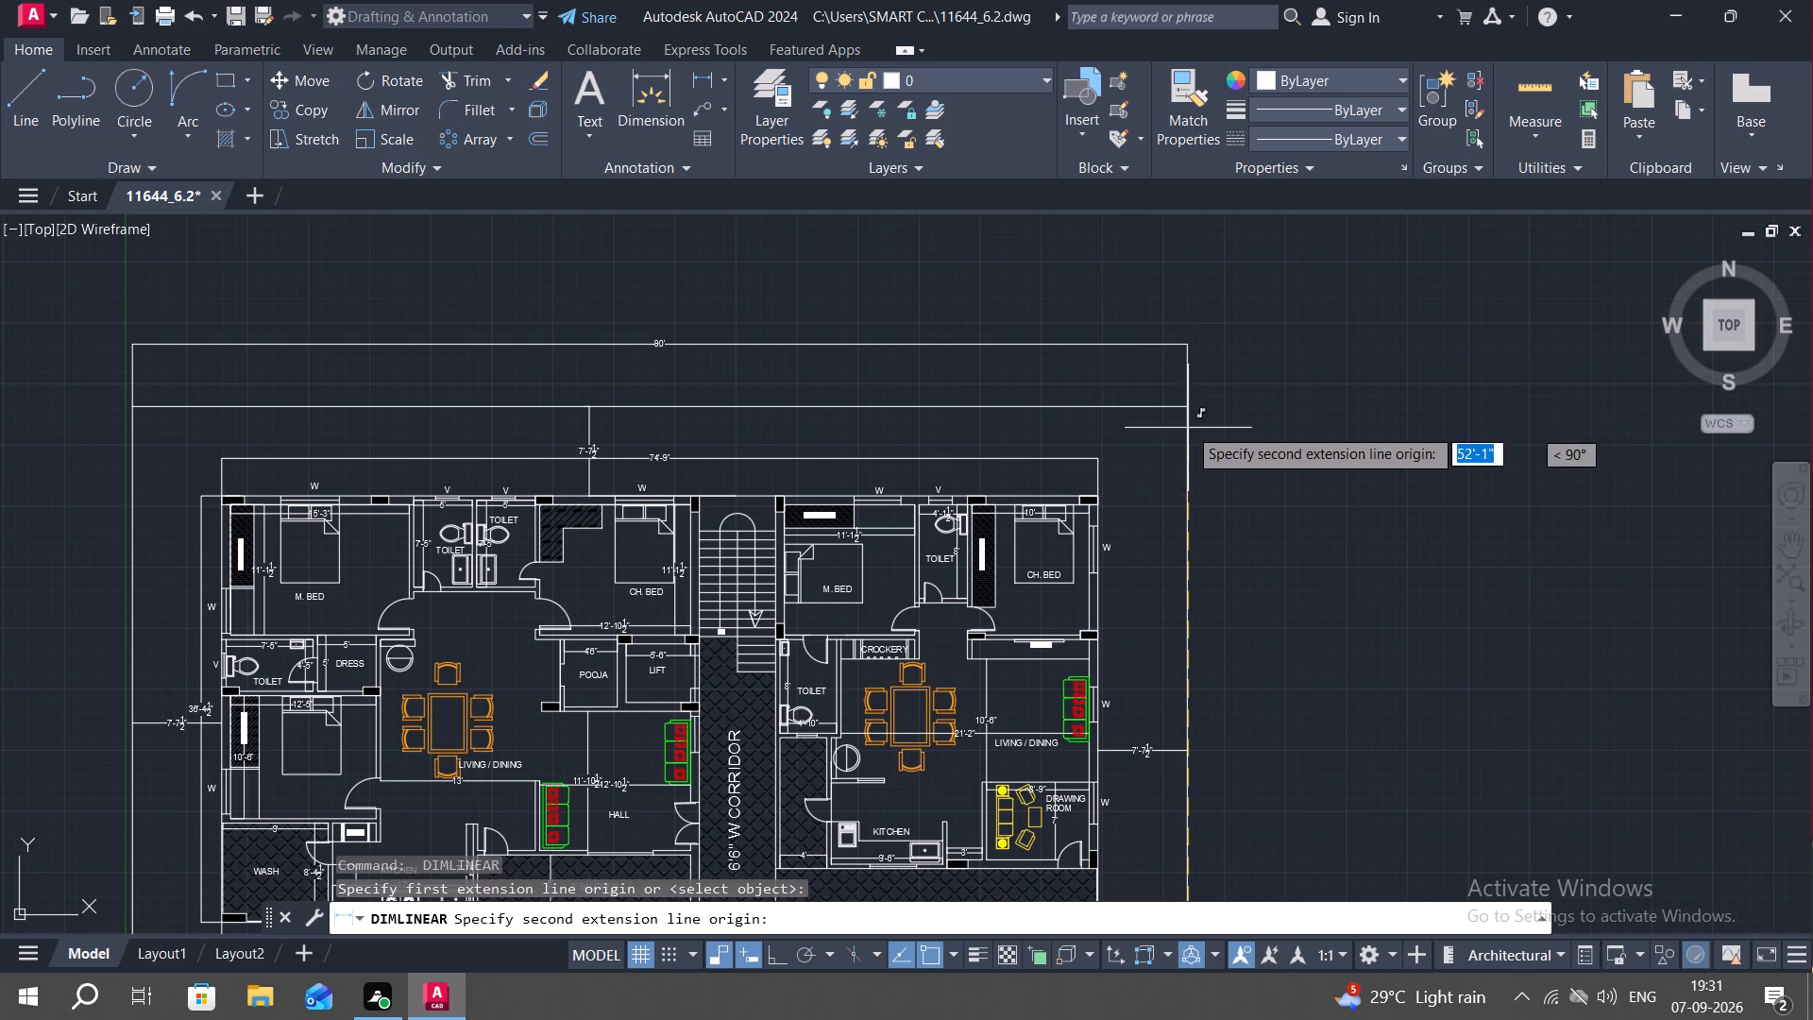
{"action": "left_click", "coordinate": [1185, 410]}
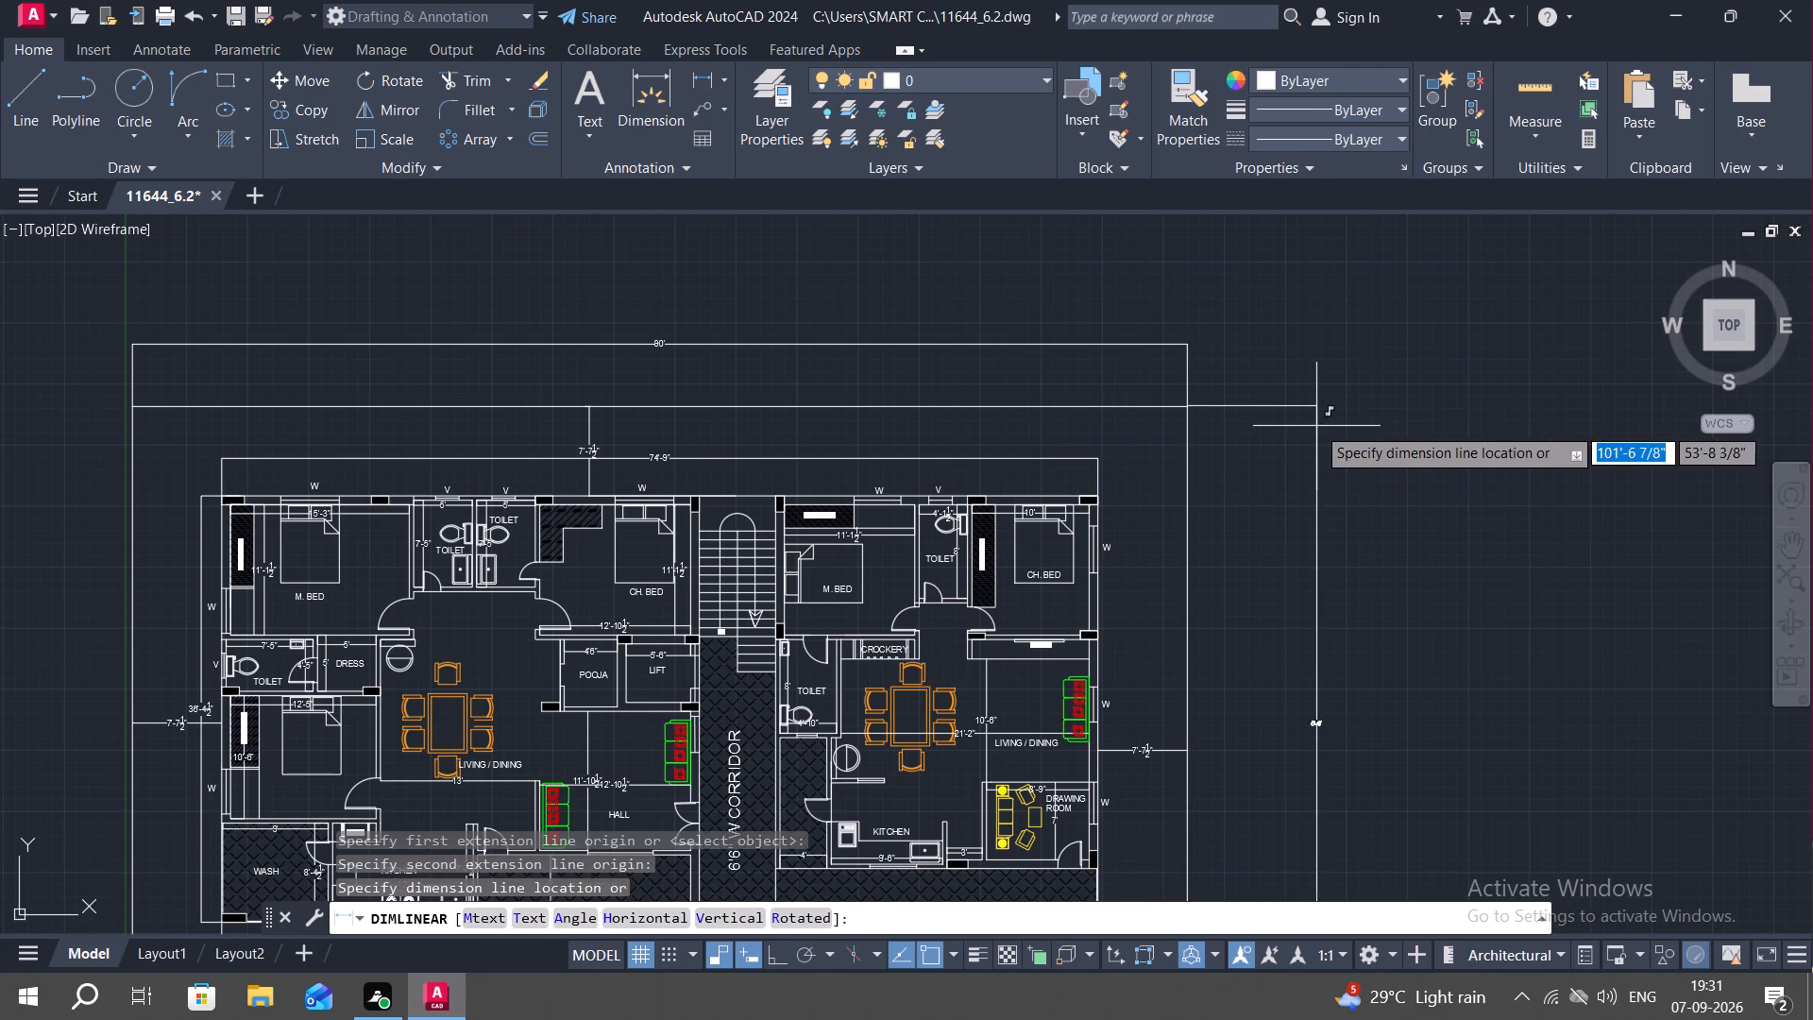
{"action": "left_click", "coordinate": [1316, 426]}
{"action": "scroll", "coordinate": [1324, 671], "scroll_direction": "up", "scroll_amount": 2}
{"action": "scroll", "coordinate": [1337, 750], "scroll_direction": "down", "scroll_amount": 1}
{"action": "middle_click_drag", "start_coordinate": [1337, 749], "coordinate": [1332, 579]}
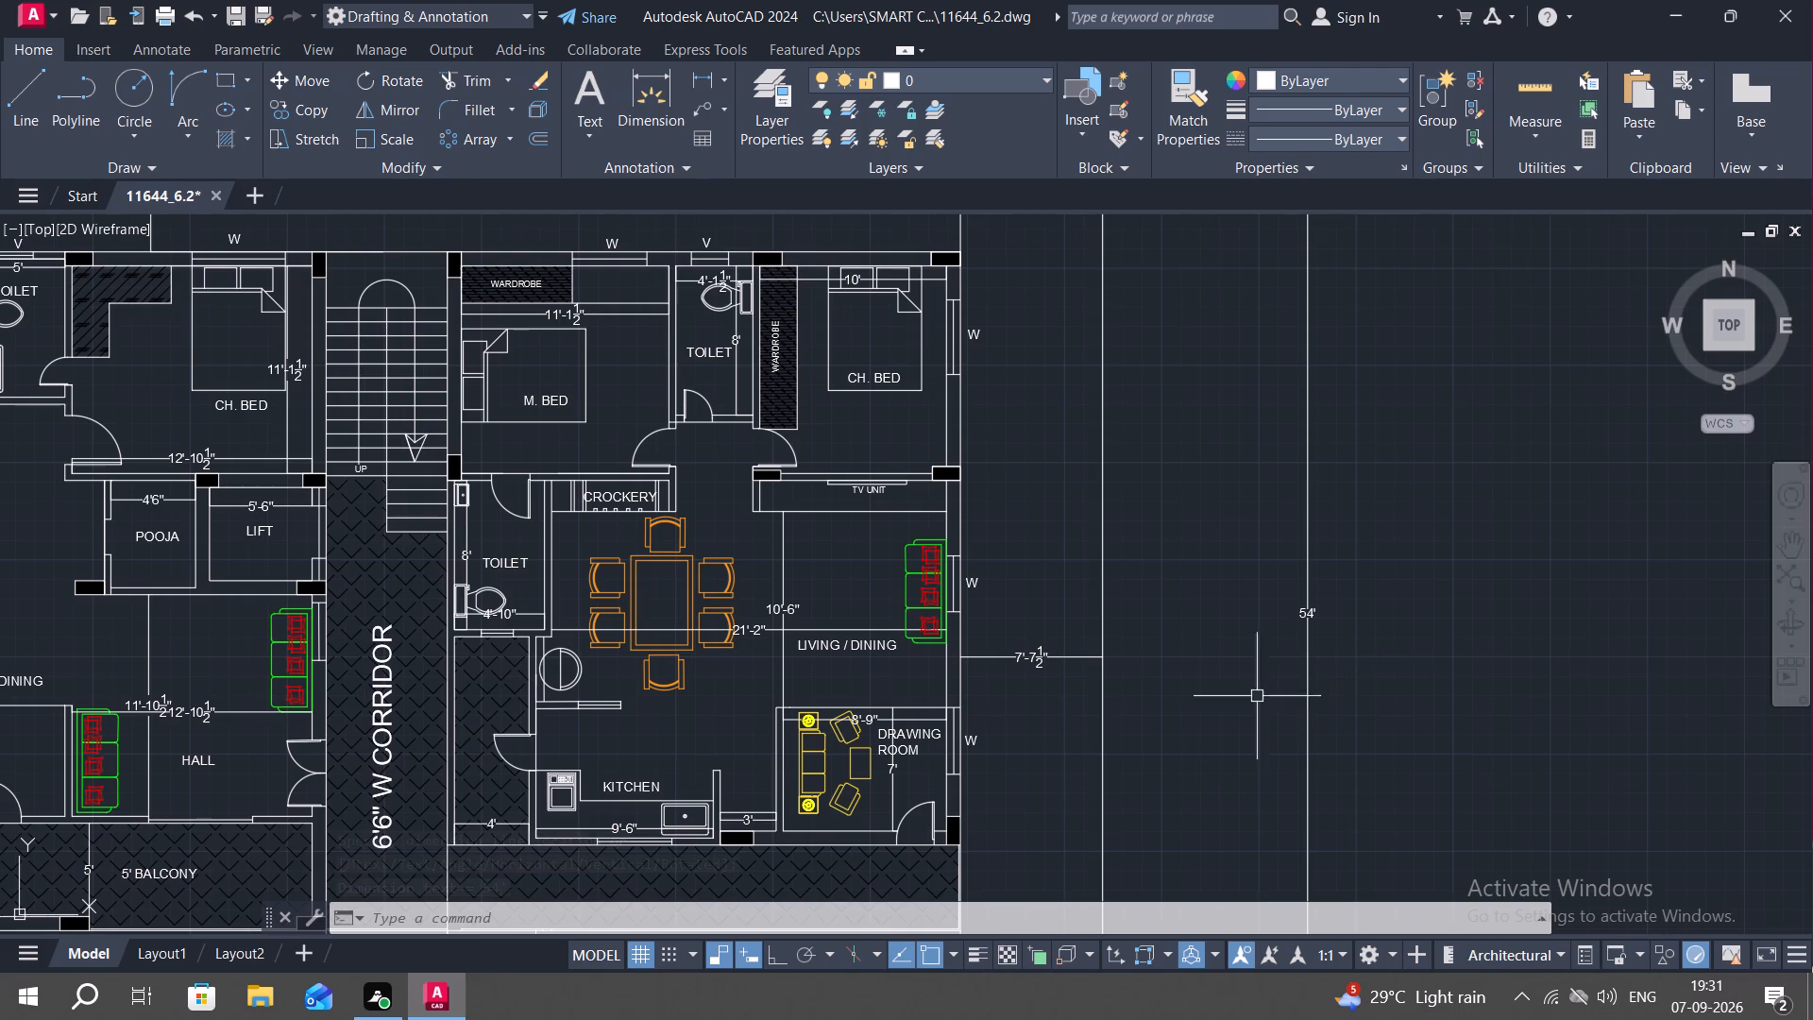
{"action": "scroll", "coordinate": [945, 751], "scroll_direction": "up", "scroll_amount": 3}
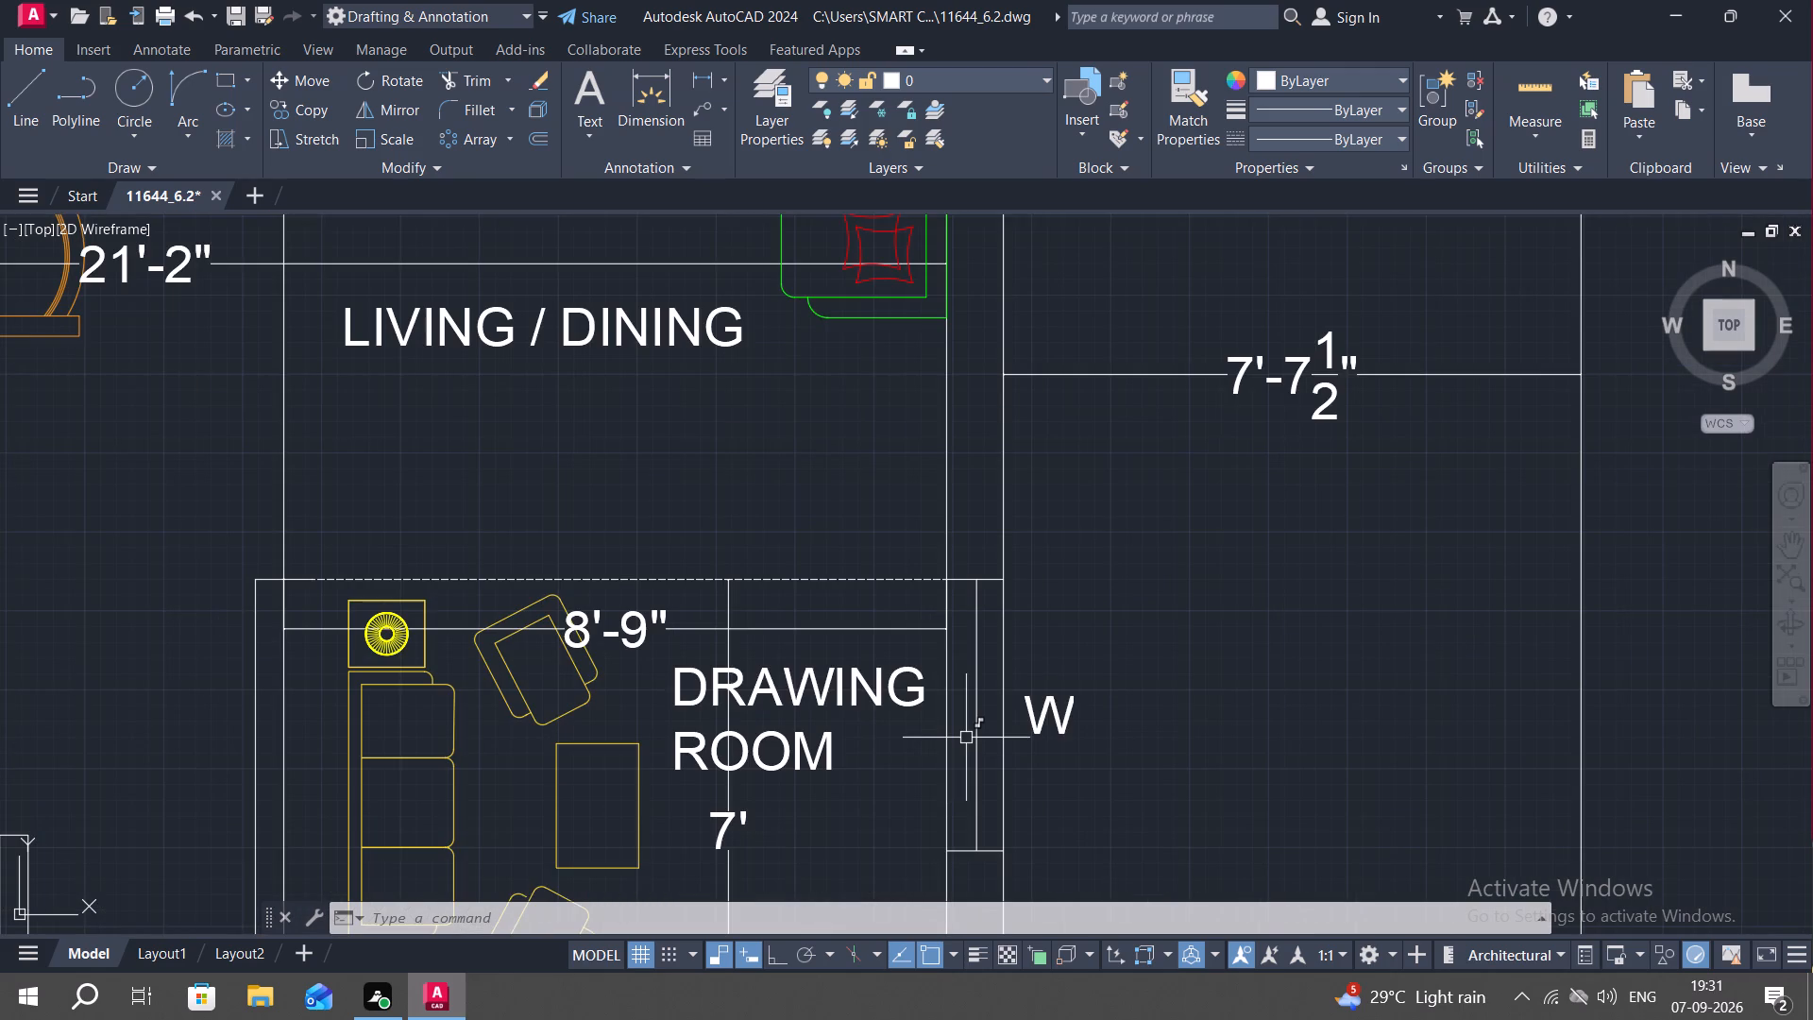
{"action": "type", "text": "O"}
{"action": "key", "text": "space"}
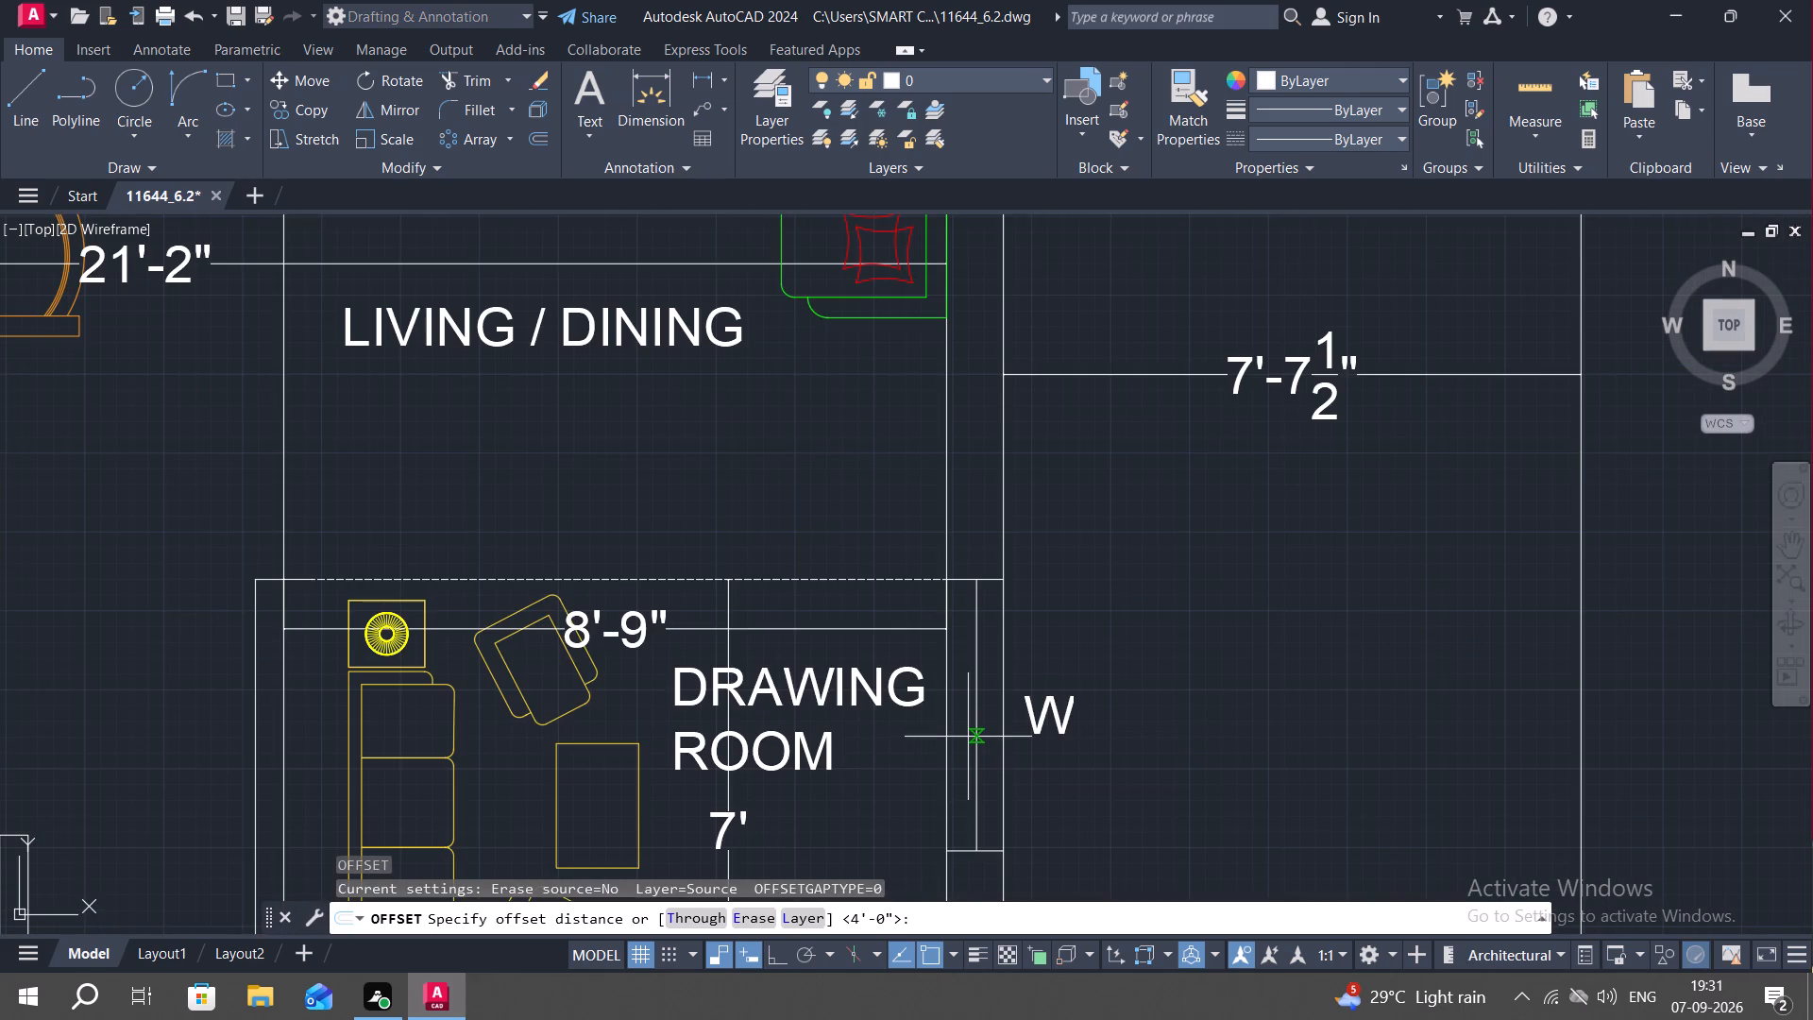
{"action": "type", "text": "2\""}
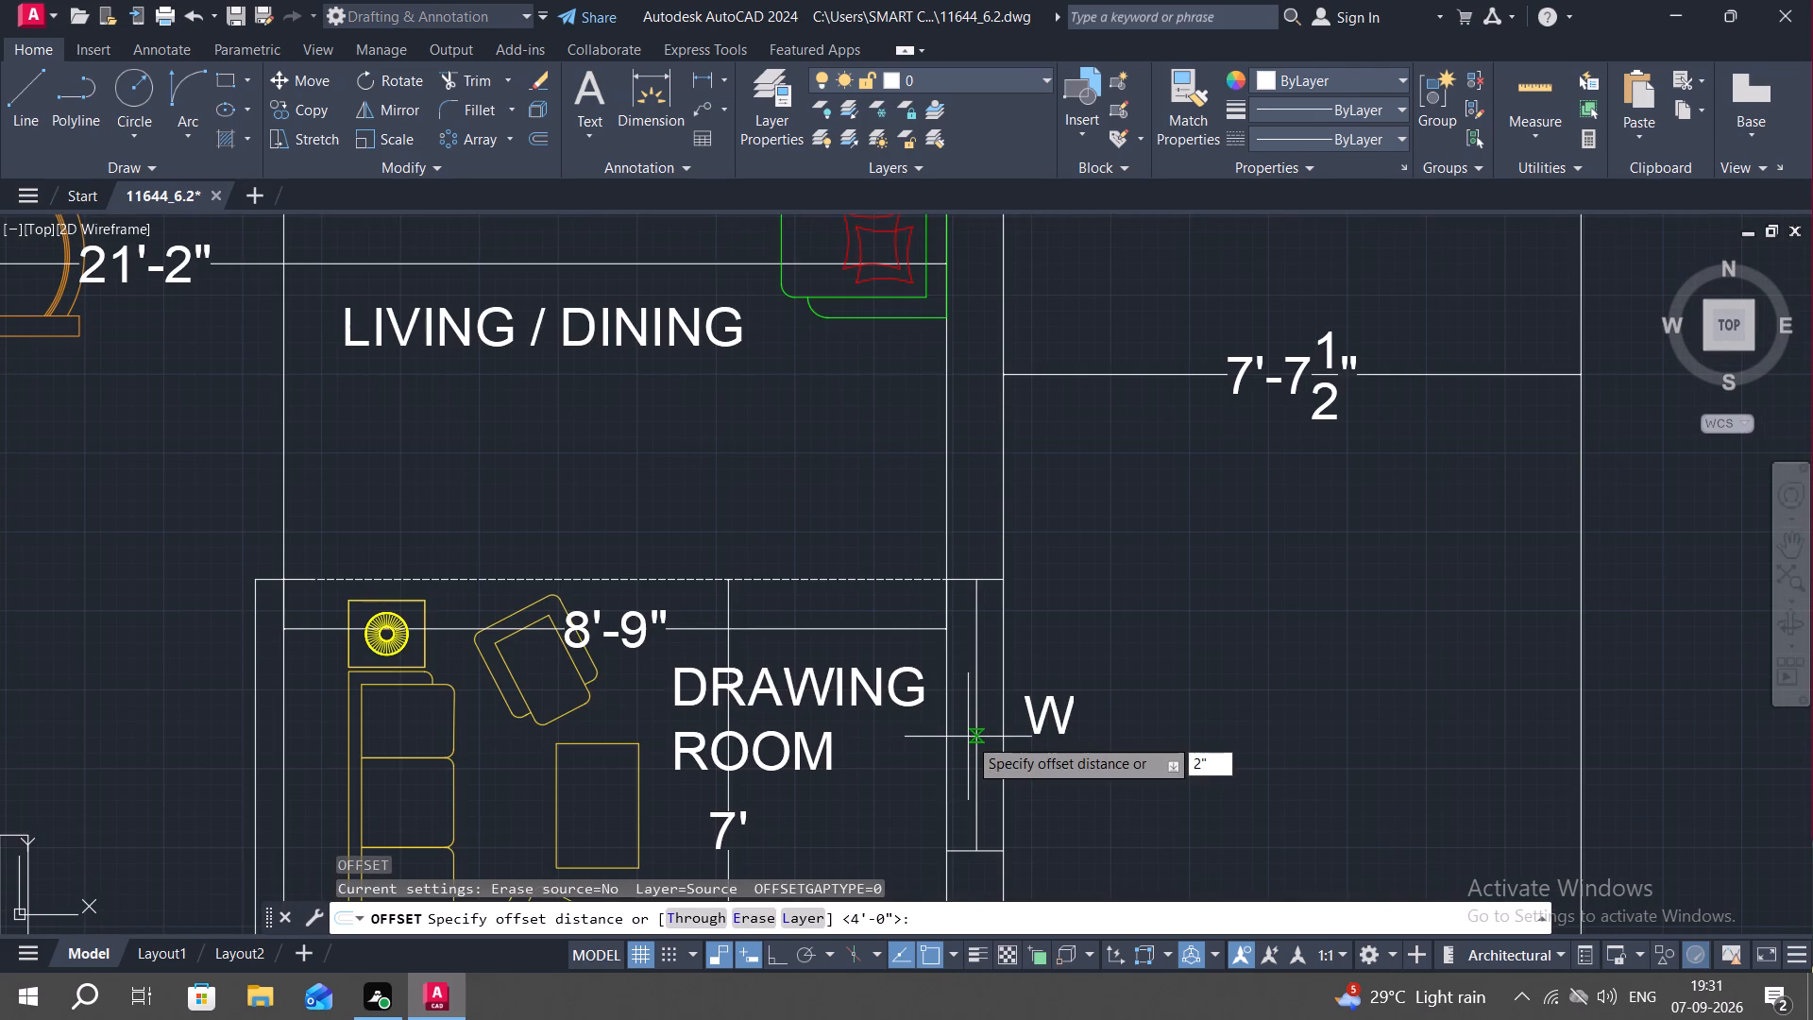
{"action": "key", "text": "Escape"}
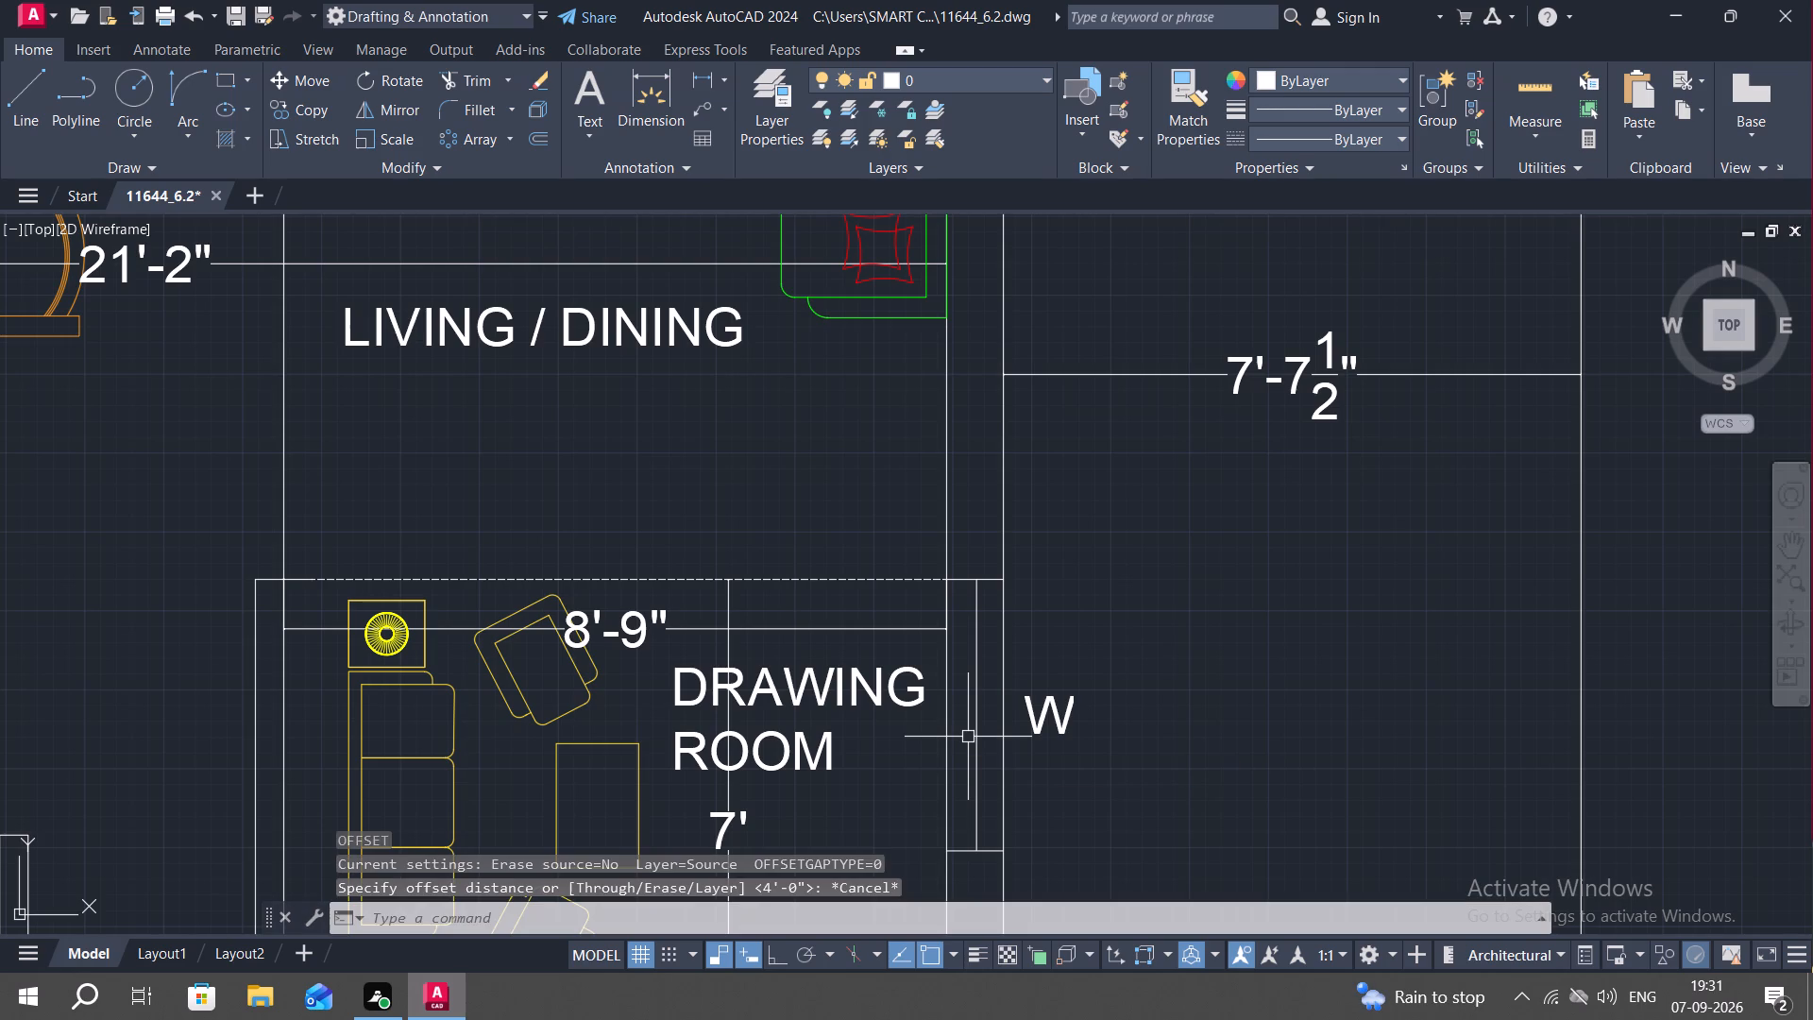
Offset the centre line of the drawing room's east window by 1" to both sides.
{"action": "type", "text": "O"}
{"action": "key", "text": "space"}
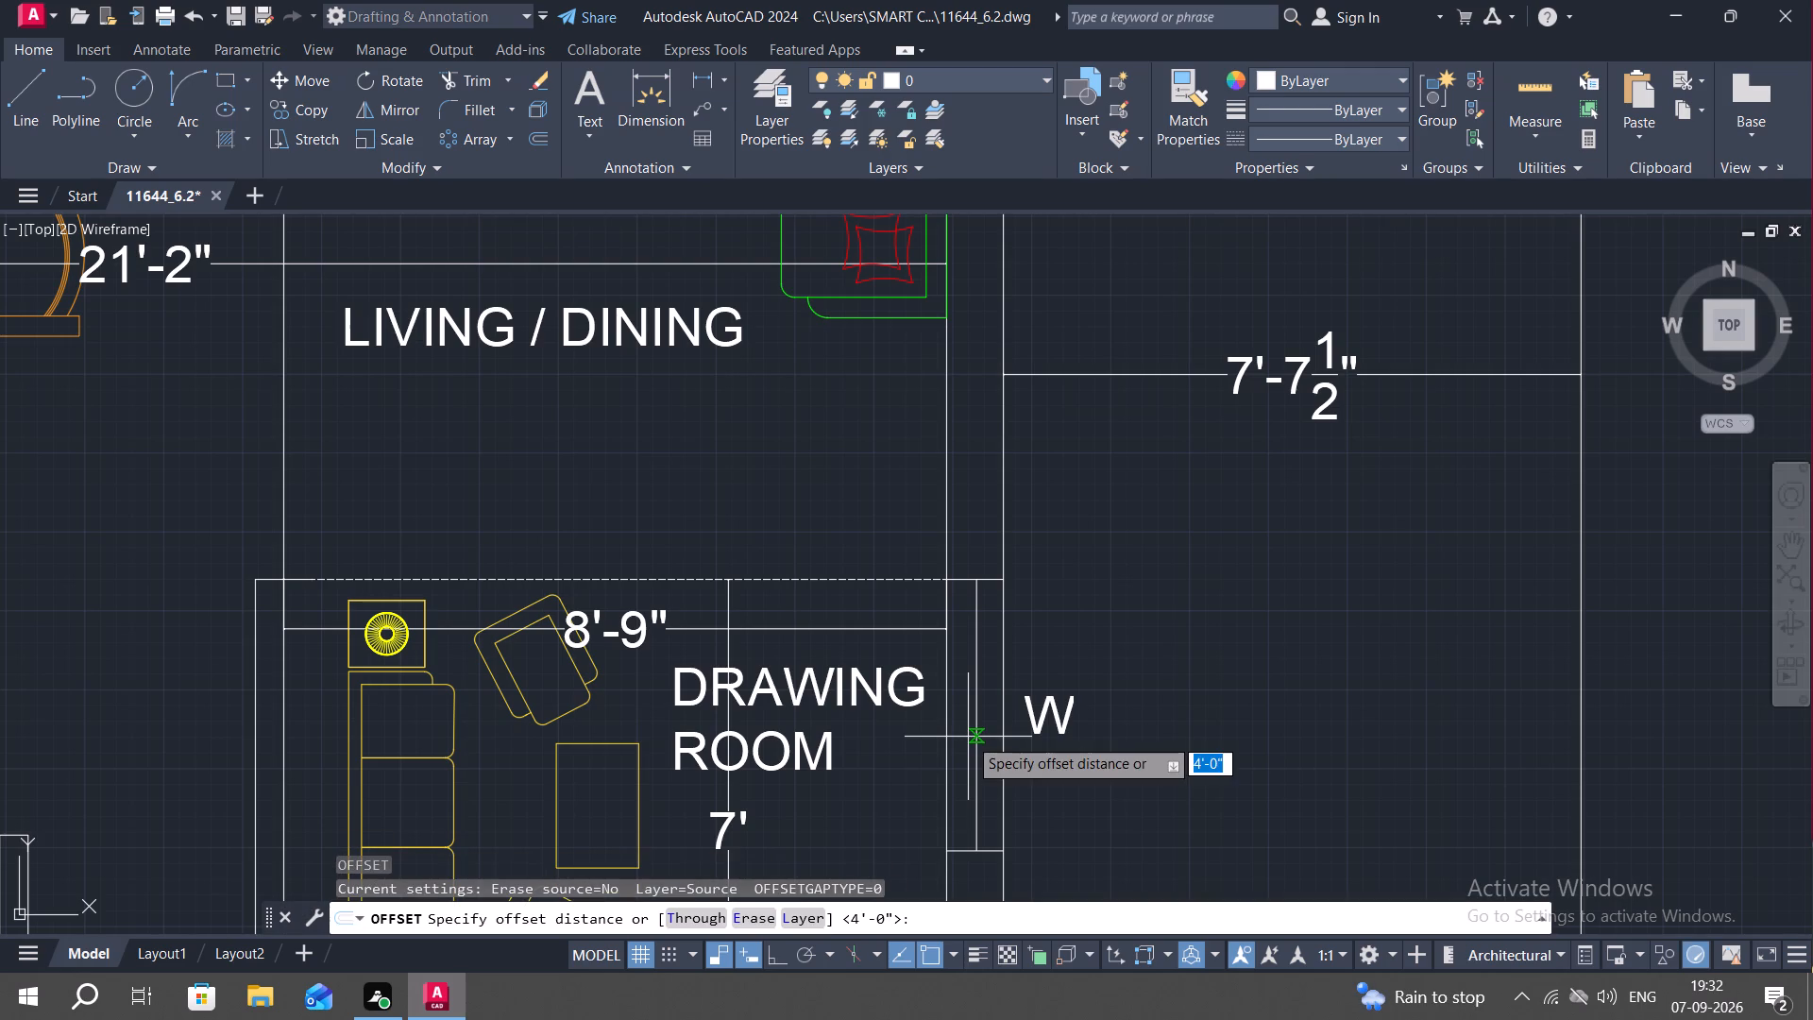
{"action": "key", "text": "1"}
{"action": "key", "text": "shift+quotedbl"}
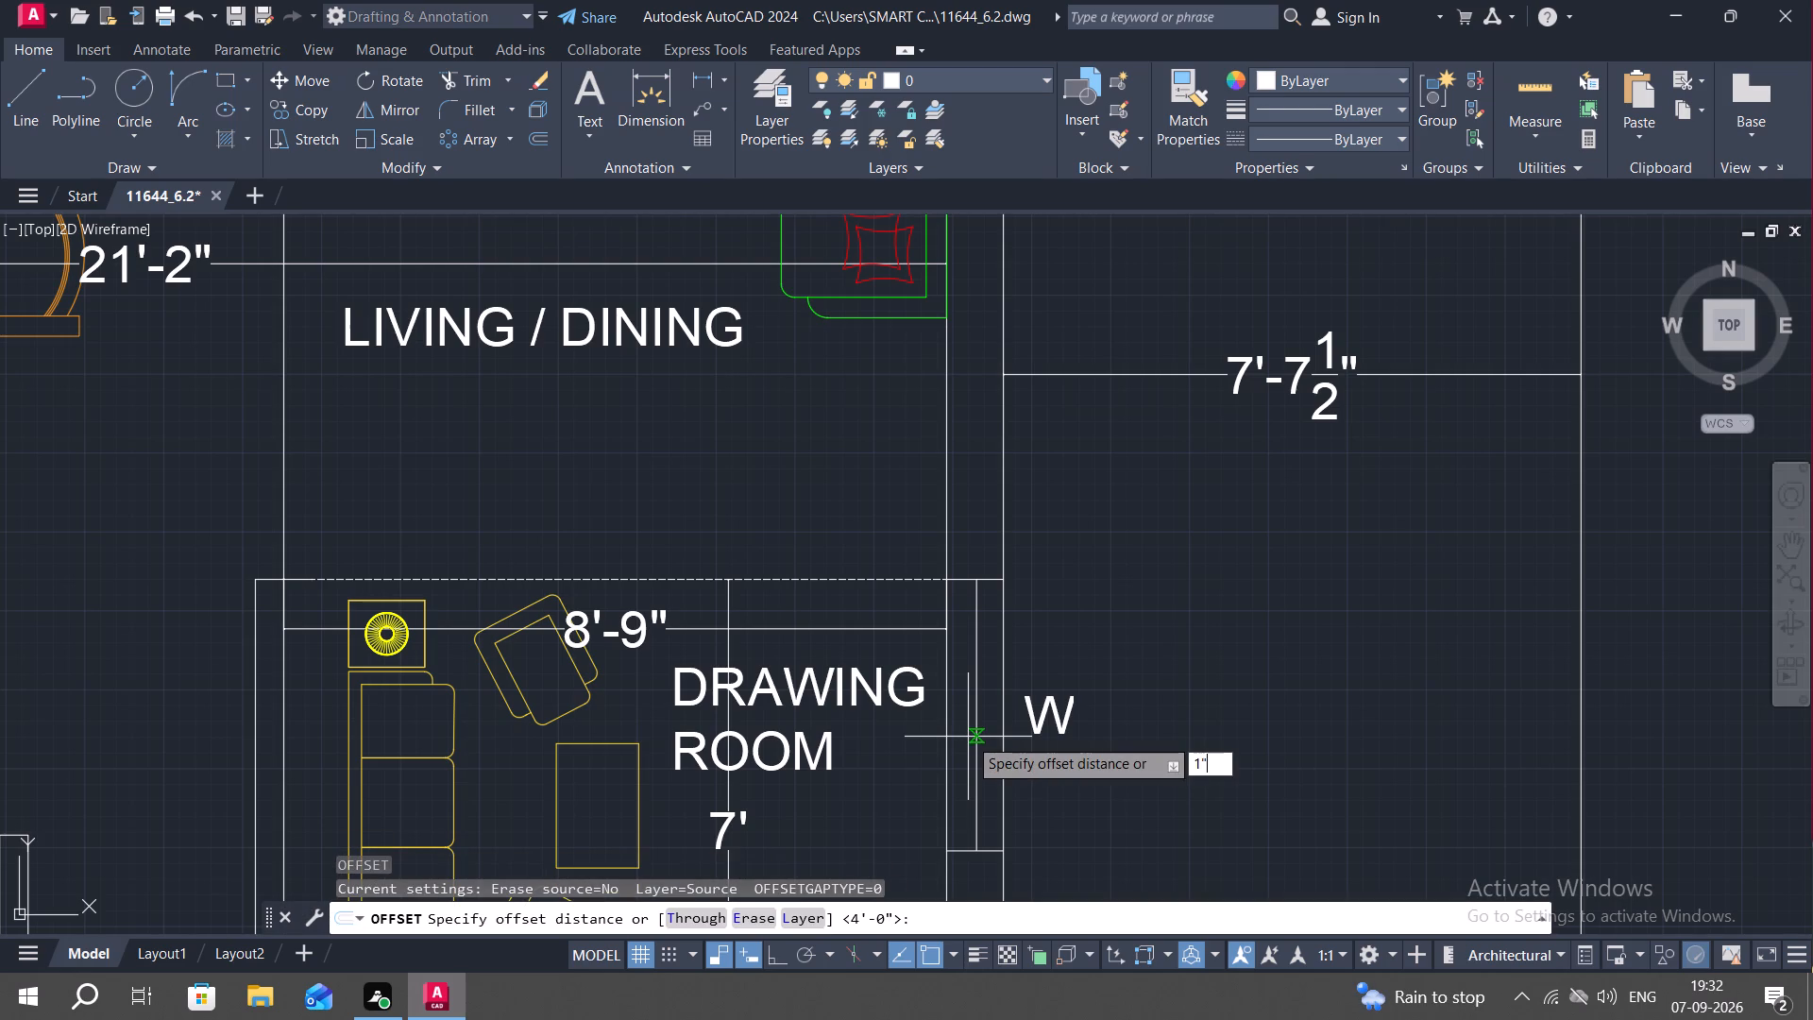
{"action": "key", "text": "Return"}
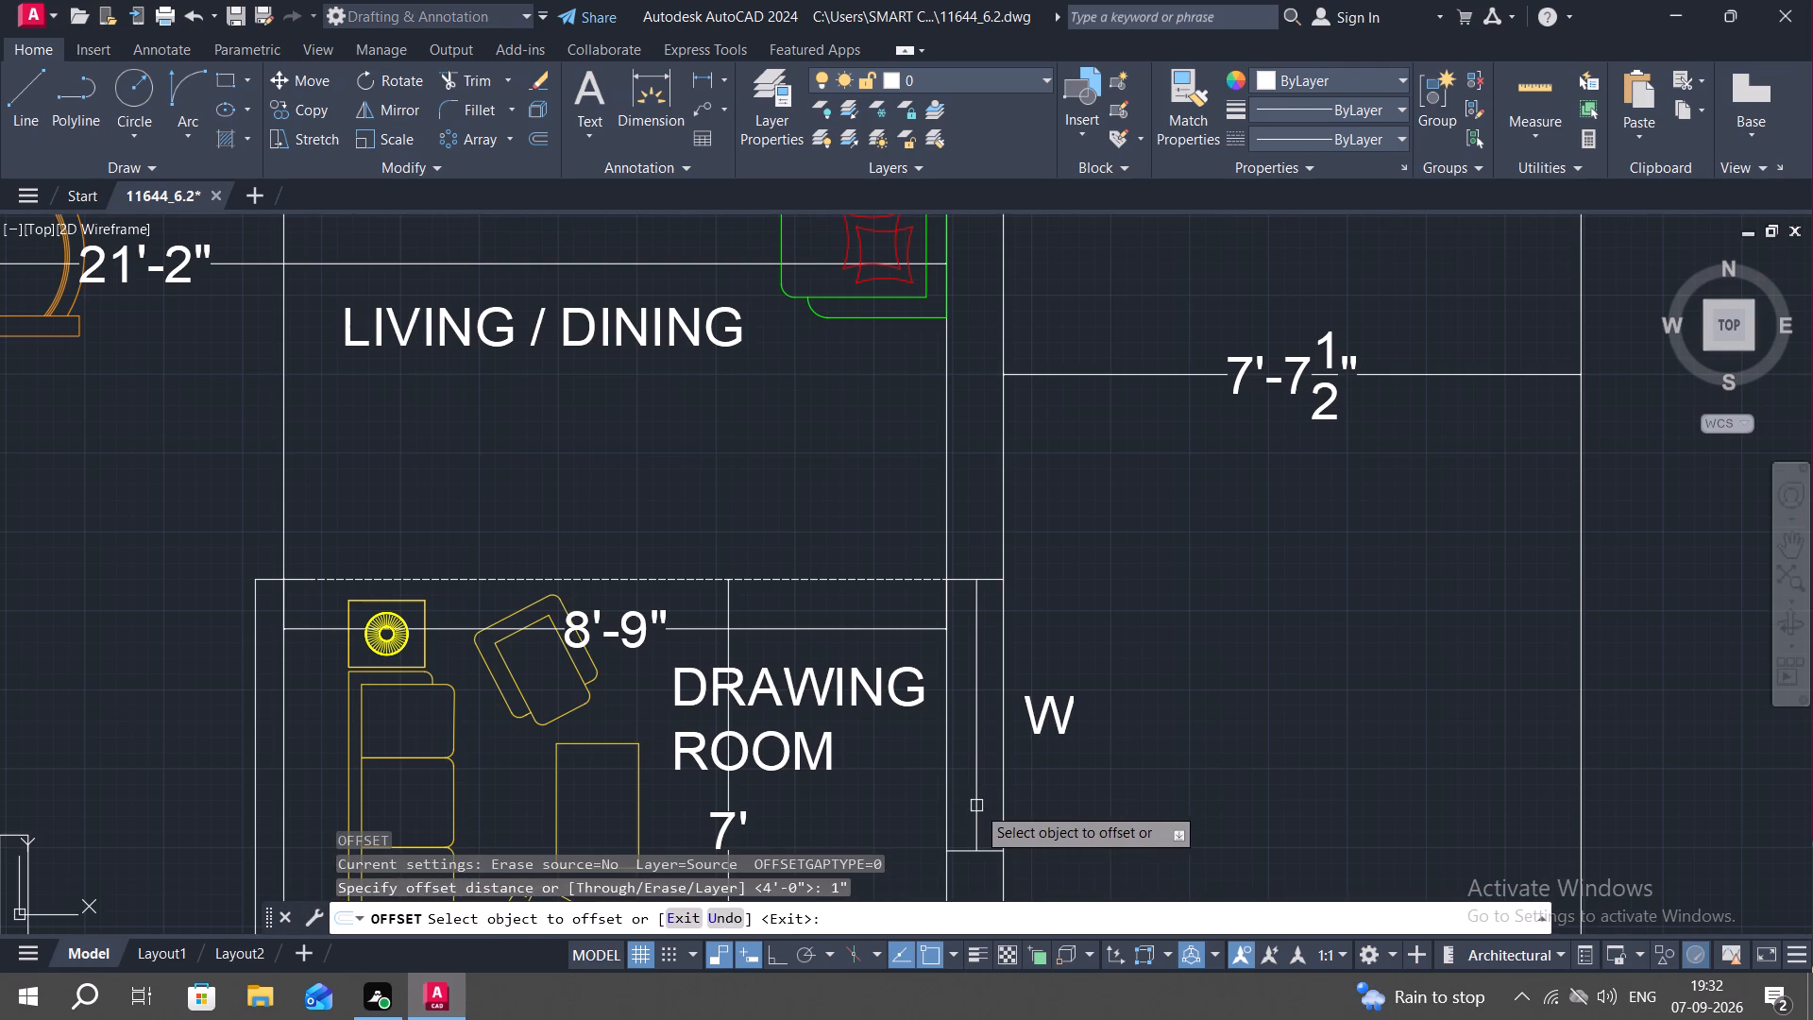
{"action": "left_click", "coordinate": [975, 803]}
{"action": "left_click", "coordinate": [957, 818]}
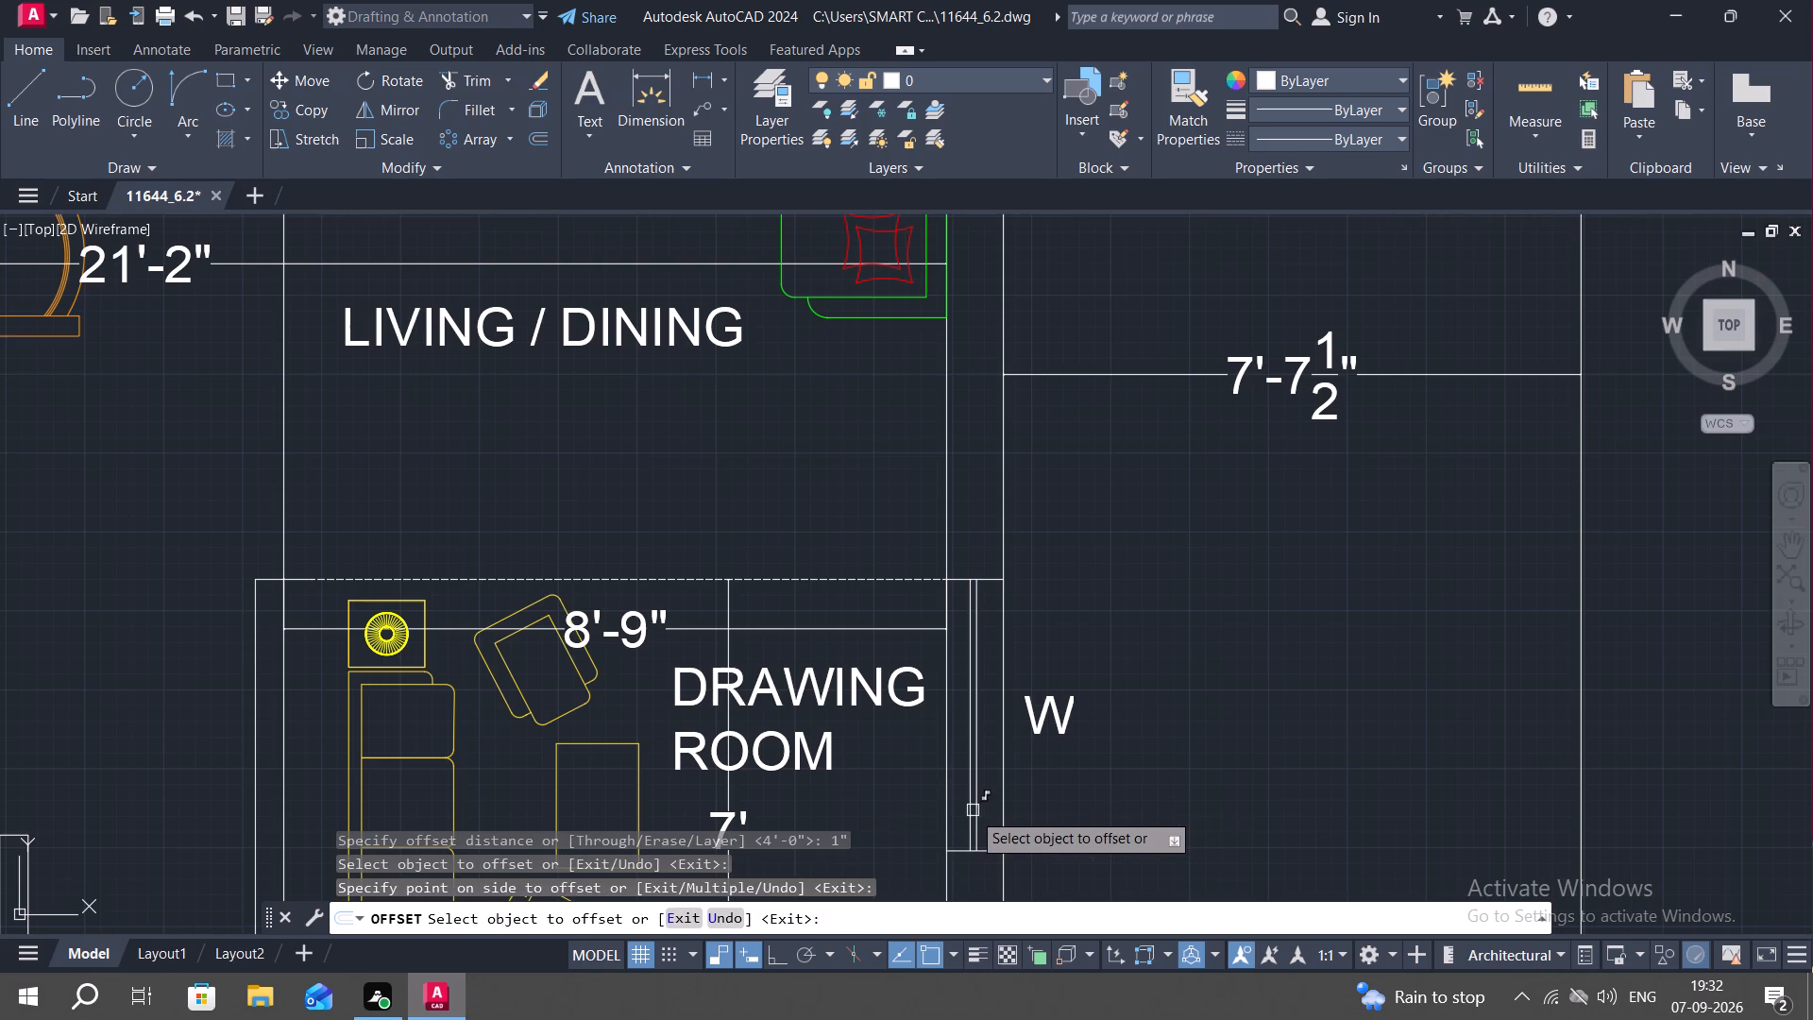
{"action": "left_click", "coordinate": [978, 811]}
{"action": "left_click", "coordinate": [1007, 808]}
{"action": "key", "text": "Escape"}
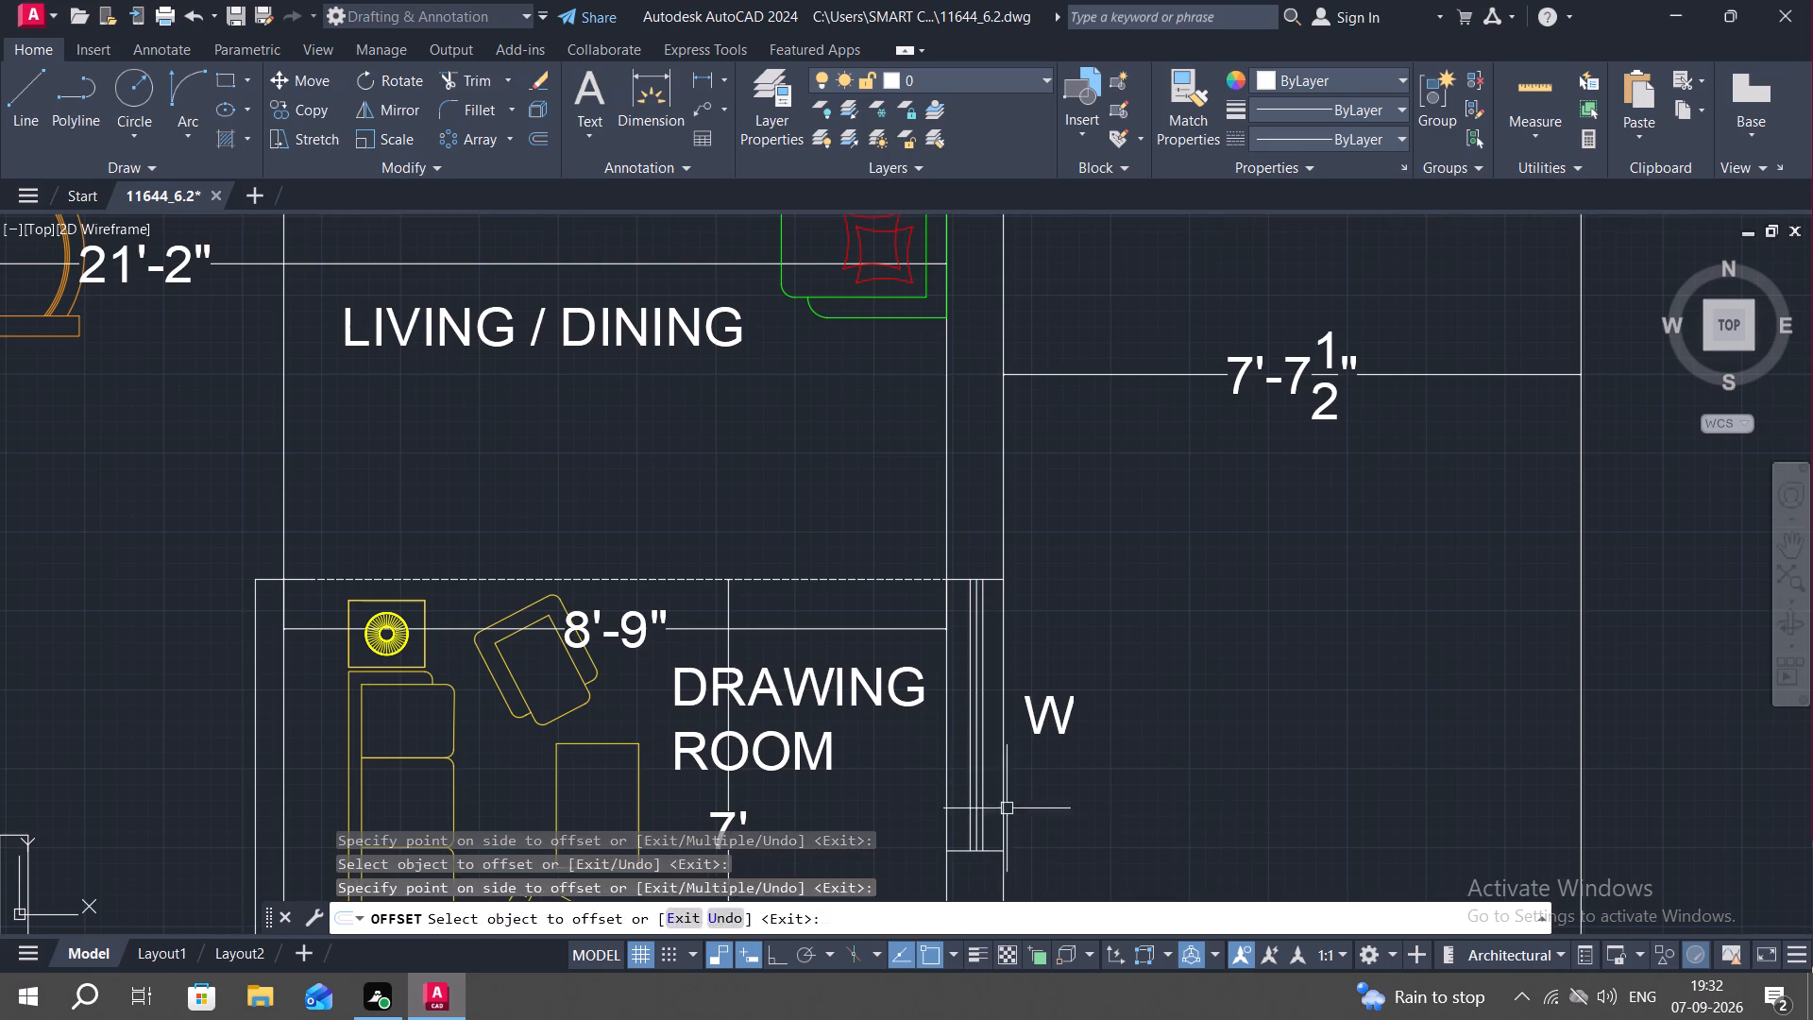
Erase the original centre line between the two offset lines of the drawing room's east window.
{"action": "left_click", "coordinate": [977, 806]}
{"action": "scroll", "coordinate": [976, 805], "scroll_direction": "up", "scroll_amount": 2}
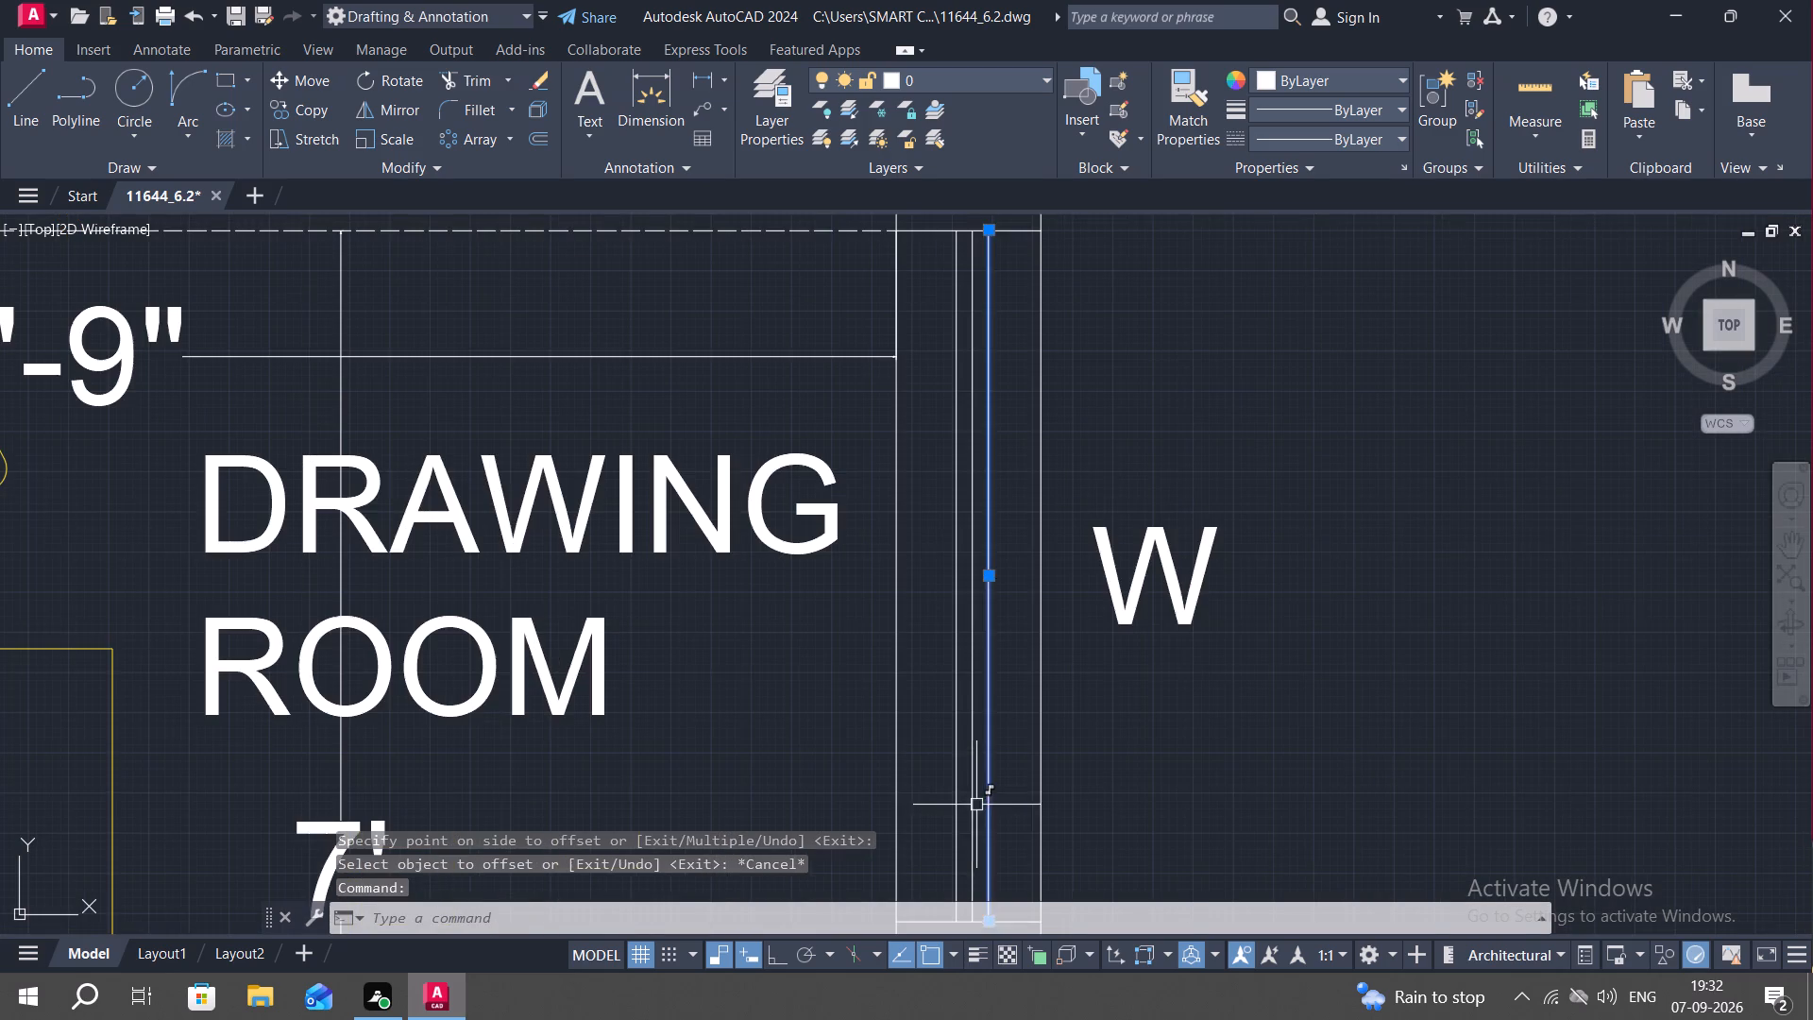
{"action": "key", "text": "Escape"}
{"action": "left_click", "coordinate": [974, 794]}
{"action": "key", "text": "Delete"}
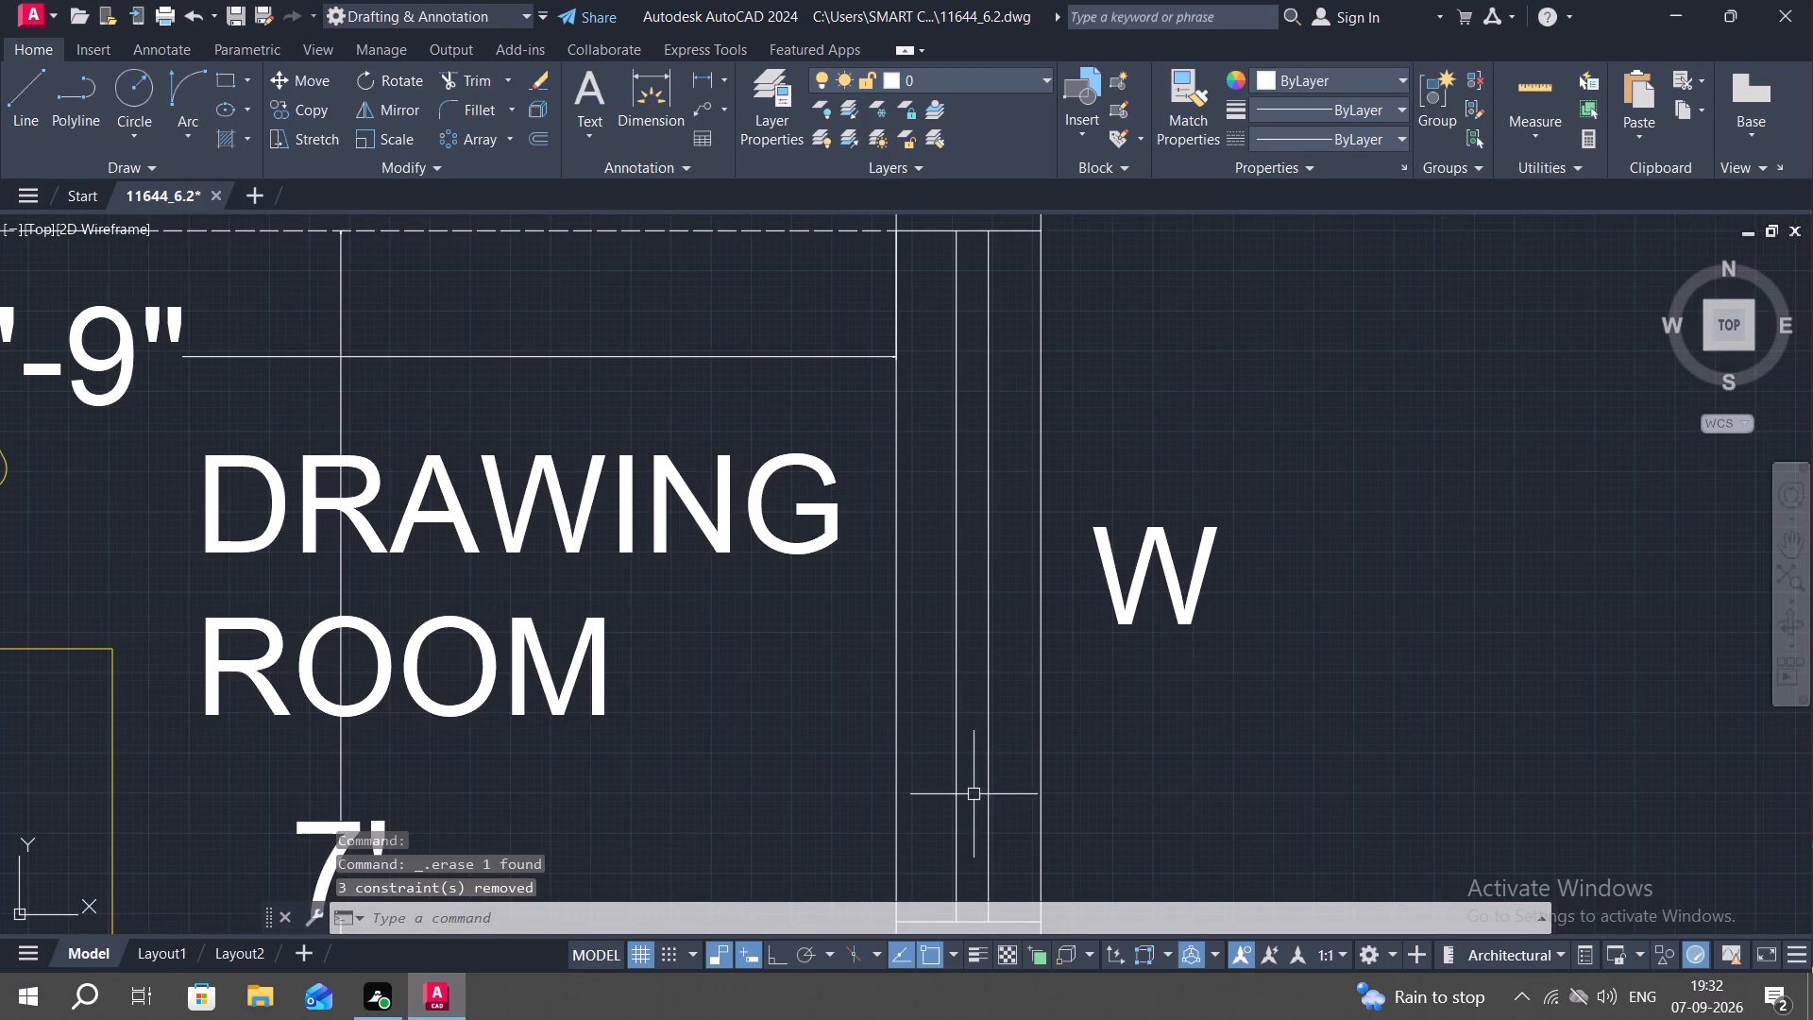
Offset the centre line of the living/dining east window by 1" to both sides and erase the original line.
{"action": "scroll", "coordinate": [996, 625], "scroll_direction": "down", "scroll_amount": 3}
{"action": "middle_click_drag", "start_coordinate": [928, 256], "coordinate": [998, 723]}
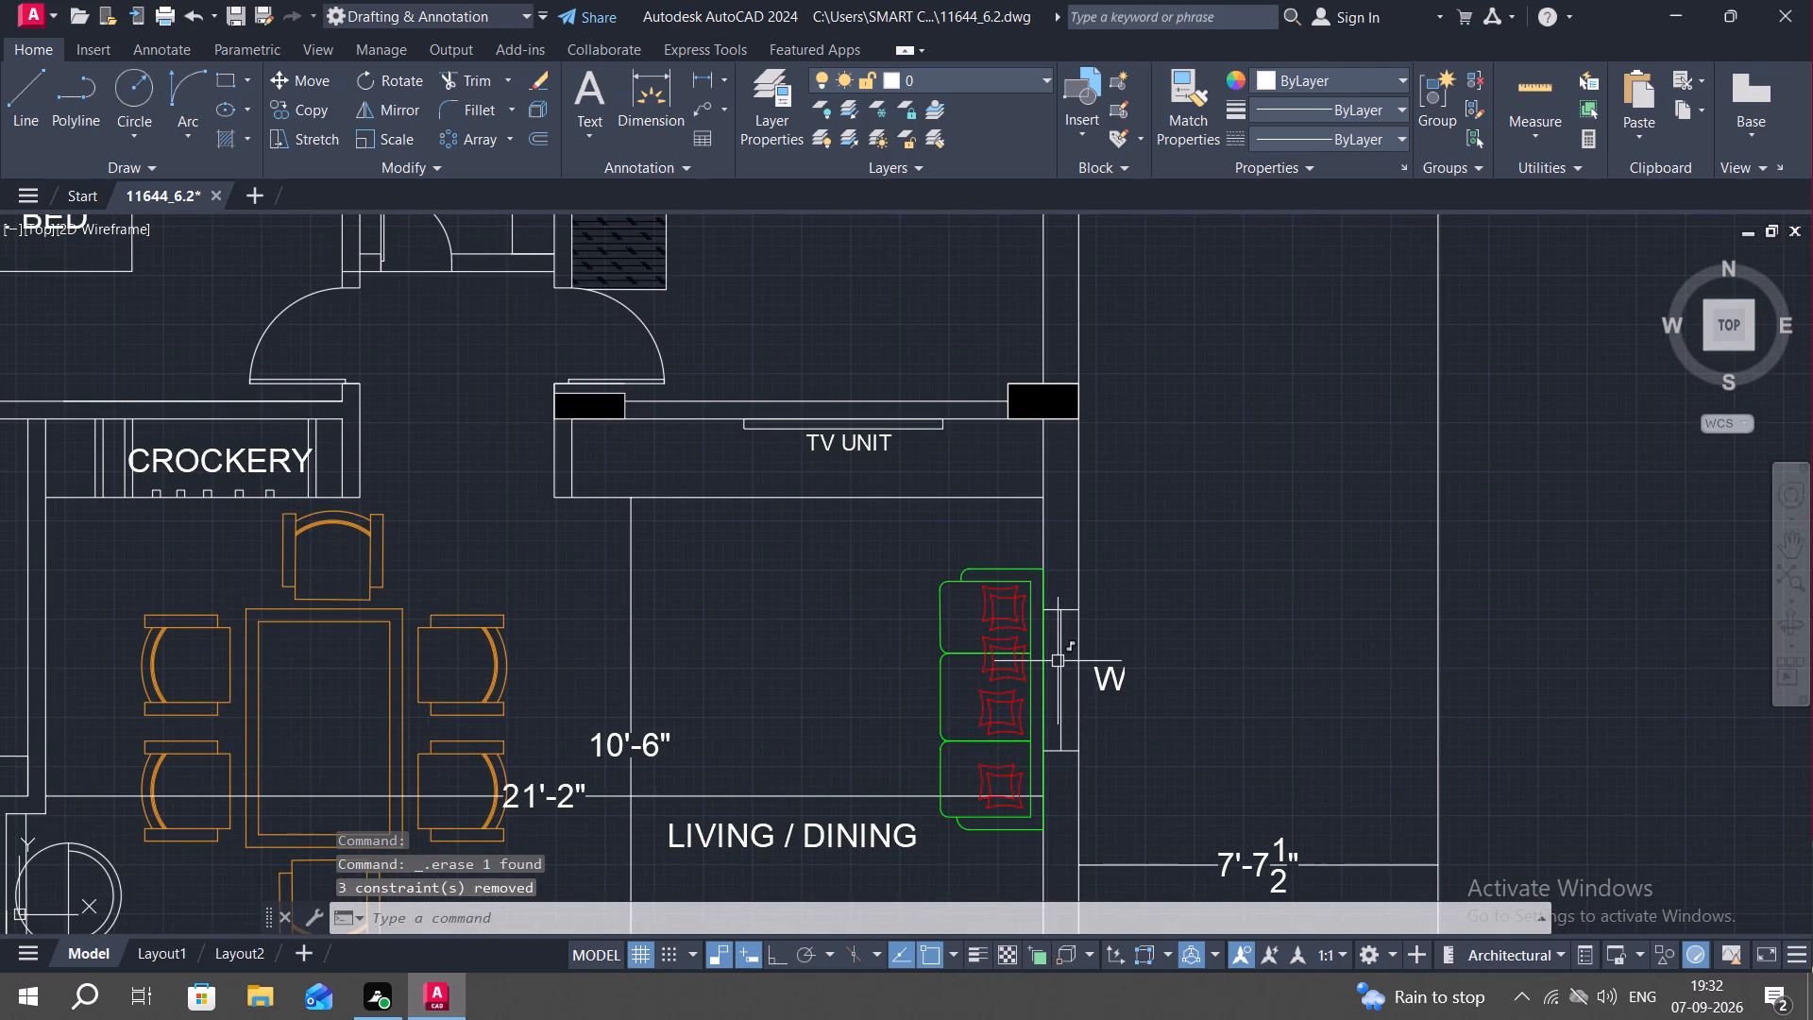
{"action": "key", "text": "Escape"}
{"action": "type", "text": "O"}
{"action": "key", "text": "space"}
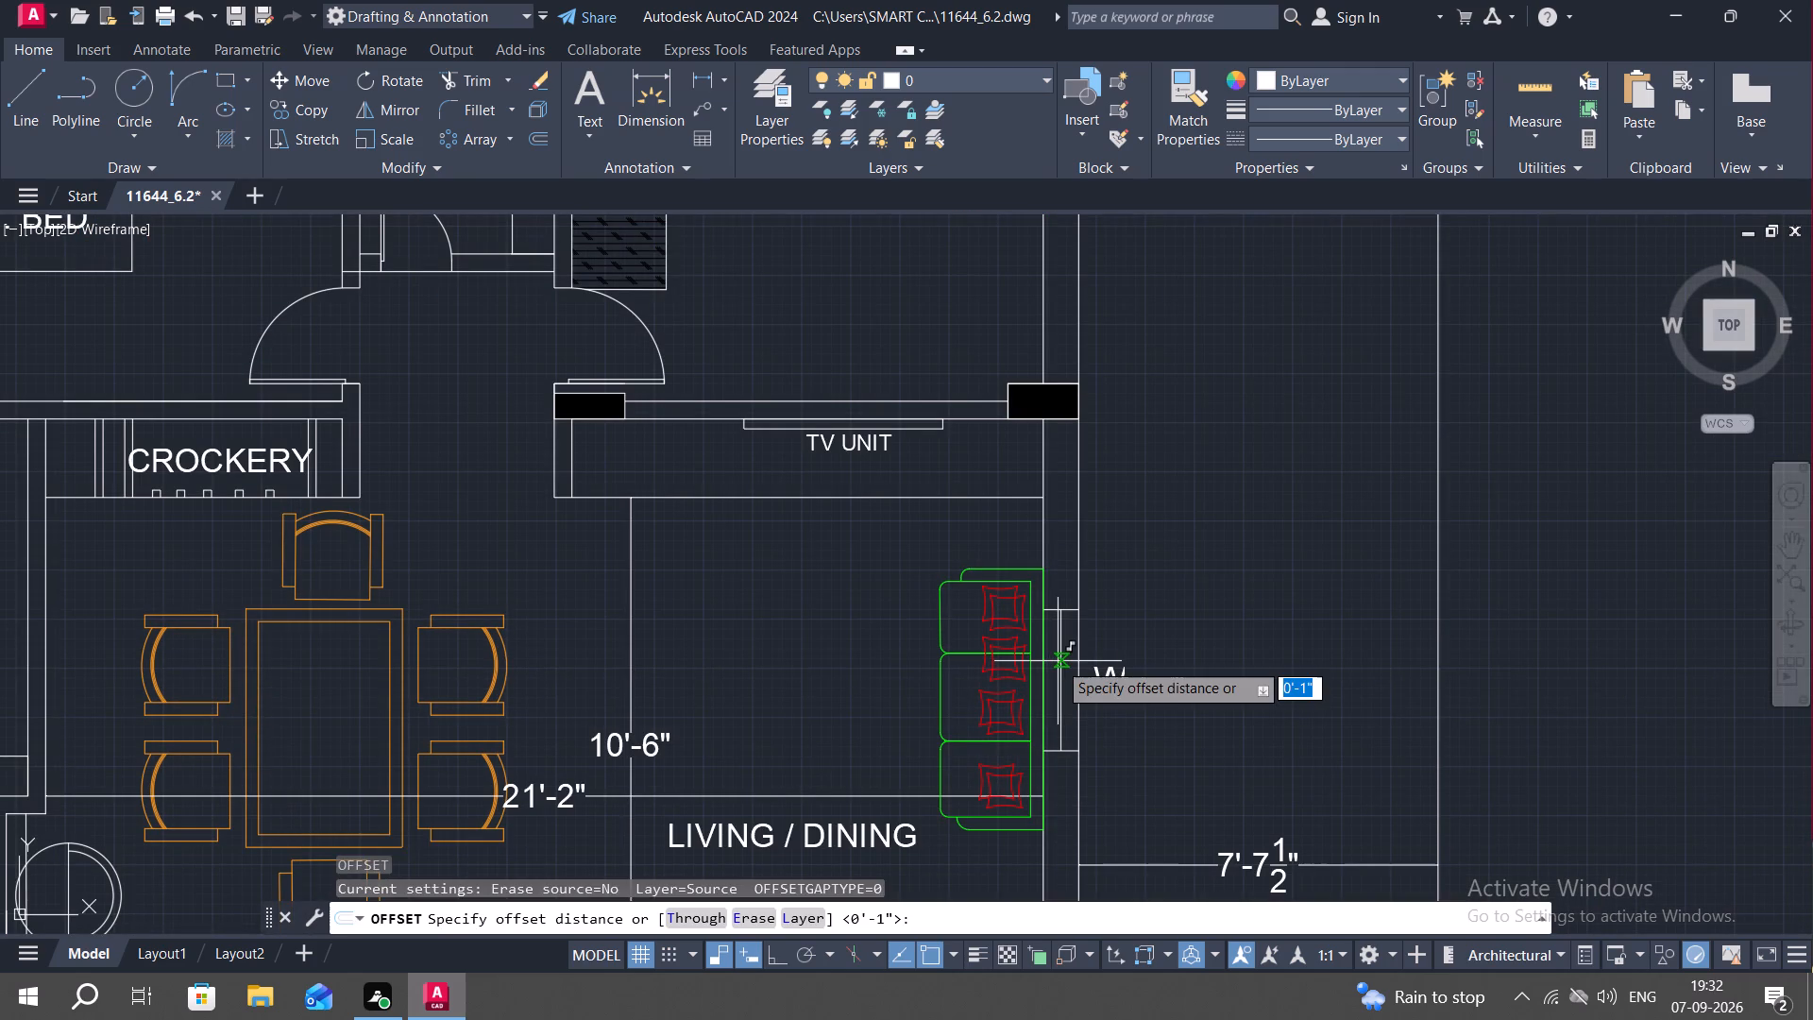
{"action": "scroll", "coordinate": [1058, 661], "scroll_direction": "up", "scroll_amount": 3}
{"action": "key", "text": "space"}
{"action": "left_click", "coordinate": [1062, 661]}
{"action": "left_click", "coordinate": [1026, 671]}
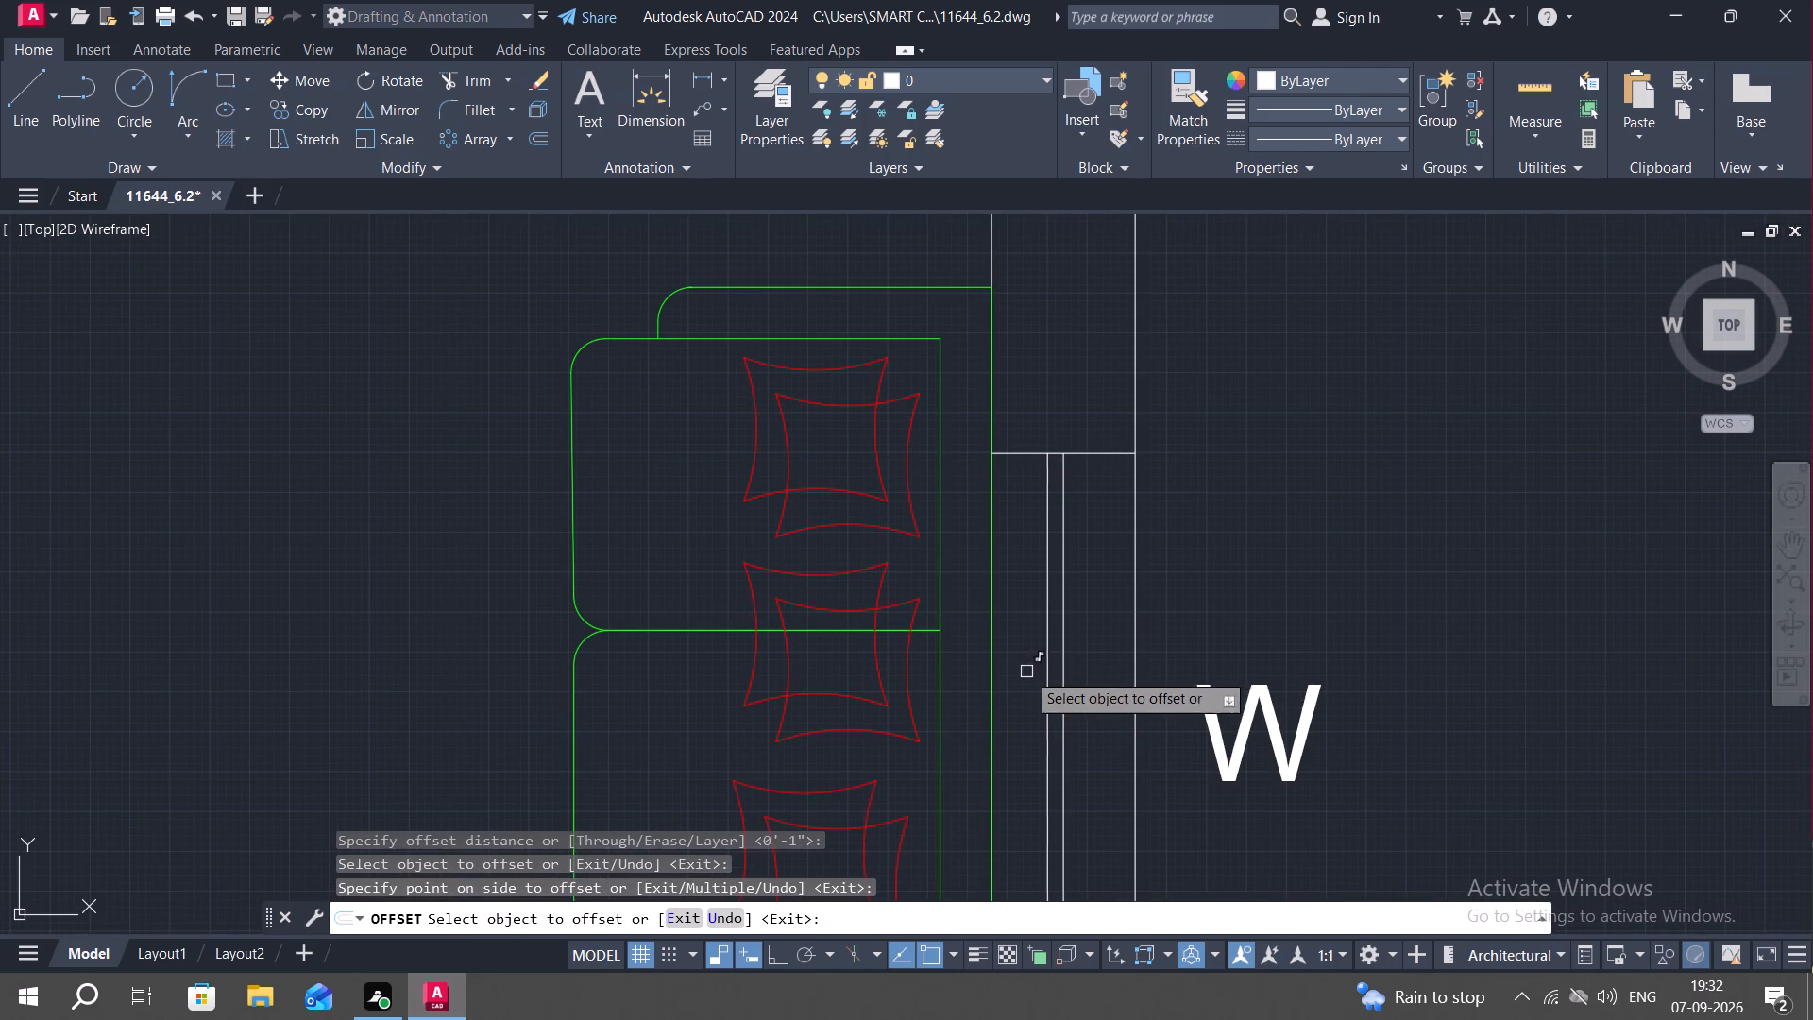
{"action": "left_click", "coordinate": [1067, 667]}
{"action": "left_click", "coordinate": [1110, 694]}
{"action": "key", "text": "Escape"}
{"action": "left_click", "coordinate": [1062, 678]}
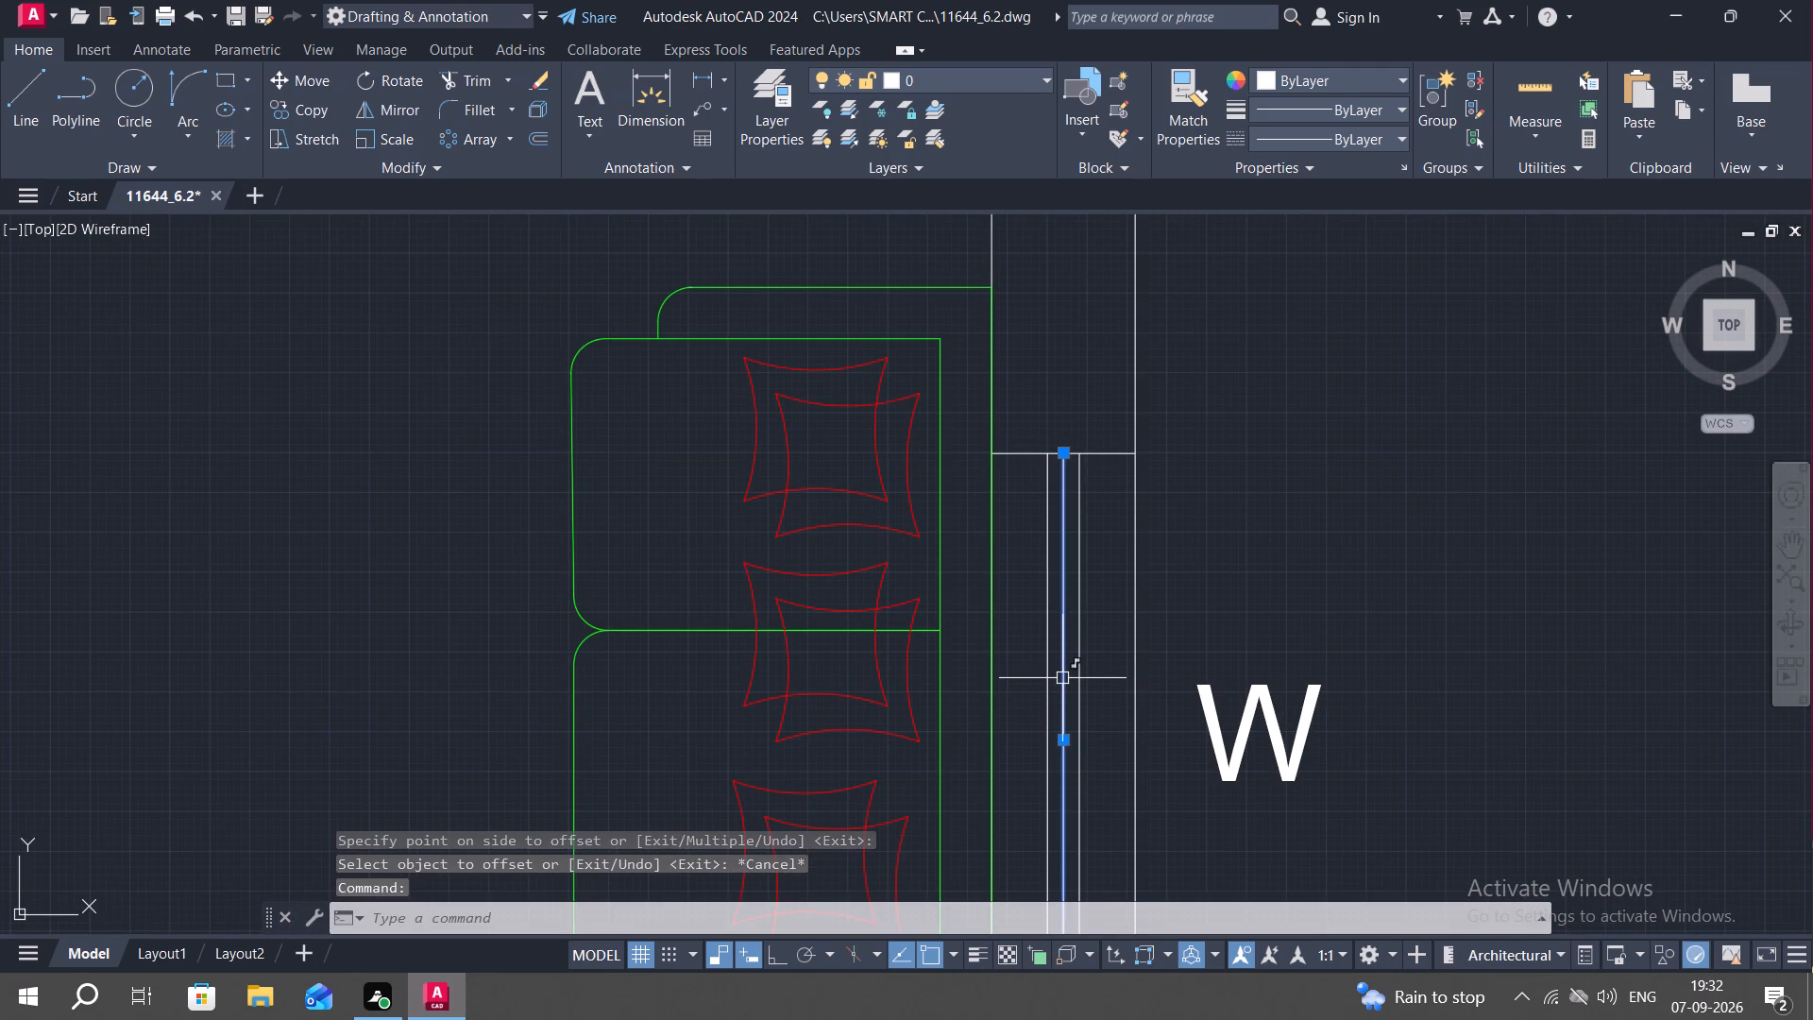
{"action": "key", "text": "Delete"}
Offset the centre line of the CH. BED's east window by 1" to both sides and erase the original line.
{"action": "scroll", "coordinate": [1068, 543], "scroll_direction": "down", "scroll_amount": 3}
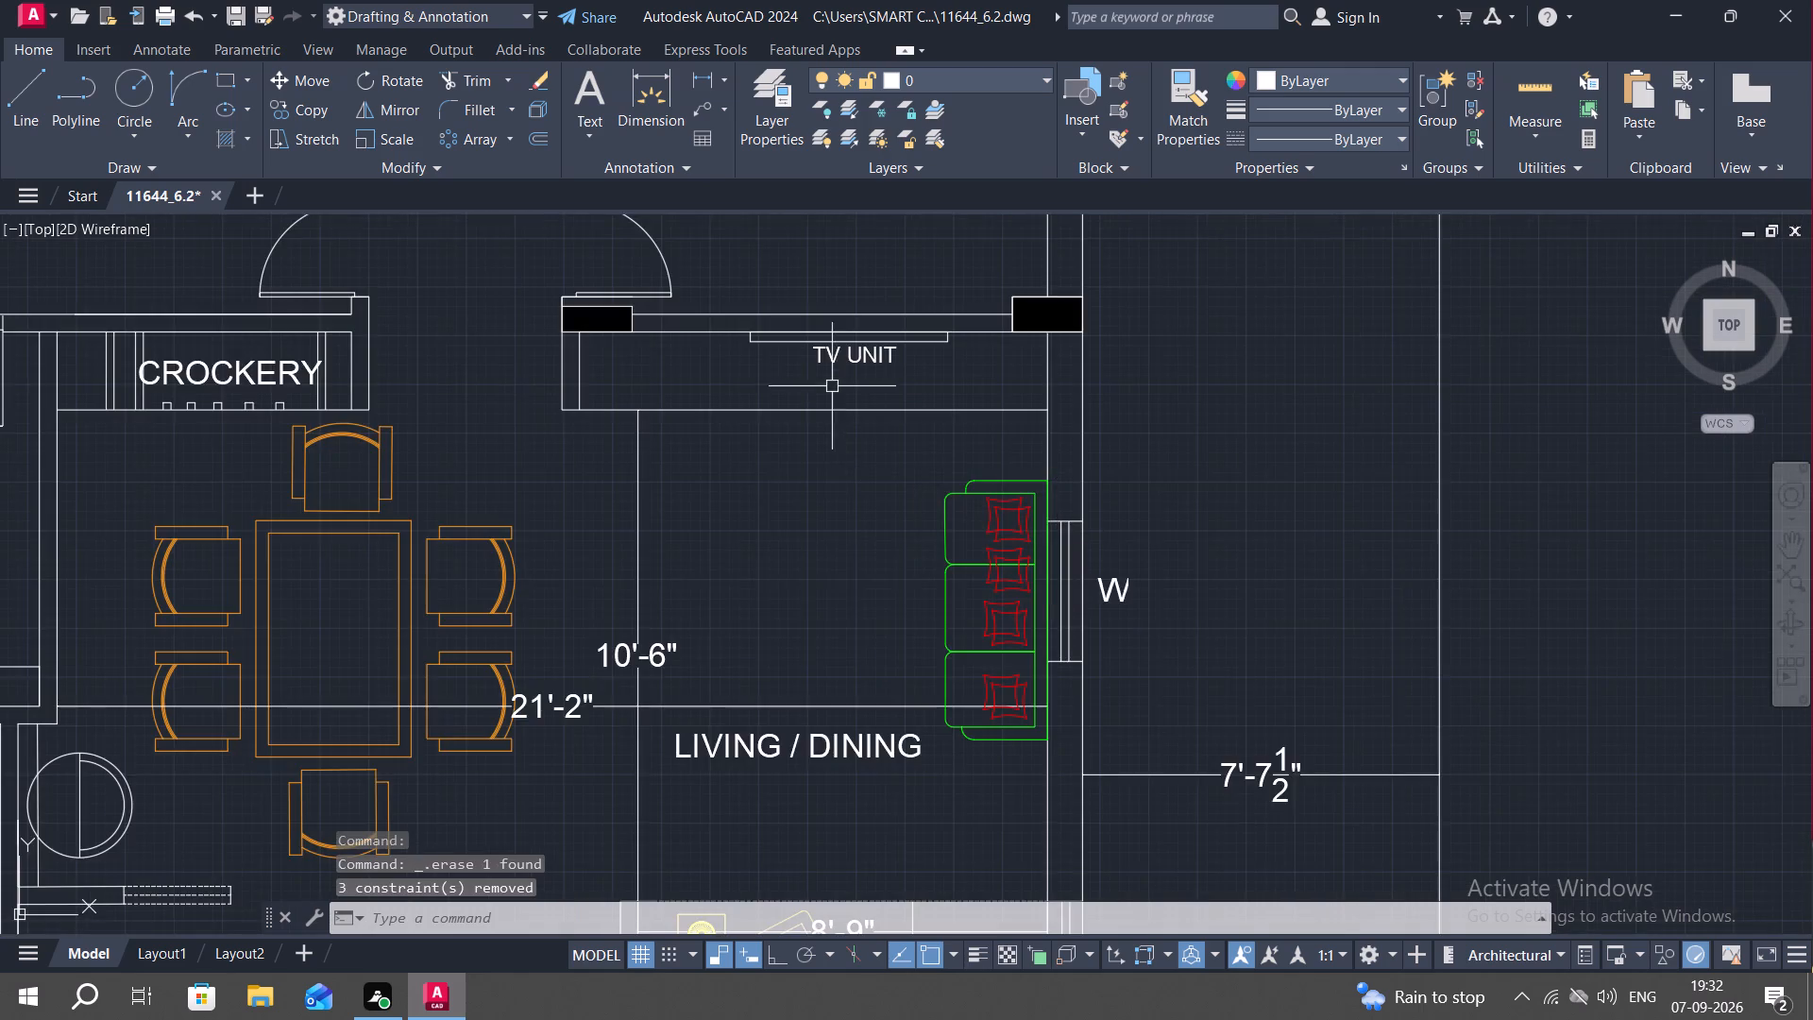
{"action": "middle_click_drag", "start_coordinate": [832, 372], "coordinate": [919, 828]}
{"action": "key", "text": "space"}
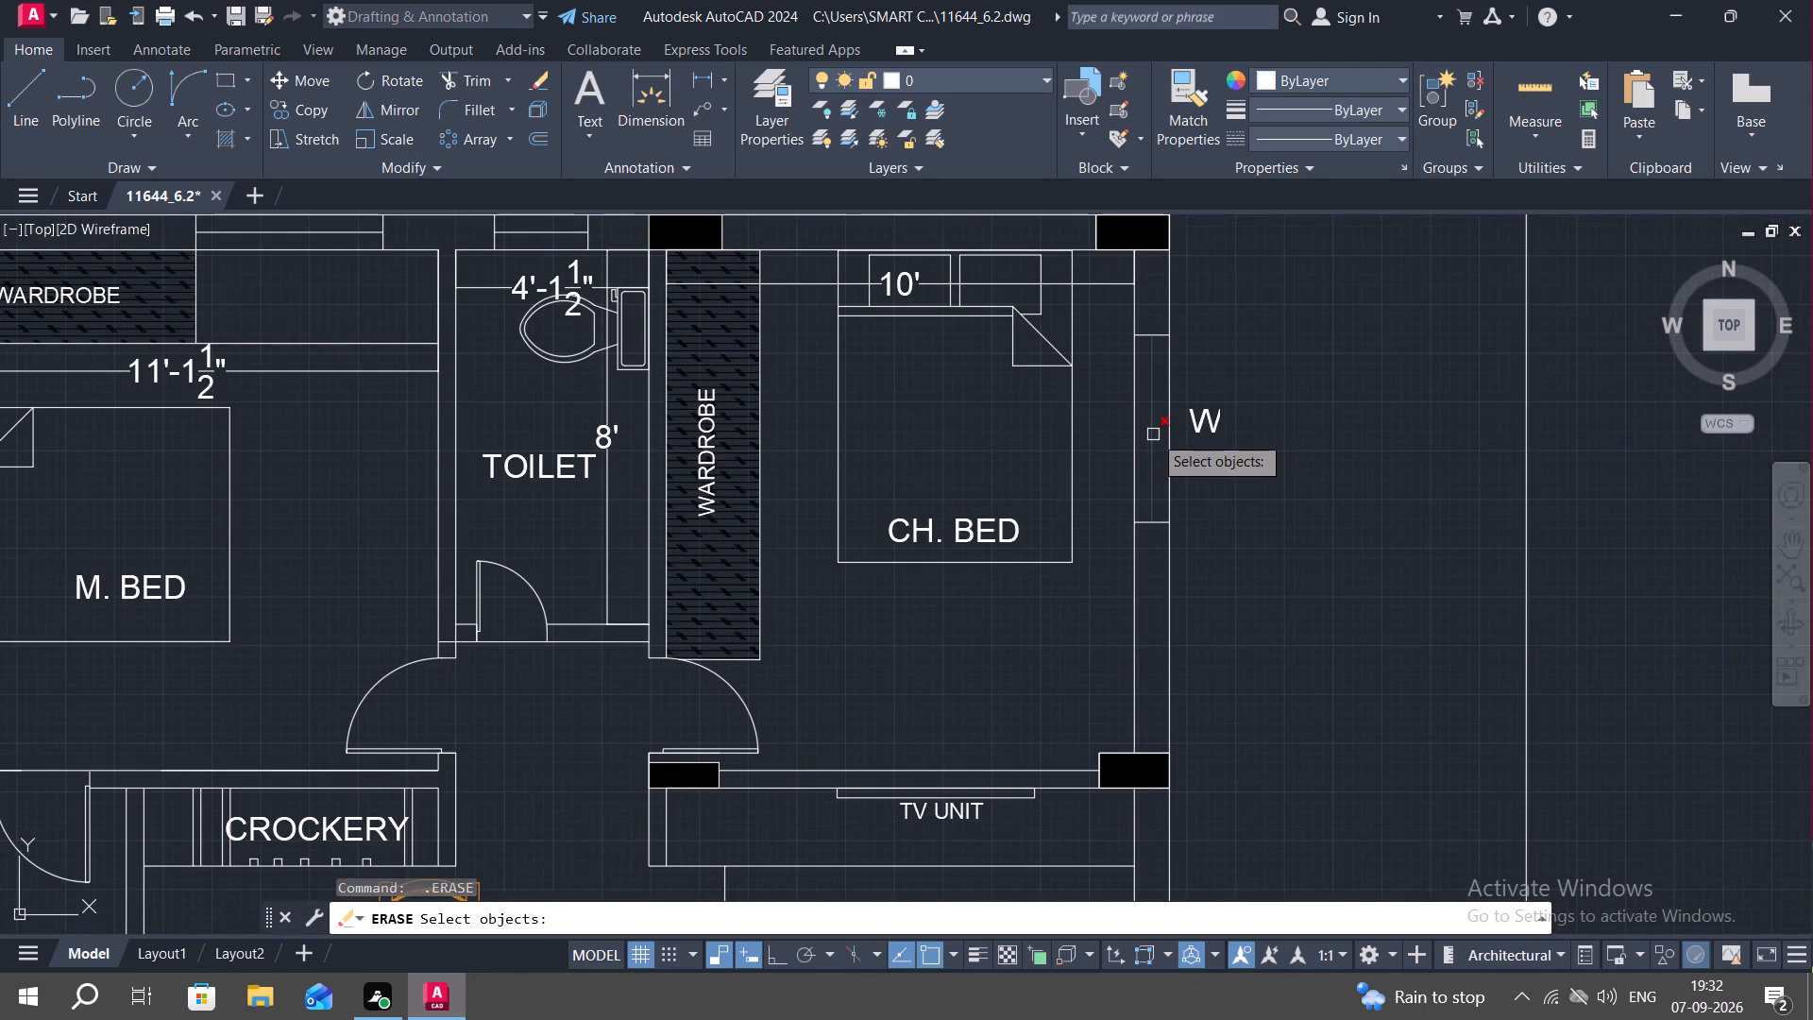
{"action": "key", "text": "Escape"}
{"action": "type", "text": "O"}
{"action": "key", "text": "space"}
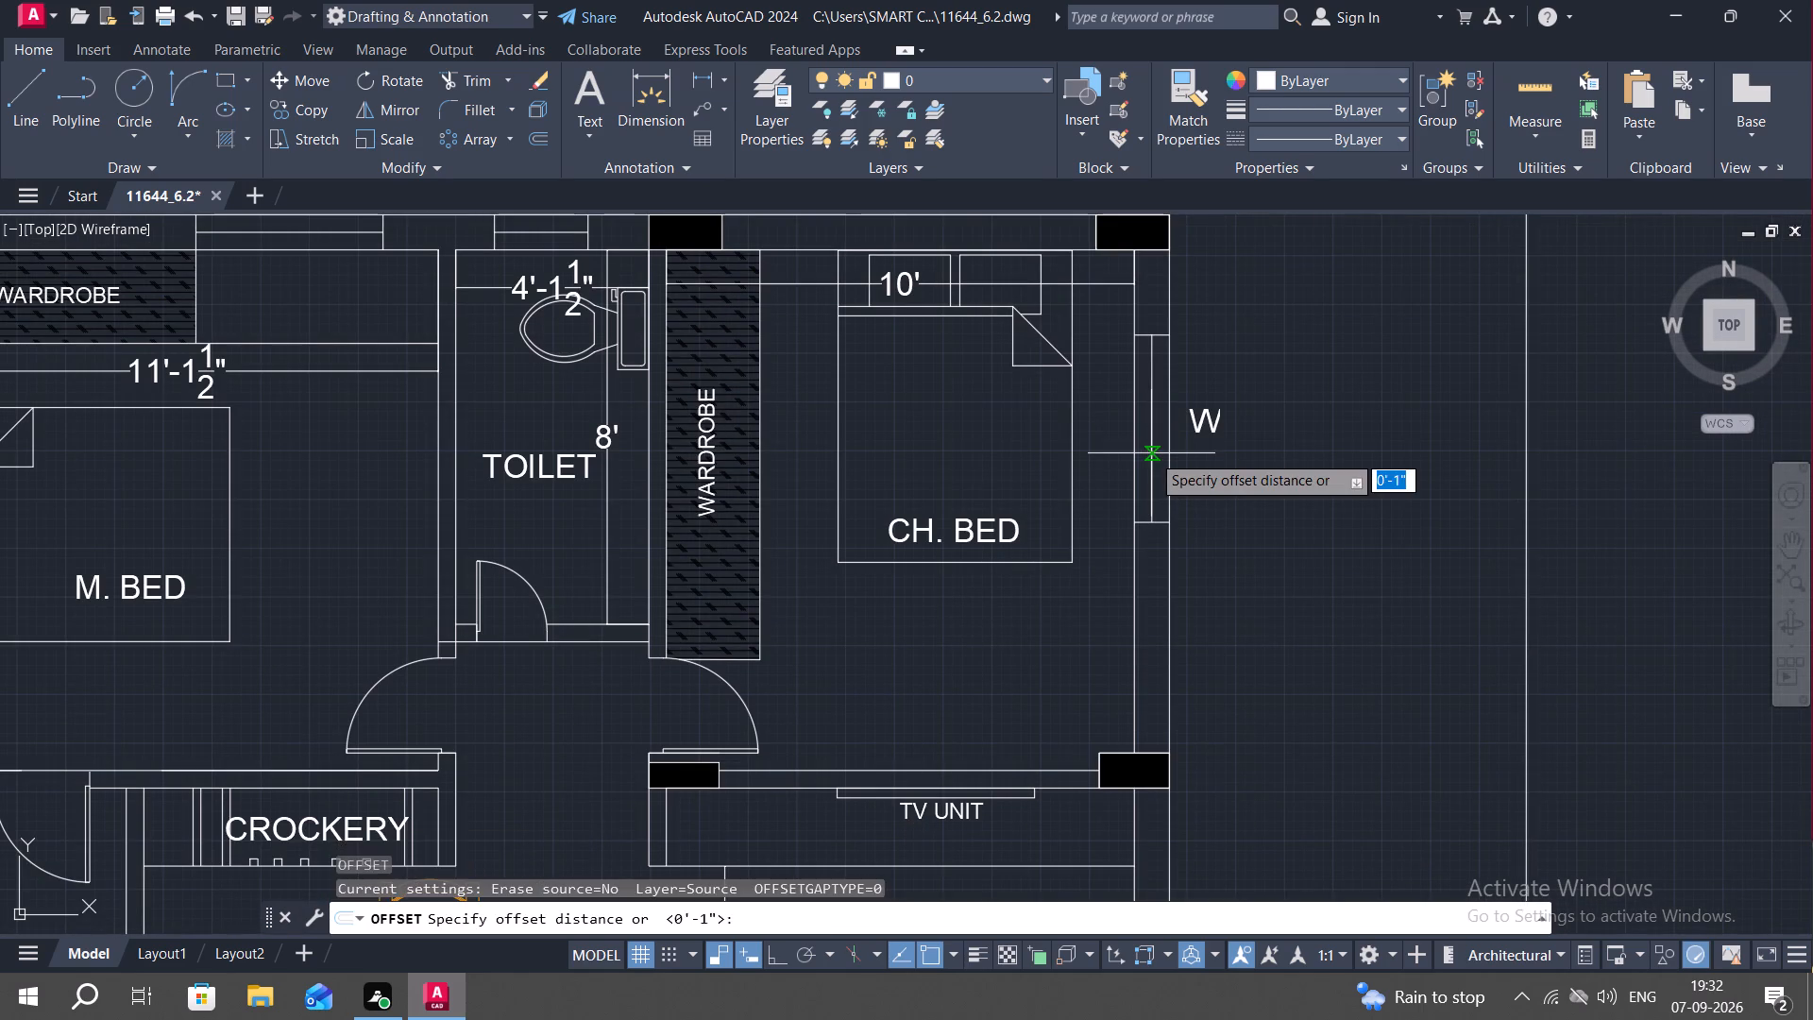
{"action": "key", "text": "space"}
{"action": "left_click", "coordinate": [1151, 455]}
{"action": "left_click", "coordinate": [1167, 467]}
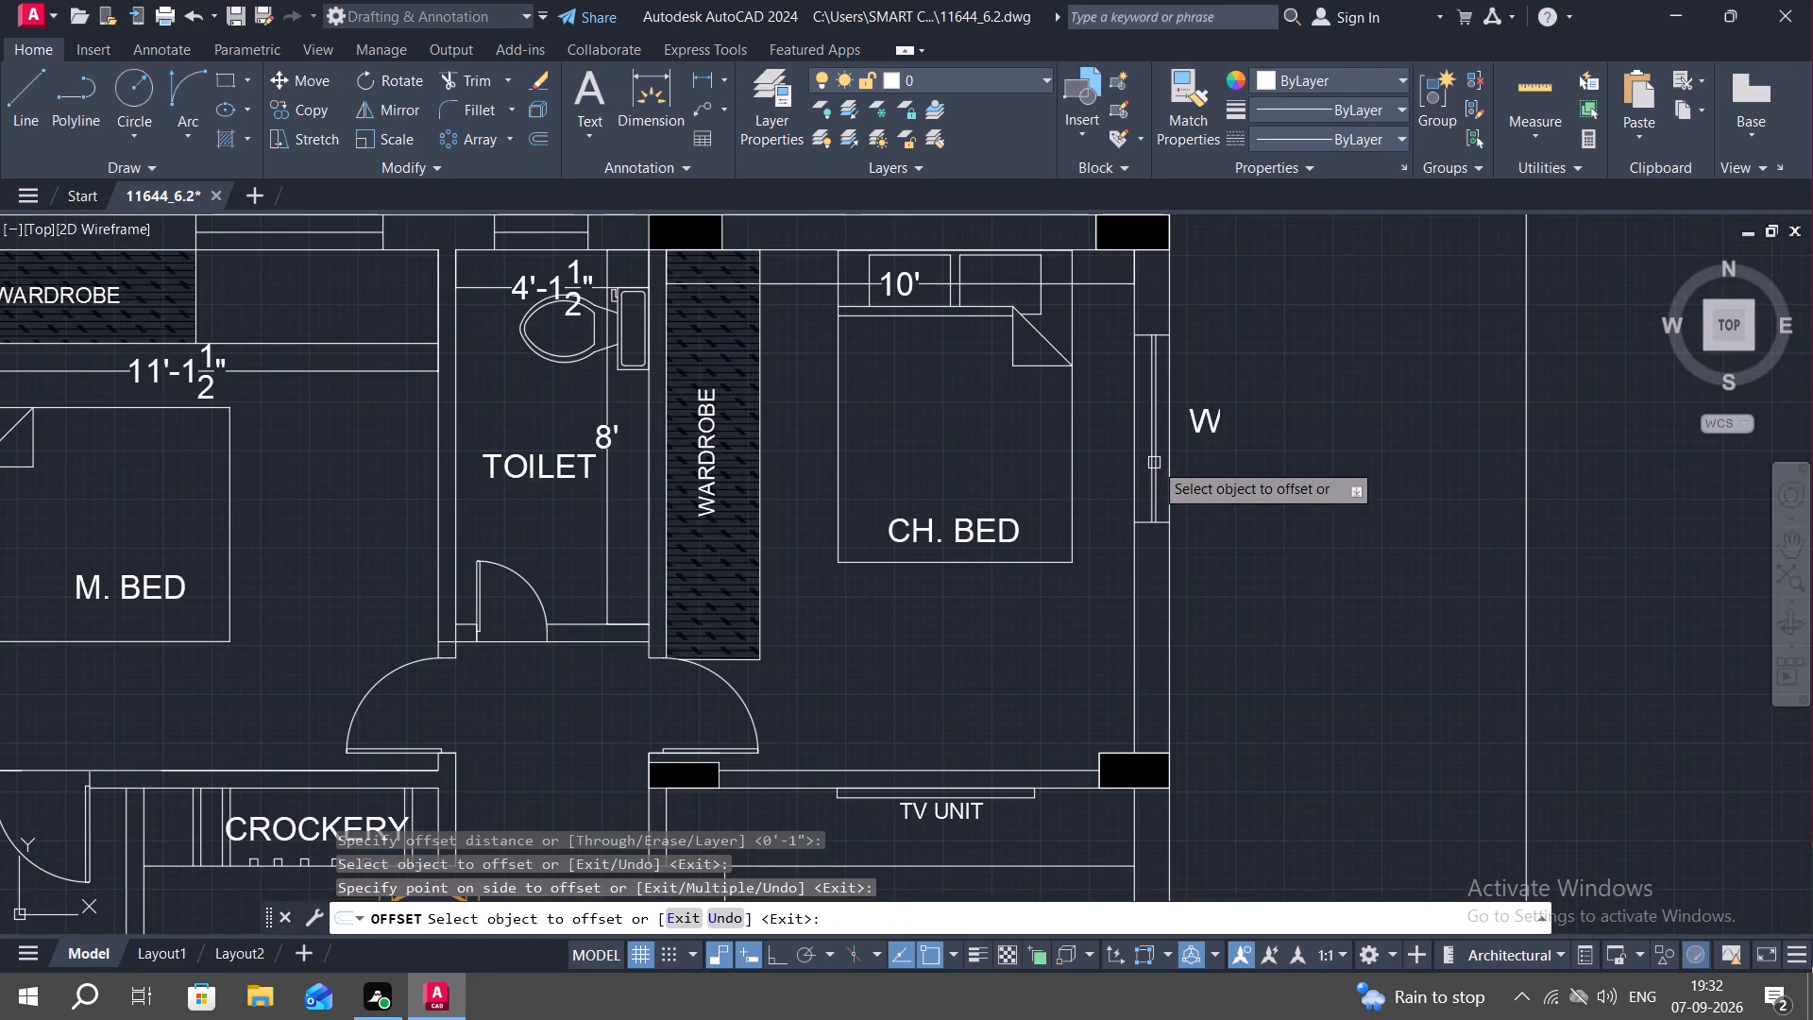
{"action": "scroll", "coordinate": [1154, 462], "scroll_direction": "up", "scroll_amount": 2}
{"action": "left_click", "coordinate": [1144, 455]}
{"action": "left_click", "coordinate": [1111, 488]}
{"action": "key", "text": "Escape"}
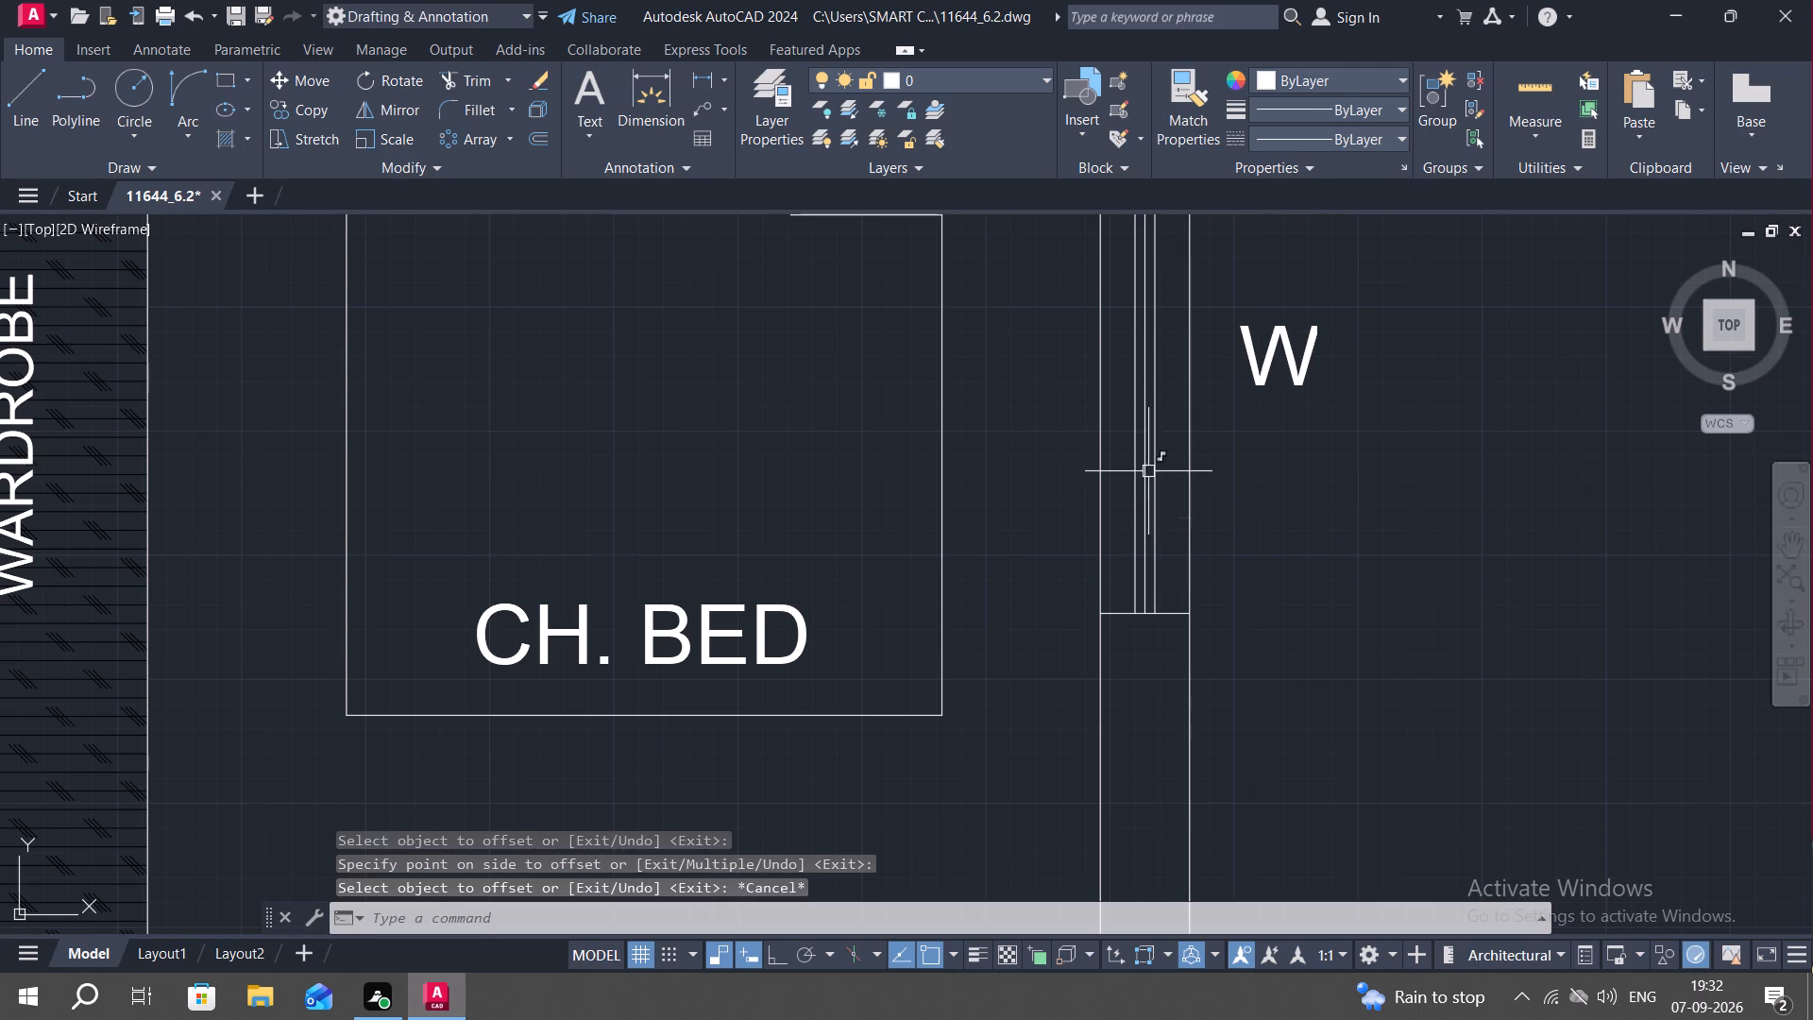
{"action": "left_click", "coordinate": [1142, 468]}
{"action": "key", "text": "Delete"}
Offset the centre line of the ventilator in the north wall of the toilet beside the CH. BED by 1" to the north.
{"action": "scroll", "coordinate": [1142, 482], "scroll_direction": "down", "scroll_amount": 1}
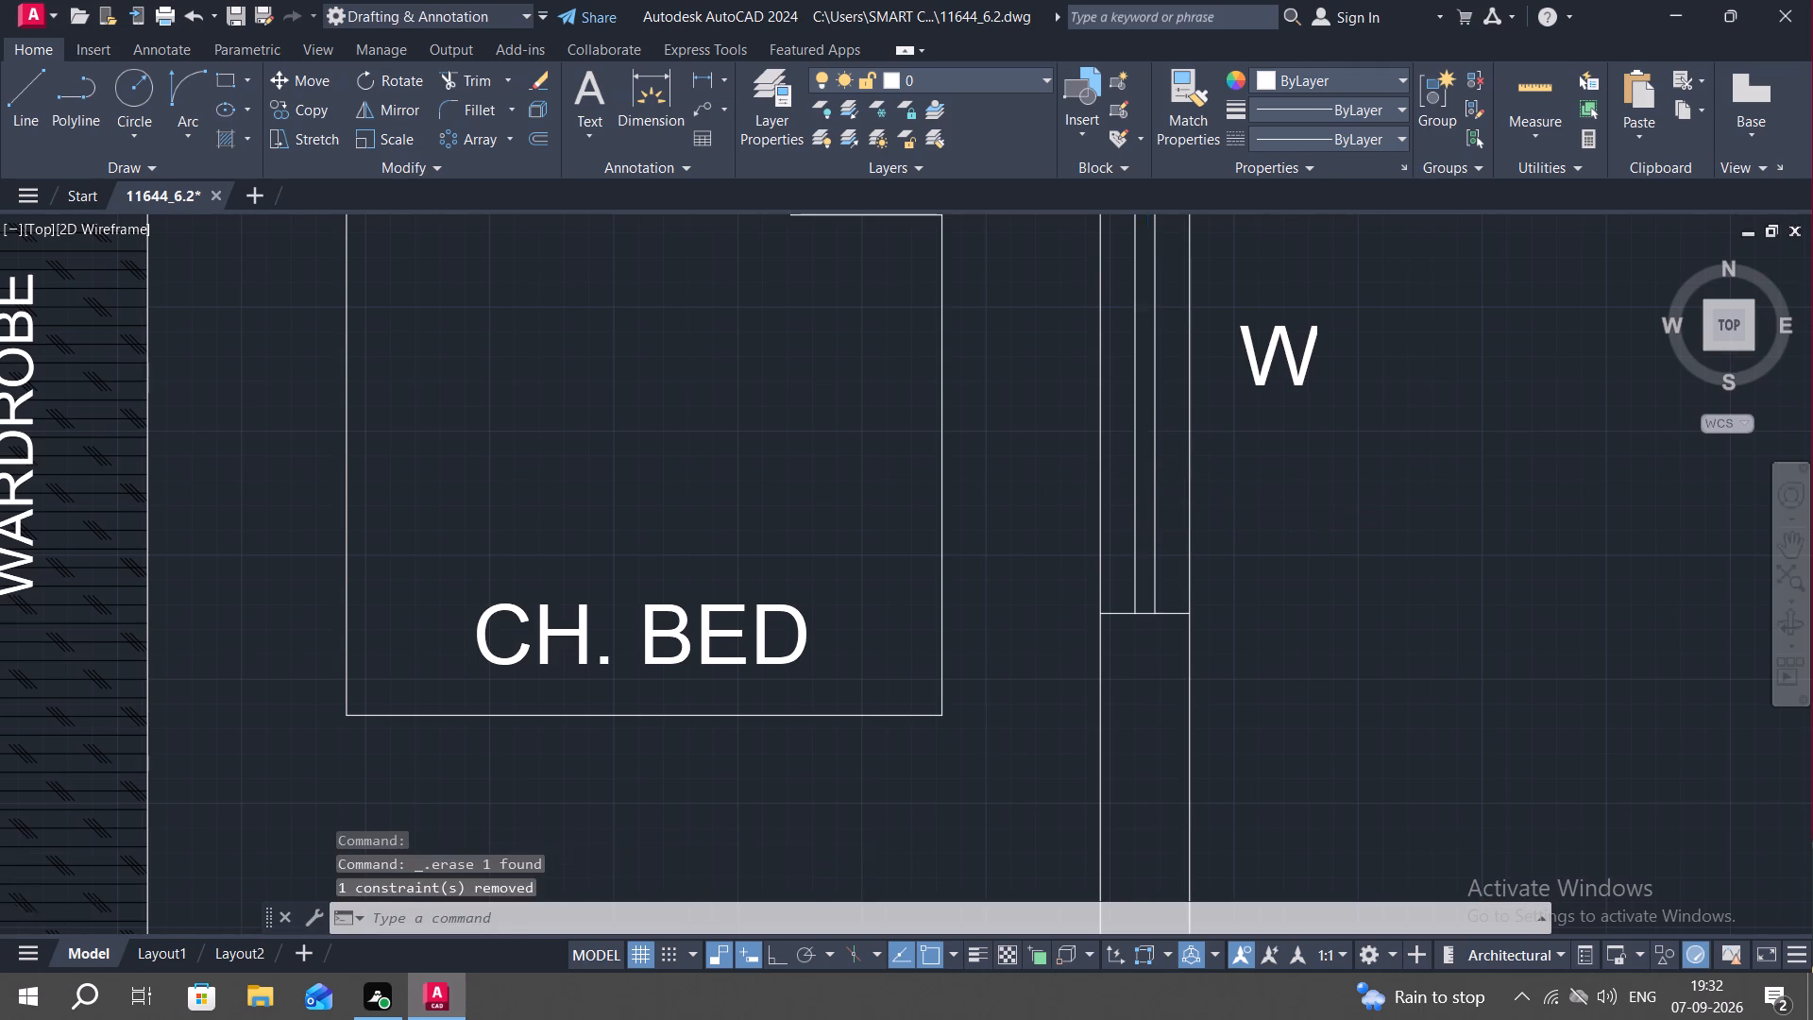
{"action": "scroll", "coordinate": [1124, 539], "scroll_direction": "down", "scroll_amount": 2}
{"action": "middle_click_drag", "start_coordinate": [1008, 429], "coordinate": [1076, 554]}
{"action": "scroll", "coordinate": [813, 507], "scroll_direction": "up", "scroll_amount": 1}
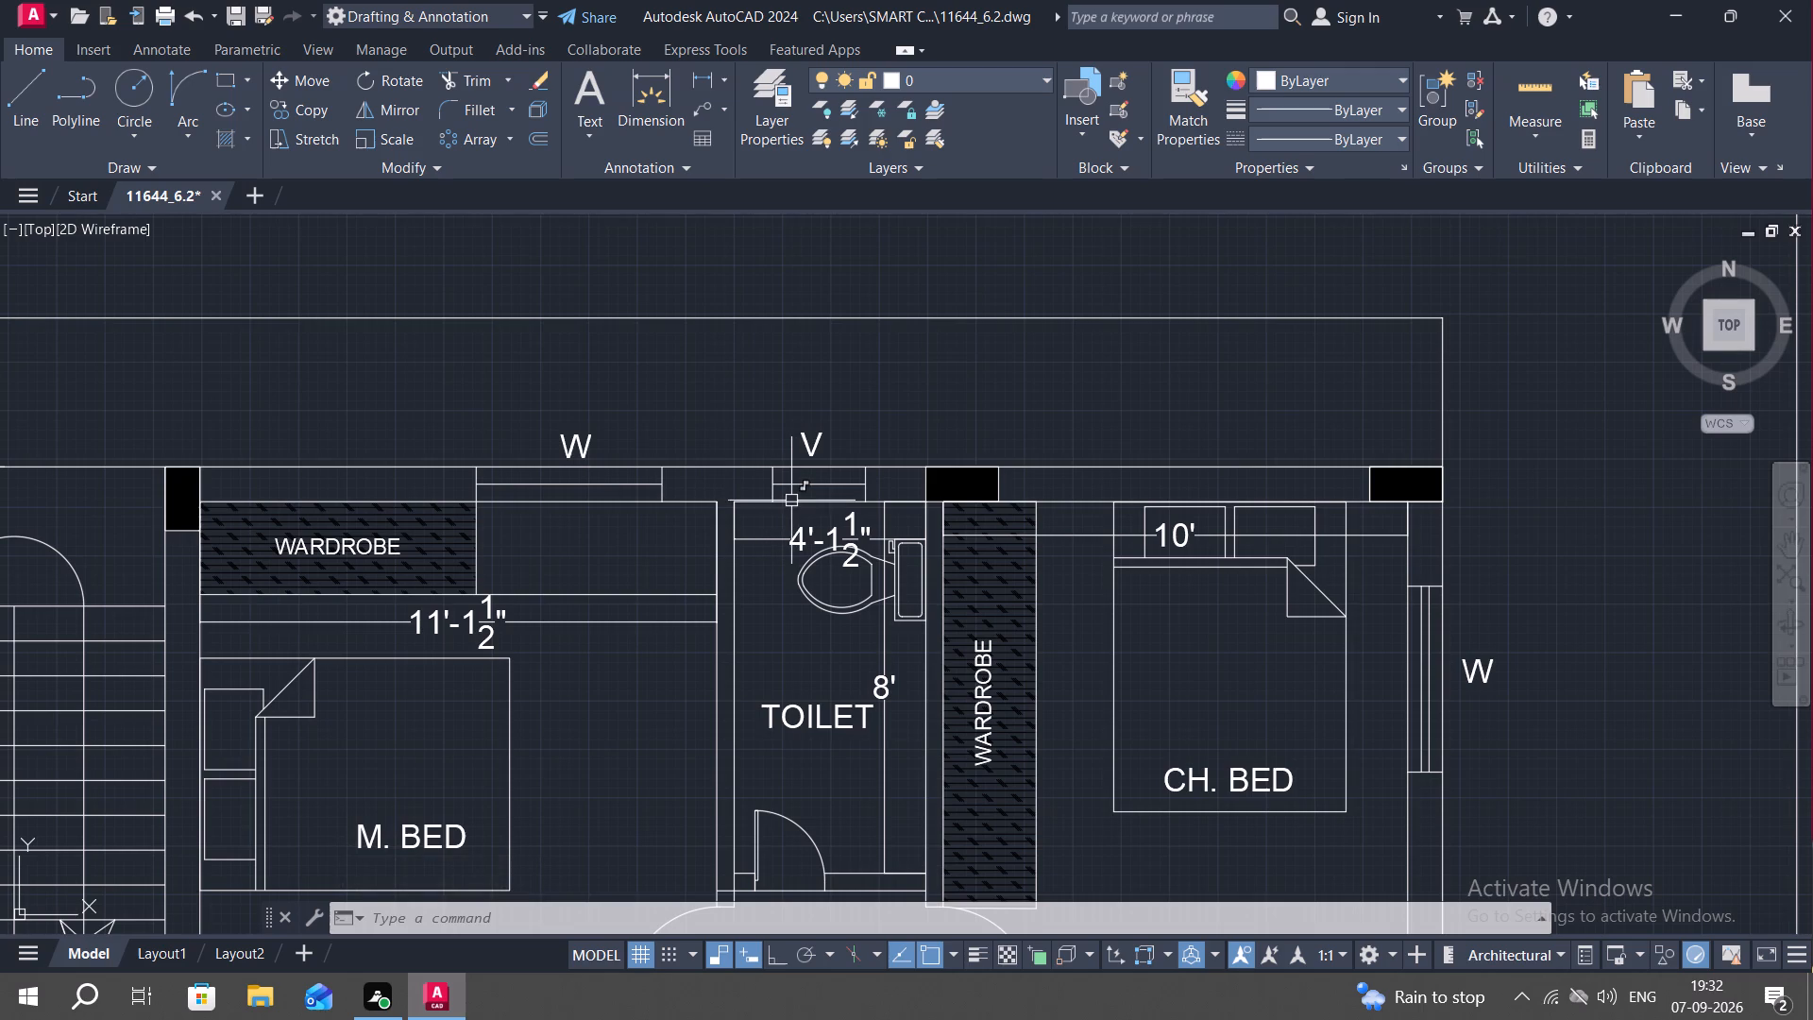
{"action": "scroll", "coordinate": [793, 501], "scroll_direction": "up", "scroll_amount": 3}
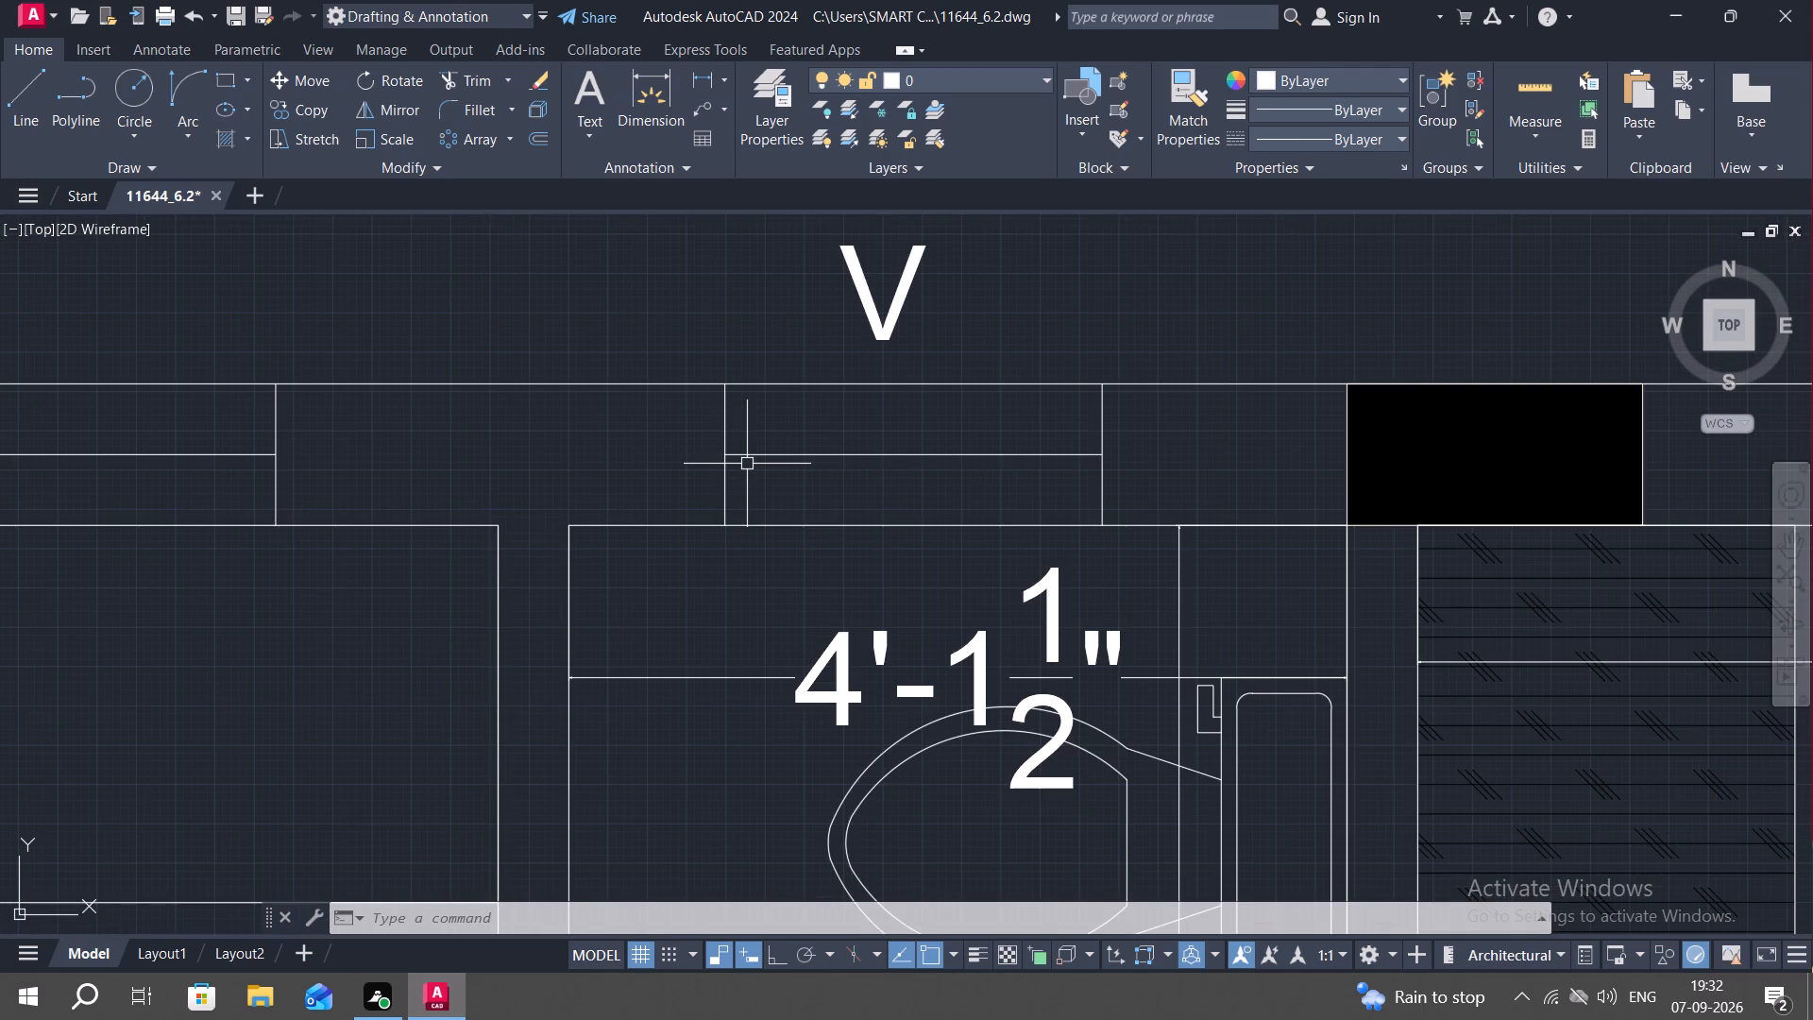
{"action": "type", "text": "O"}
{"action": "key", "text": "space"}
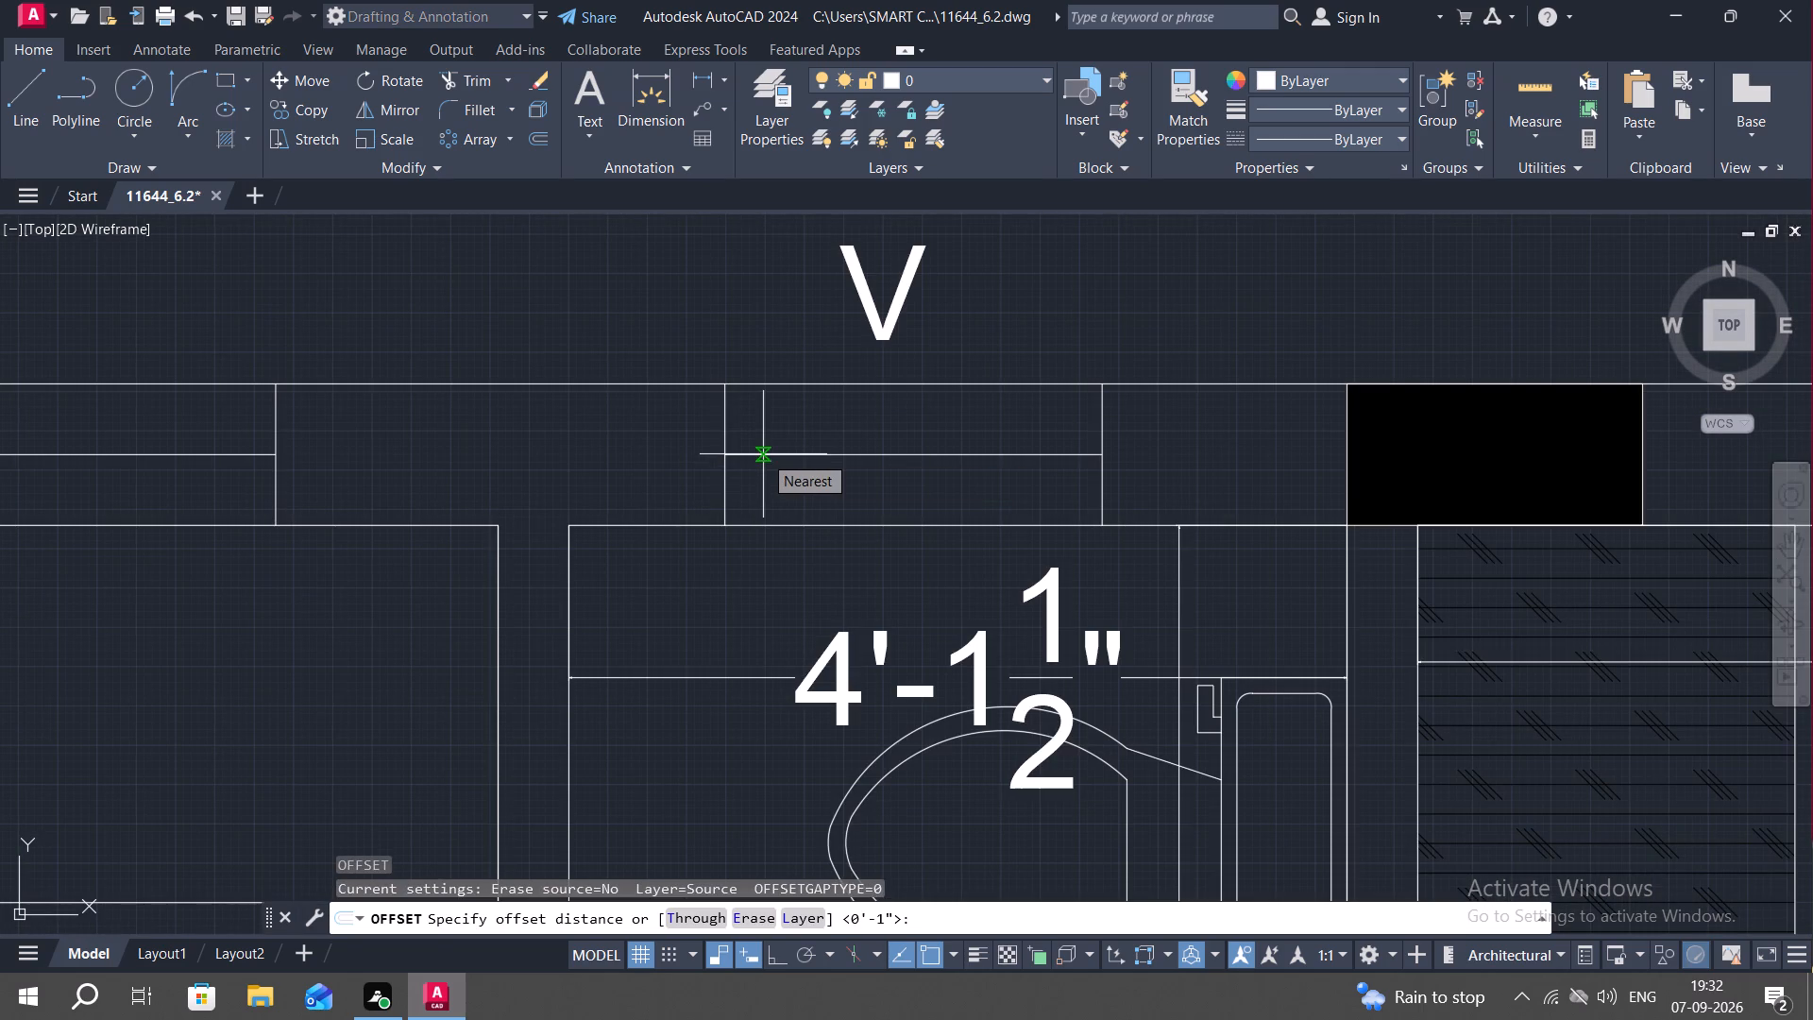
{"action": "key", "text": "space"}
{"action": "left_click", "coordinate": [770, 455]}
{"action": "left_click", "coordinate": [773, 442]}
Offset the centre line of the east unit's M. BED north window by 1" to both sides and erase the original line.
{"action": "middle_click_drag", "start_coordinate": [596, 482], "coordinate": [597, 482]}
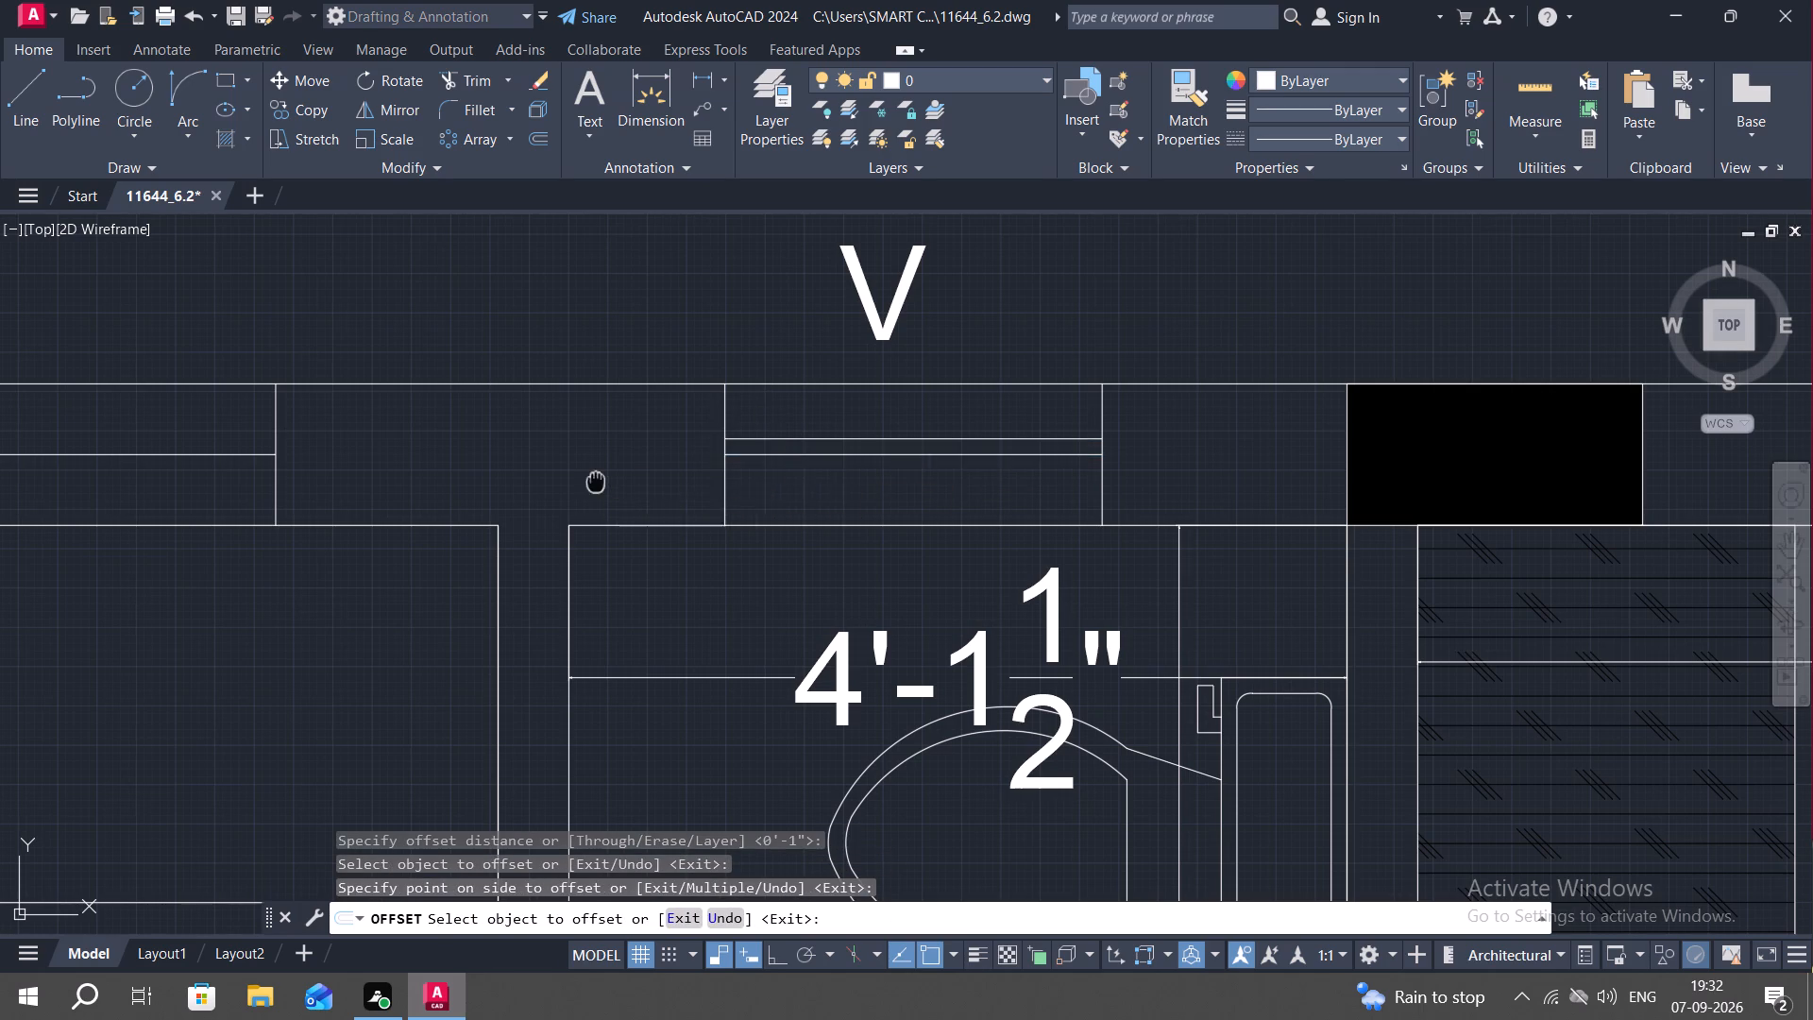
{"action": "middle_click_drag", "start_coordinate": [597, 482], "coordinate": [1075, 518]}
{"action": "left_click", "coordinate": [701, 489]}
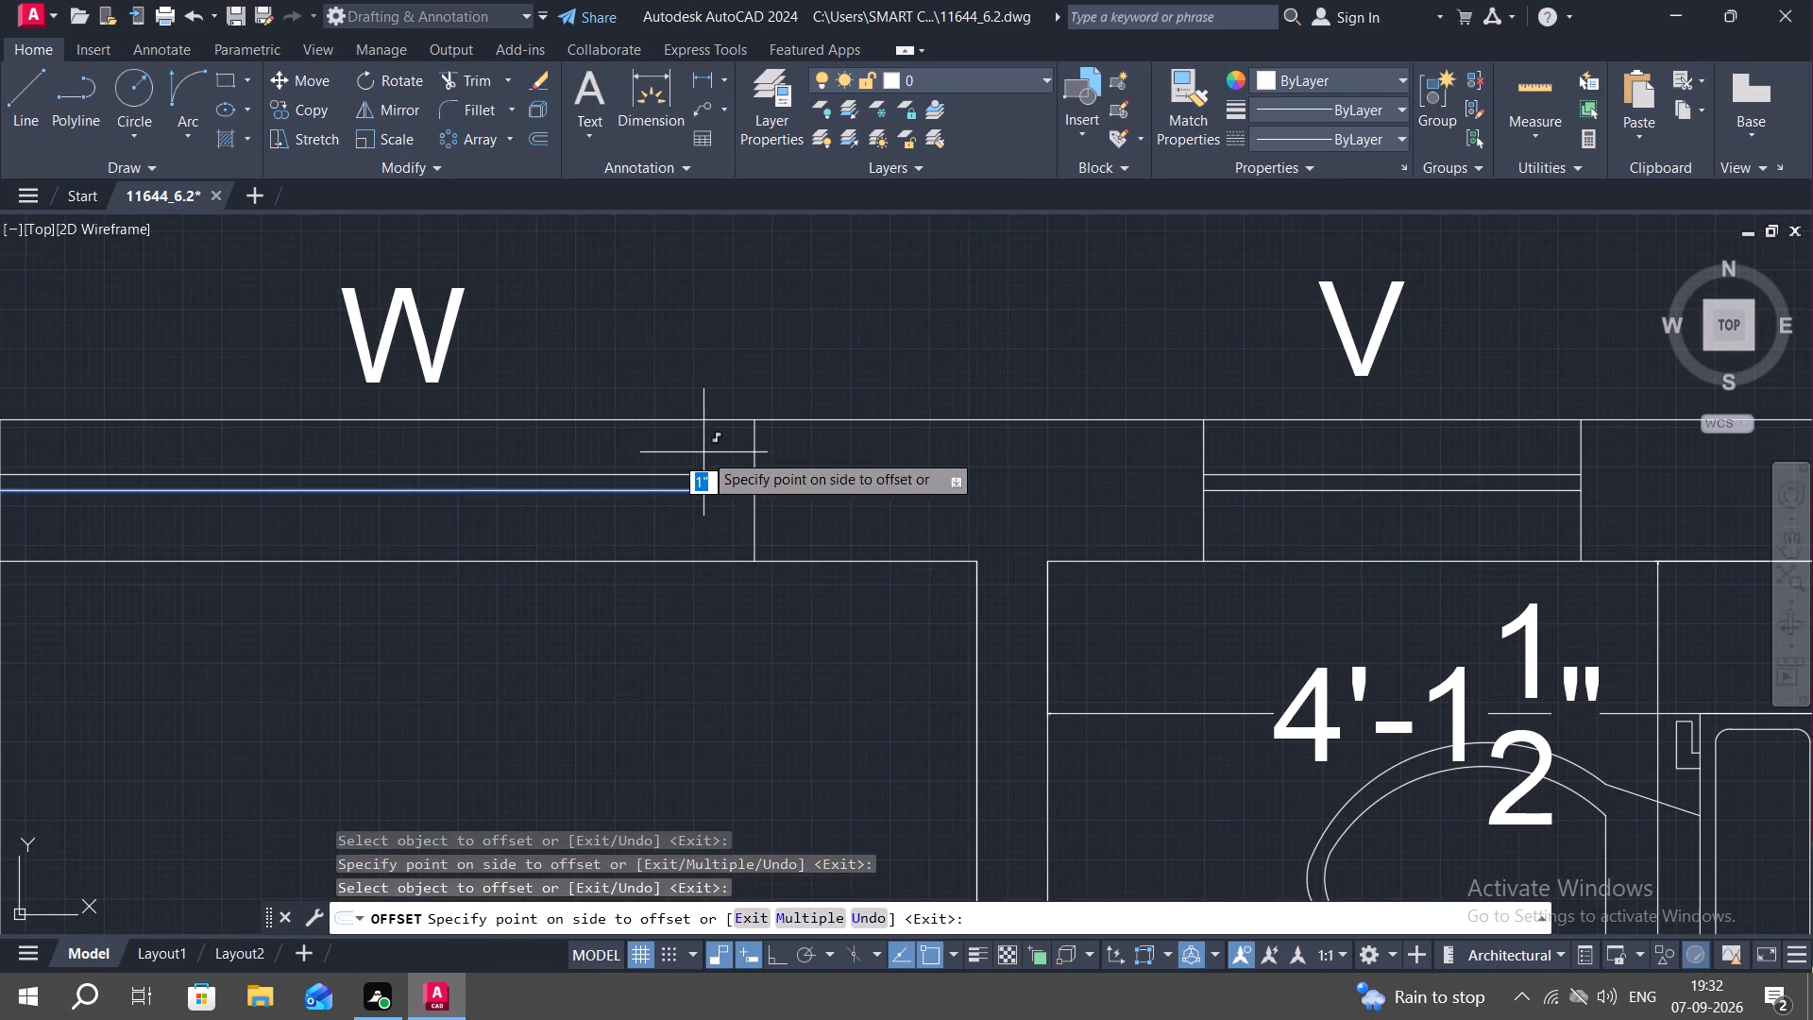
{"action": "left_click", "coordinate": [703, 452]}
{"action": "left_click", "coordinate": [710, 487]}
{"action": "left_click", "coordinate": [710, 532]}
{"action": "key", "text": "Escape"}
{"action": "left_click", "coordinate": [697, 492]}
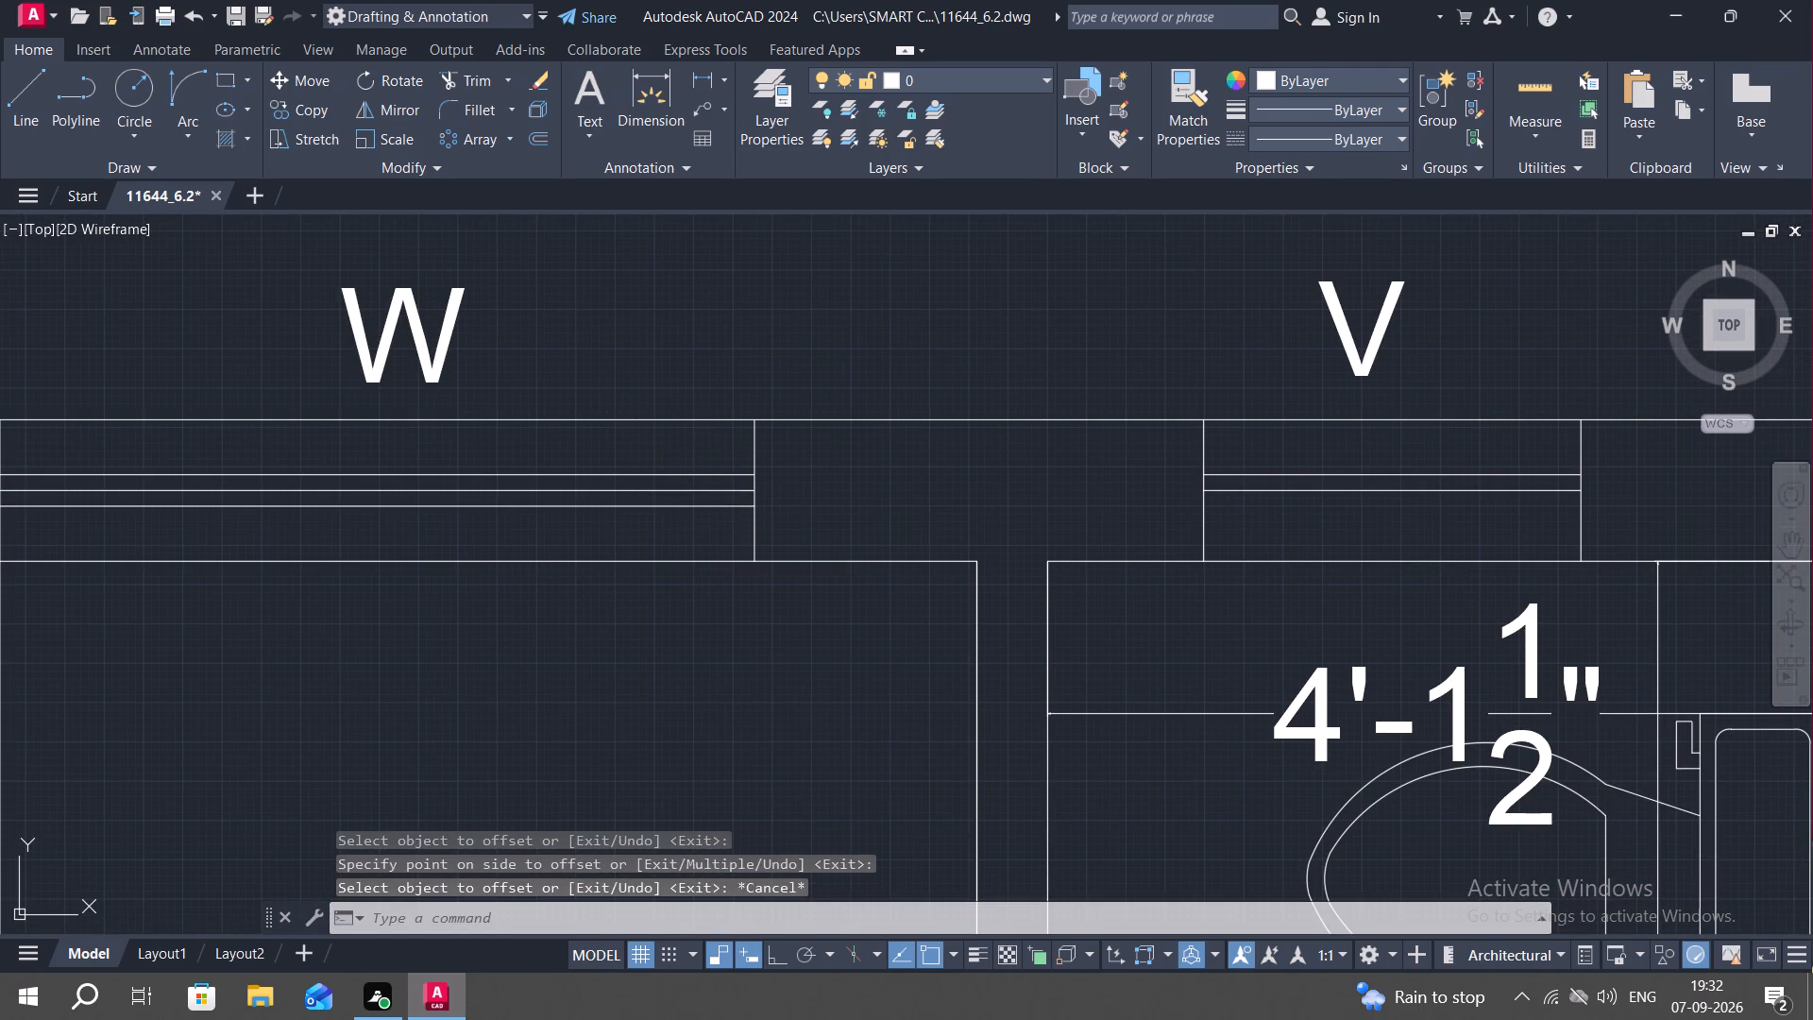
{"action": "key", "text": "Delete"}
Offset the centre line of the north window in the bedroom just west of the staircase by 1" to both sides.
{"action": "scroll", "coordinate": [654, 598], "scroll_direction": "down", "scroll_amount": 2}
{"action": "middle_click_drag", "start_coordinate": [526, 575], "coordinate": [1373, 552]}
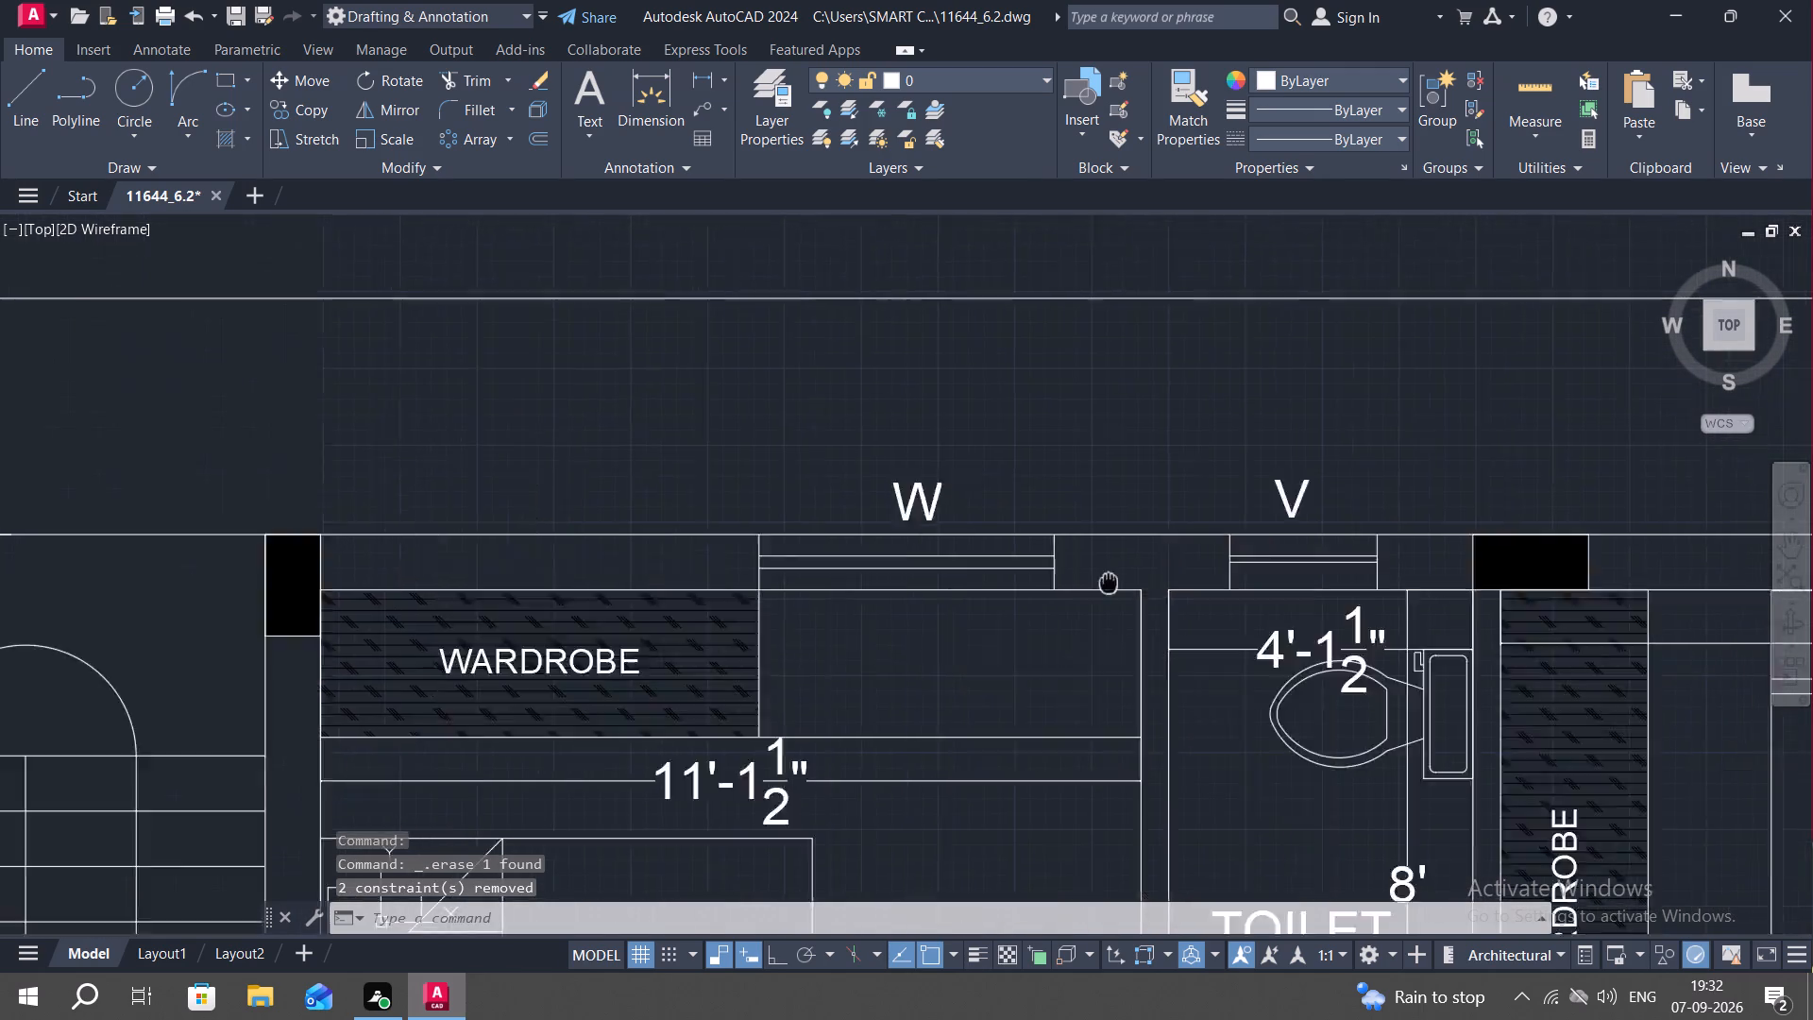
{"action": "middle_click_drag", "start_coordinate": [1373, 552], "coordinate": [1491, 568]}
{"action": "middle_click_drag", "start_coordinate": [679, 611], "coordinate": [1601, 530]}
{"action": "key", "text": "space"}
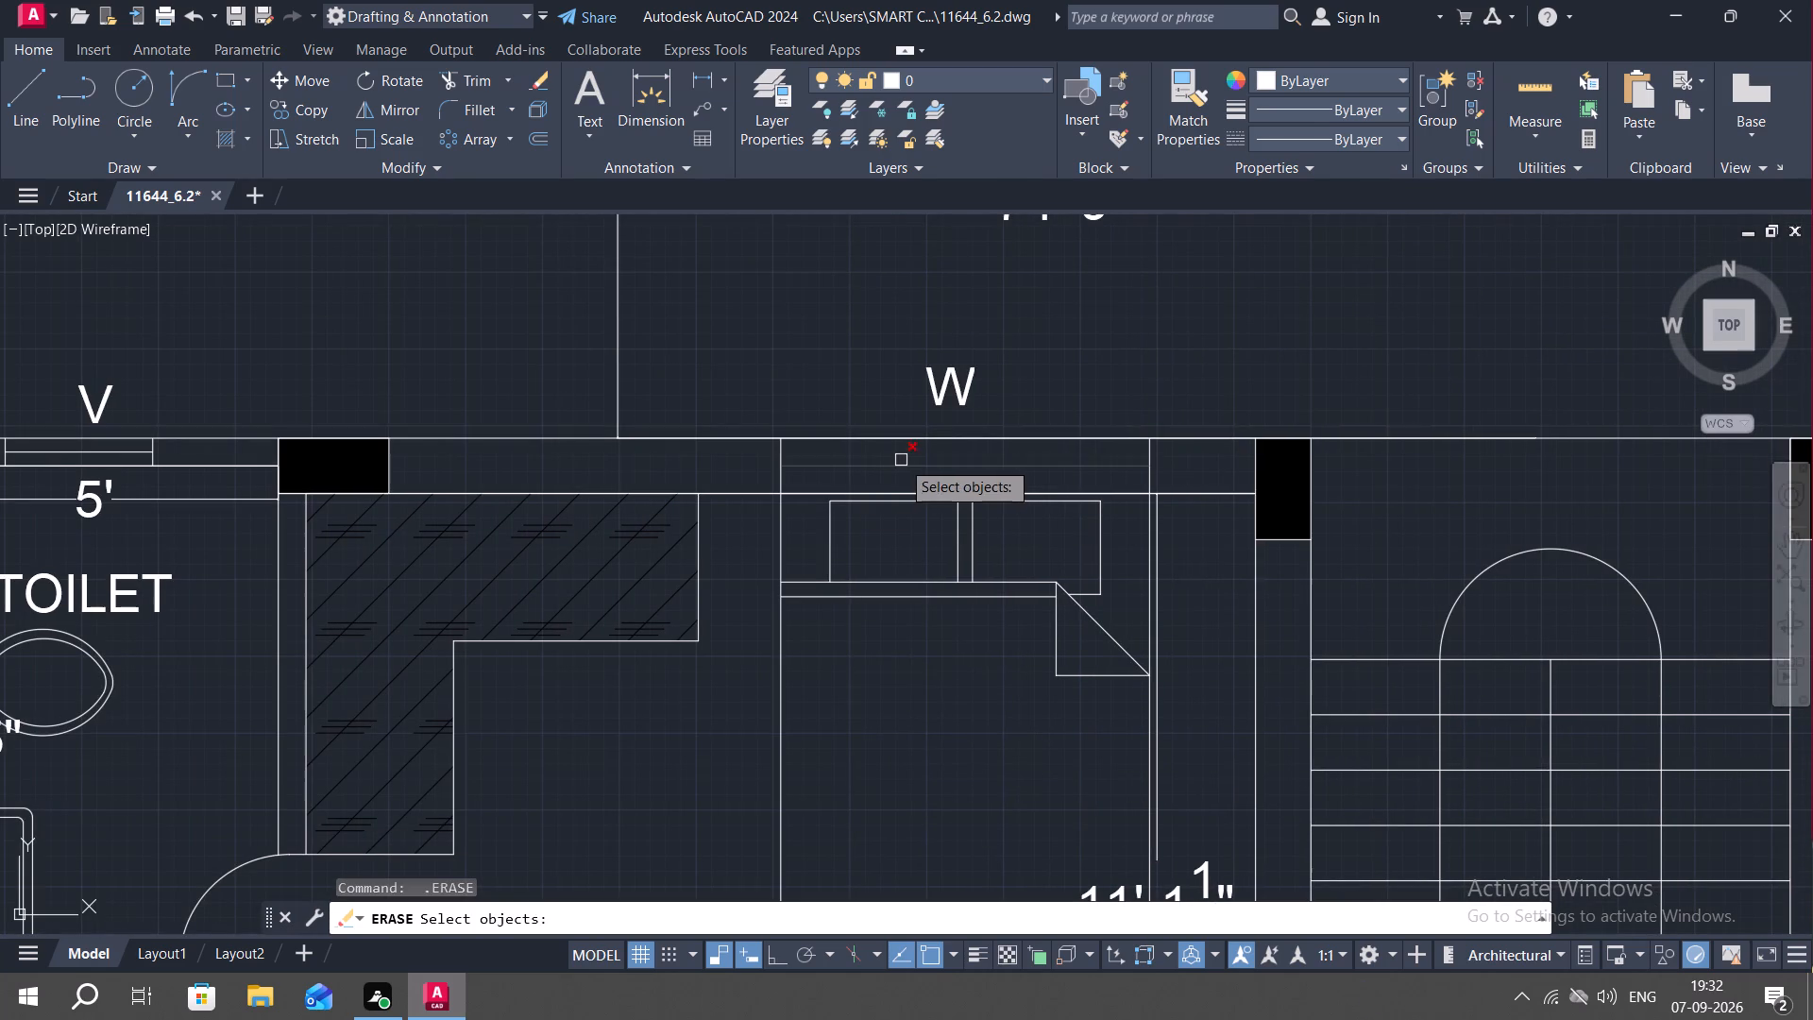
{"action": "key", "text": "Escape"}
{"action": "type", "text": "O"}
{"action": "key", "text": "space"}
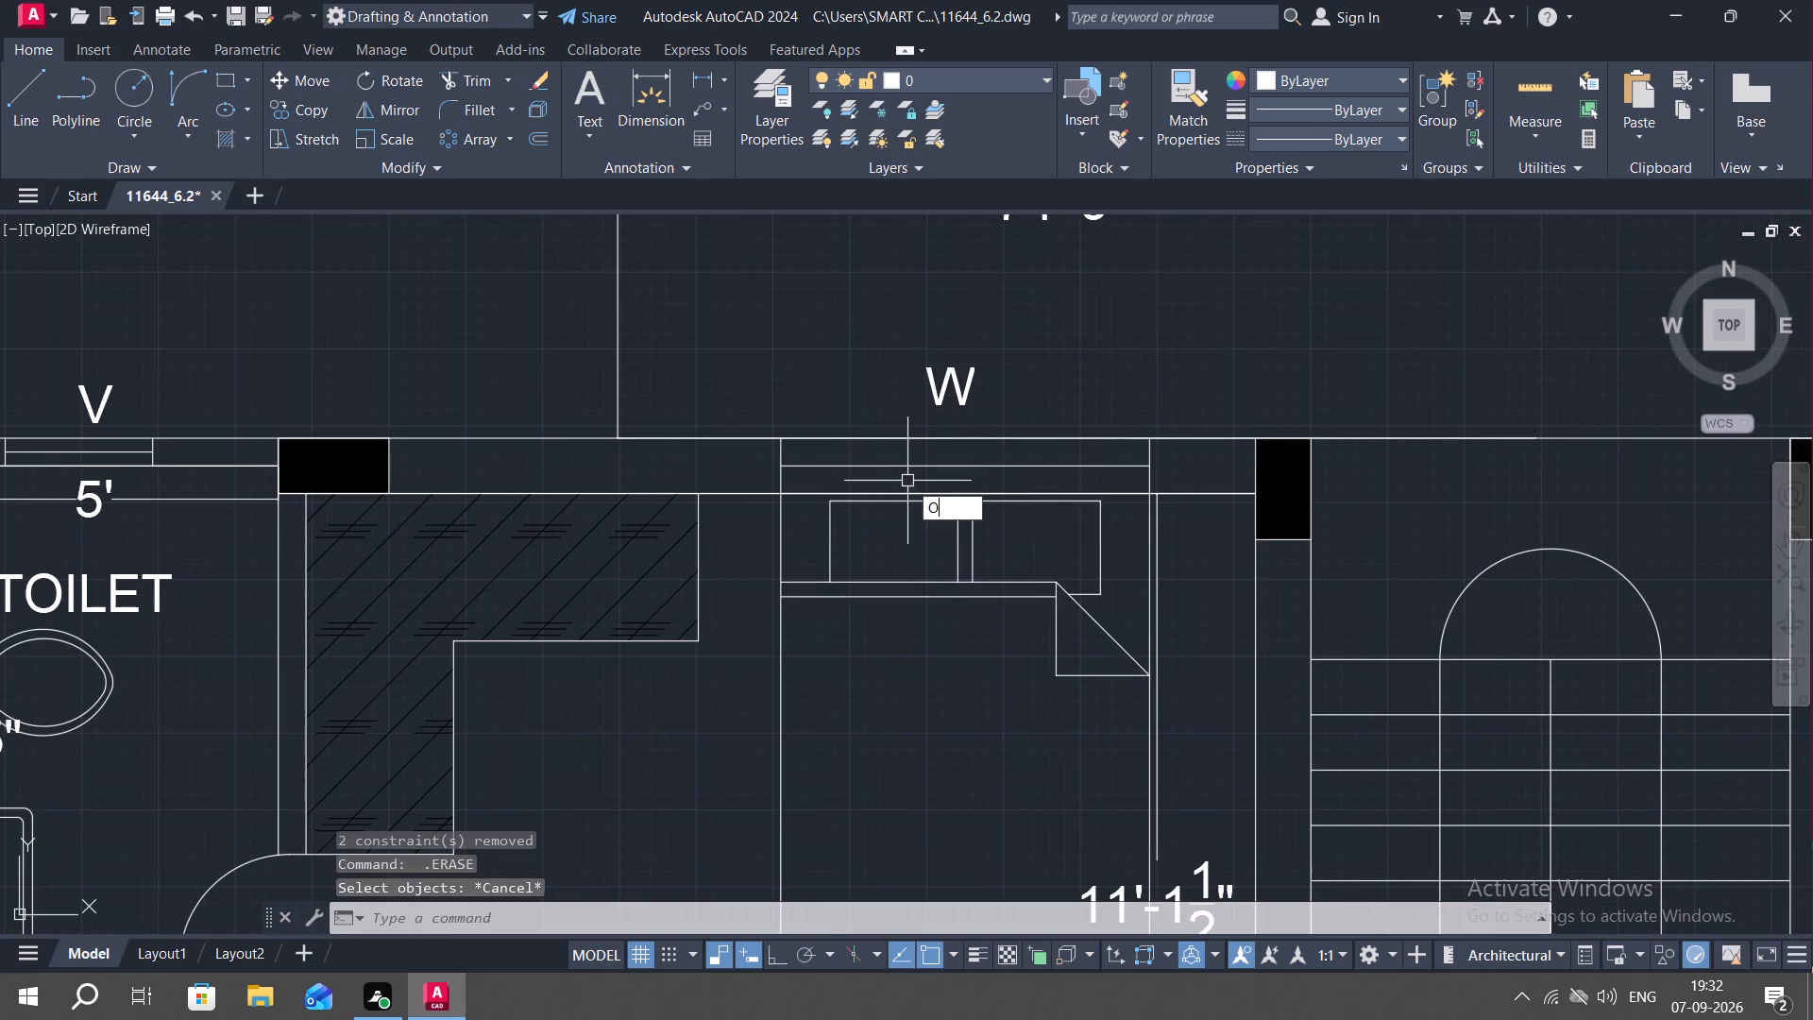
{"action": "key", "text": "space"}
{"action": "left_click", "coordinate": [916, 467]}
{"action": "left_click", "coordinate": [919, 454]}
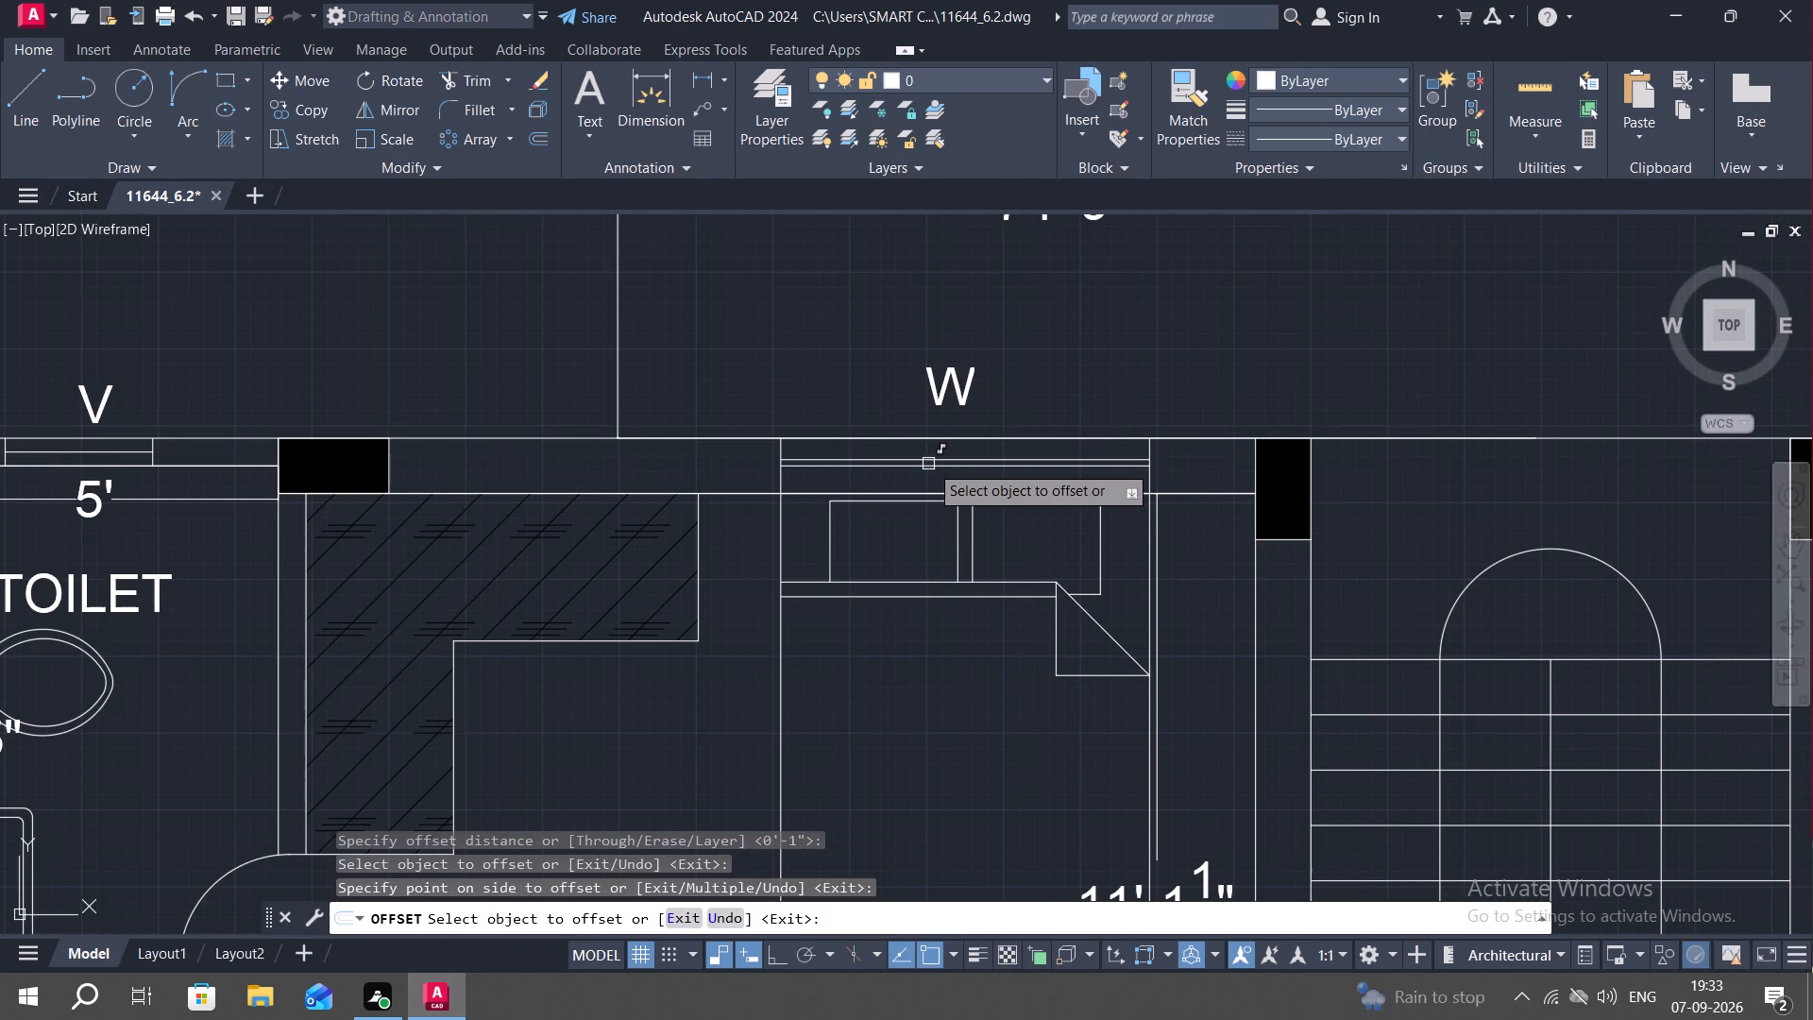
{"action": "left_click", "coordinate": [930, 465]}
{"action": "left_click", "coordinate": [929, 493]}
{"action": "scroll", "coordinate": [932, 472], "scroll_direction": "up", "scroll_amount": 2}
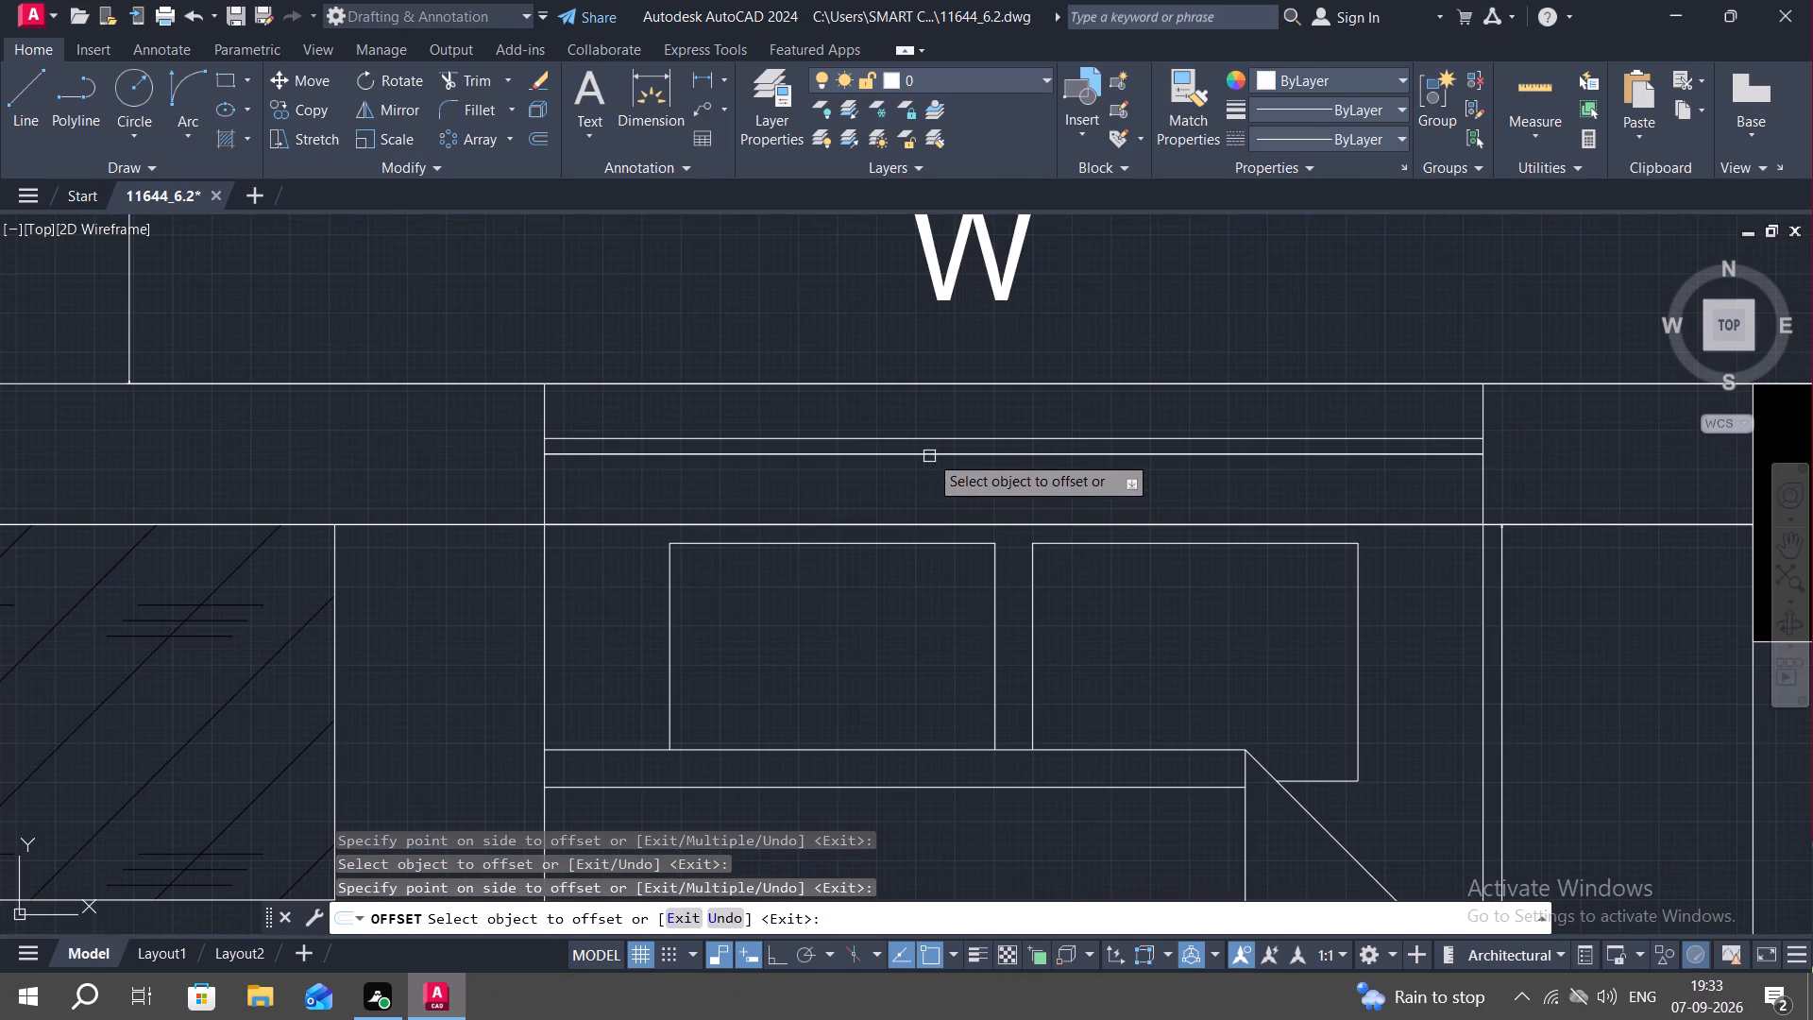
{"action": "left_click", "coordinate": [929, 454]}
{"action": "left_click", "coordinate": [934, 483]}
{"action": "key", "text": "space"}
Erase the overlapping centre lines between the two glazing lines of the north window just west of the staircase.
{"action": "left_click", "coordinate": [936, 454]}
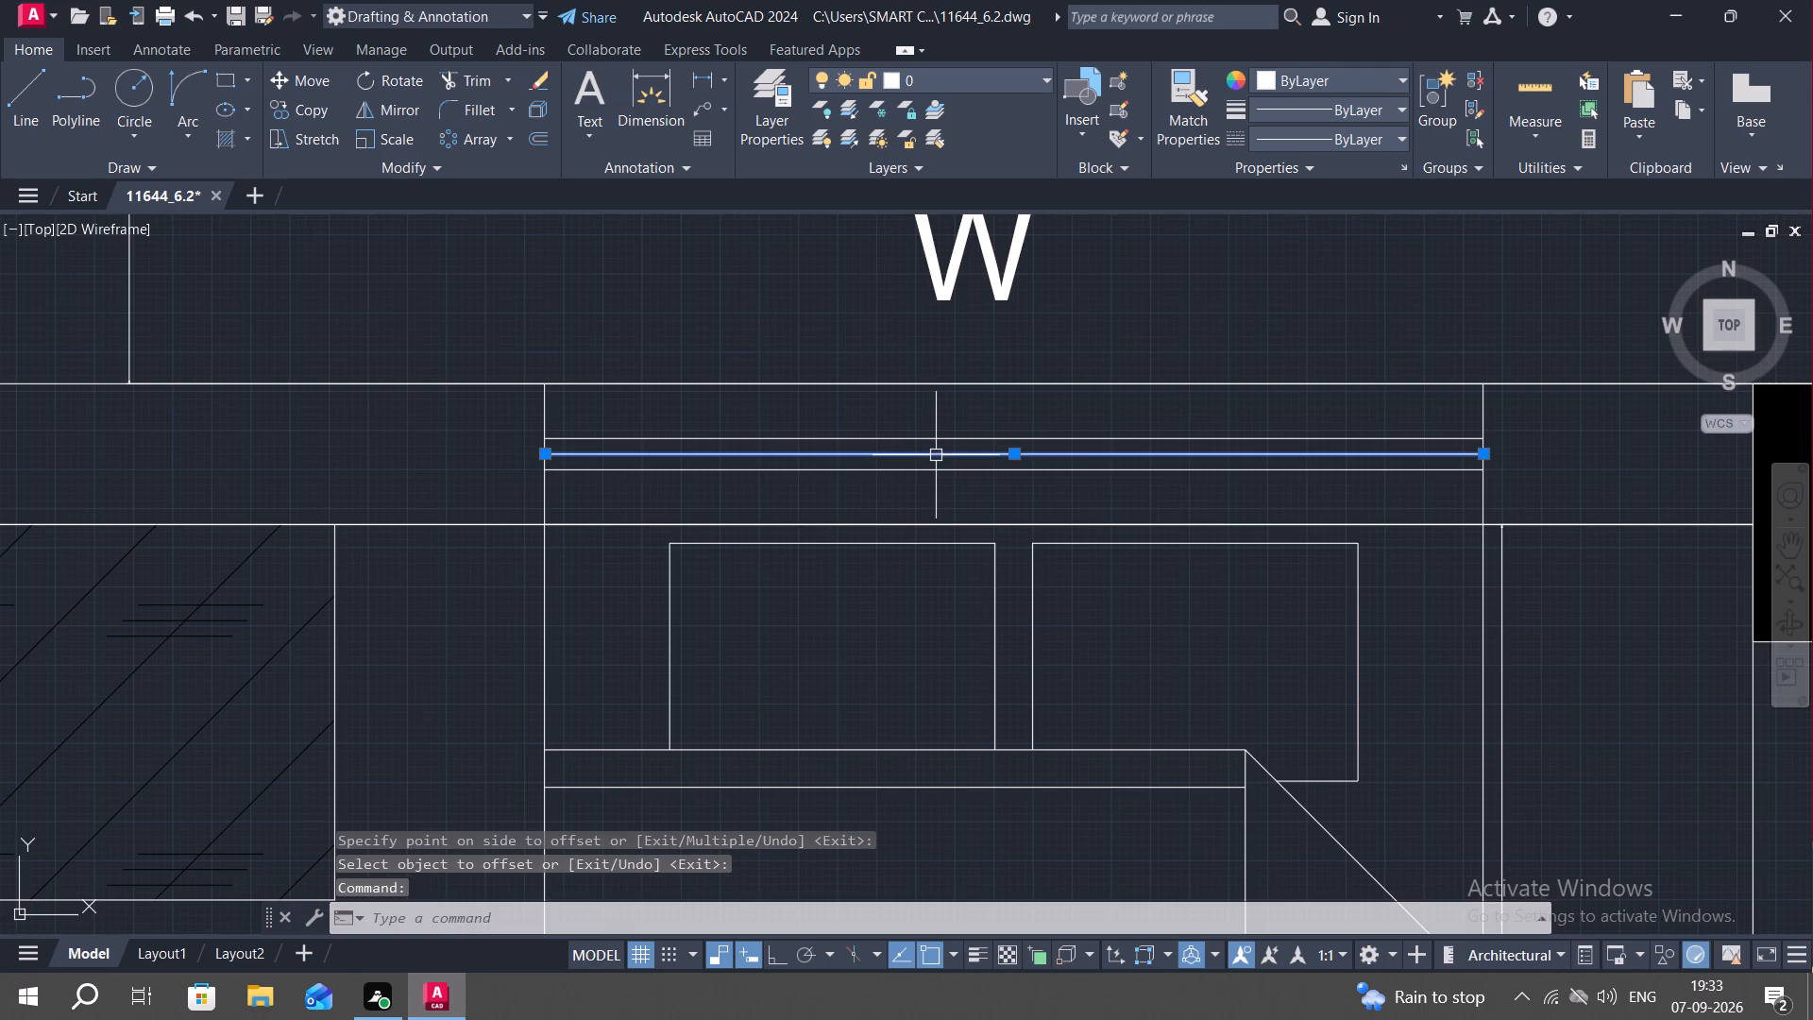
{"action": "key", "text": "Delete"}
{"action": "scroll", "coordinate": [867, 517], "scroll_direction": "down", "scroll_amount": 3}
{"action": "scroll", "coordinate": [869, 505], "scroll_direction": "up", "scroll_amount": 4}
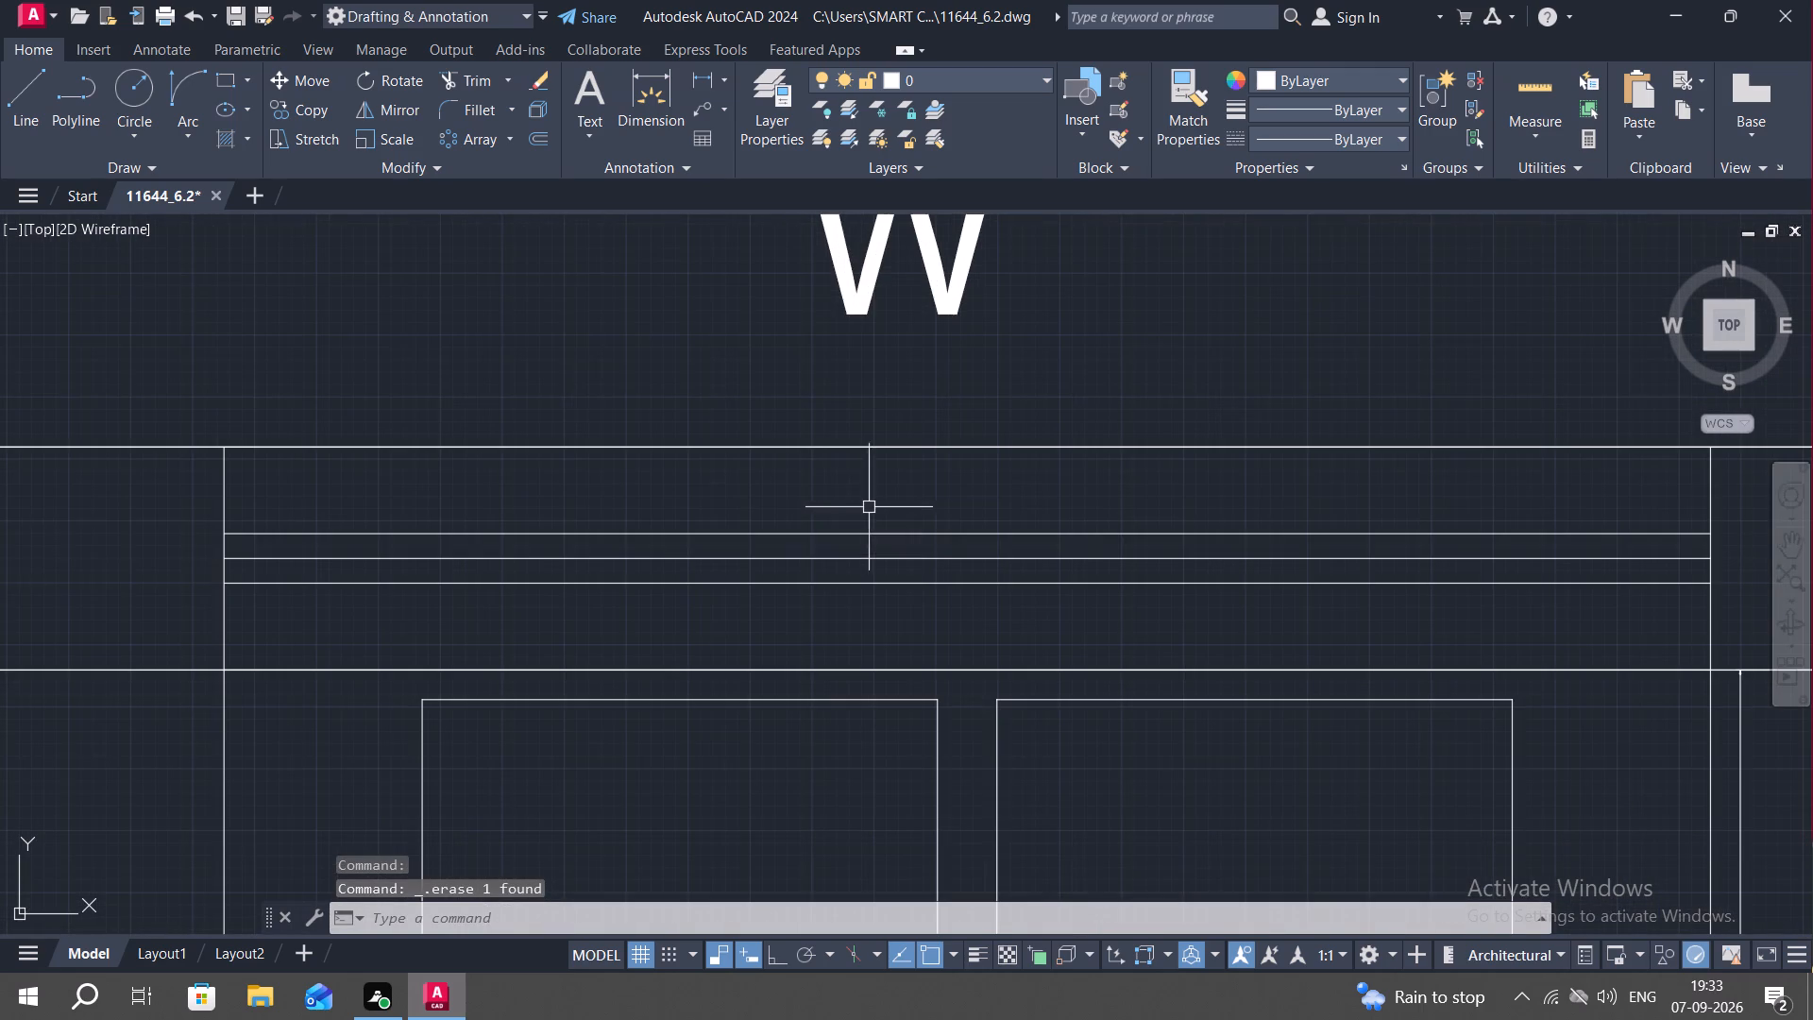
{"action": "left_click", "coordinate": [858, 558]}
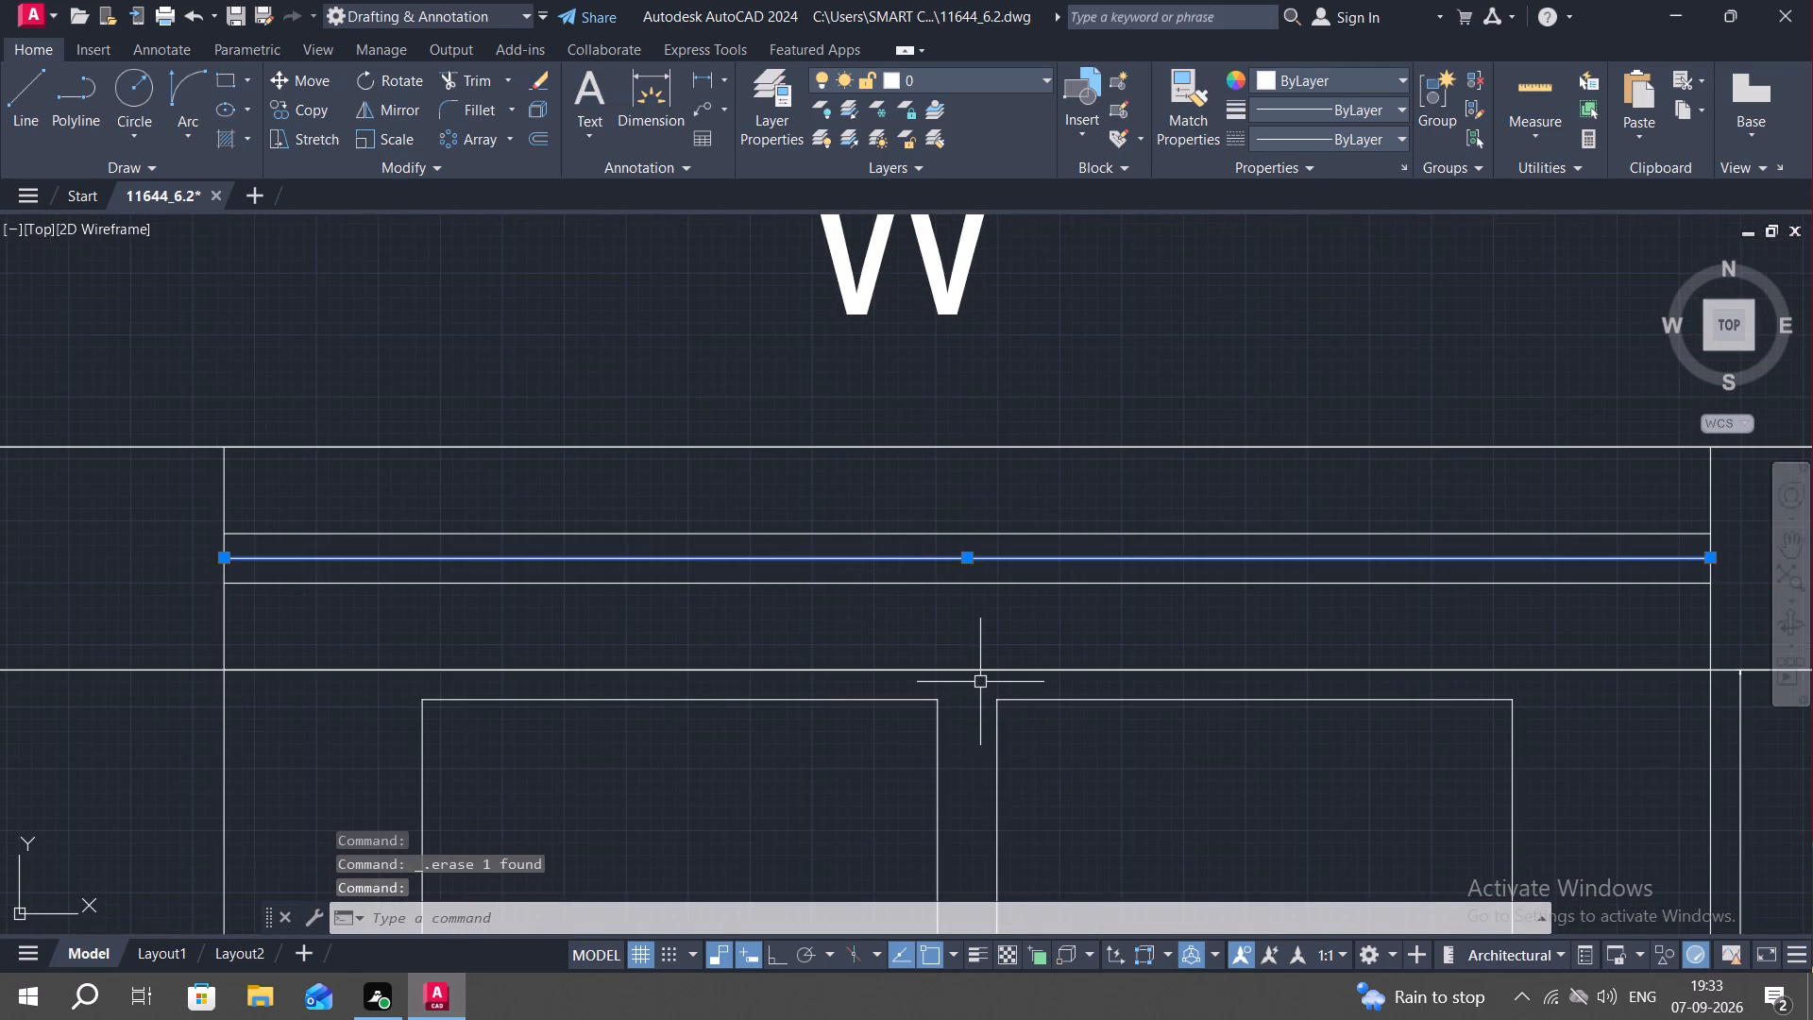
{"action": "key", "text": "Delete"}
Offset the centre lines of the north-wall ventilators of the two adjoining 5' wide toilets by 1" to the north.
{"action": "scroll", "coordinate": [925, 674], "scroll_direction": "down", "scroll_amount": 1}
{"action": "scroll", "coordinate": [472, 657], "scroll_direction": "down", "scroll_amount": 2}
{"action": "middle_click_drag", "start_coordinate": [208, 621], "coordinate": [1526, 535]}
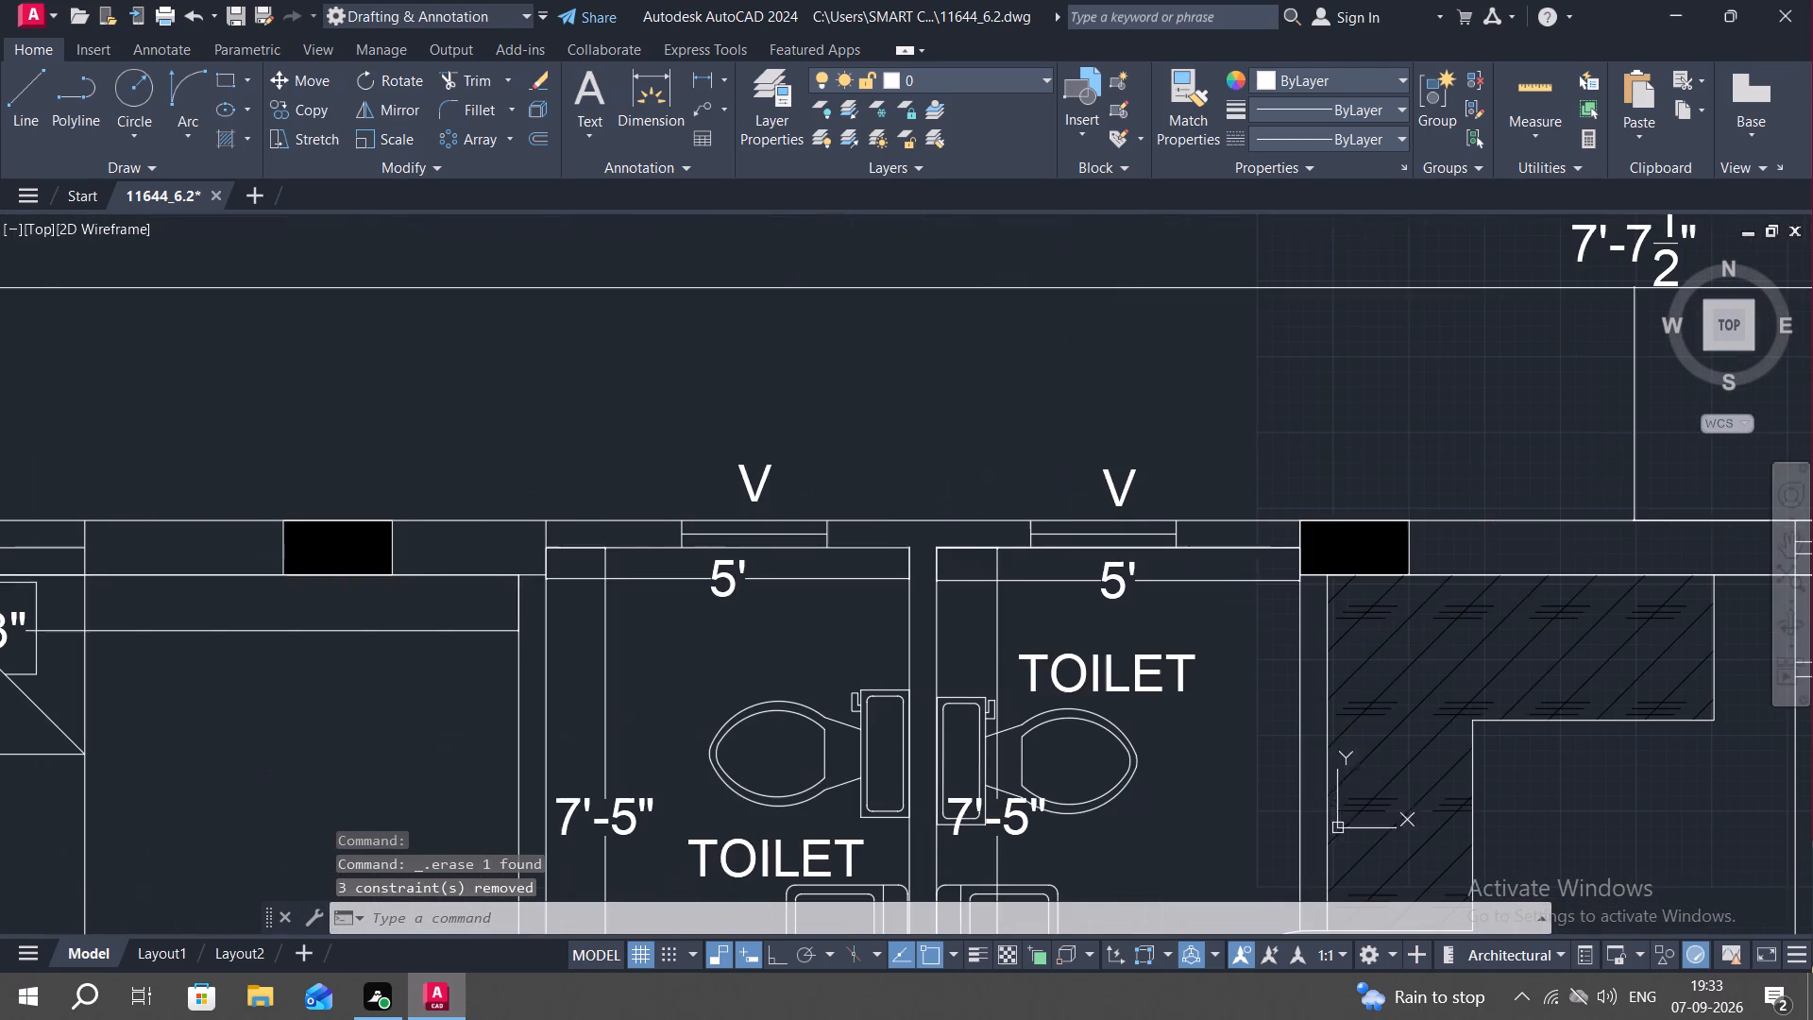
{"action": "key", "text": "Escape"}
{"action": "scroll", "coordinate": [1080, 539], "scroll_direction": "up", "scroll_amount": 2}
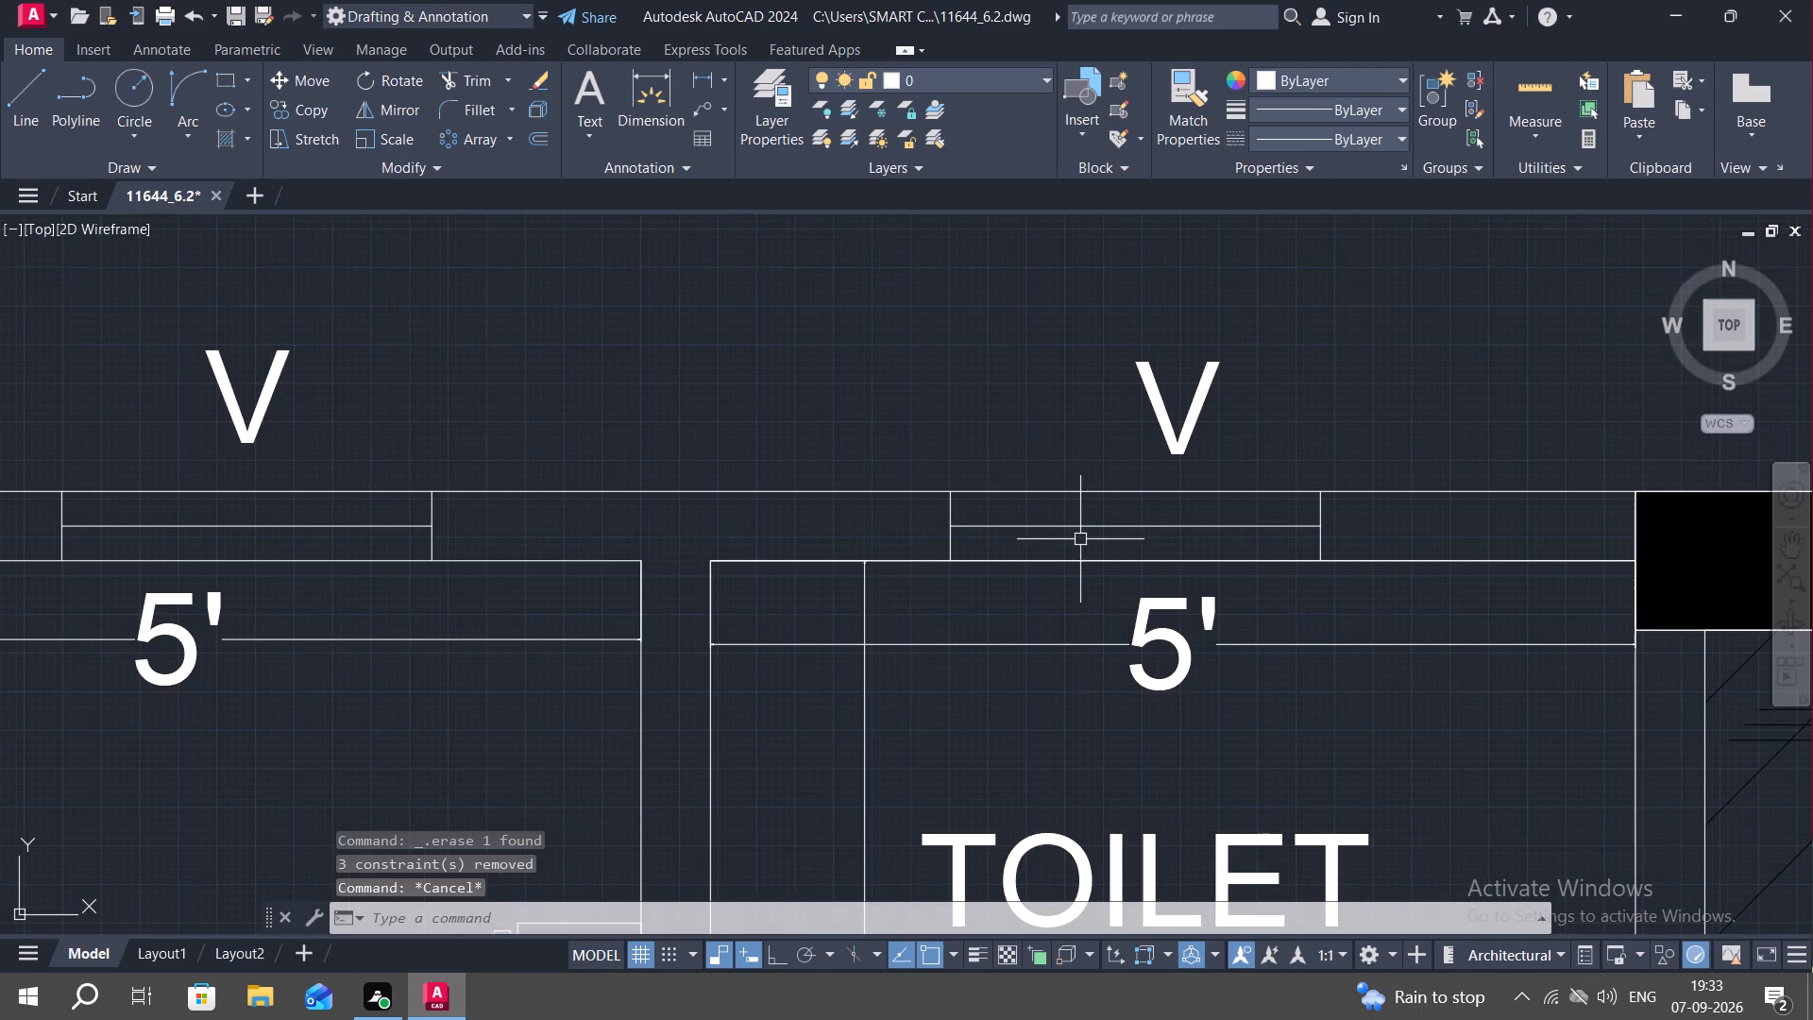
{"action": "key", "text": "space"}
{"action": "key", "text": "Escape"}
{"action": "type", "text": "O"}
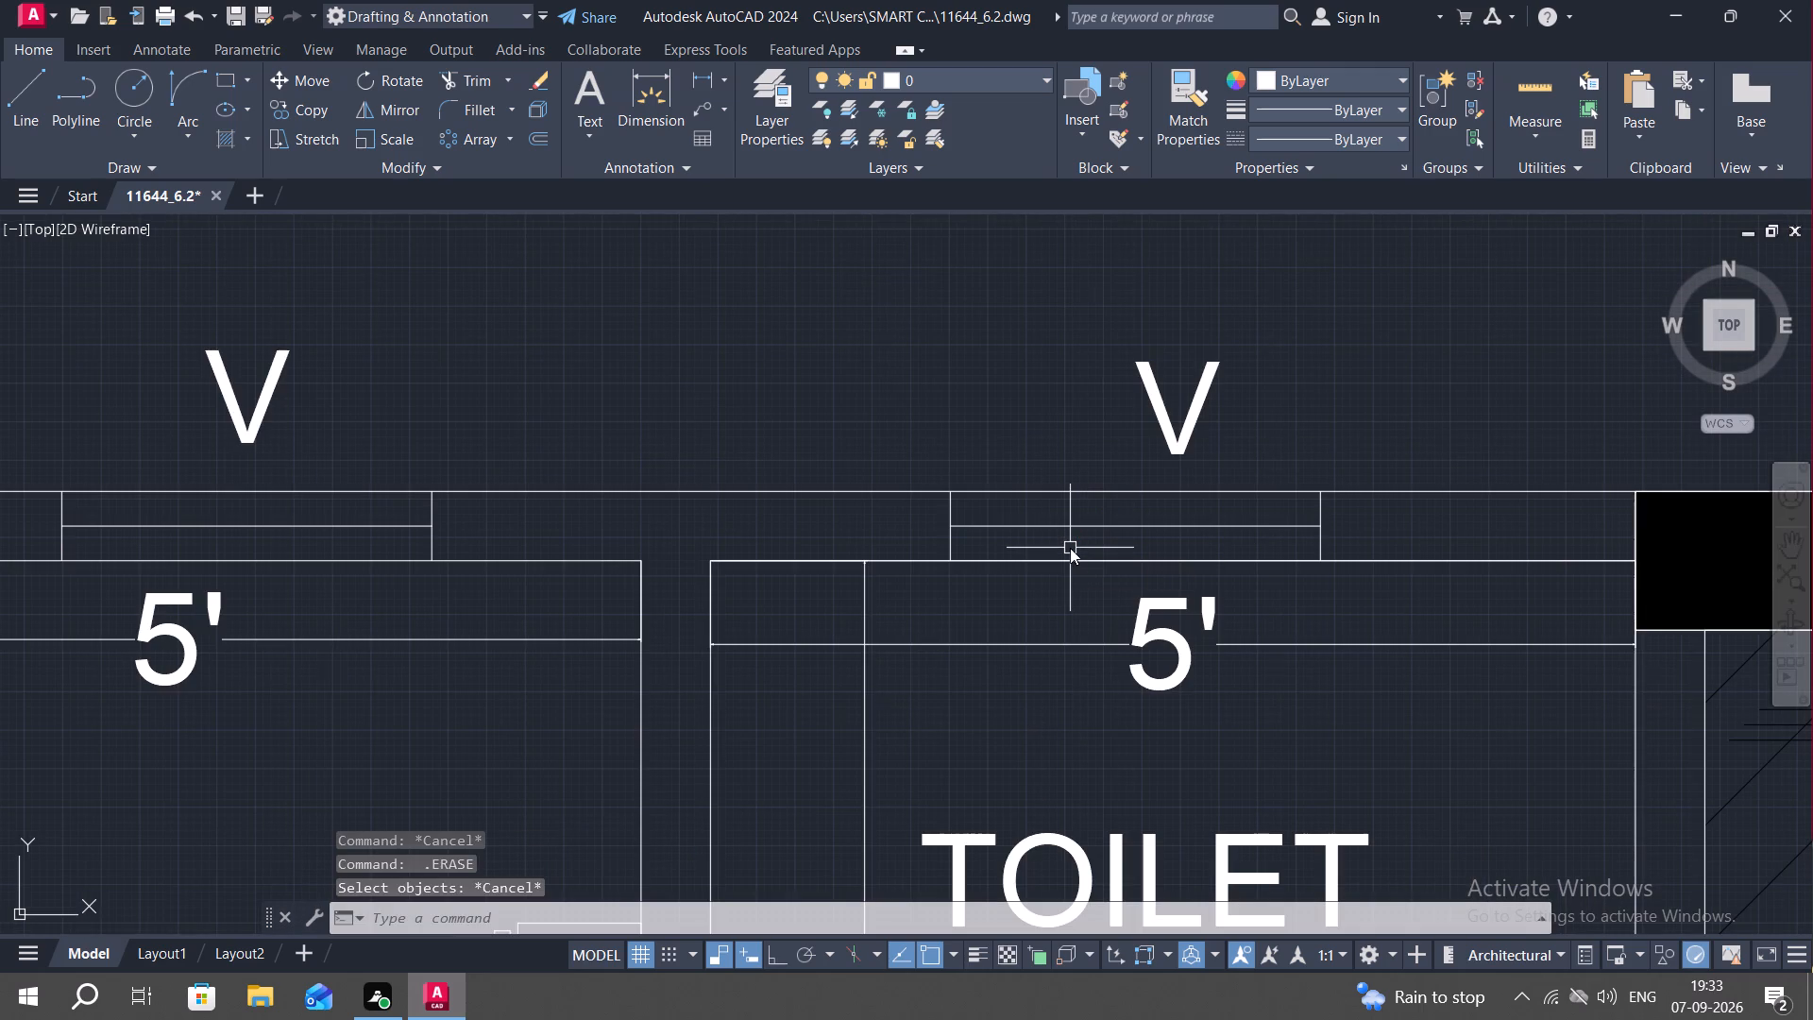
{"action": "key", "text": "space"}
{"action": "key", "text": "space"}
{"action": "left_click", "coordinate": [1084, 527]}
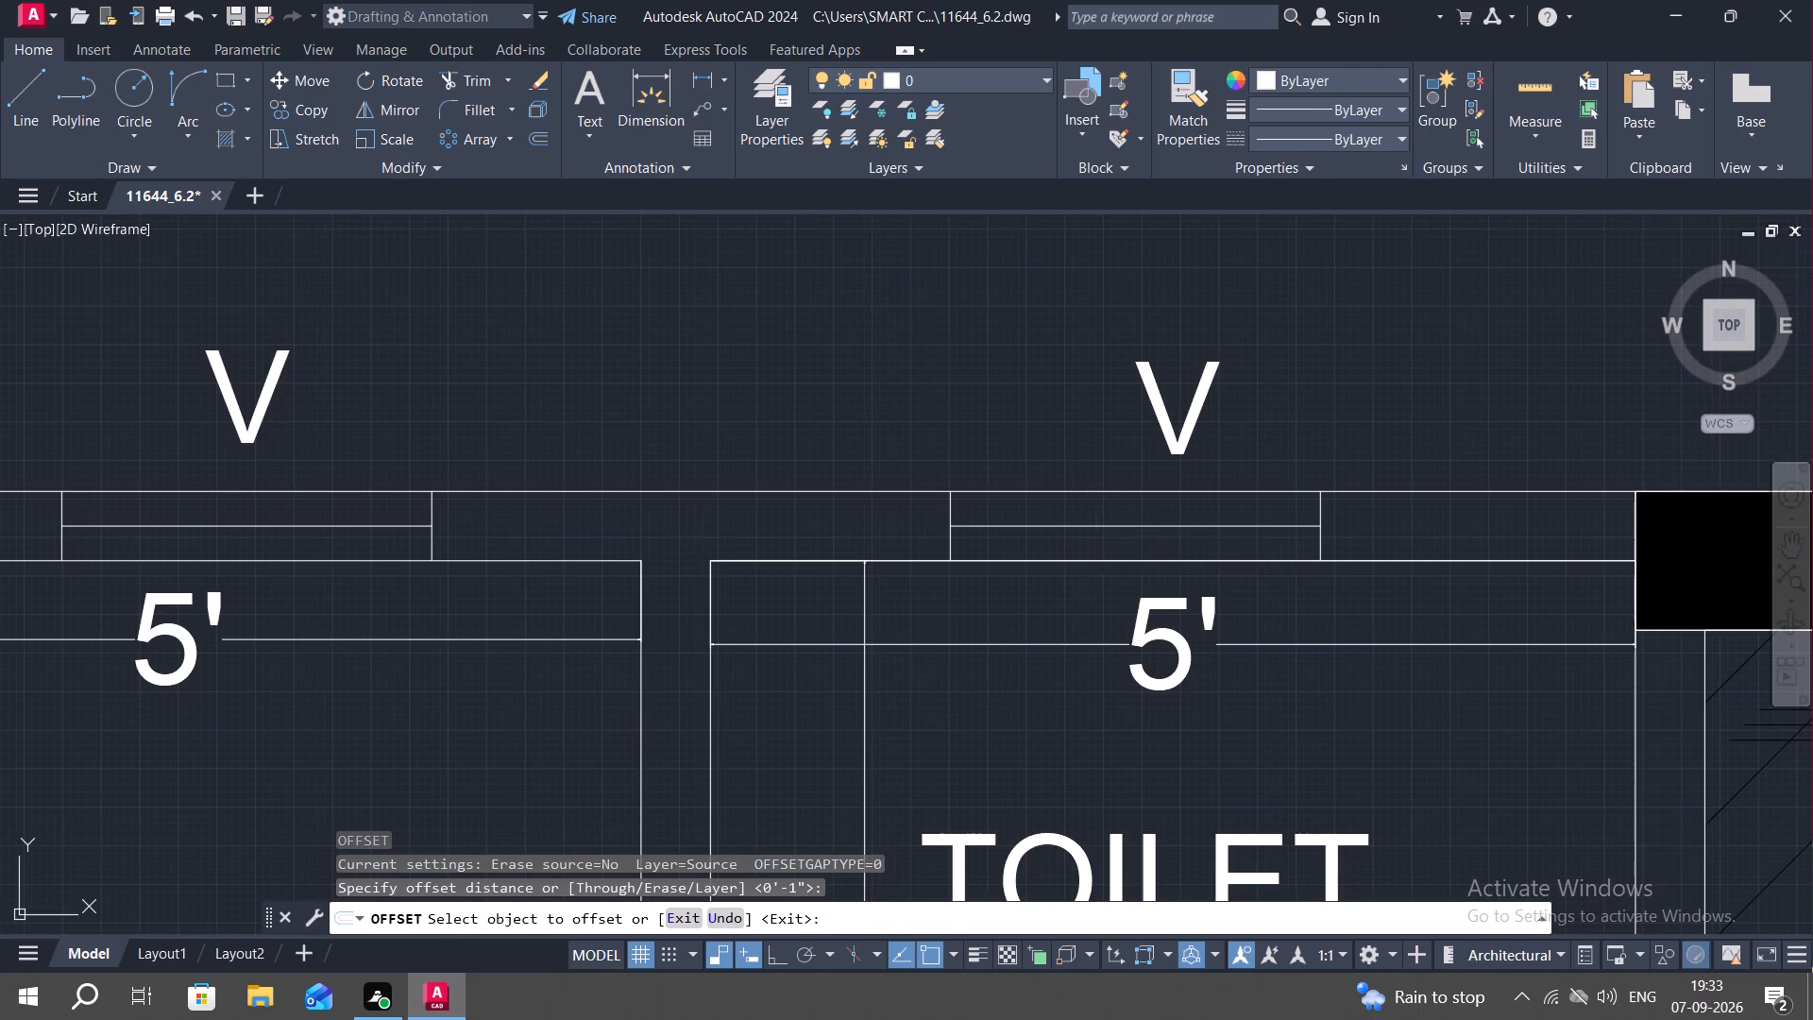
{"action": "left_click", "coordinate": [1090, 508]}
{"action": "middle_click_drag", "start_coordinate": [906, 558], "coordinate": [1140, 537]}
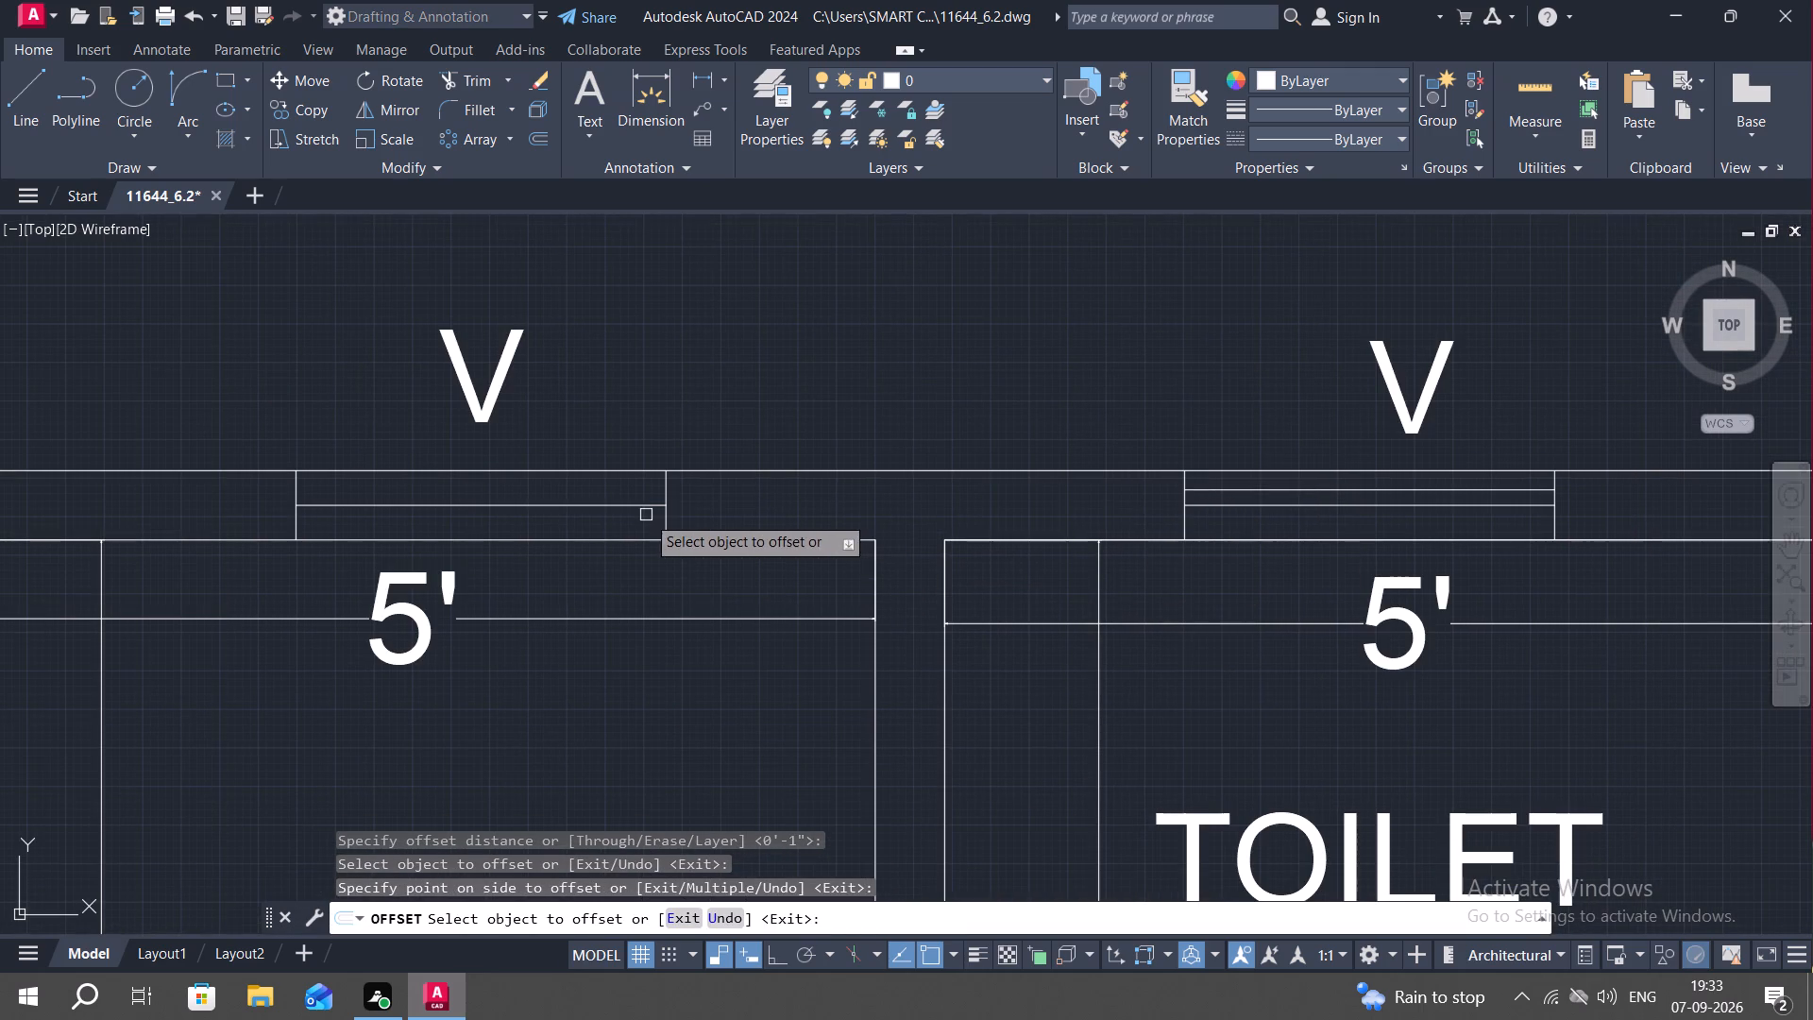
{"action": "left_click", "coordinate": [641, 506]}
{"action": "left_click", "coordinate": [643, 486]}
Offset the centre line of the west unit's M. BED north window by 1" to both sides and erase the original line.
{"action": "middle_click_drag", "start_coordinate": [520, 568], "coordinate": [1112, 629]}
{"action": "scroll", "coordinate": [1107, 645], "scroll_direction": "down", "scroll_amount": 1}
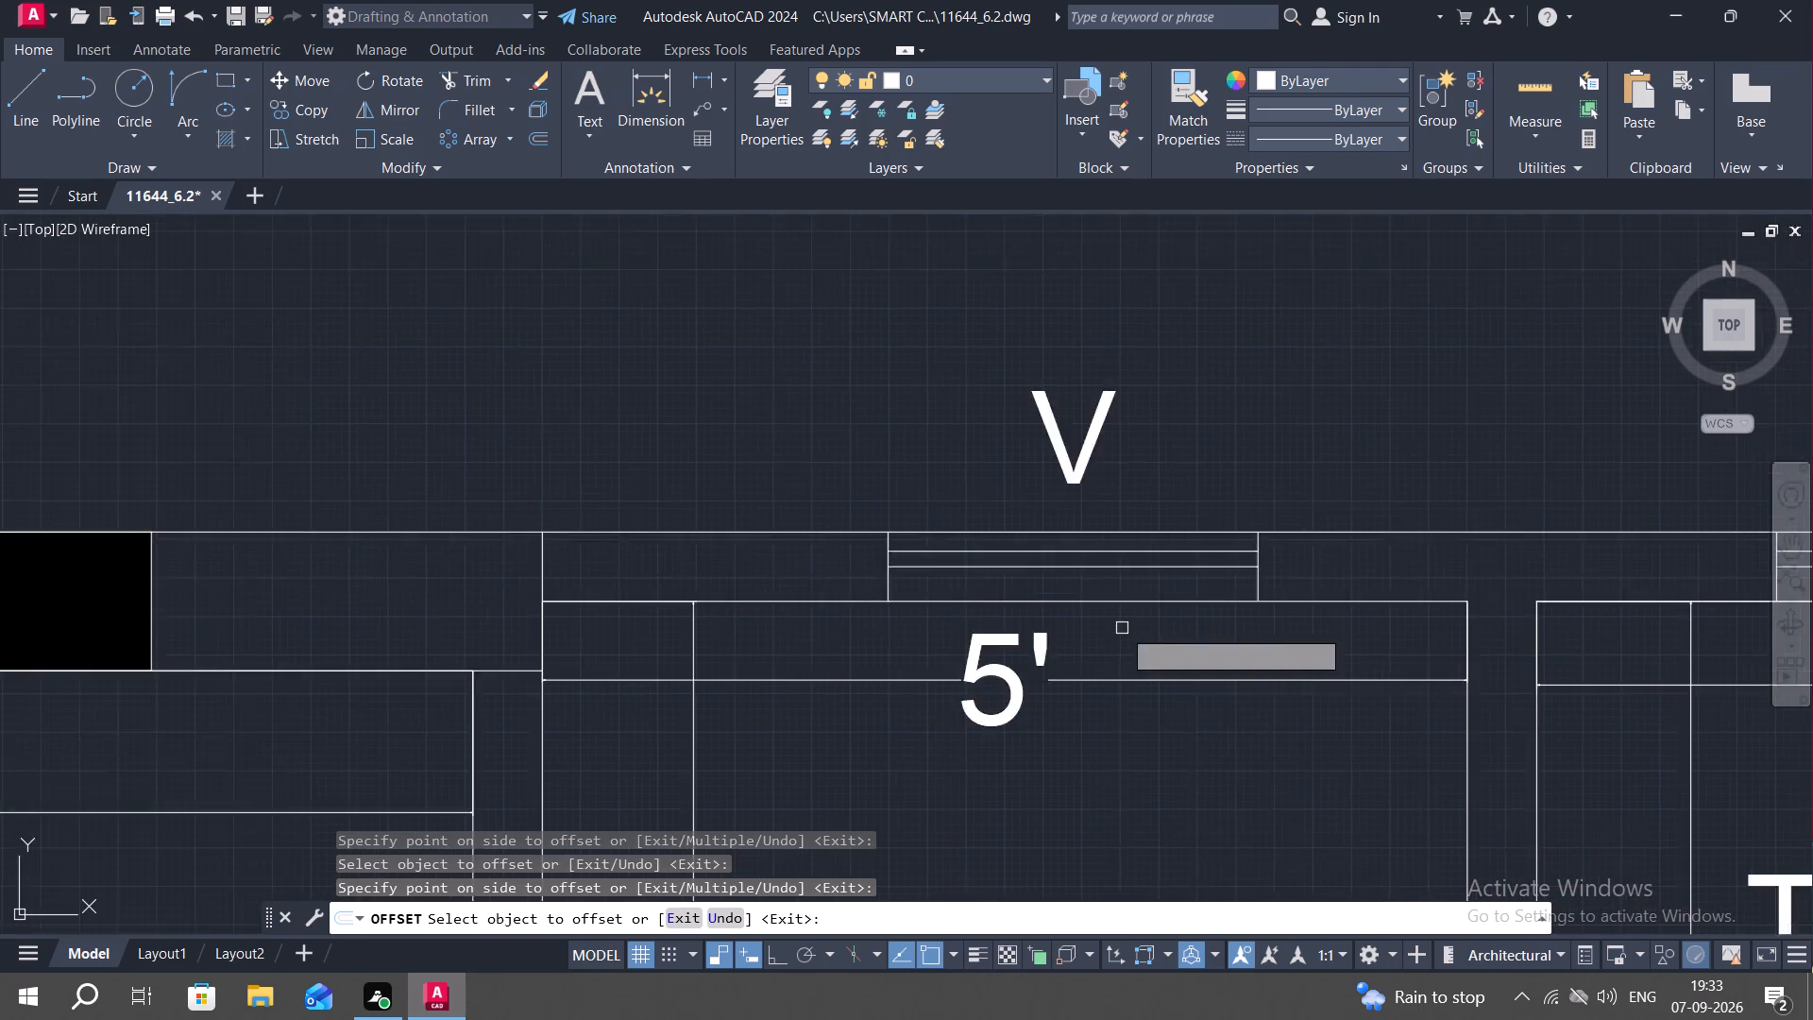
{"action": "middle_click_drag", "start_coordinate": [654, 639], "coordinate": [1204, 569]}
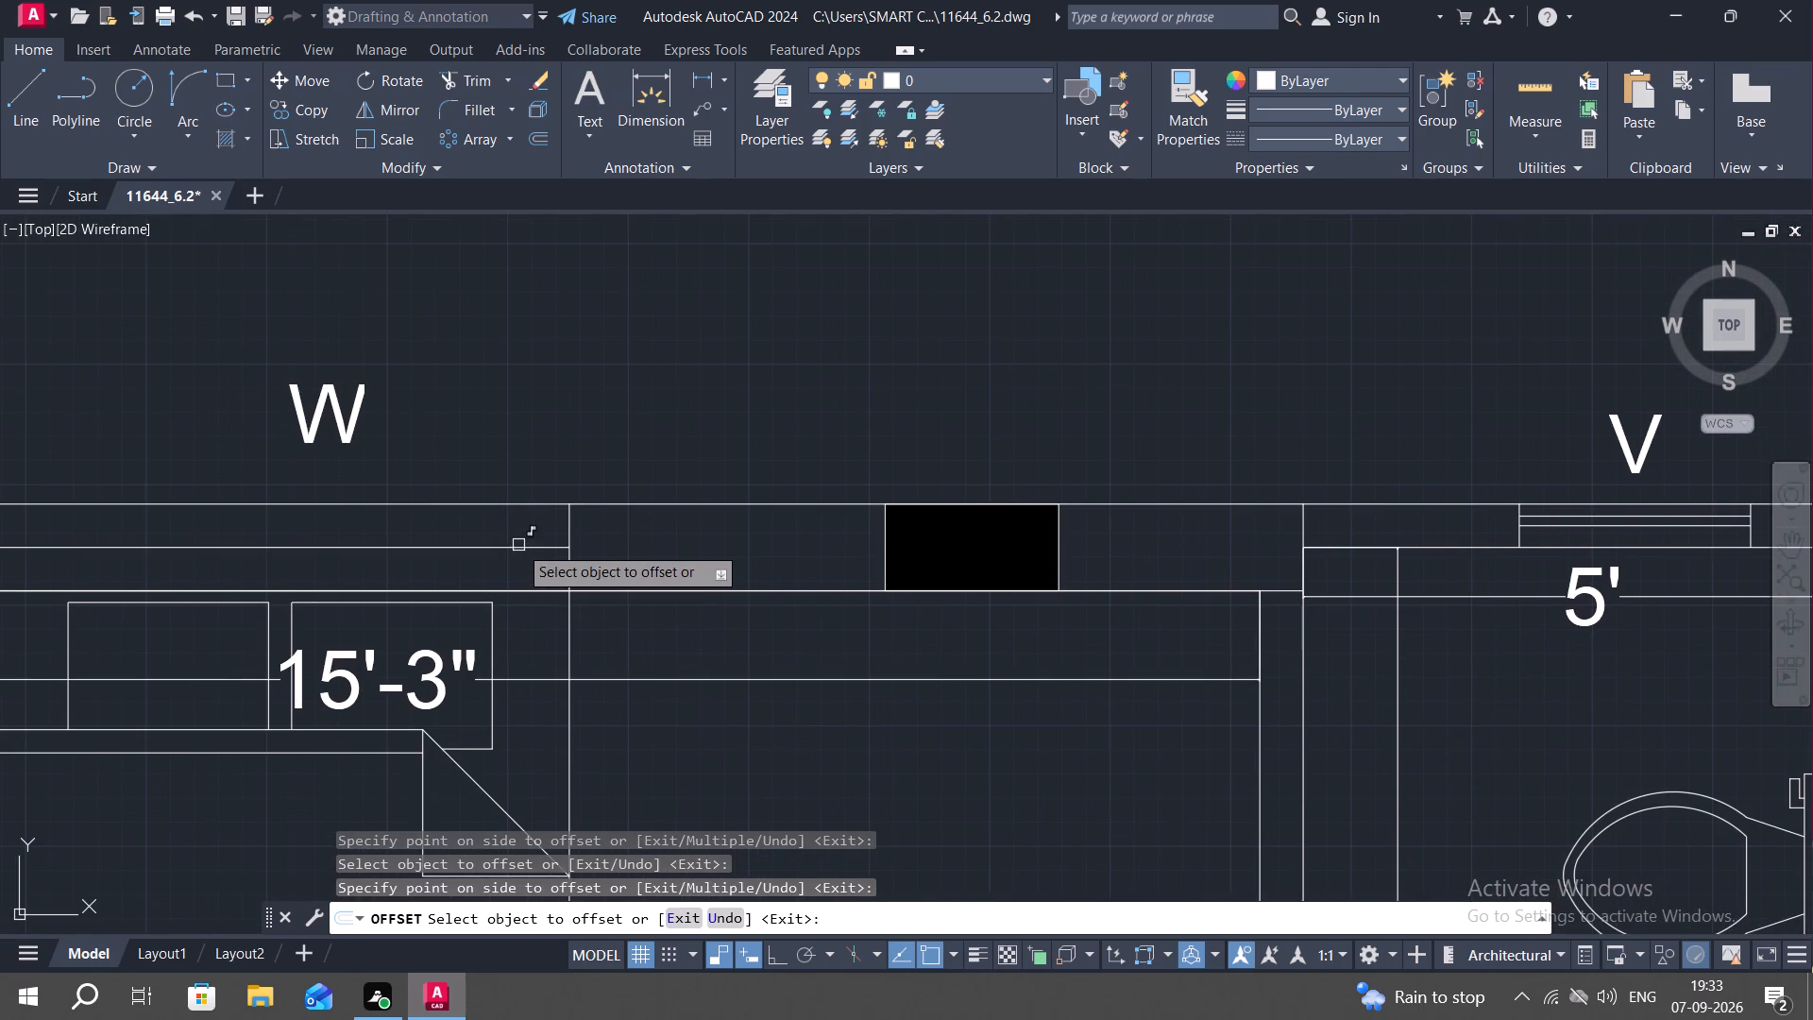
{"action": "left_click", "coordinate": [518, 545]}
{"action": "left_click", "coordinate": [533, 513]}
{"action": "left_click", "coordinate": [536, 549]}
{"action": "left_click", "coordinate": [538, 581]}
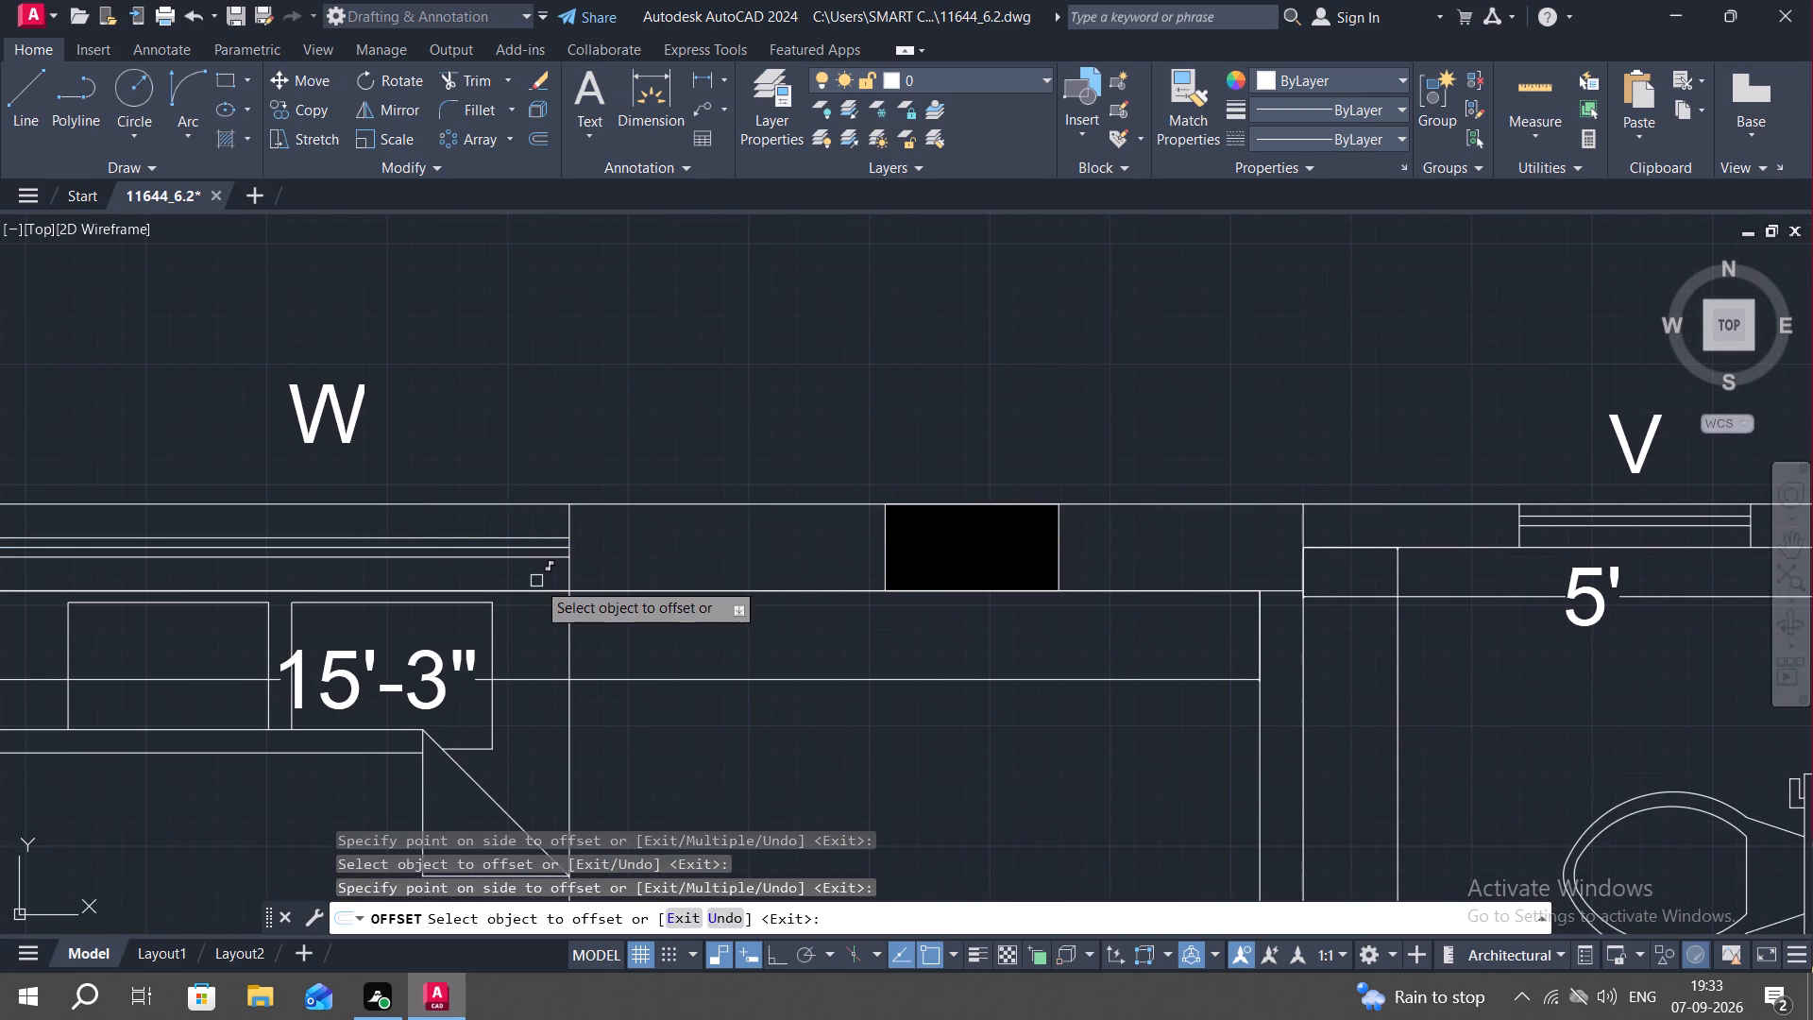
{"action": "scroll", "coordinate": [527, 547], "scroll_direction": "up", "scroll_amount": 2}
{"action": "key", "text": "space"}
{"action": "left_click", "coordinate": [531, 547]}
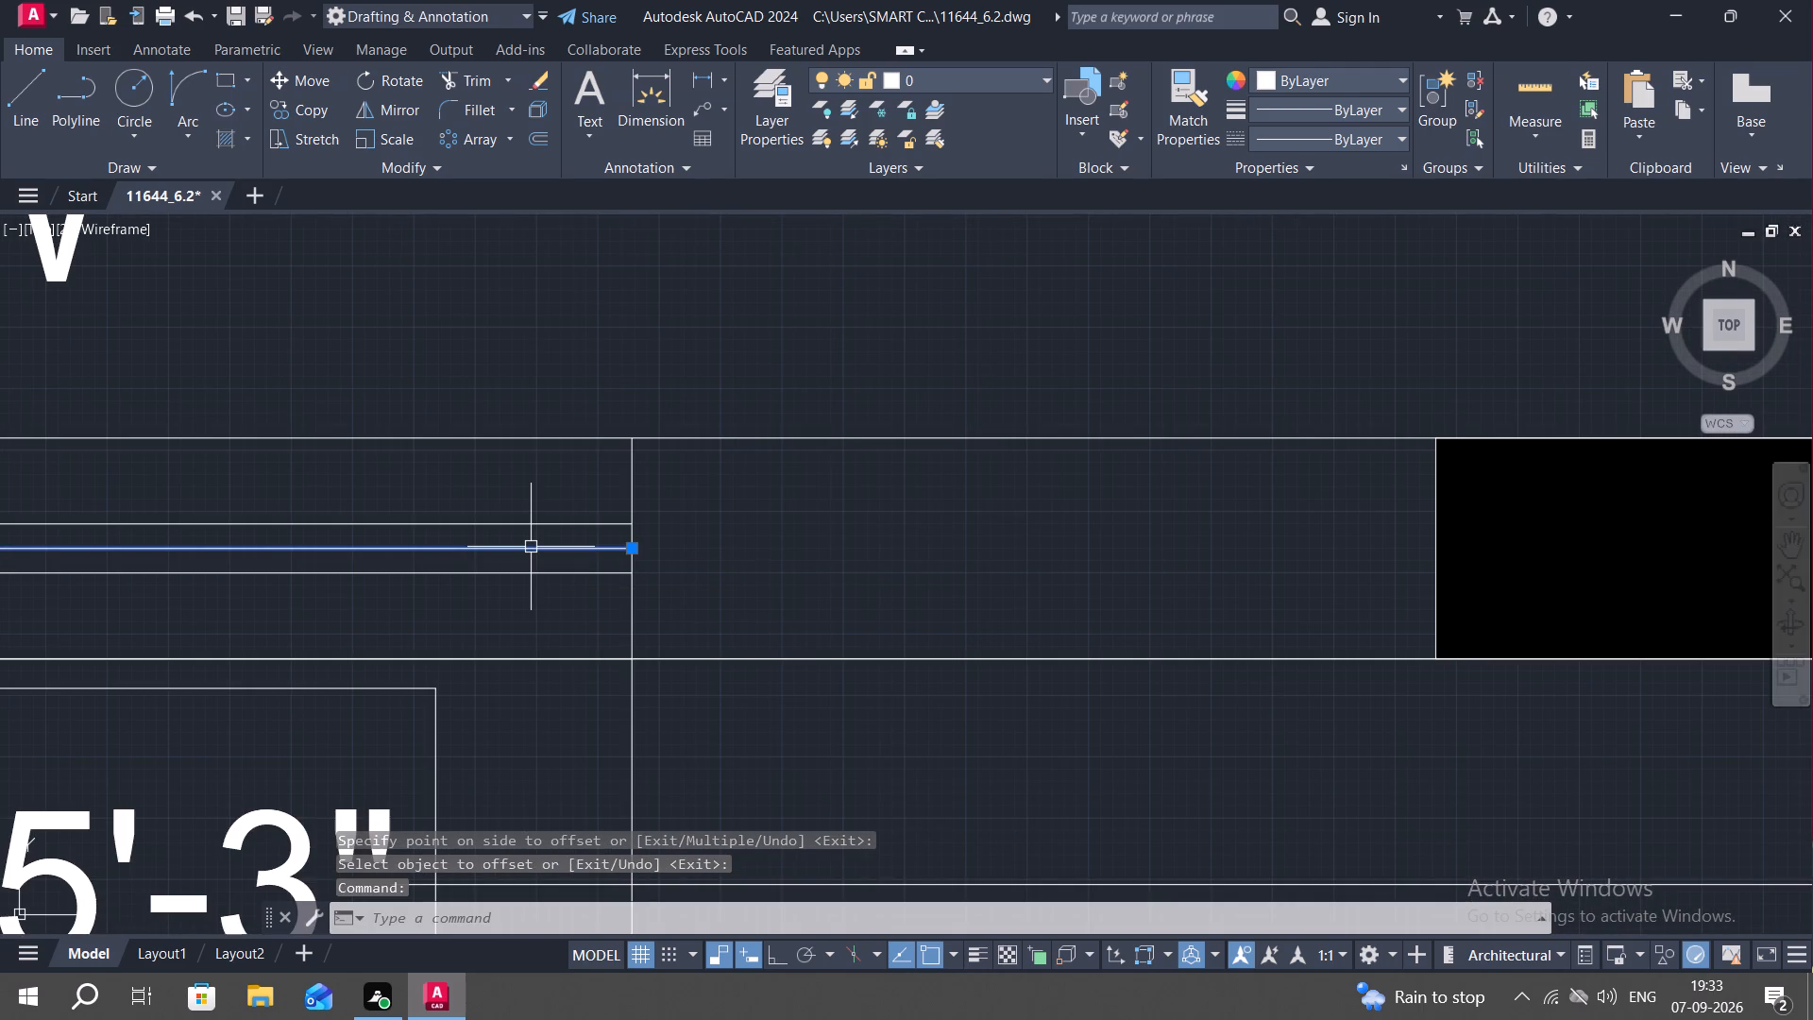
{"action": "key", "text": "Delete"}
Offset the centre line of the west unit's M. BED west window by 1" to both sides and erase the original line.
{"action": "scroll", "coordinate": [531, 595], "scroll_direction": "down", "scroll_amount": 4}
{"action": "middle_click_drag", "start_coordinate": [421, 703], "coordinate": [1130, 467]}
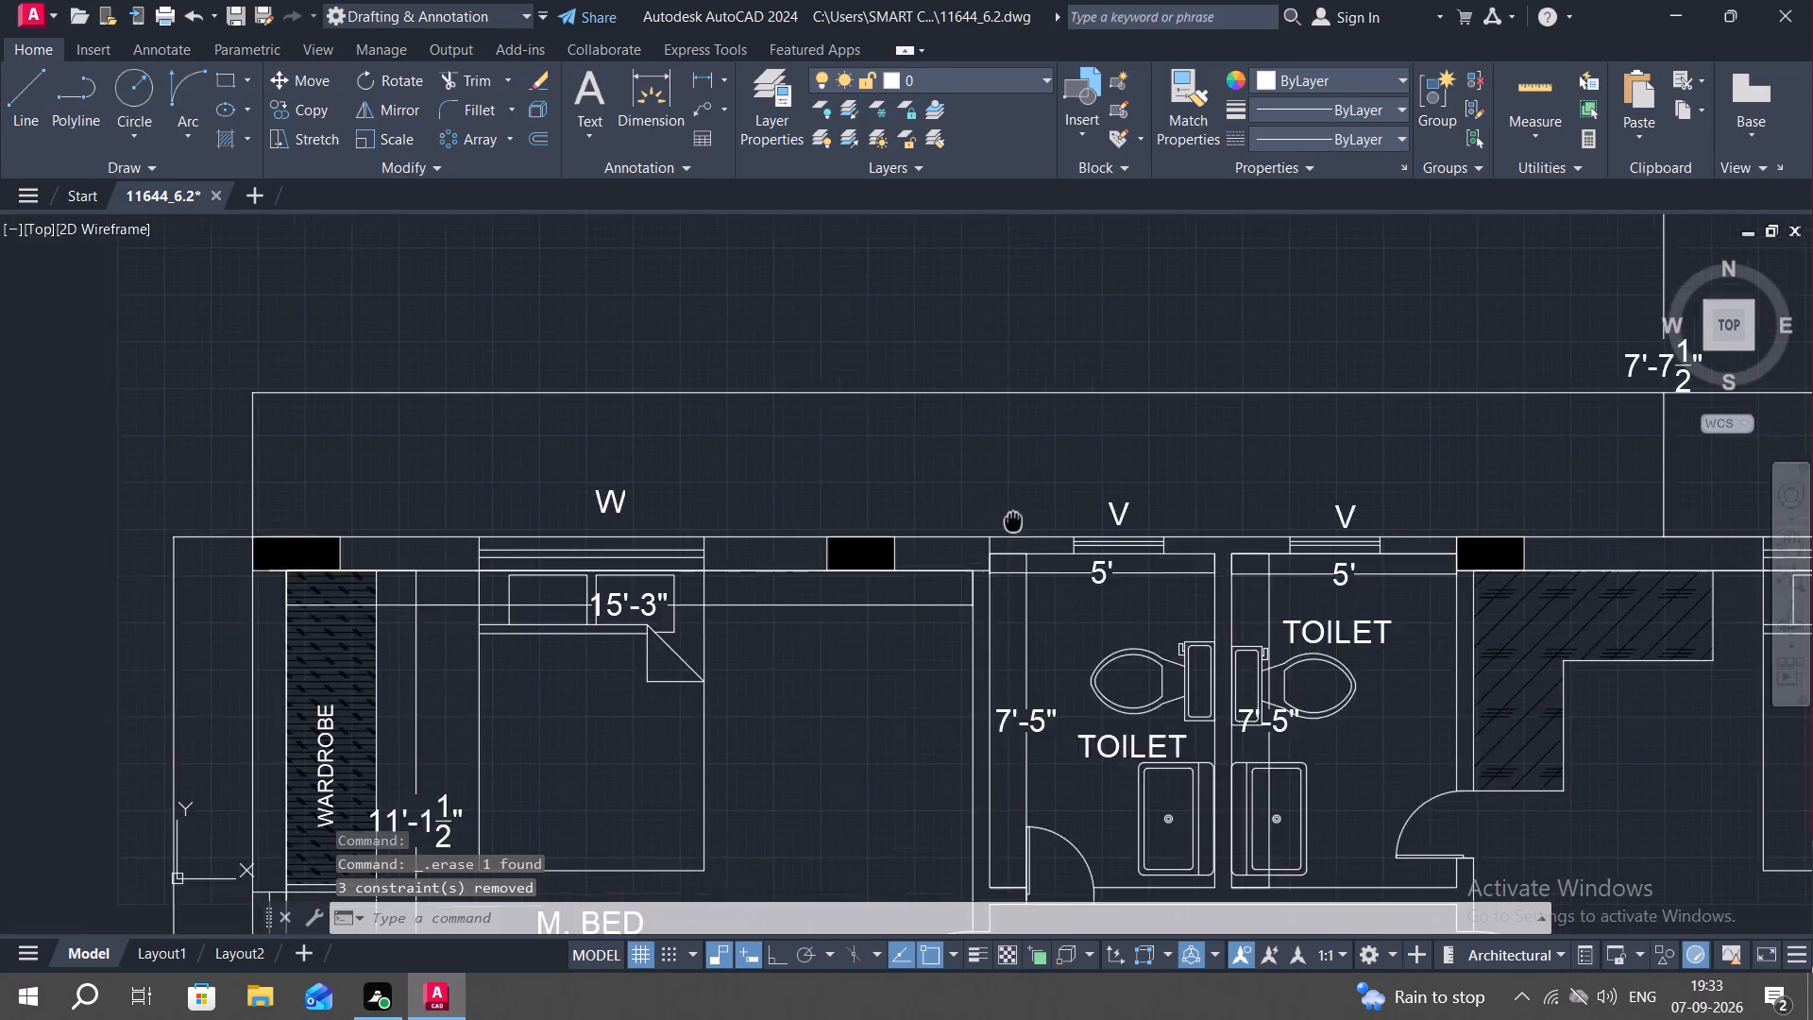
{"action": "middle_click_drag", "start_coordinate": [1130, 467], "coordinate": [1342, 344]}
{"action": "middle_click_drag", "start_coordinate": [1141, 722], "coordinate": [1072, 502]}
{"action": "key", "text": "space"}
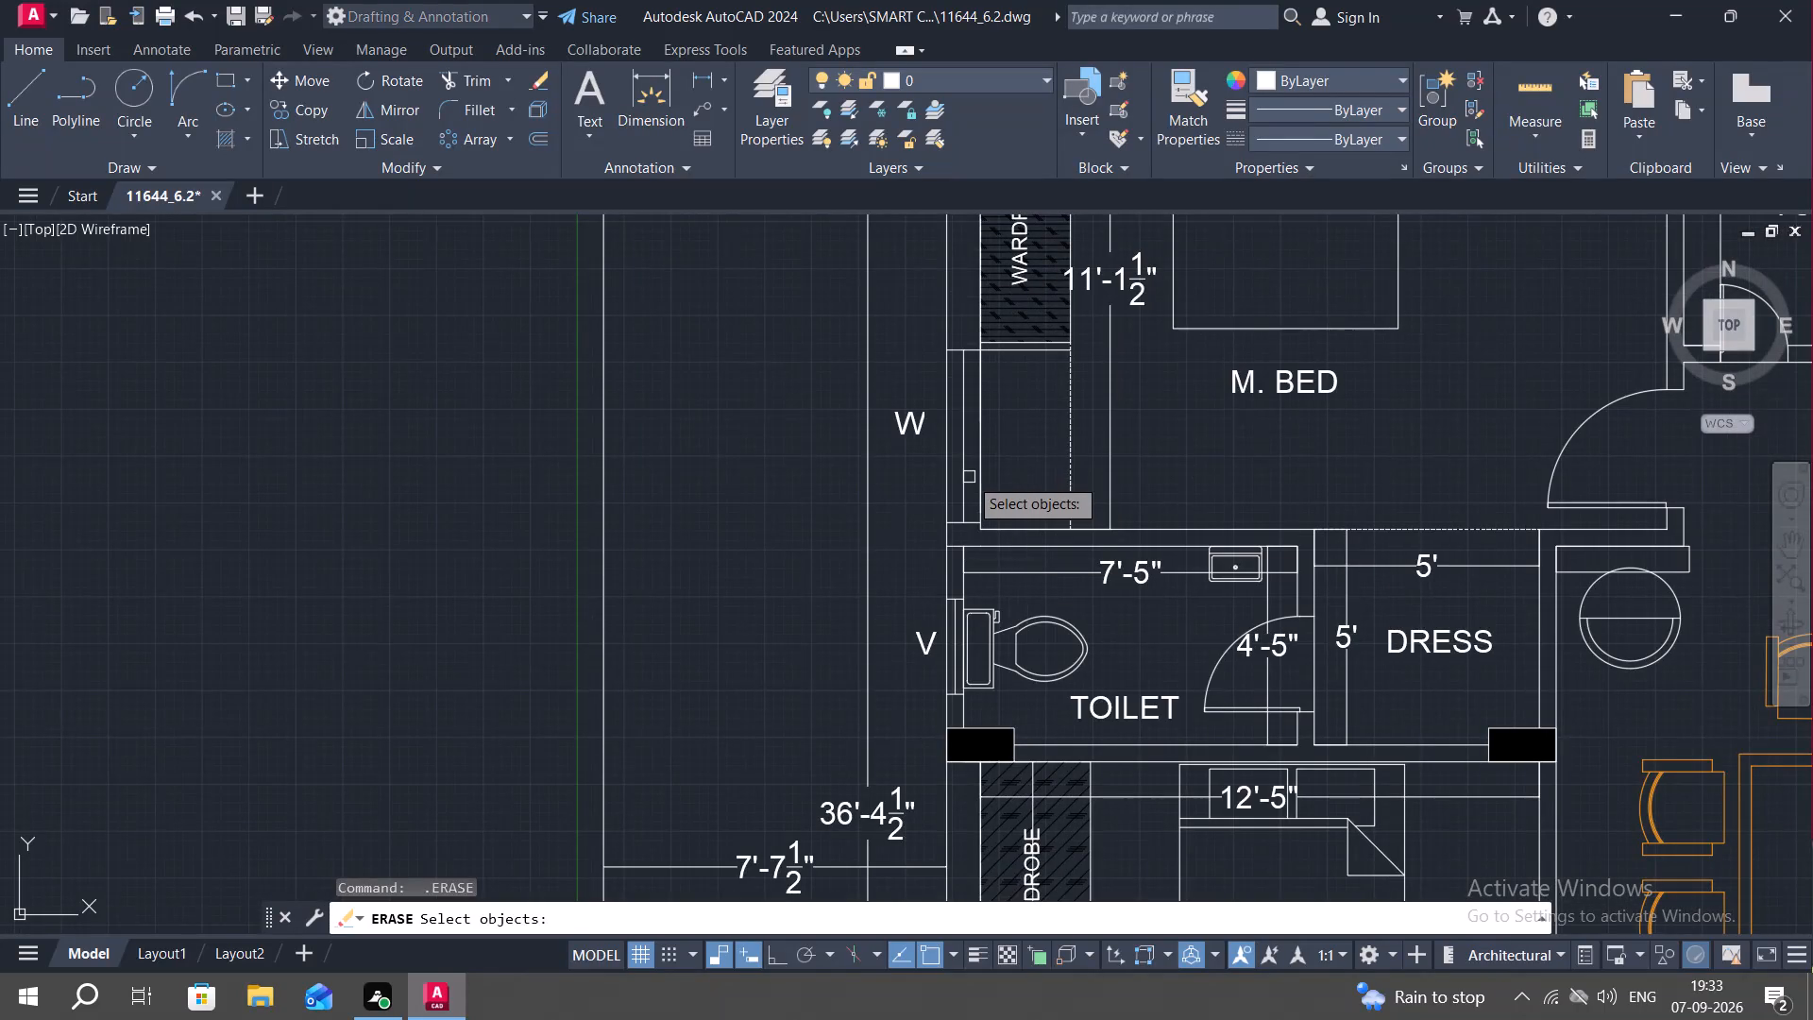
{"action": "key", "text": "Escape"}
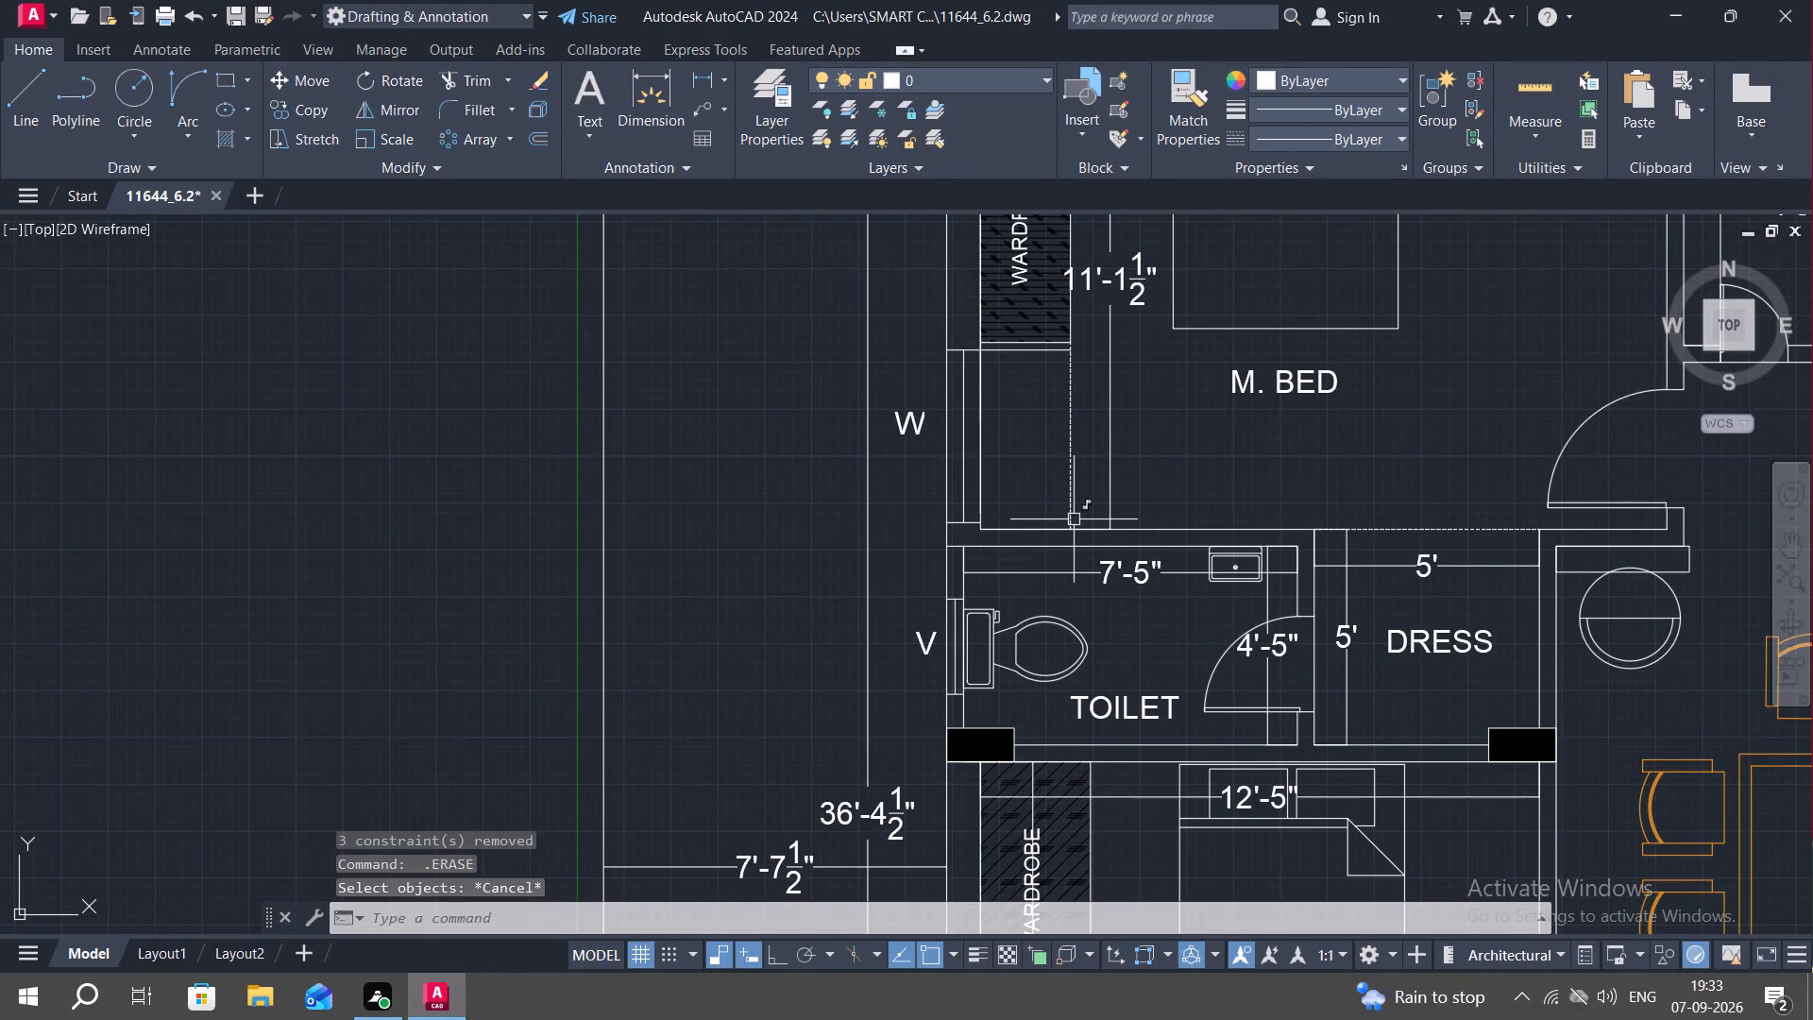
{"action": "type", "text": "O"}
{"action": "key", "text": "space"}
{"action": "scroll", "coordinate": [1031, 478], "scroll_direction": "up", "scroll_amount": 3}
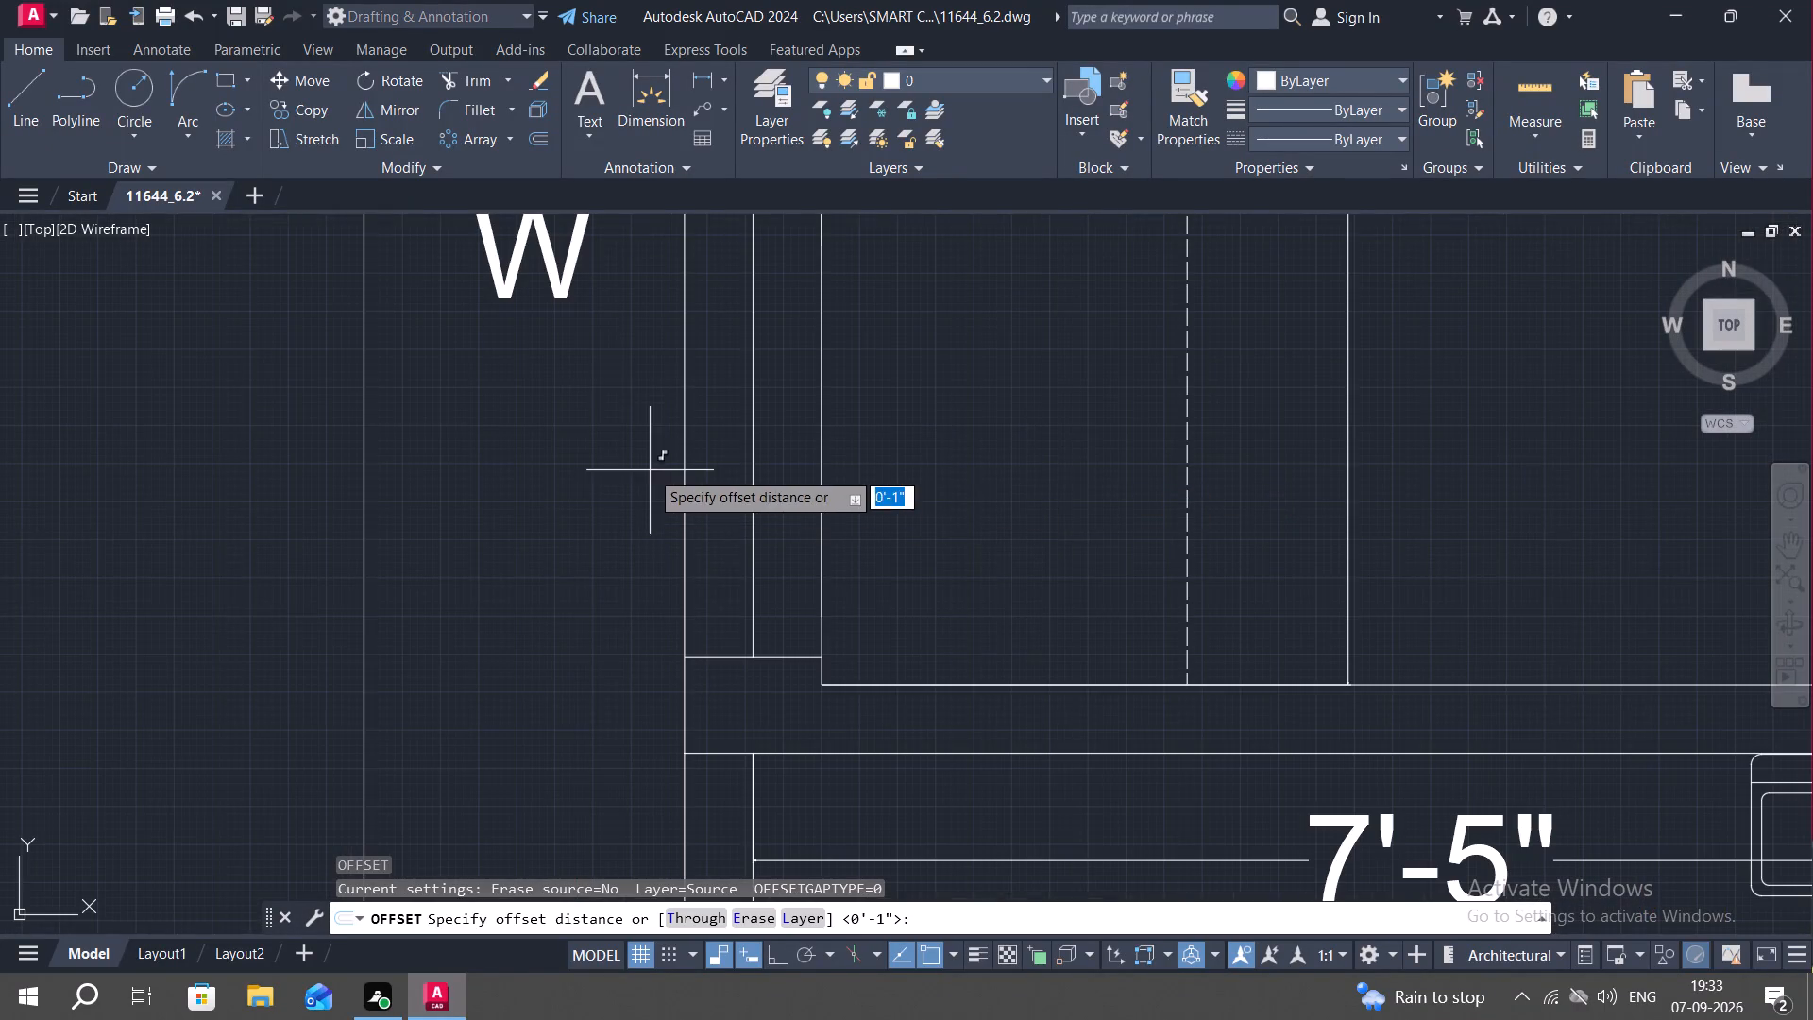
{"action": "key", "text": "space"}
{"action": "left_click", "coordinate": [754, 460]}
{"action": "left_click", "coordinate": [726, 472]}
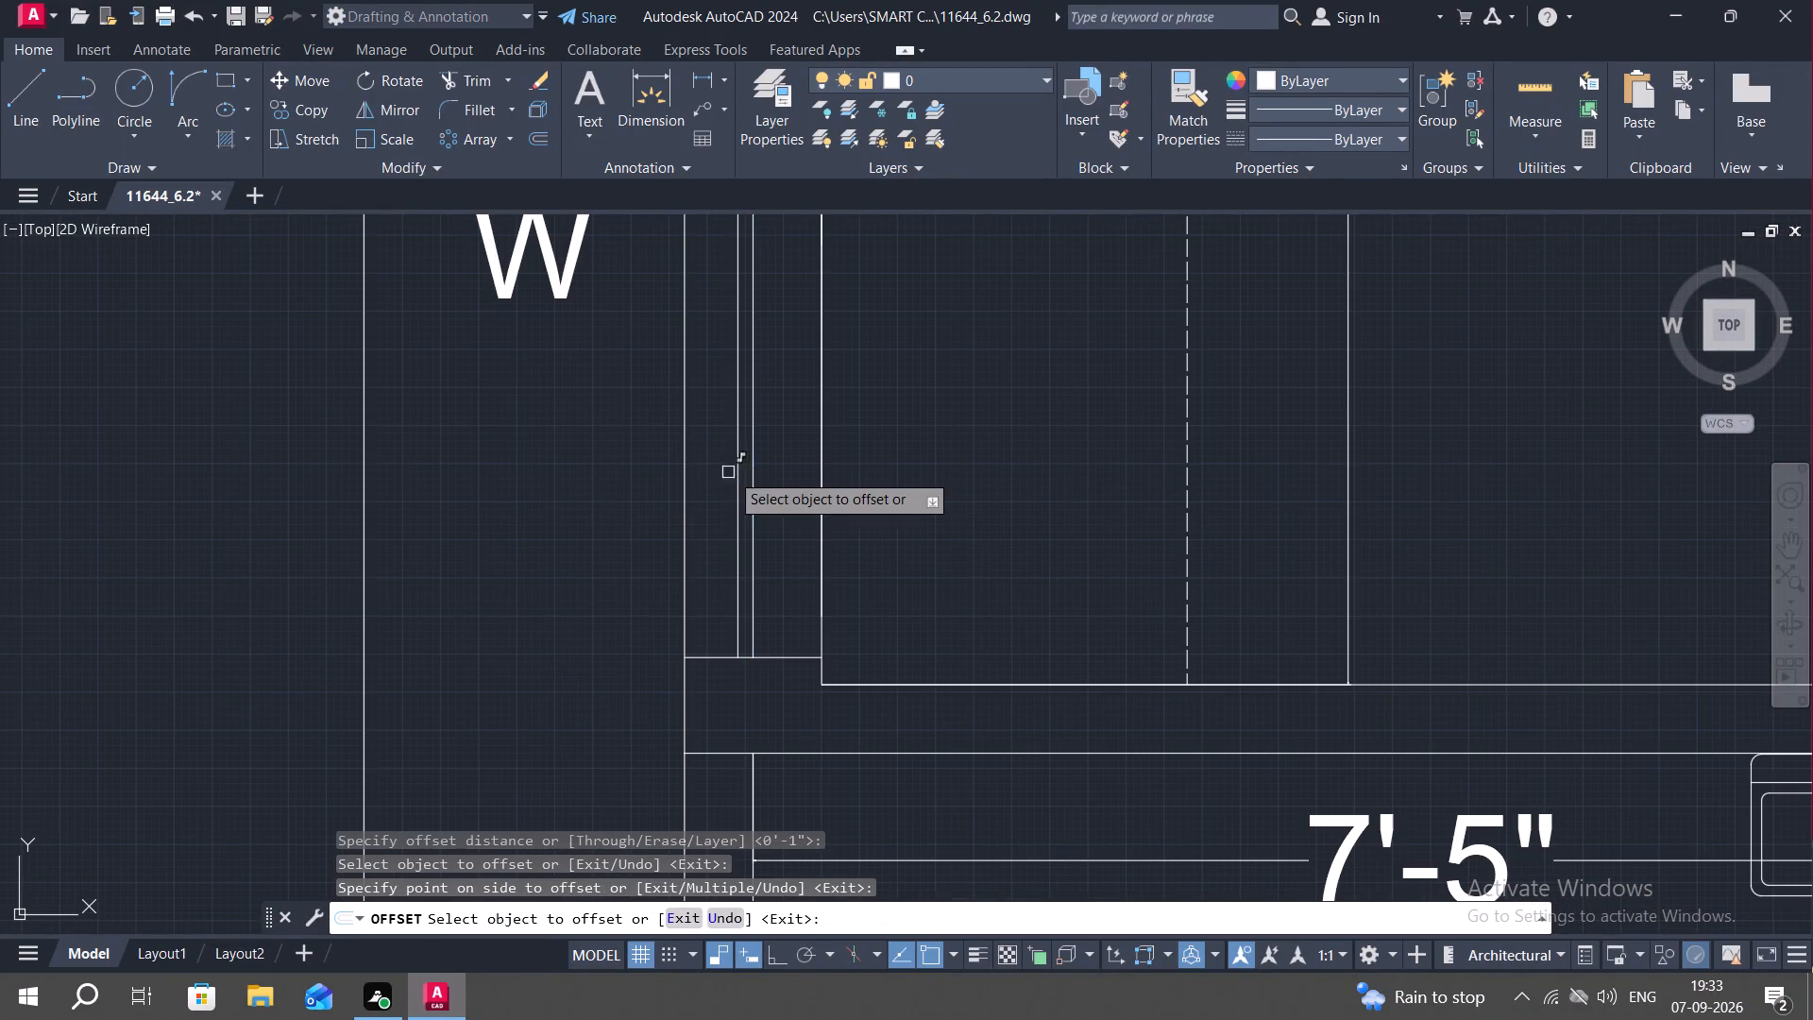
{"action": "left_click", "coordinate": [751, 481]}
{"action": "left_click", "coordinate": [783, 514]}
{"action": "key", "text": "Escape"}
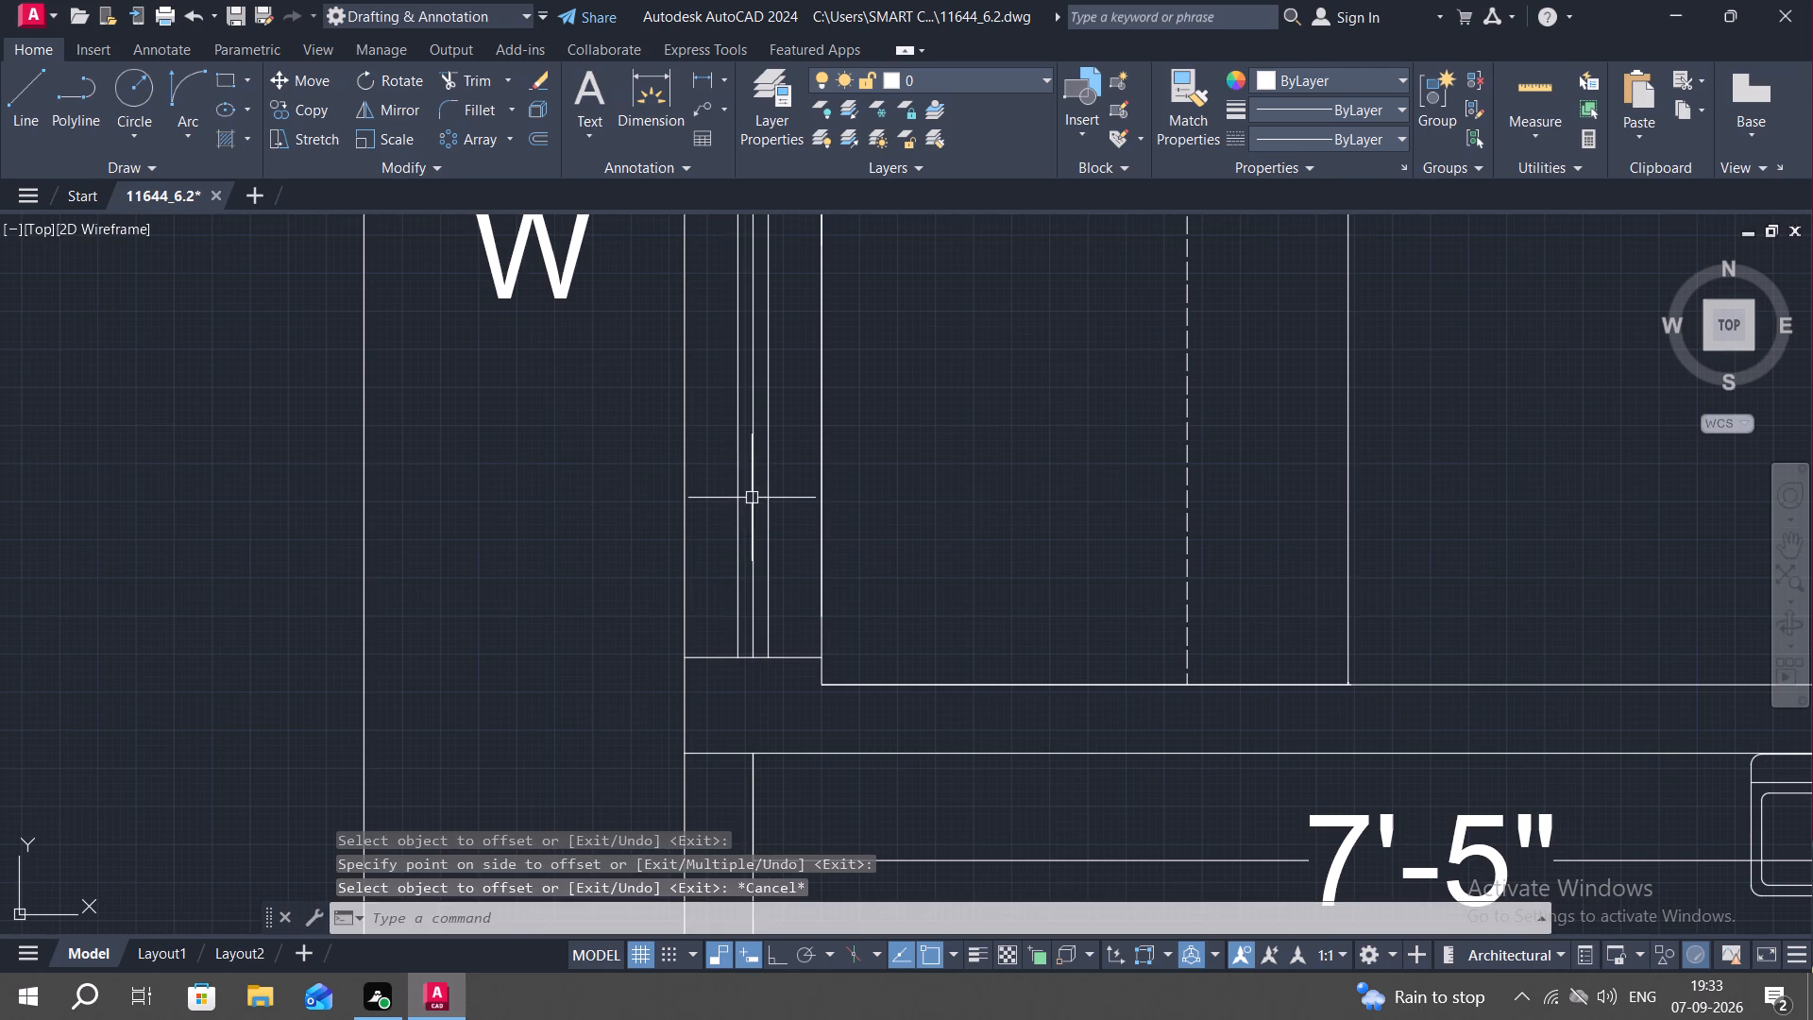
{"action": "left_click", "coordinate": [752, 498]}
{"action": "key", "text": "Delete"}
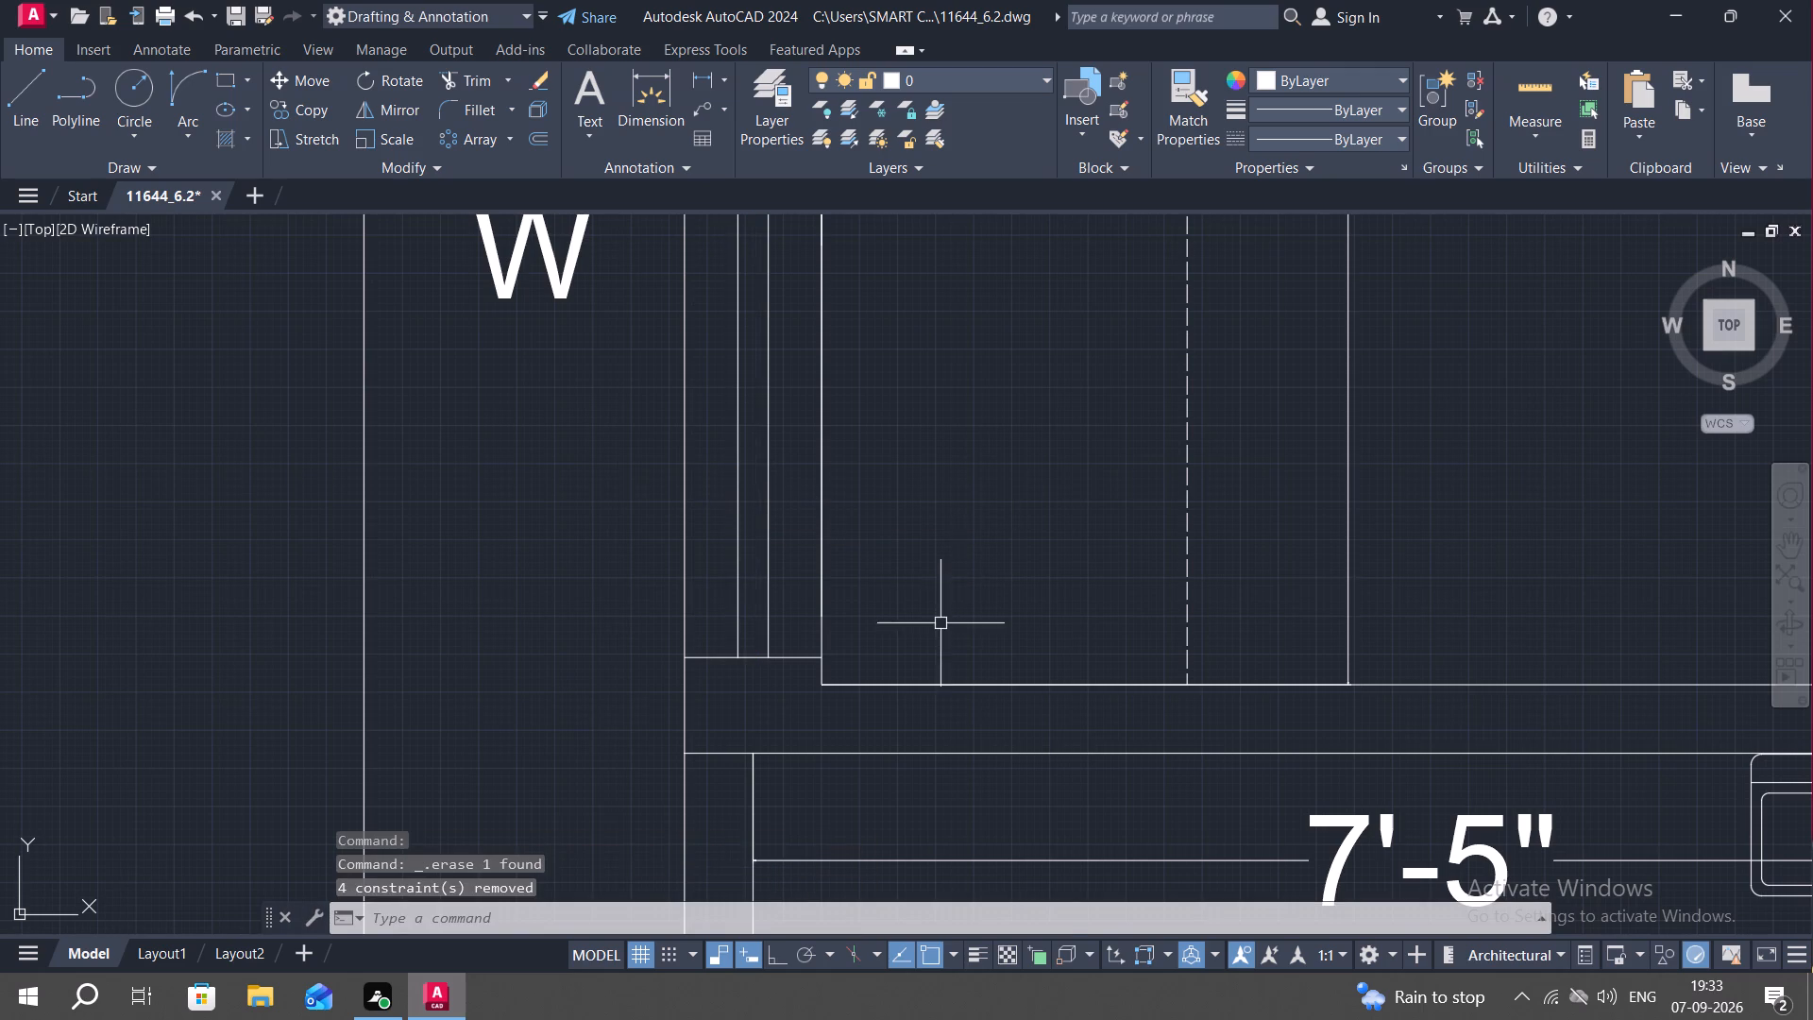
Offset the centre line of the west-wall ventilator in the toilet beside DRESS by 1" to the west.
{"action": "scroll", "coordinate": [939, 628], "scroll_direction": "down", "scroll_amount": 2}
{"action": "middle_click_drag", "start_coordinate": [923, 770], "coordinate": [1043, 217]}
{"action": "middle_click_drag", "start_coordinate": [988, 639], "coordinate": [990, 842]}
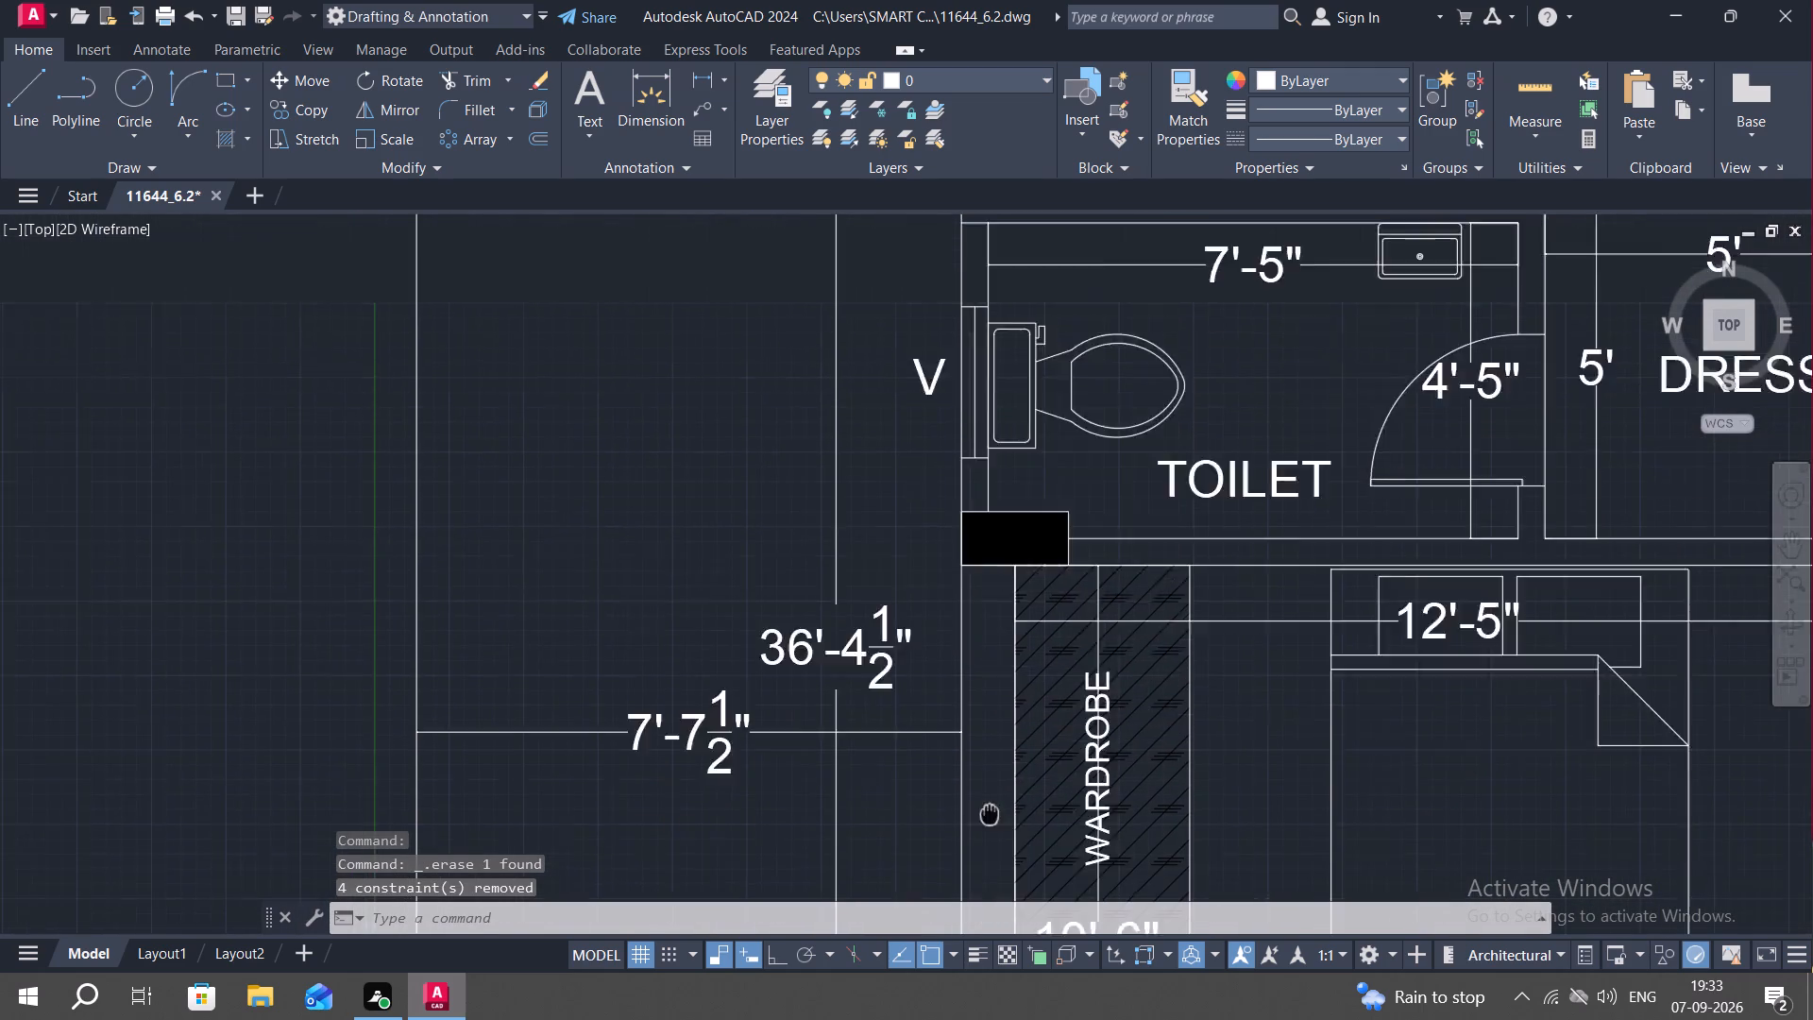
{"action": "middle_click_drag", "start_coordinate": [990, 842], "coordinate": [993, 941]}
{"action": "scroll", "coordinate": [979, 622], "scroll_direction": "up", "scroll_amount": 2}
{"action": "key", "text": "space"}
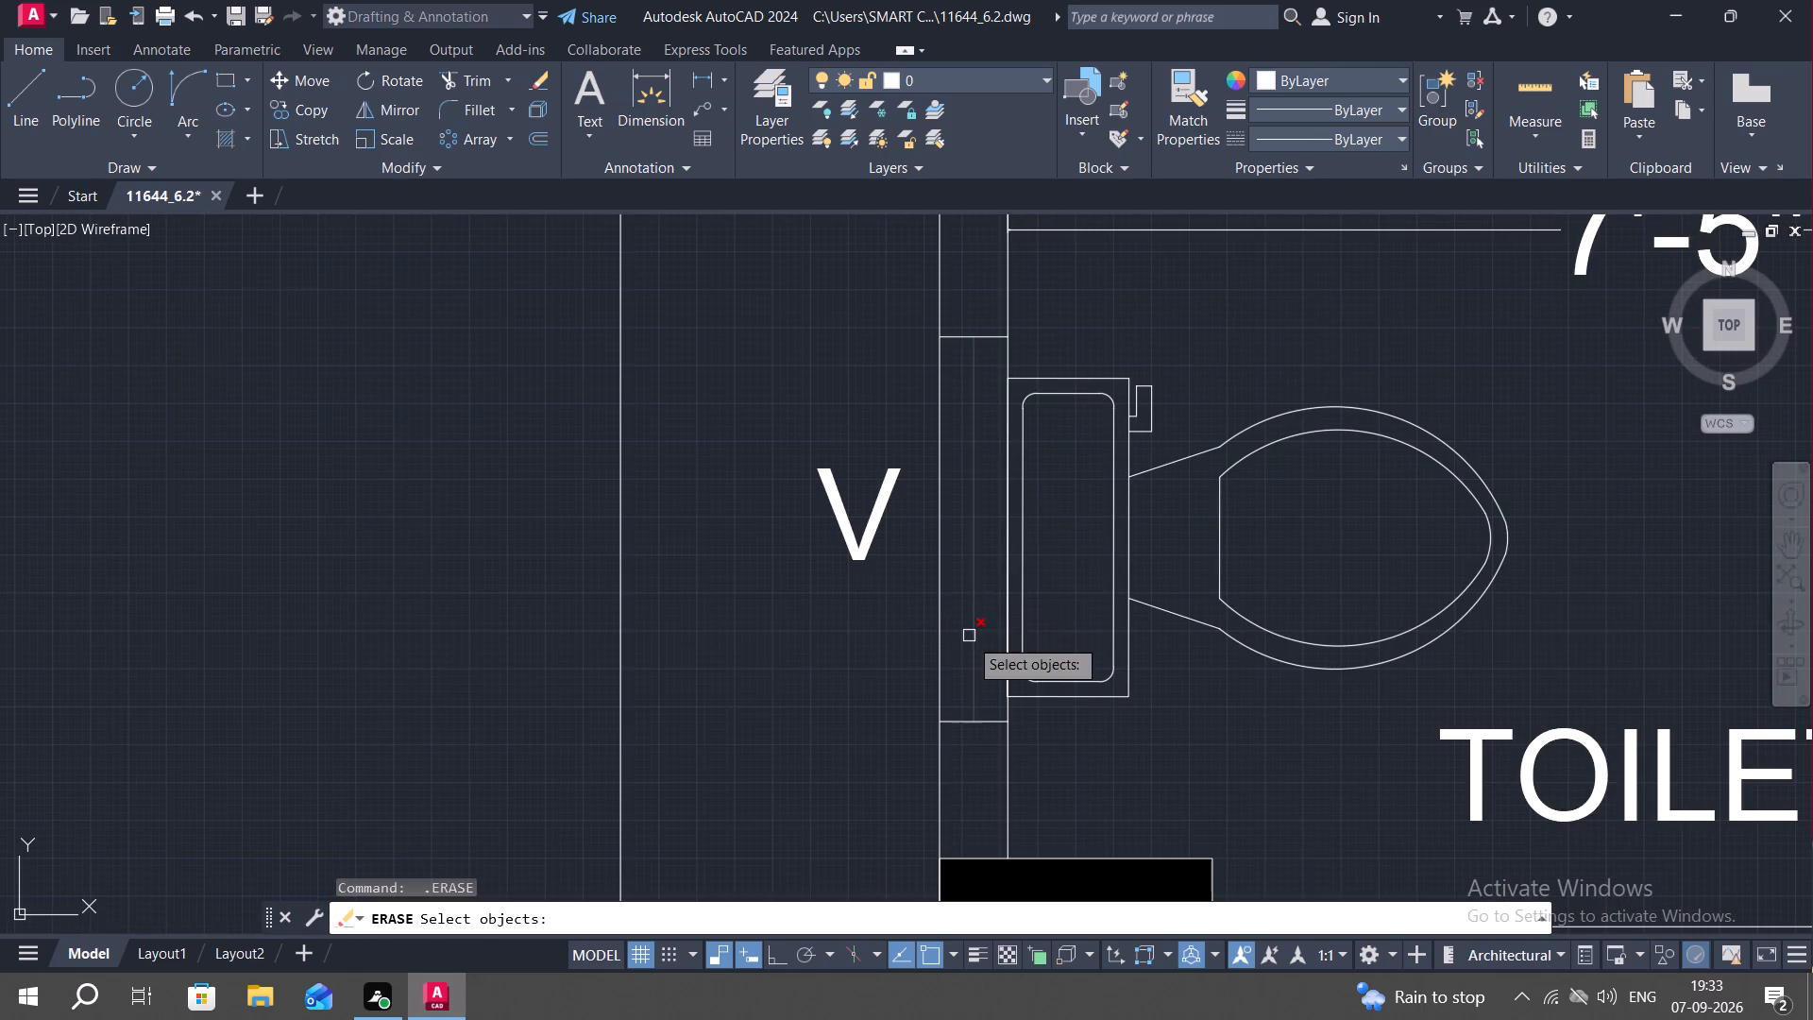
{"action": "key", "text": "Escape"}
{"action": "key", "text": "o"}
{"action": "key", "text": "space"}
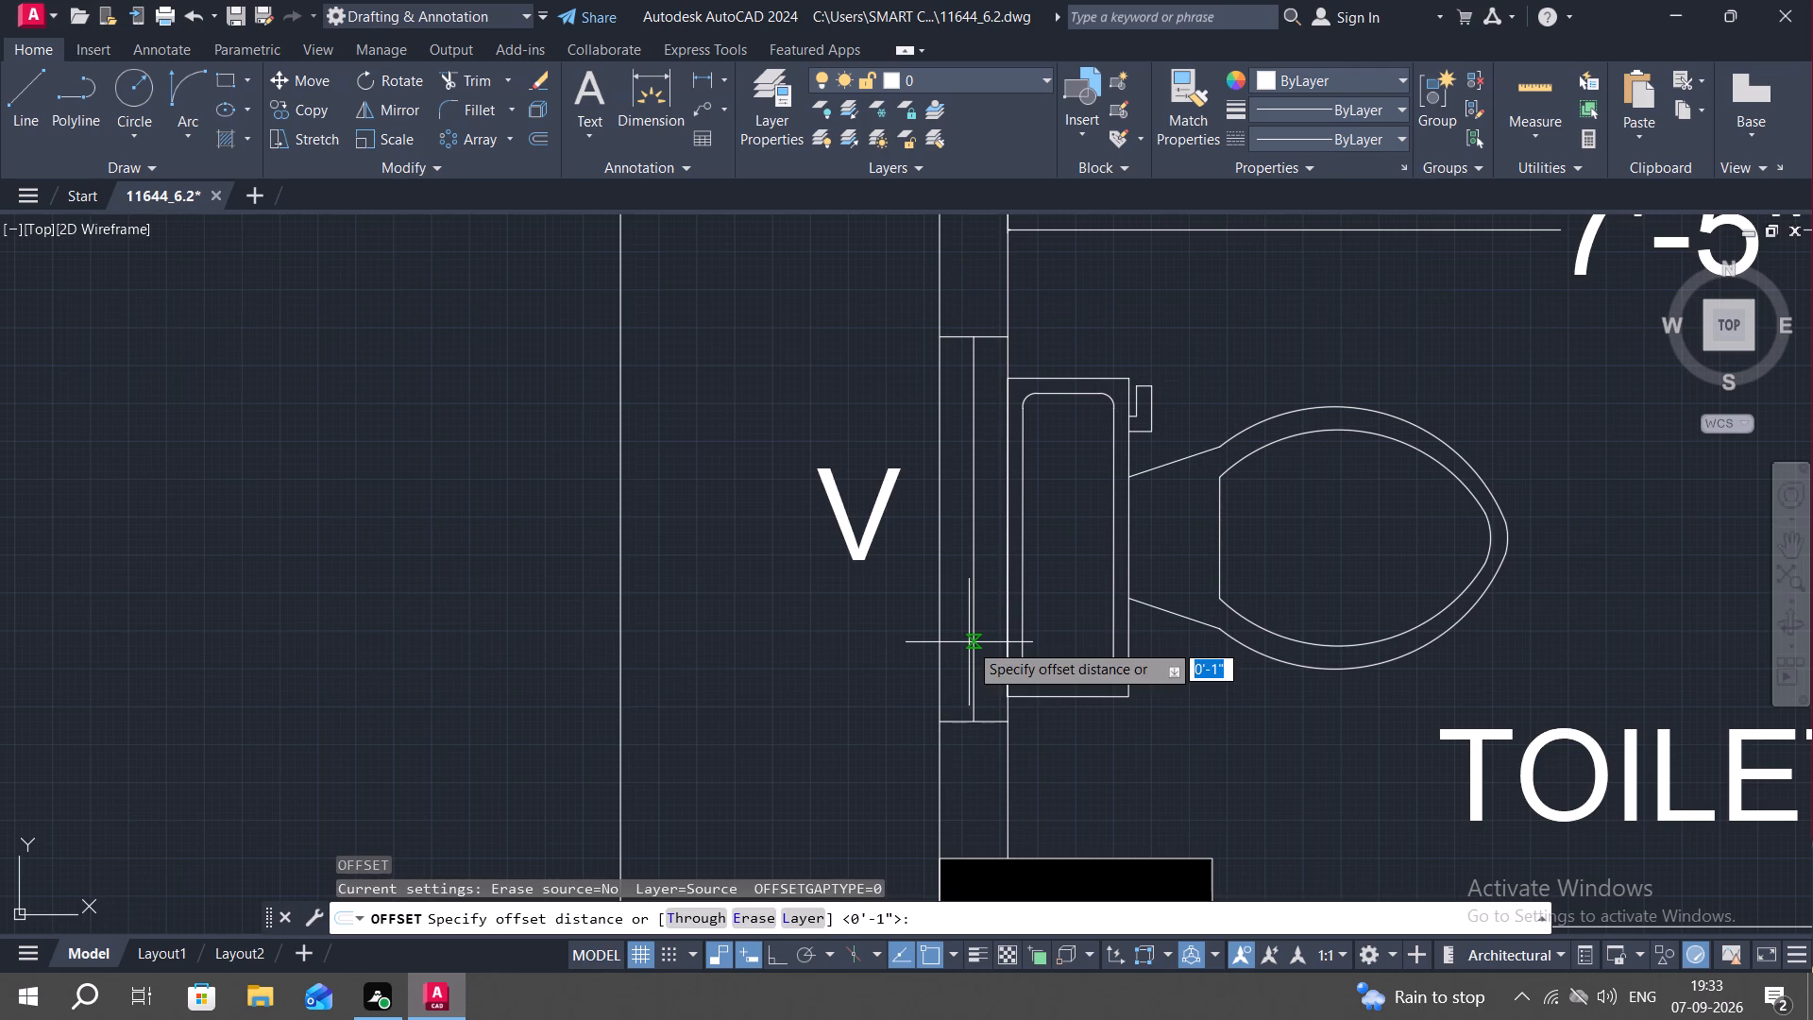
{"action": "key", "text": "space"}
{"action": "left_click", "coordinate": [974, 643]}
{"action": "left_click", "coordinate": [960, 655]}
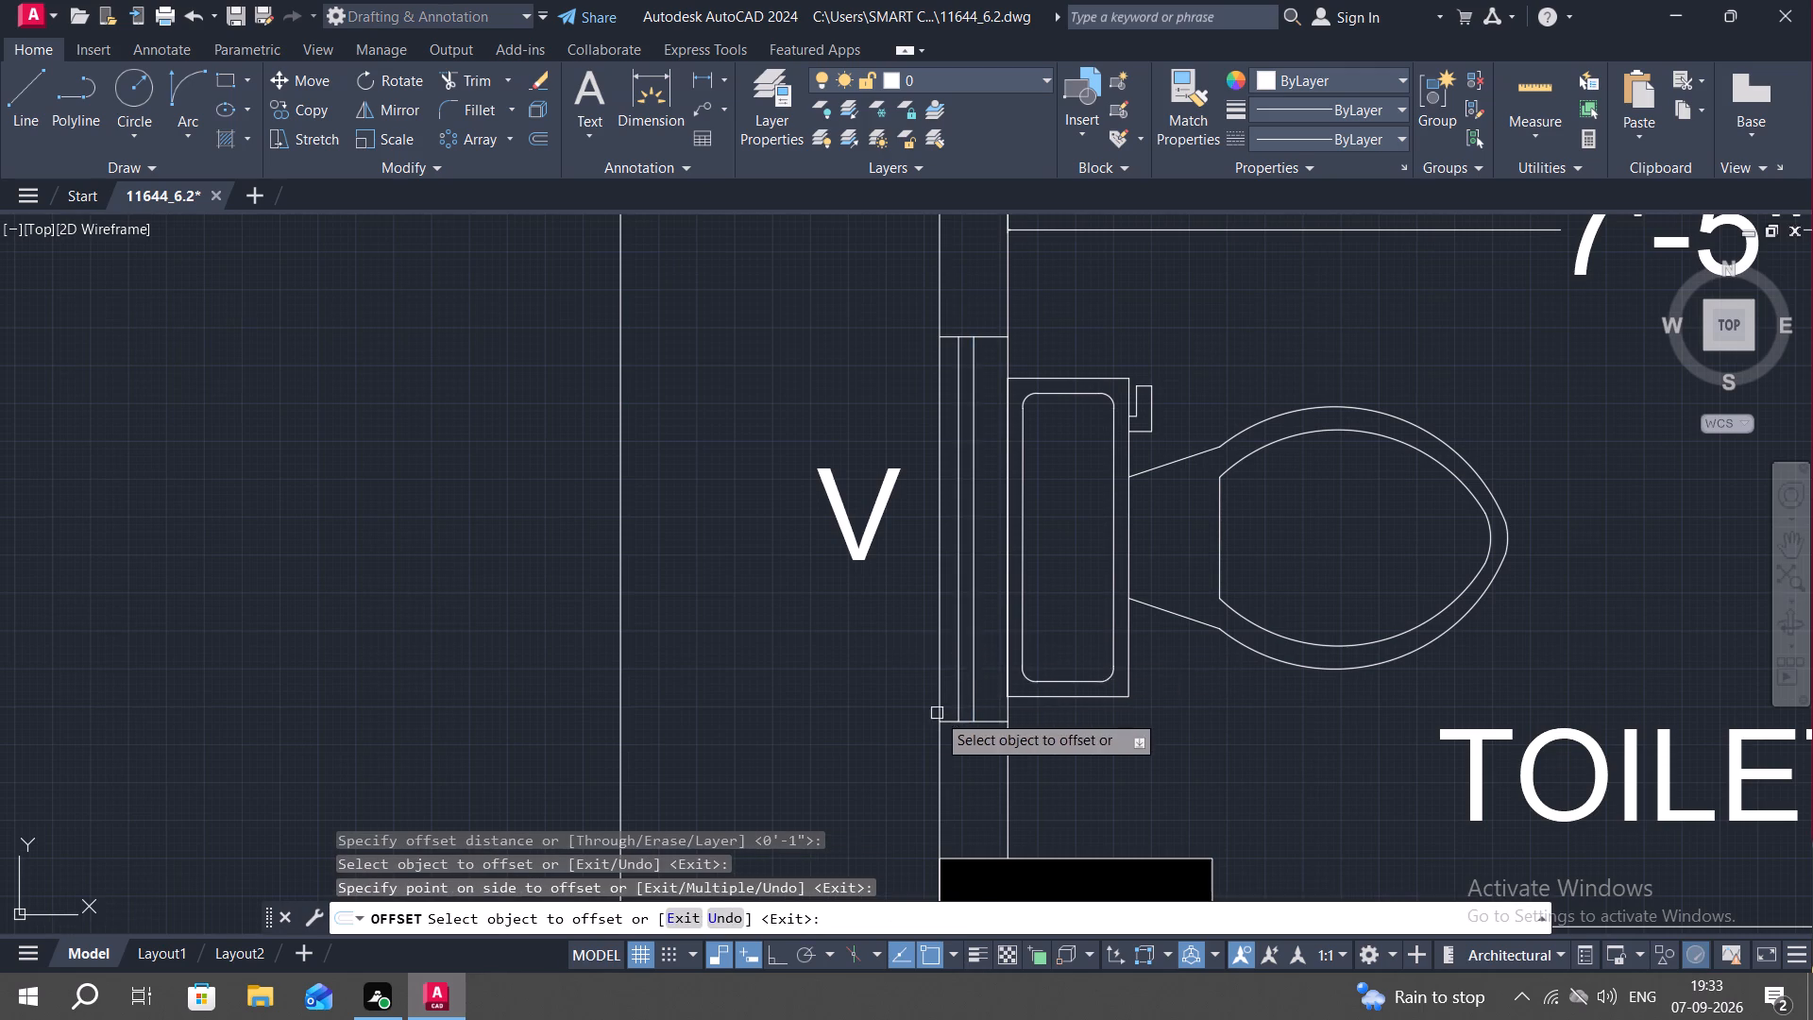
{"action": "scroll", "coordinate": [920, 745], "scroll_direction": "down", "scroll_amount": 2}
{"action": "middle_click_drag", "start_coordinate": [854, 774], "coordinate": [862, 496]}
{"action": "key", "text": "Escape"}
Offset the centre line of the west window in the bedroom north of WASH by 1" to both sides and erase the original line.
{"action": "middle_click_drag", "start_coordinate": [973, 828], "coordinate": [897, 288]}
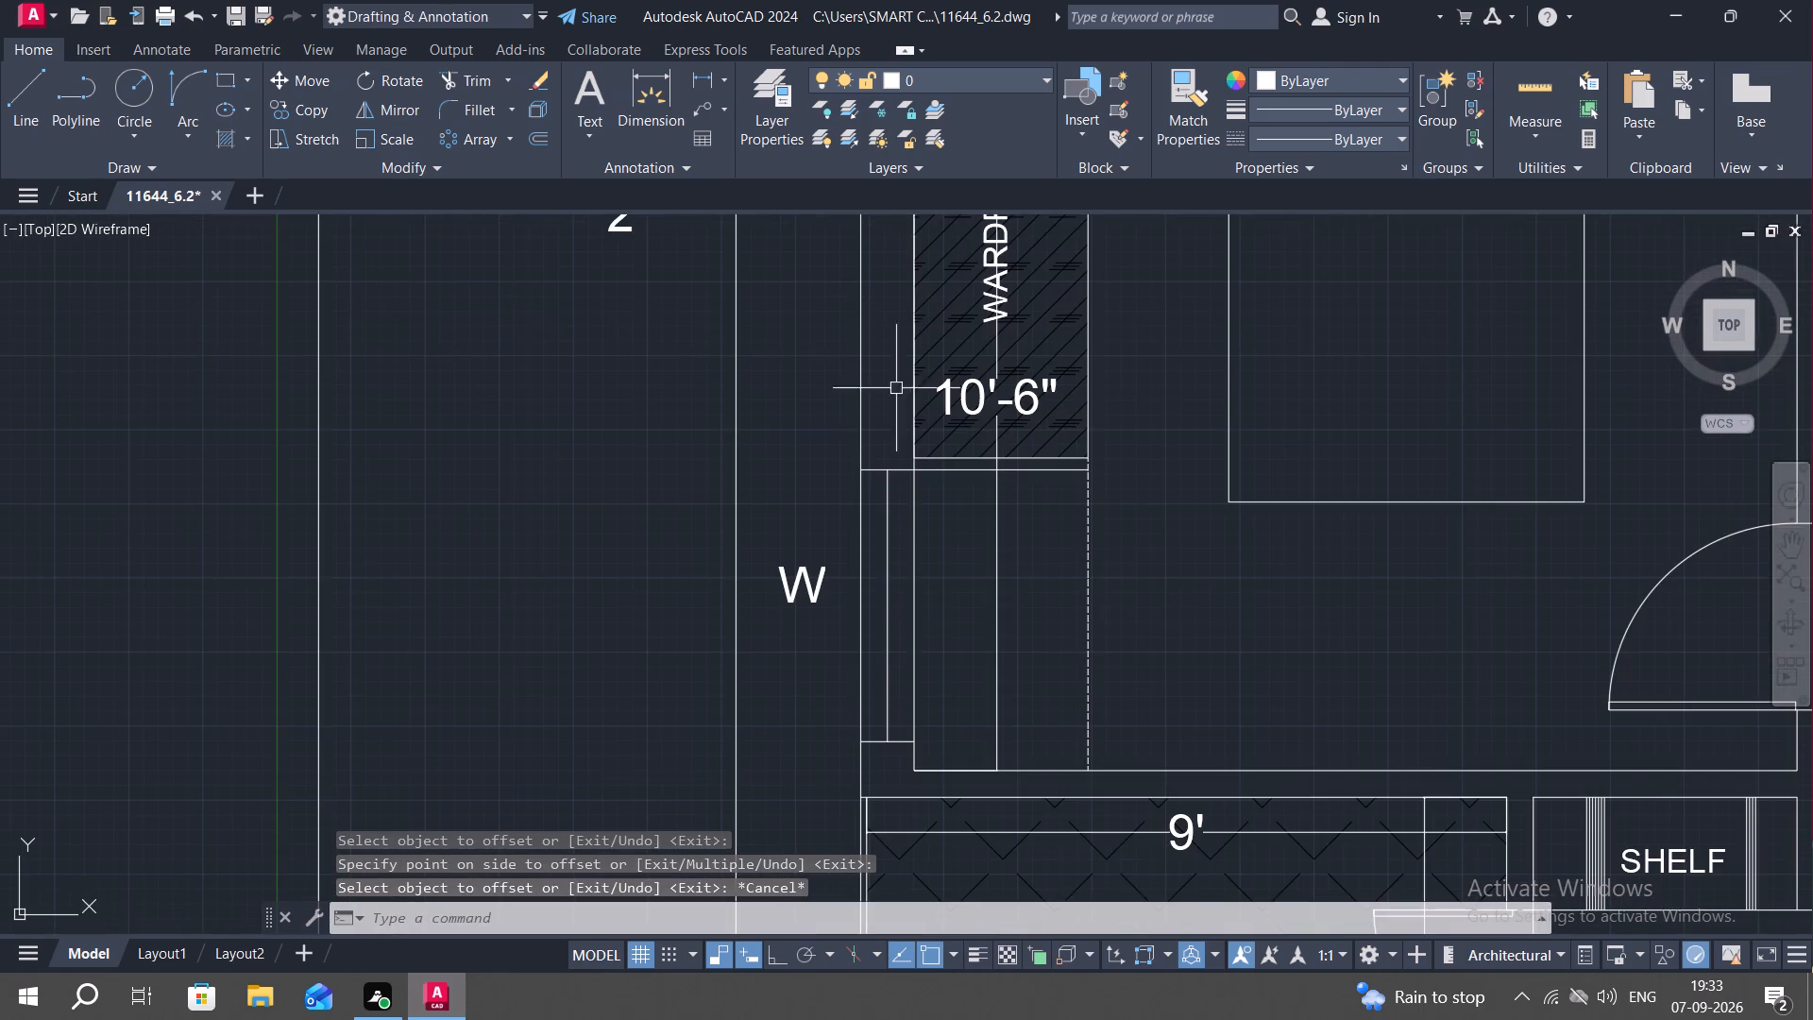
{"action": "key", "text": "space"}
{"action": "key", "text": "space"}
{"action": "left_click", "coordinate": [887, 629]}
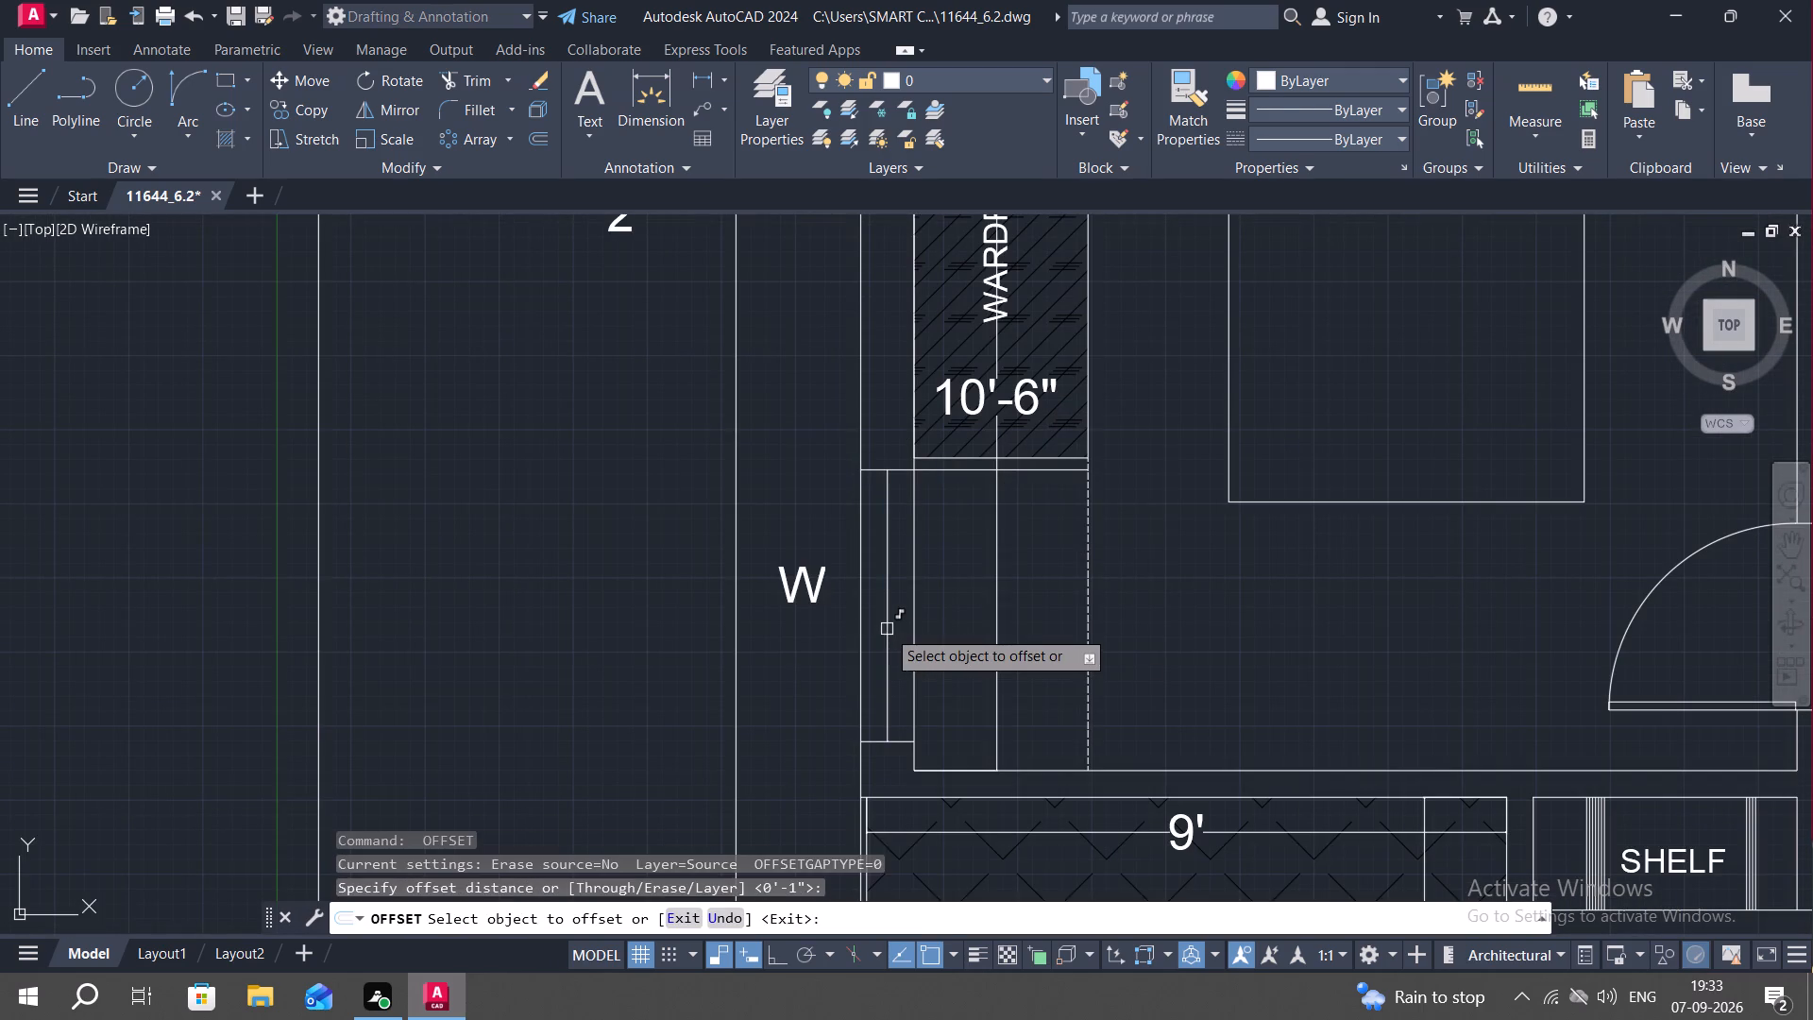
{"action": "left_click", "coordinate": [916, 635]}
{"action": "left_click", "coordinate": [885, 637]}
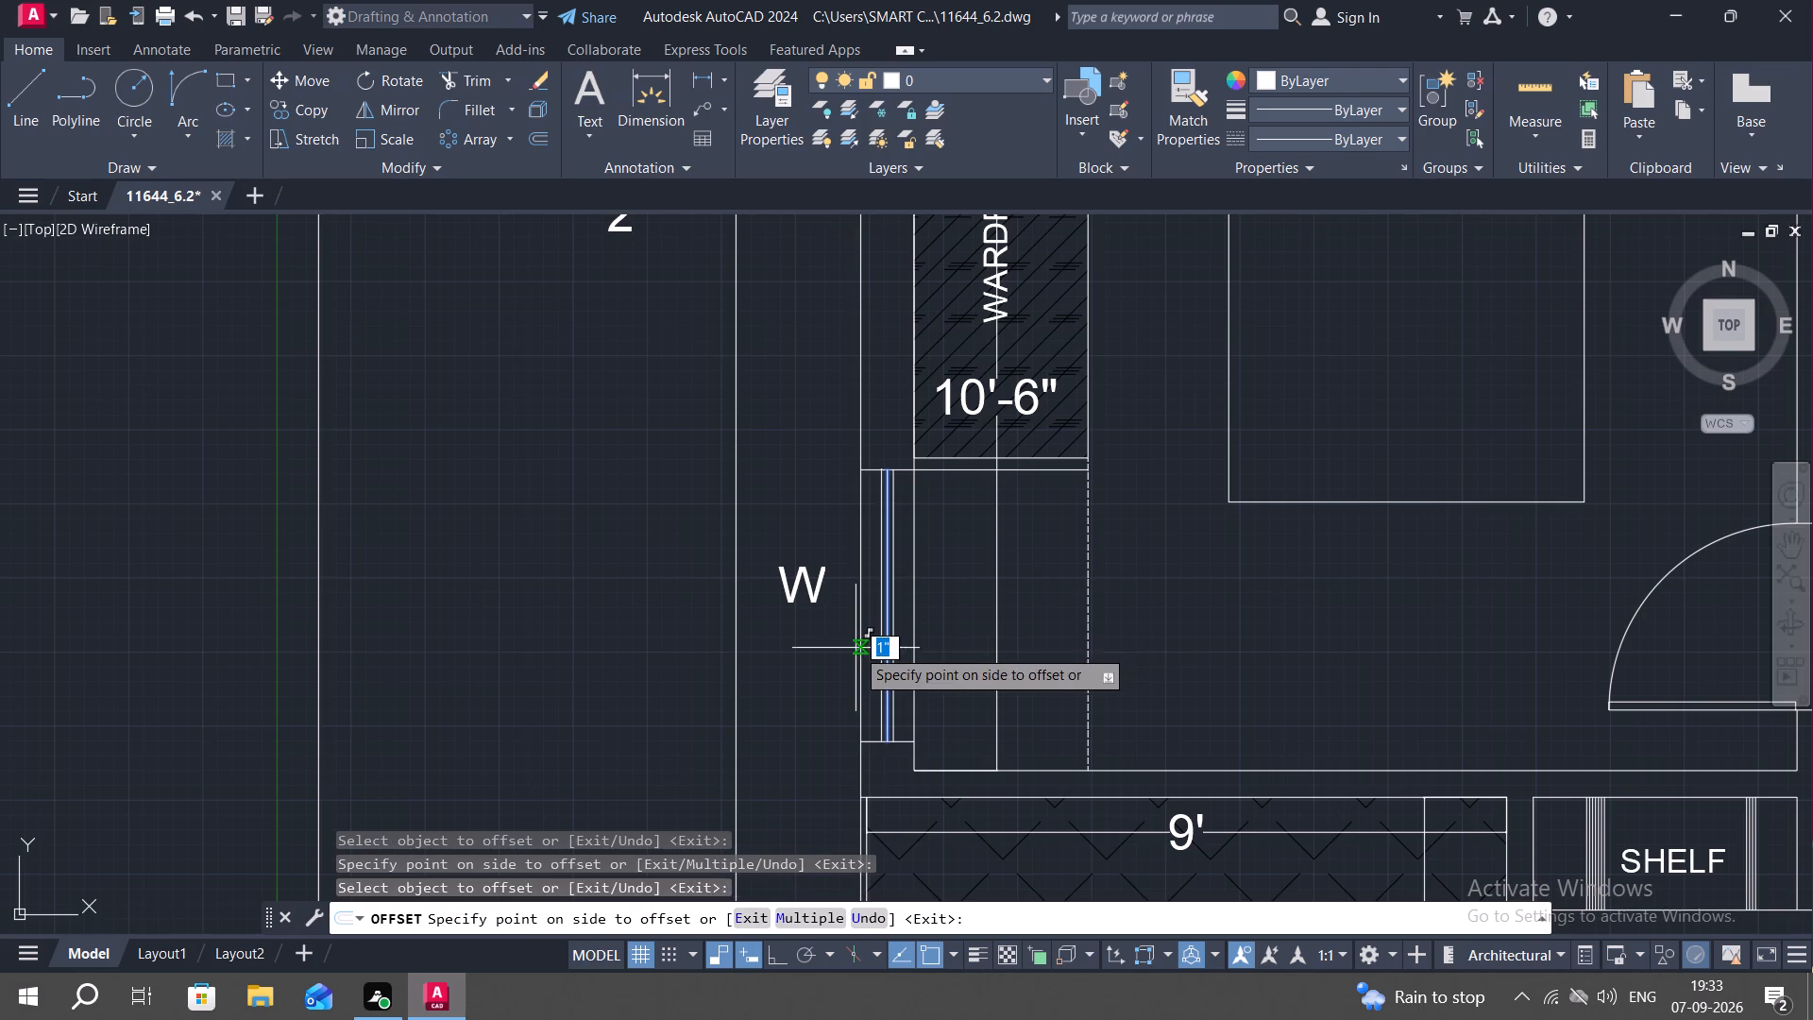
{"action": "left_click", "coordinate": [856, 648]}
{"action": "key", "text": "Escape"}
{"action": "scroll", "coordinate": [896, 610], "scroll_direction": "up", "scroll_amount": 3}
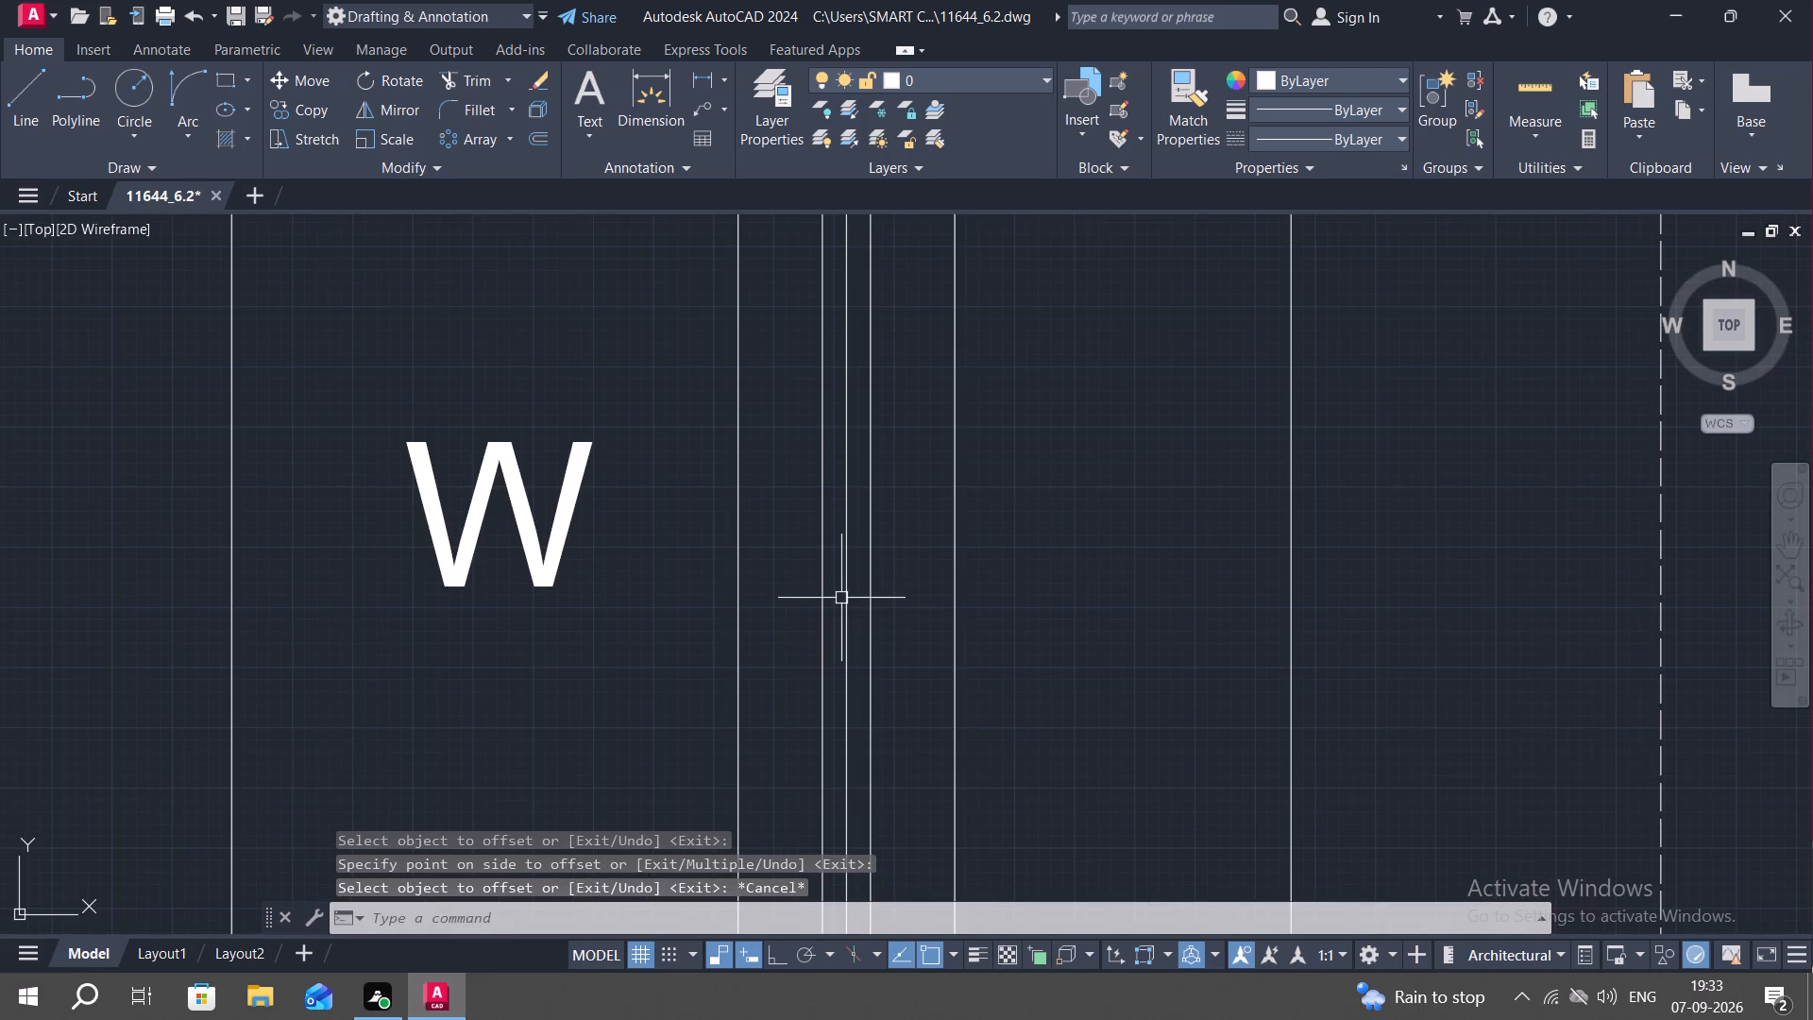
{"action": "left_click", "coordinate": [846, 606]}
{"action": "key", "text": "Delete"}
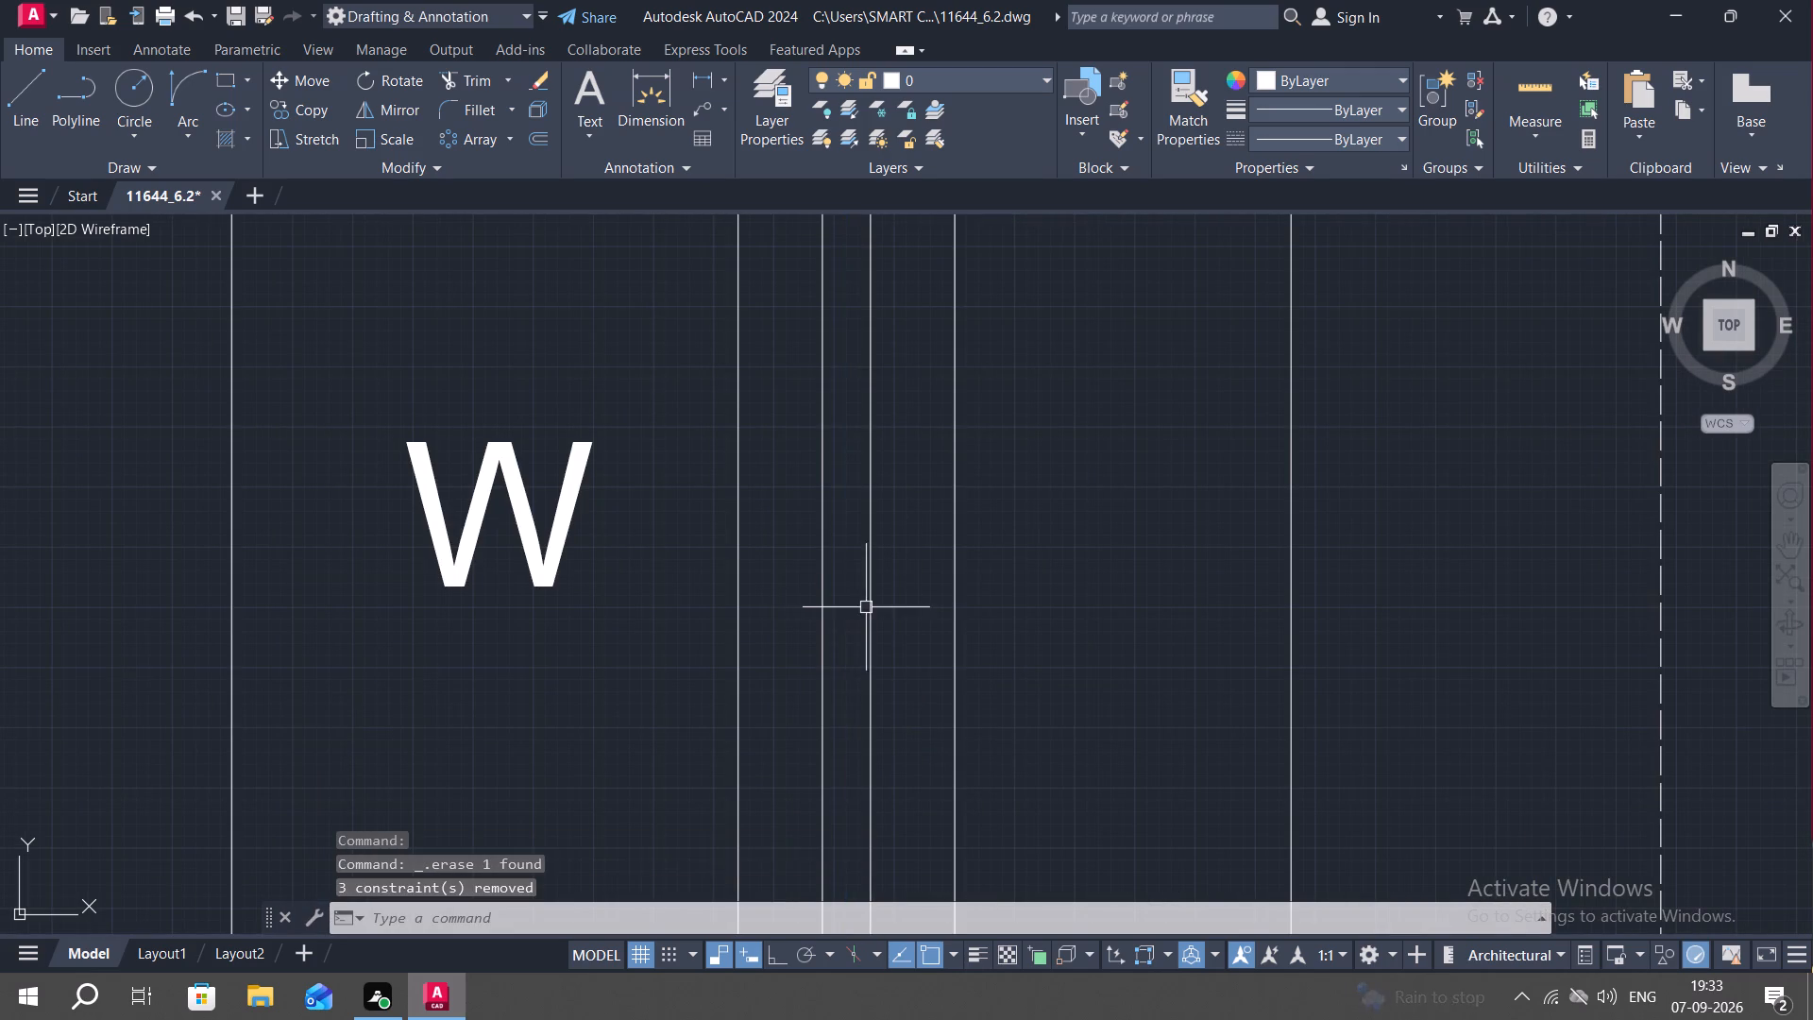
Offset the centre line of the west unit's kitchen south window by 1" to both sides.
{"action": "scroll", "coordinate": [868, 607], "scroll_direction": "down", "scroll_amount": 2}
{"action": "scroll", "coordinate": [937, 639], "scroll_direction": "down", "scroll_amount": 1}
{"action": "middle_click_drag", "start_coordinate": [892, 444], "coordinate": [877, 197]}
{"action": "scroll", "coordinate": [1019, 586], "scroll_direction": "down", "scroll_amount": 2}
{"action": "middle_click_drag", "start_coordinate": [1028, 636], "coordinate": [976, 484]}
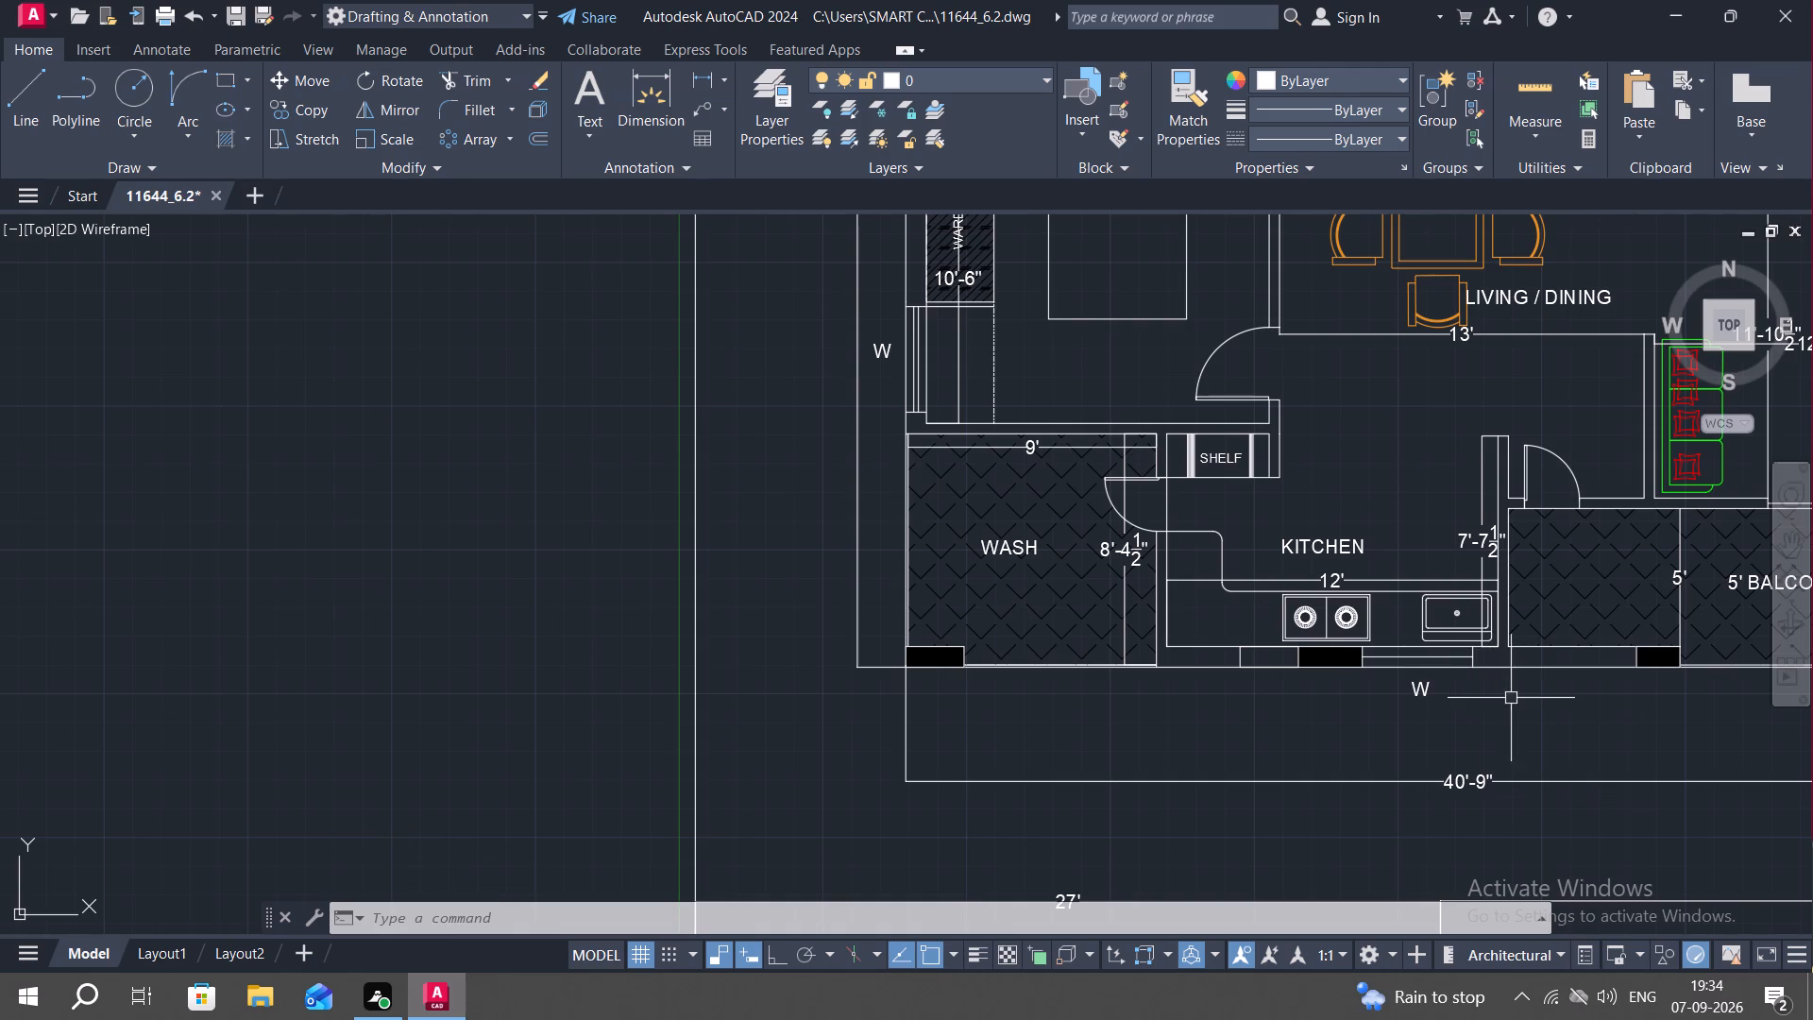
{"action": "key", "text": "Escape"}
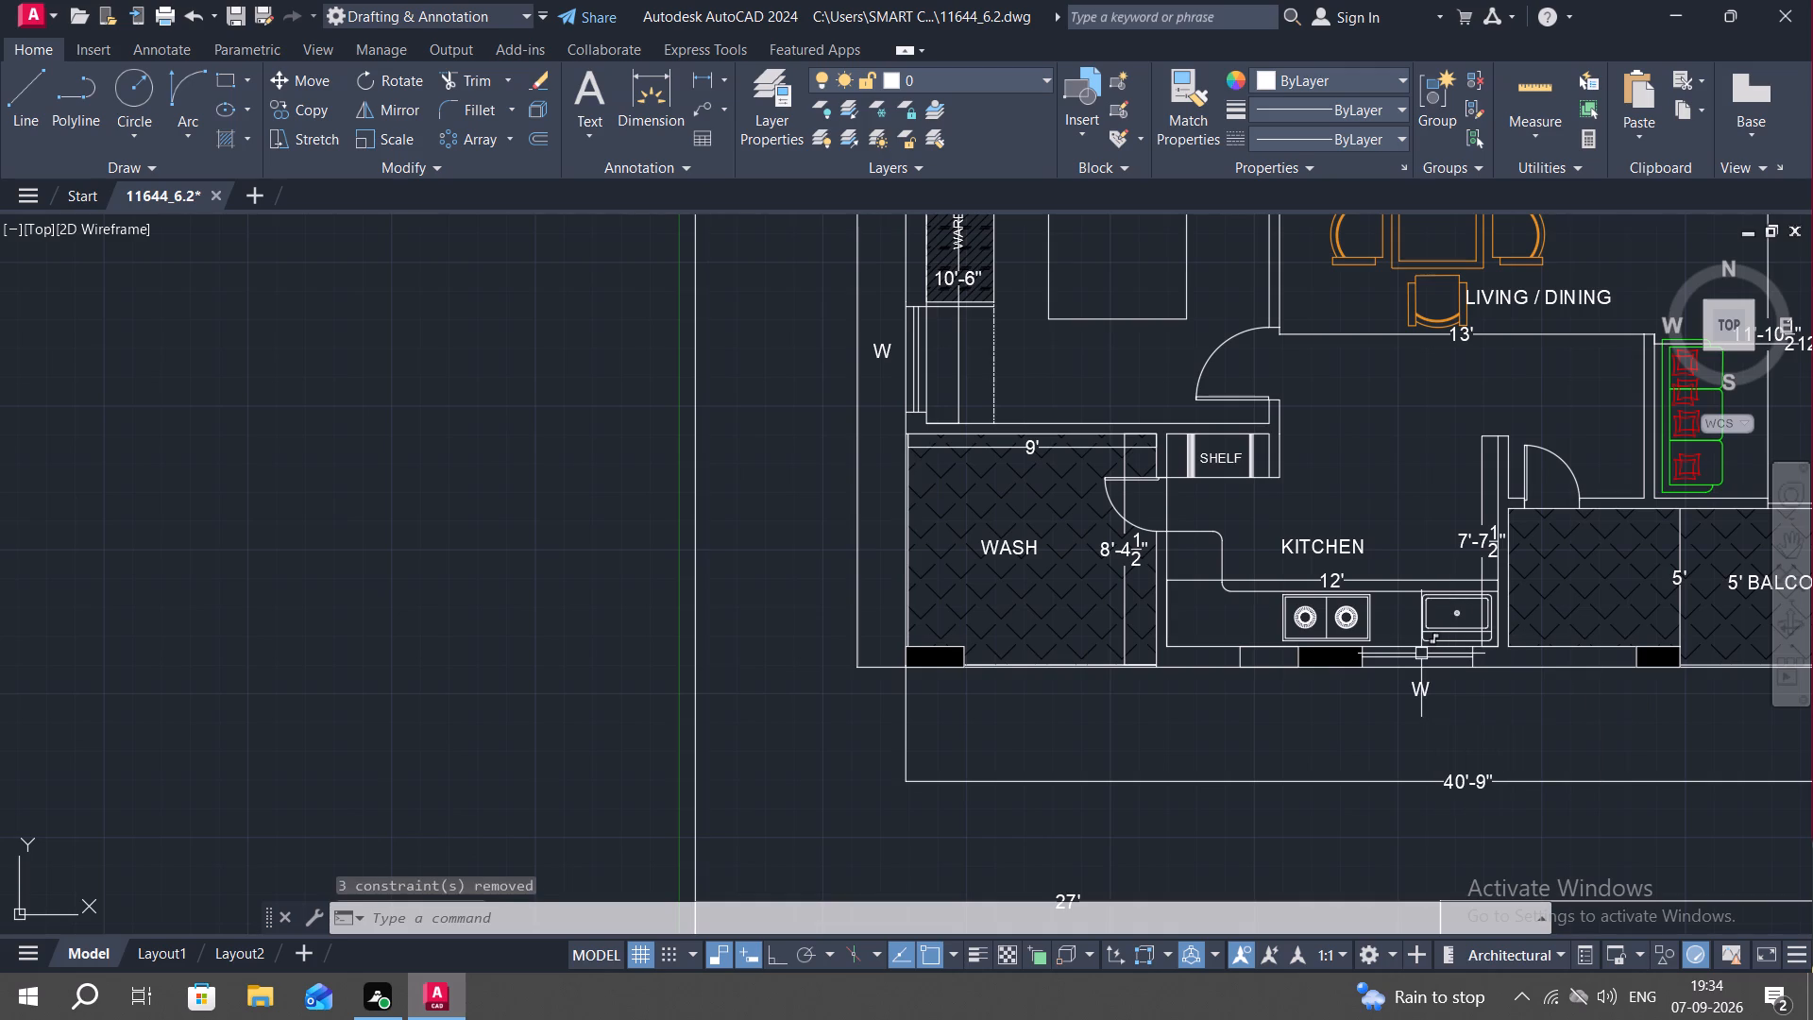
{"action": "type", "text": "O"}
{"action": "key", "text": "space"}
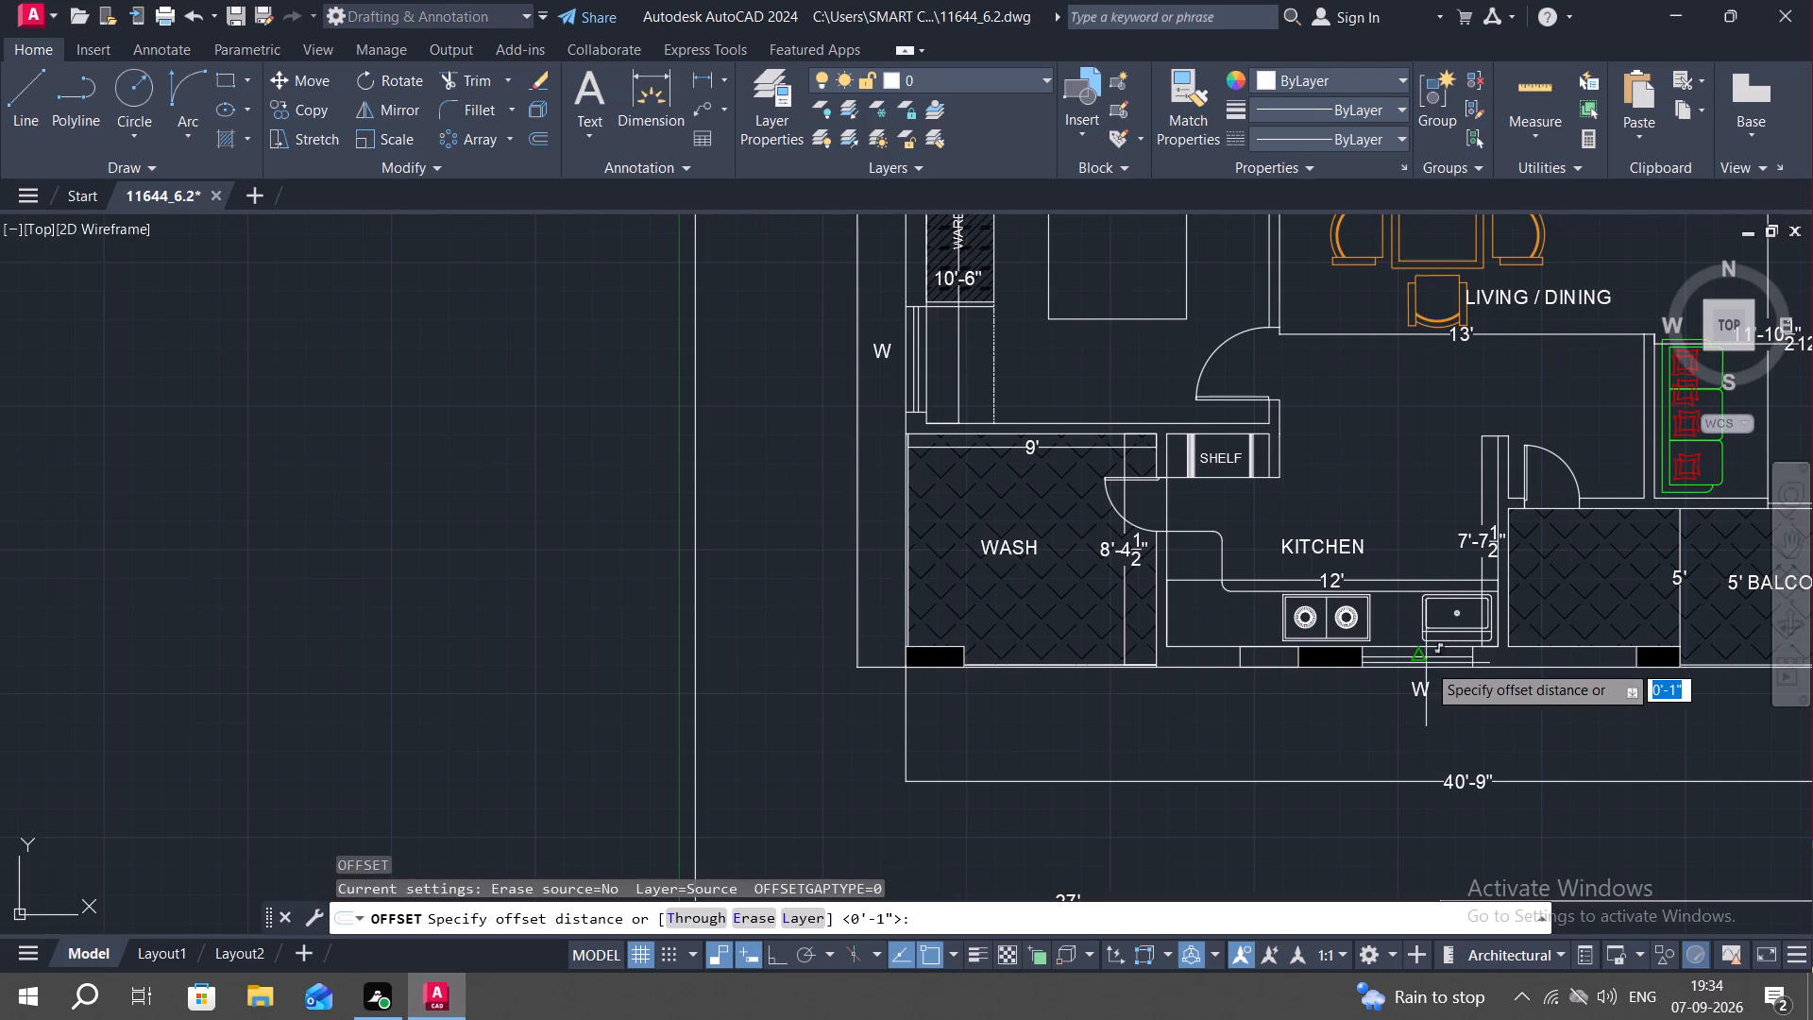
{"action": "scroll", "coordinate": [1431, 663], "scroll_direction": "up", "scroll_amount": 3}
{"action": "key", "text": "space"}
{"action": "left_click", "coordinate": [1399, 643]}
{"action": "left_click", "coordinate": [1387, 601]}
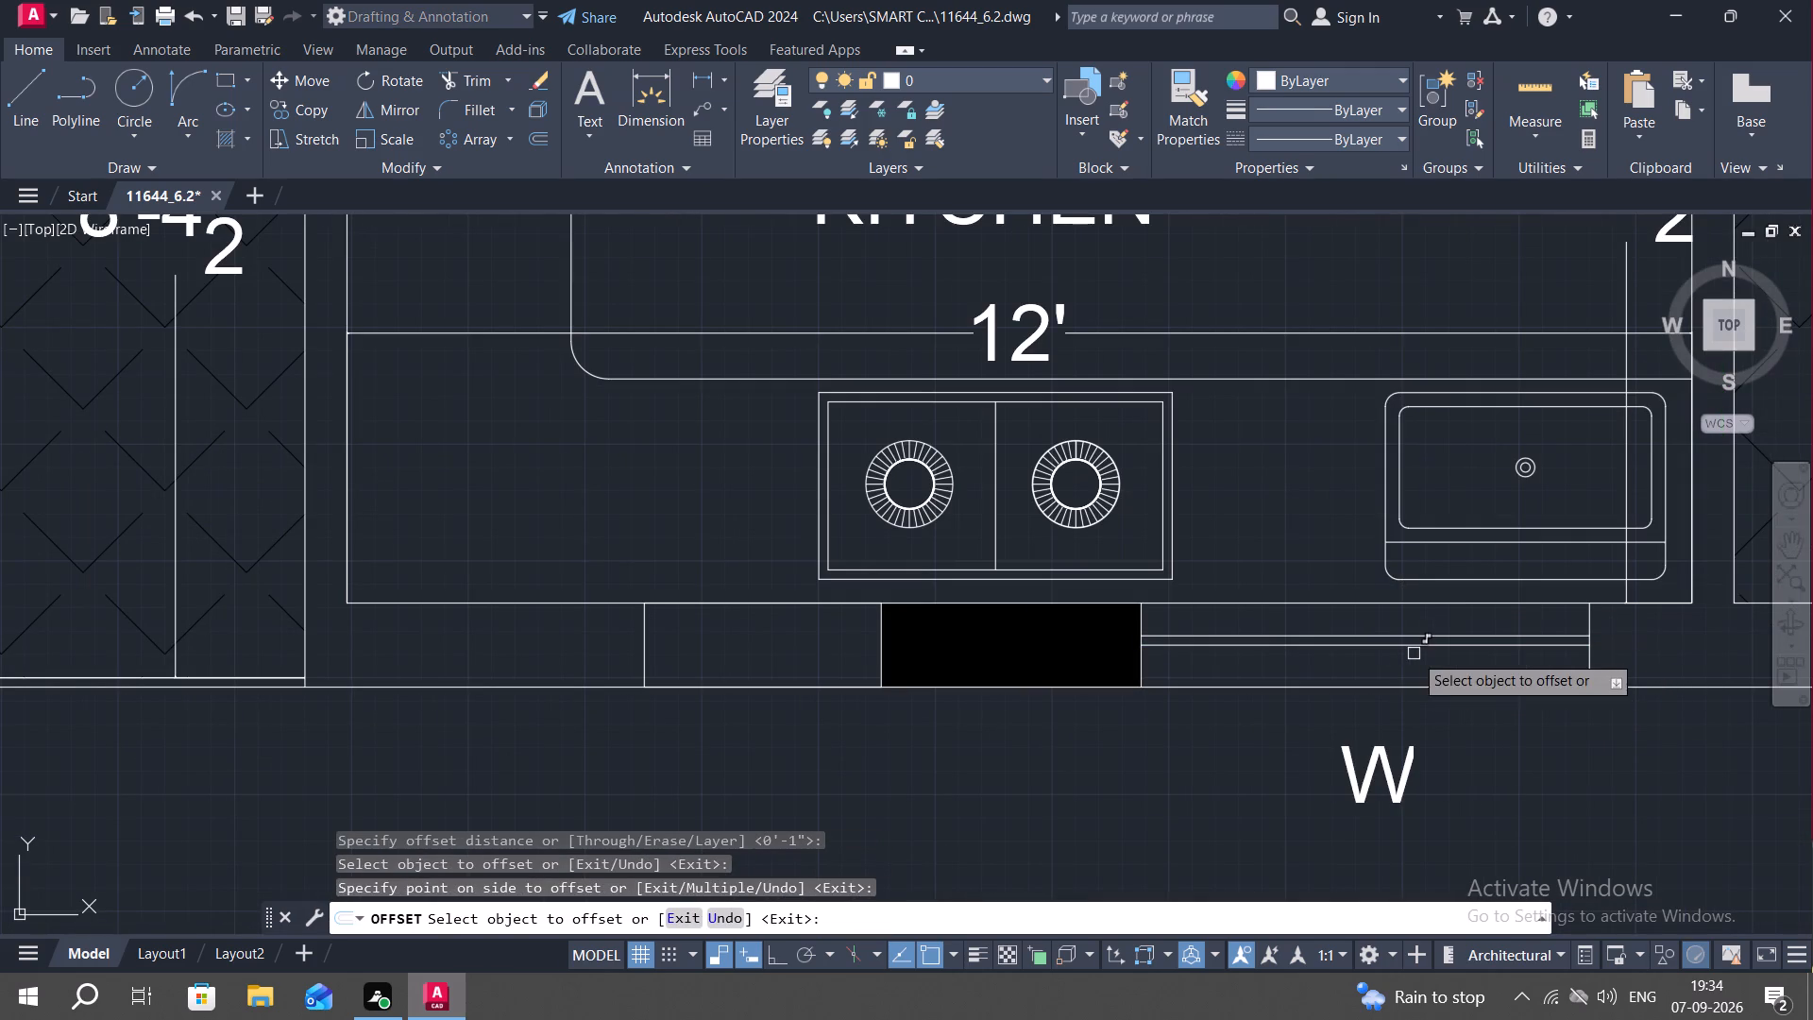
{"action": "left_click", "coordinate": [1412, 643]}
{"action": "left_click", "coordinate": [1431, 678]}
{"action": "key", "text": "Escape"}
Erase the original centre line between the two glazing lines of the west unit's kitchen window.
{"action": "middle_click_drag", "start_coordinate": [1565, 718], "coordinate": [1558, 717]}
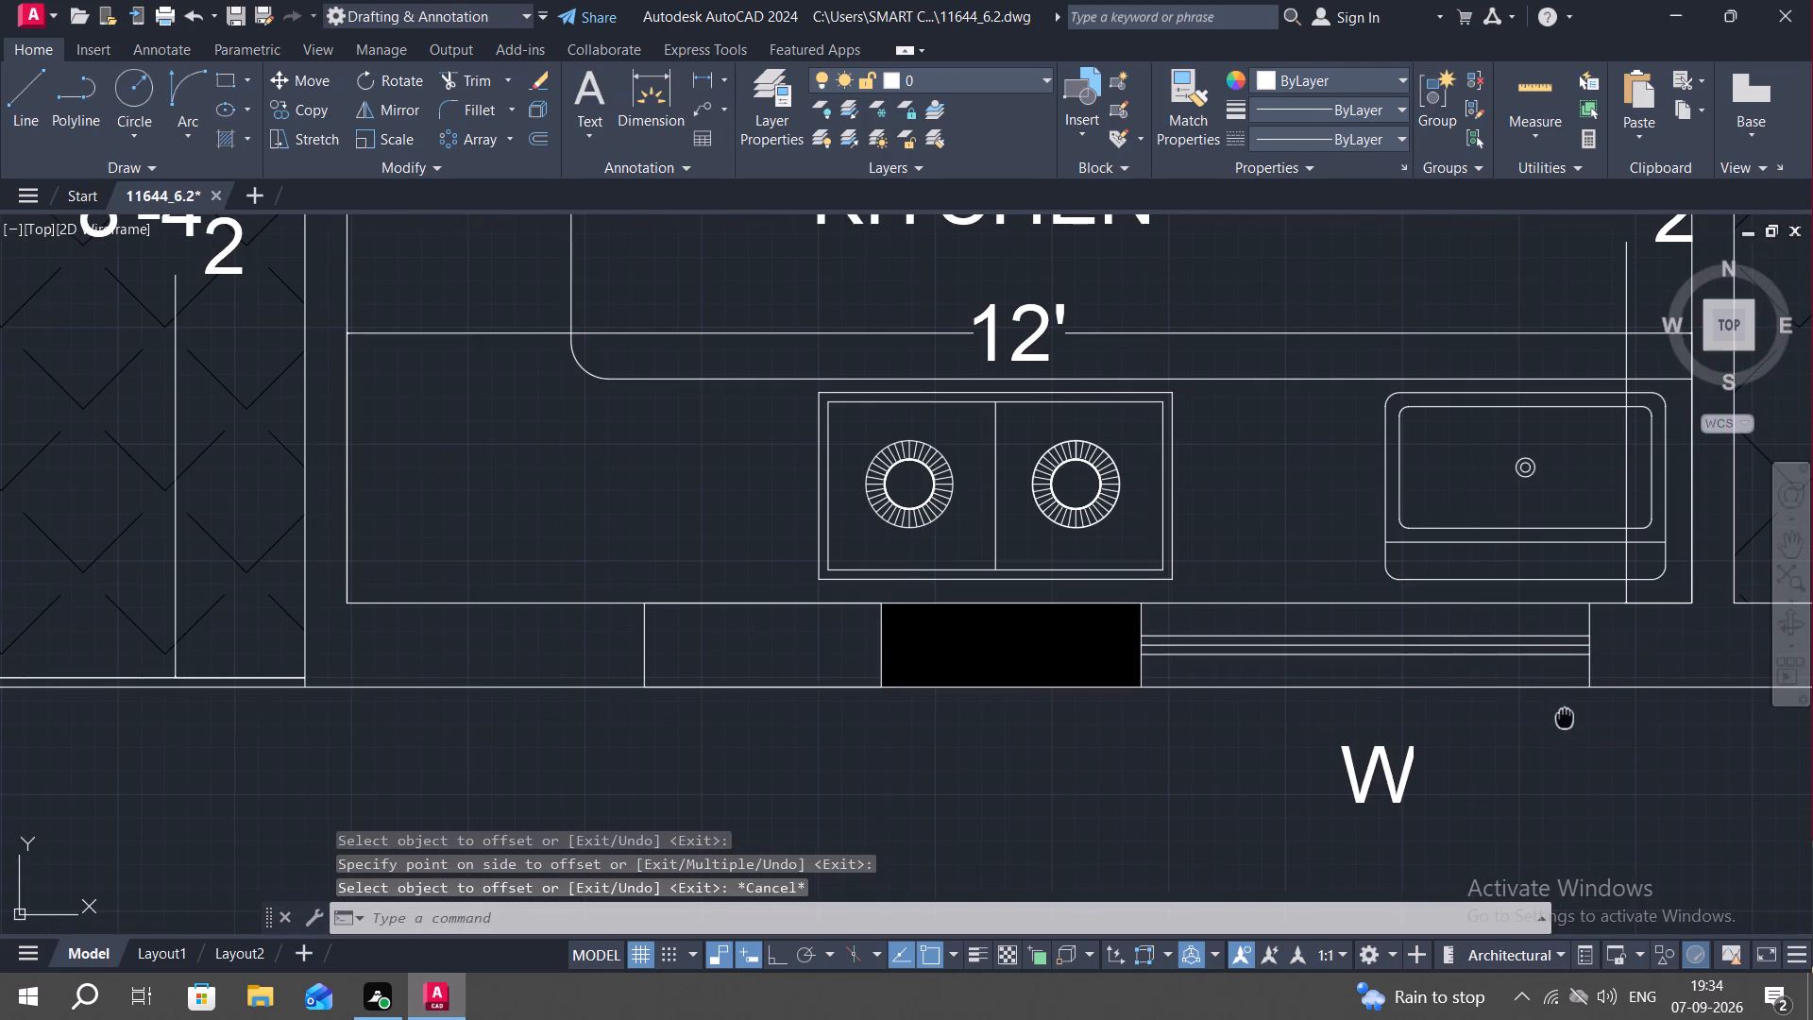
{"action": "middle_click_drag", "start_coordinate": [1558, 717], "coordinate": [1326, 702]}
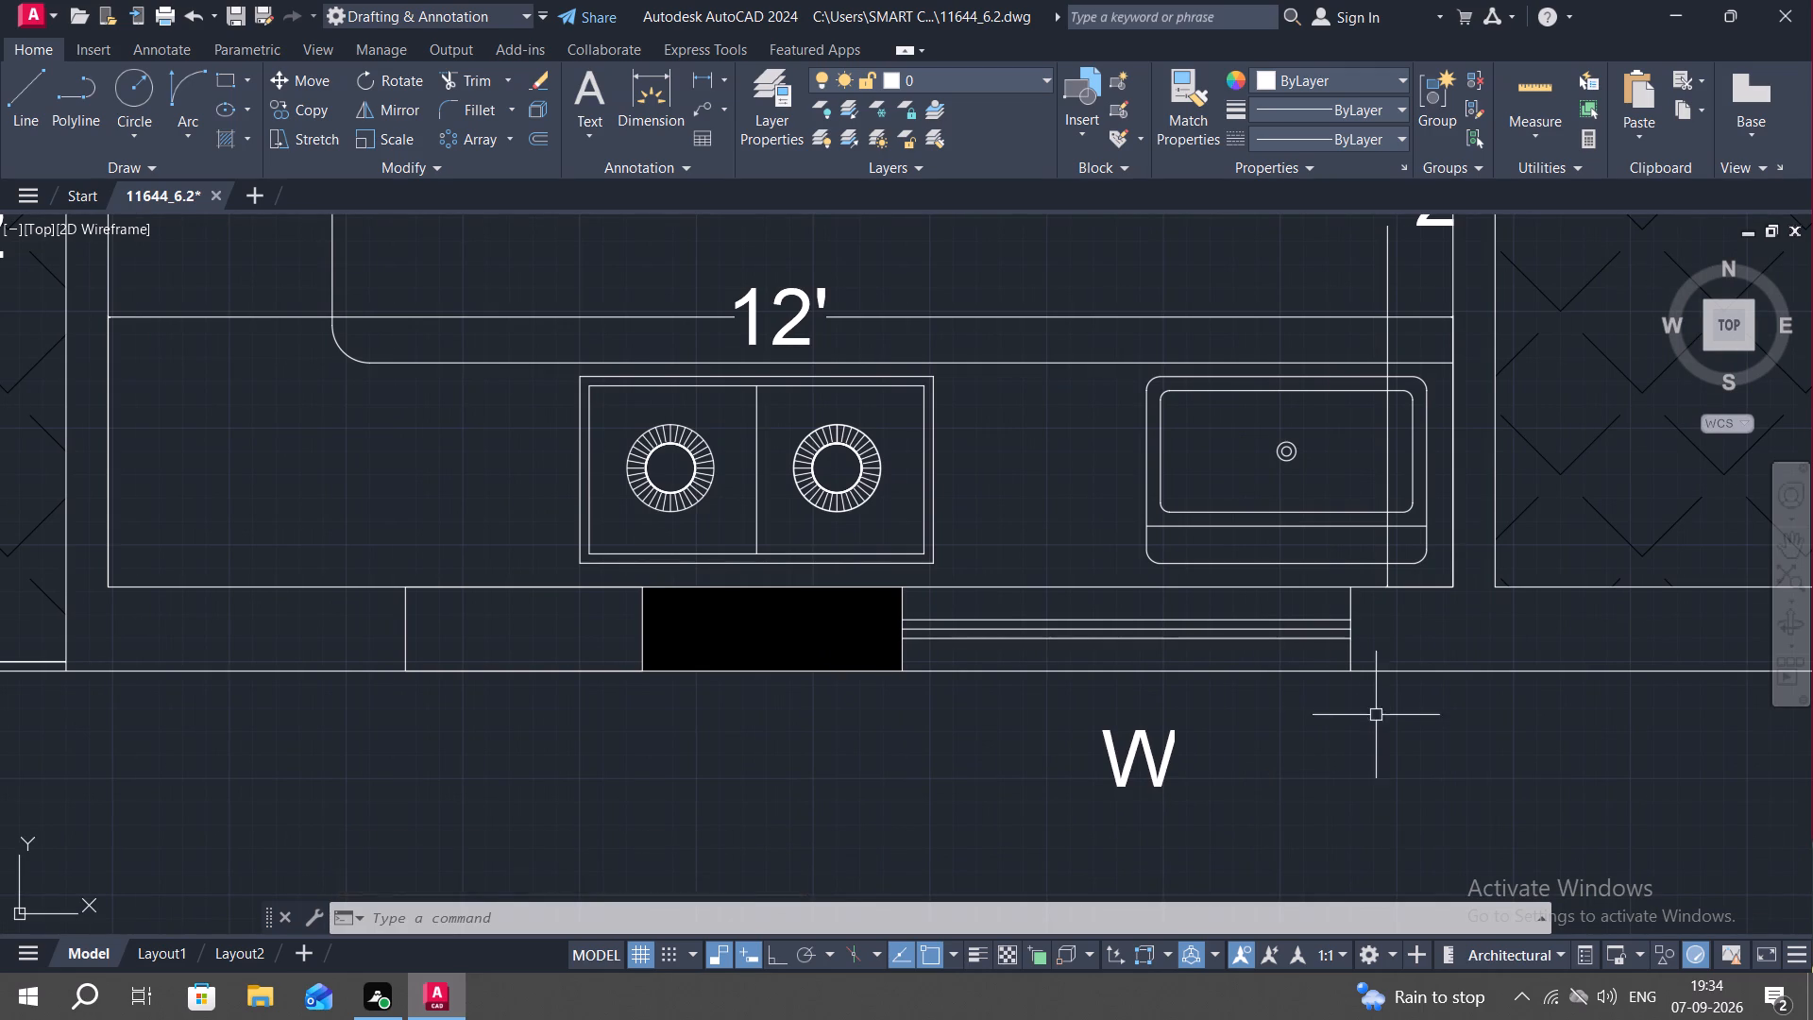
{"action": "scroll", "coordinate": [1396, 706], "scroll_direction": "down", "scroll_amount": 2}
{"action": "middle_click_drag", "start_coordinate": [1394, 709], "coordinate": [1195, 769]}
{"action": "scroll", "coordinate": [1200, 757], "scroll_direction": "down", "scroll_amount": 1}
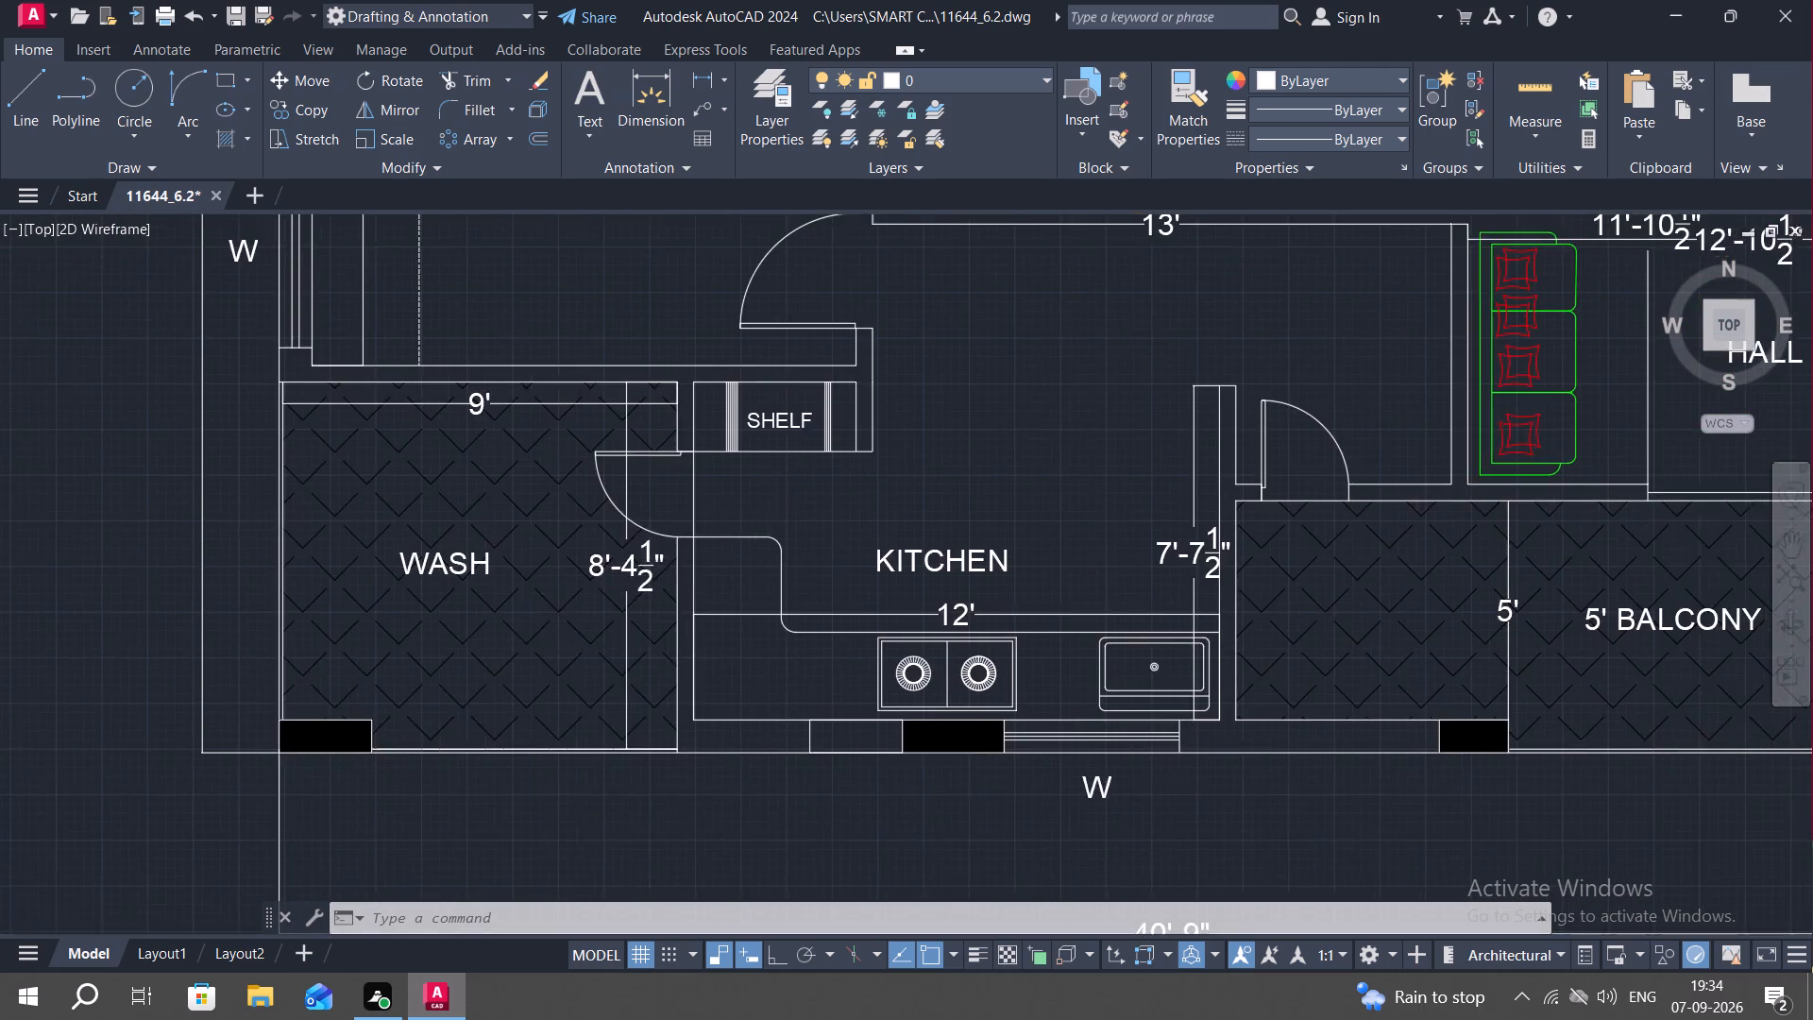
{"action": "scroll", "coordinate": [1226, 754], "scroll_direction": "down", "scroll_amount": 1}
{"action": "middle_click_drag", "start_coordinate": [1208, 754], "coordinate": [848, 734]}
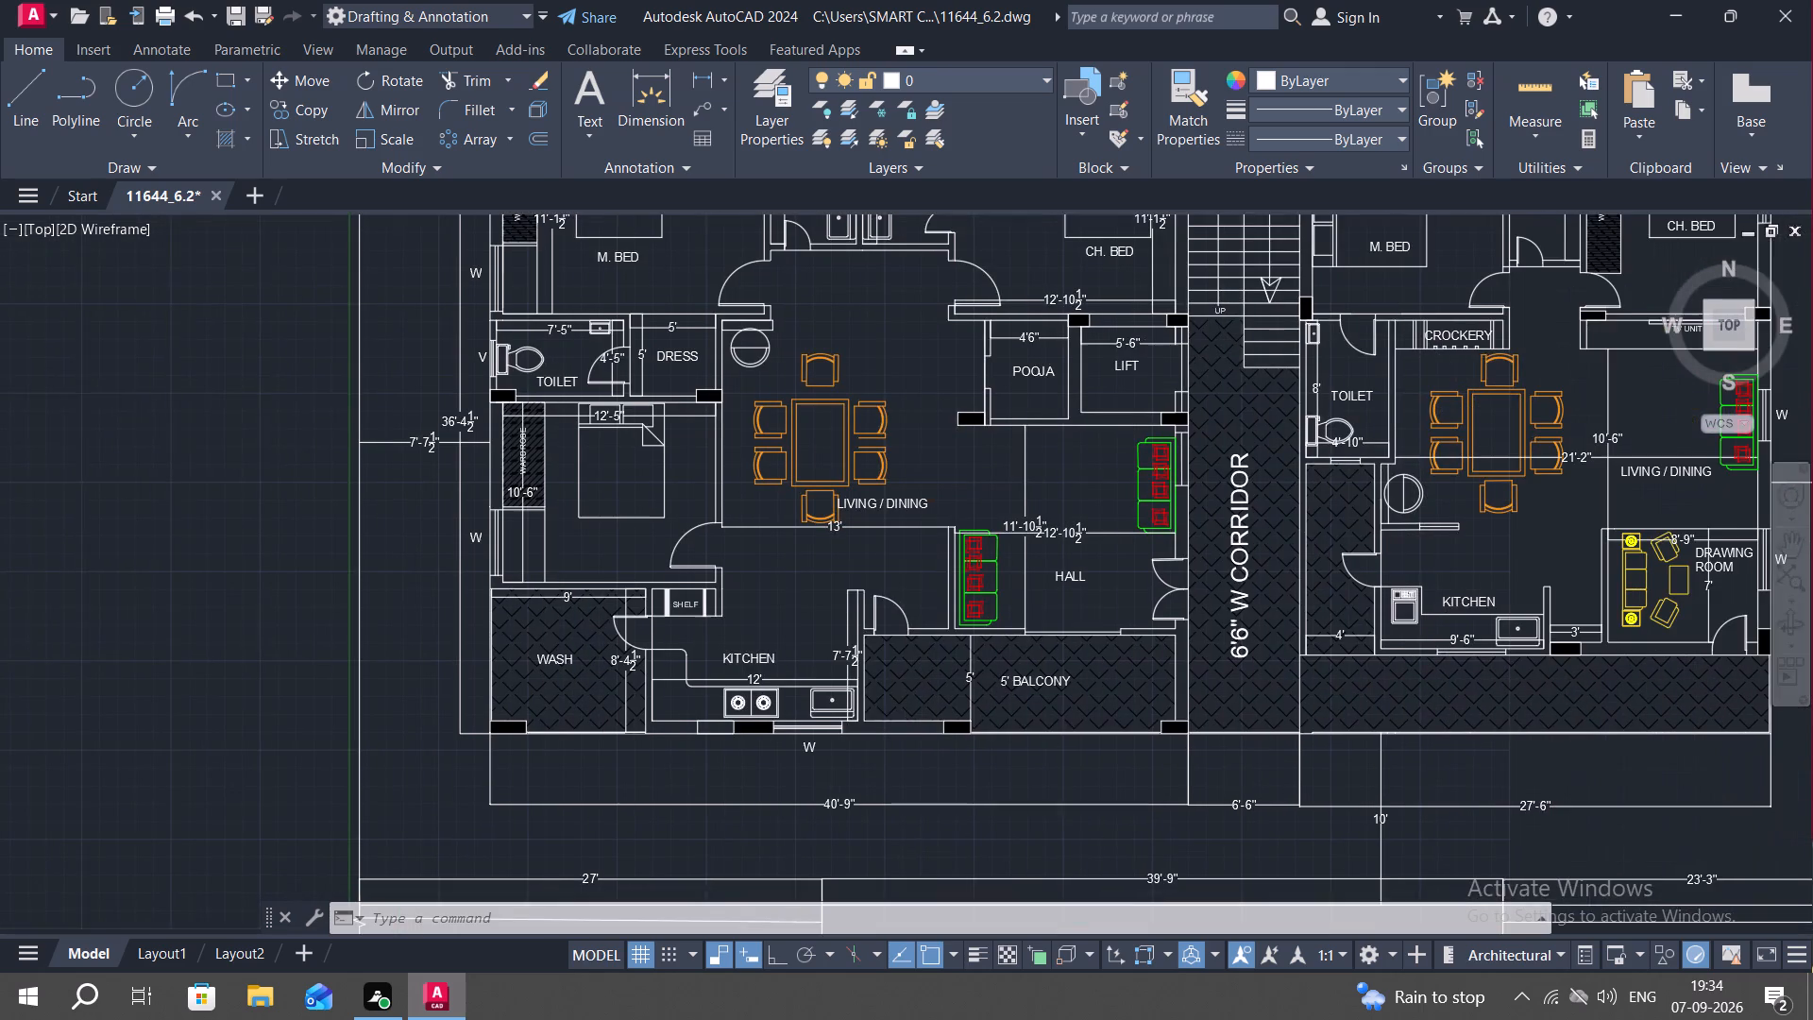
{"action": "middle_click_drag", "start_coordinate": [848, 734], "coordinate": [857, 726]}
{"action": "middle_click_drag", "start_coordinate": [998, 730], "coordinate": [805, 739]}
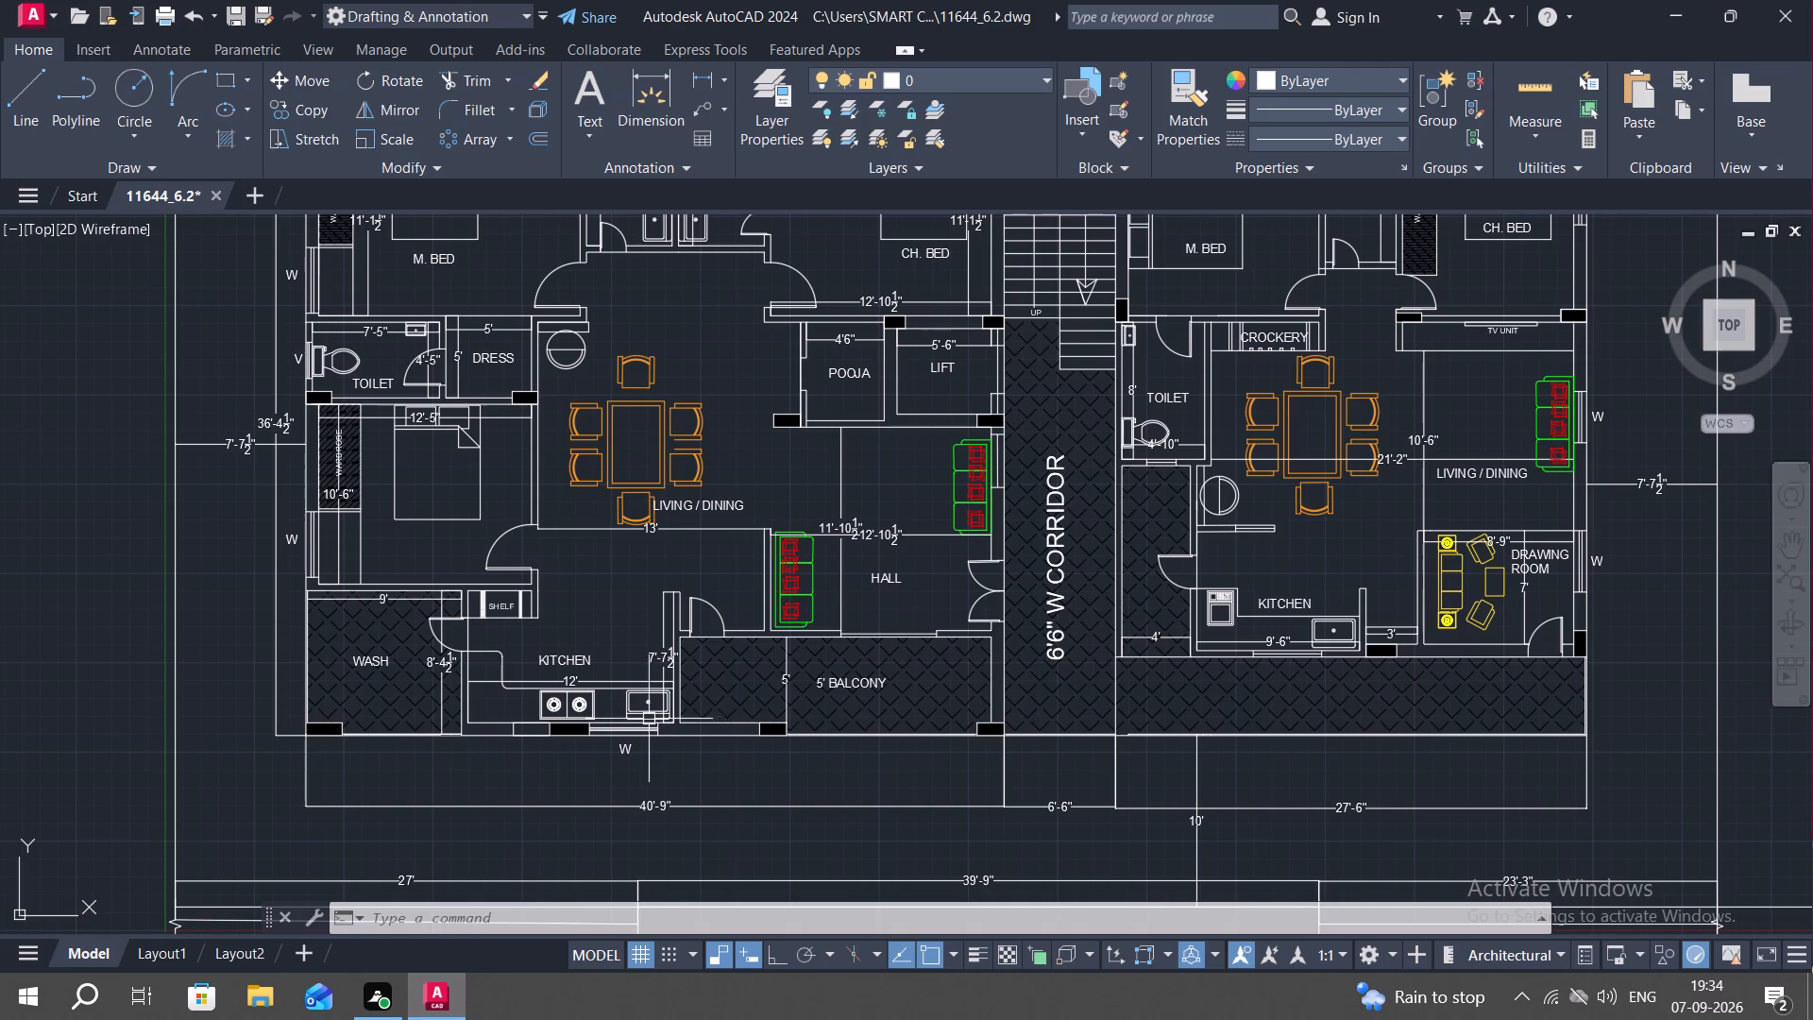
{"action": "key", "text": "space"}
{"action": "key", "text": "space"}
{"action": "scroll", "coordinate": [632, 728], "scroll_direction": "up", "scroll_amount": 5}
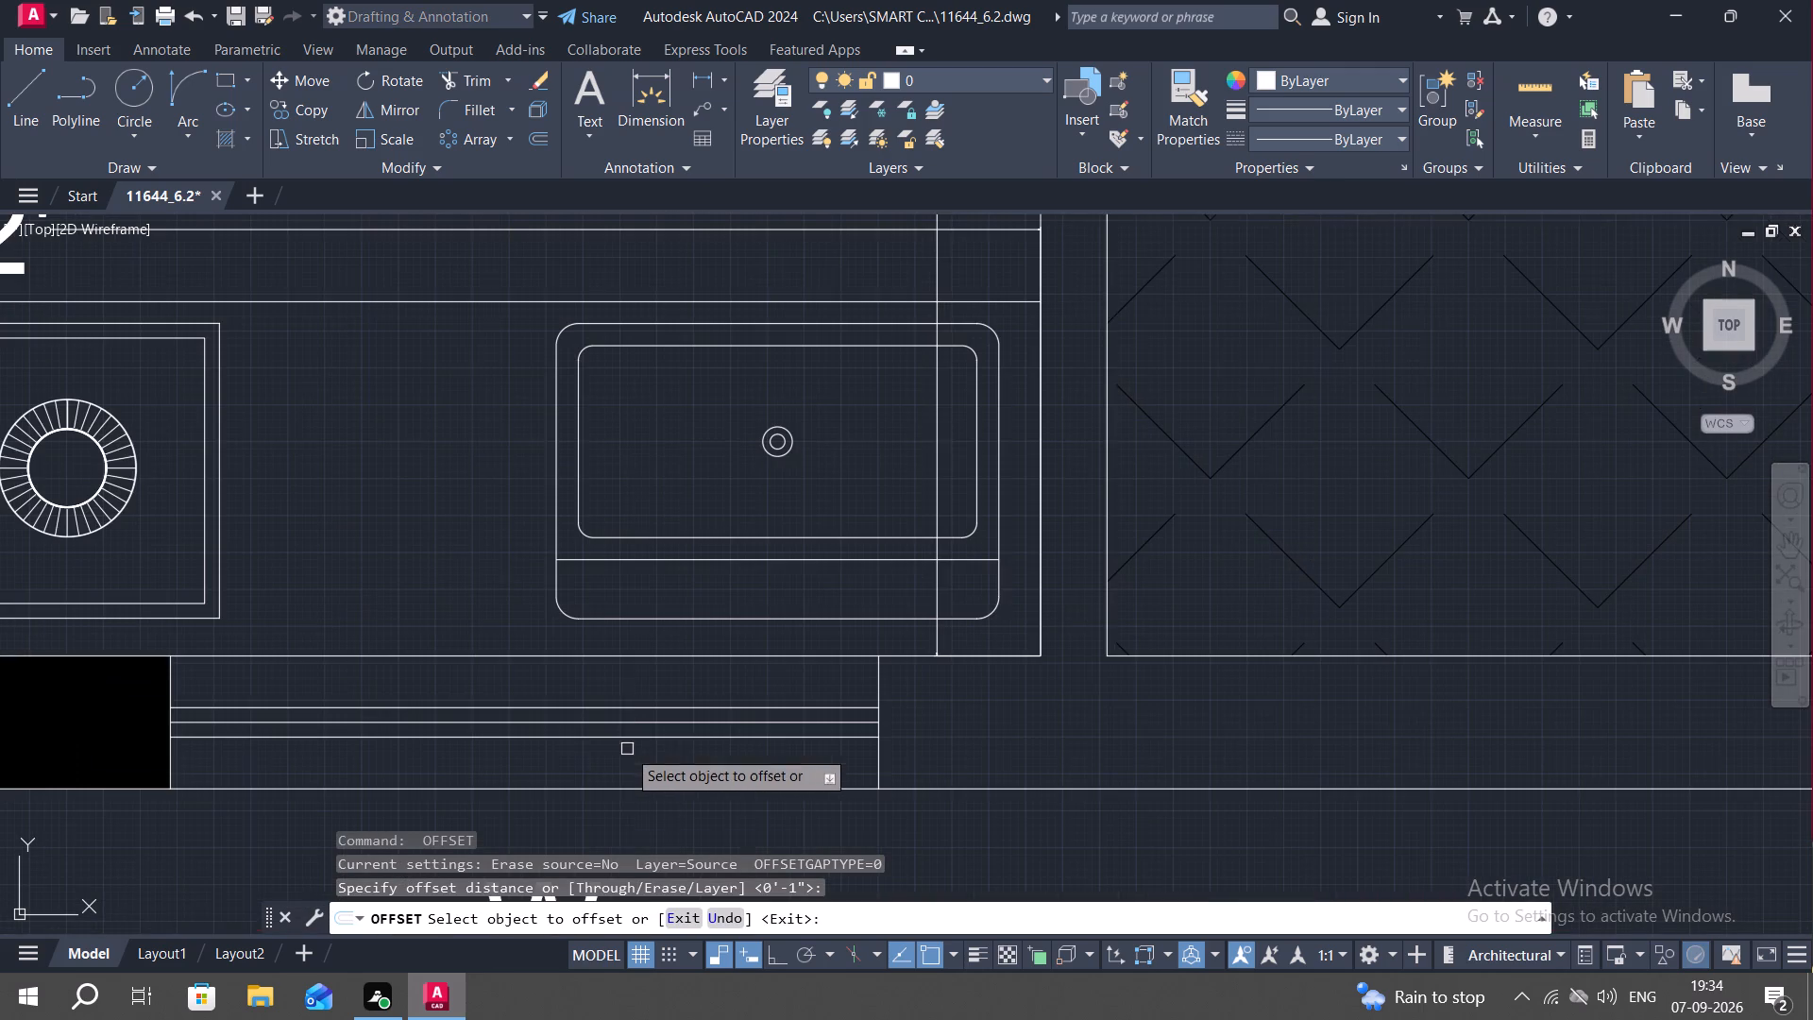
{"action": "key", "text": "Escape"}
{"action": "left_click", "coordinate": [628, 724]}
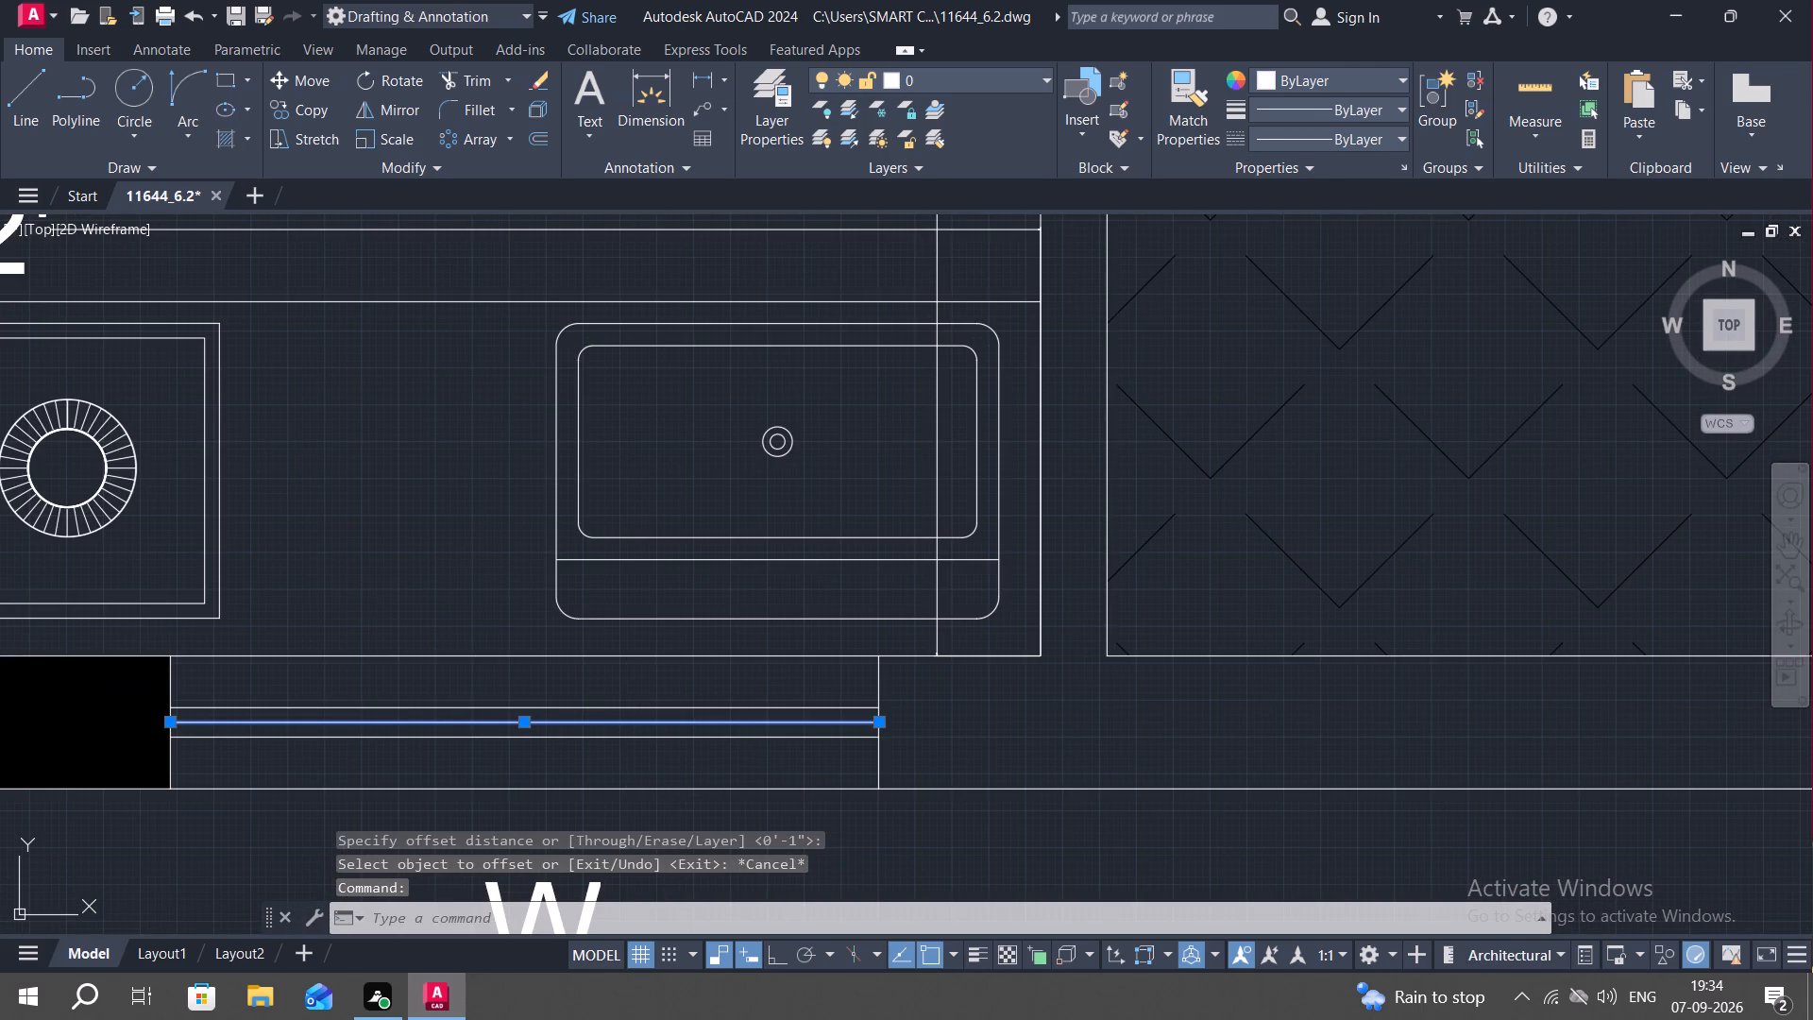
{"action": "key", "text": "Delete"}
Fill the gap between the glazing lines of the west-wall toilet ventilator with a solid black hatch.
{"action": "scroll", "coordinate": [616, 745], "scroll_direction": "down", "scroll_amount": 3}
{"action": "middle_click_drag", "start_coordinate": [372, 783], "coordinate": [1331, 762]}
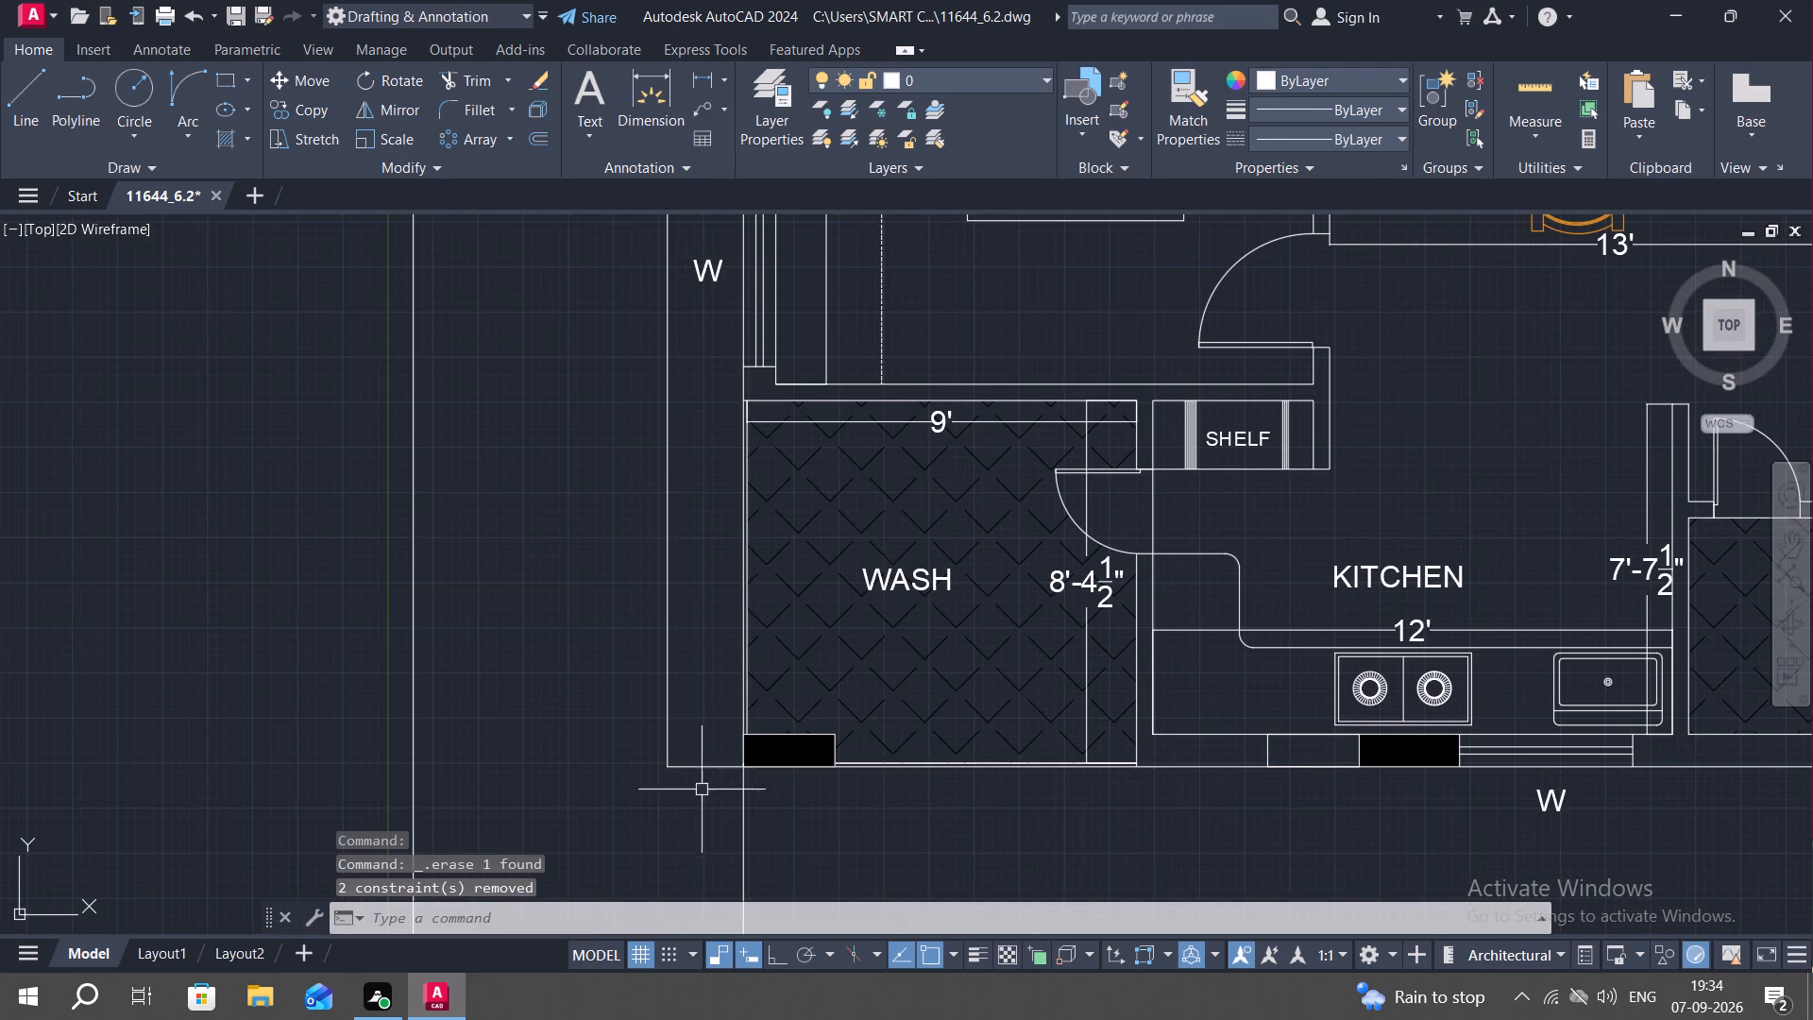
{"action": "middle_click_drag", "start_coordinate": [745, 622], "coordinate": [762, 1019]}
{"action": "middle_click_drag", "start_coordinate": [773, 548], "coordinate": [806, 715]}
{"action": "scroll", "coordinate": [779, 482], "scroll_direction": "up", "scroll_amount": 3}
{"action": "type", "text": "H"}
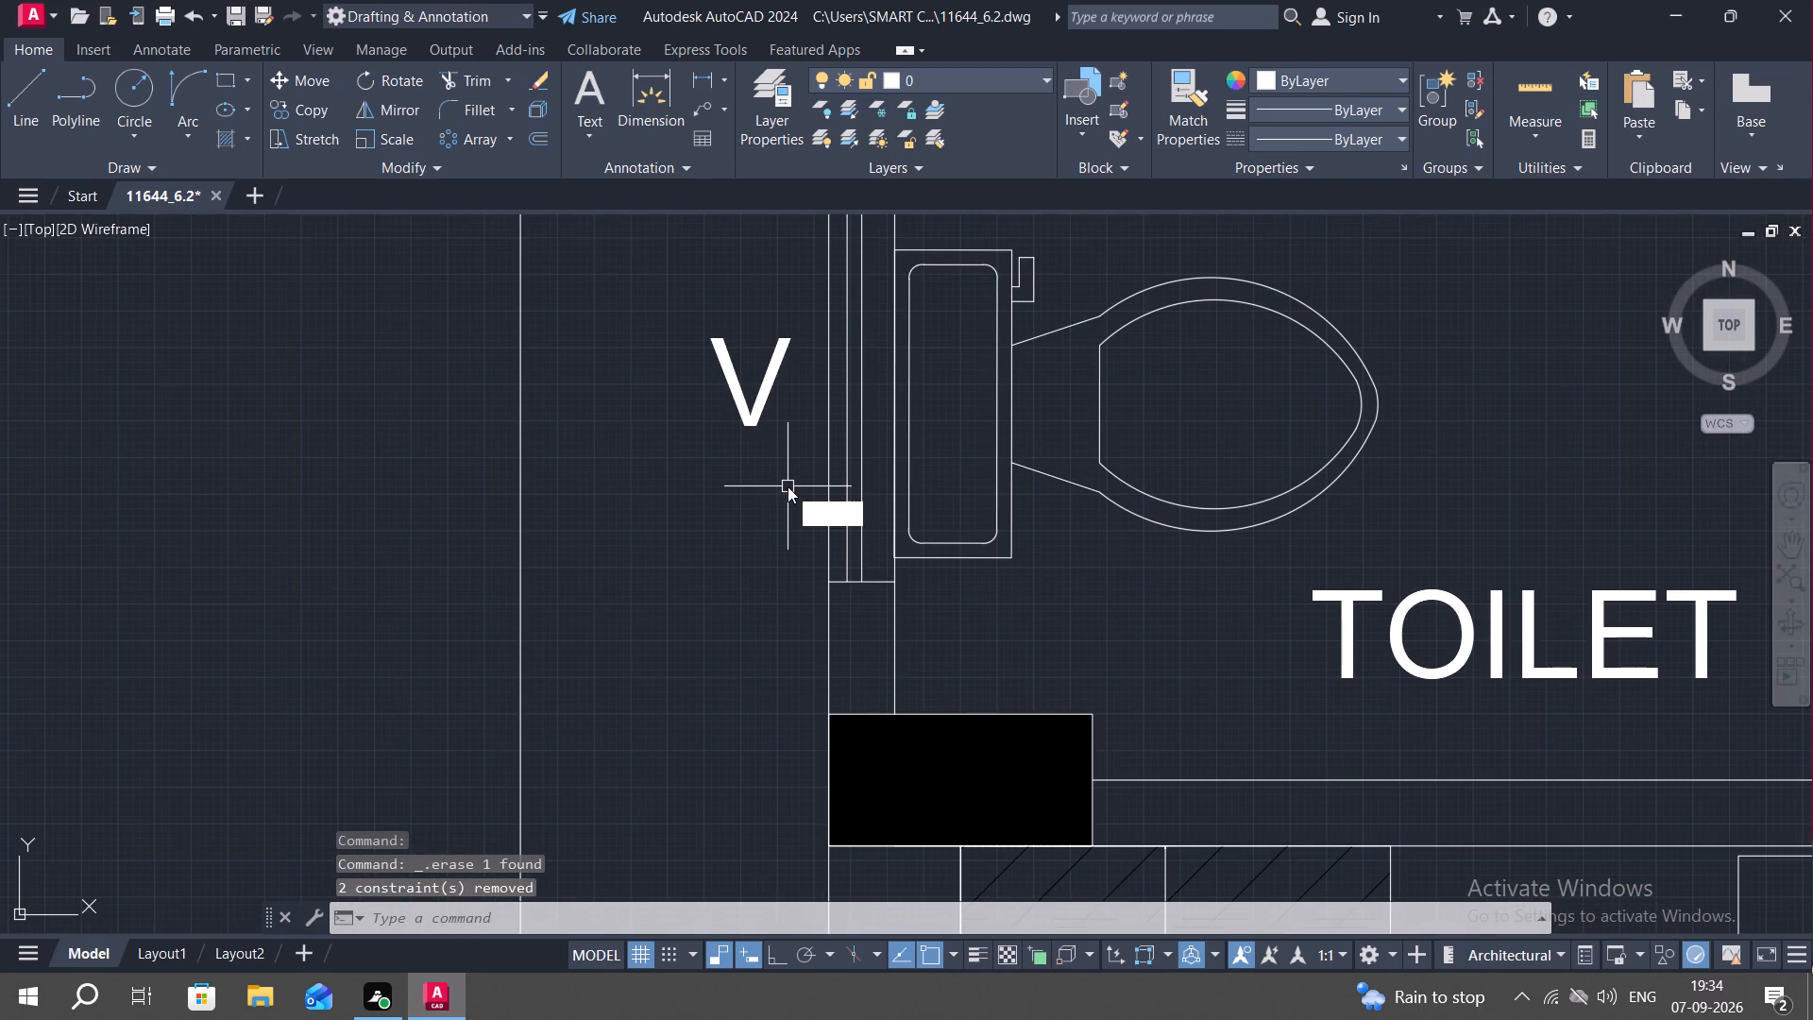
{"action": "key", "text": "space"}
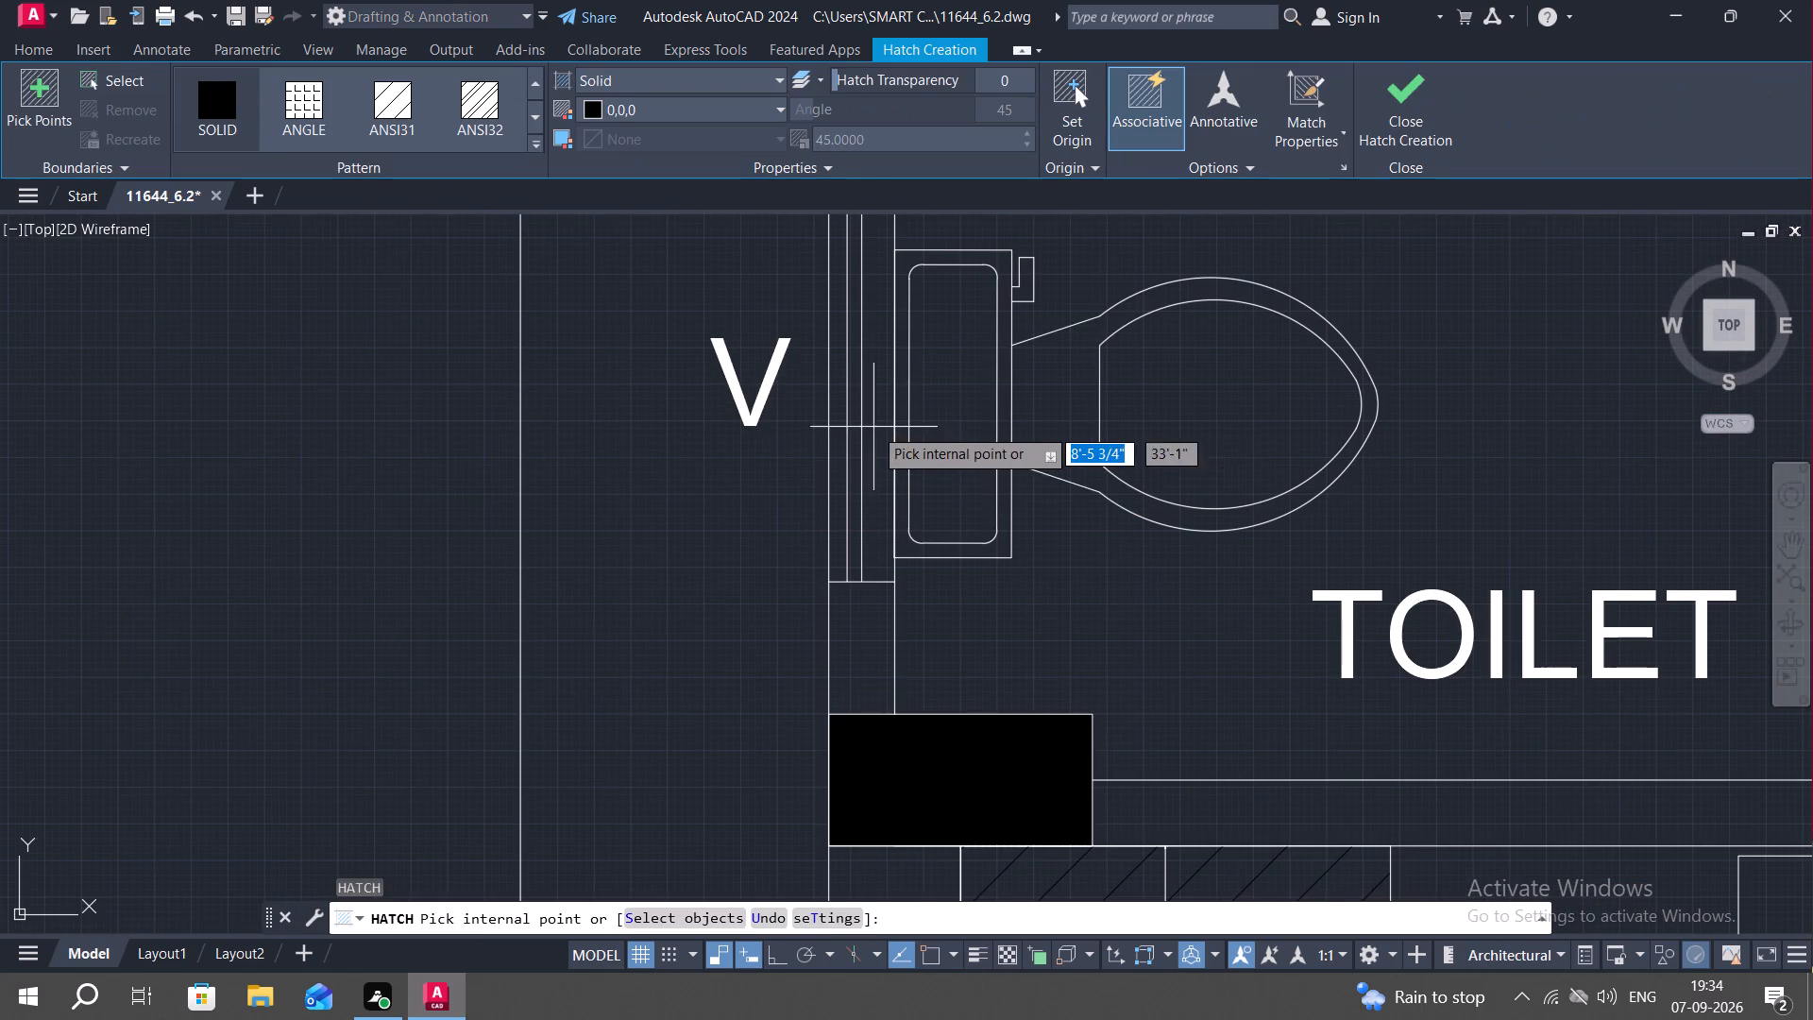
{"action": "left_click", "coordinate": [853, 433]}
{"action": "scroll", "coordinate": [853, 433], "scroll_direction": "down", "scroll_amount": 1}
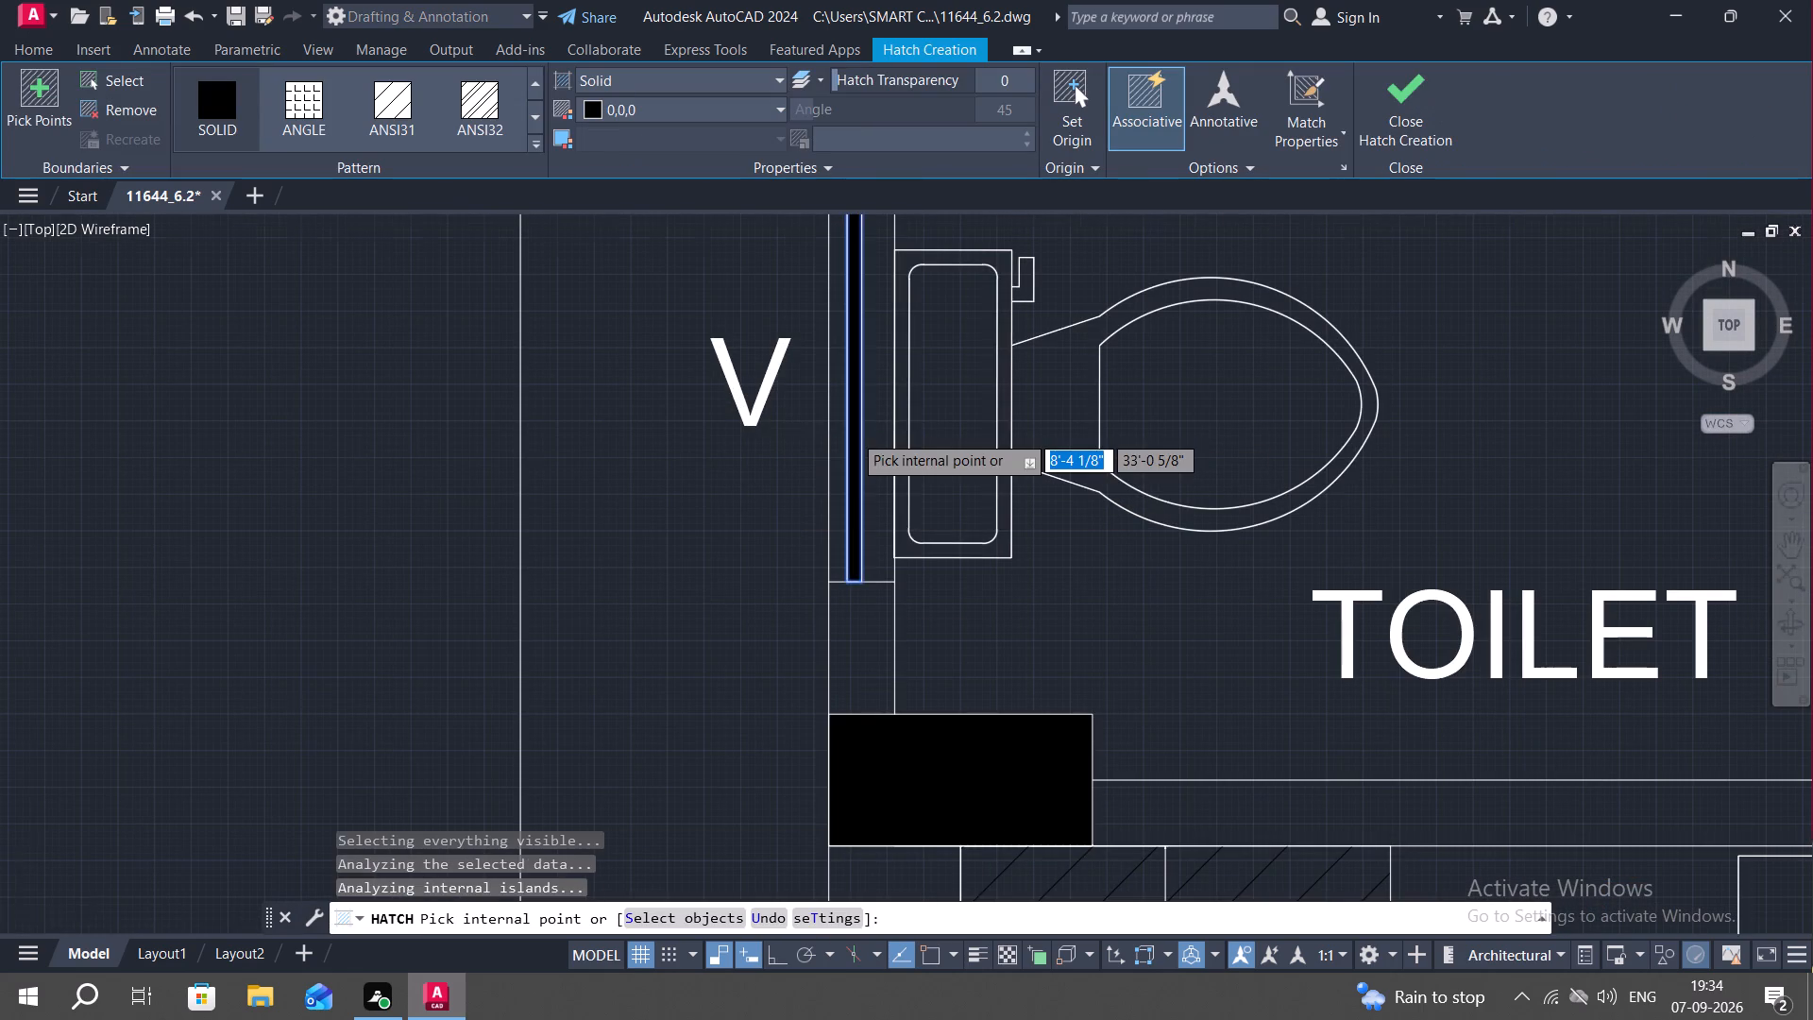
Fill the glazing gaps of the two north-wall toilet ventilators in the west unit with solid black hatch.
{"action": "middle_click_drag", "start_coordinate": [742, 416], "coordinate": [602, 1019]}
{"action": "scroll", "coordinate": [501, 835], "scroll_direction": "down", "scroll_amount": 2}
{"action": "middle_click_drag", "start_coordinate": [628, 466], "coordinate": [512, 778]}
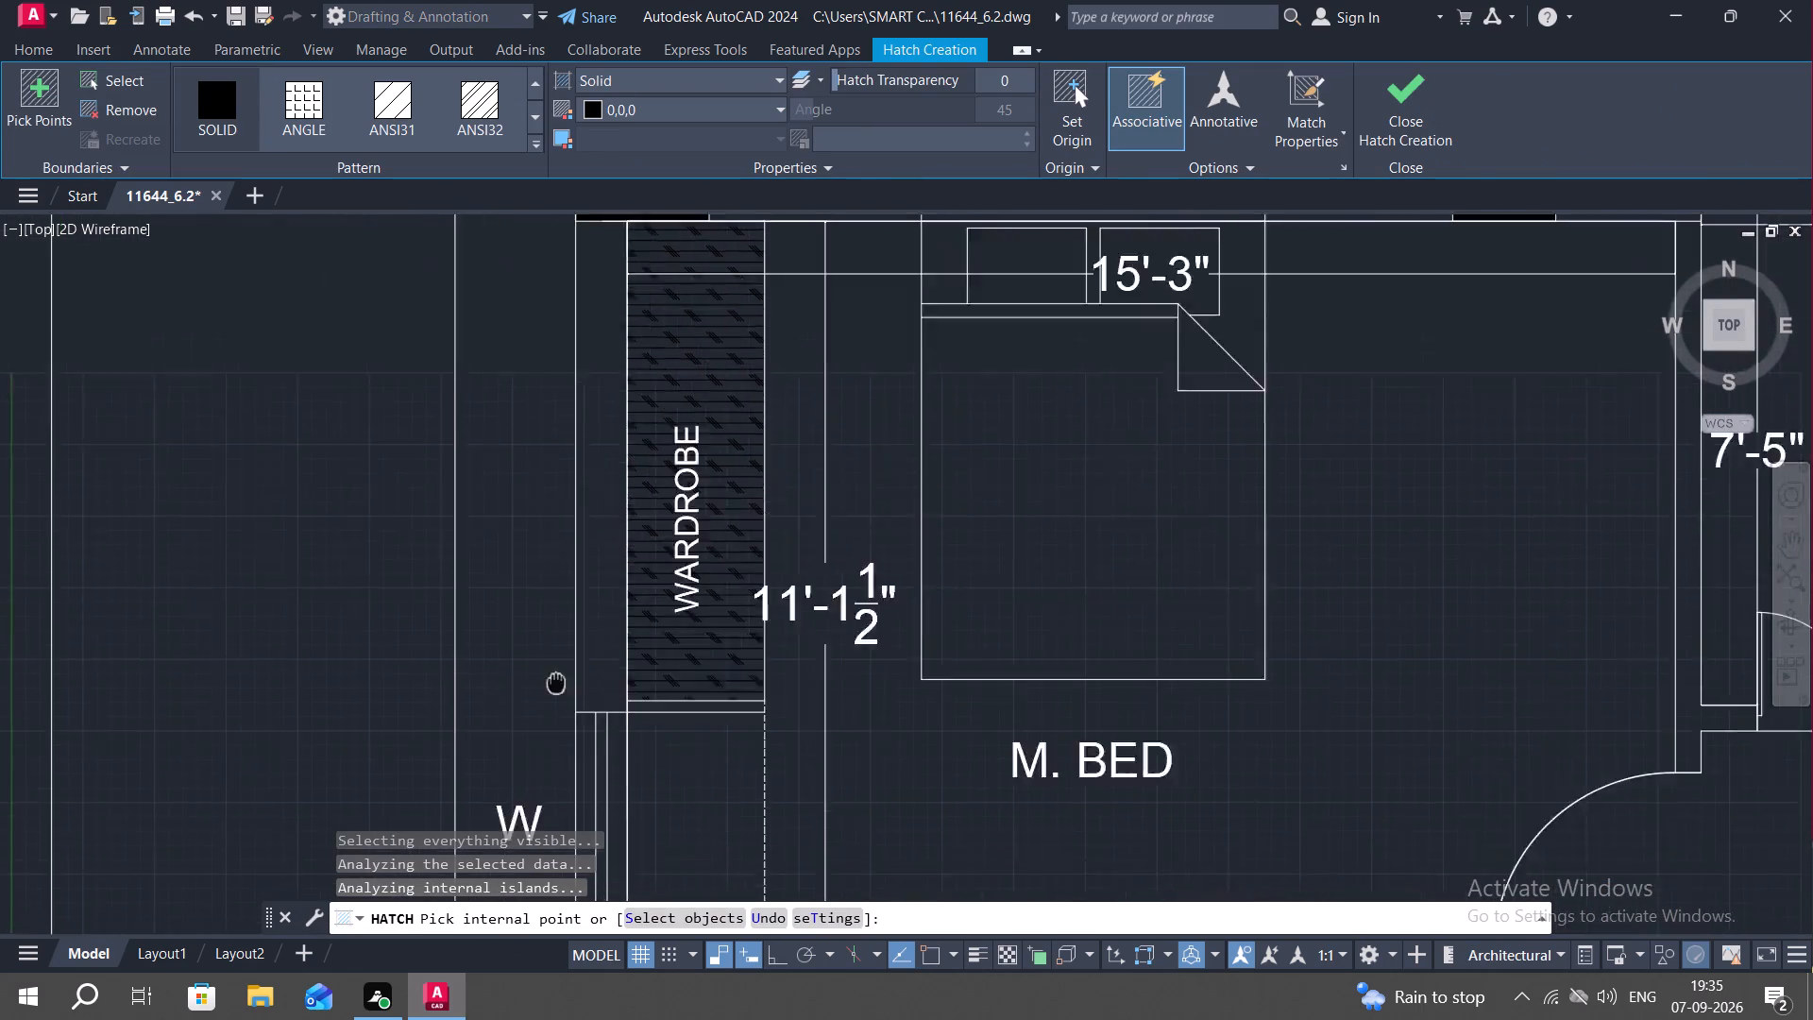
{"action": "middle_click_drag", "start_coordinate": [512, 778], "coordinate": [449, 864]}
{"action": "middle_click_drag", "start_coordinate": [1223, 433], "coordinate": [560, 525]}
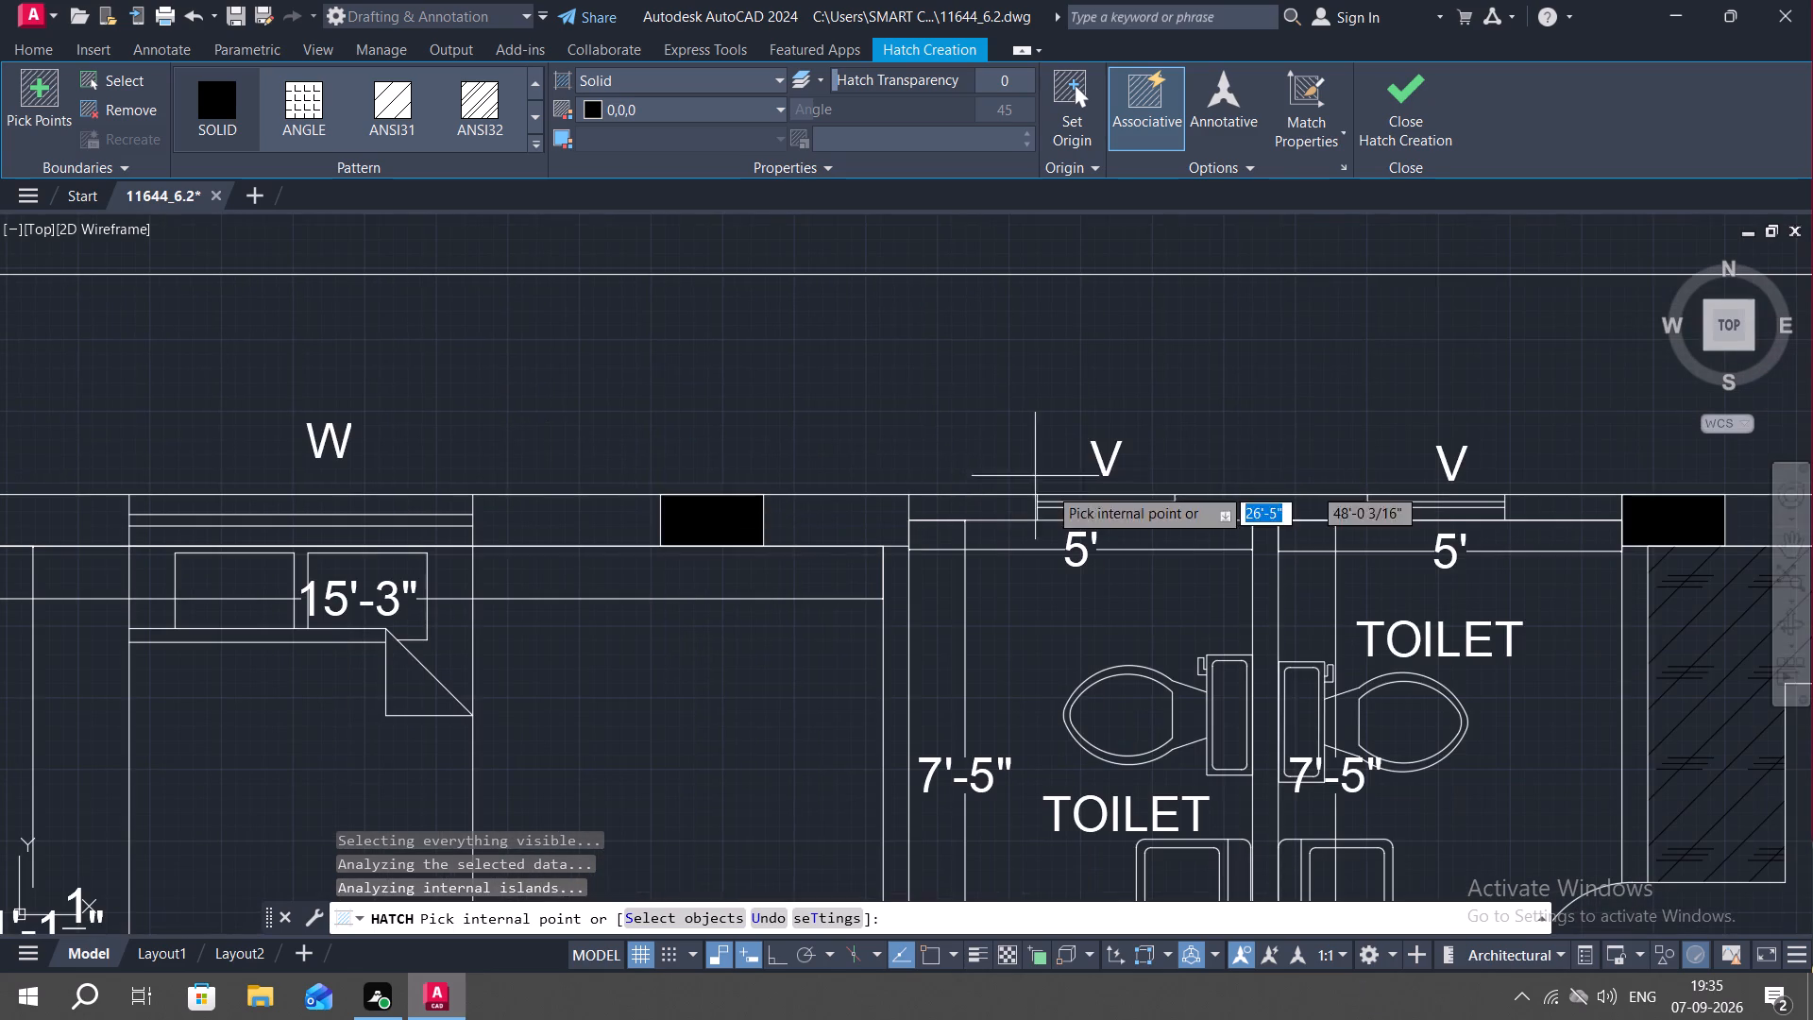
{"action": "scroll", "coordinate": [1097, 505], "scroll_direction": "up", "scroll_amount": 3}
{"action": "left_click", "coordinate": [1098, 496]}
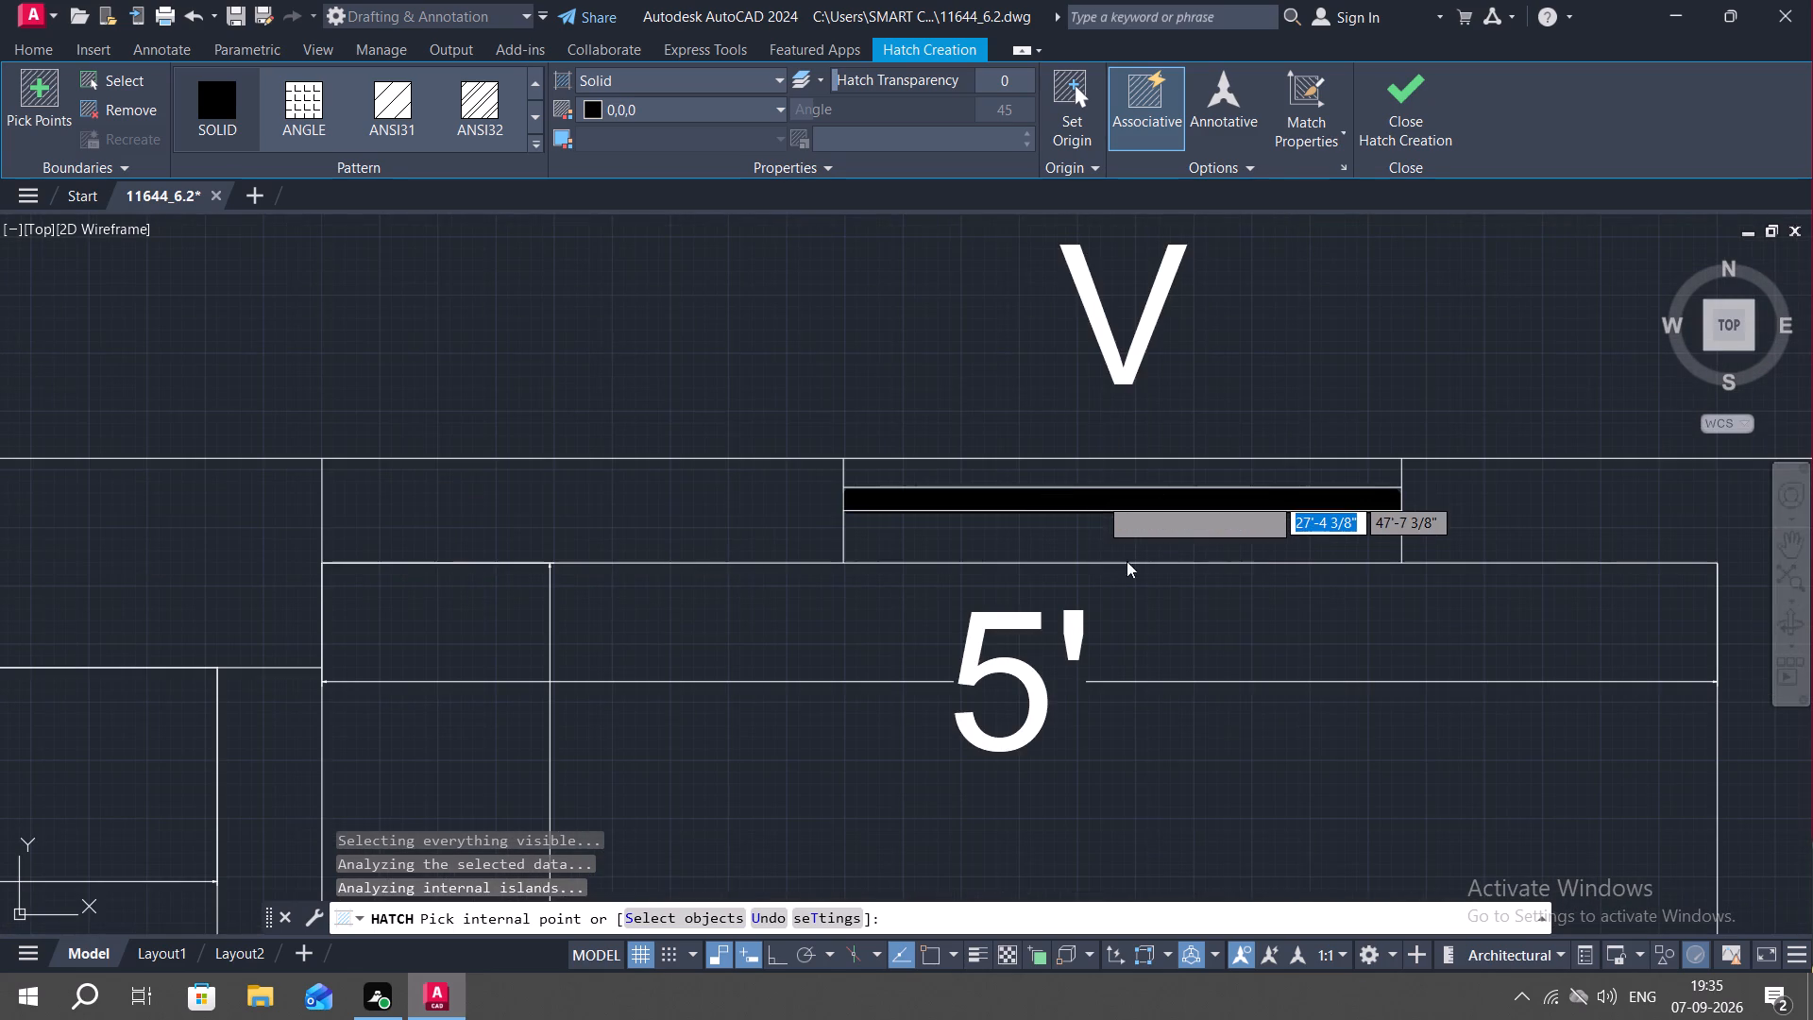
{"action": "scroll", "coordinate": [1257, 580], "scroll_direction": "down", "scroll_amount": 2}
{"action": "middle_click_drag", "start_coordinate": [1304, 589], "coordinate": [609, 547]}
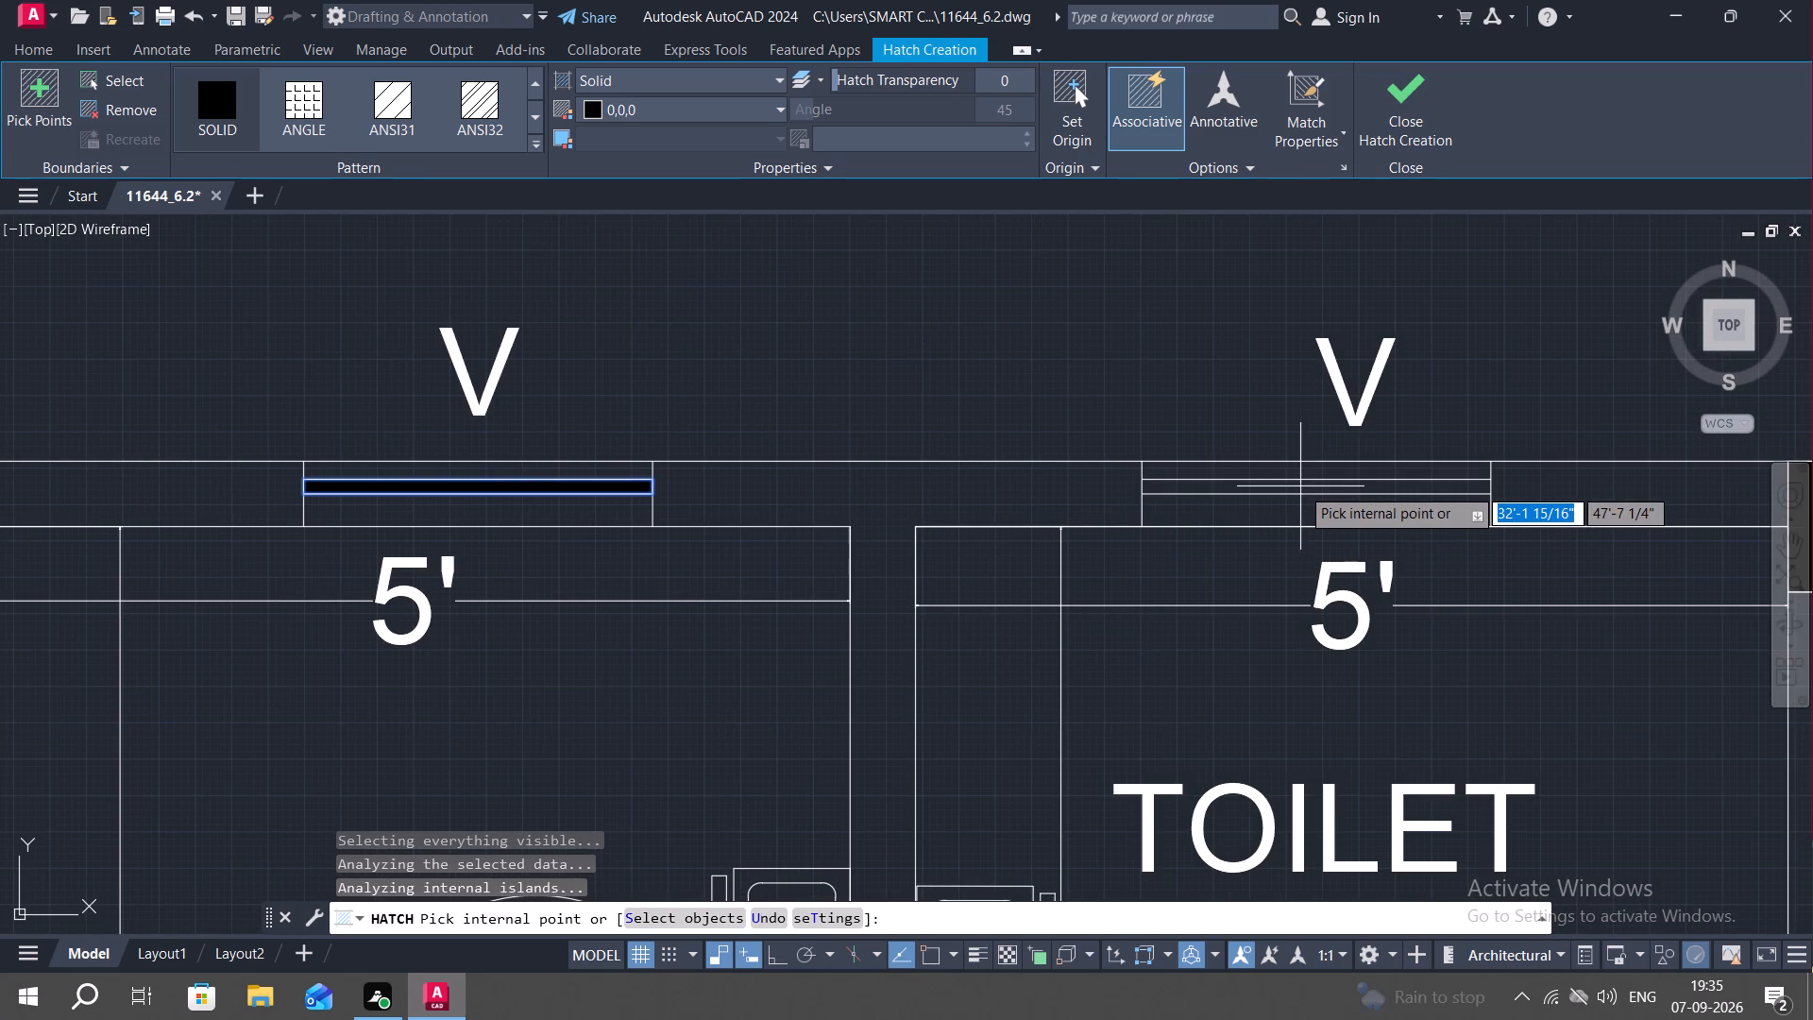
{"action": "left_click", "coordinate": [1300, 486]}
{"action": "scroll", "coordinate": [1312, 547], "scroll_direction": "down", "scroll_amount": 2}
{"action": "key", "text": "Escape"}
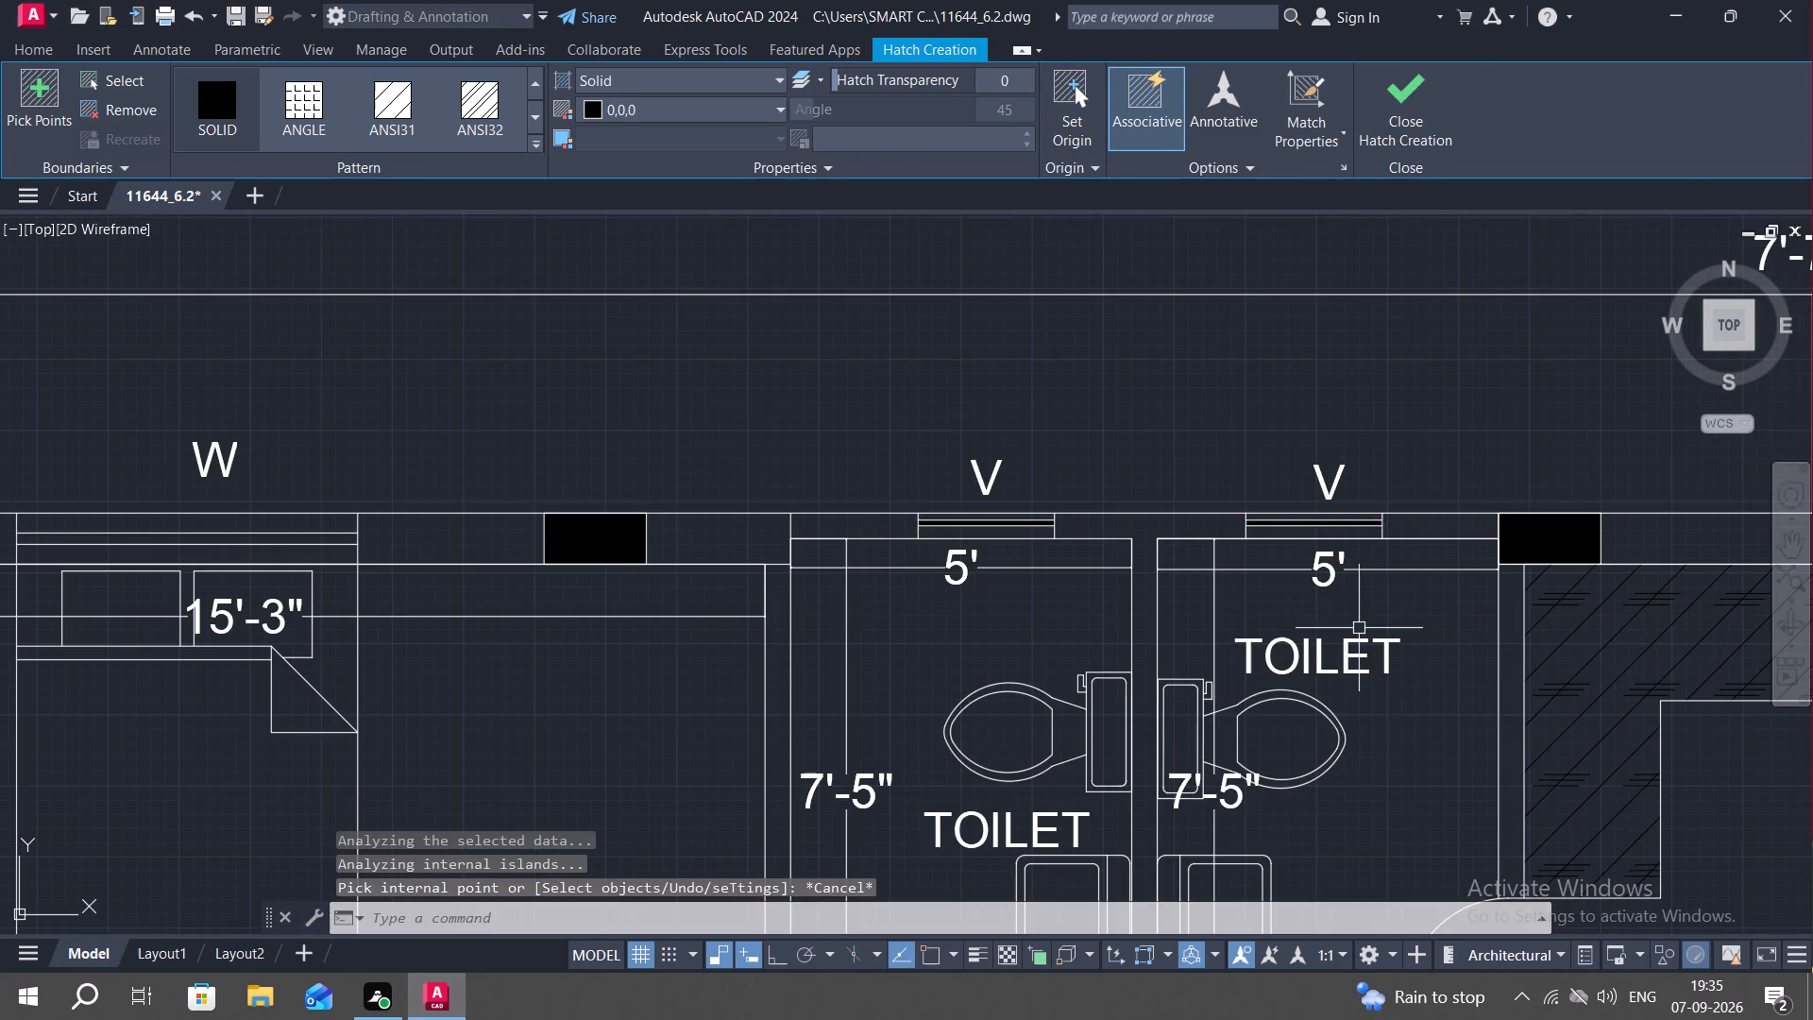
Fill the glazing gap of the east unit's north-wall toilet ventilator with a solid black hatch.
{"action": "middle_click_drag", "start_coordinate": [1370, 625], "coordinate": [1210, 541]}
{"action": "scroll", "coordinate": [1161, 508], "scroll_direction": "down", "scroll_amount": 3}
{"action": "middle_click_drag", "start_coordinate": [1291, 613], "coordinate": [760, 526]}
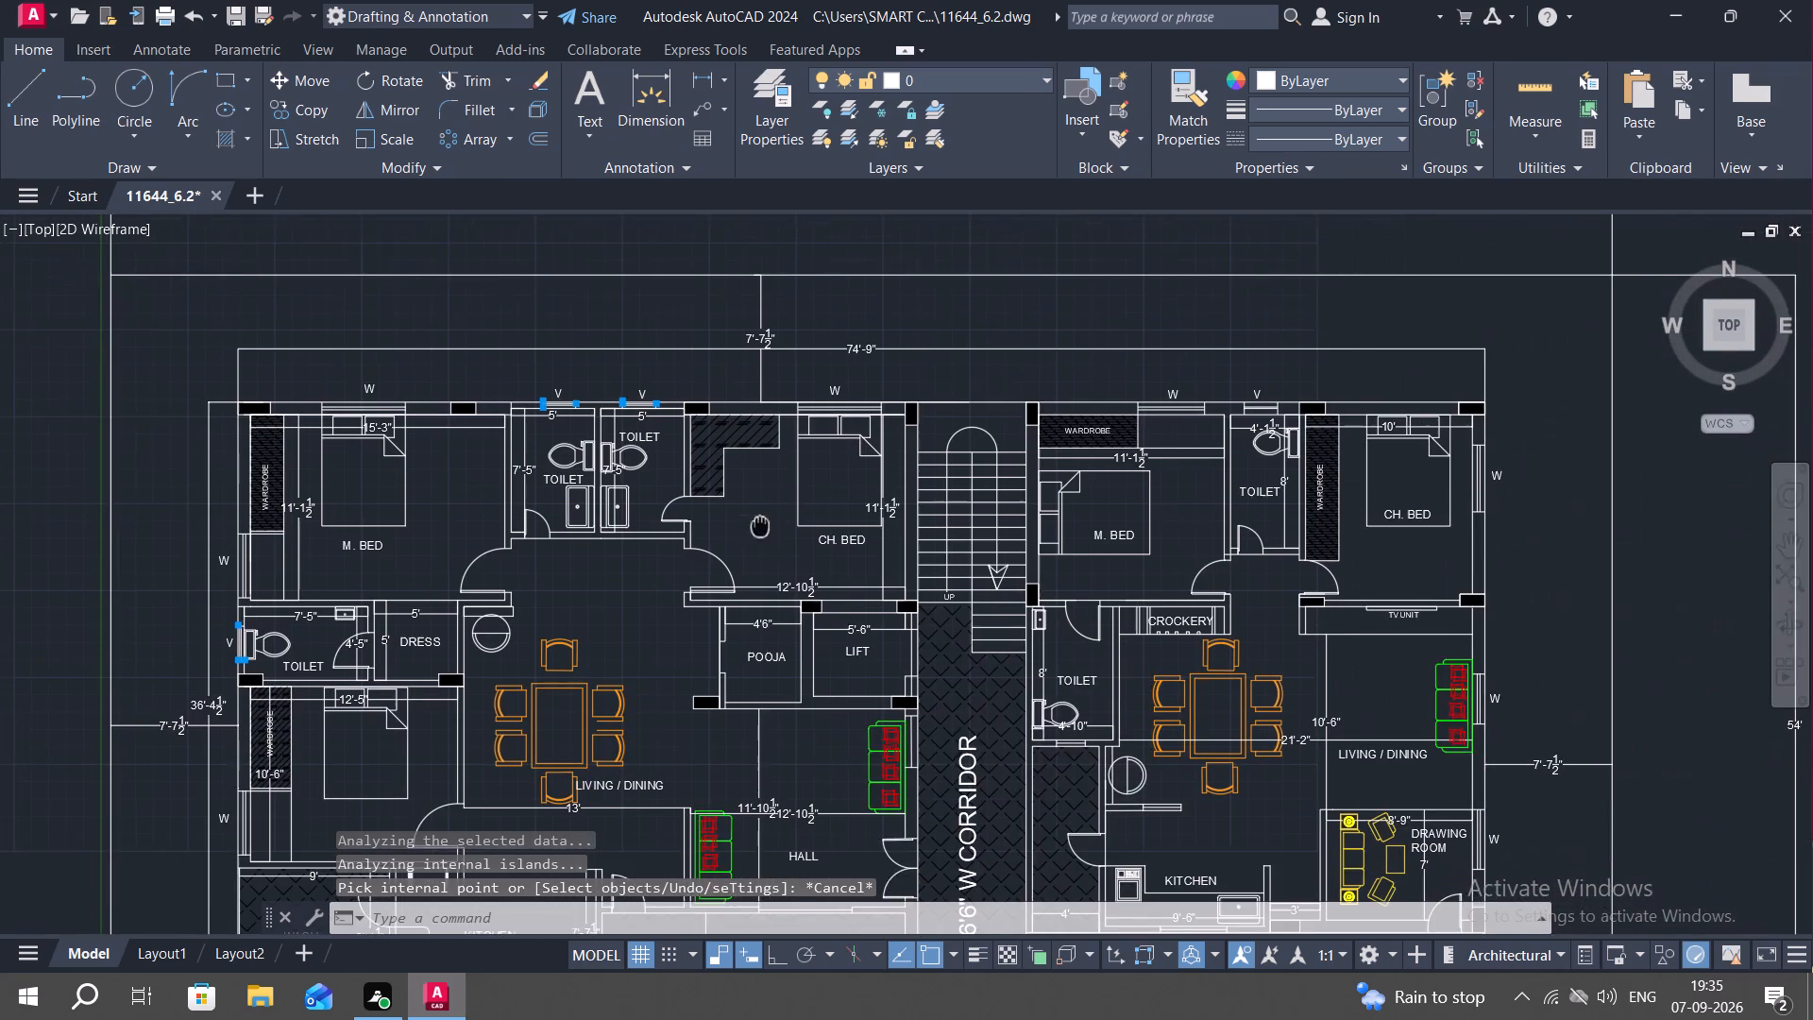
{"action": "middle_click_drag", "start_coordinate": [760, 526], "coordinate": [772, 525]}
{"action": "scroll", "coordinate": [1269, 402], "scroll_direction": "up", "scroll_amount": 5}
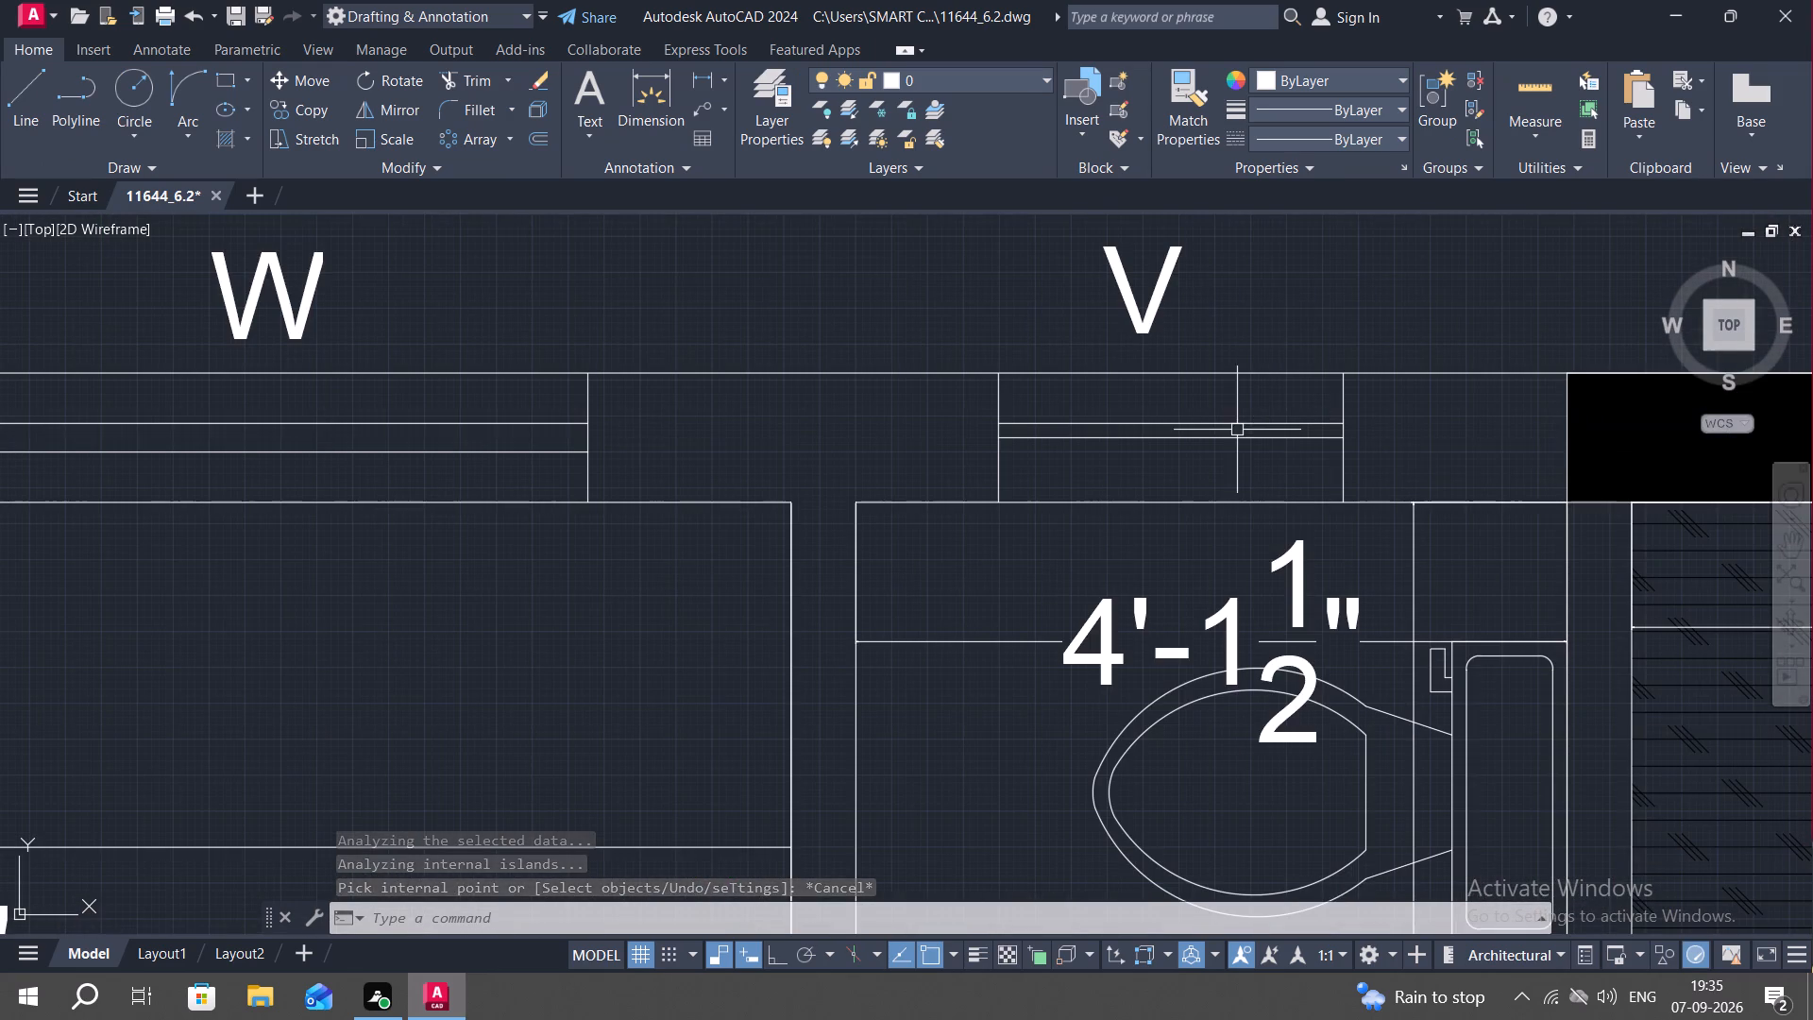
{"action": "key", "text": "space"}
{"action": "left_click", "coordinate": [1230, 430]}
{"action": "key", "text": "Escape"}
Review the east unit and the whole plan down to the southern plot boundary.
{"action": "scroll", "coordinate": [1234, 477], "scroll_direction": "down", "scroll_amount": 1}
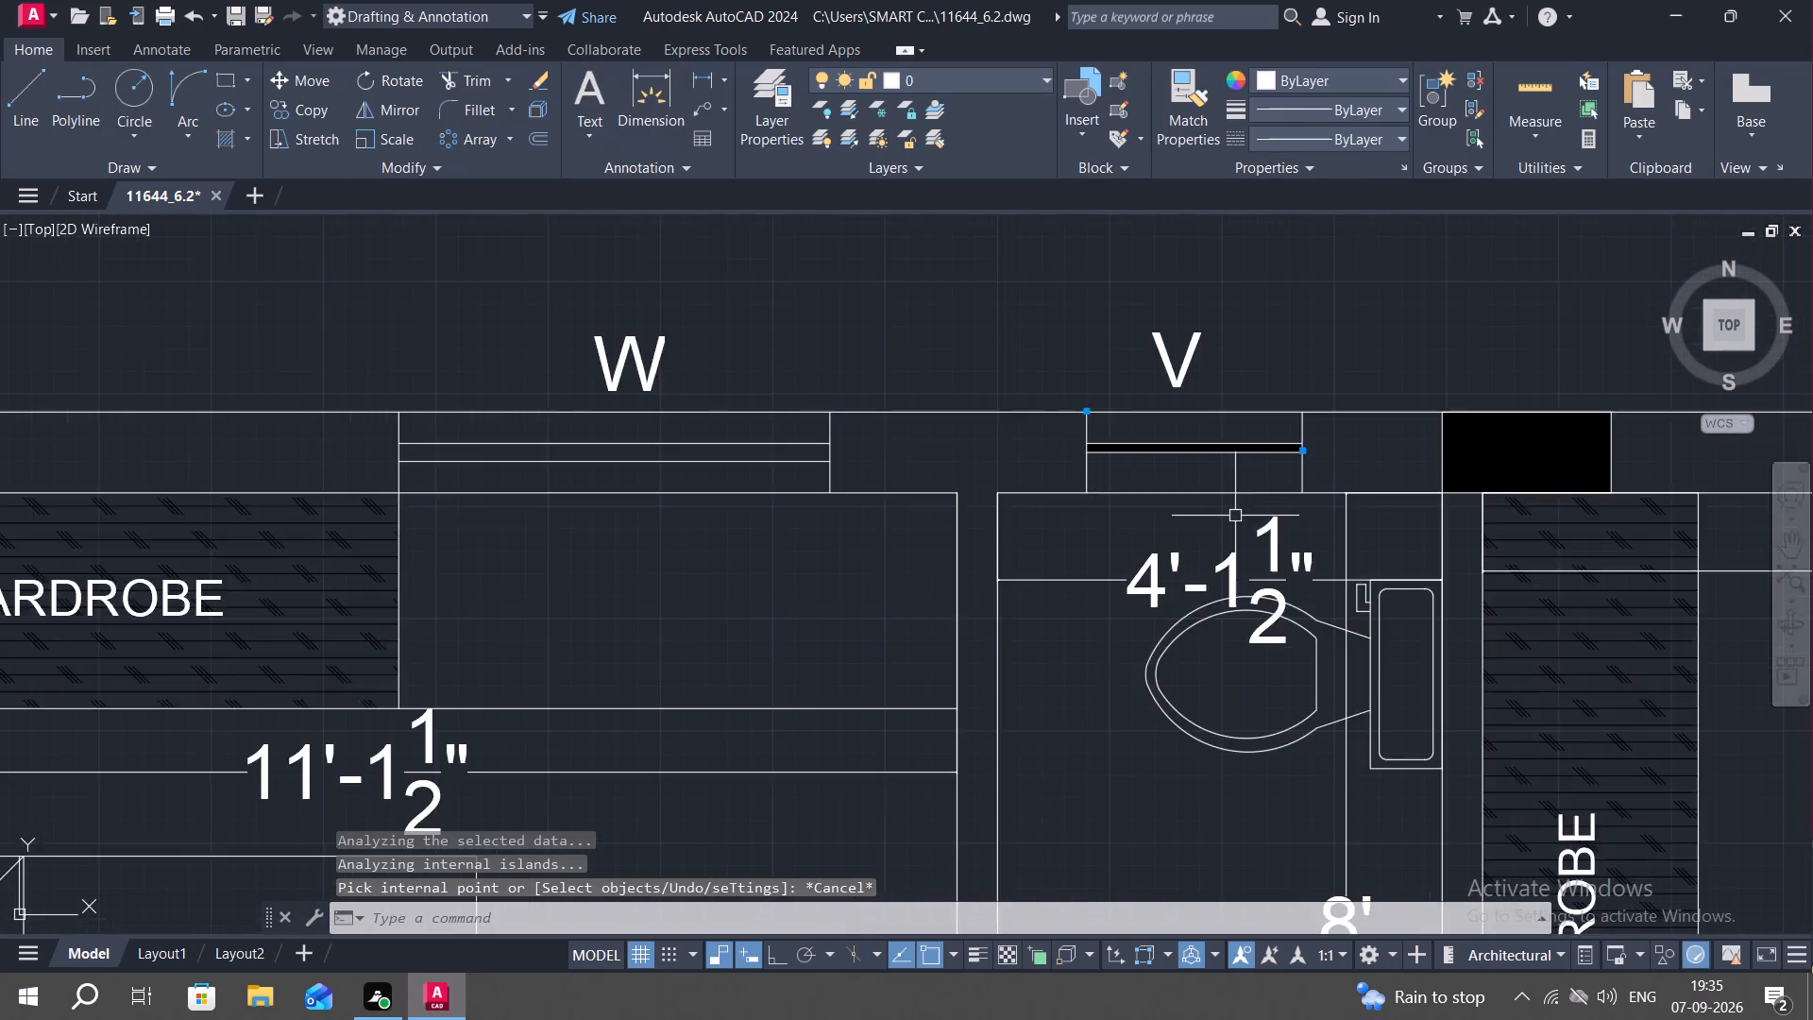
{"action": "scroll", "coordinate": [1235, 517], "scroll_direction": "down", "scroll_amount": 3}
{"action": "middle_click_drag", "start_coordinate": [1236, 587], "coordinate": [1166, 406]}
{"action": "middle_click_drag", "start_coordinate": [1195, 610], "coordinate": [1140, 488]}
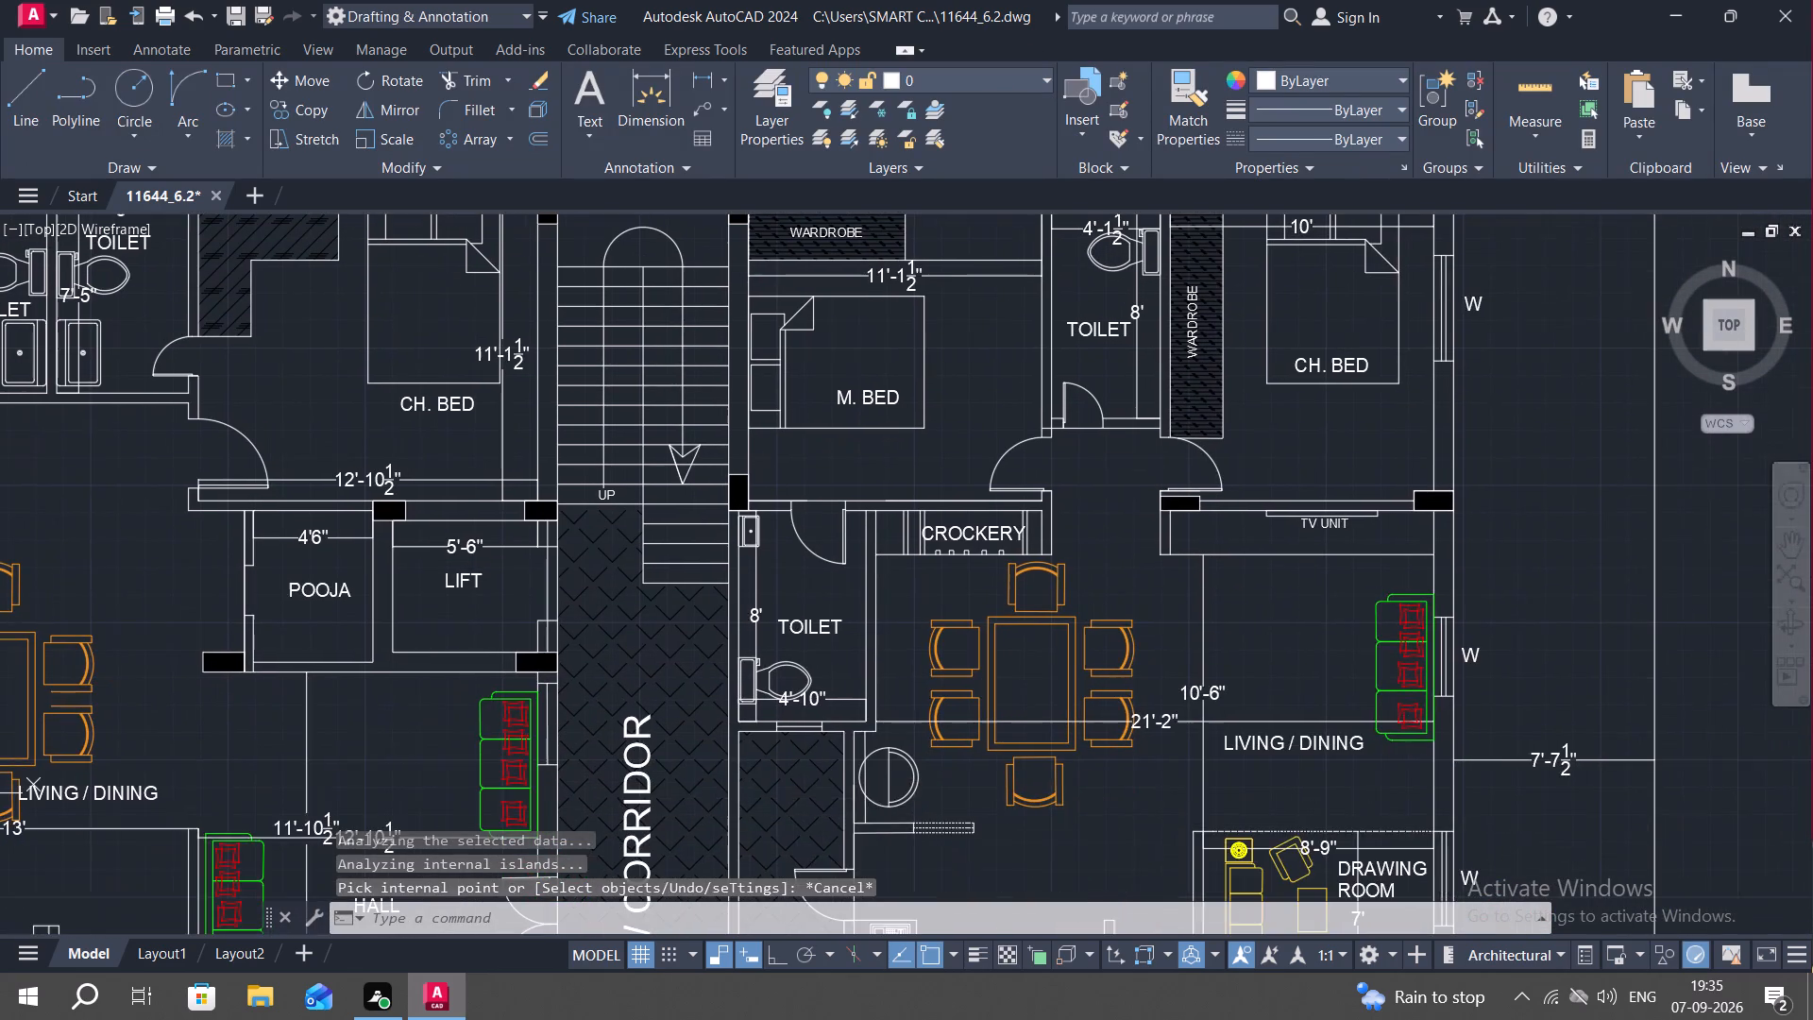
{"action": "scroll", "coordinate": [1137, 513], "scroll_direction": "down", "scroll_amount": 1}
{"action": "middle_click_drag", "start_coordinate": [1136, 569], "coordinate": [1176, 366]}
{"action": "scroll", "coordinate": [1213, 494], "scroll_direction": "down", "scroll_amount": 1}
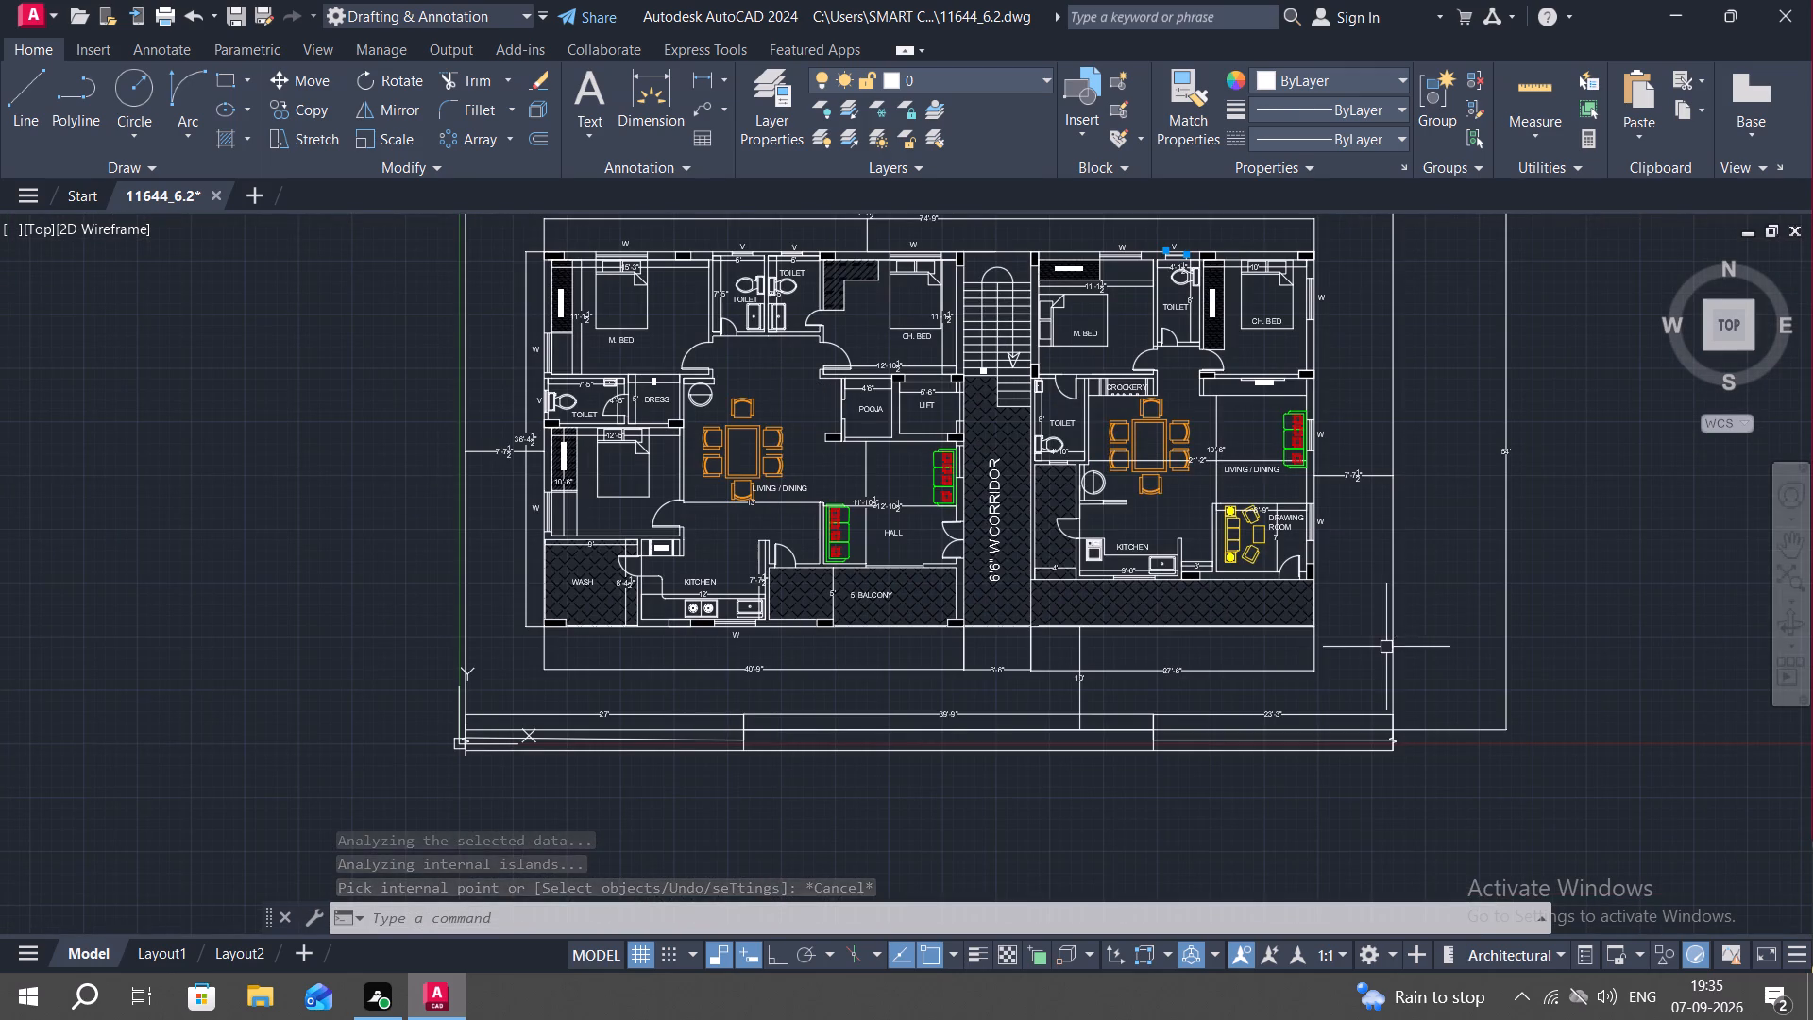
{"action": "middle_click_drag", "start_coordinate": [1421, 612], "coordinate": [1261, 639]}
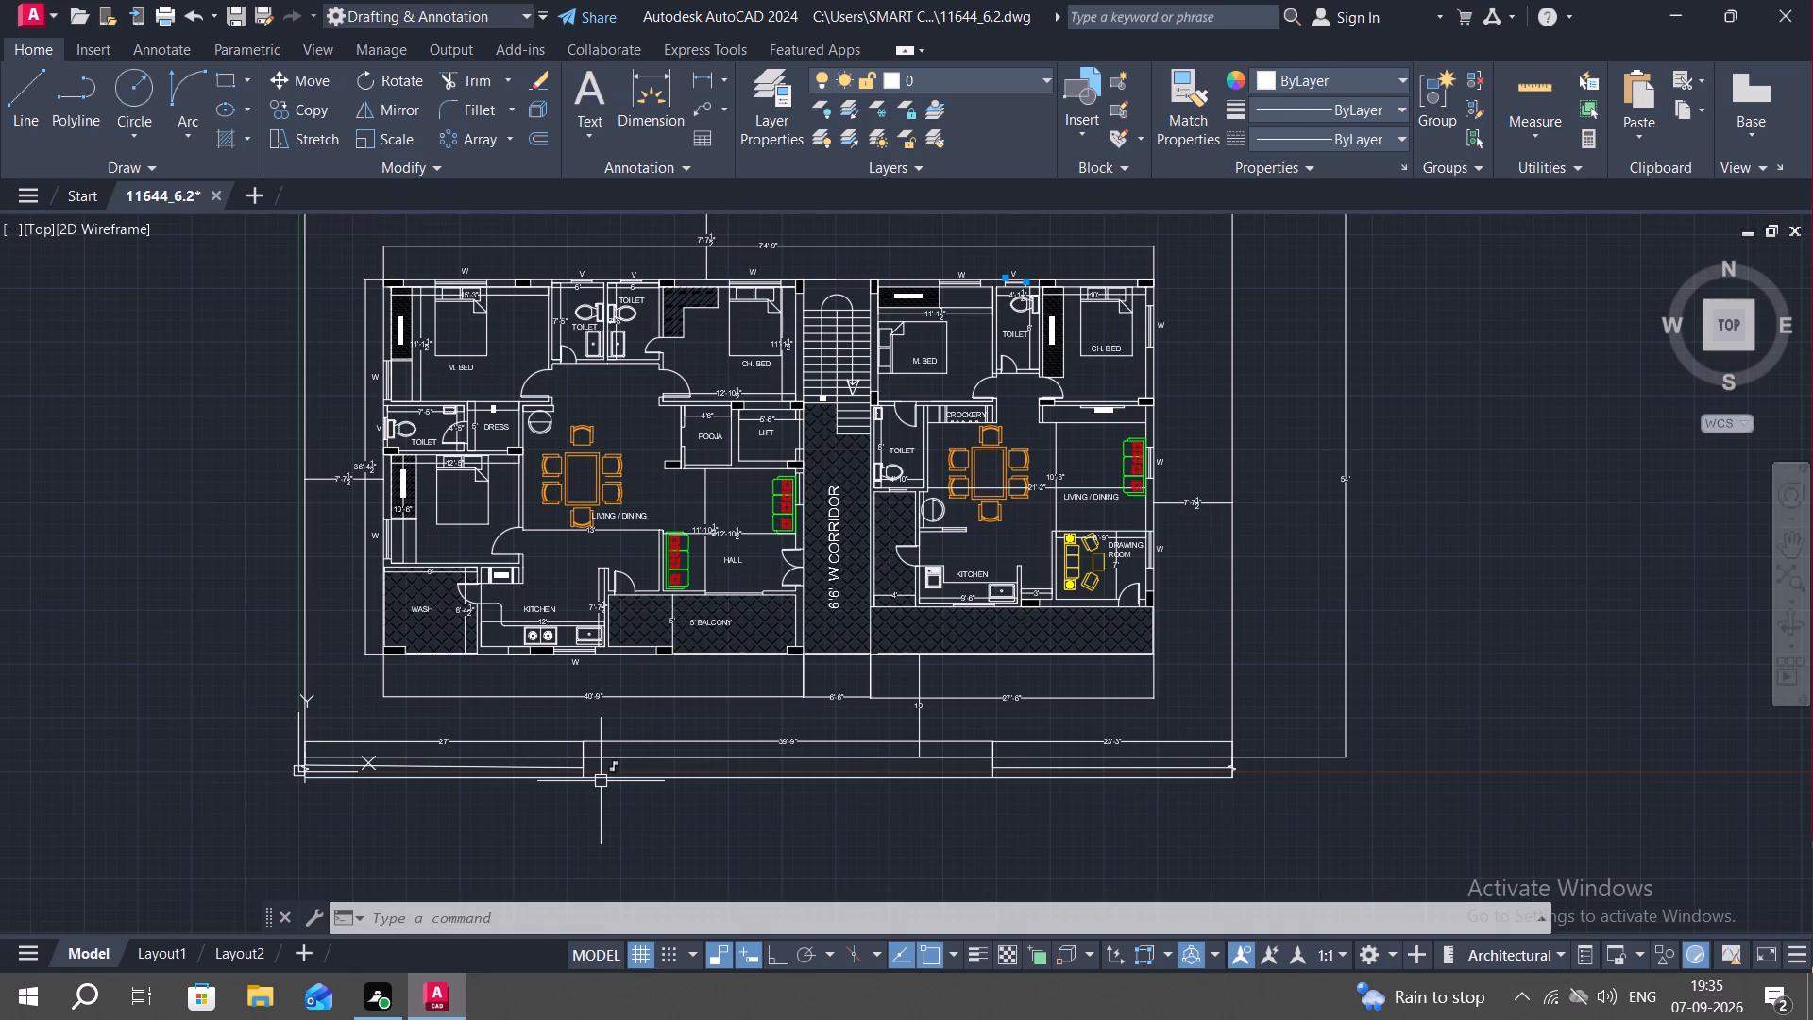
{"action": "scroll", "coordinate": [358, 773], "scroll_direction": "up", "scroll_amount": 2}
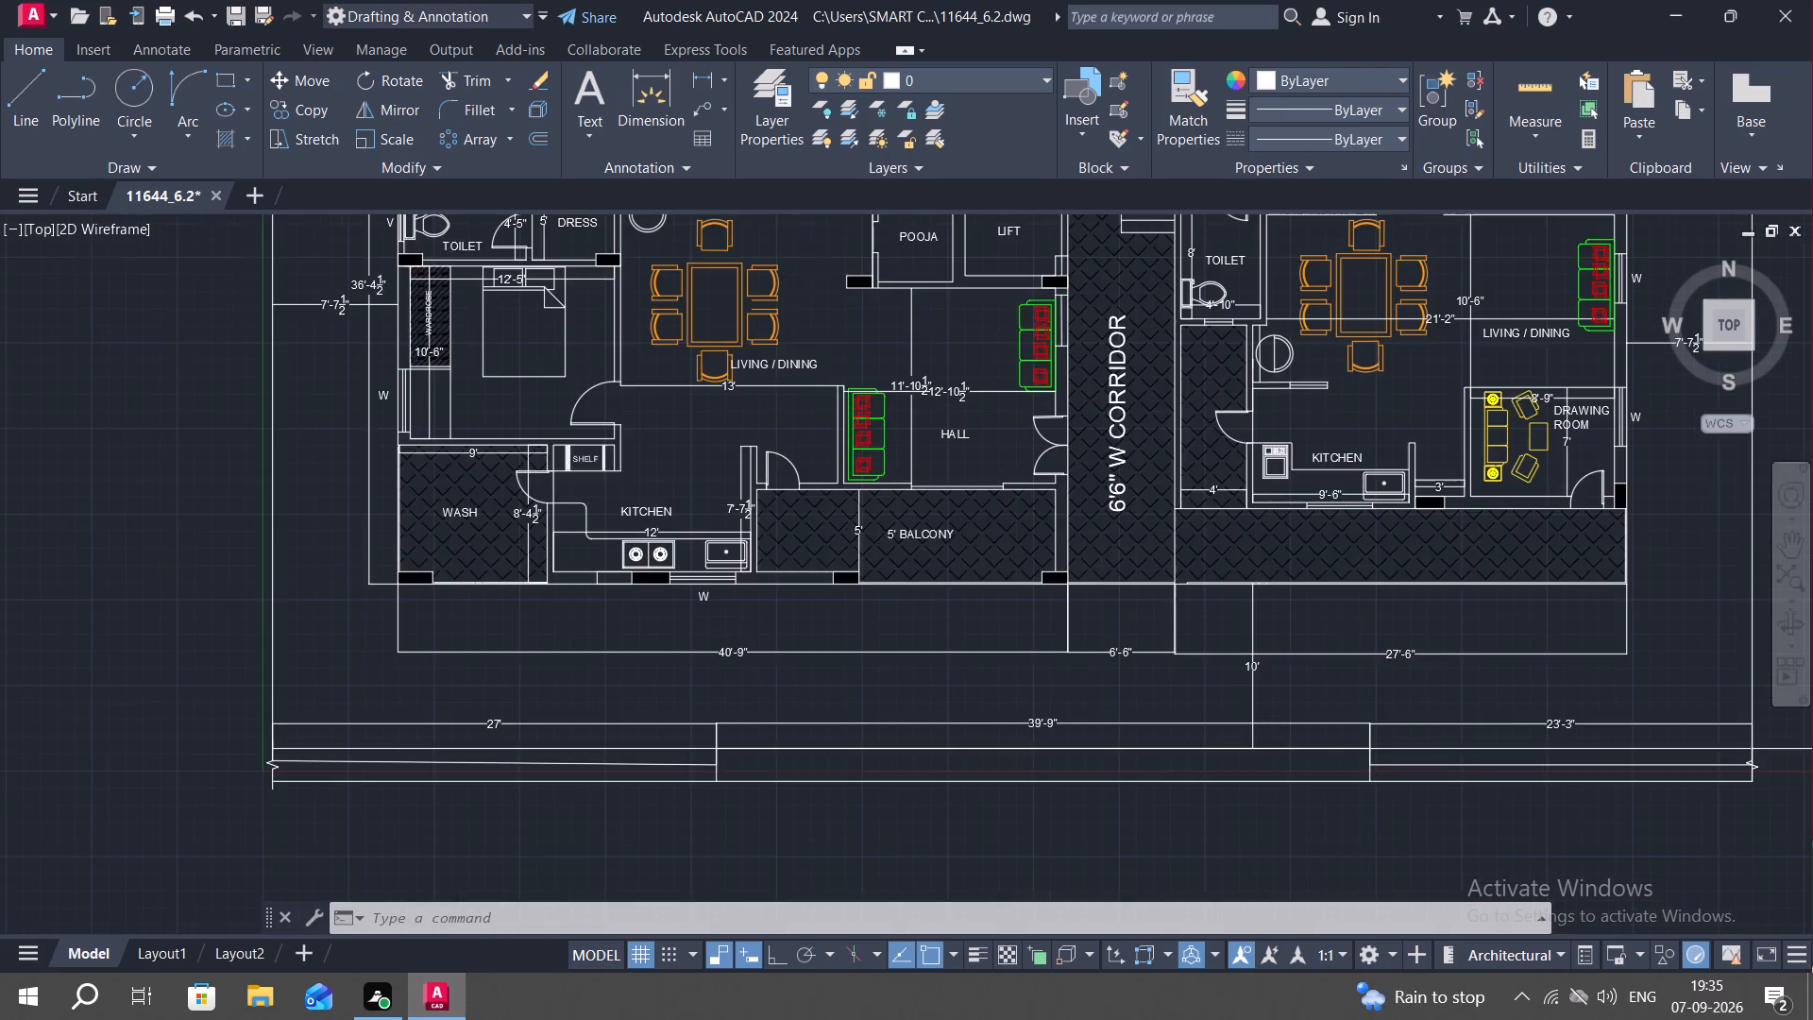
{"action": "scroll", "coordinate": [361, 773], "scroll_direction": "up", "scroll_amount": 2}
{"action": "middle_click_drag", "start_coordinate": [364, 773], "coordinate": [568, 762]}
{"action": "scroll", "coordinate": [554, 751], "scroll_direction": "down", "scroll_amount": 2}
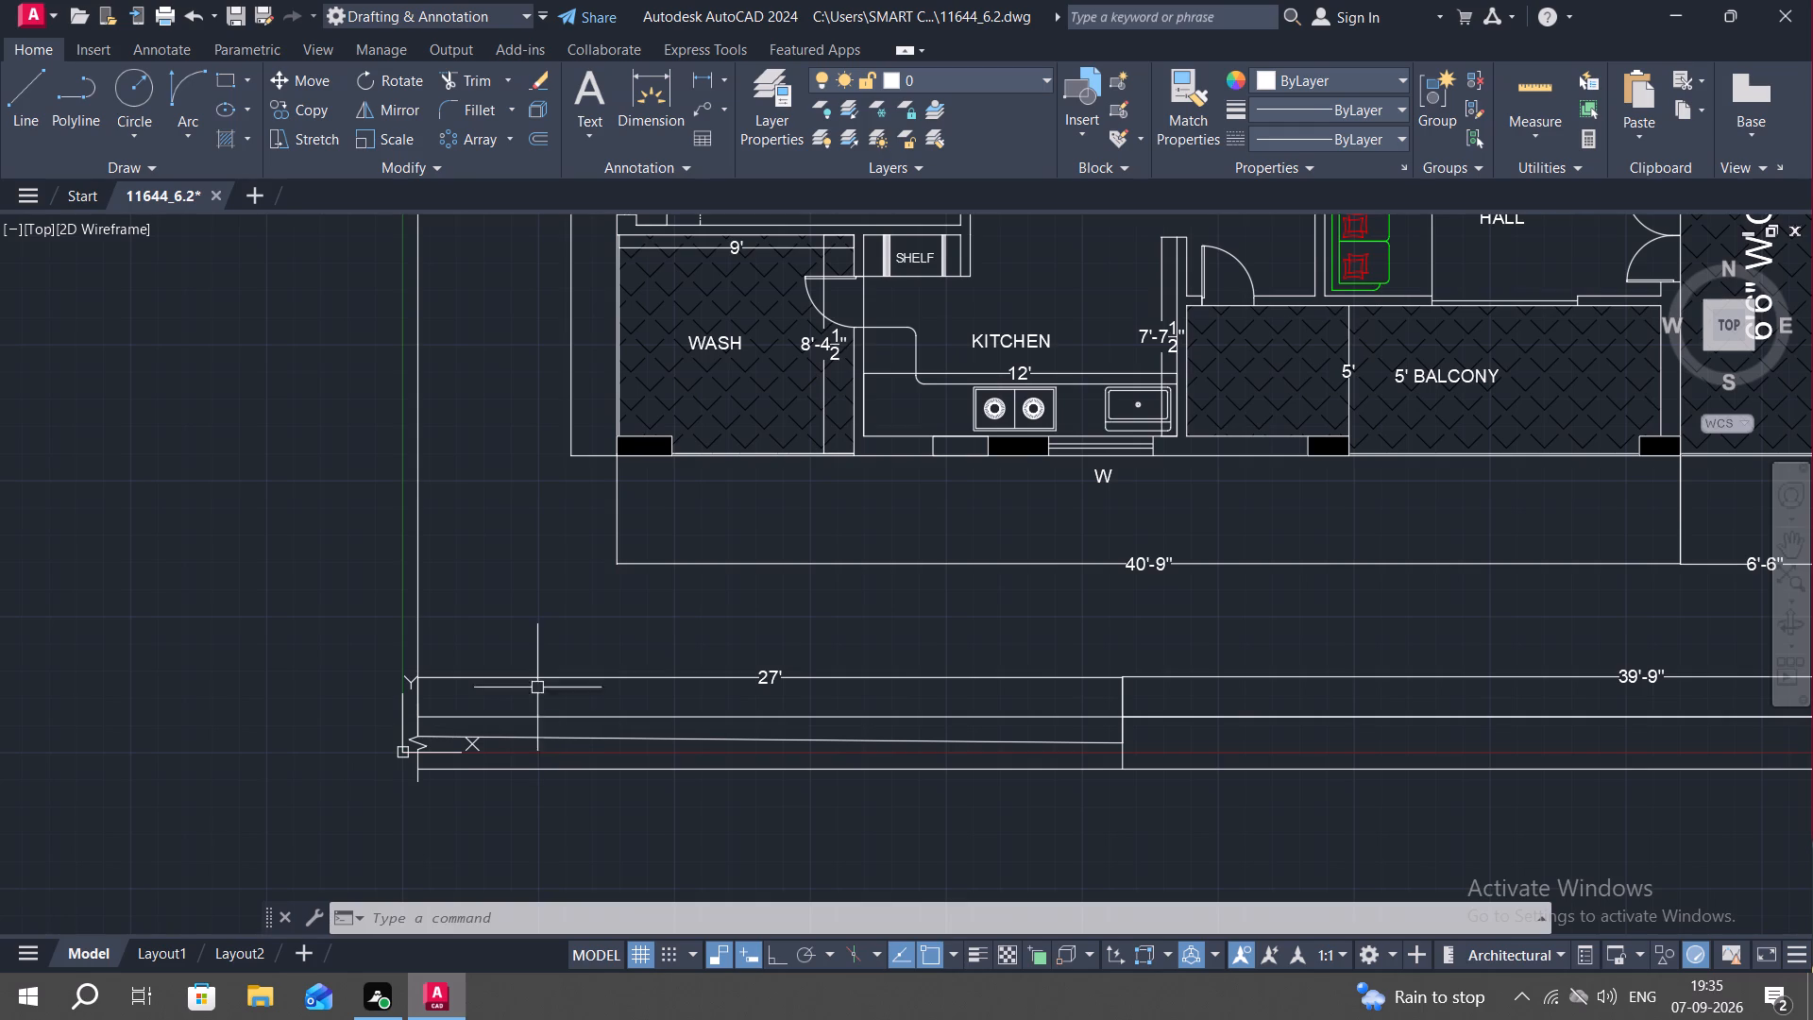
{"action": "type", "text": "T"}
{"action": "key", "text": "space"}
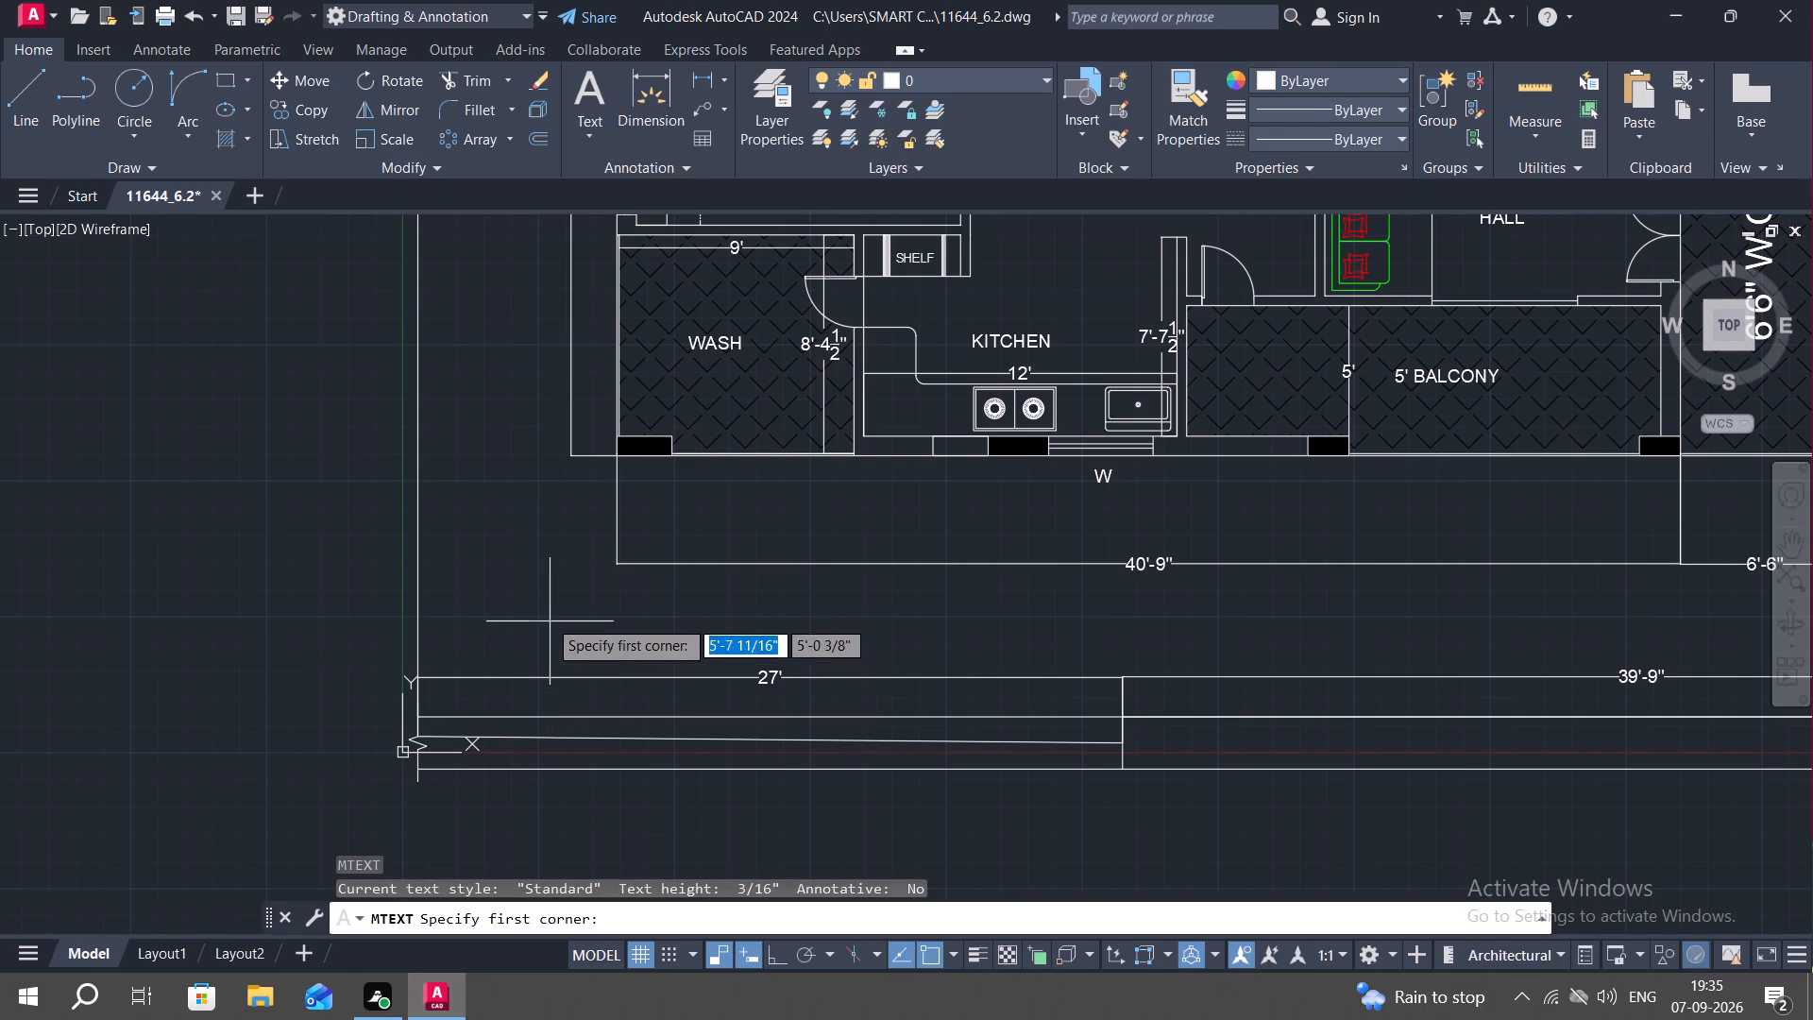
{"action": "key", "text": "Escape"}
Copy the WASH room label to just below the 27' dimension at the plot's southwest corner.
{"action": "key", "text": "c"}
{"action": "type", "text": "O"}
{"action": "key", "text": "space"}
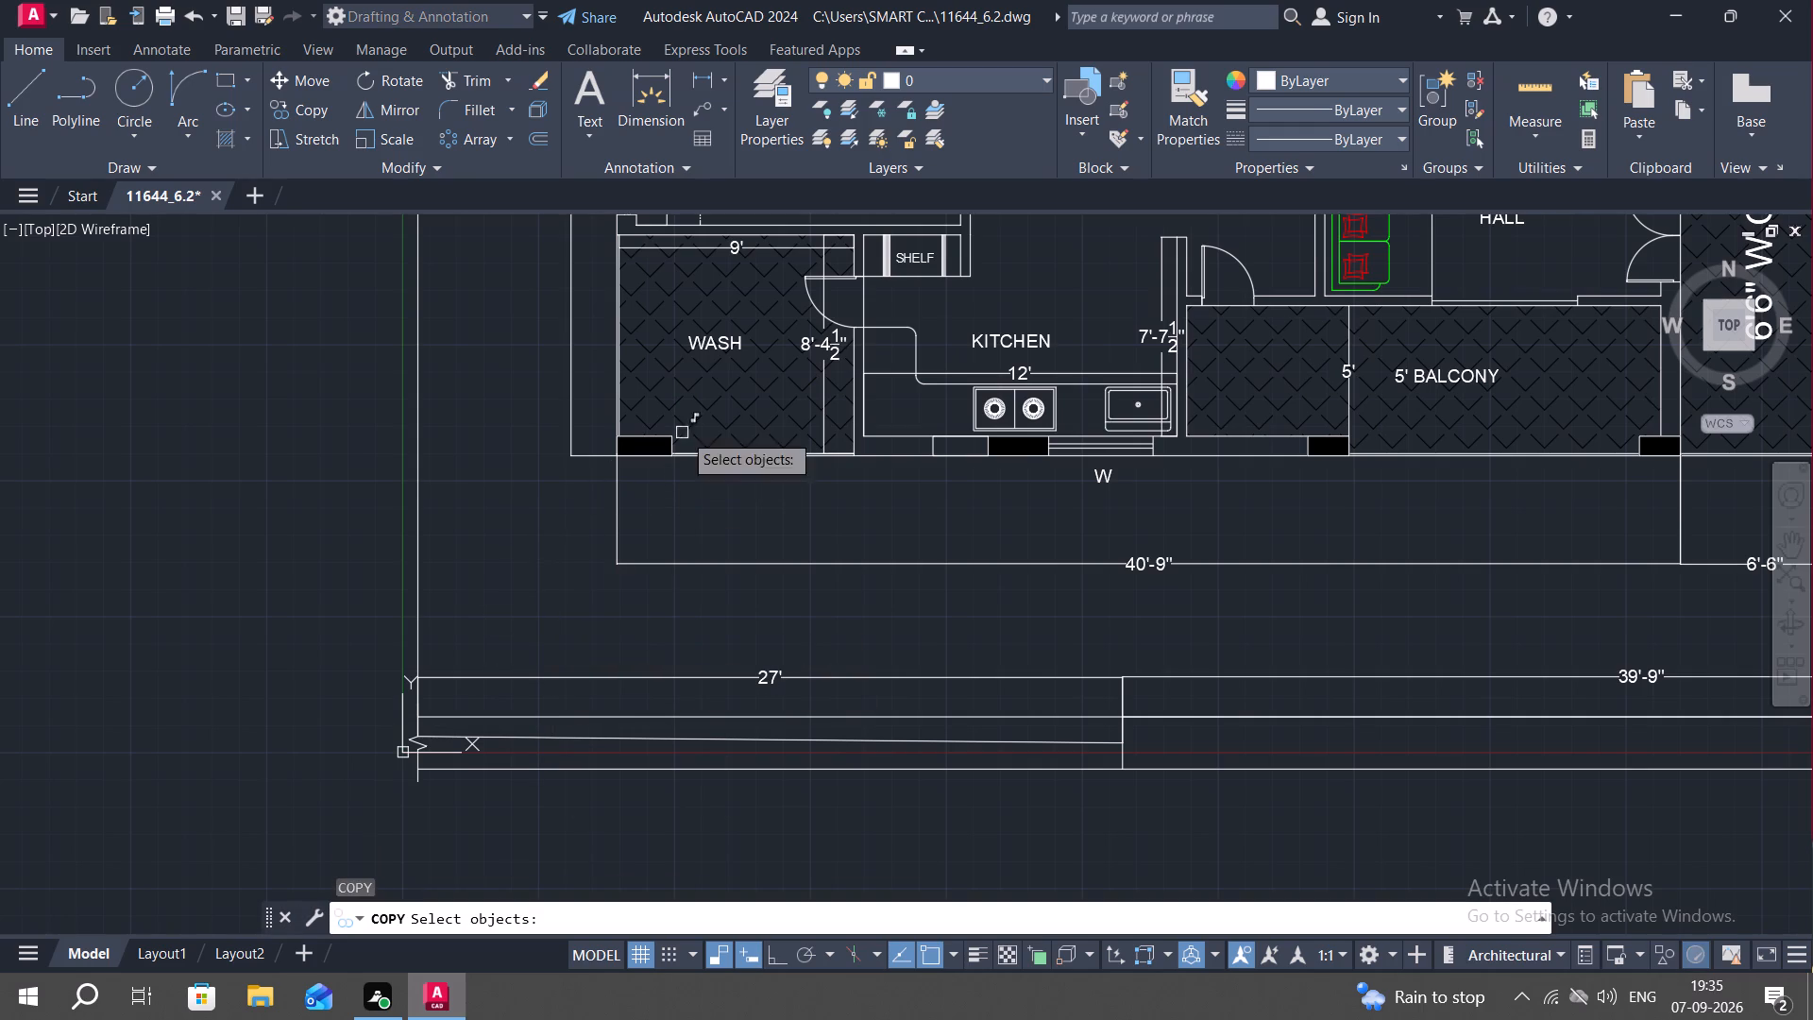
{"action": "left_click", "coordinate": [703, 344]}
{"action": "right_click", "coordinate": [703, 344]}
{"action": "left_click", "coordinate": [703, 344]}
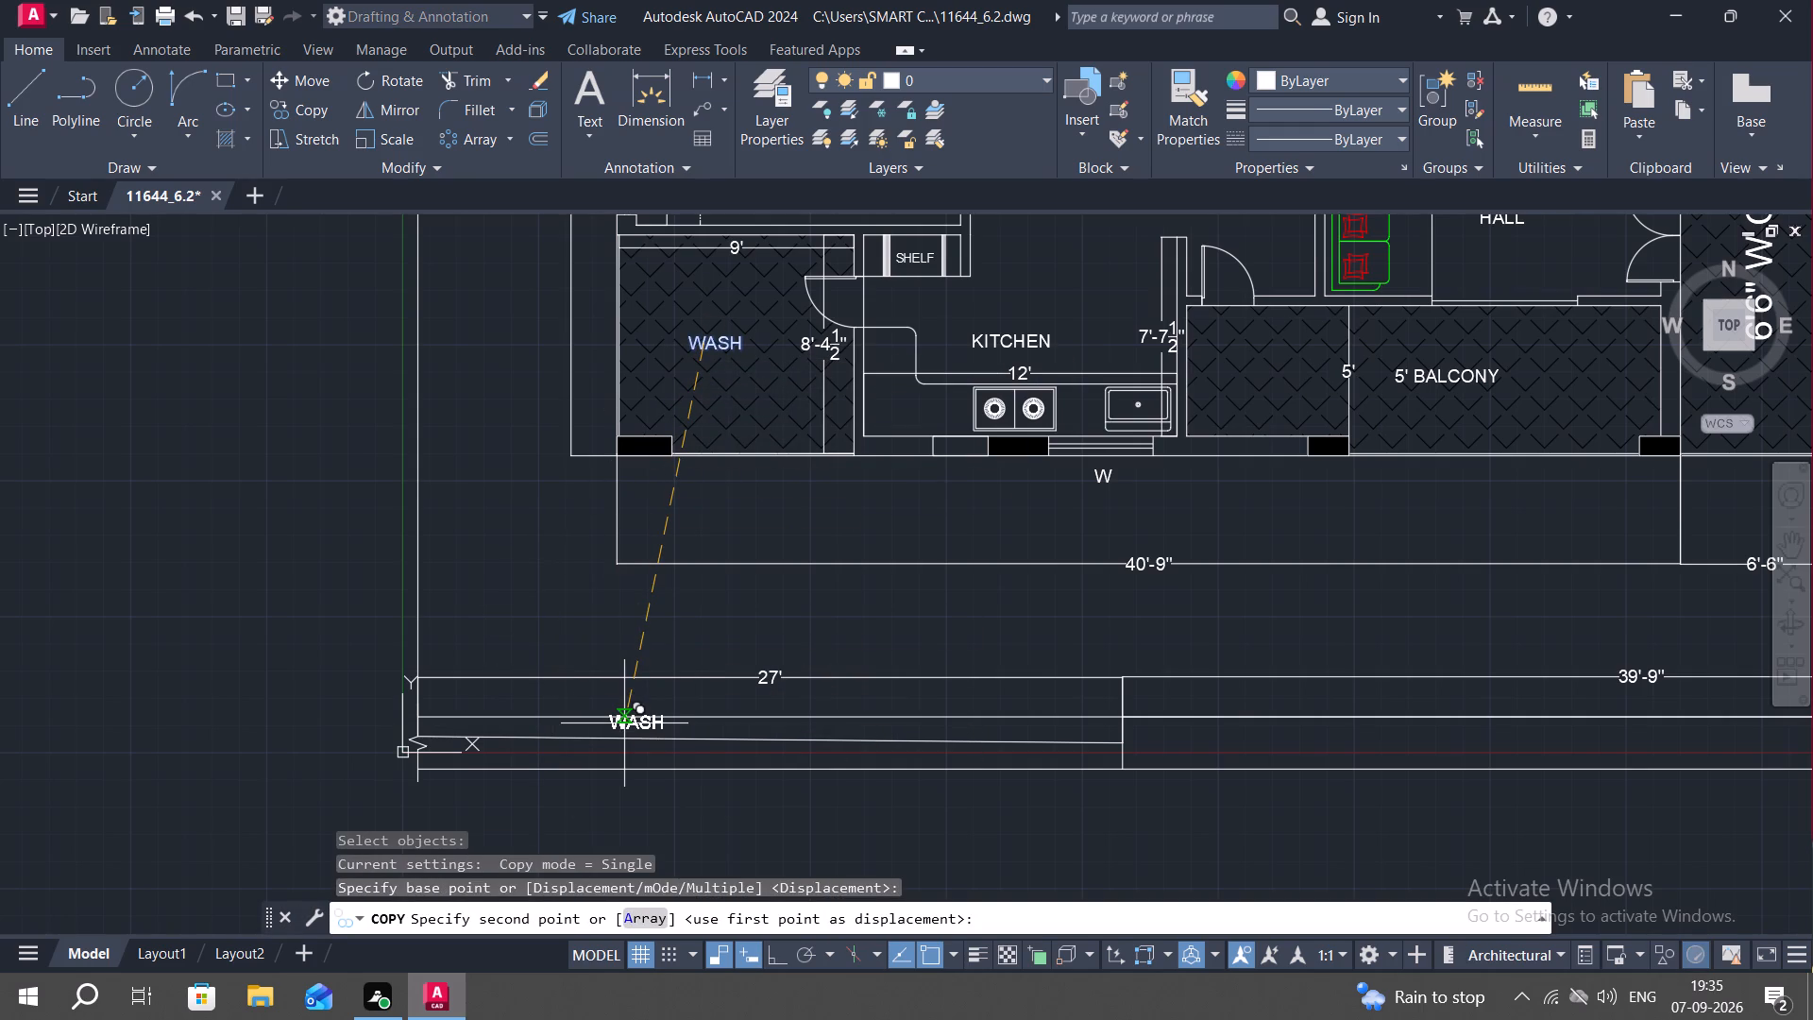
{"action": "scroll", "coordinate": [545, 739], "scroll_direction": "up", "scroll_amount": 2}
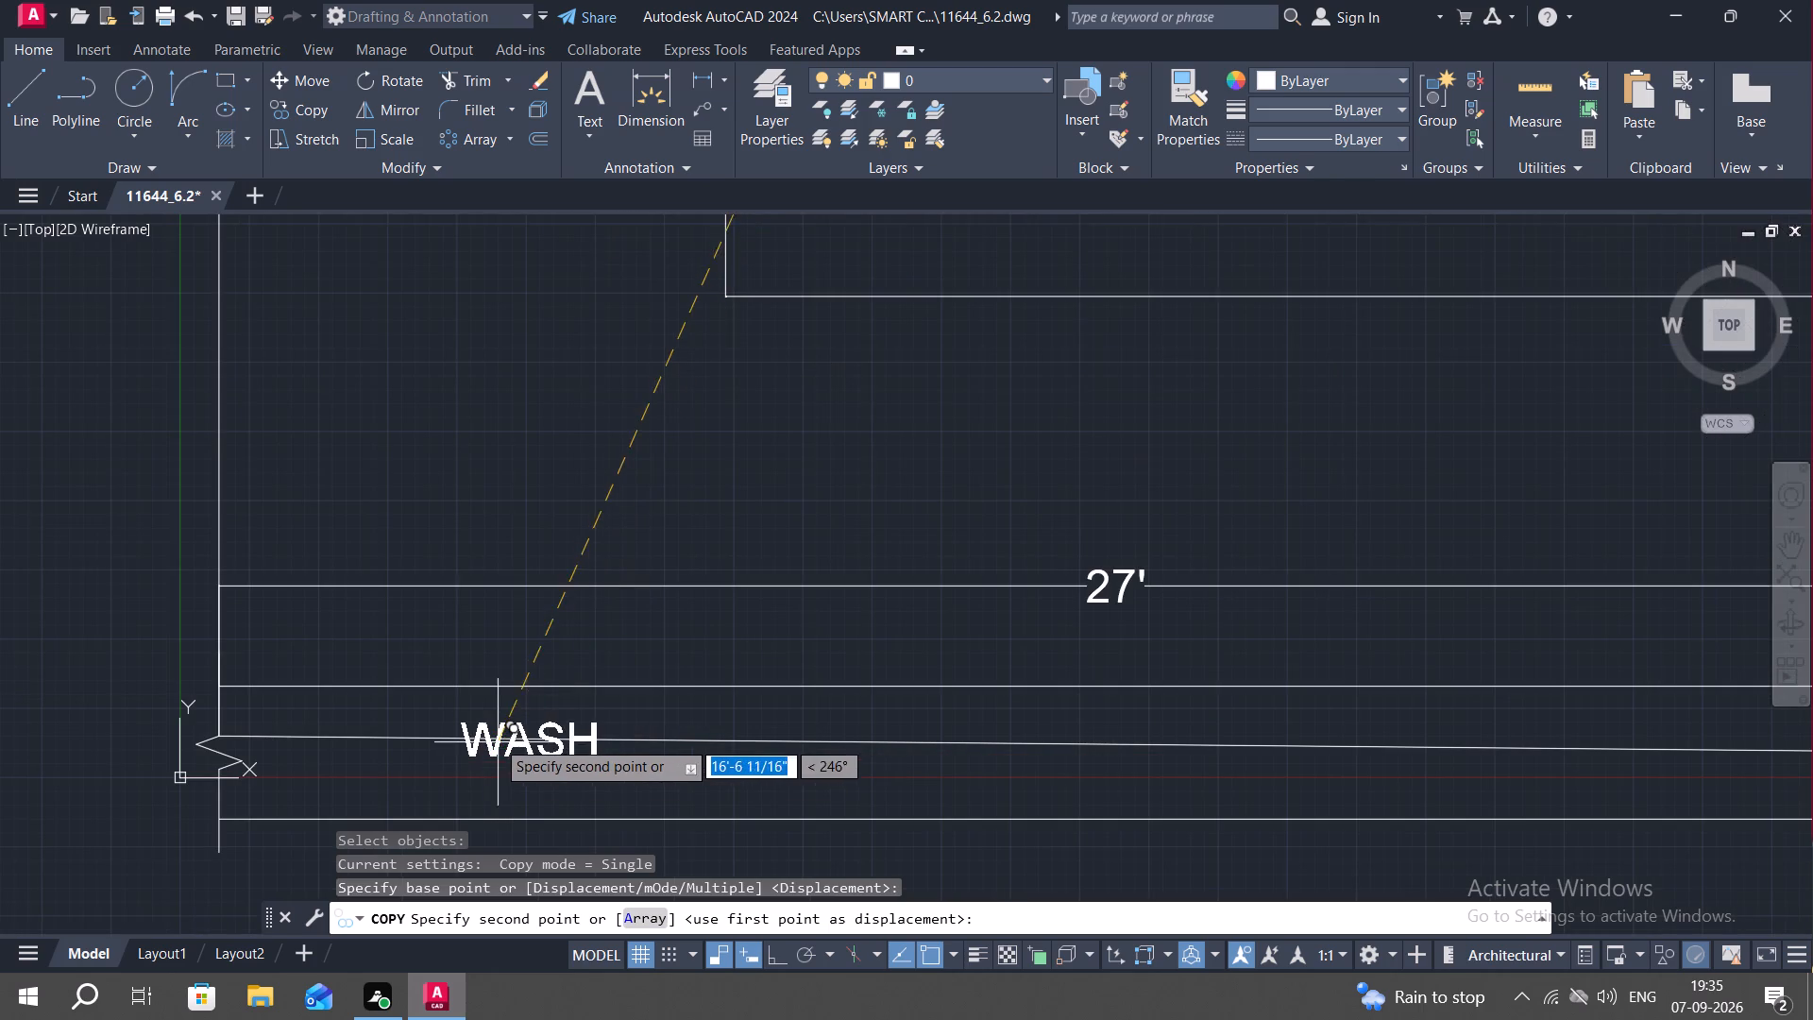
{"action": "middle_click_drag", "start_coordinate": [498, 786], "coordinate": [575, 667]}
{"action": "scroll", "coordinate": [581, 663], "scroll_direction": "up", "scroll_amount": 1}
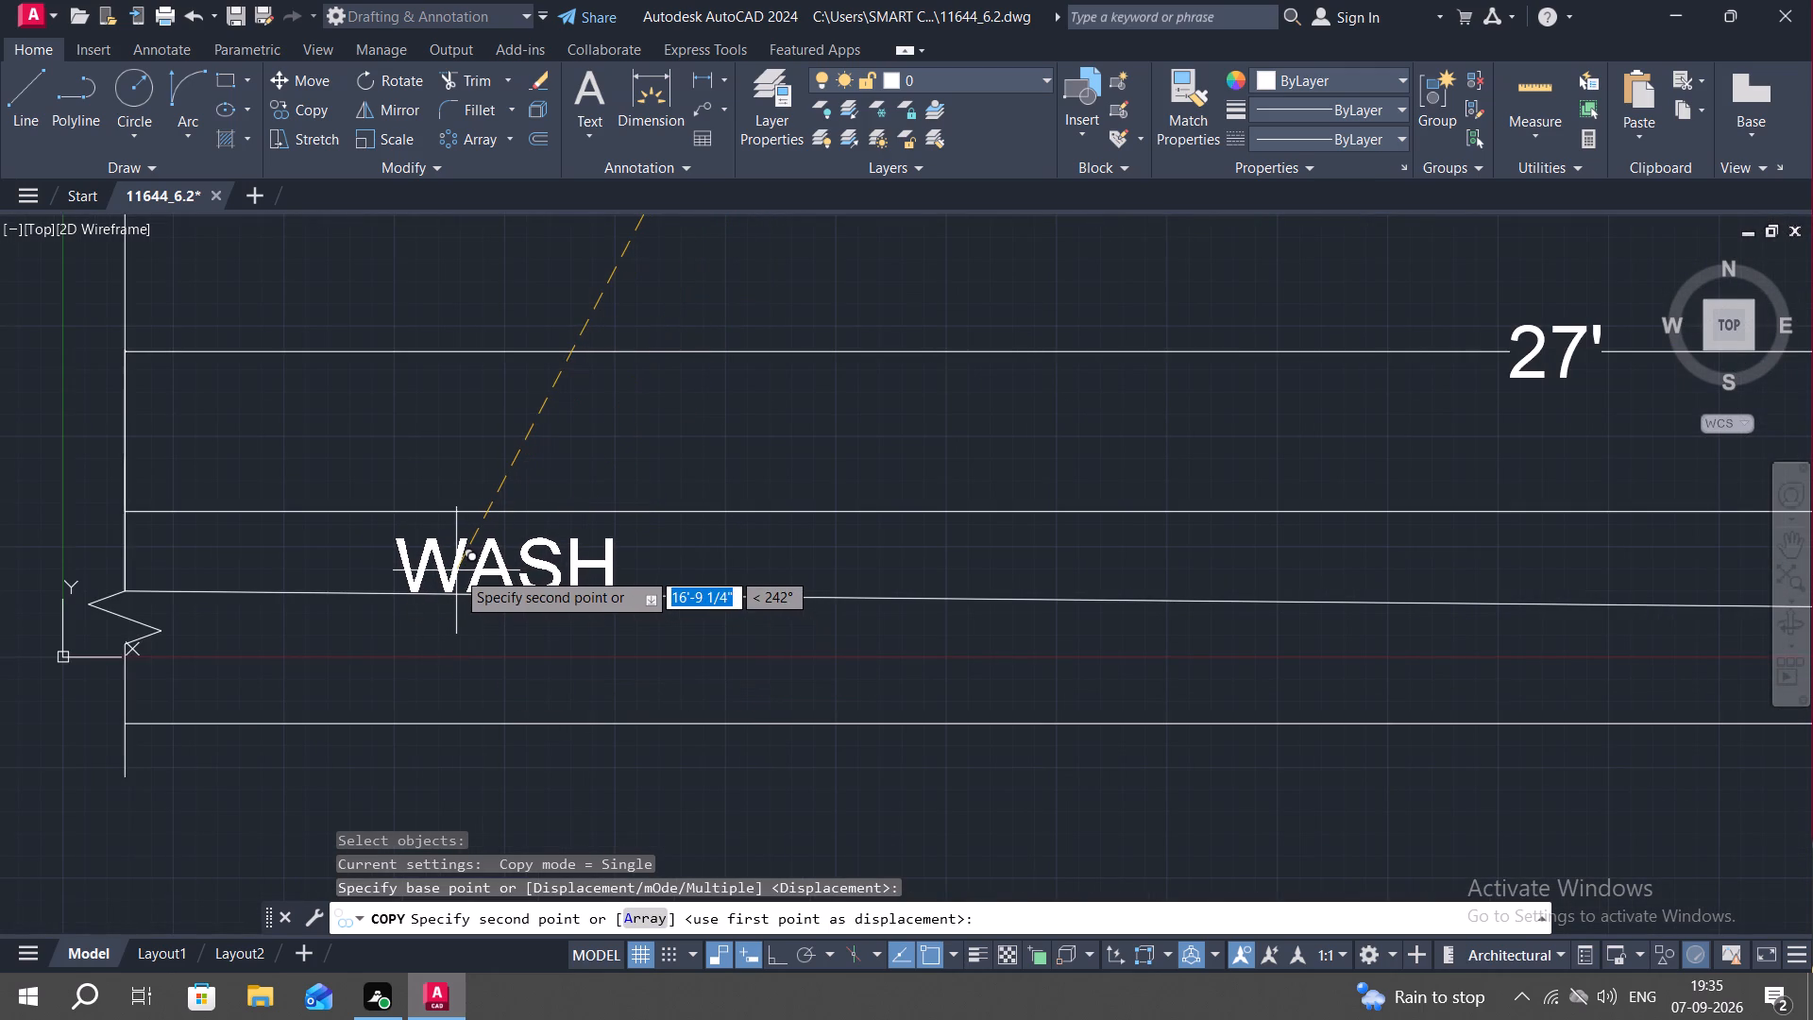
{"action": "scroll", "coordinate": [424, 469], "scroll_direction": "down", "scroll_amount": 2}
{"action": "left_click", "coordinate": [419, 463]}
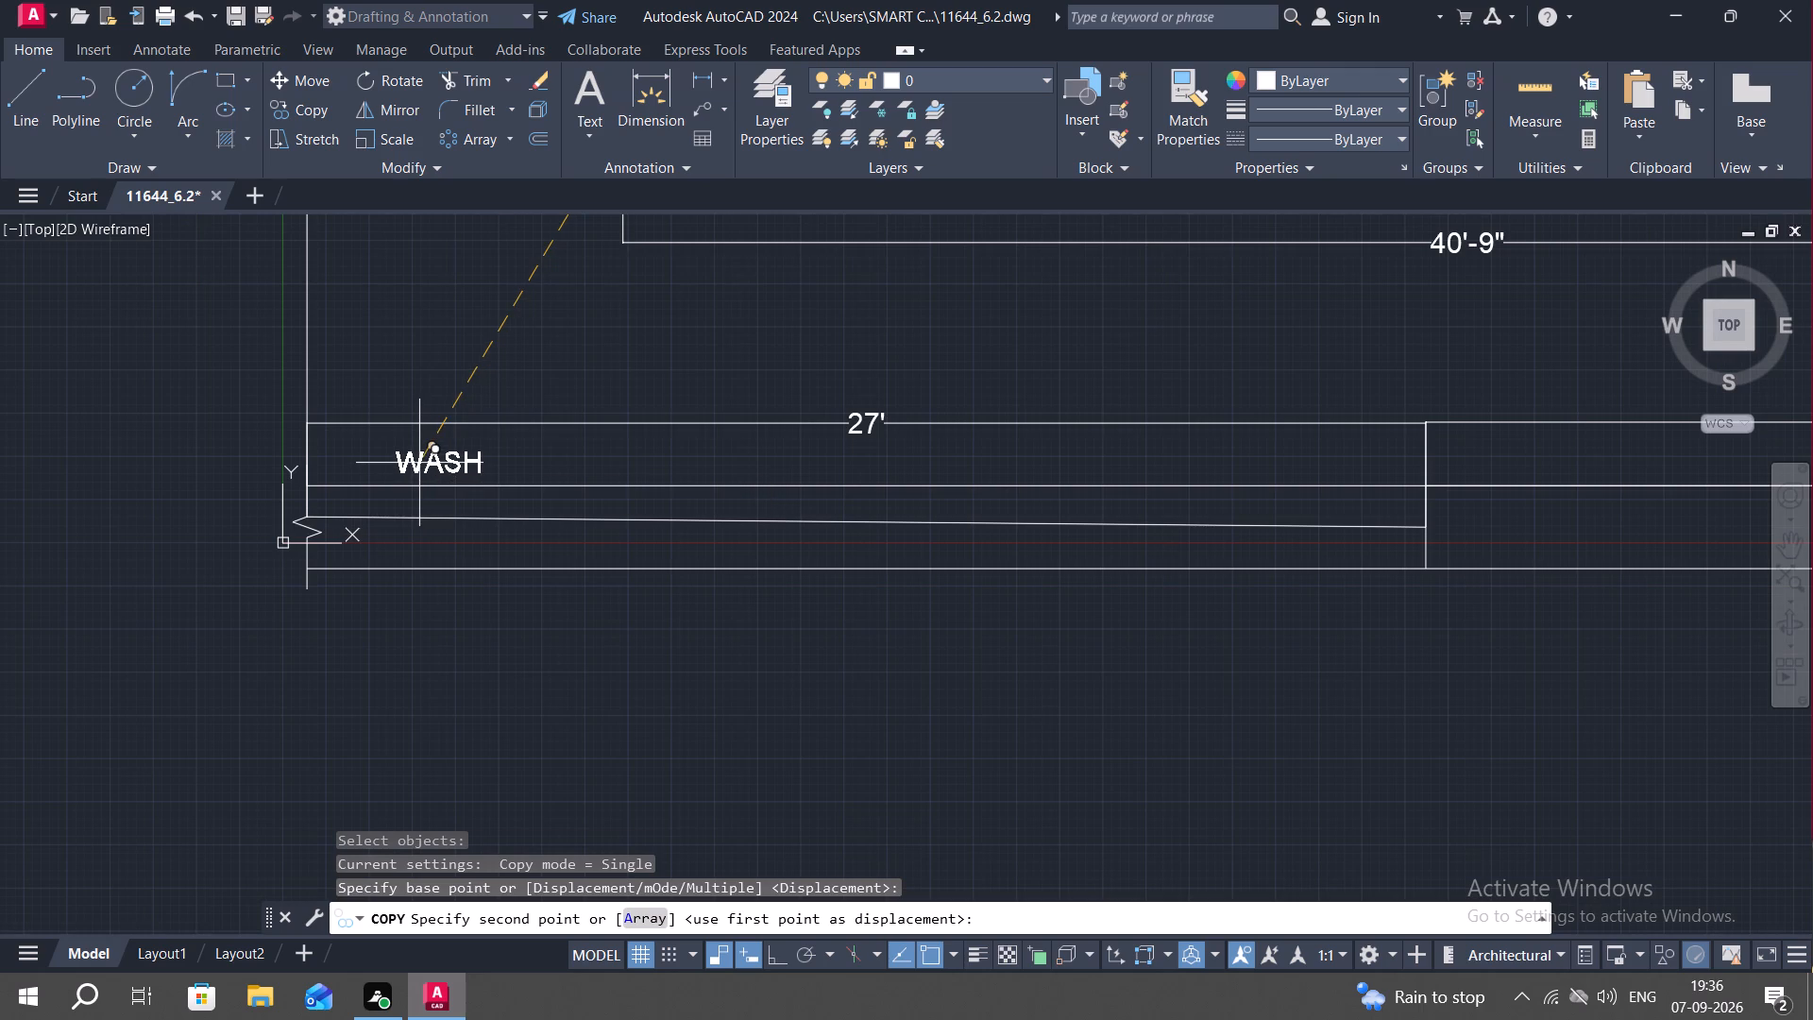
Change the copied WASH label's text to "30' ROAD".
{"action": "double_click", "coordinate": [449, 466]}
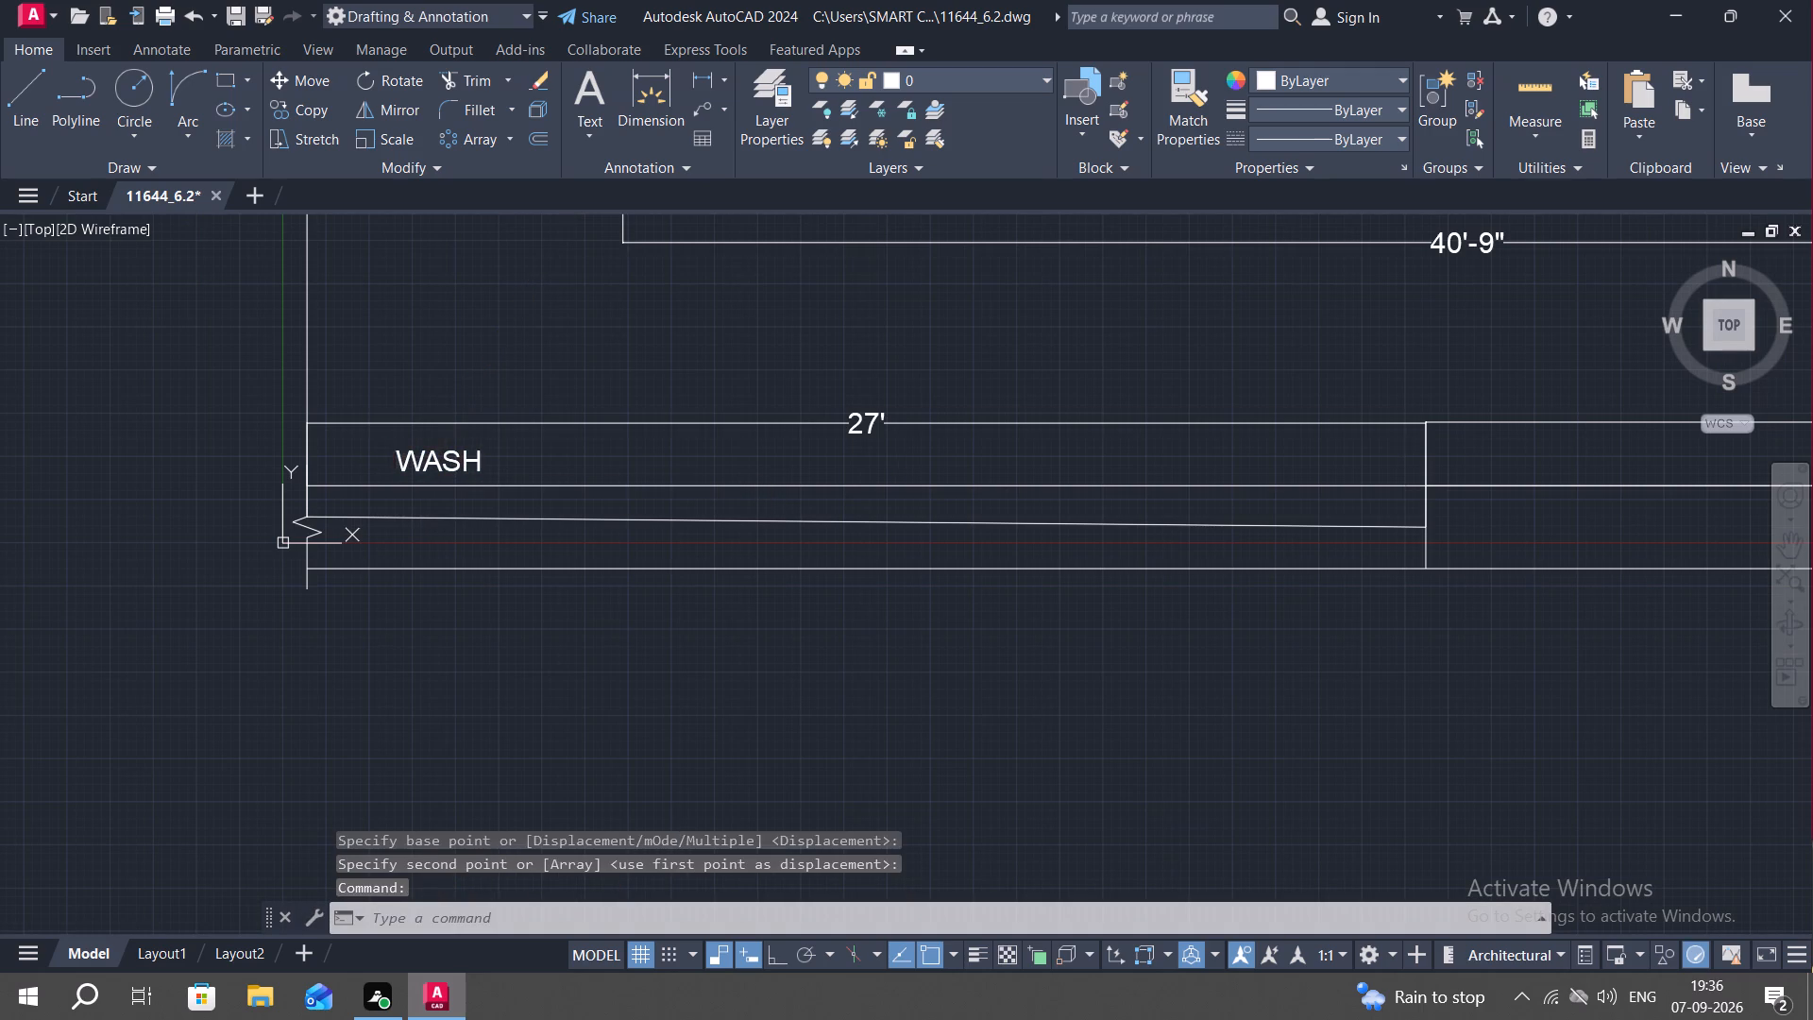
{"action": "left_click", "coordinate": [513, 465]}
{"action": "key", "text": "BackSpace"}
{"action": "key", "text": "BackSpace"}
{"action": "key", "text": "BackSpace"}
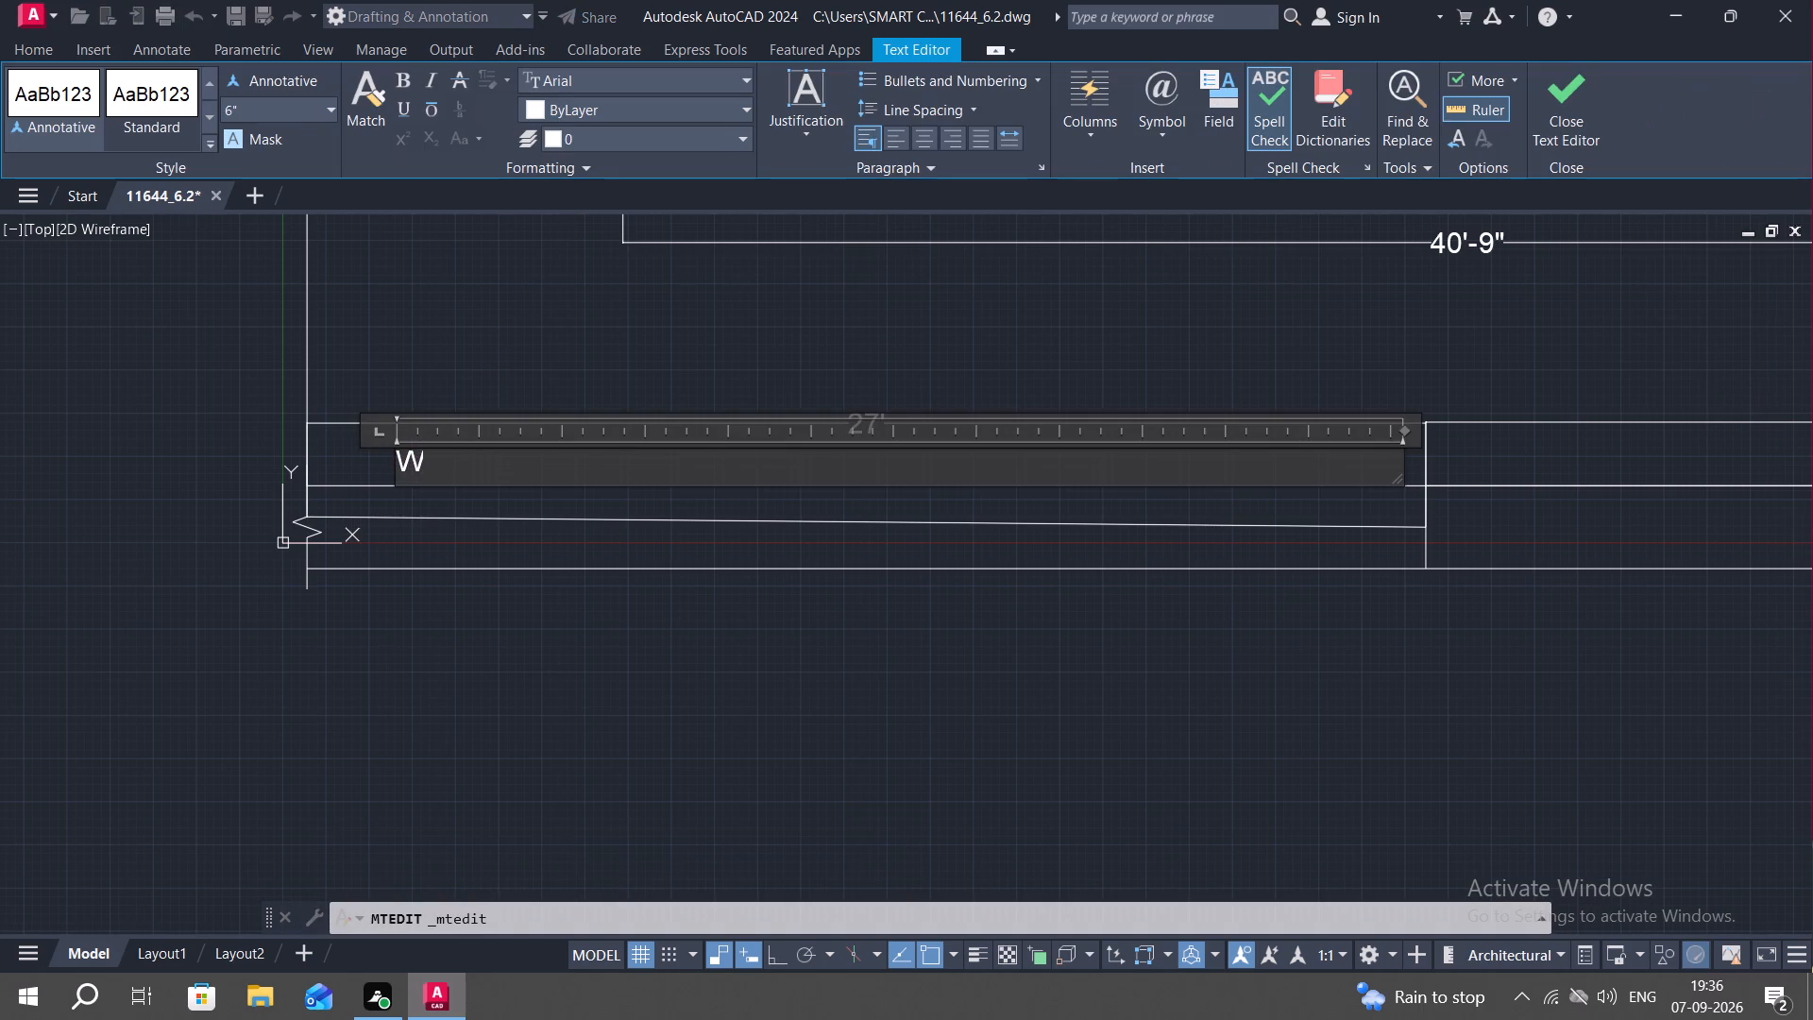
{"action": "key", "text": "BackSpace"}
{"action": "type", "text": "30'"}
{"action": "key", "text": "space"}
{"action": "key", "text": "space"}
{"action": "type", "text": "ROAD"}
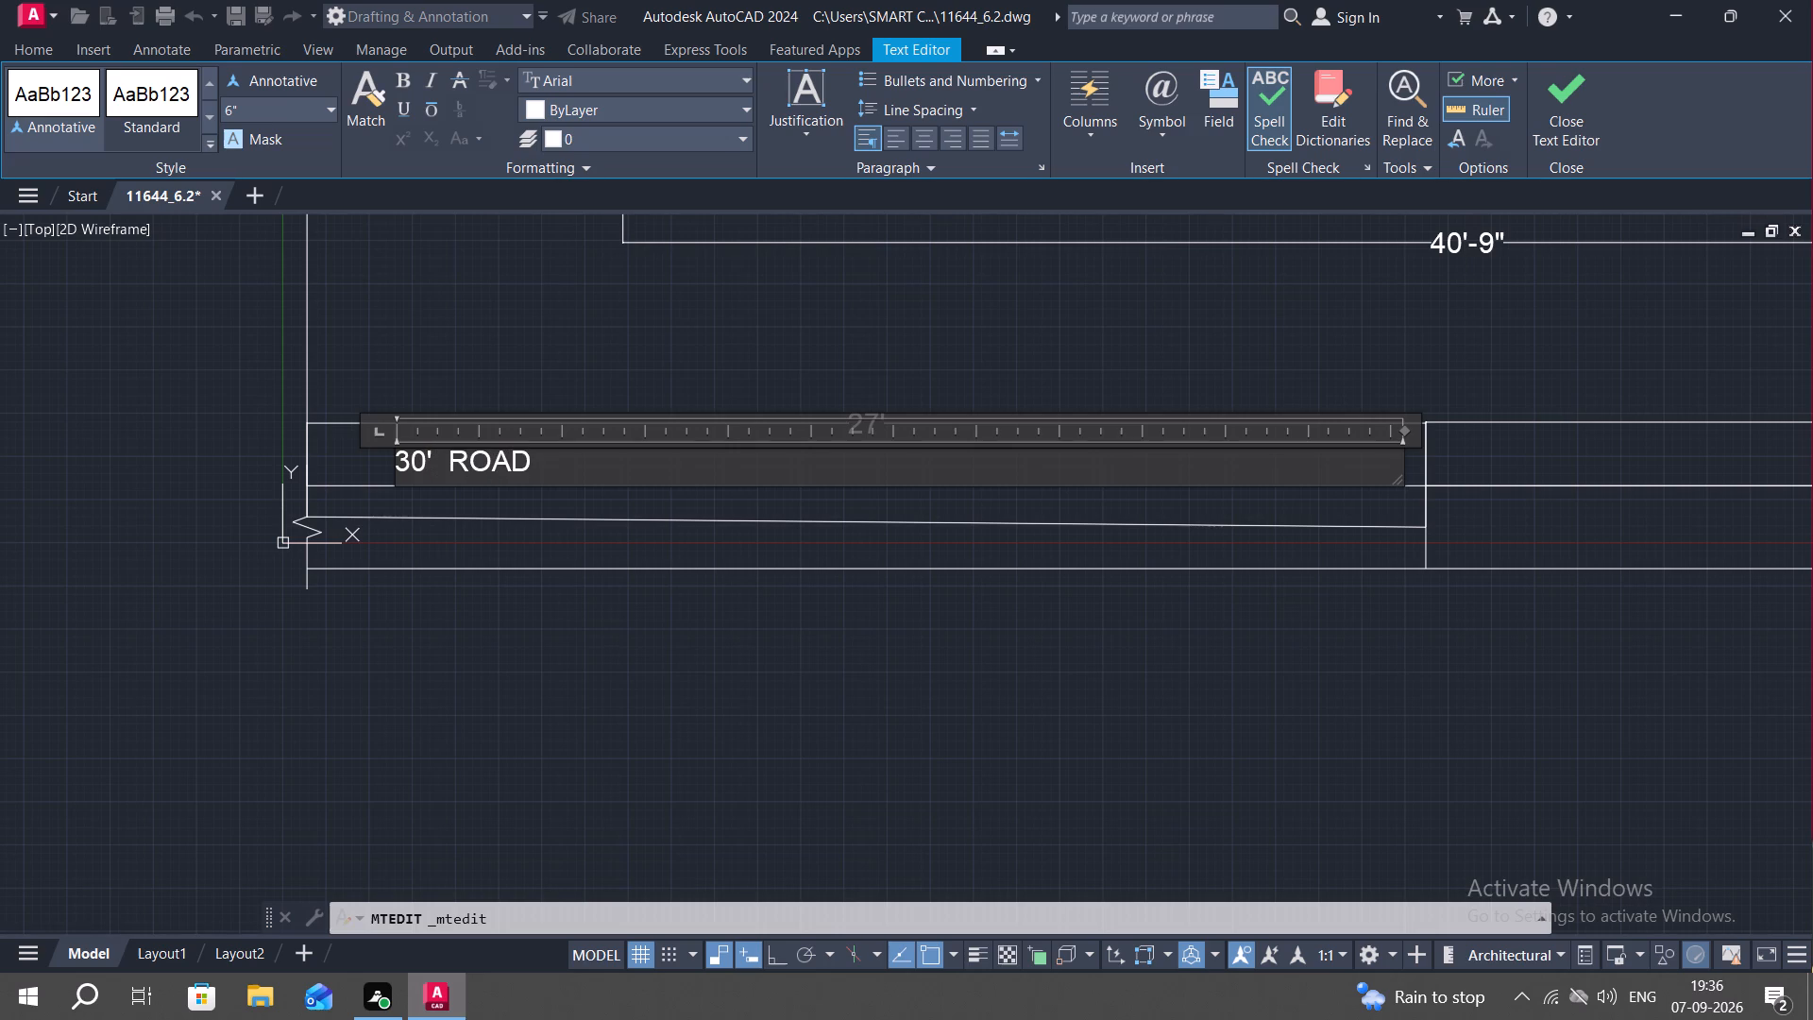
{"action": "left_click", "coordinate": [554, 512]}
Trim the horizontal line beneath the 39'-9" dimension, between the two short vertical lines on the southern boundary.
{"action": "middle_click_drag", "start_coordinate": [685, 544], "coordinate": [544, 459]}
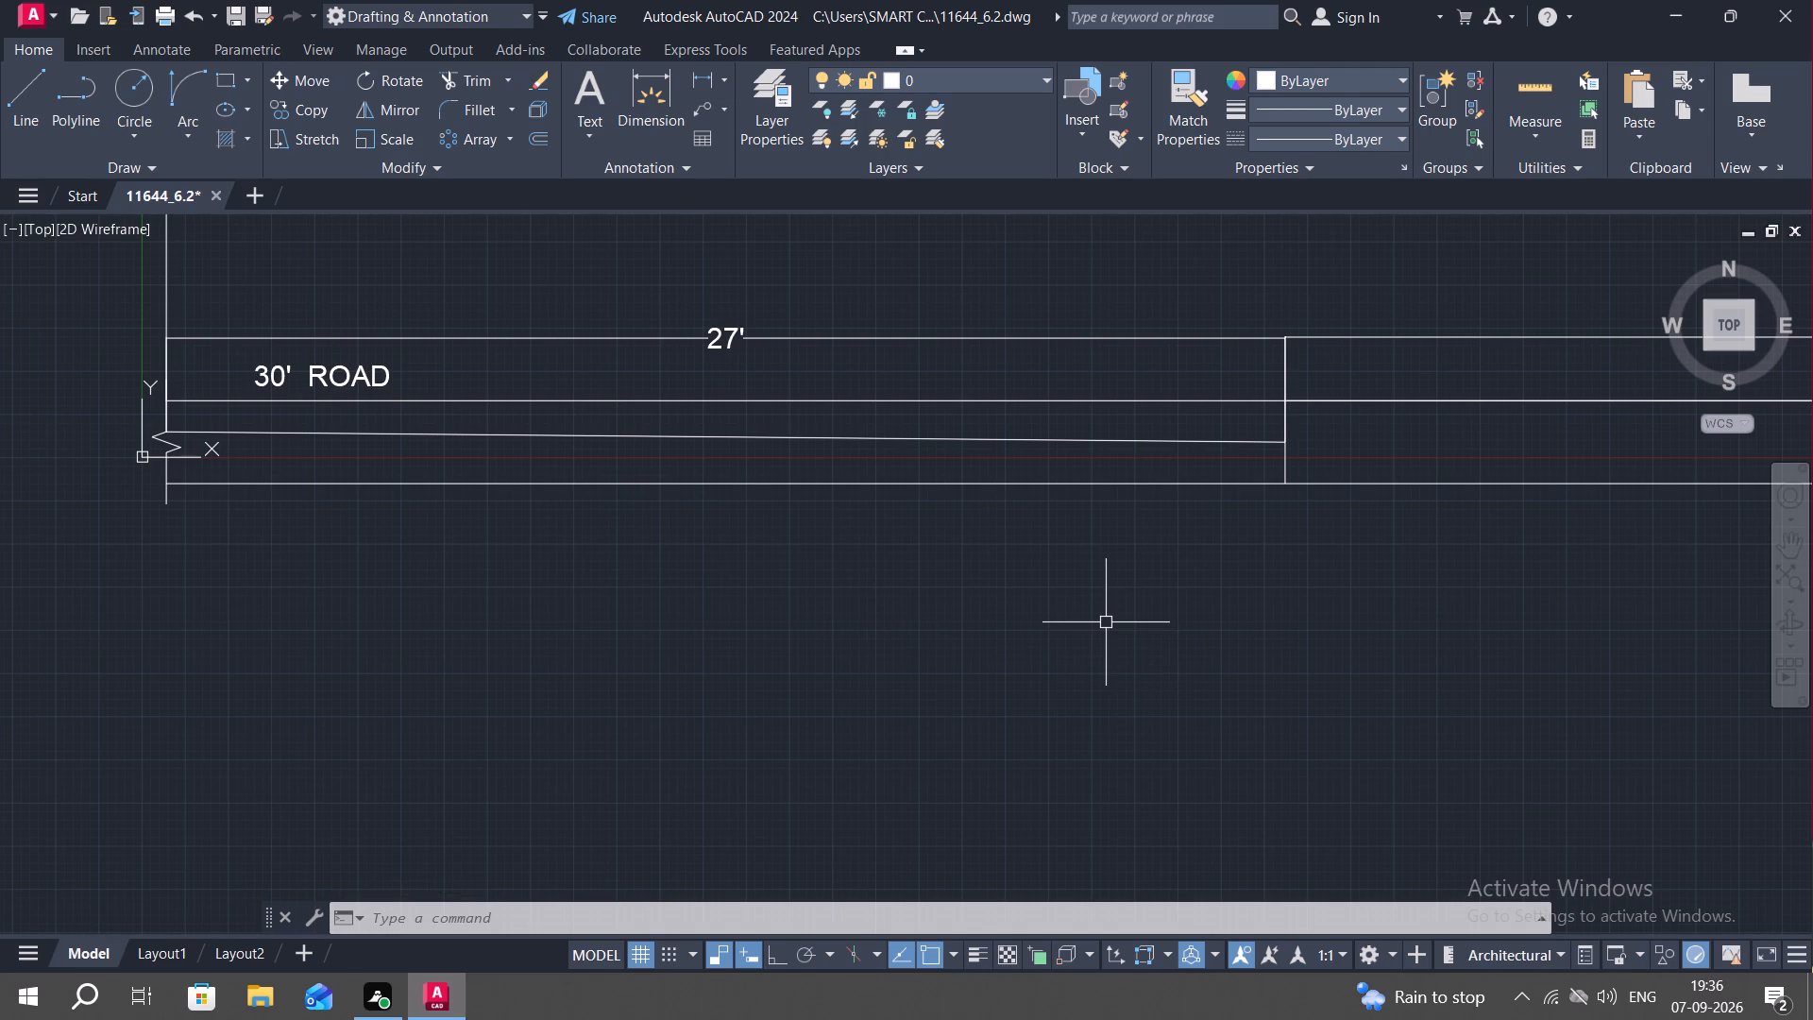
{"action": "middle_click_drag", "start_coordinate": [1046, 514], "coordinate": [880, 526]}
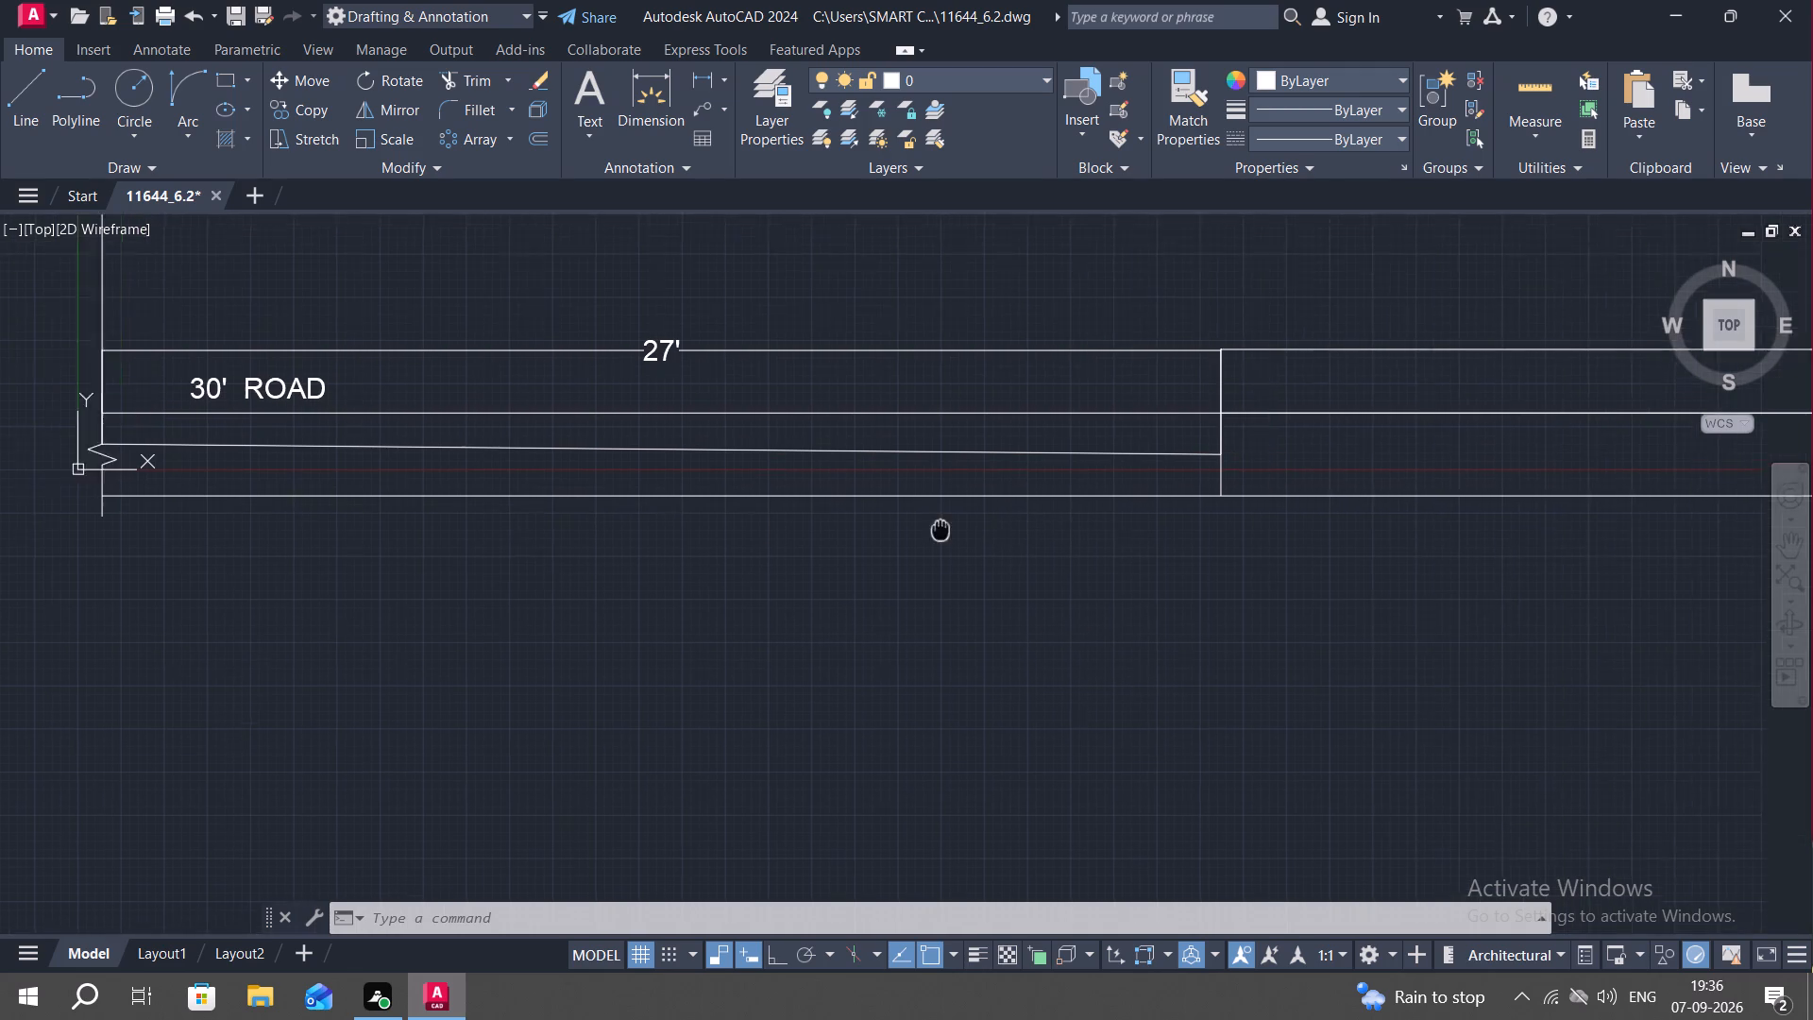
{"action": "middle_click_drag", "start_coordinate": [880, 526], "coordinate": [742, 499]}
{"action": "scroll", "coordinate": [890, 552], "scroll_direction": "down", "scroll_amount": 1}
{"action": "middle_click_drag", "start_coordinate": [991, 569], "coordinate": [839, 562]}
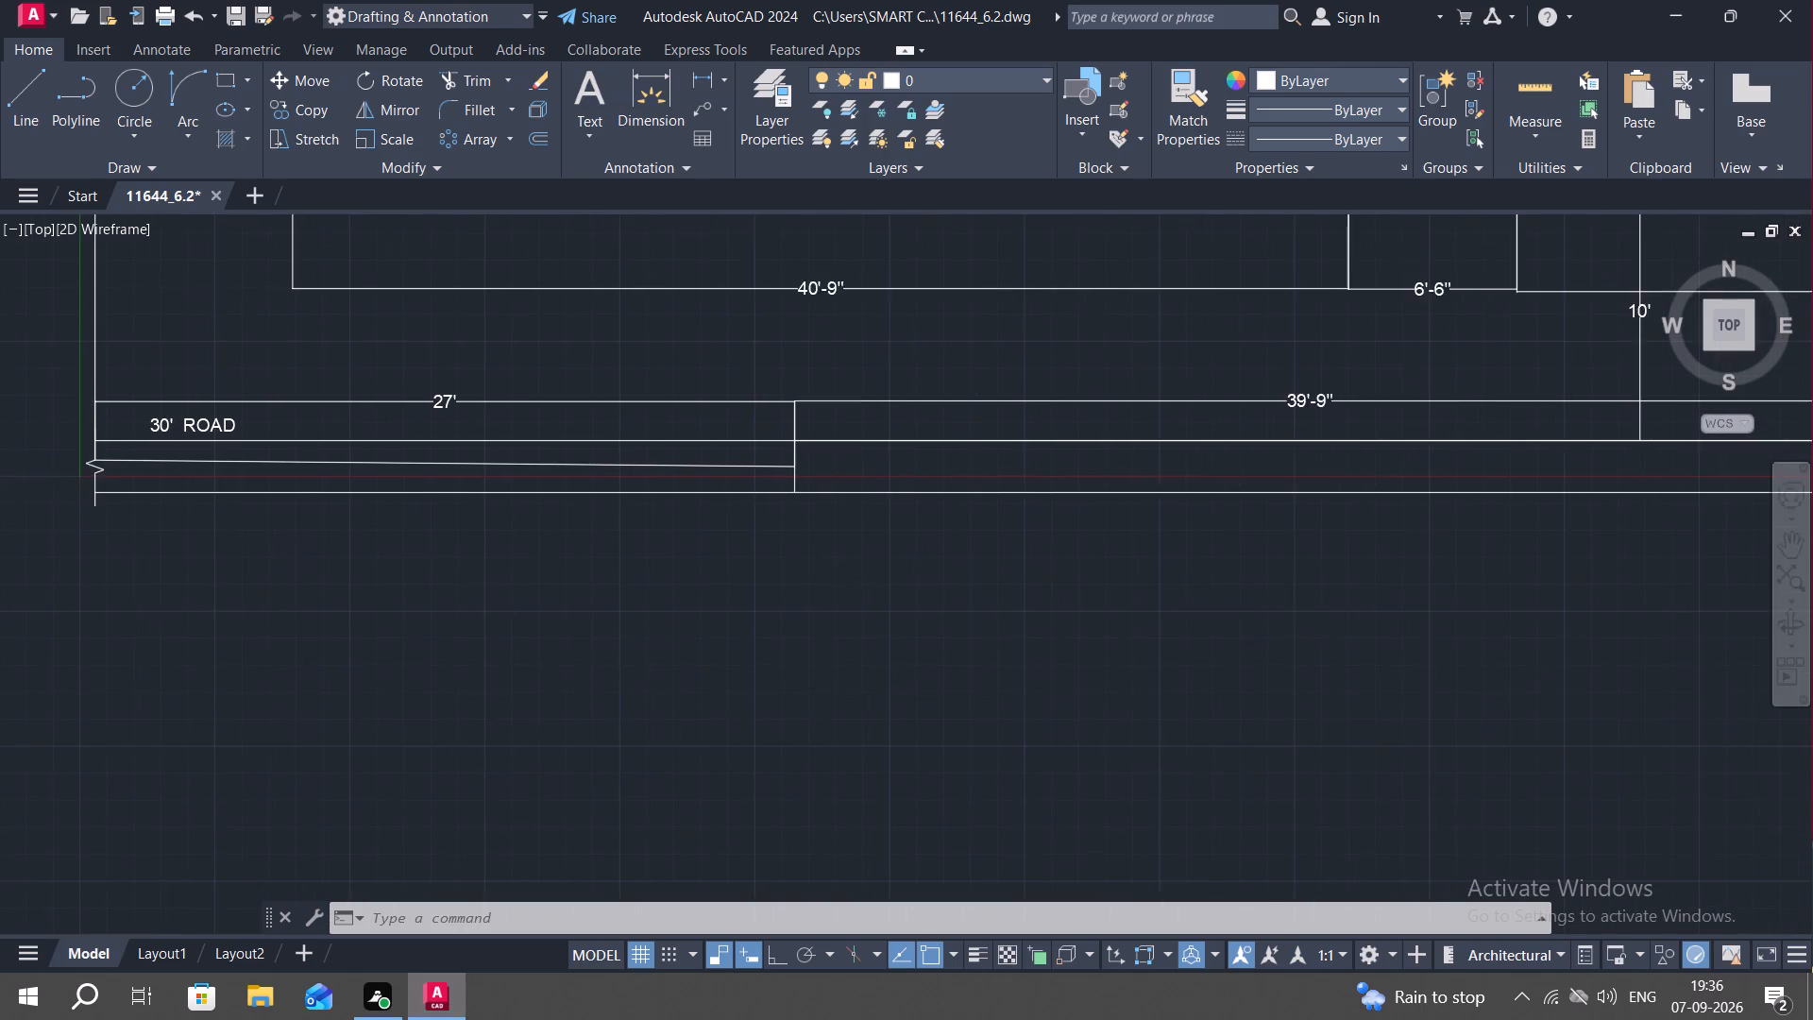
{"action": "scroll", "coordinate": [836, 563], "scroll_direction": "down", "scroll_amount": 1}
{"action": "type", "text": "TR"}
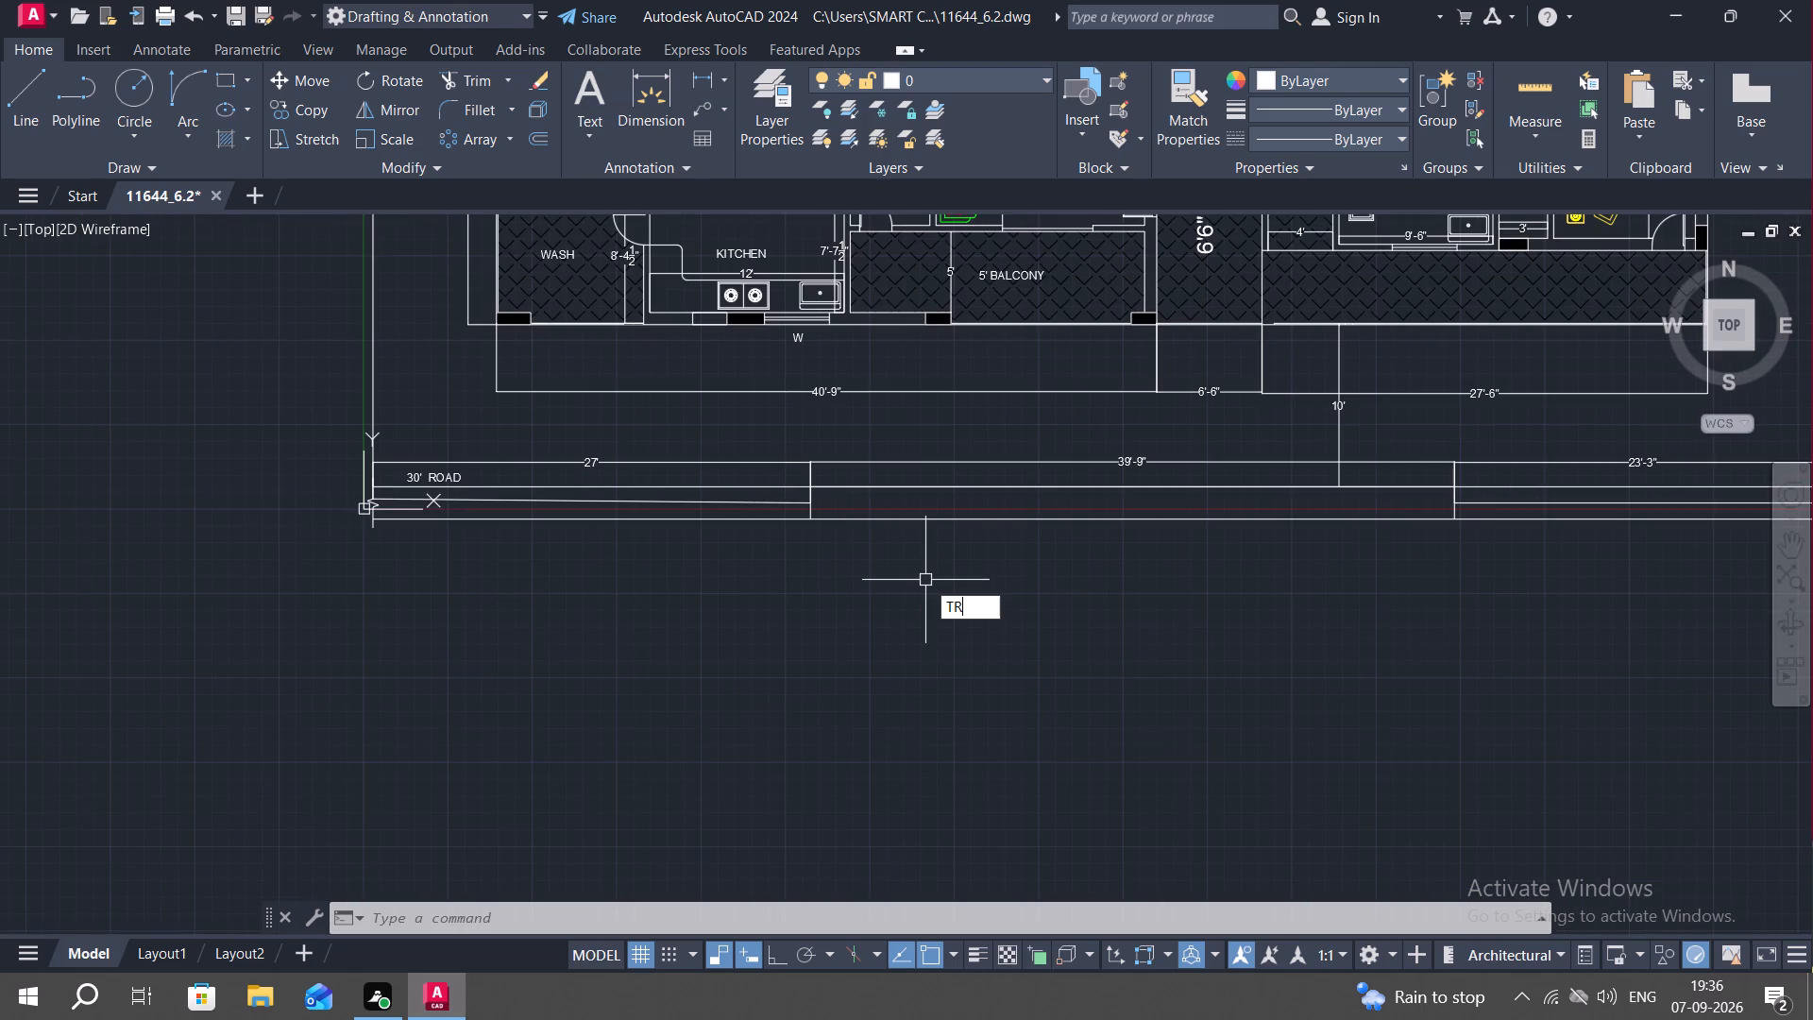
{"action": "key", "text": "space"}
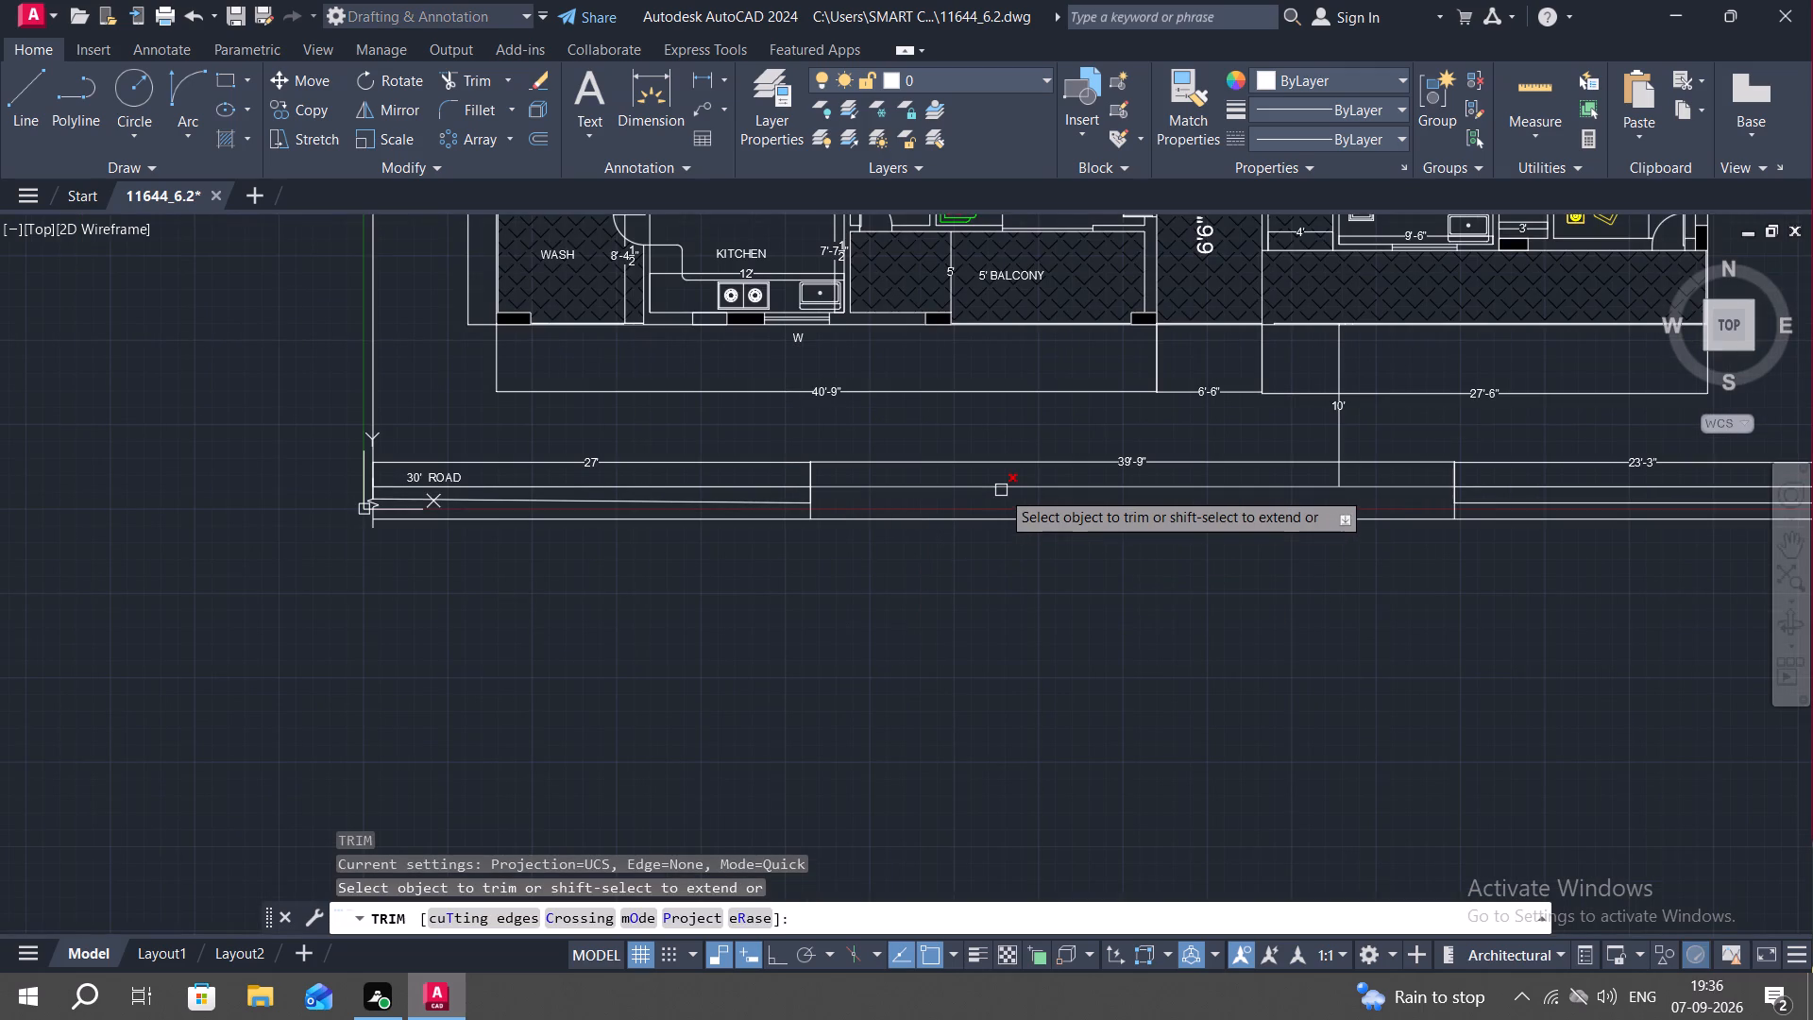
{"action": "left_click", "coordinate": [1012, 487]}
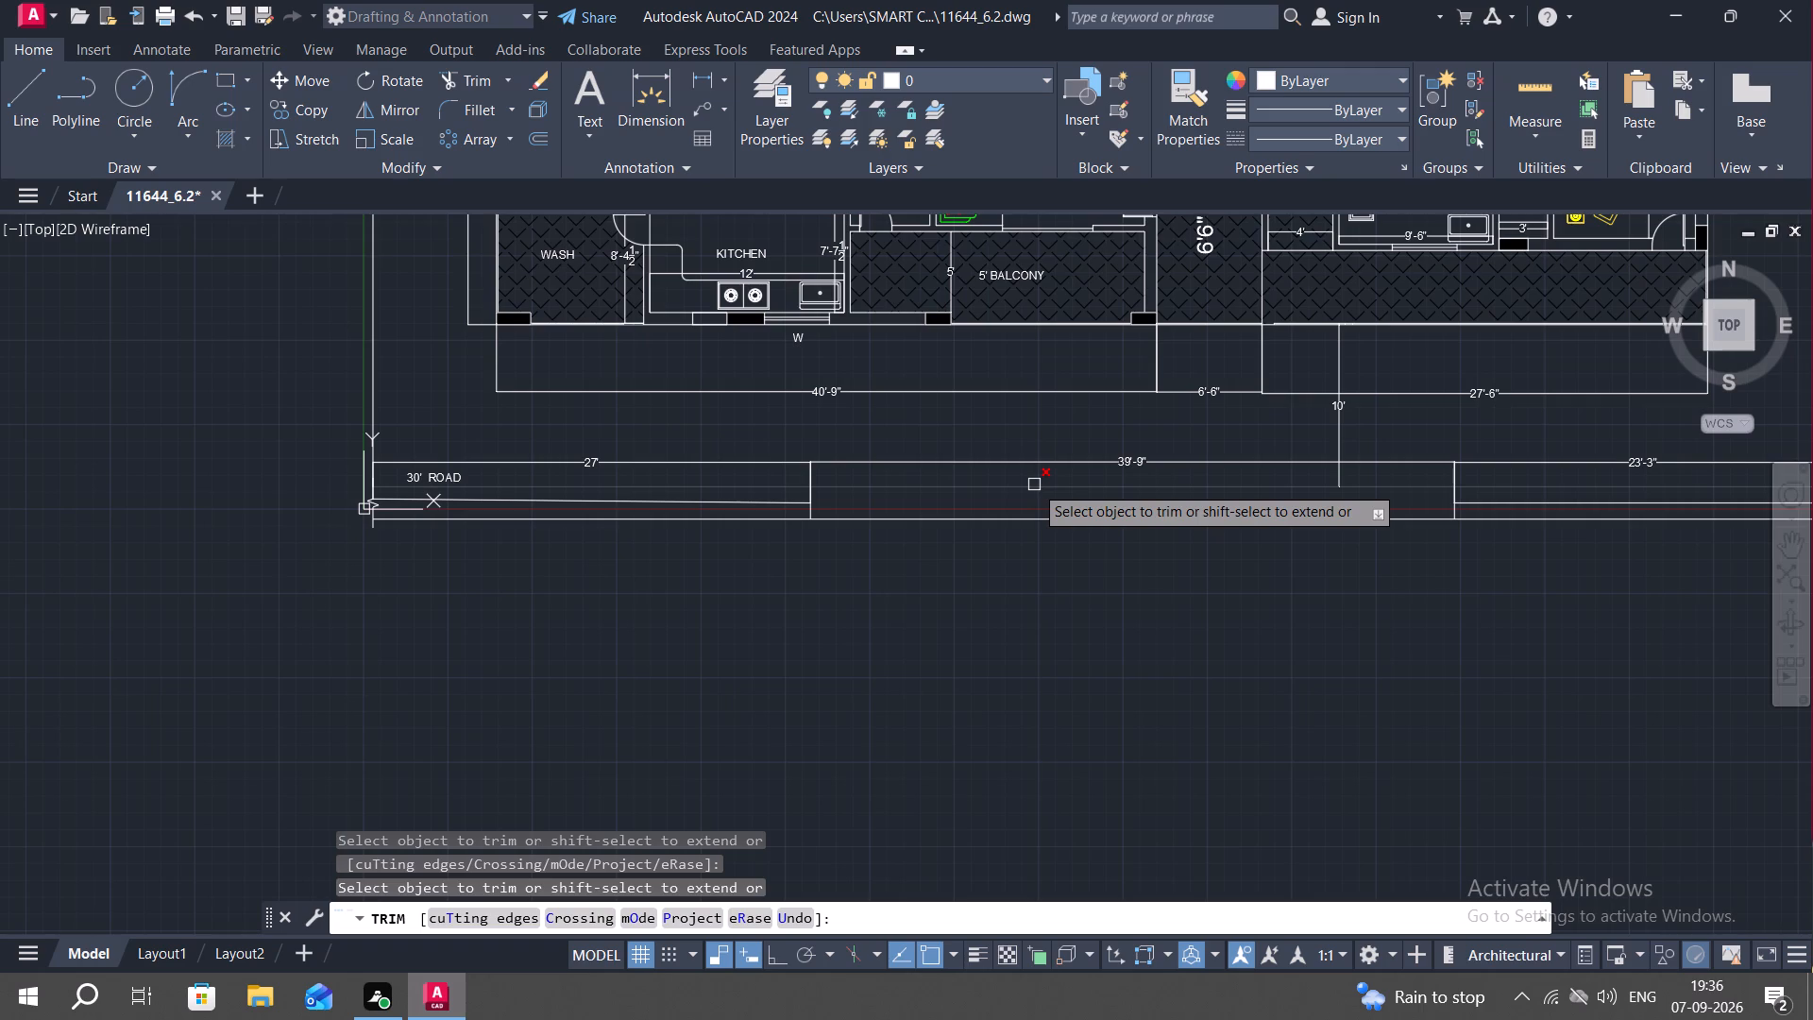
{"action": "scroll", "coordinate": [1037, 490], "scroll_direction": "up", "scroll_amount": 1}
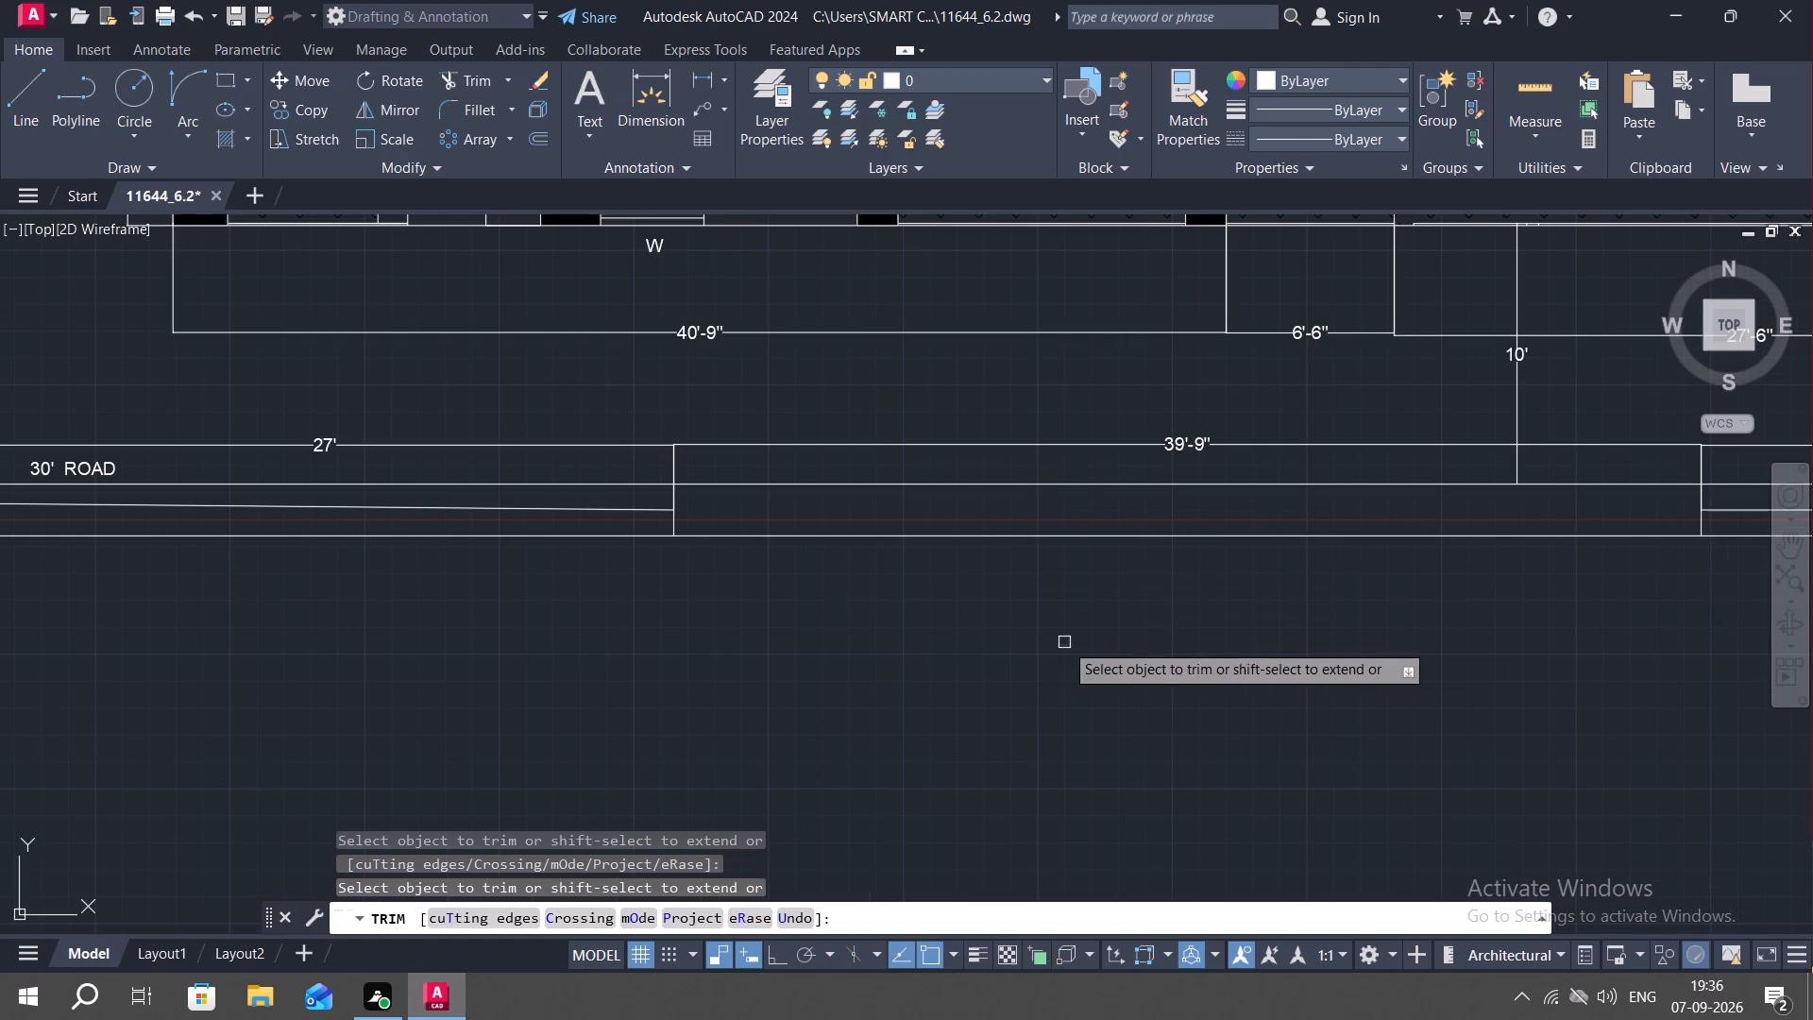
{"action": "middle_click_drag", "start_coordinate": [1127, 641], "coordinate": [1011, 640]}
{"action": "key", "text": "Escape"}
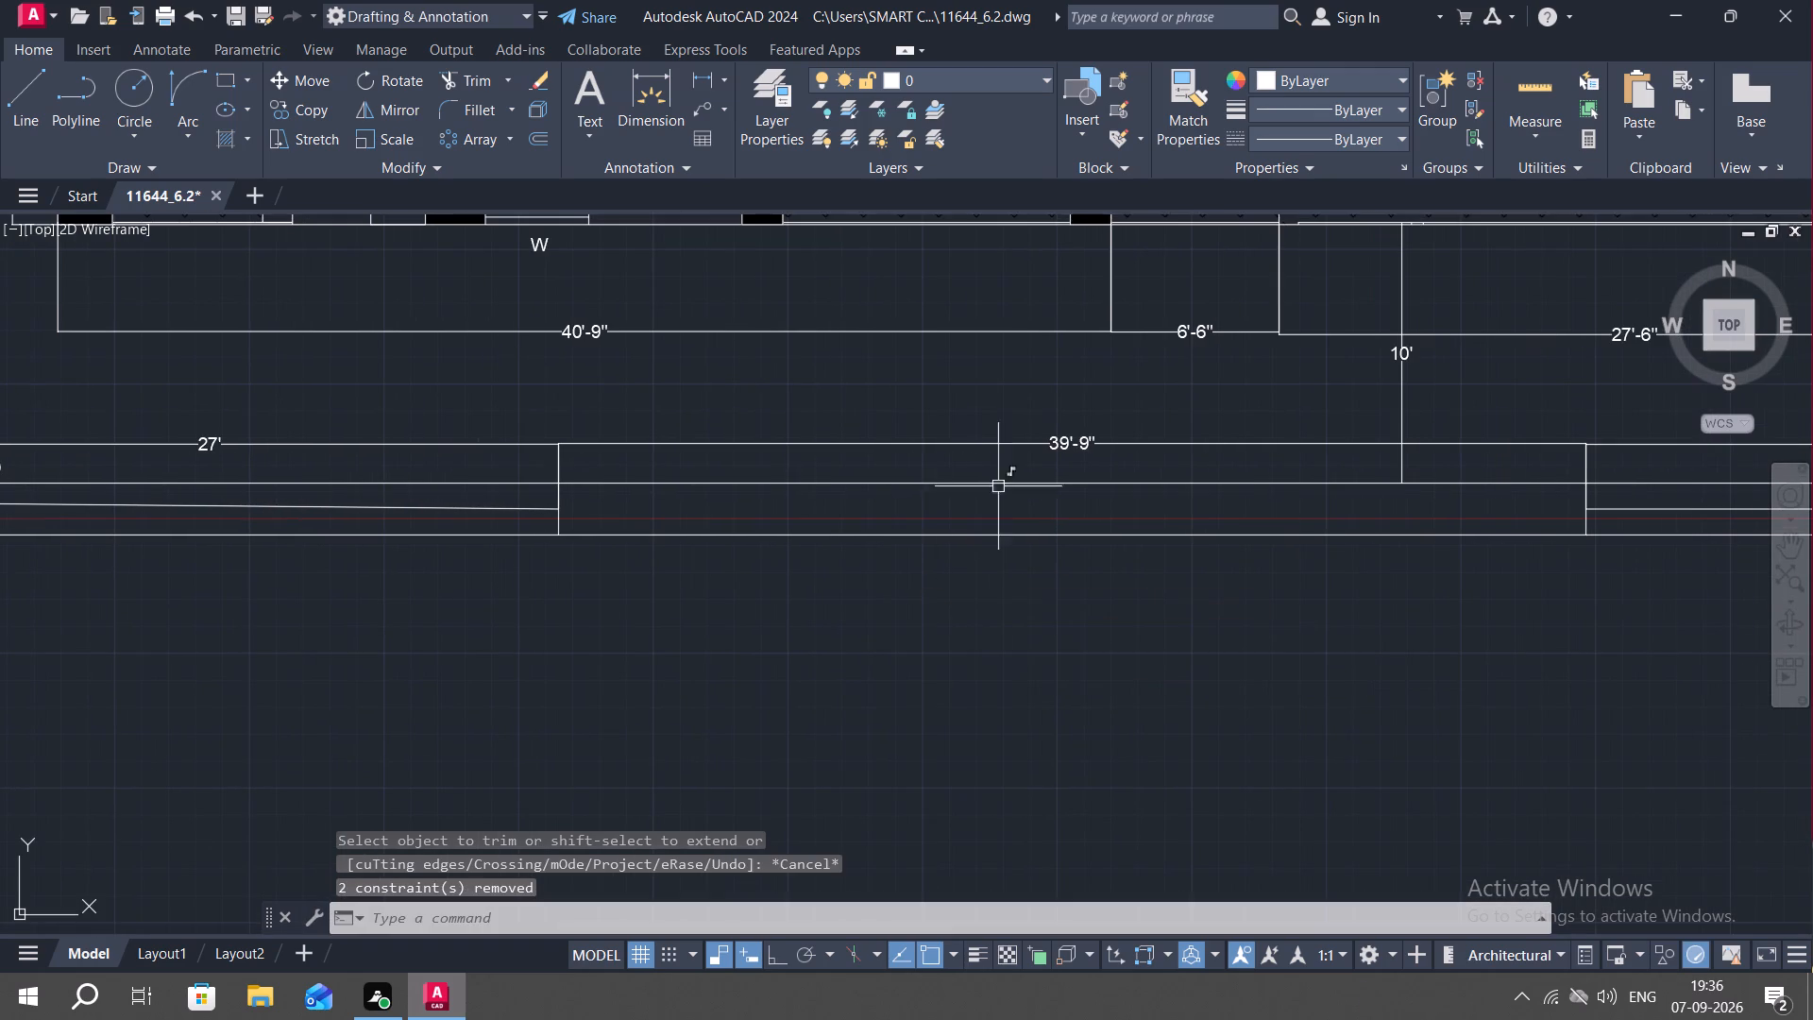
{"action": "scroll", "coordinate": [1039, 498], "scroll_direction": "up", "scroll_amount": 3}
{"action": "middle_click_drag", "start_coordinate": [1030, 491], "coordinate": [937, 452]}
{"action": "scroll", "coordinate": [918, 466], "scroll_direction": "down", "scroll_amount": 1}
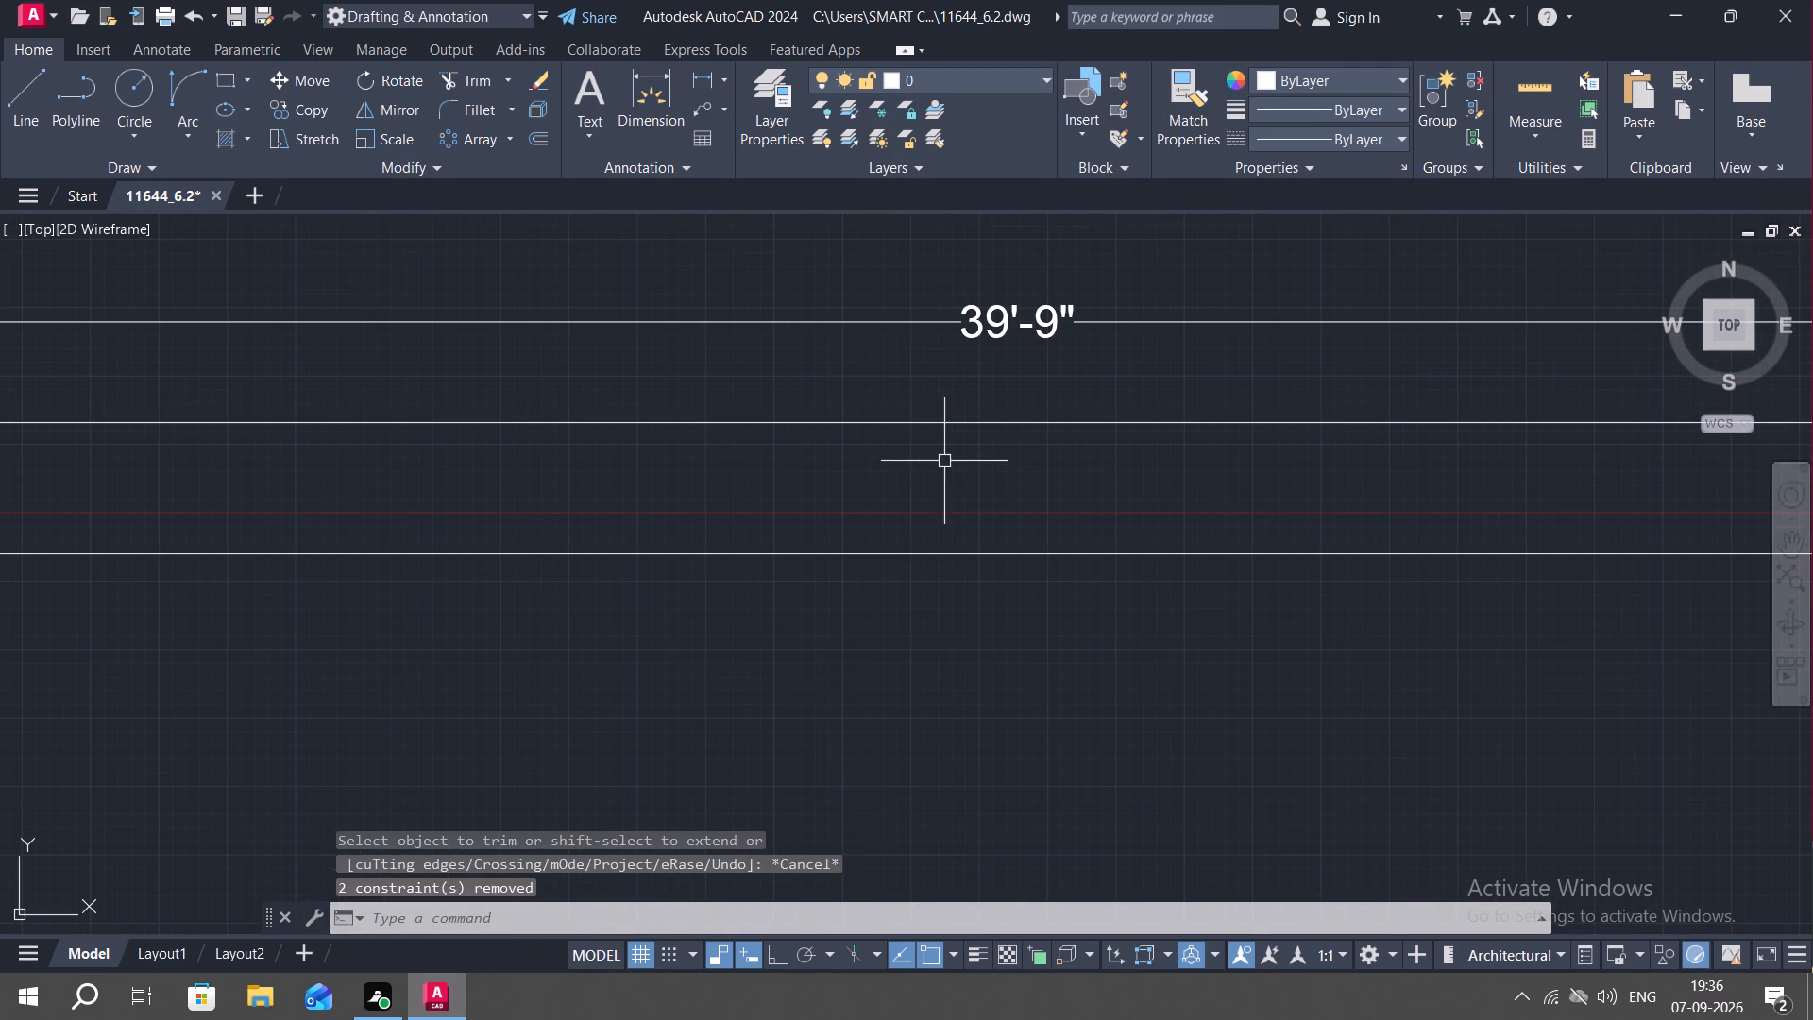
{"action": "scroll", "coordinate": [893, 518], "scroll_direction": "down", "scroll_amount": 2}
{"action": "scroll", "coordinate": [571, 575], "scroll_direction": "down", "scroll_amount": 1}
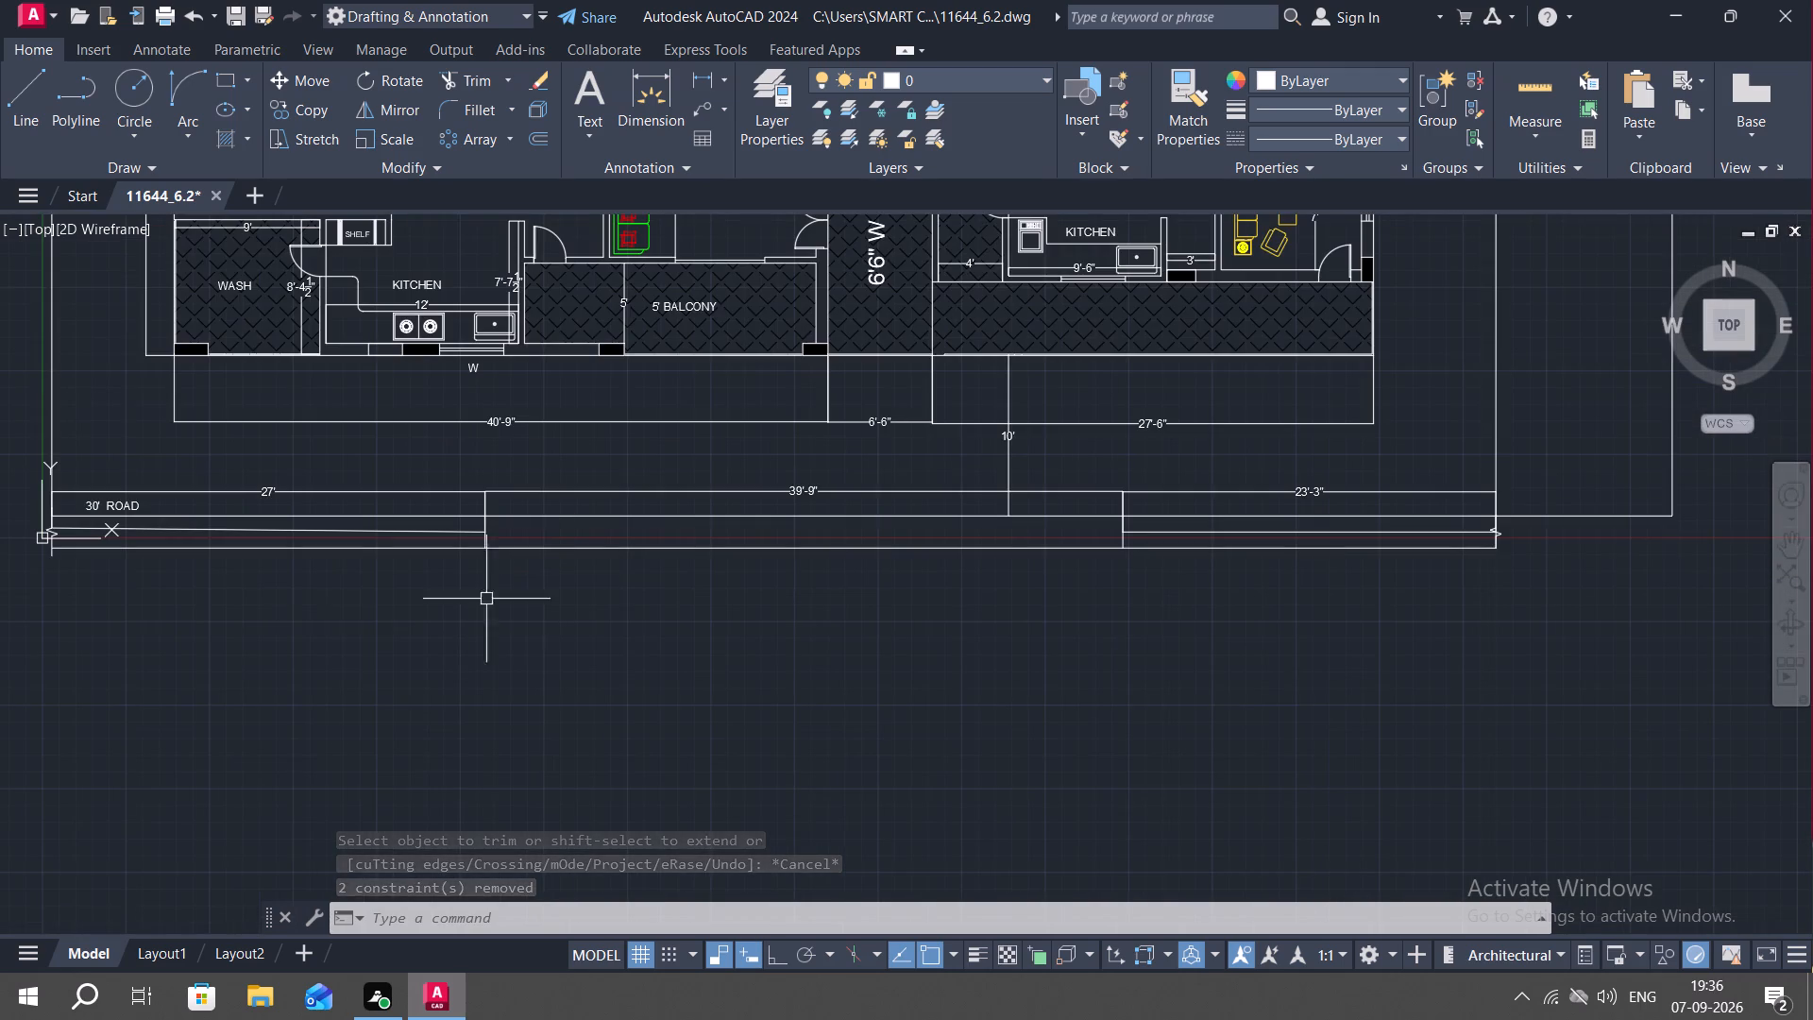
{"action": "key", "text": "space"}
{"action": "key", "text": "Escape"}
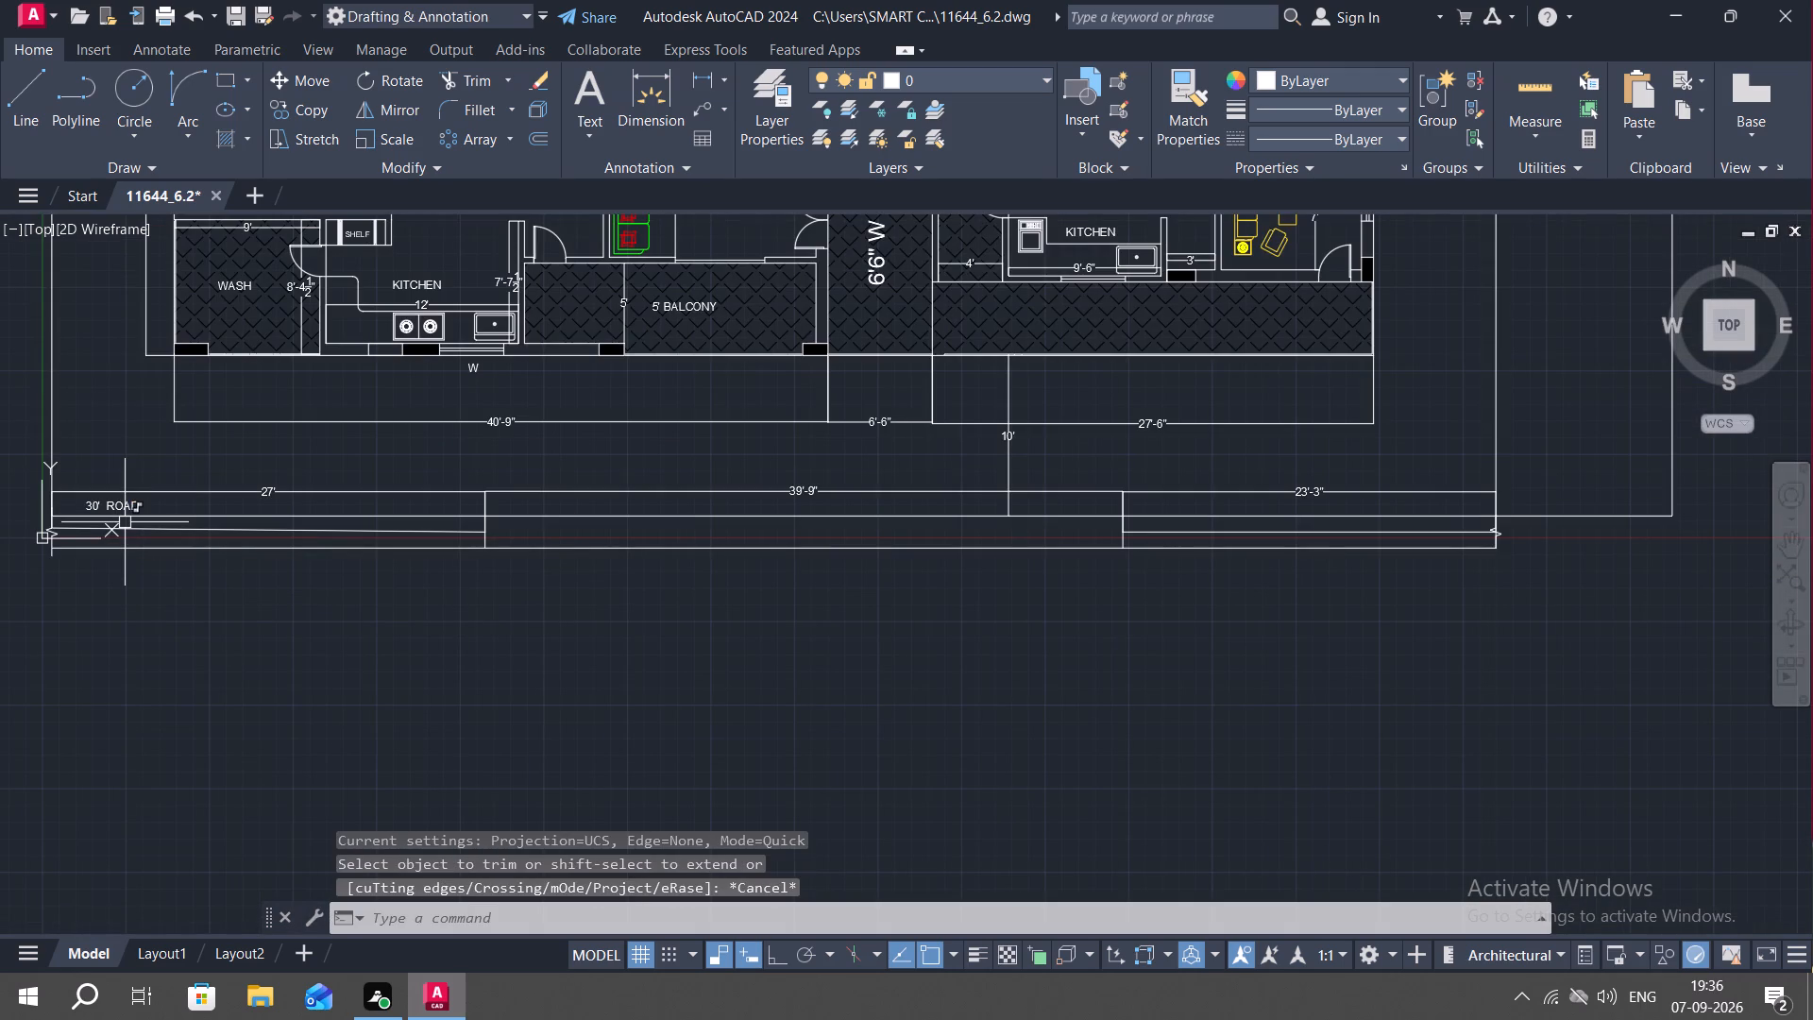
Copy the 30' ROAD label to just below the 39'-9" dimension on the plot's southern boundary.
{"action": "type", "text": "CO"}
{"action": "key", "text": "space"}
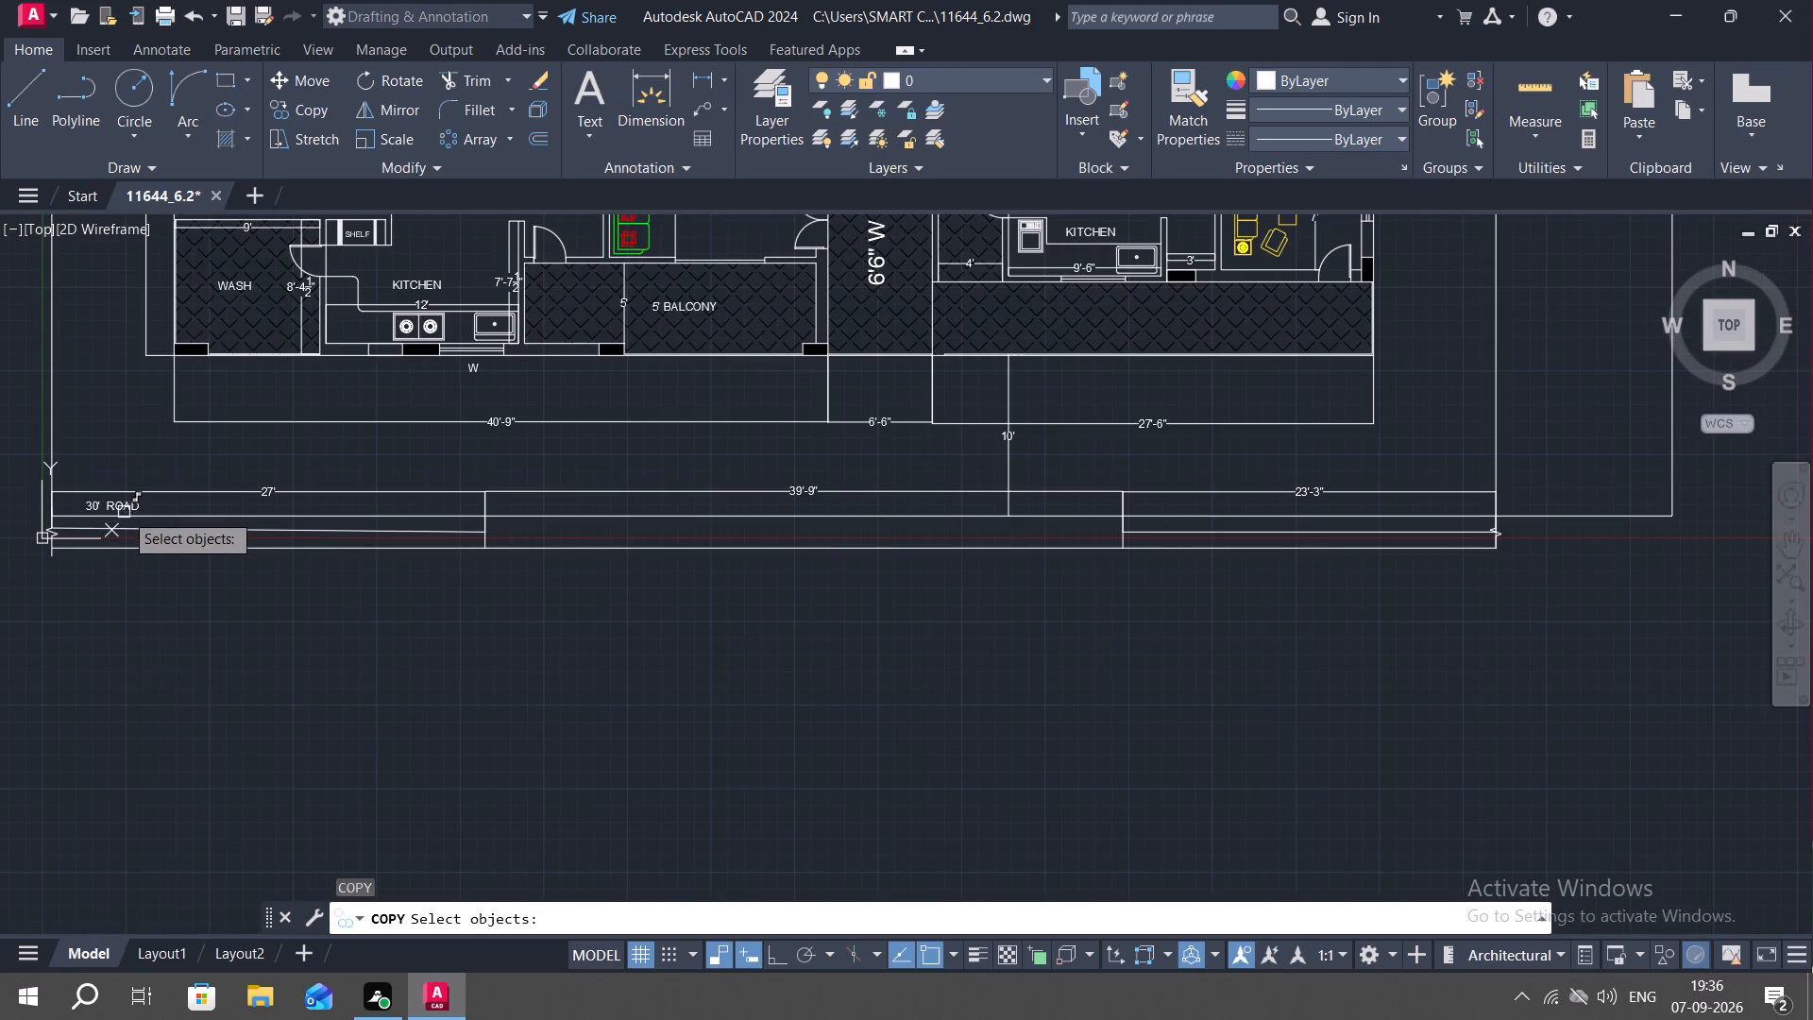
{"action": "left_click", "coordinate": [125, 506]}
{"action": "right_click", "coordinate": [125, 506]}
{"action": "left_click", "coordinate": [125, 506]}
{"action": "scroll", "coordinate": [794, 516], "scroll_direction": "up", "scroll_amount": 2}
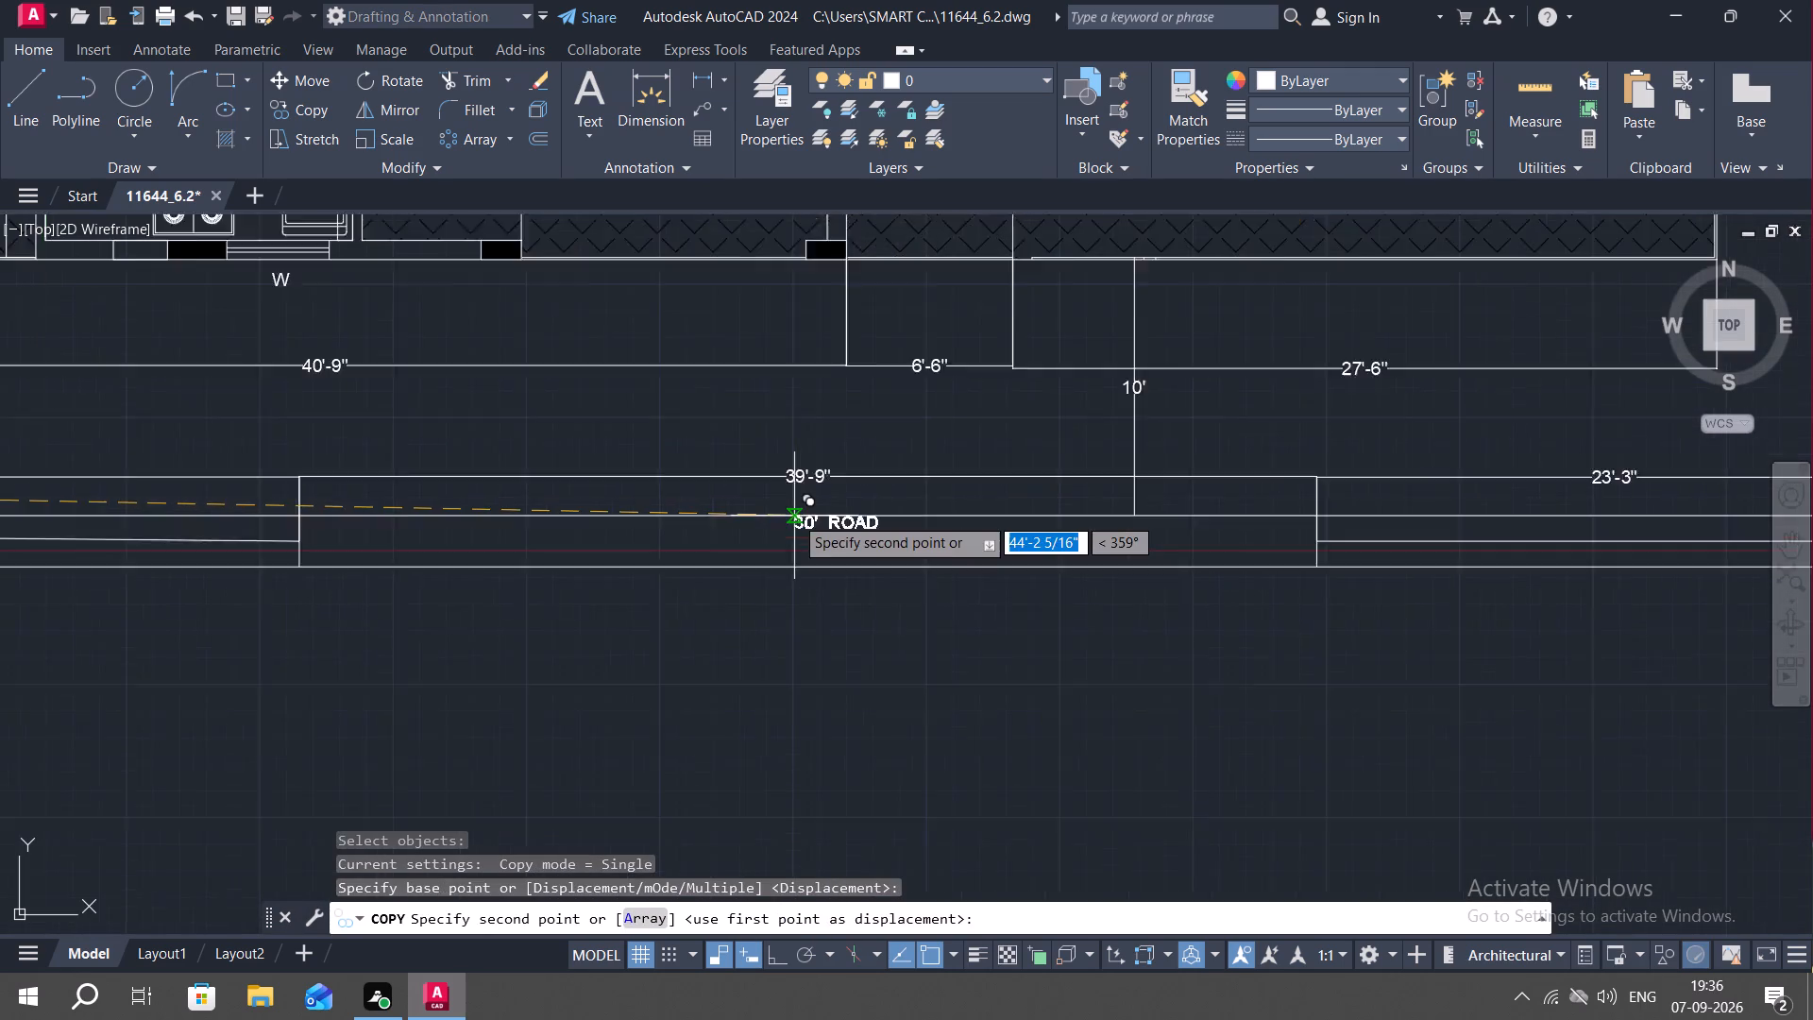
{"action": "scroll", "coordinate": [761, 535], "scroll_direction": "up", "scroll_amount": 2}
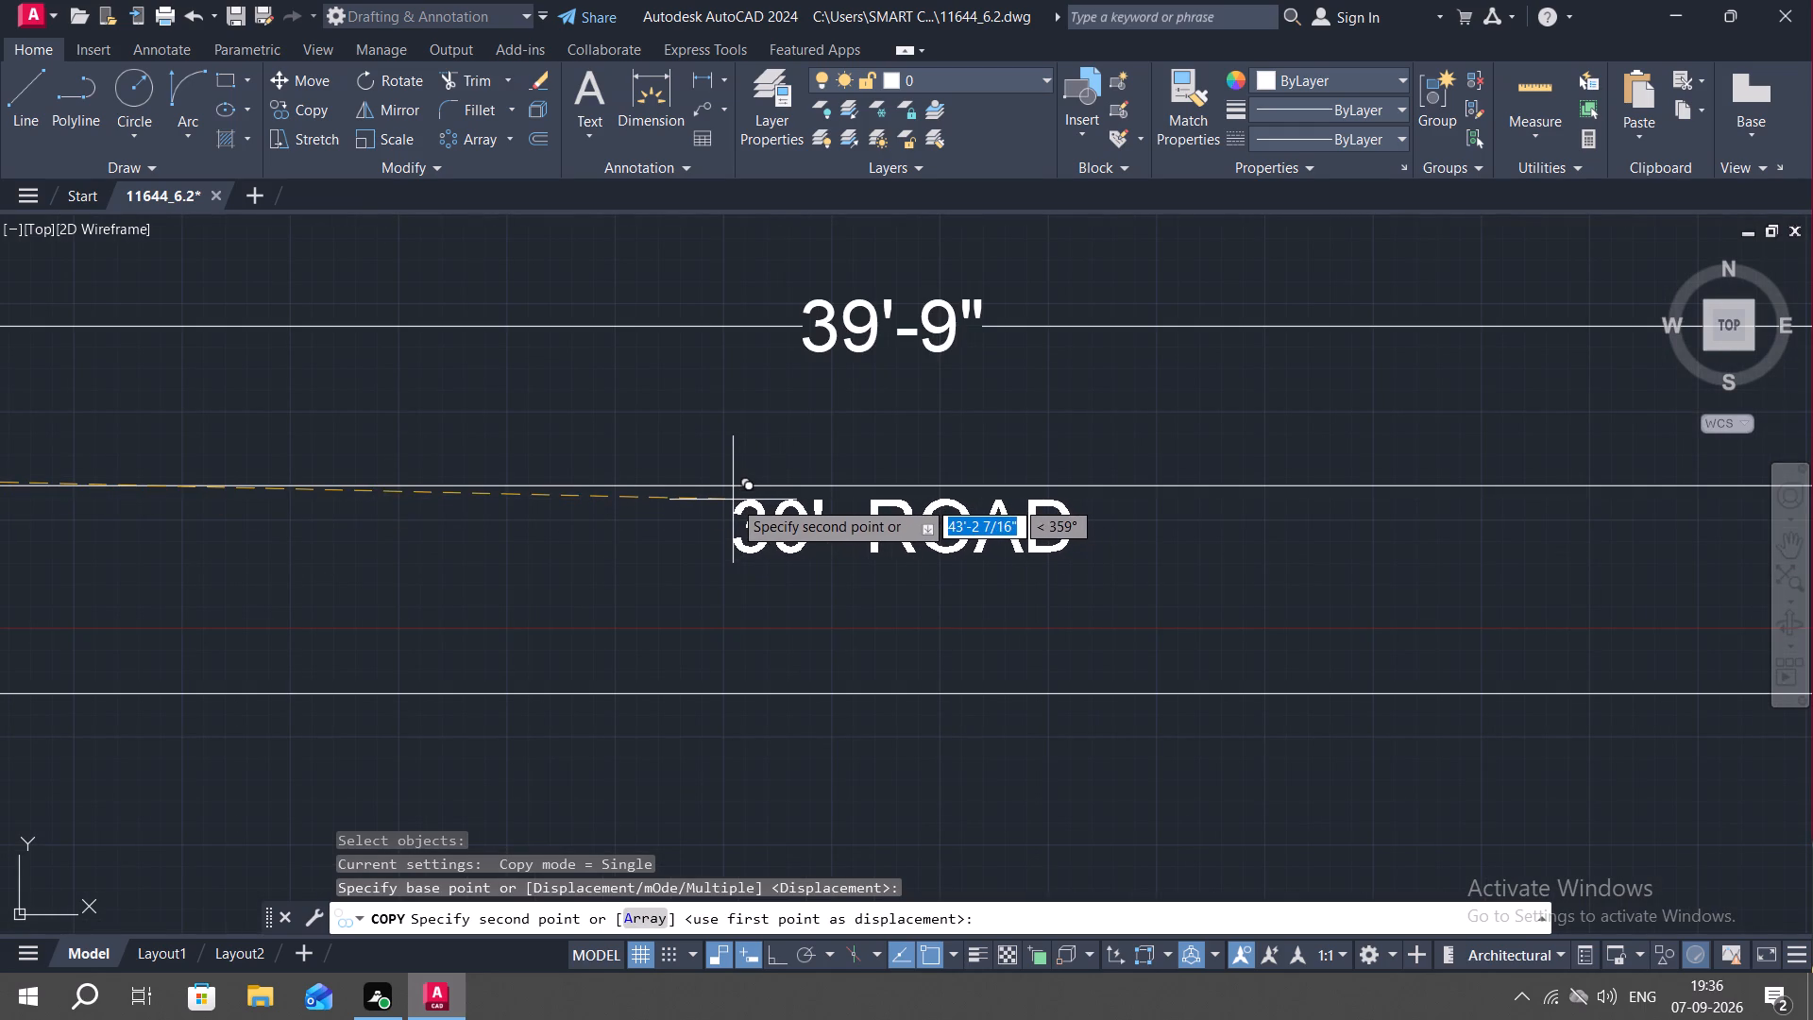
{"action": "left_click", "coordinate": [732, 500]}
Change the copied label's text to three lines reading "40' E A S T", "W I D E" and "R O A D".
{"action": "double_click", "coordinate": [780, 525]}
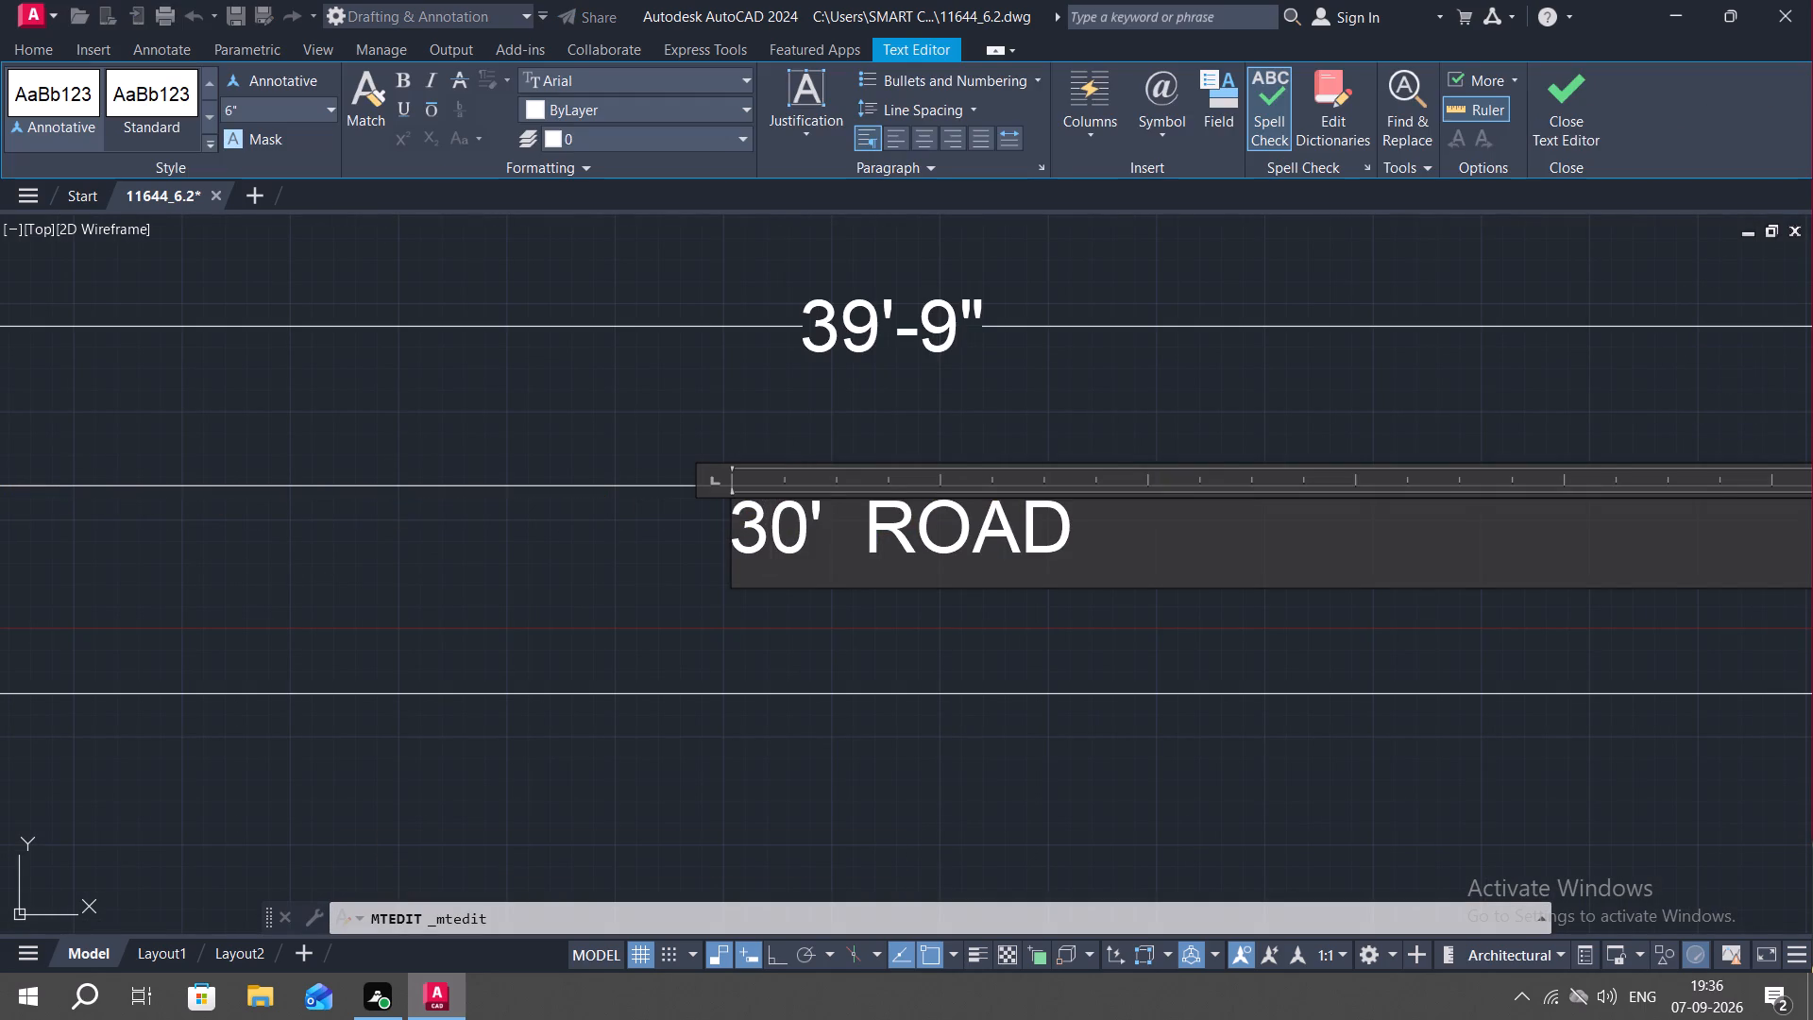
{"action": "key", "text": "4"}
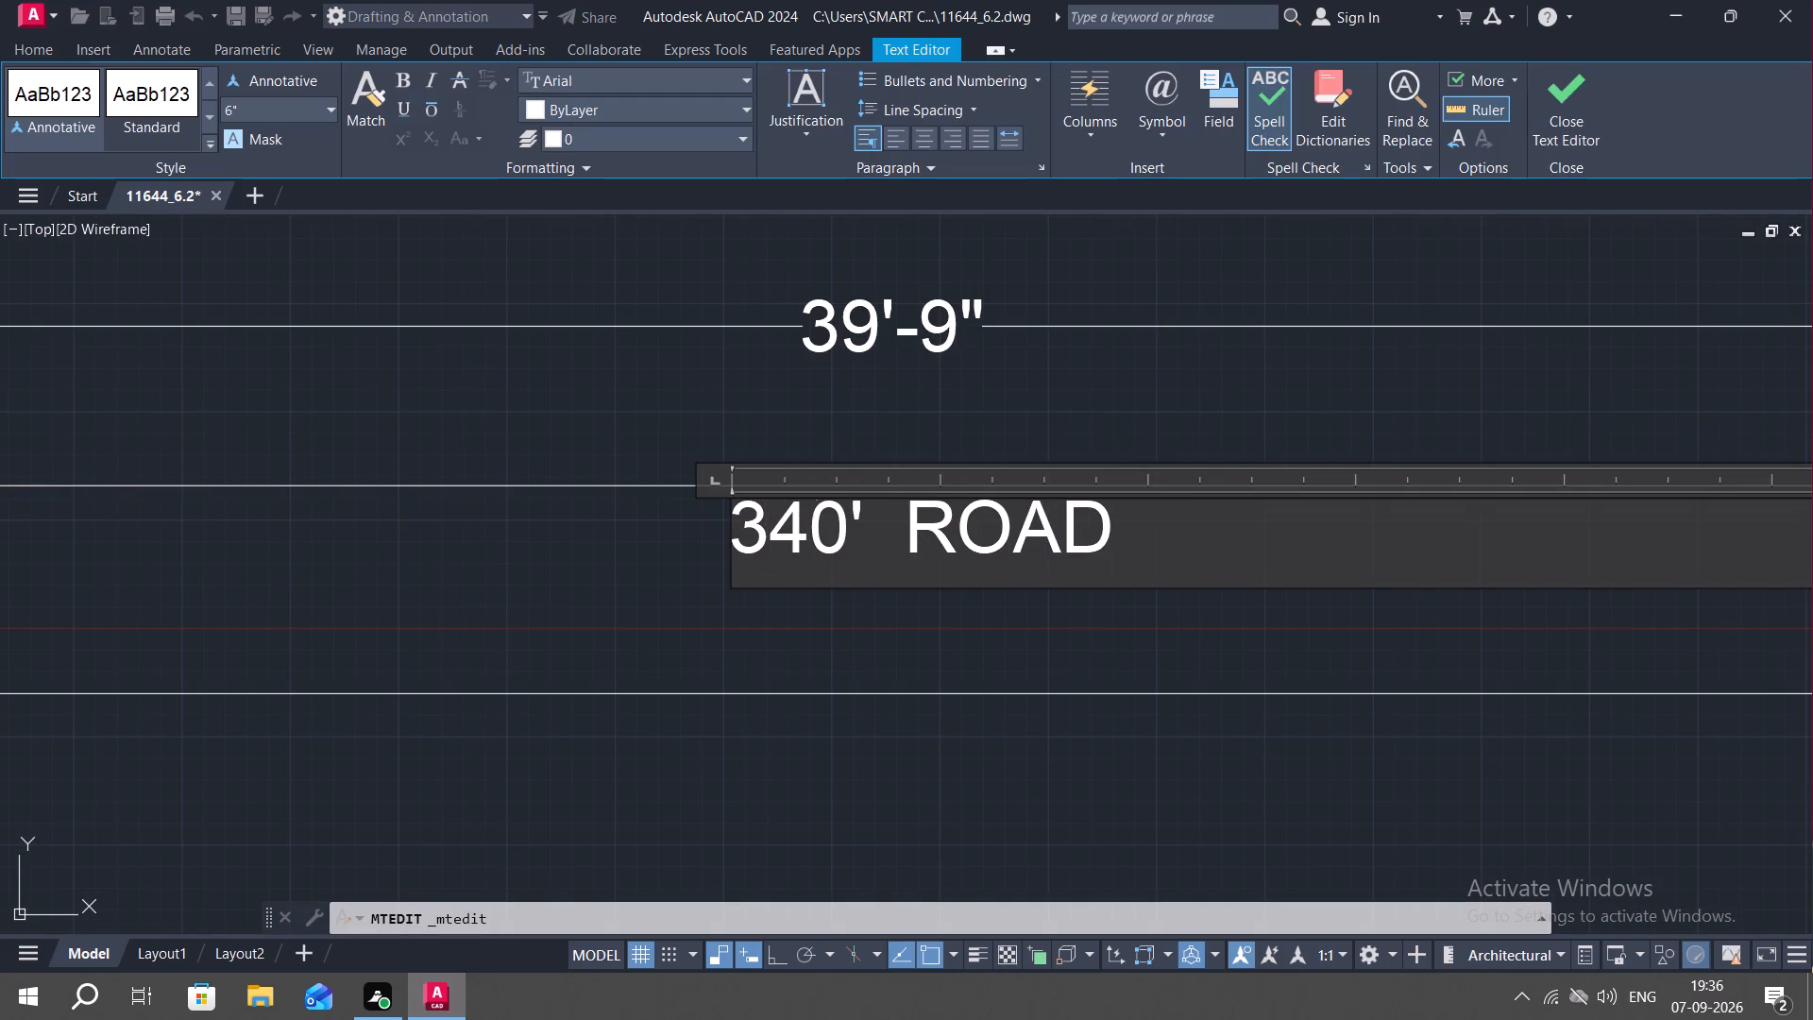
{"action": "left_click", "coordinate": [759, 531]}
{"action": "key", "text": "BackSpace"}
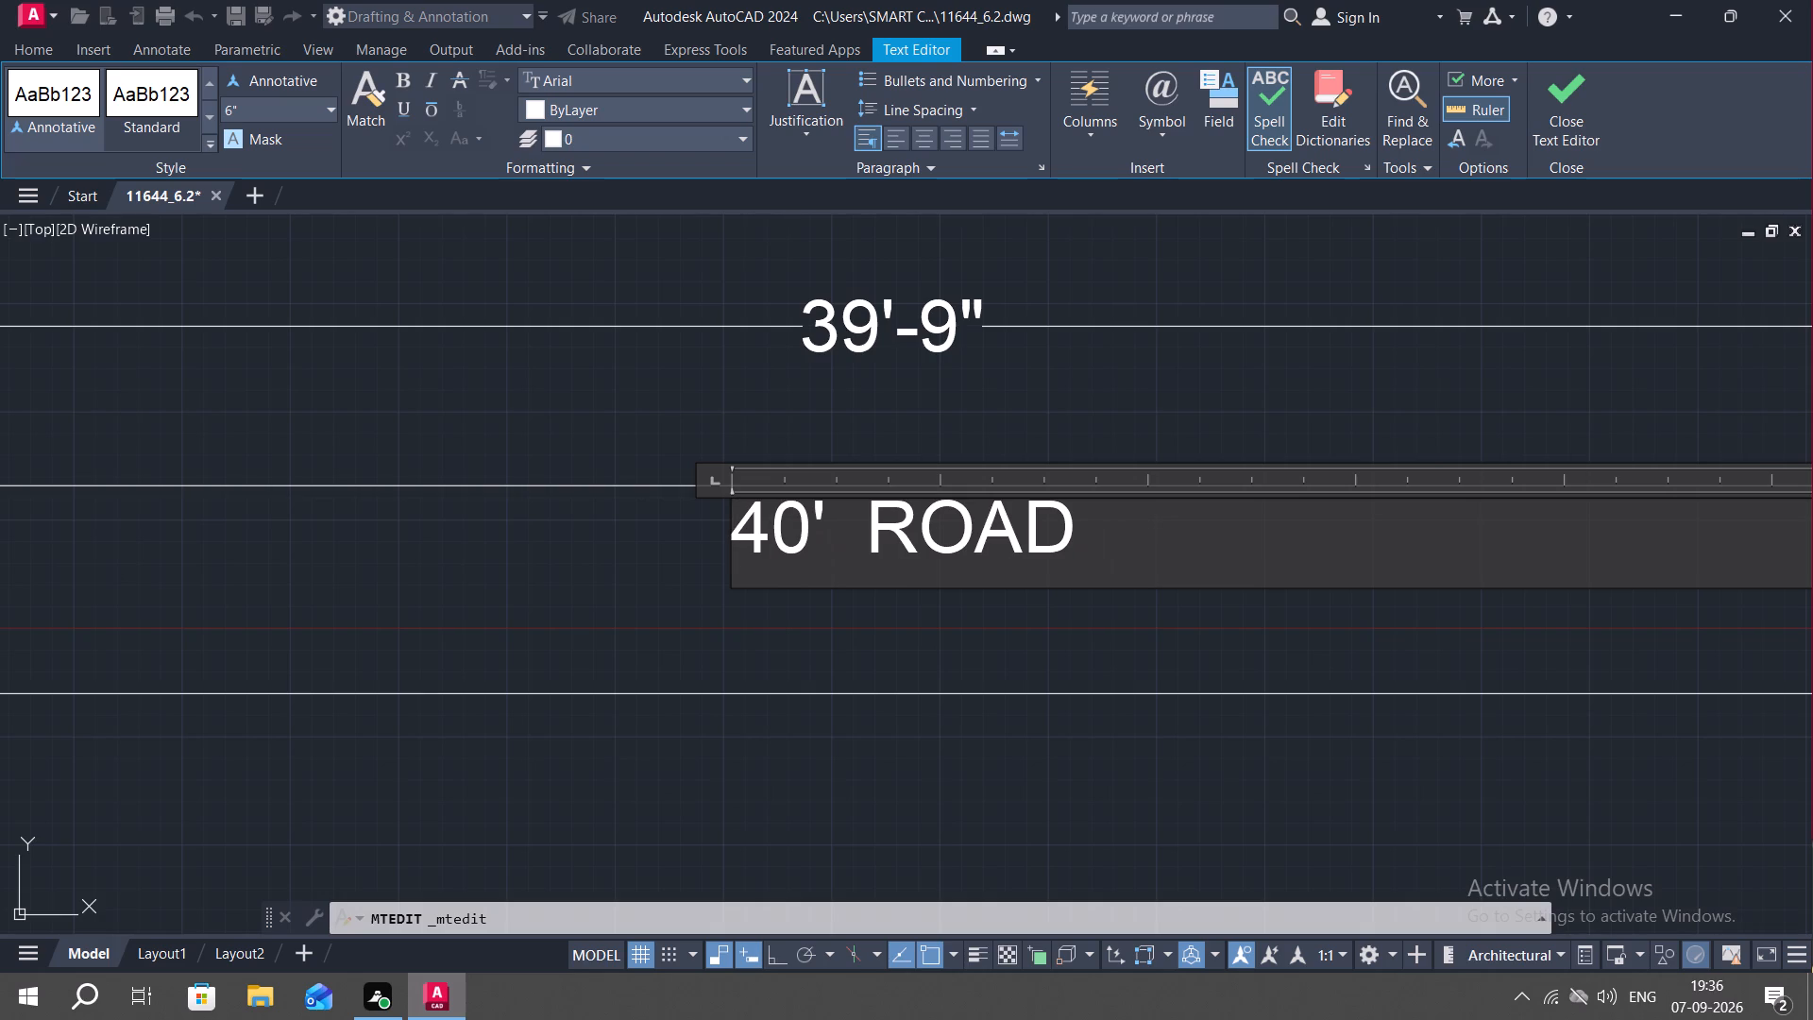
{"action": "left_click", "coordinate": [1095, 525]}
{"action": "key", "text": "BackSpace"}
{"action": "key", "text": "BackSpace"}
{"action": "key", "text": "BackSpace"}
{"action": "key", "text": "BackSpace"}
{"action": "key", "text": "BackSpace"}
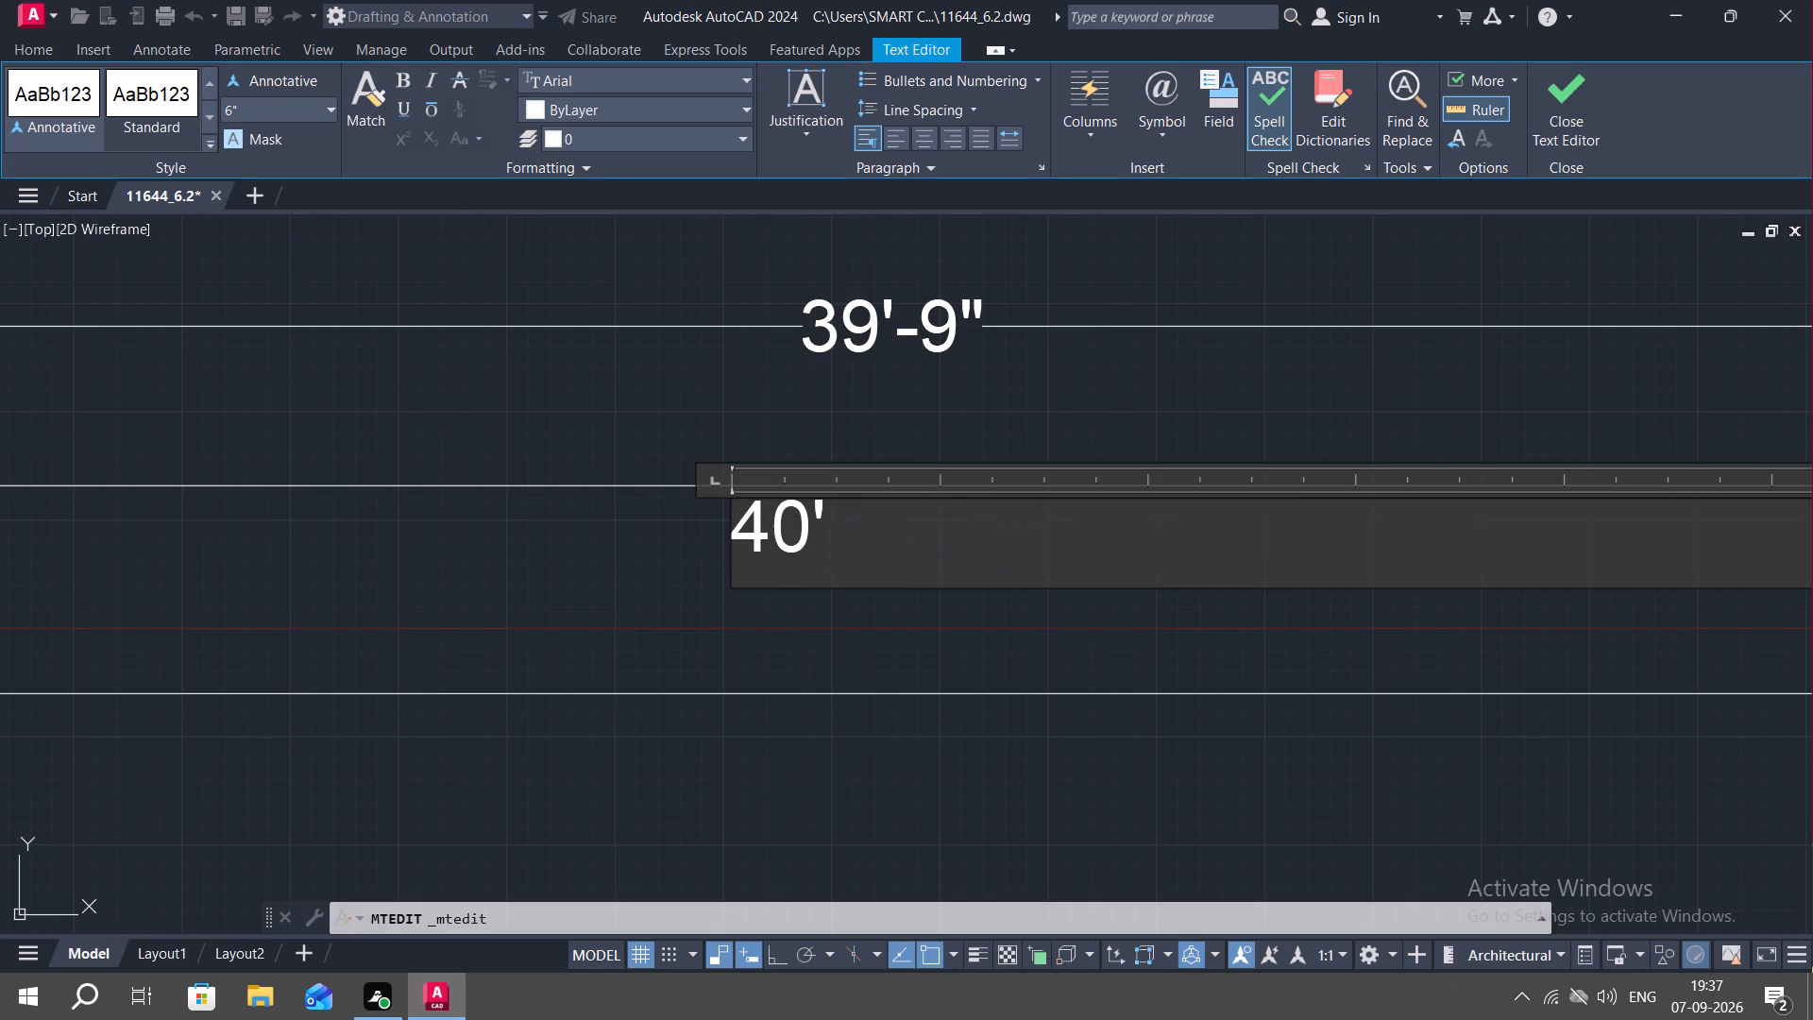
{"action": "key", "text": "space"}
{"action": "type", "text": "E A ST"}
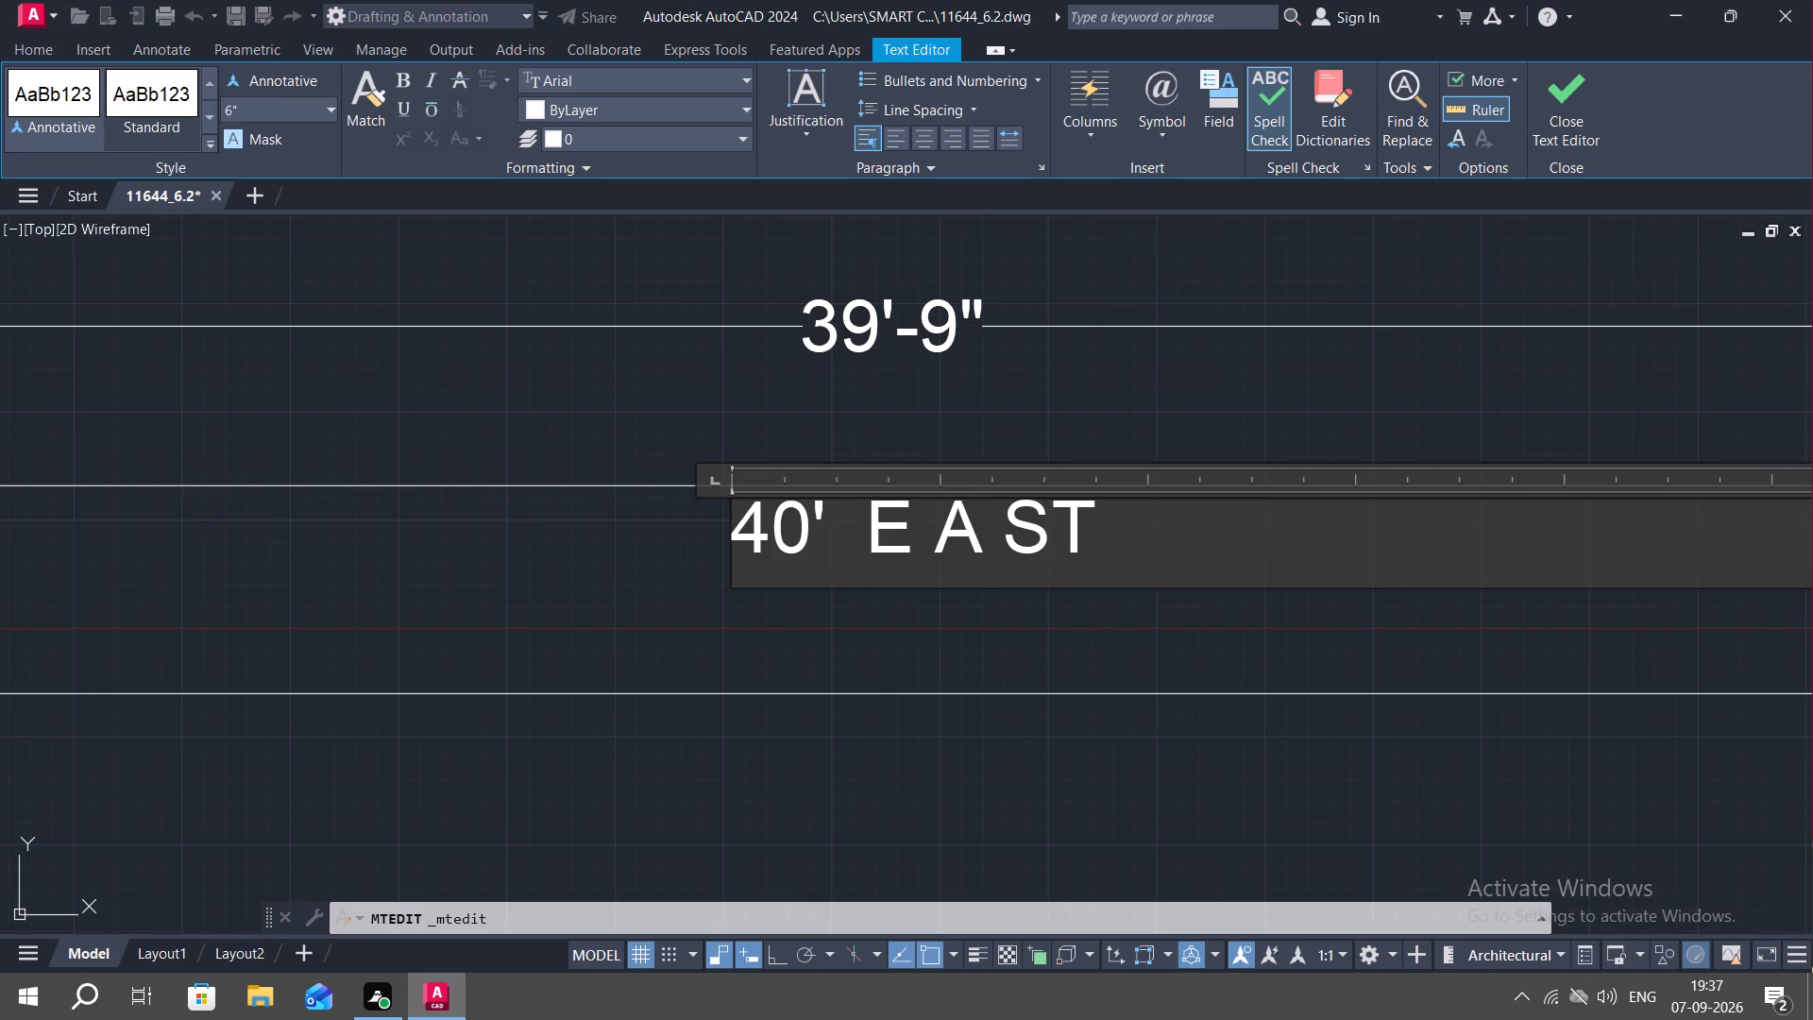
{"action": "key", "text": "BackSpace"}
{"action": "key", "text": "space"}
{"action": "type", "text": "T"}
{"action": "key", "text": "Return"}
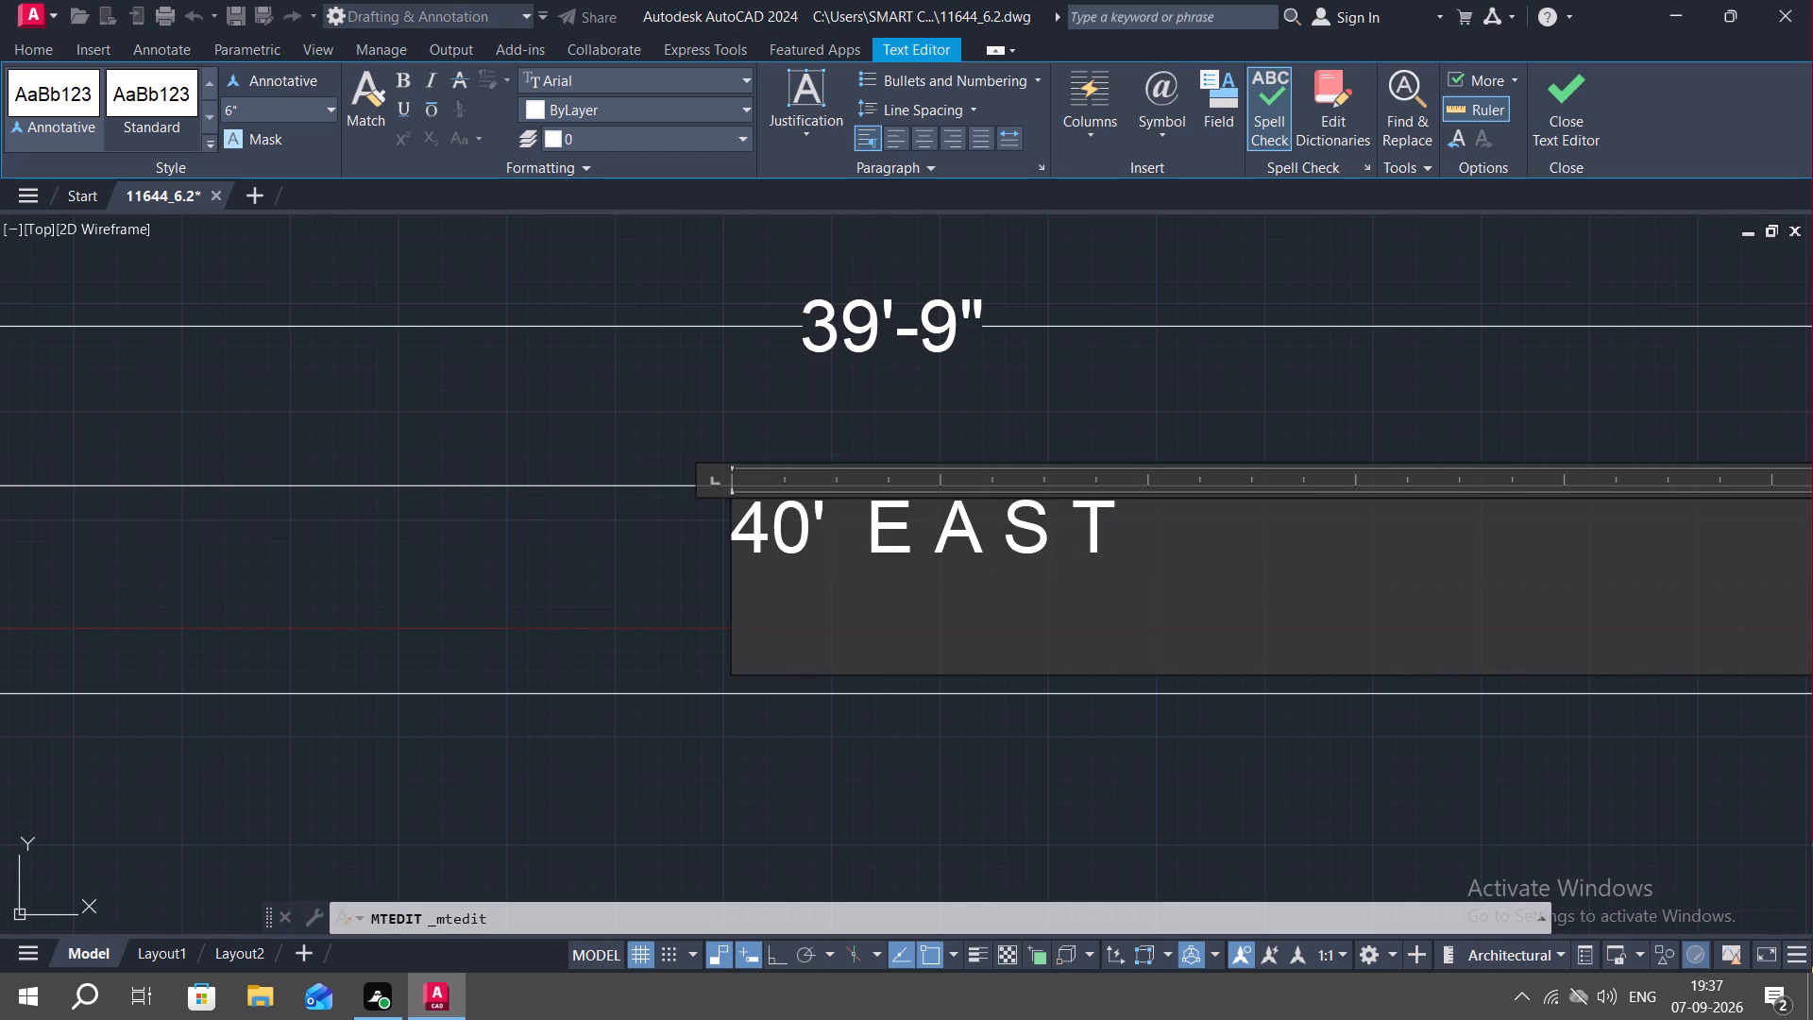
{"action": "key", "text": "w"}
{"action": "key", "text": "space"}
{"action": "type", "text": "I"}
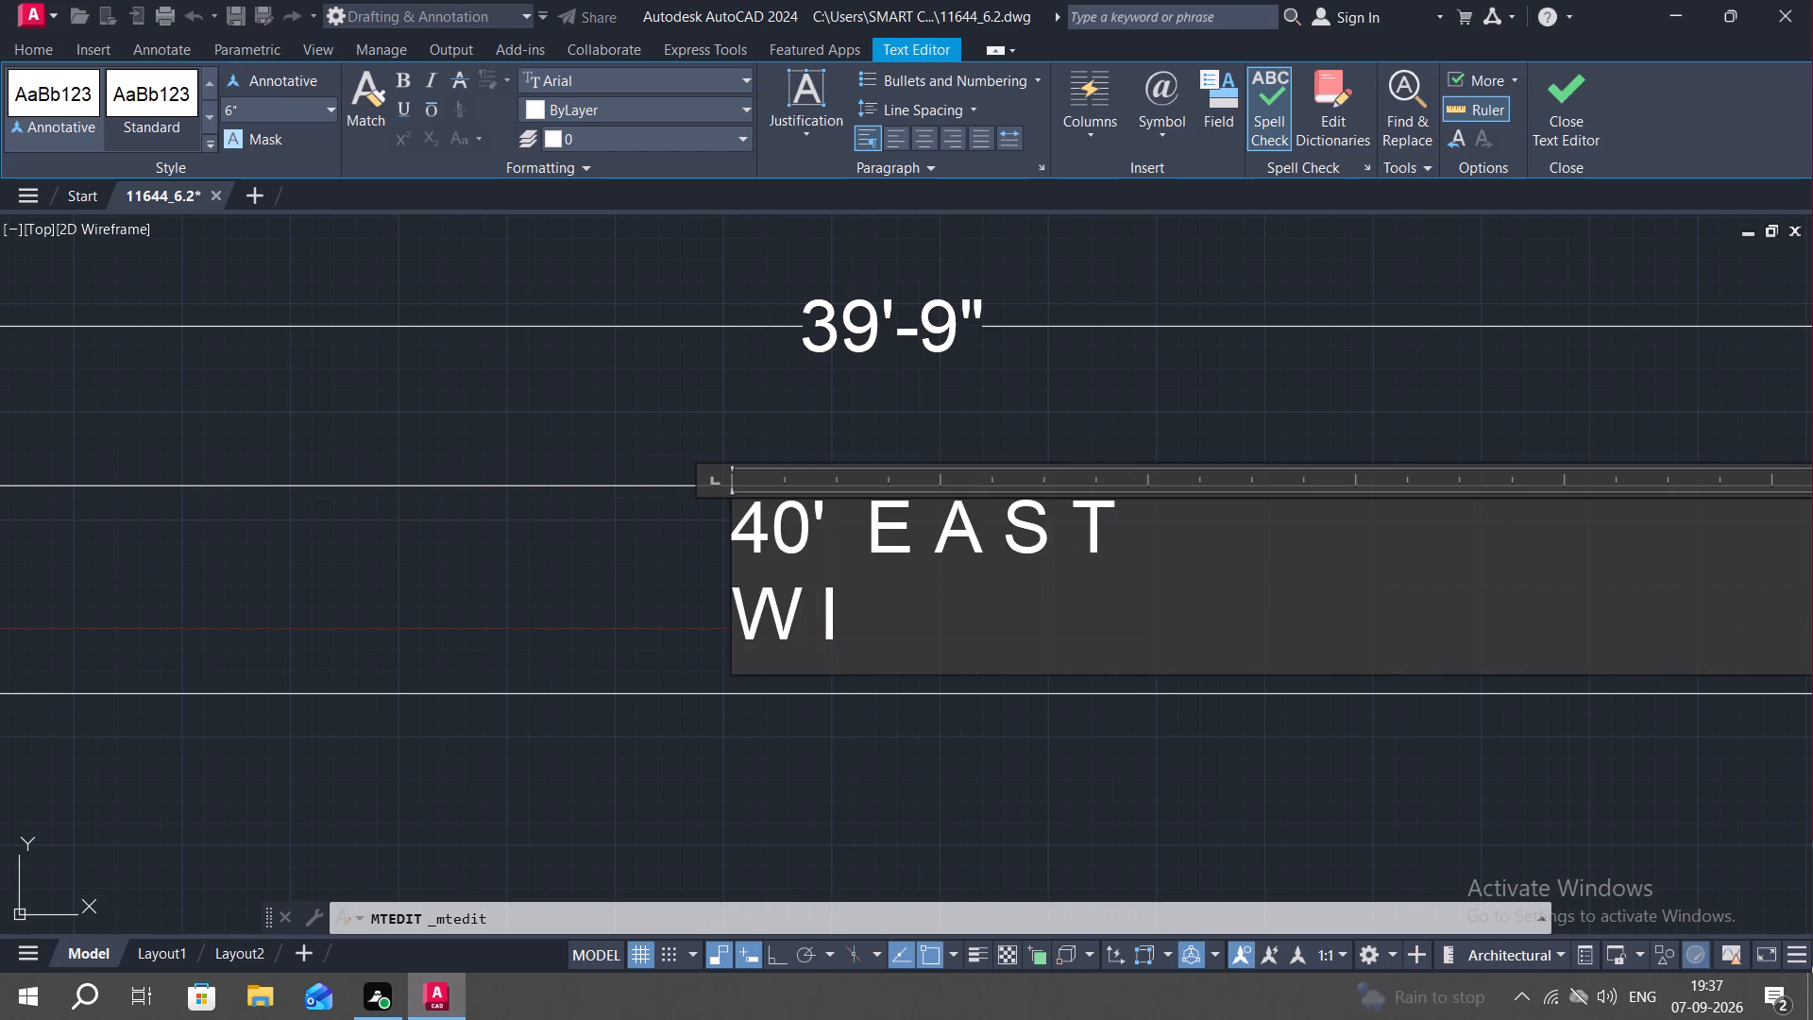
{"action": "key", "text": "space"}
{"action": "type", "text": "D"}
{"action": "key", "text": "space"}
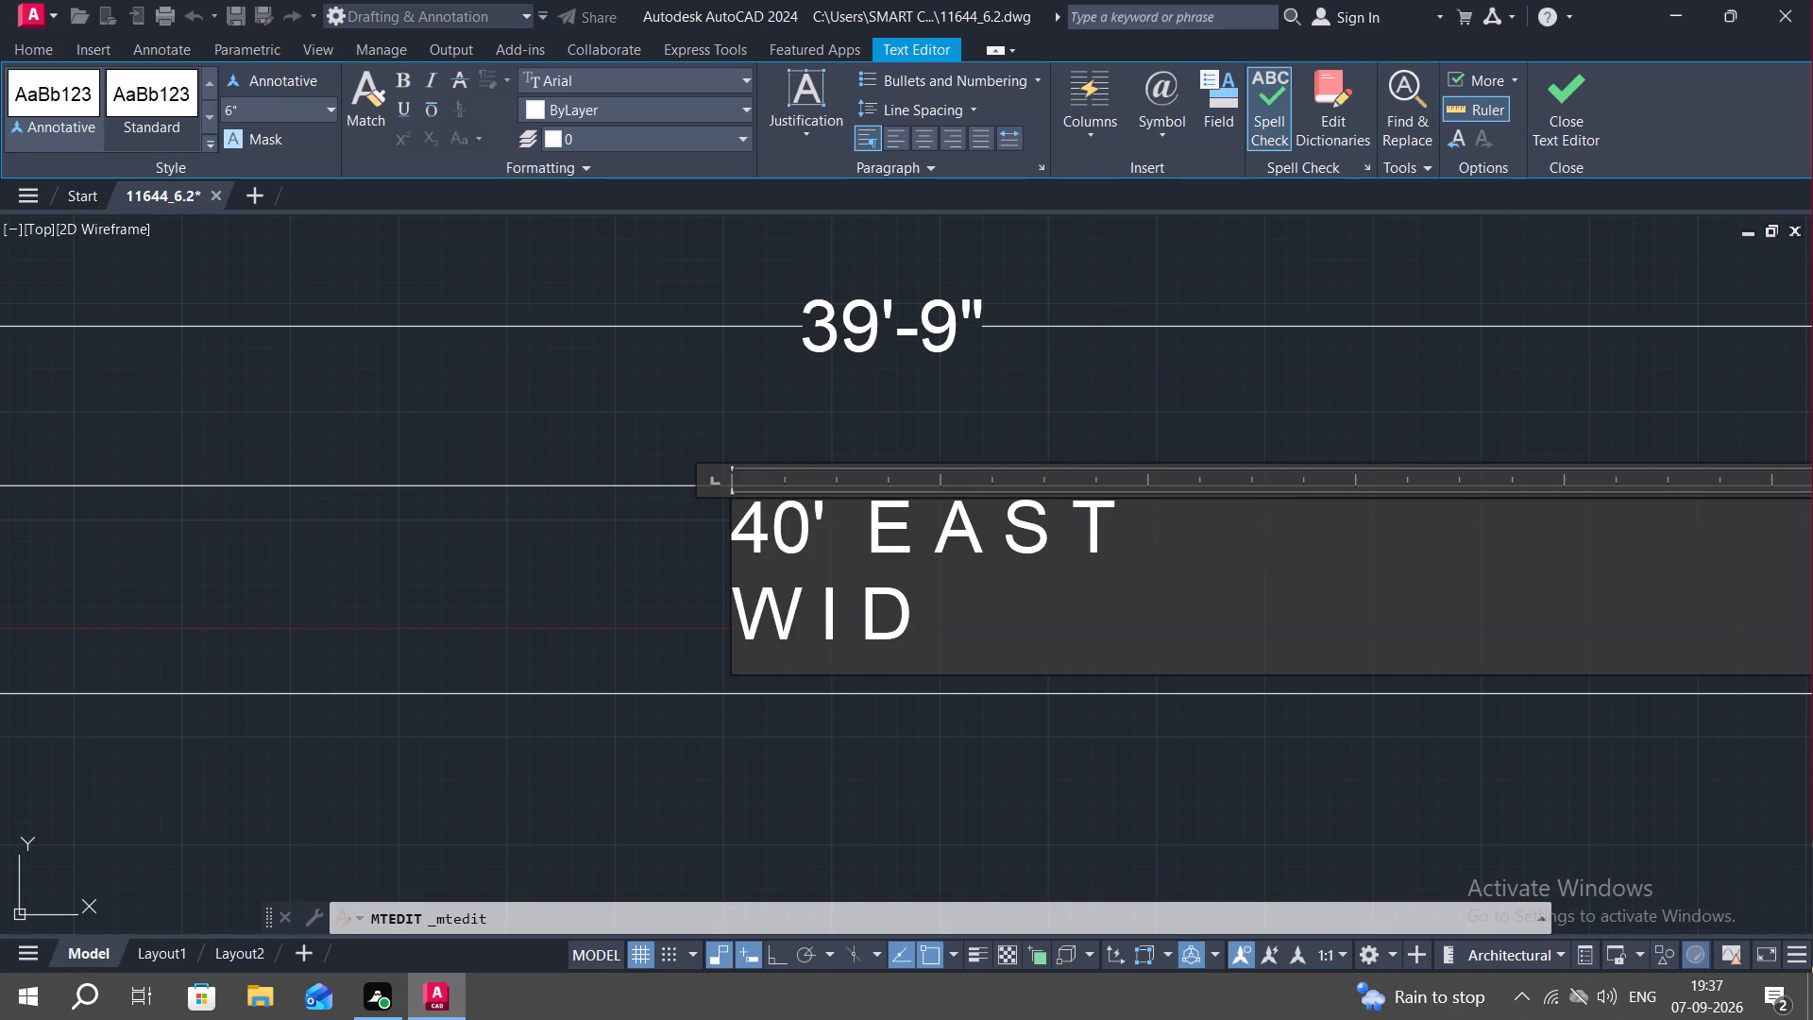
{"action": "key", "text": "e"}
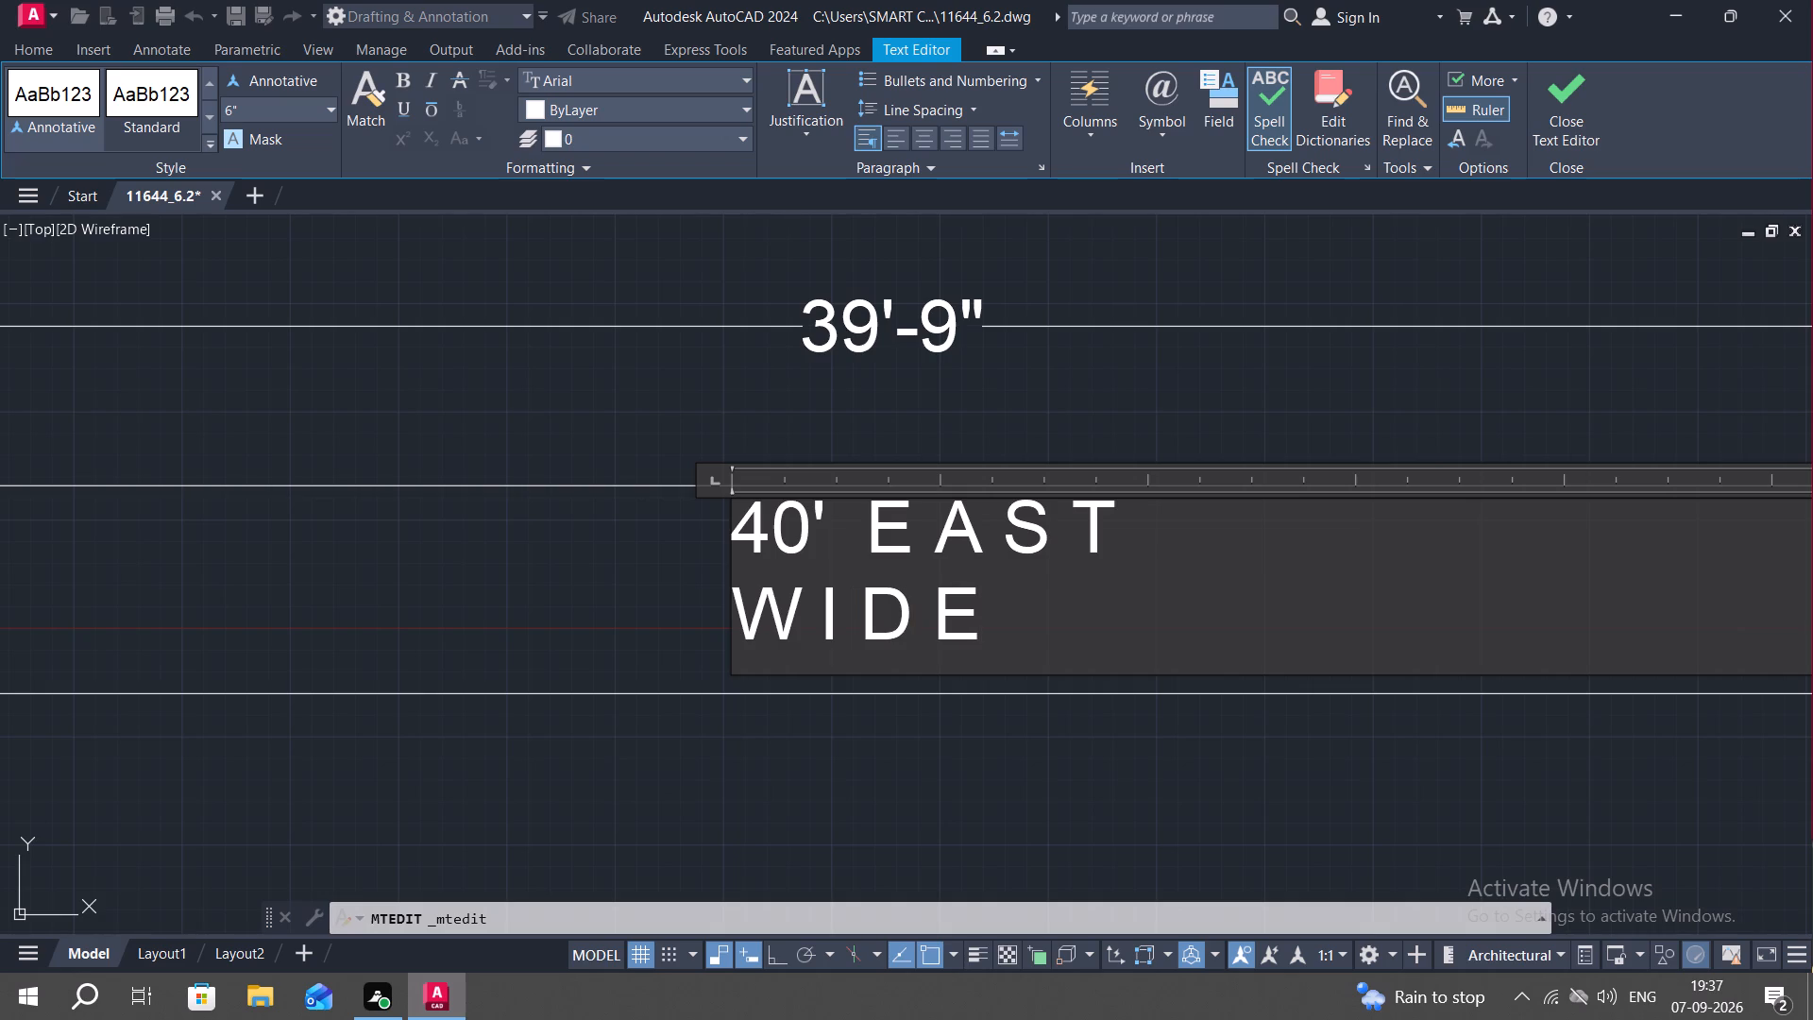
{"action": "key", "text": "Return"}
{"action": "type", "text": "RO"}
{"action": "key", "text": "BackSpace"}
{"action": "key", "text": "space"}
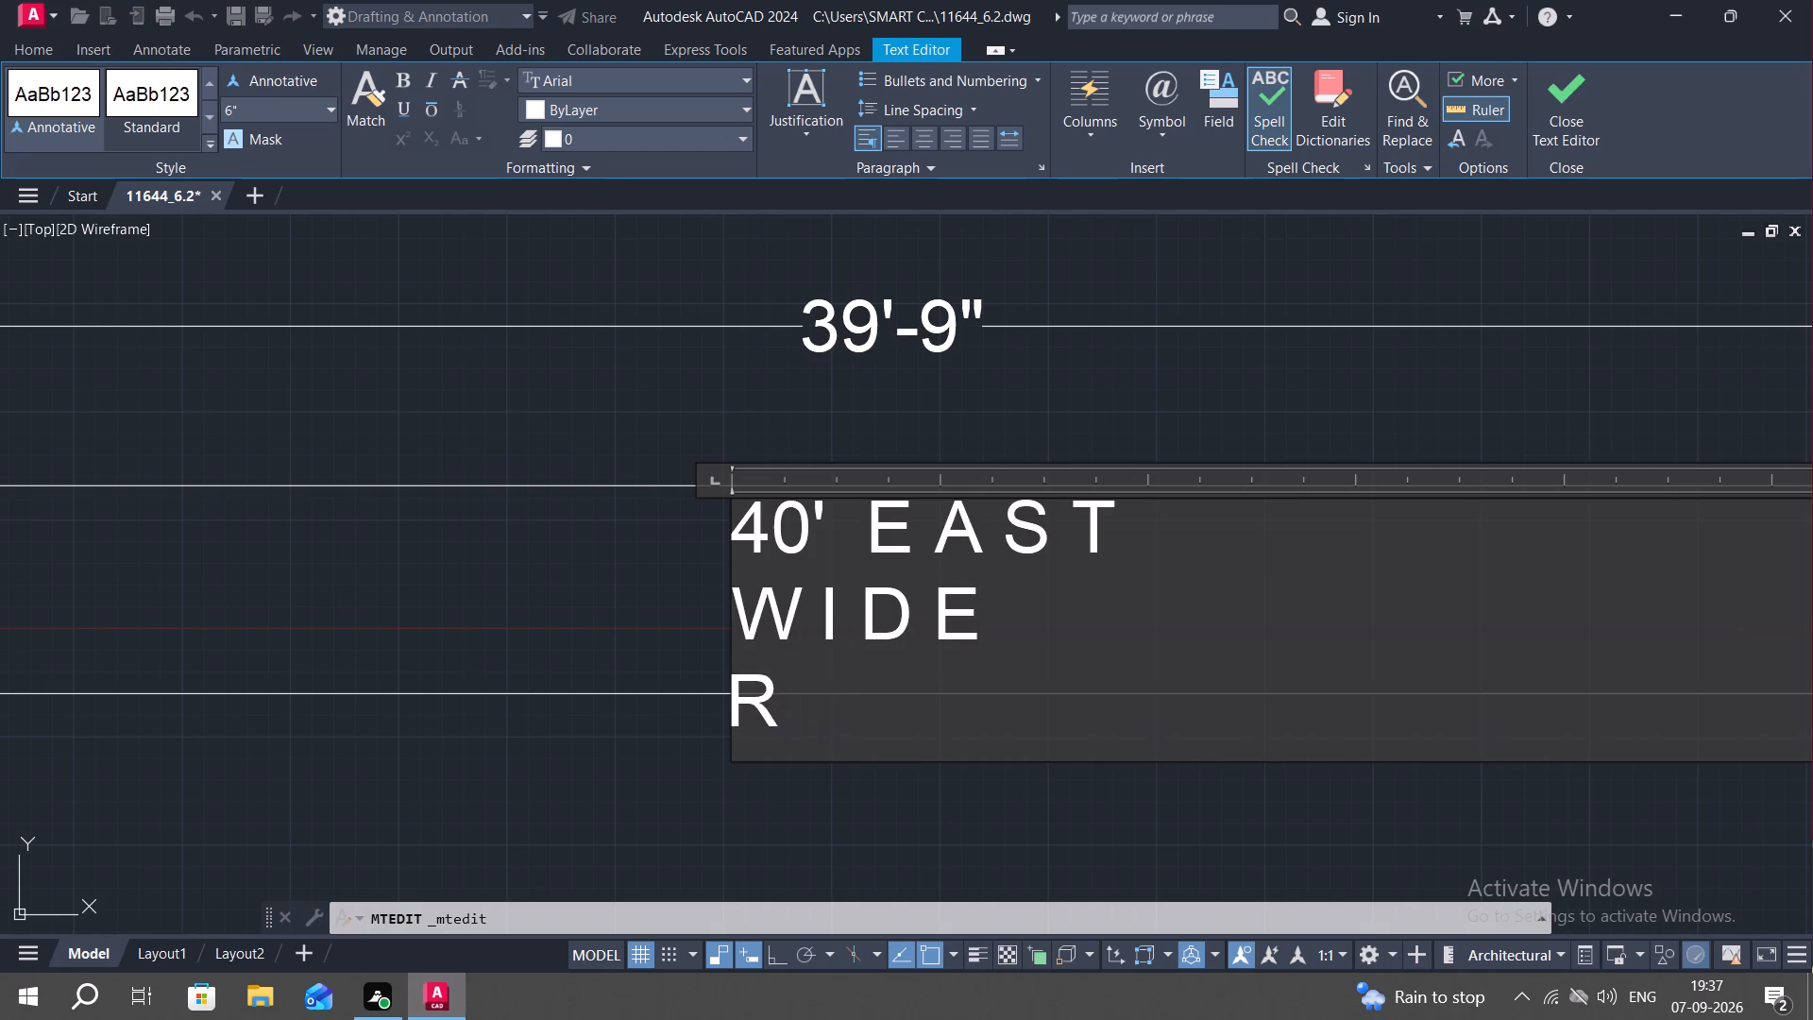
{"action": "type", "text": "O"}
{"action": "key", "text": "space"}
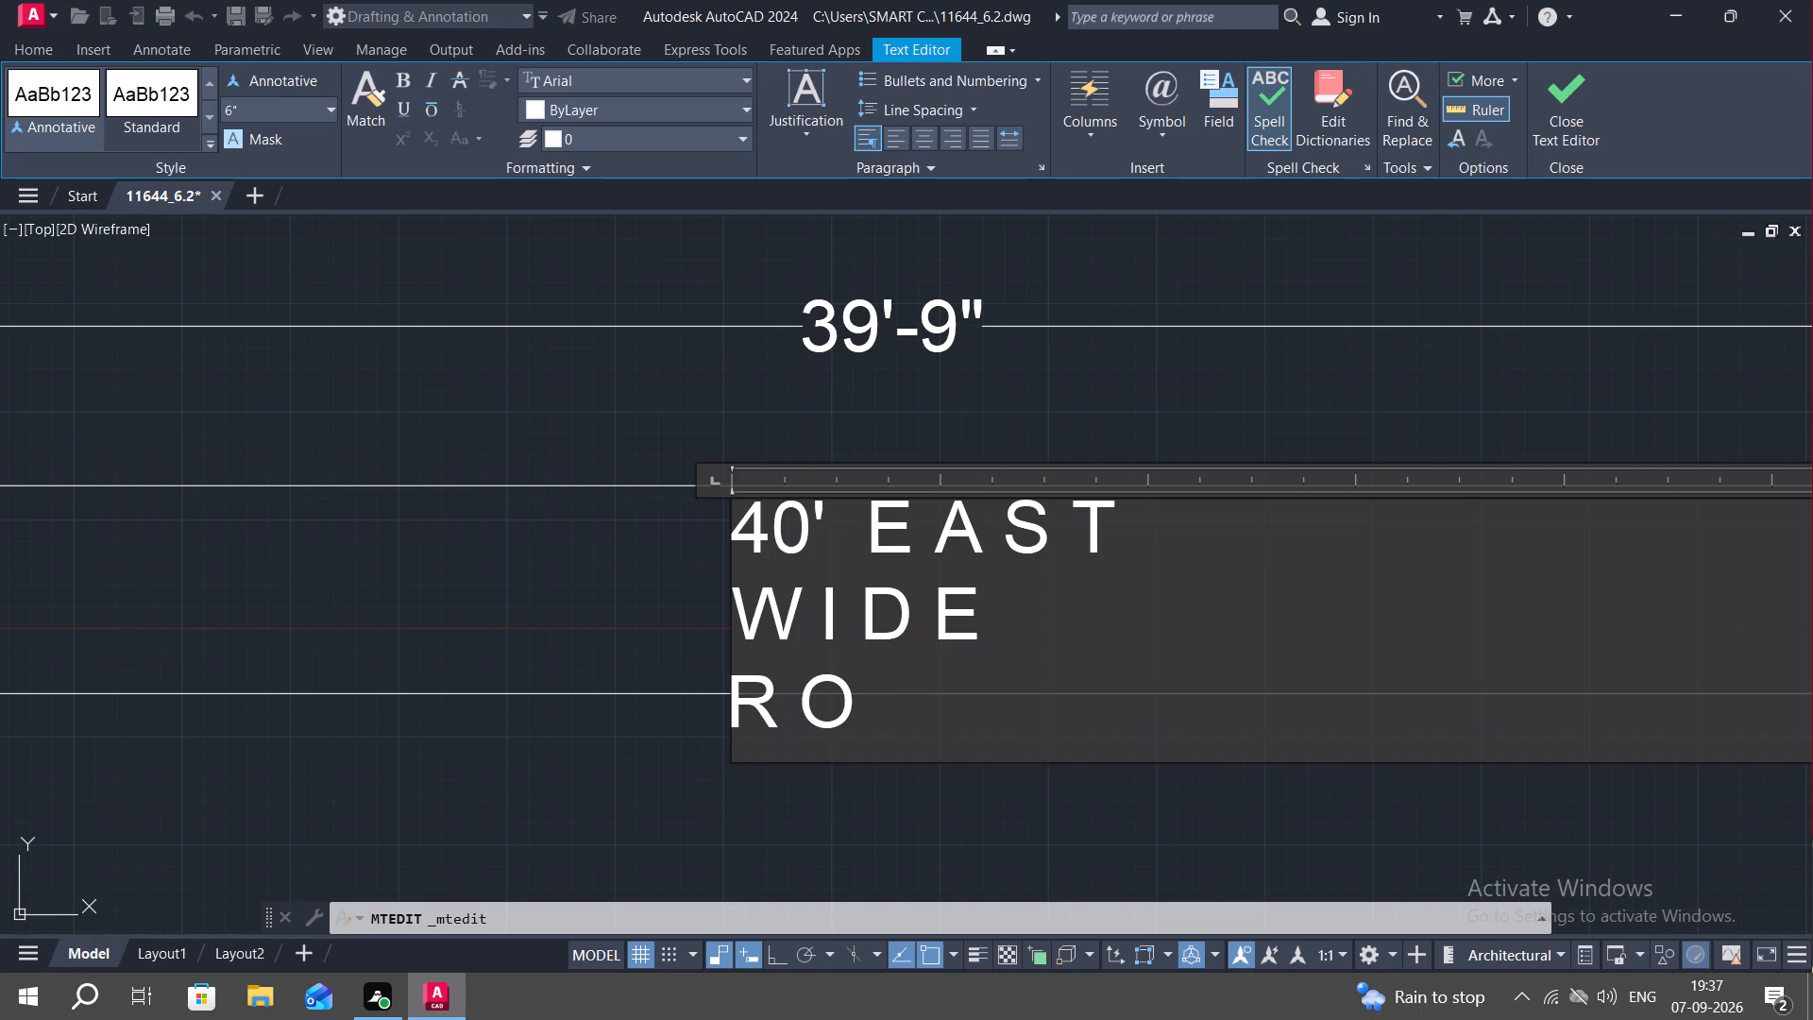
{"action": "type", "text": "A"}
{"action": "key", "text": "space"}
{"action": "key", "text": "d"}
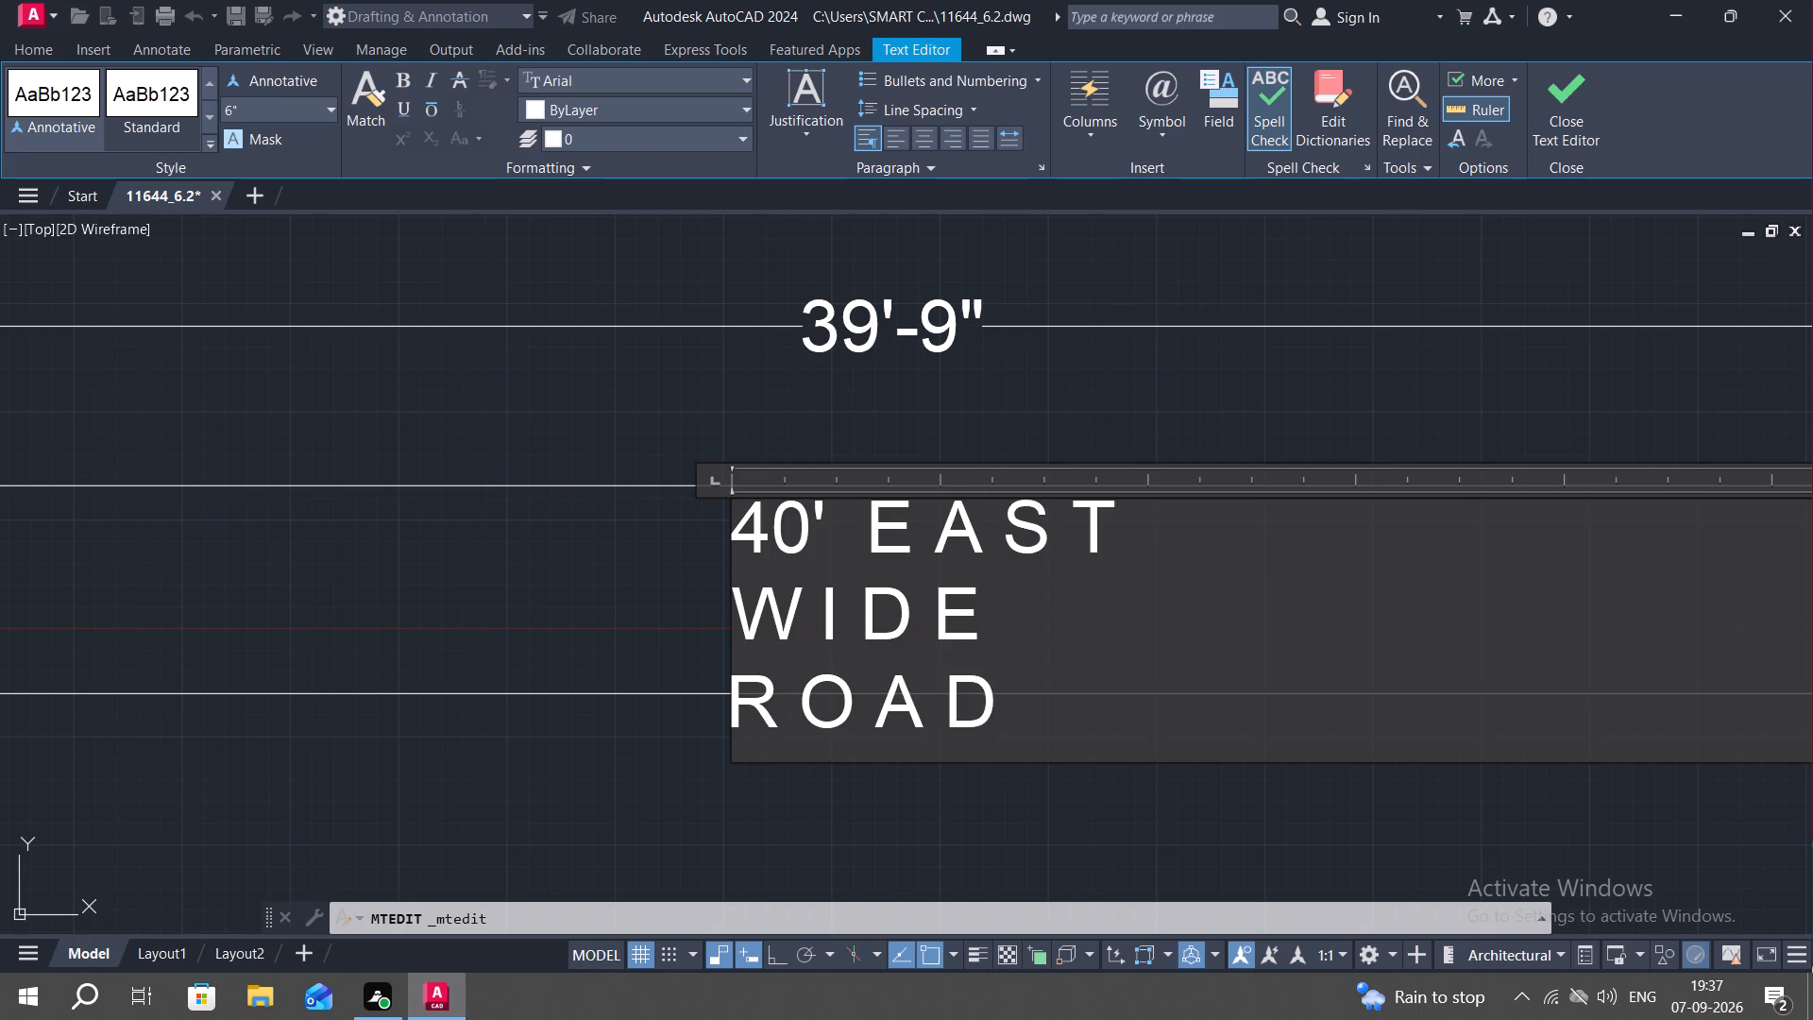
{"action": "left_click", "coordinate": [1038, 845]}
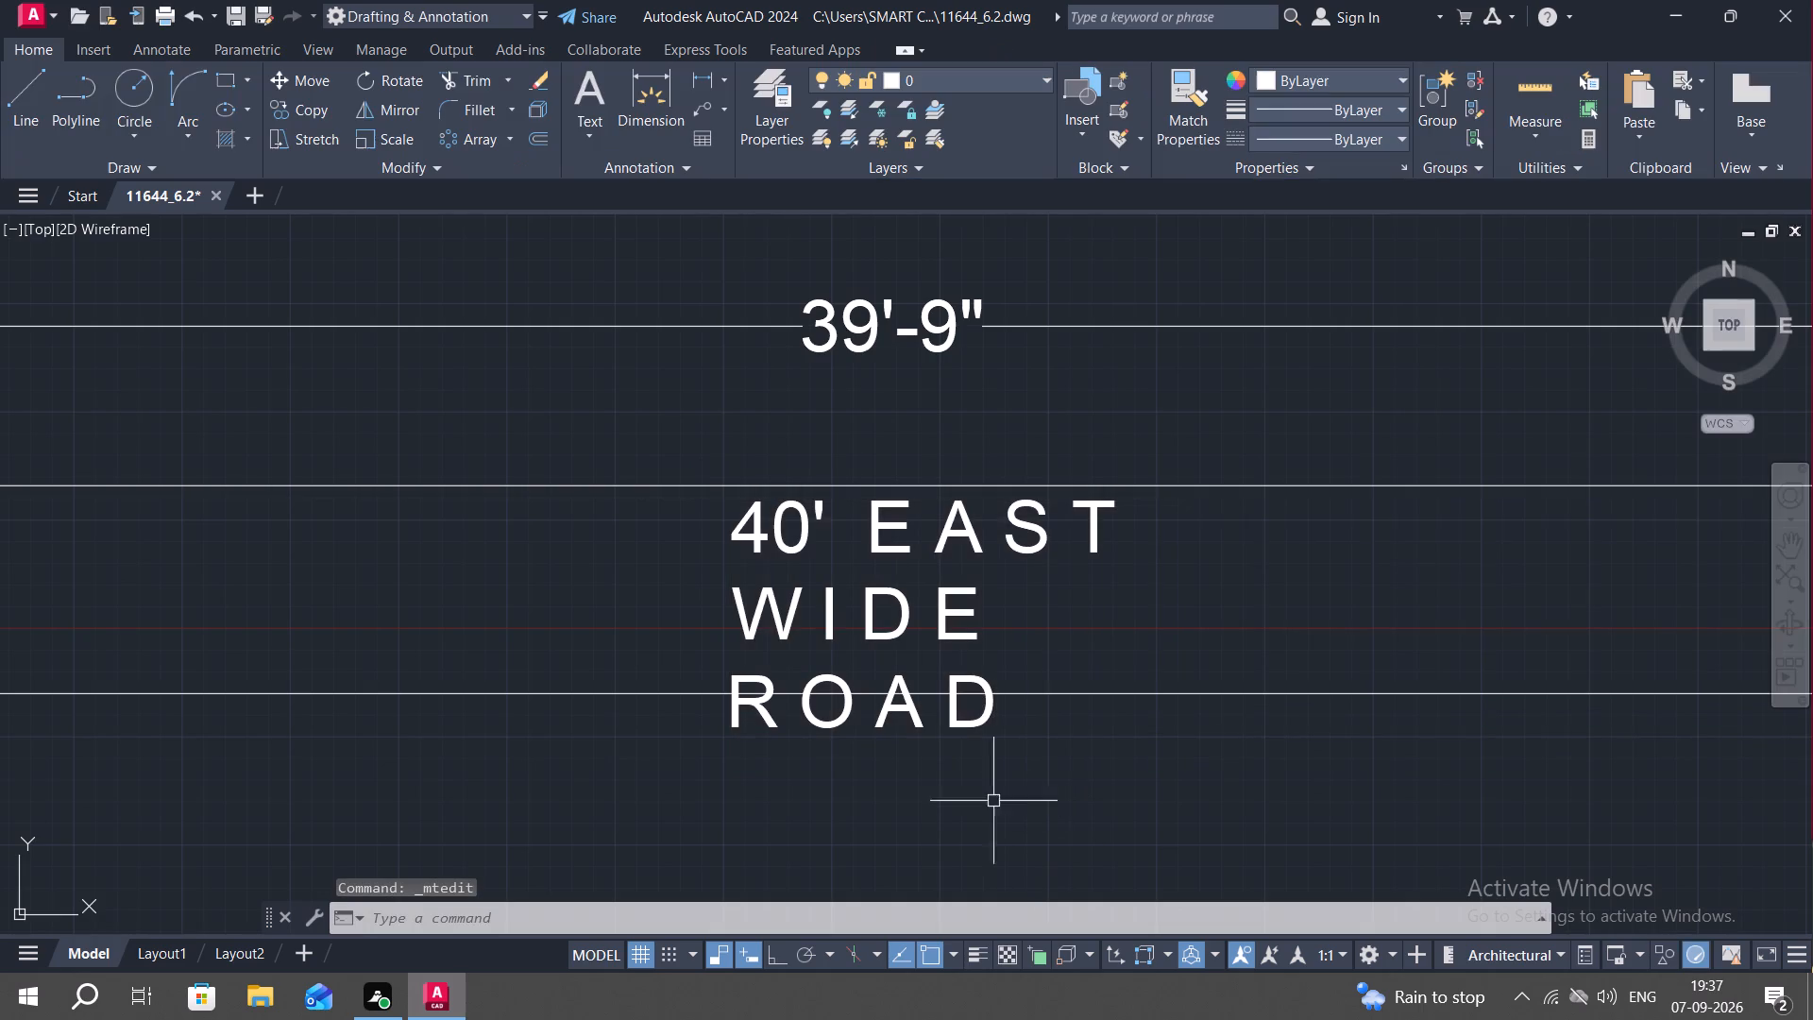
Set the text height of the 40' portion of the road label to 4".
{"action": "double_click", "coordinate": [736, 507]}
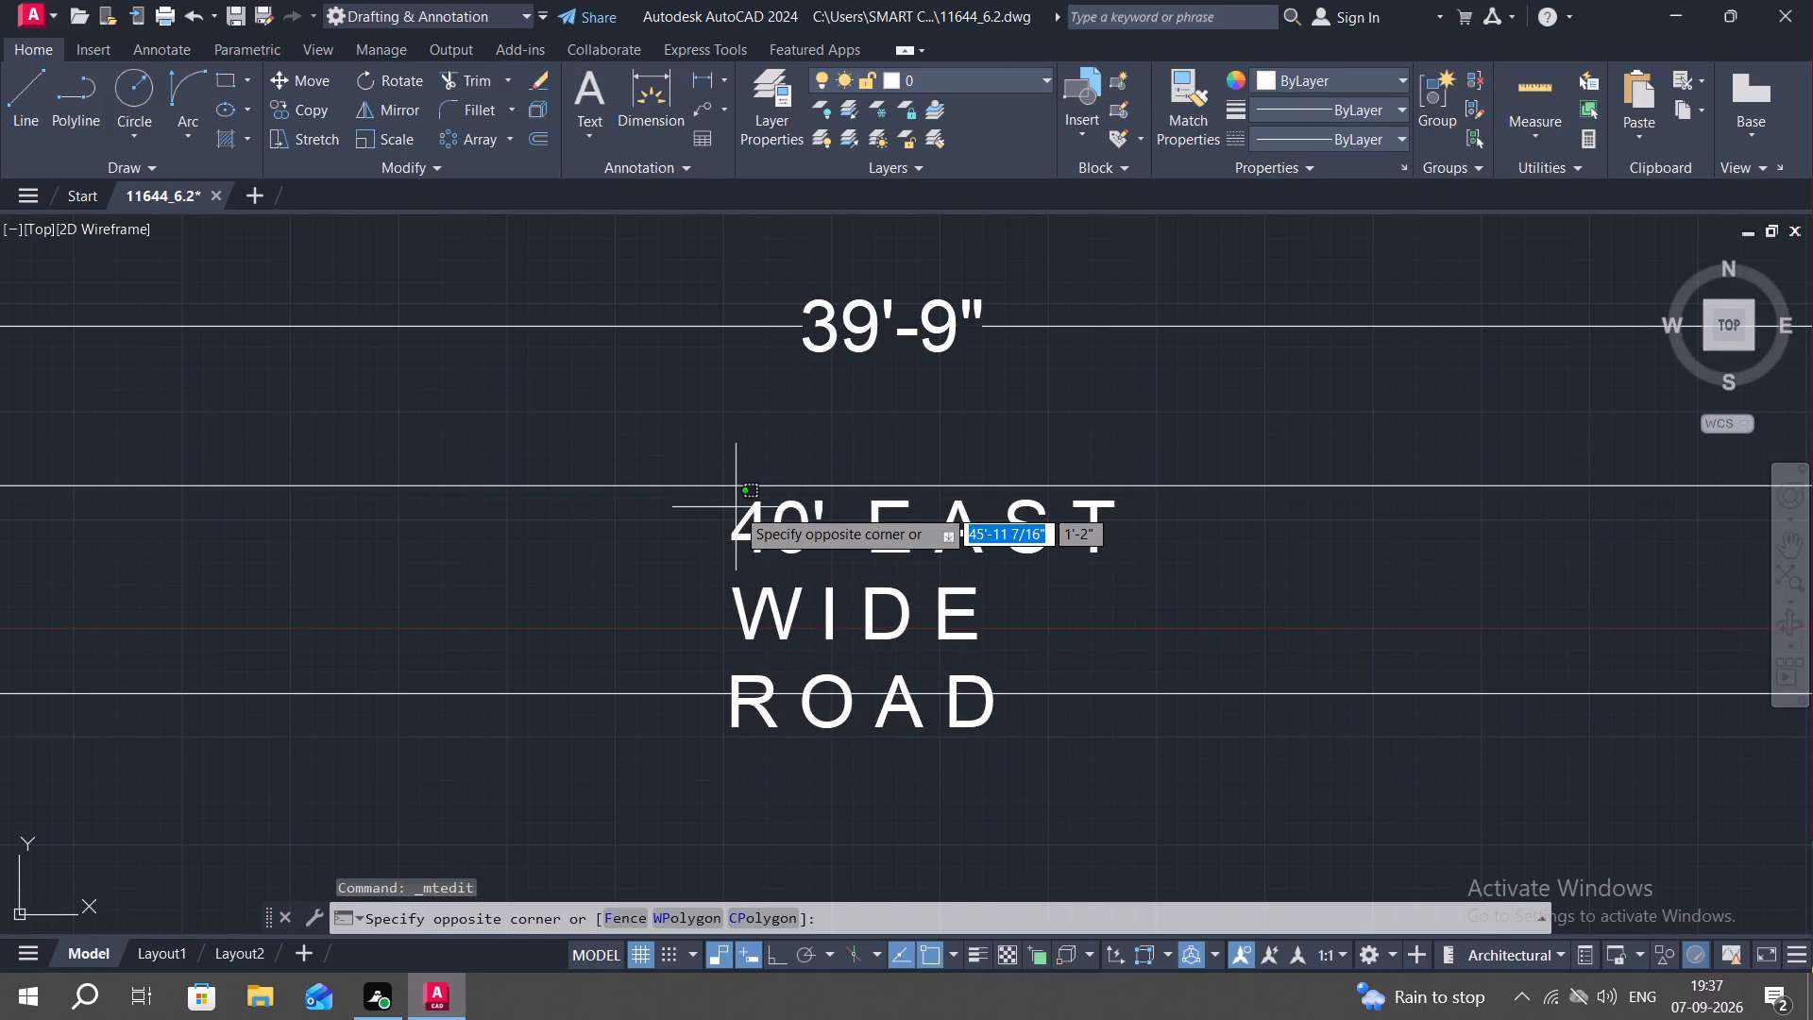
{"action": "key", "text": "Escape"}
{"action": "double_click", "coordinate": [741, 527]}
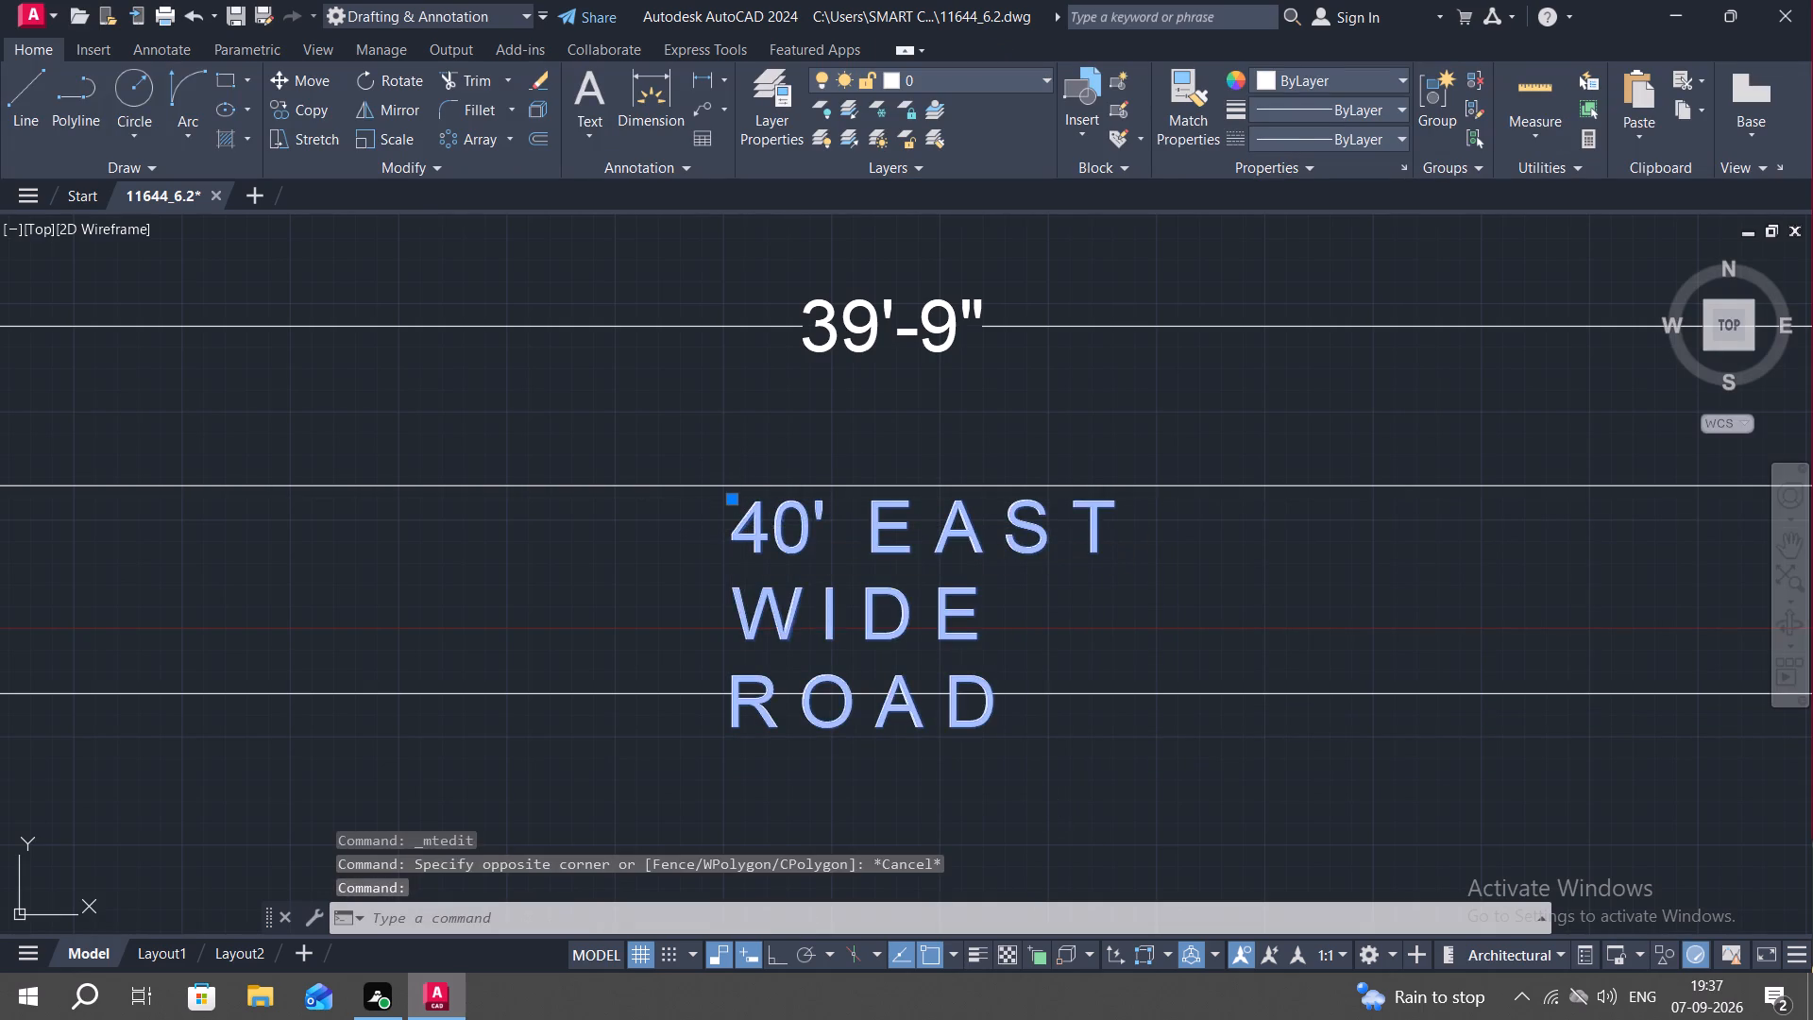
{"action": "double_click", "coordinate": [741, 527]}
{"action": "triple_click", "coordinate": [741, 527]}
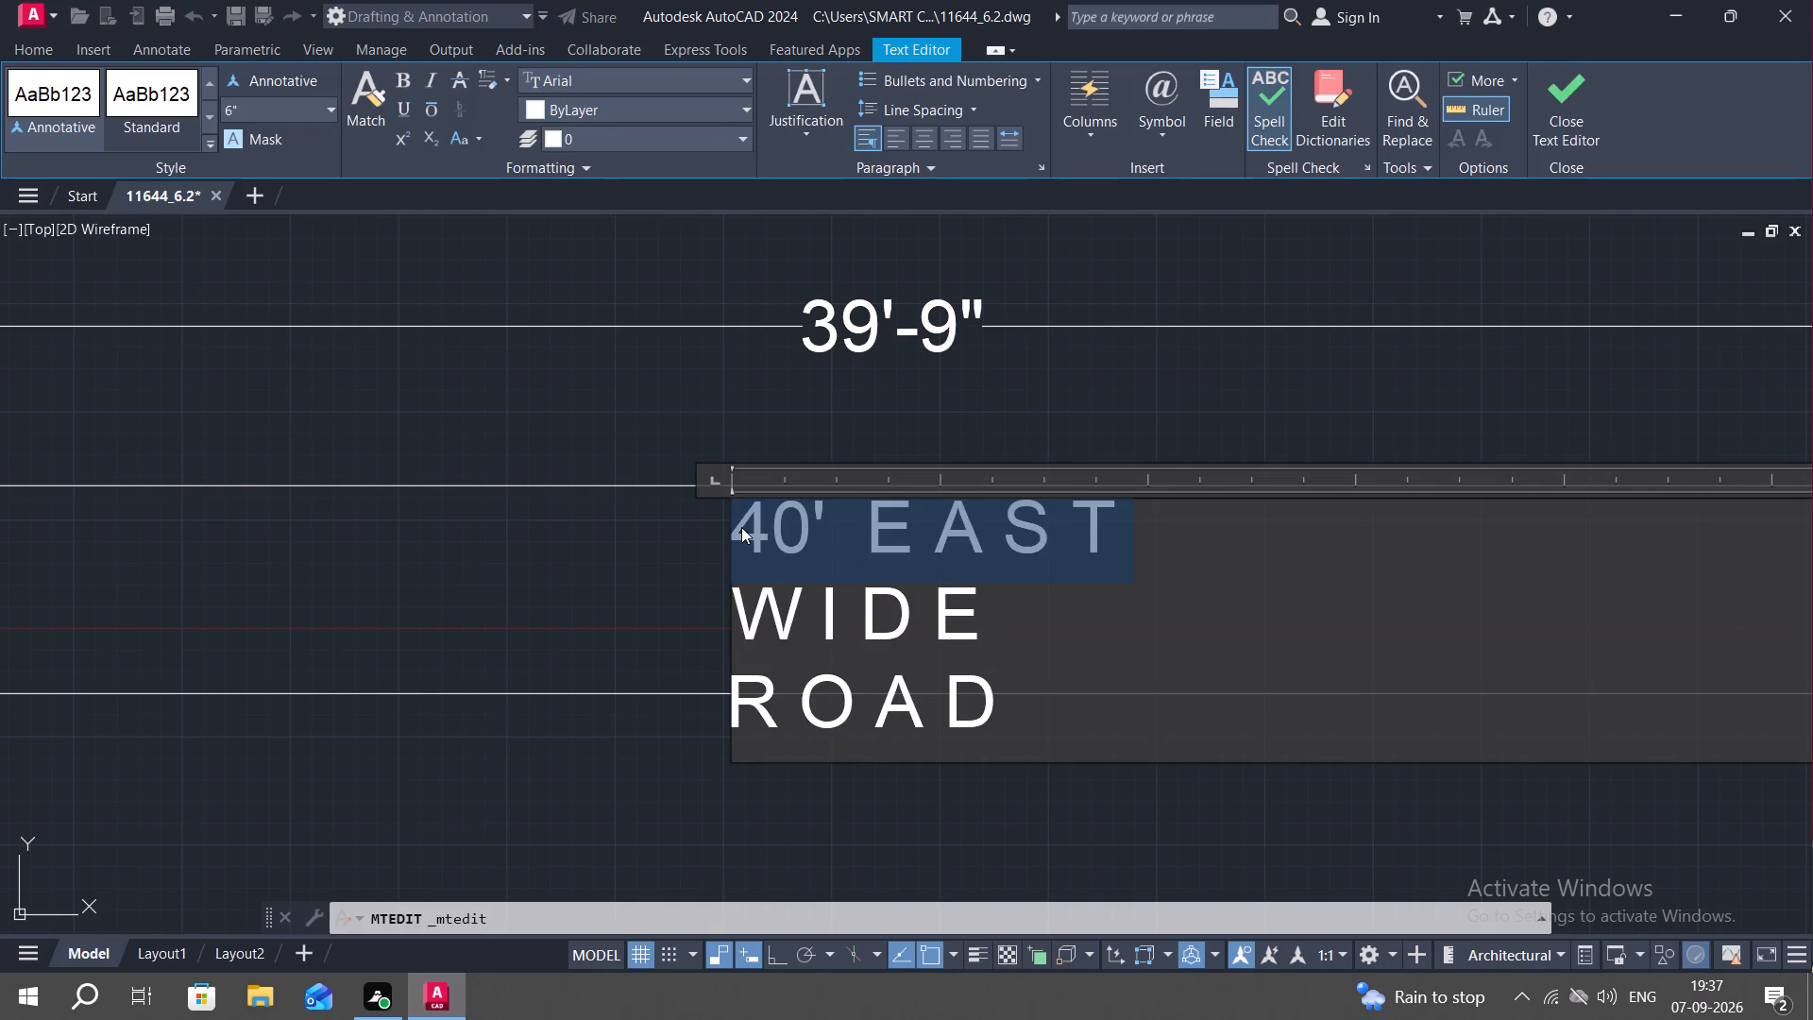
{"action": "left_click", "coordinate": [741, 527]}
{"action": "left_click", "coordinate": [768, 541]}
{"action": "left_click", "coordinate": [787, 561]}
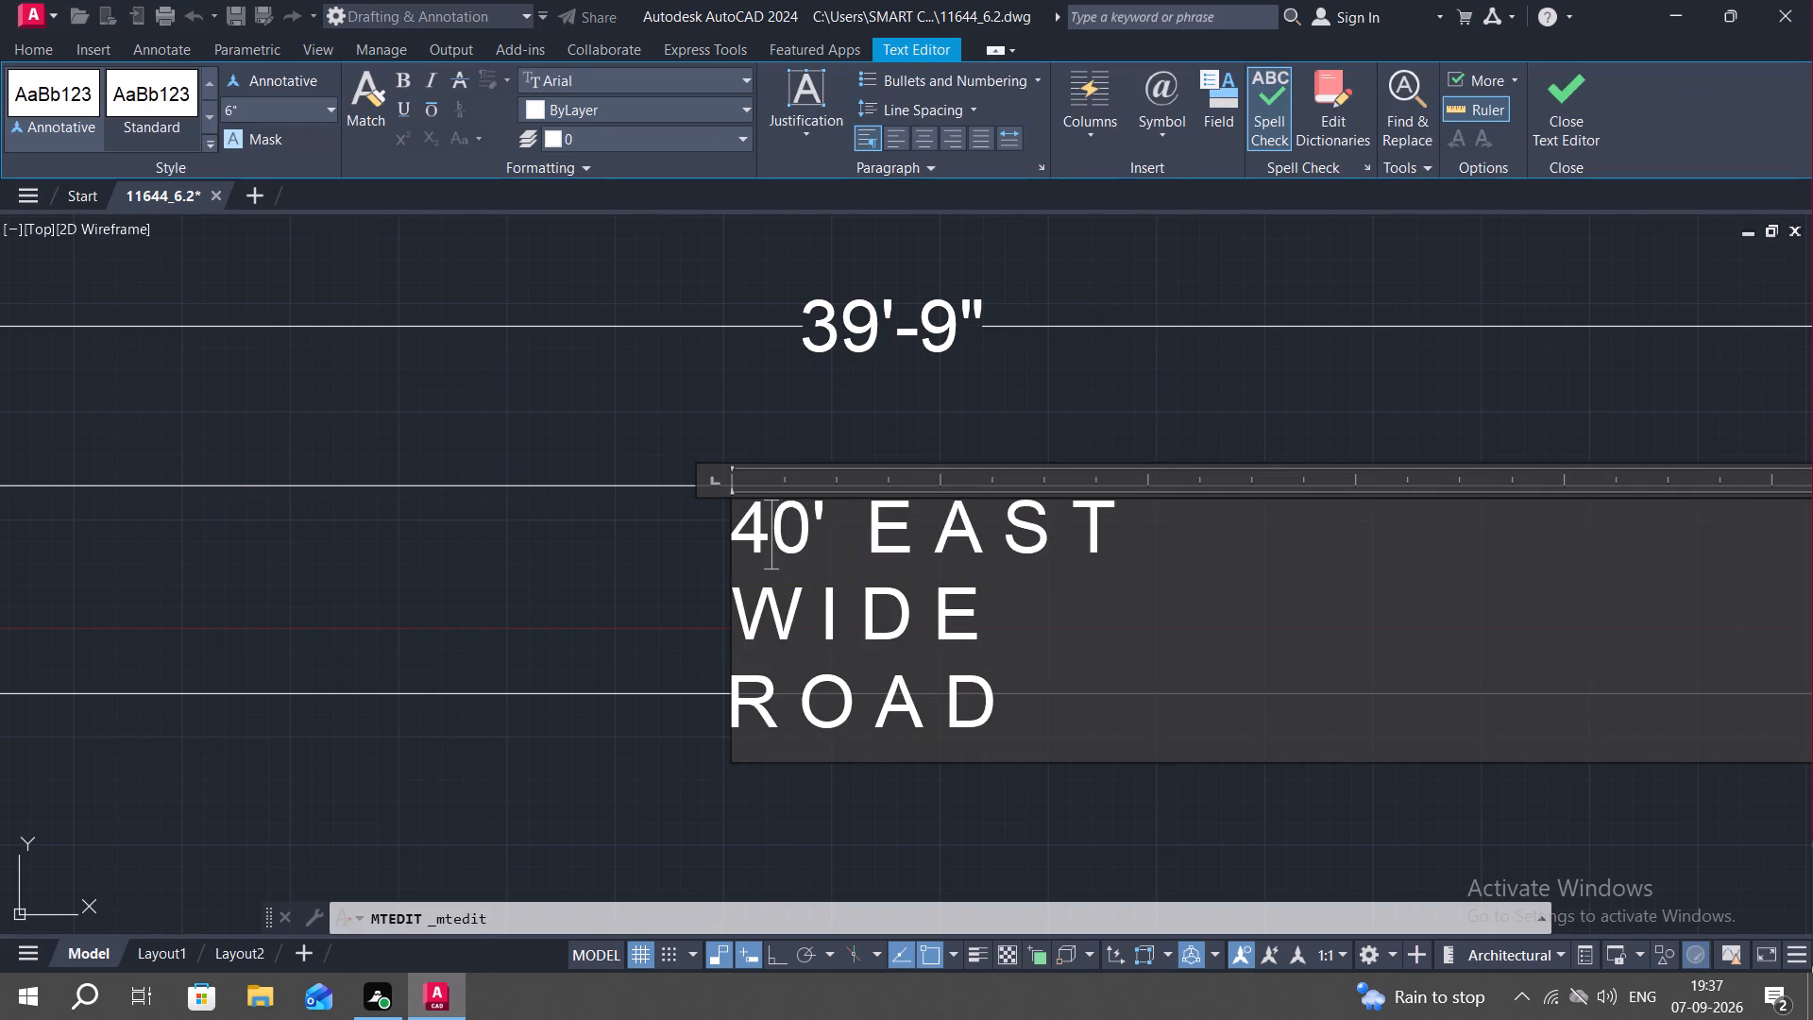
{"action": "double_click", "coordinate": [738, 515]}
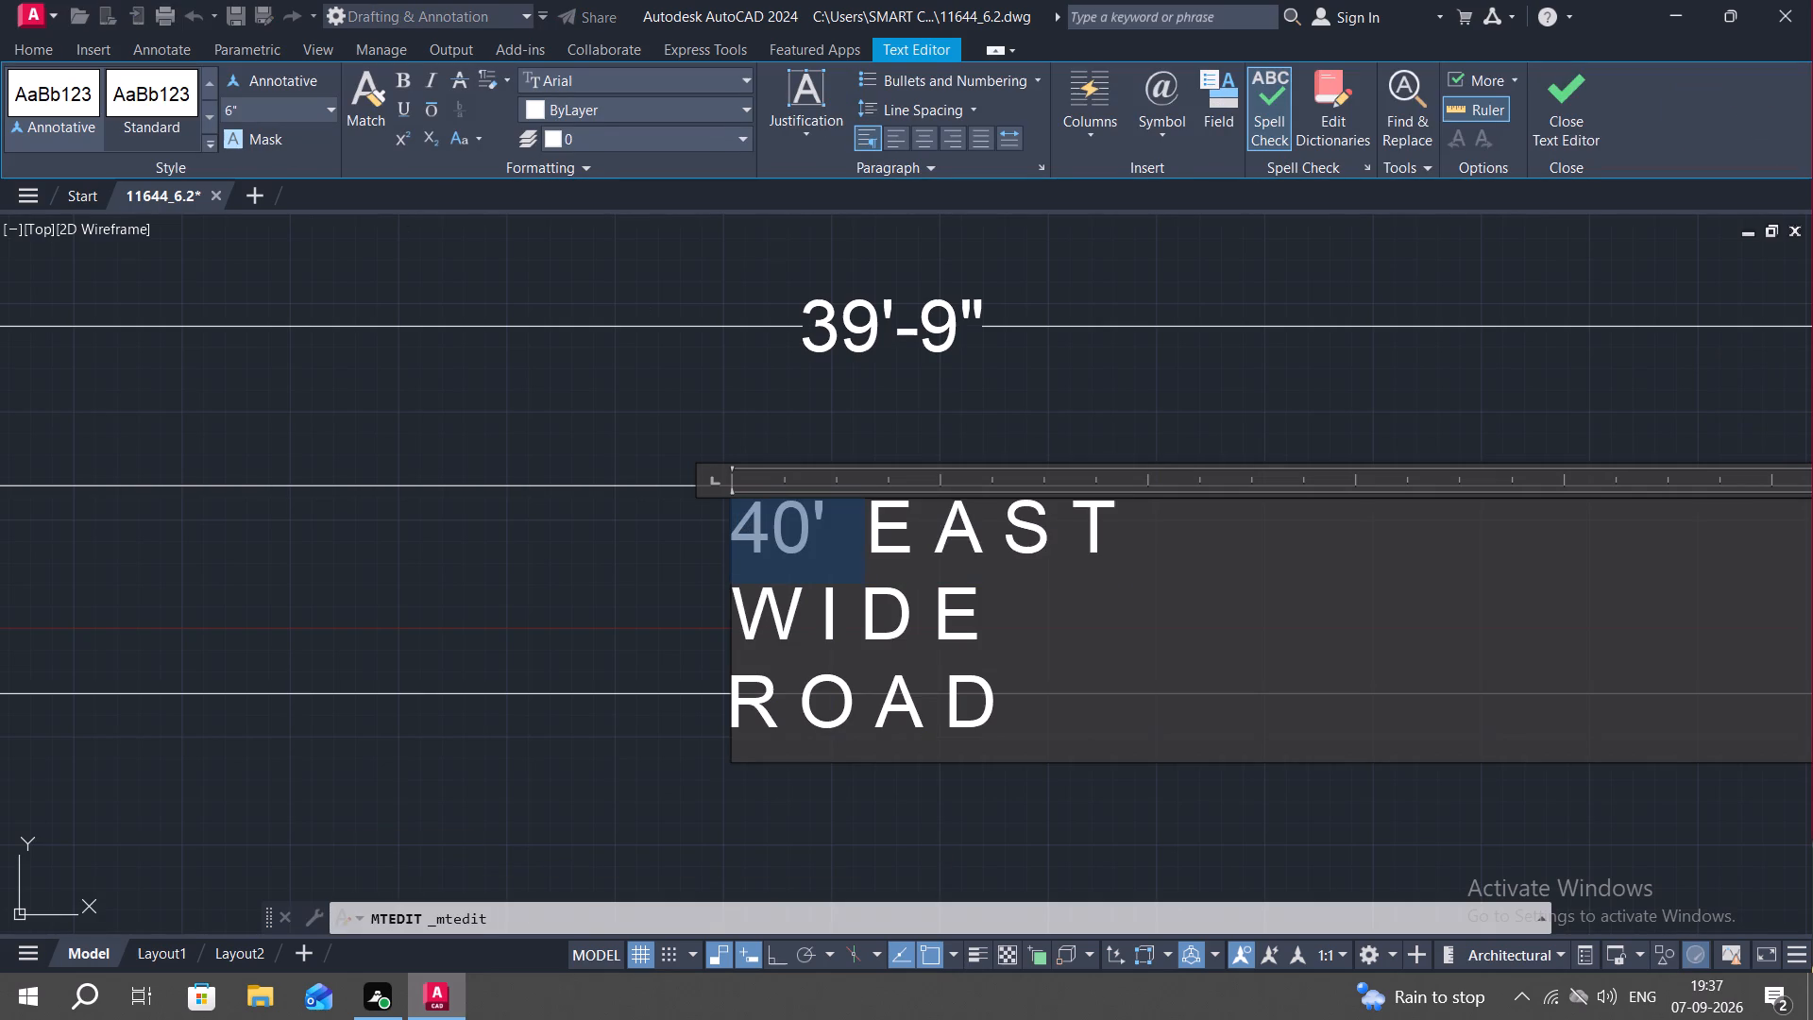
{"action": "left_click", "coordinate": [280, 113]}
{"action": "key", "text": "BackSpace"}
{"action": "type", "text": "4\""}
{"action": "key", "text": "Return"}
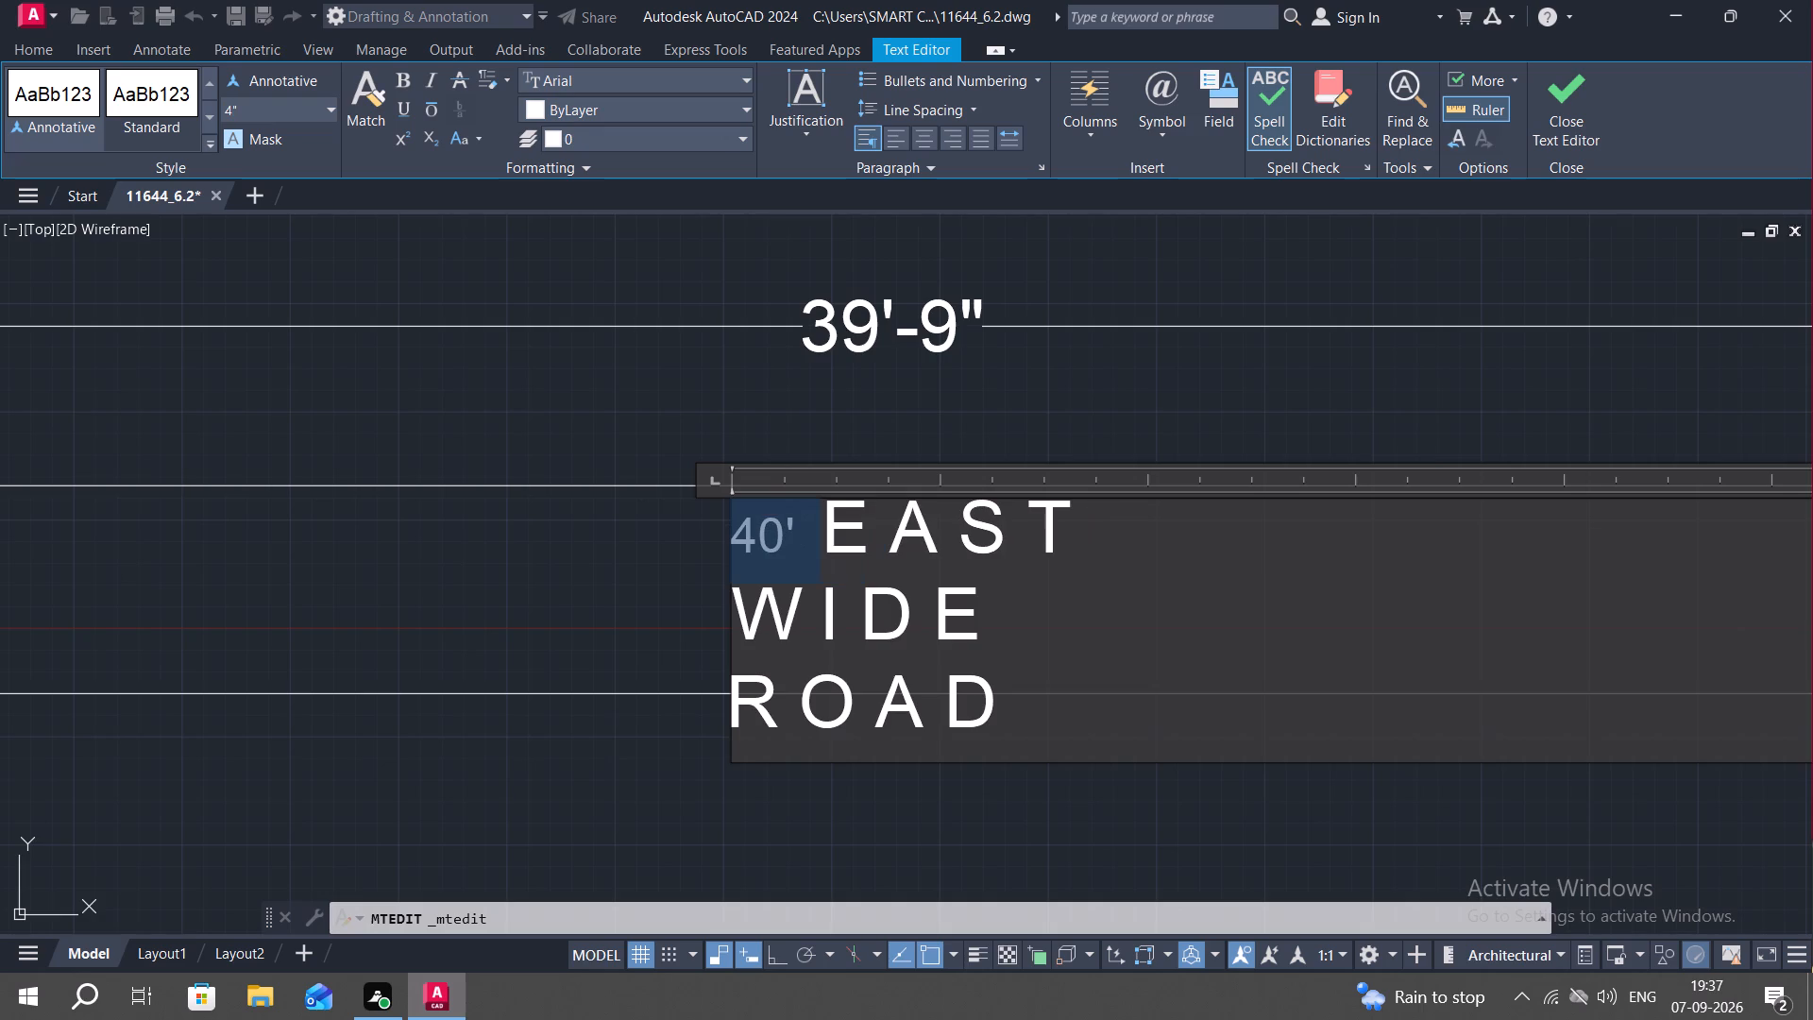
Delete all the larger lettering that follows the 40' in the road label below the 39'-9" dimension.
{"action": "left_click", "coordinate": [1036, 721]}
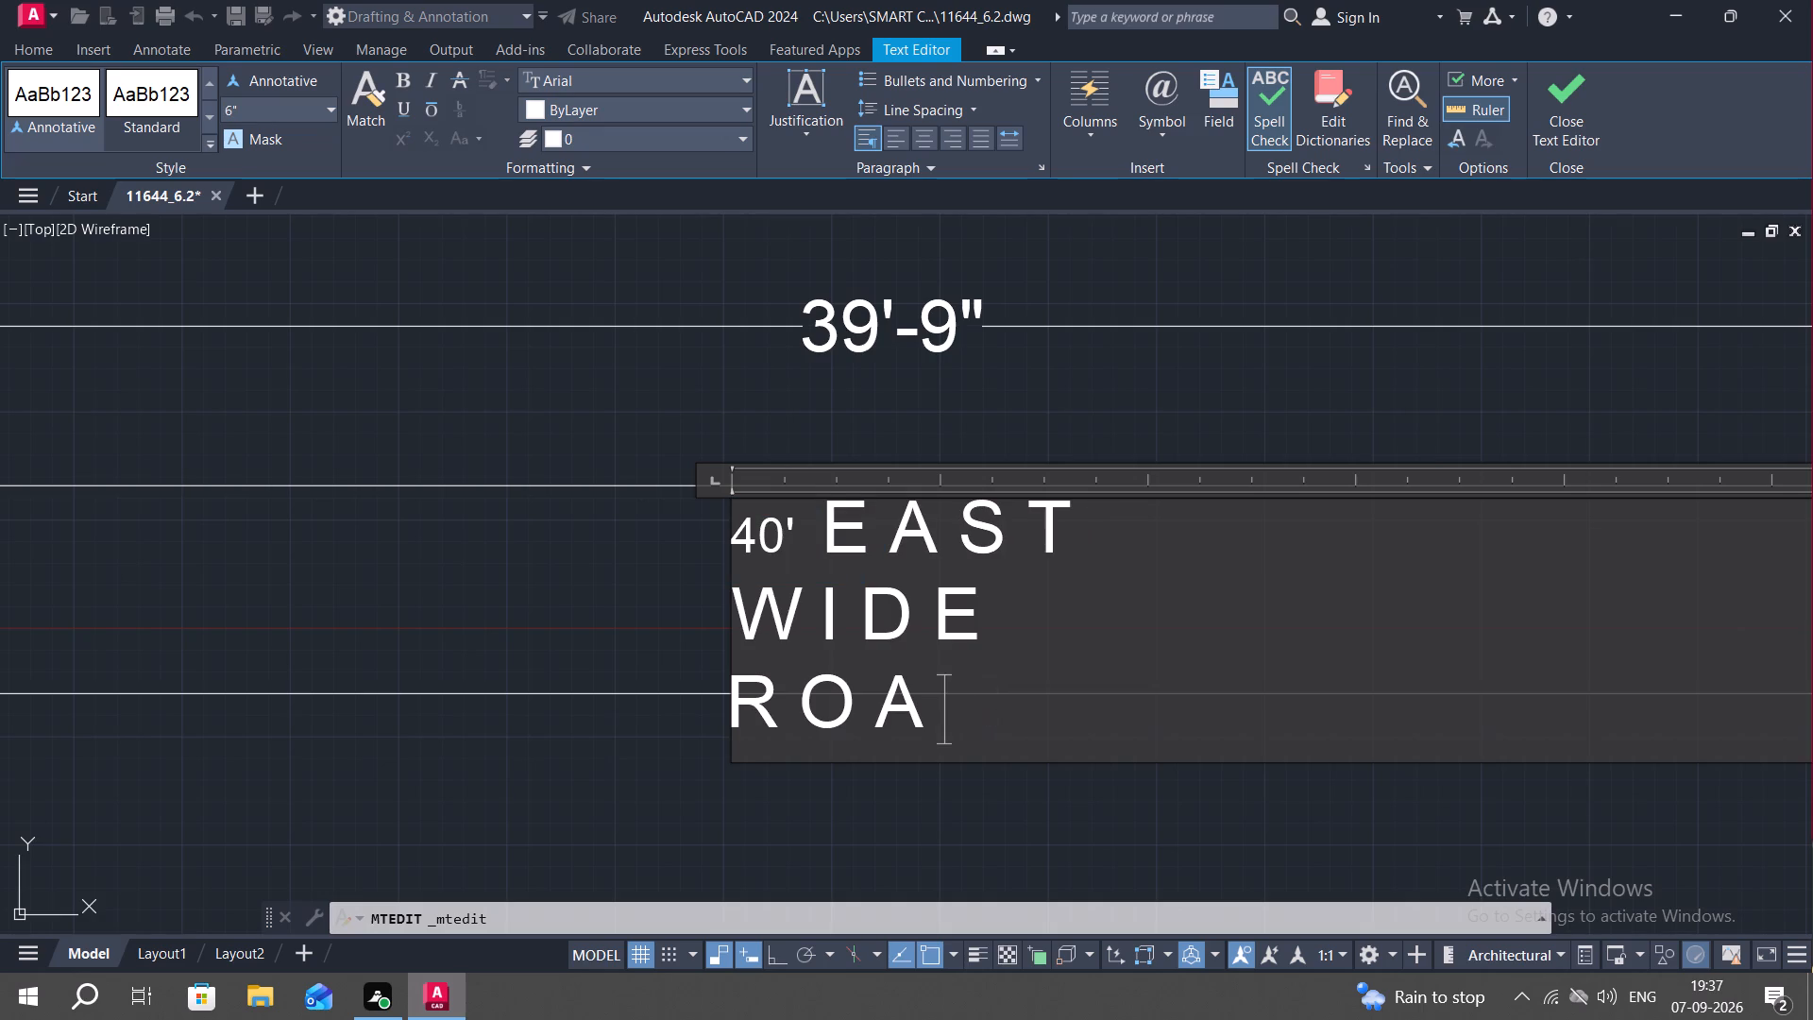
{"action": "key", "text": "BackSpace"}
{"action": "key", "text": "BackSpace"}
{"action": "key", "text": "BackSpace"}
{"action": "key", "text": "BackSpace"}
{"action": "key", "text": "BackSpace"}
{"action": "key", "text": "BackSpace"}
{"action": "key", "text": "BackSpace"}
{"action": "key", "text": "BackSpace"}
{"action": "key", "text": "BackSpace"}
{"action": "key", "text": "BackSpace"}
{"action": "key", "text": "BackSpace"}
{"action": "key", "text": "BackSpace"}
{"action": "key", "text": "BackSpace"}
{"action": "key", "text": "BackSpace"}
{"action": "key", "text": "BackSpace"}
{"action": "key", "text": "BackSpace"}
{"action": "key", "text": "BackSpace"}
{"action": "key", "text": "BackSpace"}
{"action": "key", "text": "BackSpace"}
{"action": "key", "text": "BackSpace"}
{"action": "key", "text": "BackSpace"}
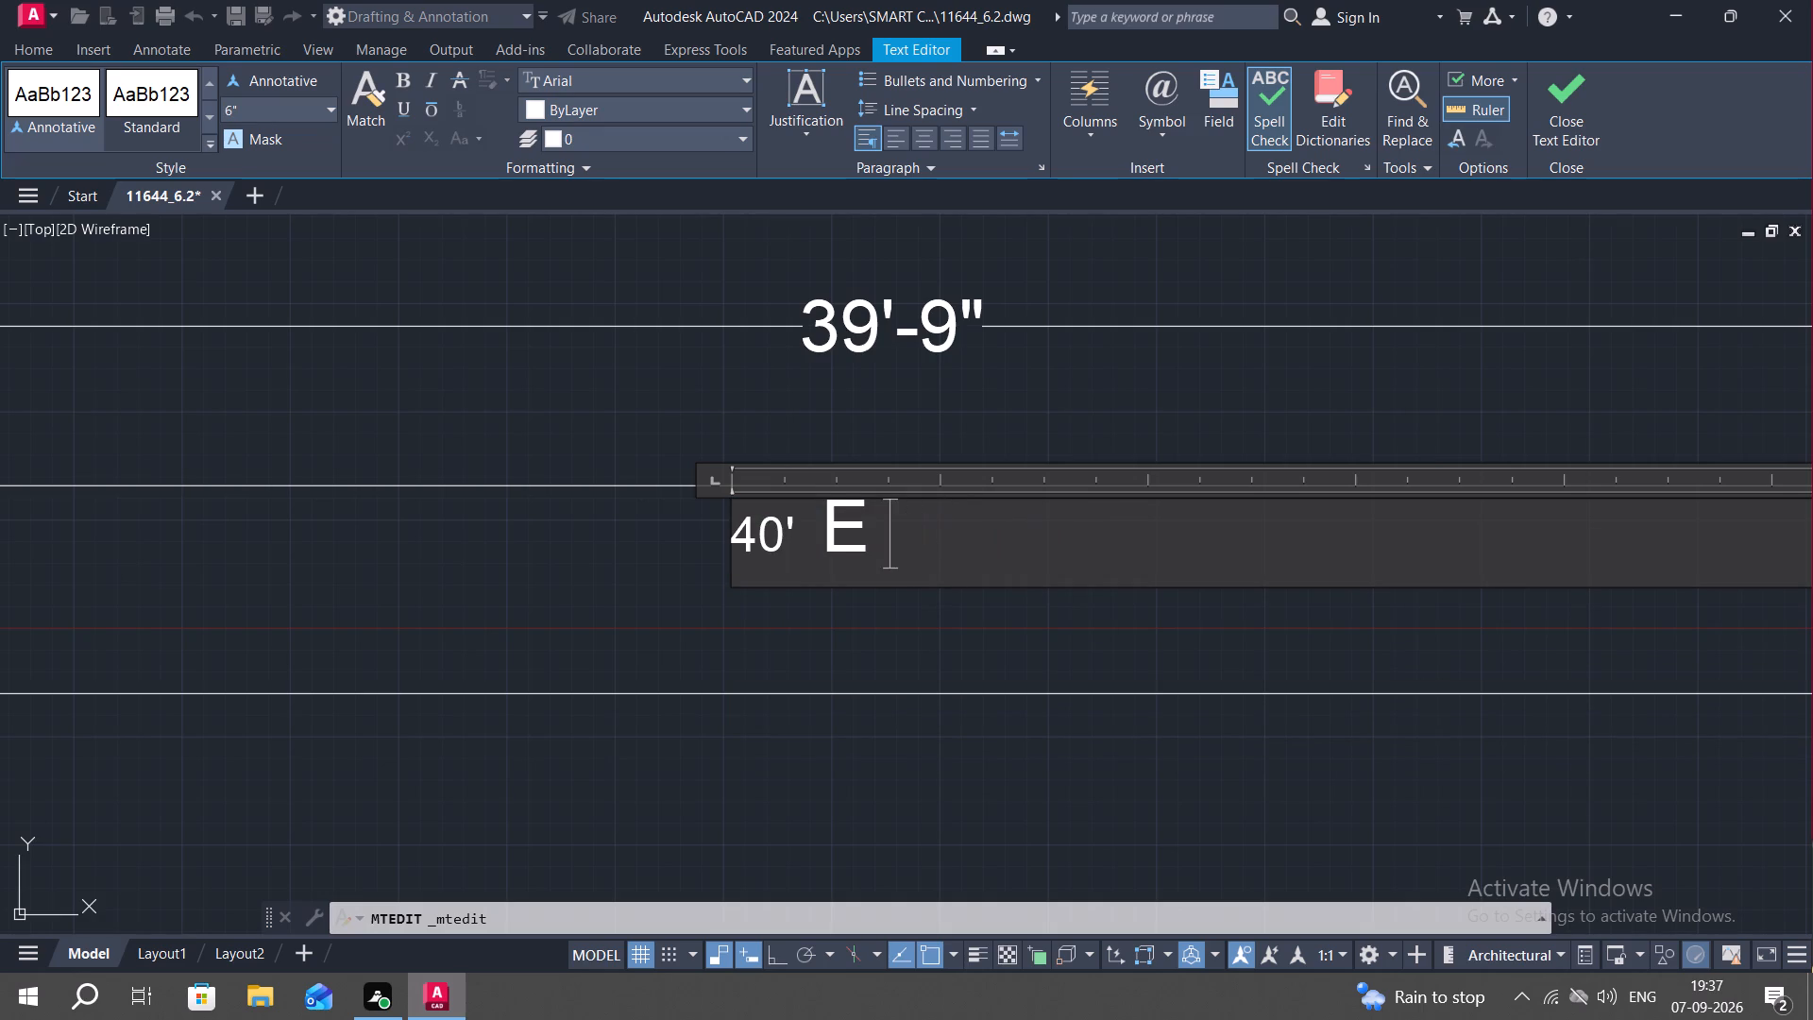
{"action": "key", "text": "BackSpace"}
{"action": "key", "text": "BackSpace"}
{"action": "key", "text": "BackSpace"}
Retype the rest of the label at the 4" height as "E A S T", "W I D E" and "R O A D" on three lines.
{"action": "key", "text": "space"}
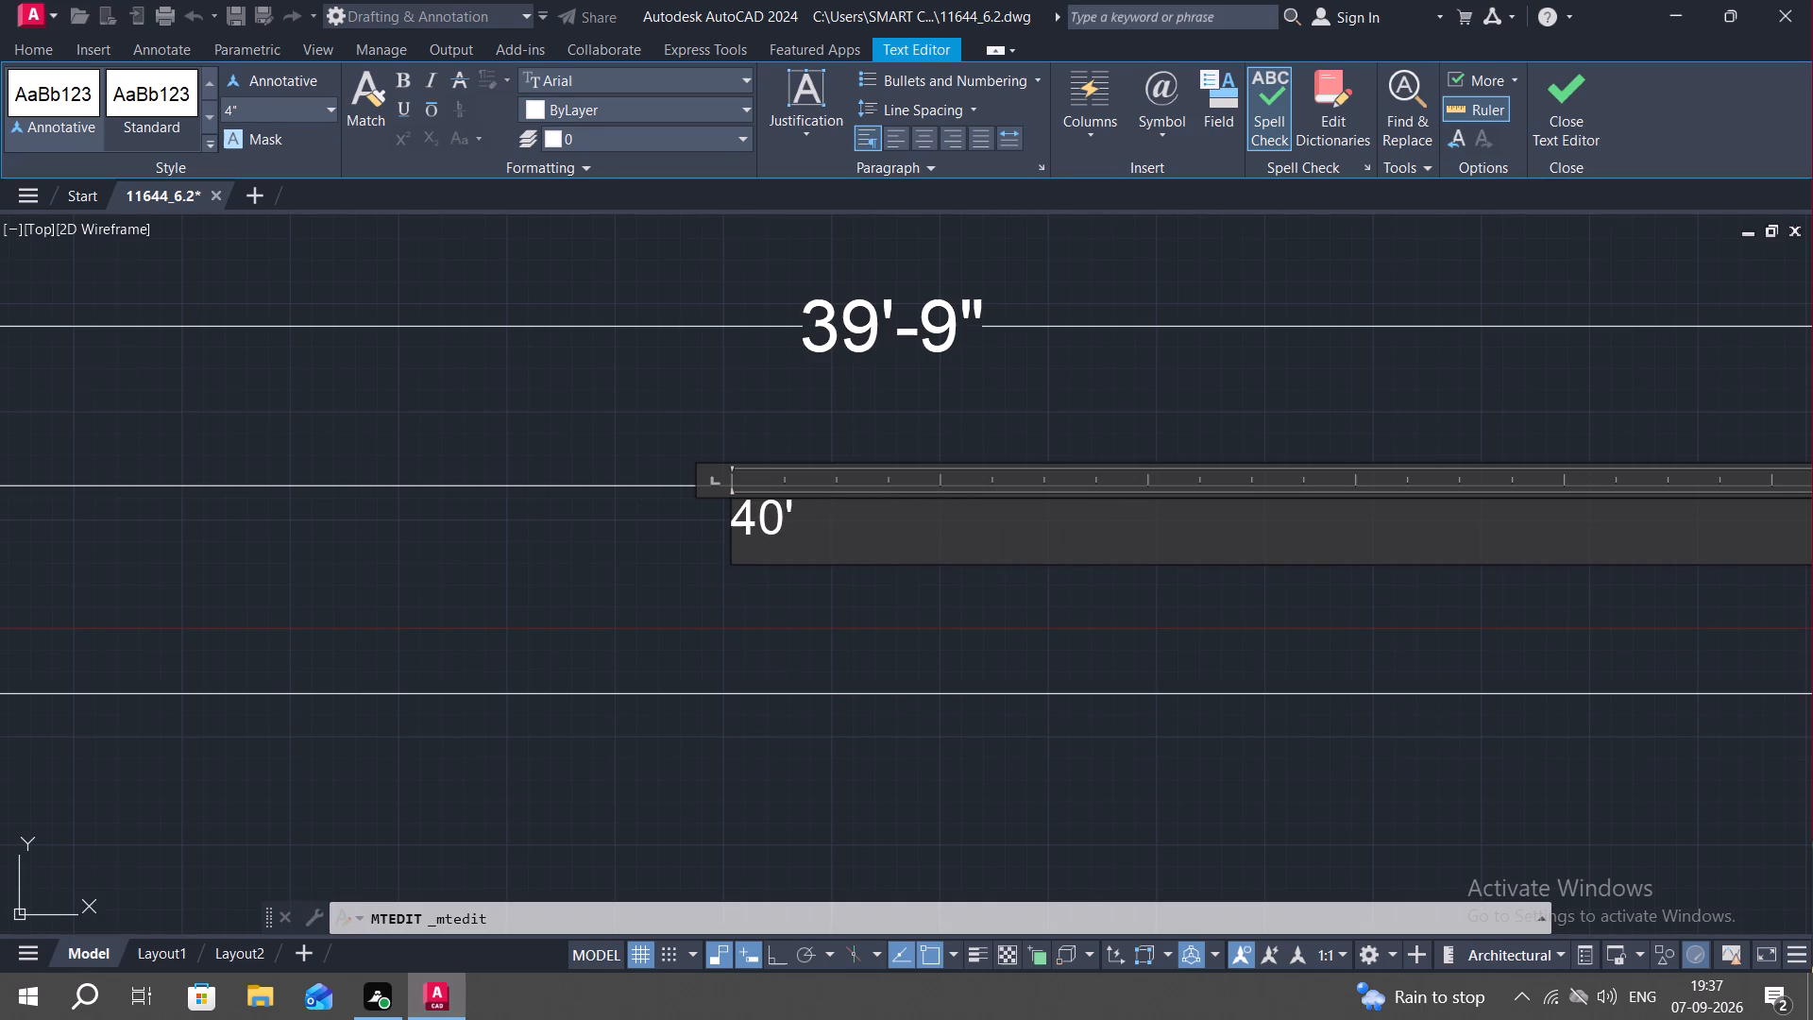
{"action": "type", "text": "E"}
{"action": "key", "text": "space"}
{"action": "type", "text": "A S"}
{"action": "key", "text": "space"}
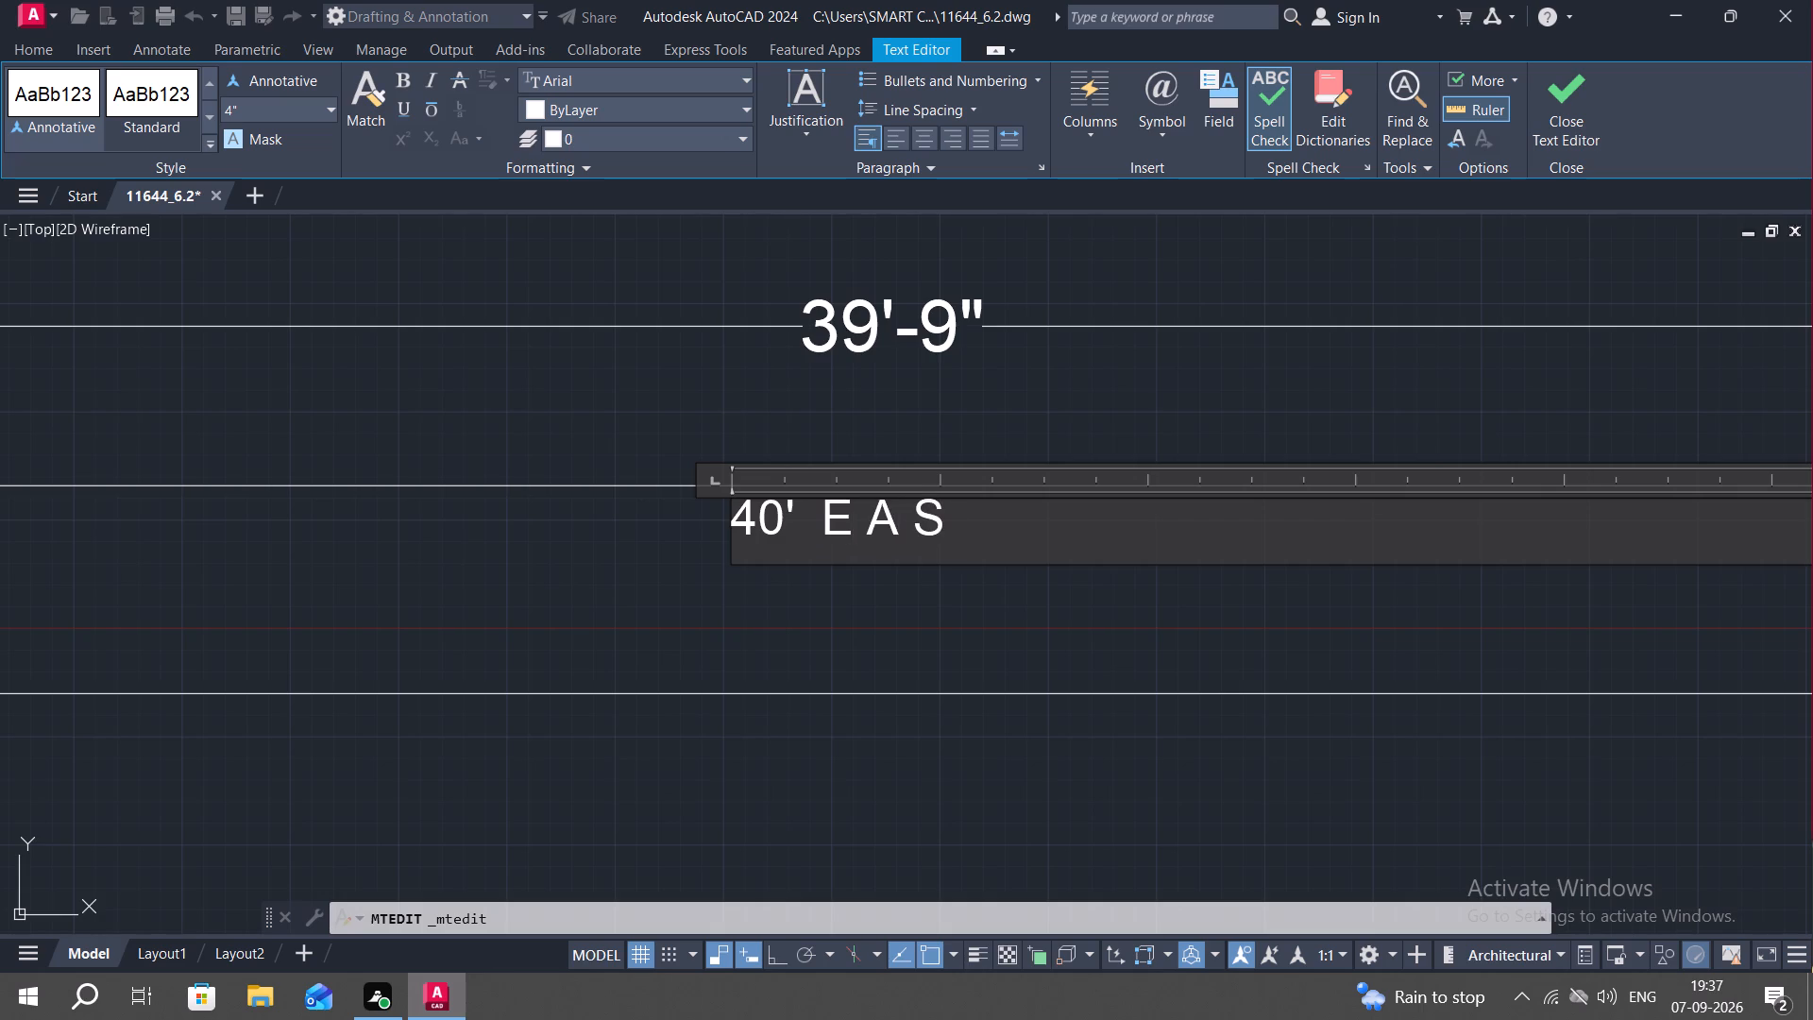
{"action": "key", "text": "t"}
{"action": "key", "text": "Return"}
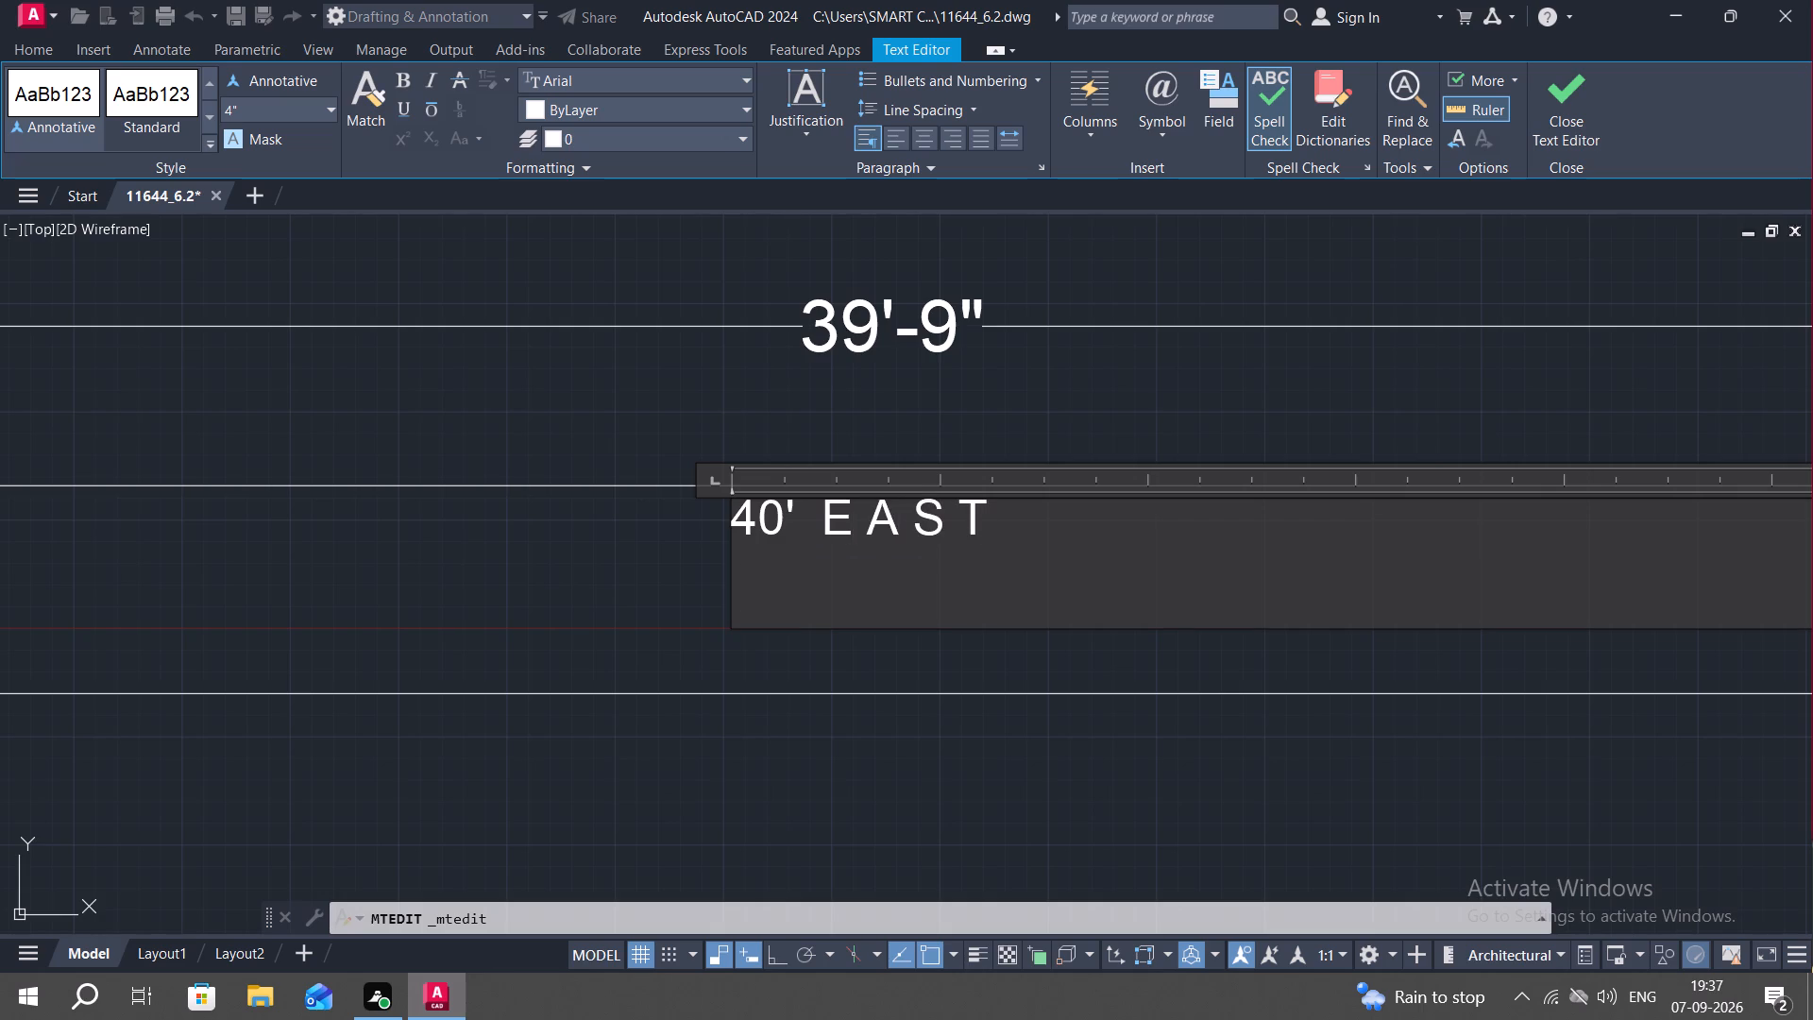
{"action": "key", "text": "space"}
{"action": "type", "text": "W"}
{"action": "key", "text": "space"}
{"action": "type", "text": "I D E"}
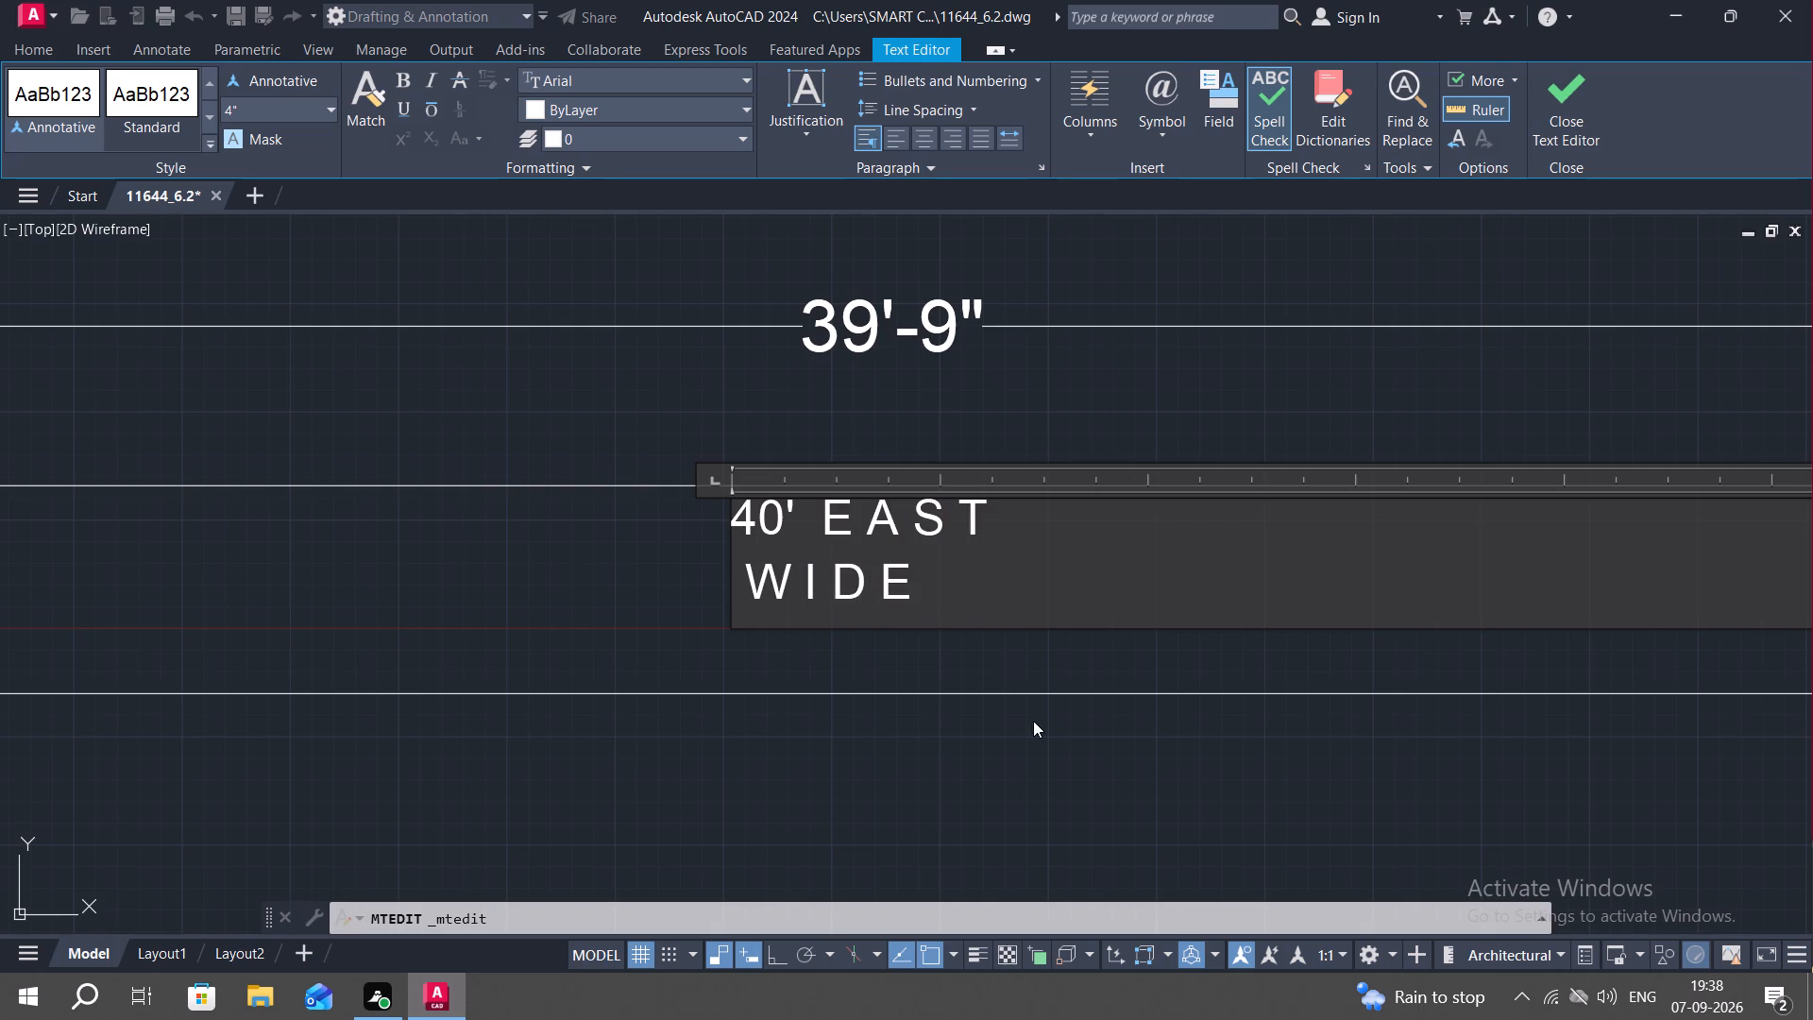
{"action": "key", "text": "Return"}
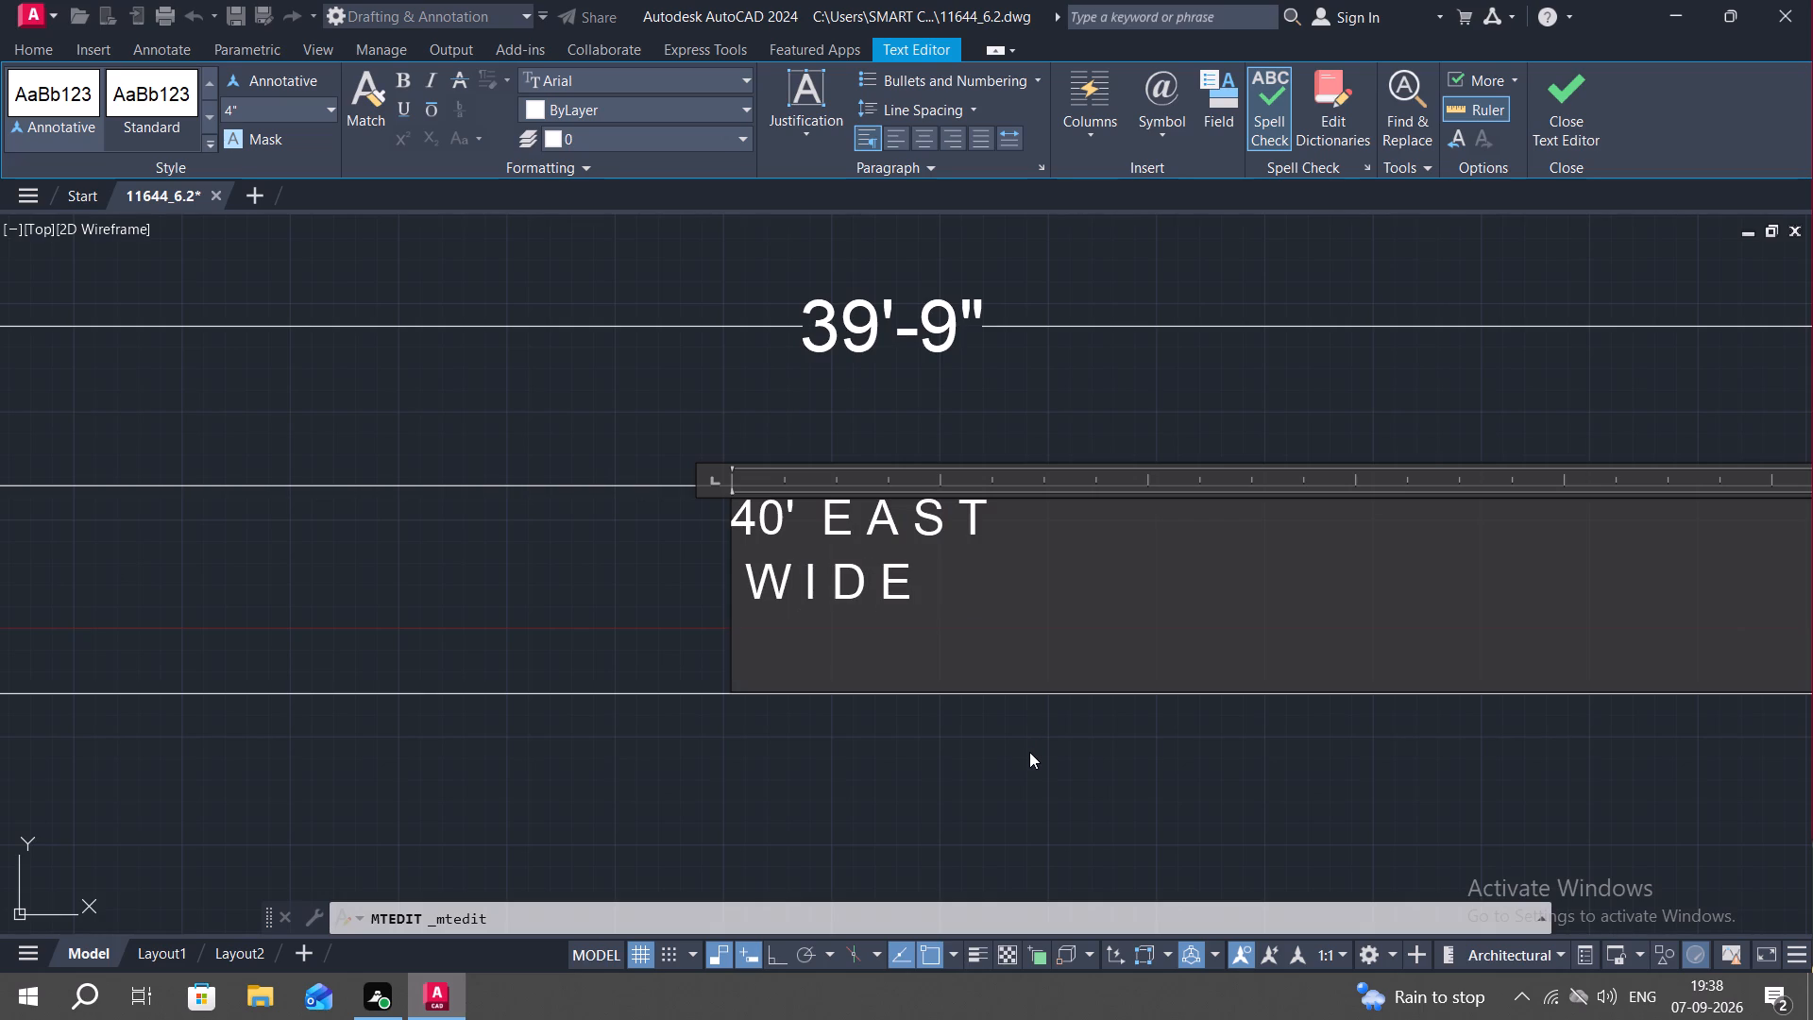
{"action": "type", "text": "RO"}
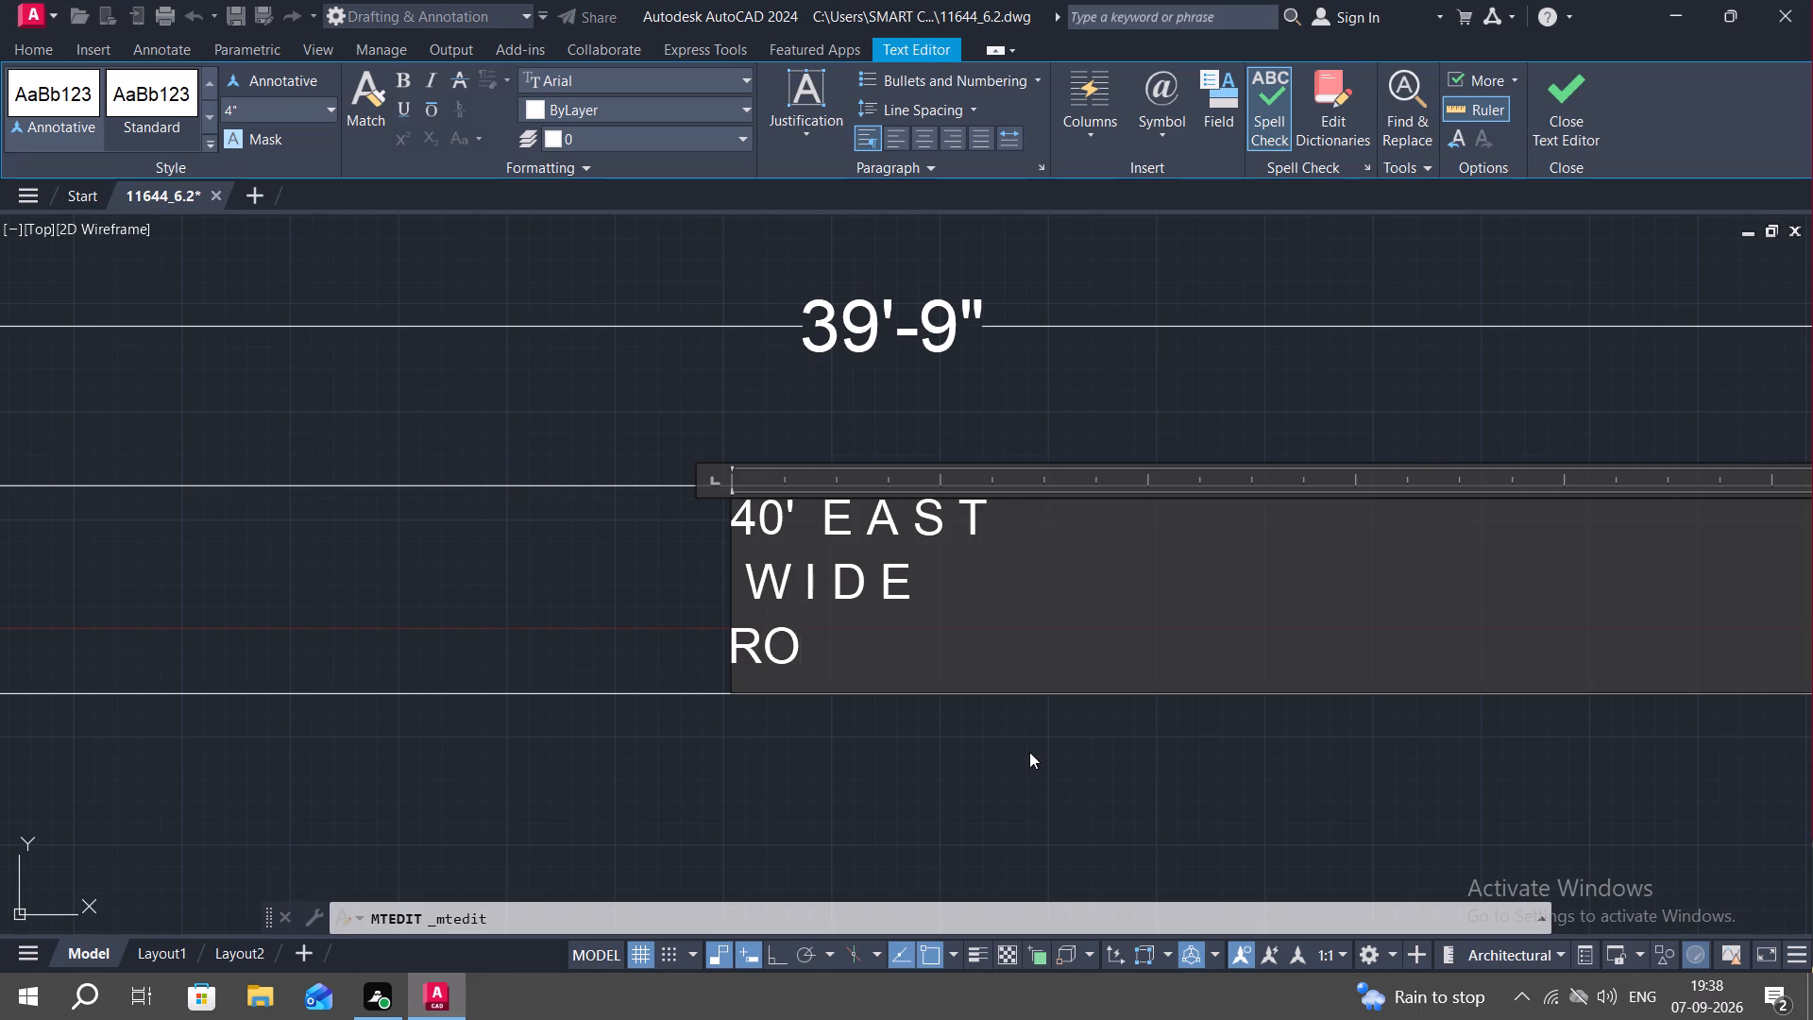
{"action": "key", "text": "BackSpace"}
{"action": "key", "text": "space"}
{"action": "type", "text": "O"}
{"action": "key", "text": "space"}
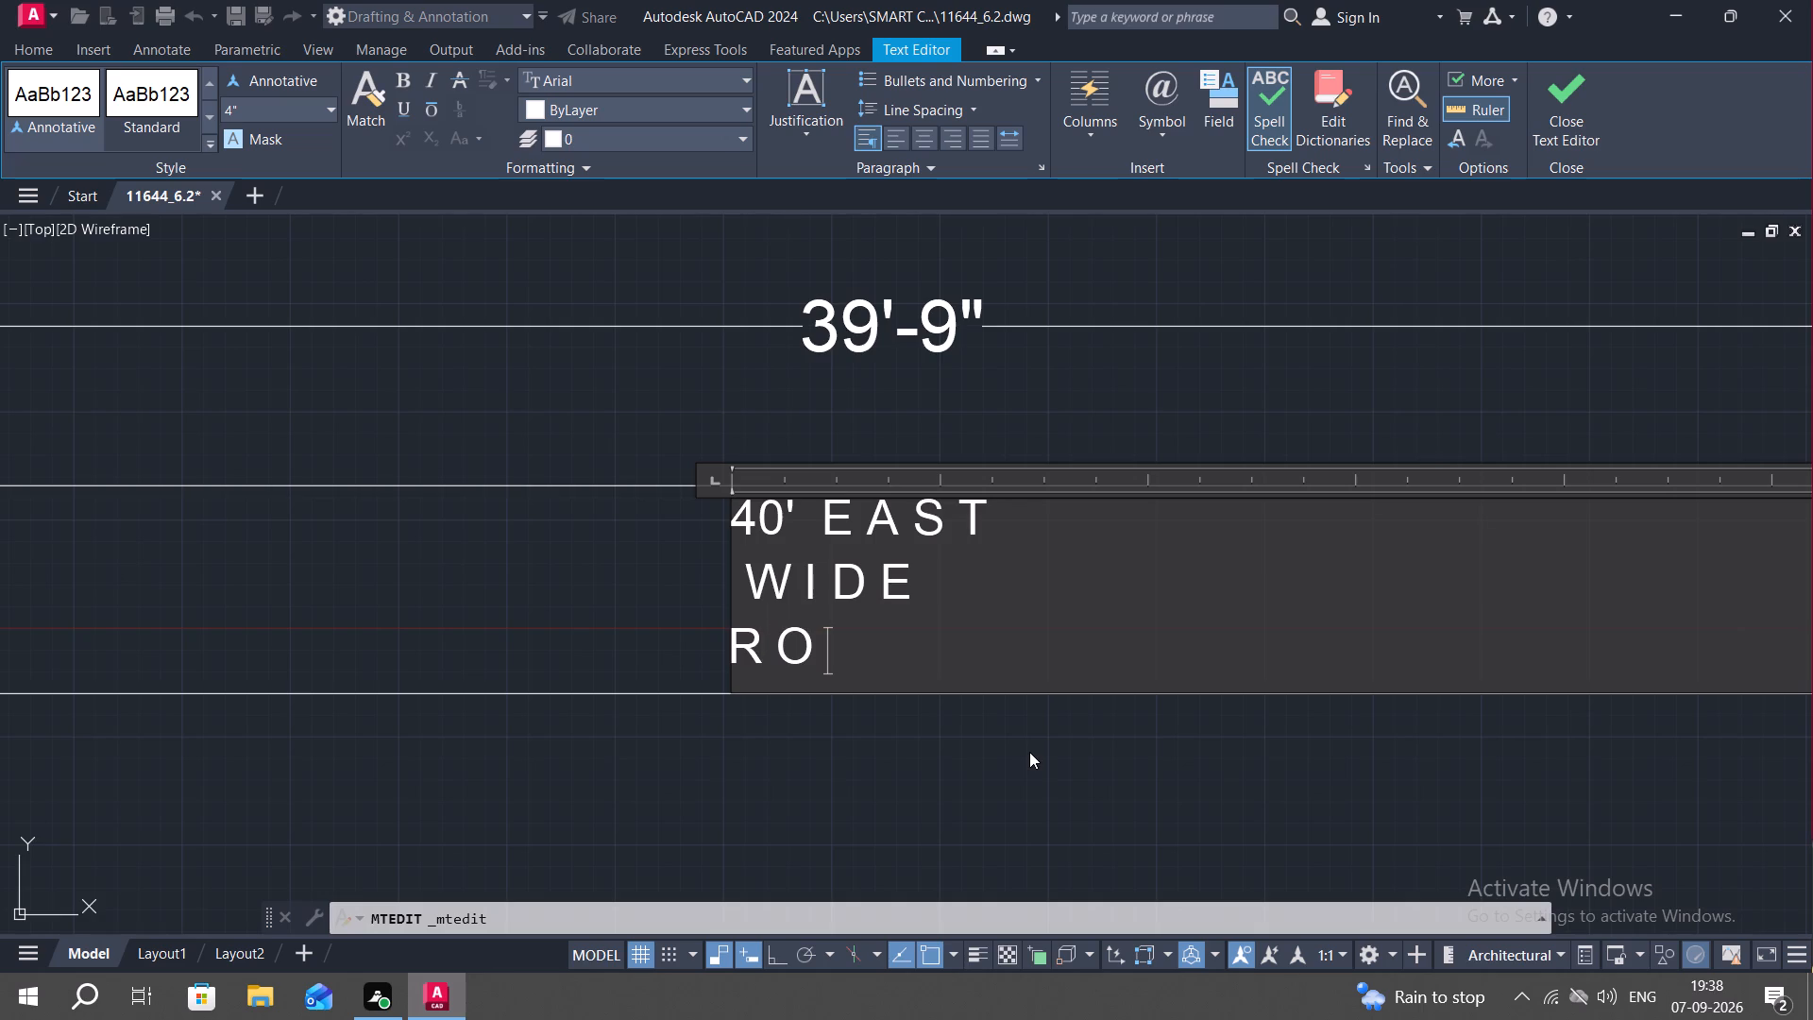
{"action": "type", "text": "A"}
{"action": "key", "text": "space"}
{"action": "key", "text": "d"}
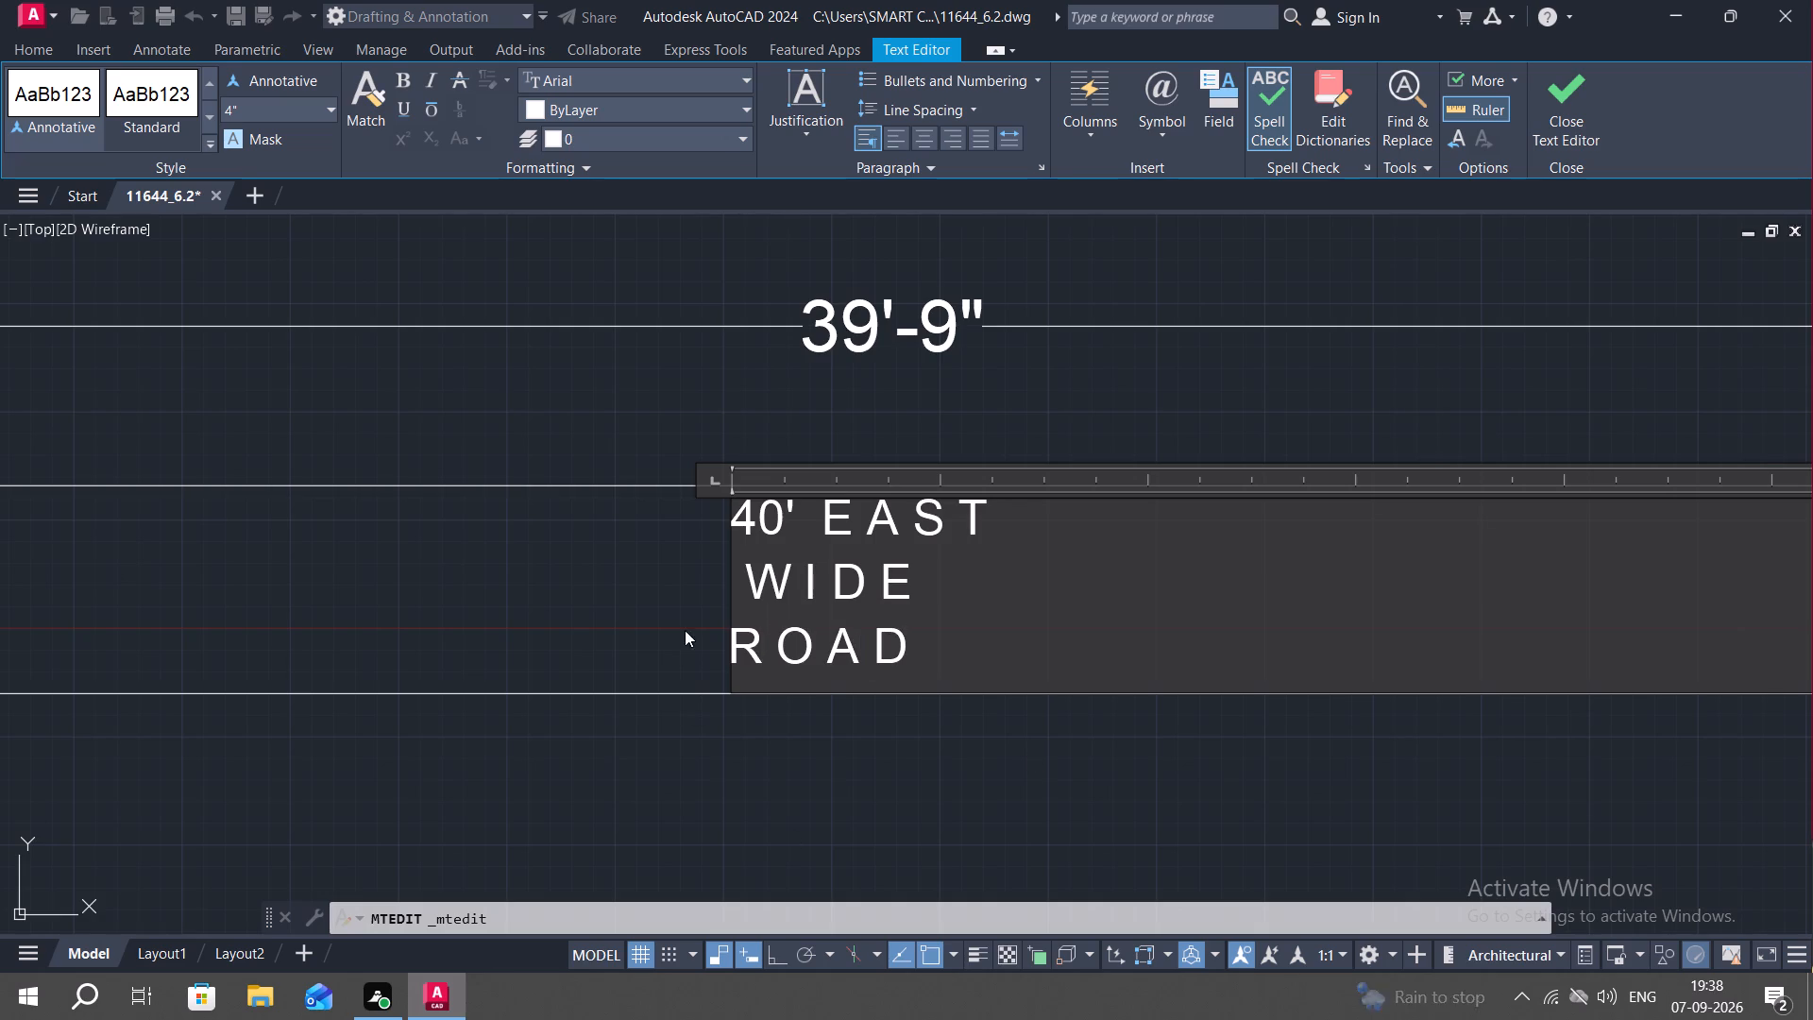
{"action": "left_click", "coordinate": [685, 630]}
Copy the 30' ROAD label to below the 23'-3" dimension, beside the break symbol at the southern boundary's eastern end.
{"action": "scroll", "coordinate": [889, 640], "scroll_direction": "down", "scroll_amount": 1}
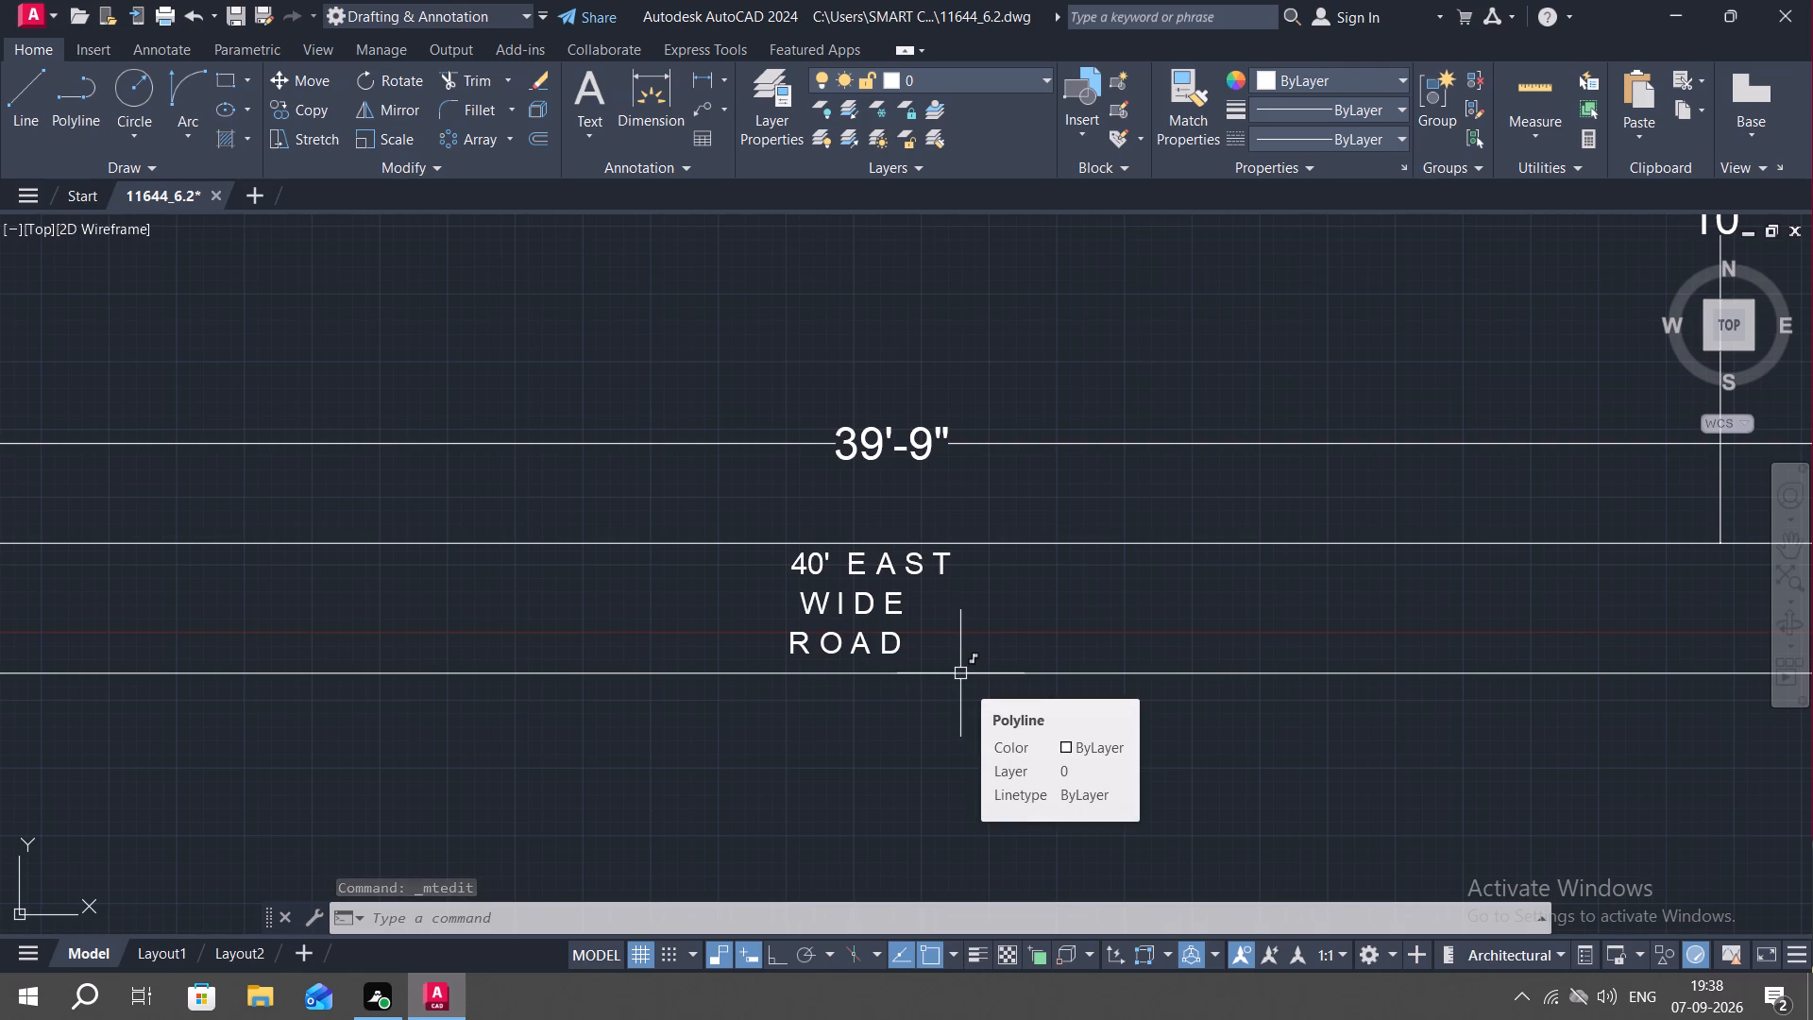
{"action": "scroll", "coordinate": [960, 673], "scroll_direction": "down", "scroll_amount": 1}
{"action": "scroll", "coordinate": [489, 646], "scroll_direction": "down", "scroll_amount": 1}
{"action": "middle_click_drag", "start_coordinate": [489, 646], "coordinate": [593, 601]}
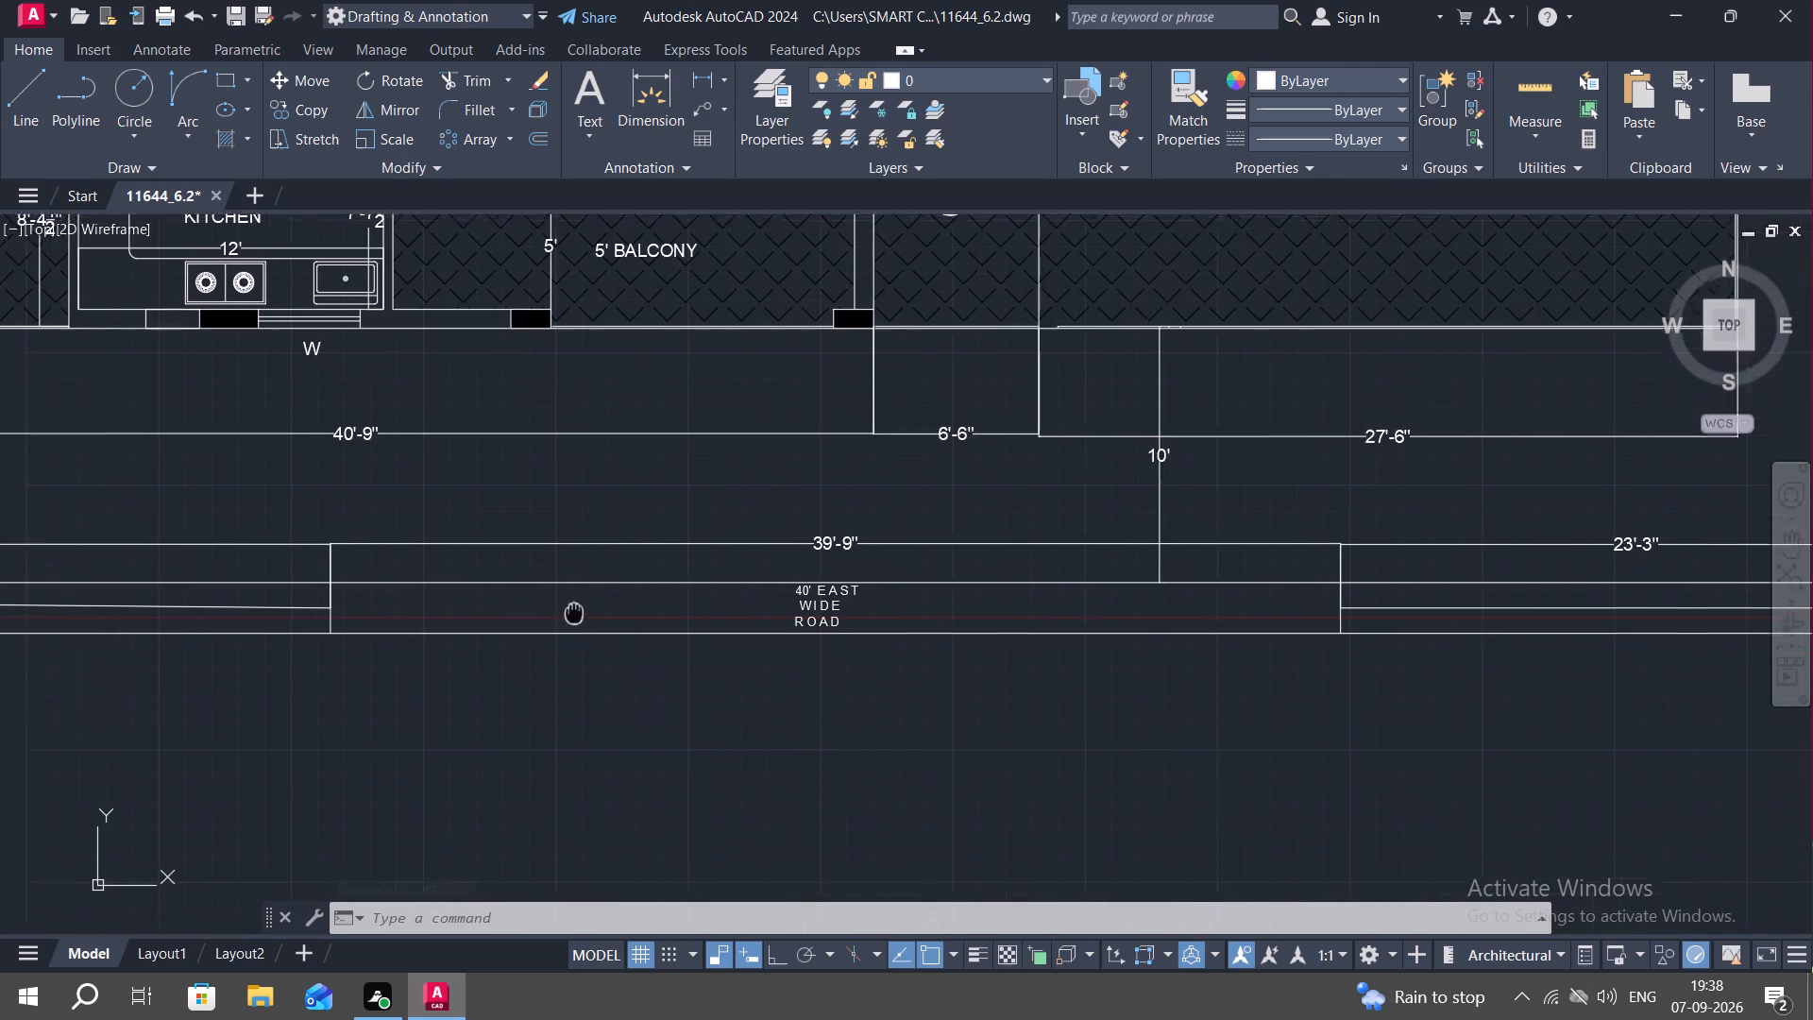
{"action": "middle_click_drag", "start_coordinate": [593, 601], "coordinate": [595, 599]}
{"action": "scroll", "coordinate": [653, 657], "scroll_direction": "down", "scroll_amount": 1}
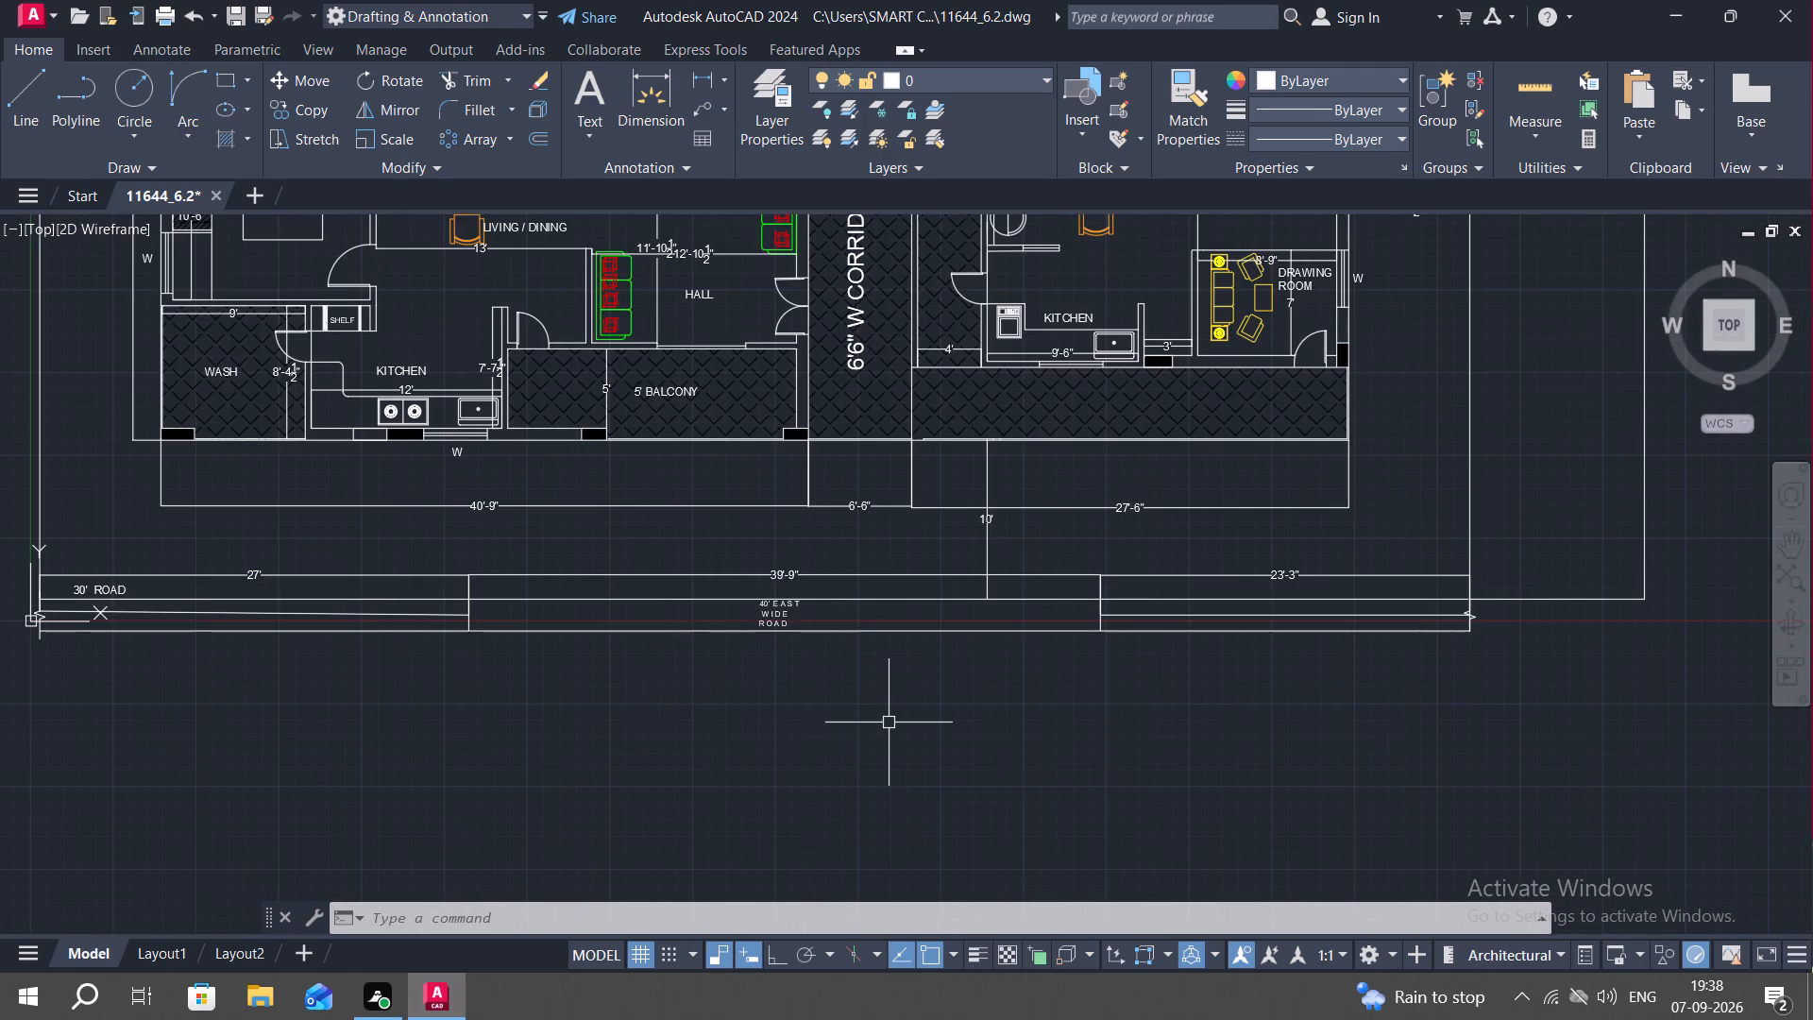
{"action": "middle_click_drag", "start_coordinate": [894, 723], "coordinate": [809, 756]}
{"action": "scroll", "coordinate": [809, 756], "scroll_direction": "down", "scroll_amount": 1}
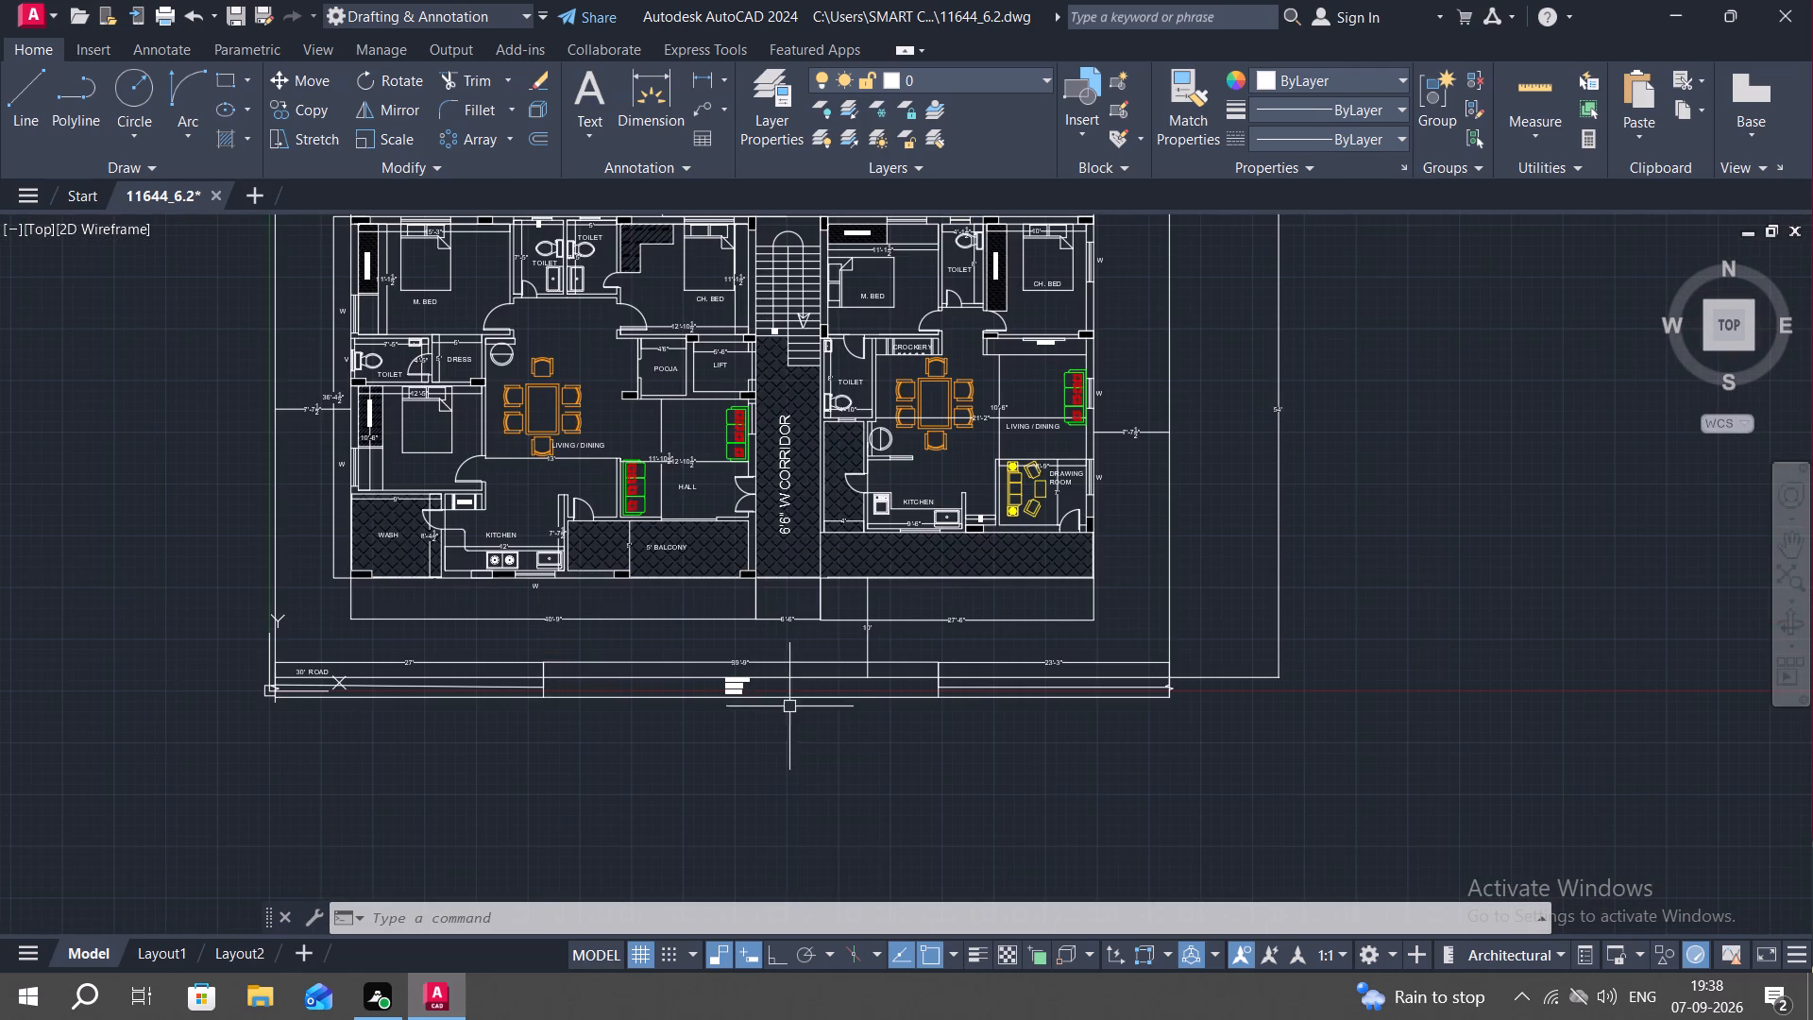
{"action": "scroll", "coordinate": [314, 675], "scroll_direction": "up", "scroll_amount": 3}
{"action": "key", "text": "space"}
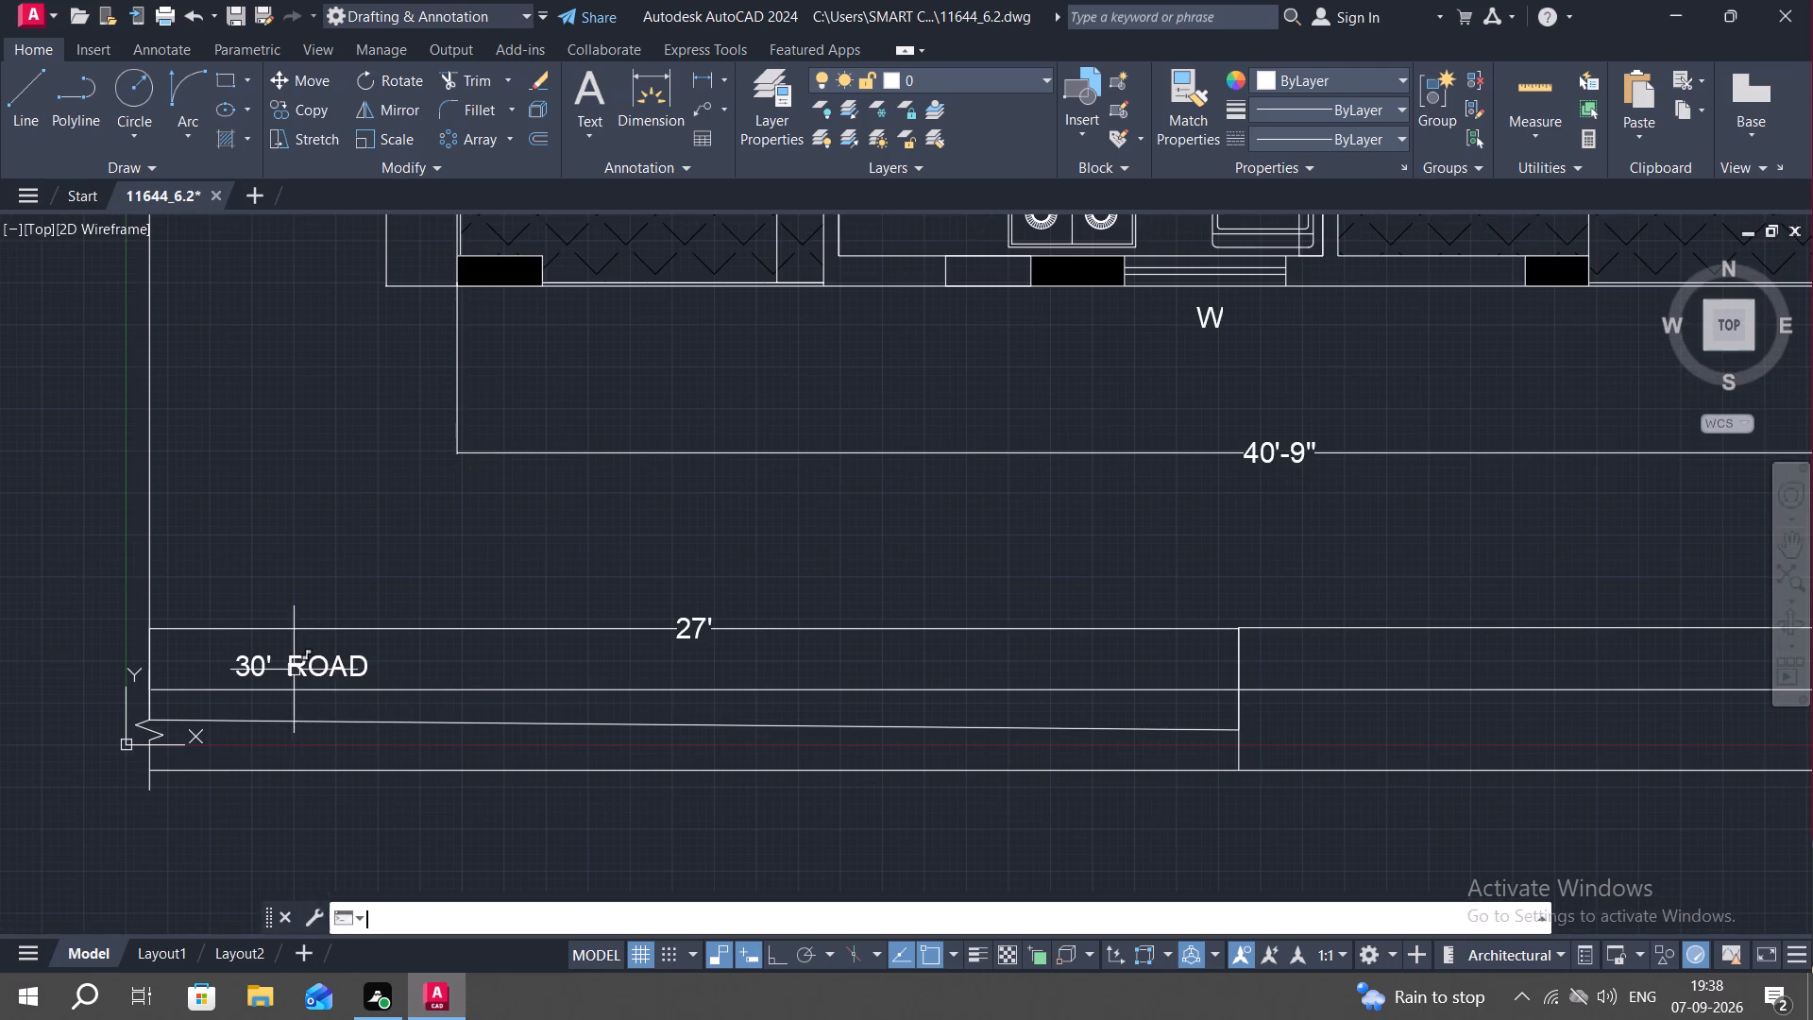
{"action": "key", "text": "Escape"}
{"action": "type", "text": "CO"}
{"action": "key", "text": "space"}
{"action": "left_click", "coordinate": [289, 663]}
{"action": "right_click", "coordinate": [289, 663]}
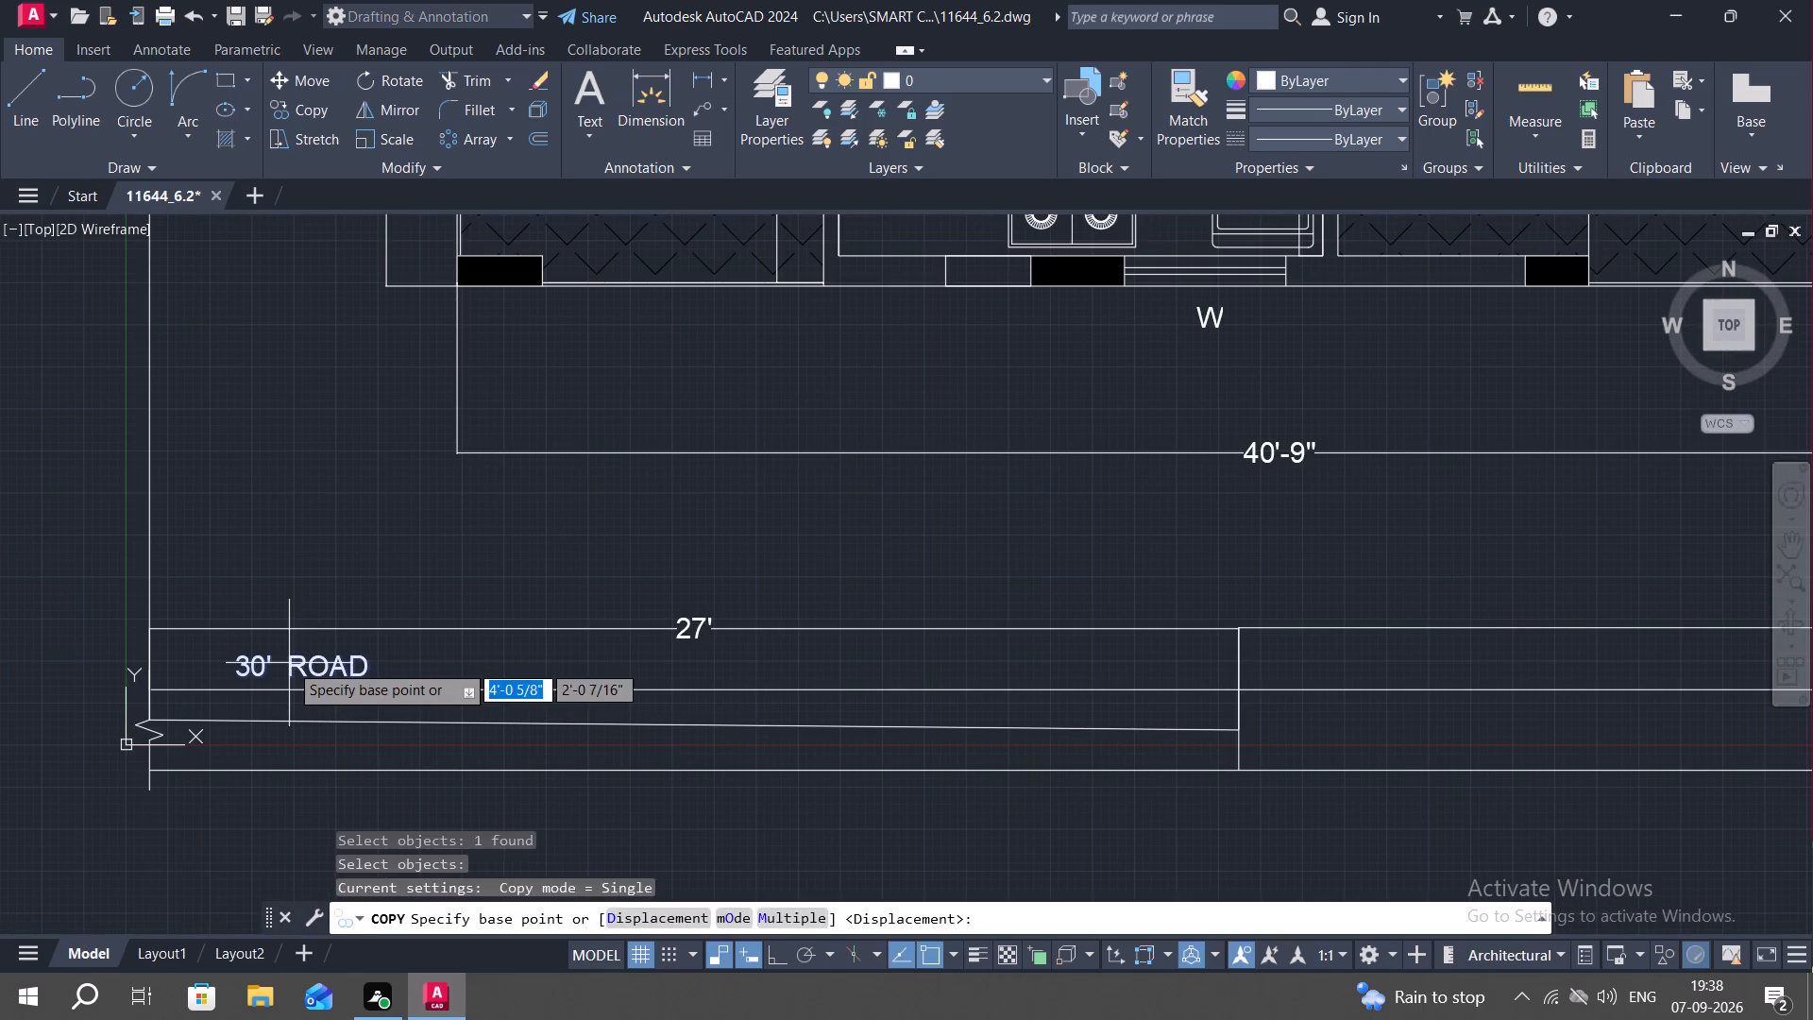
{"action": "left_click", "coordinate": [289, 663]}
{"action": "middle_click_drag", "start_coordinate": [529, 692], "coordinate": [407, 694]}
{"action": "scroll", "coordinate": [424, 691], "scroll_direction": "down", "scroll_amount": 1}
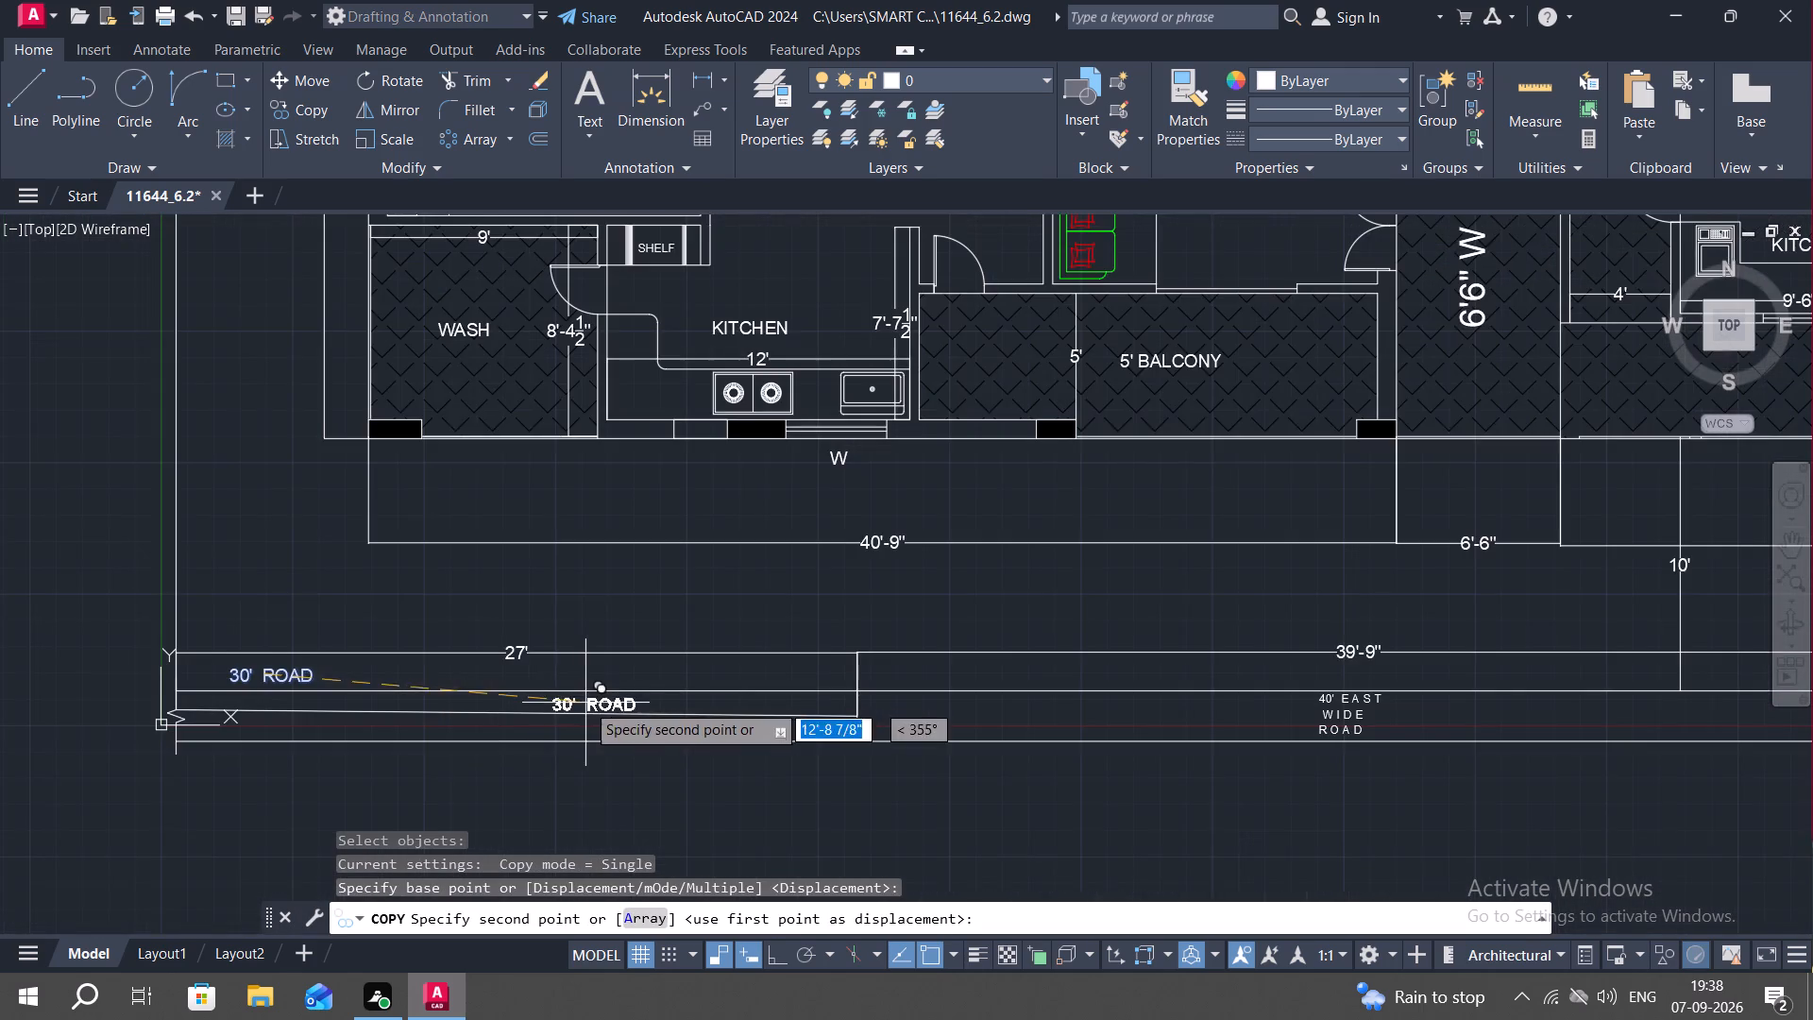
{"action": "middle_click_drag", "start_coordinate": [661, 761], "coordinate": [340, 678]}
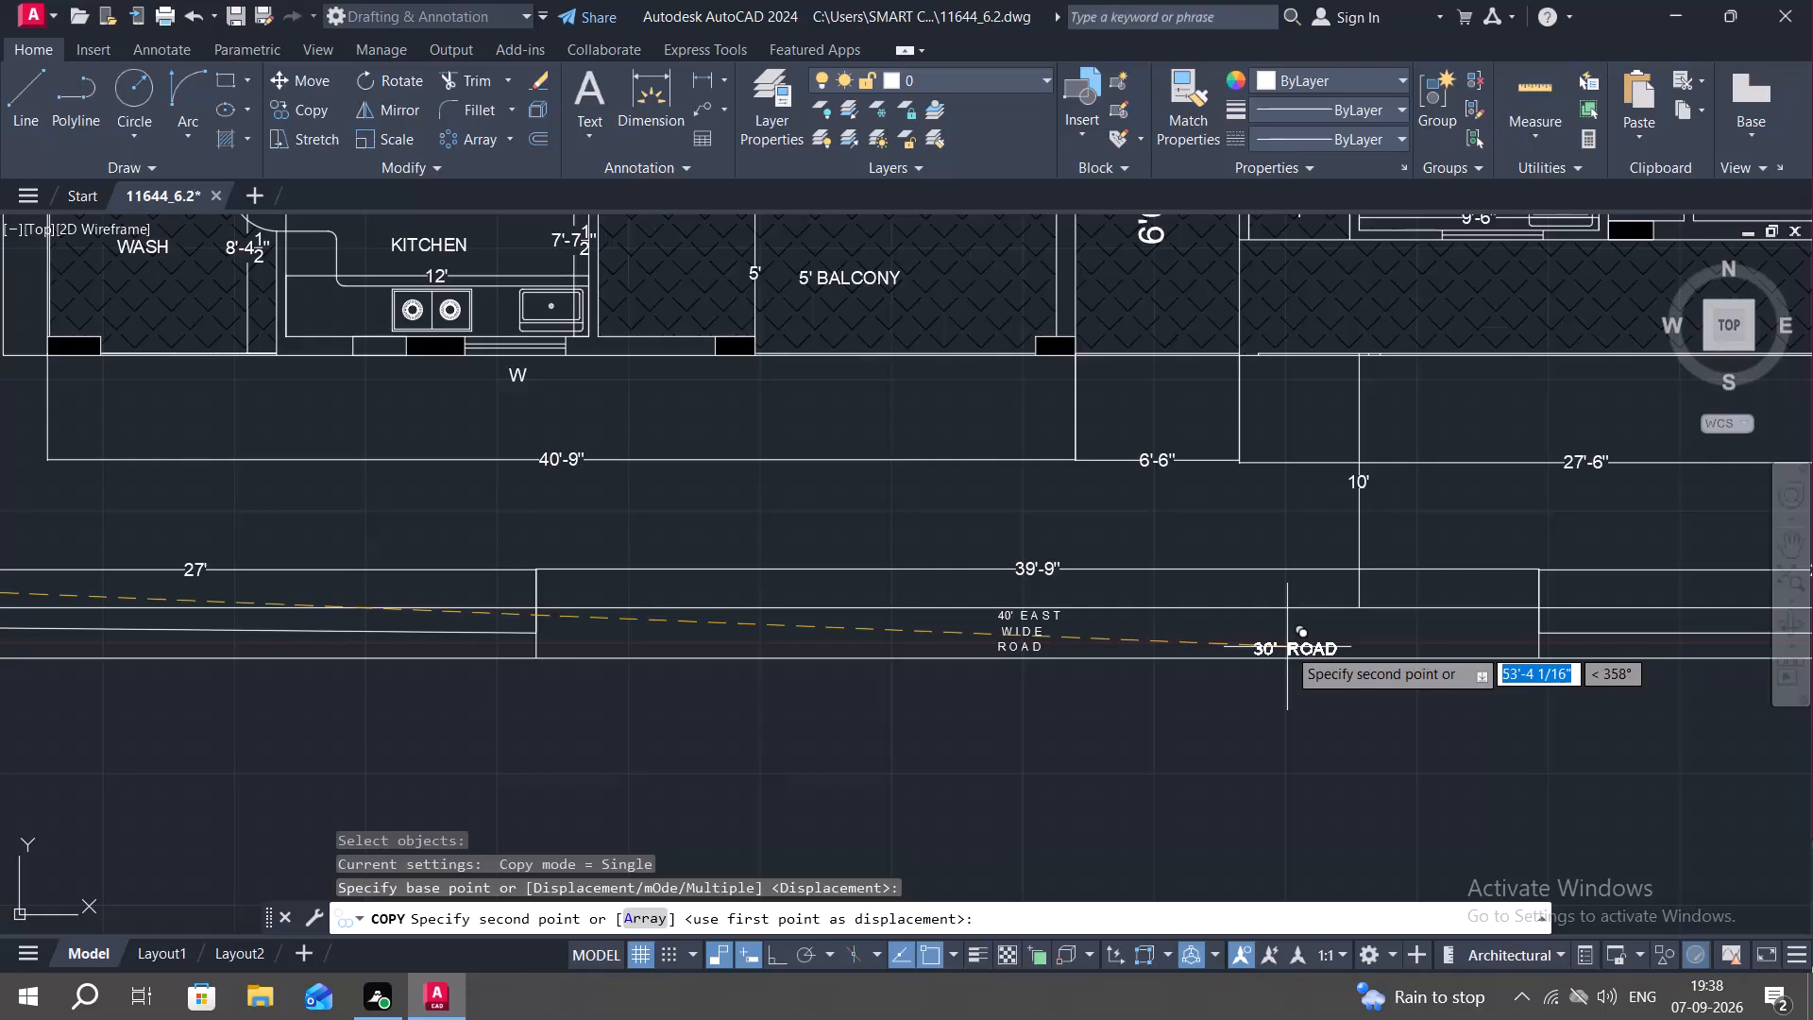
{"action": "middle_click_drag", "start_coordinate": [1367, 624], "coordinate": [876, 668]}
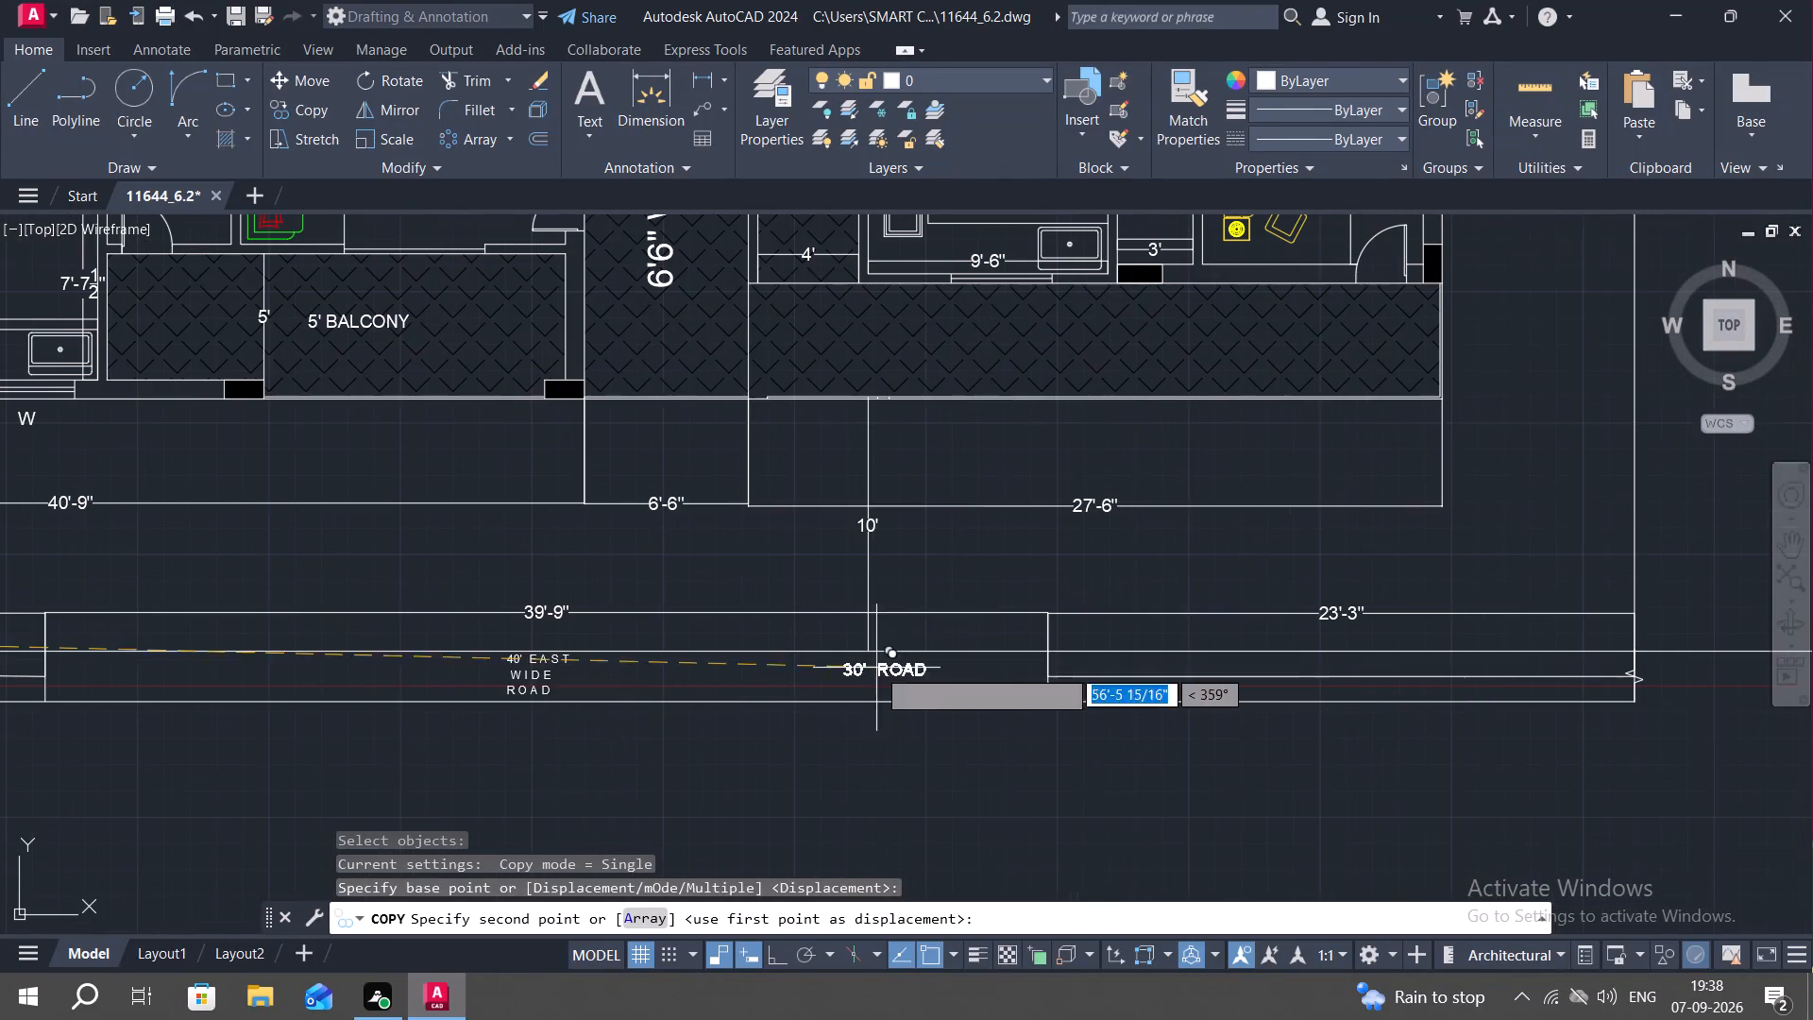
{"action": "scroll", "coordinate": [1511, 657], "scroll_direction": "up", "scroll_amount": 2}
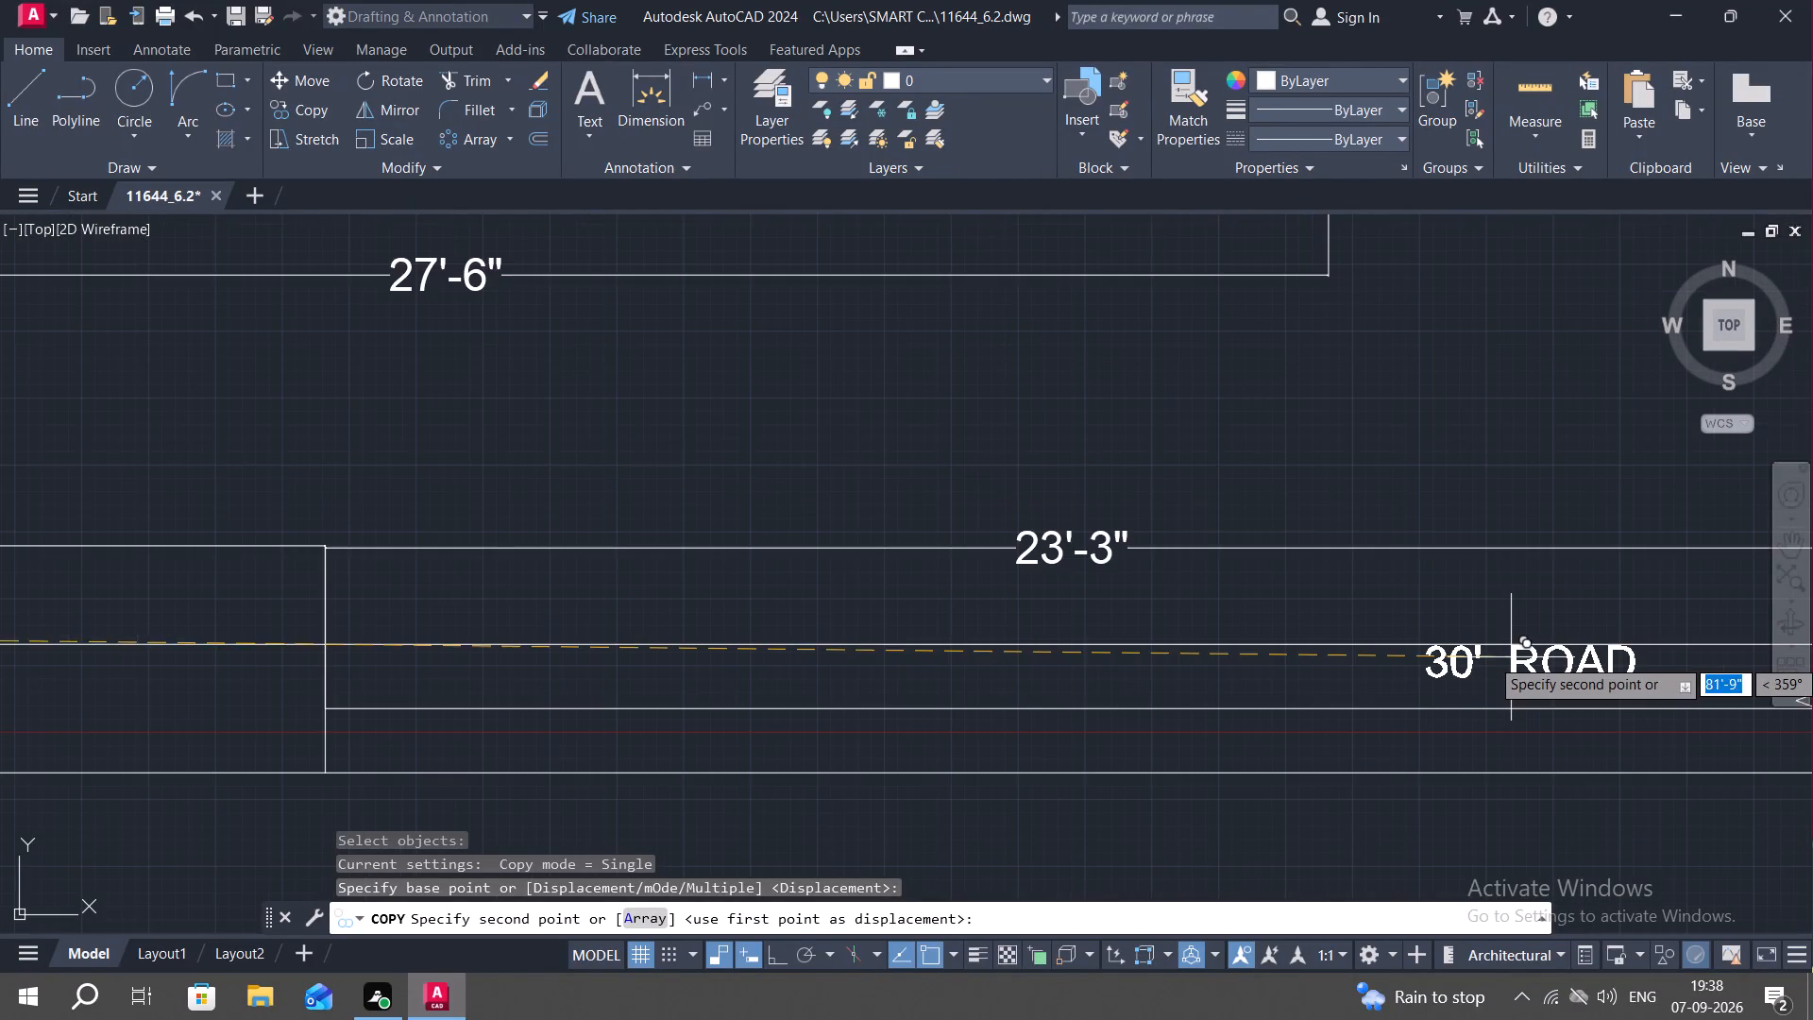
{"action": "middle_click_drag", "start_coordinate": [1512, 671], "coordinate": [901, 594]}
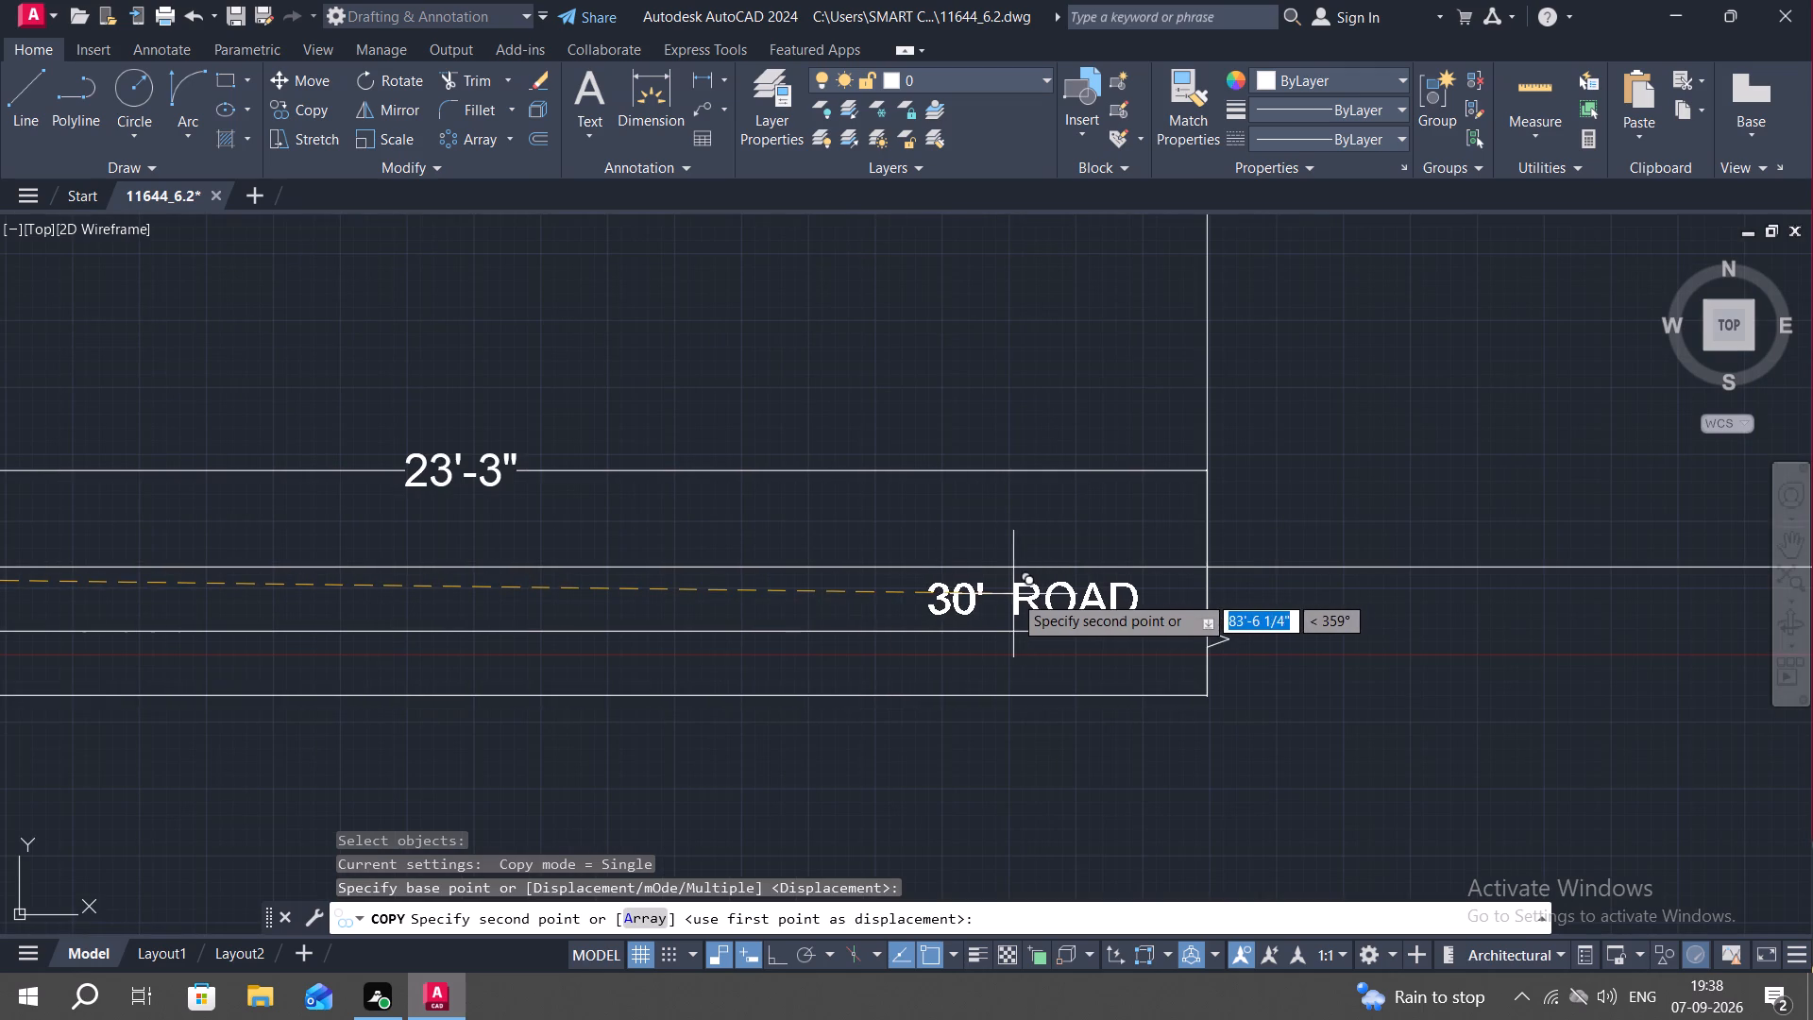
{"action": "left_click", "coordinate": [1021, 596]}
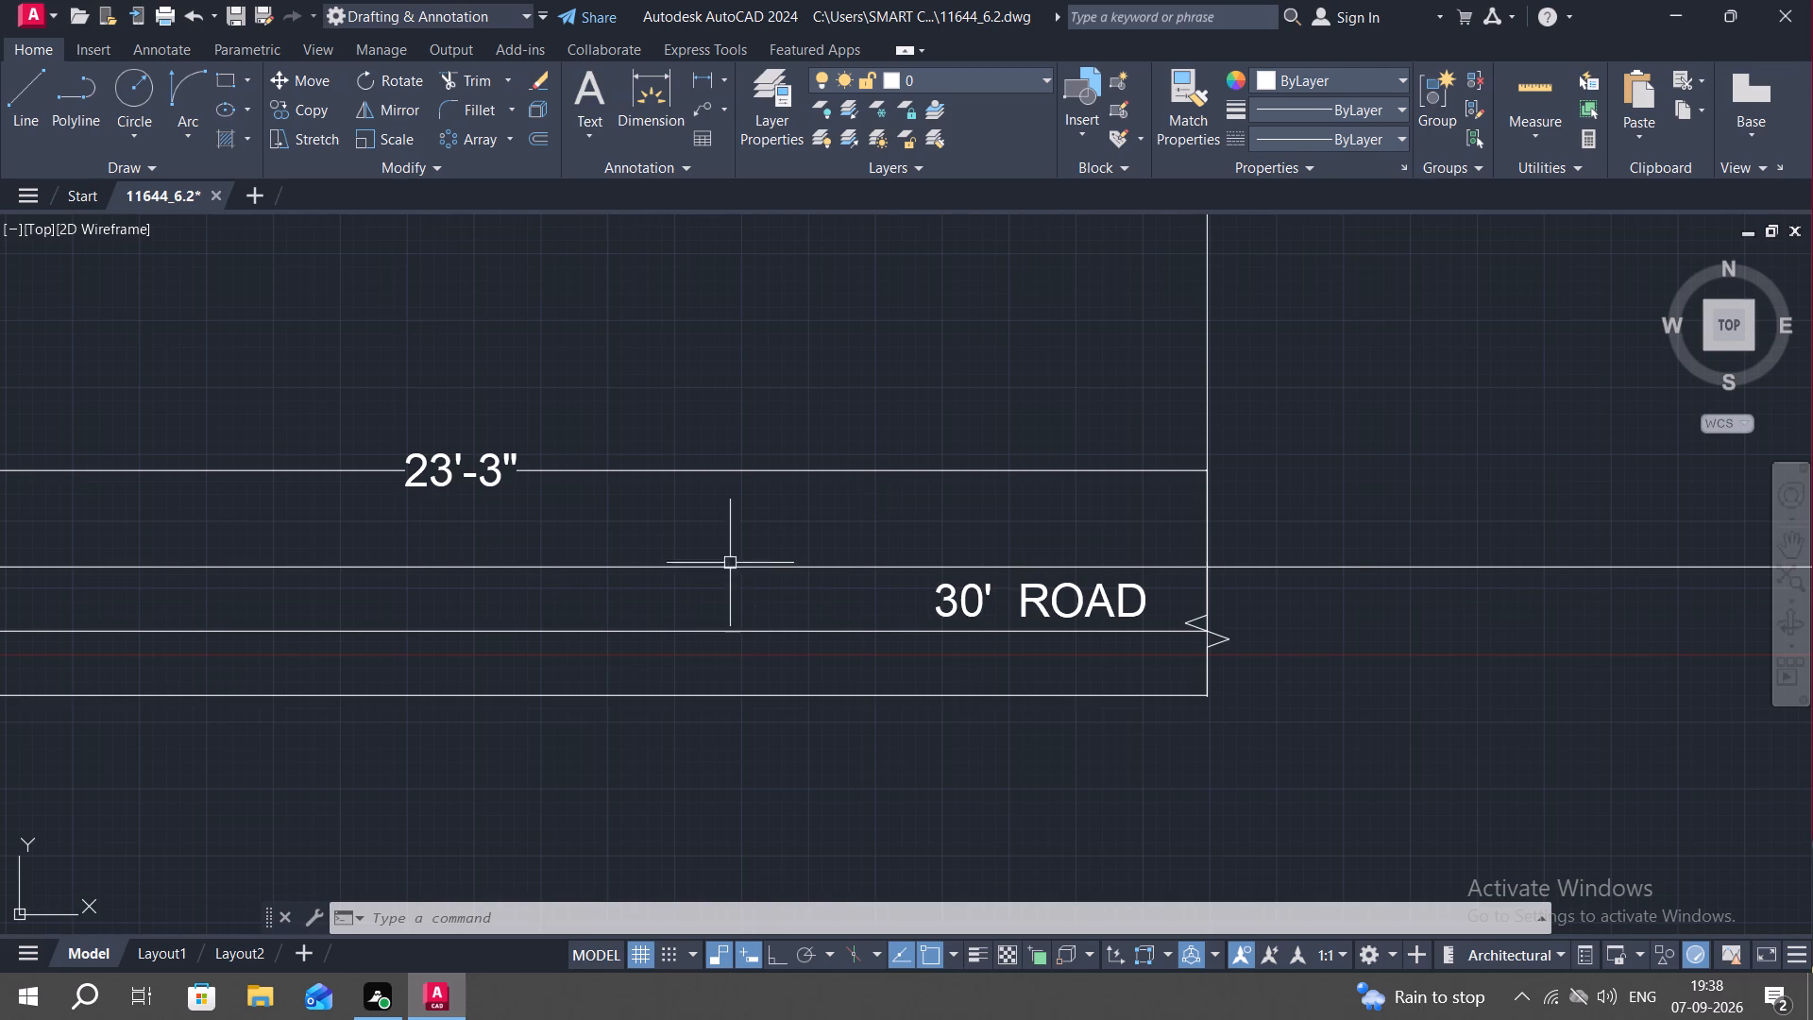
Delete the stray object lying in the empty area south of the floor plan.
{"action": "scroll", "coordinate": [739, 528], "scroll_direction": "down", "scroll_amount": 4}
{"action": "middle_click_drag", "start_coordinate": [777, 477], "coordinate": [887, 547]}
{"action": "scroll", "coordinate": [837, 504], "scroll_direction": "down", "scroll_amount": 2}
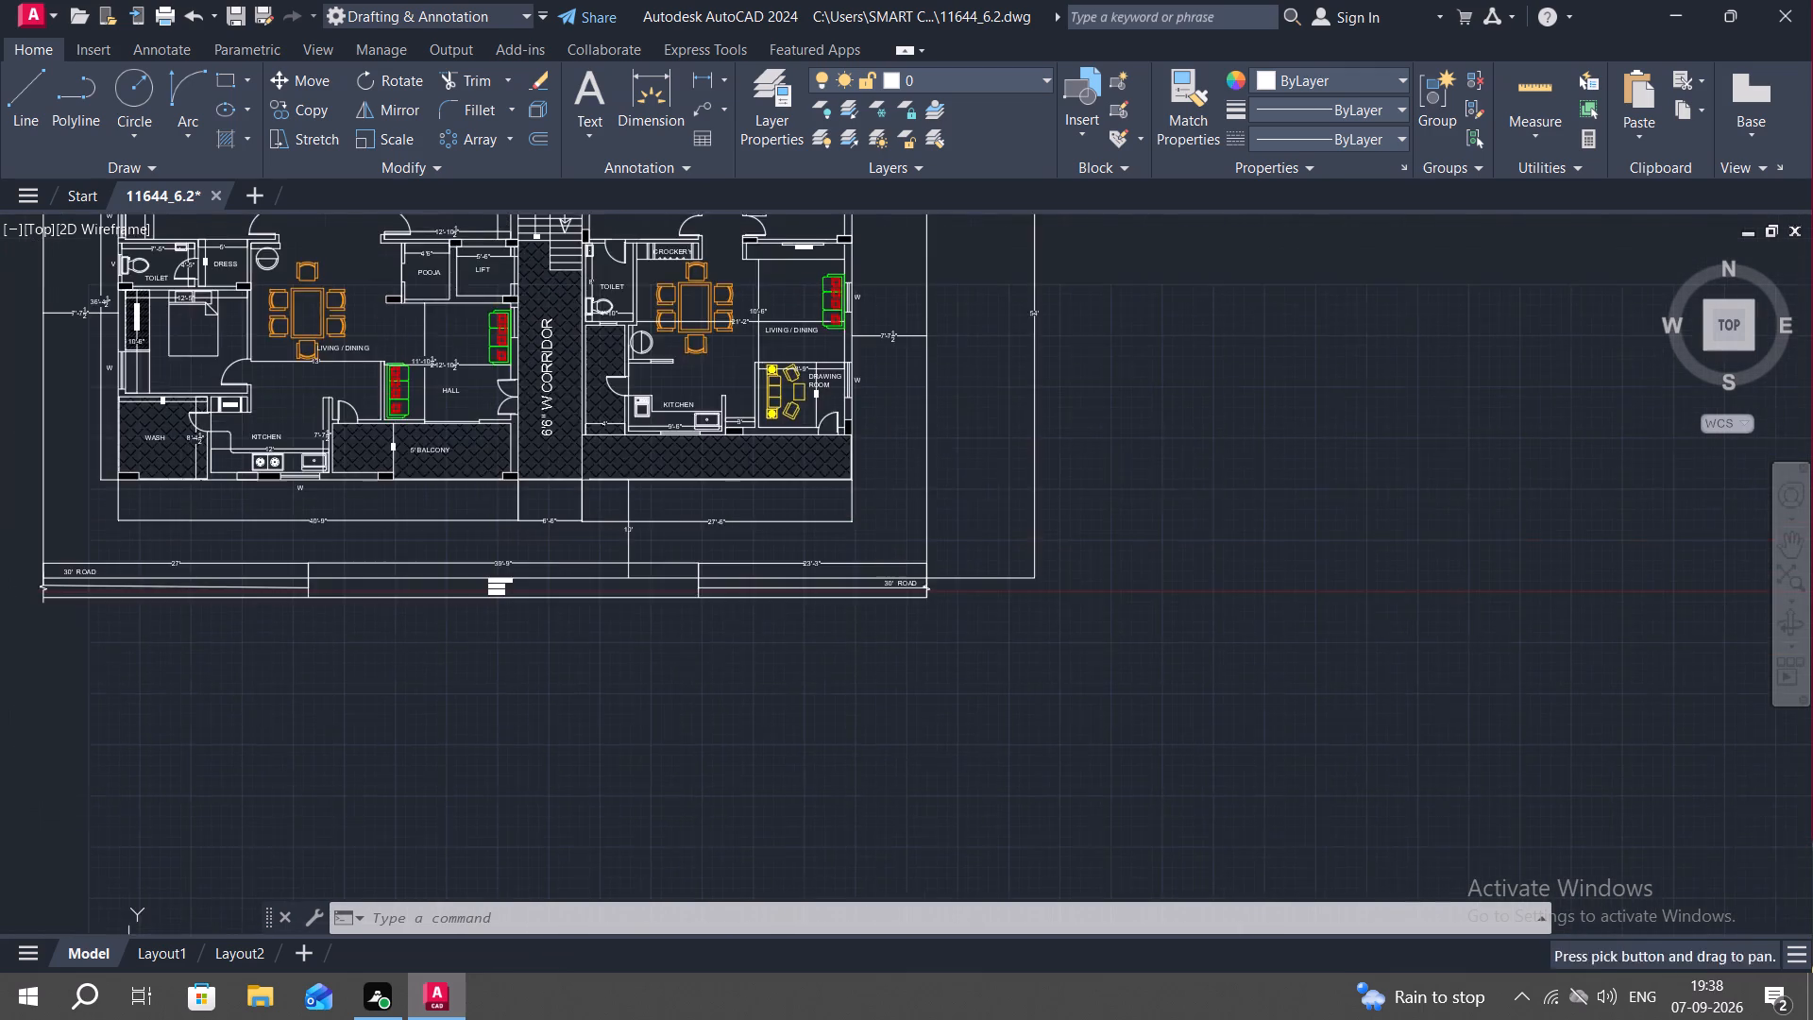
{"action": "left_click", "coordinate": [677, 666]}
{"action": "left_click", "coordinate": [834, 749]}
{"action": "key", "text": "Delete"}
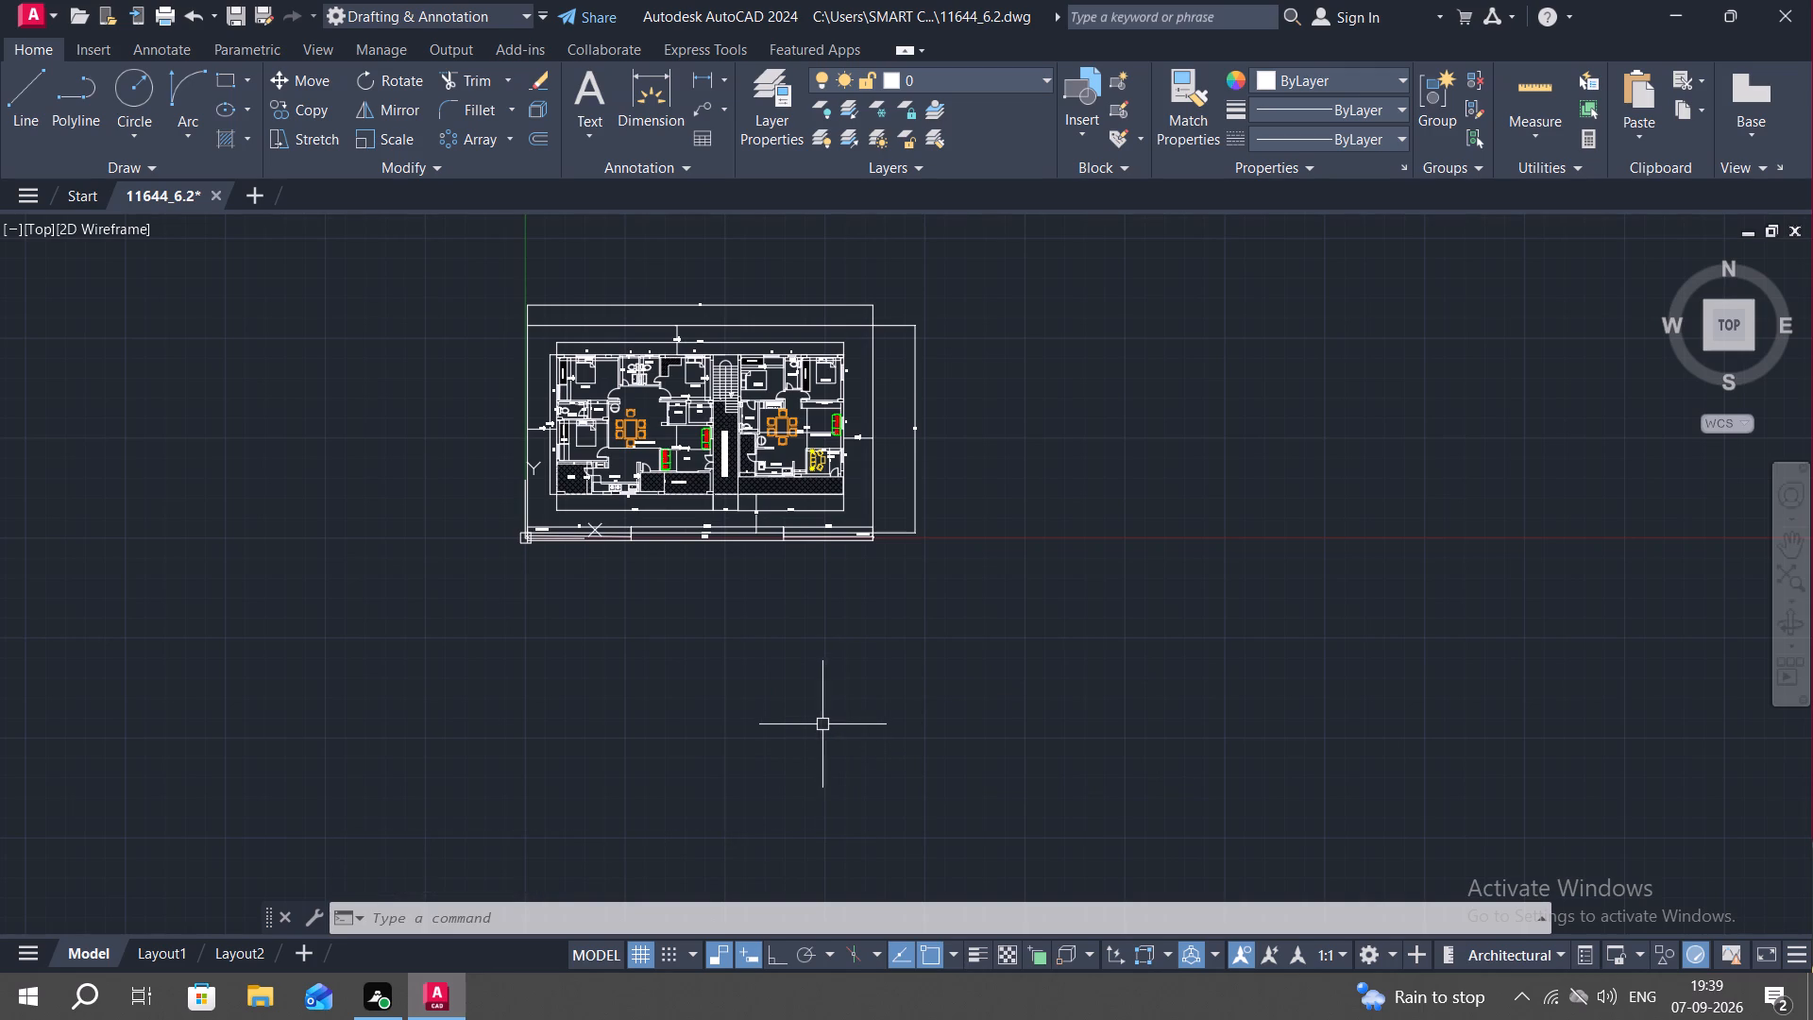
Set up a plot using DWG To PDF.pc3 with a window plot area enclosing the whole floor plan.
{"action": "scroll", "coordinate": [730, 658], "scroll_direction": "down", "scroll_amount": 1}
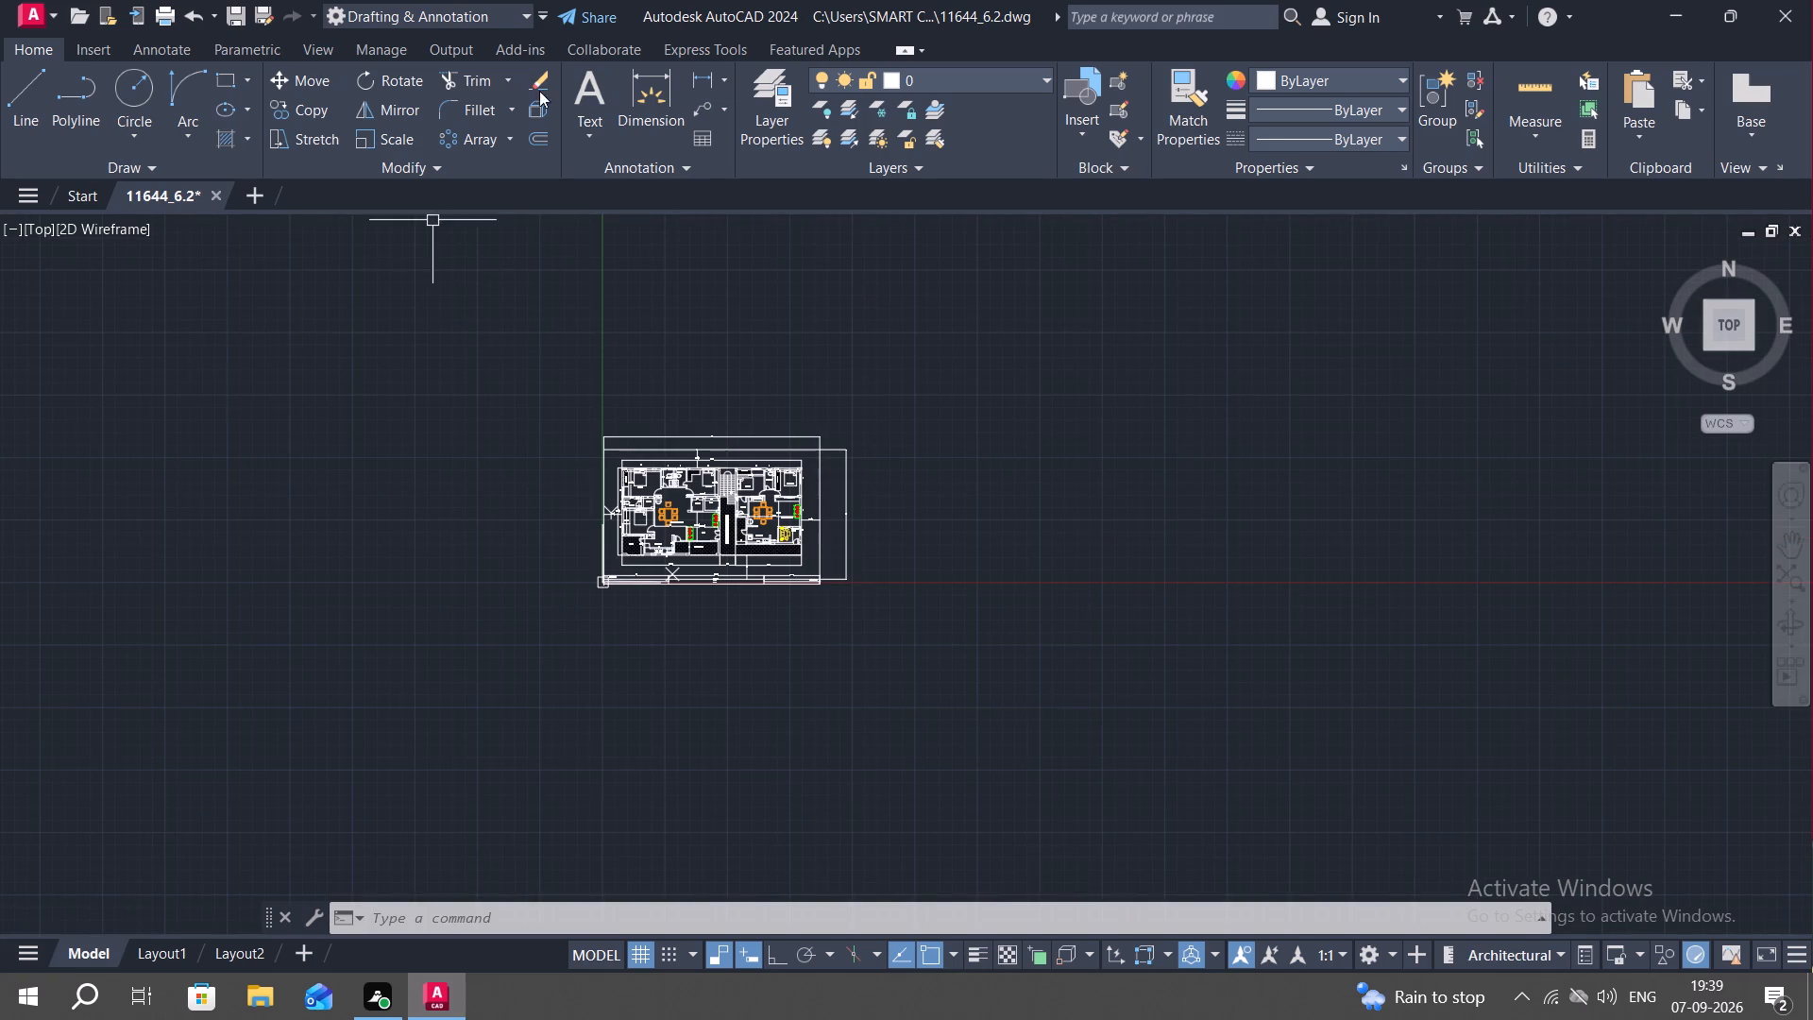
{"action": "key", "text": "ctrl+p"}
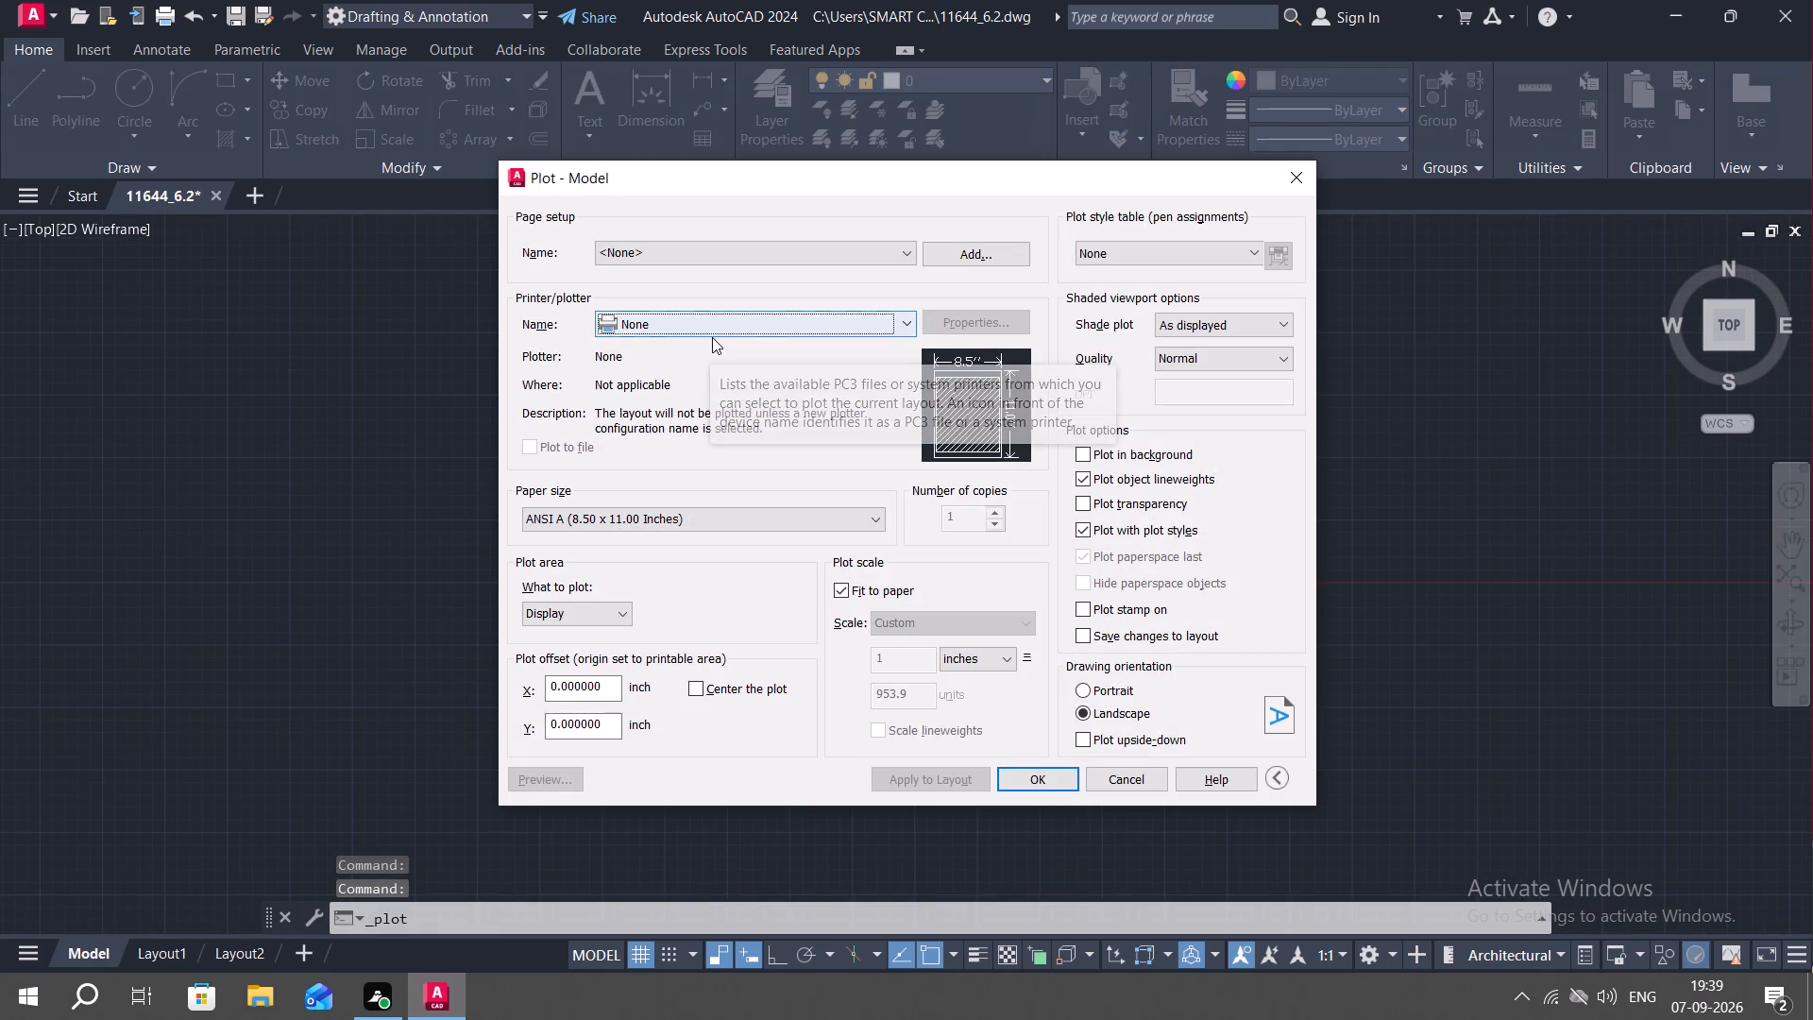
{"action": "left_click", "coordinate": [713, 323]}
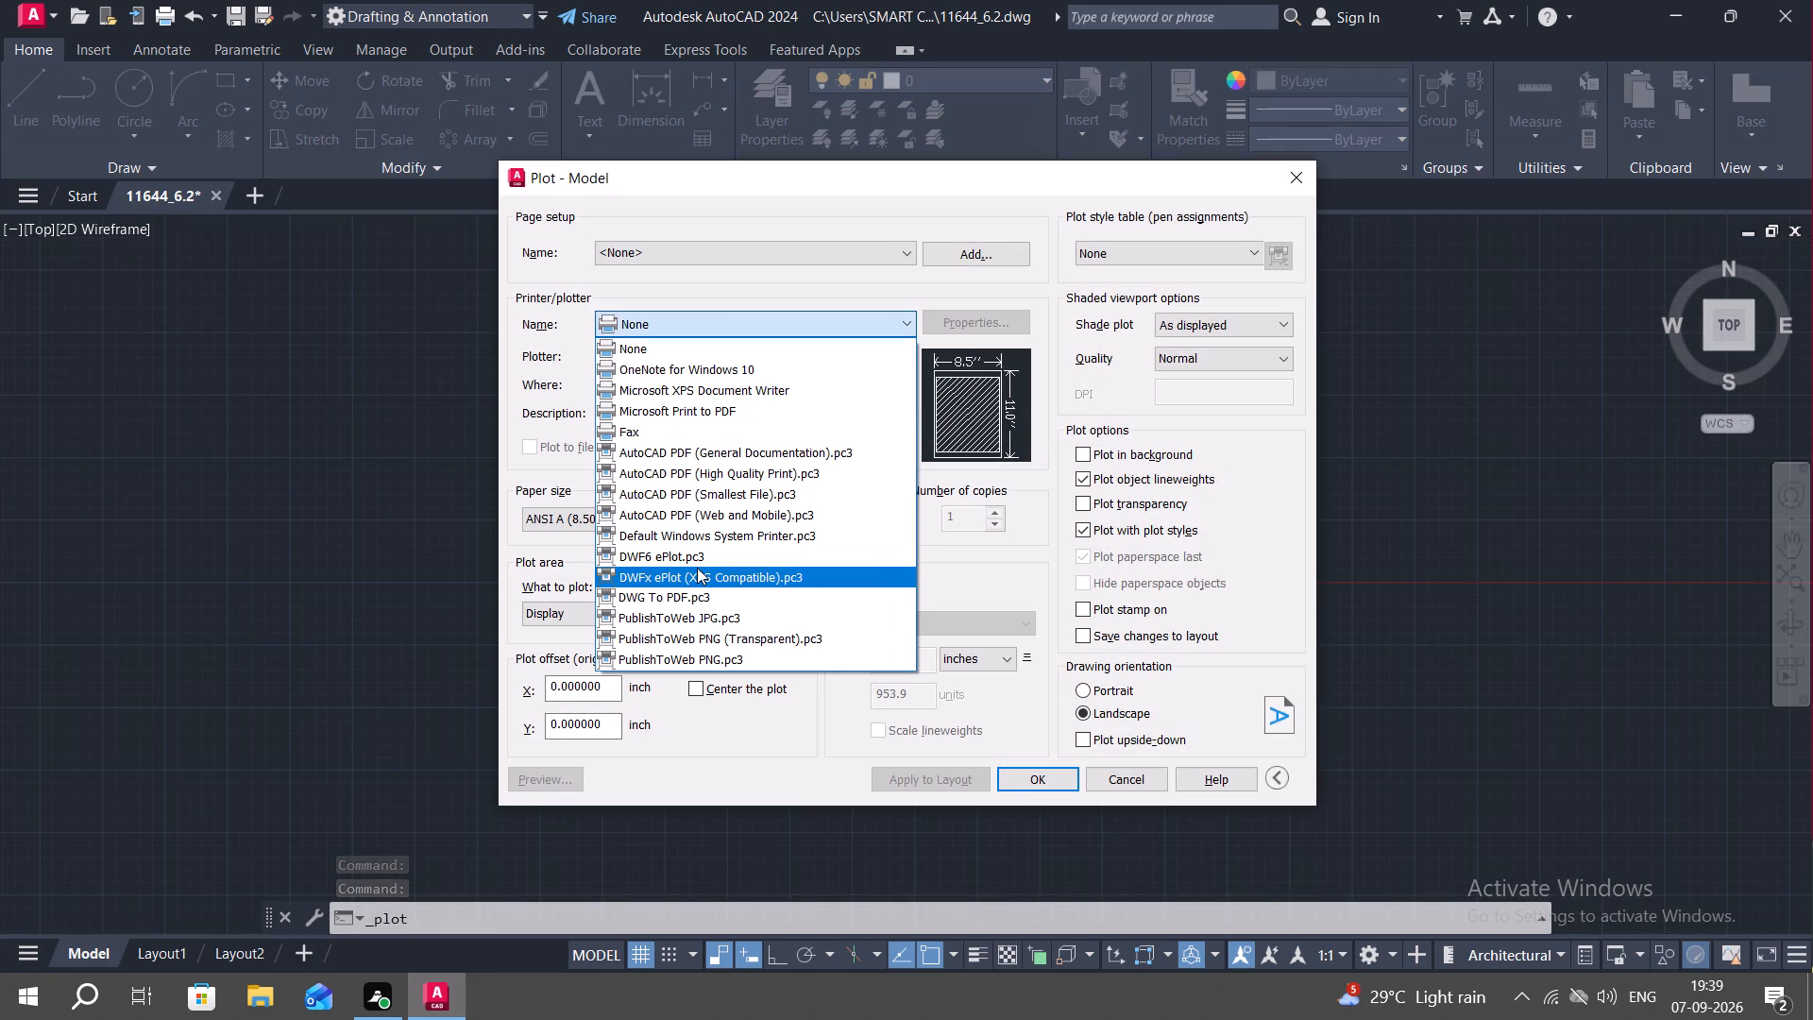
{"action": "left_click", "coordinate": [706, 599]}
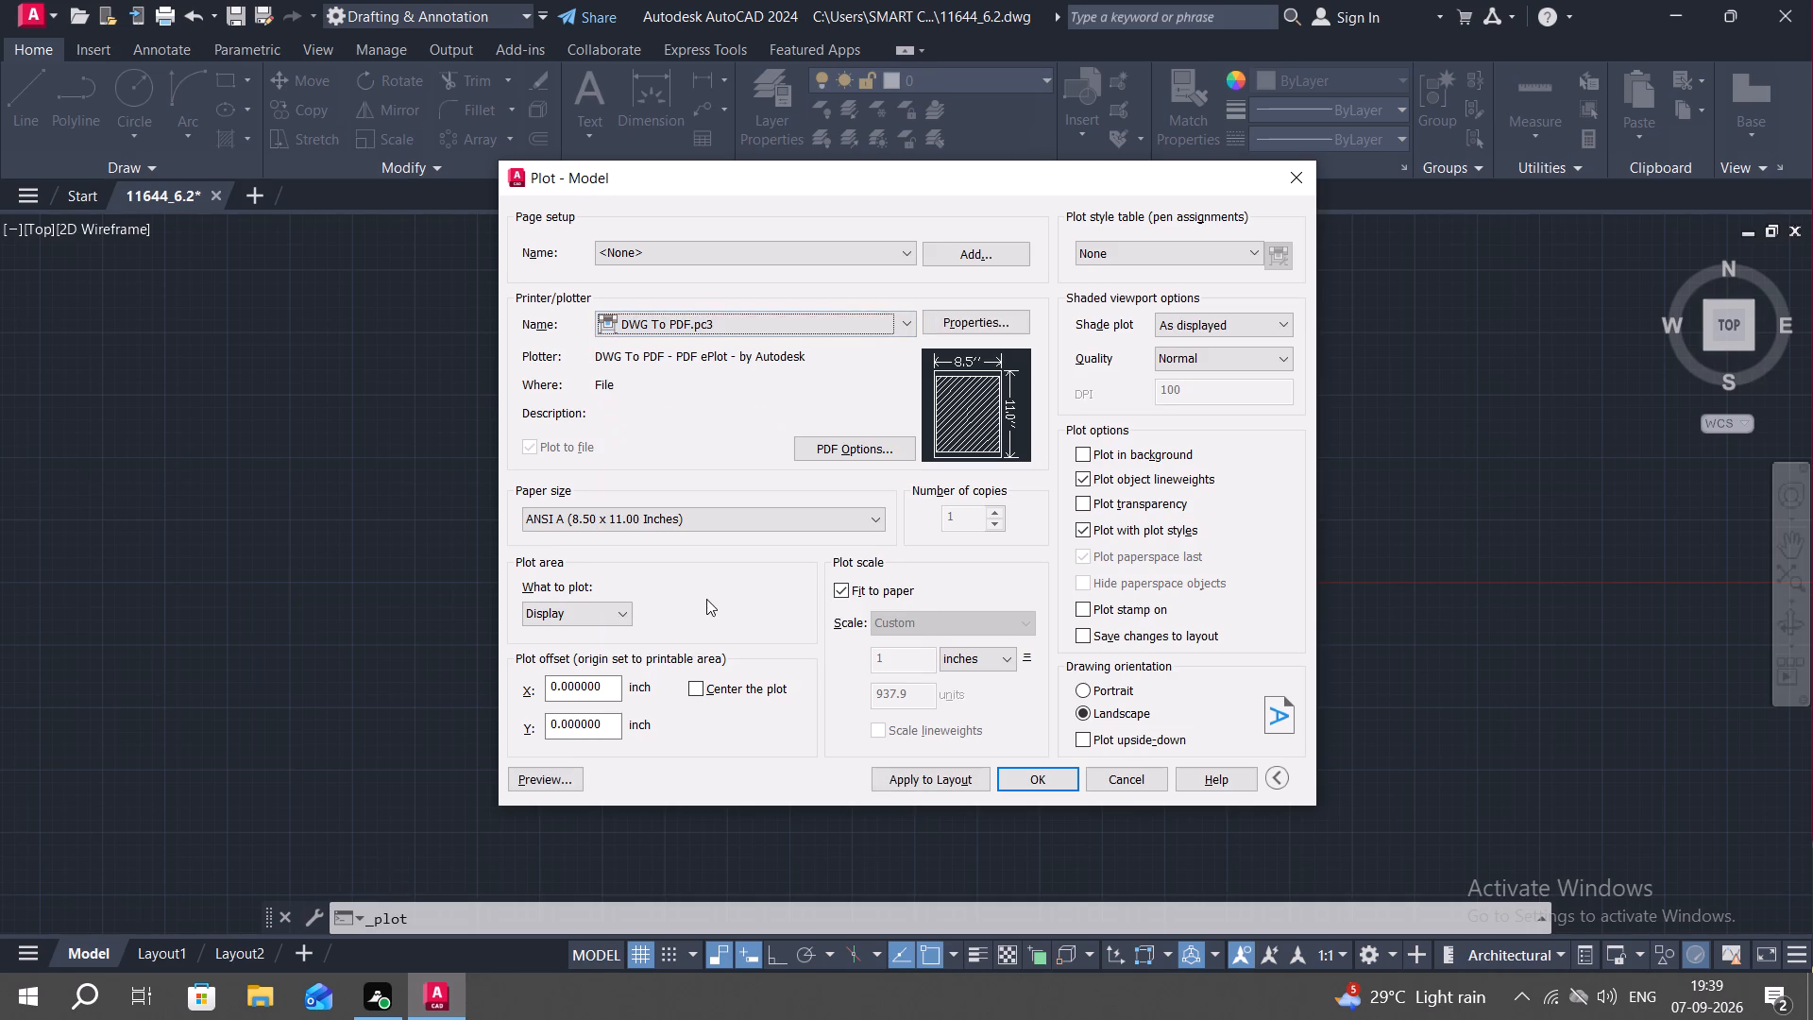
{"action": "left_click", "coordinate": [579, 621]}
{"action": "left_click", "coordinate": [583, 684]}
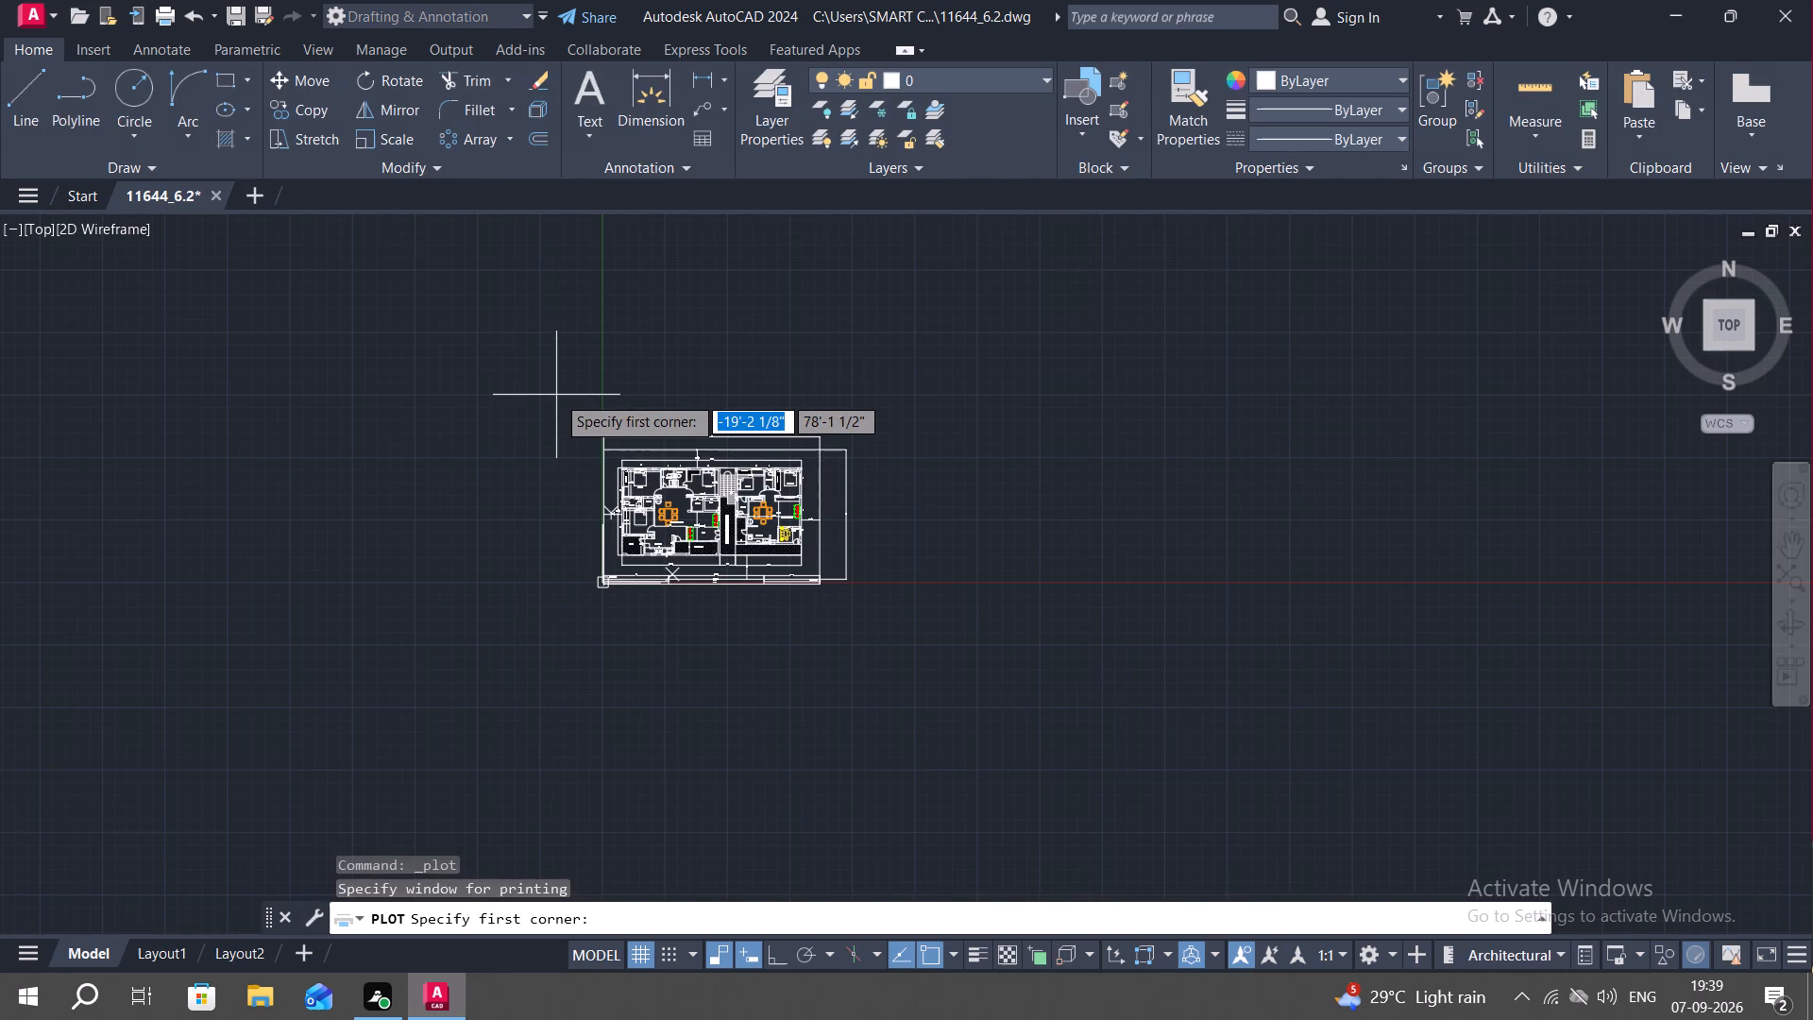
{"action": "left_click", "coordinate": [556, 395]}
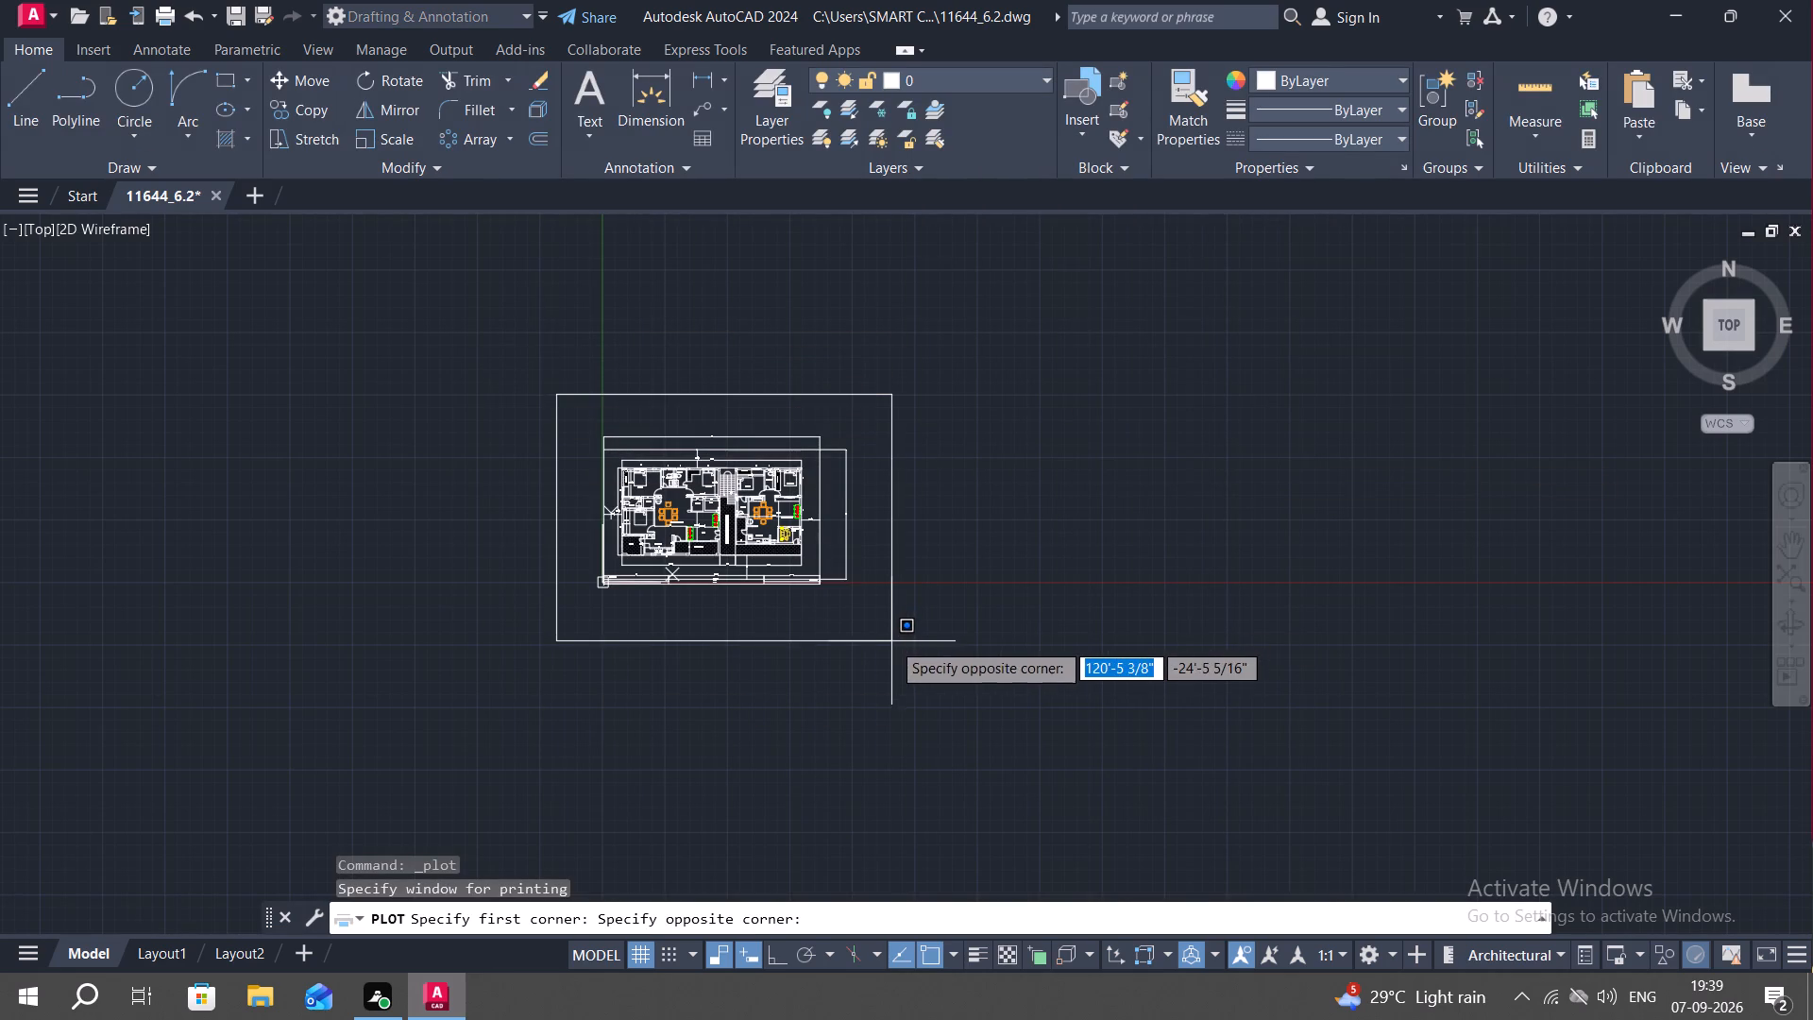
{"action": "left_click", "coordinate": [883, 642]}
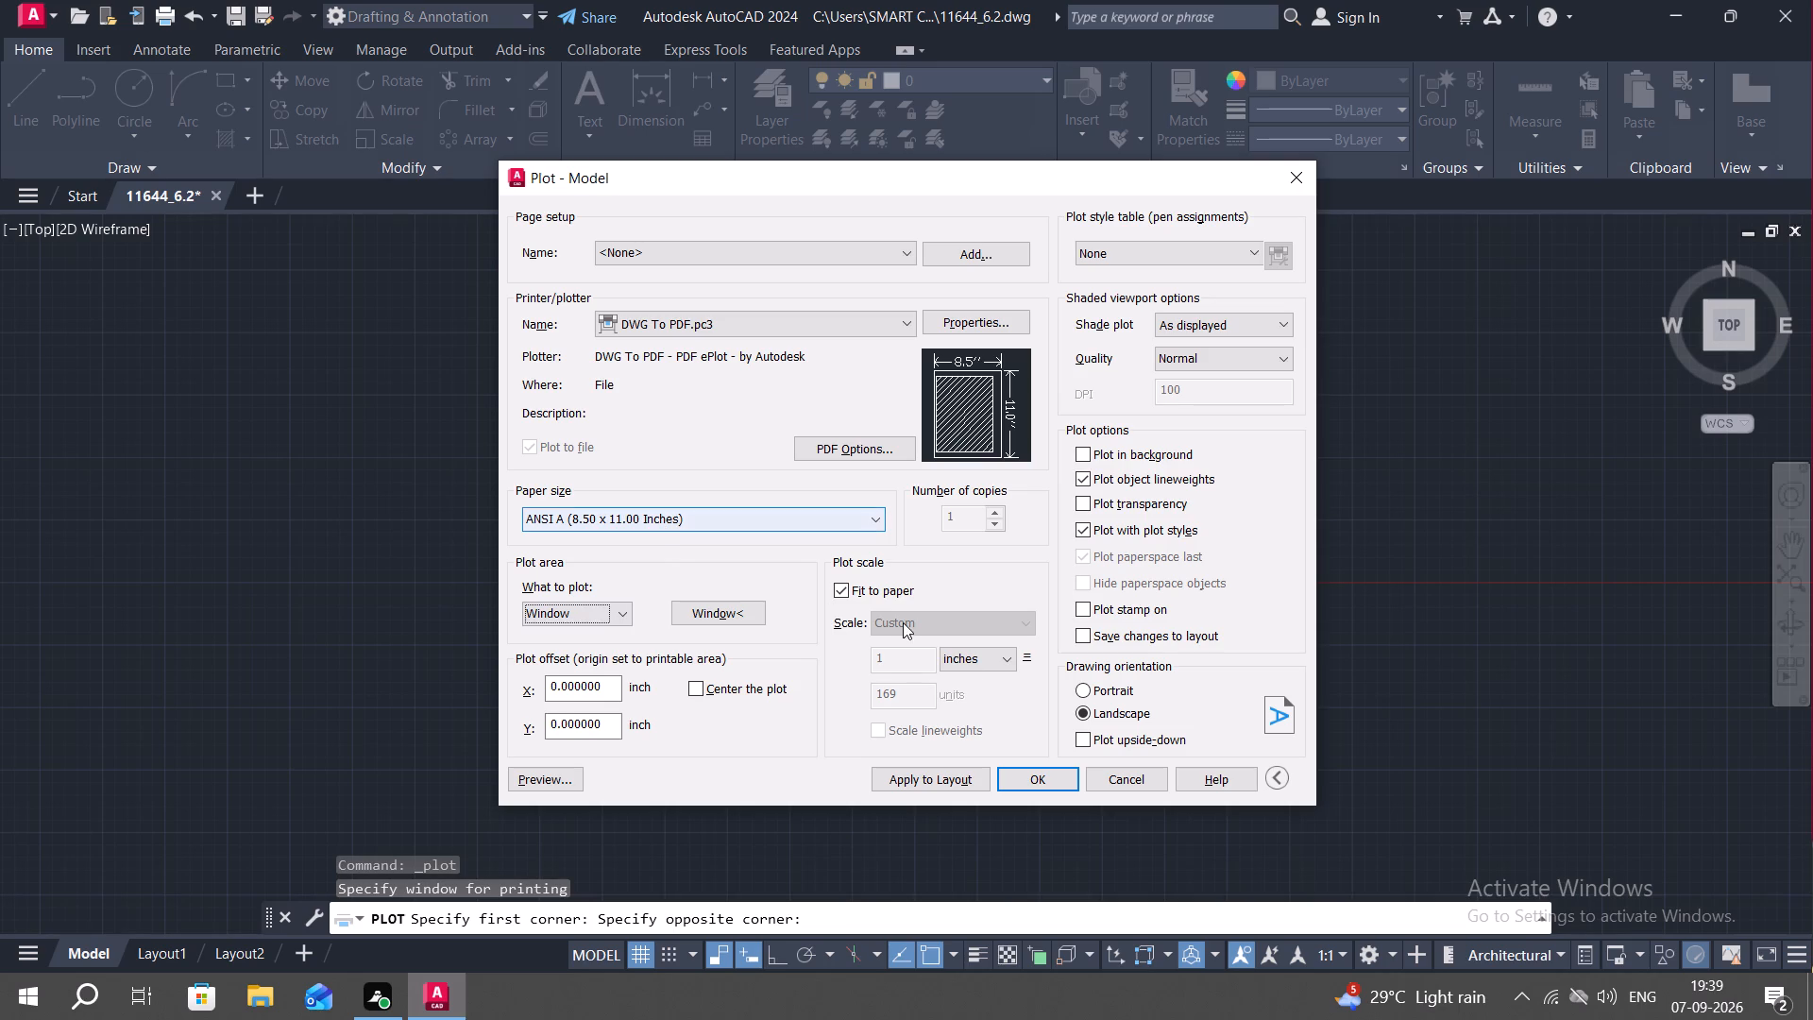
Preview the plot of the floor plan.
{"action": "left_click", "coordinate": [551, 778]}
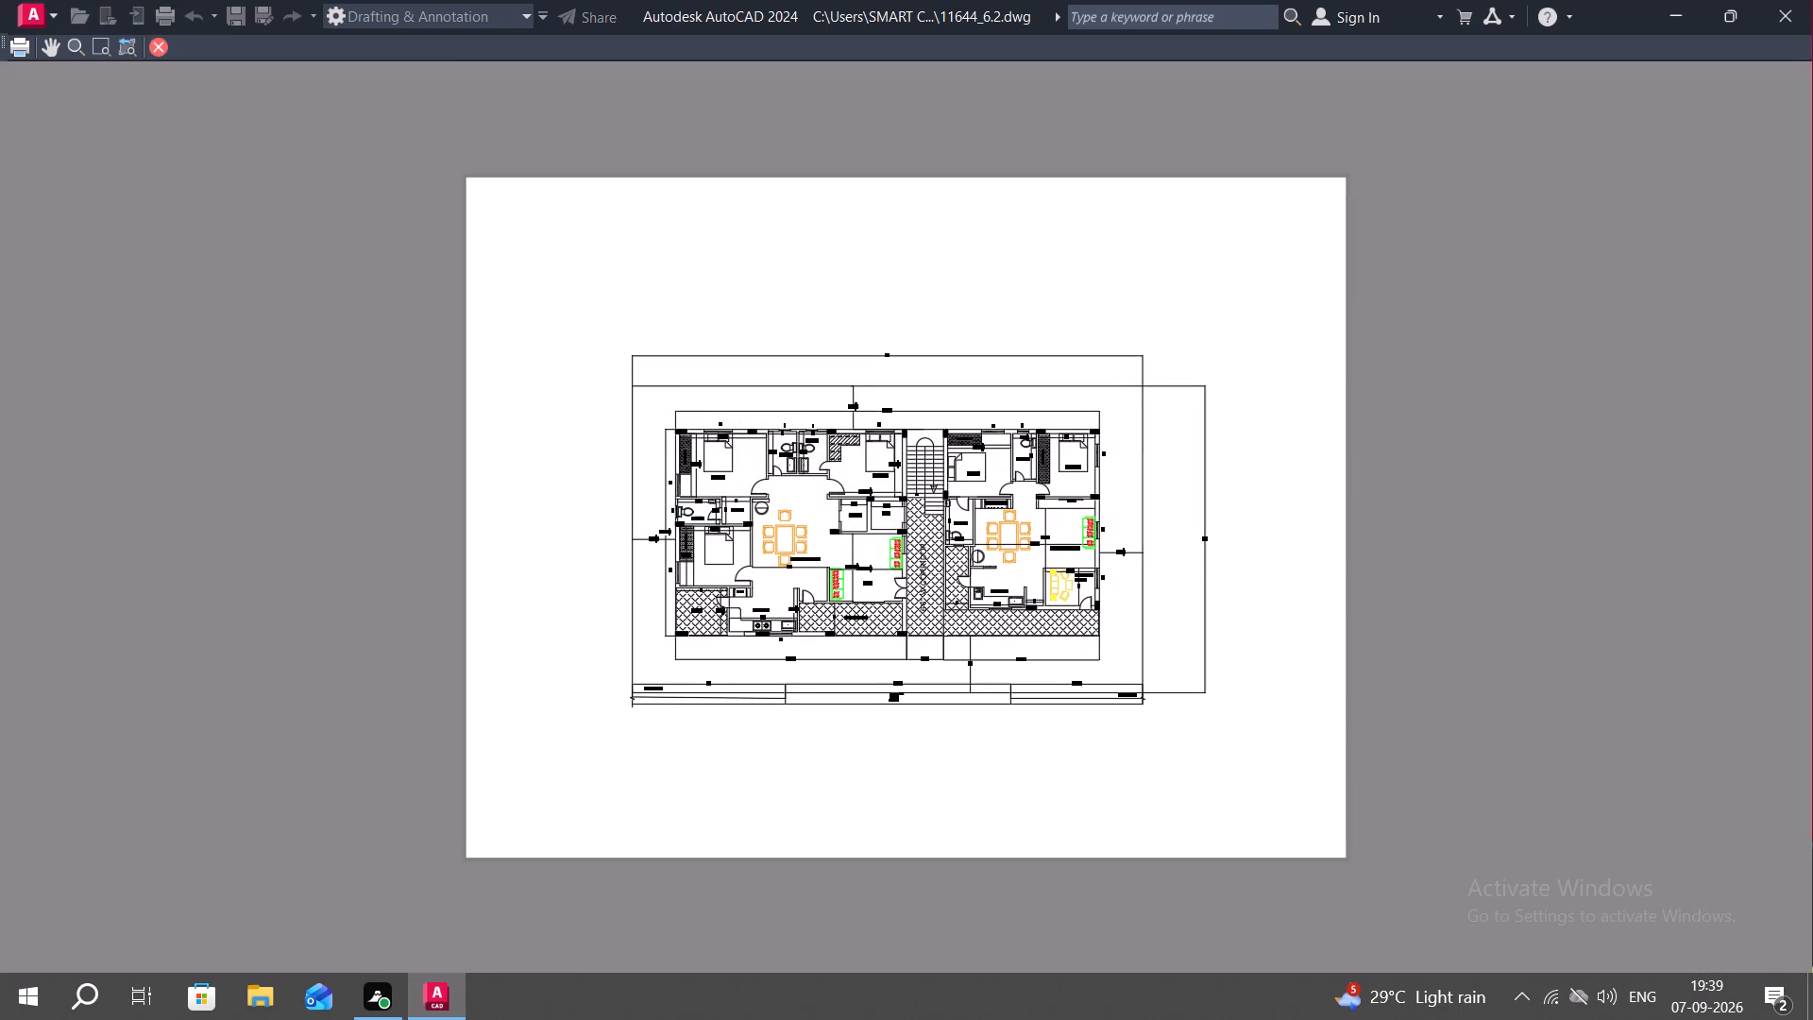
Examine the plot preview closely, checking the room labels, dimensions, hatches and road labels across both units.
{"action": "scroll", "coordinate": [715, 637], "scroll_direction": "up", "scroll_amount": 2}
{"action": "scroll", "coordinate": [713, 638], "scroll_direction": "down", "scroll_amount": 1}
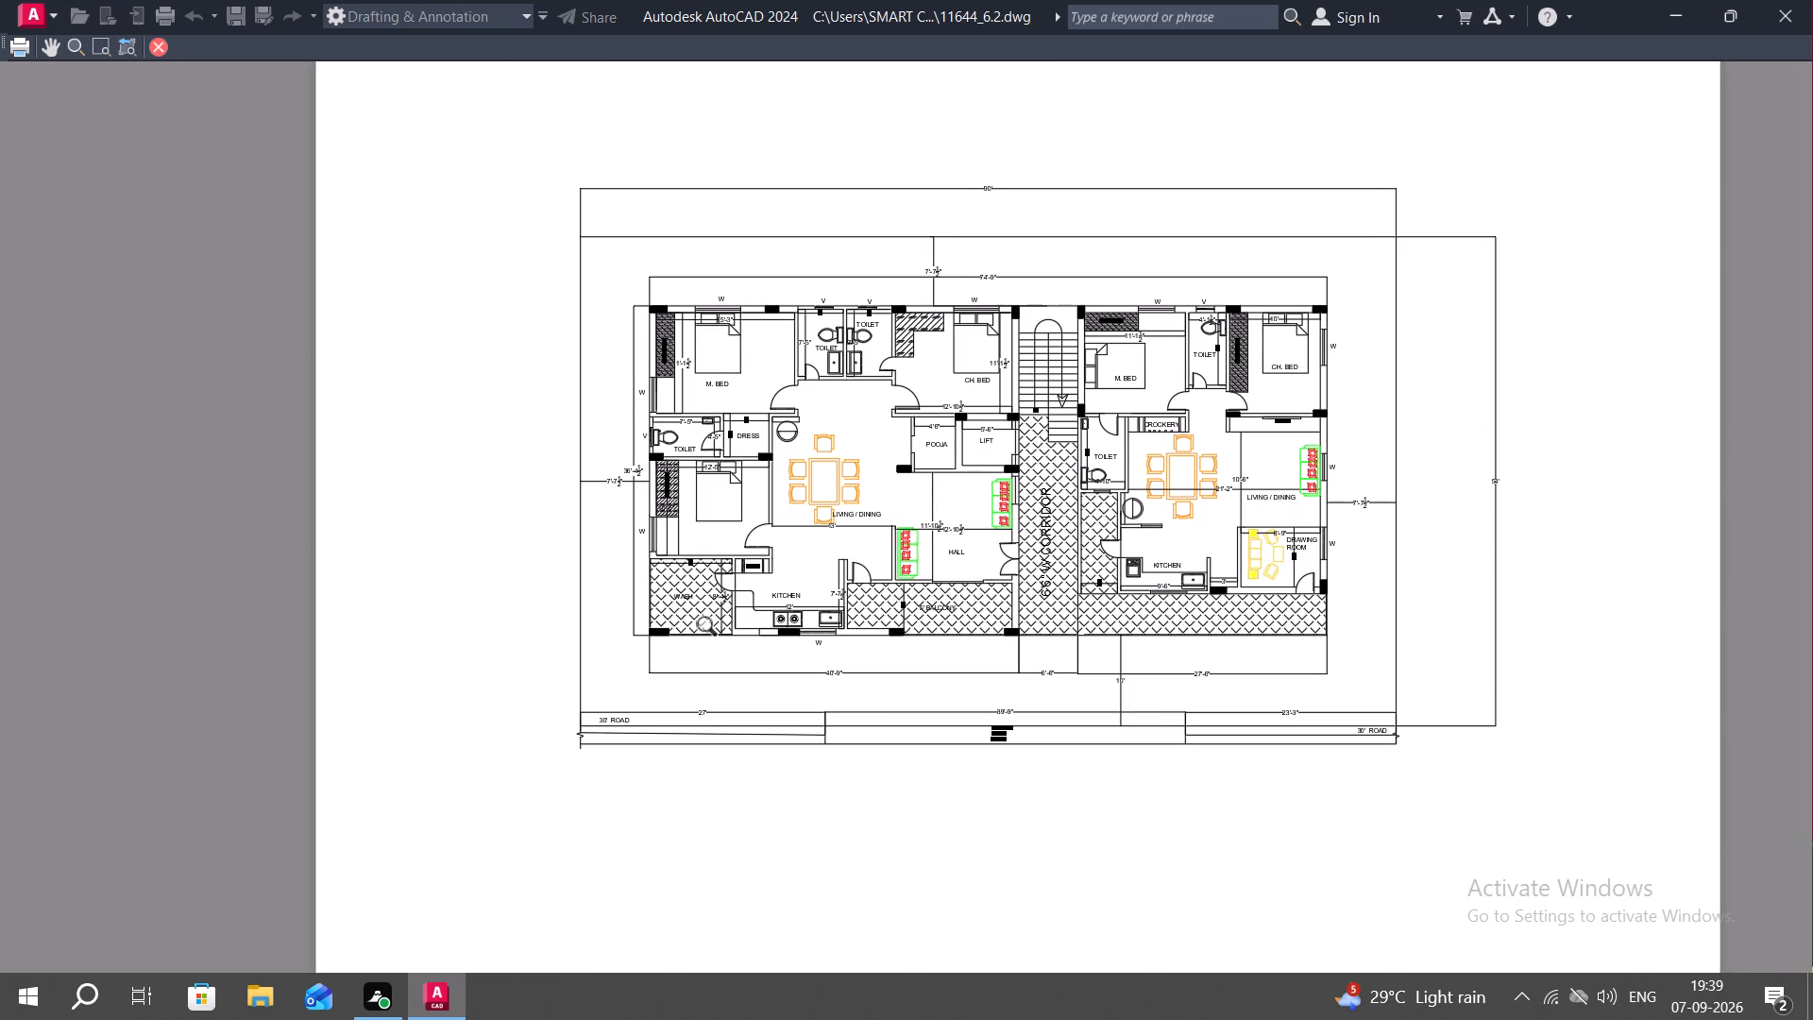
{"action": "middle_click_drag", "start_coordinate": [703, 626], "coordinate": [596, 648]}
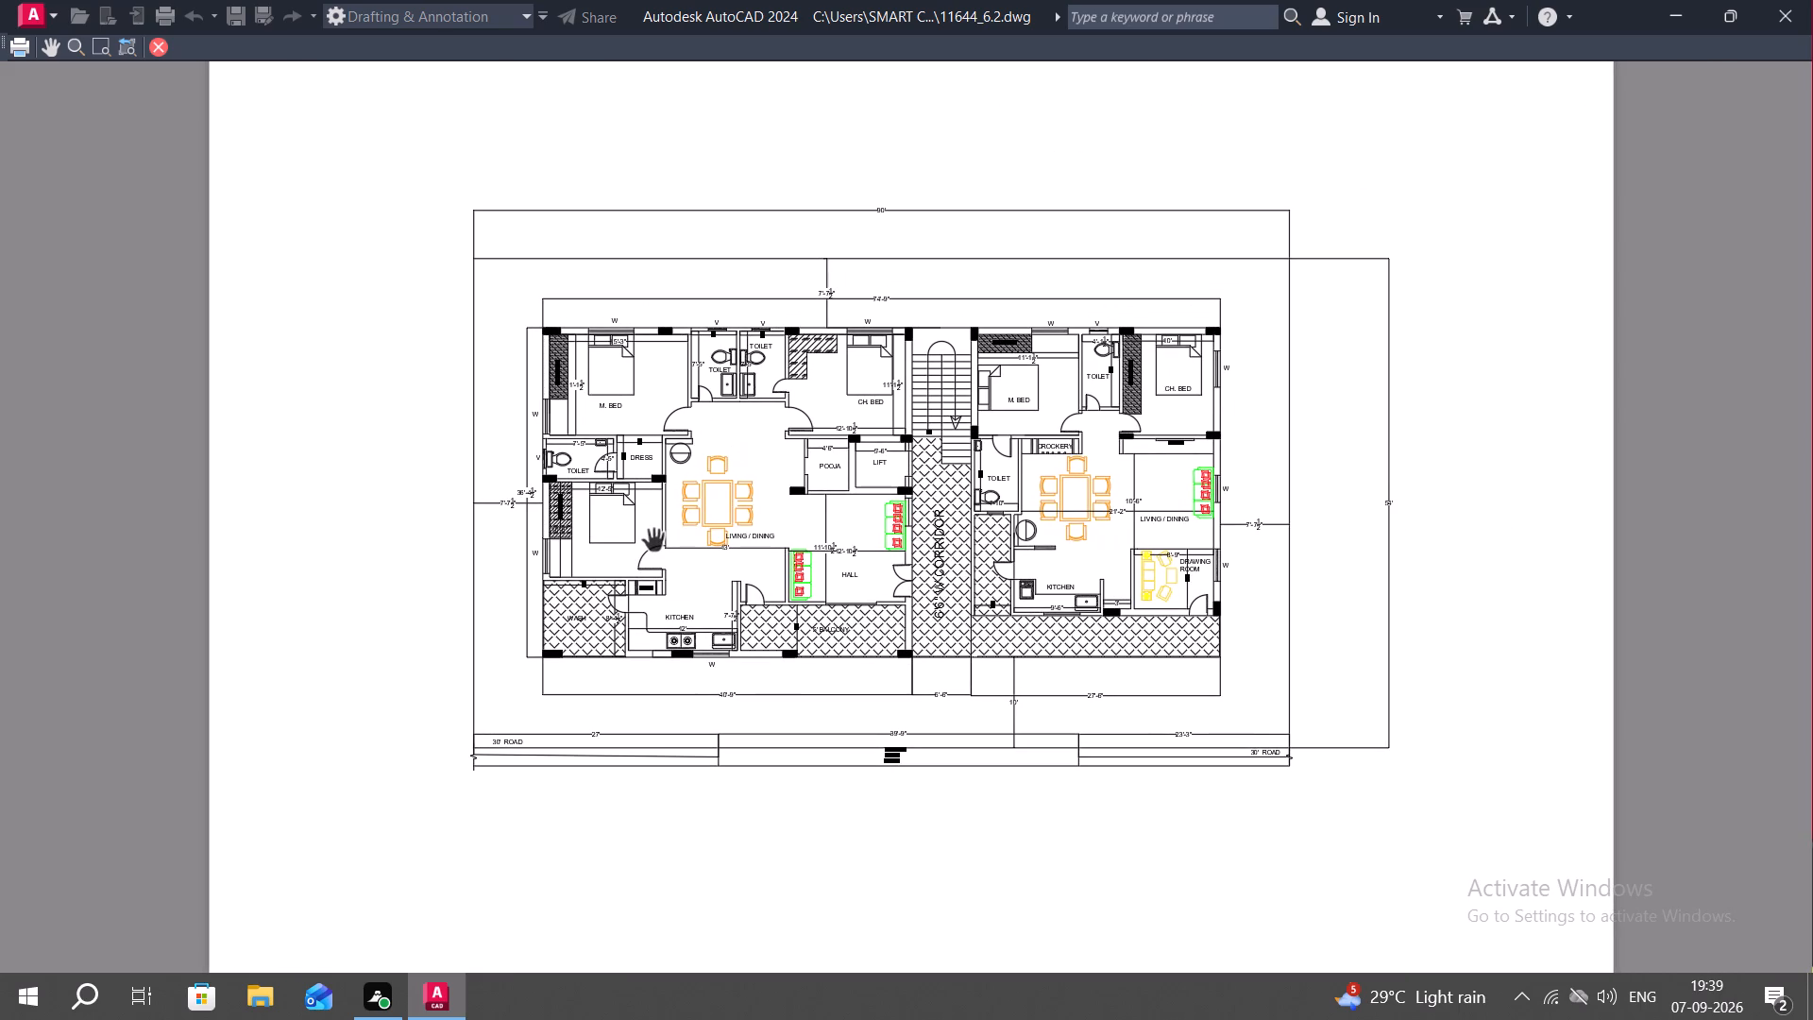
{"action": "scroll", "coordinate": [655, 538], "scroll_direction": "up", "scroll_amount": 1}
{"action": "middle_click_drag", "start_coordinate": [650, 538], "coordinate": [558, 573]}
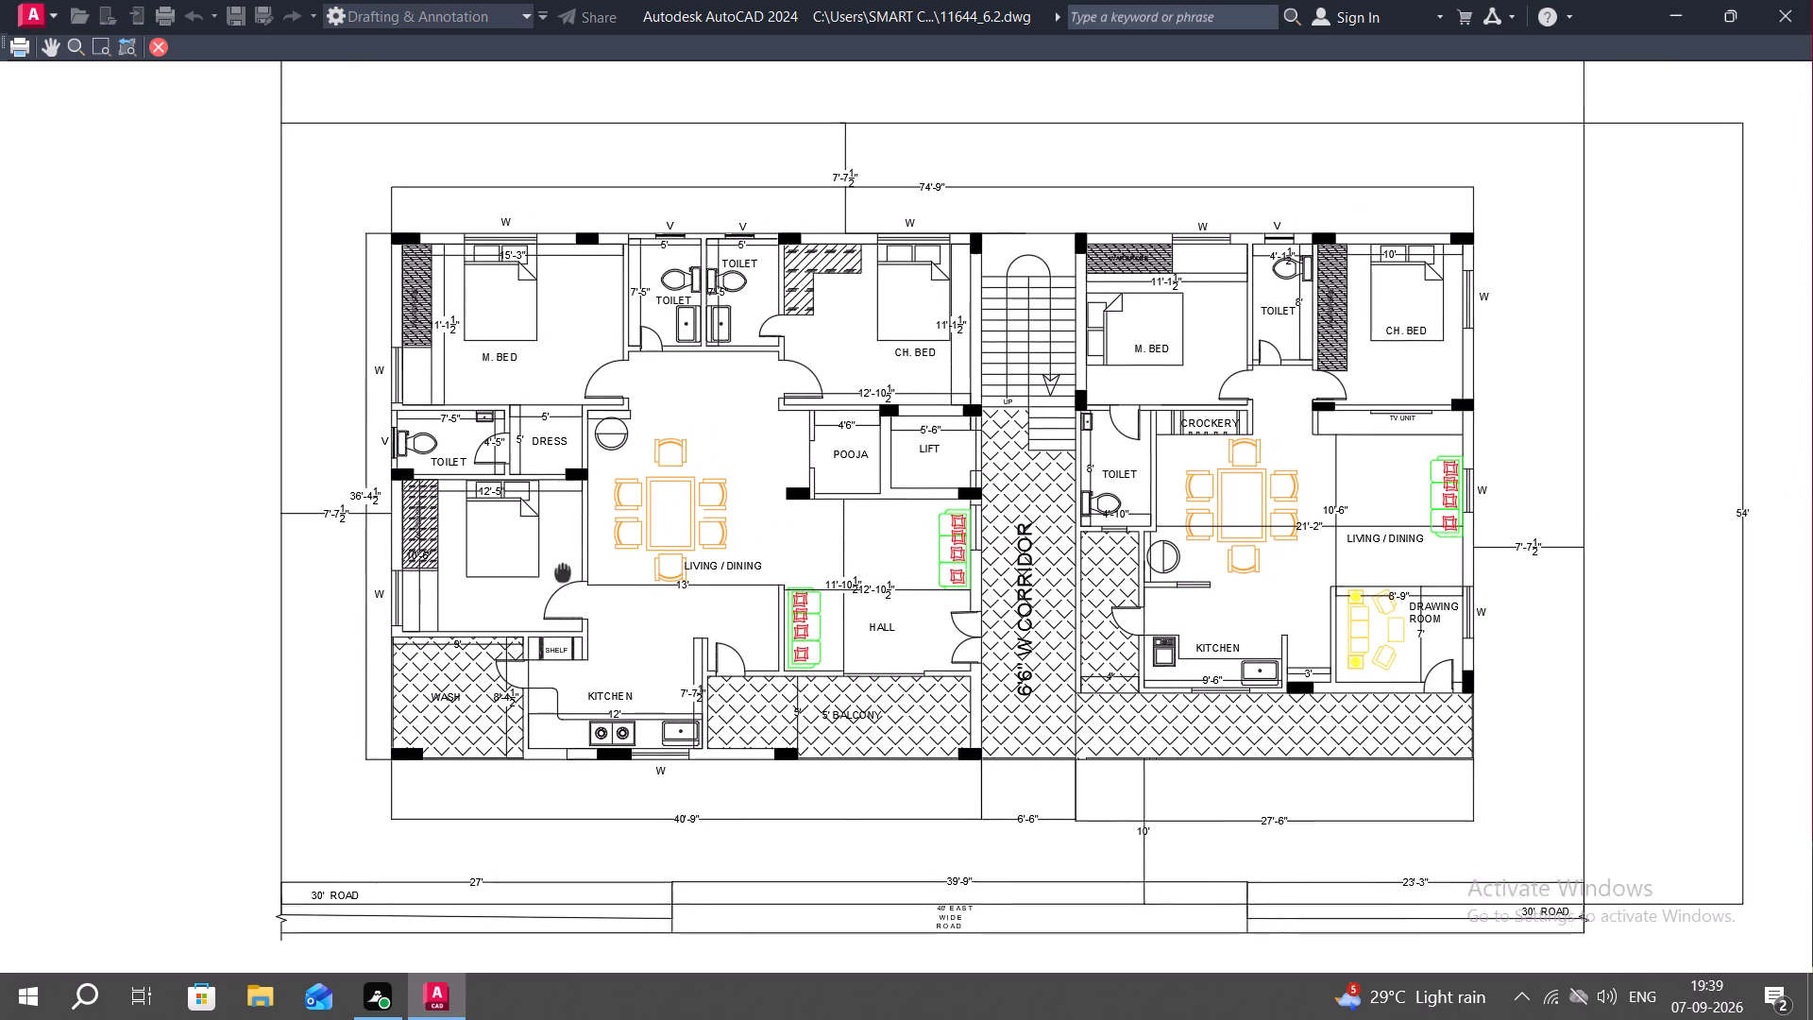
{"action": "middle_click_drag", "start_coordinate": [558, 573], "coordinate": [533, 564]}
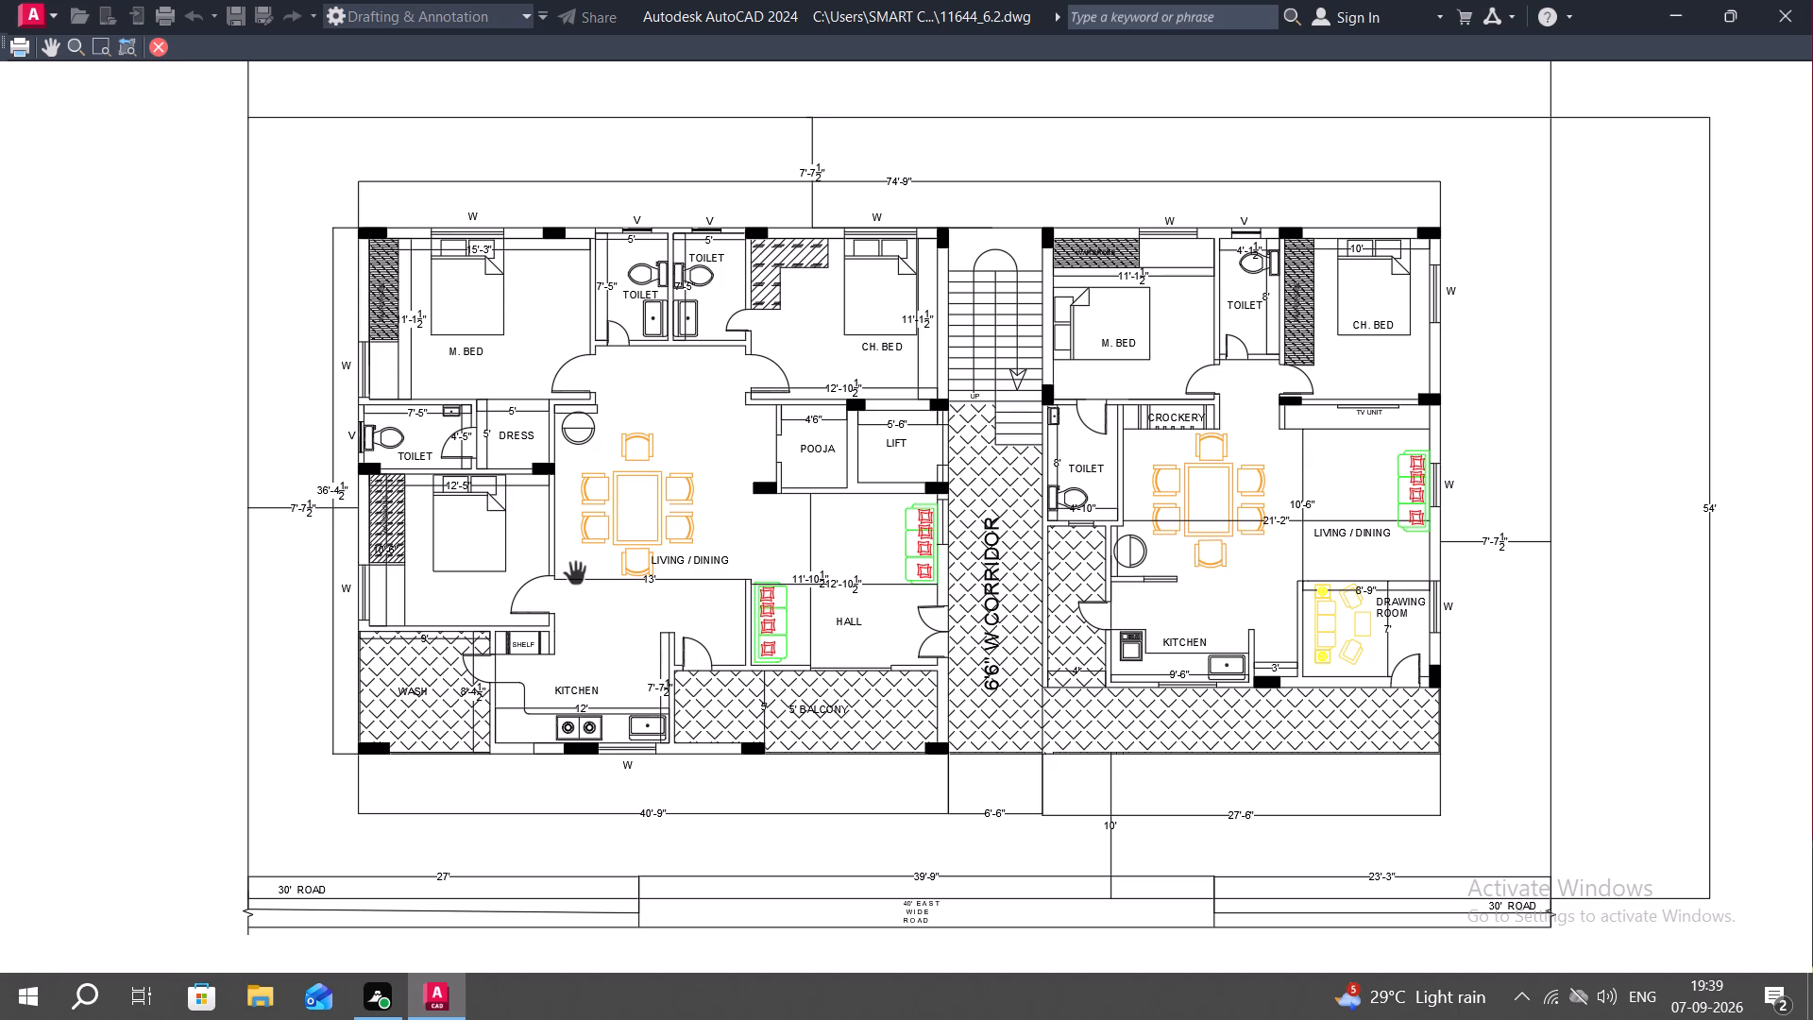
{"action": "scroll", "coordinate": [815, 502], "scroll_direction": "down", "scroll_amount": 1}
{"action": "scroll", "coordinate": [850, 472], "scroll_direction": "up", "scroll_amount": 1}
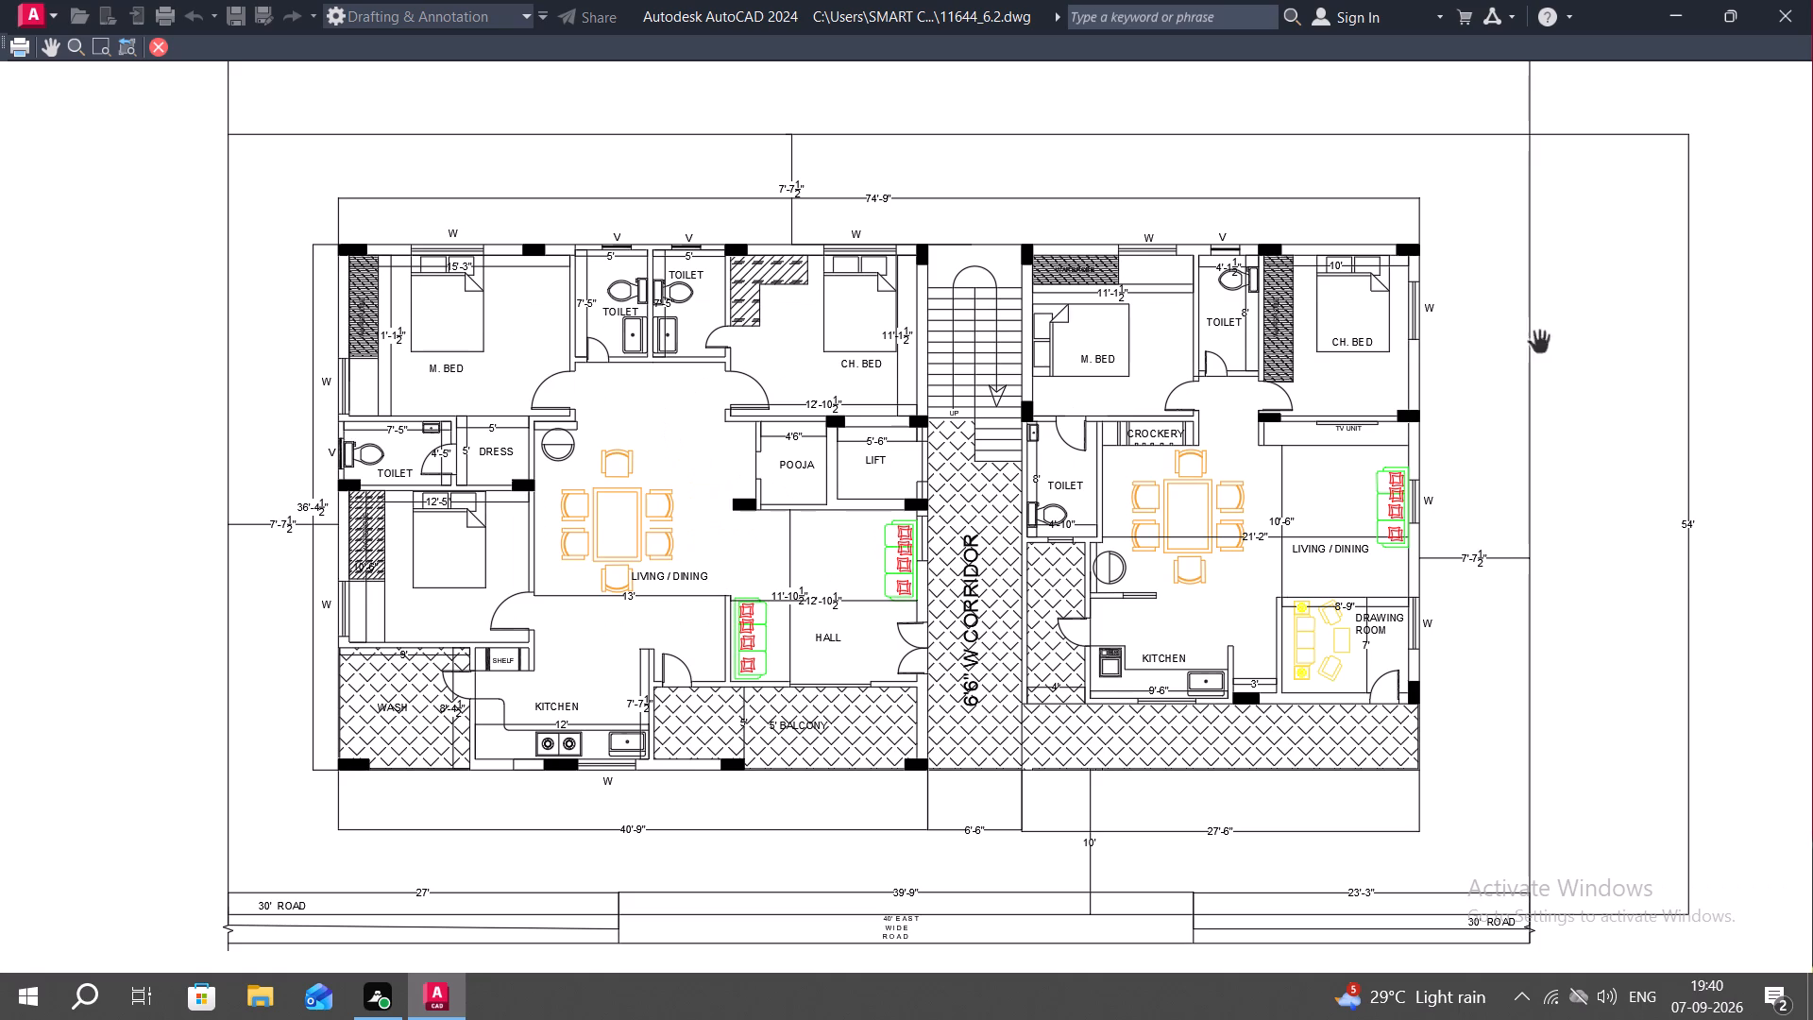
{"action": "scroll", "coordinate": [1357, 635], "scroll_direction": "down", "scroll_amount": 2}
{"action": "scroll", "coordinate": [1273, 576], "scroll_direction": "up", "scroll_amount": 2}
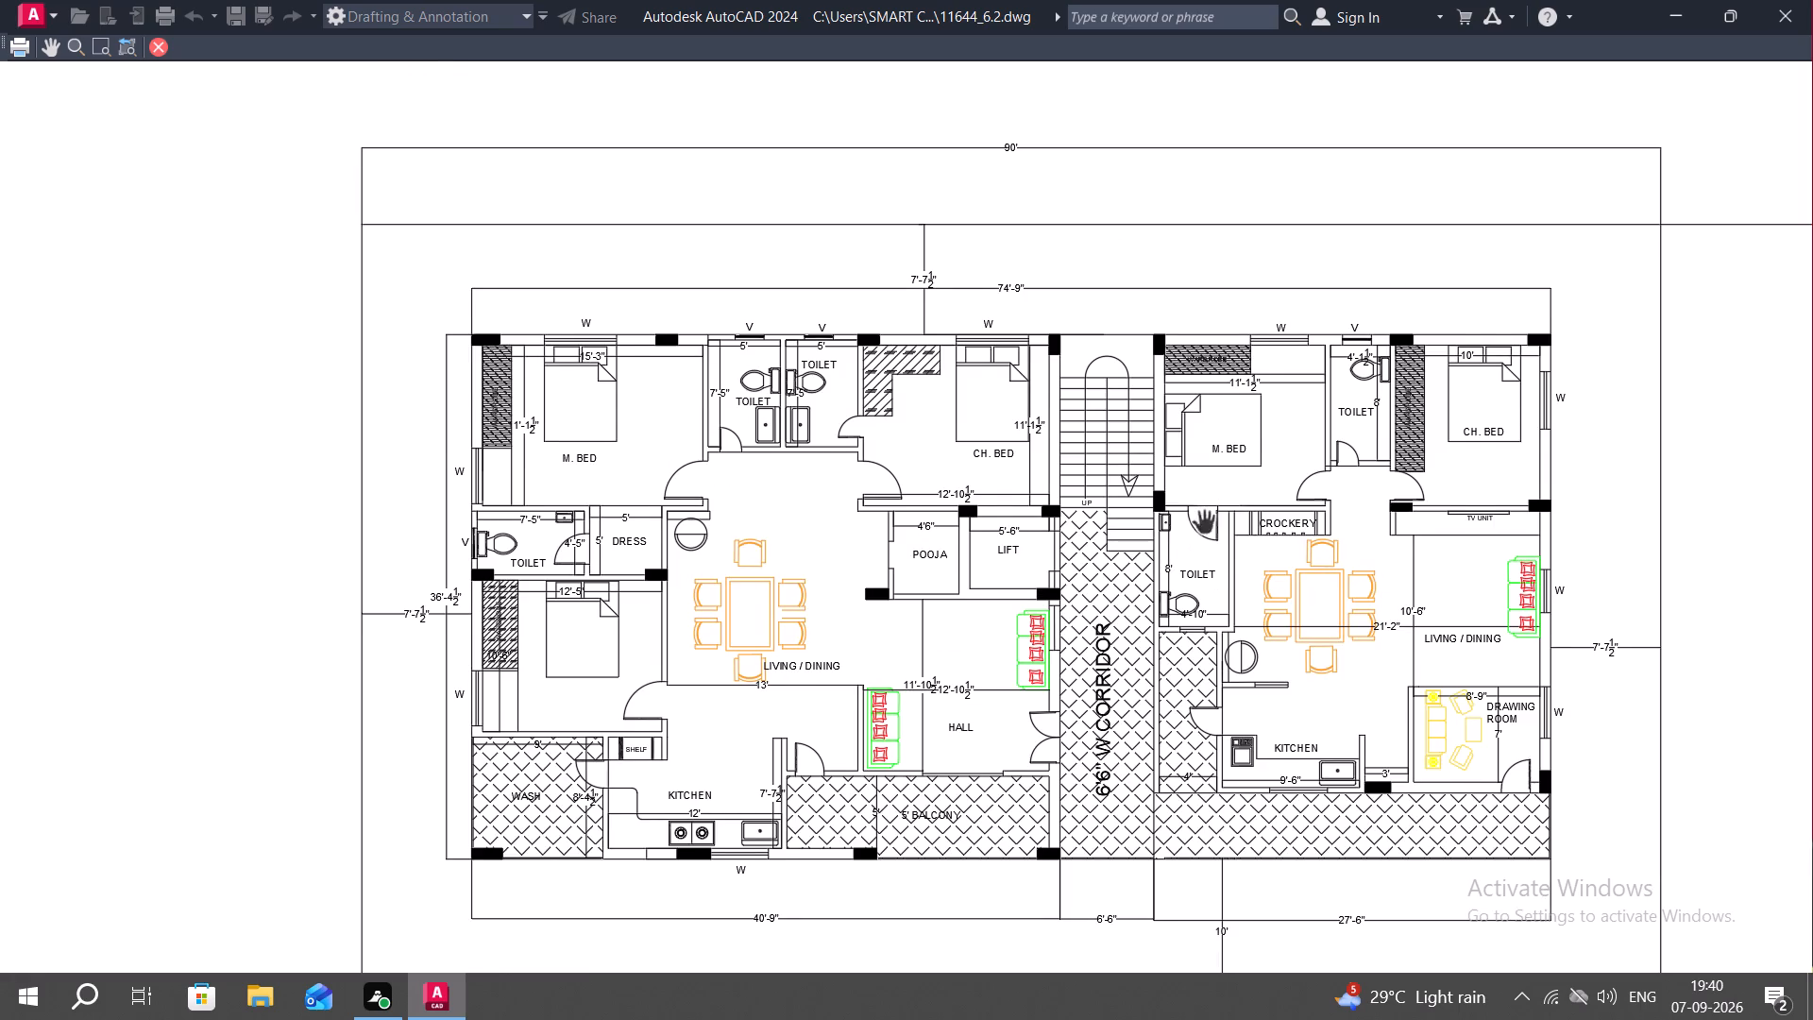
{"action": "middle_click_drag", "start_coordinate": [1126, 501], "coordinate": [985, 466]}
{"action": "middle_click_drag", "start_coordinate": [980, 436], "coordinate": [941, 393]}
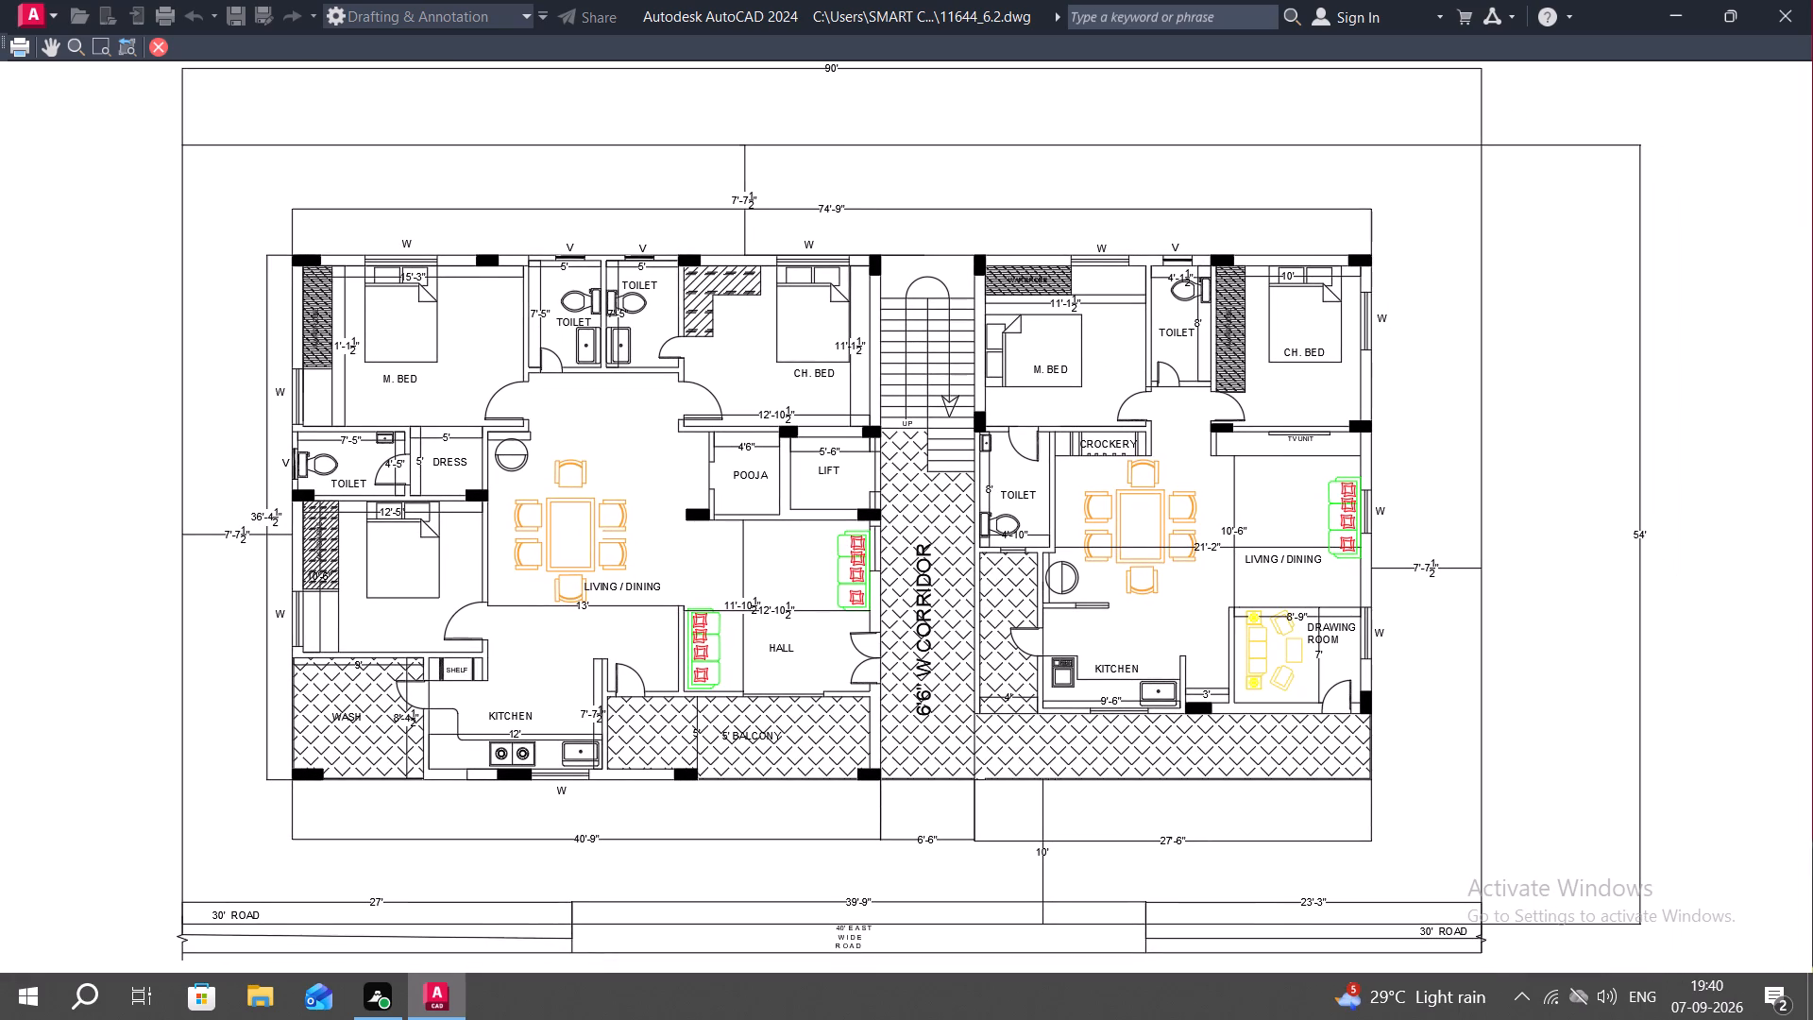
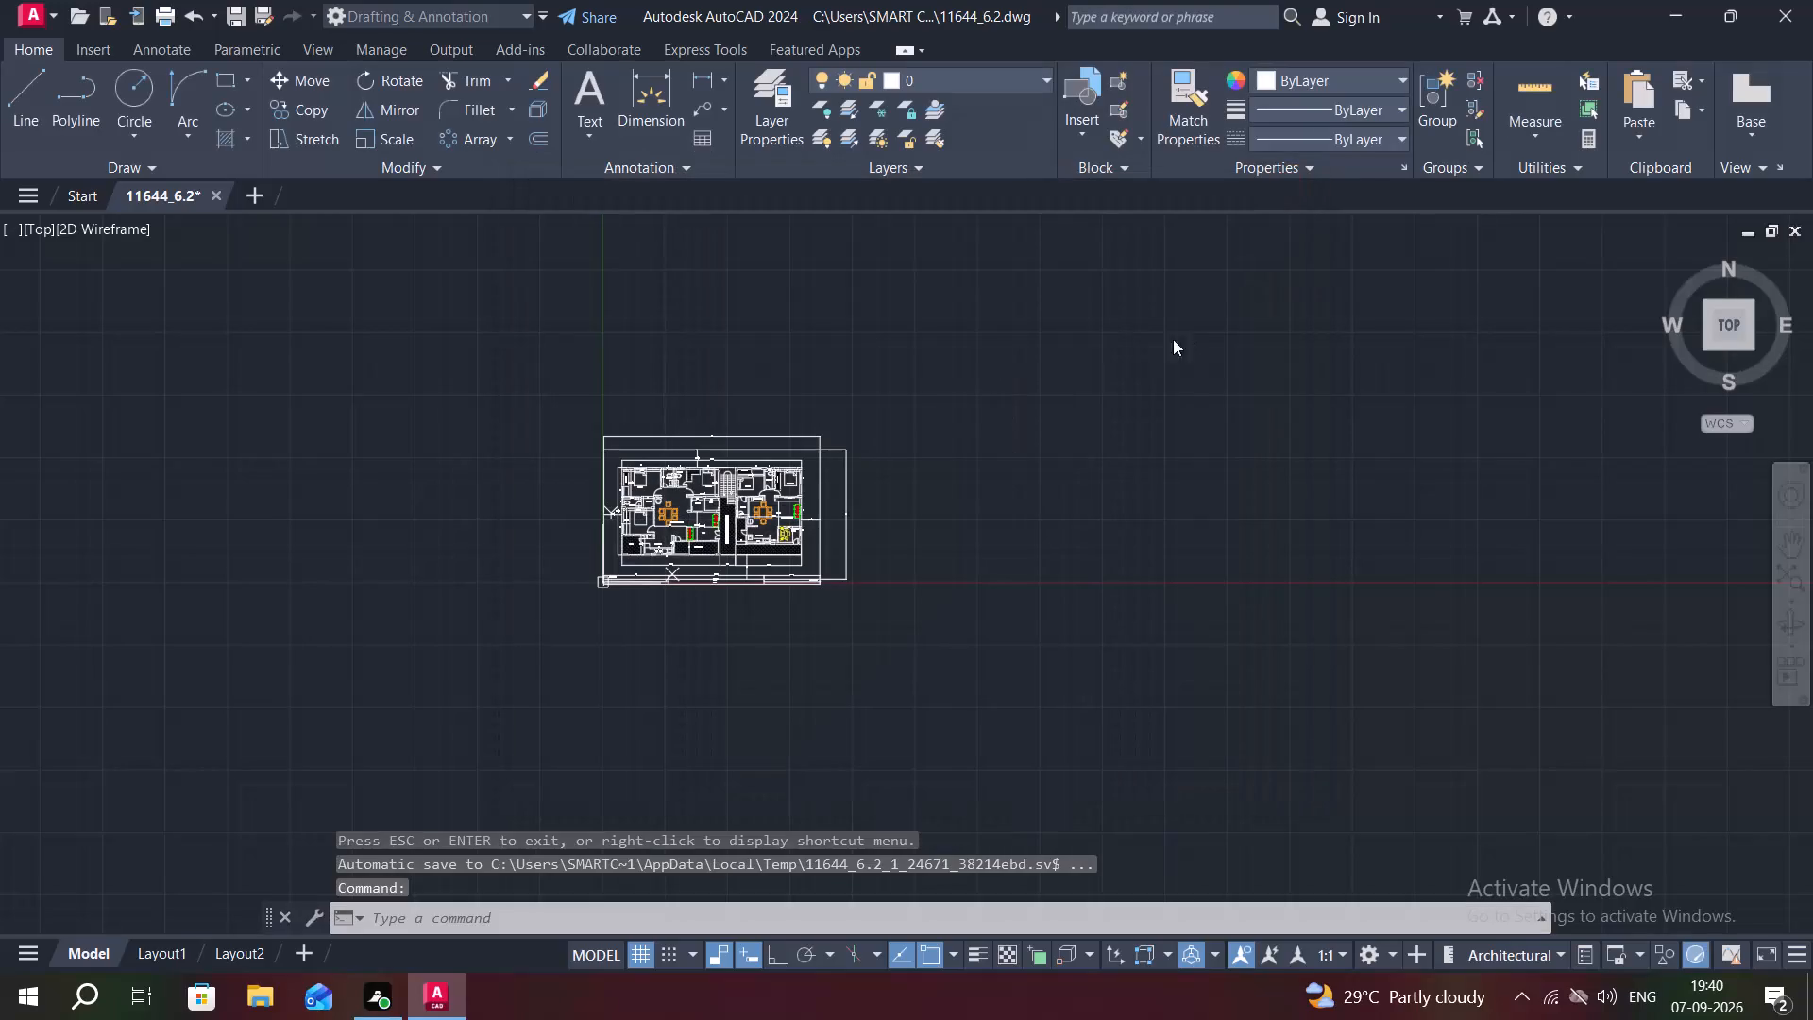
Save the drawing as a new file named 11644-6 on the Desktop in AutoCAD 2018 format.
{"action": "scroll", "coordinate": [780, 442], "scroll_direction": "up", "scroll_amount": 2}
{"action": "middle_click_drag", "start_coordinate": [761, 498], "coordinate": [909, 394]}
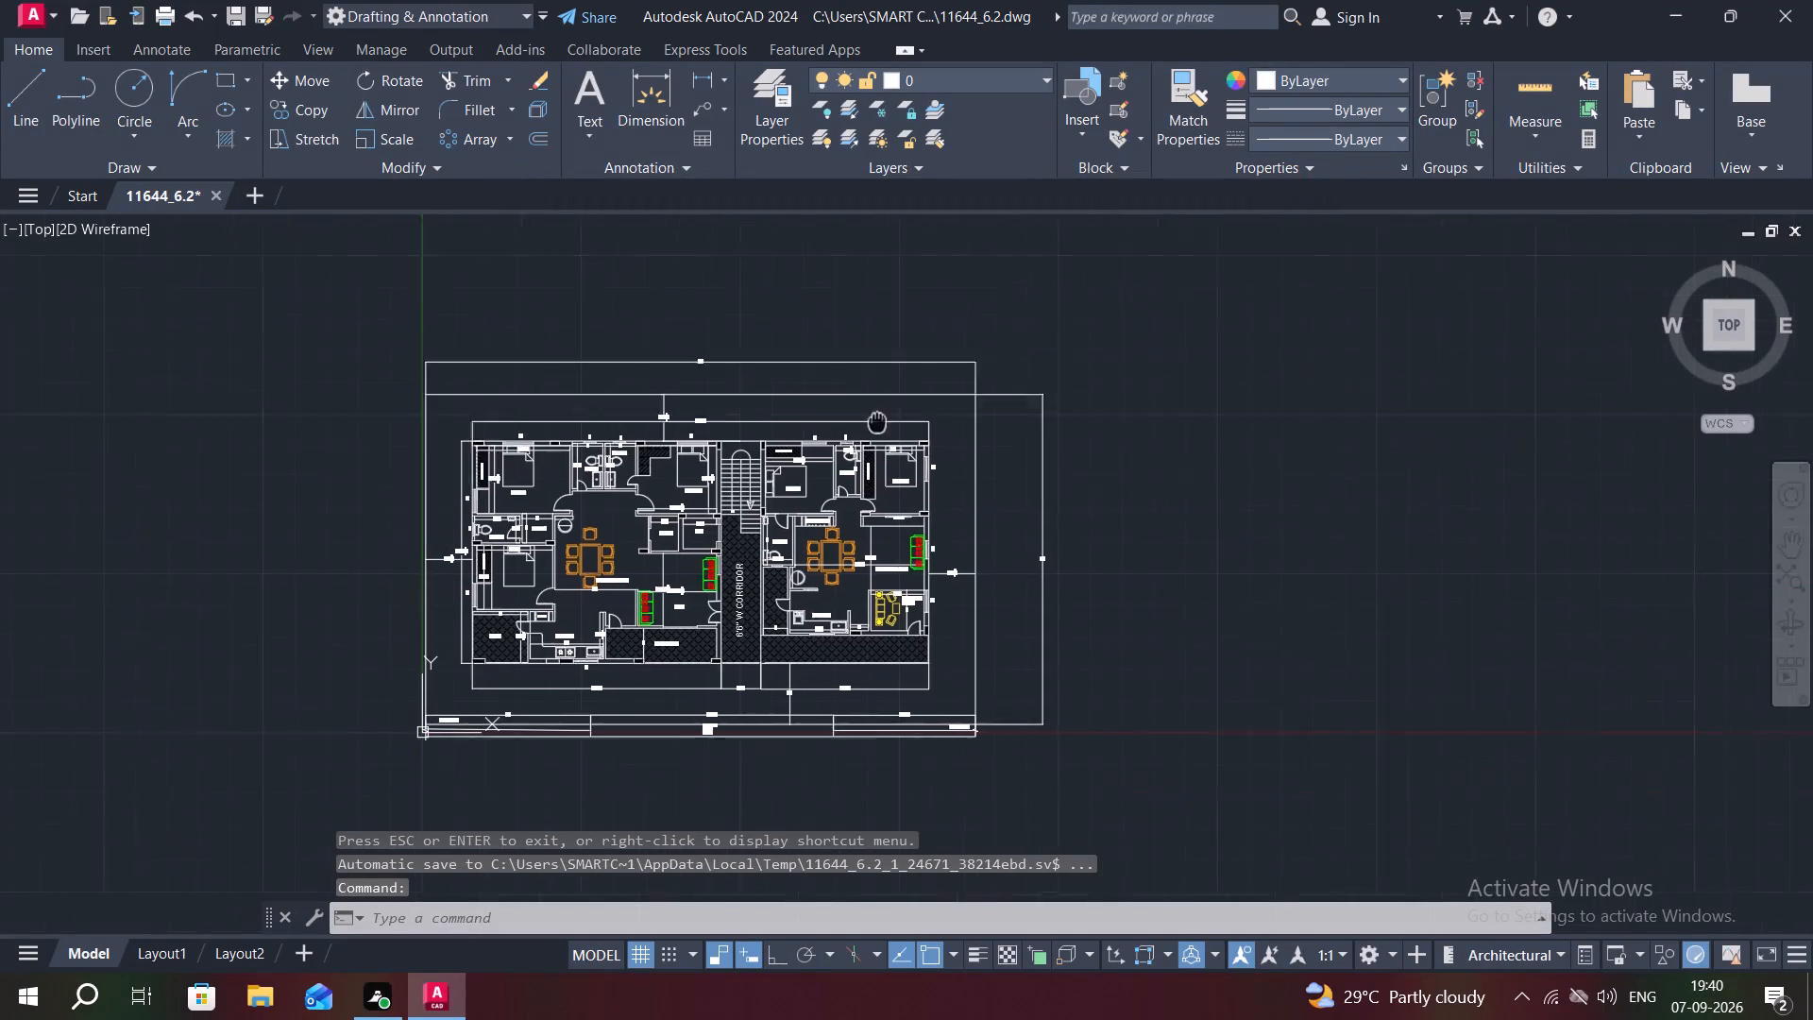
{"action": "middle_click_drag", "start_coordinate": [909, 394], "coordinate": [925, 378]}
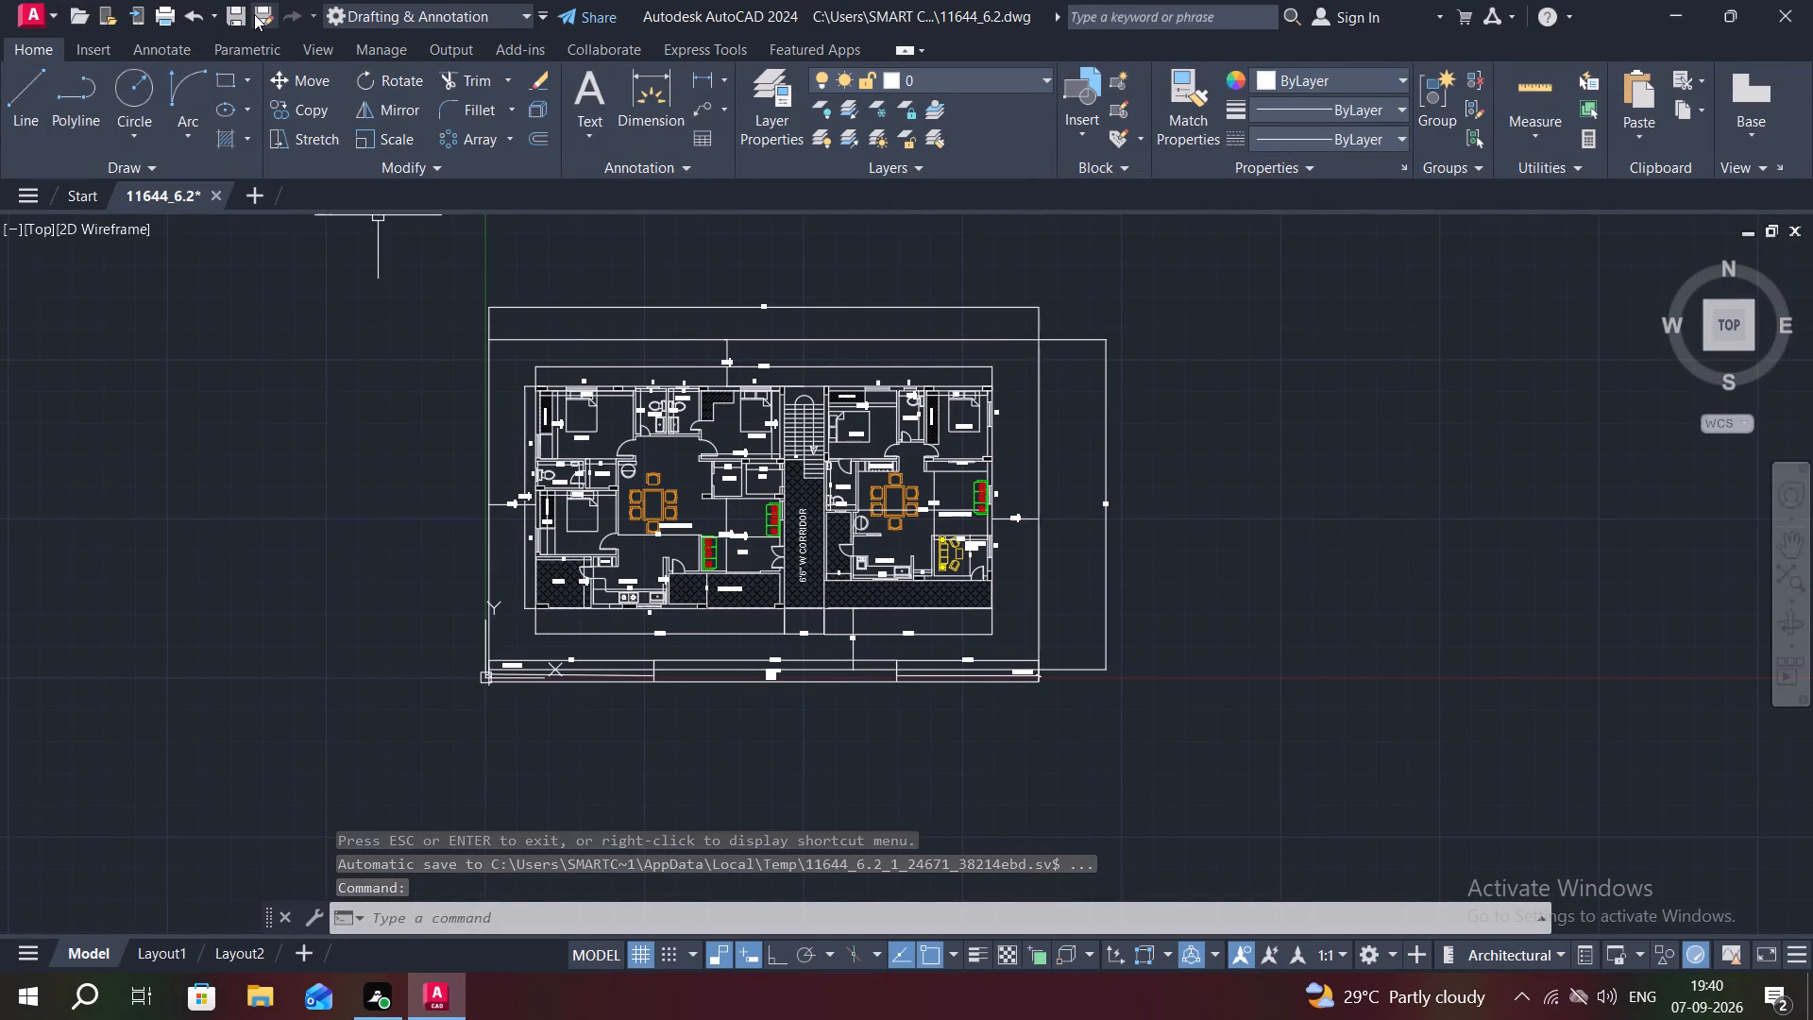
{"action": "left_click", "coordinate": [254, 14]}
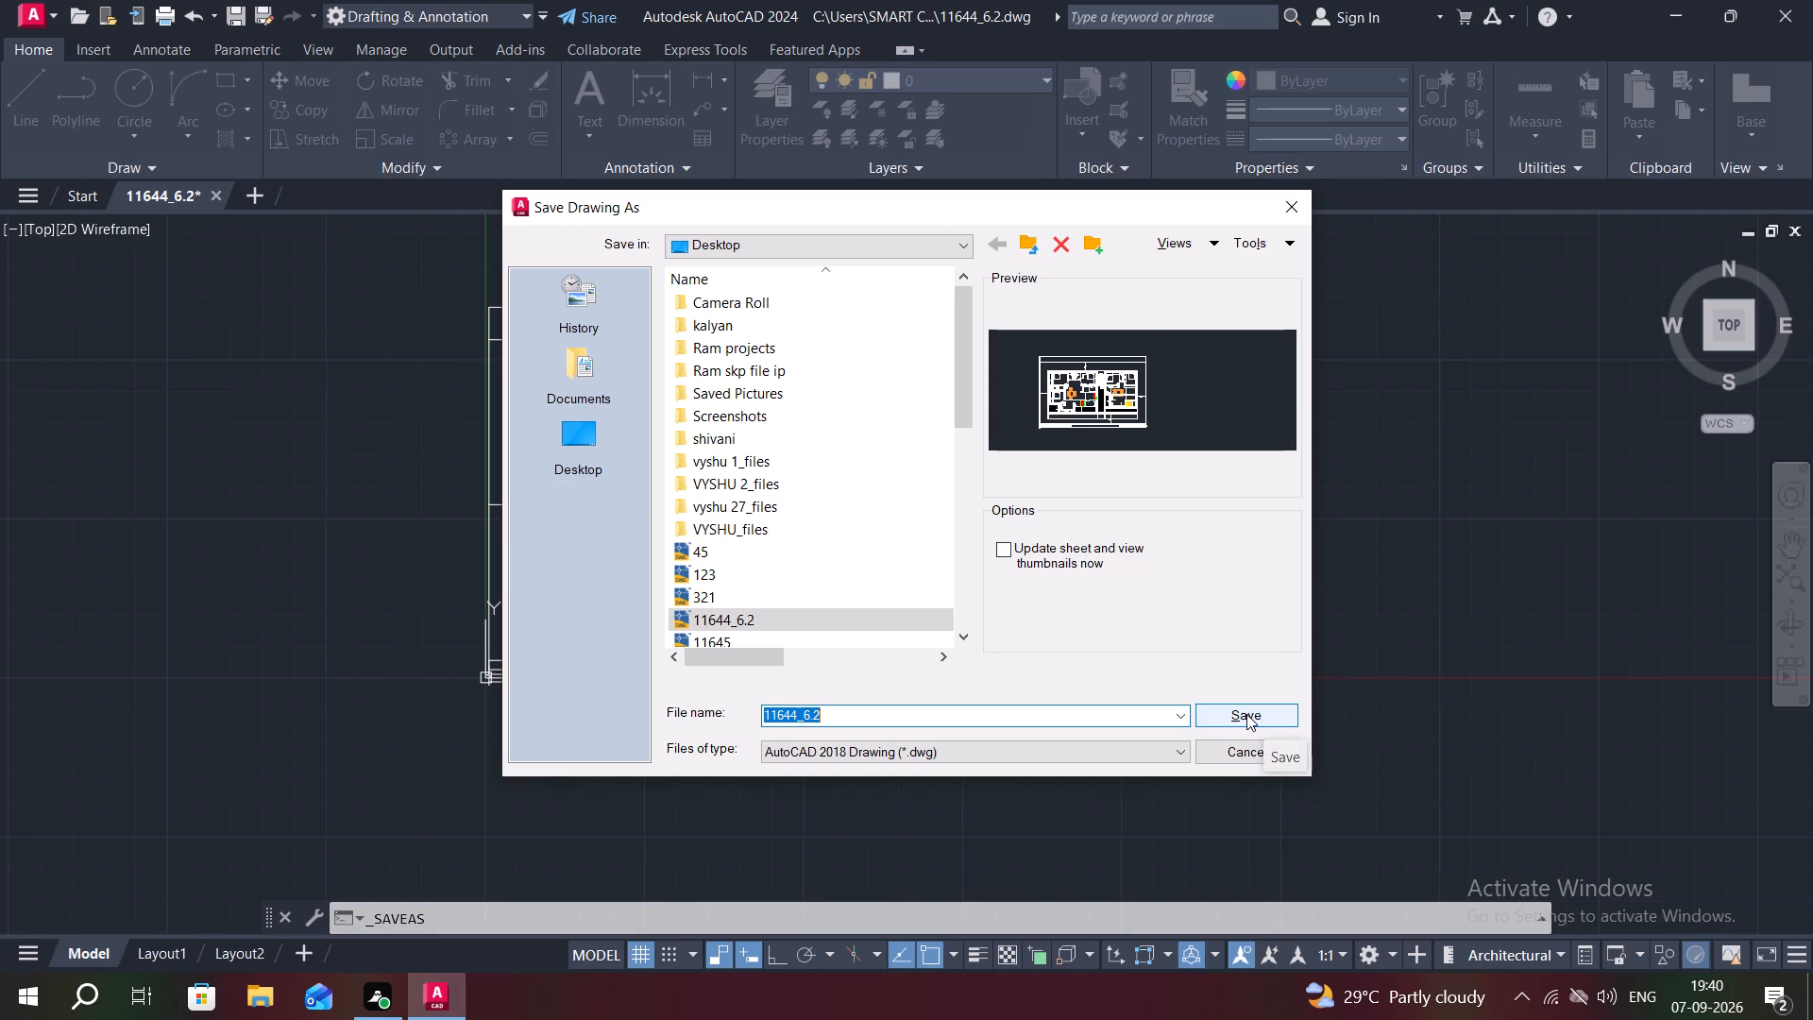
{"action": "left_click", "coordinate": [847, 712]}
{"action": "key", "text": "BackSpace"}
{"action": "key", "text": "BackSpace"}
{"action": "key", "text": "BackSpace"}
{"action": "key", "text": "BackSpace"}
{"action": "key", "text": "BackSpace"}
{"action": "key", "text": "BackSpace"}
{"action": "key", "text": "BackSpace"}
{"action": "key", "text": "BackSpace"}
{"action": "key", "text": "BackSpace"}
{"action": "key", "text": "BackSpace"}
{"action": "key", "text": "BackSpace"}
{"action": "key", "text": "BackSpace"}
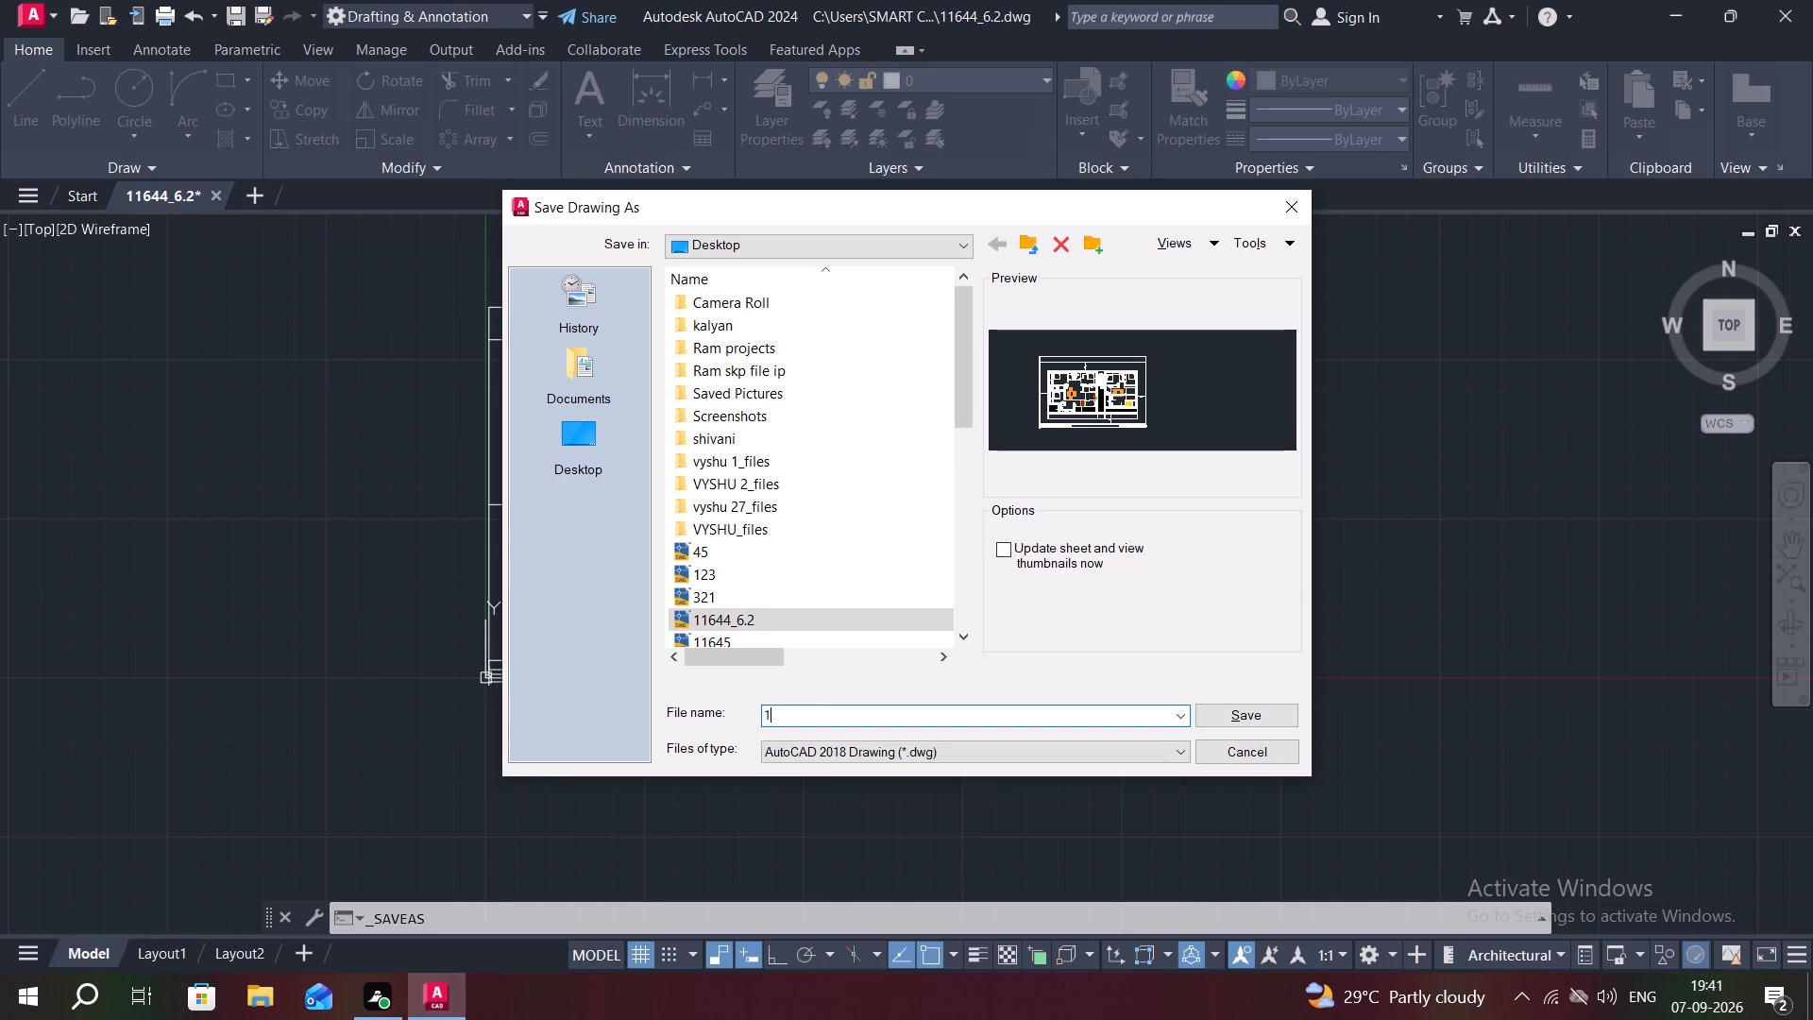
{"action": "type", "text": "11"}
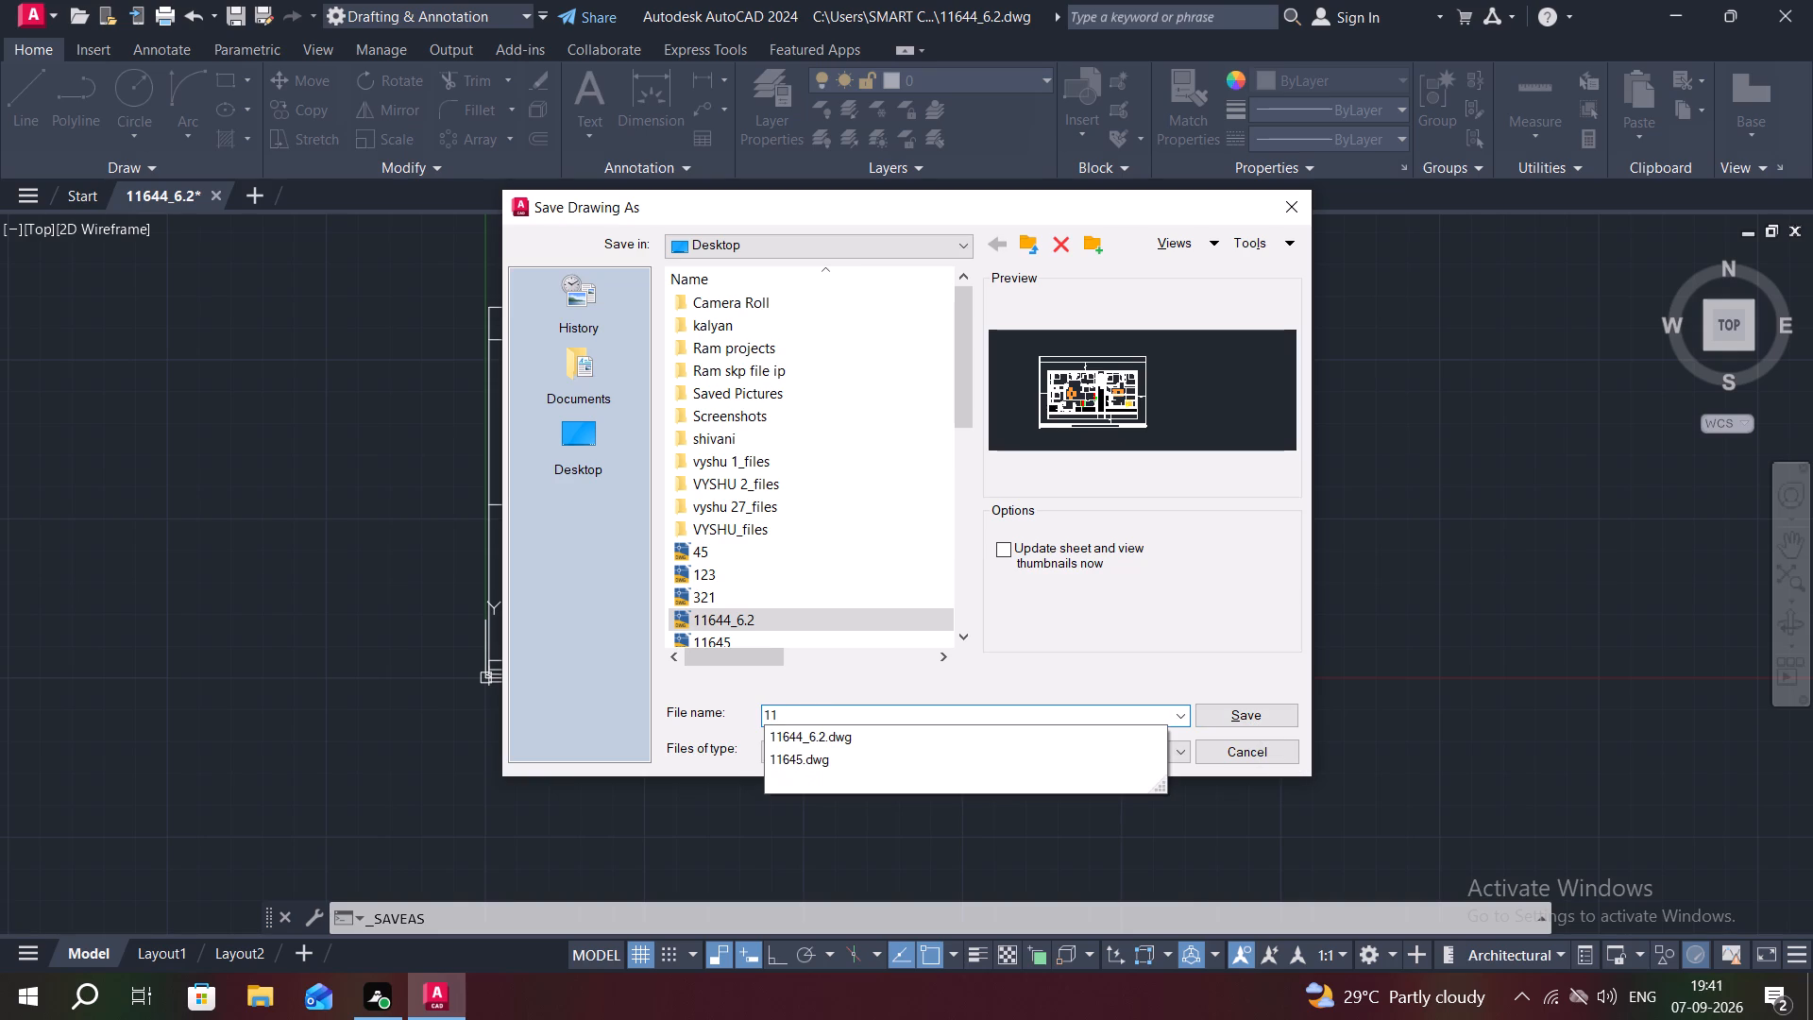
{"action": "key", "text": "6"}
{"action": "type", "text": "44"}
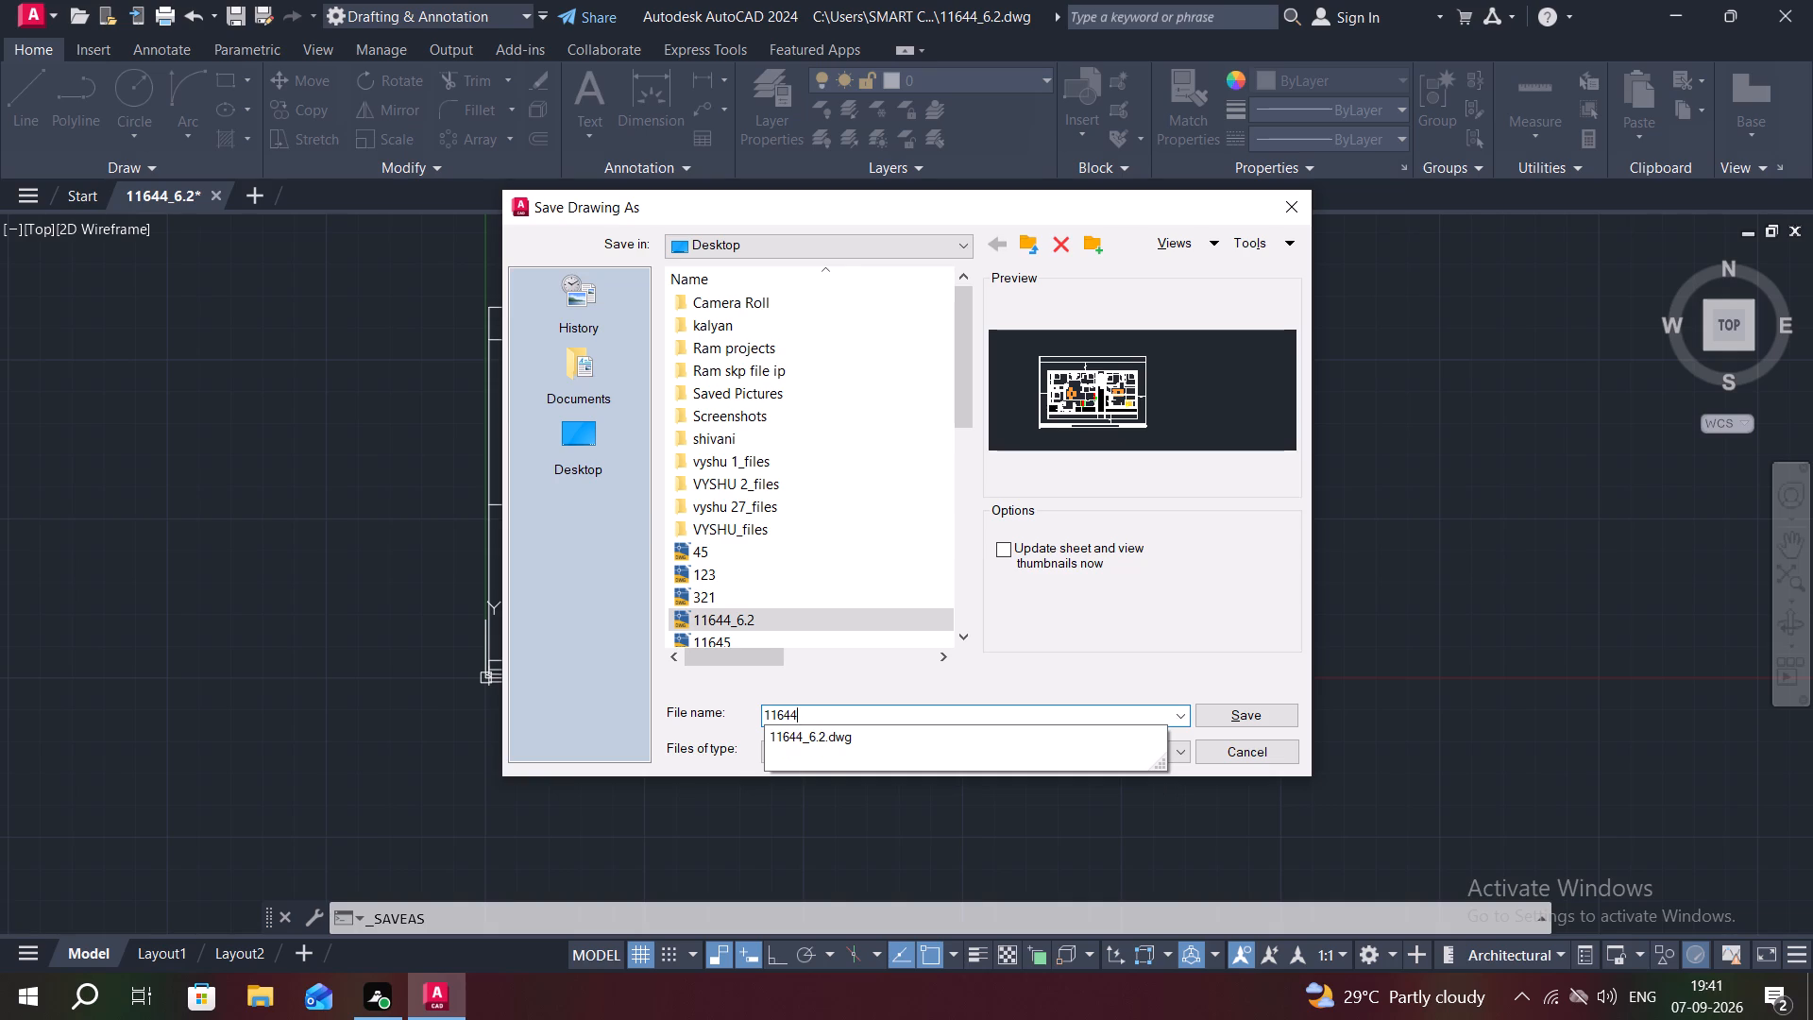
{"action": "key", "text": "minus"}
{"action": "key", "text": "6"}
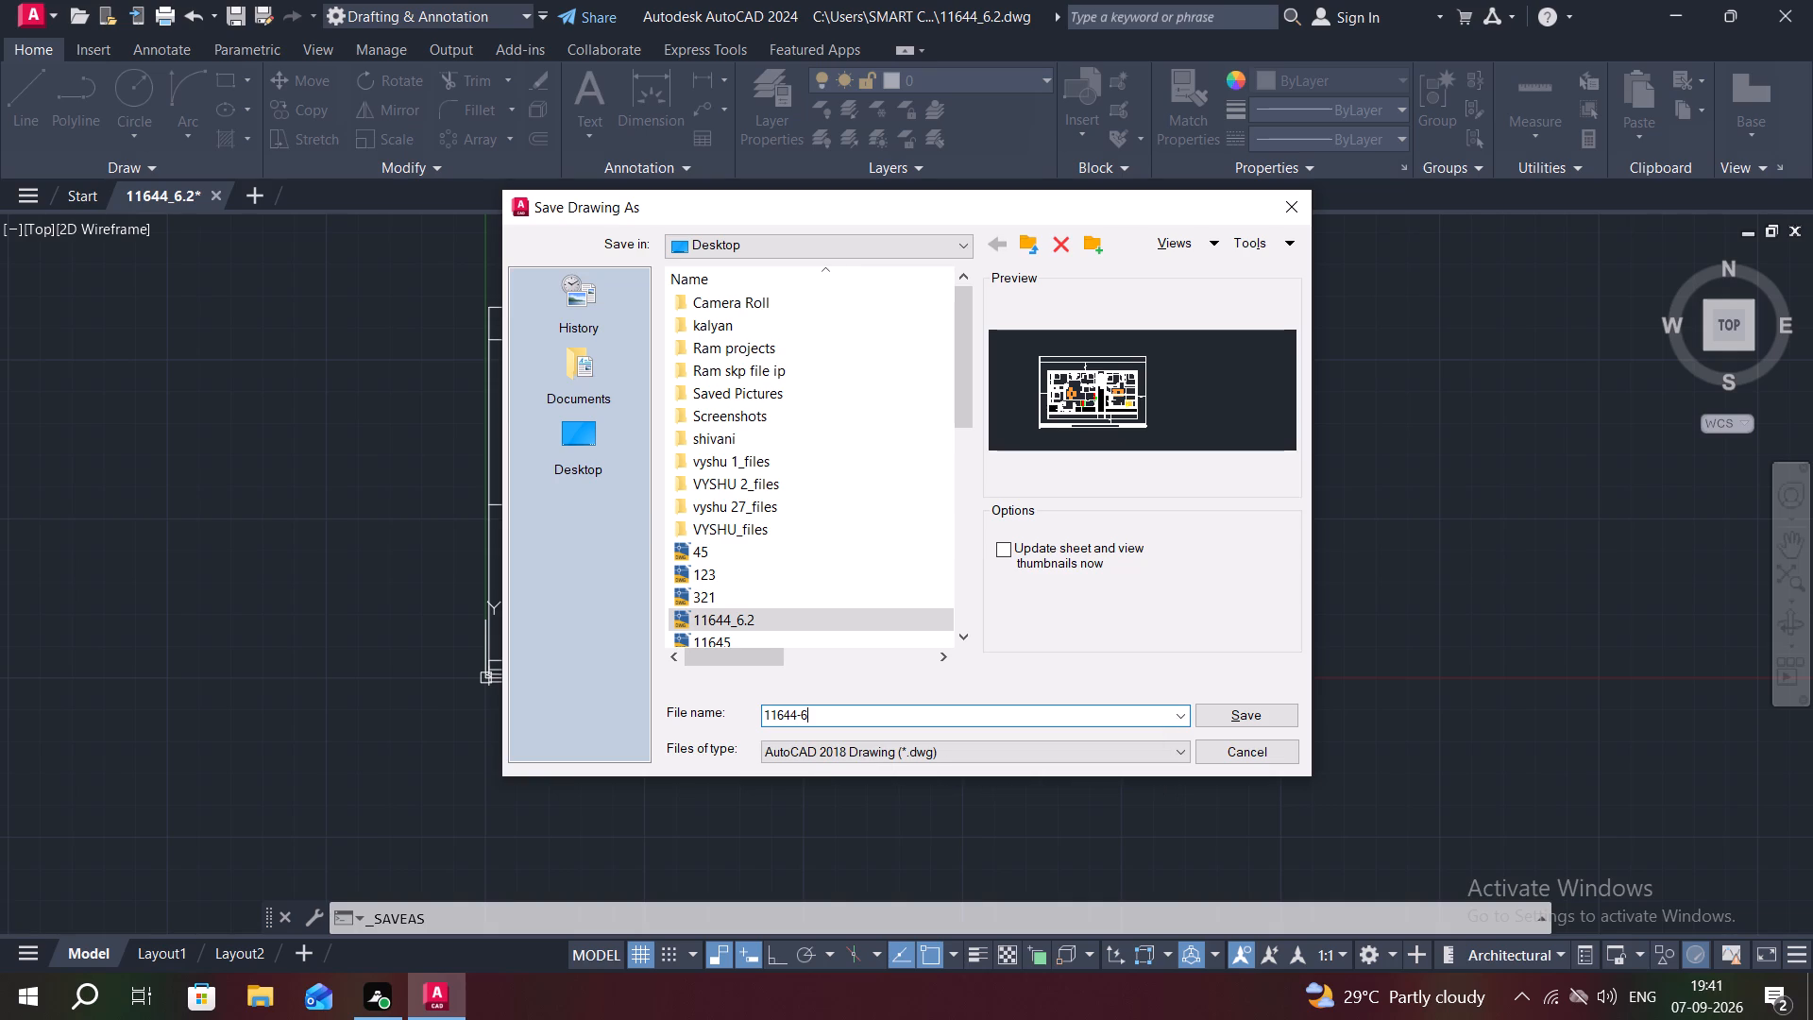
{"action": "left_click", "coordinate": [1254, 709]}
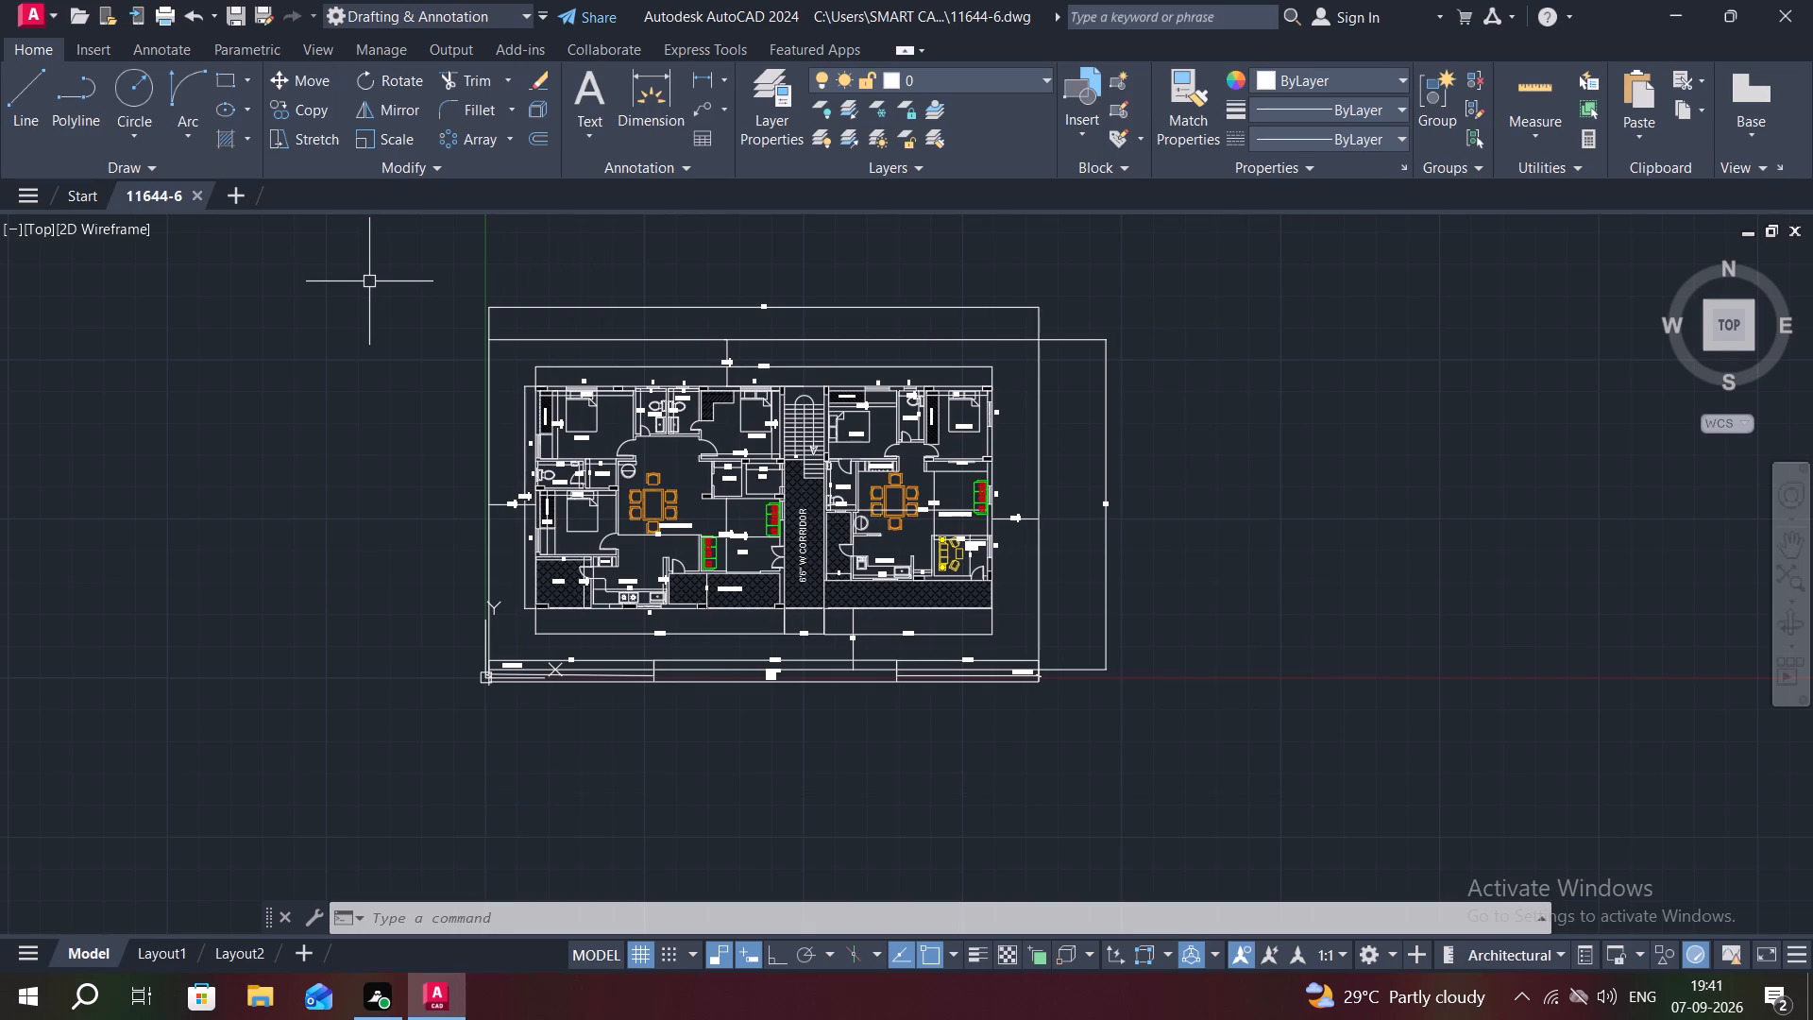
Examine the floor plan's rooms, corridor, staircase, furniture and dimensions in both flats.
{"action": "scroll", "coordinate": [546, 357], "scroll_direction": "up", "scroll_amount": 2}
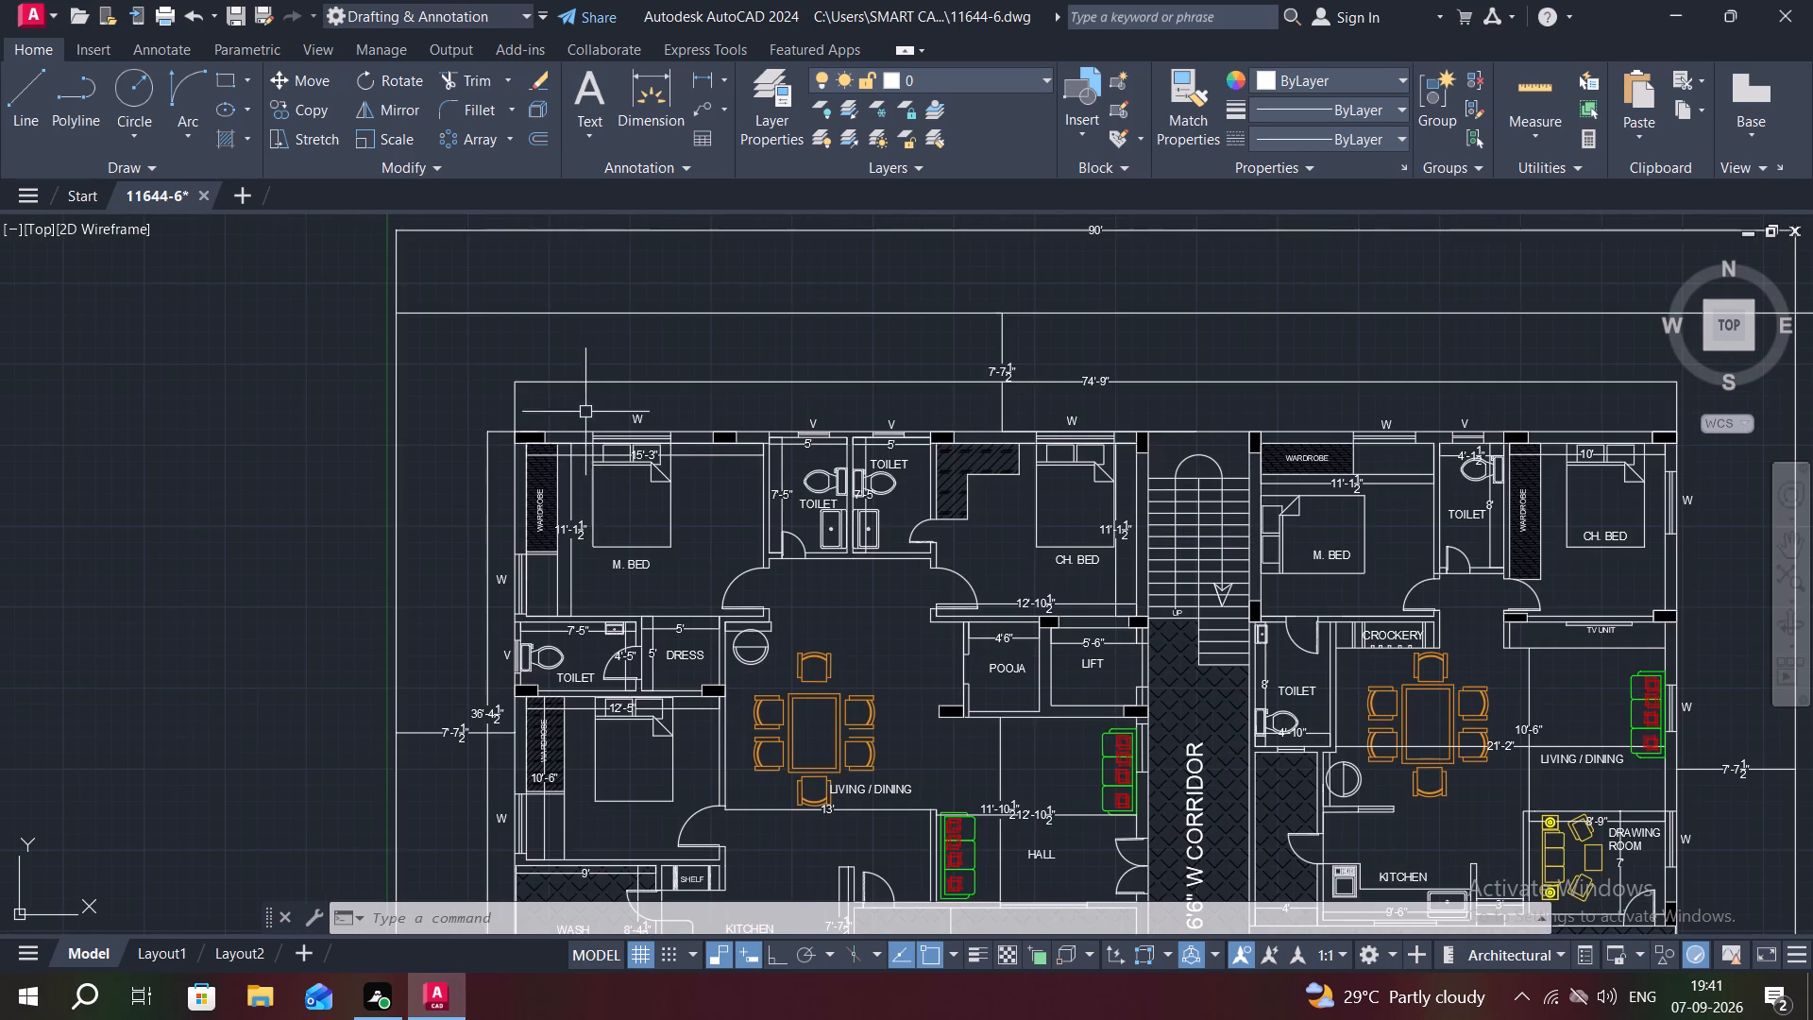
{"action": "middle_click_drag", "start_coordinate": [618, 518], "coordinate": [566, 360]}
{"action": "middle_click_drag", "start_coordinate": [584, 454], "coordinate": [531, 335]}
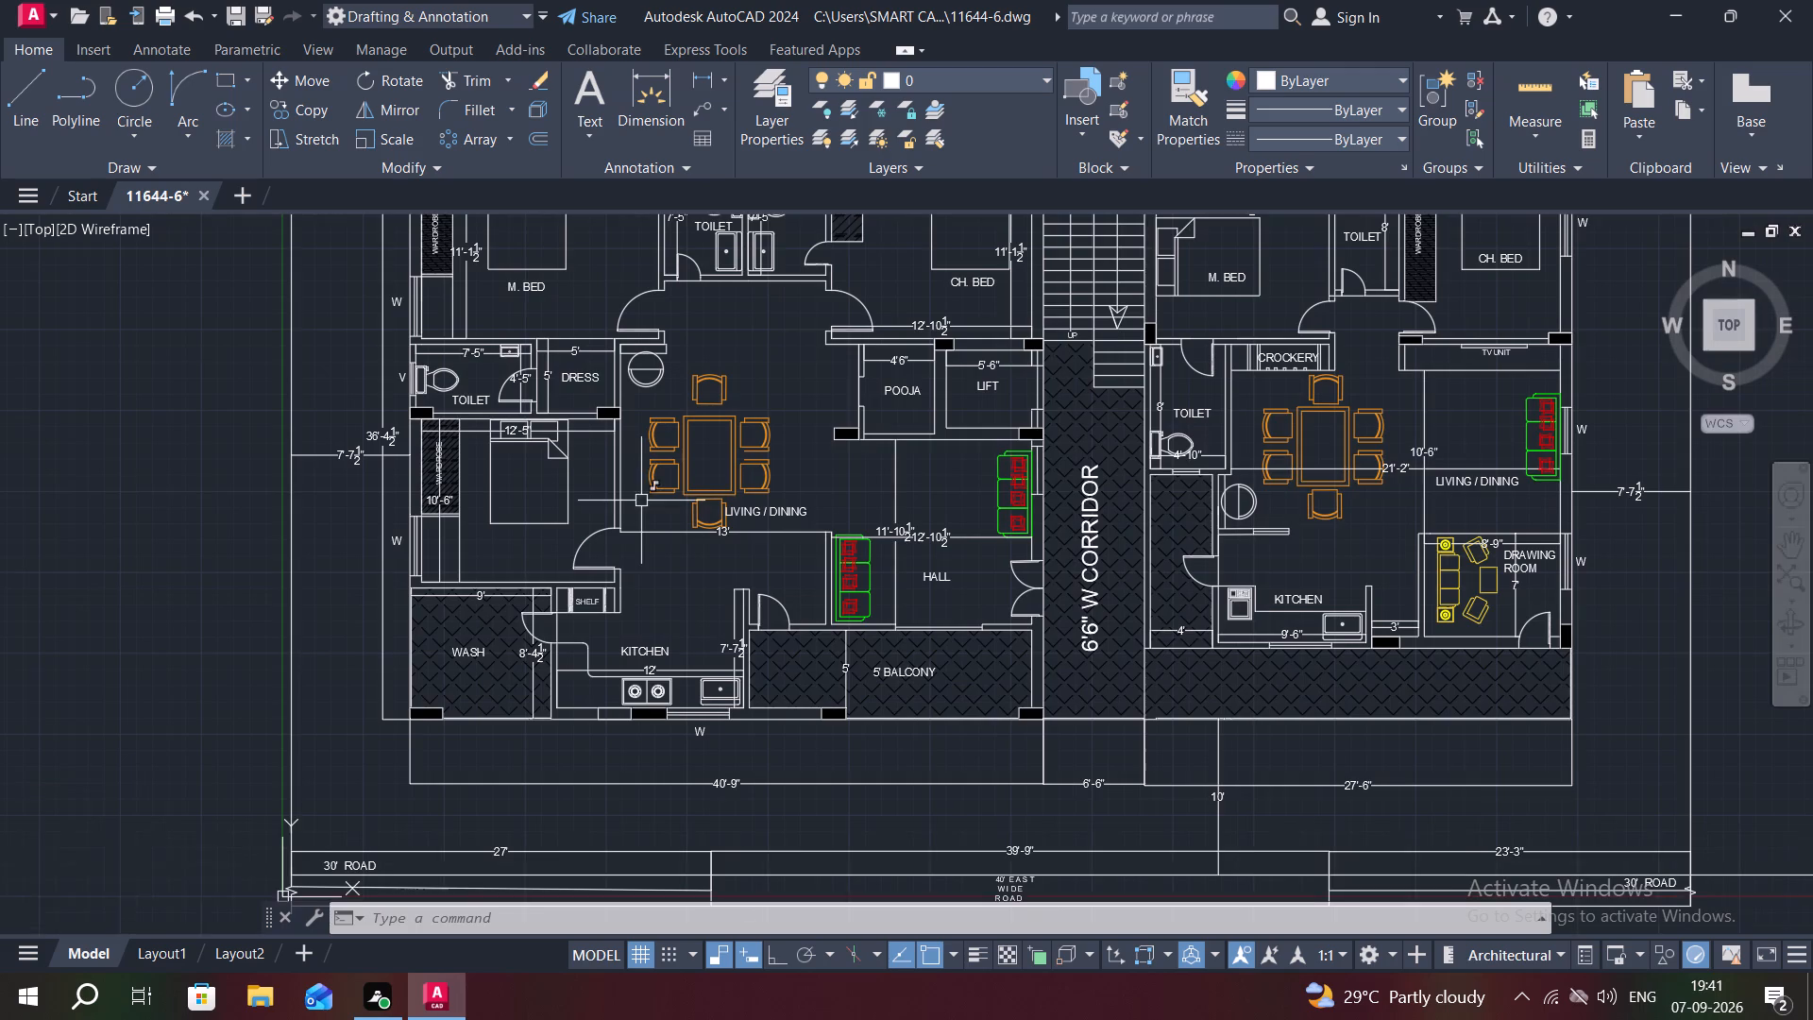
{"action": "middle_click_drag", "start_coordinate": [641, 510], "coordinate": [475, 406]}
{"action": "middle_click_drag", "start_coordinate": [703, 562], "coordinate": [447, 535]}
{"action": "scroll", "coordinate": [518, 526], "scroll_direction": "up", "scroll_amount": 1}
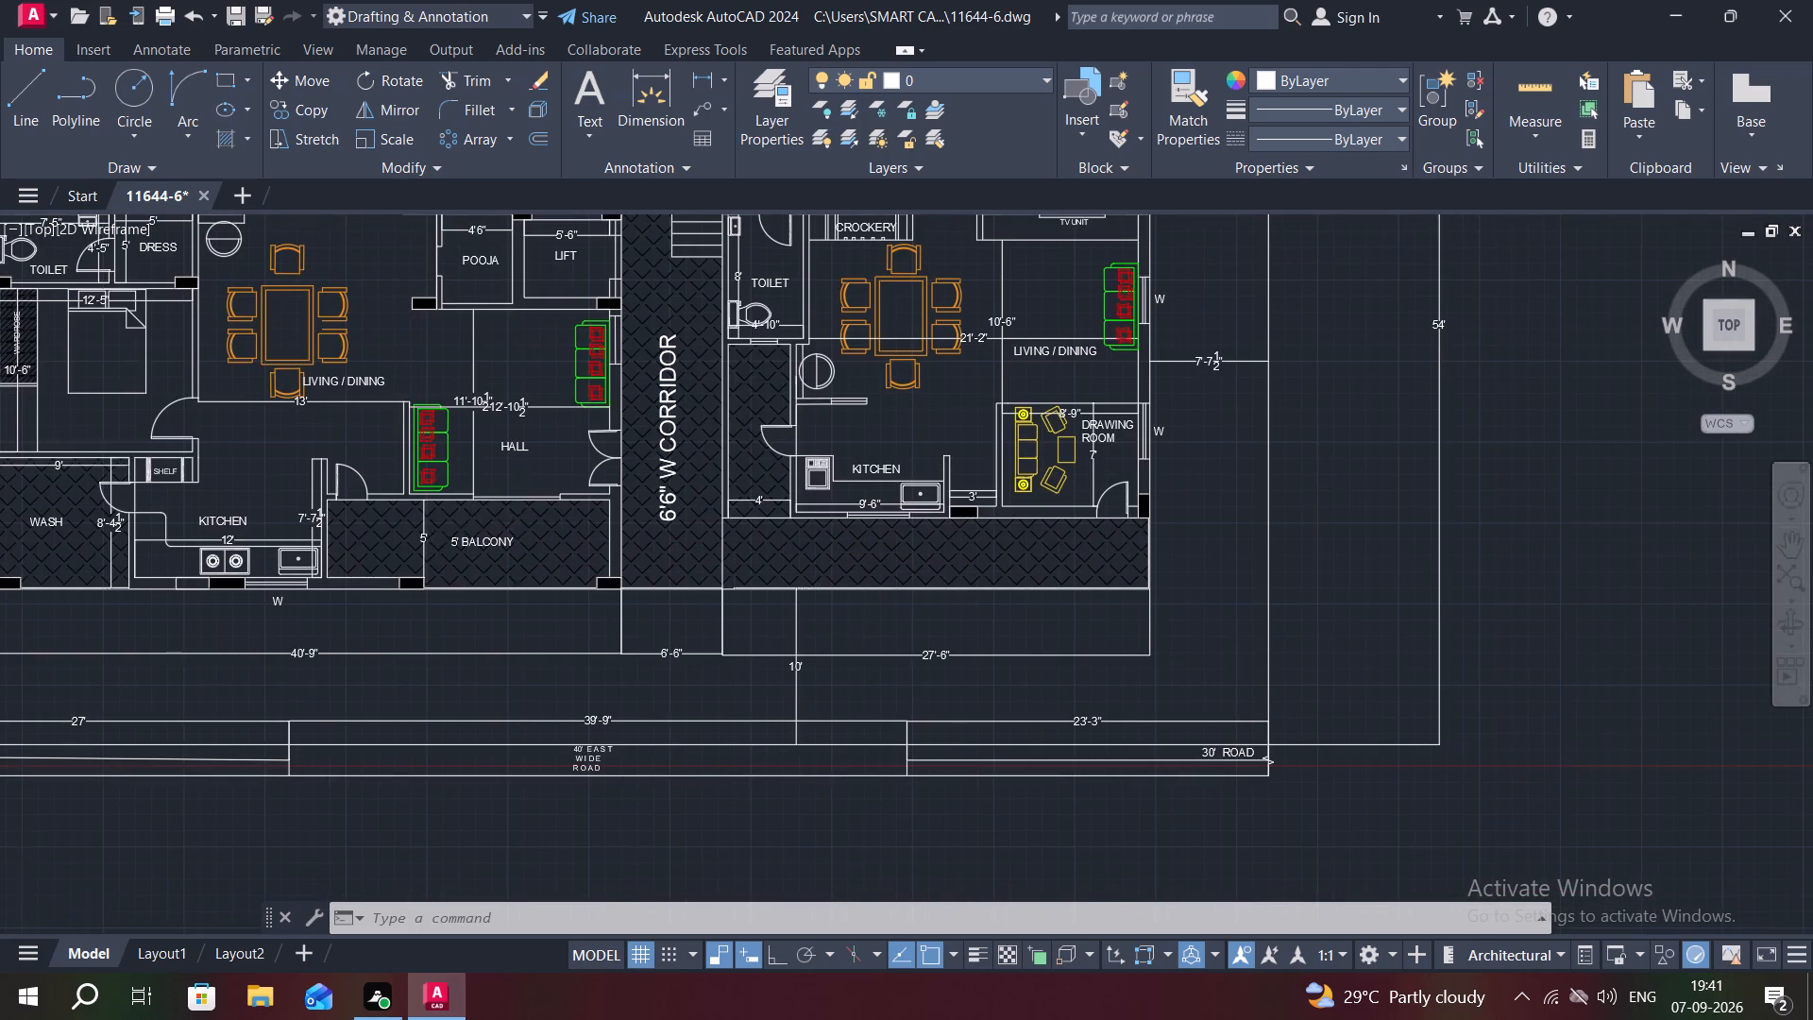
{"action": "scroll", "coordinate": [518, 526], "scroll_direction": "up", "scroll_amount": 1}
{"action": "middle_click_drag", "start_coordinate": [517, 531], "coordinate": [652, 811]}
{"action": "middle_click_drag", "start_coordinate": [678, 606], "coordinate": [821, 873]}
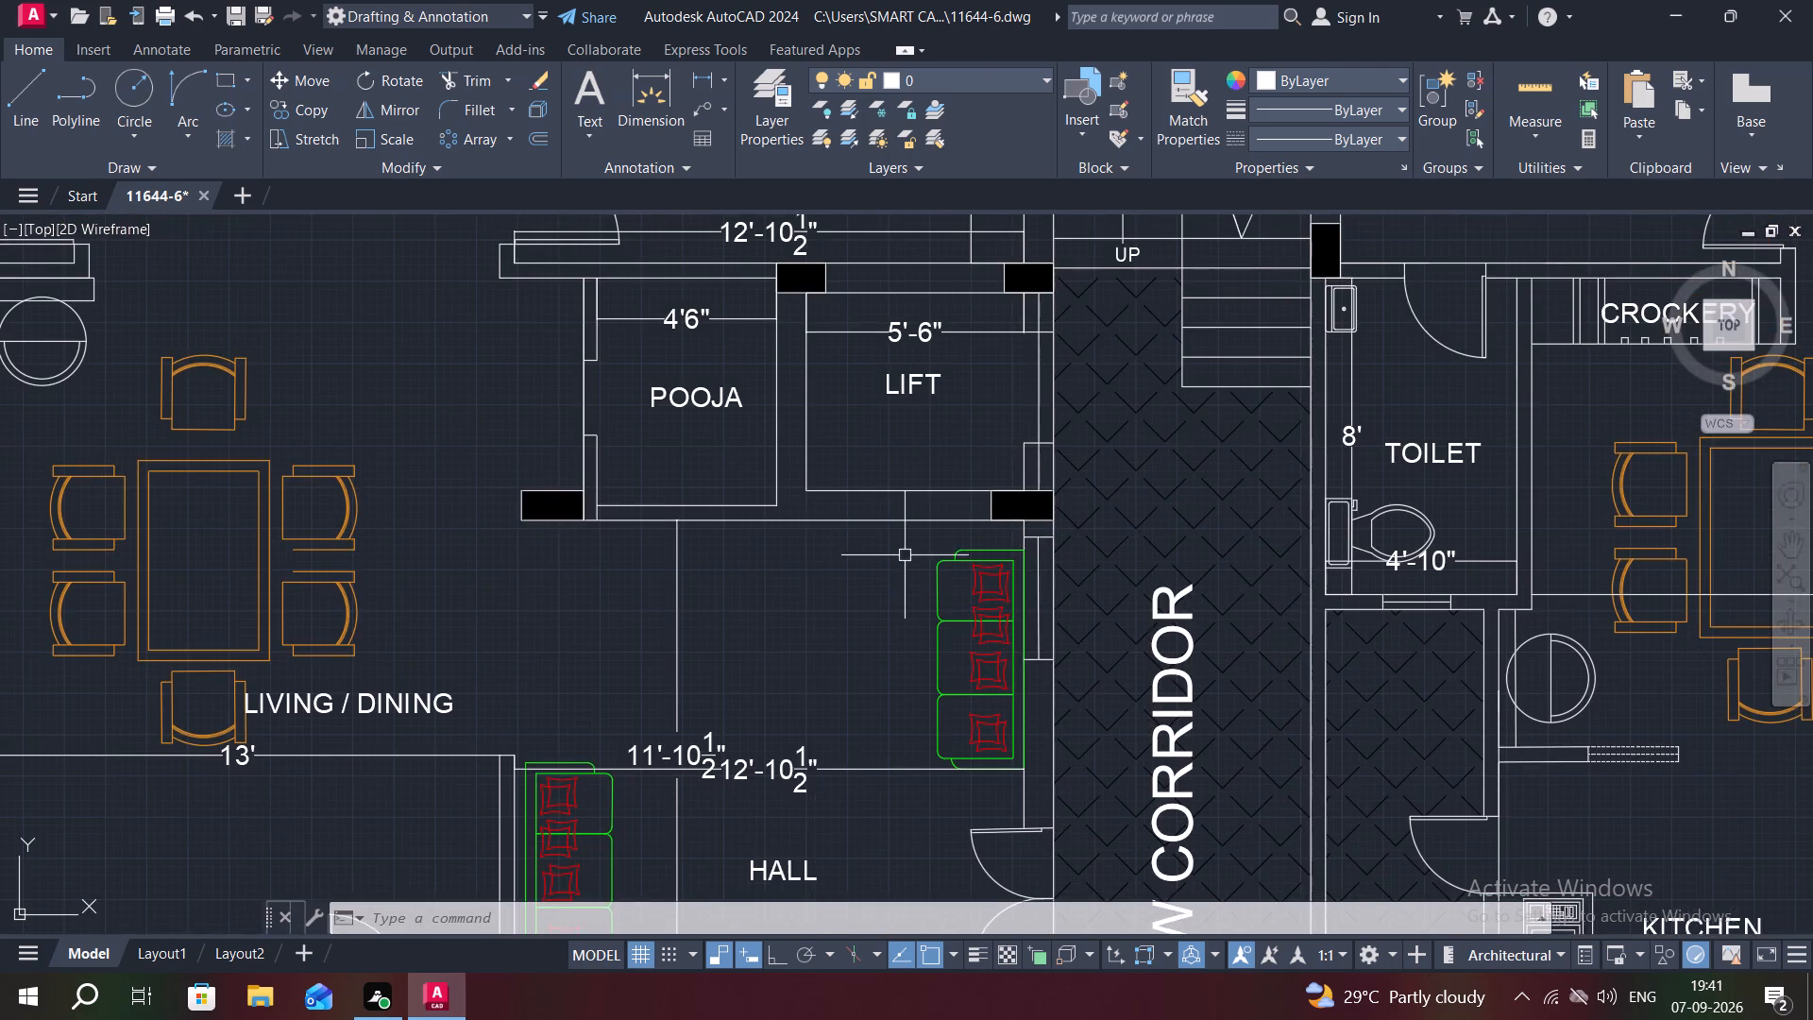
{"action": "middle_click_drag", "start_coordinate": [905, 555], "coordinate": [919, 697]}
{"action": "middle_click_drag", "start_coordinate": [840, 578], "coordinate": [619, 658]}
{"action": "middle_click_drag", "start_coordinate": [650, 343], "coordinate": [634, 662]}
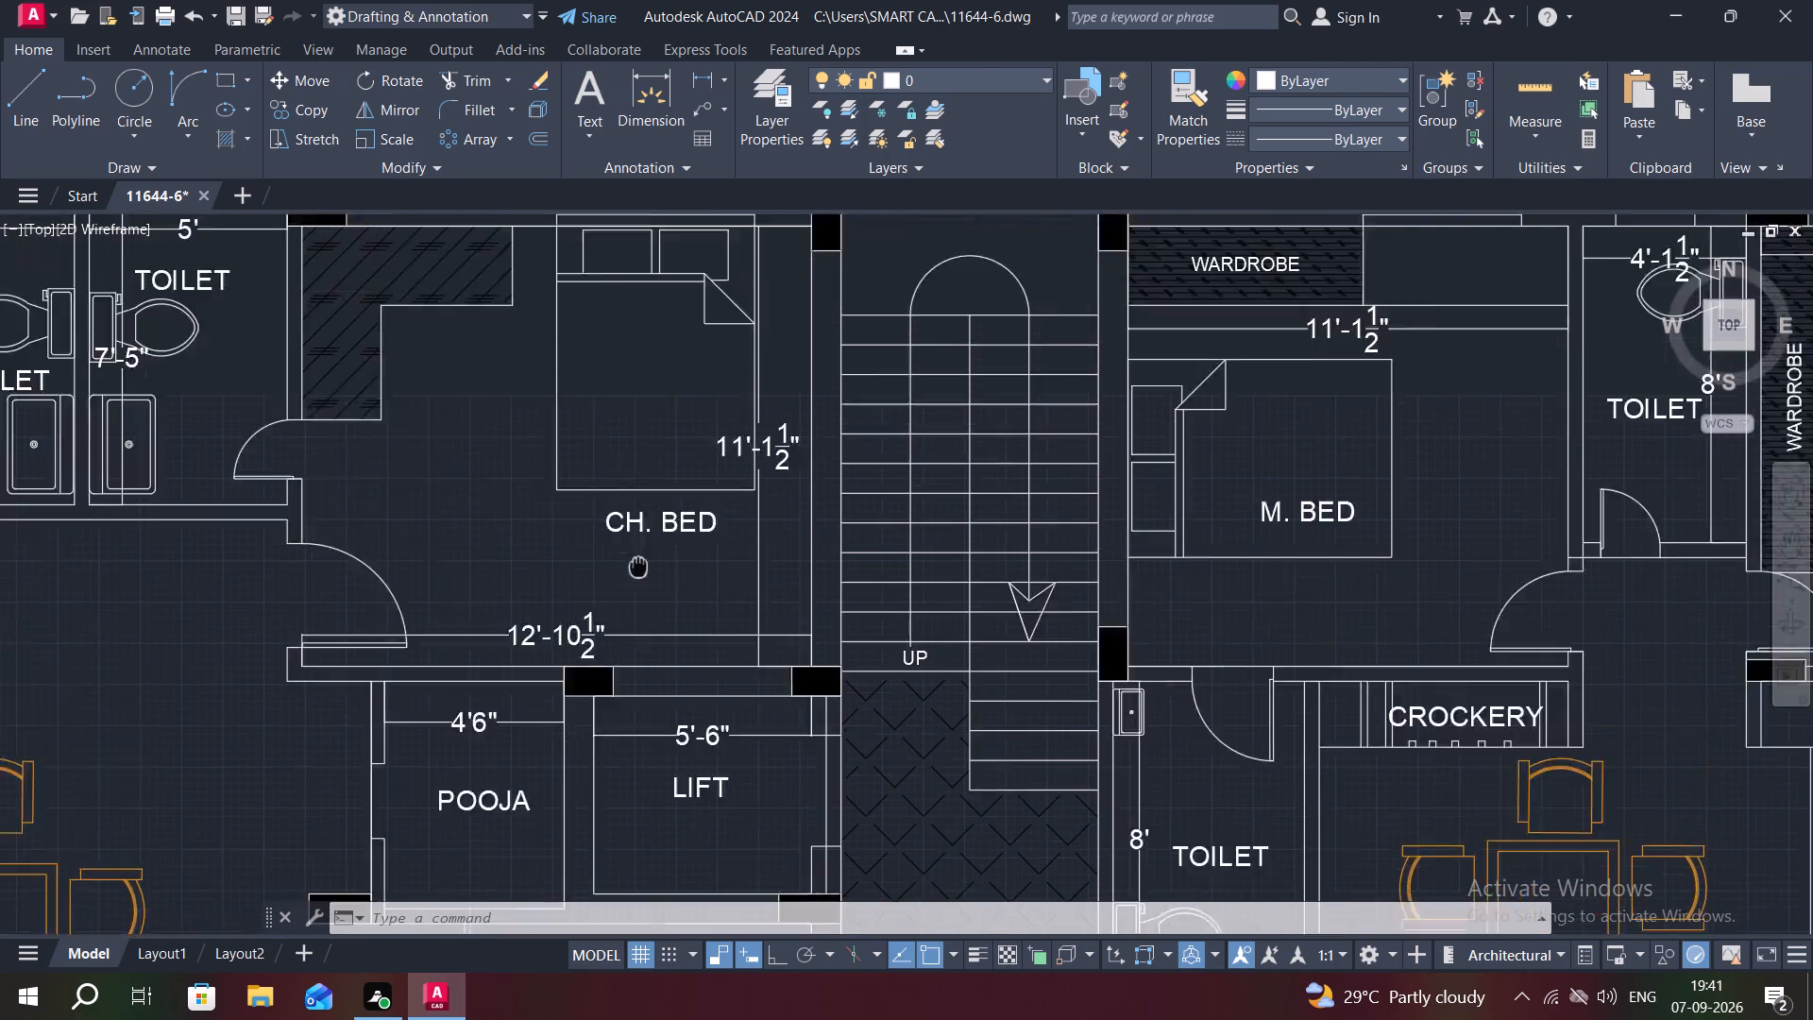
{"action": "middle_click_drag", "start_coordinate": [634, 662], "coordinate": [634, 676]}
{"action": "middle_click_drag", "start_coordinate": [605, 554], "coordinate": [309, 399]}
{"action": "middle_click_drag", "start_coordinate": [1086, 582], "coordinate": [856, 558]}
{"action": "middle_click_drag", "start_coordinate": [1128, 550], "coordinate": [1041, 488]}
{"action": "middle_click_drag", "start_coordinate": [1067, 654], "coordinate": [980, 341]}
{"action": "middle_click_drag", "start_coordinate": [989, 567], "coordinate": [1018, 398]}
{"action": "middle_click_drag", "start_coordinate": [1027, 709], "coordinate": [1038, 567]}
{"action": "scroll", "coordinate": [849, 702], "scroll_direction": "down", "scroll_amount": 1}
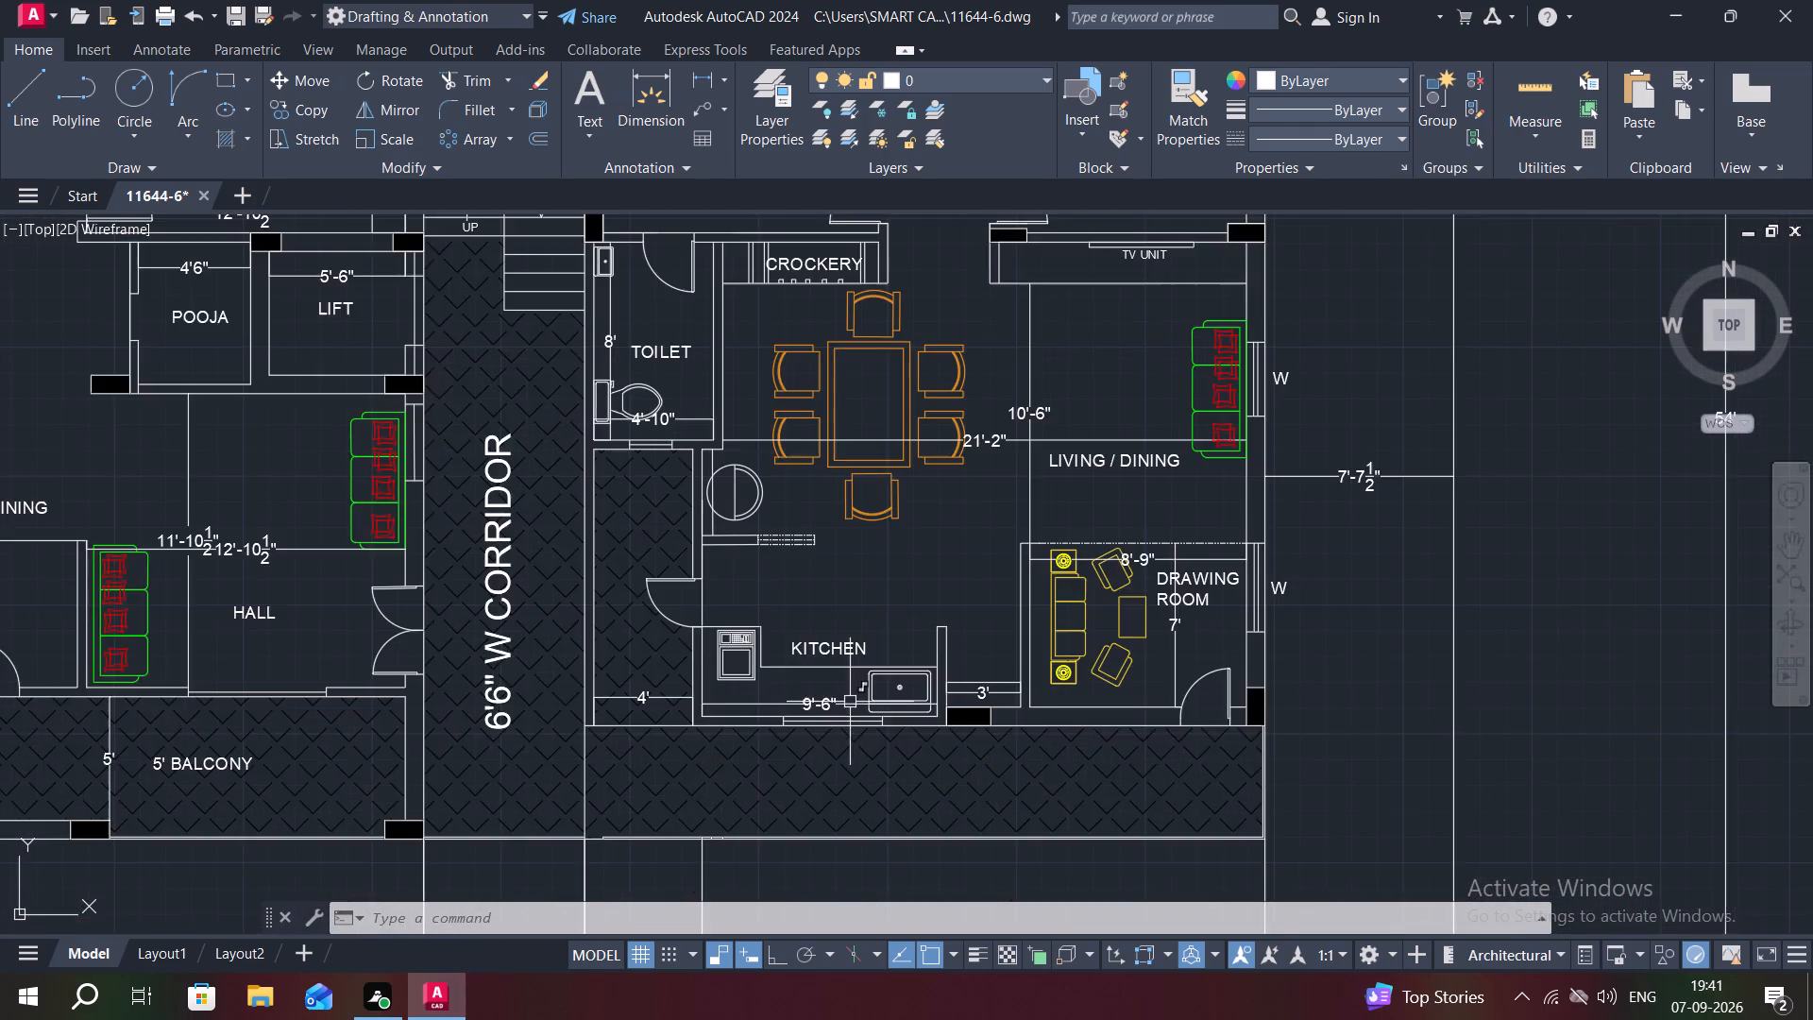
{"action": "scroll", "coordinate": [850, 702], "scroll_direction": "down", "scroll_amount": 1}
{"action": "middle_click_drag", "start_coordinate": [412, 584], "coordinate": [803, 494]}
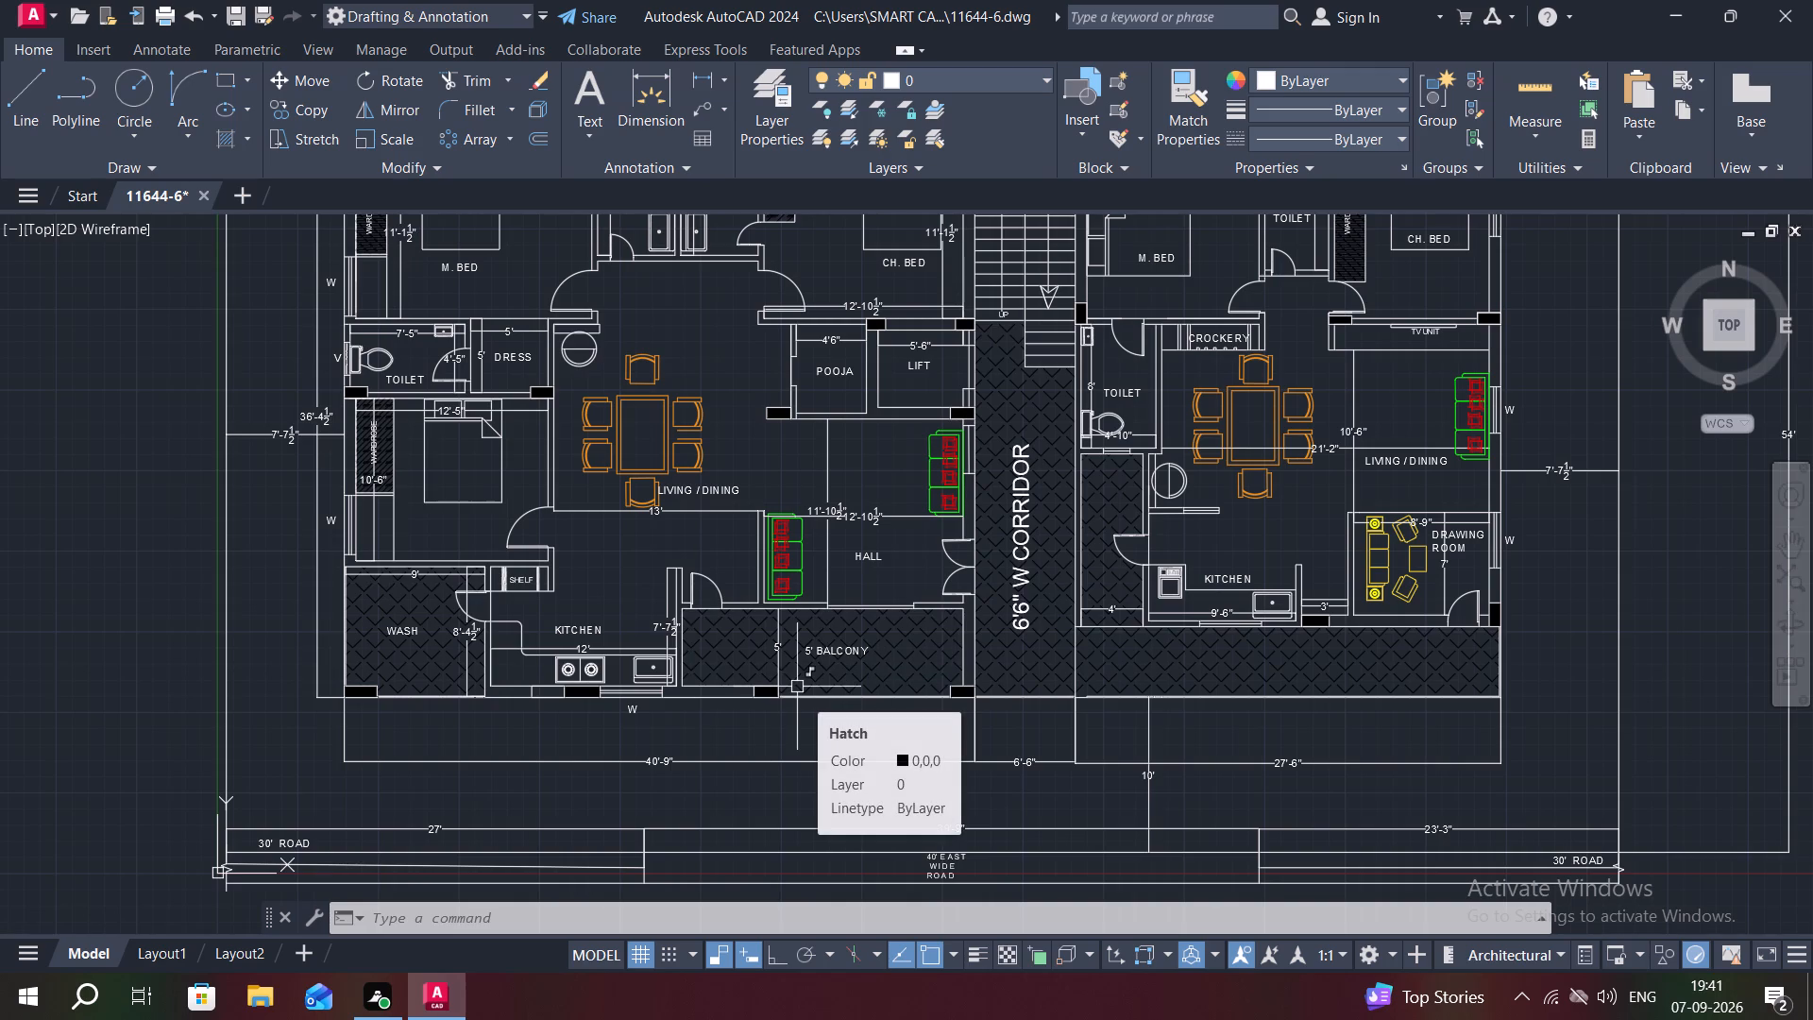
{"action": "scroll", "coordinate": [906, 637], "scroll_direction": "down", "scroll_amount": 1}
{"action": "middle_click_drag", "start_coordinate": [921, 638], "coordinate": [917, 638]}
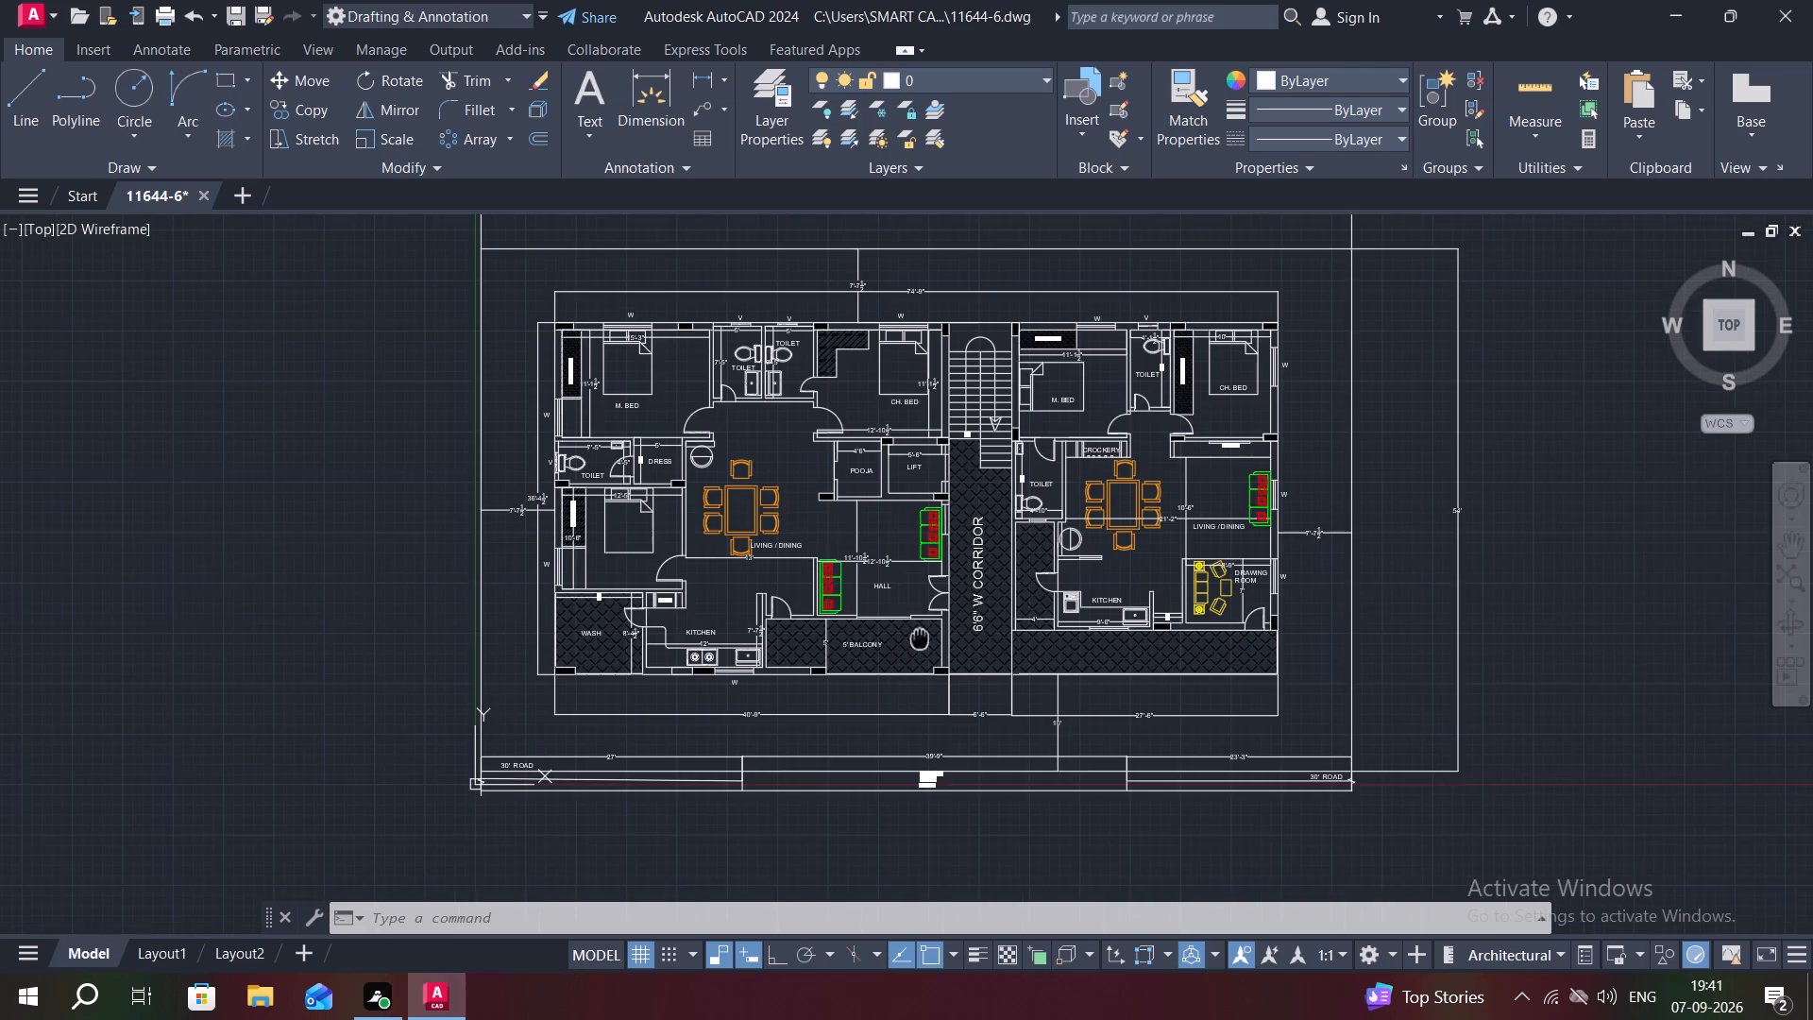
{"action": "middle_click_drag", "start_coordinate": [917, 638], "coordinate": [848, 648]}
Plot a window around the whole floor plan in portrait with DWG To PDF.pc3, saving it in Documents under the proposed name.
{"action": "key", "text": "ctrl+p"}
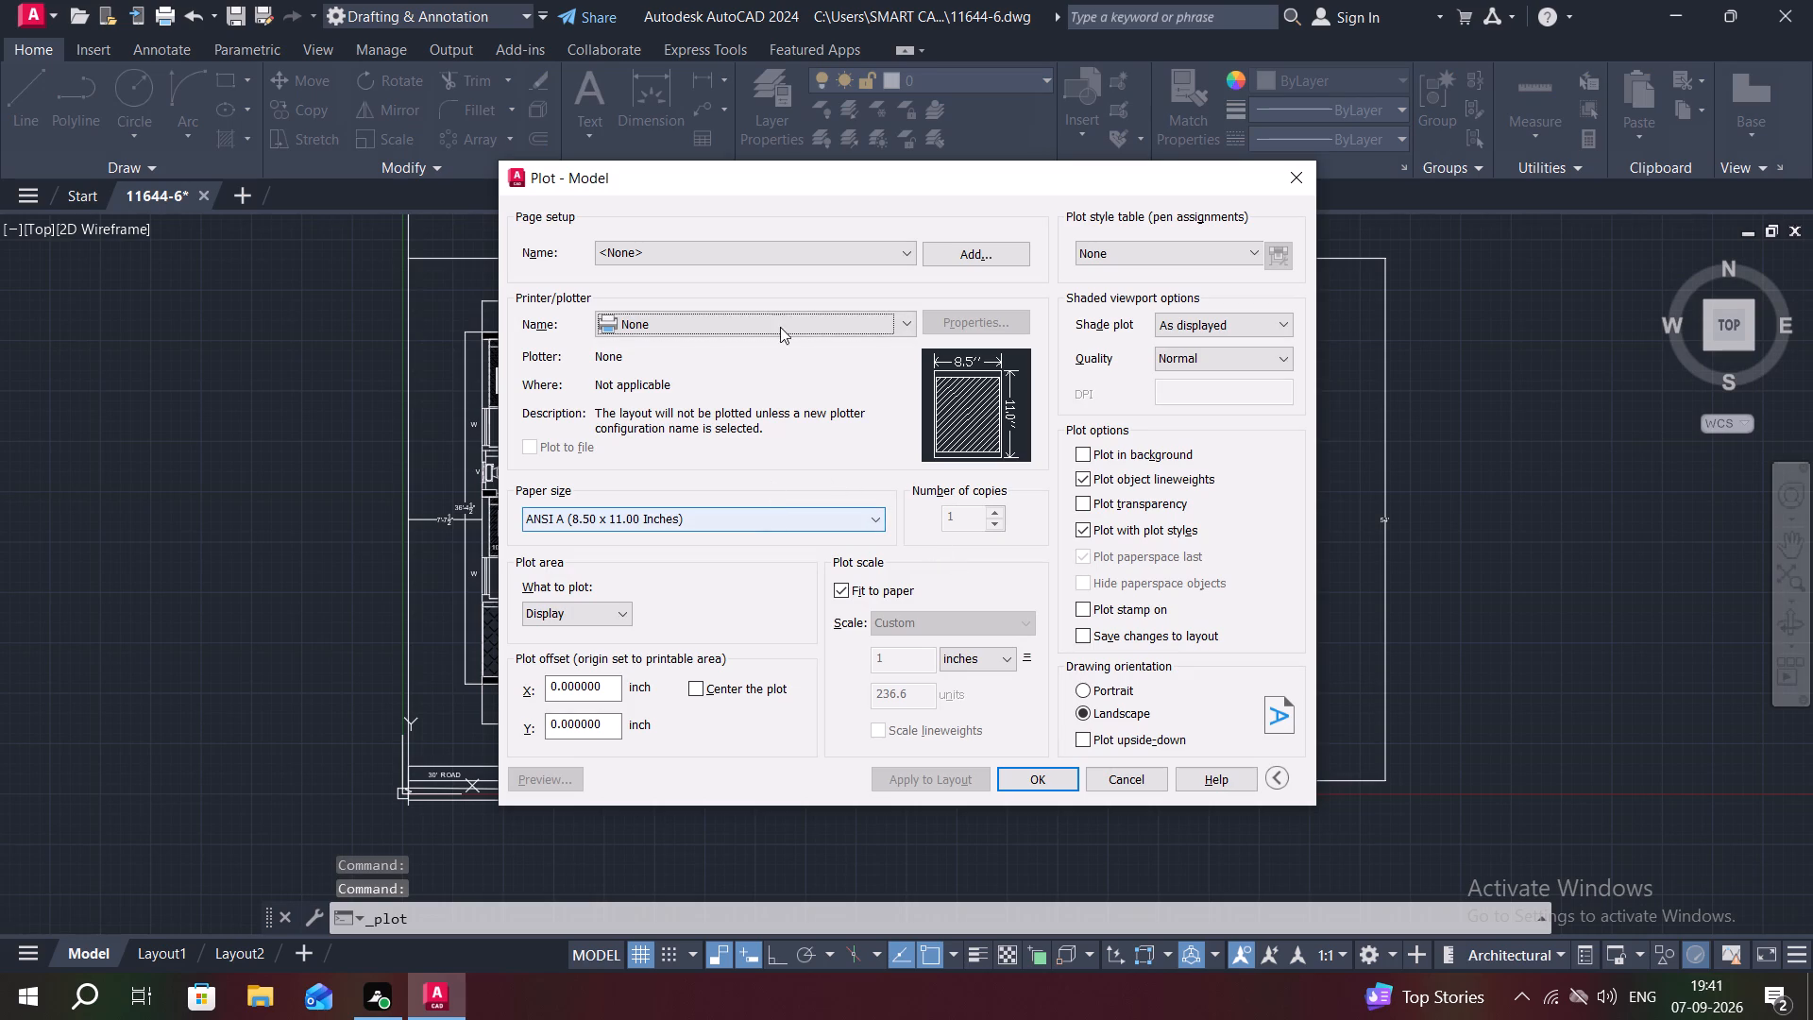
{"action": "left_click", "coordinate": [787, 328]}
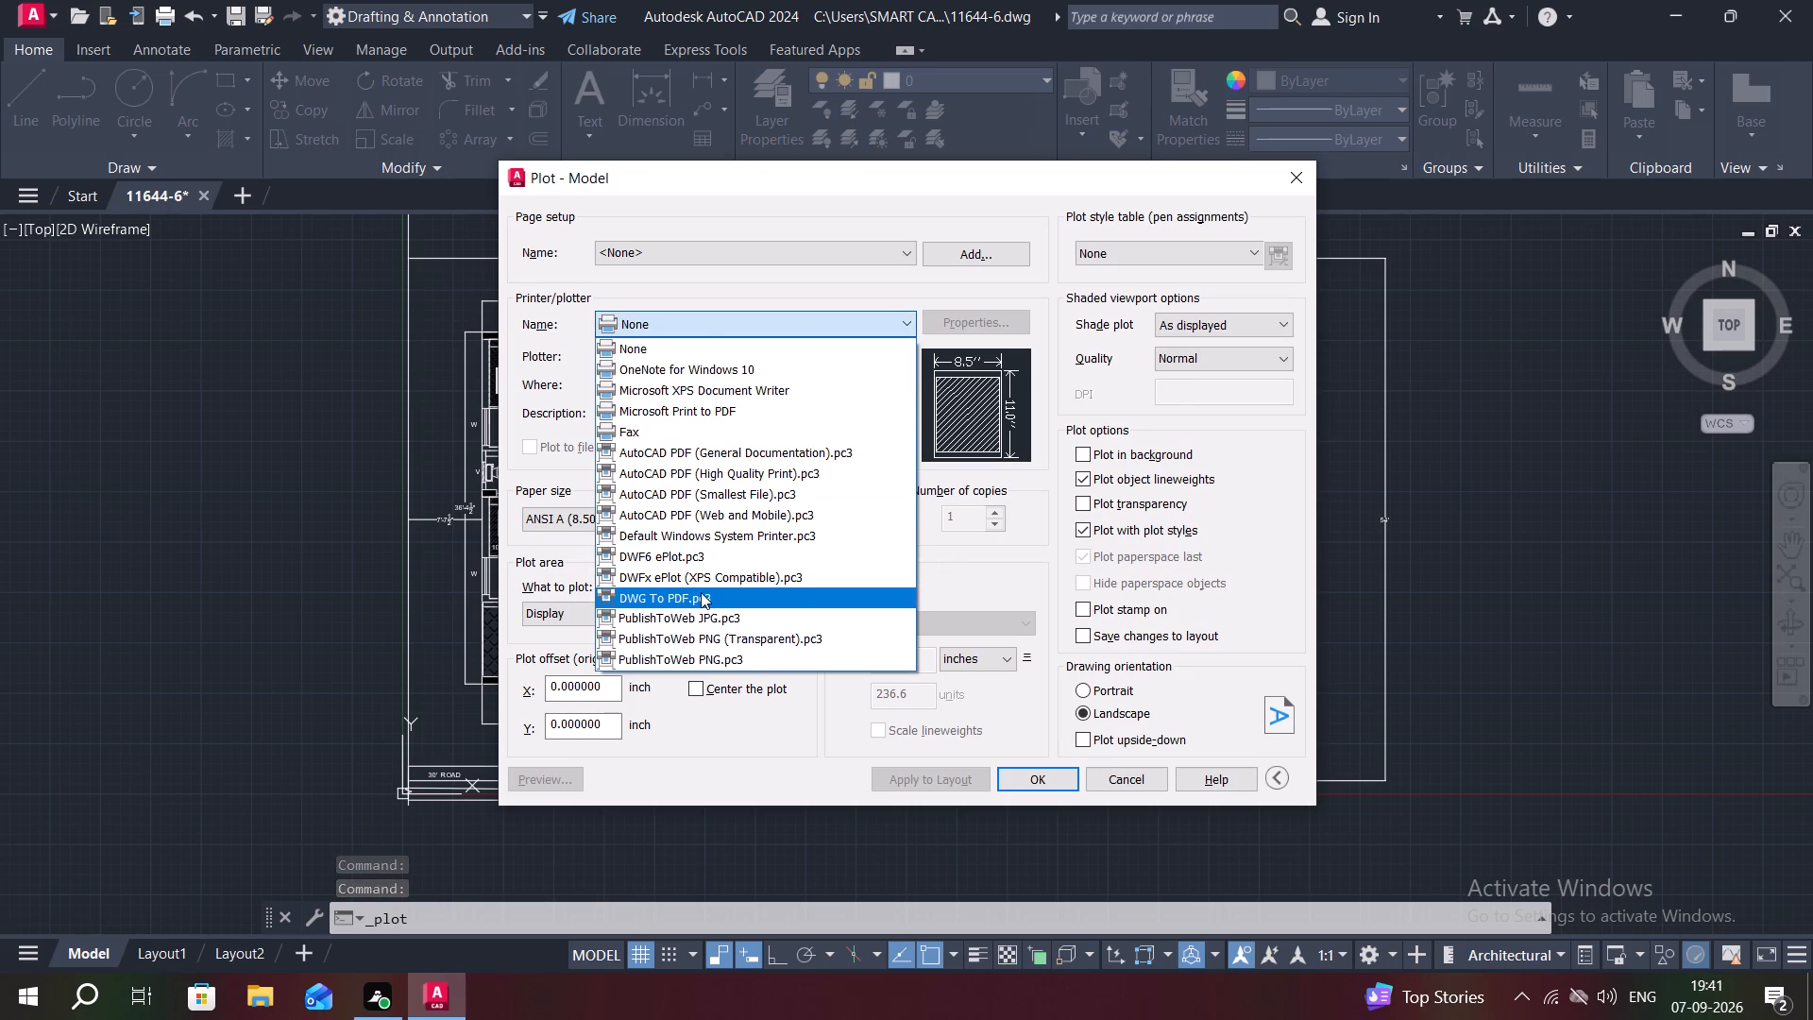
{"action": "left_click", "coordinate": [701, 592]}
{"action": "left_click", "coordinate": [595, 611]}
{"action": "left_click", "coordinate": [594, 673]}
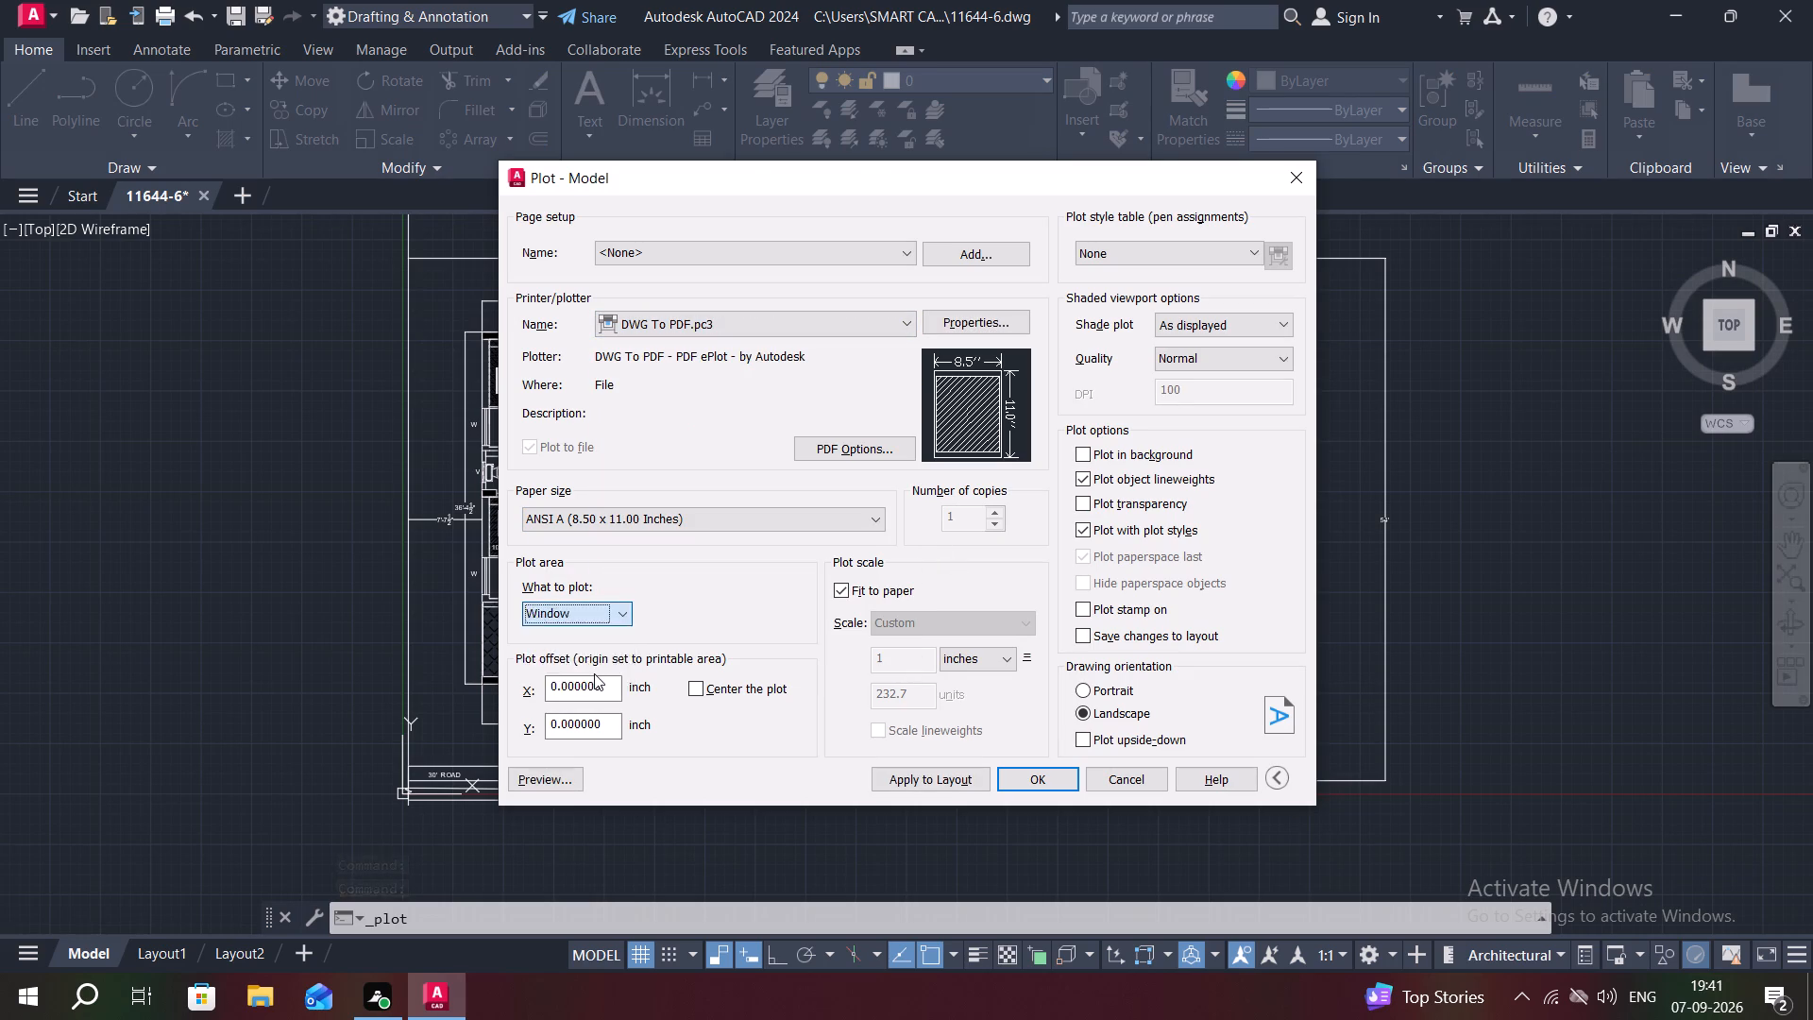
{"action": "scroll", "coordinate": [473, 252], "scroll_direction": "down", "scroll_amount": 2}
{"action": "middle_click_drag", "start_coordinate": [416, 245], "coordinate": [497, 379]}
{"action": "left_click", "coordinate": [482, 305]}
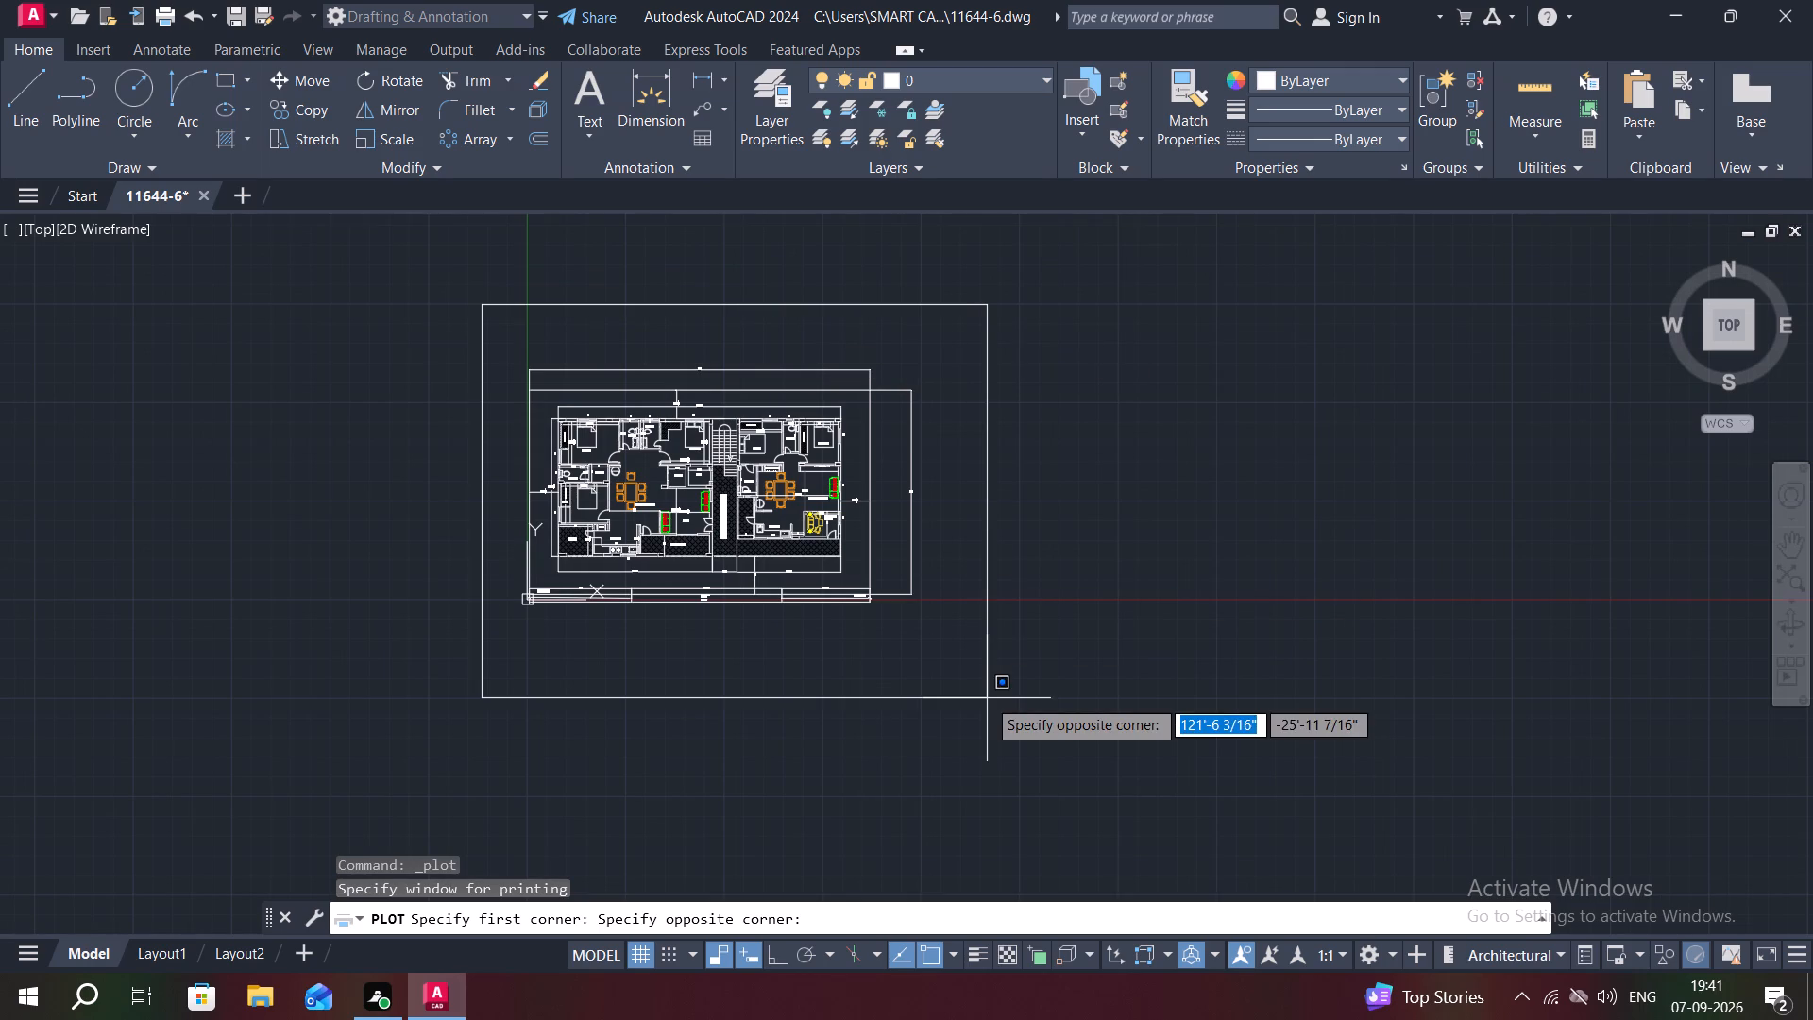
{"action": "left_click", "coordinate": [986, 695]}
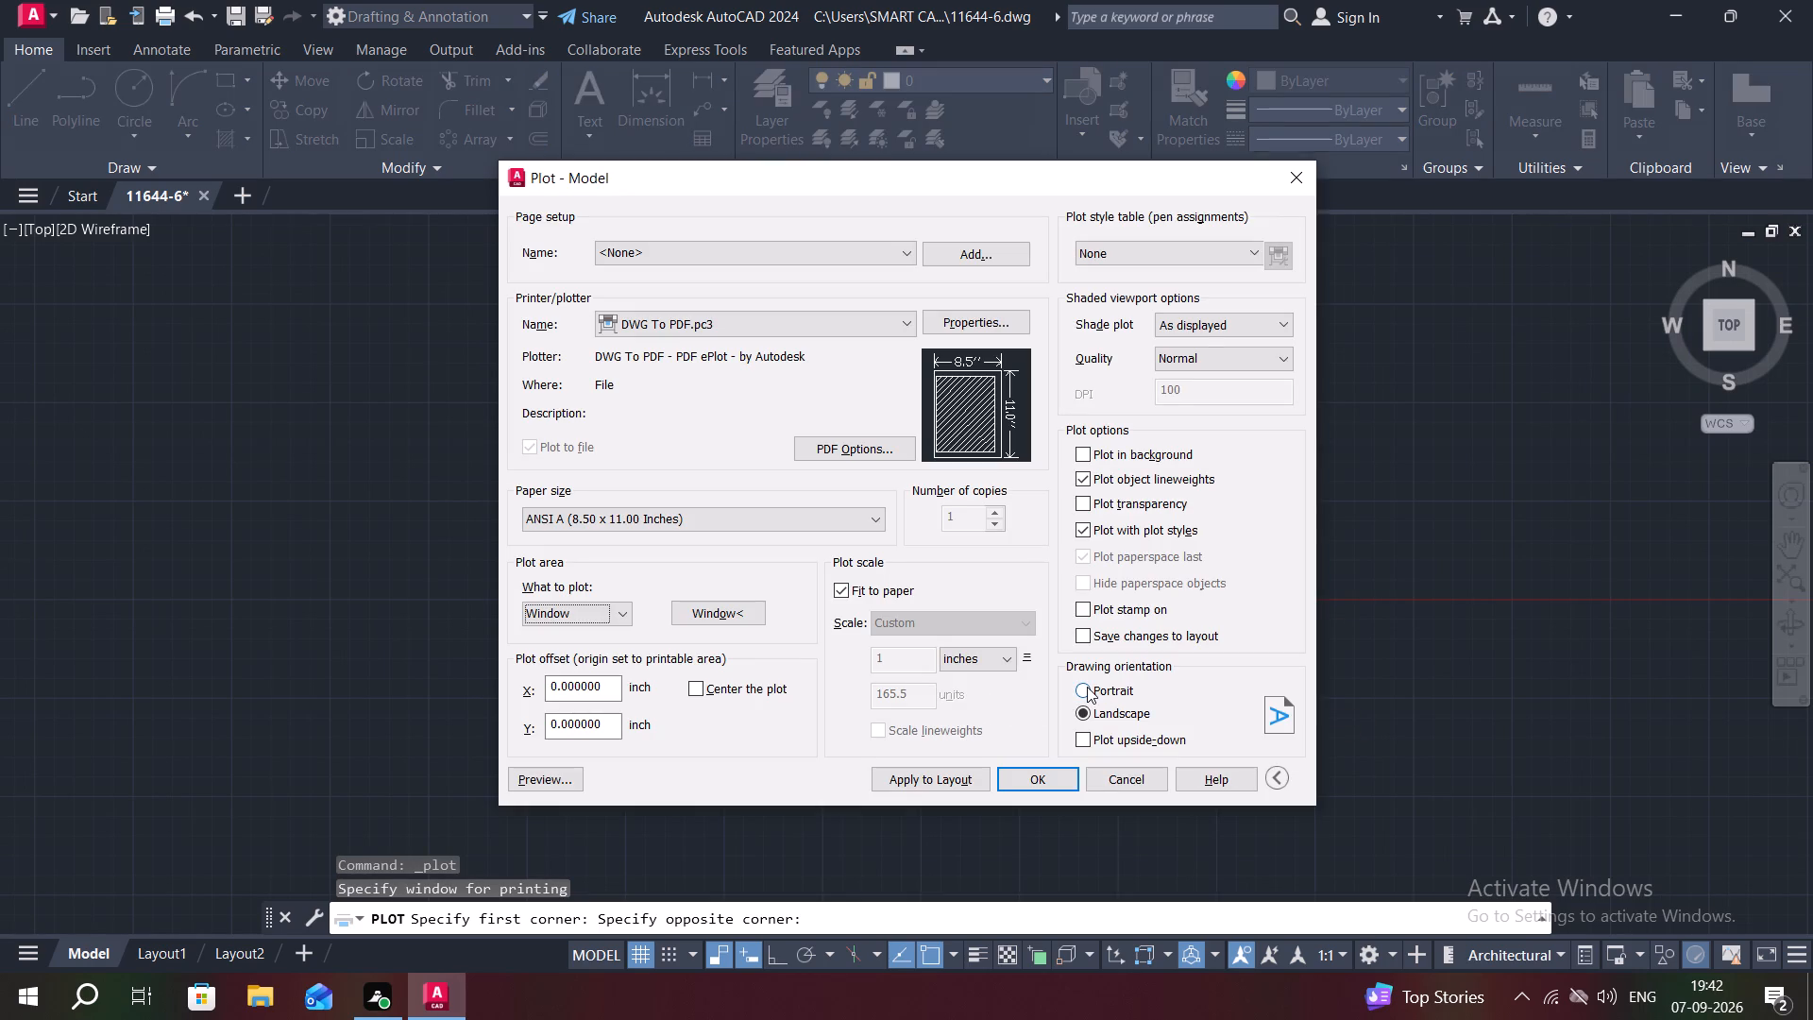
{"action": "left_click", "coordinate": [1087, 687]}
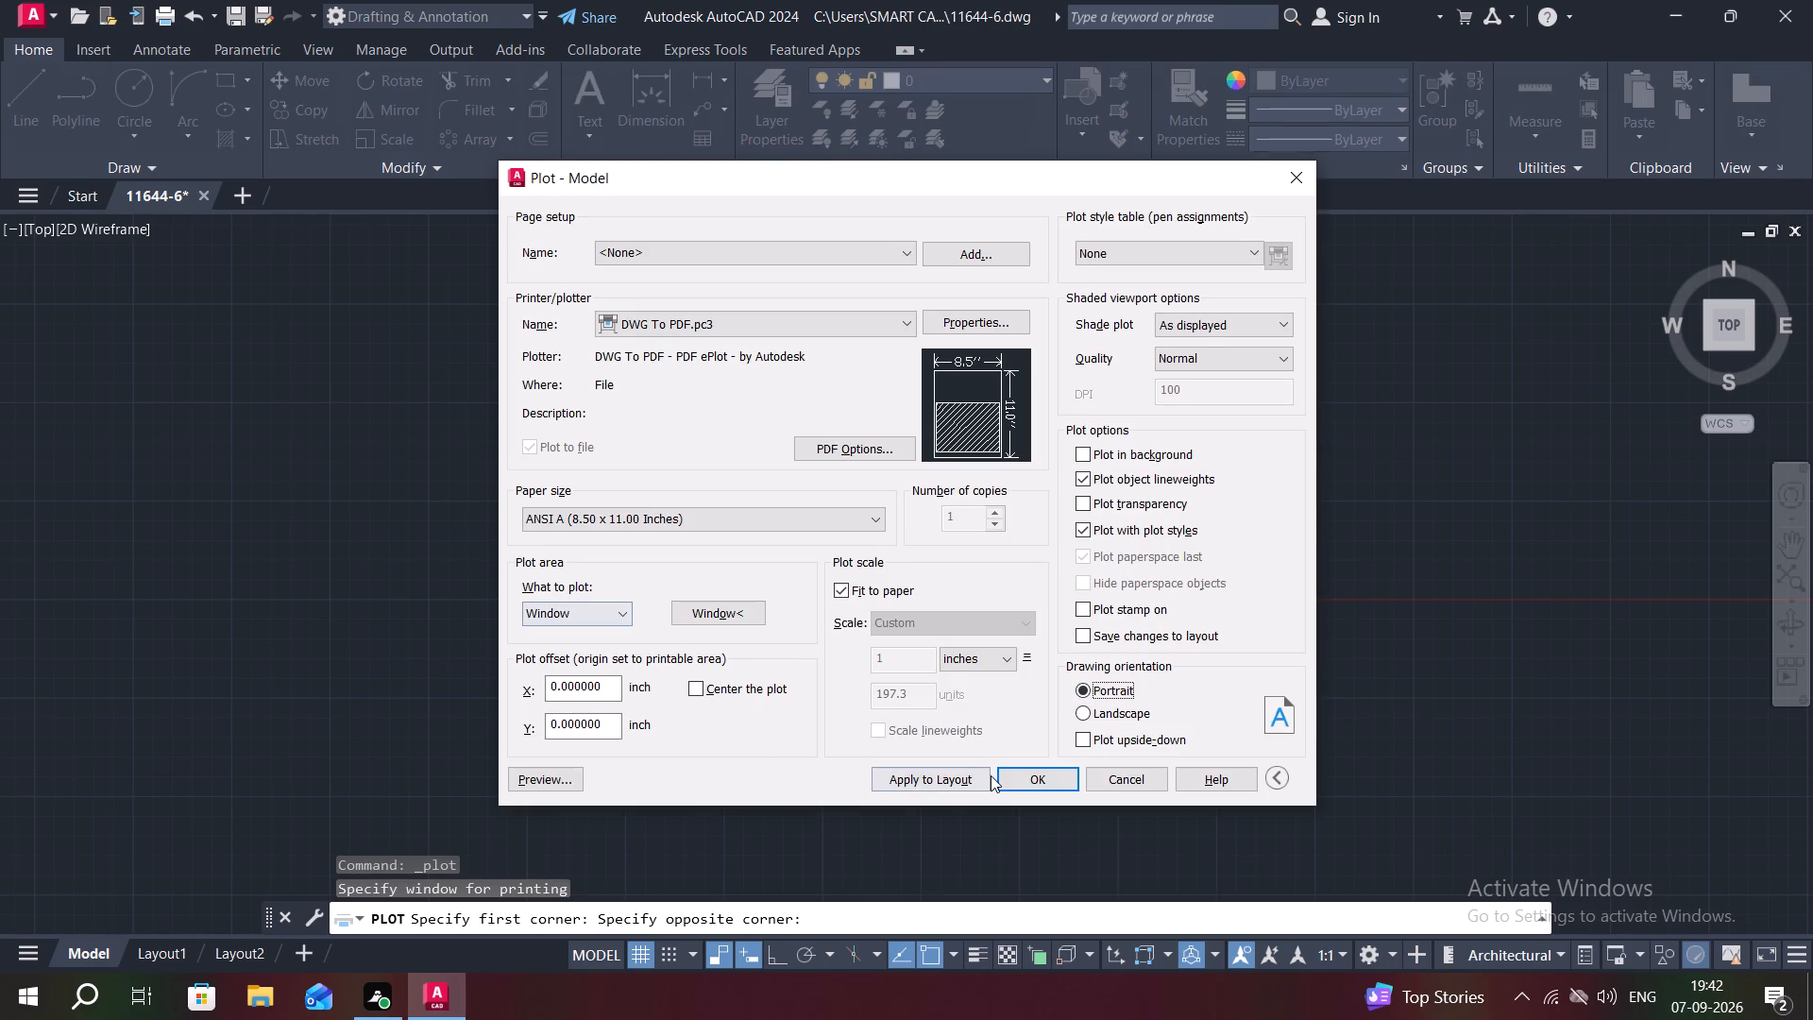
{"action": "left_click", "coordinate": [1029, 782]}
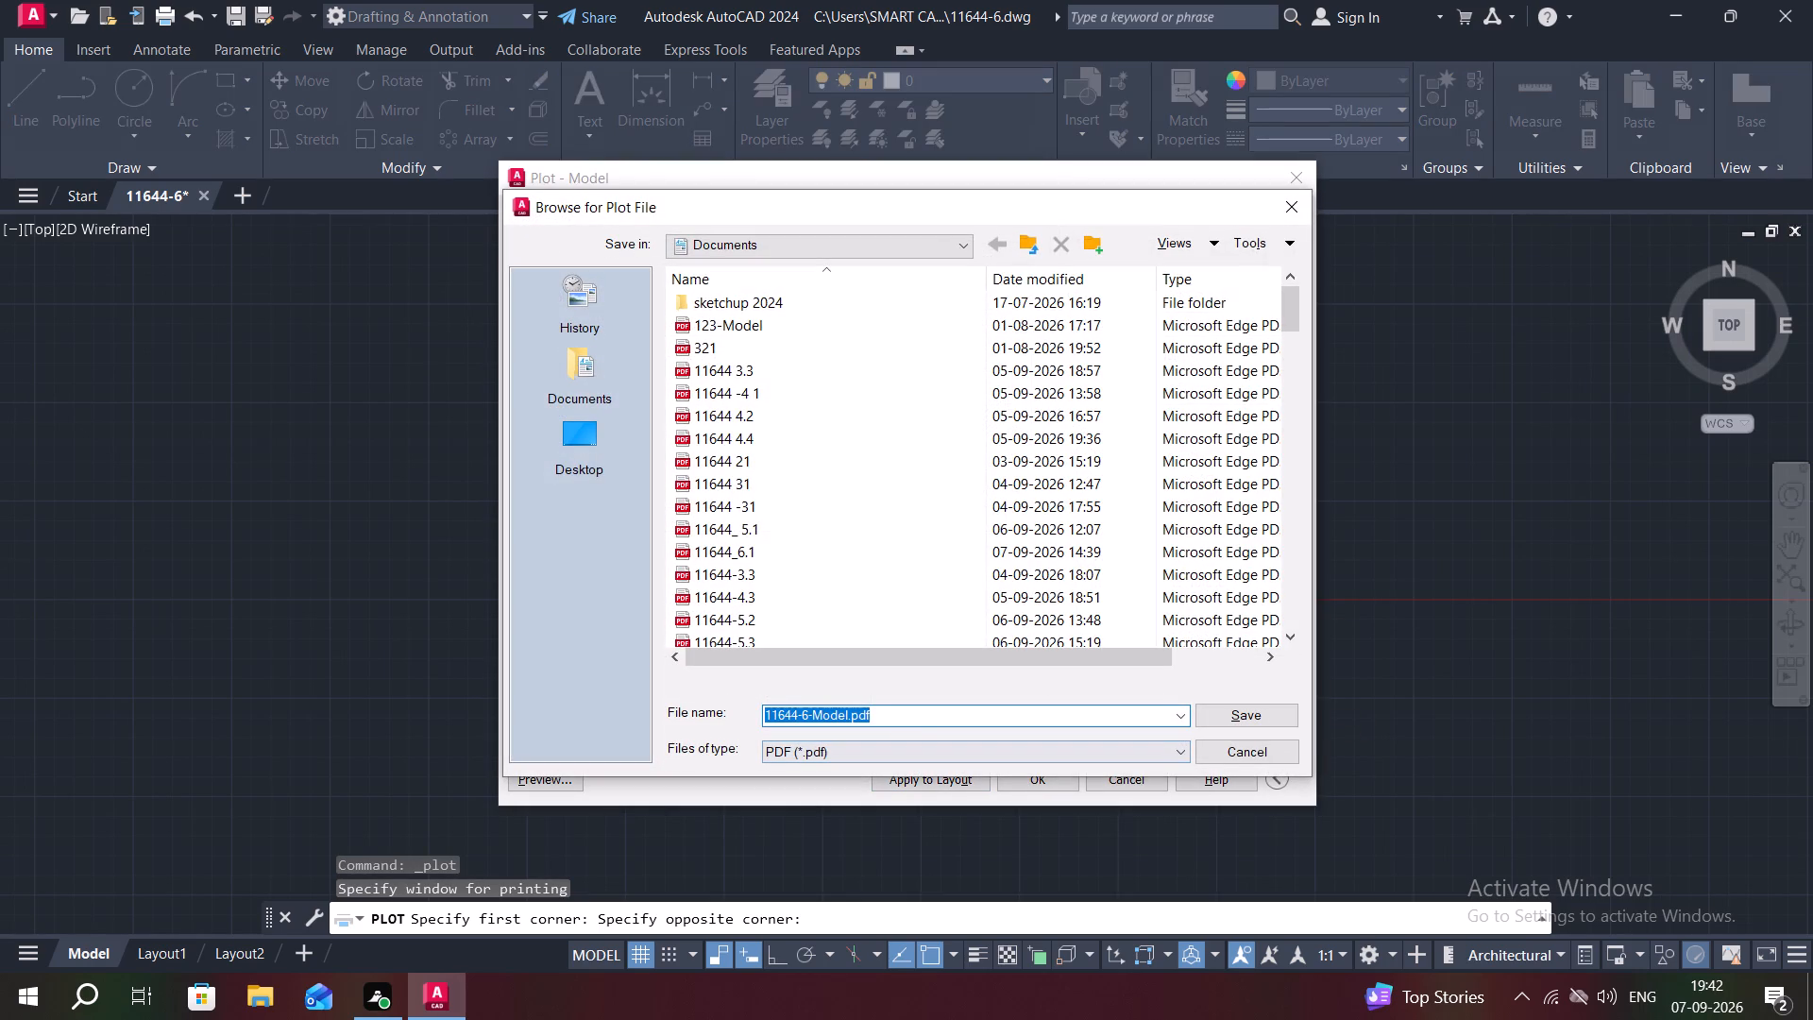
{"action": "left_click", "coordinate": [1236, 716]}
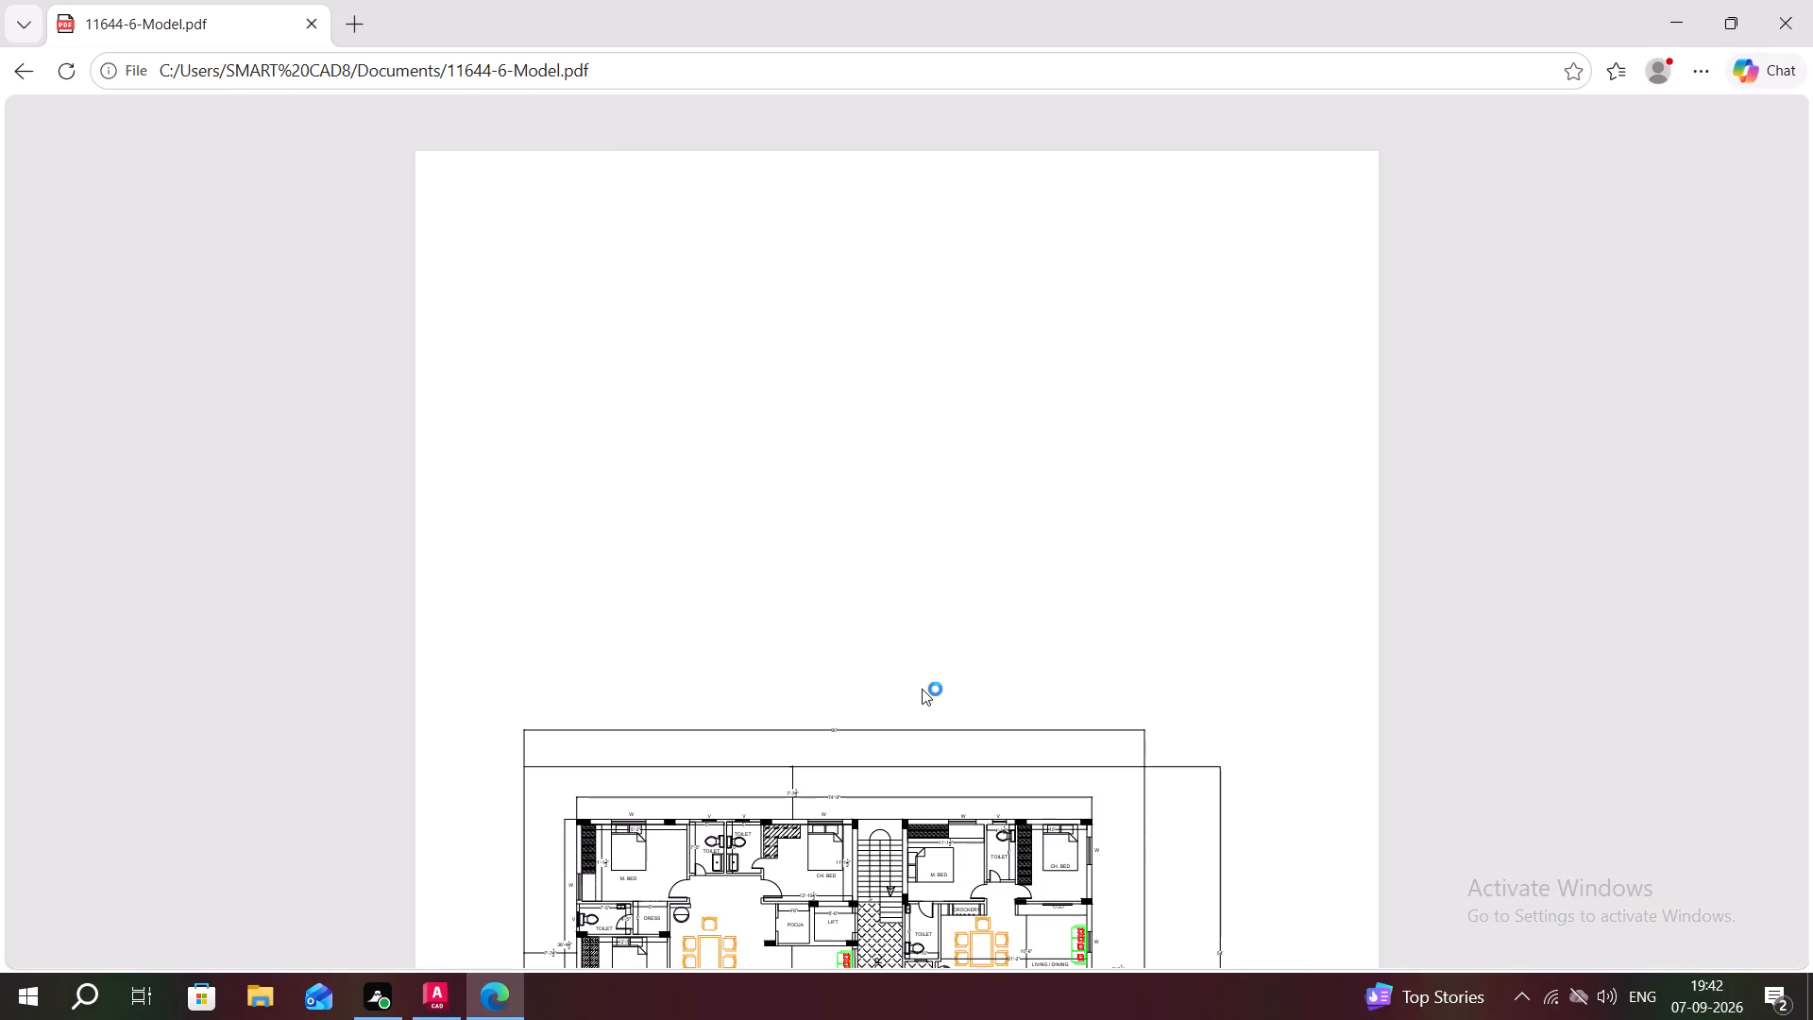
Review the plotted floor plan PDF in Microsoft Edge, checking its placement on the page.
{"action": "scroll", "coordinate": [923, 702], "scroll_direction": "down", "scroll_amount": 1}
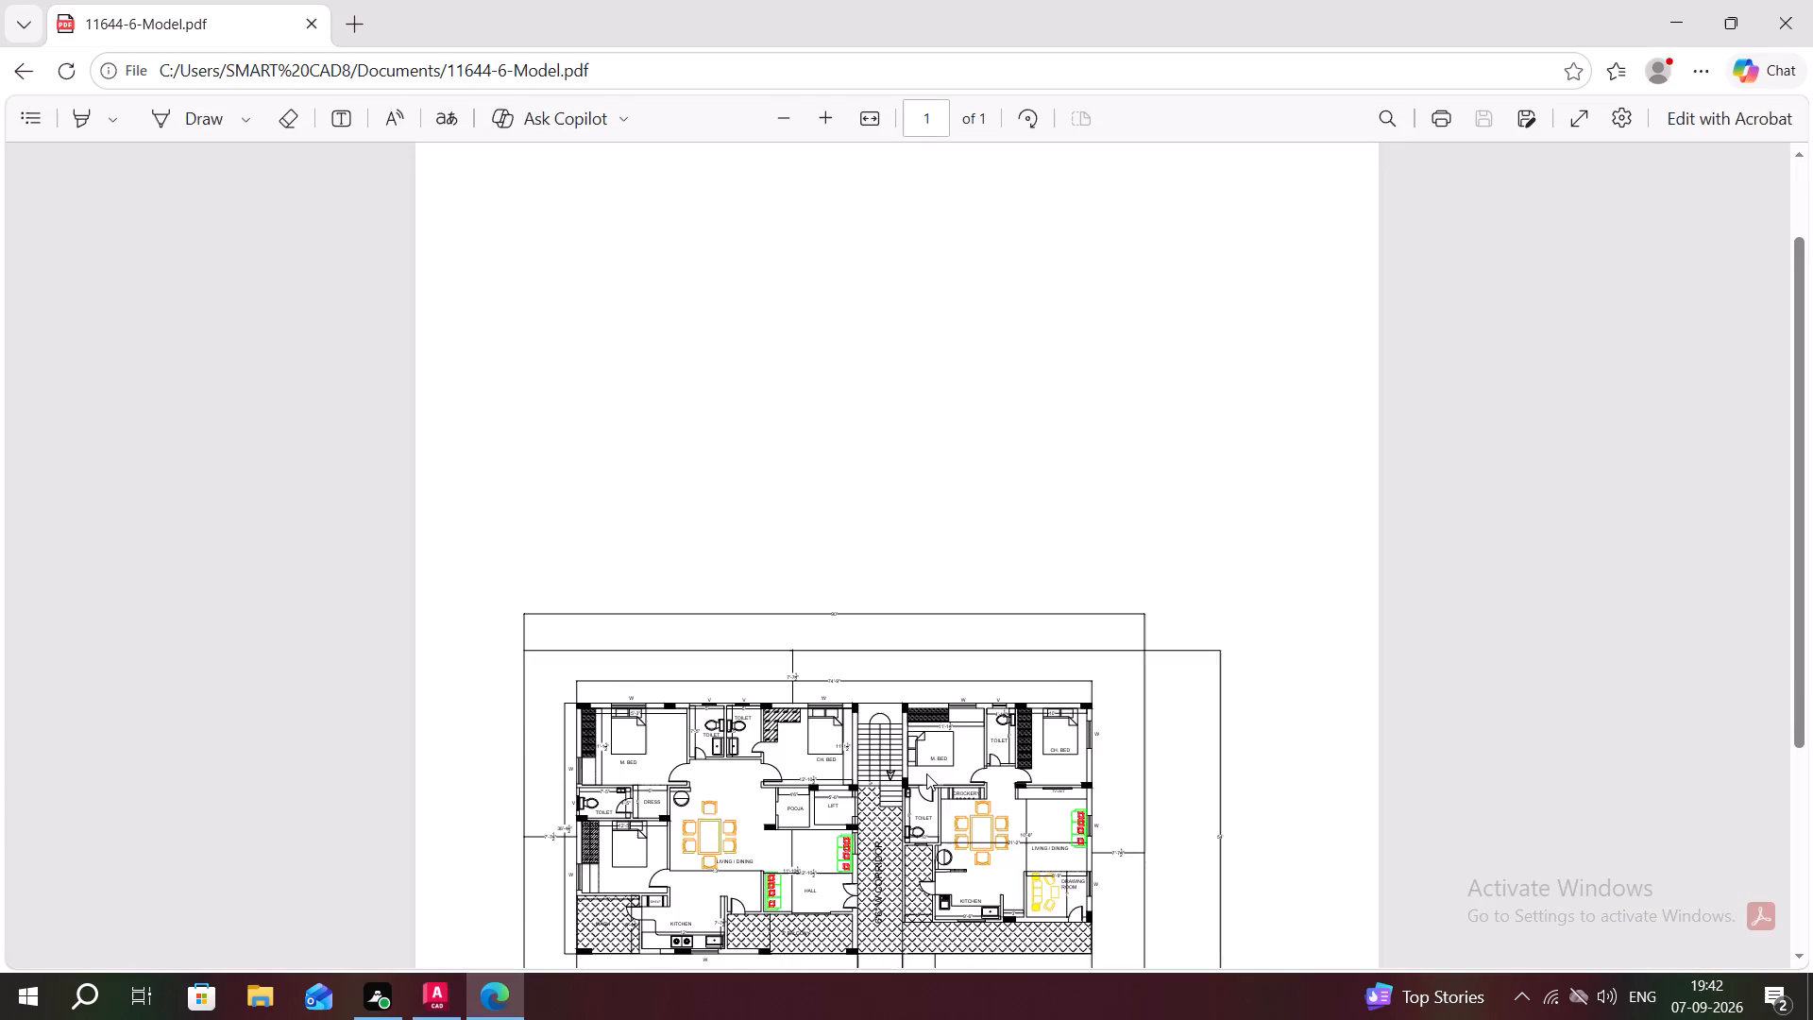
{"action": "scroll", "coordinate": [924, 732], "scroll_direction": "up", "scroll_amount": 3}
{"action": "scroll", "coordinate": [923, 741], "scroll_direction": "down", "scroll_amount": 2}
{"action": "middle_click_drag", "start_coordinate": [864, 826], "coordinate": [814, 795]}
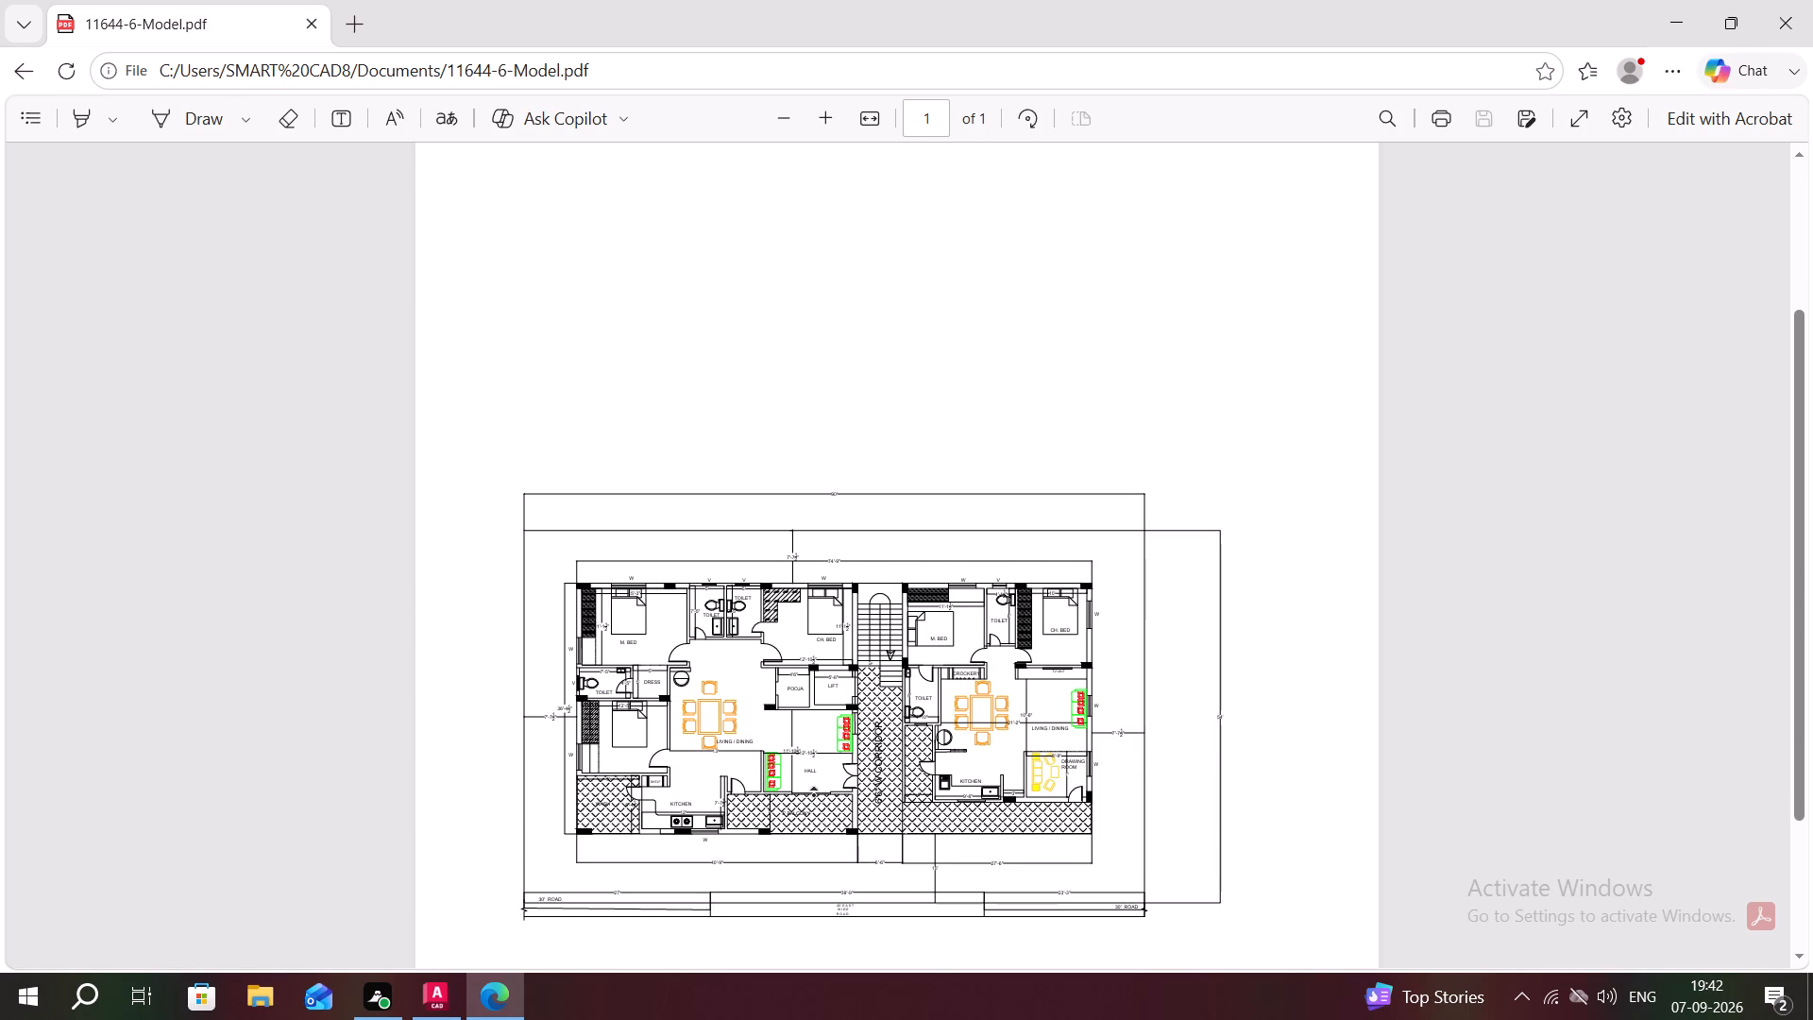
{"action": "middle_click_drag", "start_coordinate": [814, 795], "coordinate": [788, 697]}
{"action": "scroll", "coordinate": [795, 701], "scroll_direction": "down", "scroll_amount": 2}
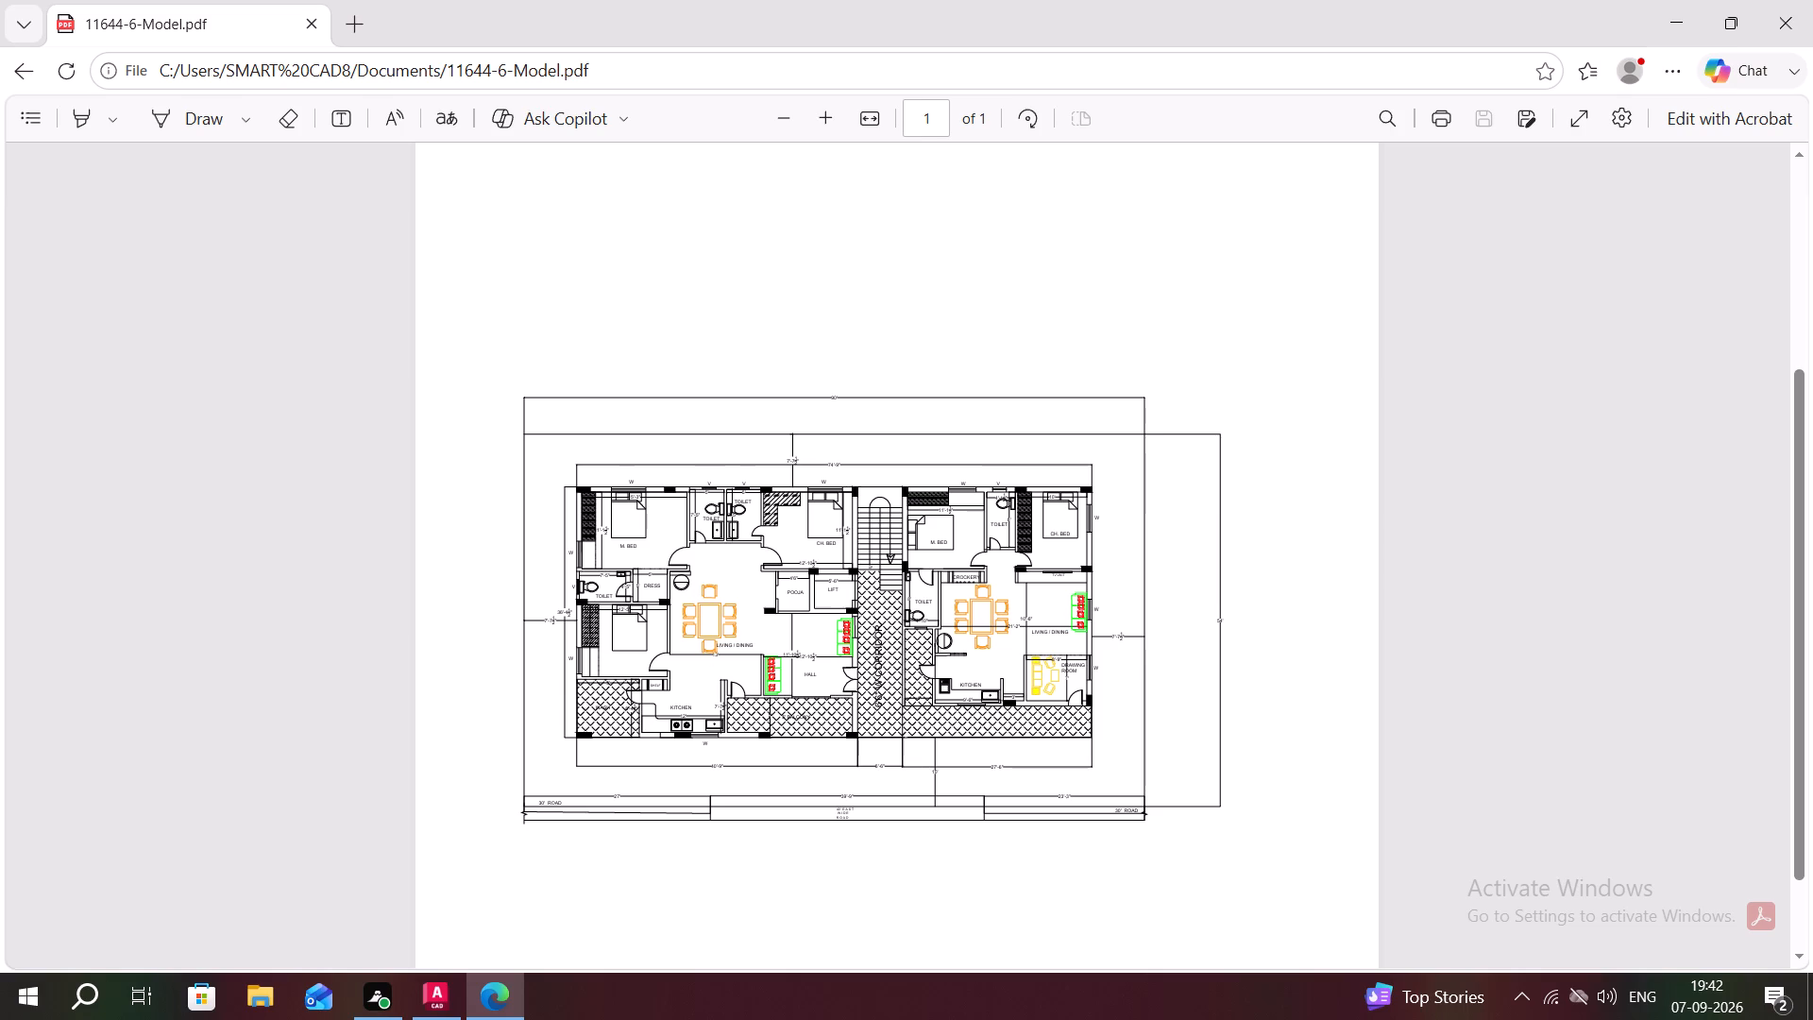
{"action": "middle_click", "coordinate": [871, 667]}
{"action": "scroll", "coordinate": [871, 667], "scroll_direction": "up", "scroll_amount": 4}
{"action": "scroll", "coordinate": [974, 667], "scroll_direction": "up", "scroll_amount": 1}
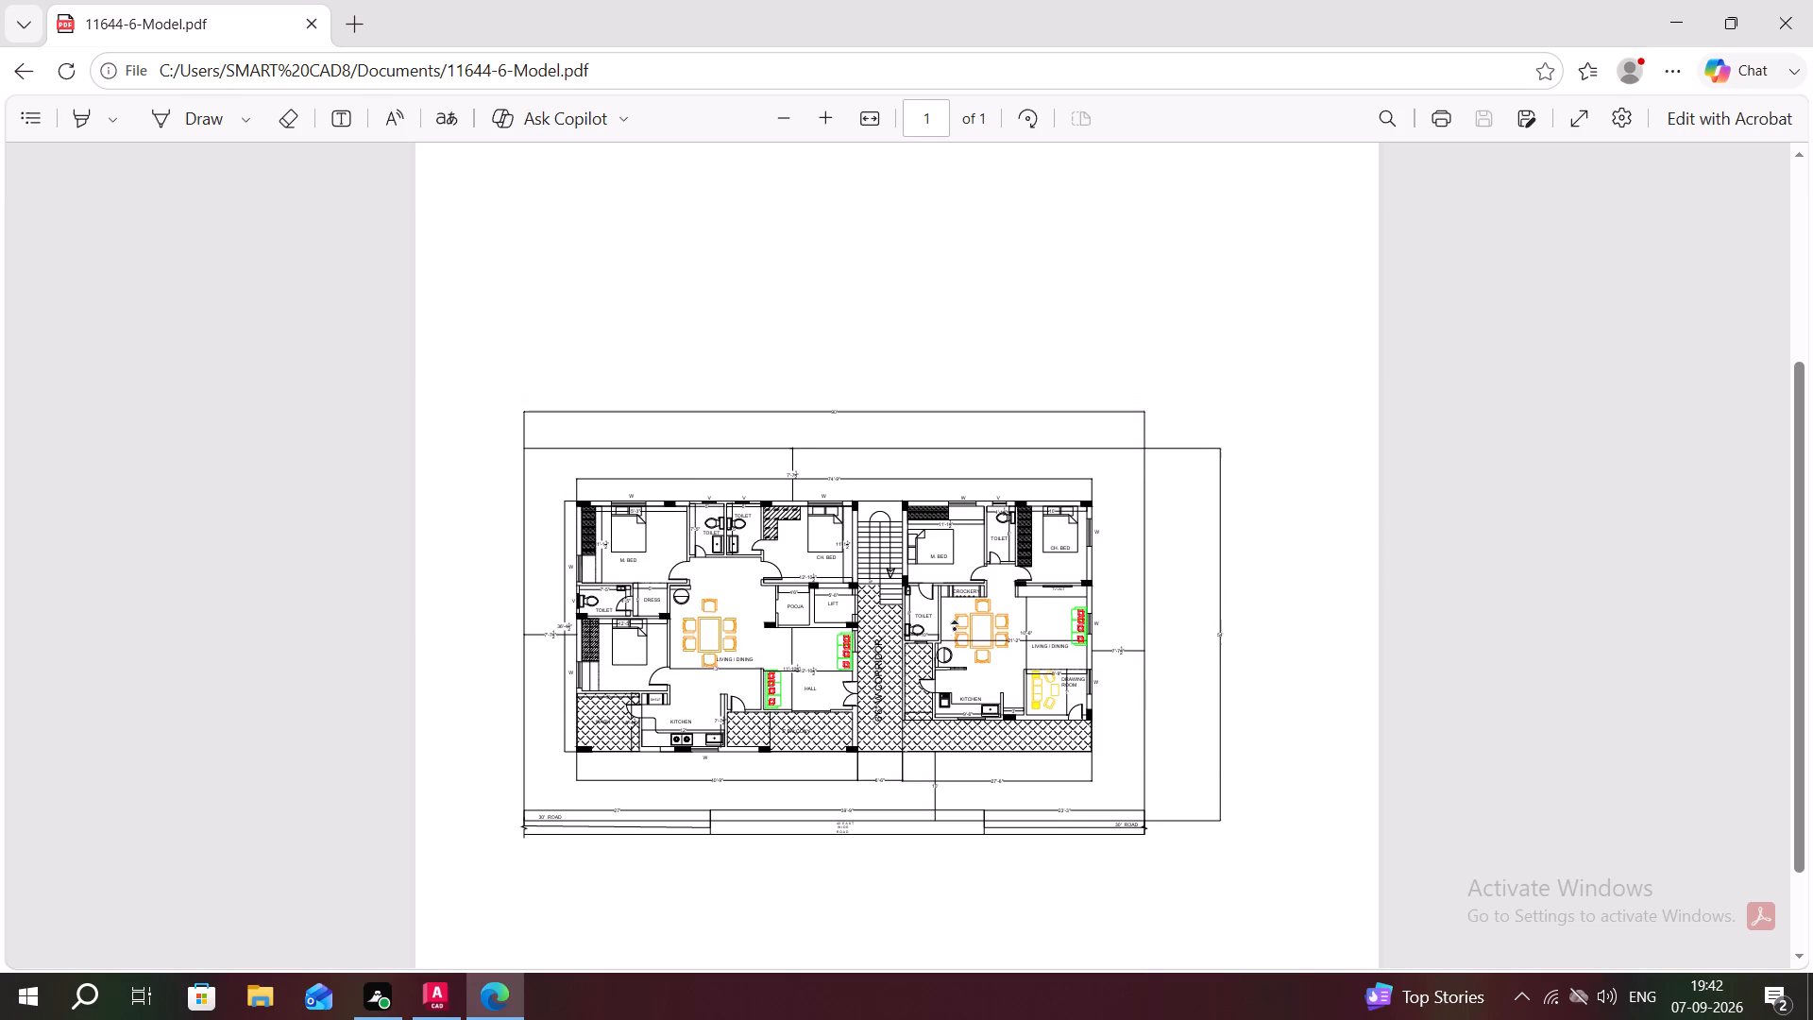
{"action": "scroll", "coordinate": [1442, 327], "scroll_direction": "down", "scroll_amount": 5}
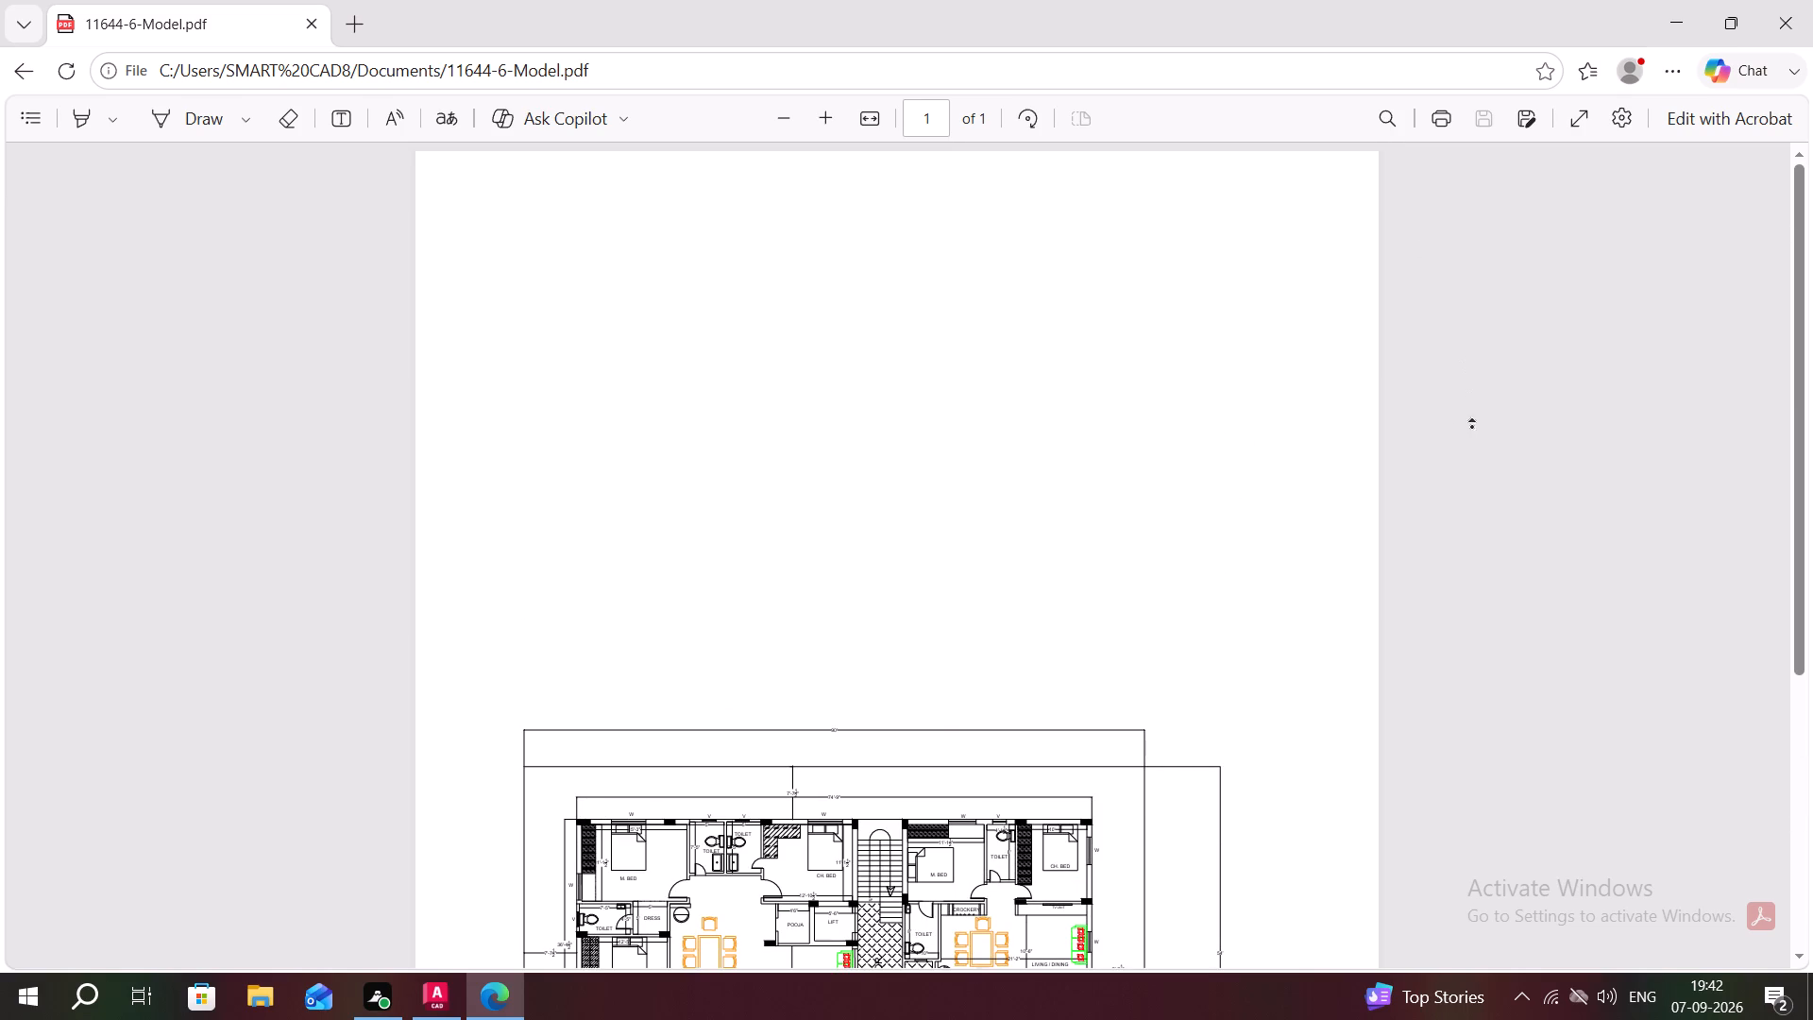
{"action": "scroll", "coordinate": [1164, 467], "scroll_direction": "down", "scroll_amount": 2}
{"action": "scroll", "coordinate": [1121, 719], "scroll_direction": "down", "scroll_amount": 6}
{"action": "scroll", "coordinate": [1096, 868], "scroll_direction": "down", "scroll_amount": 3}
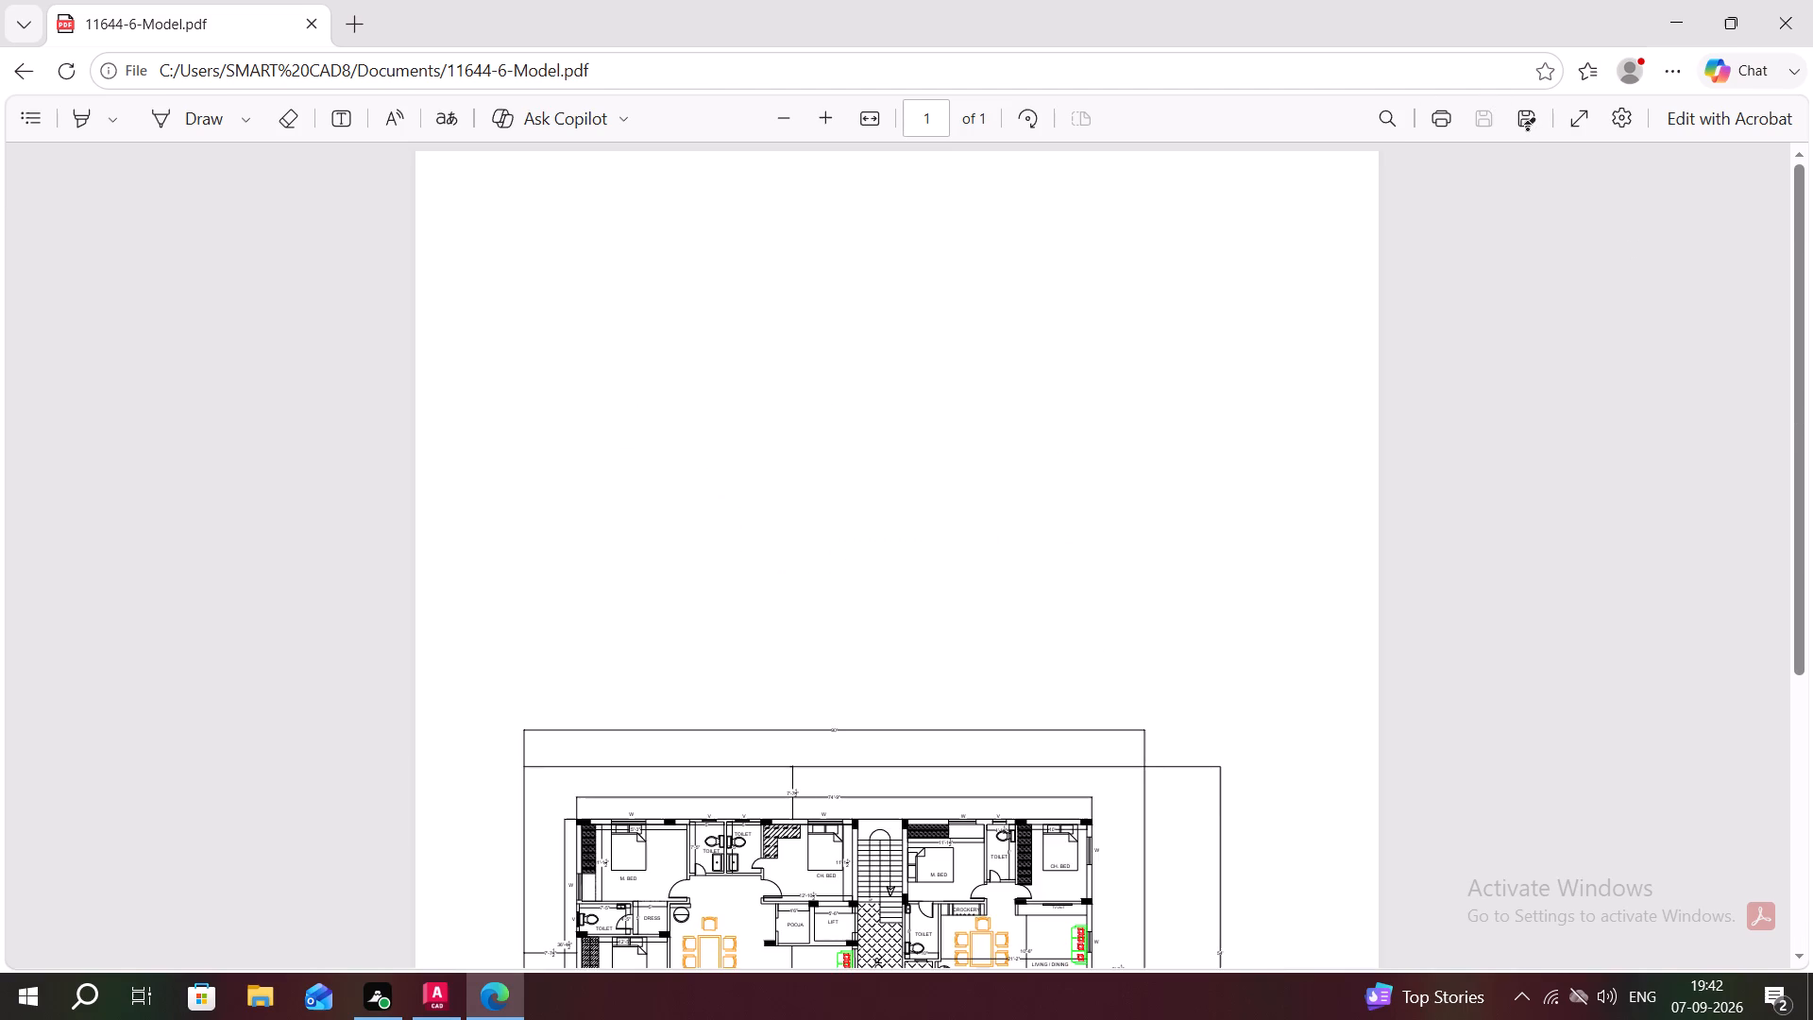
Save a copy of the PDF to the Desktop as 11644-6-Model.
{"action": "left_click", "coordinate": [1528, 129]}
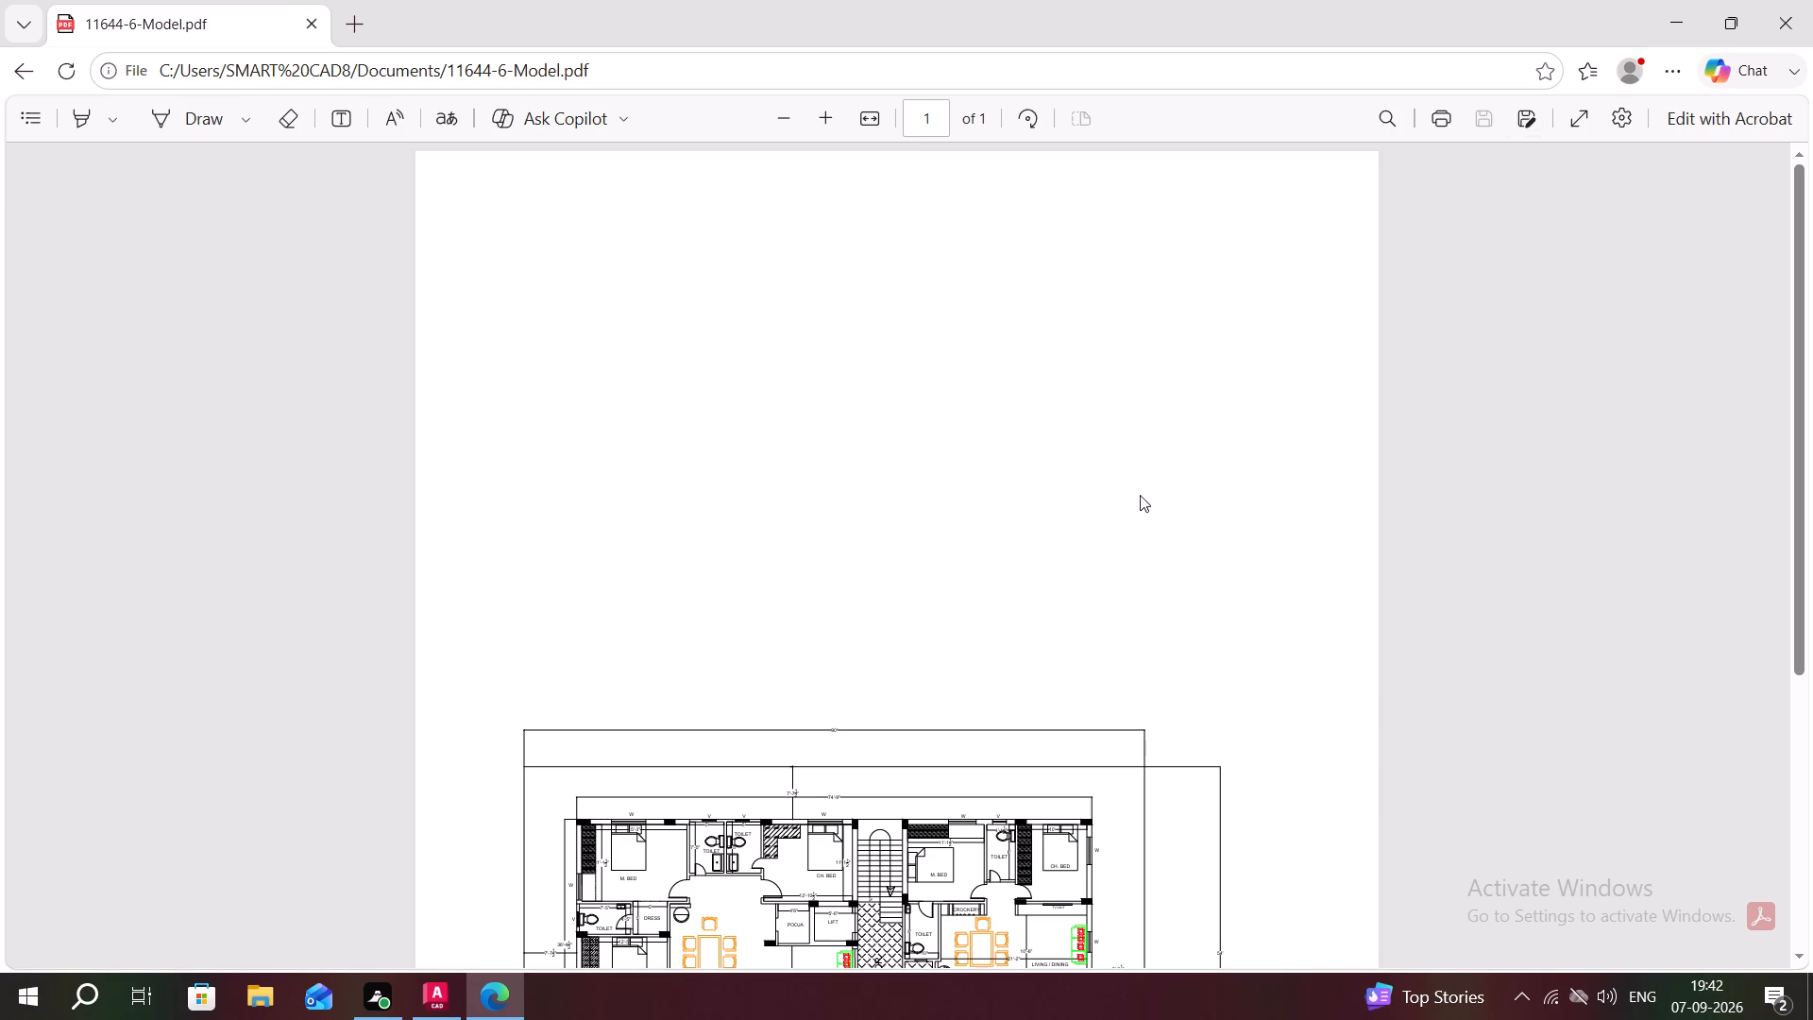
{"action": "scroll", "coordinate": [1140, 495], "scroll_direction": "down", "scroll_amount": 6}
{"action": "left_click", "coordinate": [1530, 123]}
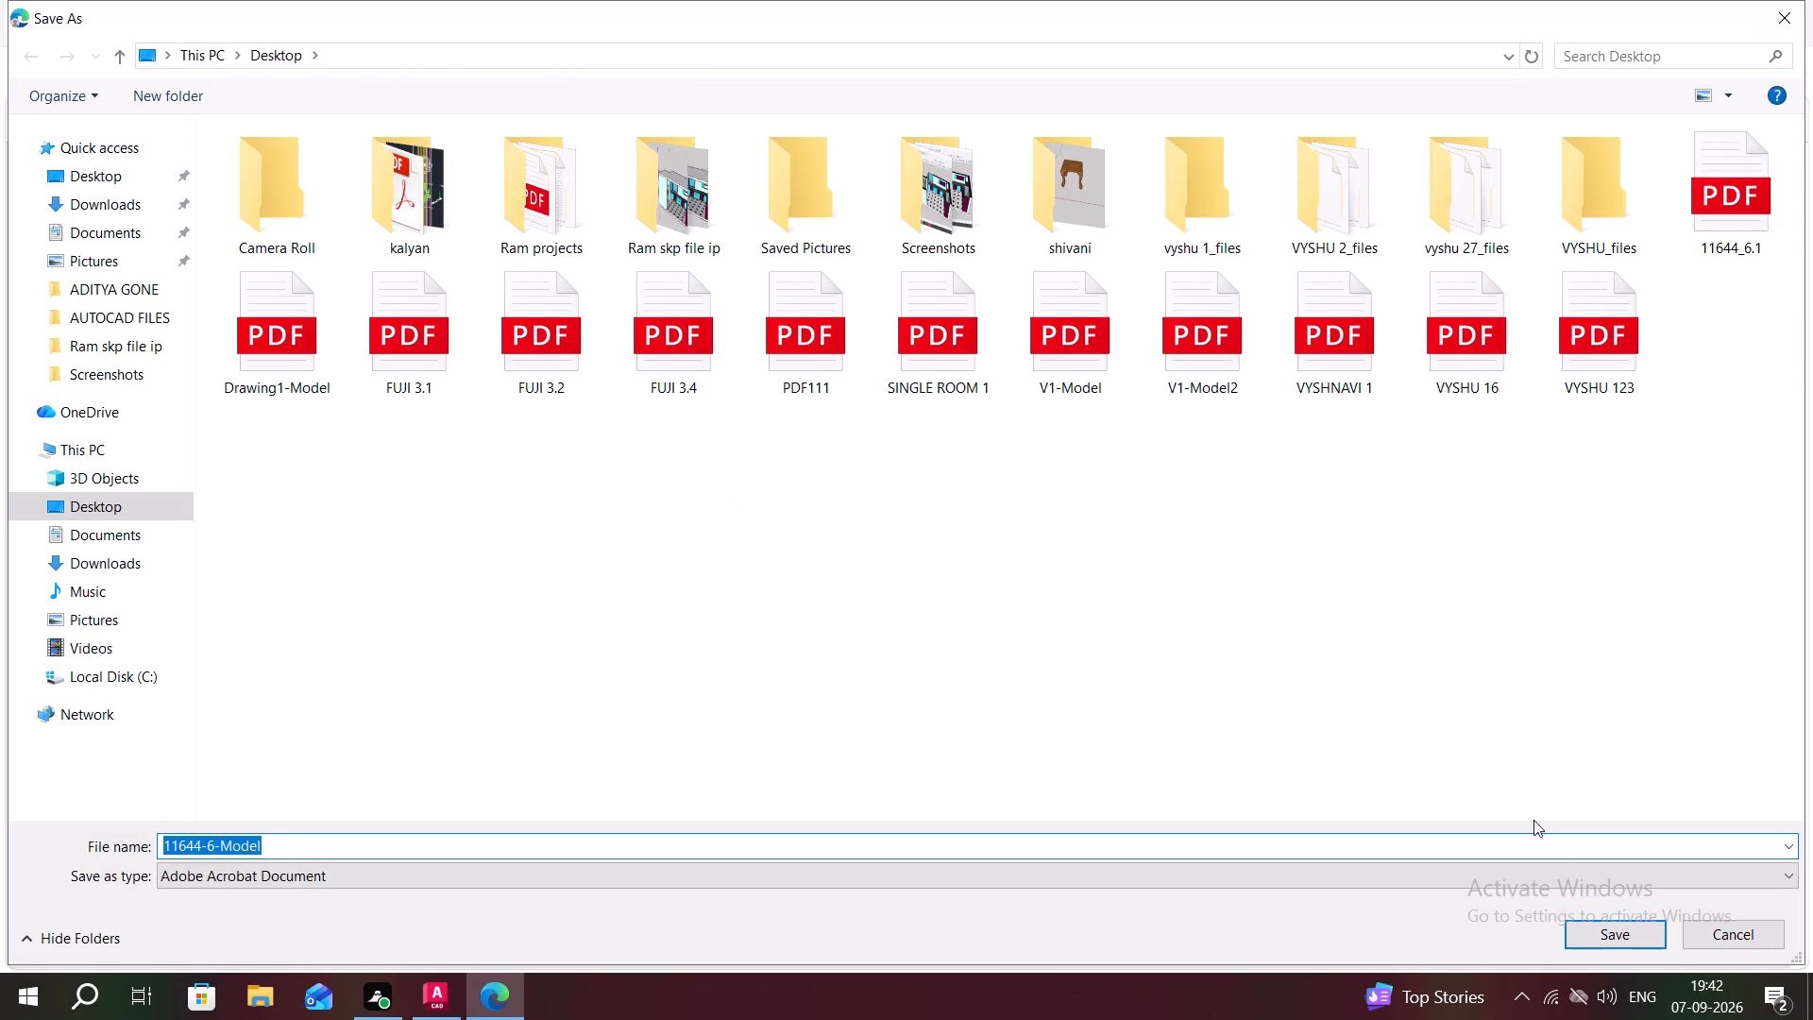
{"action": "left_click", "coordinate": [1584, 935]}
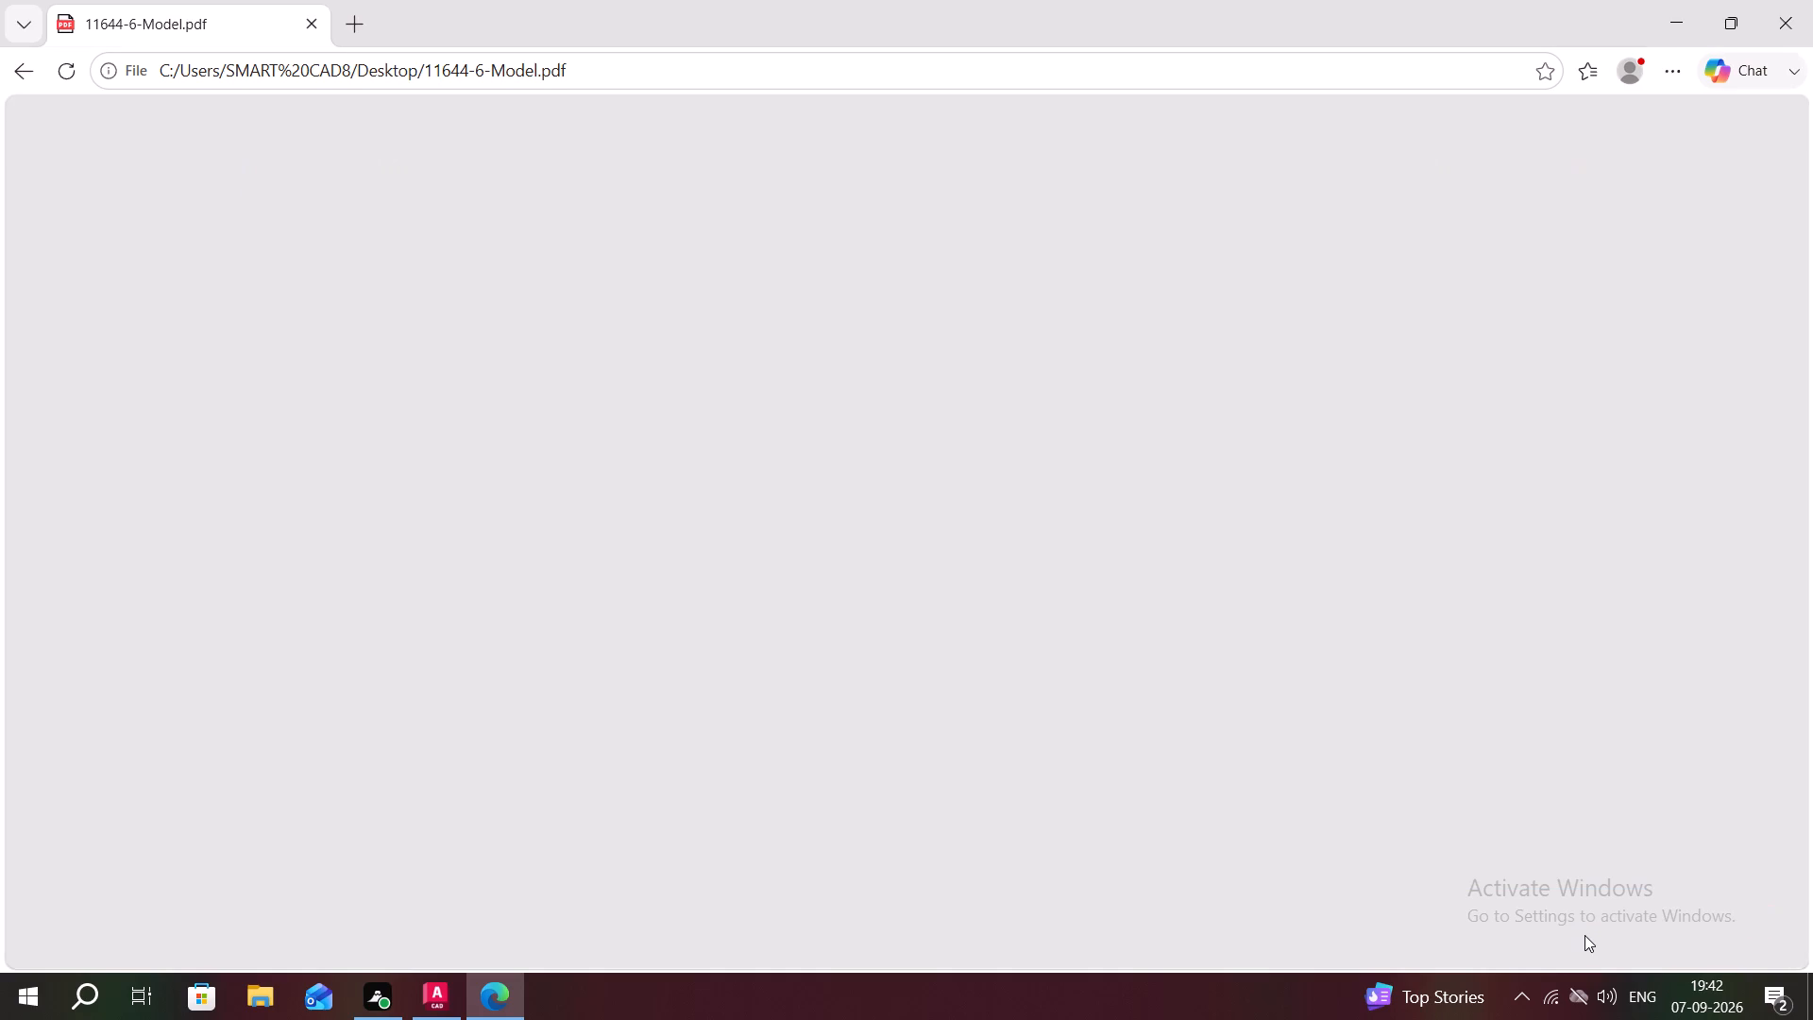
Review the Desktop copy of the floor plan PDF, checking the plotted rooms, dimensions and page placement.
{"action": "scroll", "coordinate": [1002, 637], "scroll_direction": "down", "scroll_amount": 2}
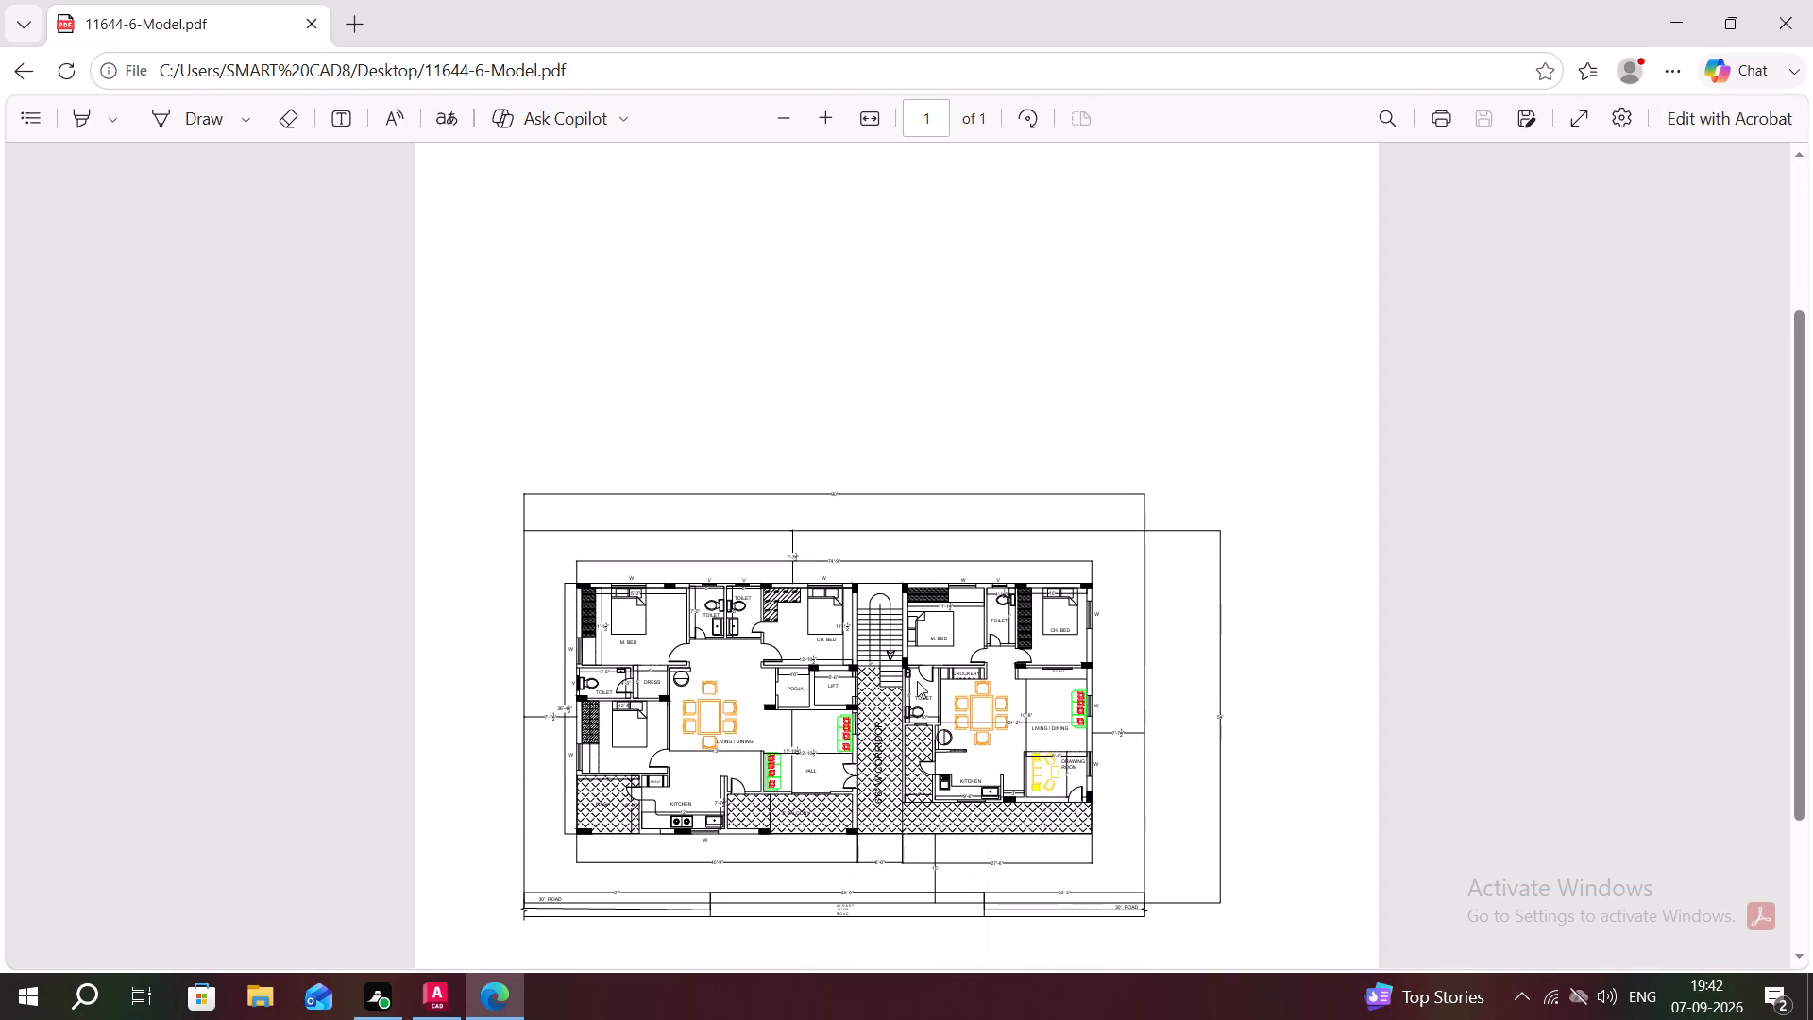
{"action": "scroll", "coordinate": [832, 721], "scroll_direction": "up", "scroll_amount": 2}
{"action": "scroll", "coordinate": [832, 721], "scroll_direction": "down", "scroll_amount": 6}
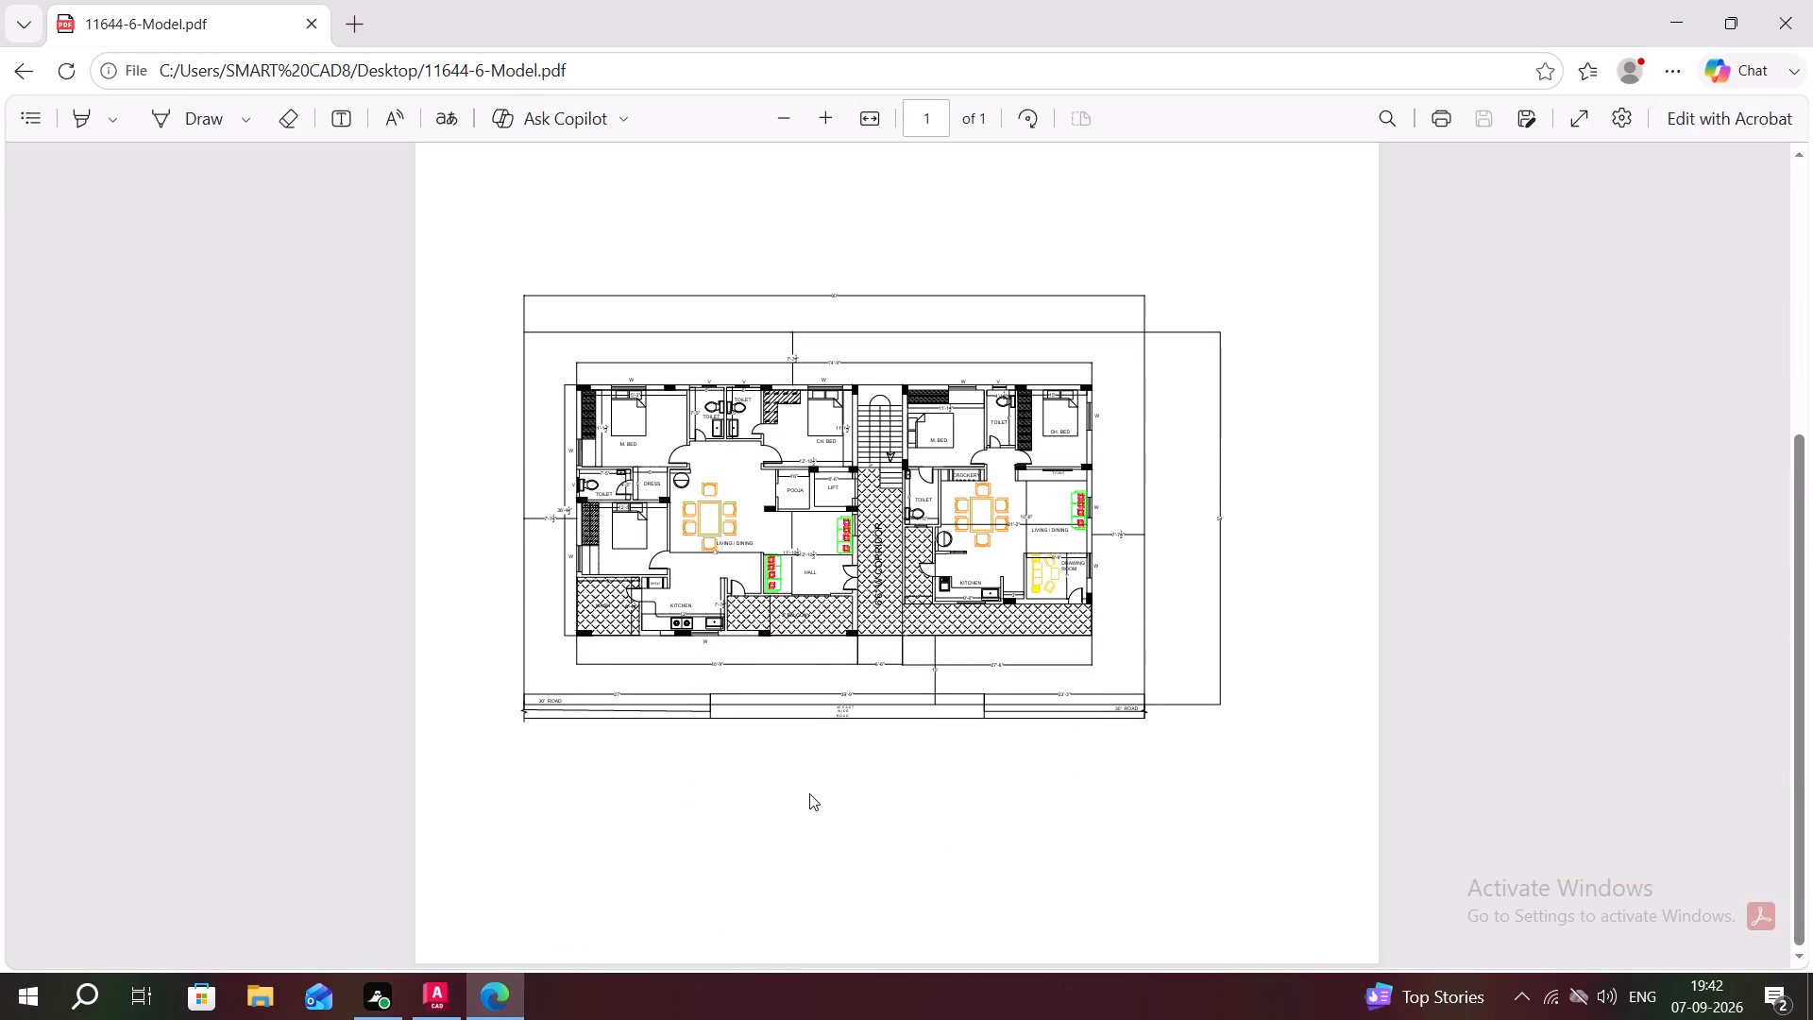
{"action": "scroll", "coordinate": [771, 765], "scroll_direction": "down", "scroll_amount": 6}
{"action": "middle_click_drag", "start_coordinate": [764, 739], "coordinate": [755, 736]}
{"action": "middle_click_drag", "start_coordinate": [755, 736], "coordinate": [690, 651]}
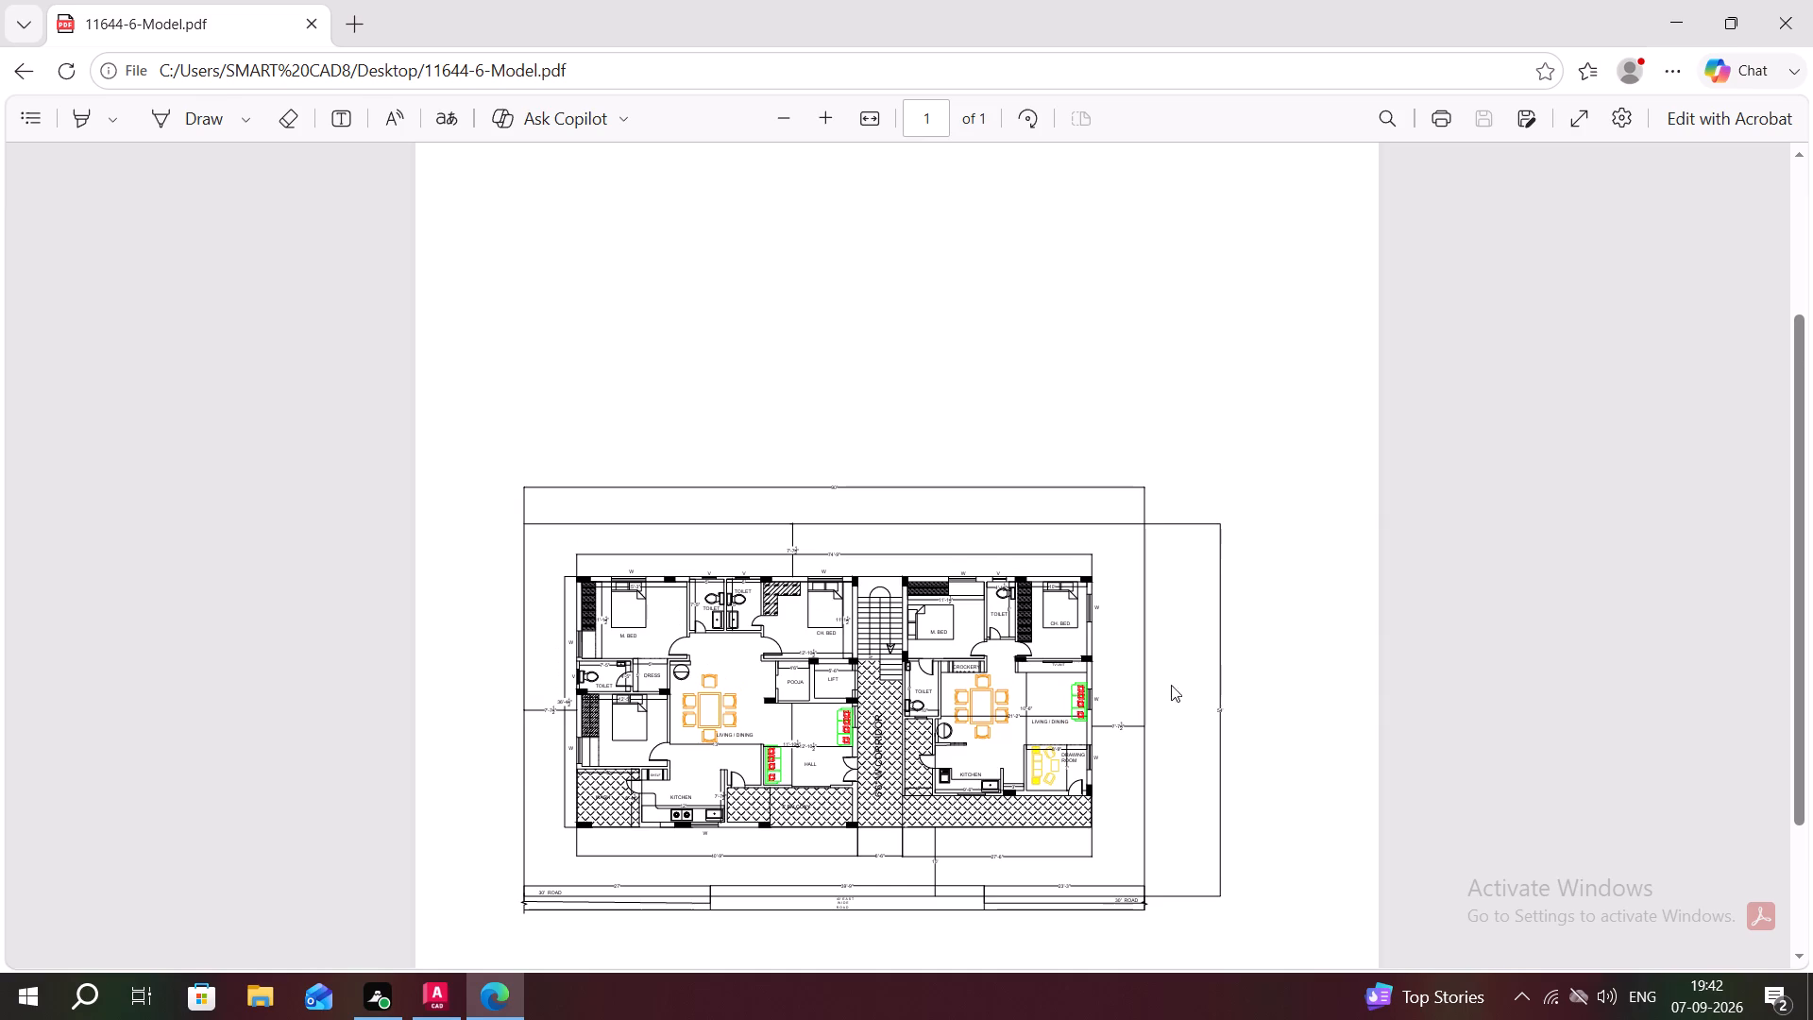
{"action": "scroll", "coordinate": [1196, 660], "scroll_direction": "down", "scroll_amount": 3}
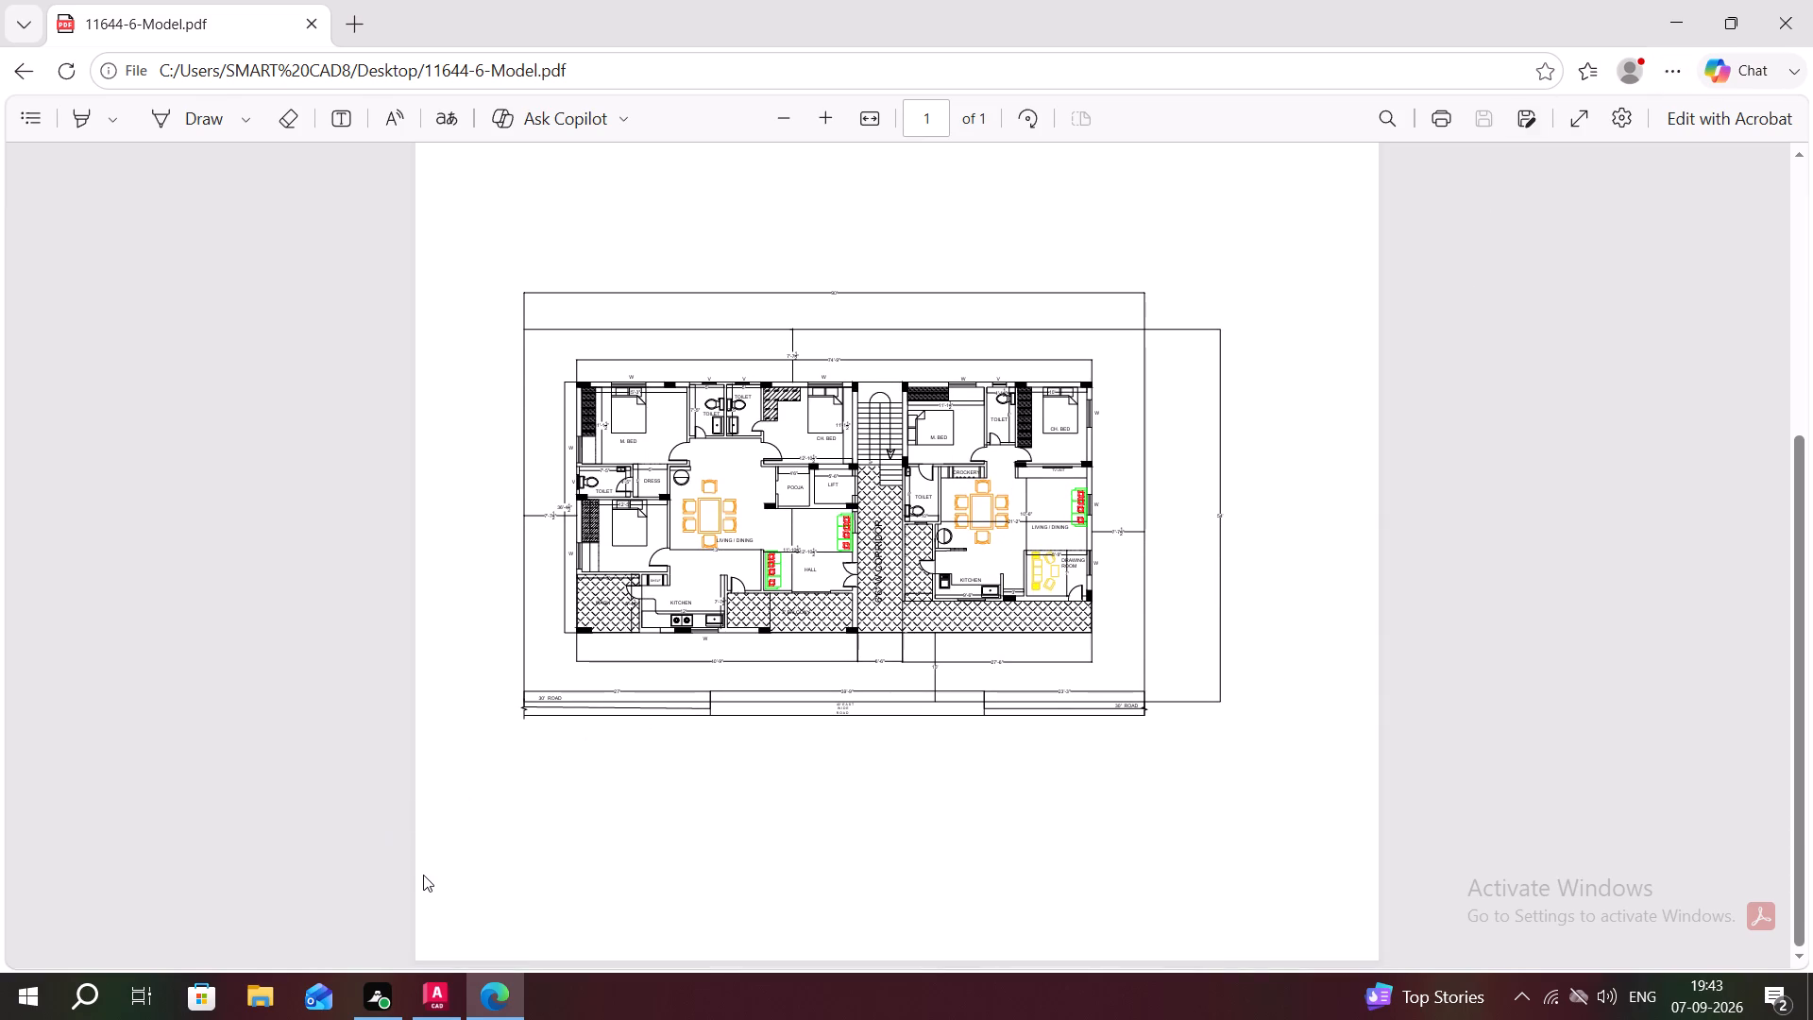
Switch to AutoCAD and copy the W window label beside the wardrobe bedroom into the empty space east of the plan.
{"action": "left_click", "coordinate": [432, 993]}
{"action": "scroll", "coordinate": [703, 541], "scroll_direction": "up", "scroll_amount": 1}
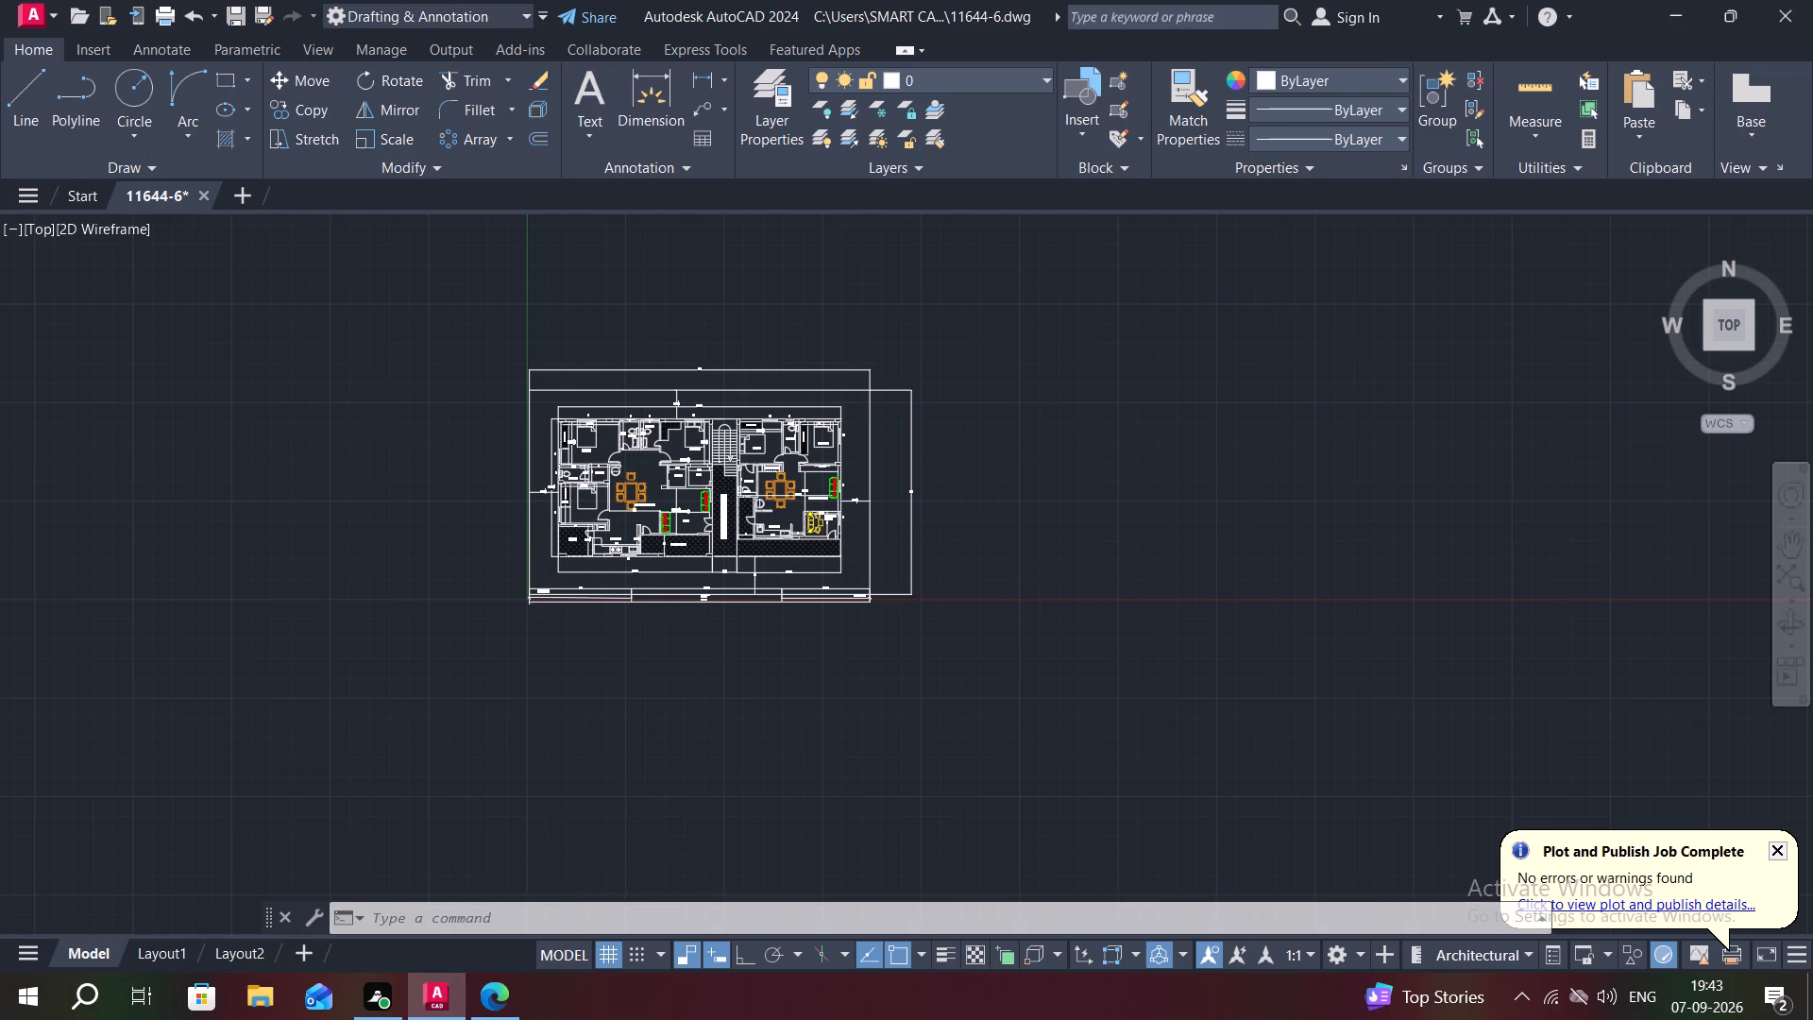
{"action": "scroll", "coordinate": [658, 478], "scroll_direction": "up", "scroll_amount": 1}
{"action": "middle_click_drag", "start_coordinate": [660, 476], "coordinate": [661, 476]}
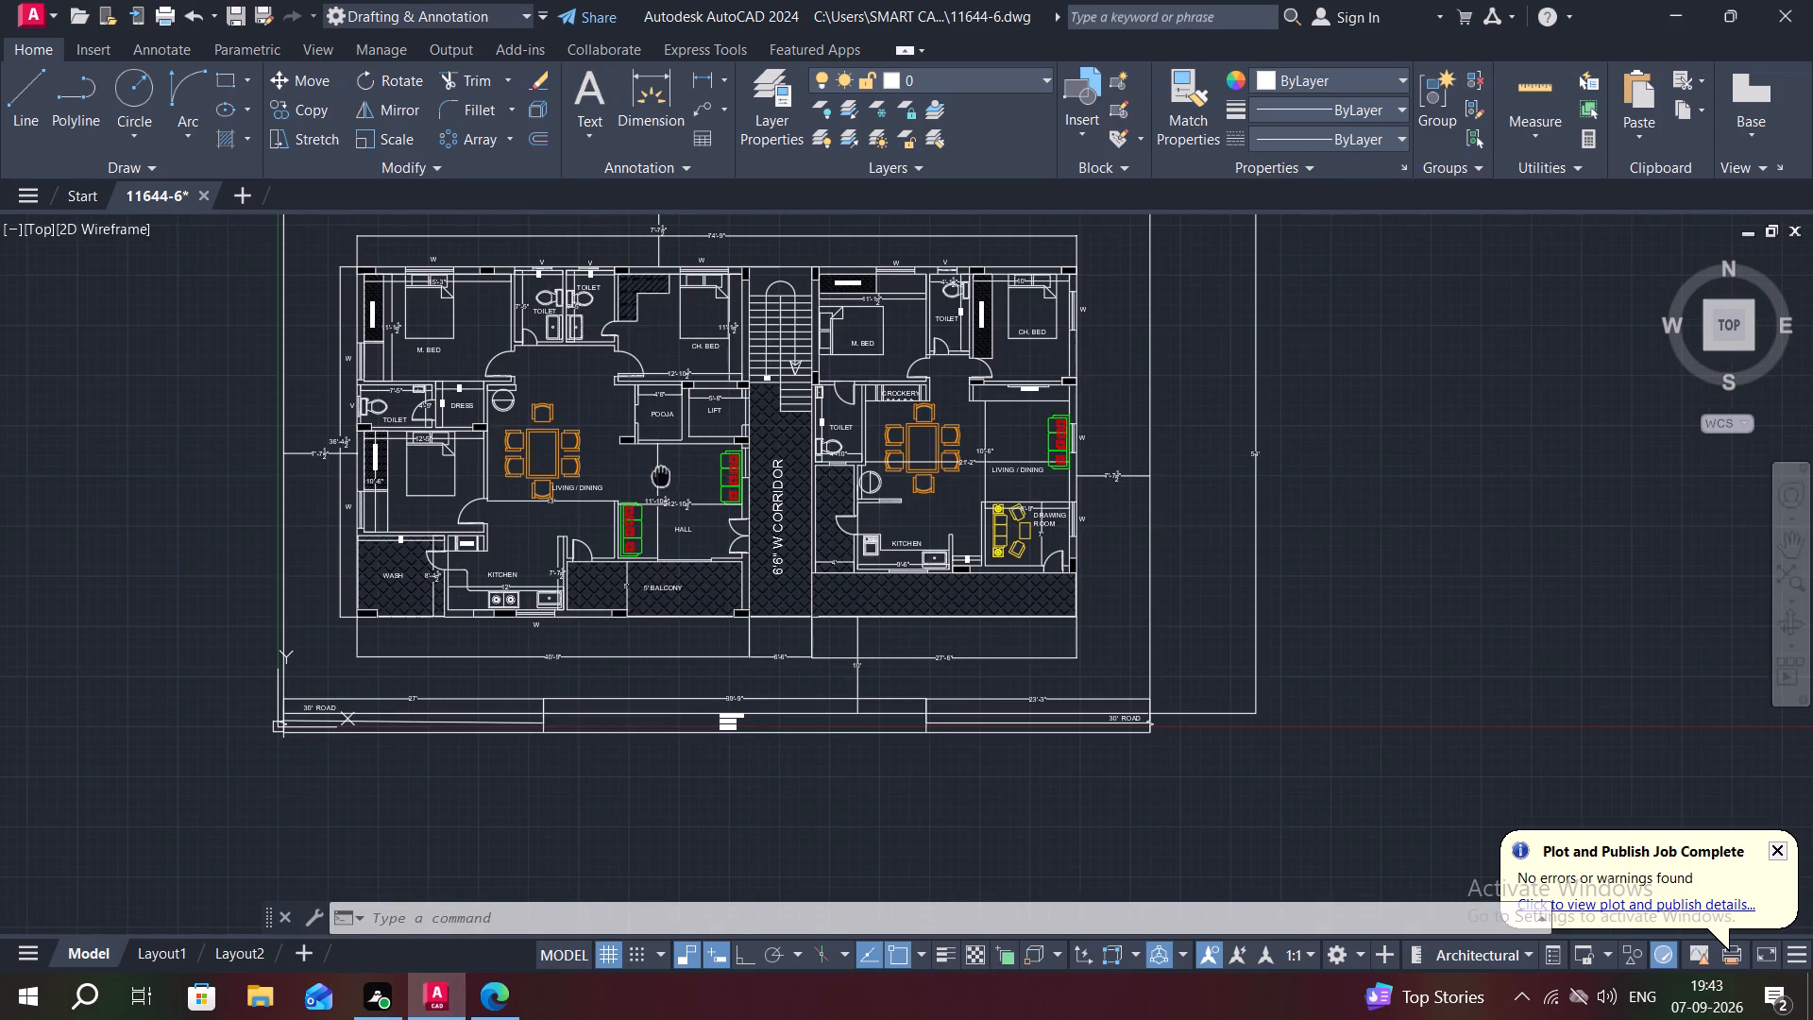
{"action": "middle_click_drag", "start_coordinate": [661, 476], "coordinate": [793, 543]}
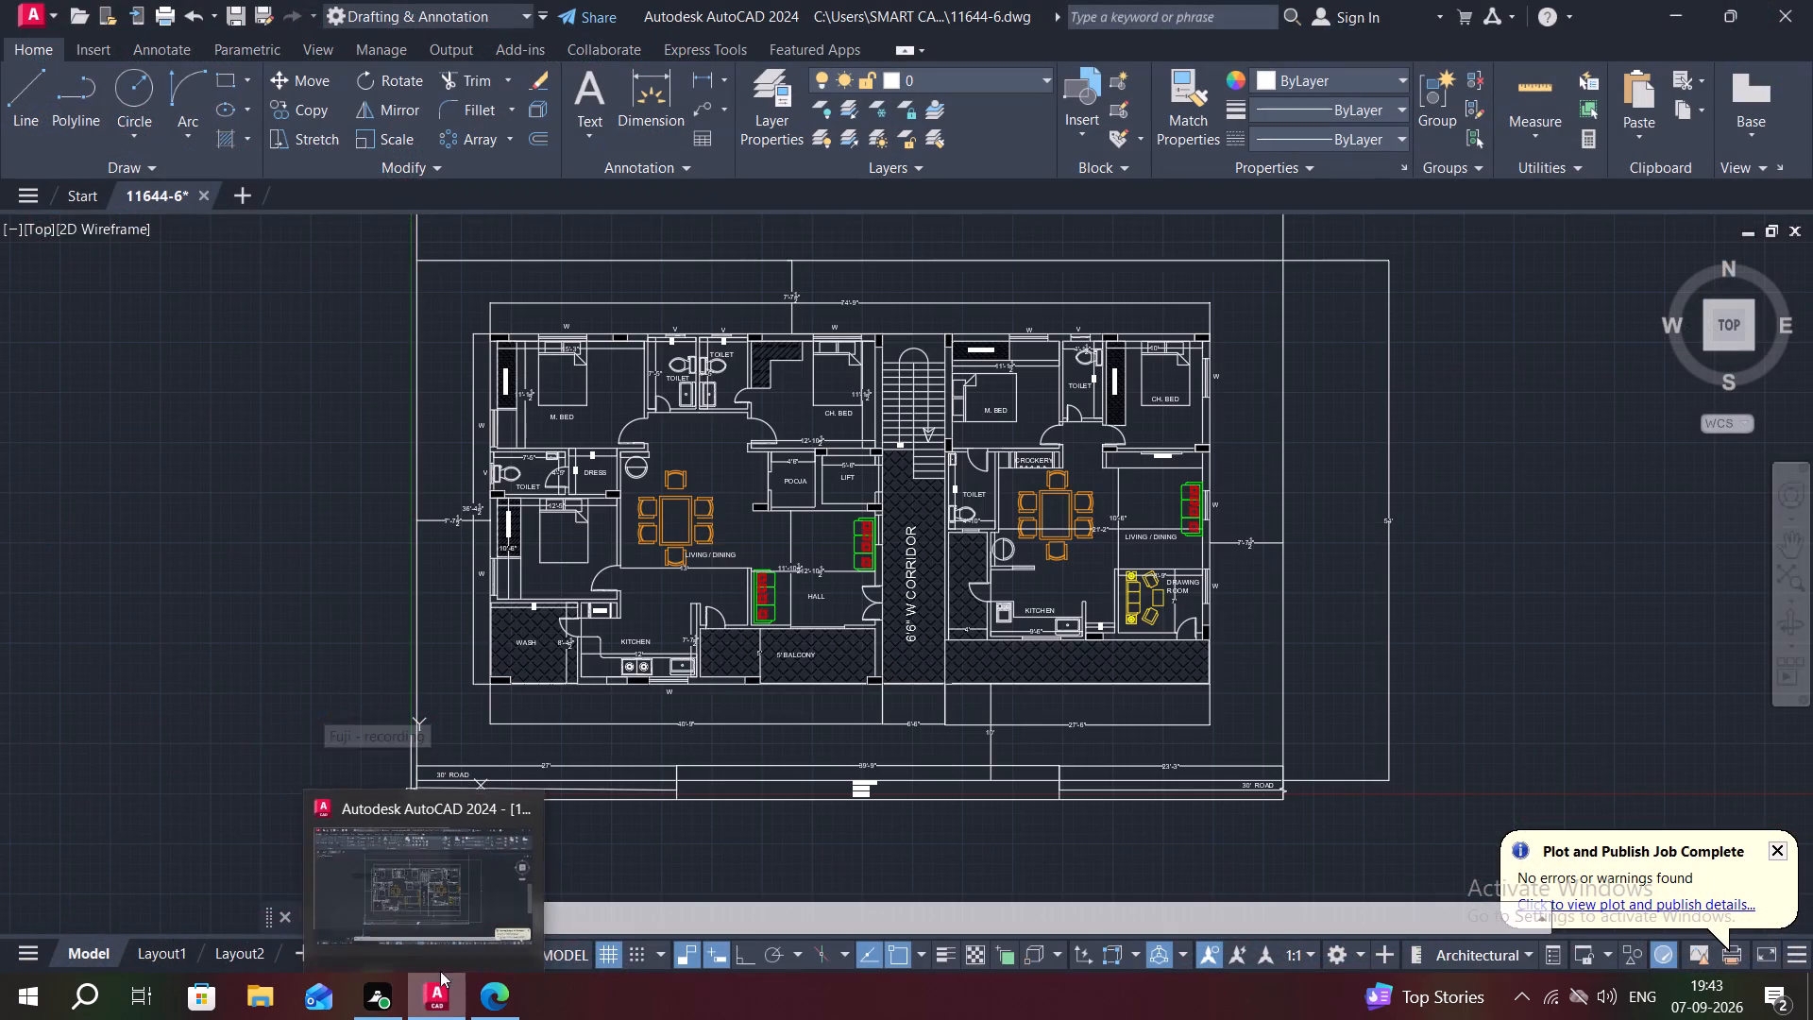
{"action": "key", "text": "Escape"}
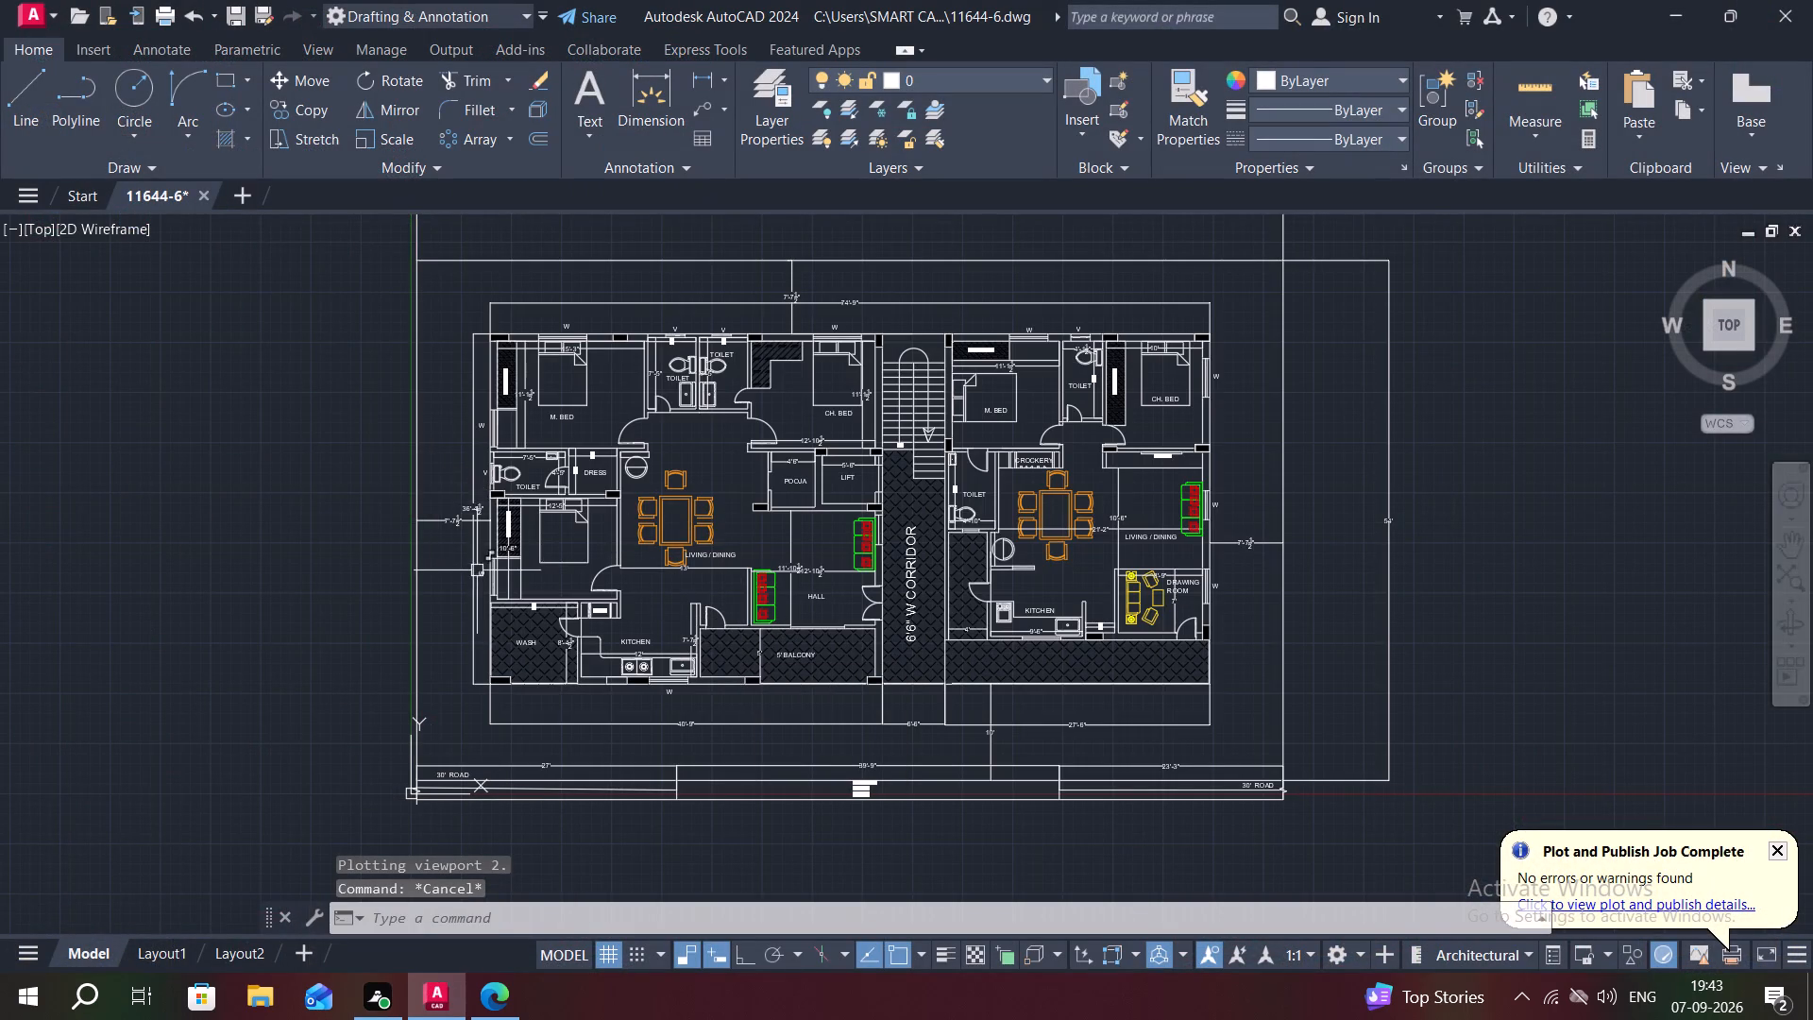
{"action": "scroll", "coordinate": [476, 571], "scroll_direction": "up", "scroll_amount": 3}
{"action": "key", "text": "c"}
{"action": "type", "text": "O"}
{"action": "key", "text": "space"}
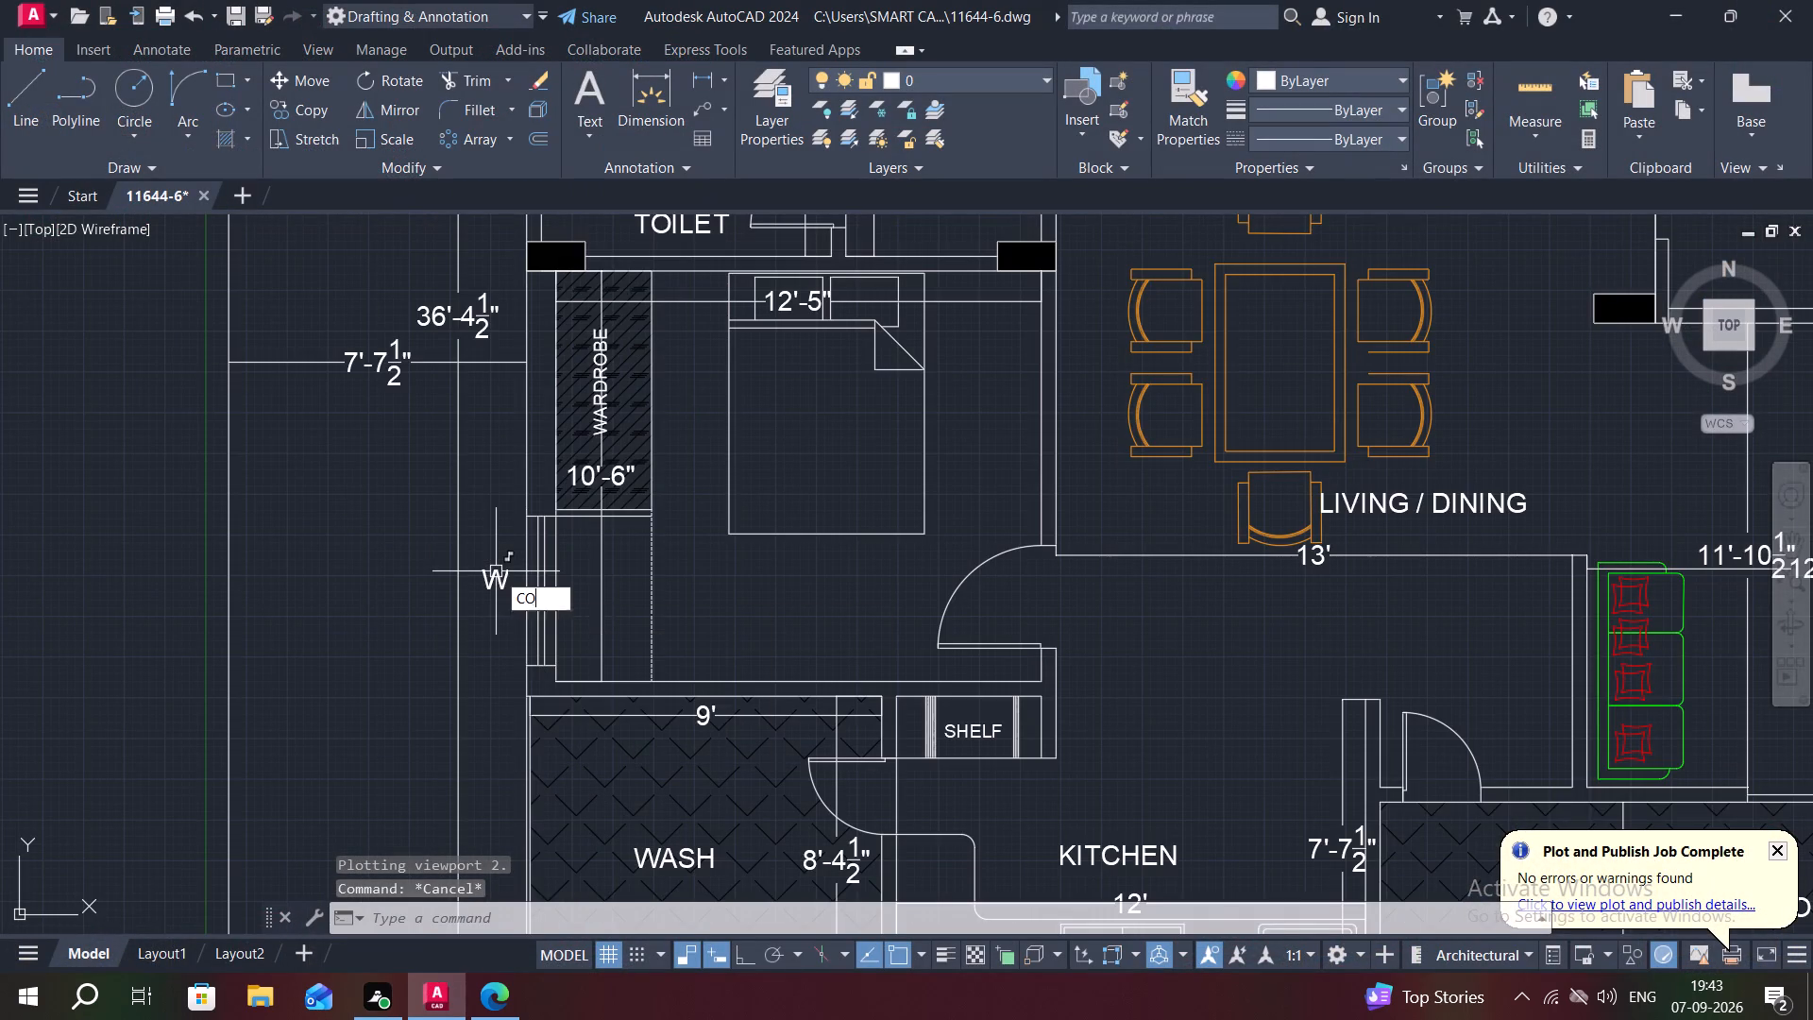
{"action": "left_click", "coordinate": [498, 572]}
{"action": "right_click", "coordinate": [490, 569]}
{"action": "left_click", "coordinate": [487, 569]}
{"action": "middle_click_drag", "start_coordinate": [343, 591], "coordinate": [381, 547]}
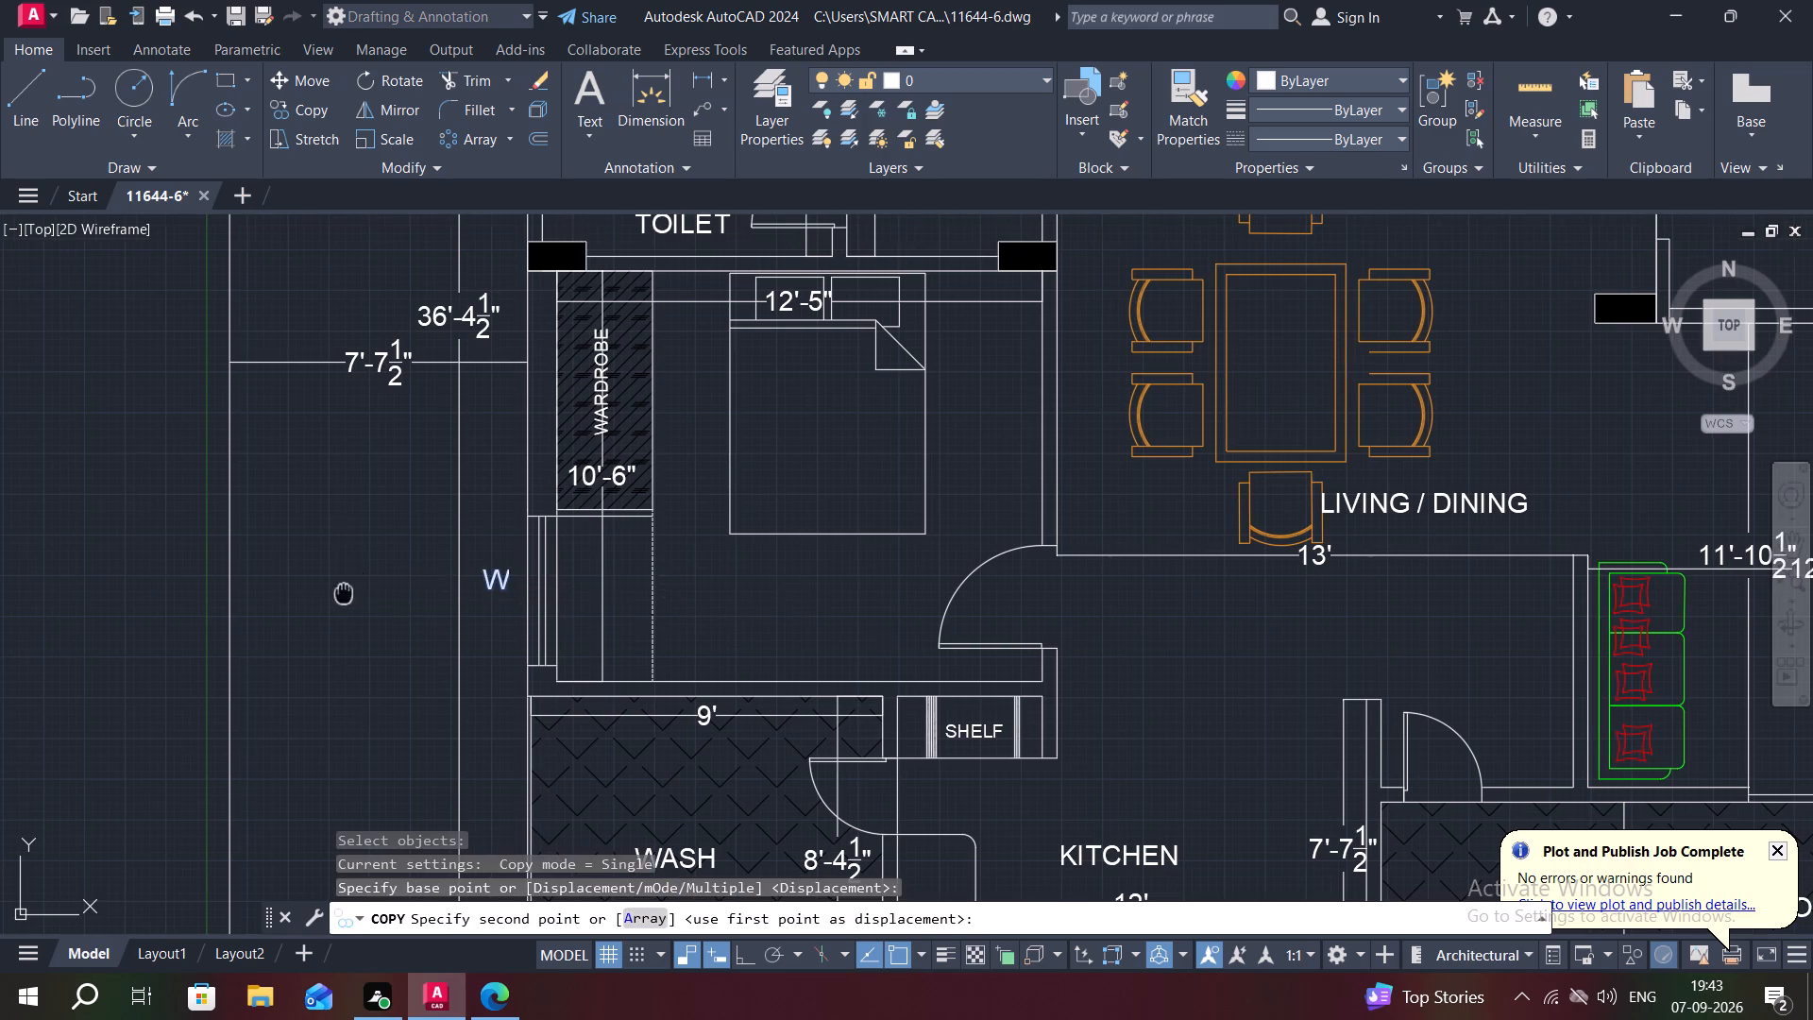
{"action": "middle_click_drag", "start_coordinate": [381, 547], "coordinate": [753, 261]}
{"action": "scroll", "coordinate": [1572, 310], "scroll_direction": "down", "scroll_amount": 2}
{"action": "middle_click_drag", "start_coordinate": [1415, 568], "coordinate": [664, 483]}
{"action": "scroll", "coordinate": [664, 481], "scroll_direction": "down", "scroll_amount": 1}
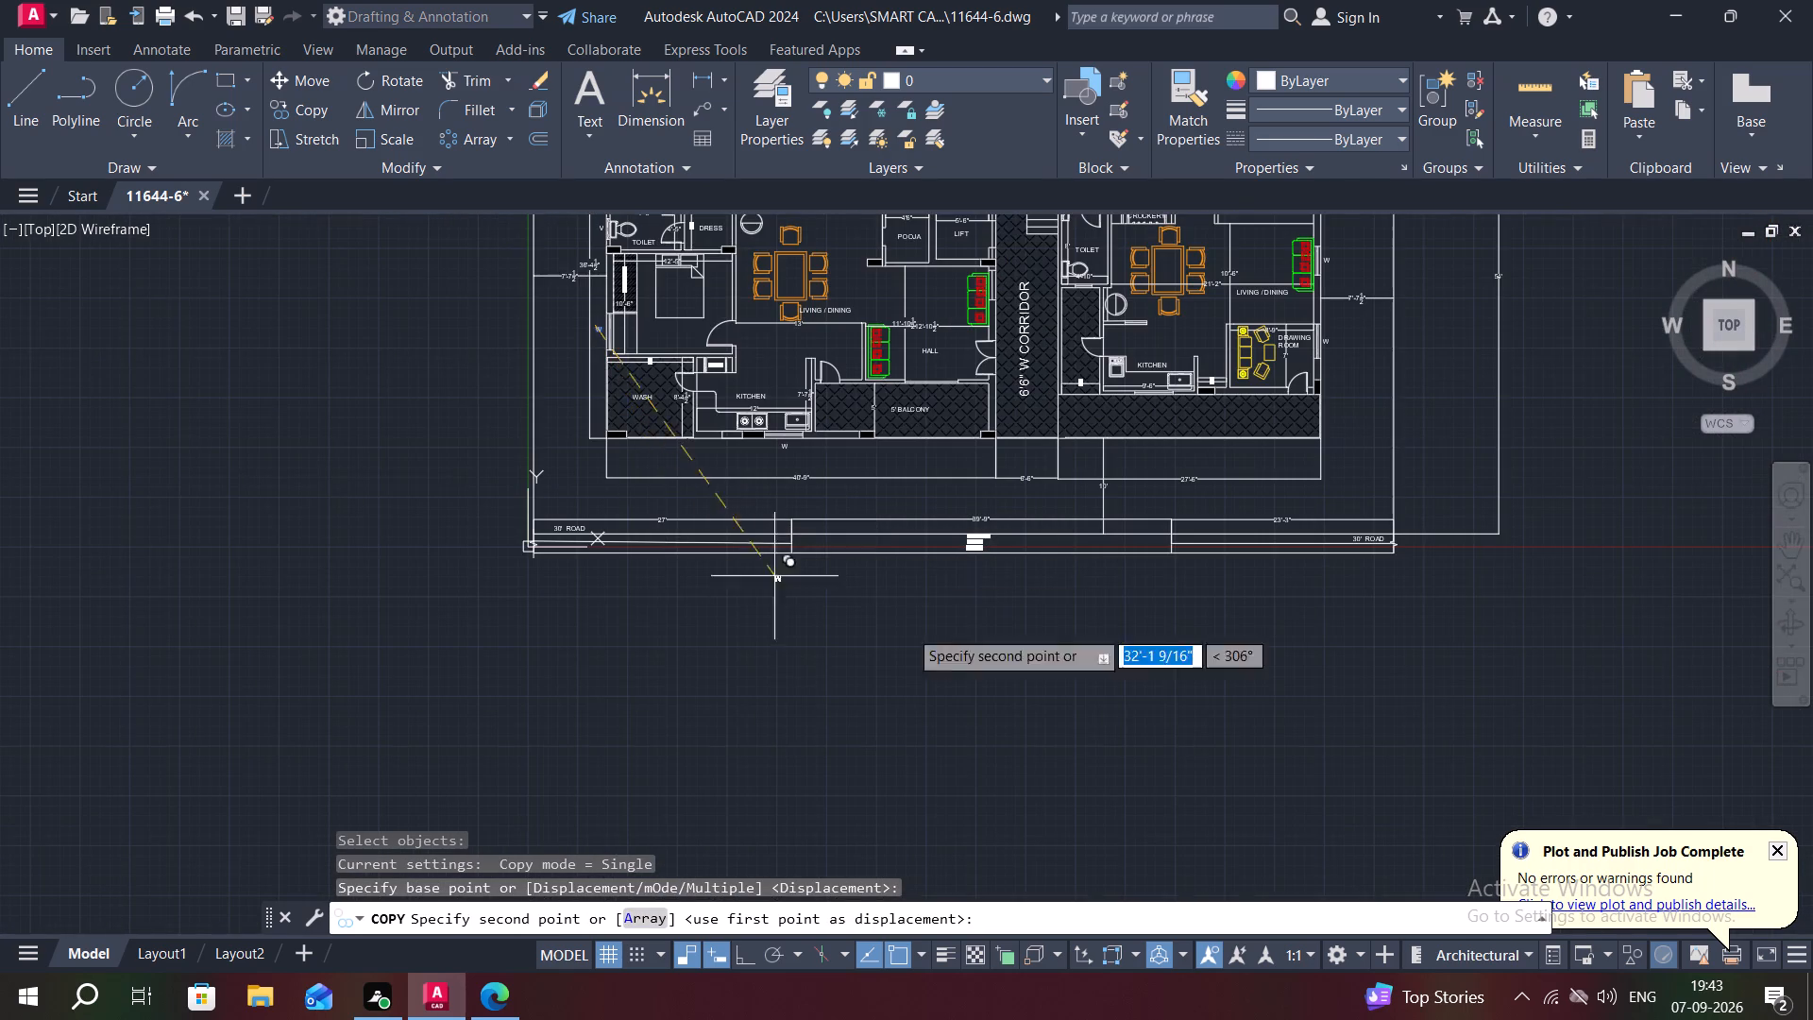
{"action": "middle_click_drag", "start_coordinate": [1064, 661], "coordinate": [420, 671]}
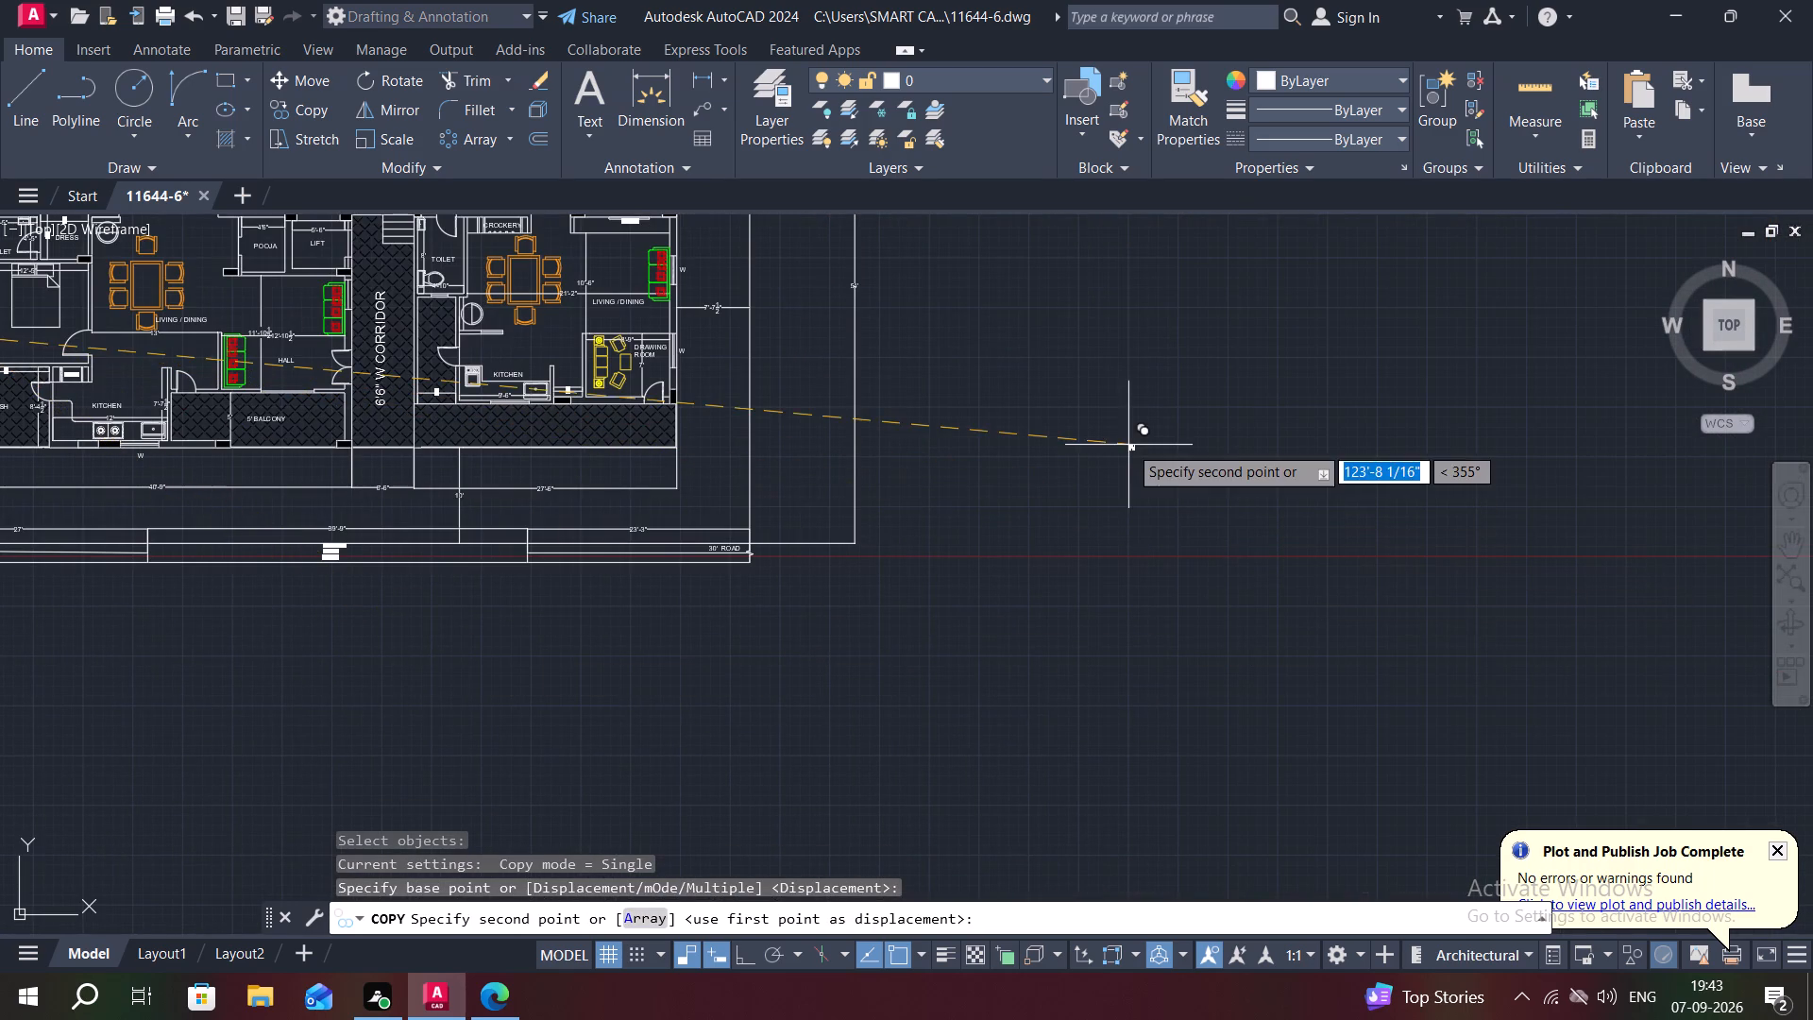
{"action": "left_click", "coordinate": [1128, 440]}
Change the text of the copied W label outside the plan to D.
{"action": "scroll", "coordinate": [1137, 442], "scroll_direction": "up", "scroll_amount": 3}
{"action": "double_click", "coordinate": [1105, 441]}
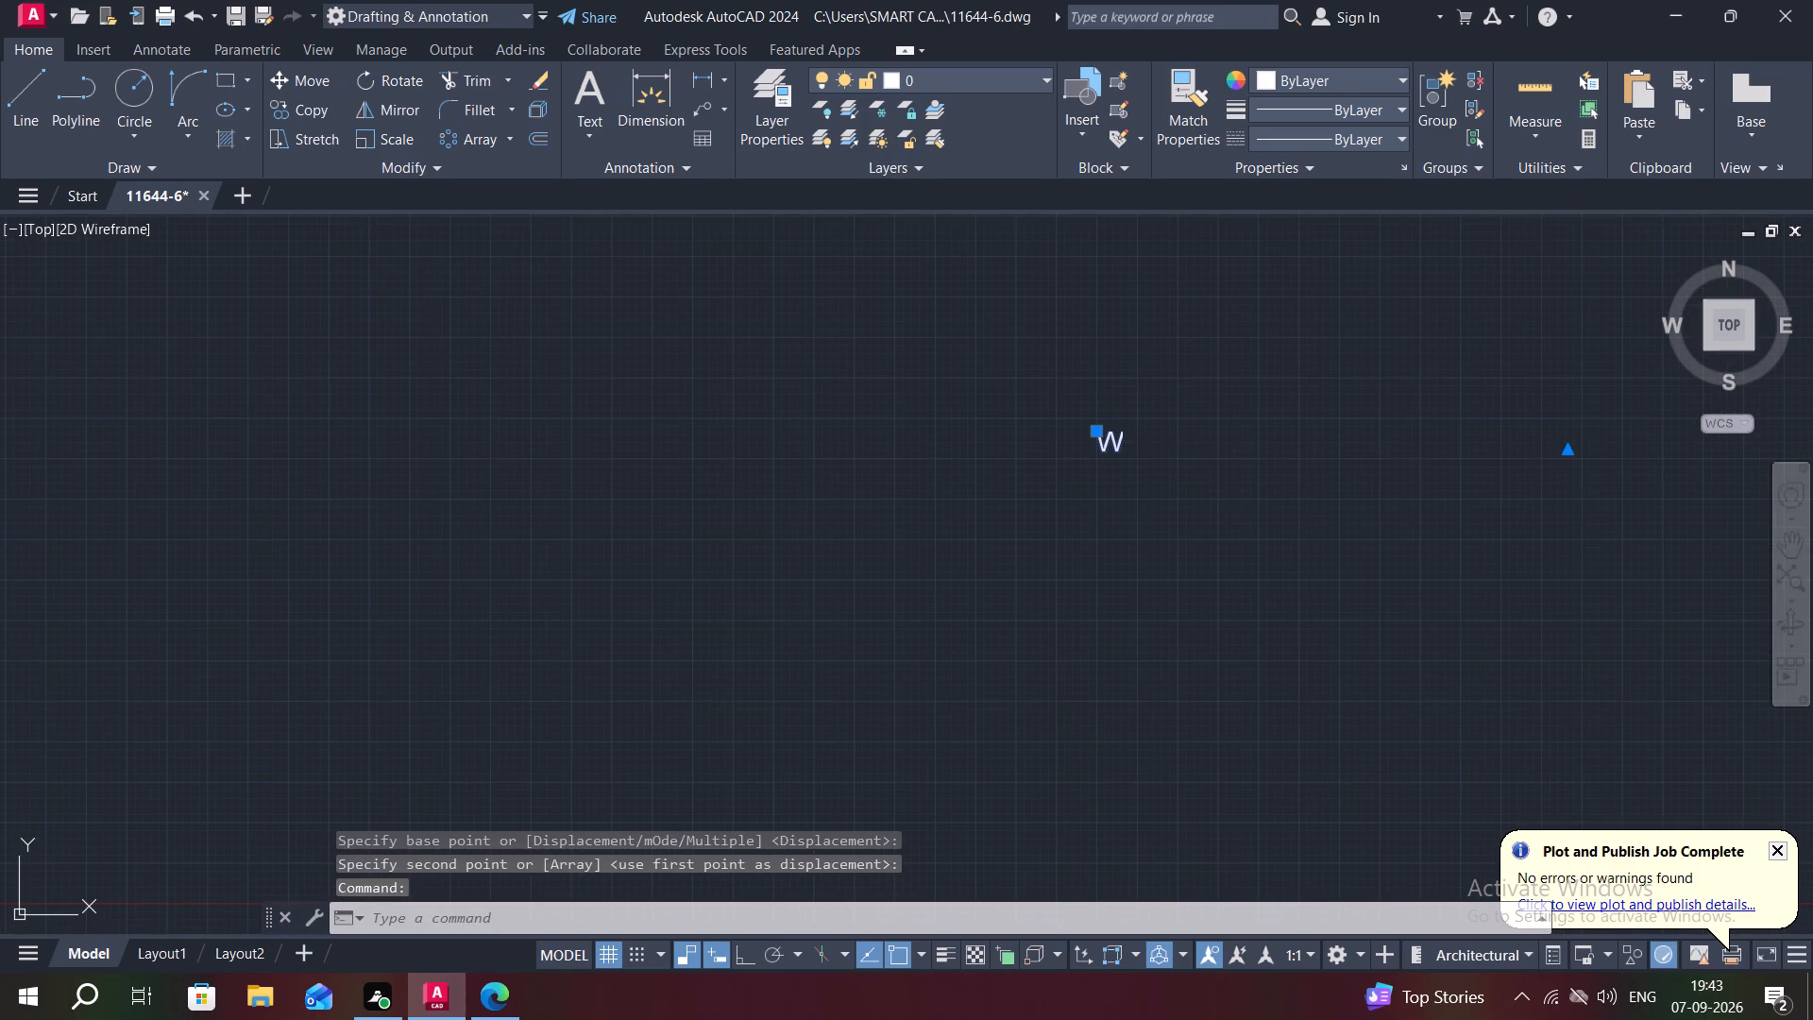
{"action": "left_click", "coordinate": [1129, 451]}
{"action": "key", "text": "BackSpace"}
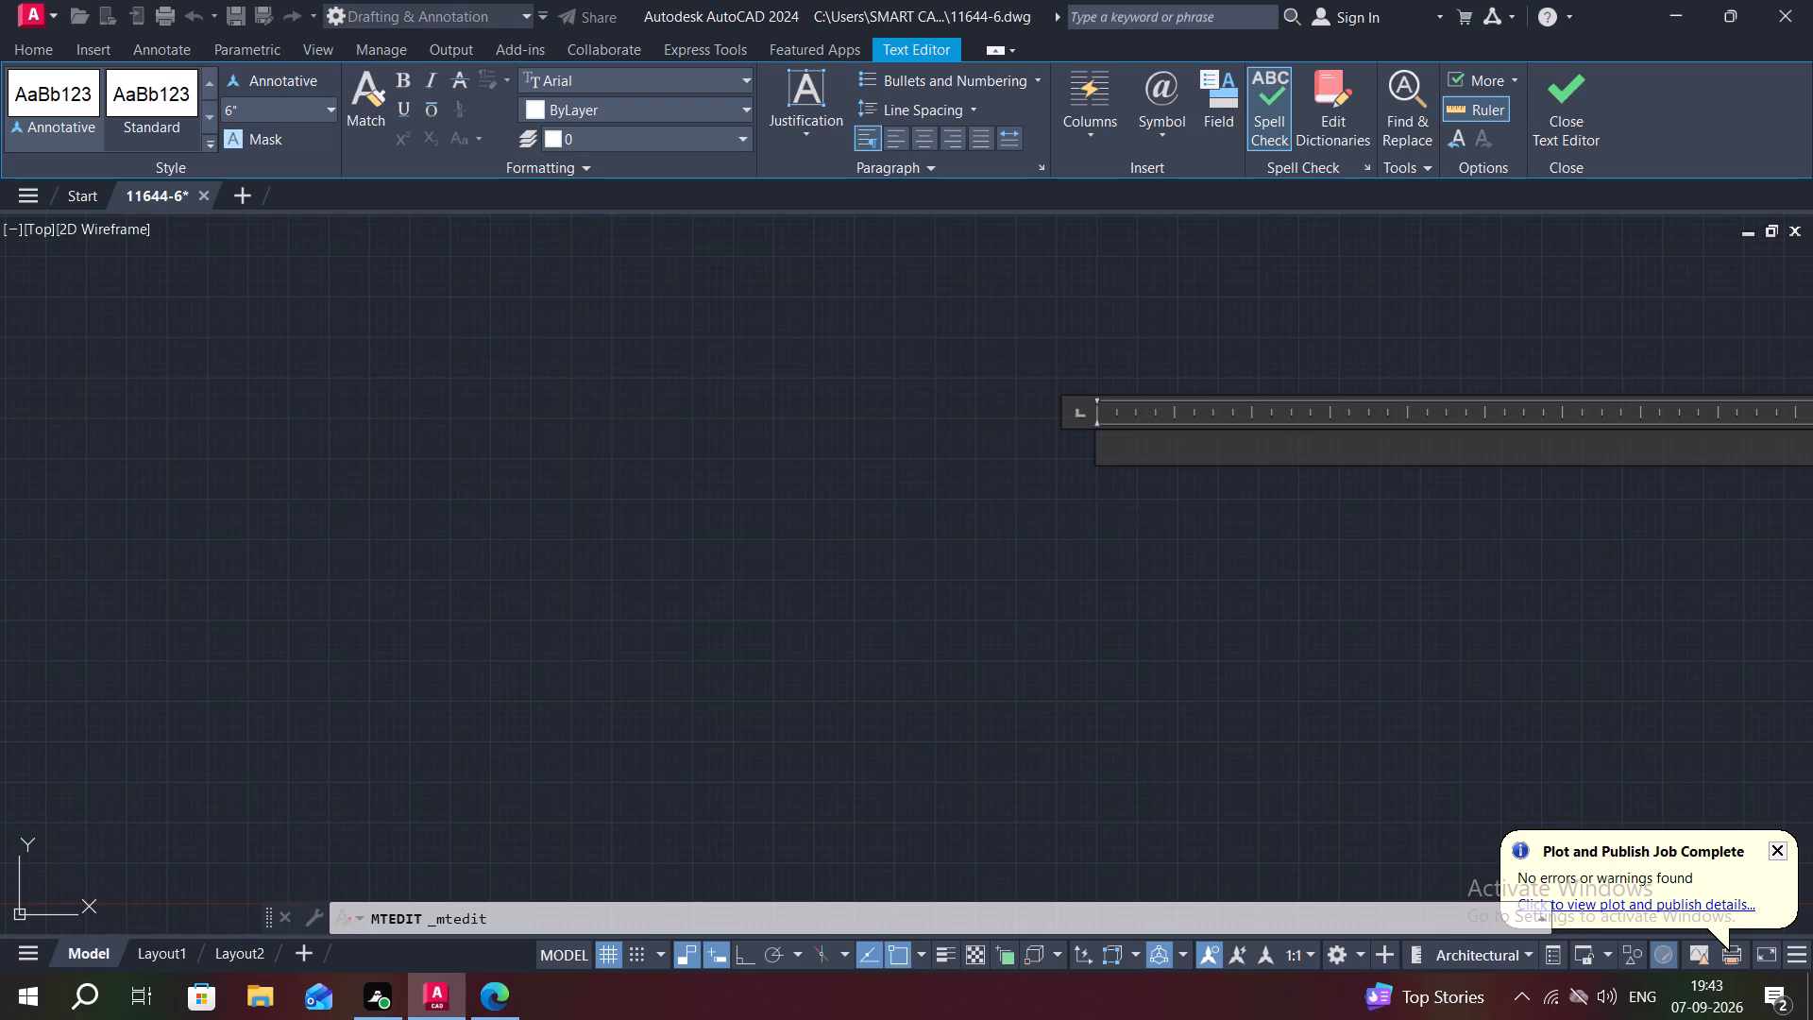
{"action": "key", "text": "d"}
{"action": "left_click", "coordinate": [1037, 465]}
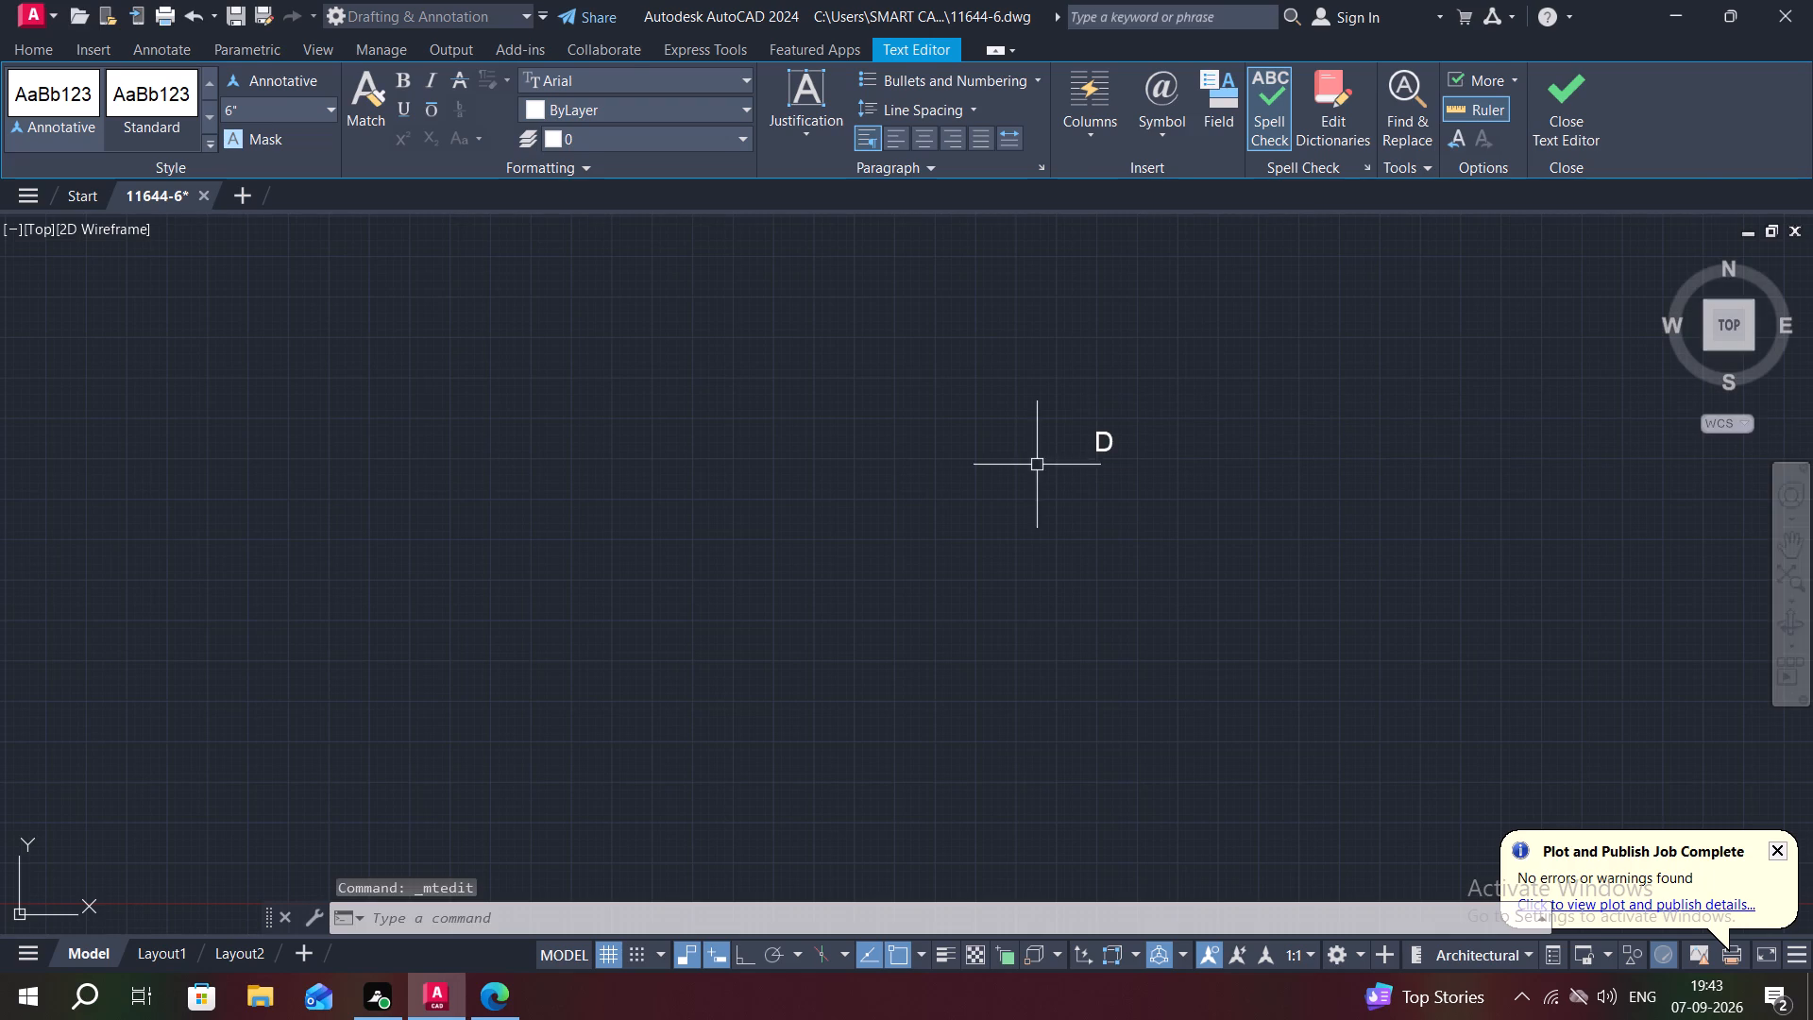
Copy the D label to a spot just below it and change the copy's text to D2.
{"action": "scroll", "coordinate": [1101, 437], "scroll_direction": "up", "scroll_amount": 1}
{"action": "key", "text": "c"}
{"action": "type", "text": "O"}
{"action": "key", "text": "space"}
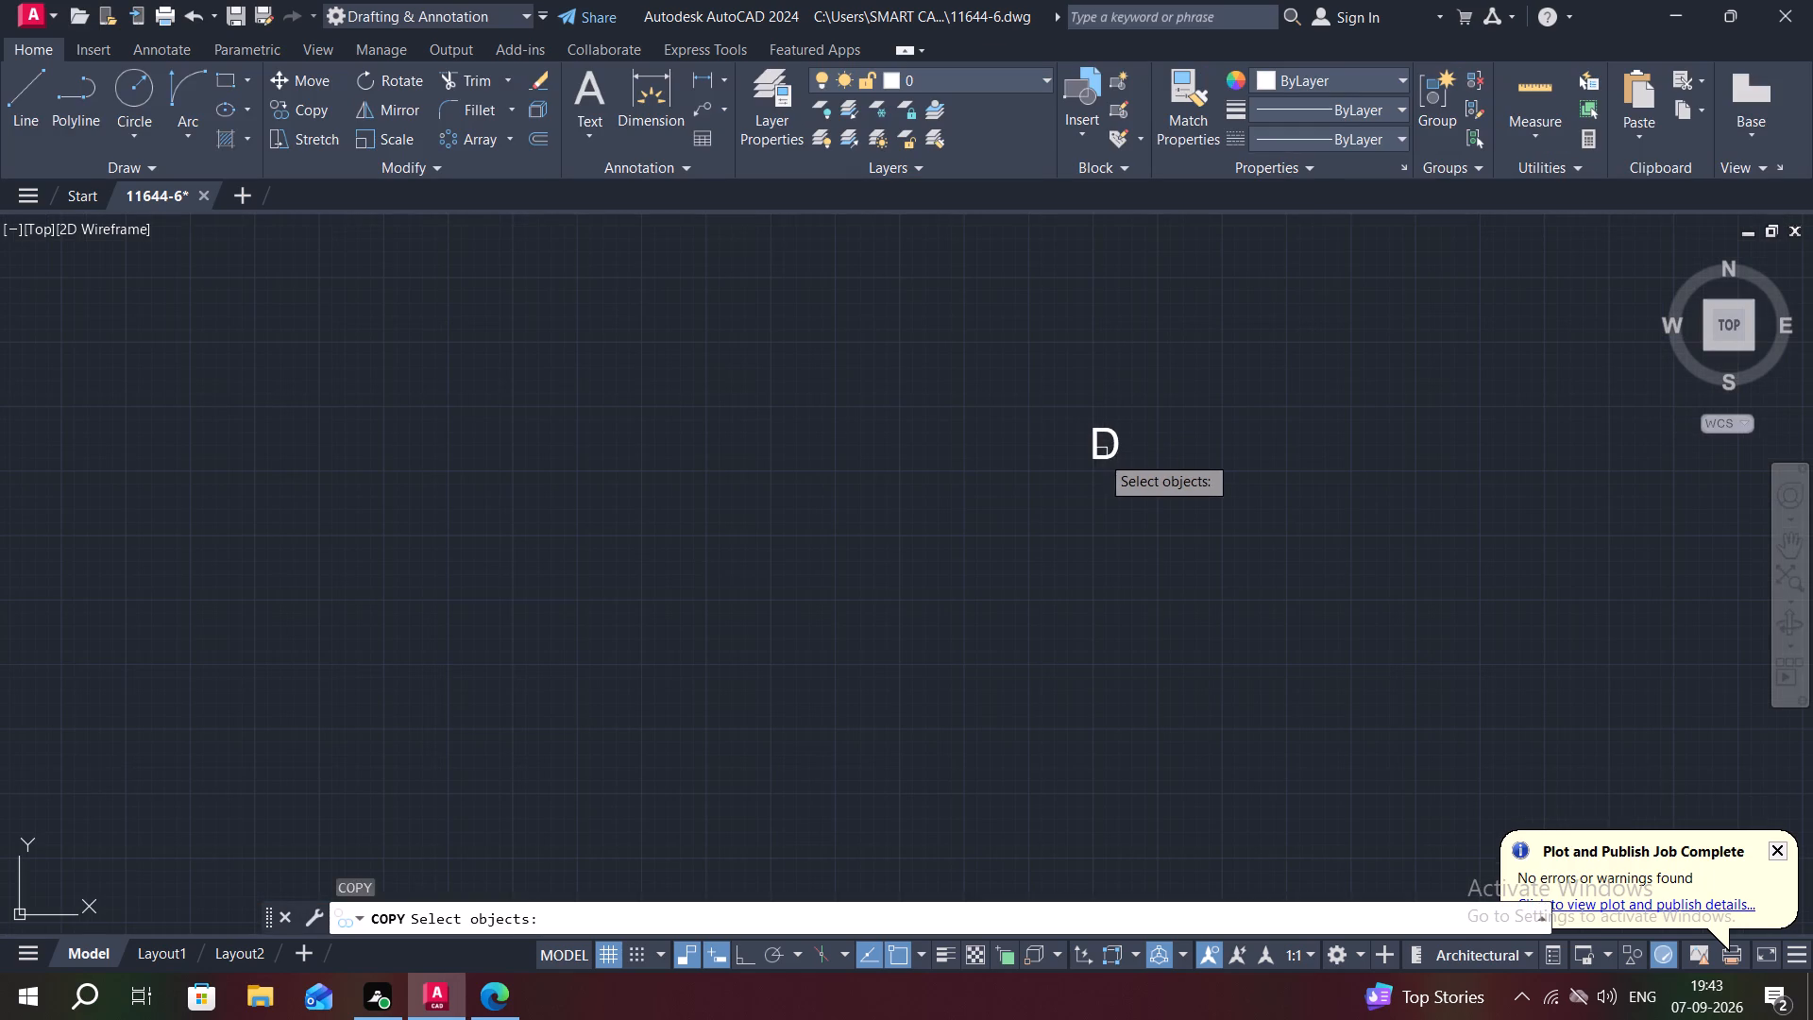
{"action": "left_click", "coordinate": [1090, 454]}
{"action": "right_click", "coordinate": [1090, 454]}
{"action": "left_click", "coordinate": [1090, 454]}
{"action": "left_click", "coordinate": [1037, 556]}
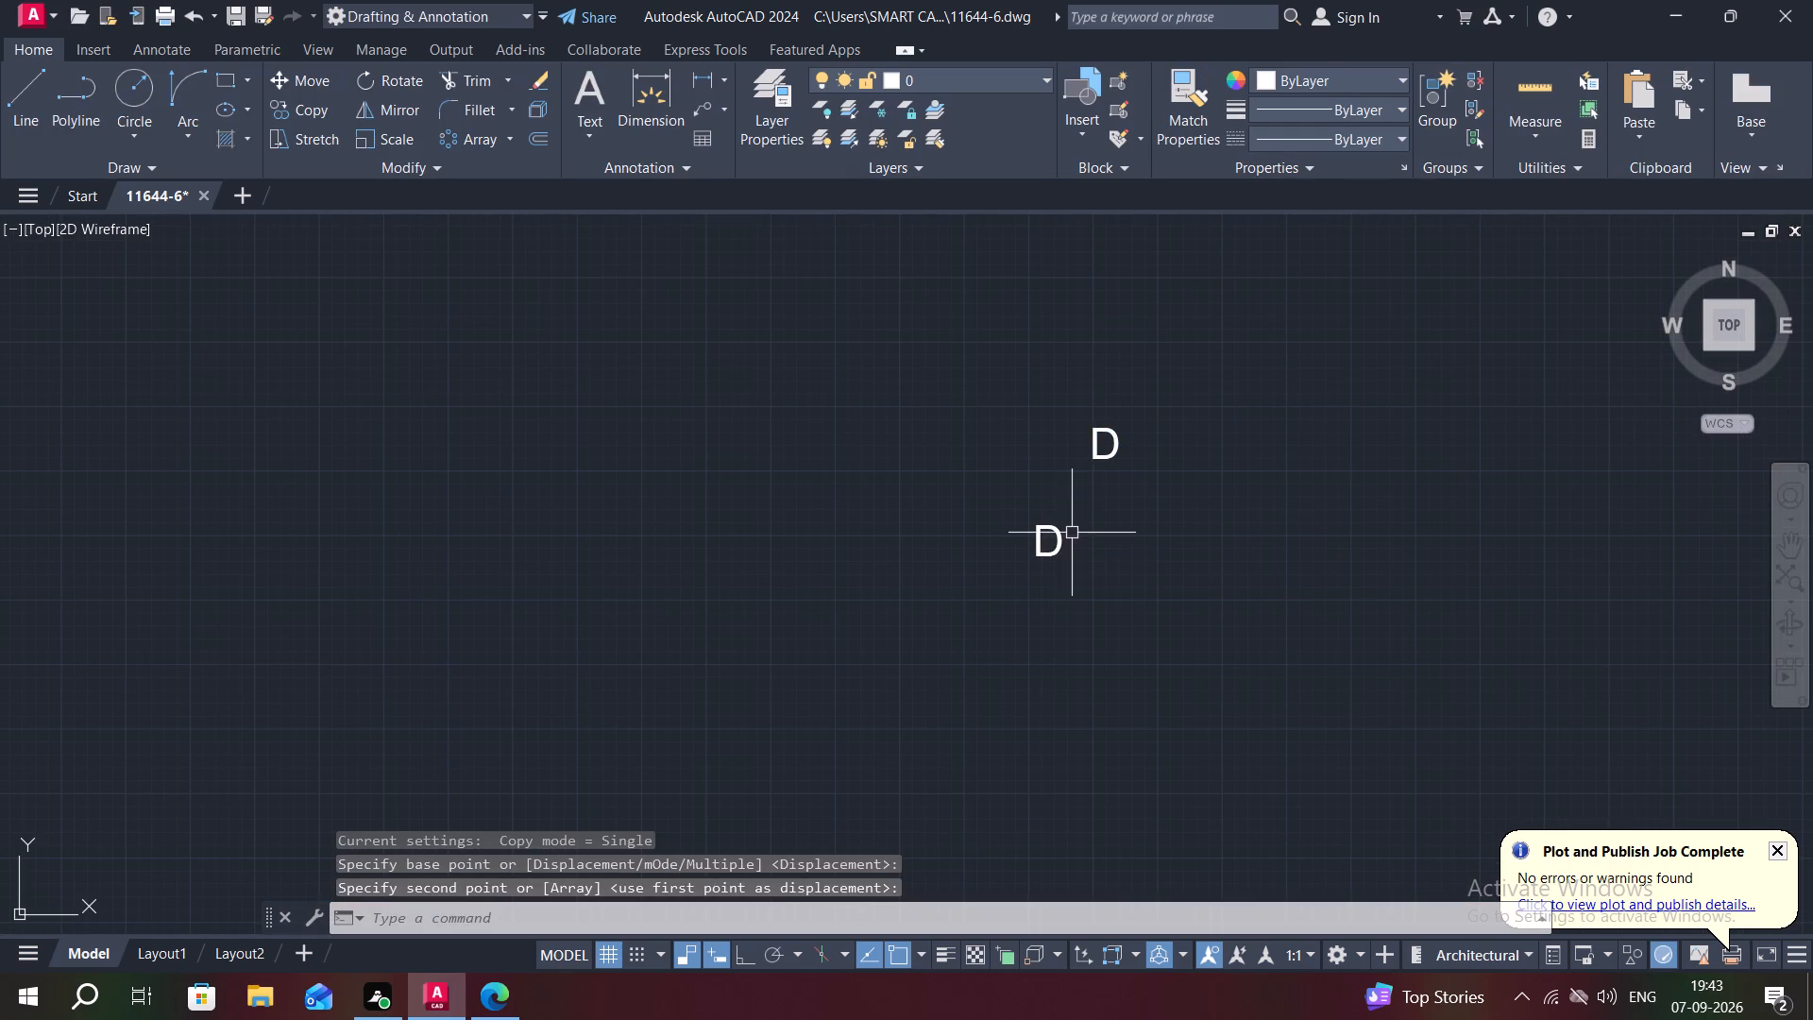
{"action": "double_click", "coordinate": [1059, 540]}
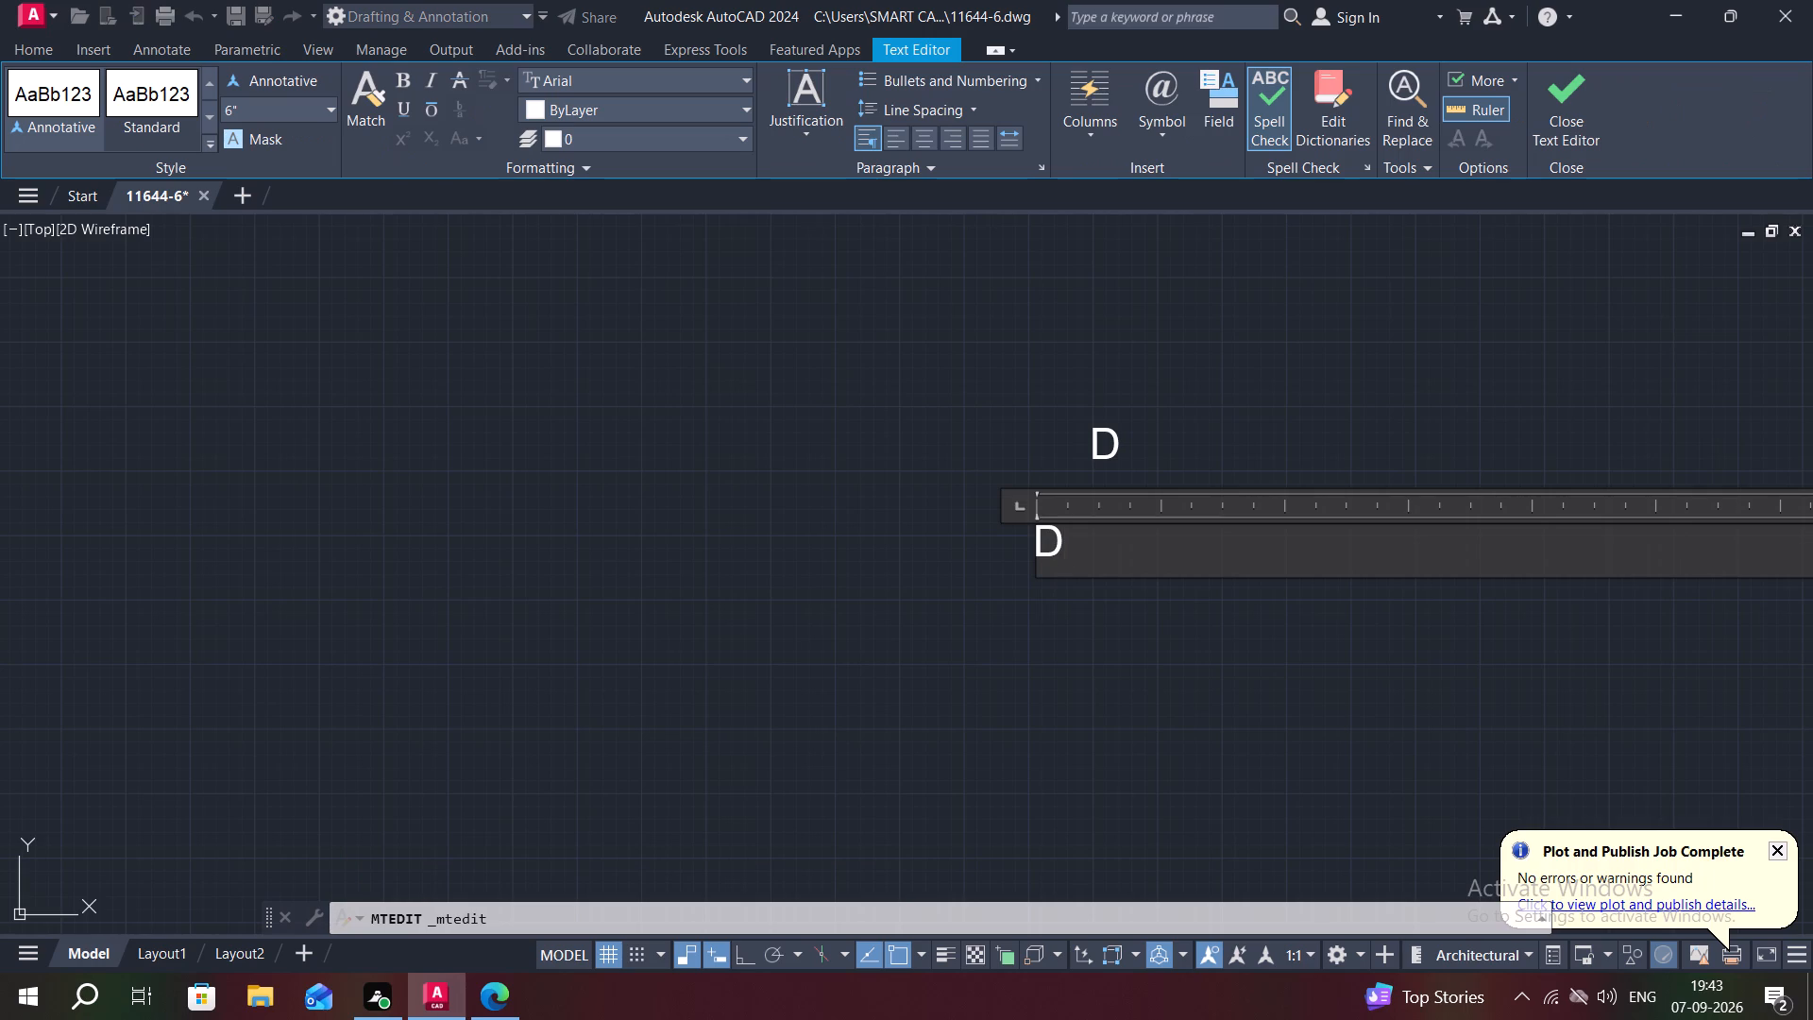
{"action": "key", "text": "BackSpace"}
{"action": "key", "text": "d"}
{"action": "key", "text": "2"}
{"action": "left_click", "coordinate": [947, 575]}
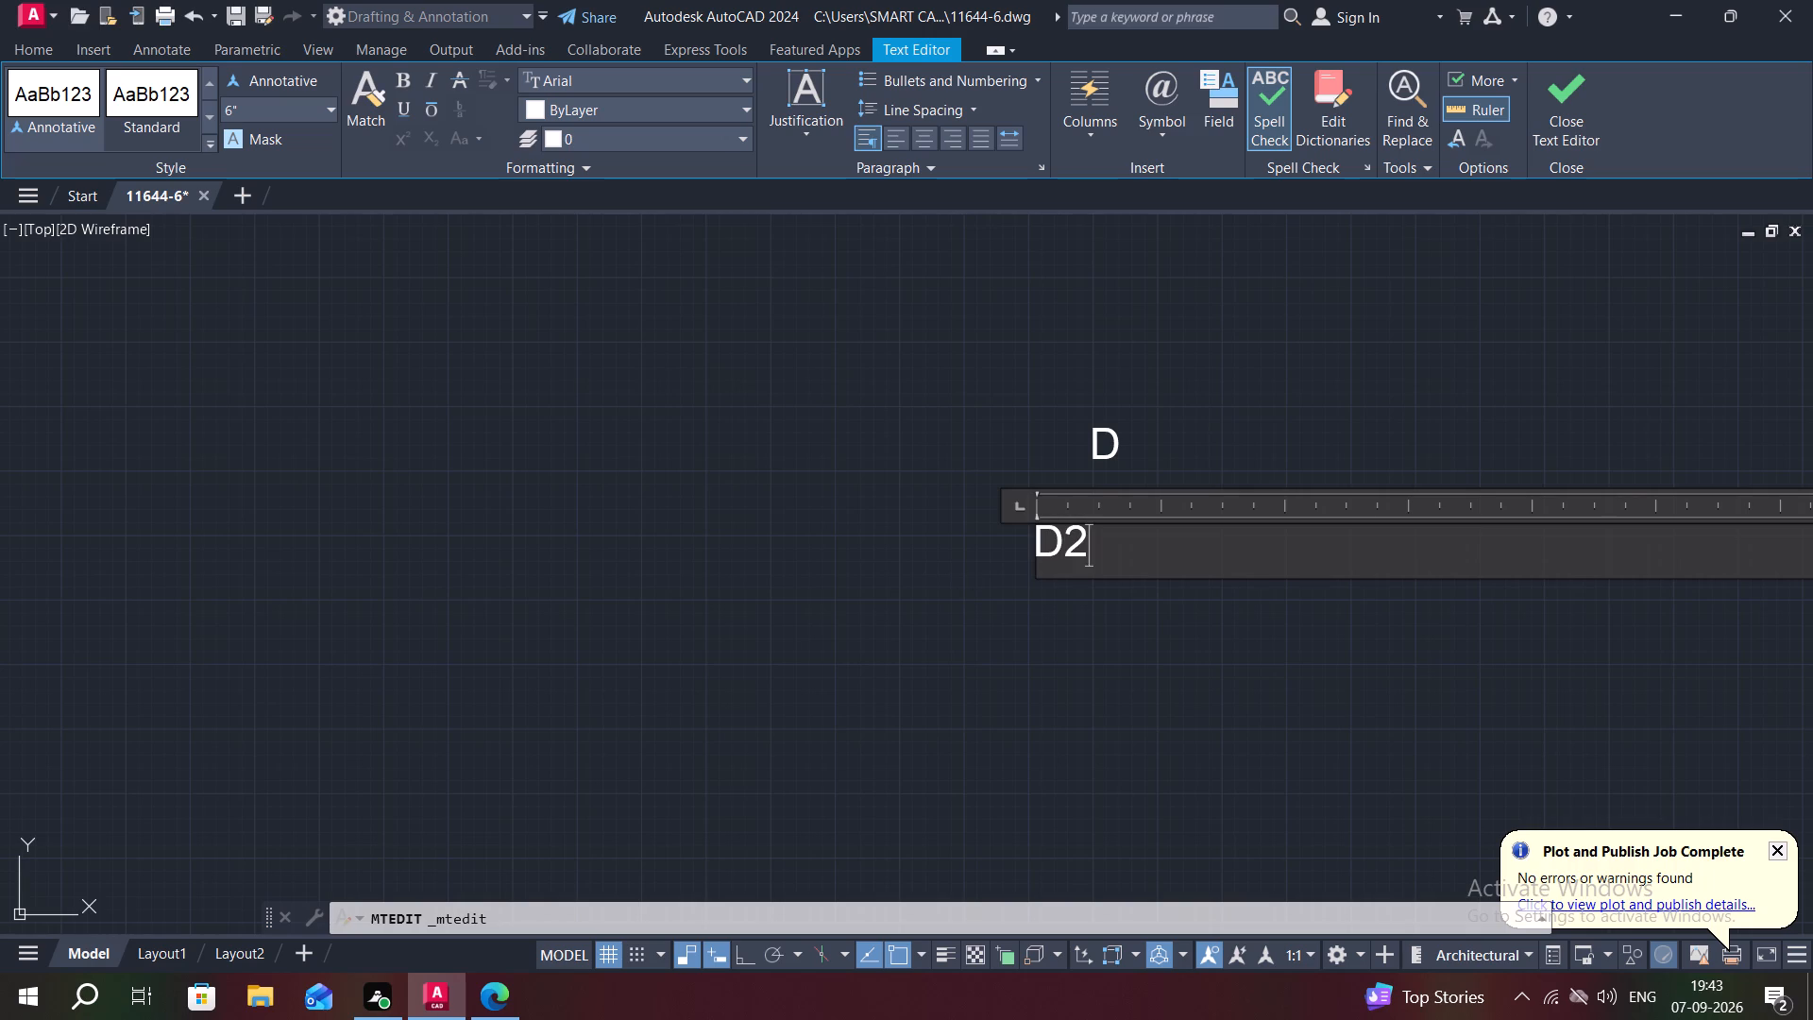
Copy the D label from outside the plan into the drawing room's entrance door opening.
{"action": "type", "text": "CO"}
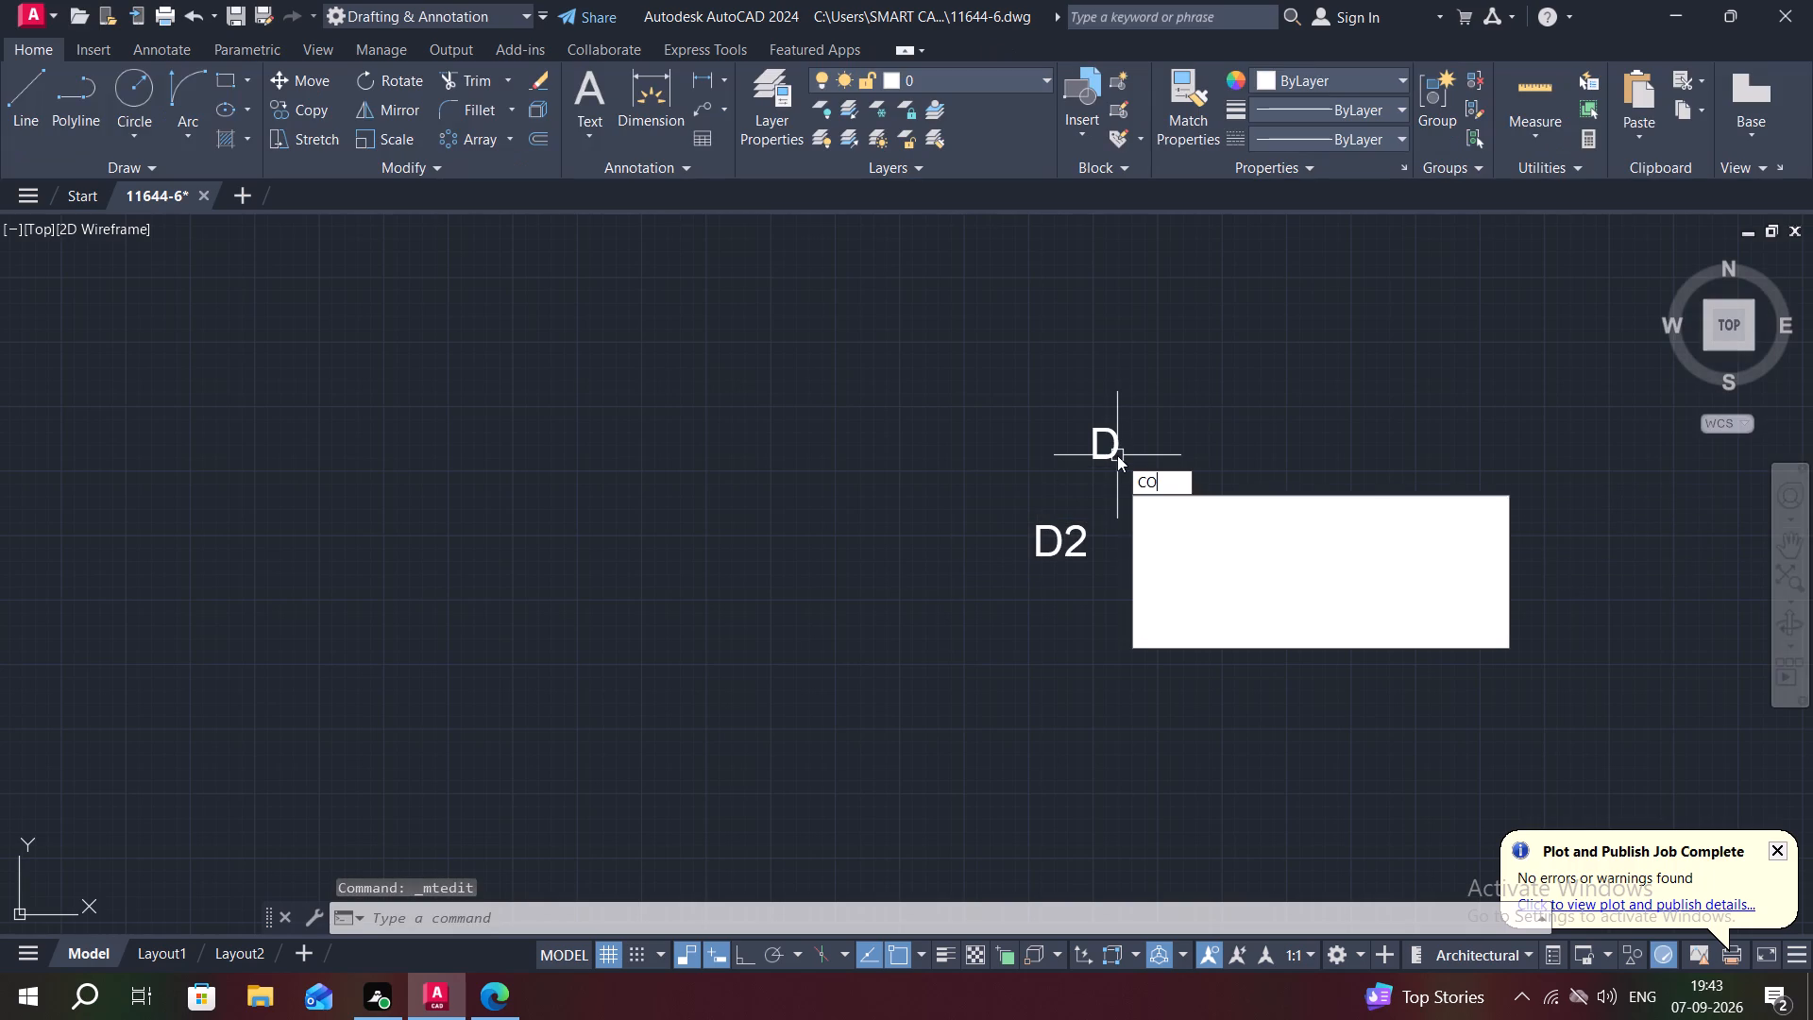
{"action": "key", "text": "space"}
{"action": "left_click", "coordinate": [1111, 455]}
{"action": "right_click", "coordinate": [1111, 455]}
{"action": "left_click", "coordinate": [1108, 453]}
{"action": "scroll", "coordinate": [408, 576], "scroll_direction": "down", "scroll_amount": 2}
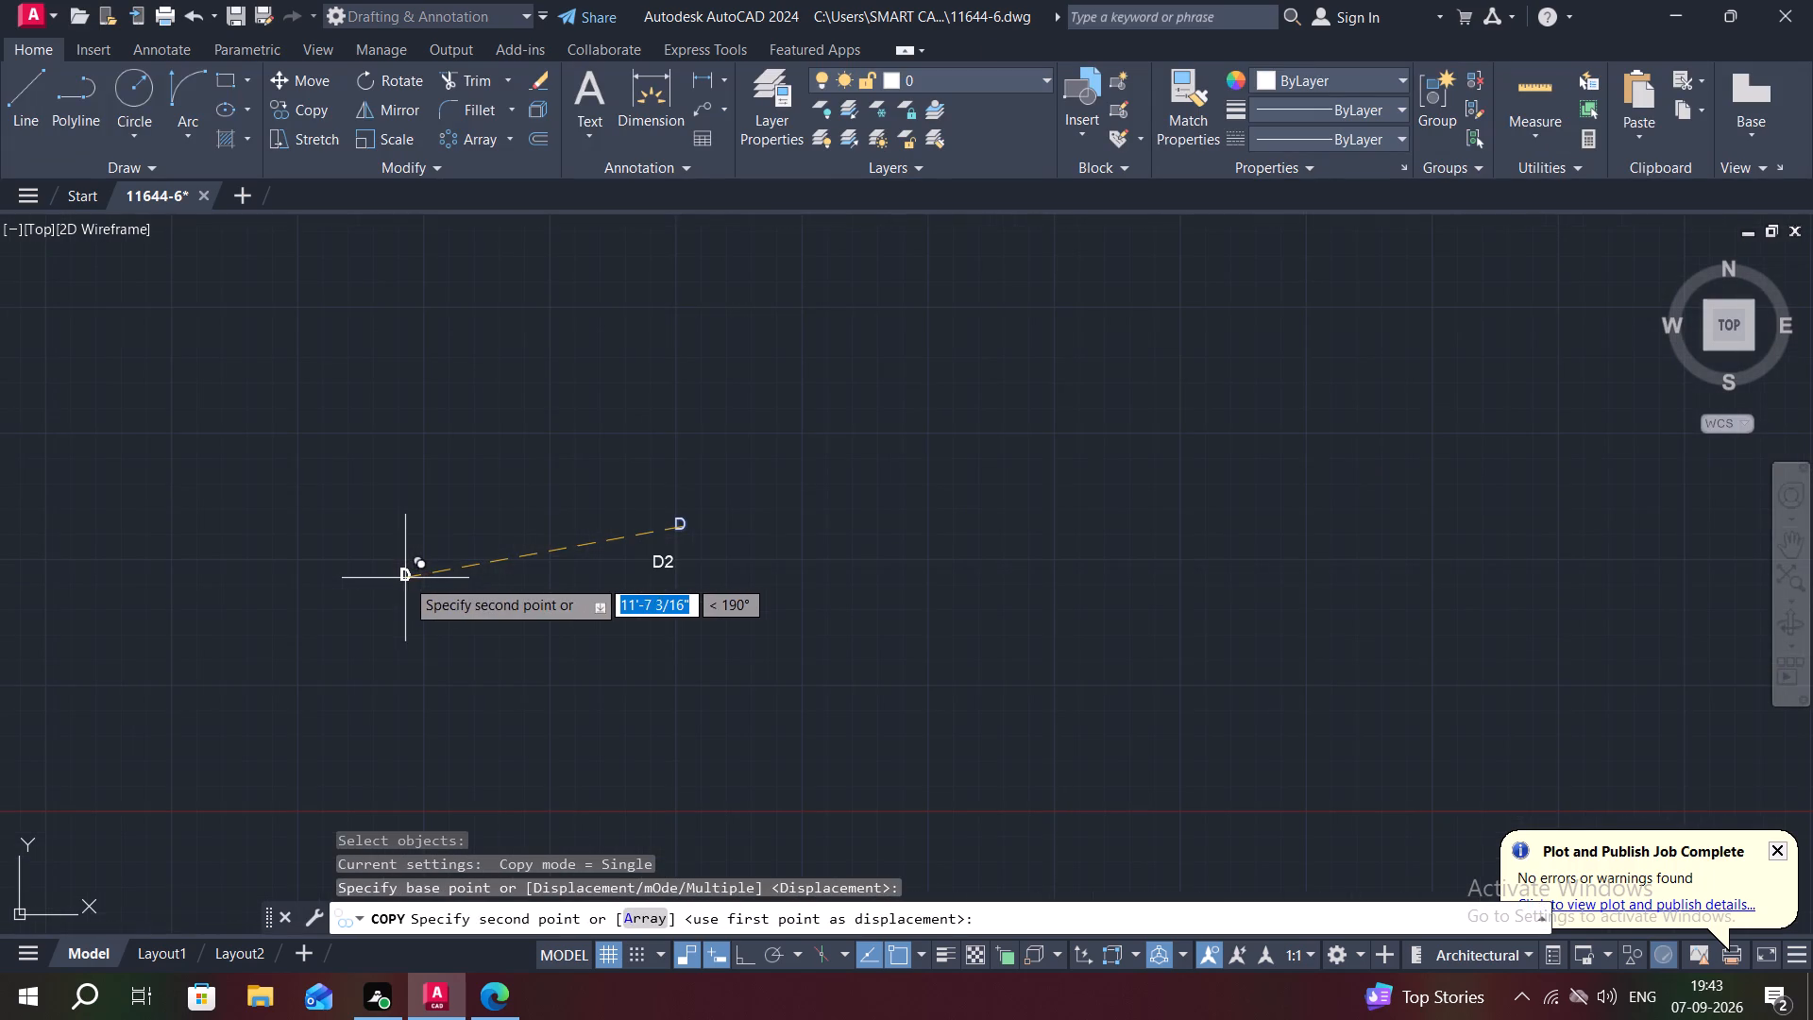
{"action": "middle_click_drag", "start_coordinate": [372, 583], "coordinate": [1549, 544]}
{"action": "middle_click_drag", "start_coordinate": [693, 382], "coordinate": [656, 383]}
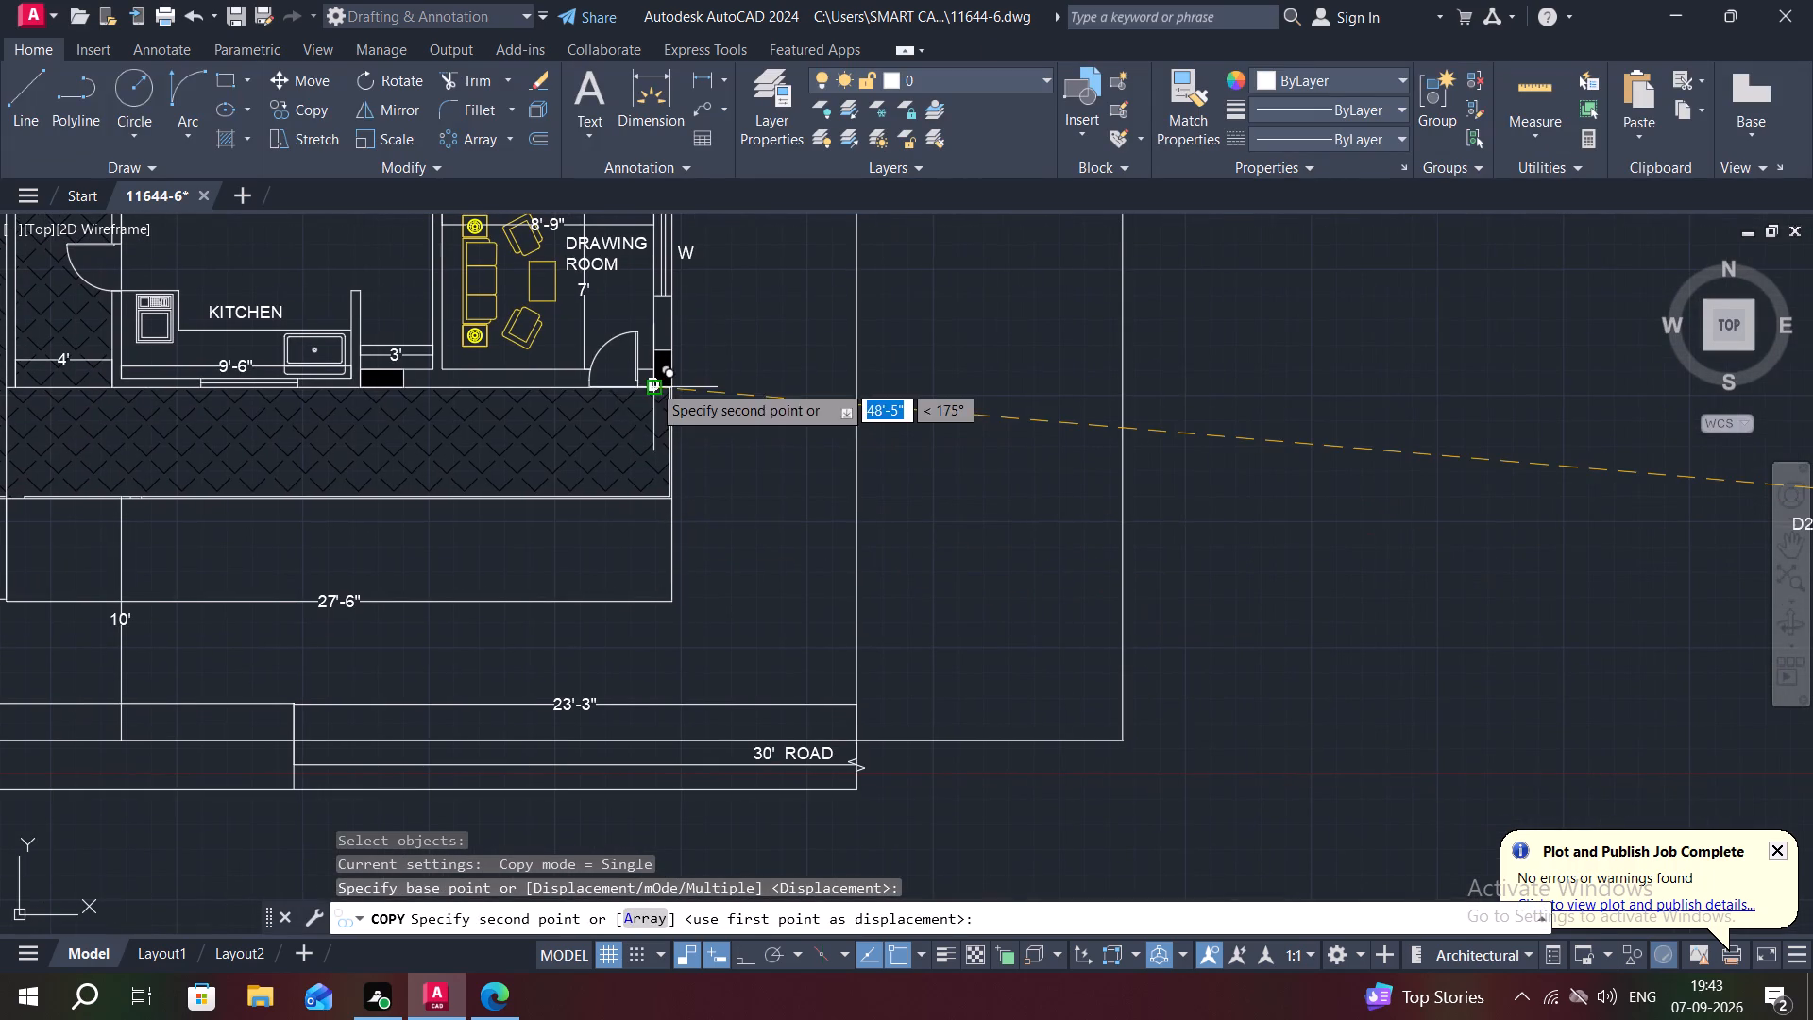
{"action": "scroll", "coordinate": [628, 379], "scroll_direction": "up", "scroll_amount": 3}
{"action": "middle_click_drag", "start_coordinate": [628, 382], "coordinate": [788, 464]}
{"action": "scroll", "coordinate": [766, 464], "scroll_direction": "down", "scroll_amount": 3}
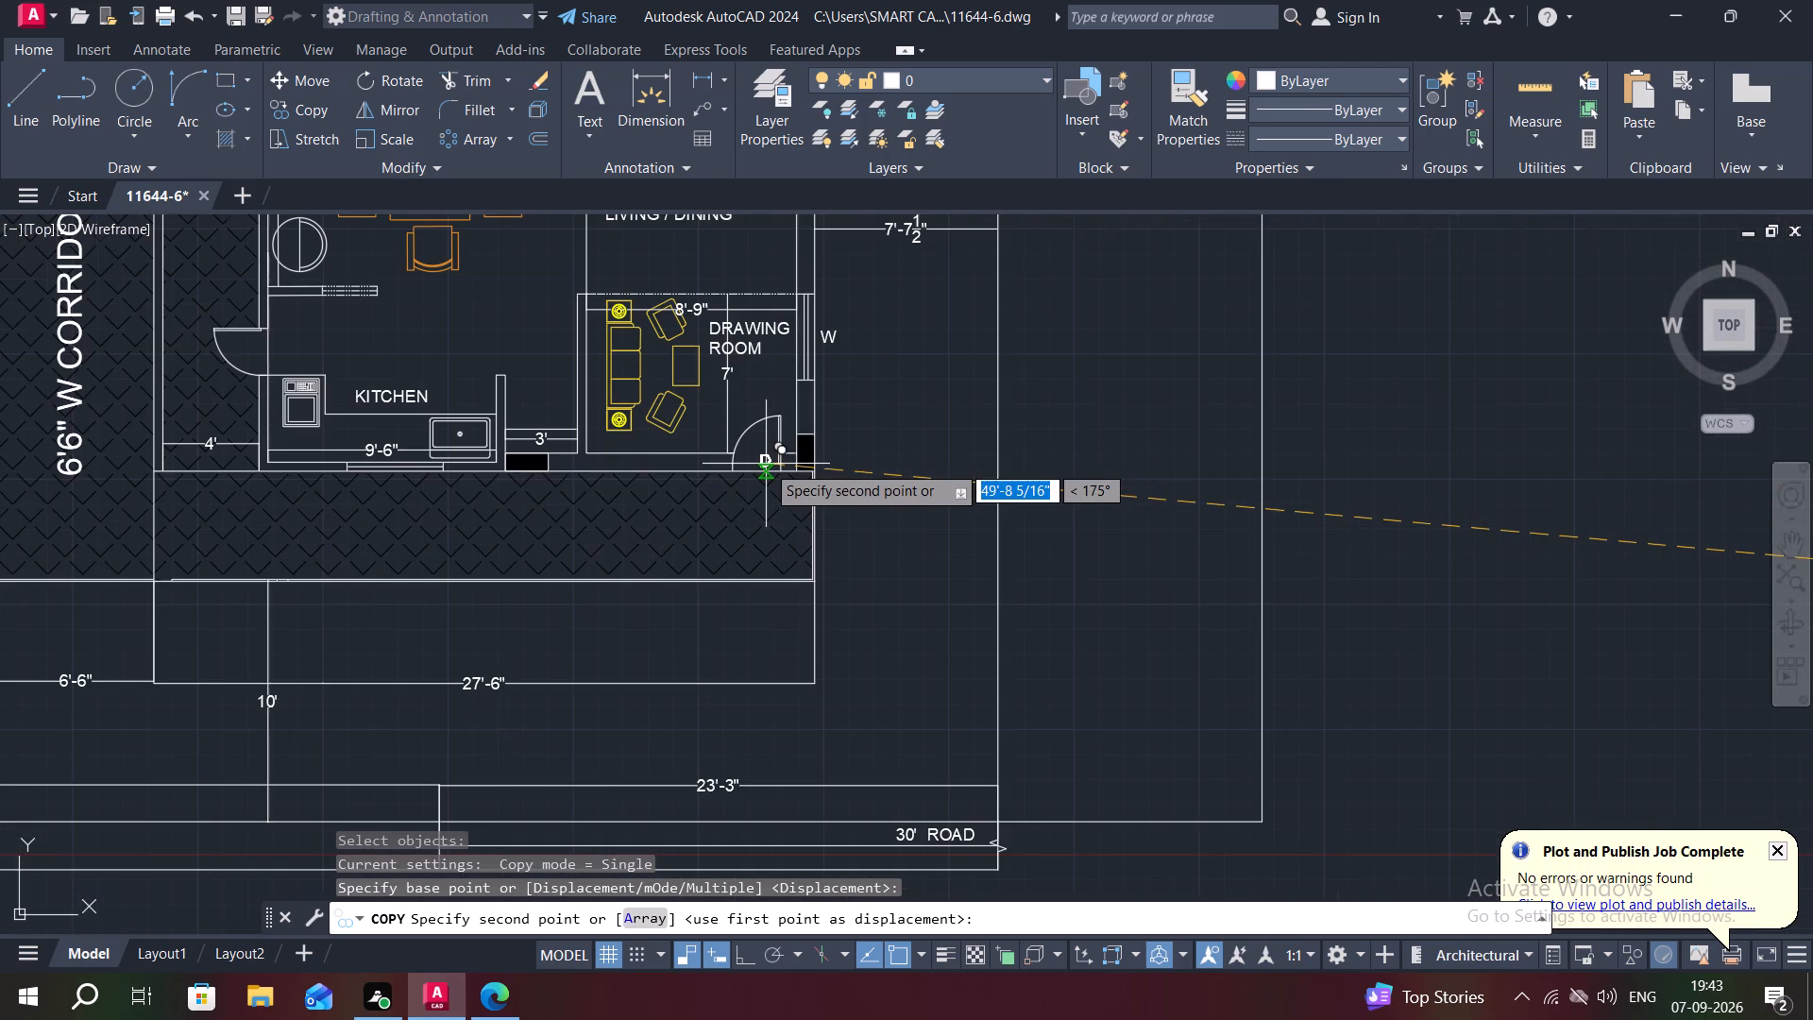
{"action": "scroll", "coordinate": [767, 464], "scroll_direction": "up", "scroll_amount": 2}
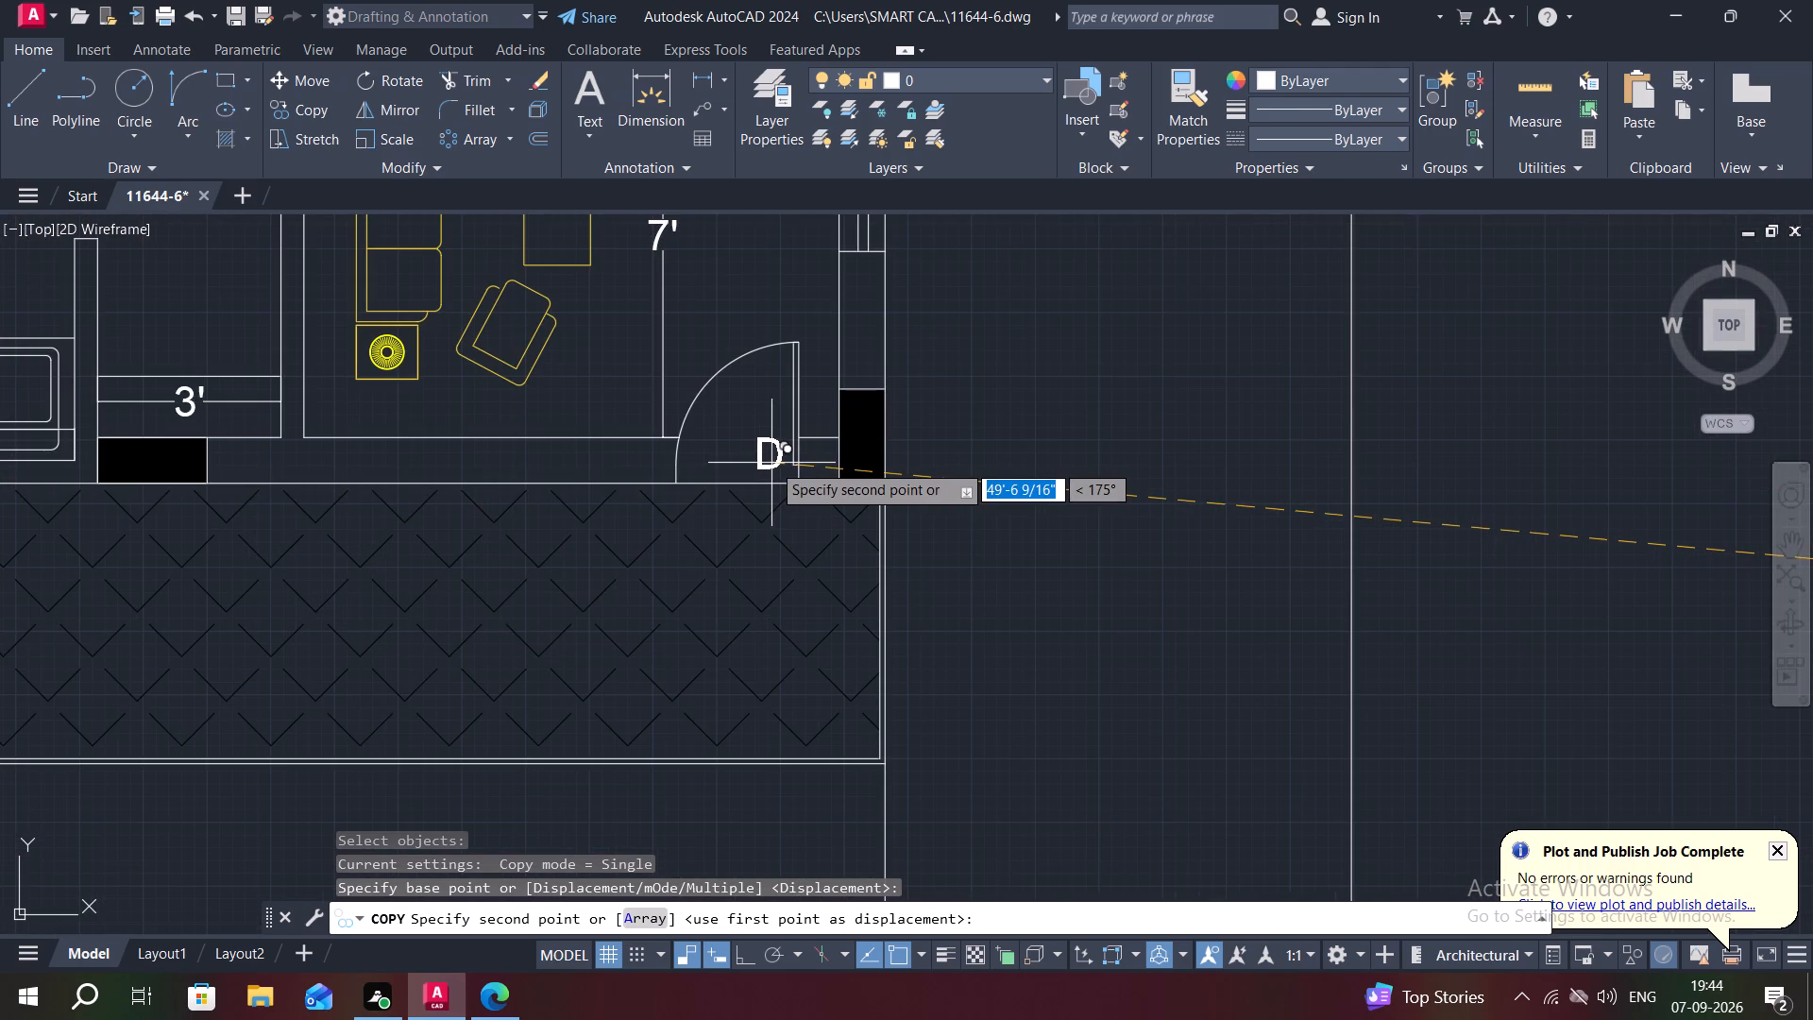
{"action": "scroll", "coordinate": [771, 463], "scroll_direction": "down", "scroll_amount": 1}
{"action": "middle_click_drag", "start_coordinate": [762, 456], "coordinate": [846, 600]}
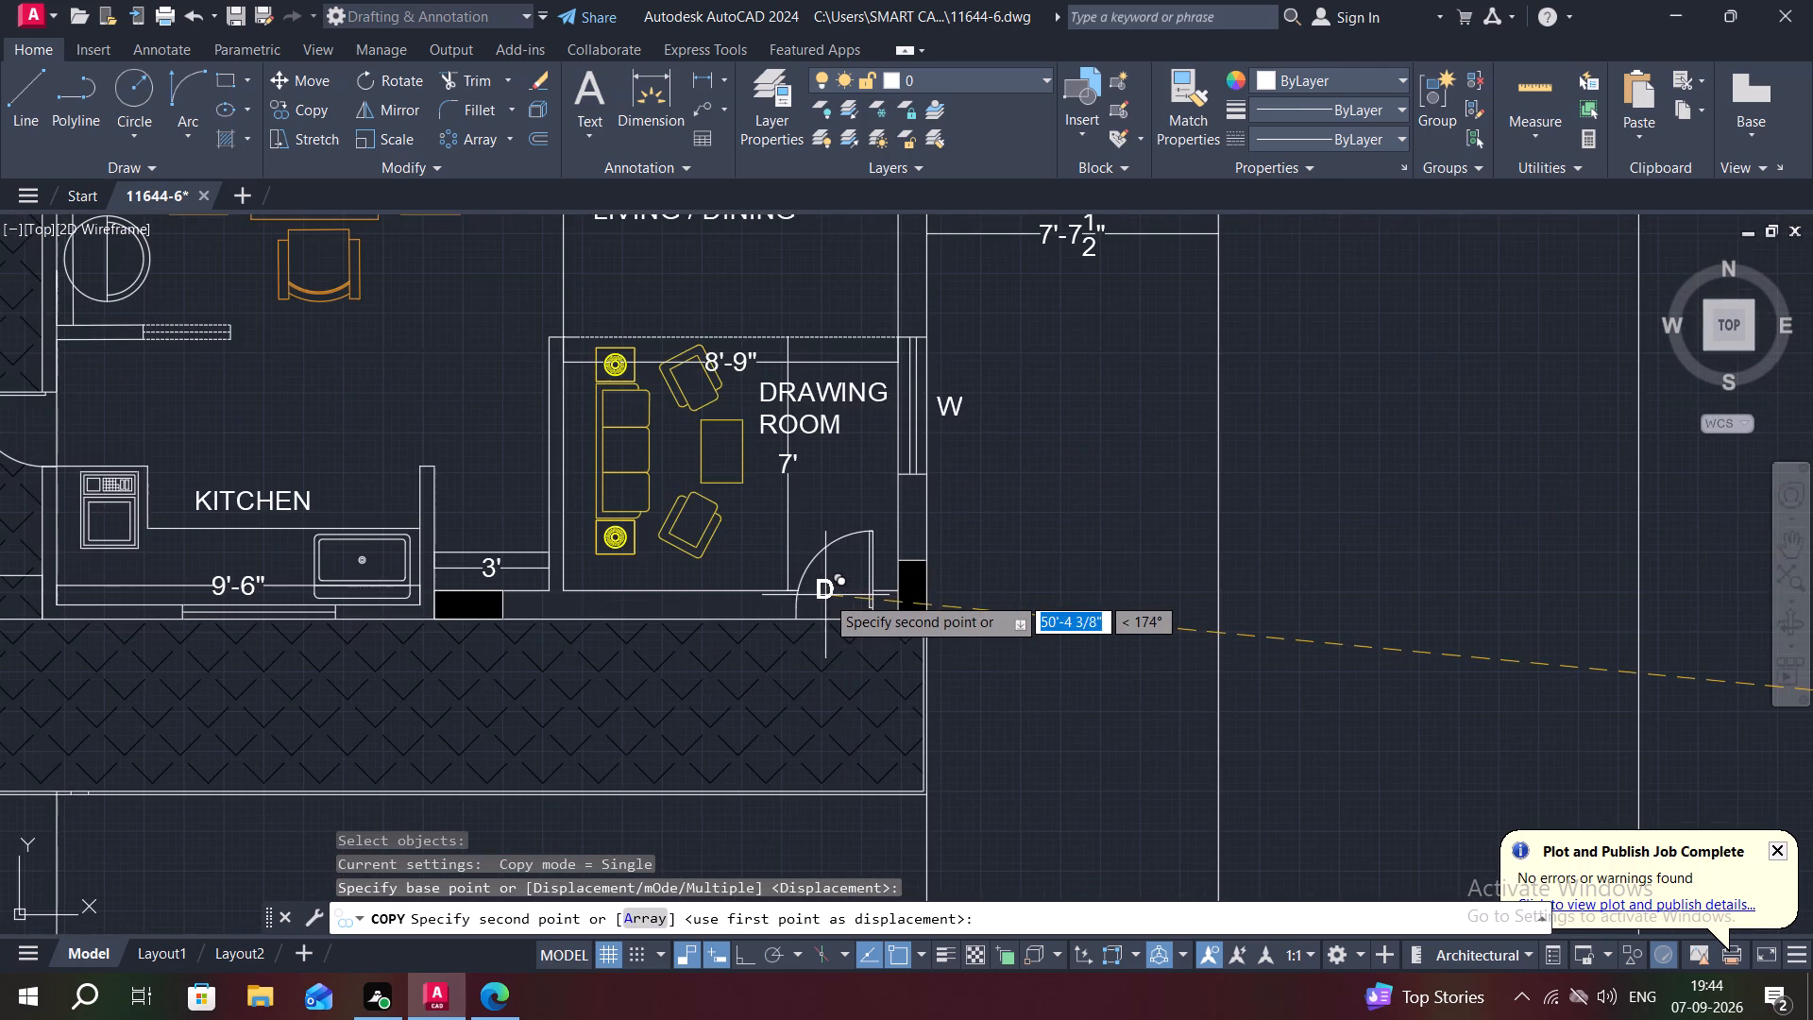
{"action": "scroll", "coordinate": [825, 595], "scroll_direction": "down", "scroll_amount": 3}
{"action": "scroll", "coordinate": [825, 595], "scroll_direction": "up", "scroll_amount": 1}
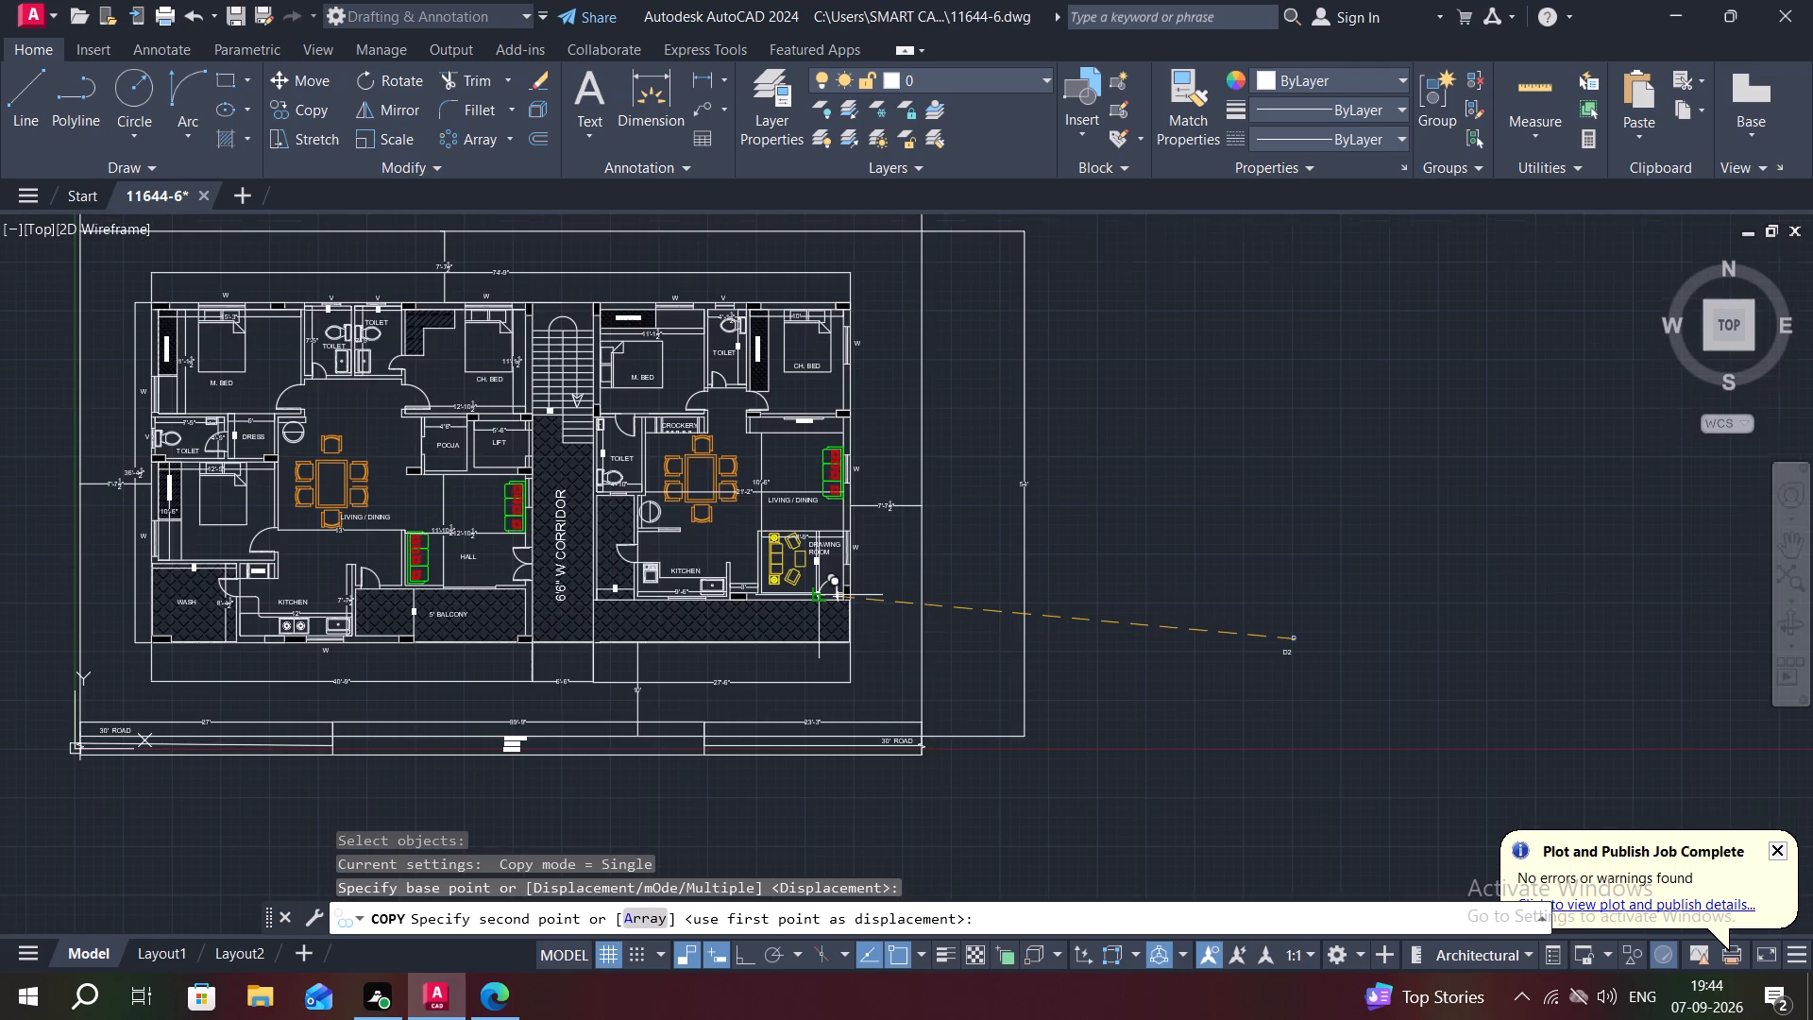
{"action": "scroll", "coordinate": [825, 595], "scroll_direction": "up", "scroll_amount": 3}
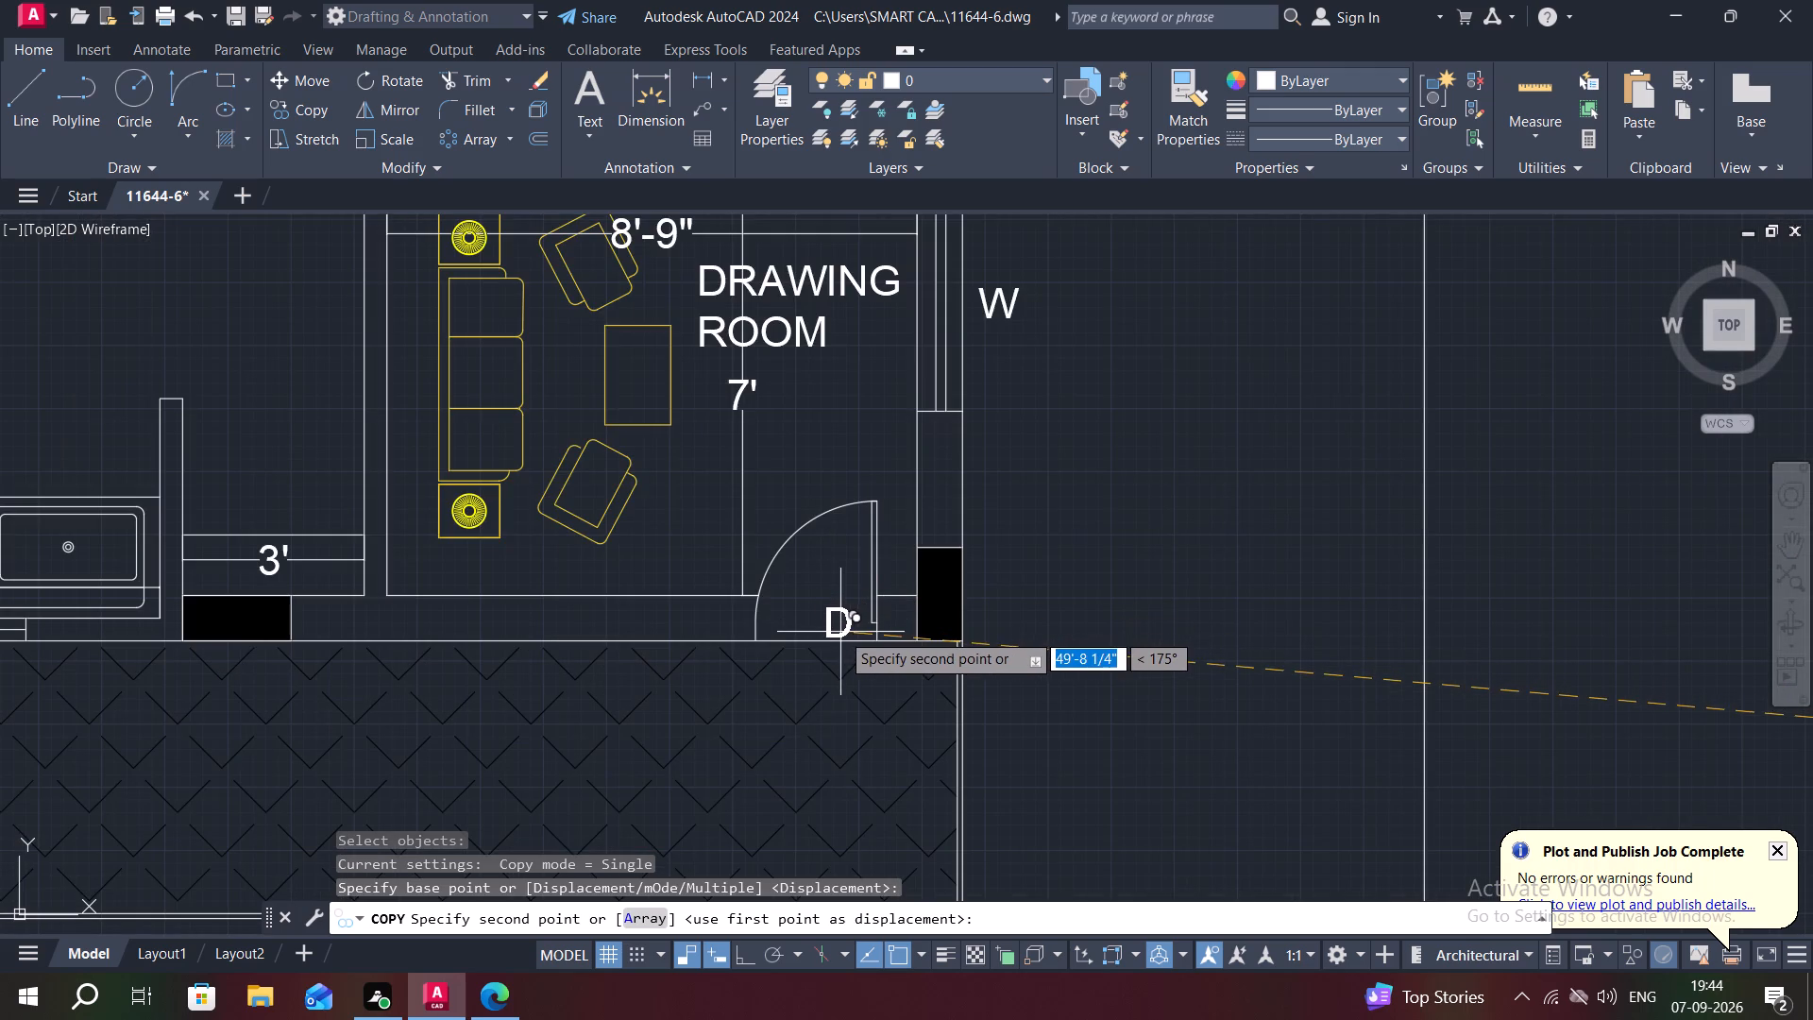
{"action": "left_click", "coordinate": [839, 632]}
Change the label at the drawing room's entrance door to MD.
{"action": "double_click", "coordinate": [827, 624]}
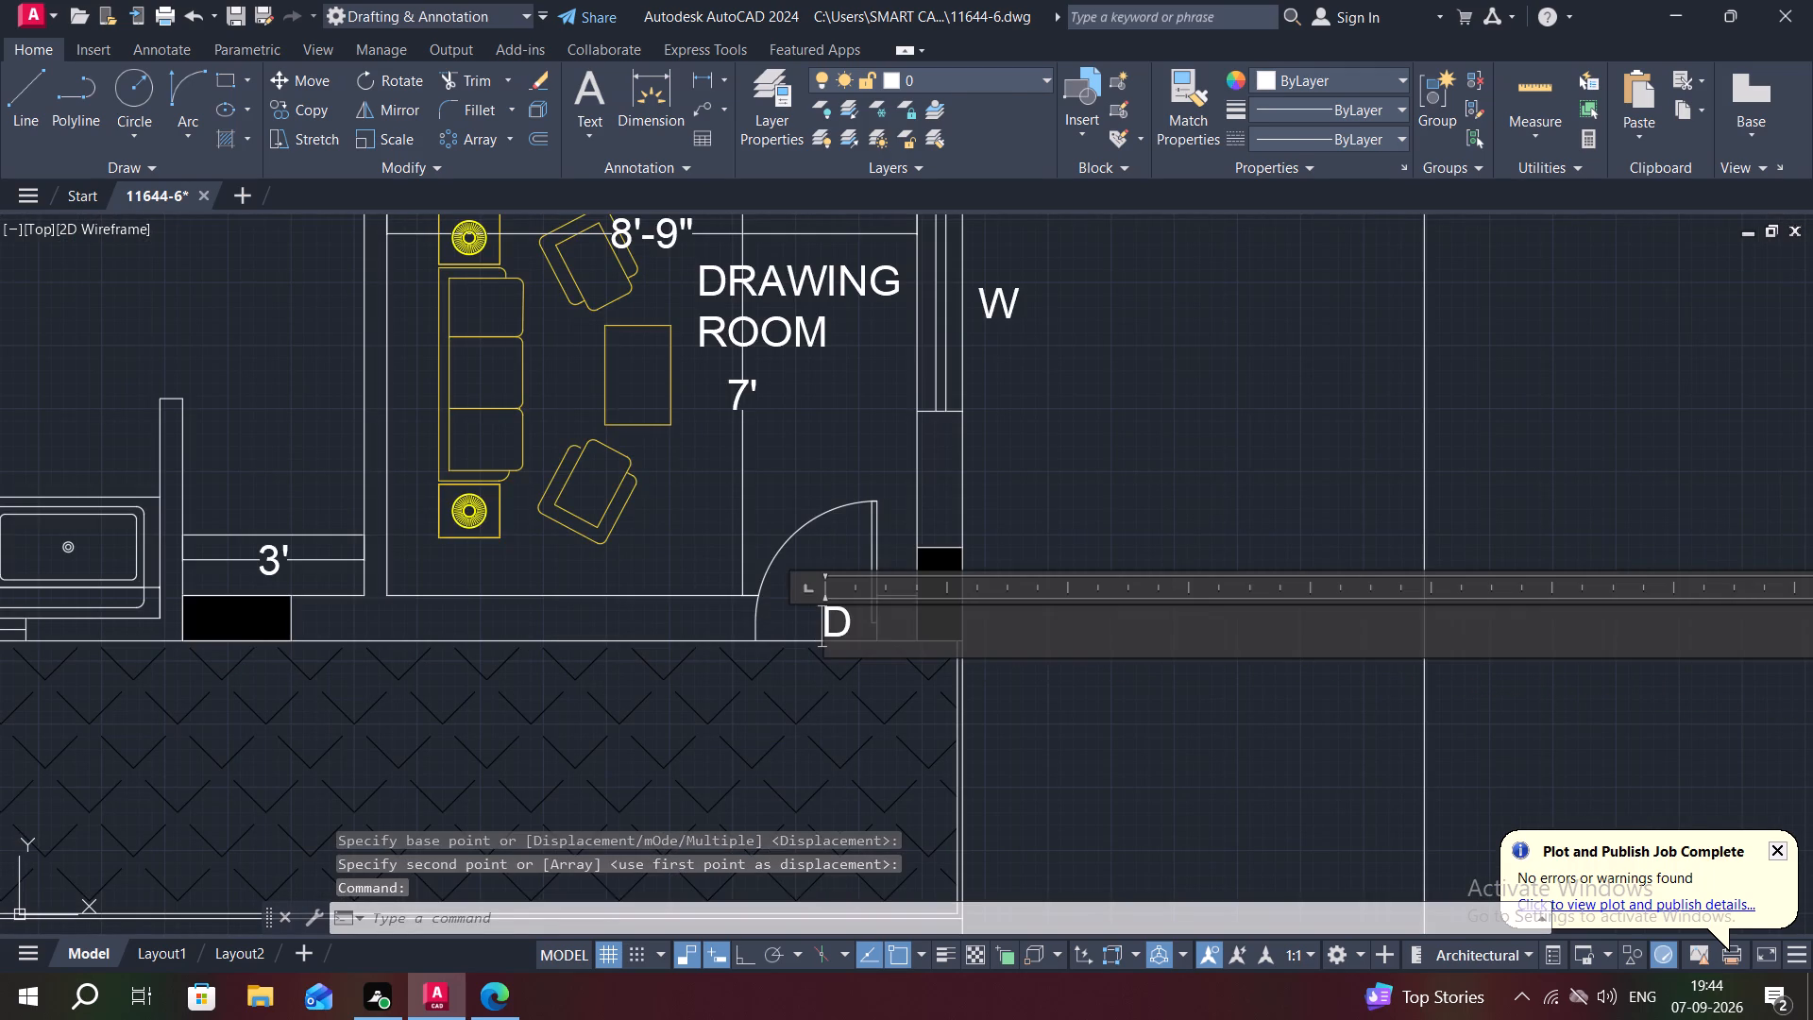
{"action": "key", "text": "m"}
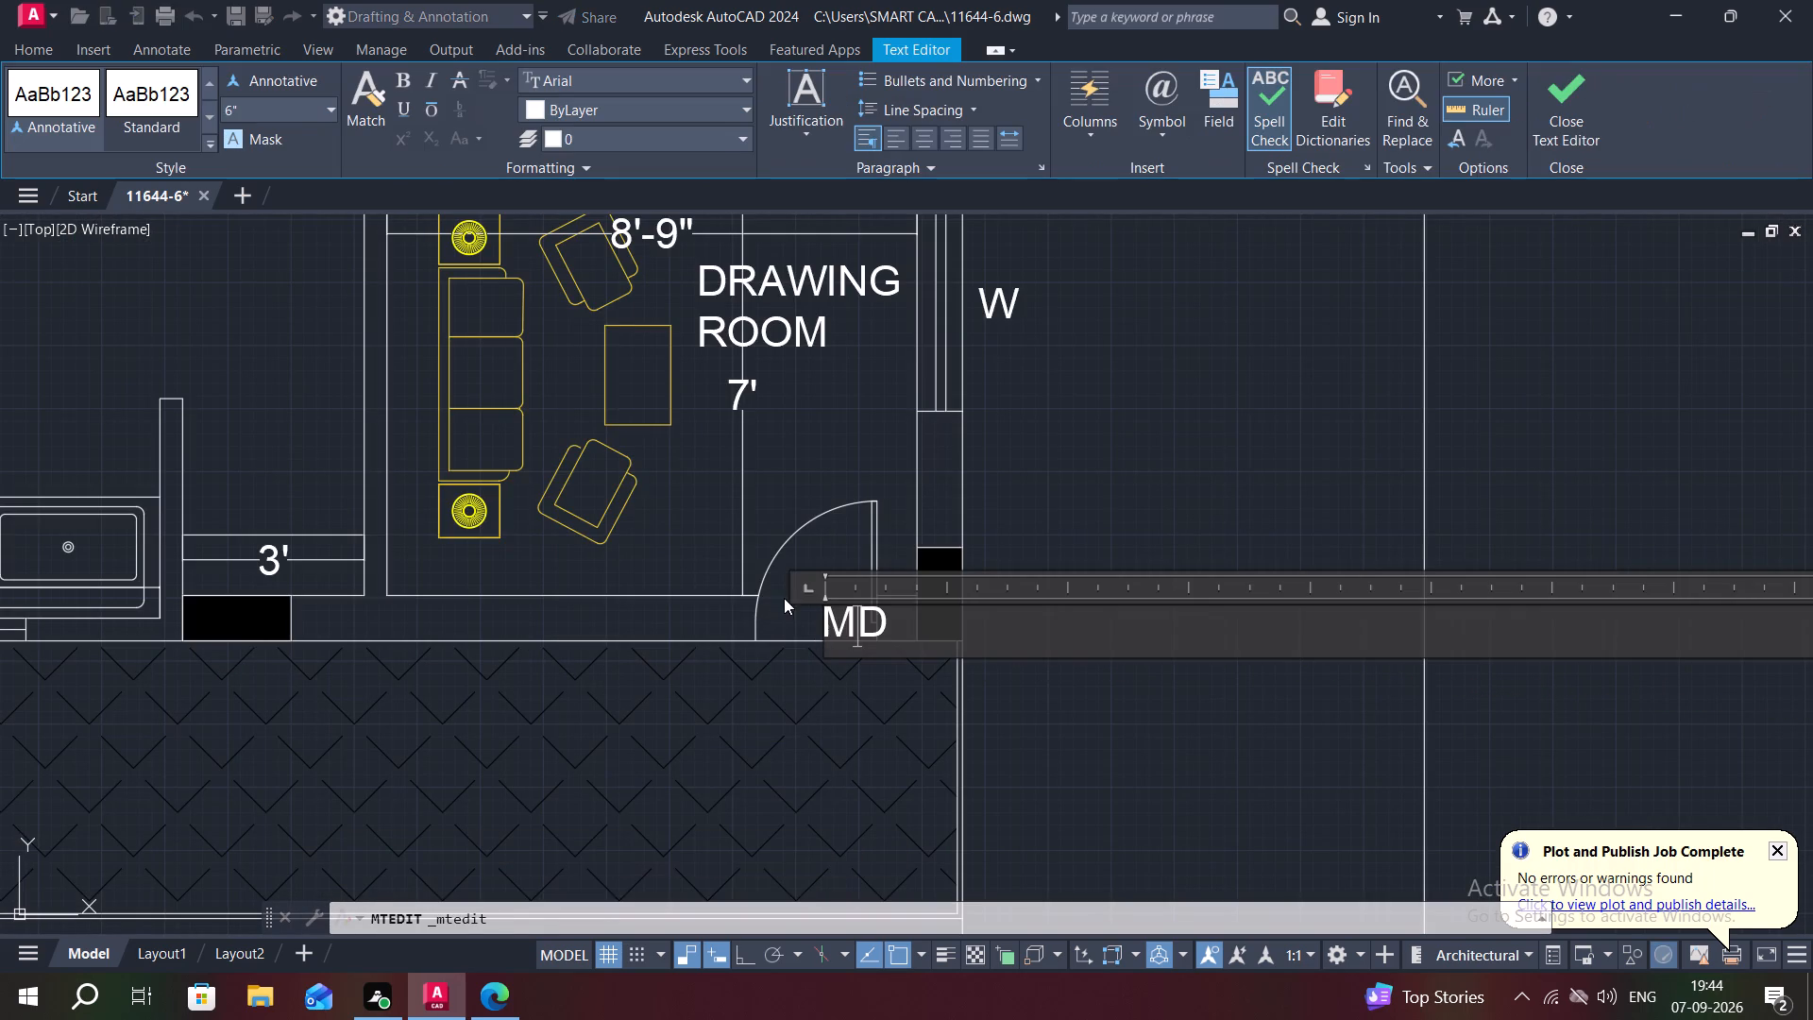
{"action": "left_click", "coordinate": [784, 598]}
Move the MD label about 7 inches west so it sits within the door opening.
{"action": "key", "text": "m"}
{"action": "key", "text": "space"}
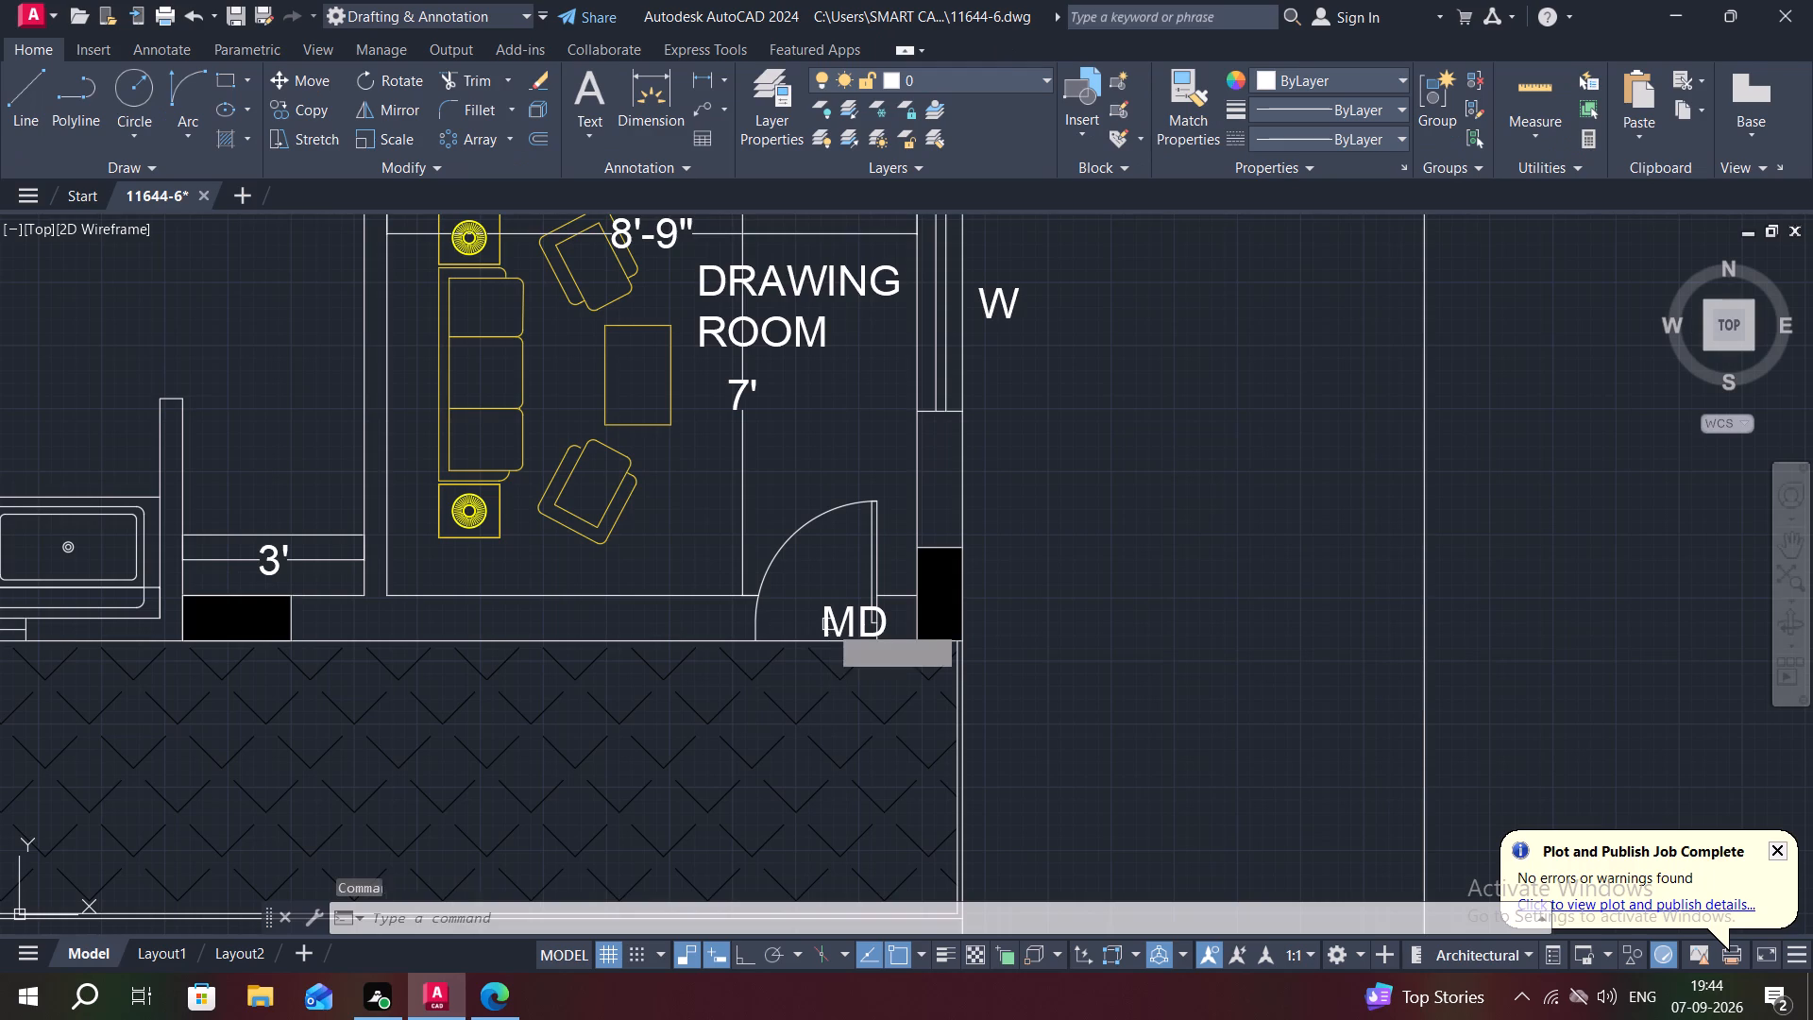
{"action": "left_click", "coordinate": [827, 624]}
{"action": "right_click", "coordinate": [827, 624]}
{"action": "left_click_drag", "start_coordinate": [824, 624], "coordinate": [805, 629]}
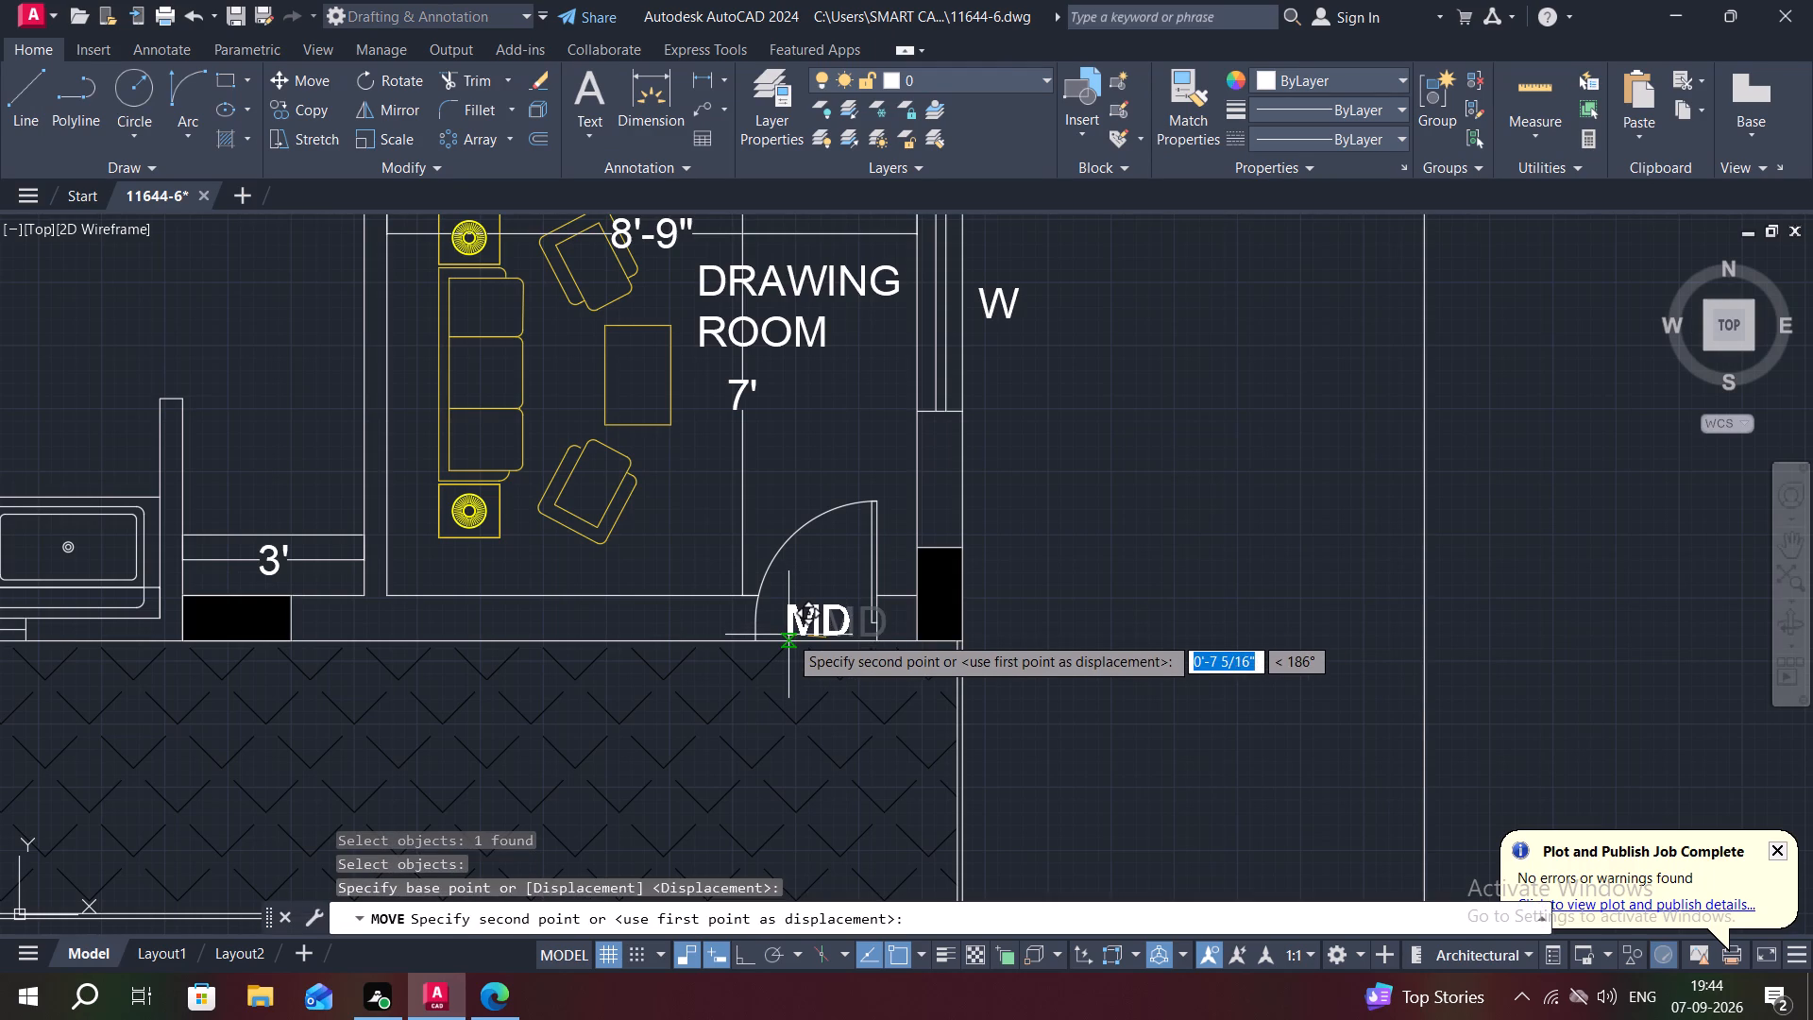
{"action": "left_click", "coordinate": [789, 633]}
Move the D label from outside the plan to the east flat's CH. BED door opening, above the TV unit.
{"action": "scroll", "coordinate": [798, 570], "scroll_direction": "down", "scroll_amount": 2}
{"action": "middle_click_drag", "start_coordinate": [813, 538], "coordinate": [810, 588]}
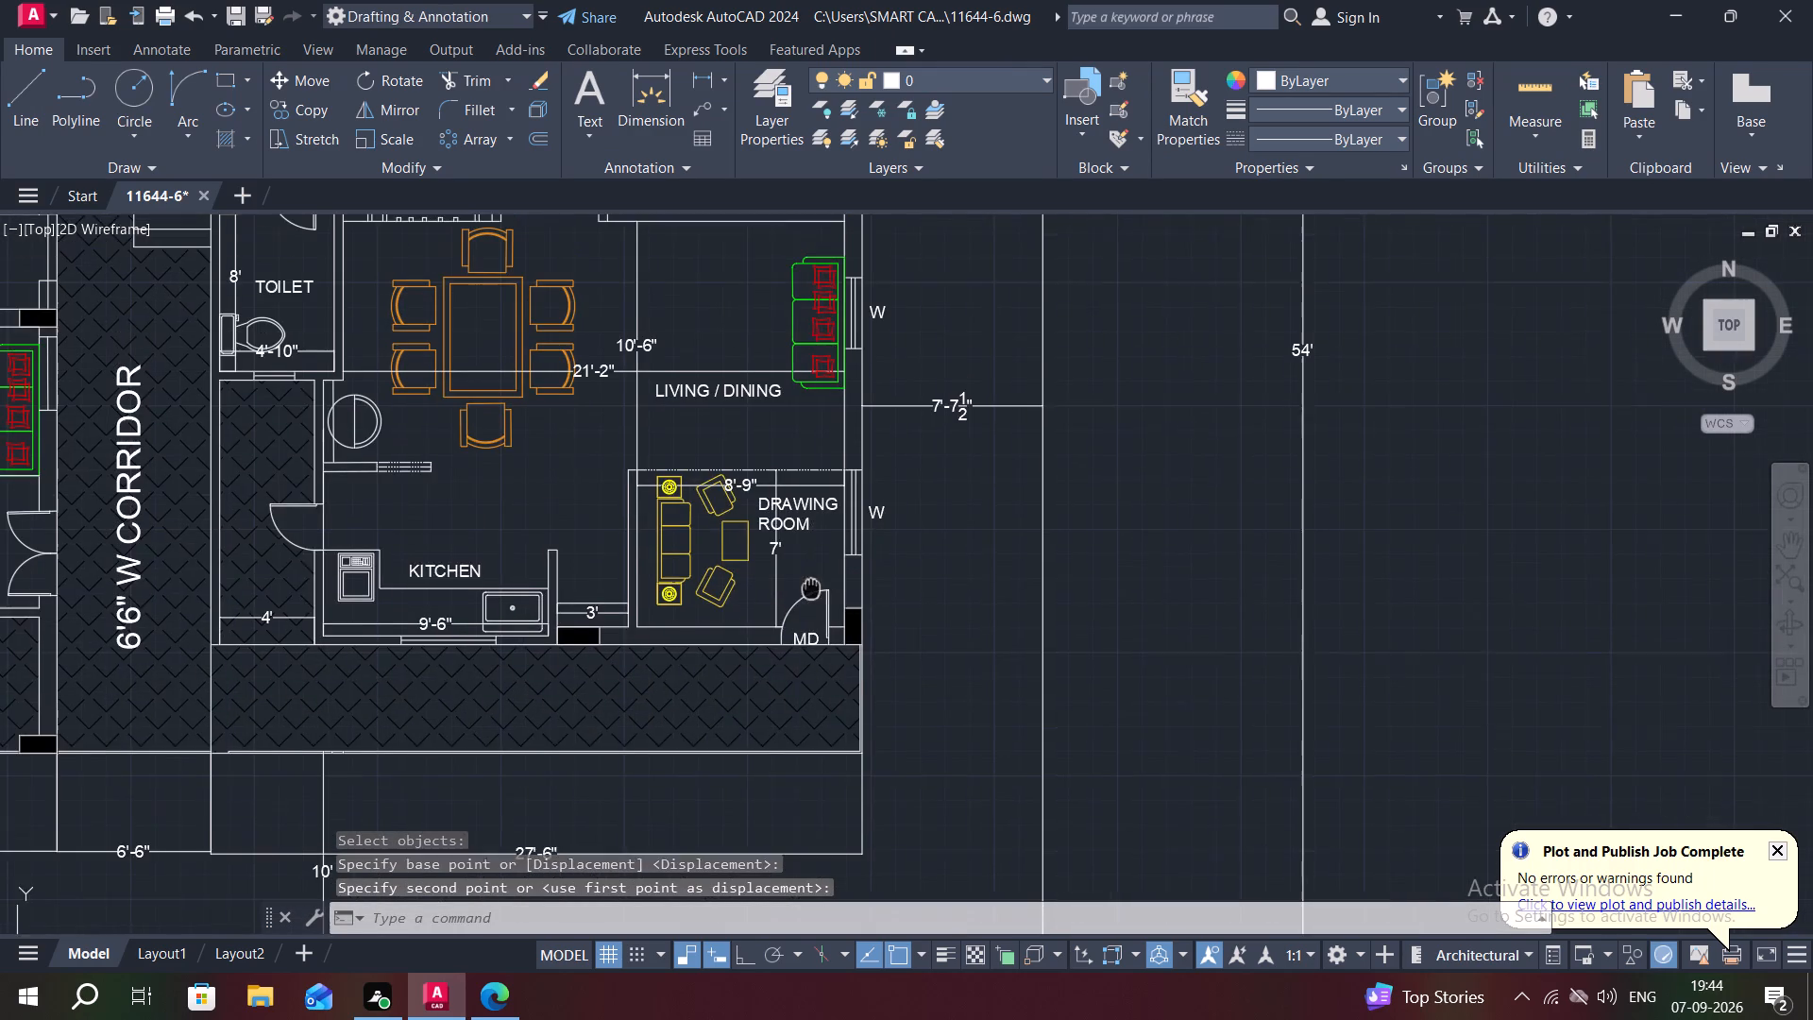
{"action": "middle_click_drag", "start_coordinate": [810, 588], "coordinate": [810, 590]}
{"action": "scroll", "coordinate": [803, 601], "scroll_direction": "down", "scroll_amount": 1}
{"action": "key", "text": "space"}
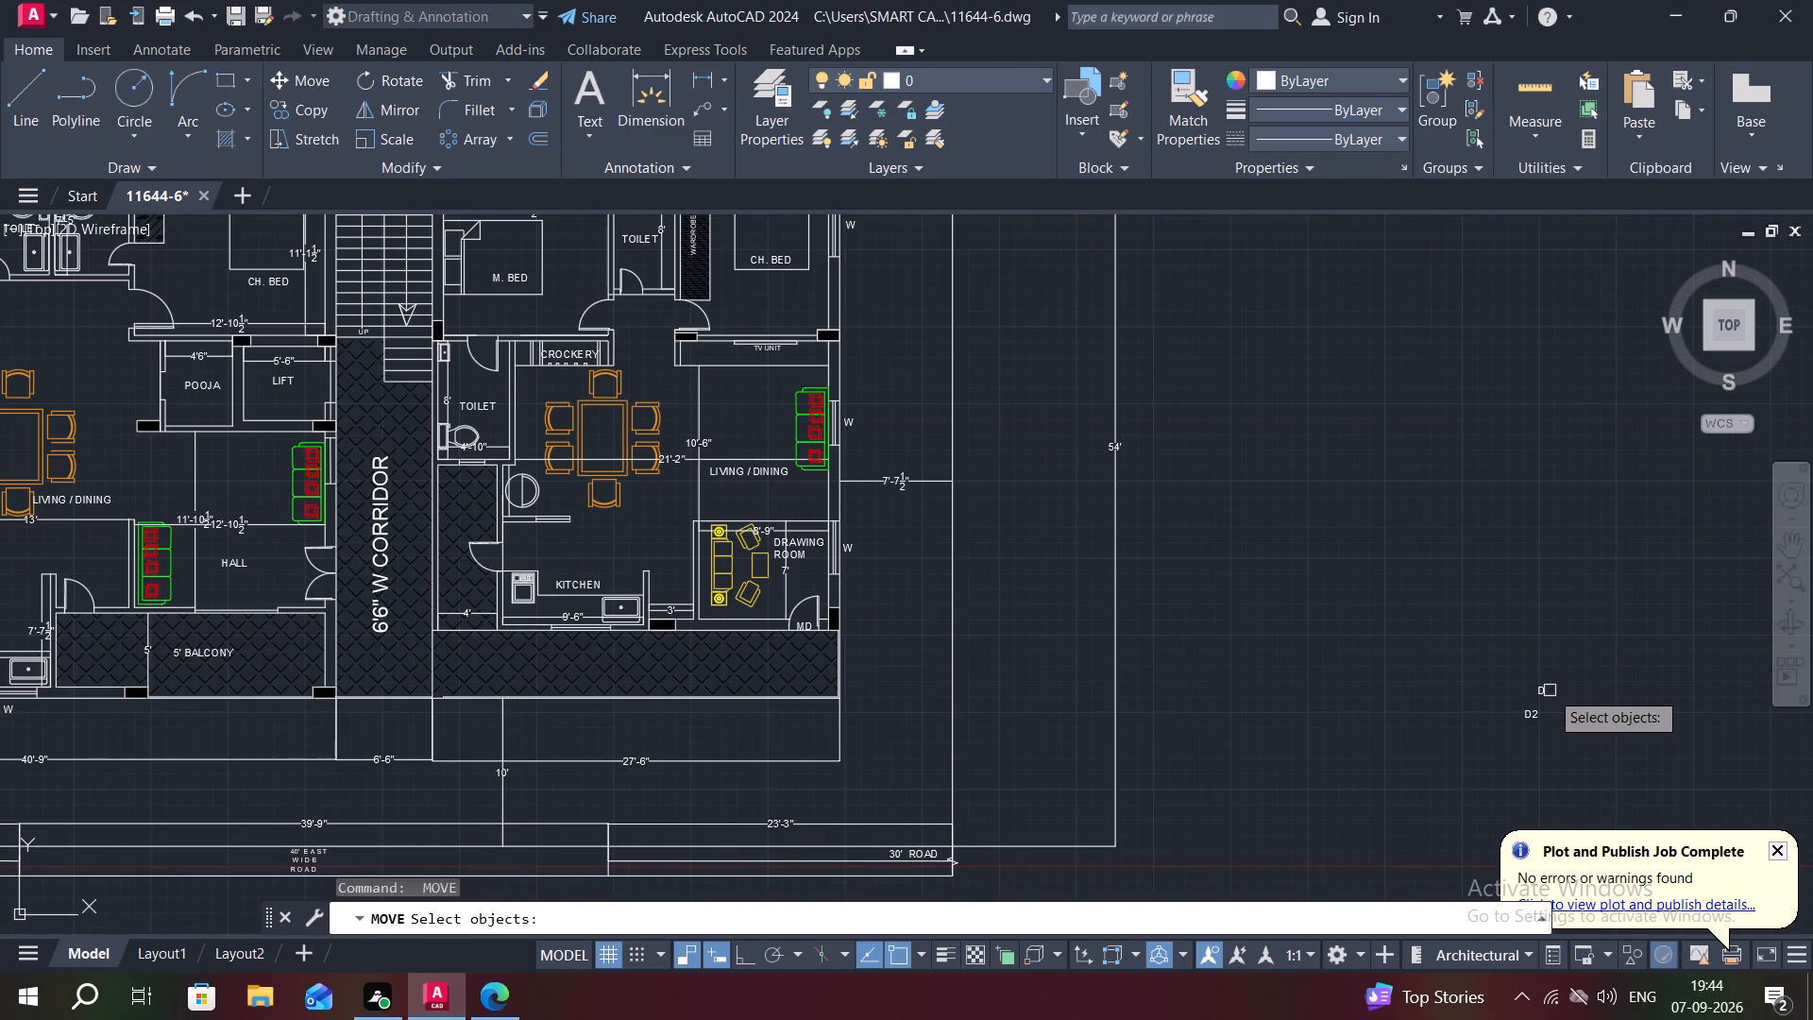
{"action": "left_click", "coordinate": [1544, 690]}
{"action": "right_click", "coordinate": [1544, 690]}
{"action": "left_click", "coordinate": [1544, 690]}
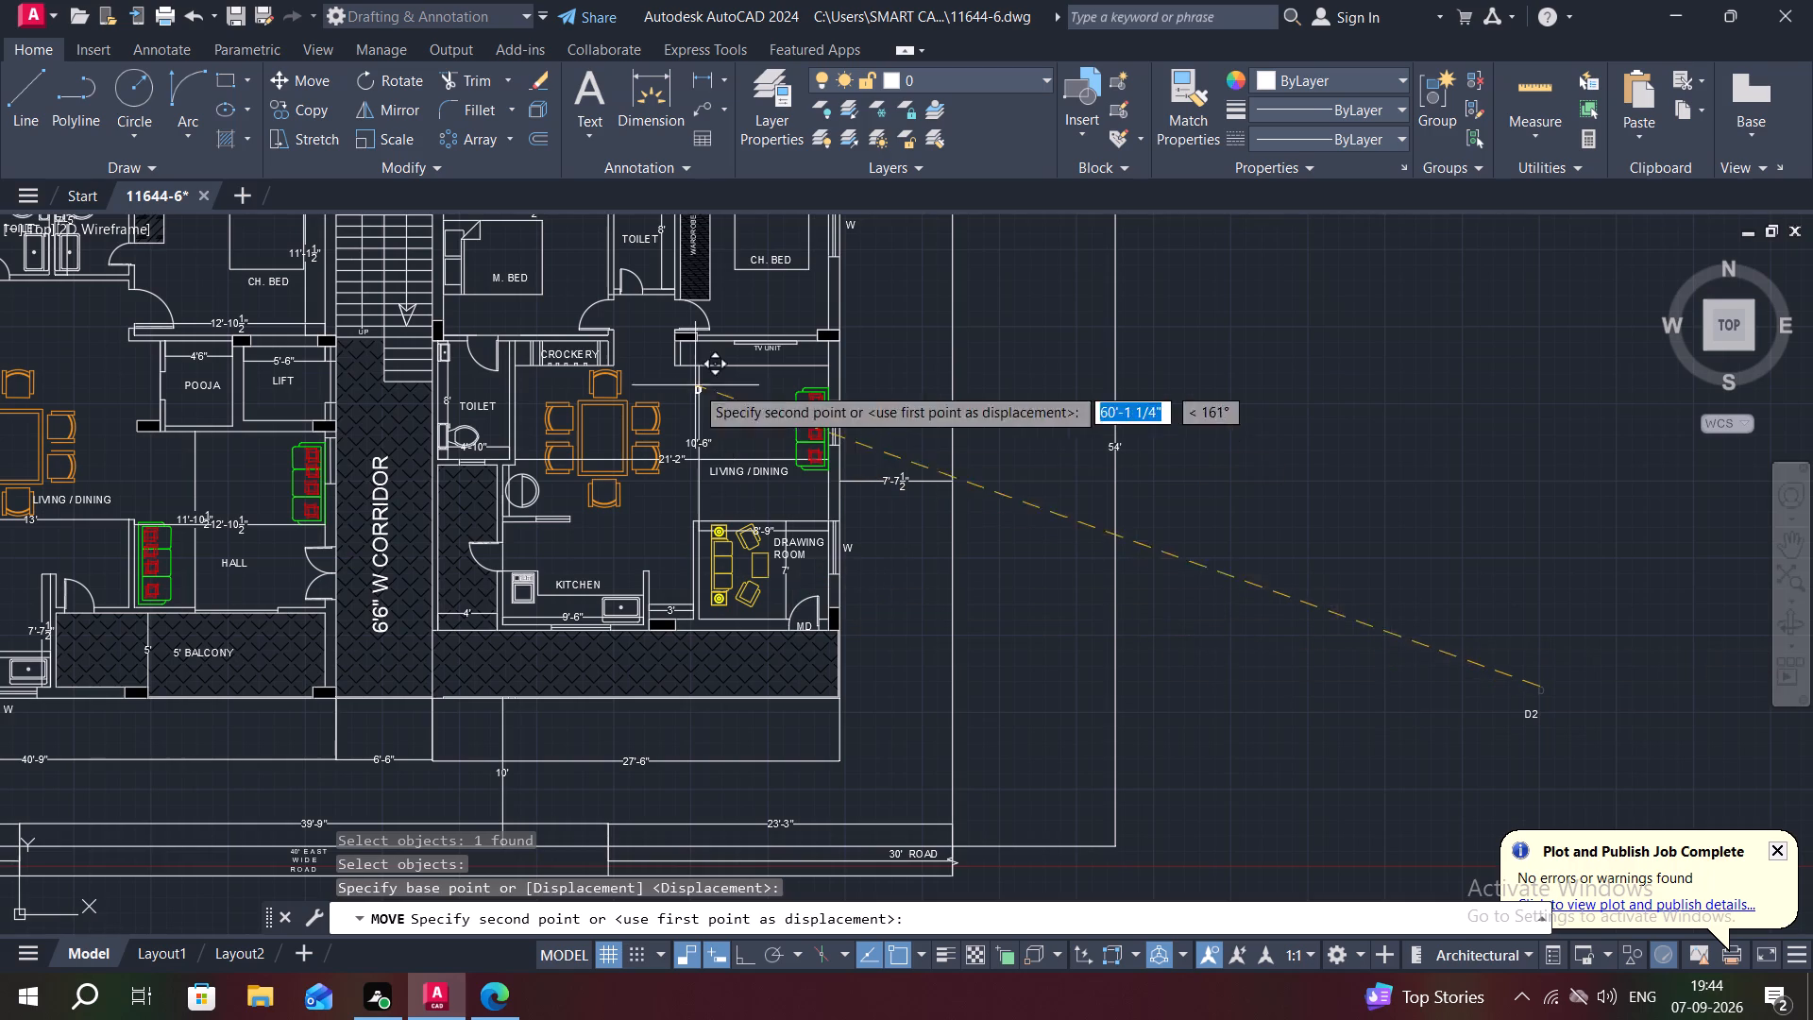
{"action": "scroll", "coordinate": [666, 311], "scroll_direction": "up", "scroll_amount": 3}
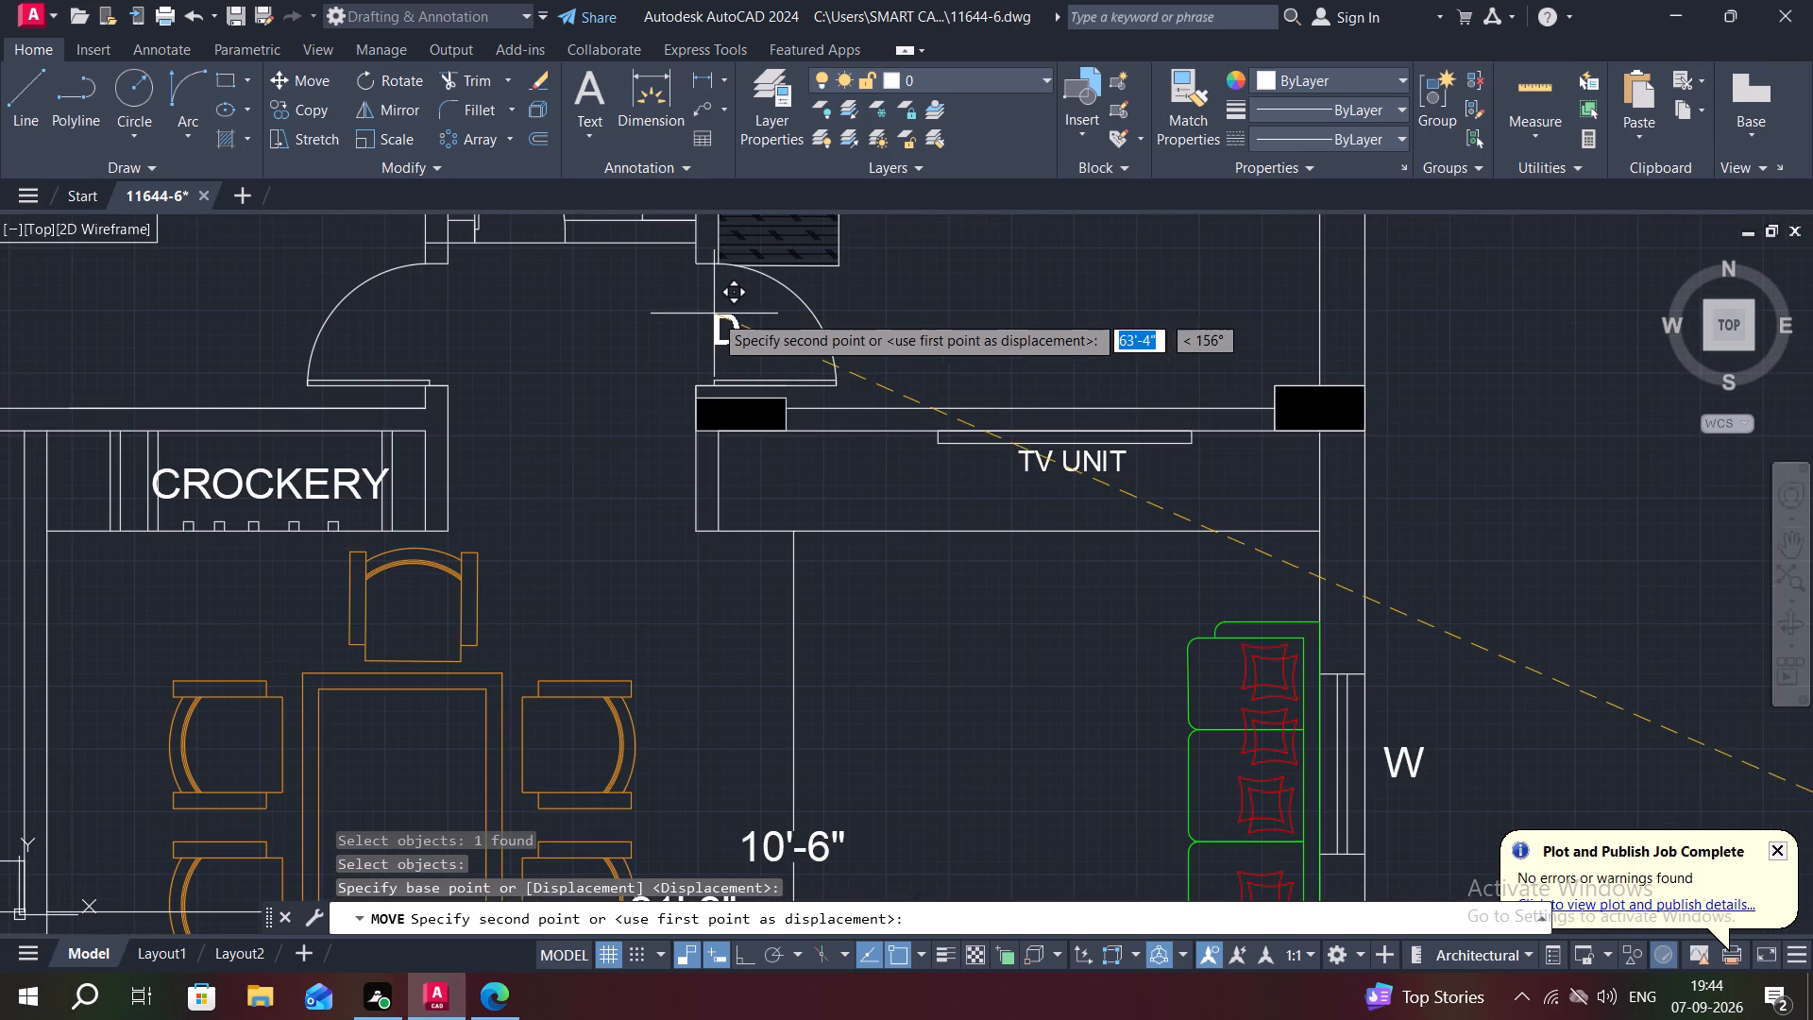
{"action": "left_click", "coordinate": [703, 306]}
Move the D label about 4'-8" west into the east flat's M. BED door opening.
{"action": "key", "text": "space"}
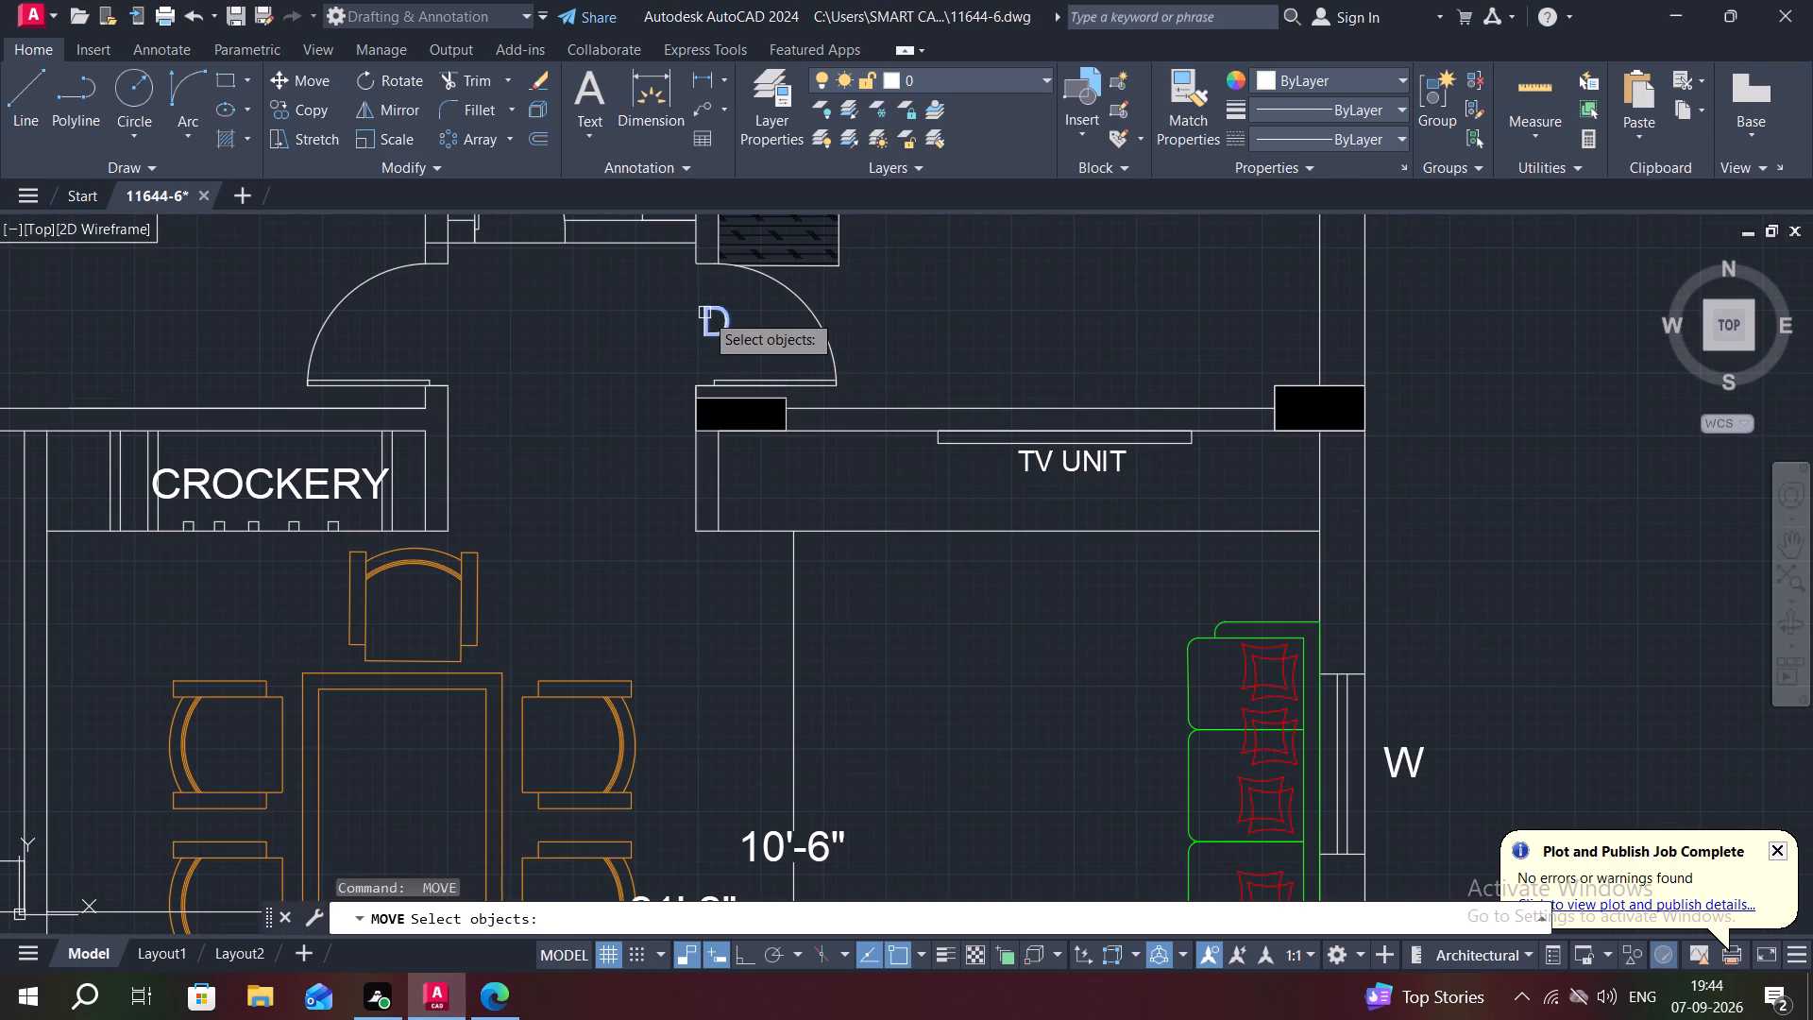
{"action": "left_click", "coordinate": [704, 313]}
{"action": "right_click", "coordinate": [704, 313]}
{"action": "left_click", "coordinate": [704, 313]}
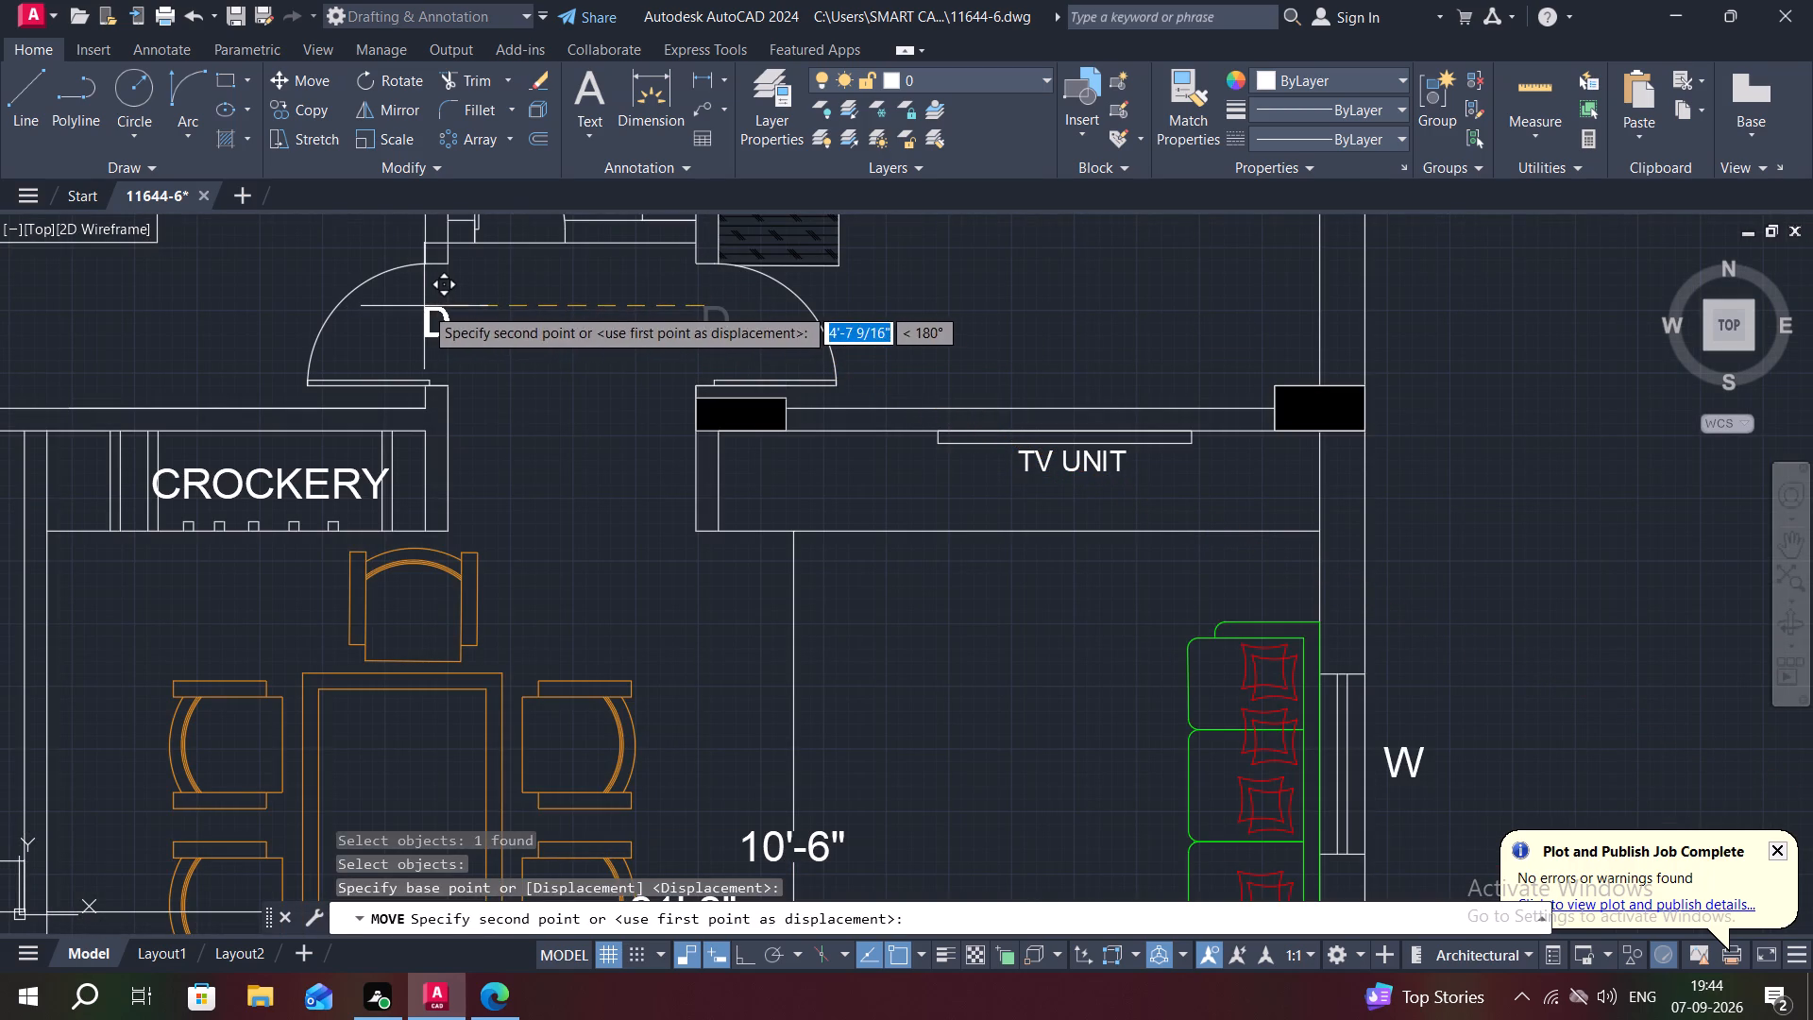
{"action": "left_click", "coordinate": [424, 306]}
Copy the D label from the M. BED door about 5' east into the CH. BED door opening.
{"action": "middle_click_drag", "start_coordinate": [464, 311], "coordinate": [537, 358]}
{"action": "key", "text": "space"}
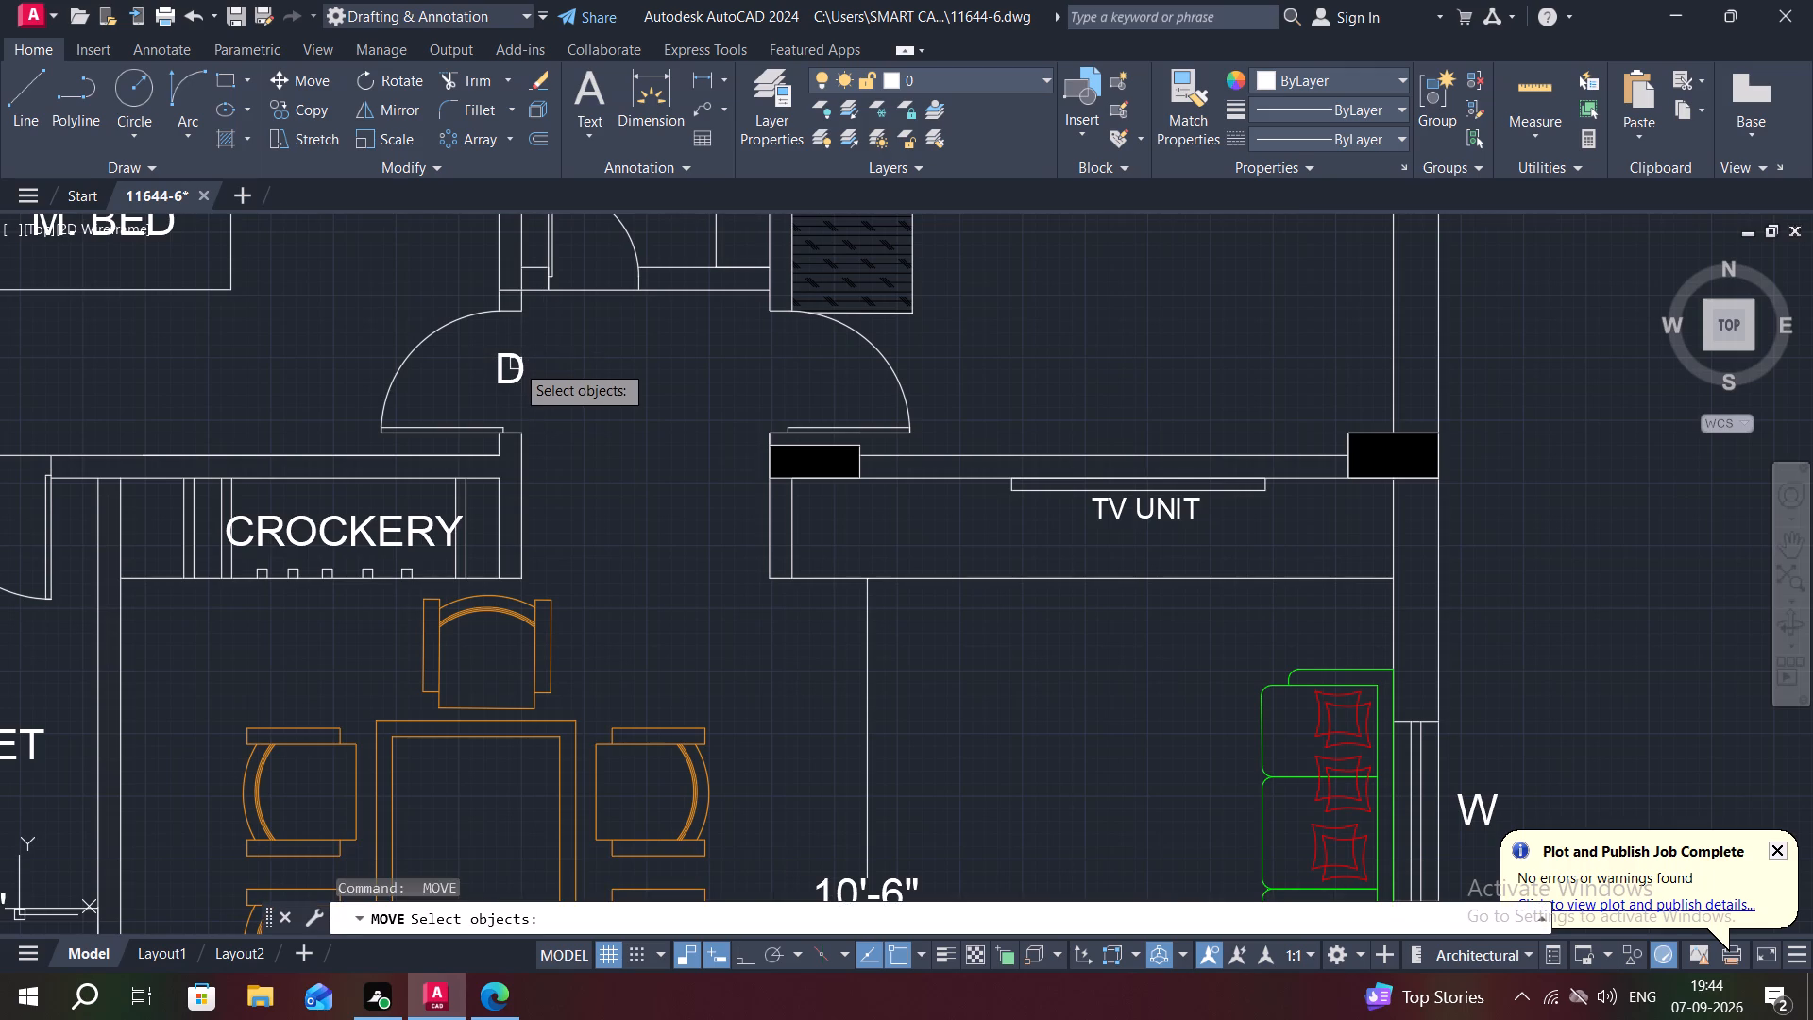
{"action": "key", "text": "Escape"}
{"action": "type", "text": "CO"}
{"action": "key", "text": "space"}
{"action": "left_click", "coordinate": [520, 369]}
{"action": "right_click", "coordinate": [520, 369]}
{"action": "left_click", "coordinate": [520, 369]}
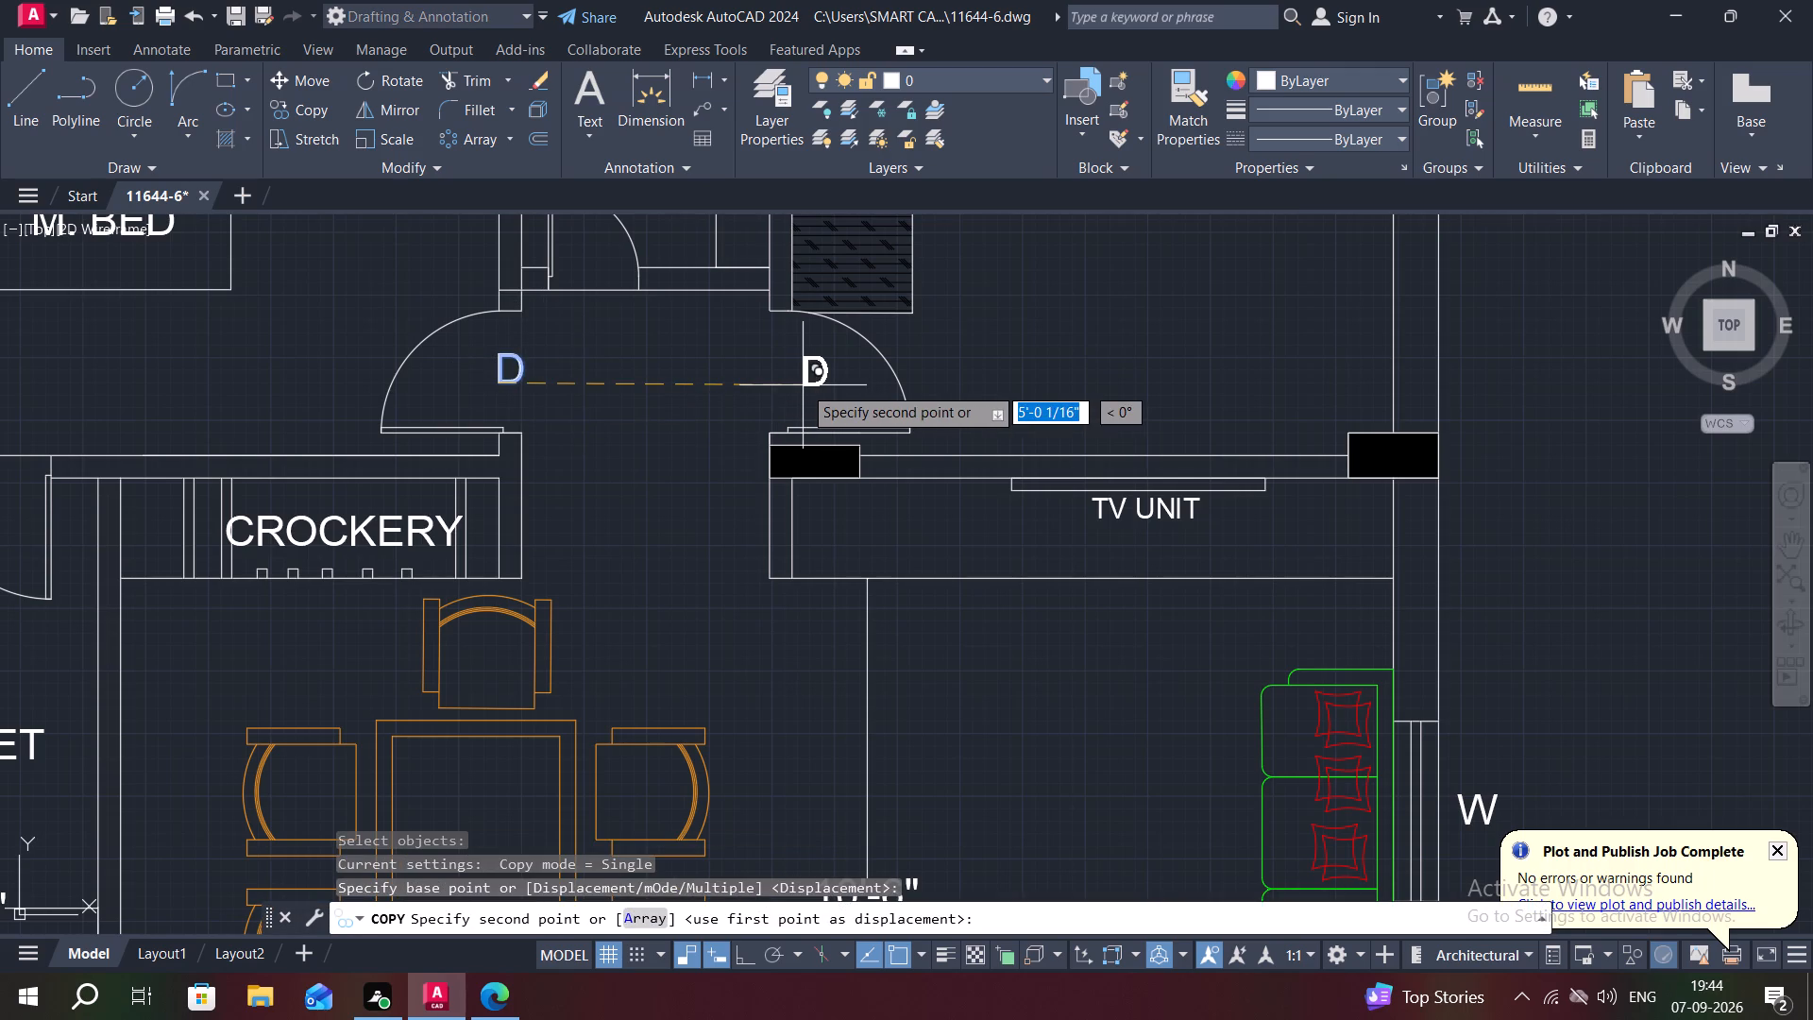
{"action": "left_click", "coordinate": [801, 384]}
Copy the D2 label from outside the plan to the door of the toilet between M. BED and CH. BED.
{"action": "key", "text": "space"}
{"action": "scroll", "coordinate": [684, 384], "scroll_direction": "down", "scroll_amount": 2}
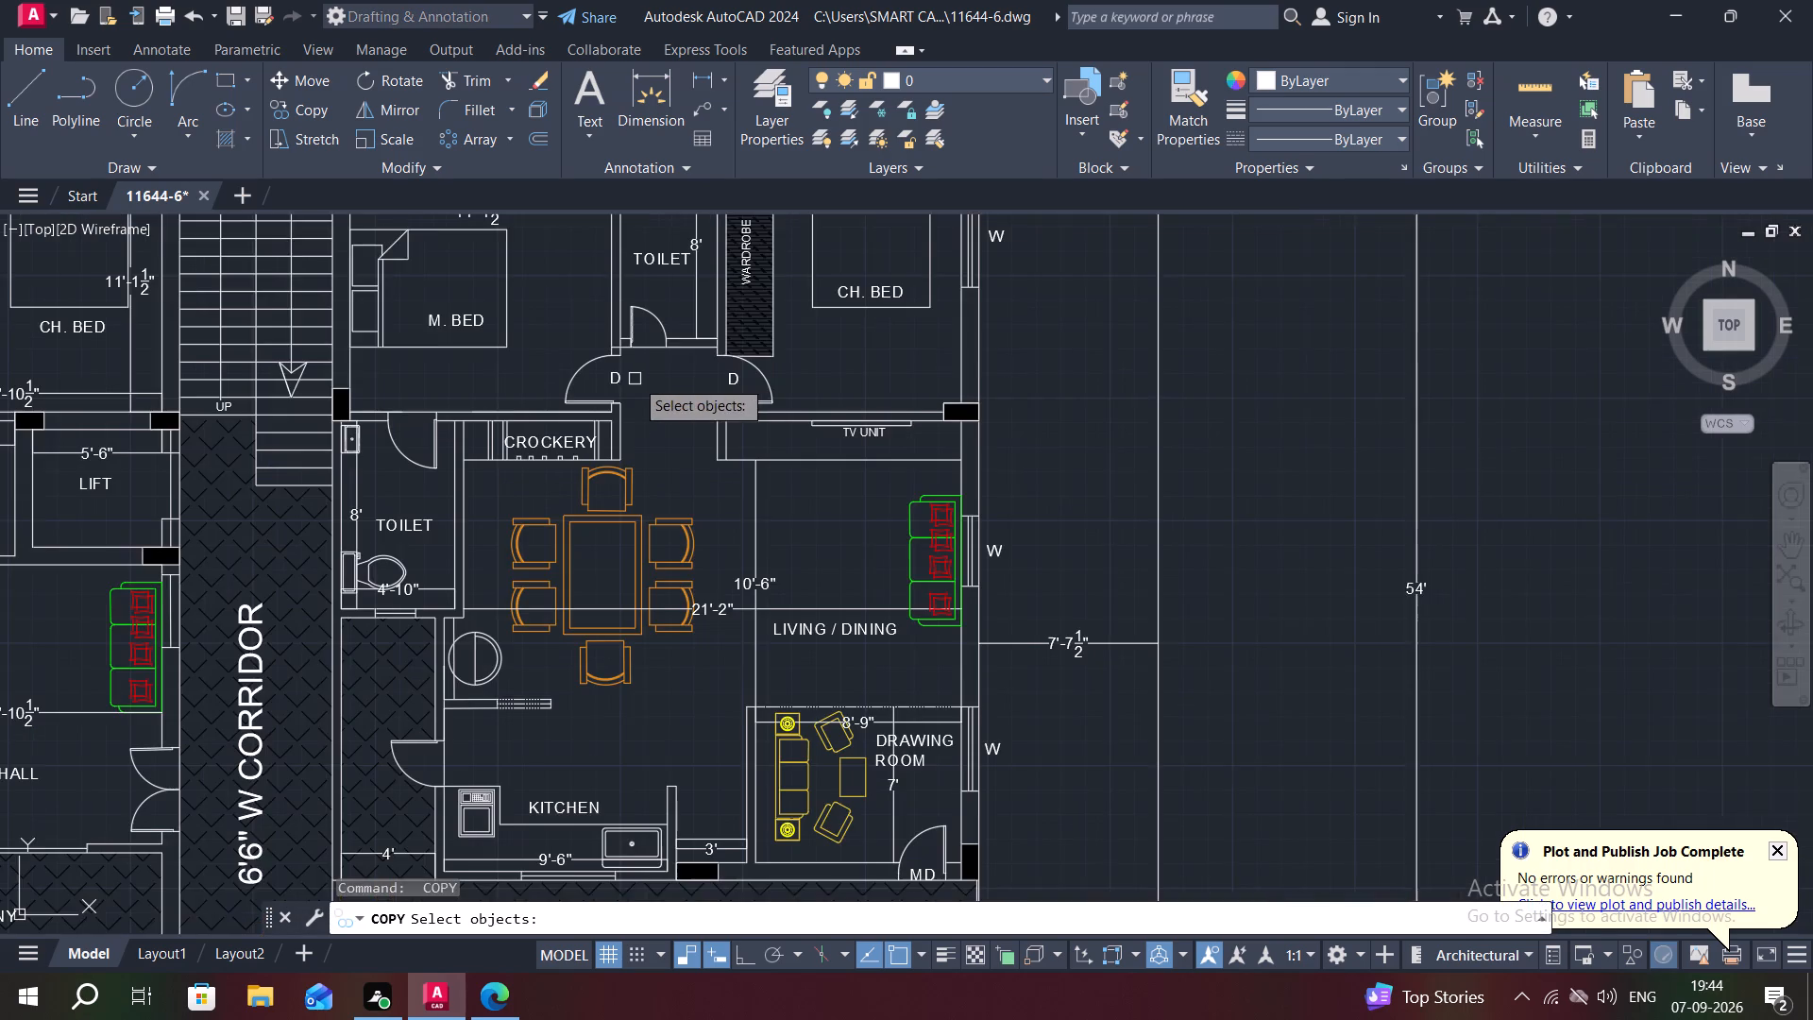
{"action": "middle_click_drag", "start_coordinate": [635, 379], "coordinate": [648, 335]}
{"action": "scroll", "coordinate": [652, 384], "scroll_direction": "down", "scroll_amount": 1}
{"action": "key", "text": "space"}
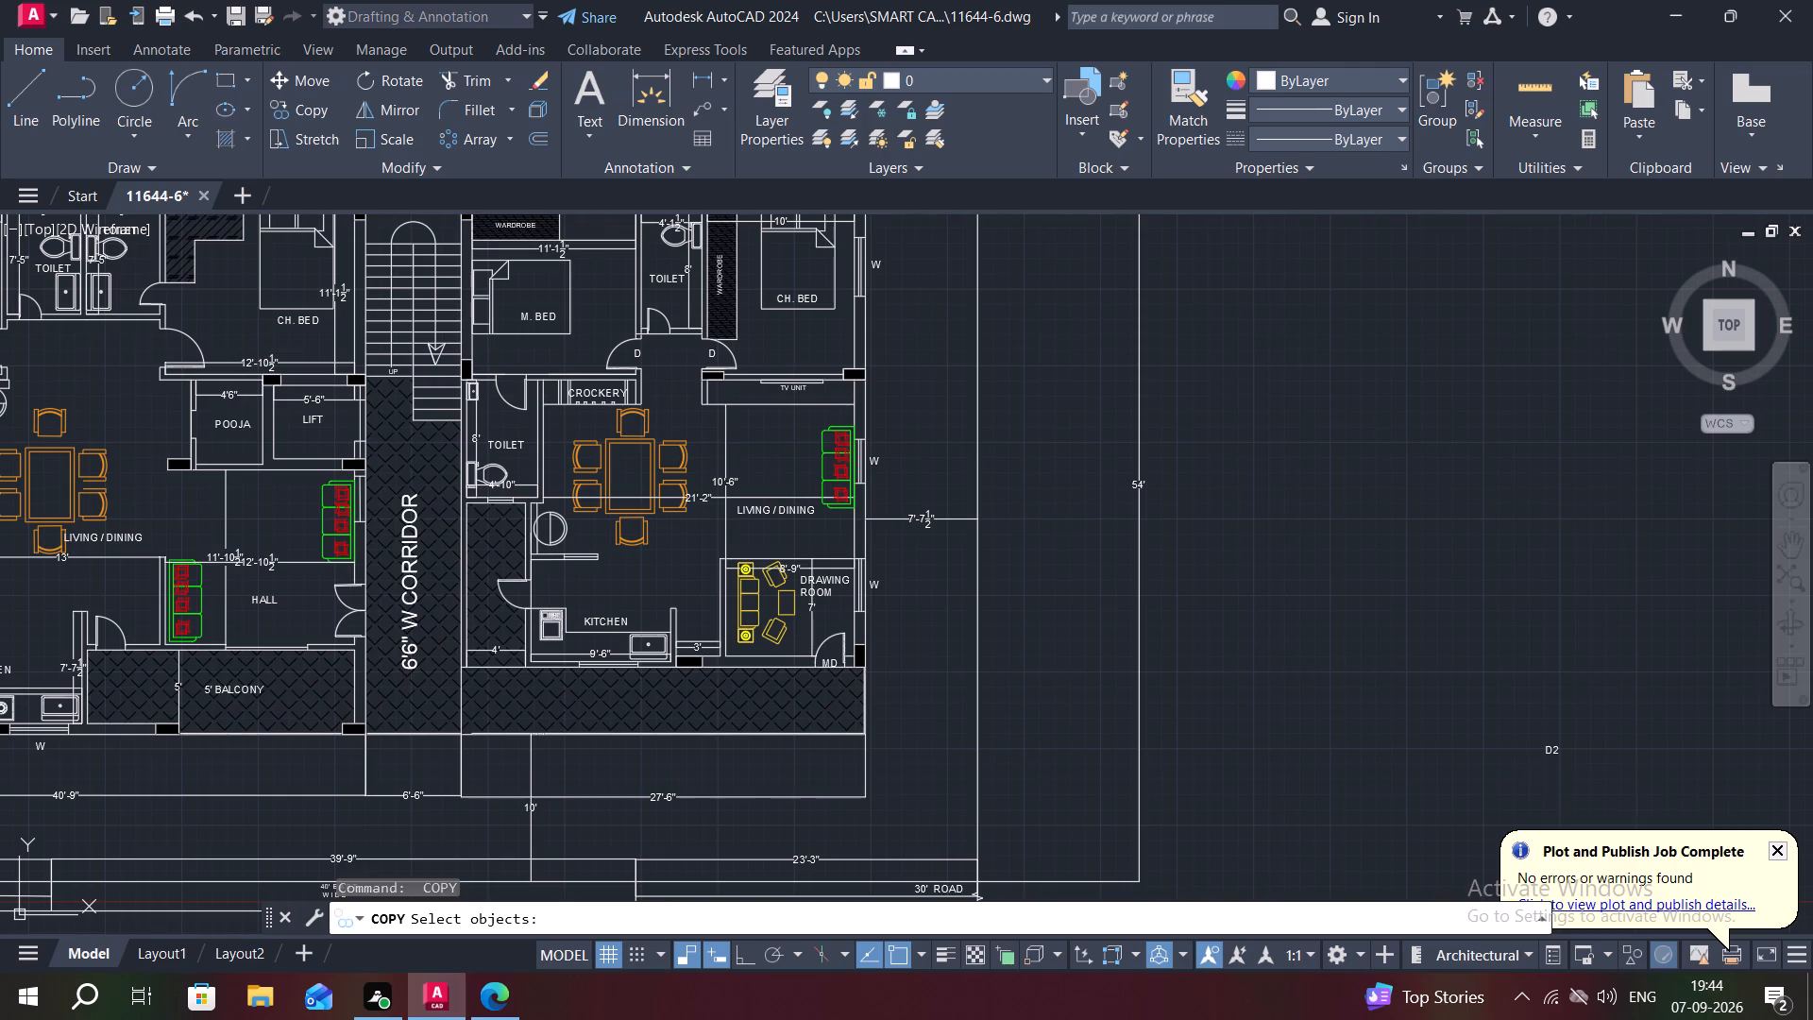
{"action": "key", "text": "space"}
{"action": "left_click", "coordinate": [1553, 754]}
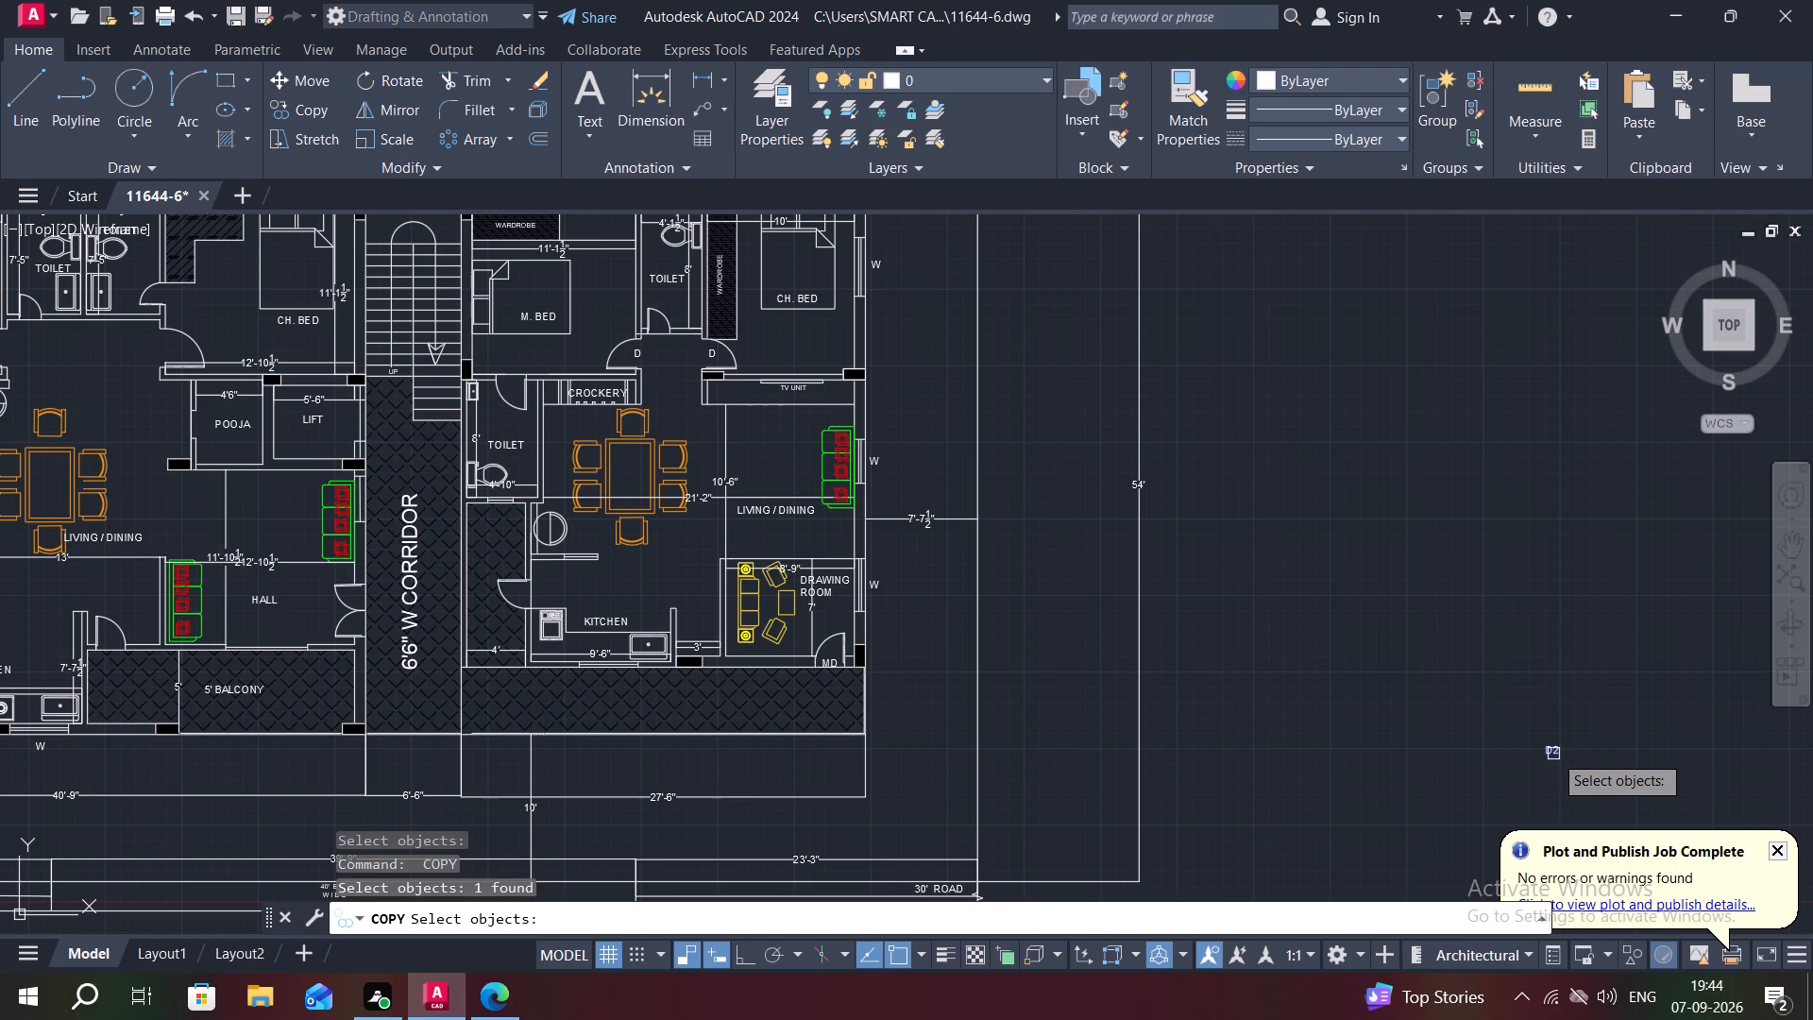
{"action": "right_click", "coordinate": [1553, 754]}
{"action": "left_click", "coordinate": [1553, 754]}
{"action": "scroll", "coordinate": [653, 334], "scroll_direction": "up", "scroll_amount": 3}
{"action": "left_click", "coordinate": [642, 322]}
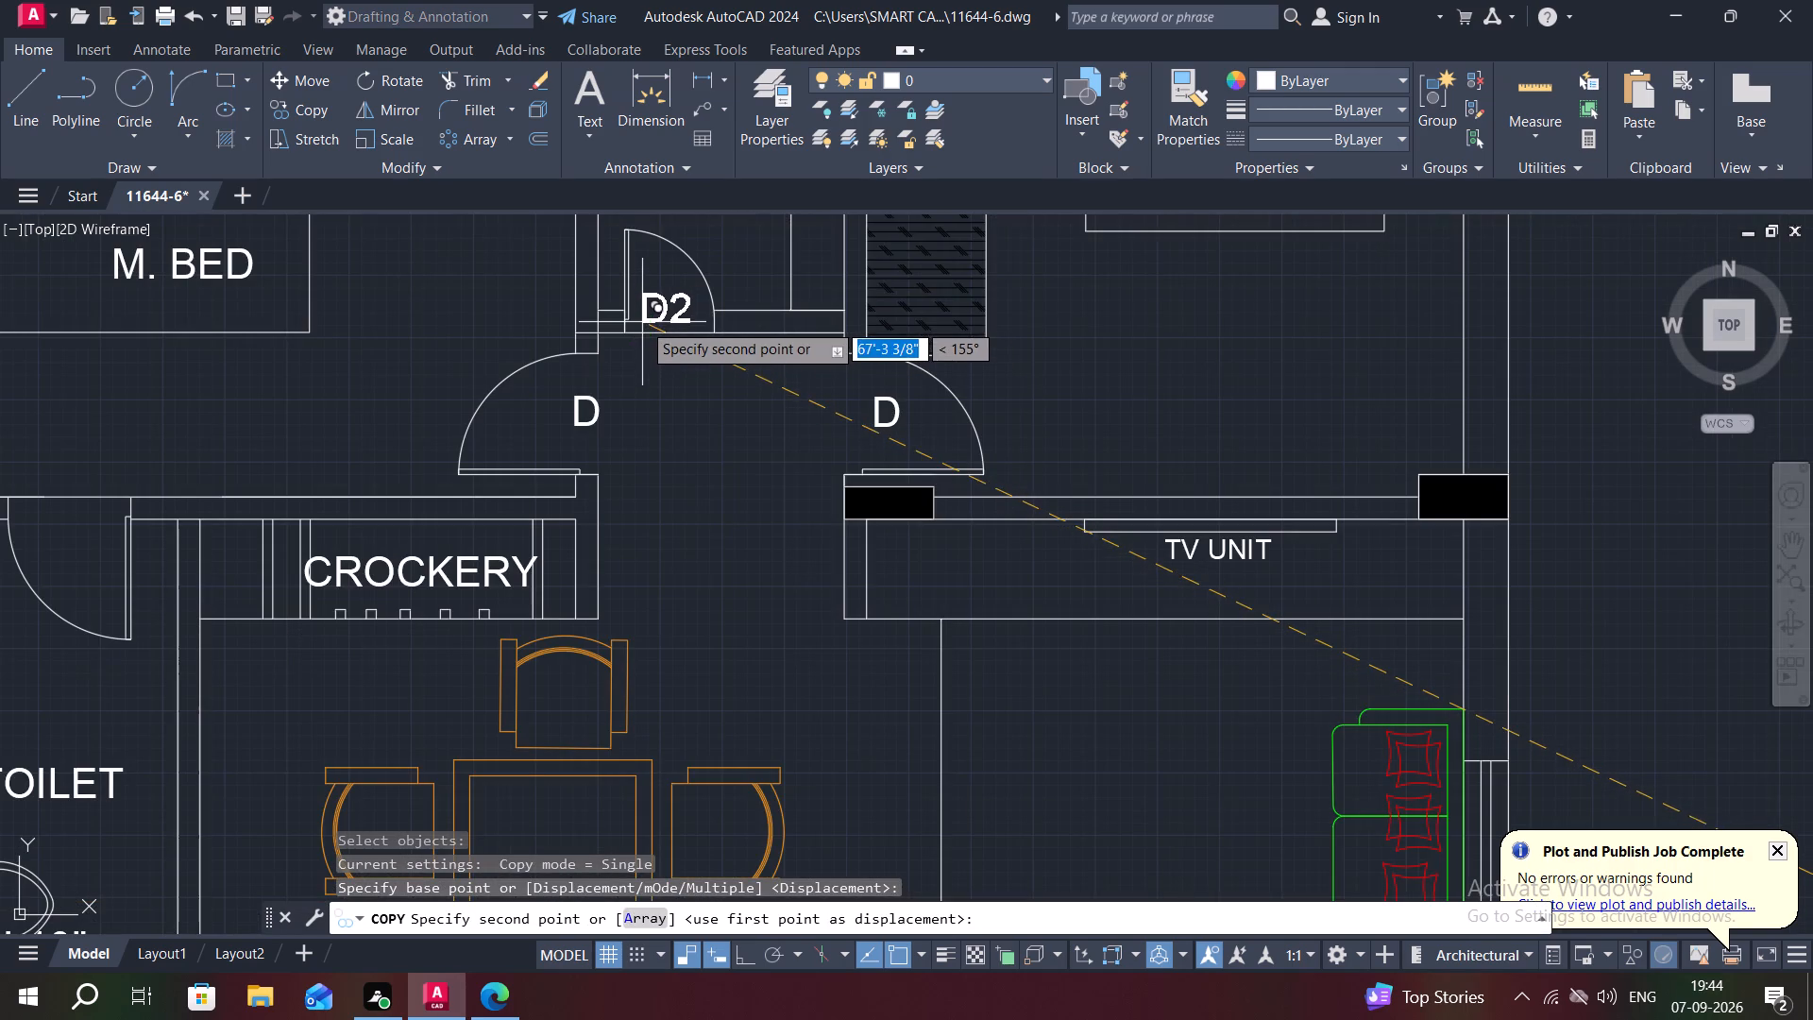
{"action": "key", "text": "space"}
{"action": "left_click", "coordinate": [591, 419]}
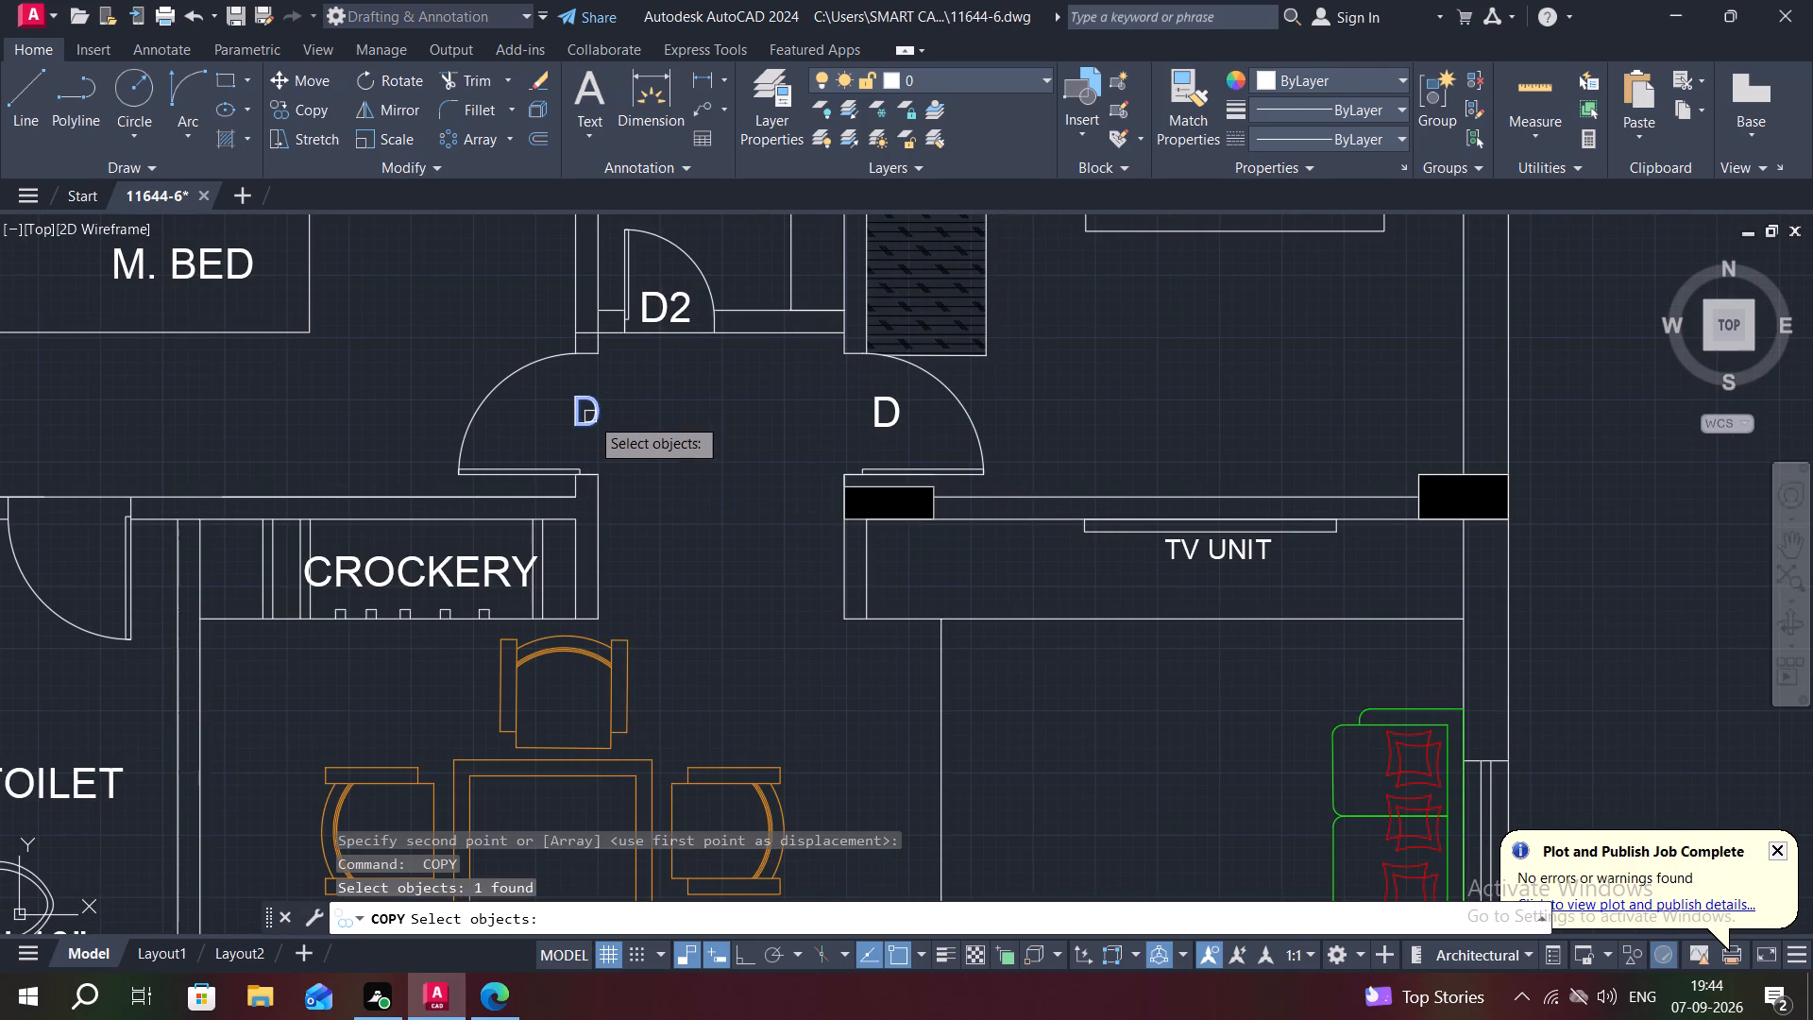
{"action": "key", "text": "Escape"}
Copy the D2 label from the toilet between the bedrooms to the door of the toilet beside the crockery unit.
{"action": "key", "text": "space"}
{"action": "left_click", "coordinate": [648, 318]}
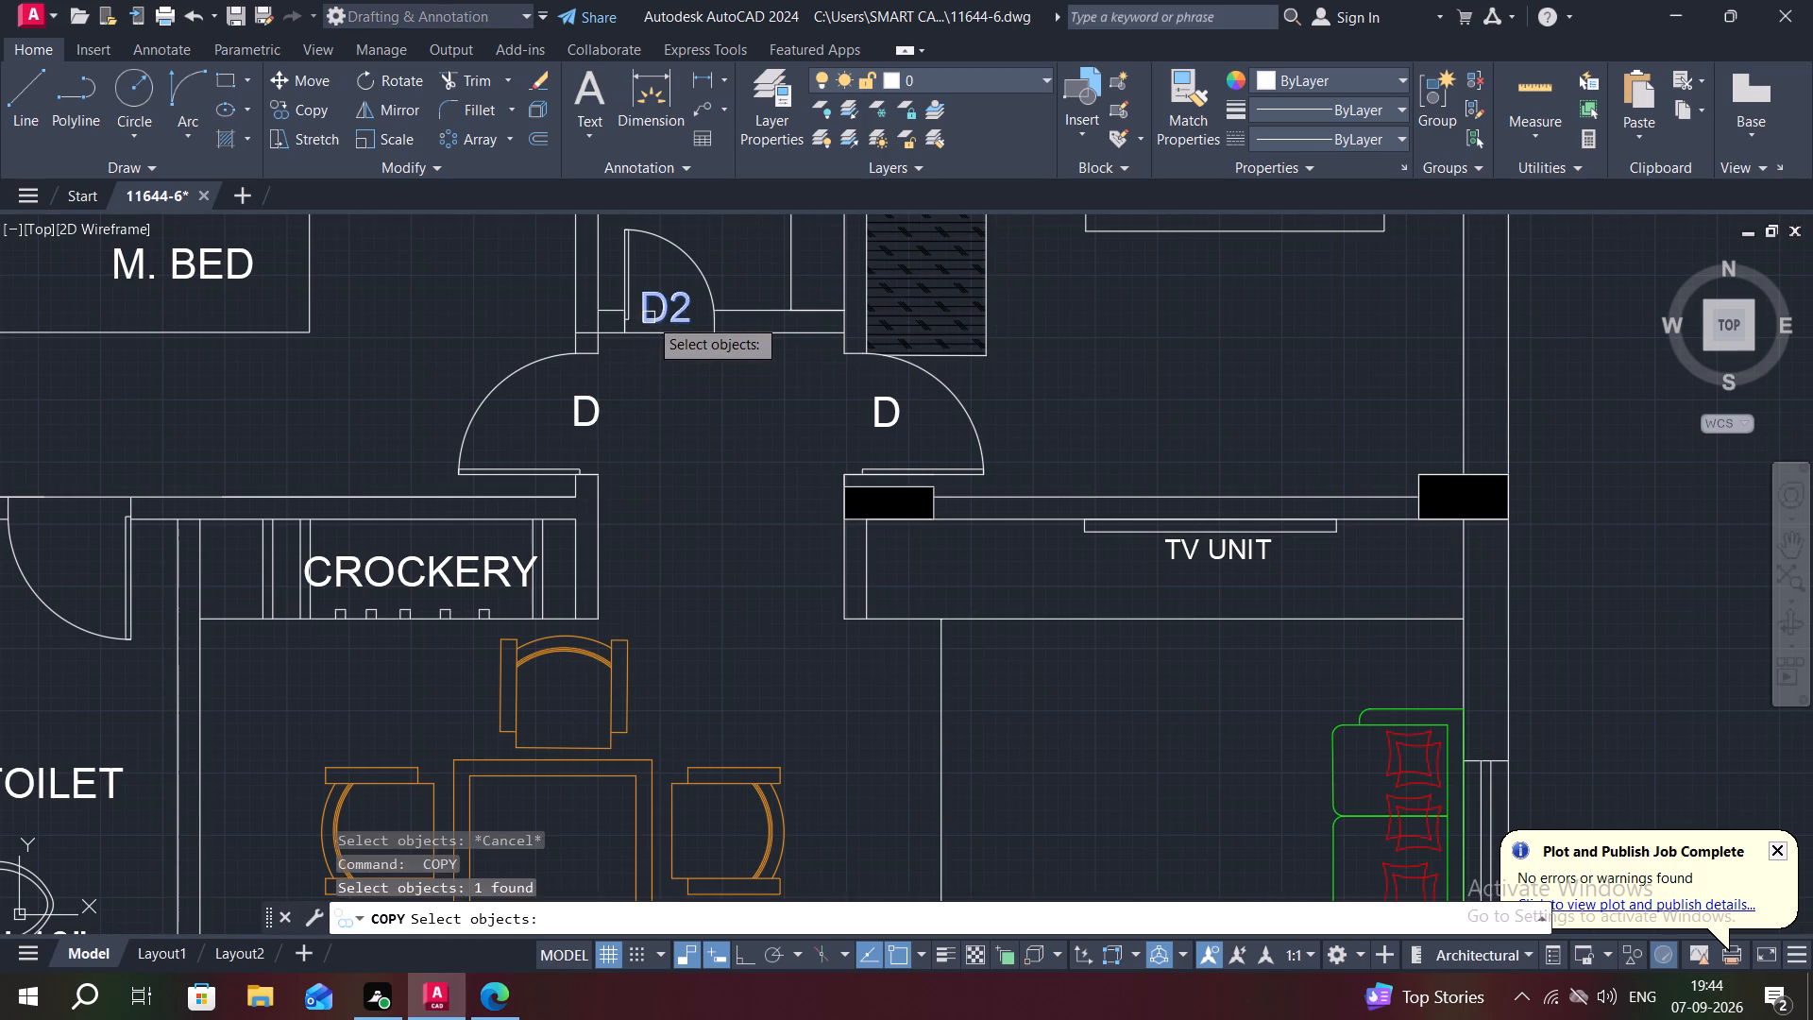
{"action": "right_click", "coordinate": [649, 317]}
{"action": "left_click_drag", "start_coordinate": [649, 317], "coordinate": [645, 338]}
{"action": "middle_click_drag", "start_coordinate": [324, 478], "coordinate": [1008, 450]}
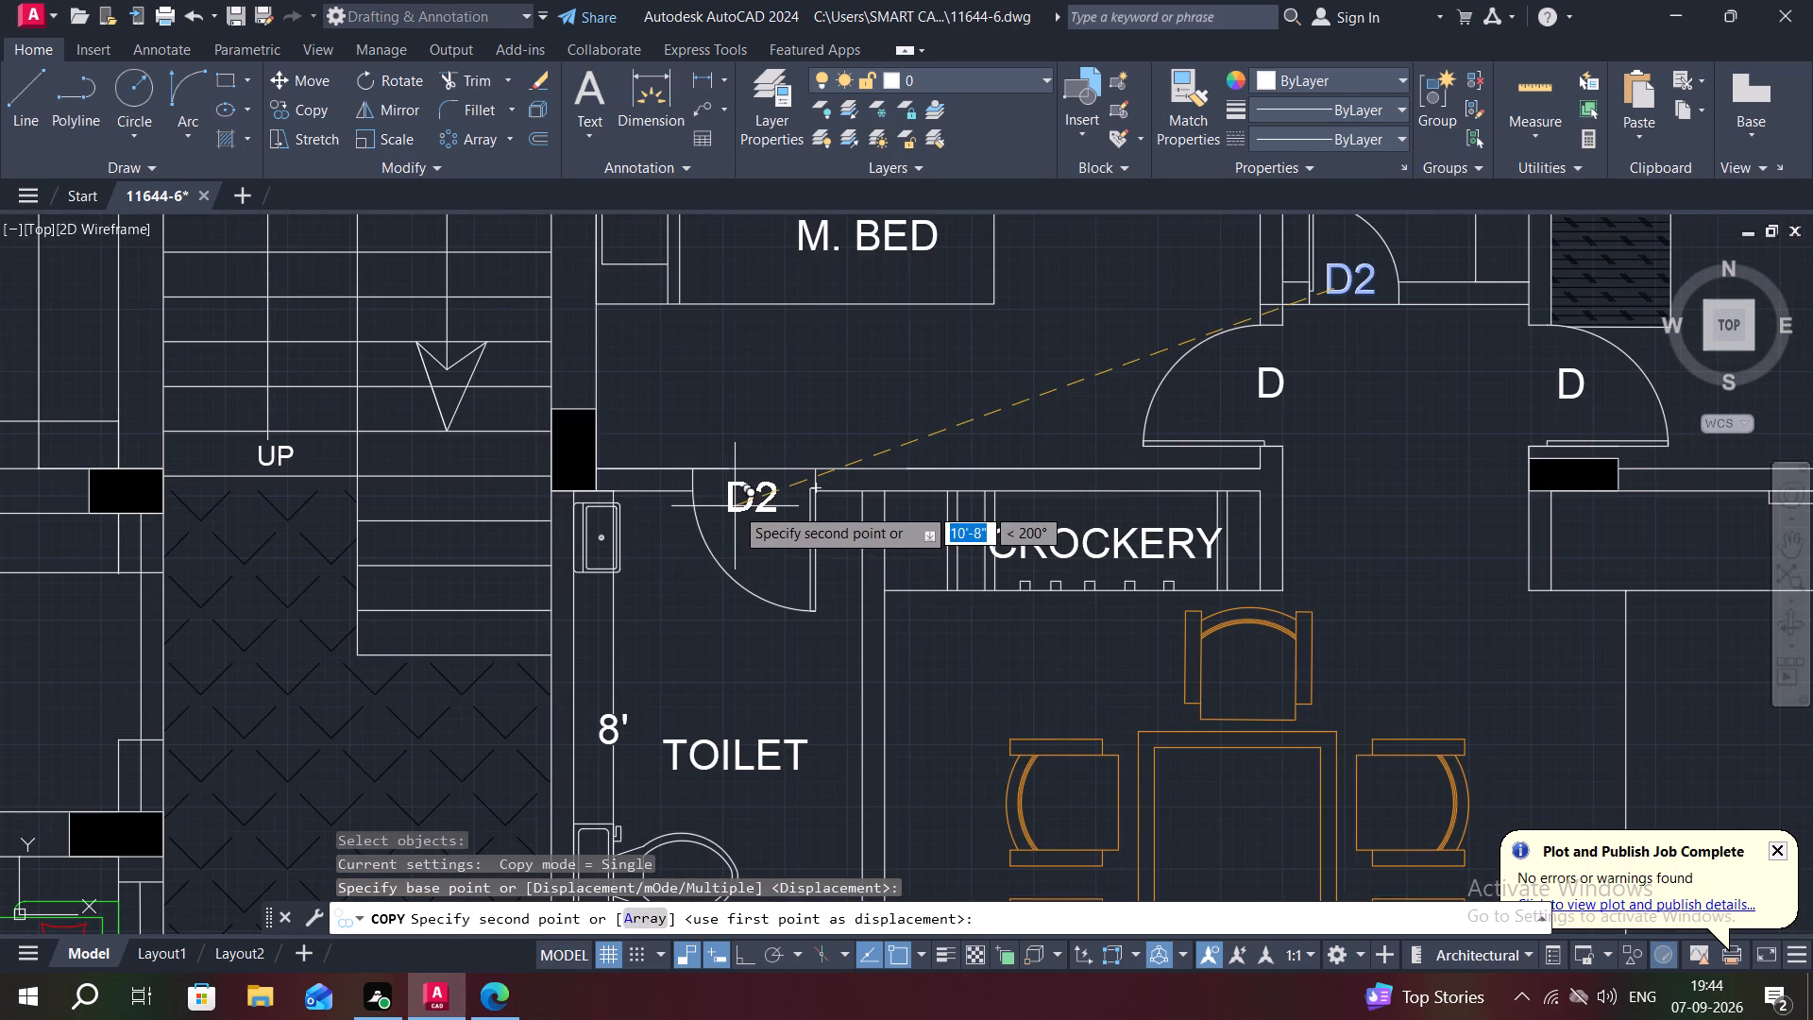
{"action": "left_click", "coordinate": [735, 506]}
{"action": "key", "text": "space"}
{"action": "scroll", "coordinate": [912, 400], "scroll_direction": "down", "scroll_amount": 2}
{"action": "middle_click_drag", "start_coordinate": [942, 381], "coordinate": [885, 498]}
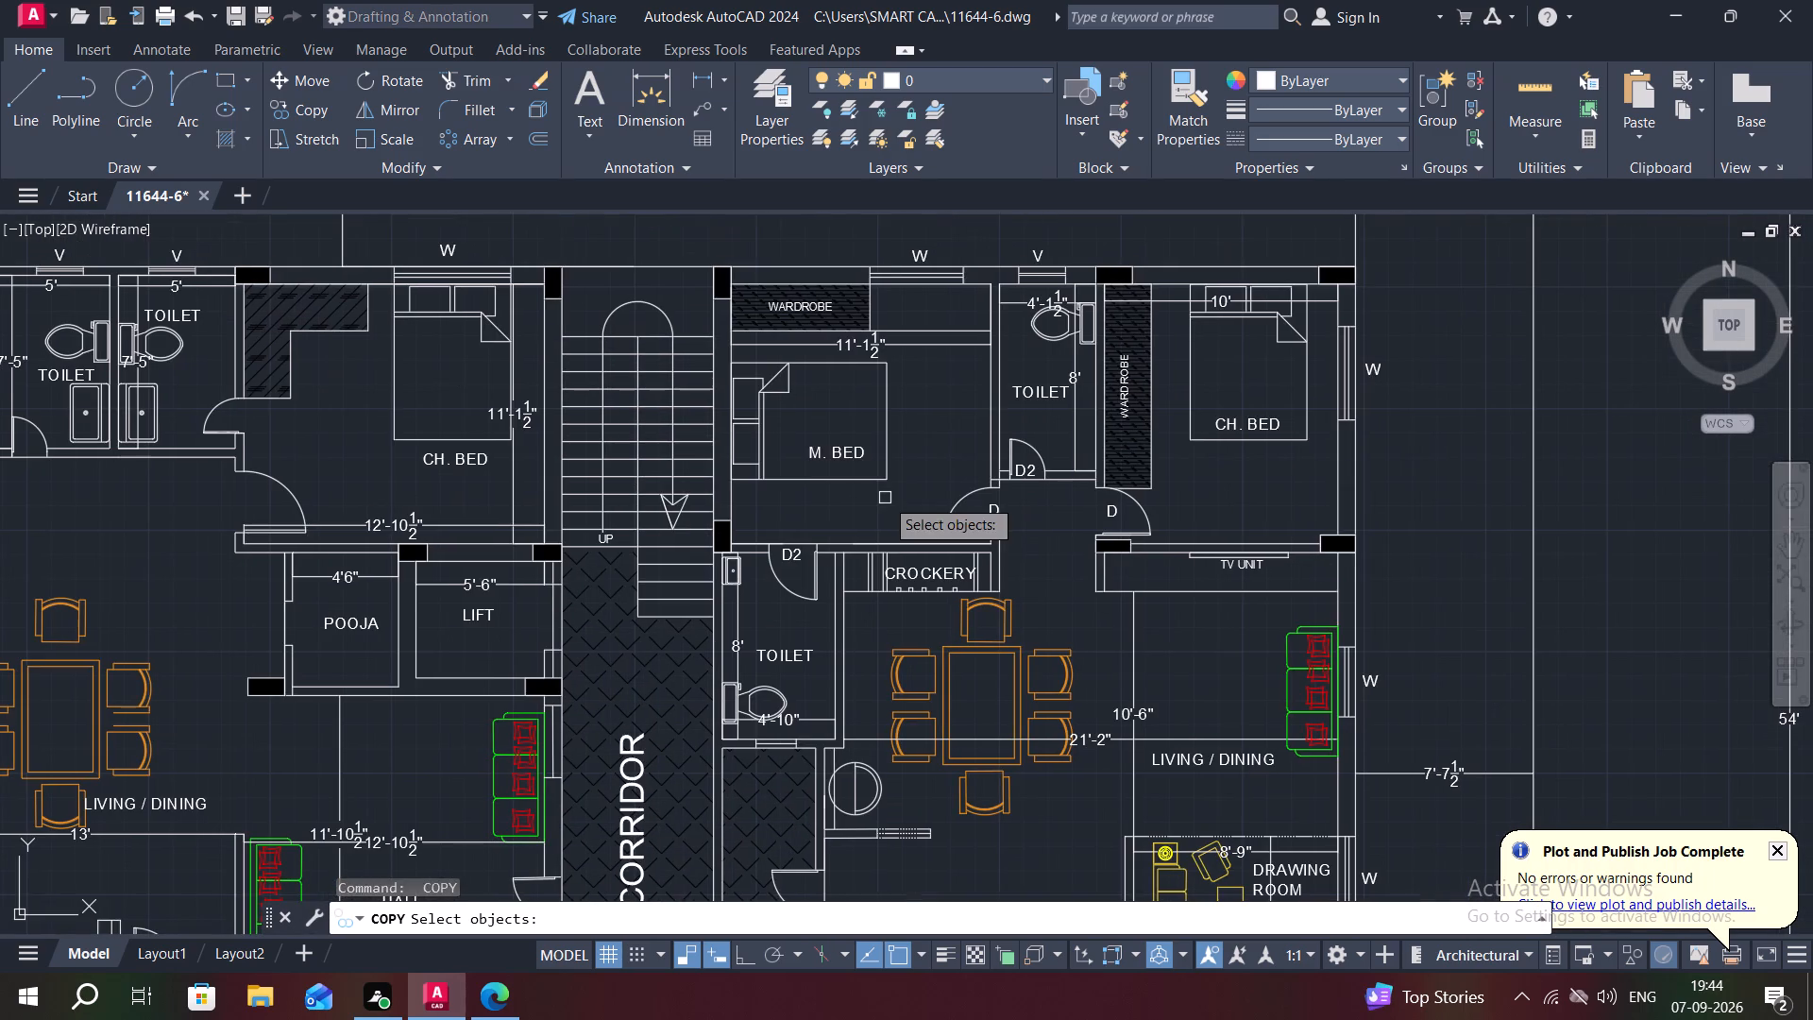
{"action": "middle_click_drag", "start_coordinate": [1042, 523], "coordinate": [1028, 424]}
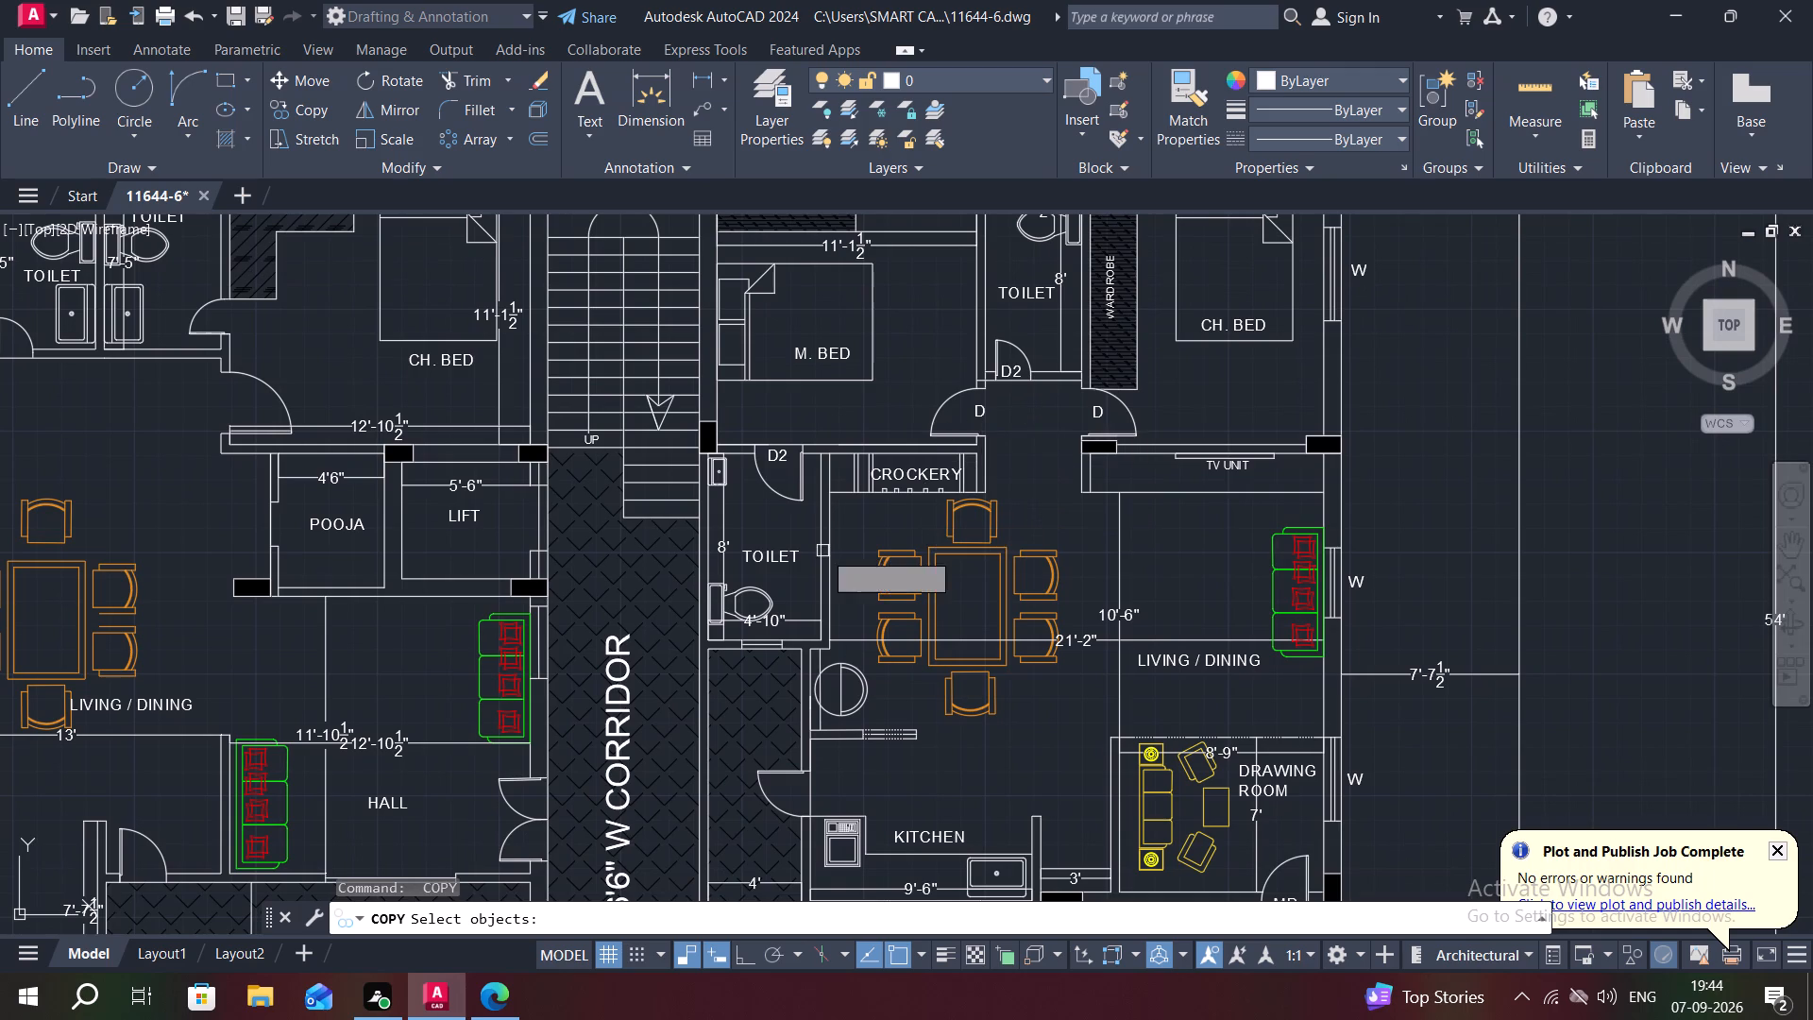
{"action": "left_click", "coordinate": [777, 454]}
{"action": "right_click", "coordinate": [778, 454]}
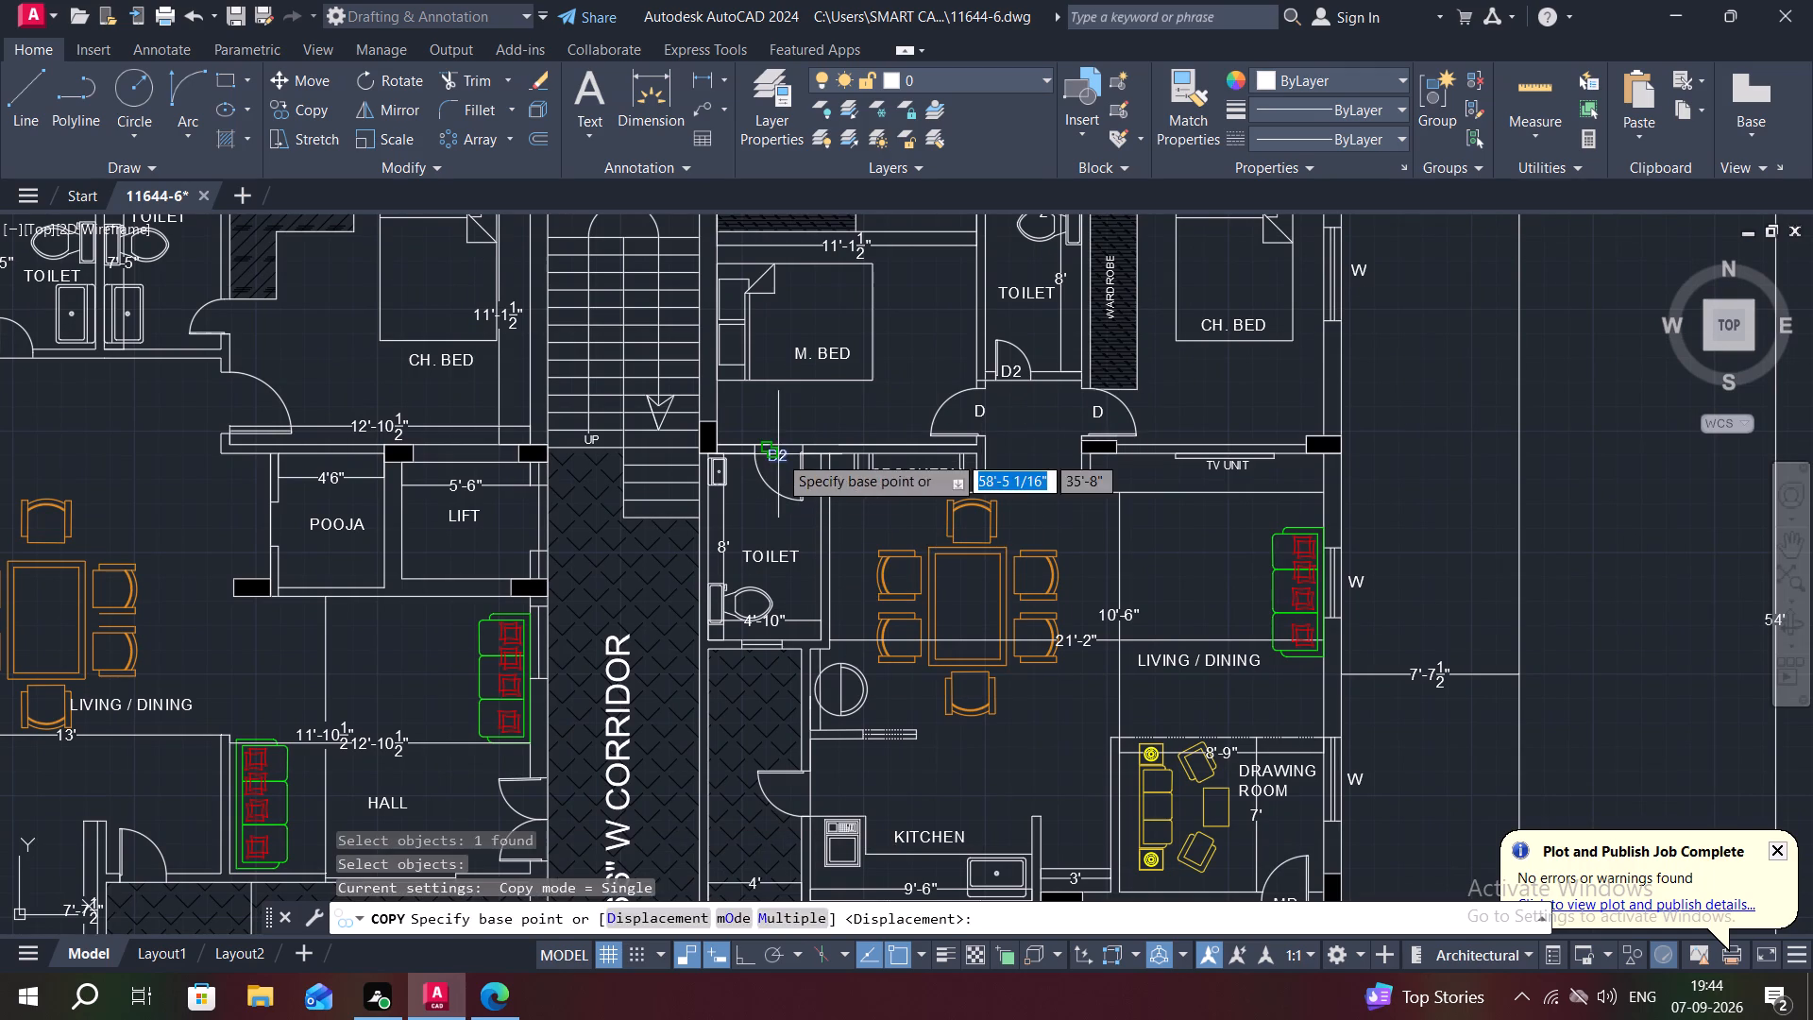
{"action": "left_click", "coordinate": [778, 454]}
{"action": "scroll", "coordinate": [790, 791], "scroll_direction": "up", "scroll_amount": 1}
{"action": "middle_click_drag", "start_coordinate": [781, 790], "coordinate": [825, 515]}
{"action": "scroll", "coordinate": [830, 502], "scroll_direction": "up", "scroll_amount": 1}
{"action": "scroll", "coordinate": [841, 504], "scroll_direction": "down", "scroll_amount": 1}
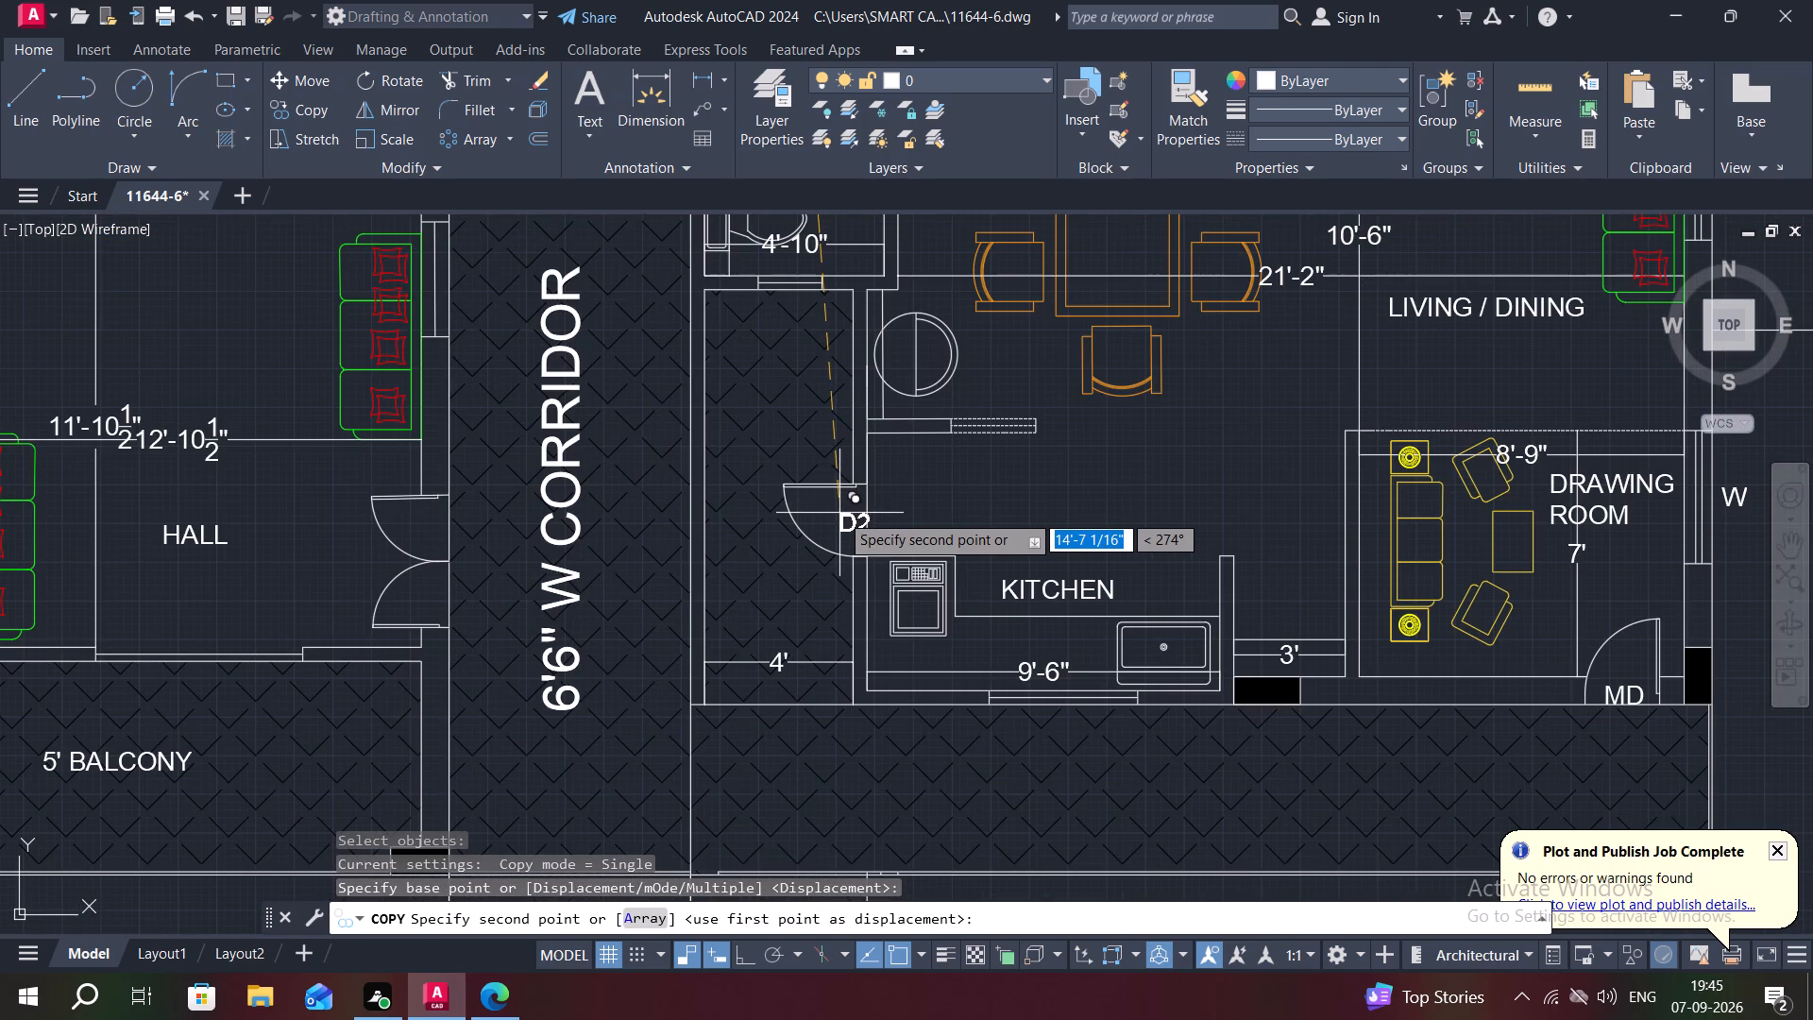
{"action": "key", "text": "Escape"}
Copy the D label from the M. BED door to the door opening northwest of the east flat's kitchen.
{"action": "middle_click_drag", "start_coordinate": [924, 483], "coordinate": [900, 538]}
{"action": "scroll", "coordinate": [900, 538], "scroll_direction": "down", "scroll_amount": 2}
{"action": "key", "text": "space"}
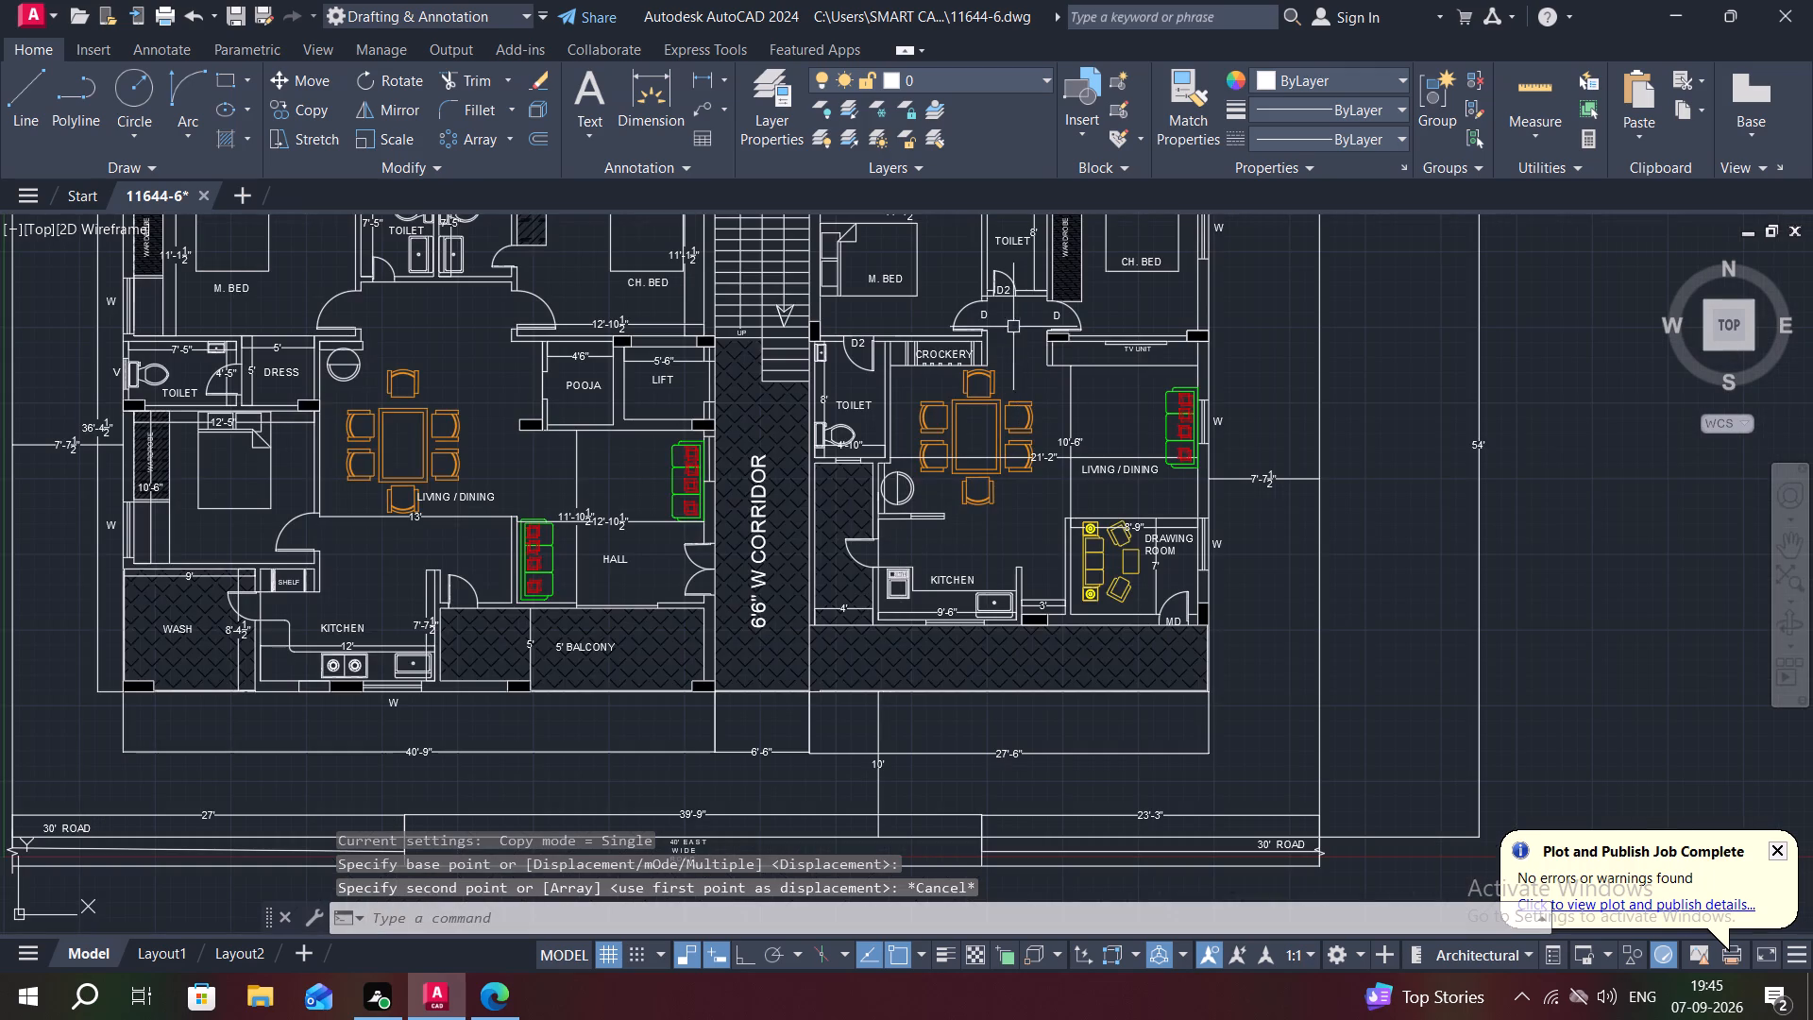
{"action": "left_click", "coordinate": [988, 315]}
{"action": "right_click", "coordinate": [988, 315]}
{"action": "left_click", "coordinate": [988, 315]}
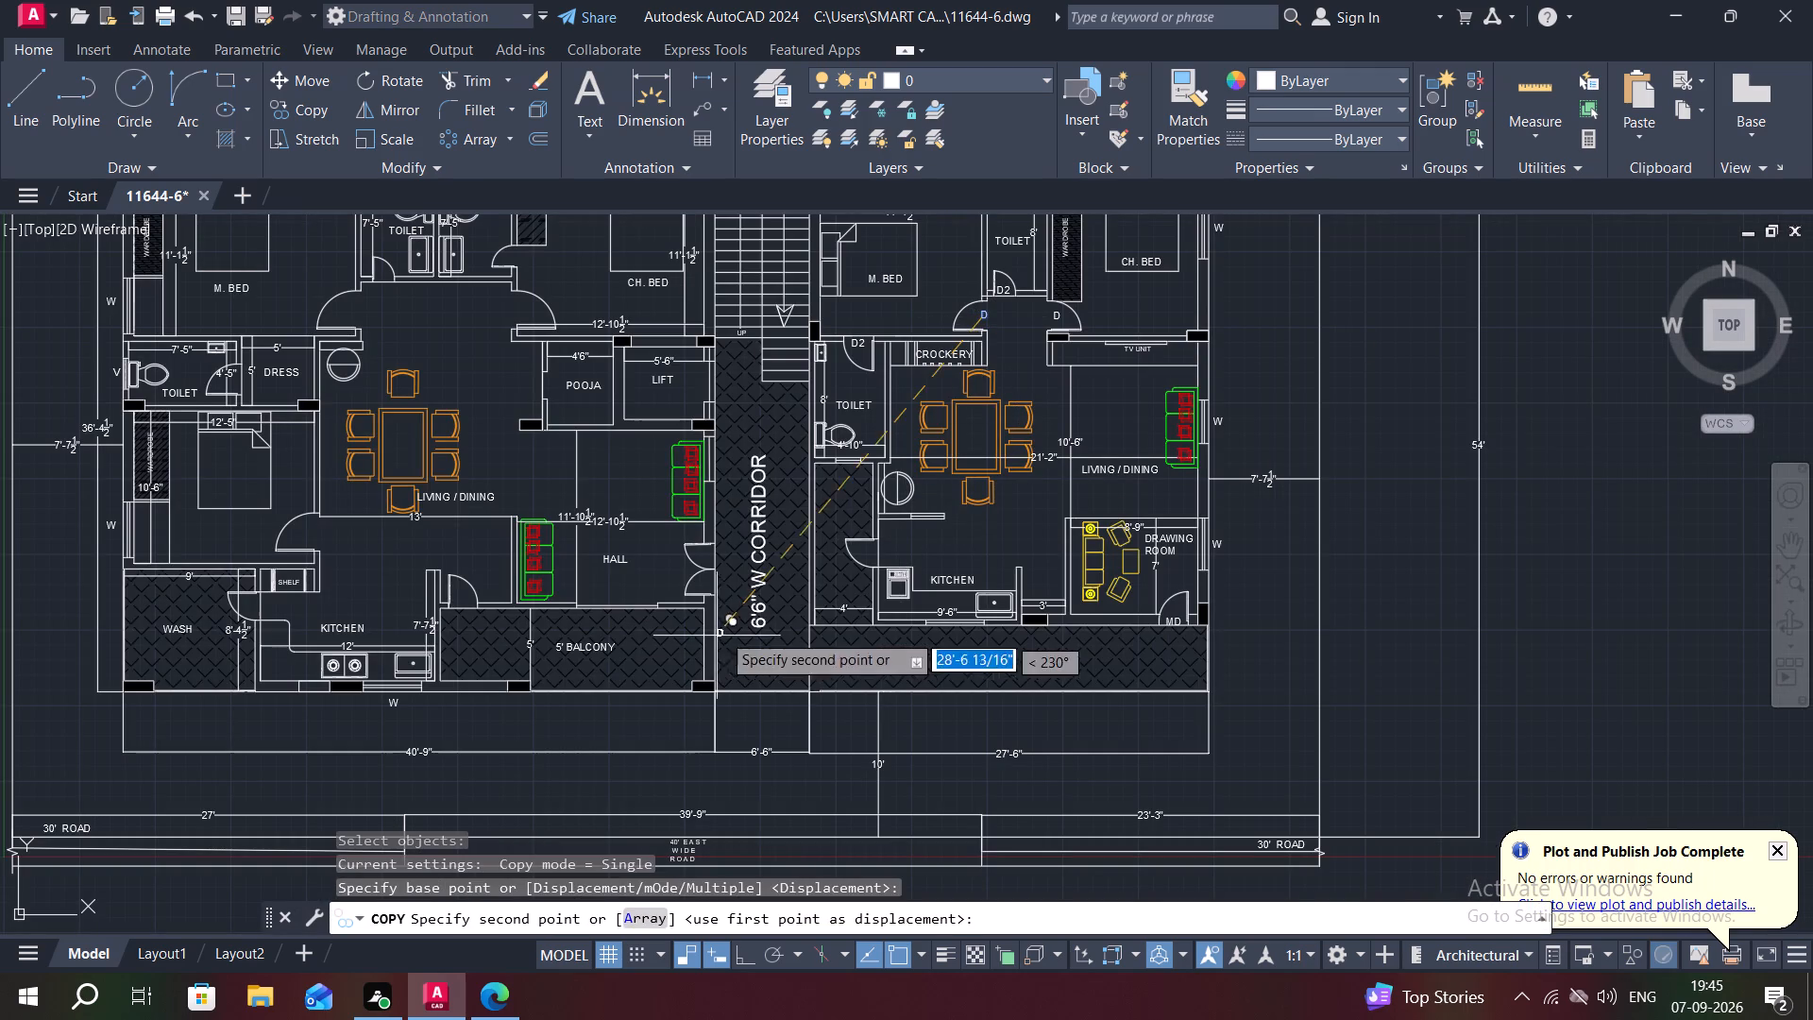
{"action": "scroll", "coordinate": [864, 548], "scroll_direction": "up", "scroll_amount": 2}
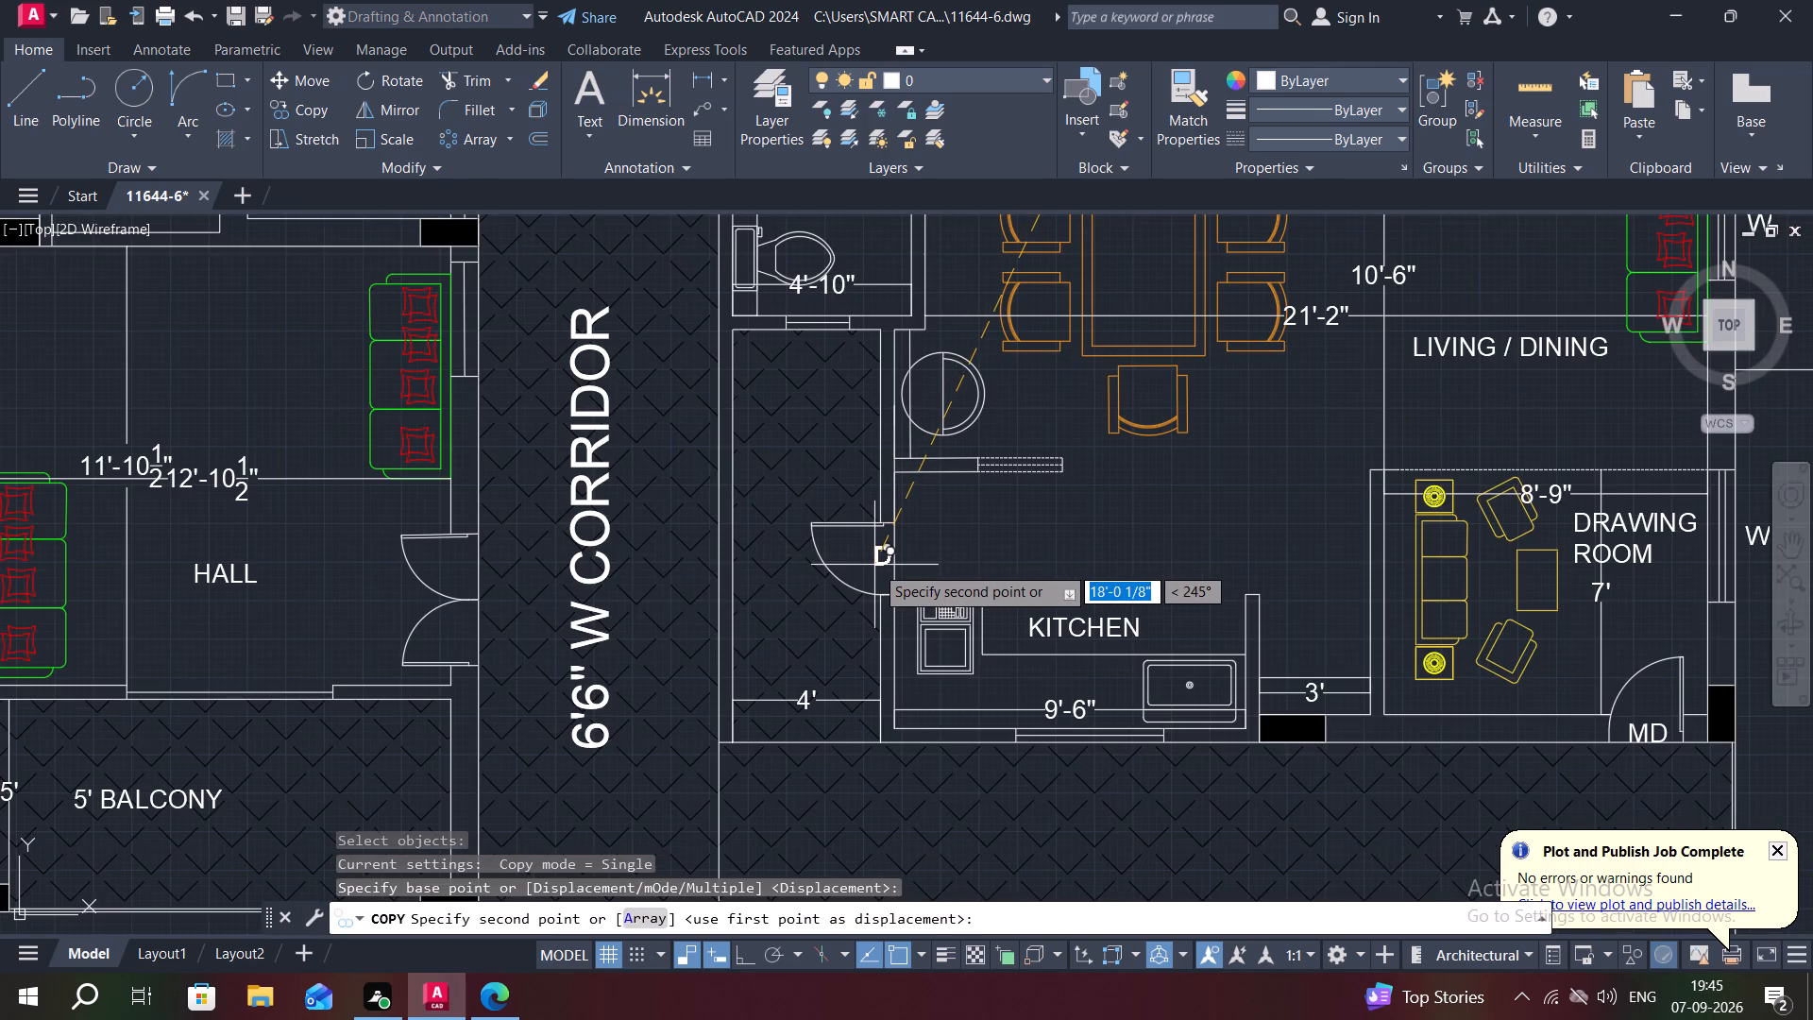
{"action": "left_click", "coordinate": [874, 565]}
Copy the D label from the door beside the kitchen to the hall's double entrance door off the corridor.
{"action": "scroll", "coordinate": [810, 580], "scroll_direction": "down", "scroll_amount": 1}
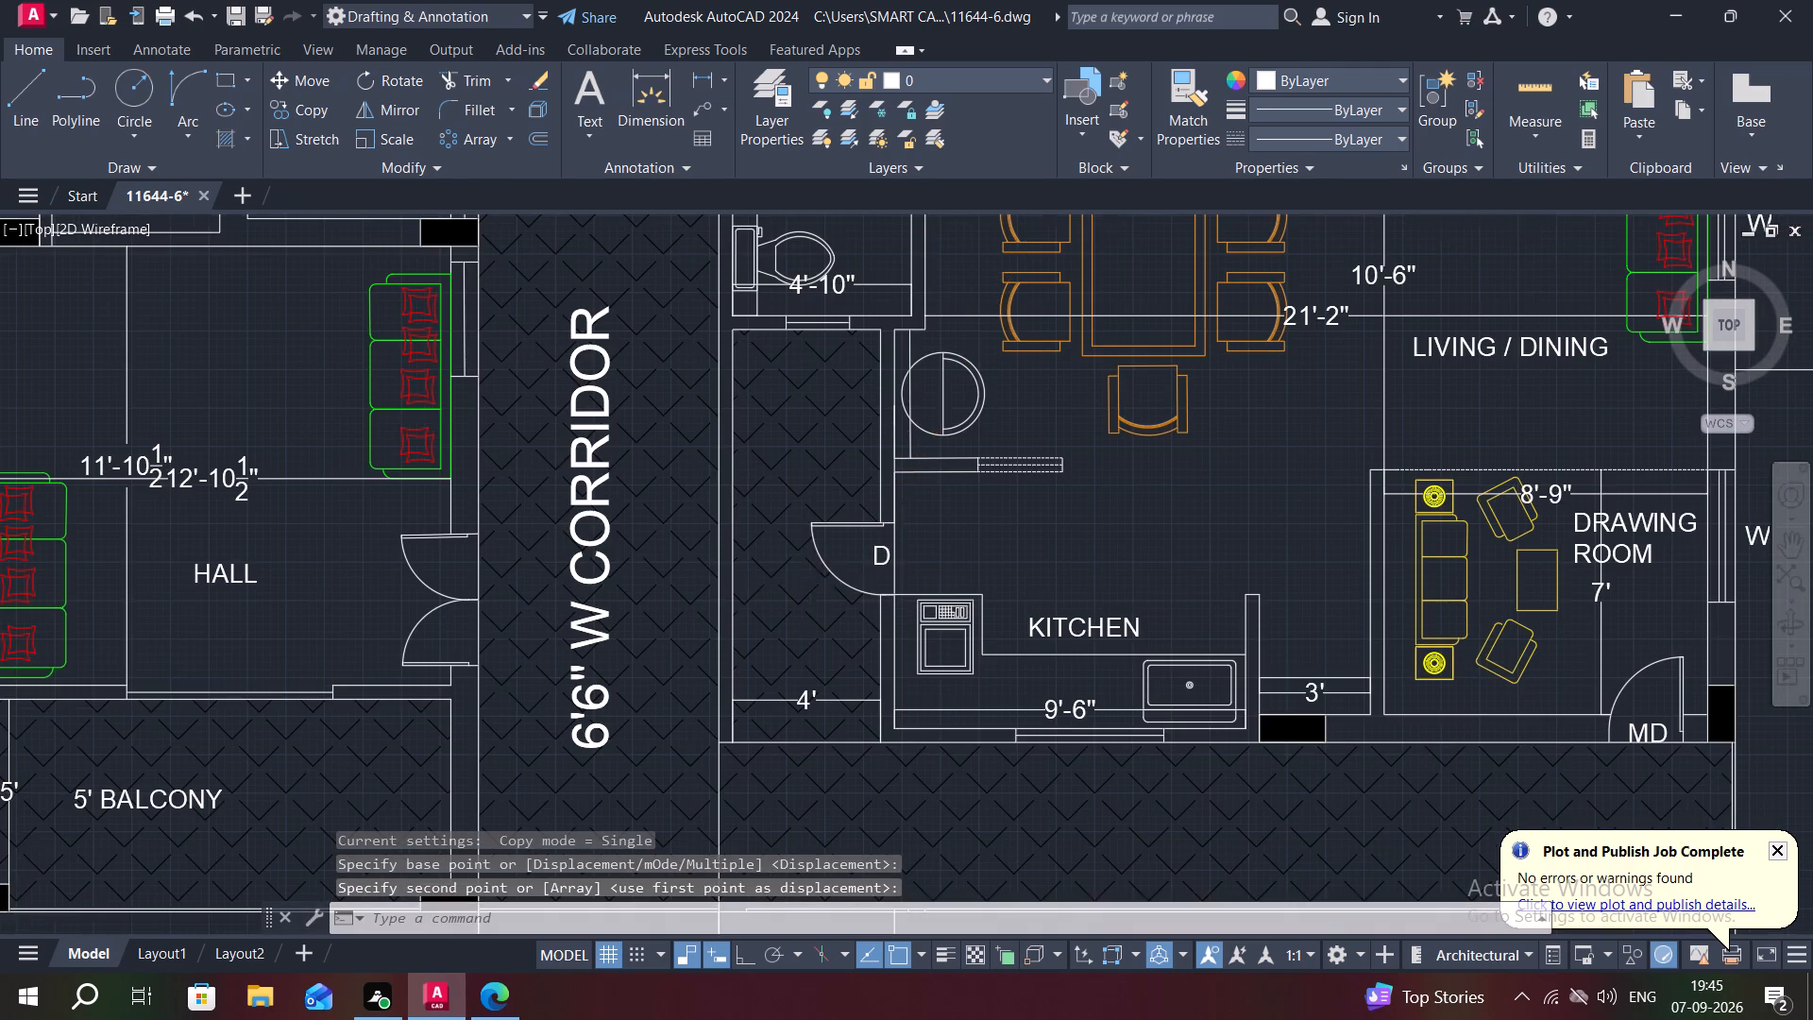
{"action": "middle_click_drag", "start_coordinate": [695, 622], "coordinate": [784, 596]}
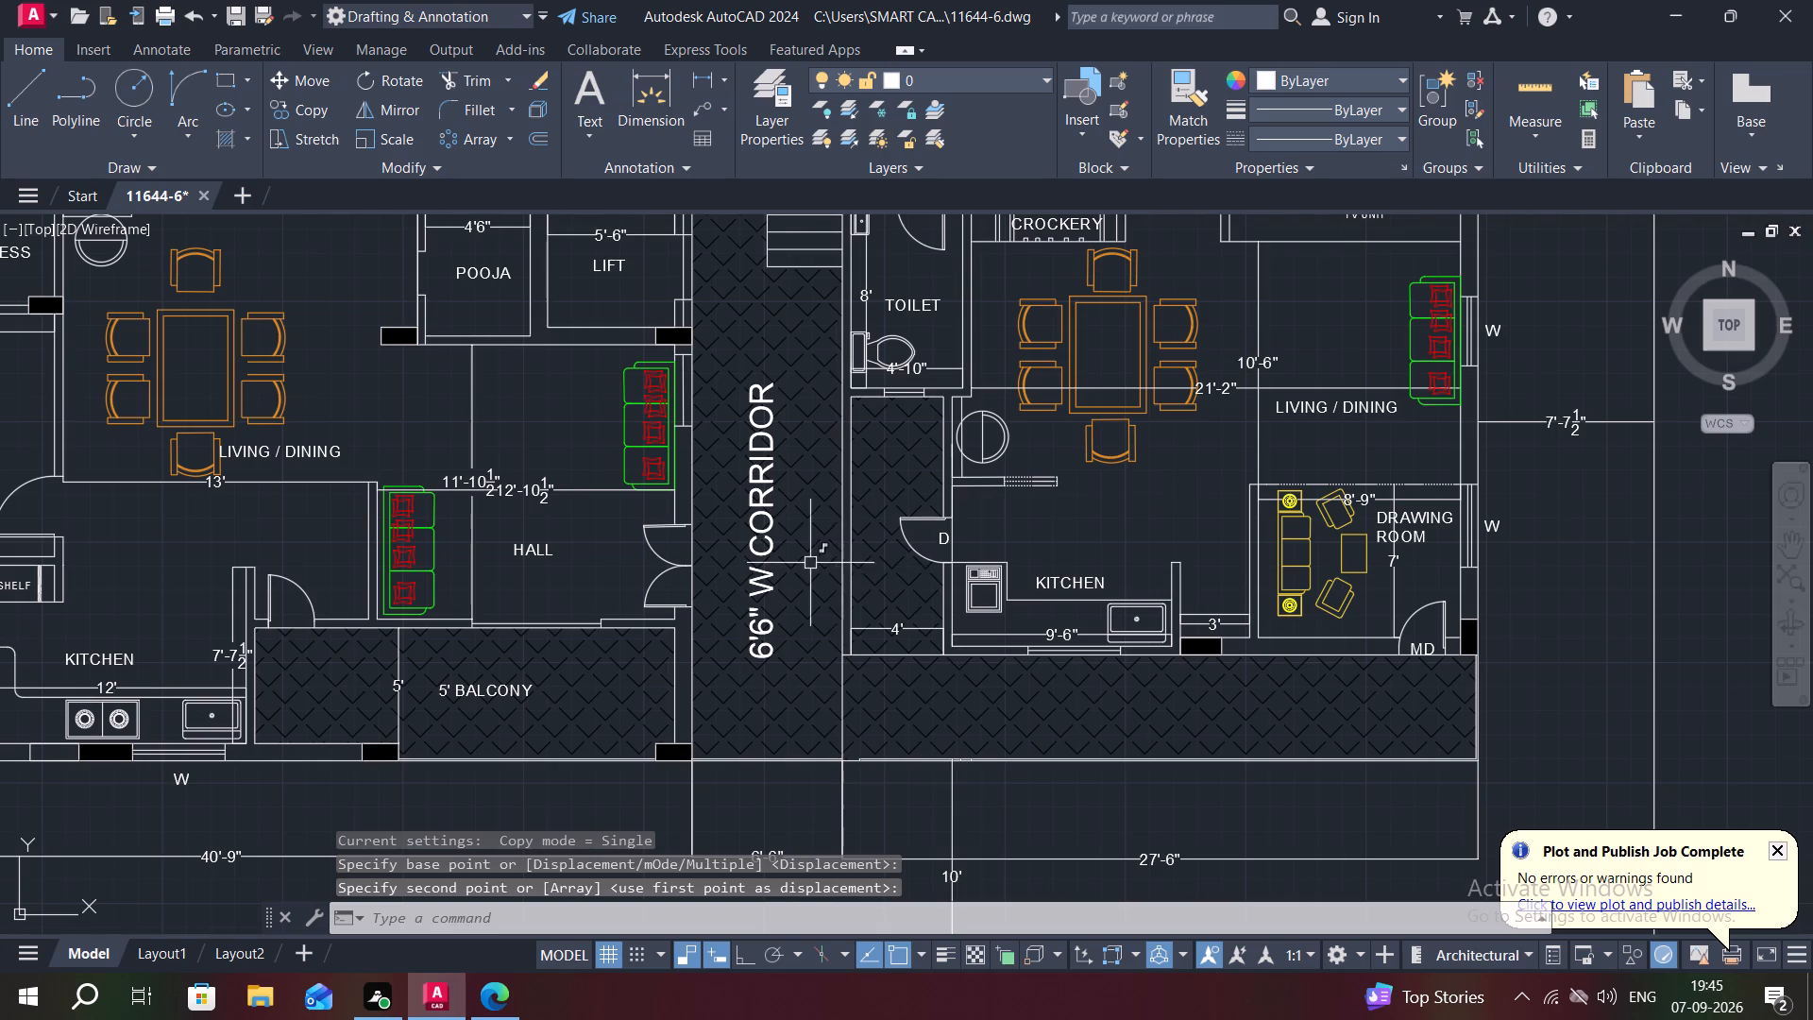
{"action": "scroll", "coordinate": [709, 574], "scroll_direction": "up", "scroll_amount": 2}
{"action": "scroll", "coordinate": [648, 620], "scroll_direction": "up", "scroll_amount": 1}
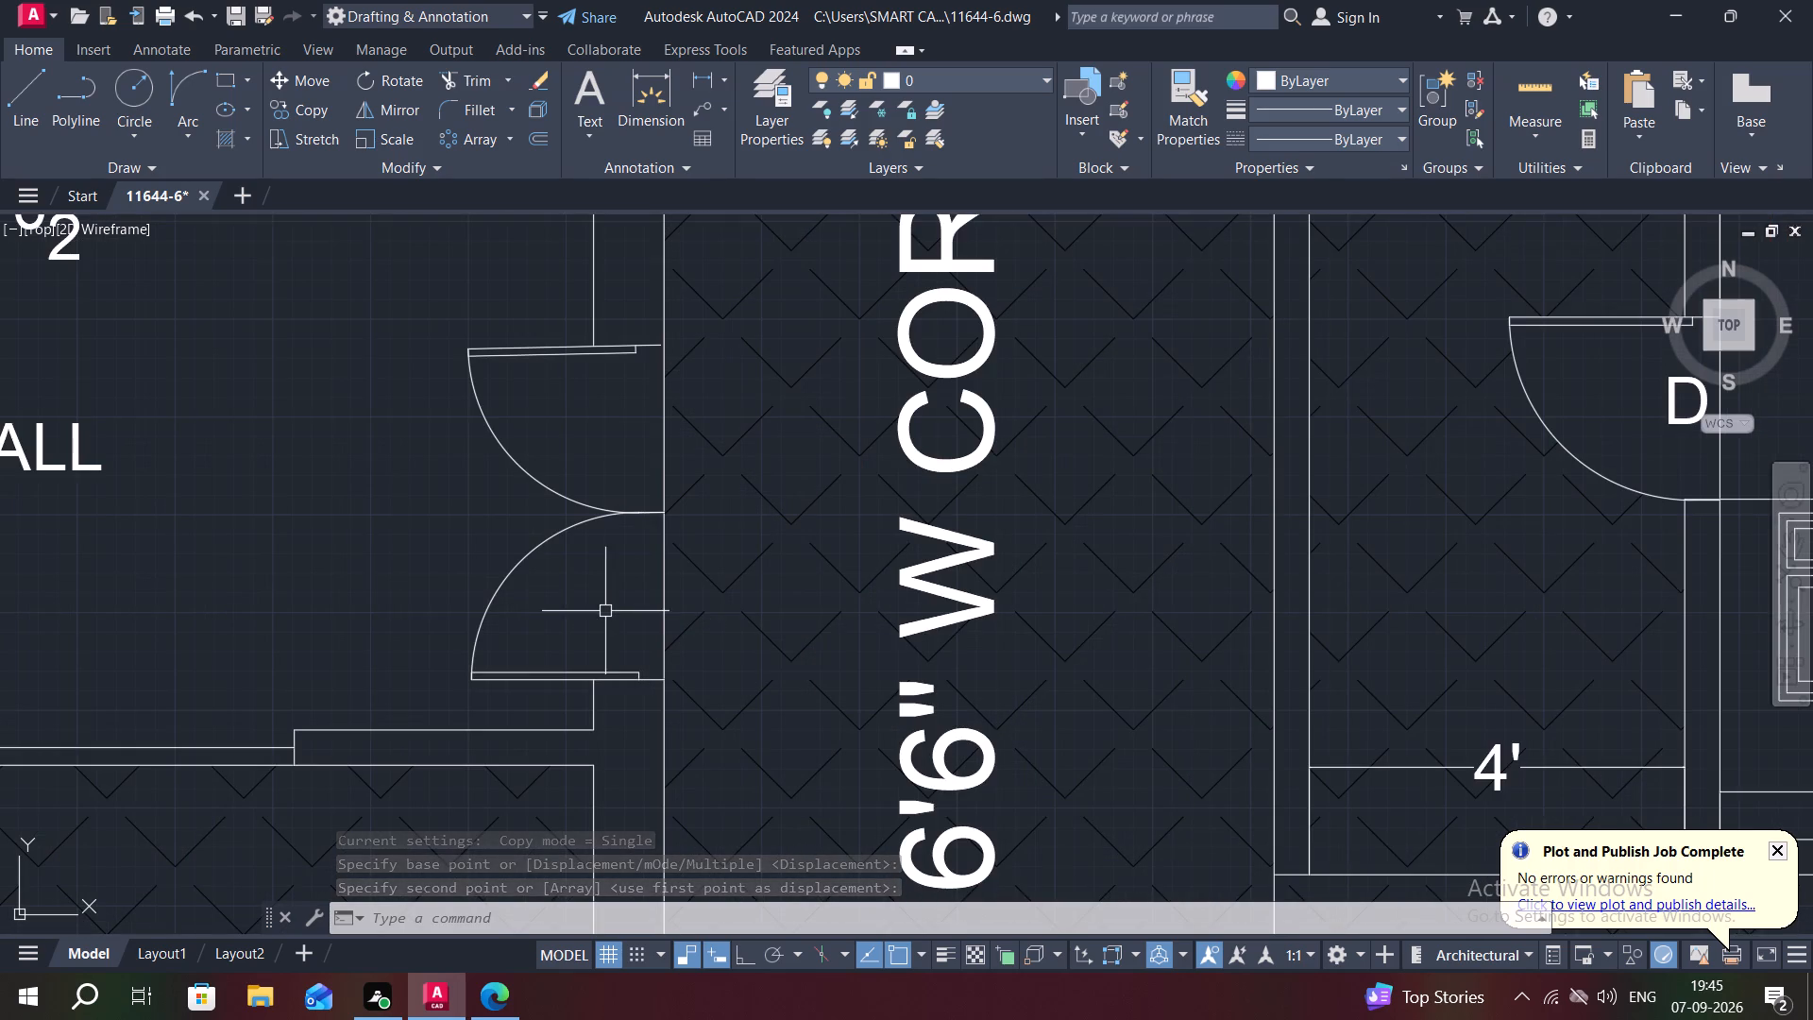
{"action": "scroll", "coordinate": [1209, 628], "scroll_direction": "down", "scroll_amount": 1}
{"action": "middle_click_drag", "start_coordinate": [974, 634], "coordinate": [887, 545]}
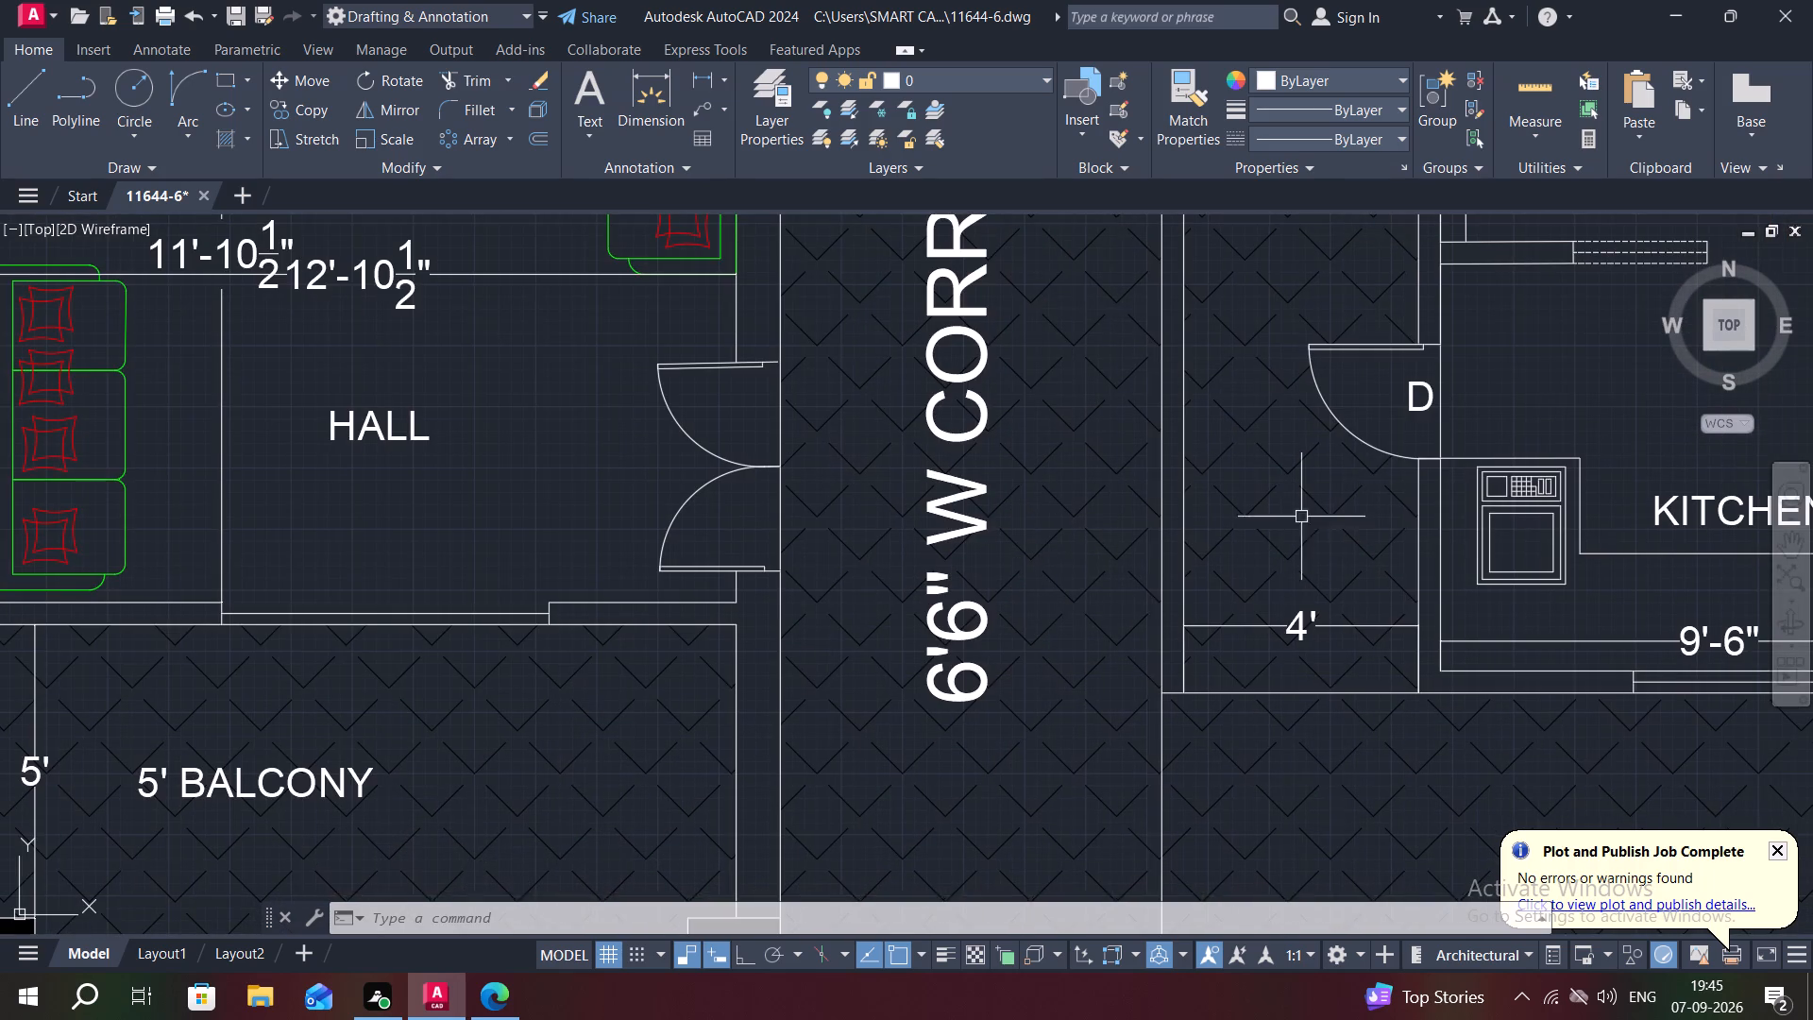
{"action": "key", "text": "space"}
{"action": "left_click", "coordinate": [1425, 407]}
{"action": "right_click", "coordinate": [1425, 407]}
{"action": "left_click", "coordinate": [1425, 407]}
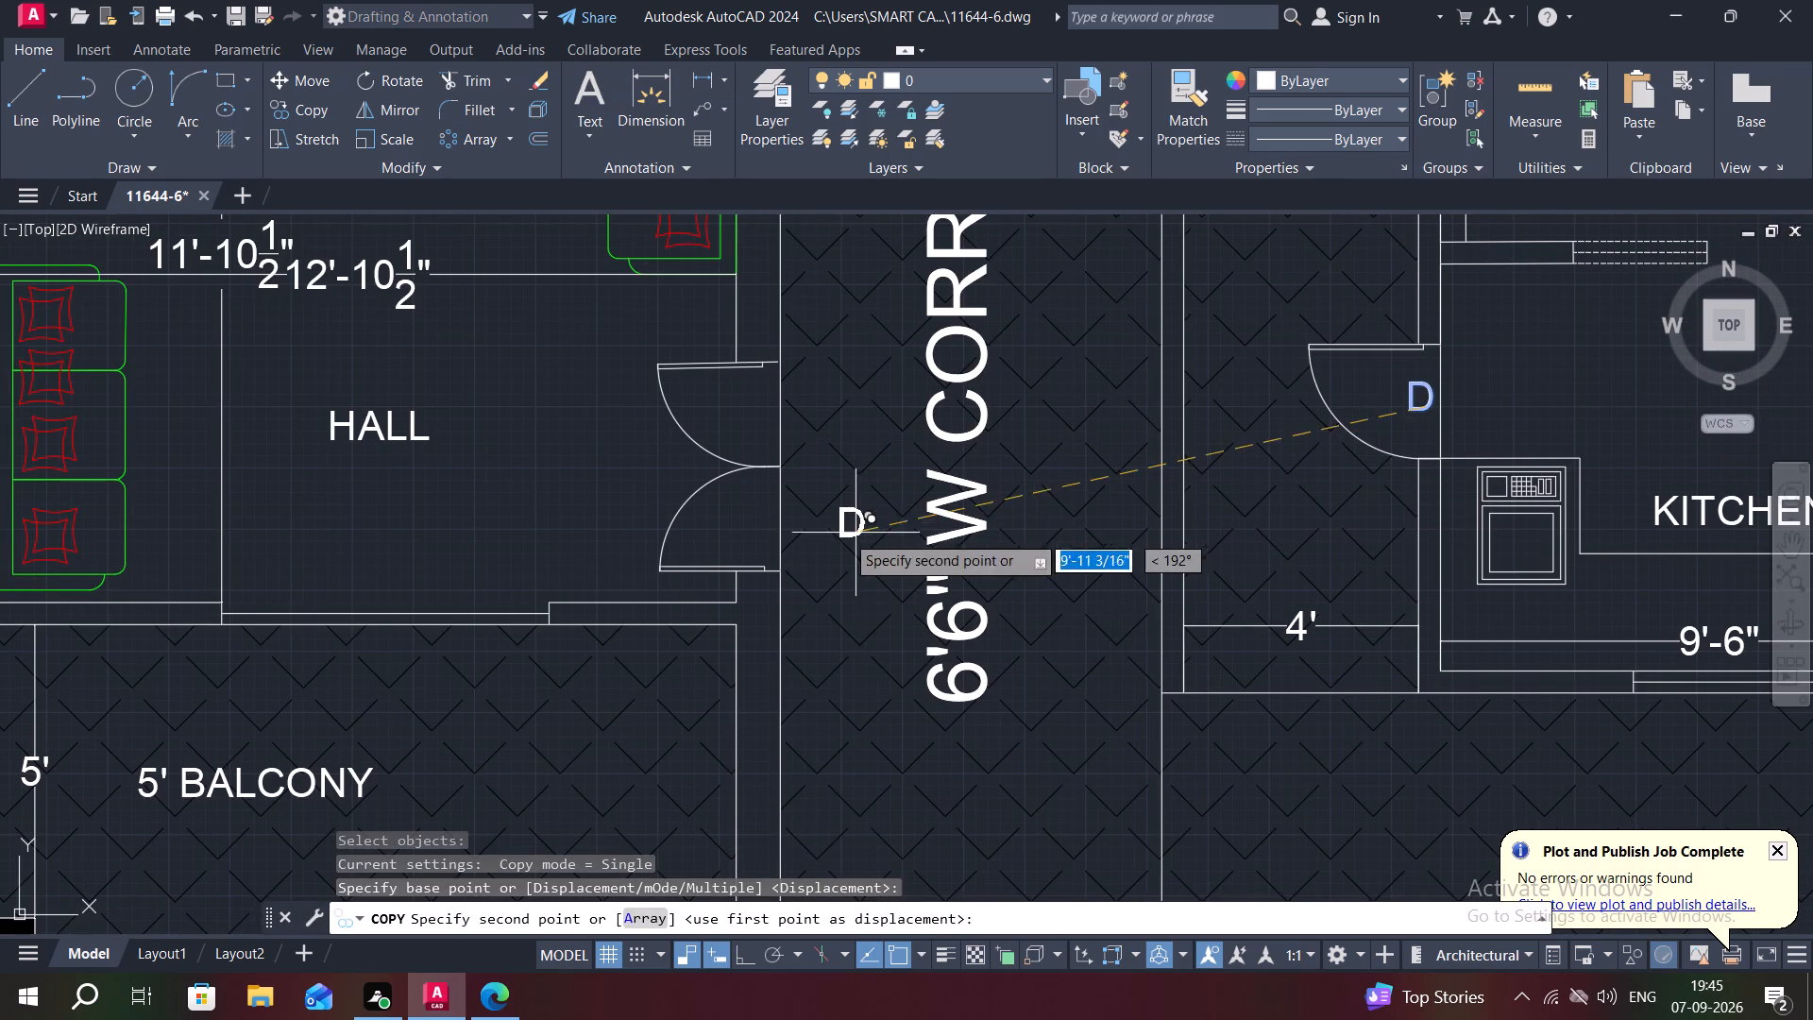
{"action": "left_click", "coordinate": [764, 518]}
Change the label at the hall's double entrance door to D W 5.
{"action": "double_click", "coordinate": [753, 514]}
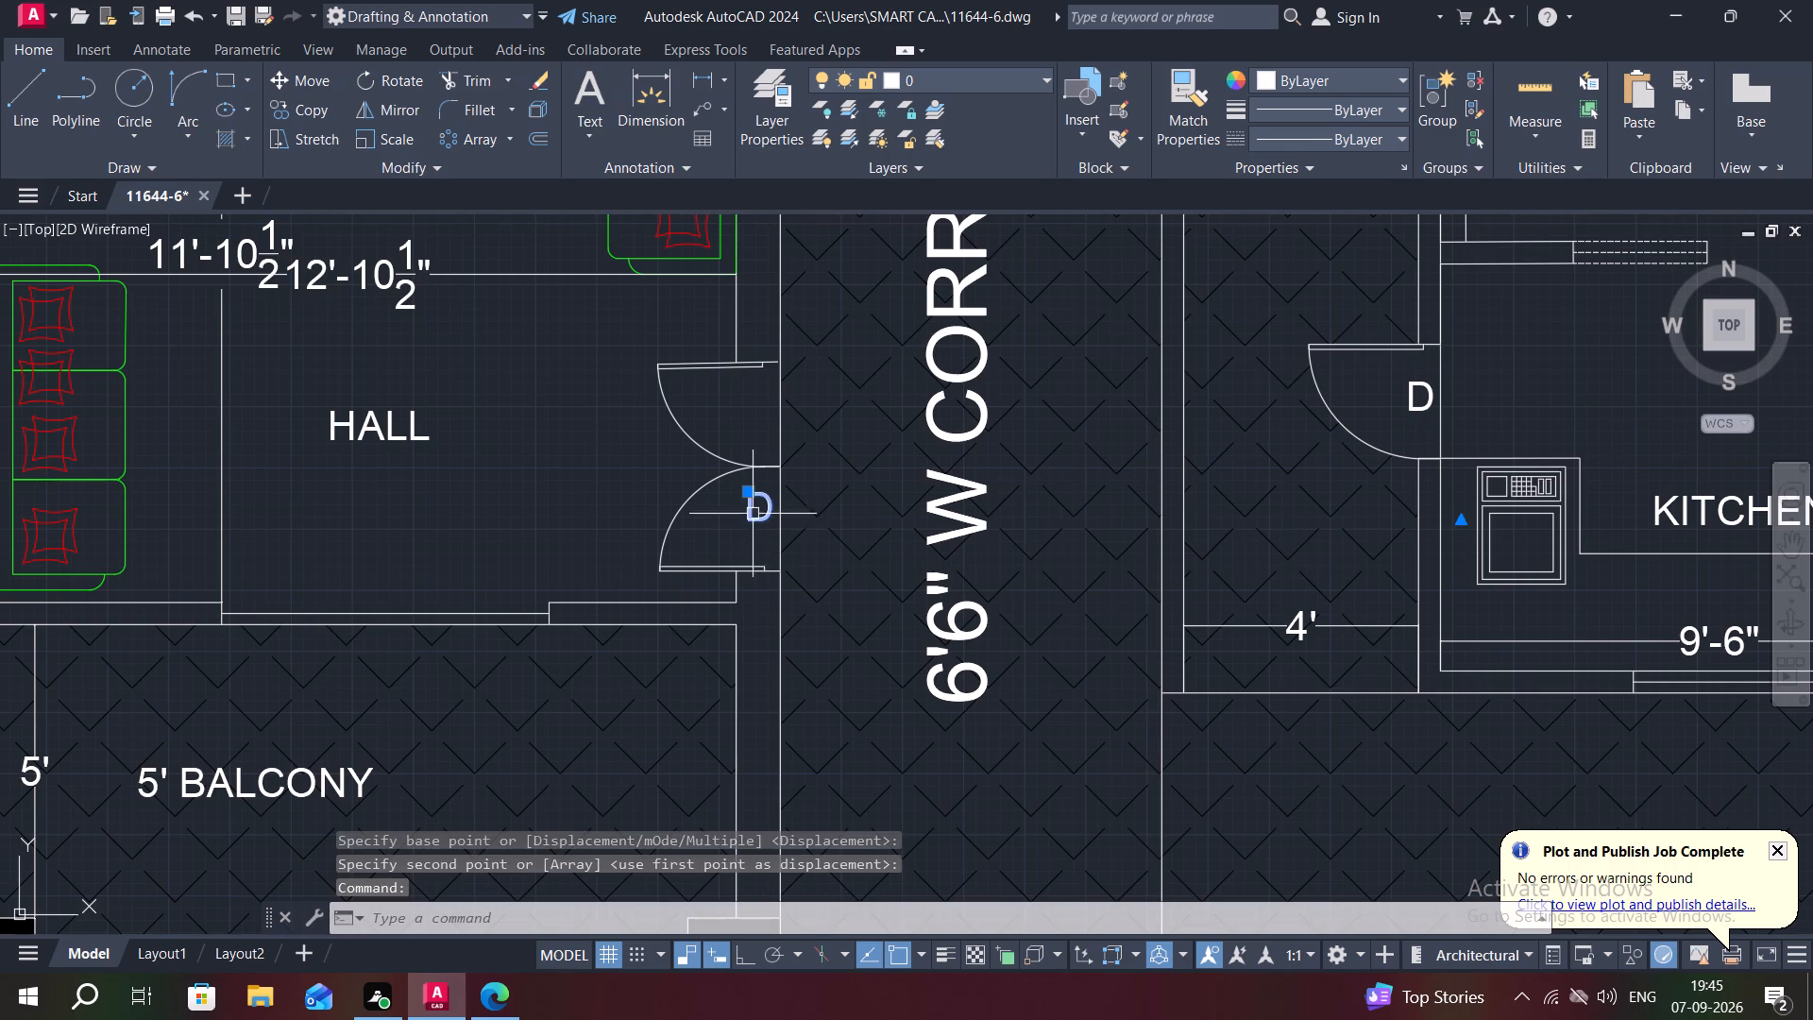
{"action": "left_click", "coordinate": [777, 512]}
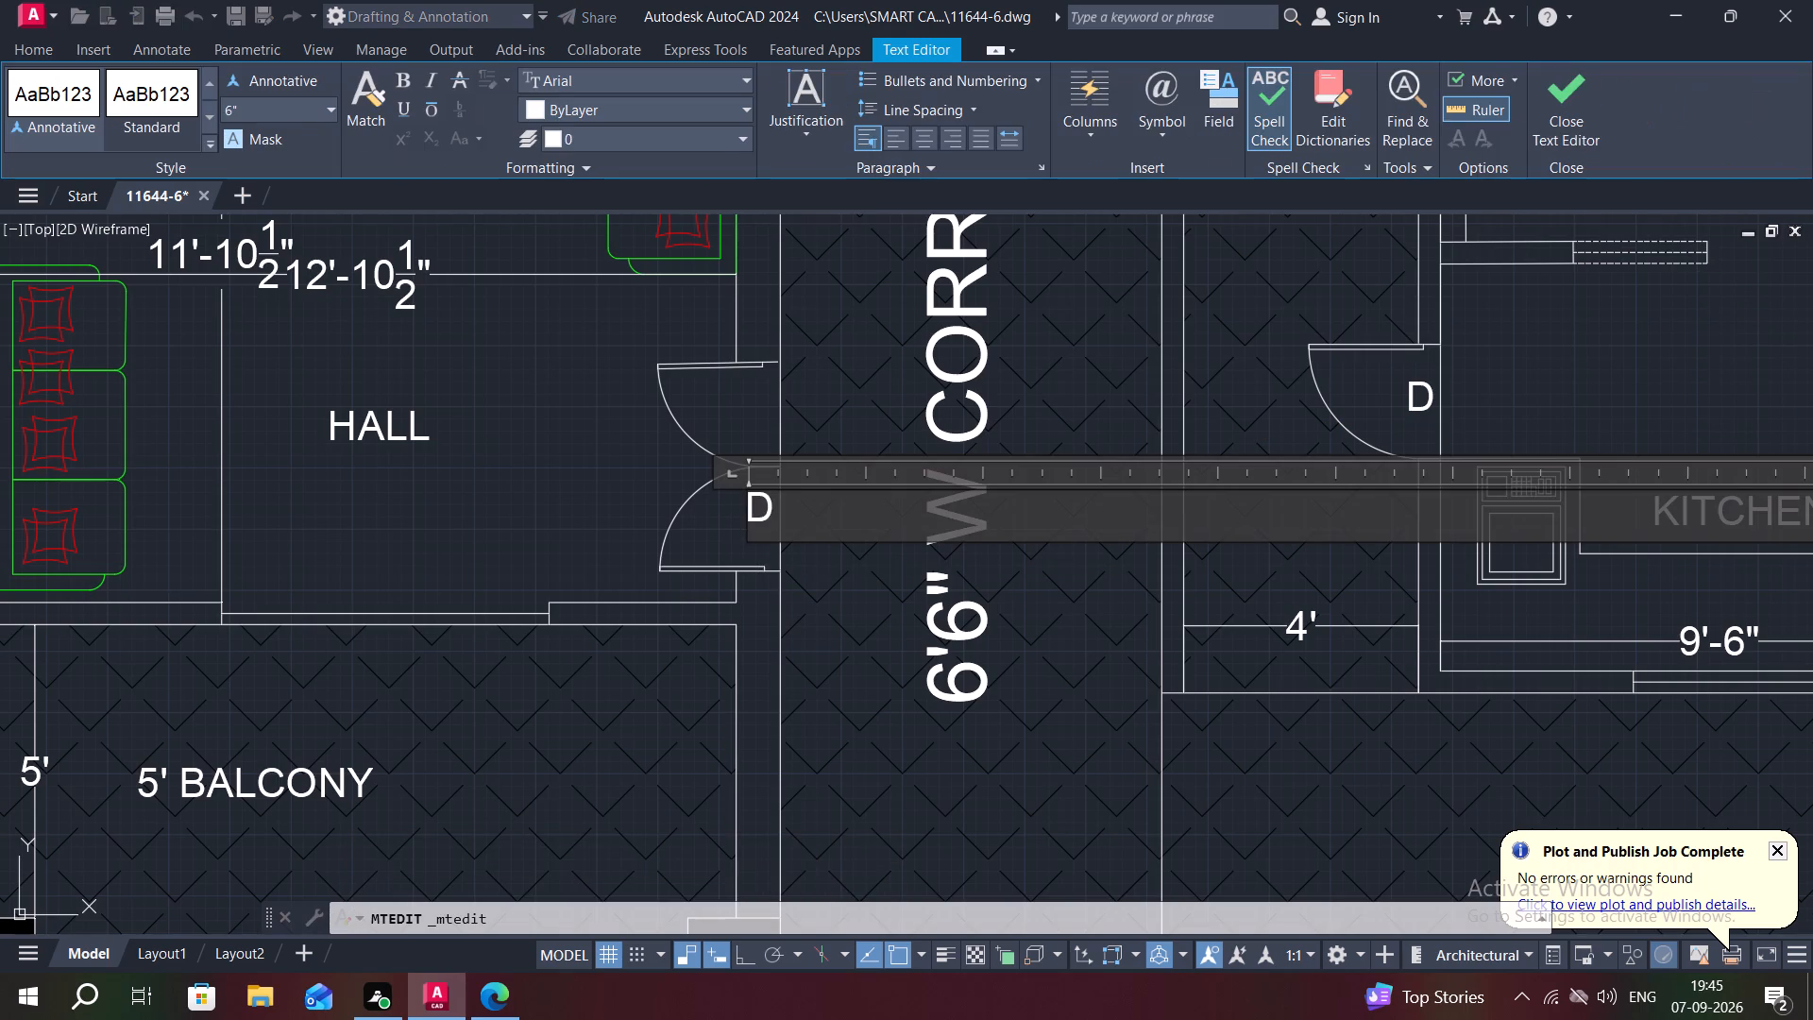
{"action": "key", "text": "space"}
{"action": "type", "text": "W"}
{"action": "key", "text": "space"}
{"action": "key", "text": "5"}
{"action": "left_click", "coordinate": [751, 541]}
{"action": "left_click", "coordinate": [690, 519]}
Insert two spaces before the text of the D W 5 label at the hall entrance.
{"action": "double_click", "coordinate": [753, 505]}
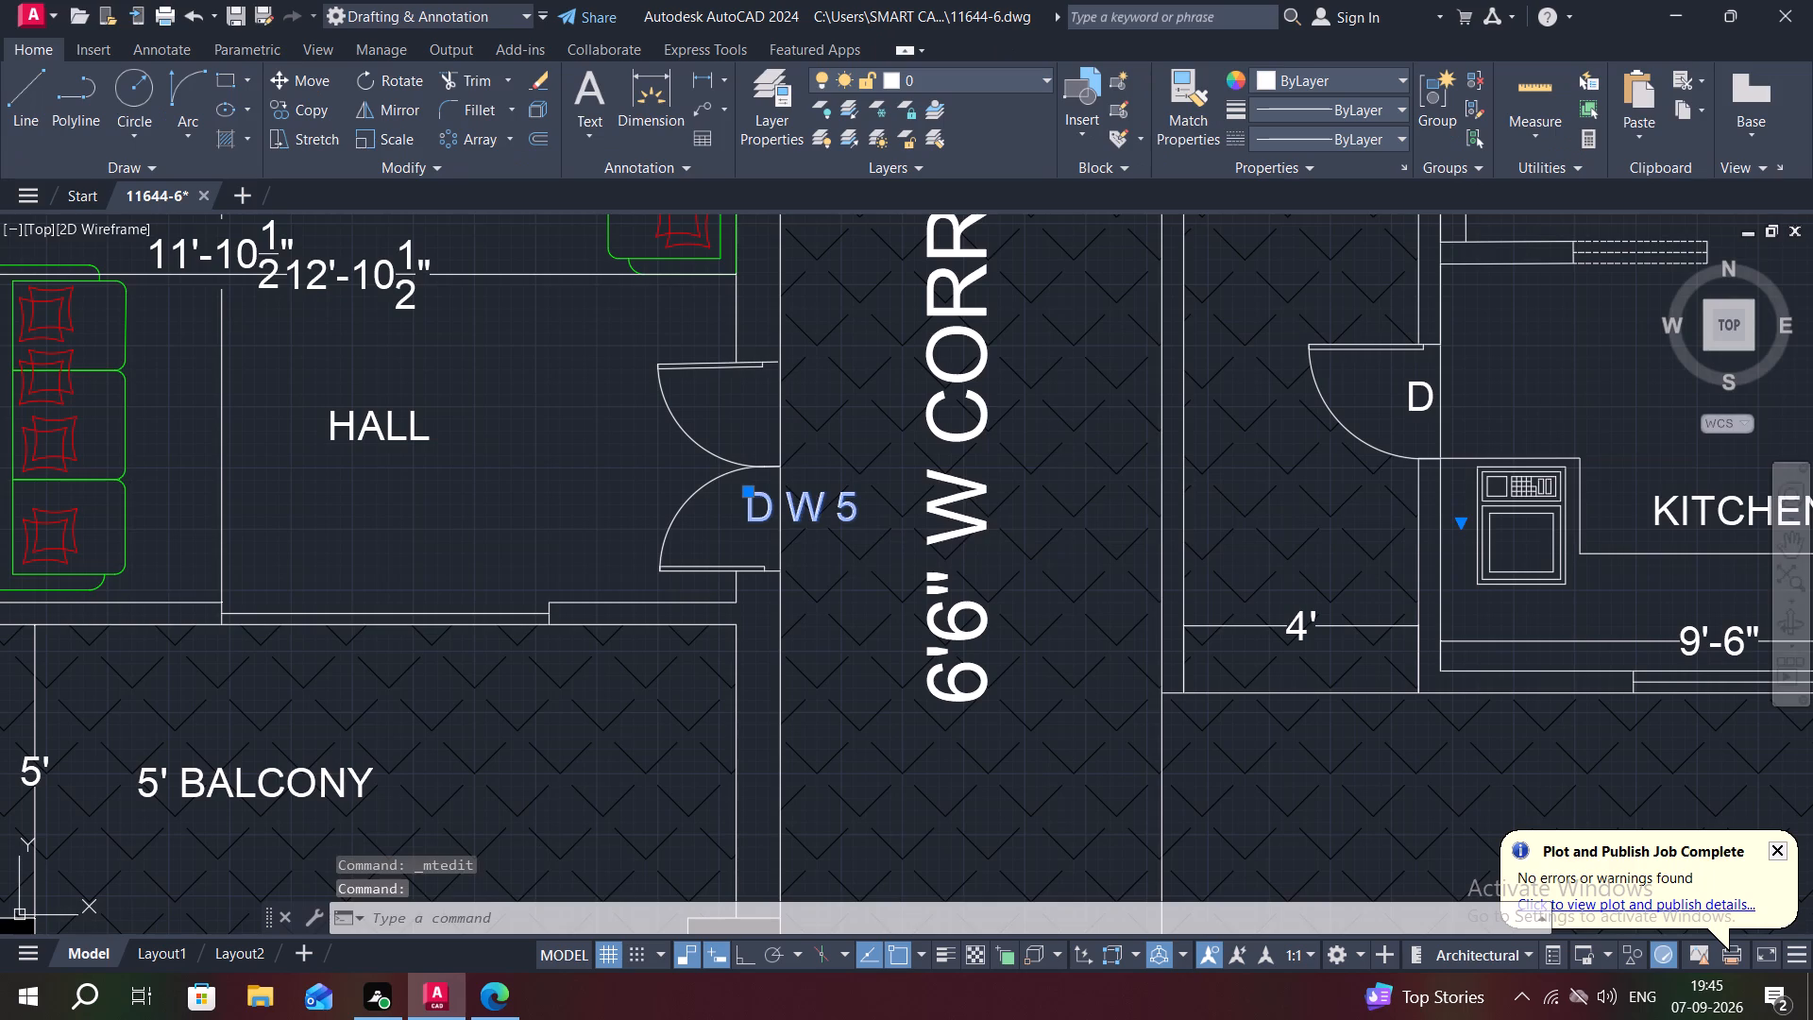
{"action": "type", "text": "RO"}
{"action": "key", "text": "space"}
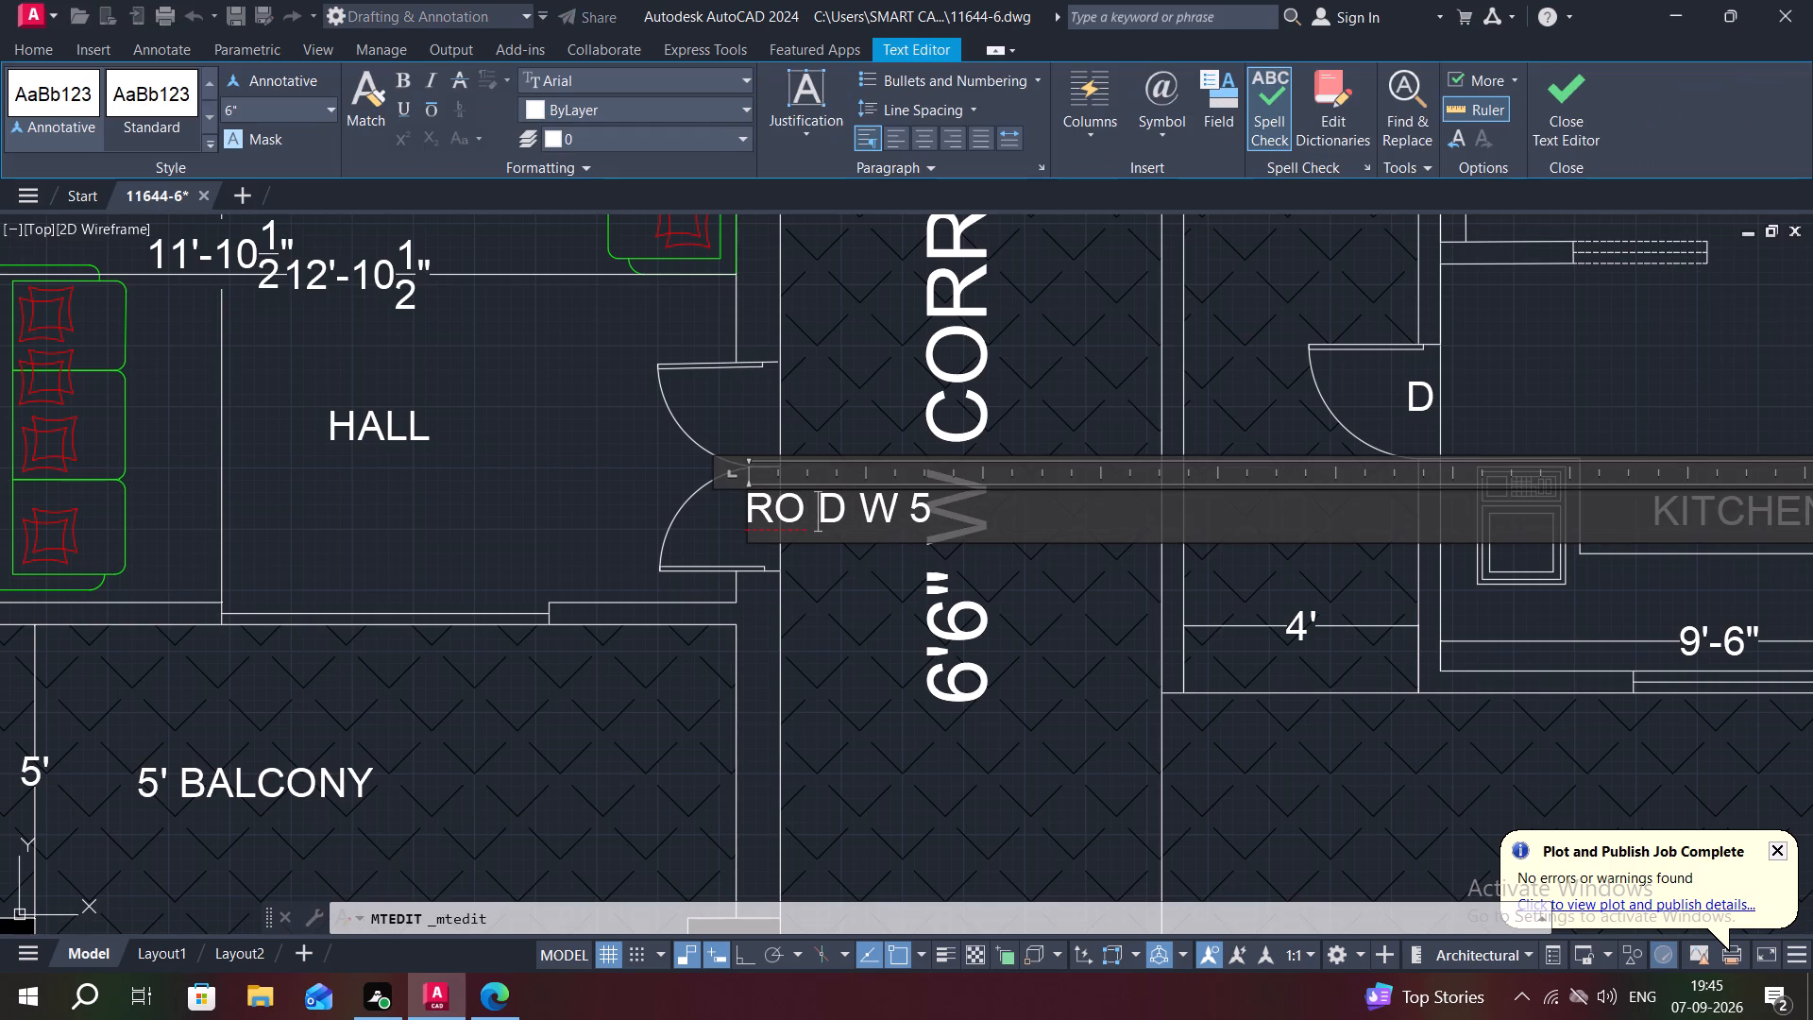
{"action": "key", "text": "BackSpace"}
{"action": "key", "text": "BackSpace"}
{"action": "key", "text": "BackSpace"}
{"action": "key", "text": "BackSpace"}
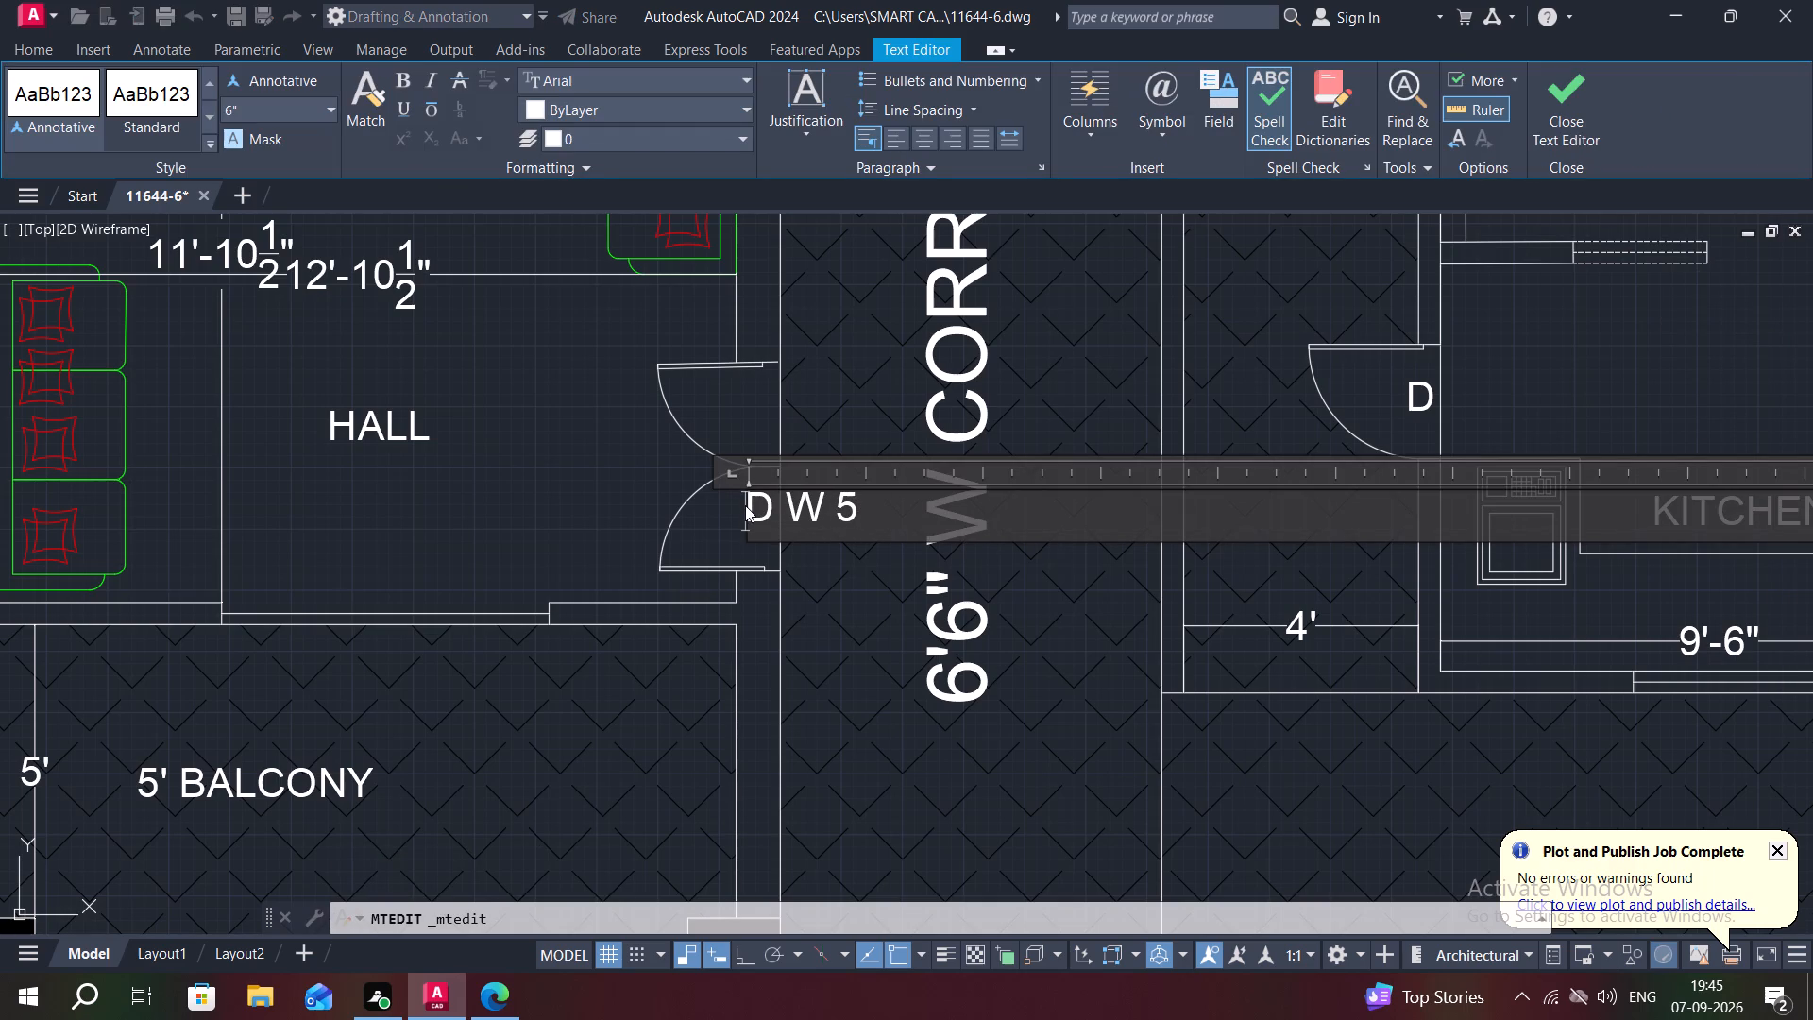
{"action": "key", "text": "F1"}
{"action": "key", "text": "Escape"}
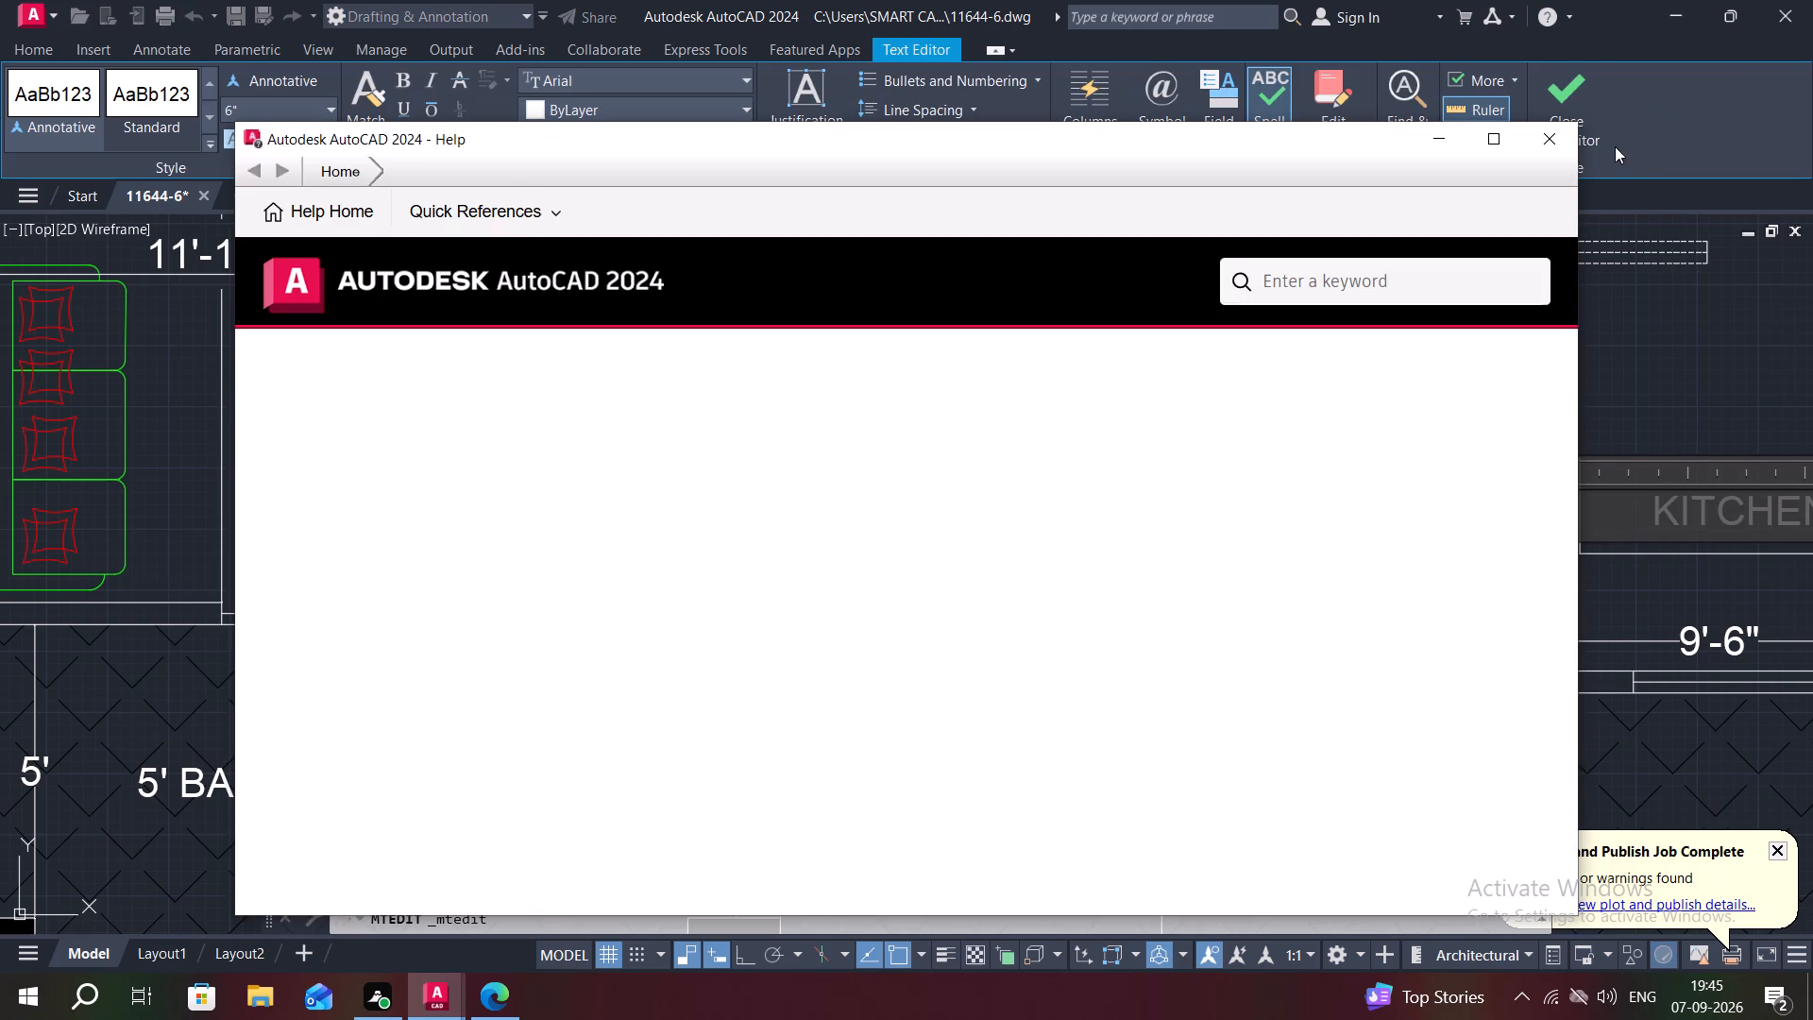
{"action": "left_click", "coordinate": [1555, 139]}
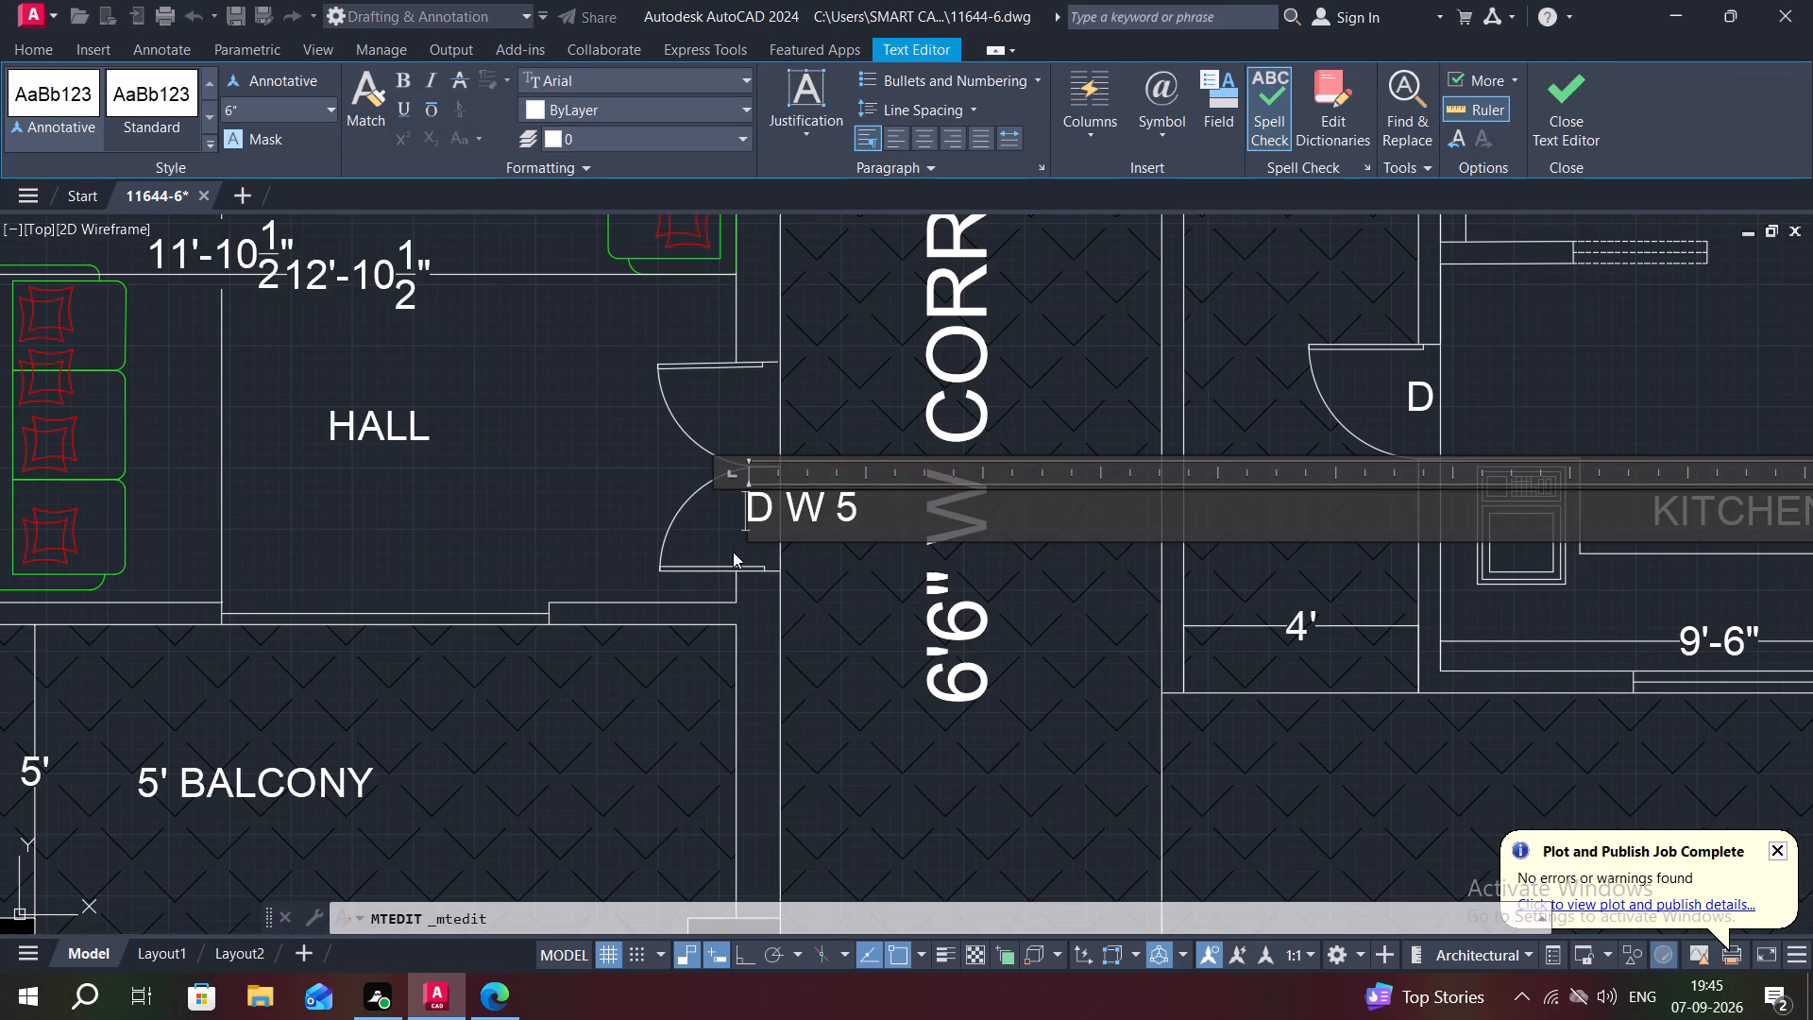
{"action": "key", "text": "space"}
{"action": "key", "text": "space"}
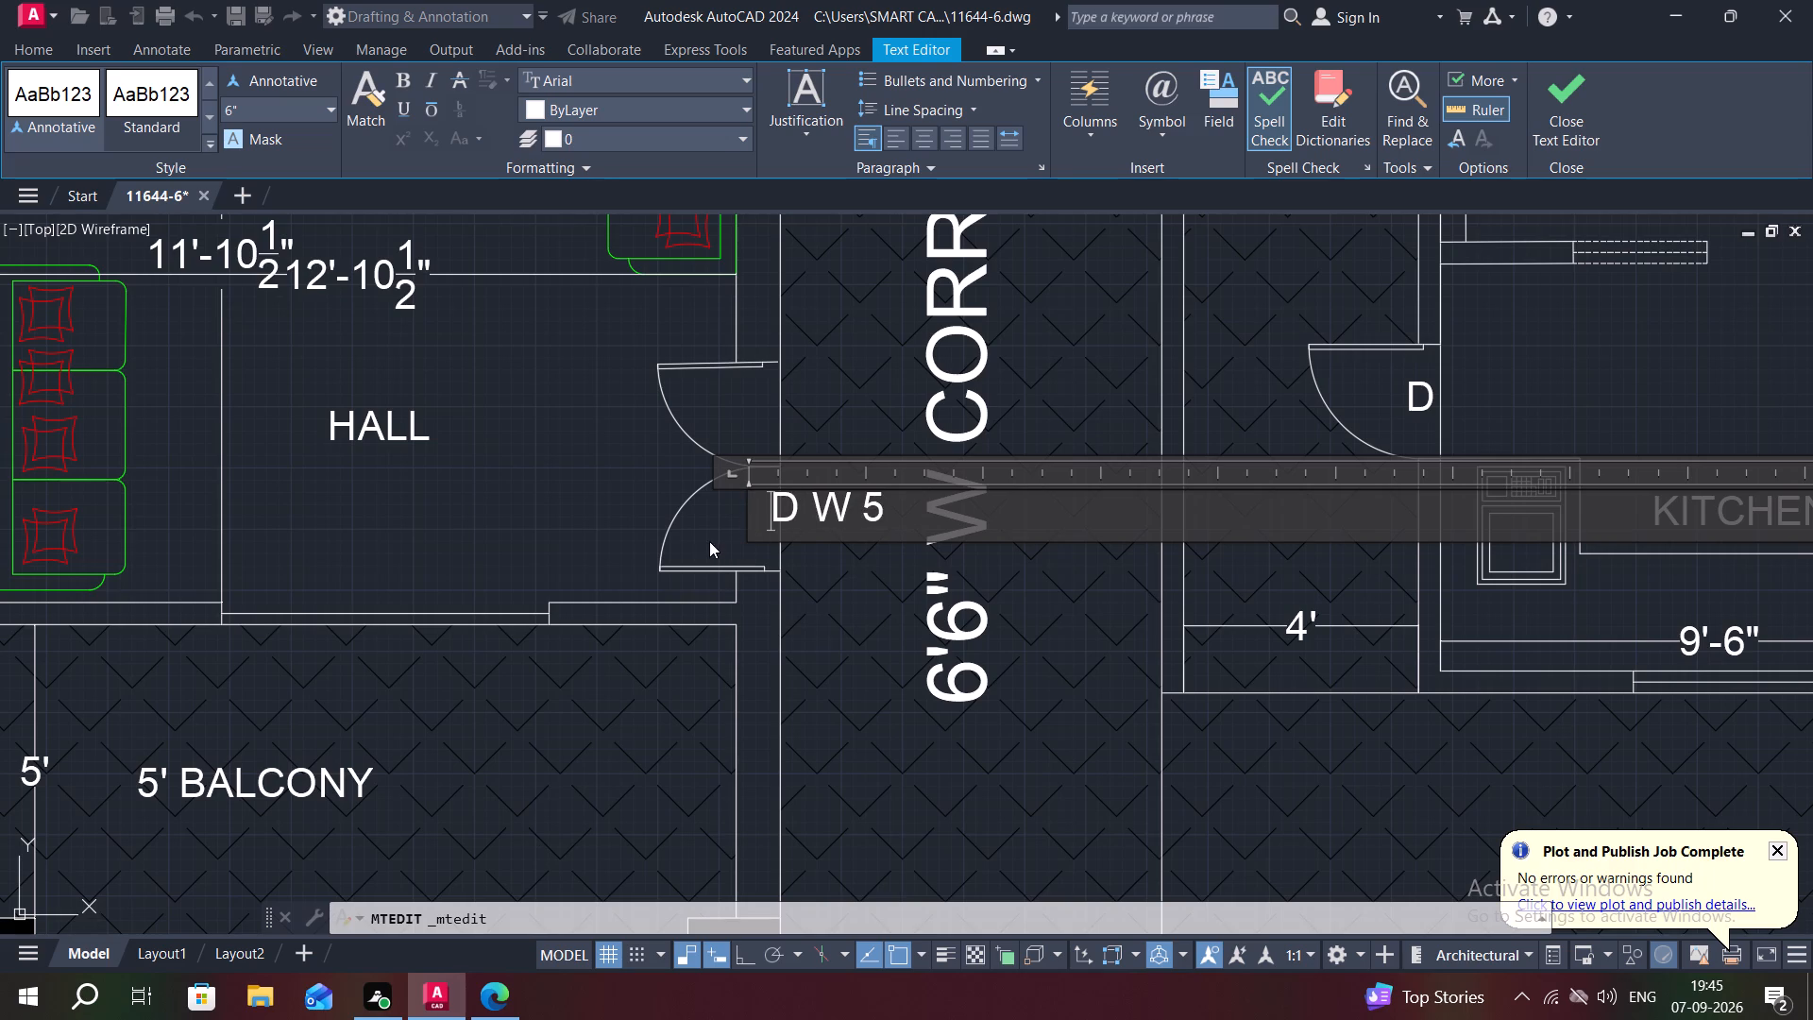
{"action": "left_click", "coordinate": [709, 541]}
Rotate the D W 5 label at the hall entrance about a base point on its letter D.
{"action": "left_click", "coordinate": [809, 507]}
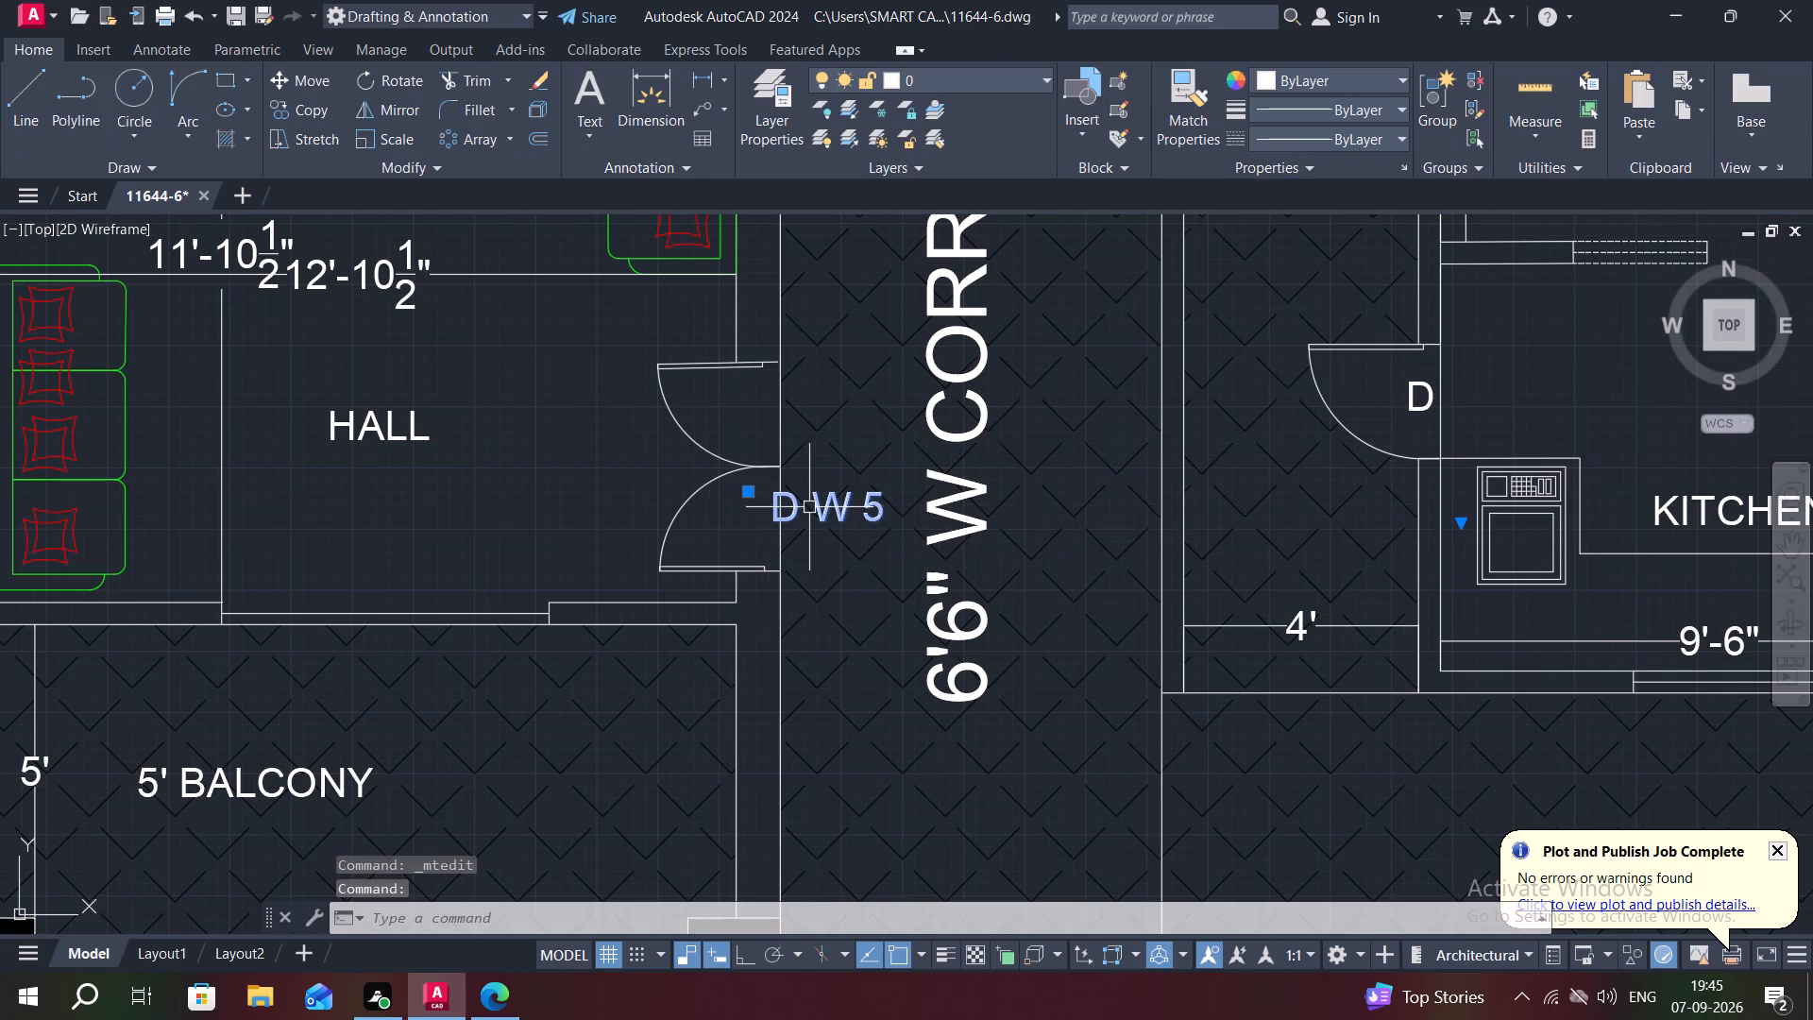
{"action": "type", "text": "RO"}
{"action": "key", "text": "space"}
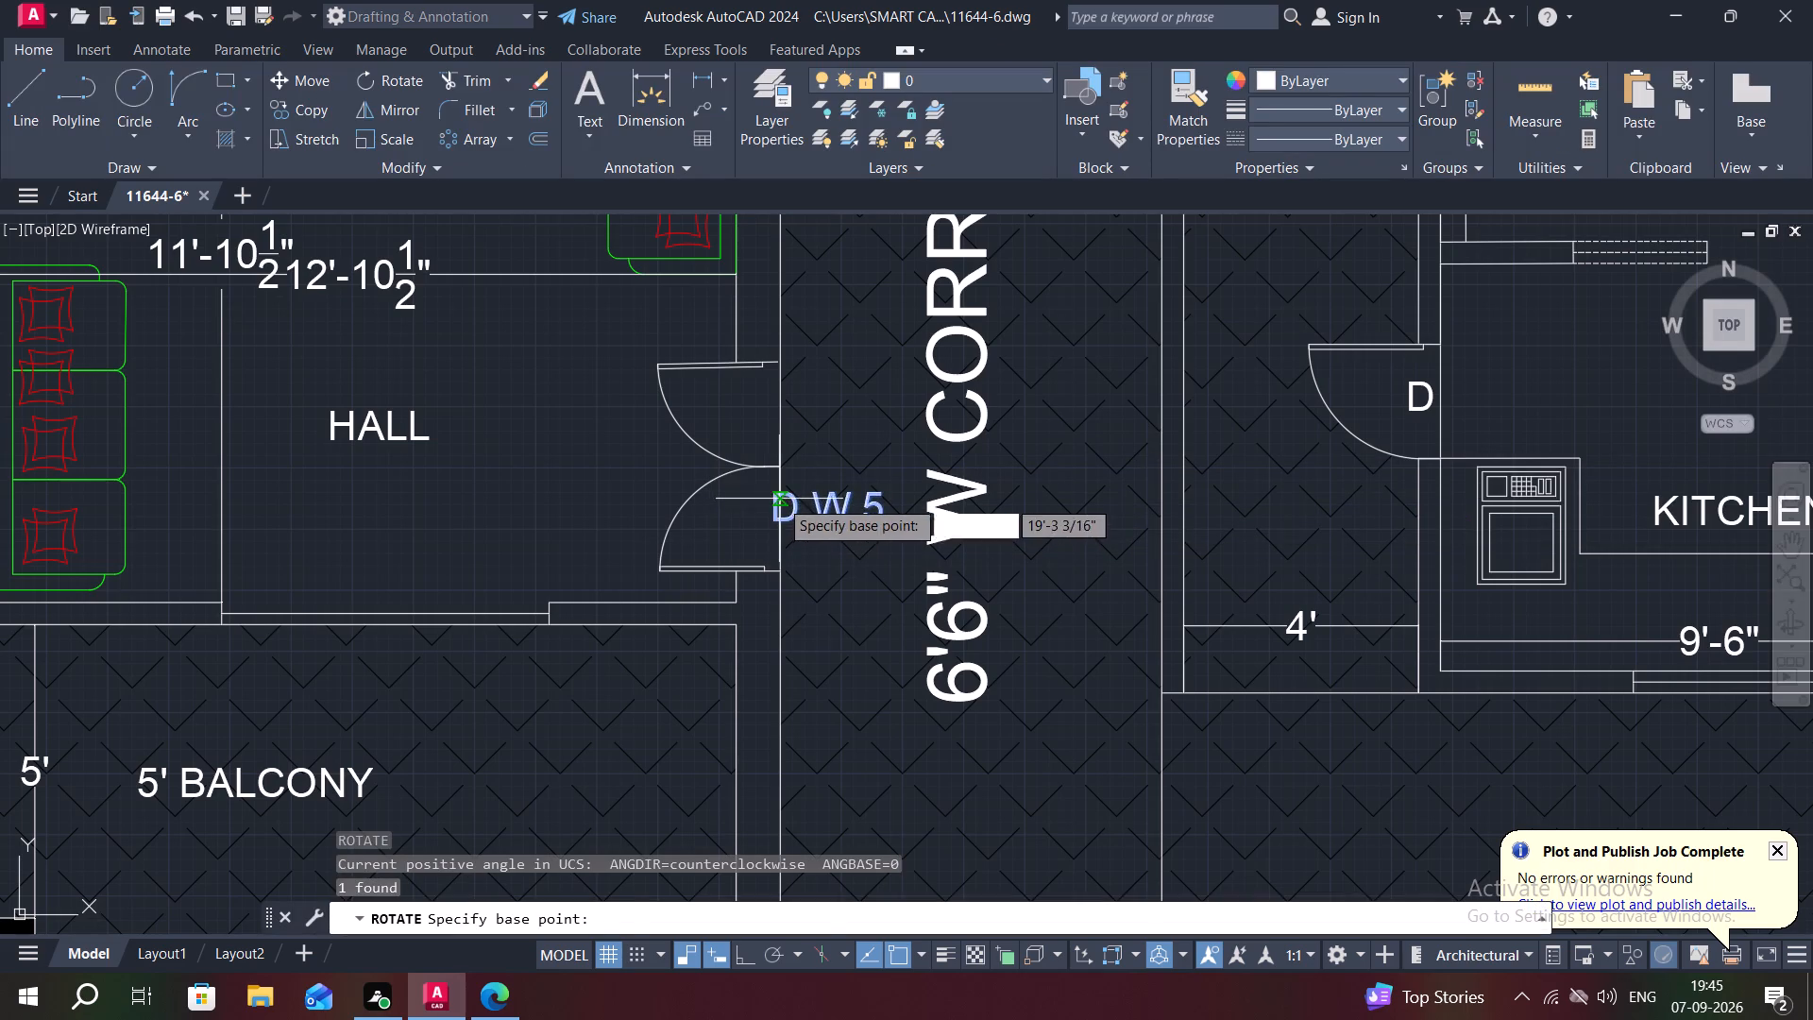
{"action": "left_click", "coordinate": [780, 496]}
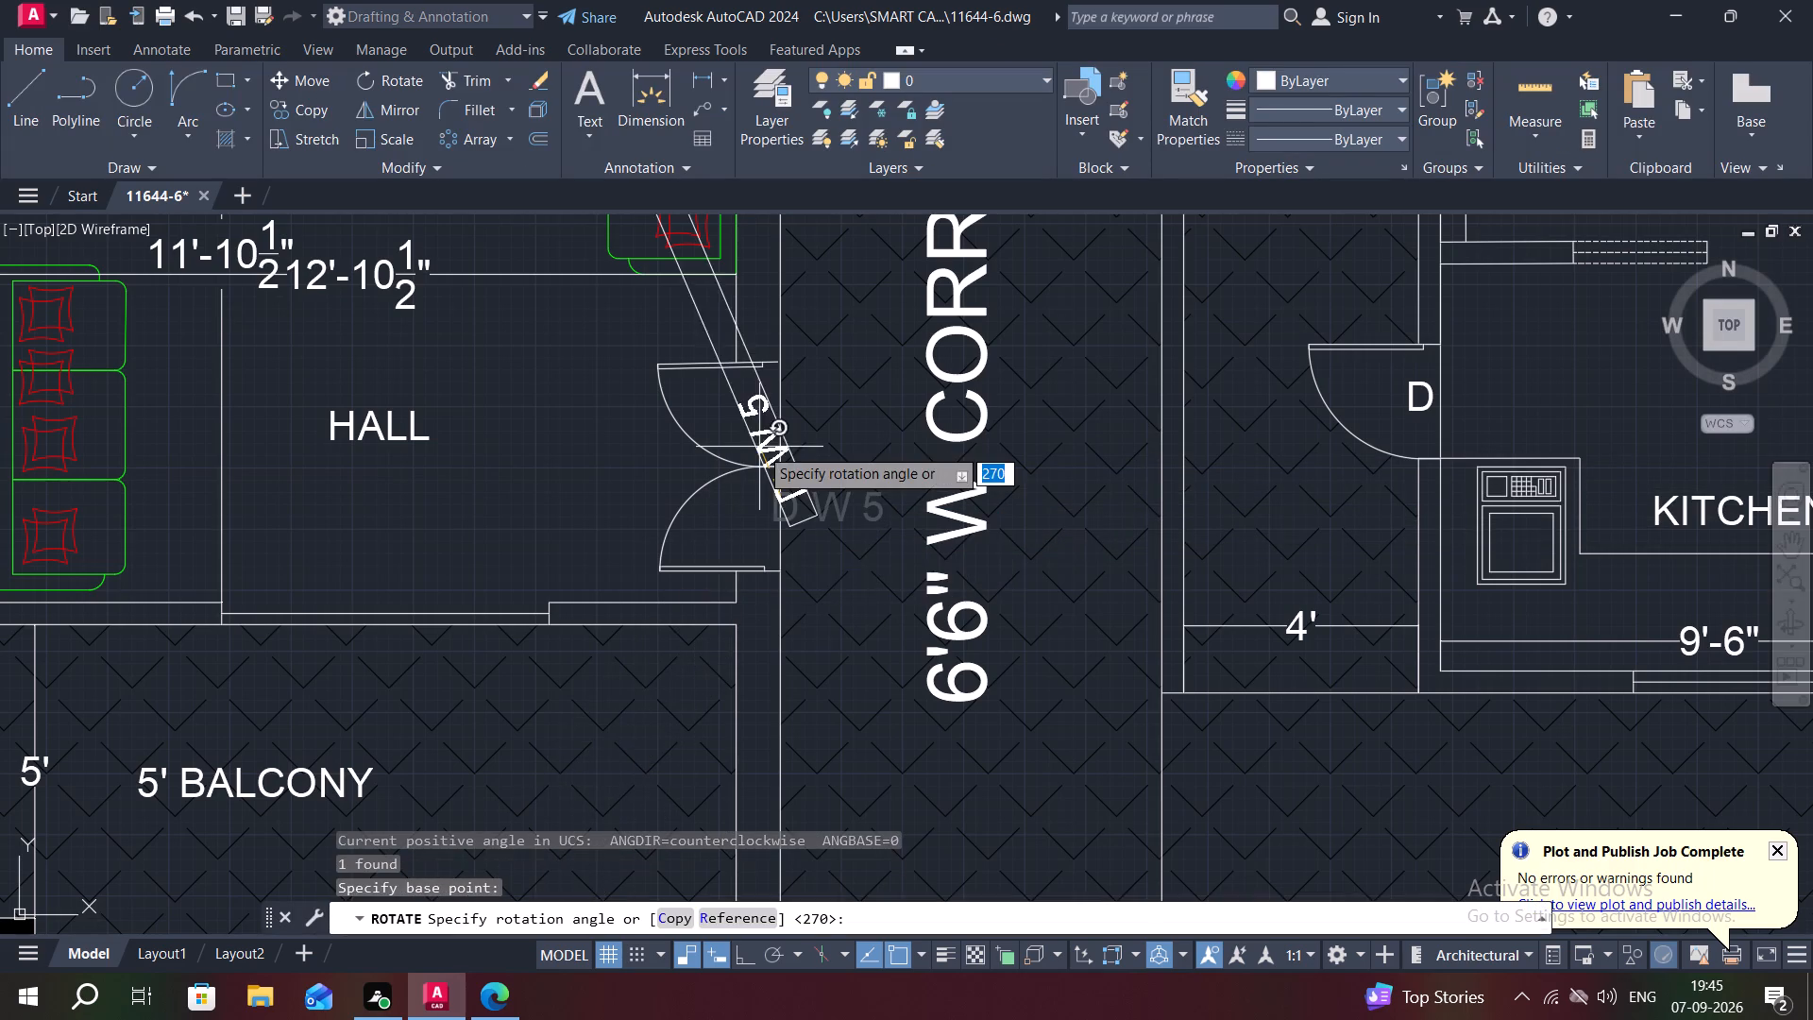
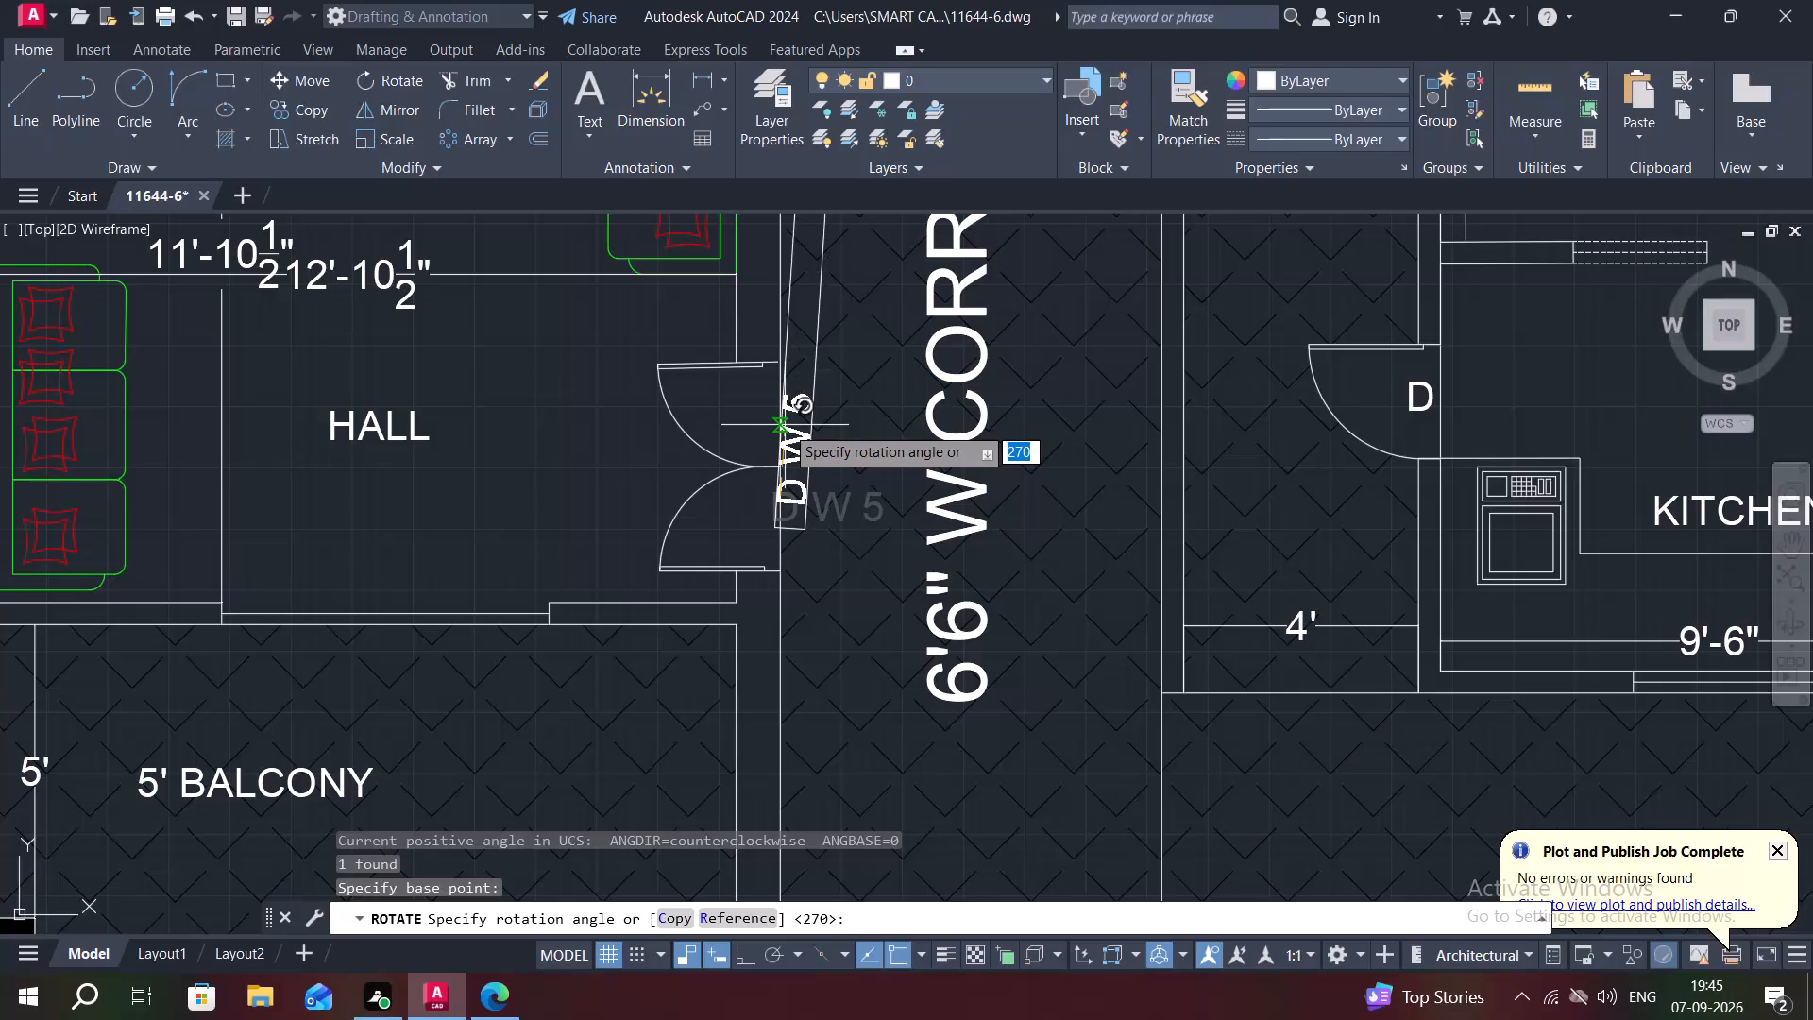
Finish rotating the D W 5 label at the hall entrance so it stands exactly vertical, reading upward.
{"action": "key", "text": "F8"}
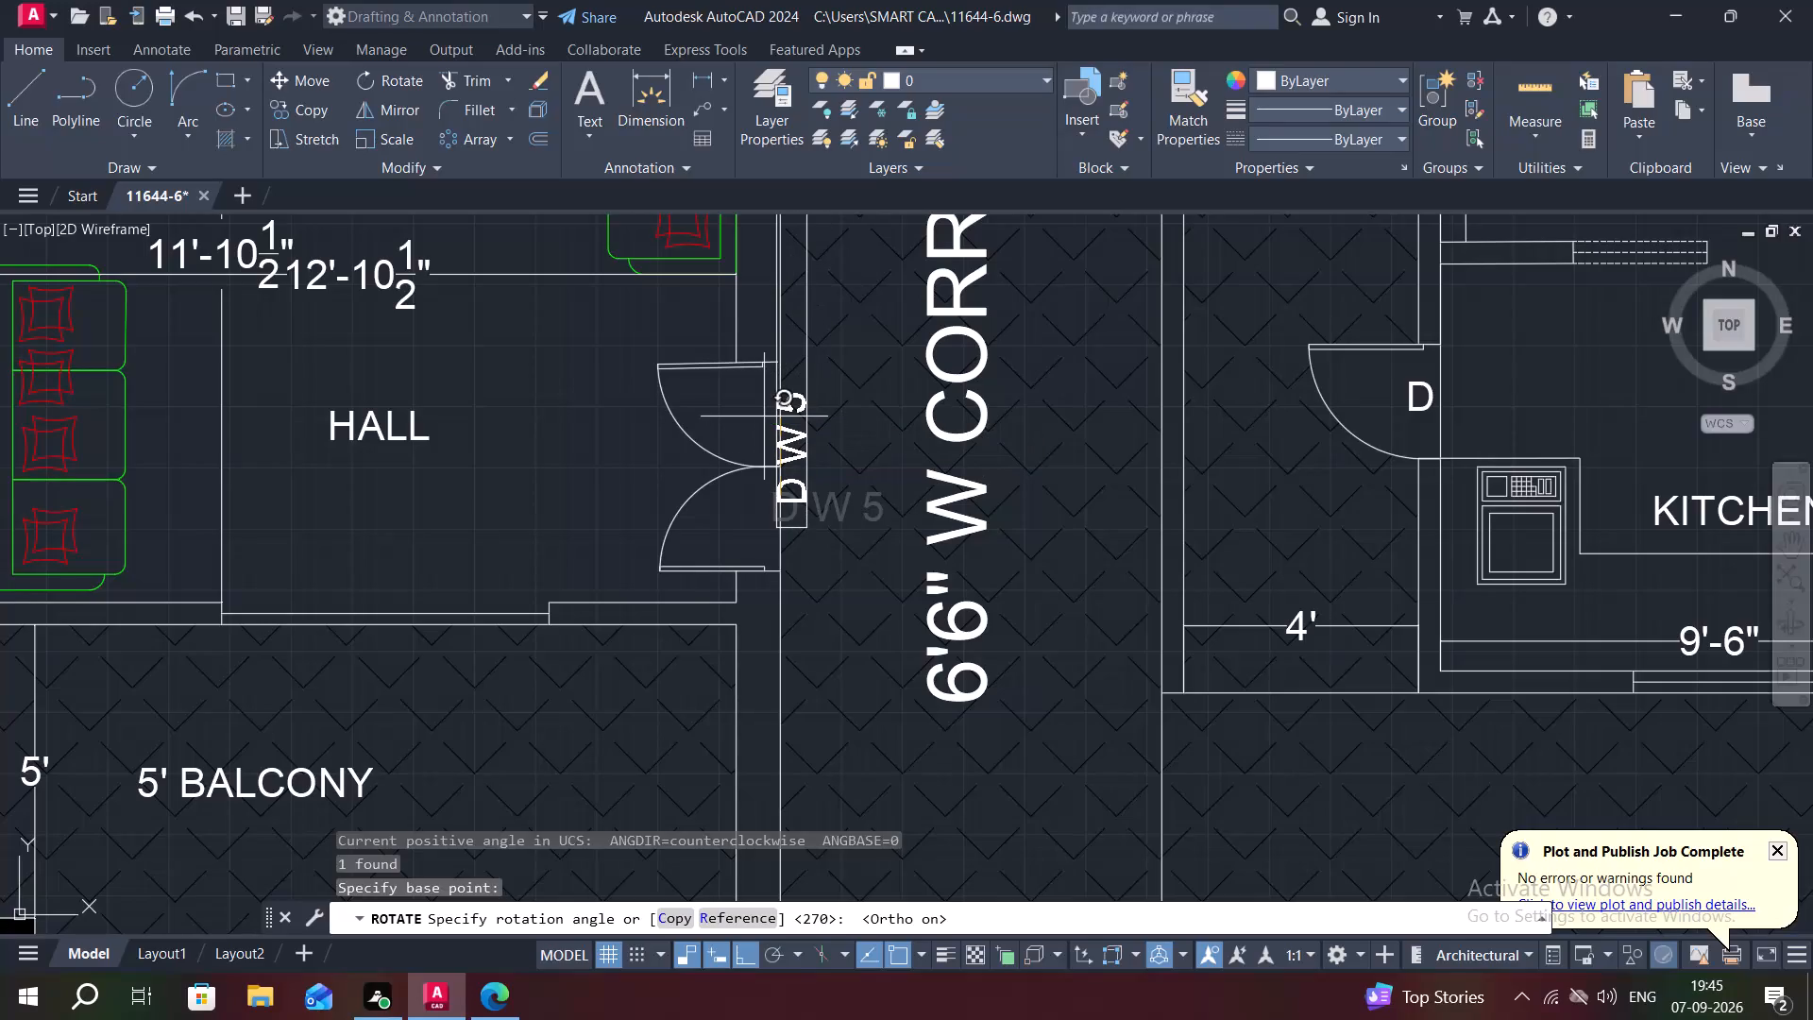
{"action": "left_click", "coordinate": [764, 416]}
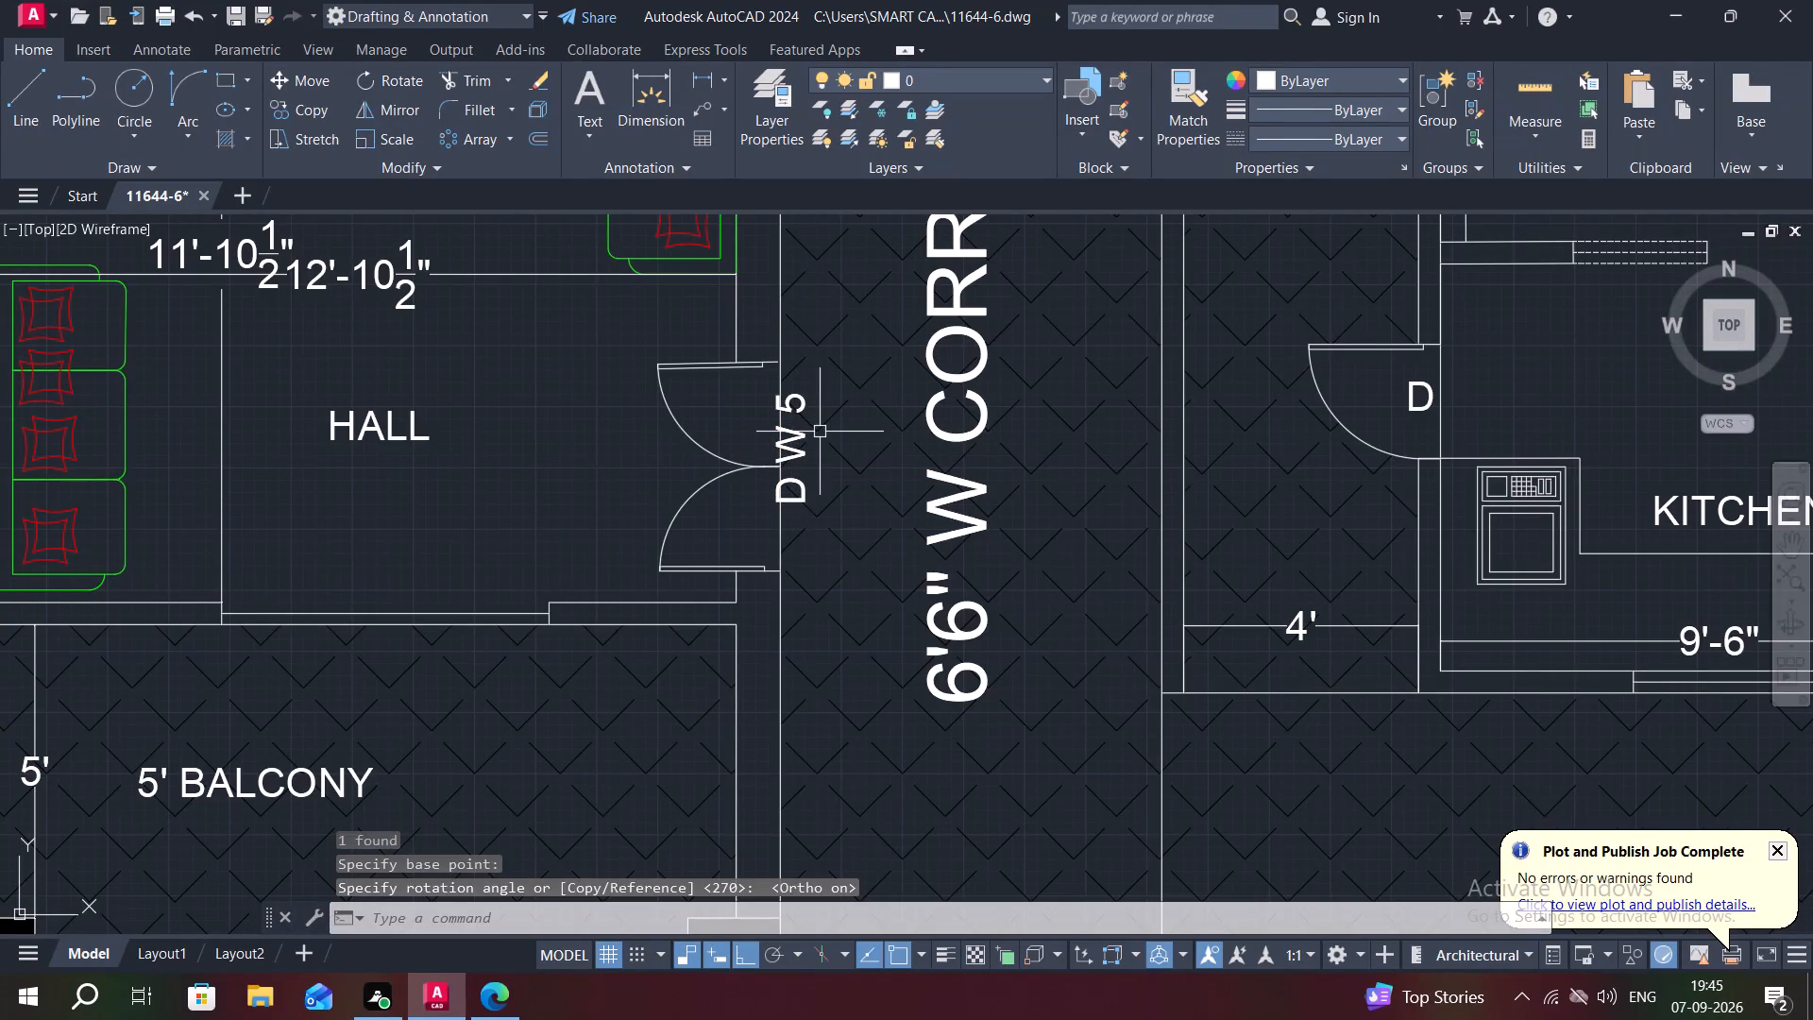
Move the vertical D W 5 label from the corridor side into the wall opening of the hall's double door.
{"action": "key", "text": "m"}
{"action": "key", "text": "space"}
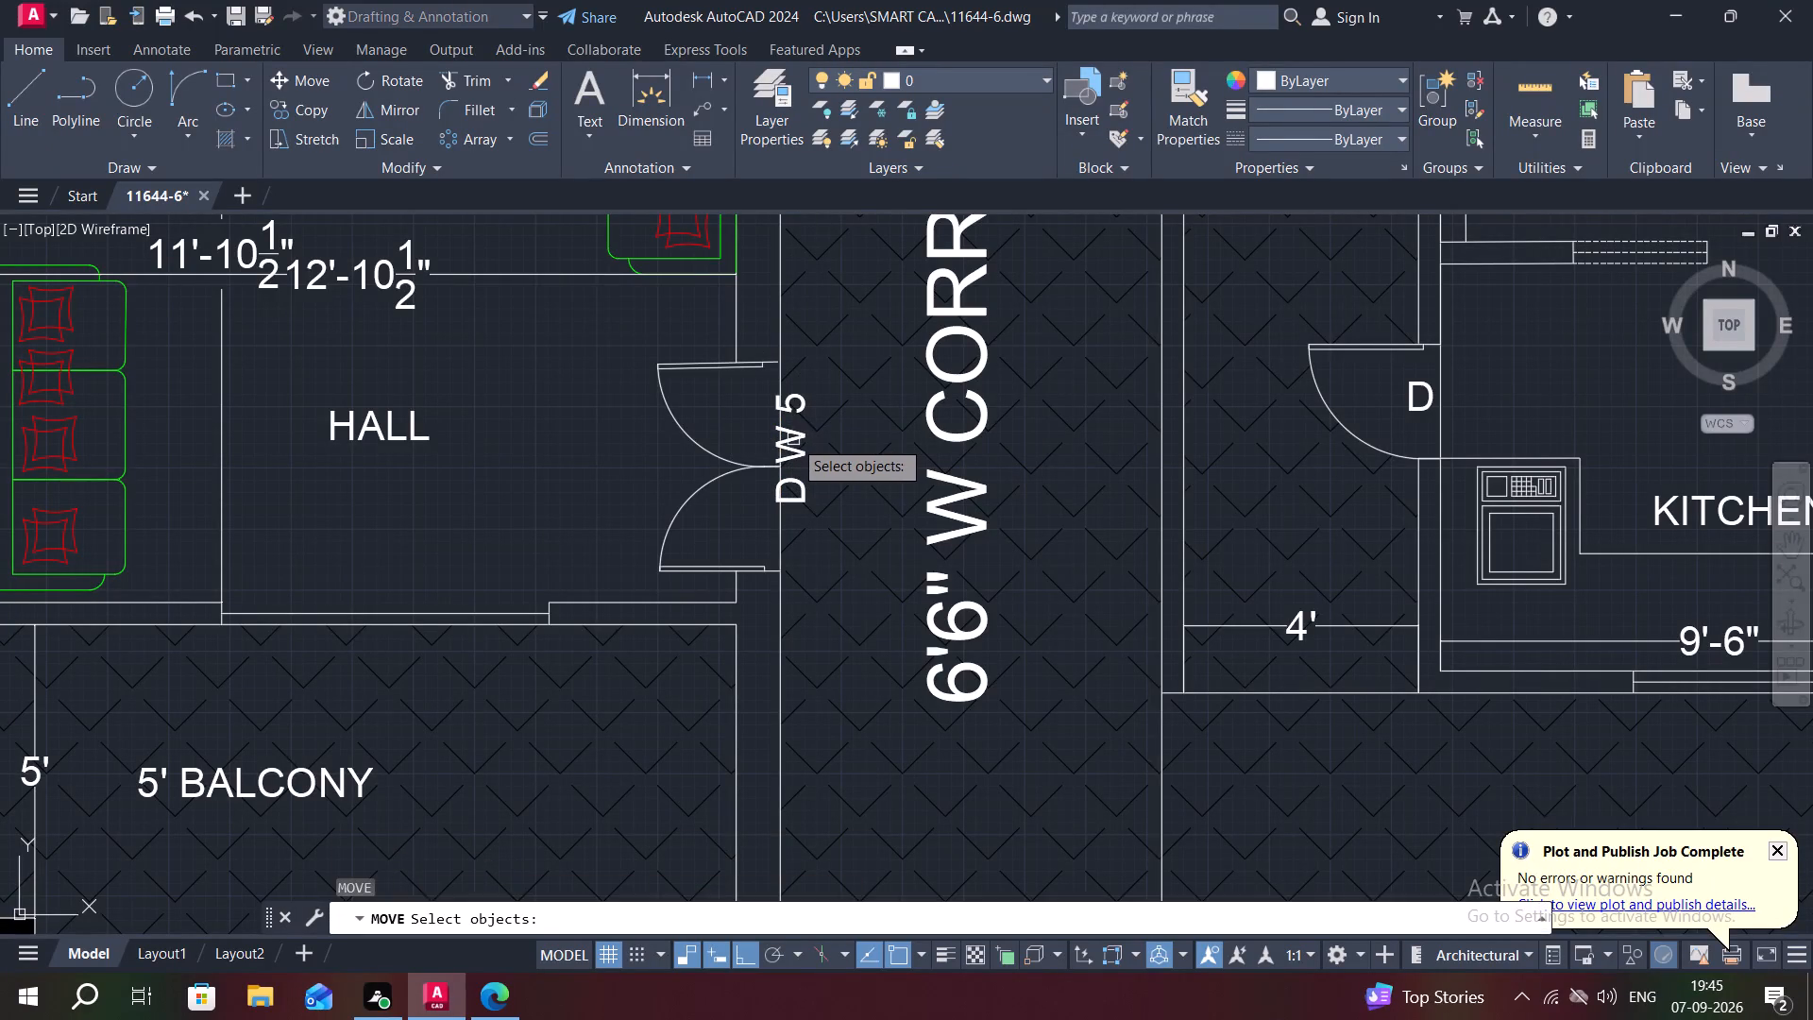
{"action": "left_click", "coordinate": [793, 439]}
{"action": "right_click", "coordinate": [792, 441]}
{"action": "left_click", "coordinate": [792, 441]}
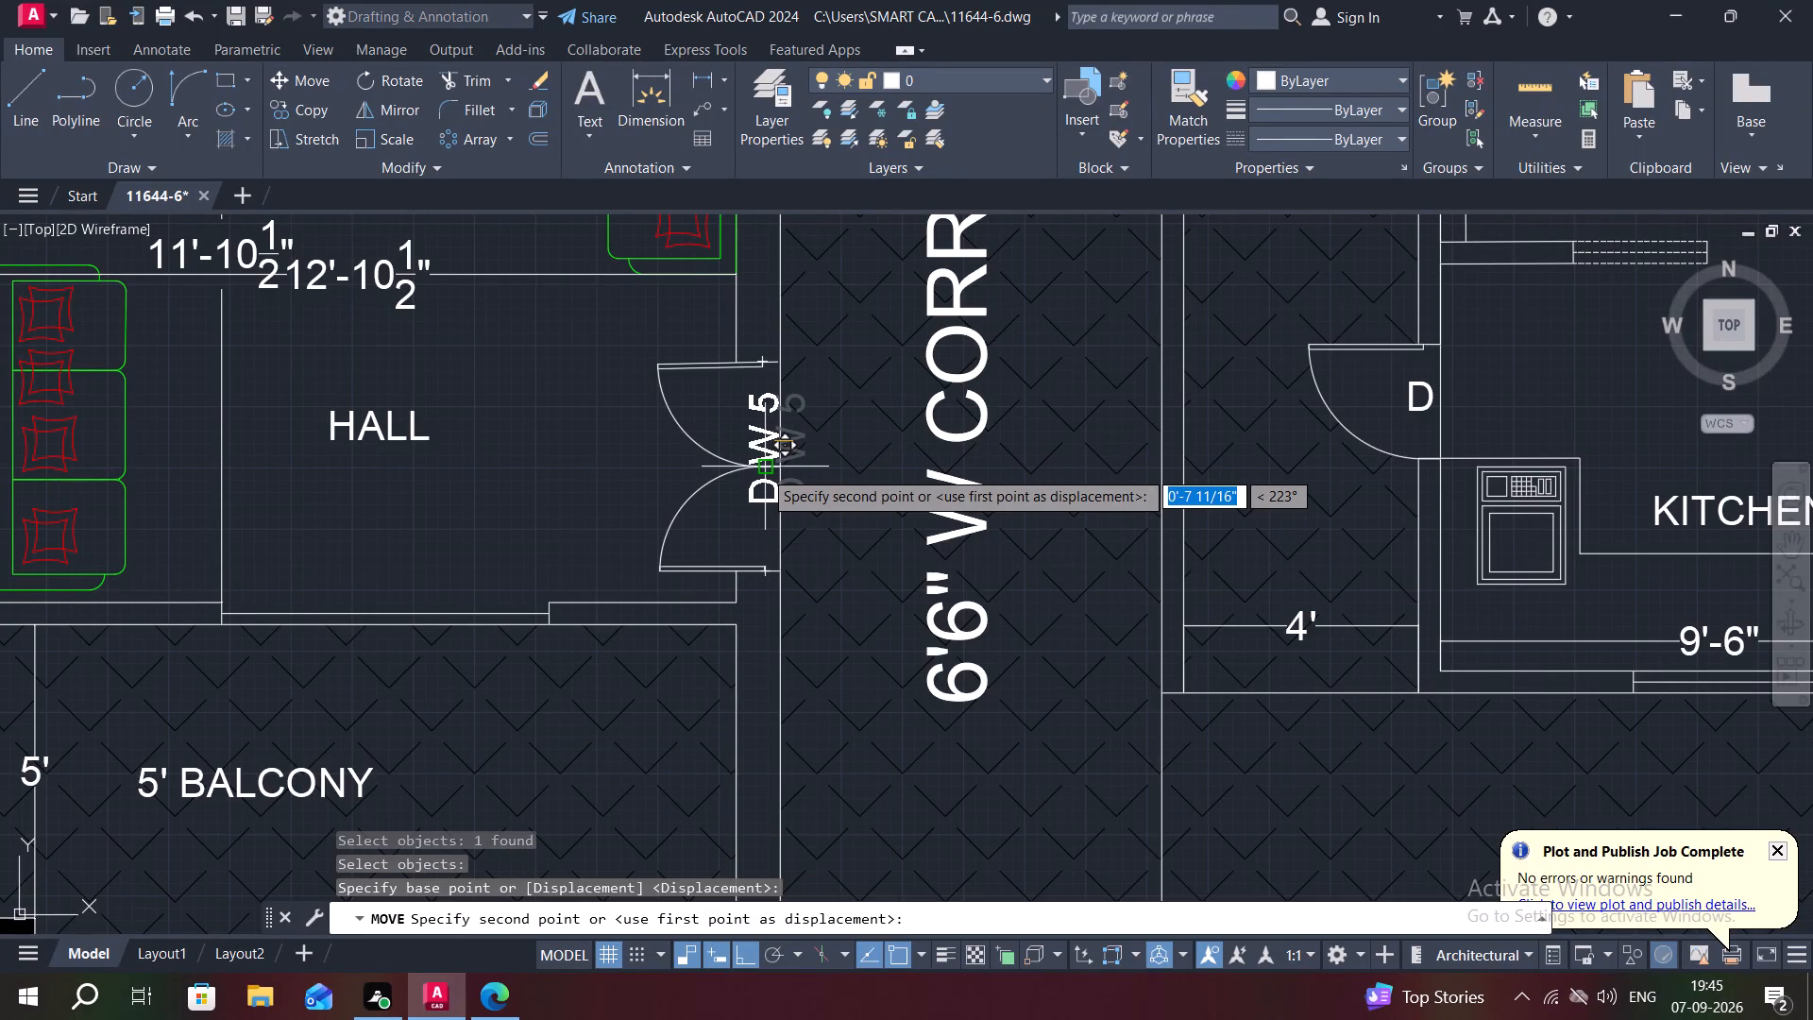
{"action": "key", "text": "F8"}
{"action": "left_click", "coordinate": [763, 470]}
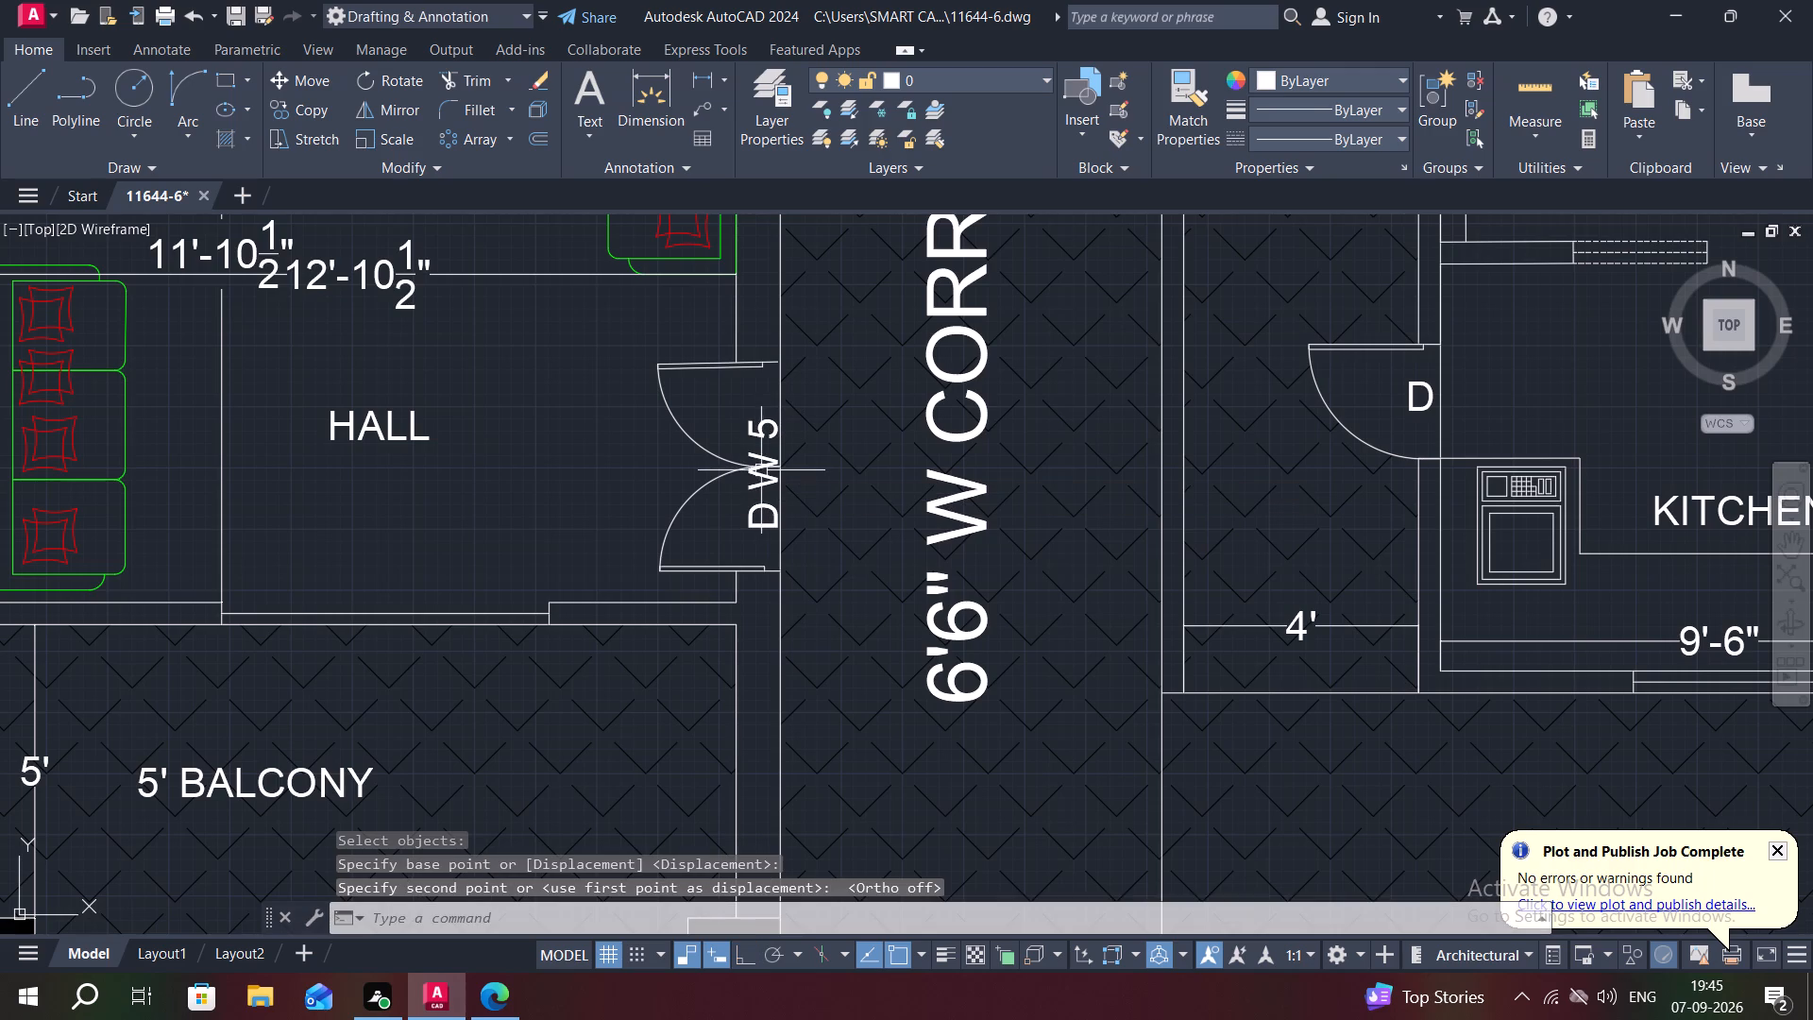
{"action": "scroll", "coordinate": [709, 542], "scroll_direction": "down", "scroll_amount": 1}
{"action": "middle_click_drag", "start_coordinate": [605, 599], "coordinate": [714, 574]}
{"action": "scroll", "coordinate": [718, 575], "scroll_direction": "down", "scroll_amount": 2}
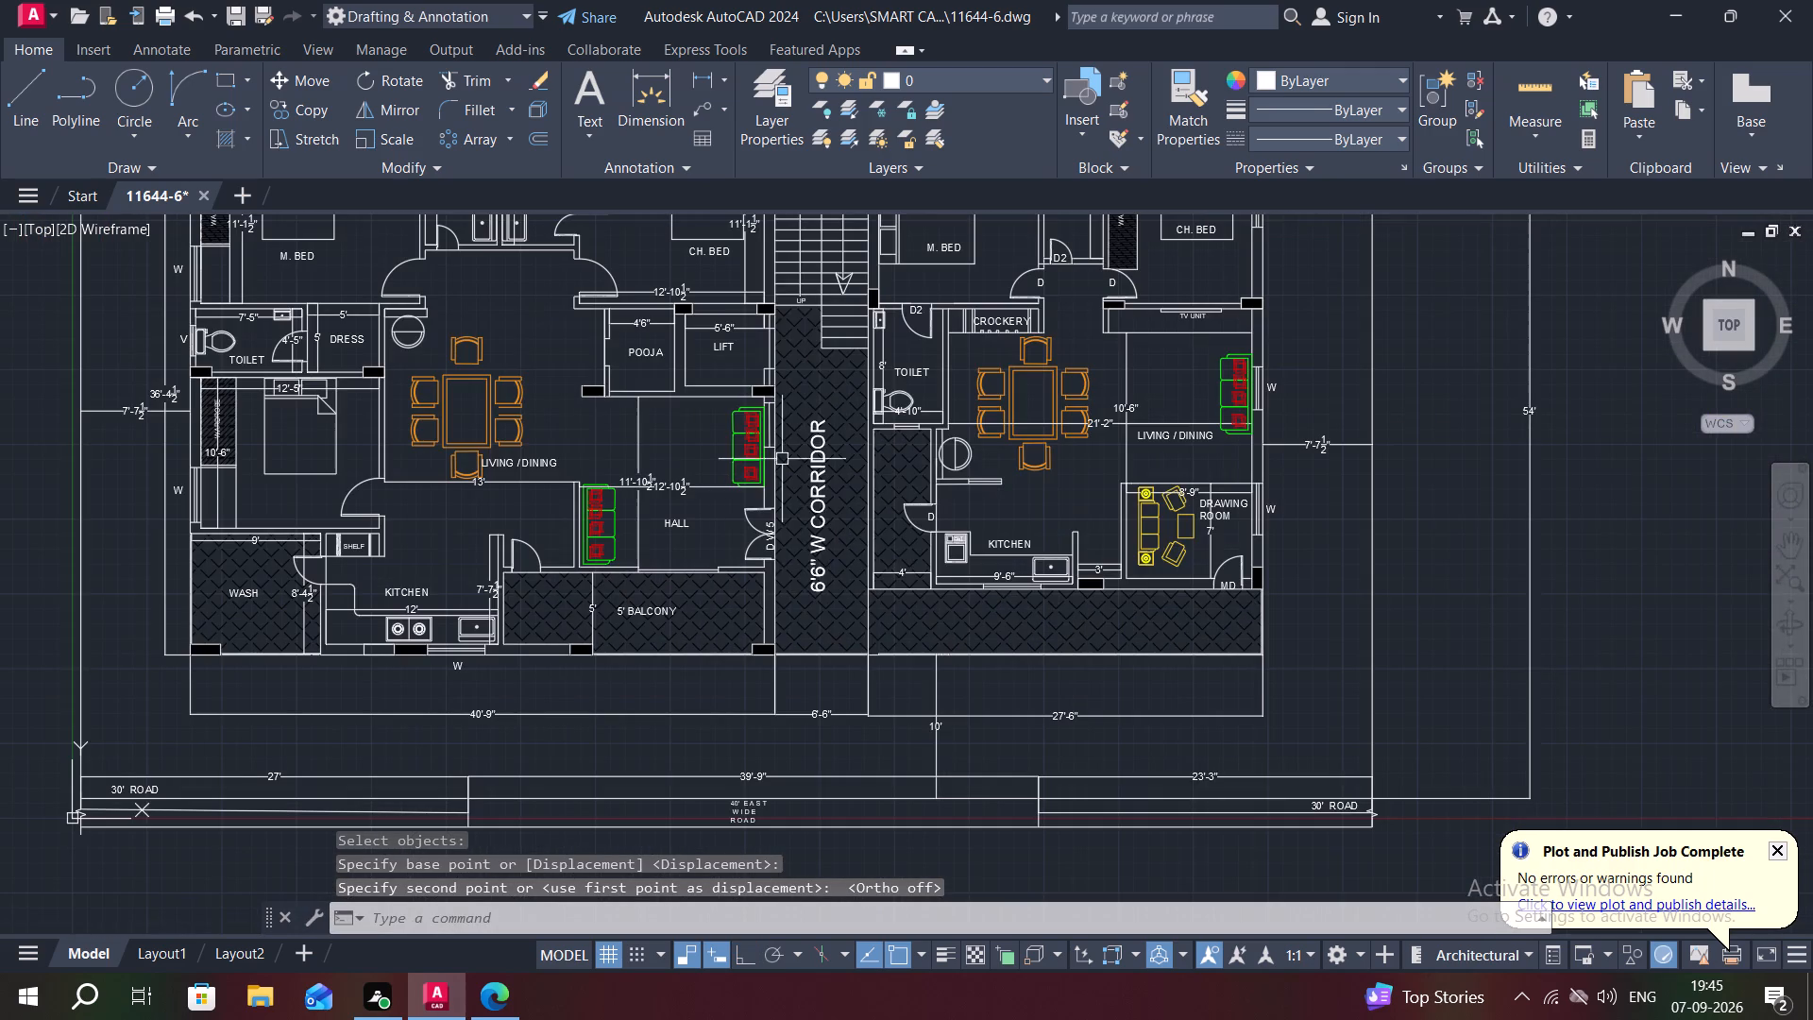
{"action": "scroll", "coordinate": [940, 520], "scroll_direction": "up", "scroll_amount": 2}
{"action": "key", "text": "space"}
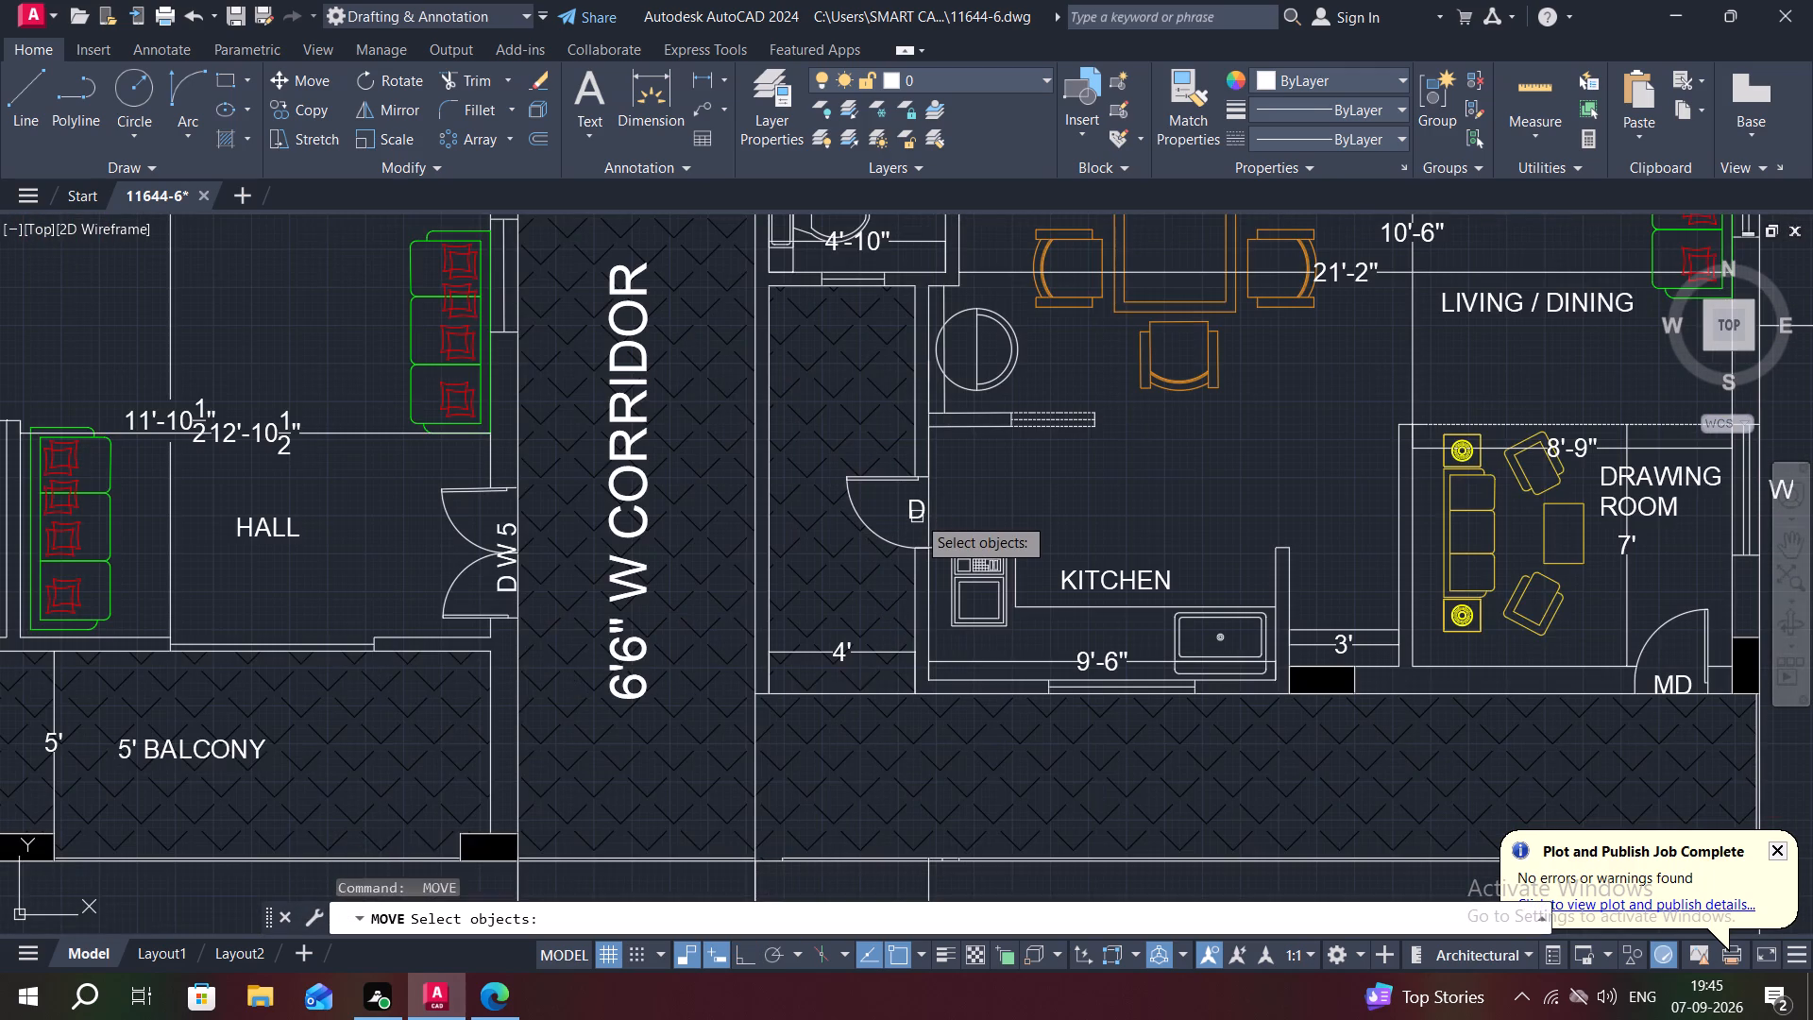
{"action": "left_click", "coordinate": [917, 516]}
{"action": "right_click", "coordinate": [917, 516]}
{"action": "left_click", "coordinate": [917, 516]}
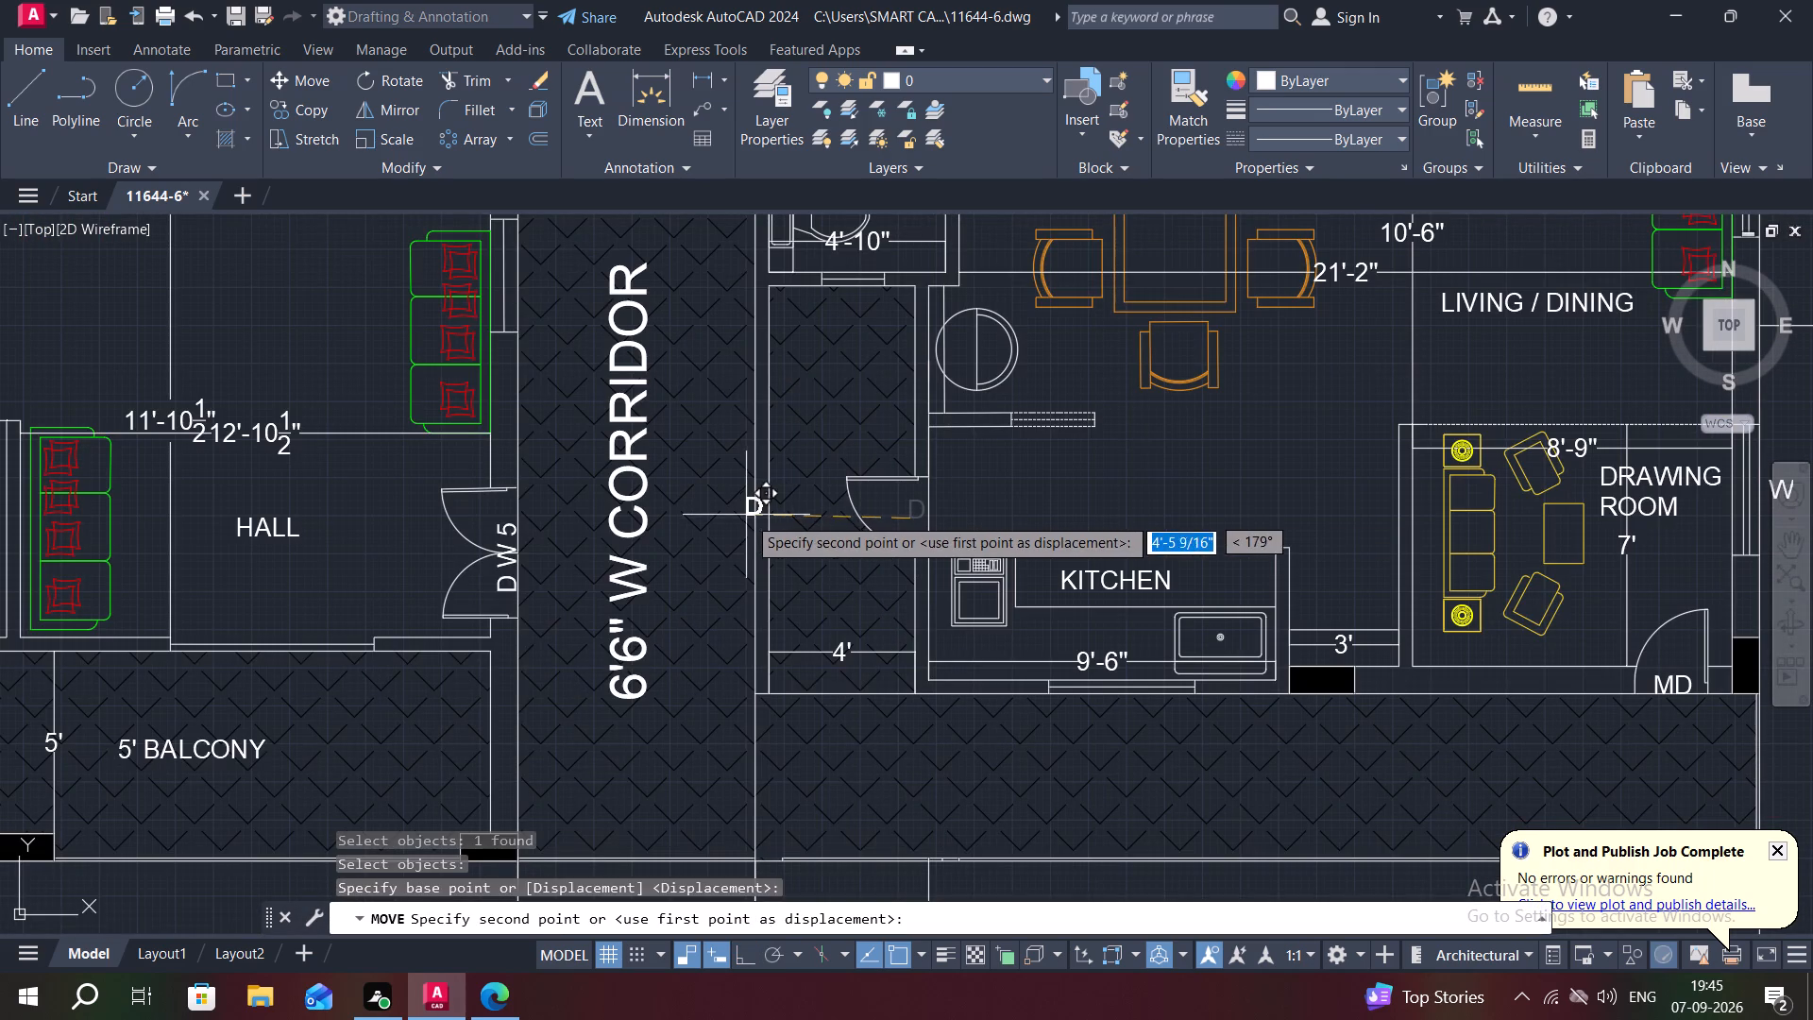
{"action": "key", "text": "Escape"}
Copy the D label from the right-hand flat's kitchen door to the left-hand flat's door opening onto the 5' balcony.
{"action": "key", "text": "c"}
{"action": "key", "text": "o"}
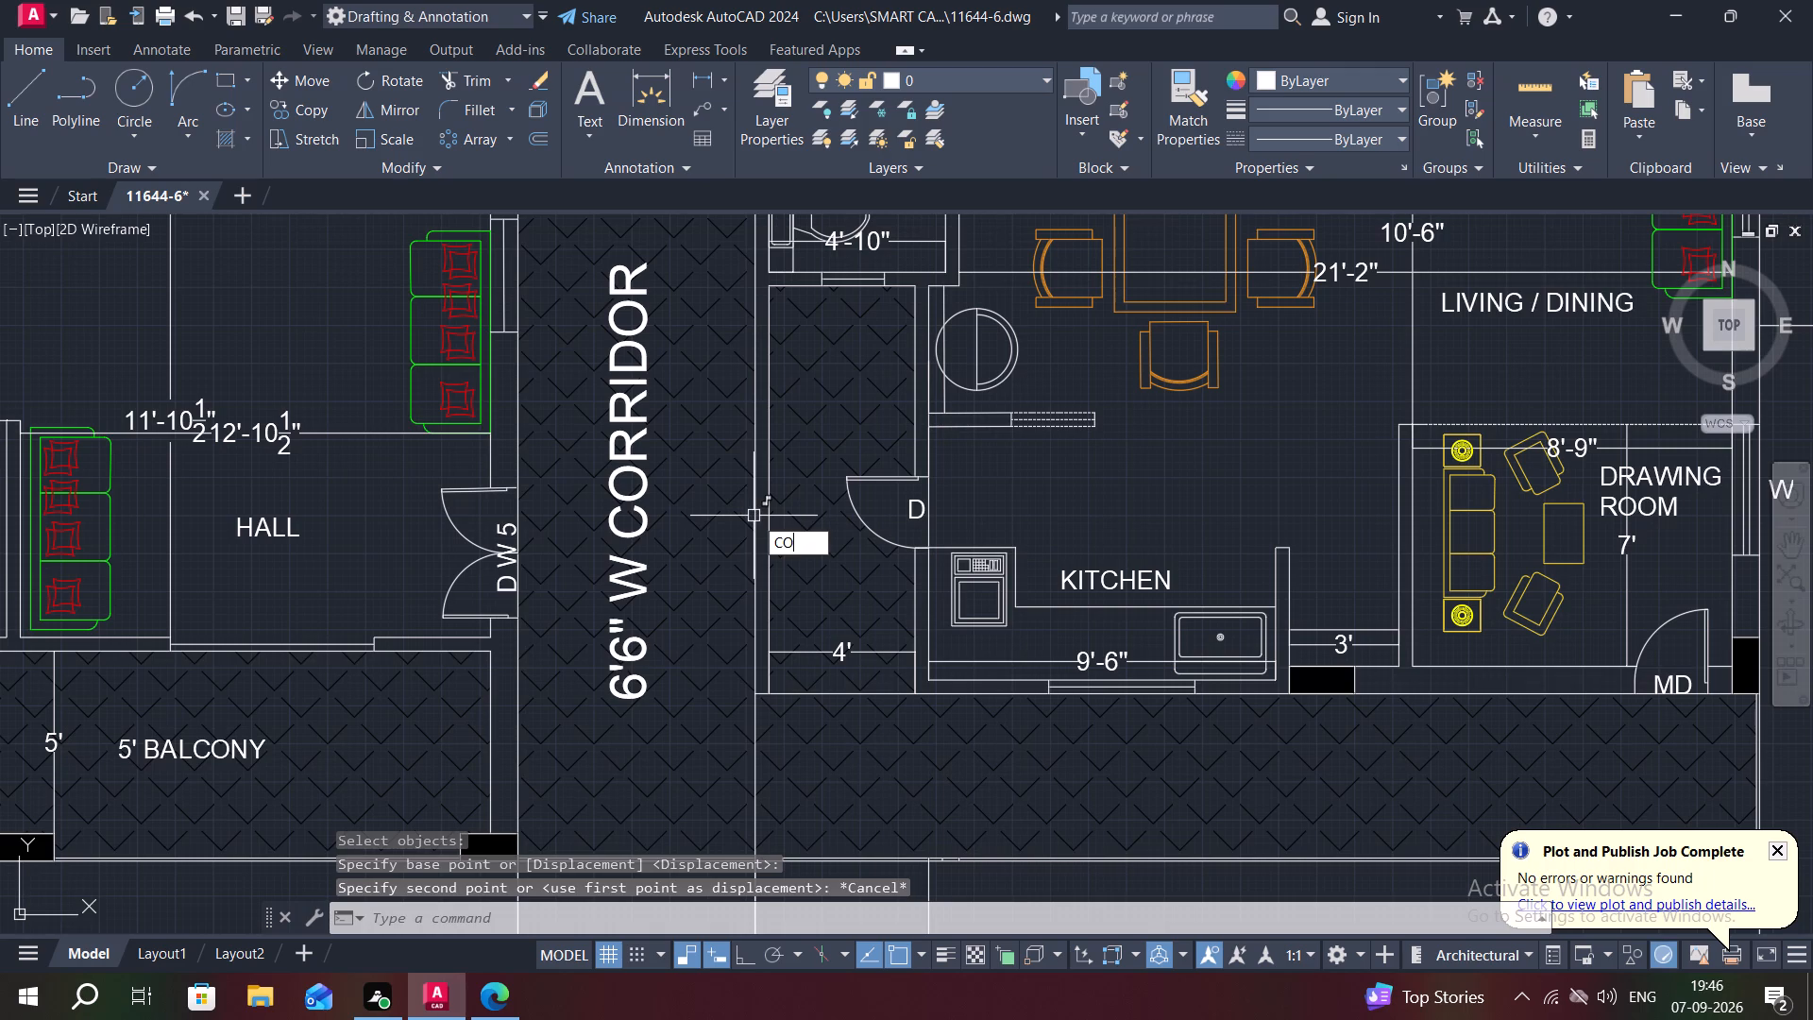
{"action": "key", "text": "space"}
{"action": "left_click", "coordinate": [918, 509]}
{"action": "right_click", "coordinate": [917, 510]}
{"action": "left_click", "coordinate": [917, 510]}
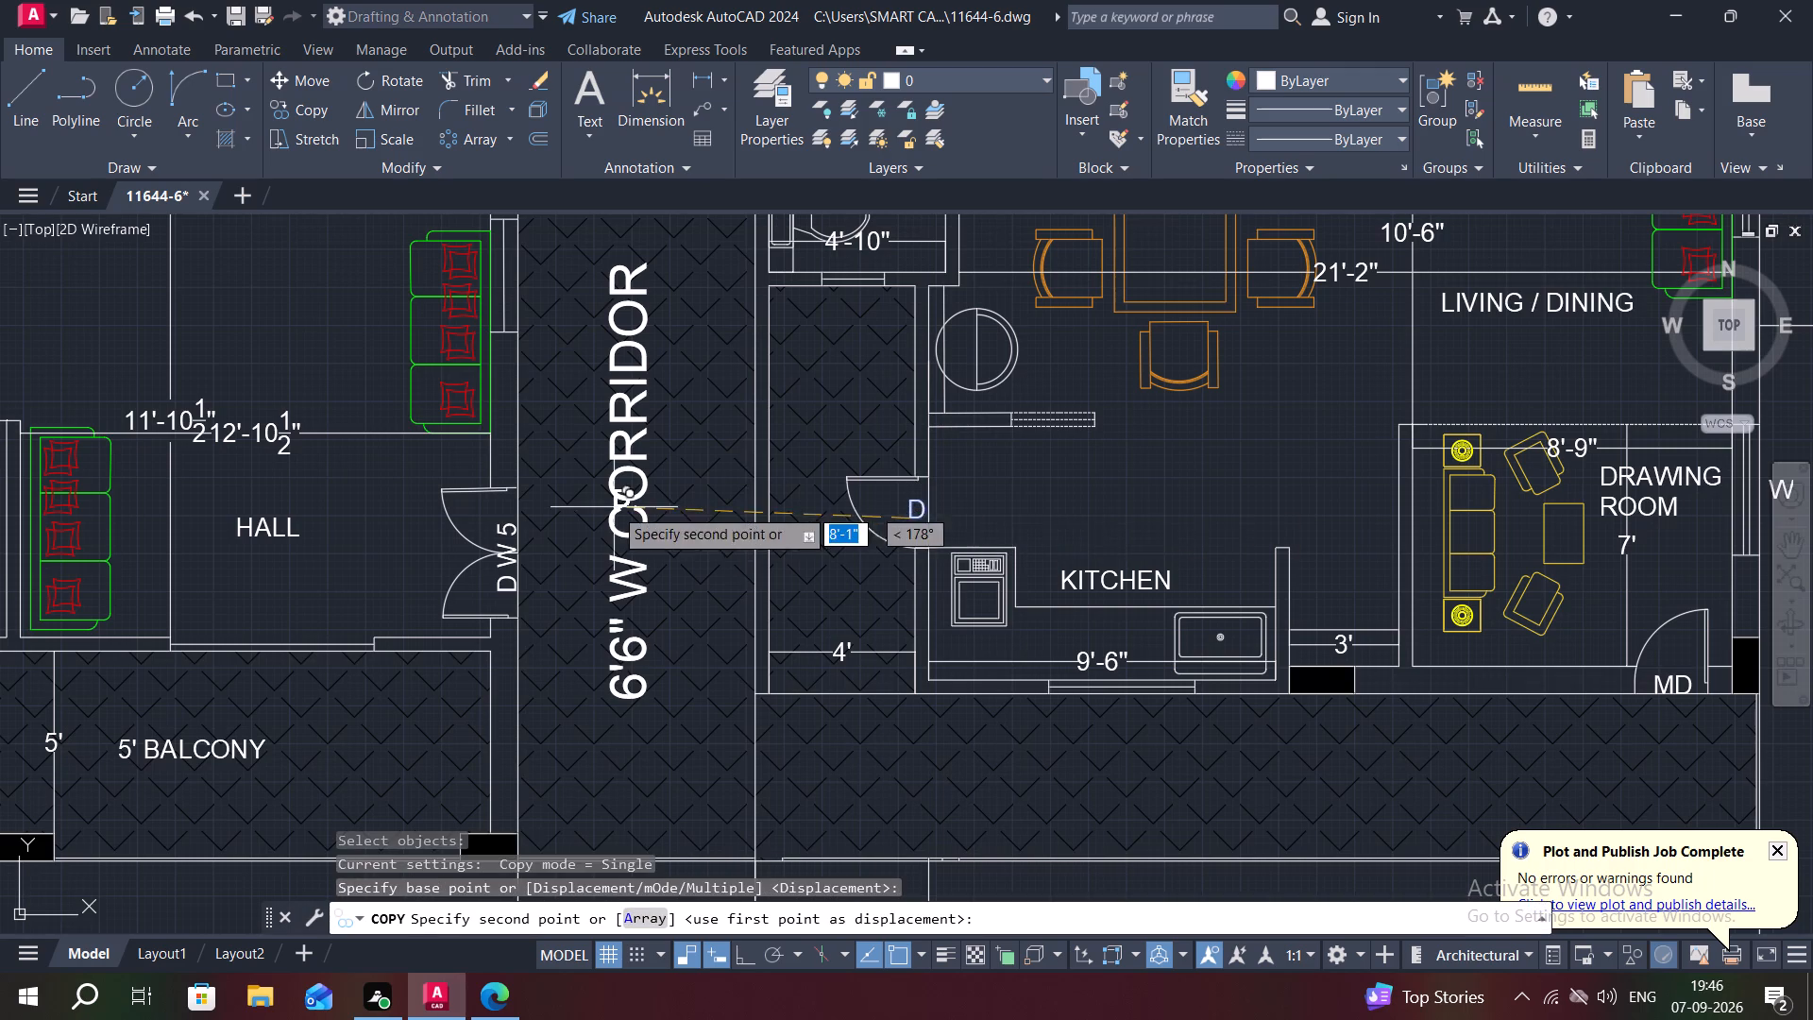
{"action": "middle_click_drag", "start_coordinate": [614, 507], "coordinate": [1016, 511]}
{"action": "scroll", "coordinate": [1176, 558], "scroll_direction": "down", "scroll_amount": 1}
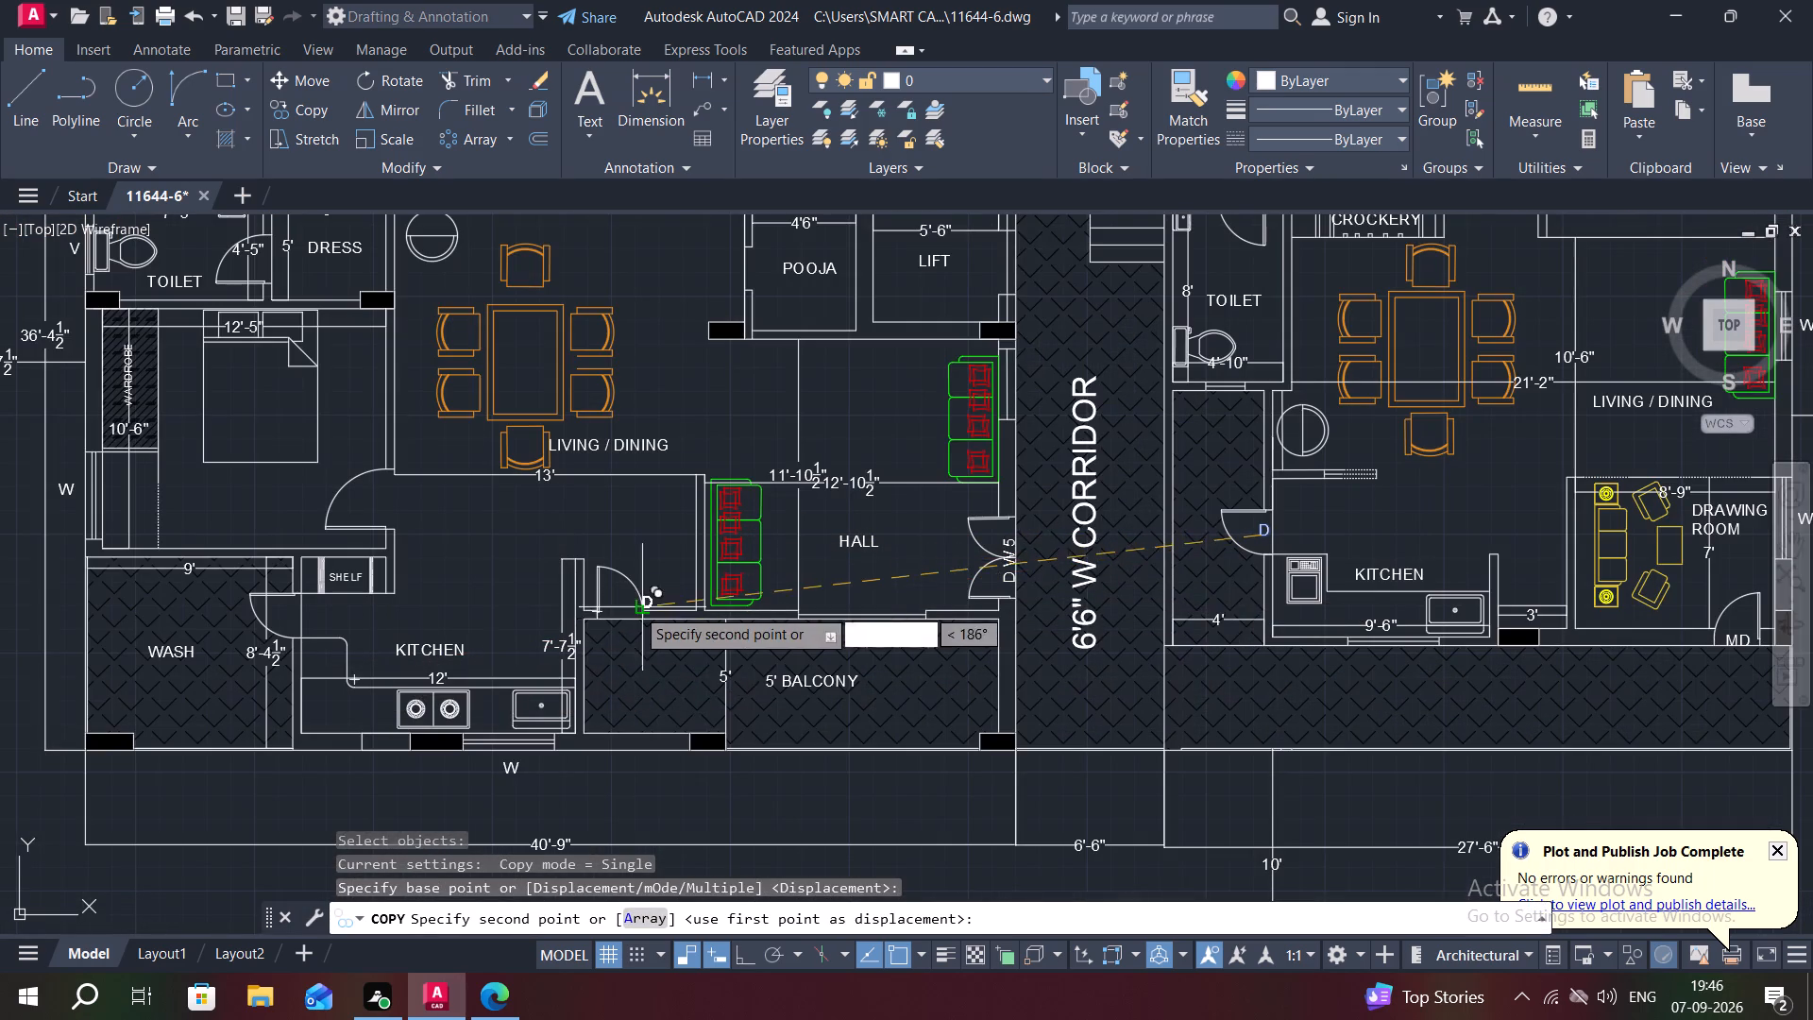
{"action": "scroll", "coordinate": [620, 615], "scroll_direction": "up", "scroll_amount": 2}
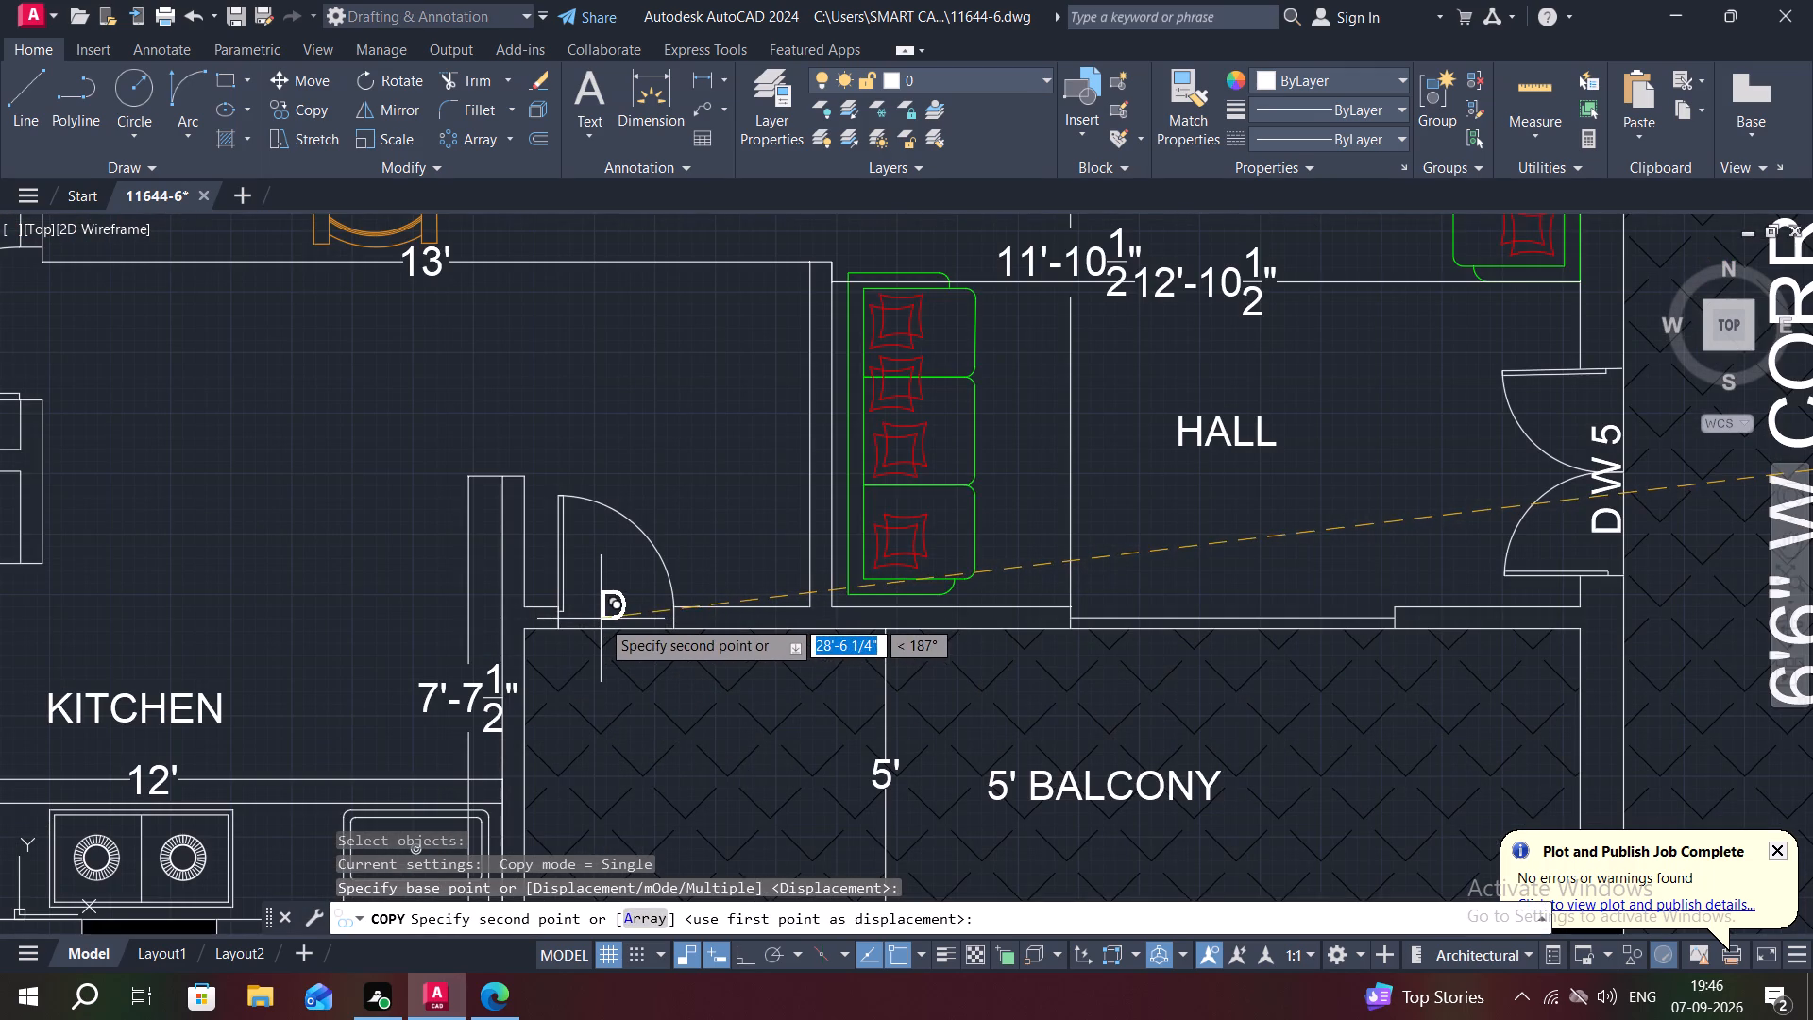
{"action": "left_click", "coordinate": [601, 619]}
Copy the D label from the balcony door to the CH. BED door above the pooja room in the left-hand flat.
{"action": "key", "text": "space"}
{"action": "left_click", "coordinate": [603, 609]}
{"action": "right_click", "coordinate": [603, 609]}
{"action": "left_click", "coordinate": [603, 609]}
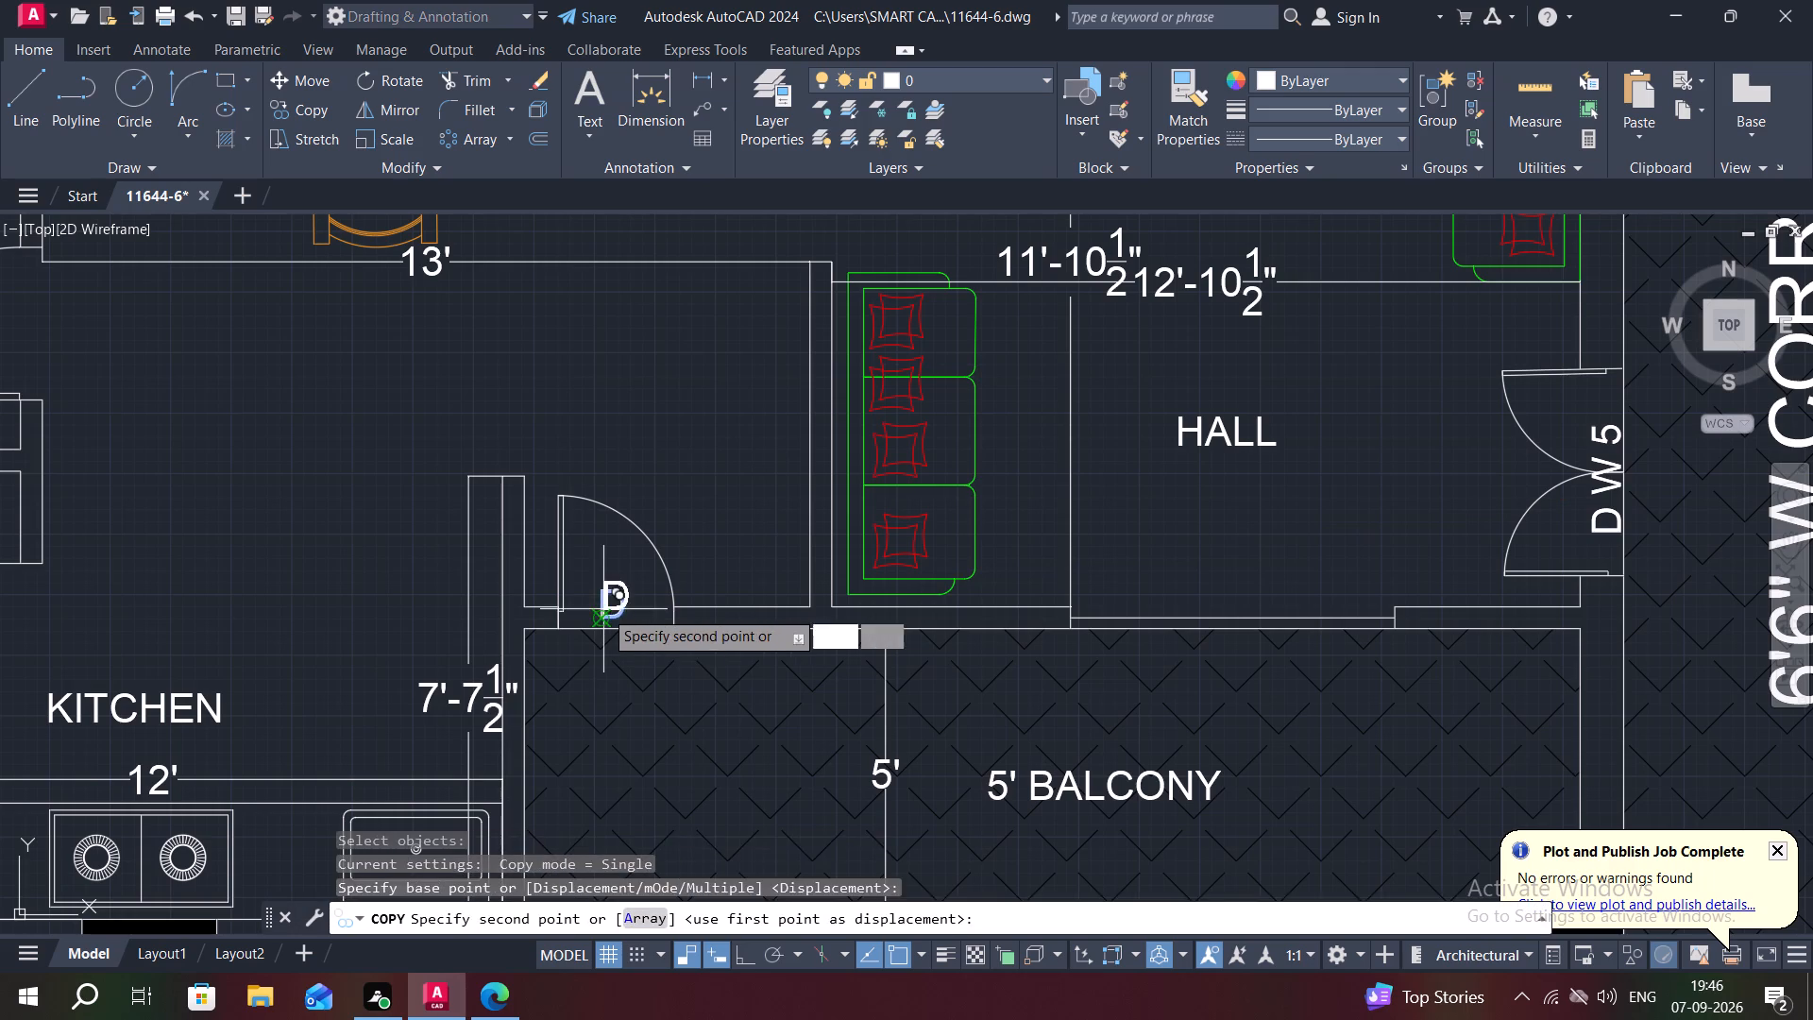
{"action": "middle_click_drag", "start_coordinate": [609, 532], "coordinate": [636, 937]}
{"action": "scroll", "coordinate": [640, 920], "scroll_direction": "down", "scroll_amount": 2}
{"action": "scroll", "coordinate": [757, 682], "scroll_direction": "down", "scroll_amount": 2}
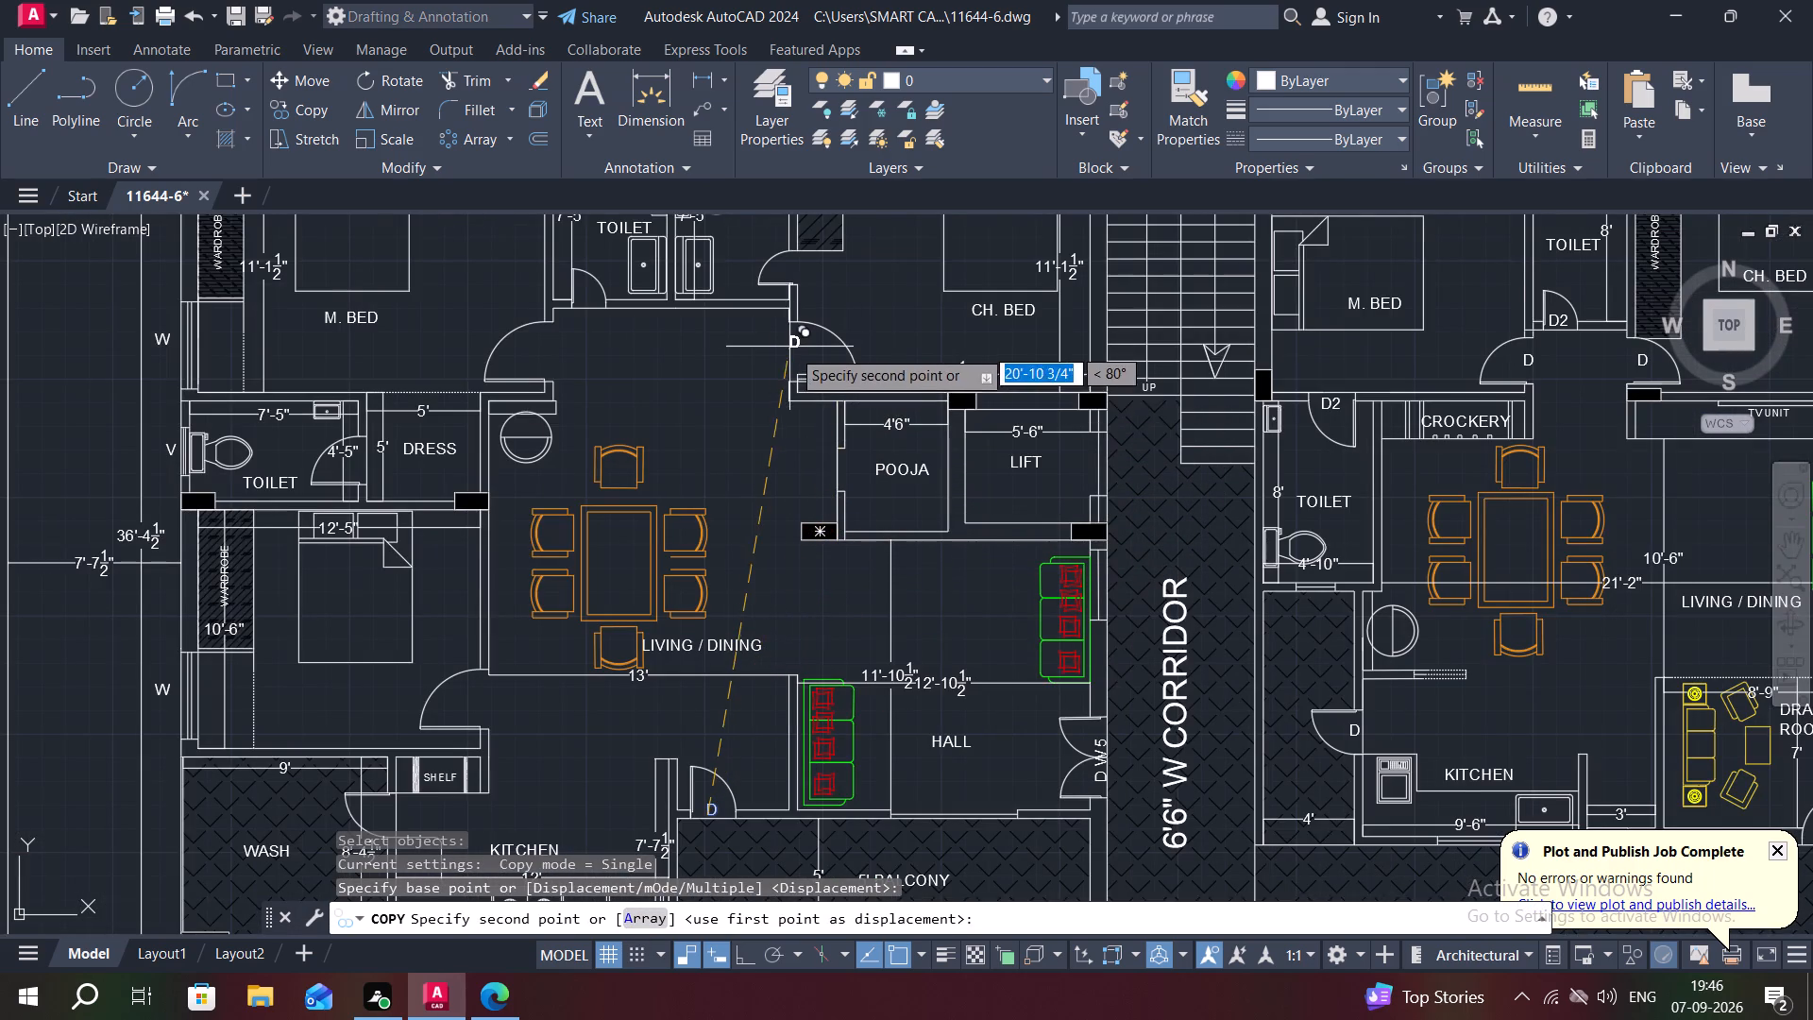
{"action": "scroll", "coordinate": [797, 353], "scroll_direction": "up", "scroll_amount": 3}
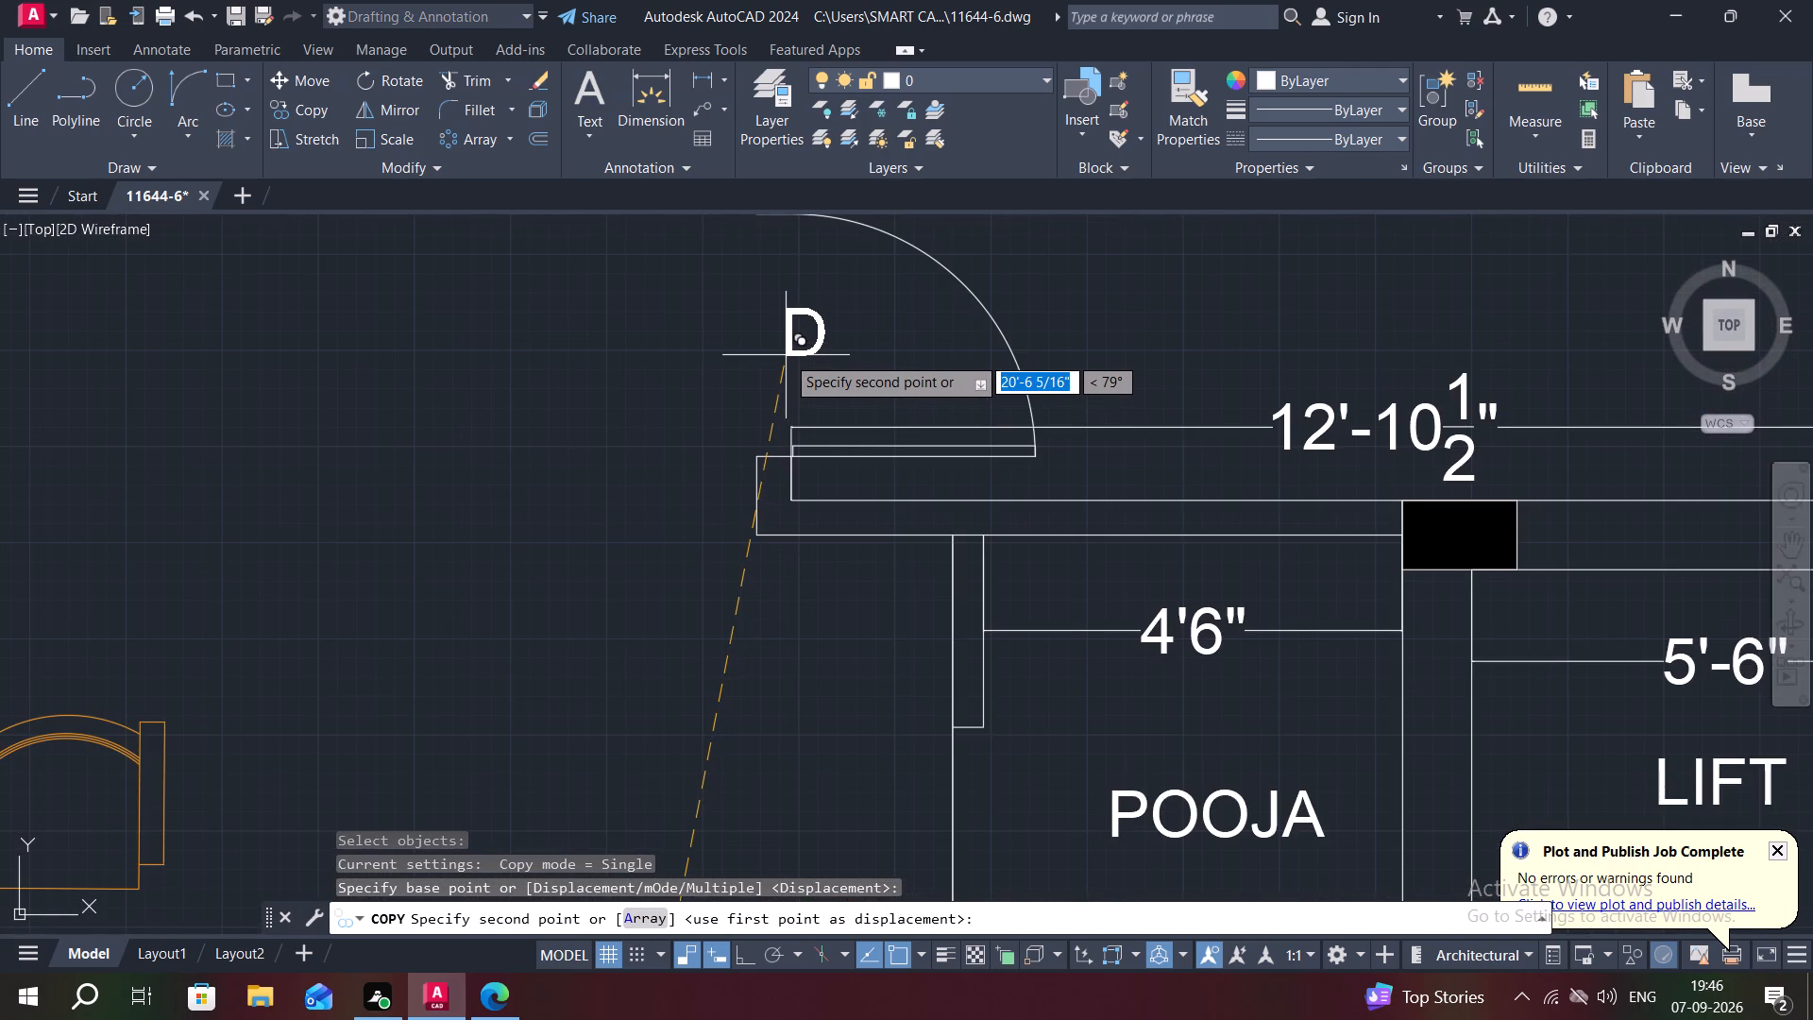
{"action": "left_click", "coordinate": [786, 355]}
Copy the D label from the CH. BED door straight across to the M. BED door in the left-hand flat.
{"action": "key", "text": "space"}
{"action": "left_click", "coordinate": [790, 346]}
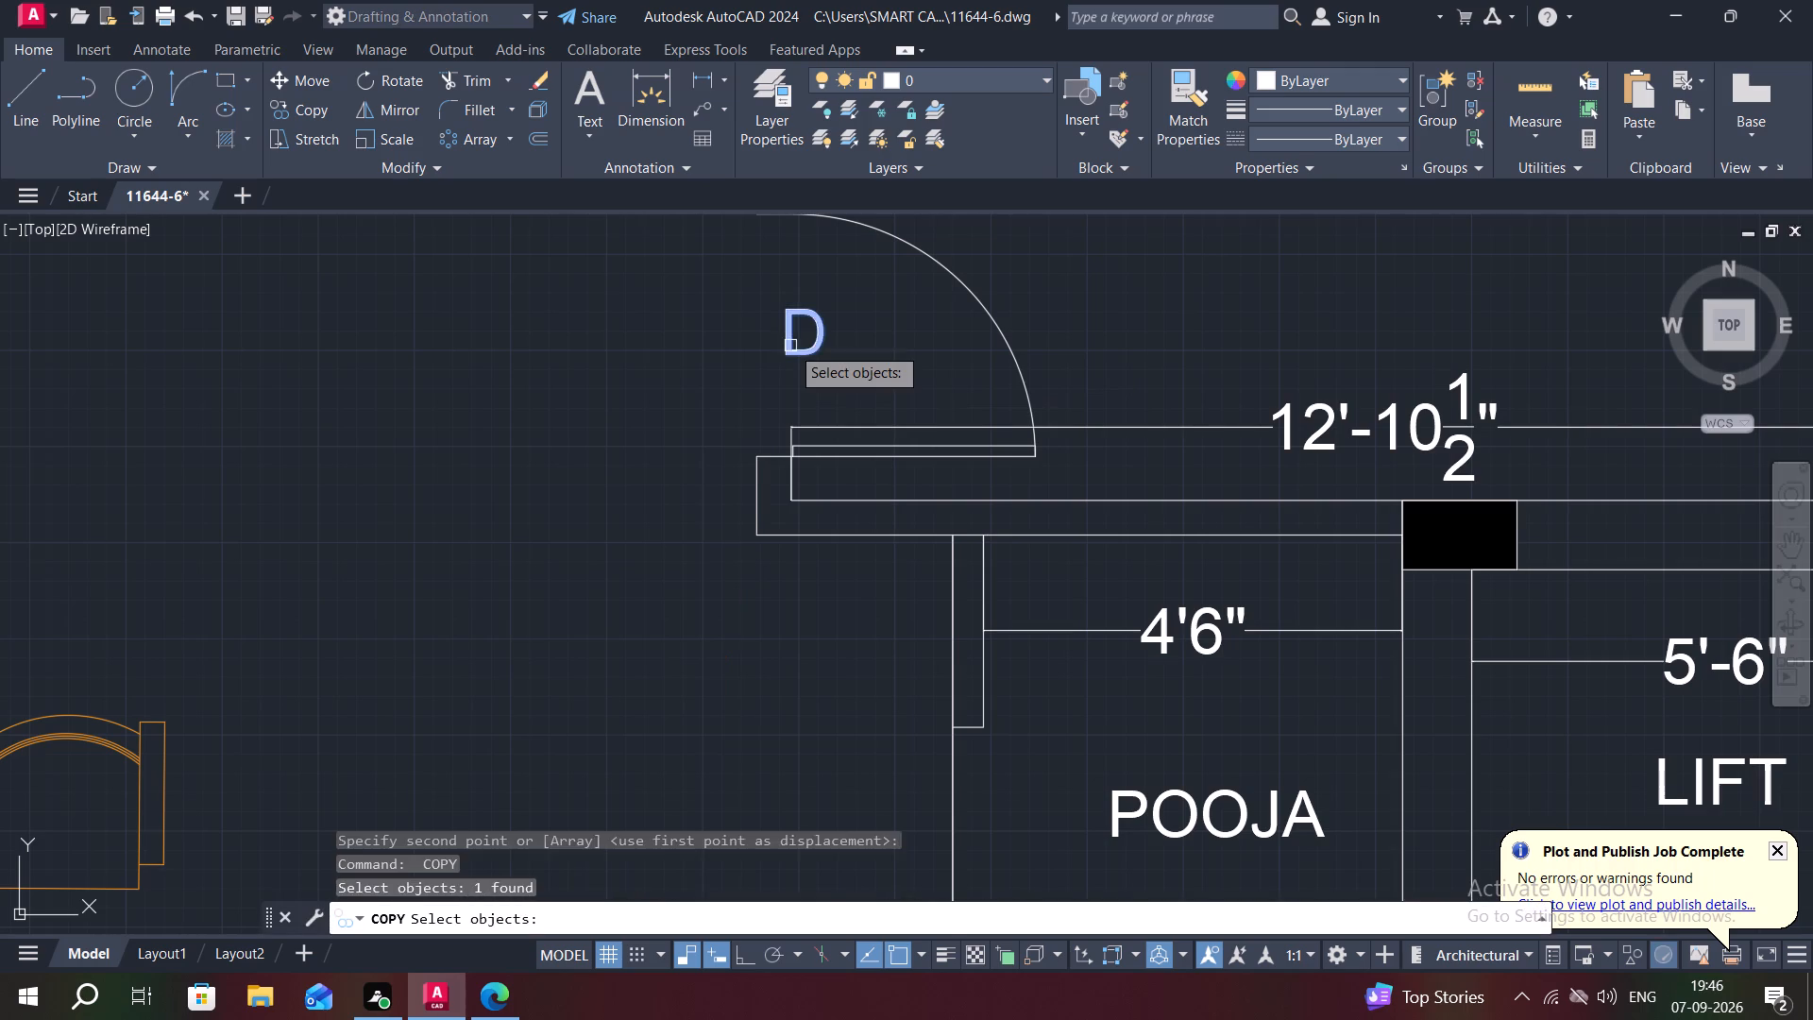
{"action": "right_click", "coordinate": [790, 346]}
{"action": "left_click", "coordinate": [790, 346]}
{"action": "middle_click_drag", "start_coordinate": [630, 370], "coordinate": [1312, 424]}
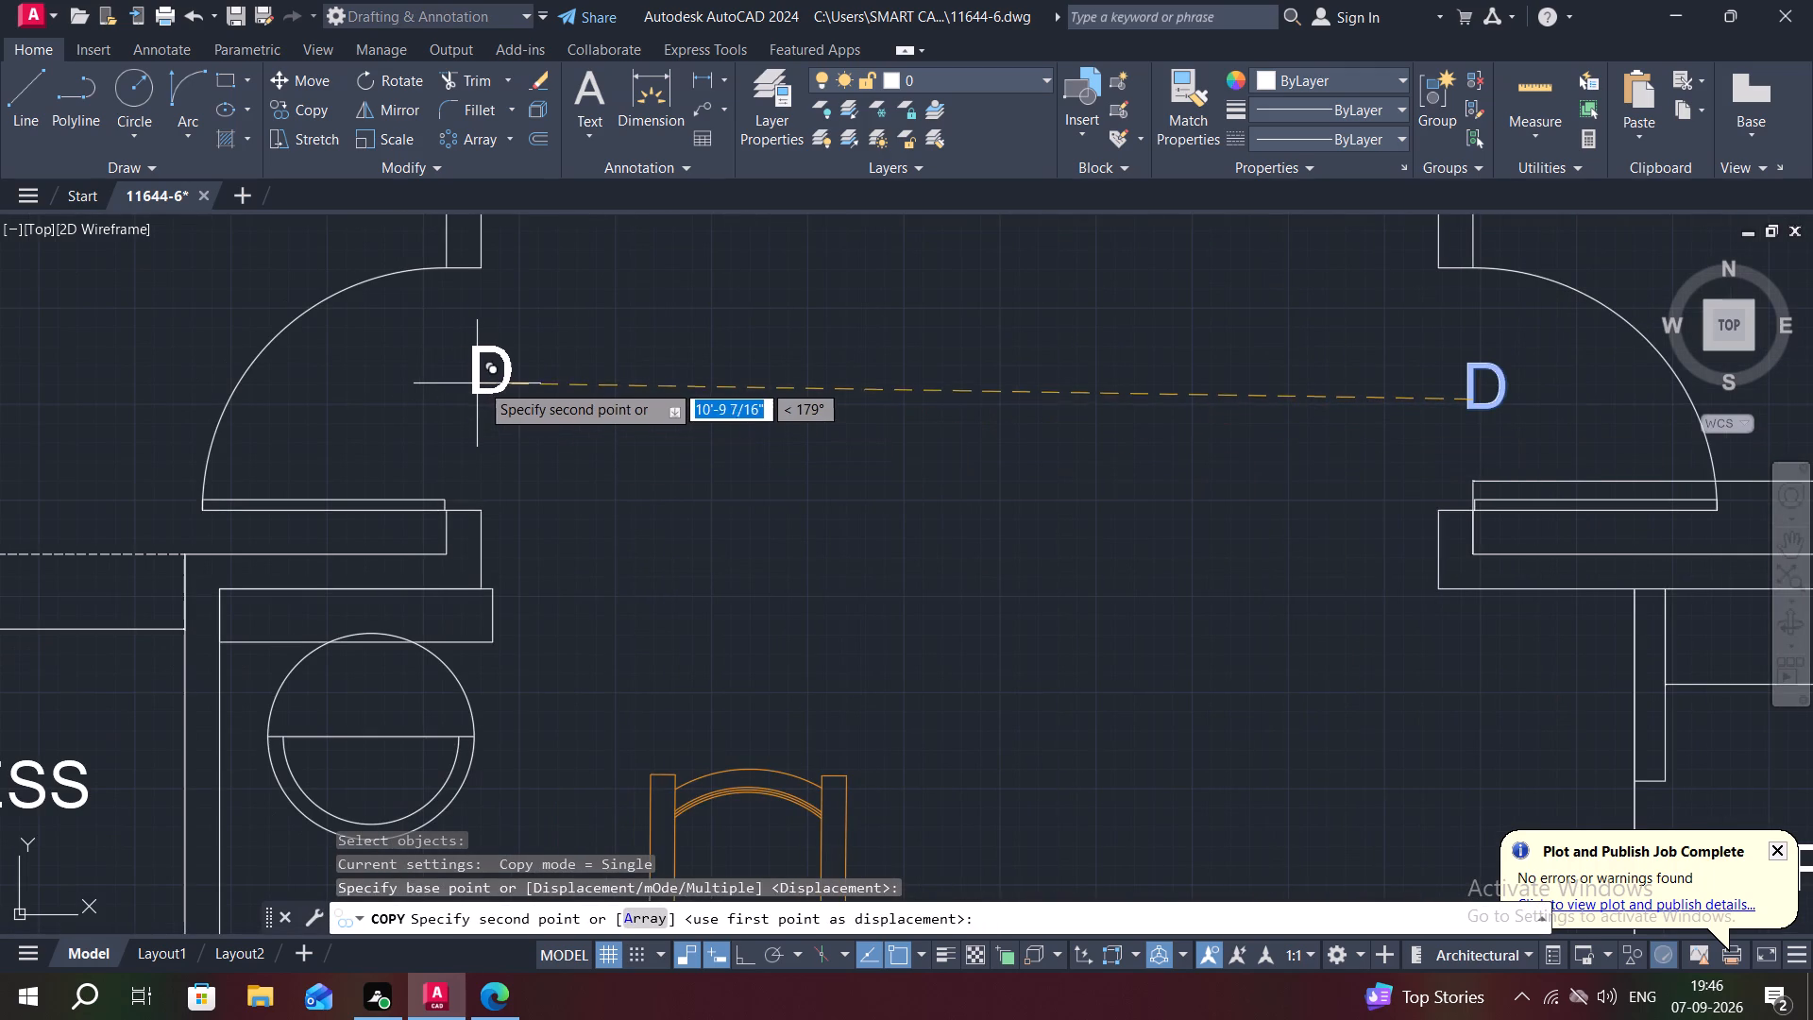
{"action": "key", "text": "F8"}
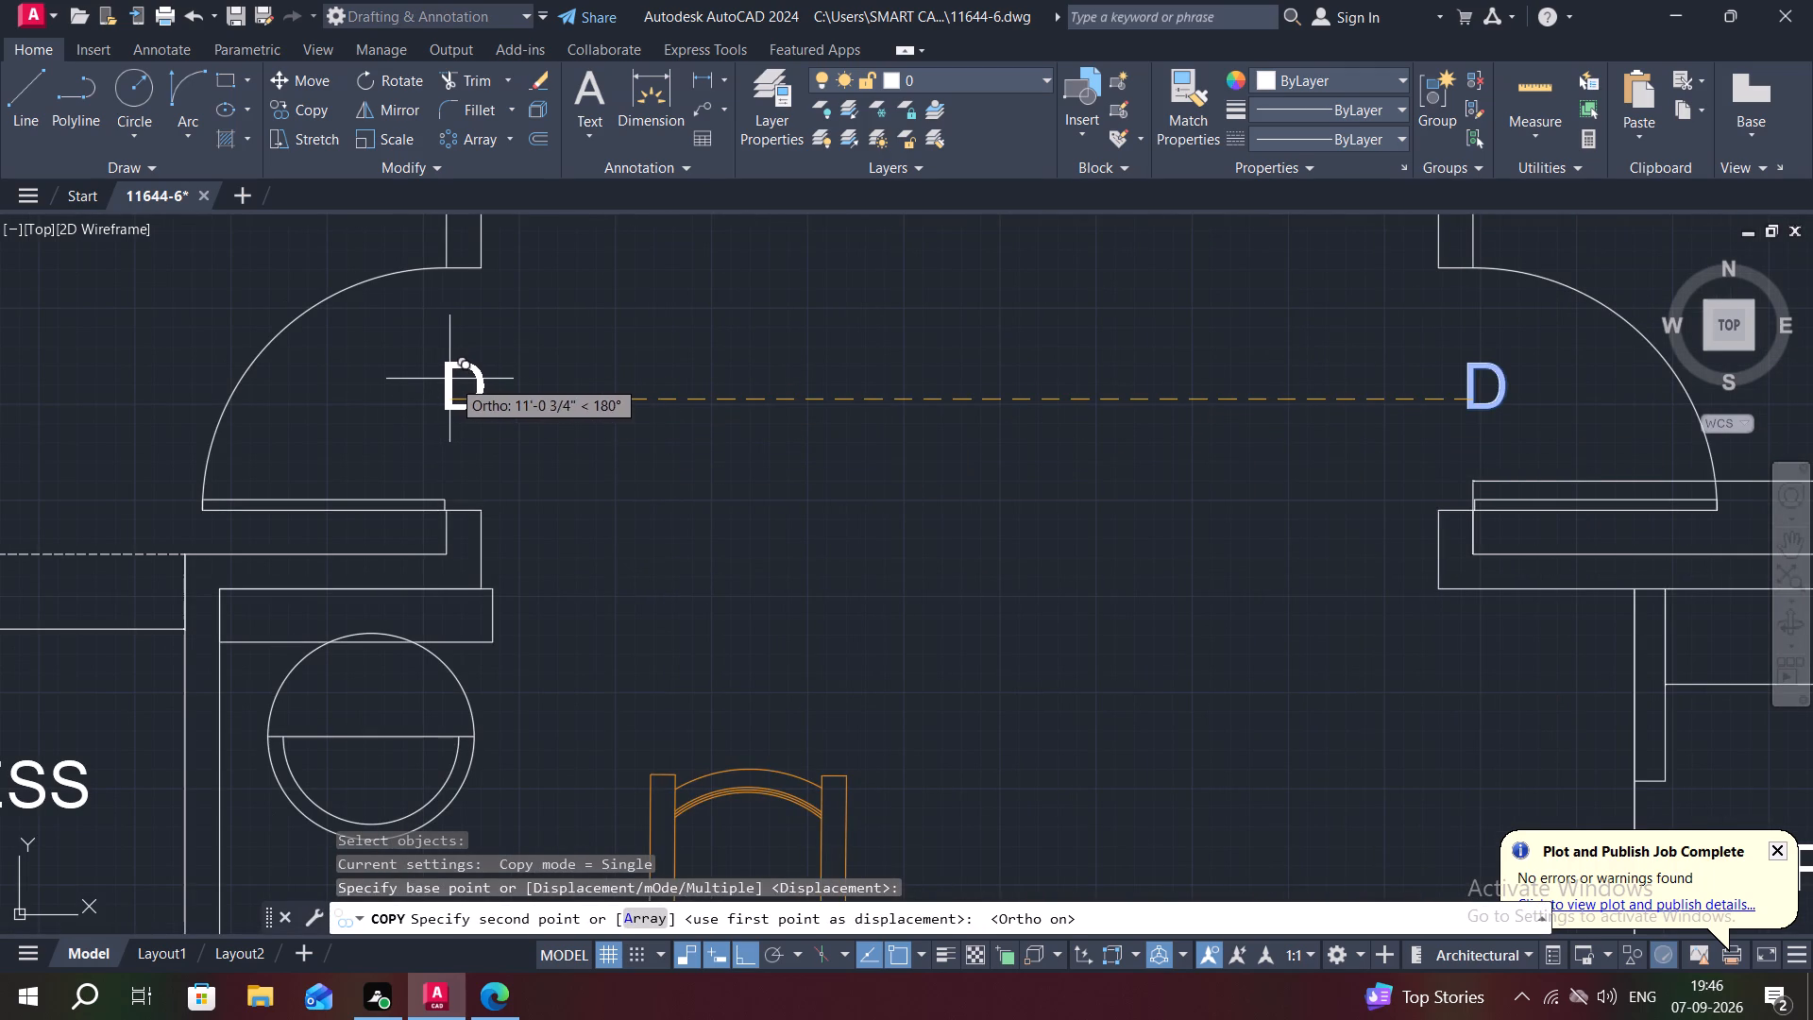
{"action": "left_click", "coordinate": [442, 379]}
Copy the D label from the M. BED door to the door of the lower-left bedroom above the shelf.
{"action": "key", "text": "space"}
{"action": "left_click", "coordinate": [439, 381]}
{"action": "right_click", "coordinate": [438, 381]}
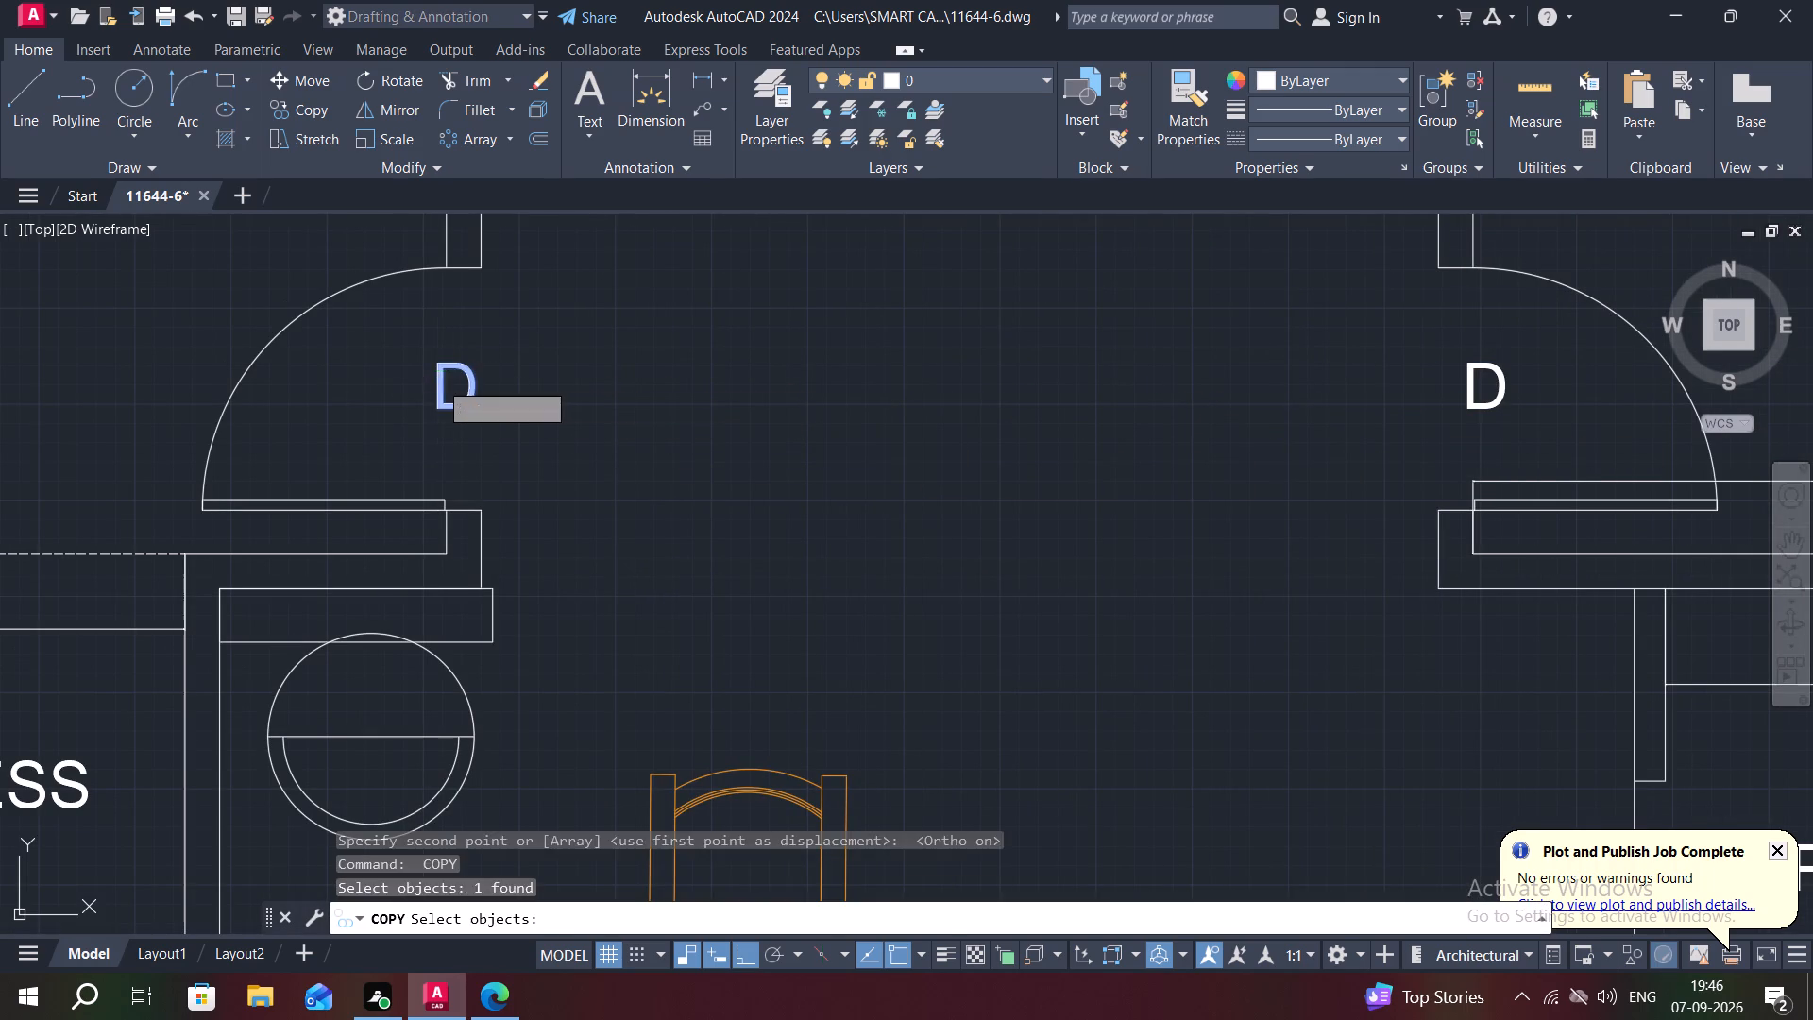
{"action": "left_click", "coordinate": [438, 381]}
{"action": "middle_click_drag", "start_coordinate": [482, 341], "coordinate": [488, 589]}
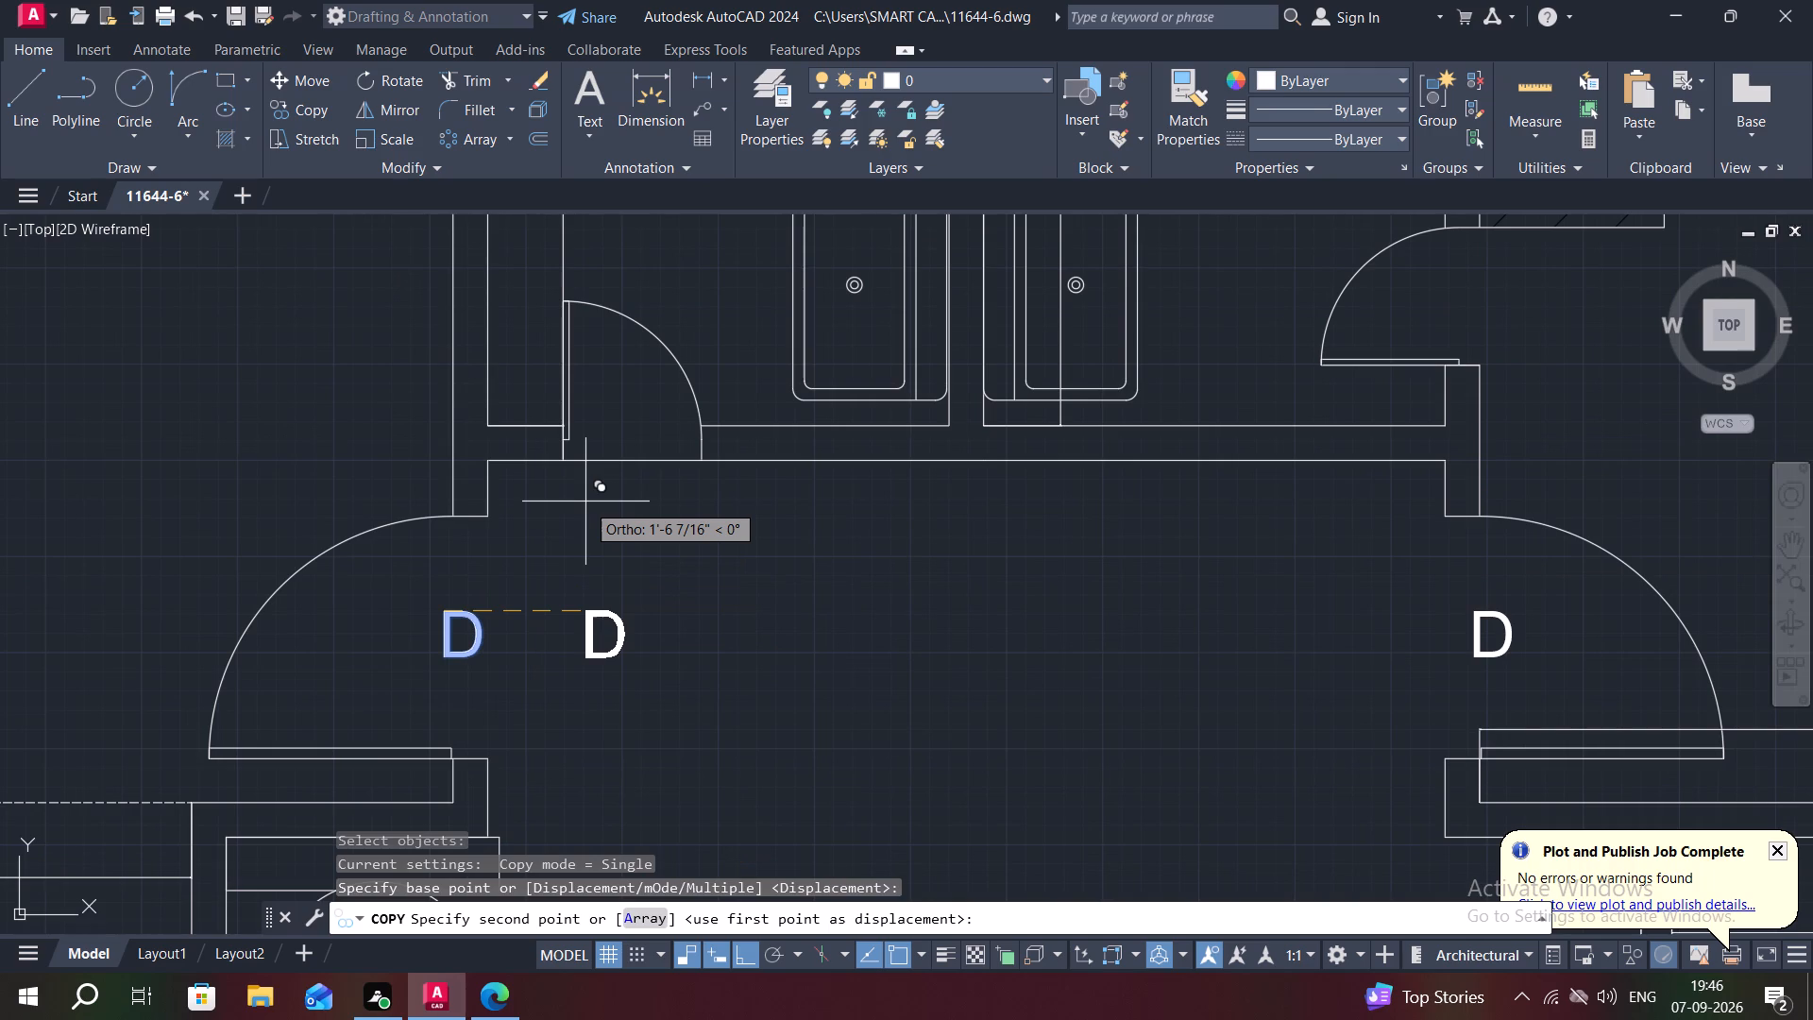
{"action": "key", "text": "F8"}
{"action": "scroll", "coordinate": [596, 427], "scroll_direction": "up", "scroll_amount": 2}
{"action": "scroll", "coordinate": [596, 427], "scroll_direction": "down", "scroll_amount": 1}
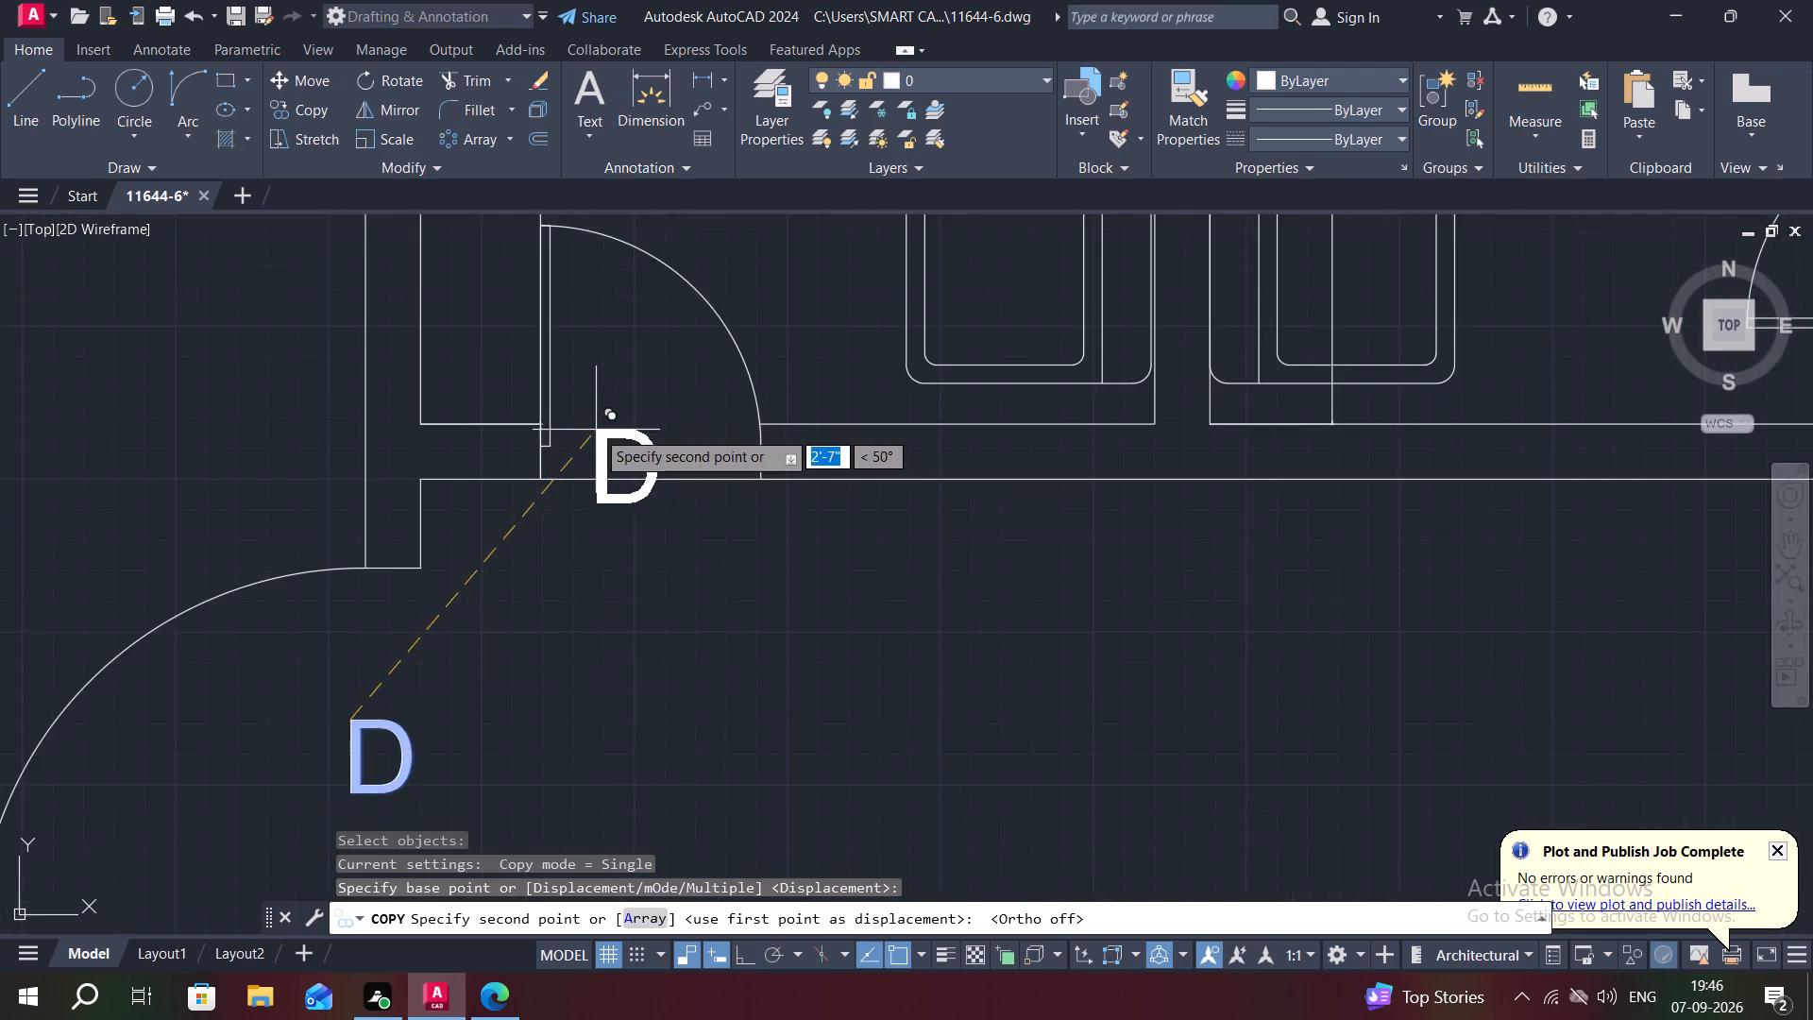
{"action": "scroll", "coordinate": [596, 430], "scroll_direction": "down", "scroll_amount": 2}
{"action": "middle_click_drag", "start_coordinate": [1103, 335], "coordinate": [1104, 398]}
{"action": "middle_click_drag", "start_coordinate": [678, 732], "coordinate": [839, 391]}
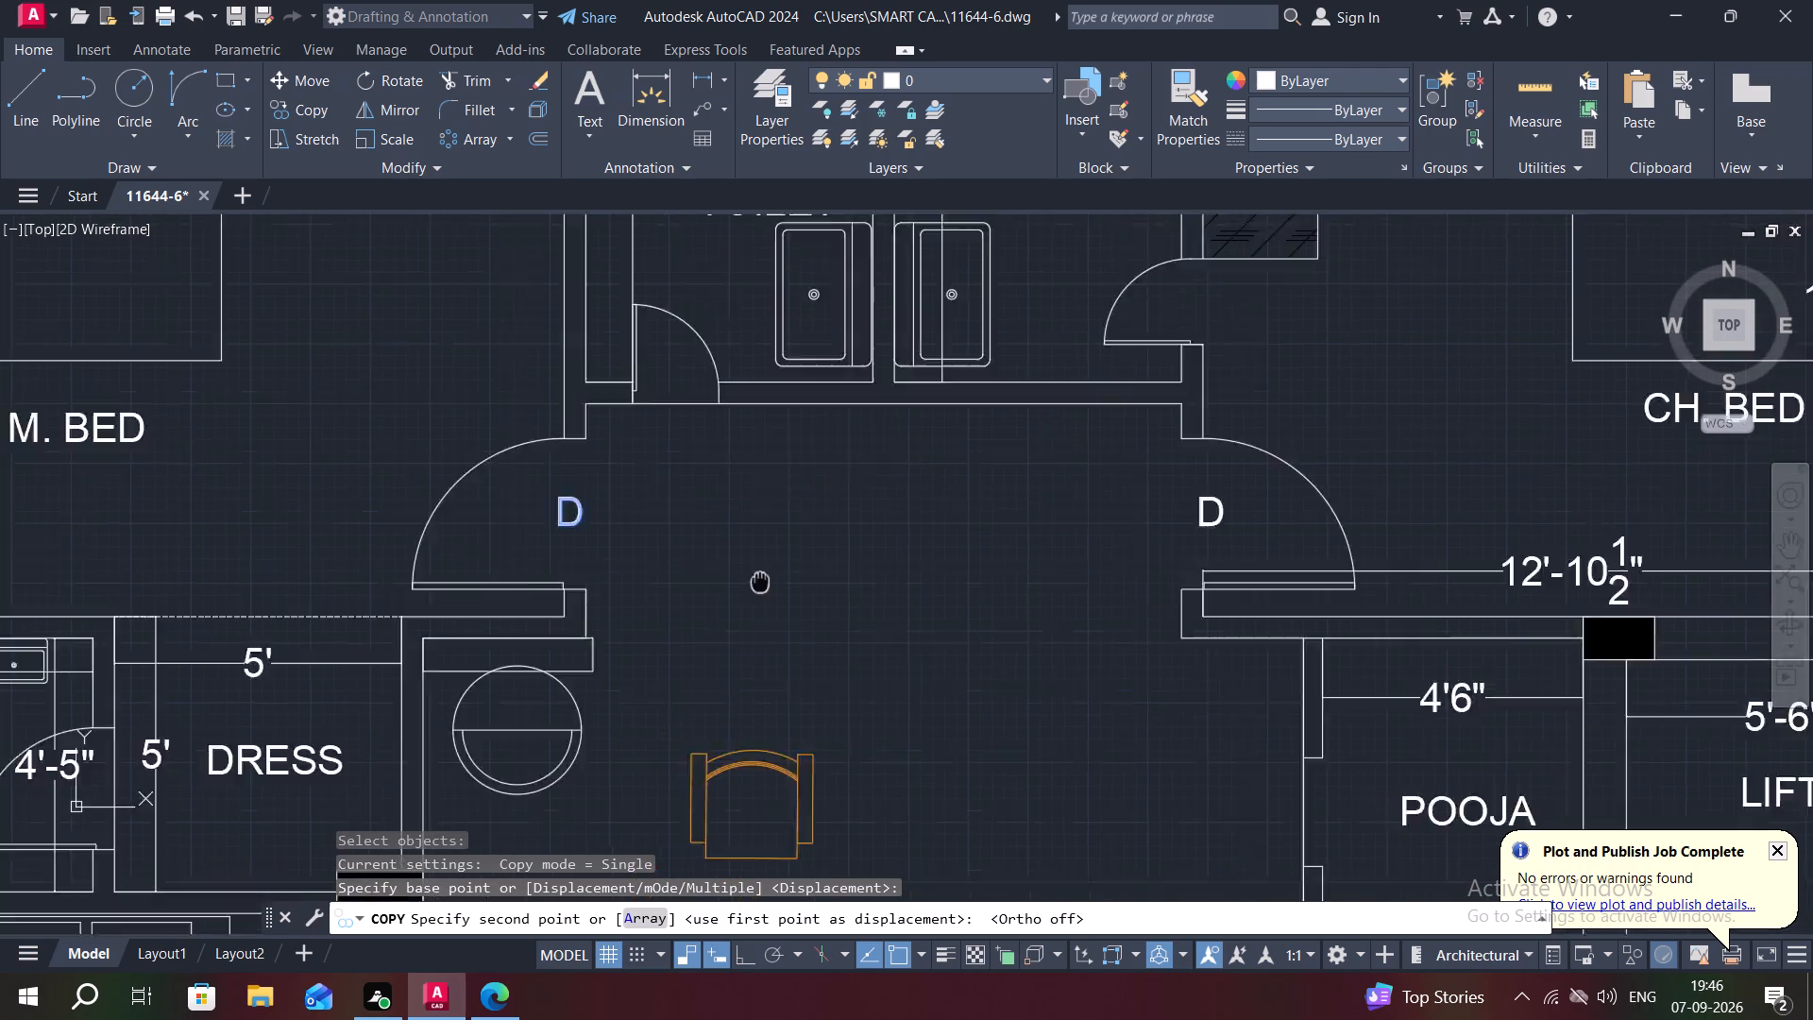
{"action": "middle_click_drag", "start_coordinate": [839, 391], "coordinate": [879, 300]}
{"action": "scroll", "coordinate": [791, 469], "scroll_direction": "down", "scroll_amount": 3}
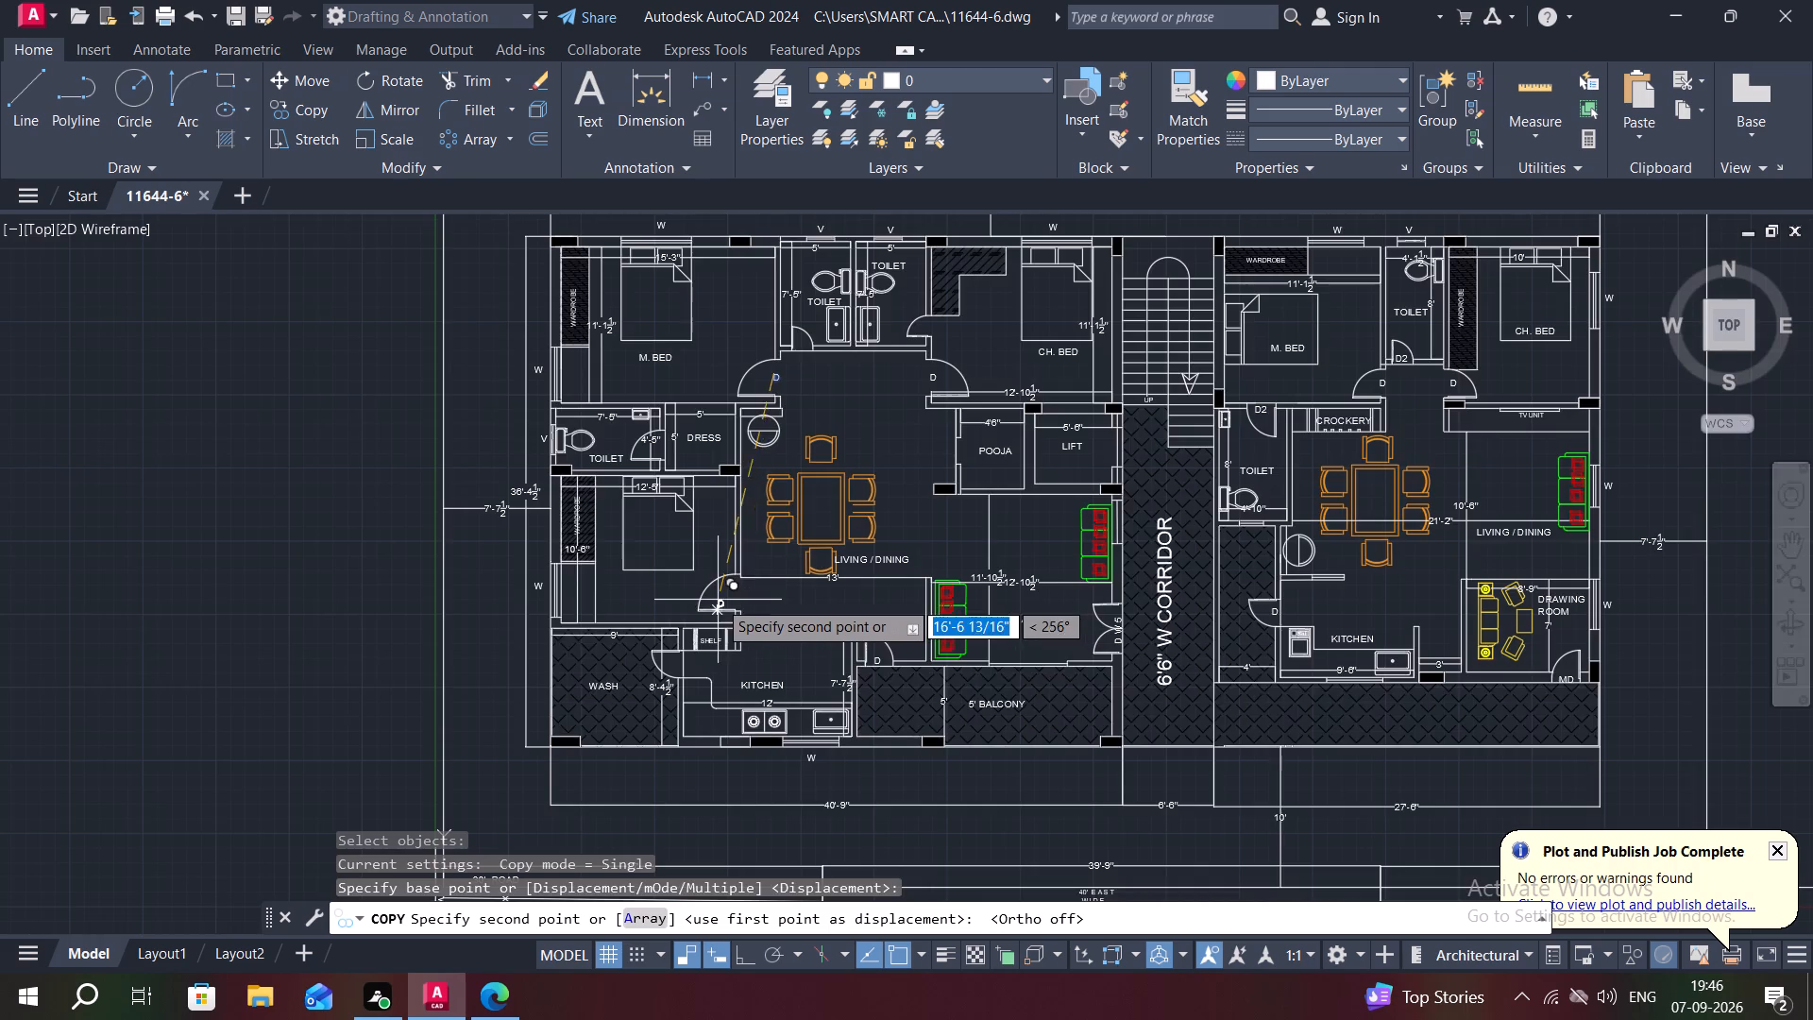
{"action": "scroll", "coordinate": [718, 599], "scroll_direction": "up", "scroll_amount": 2}
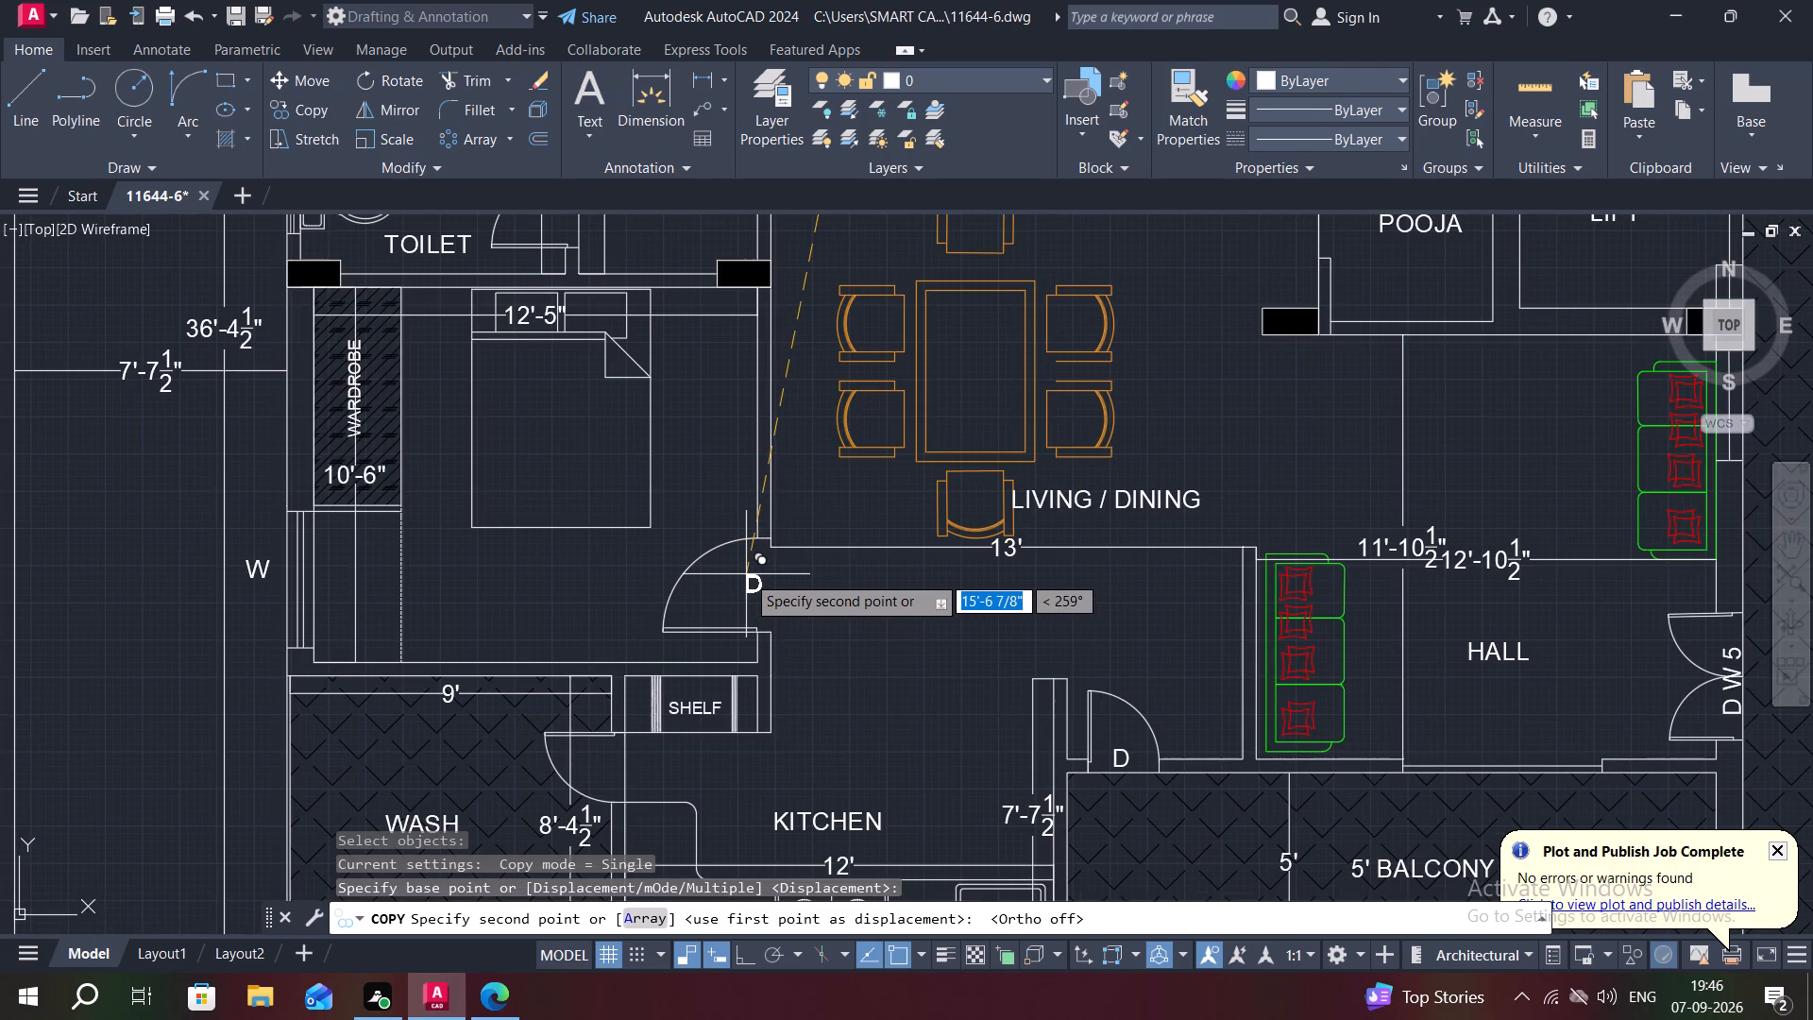
{"action": "left_click", "coordinate": [746, 574]}
Copy the D label from the lower-left bedroom door to the door between the kitchen and the wash area.
{"action": "key", "text": "space"}
{"action": "left_click", "coordinate": [748, 588]}
{"action": "right_click", "coordinate": [748, 588]}
{"action": "left_click", "coordinate": [748, 588]}
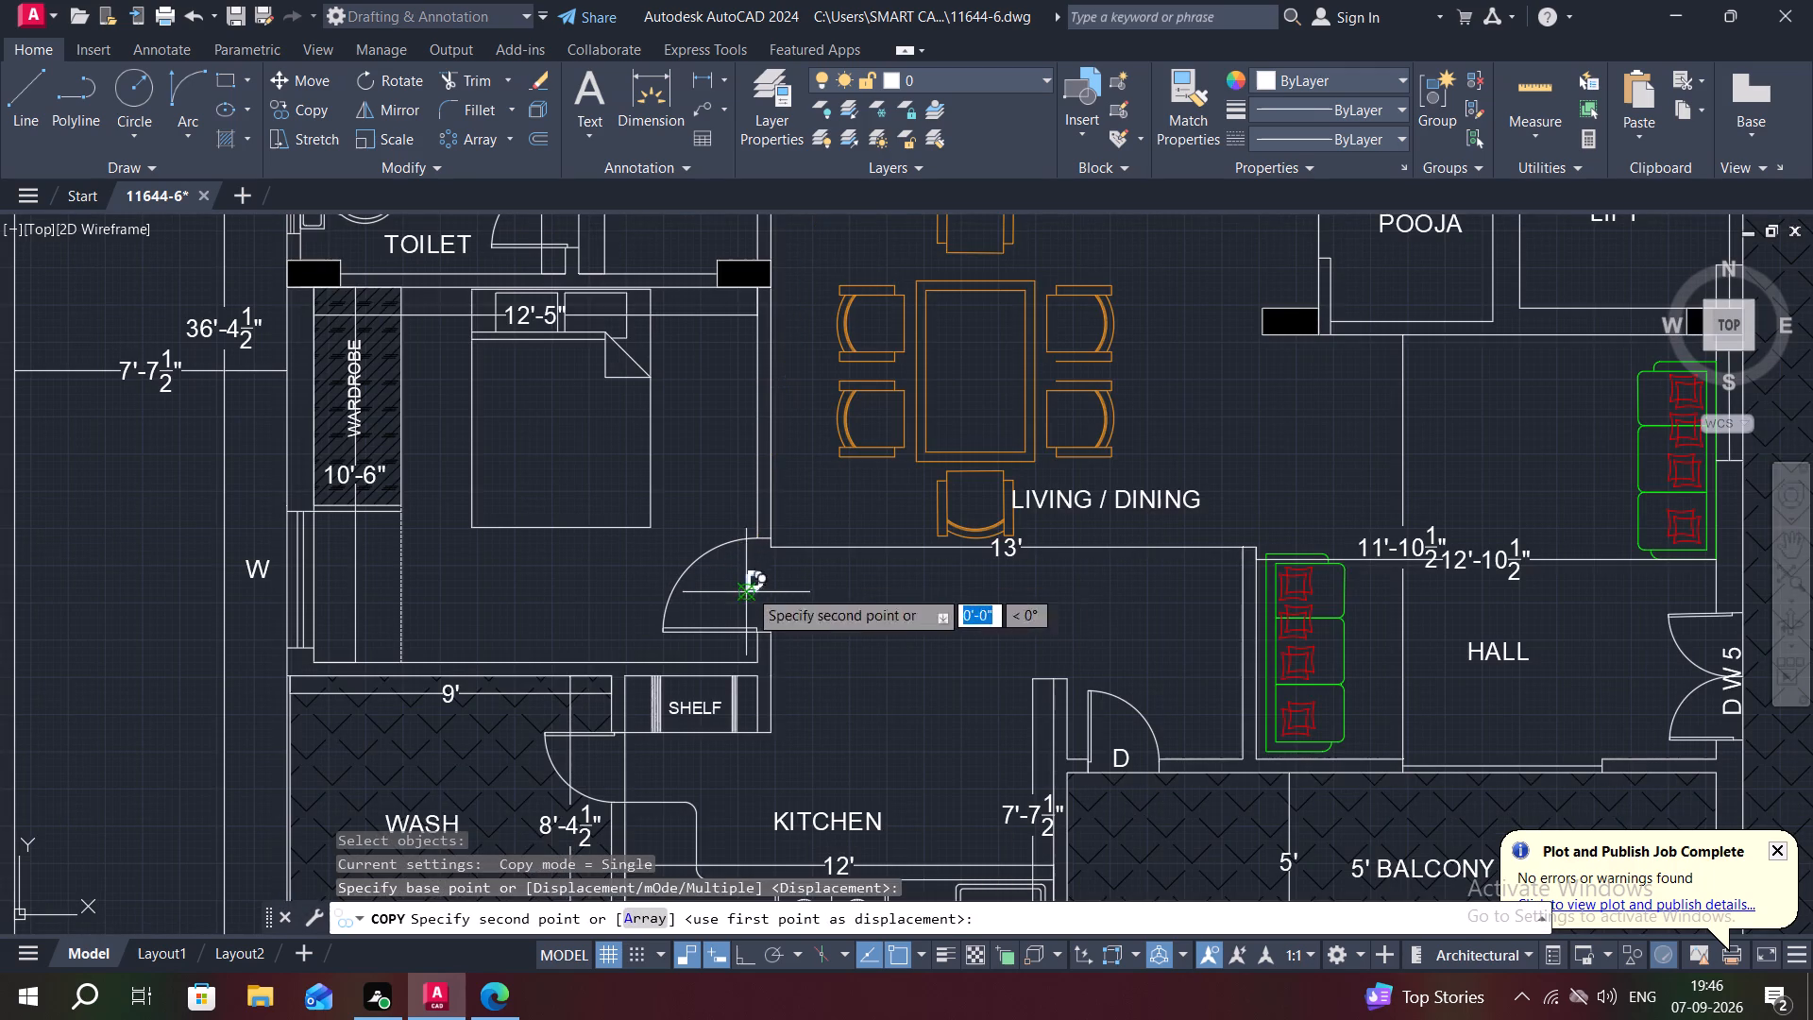
{"action": "middle_click_drag", "start_coordinate": [721, 634], "coordinate": [764, 439]}
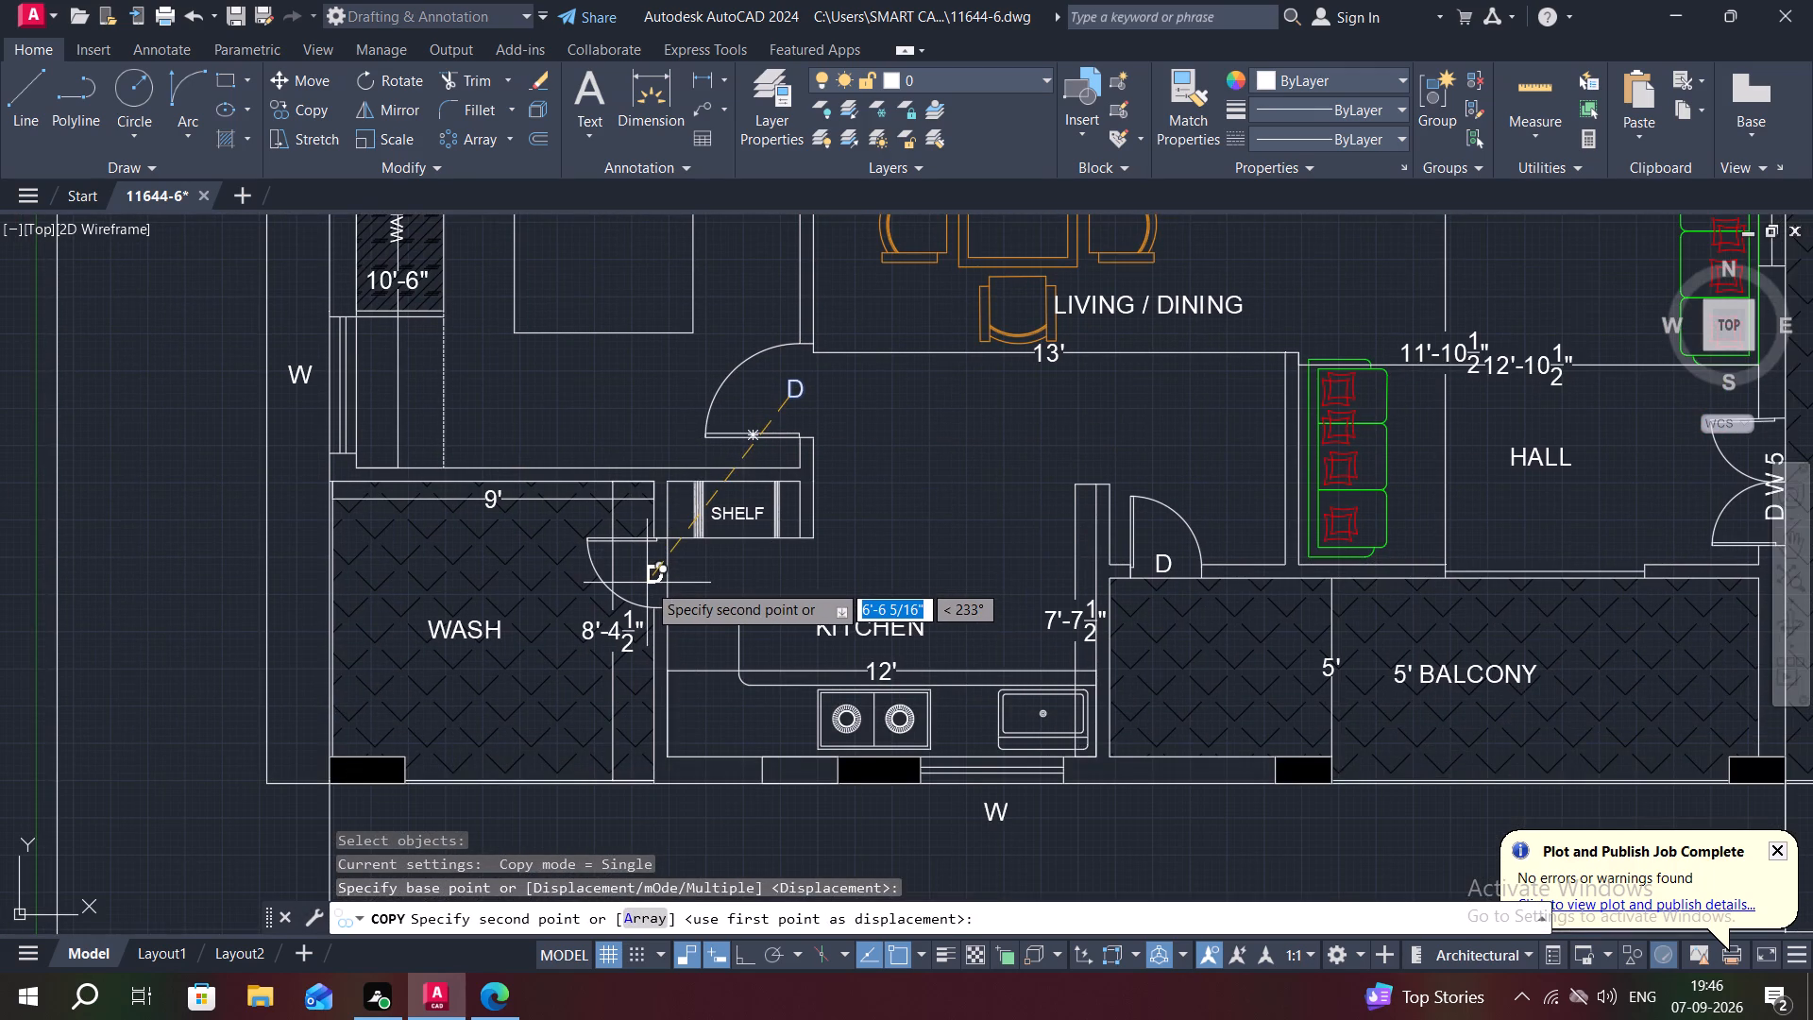
{"action": "left_click", "coordinate": [647, 583]}
{"action": "key", "text": "Escape"}
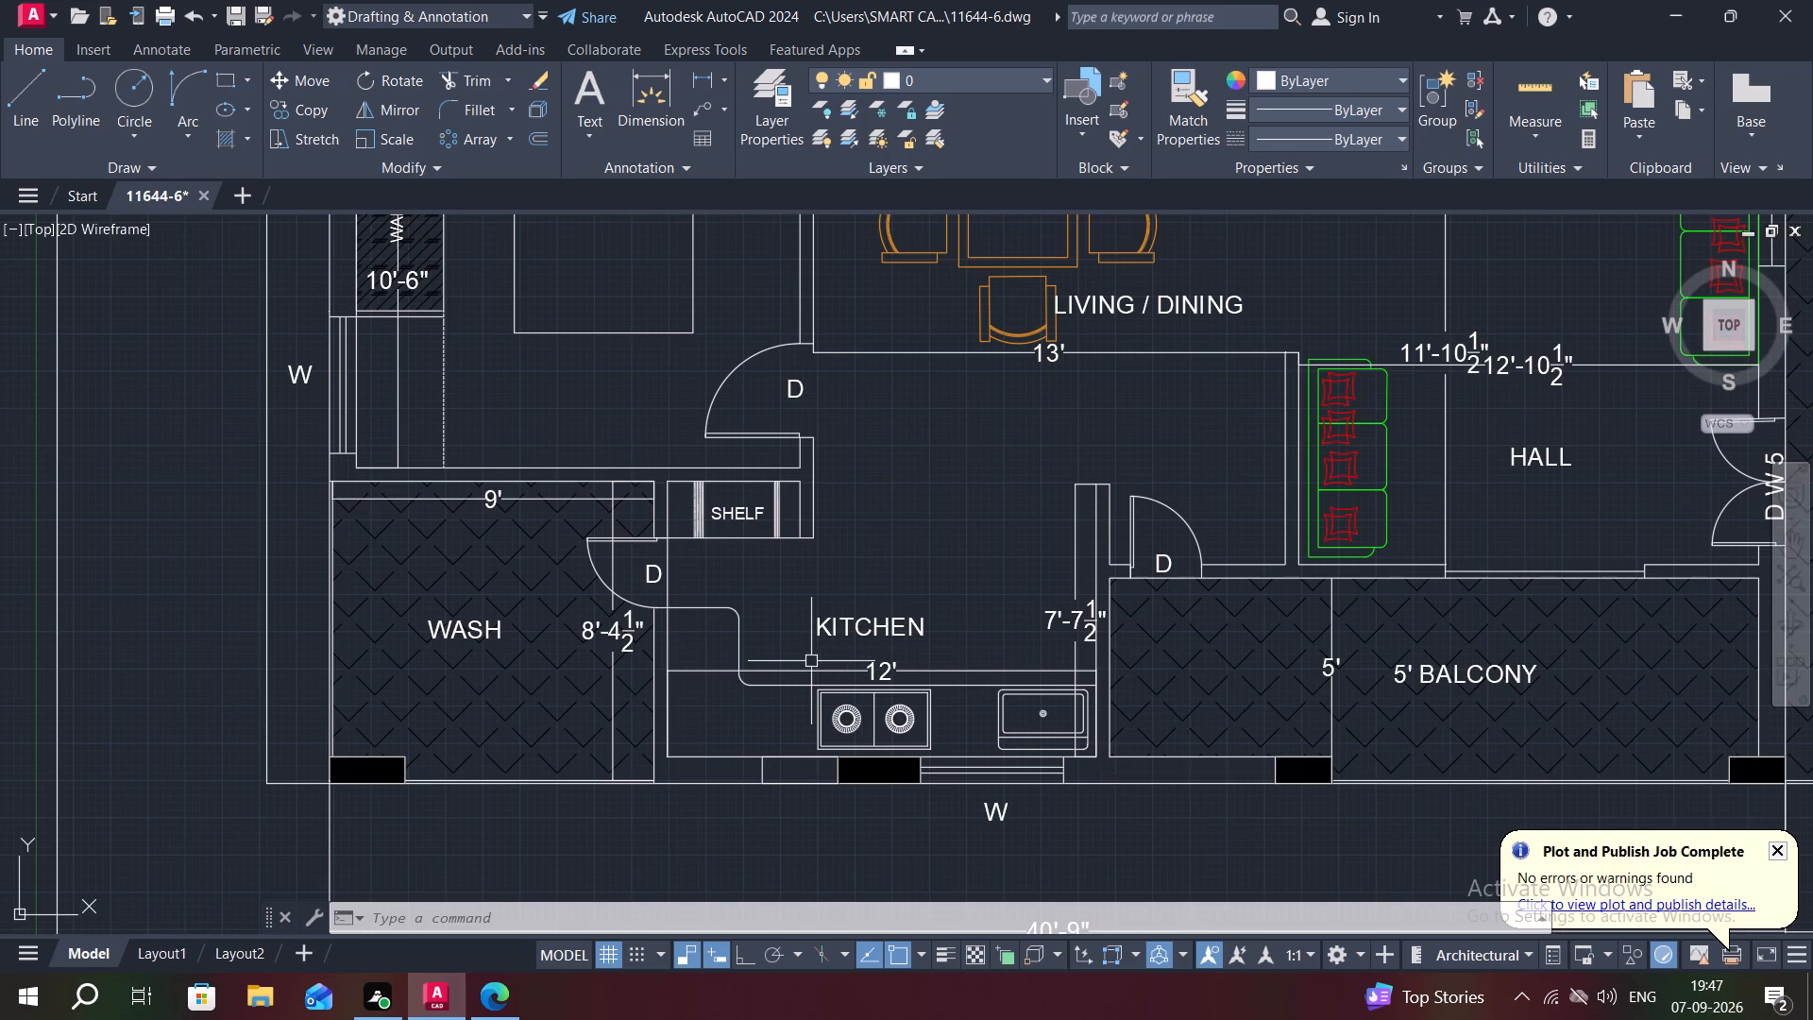
Copy the D2 label from the right-hand flat's upper toilet door to the door of the toilet beside DRESS in the left-hand flat.
{"action": "middle_click_drag", "start_coordinate": [842, 632], "coordinate": [773, 655]}
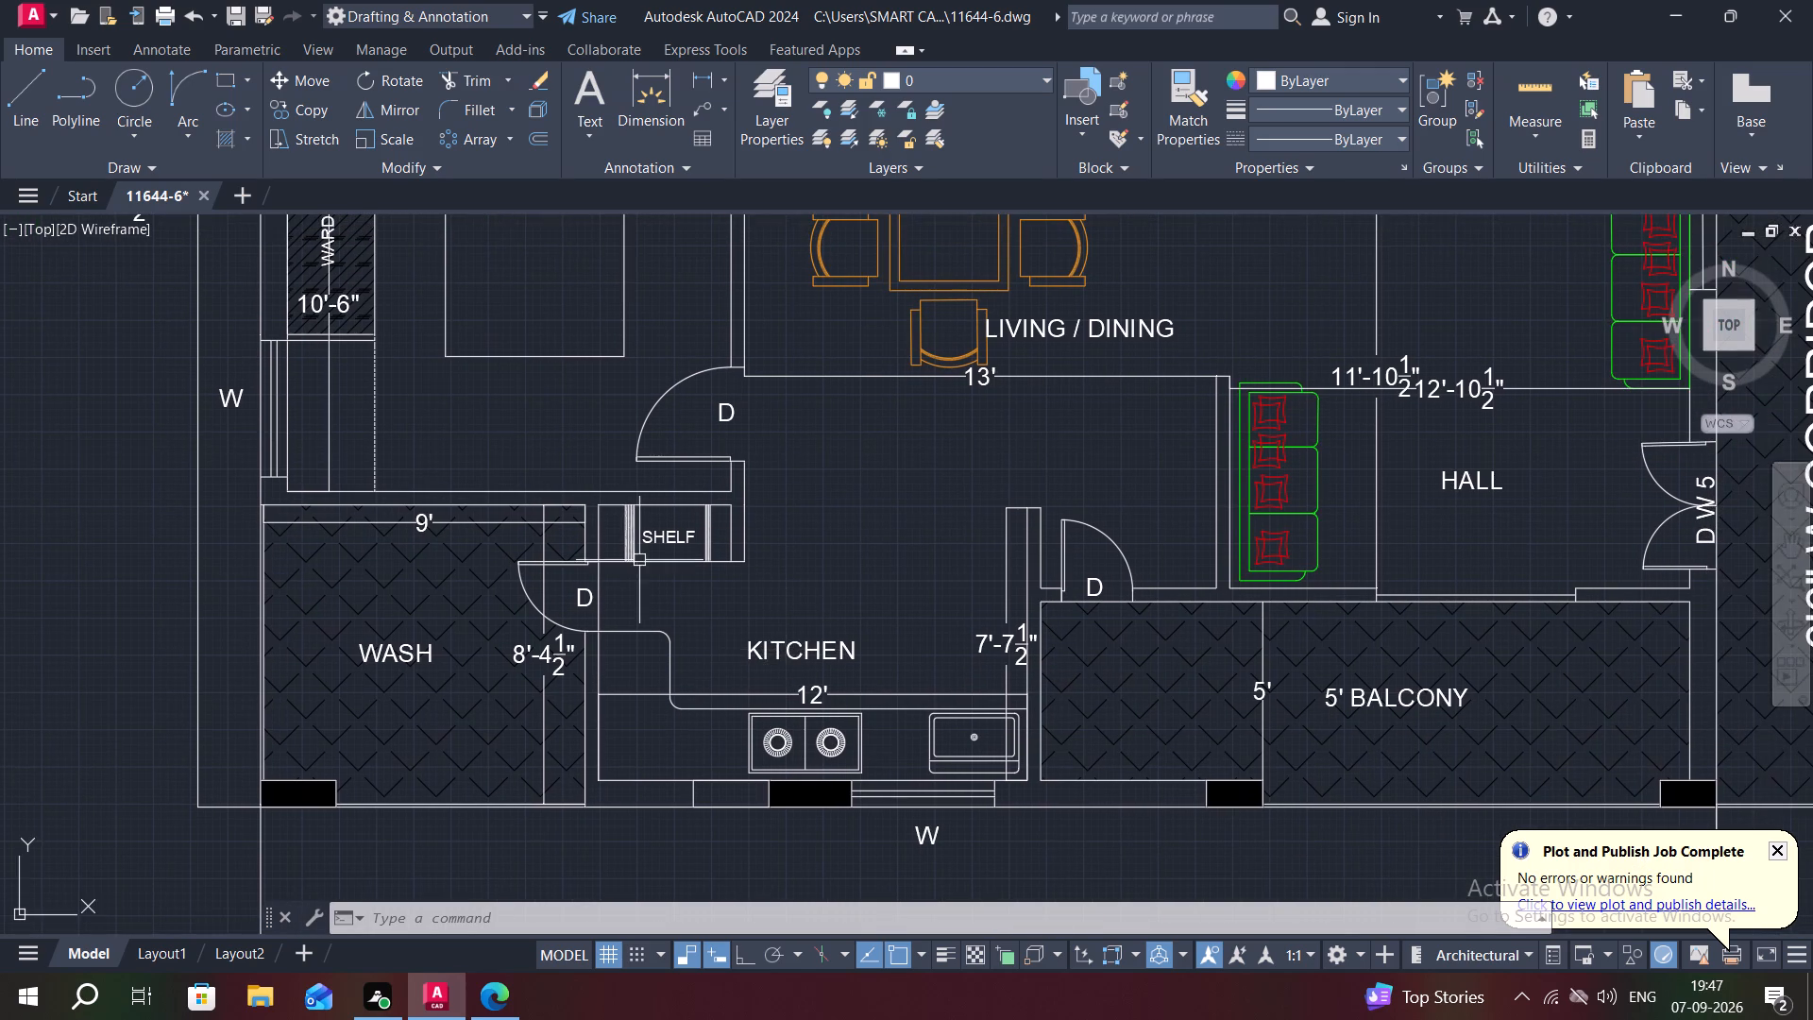
{"action": "middle_click_drag", "start_coordinate": [667, 482], "coordinate": [709, 649]}
{"action": "key", "text": "space"}
{"action": "middle_click_drag", "start_coordinate": [717, 483], "coordinate": [765, 673]}
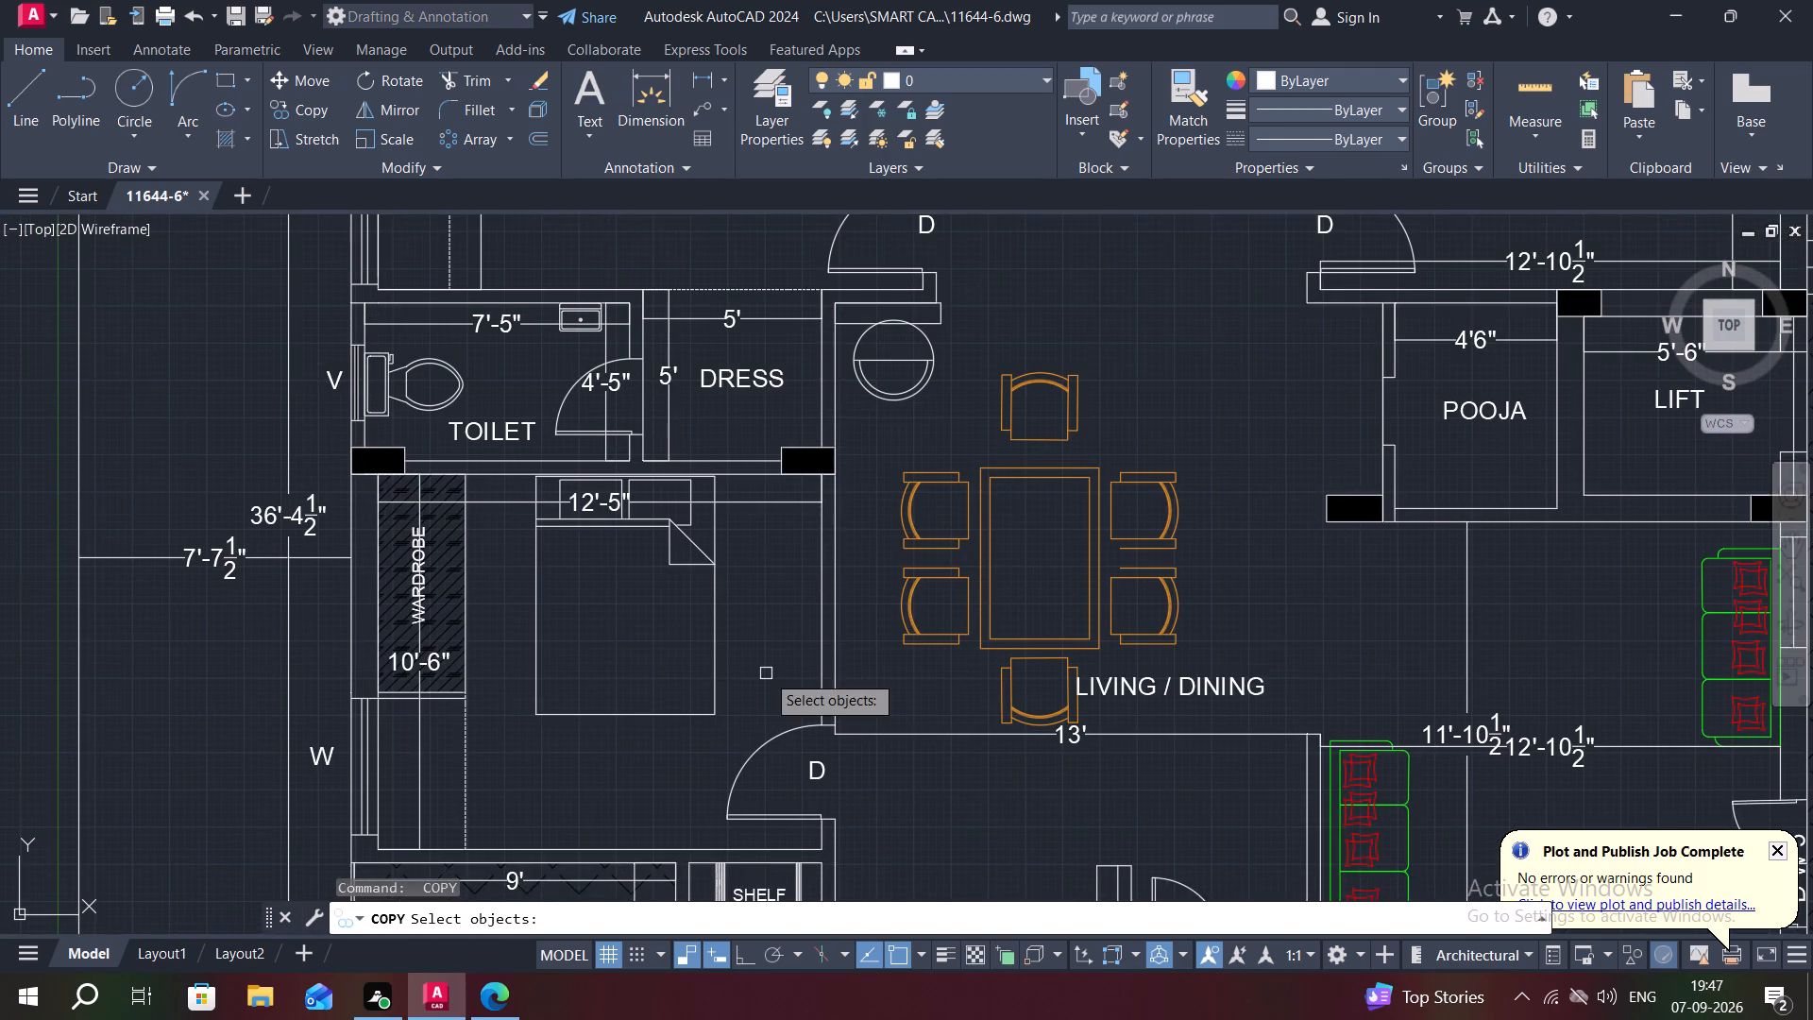
{"action": "middle_click_drag", "start_coordinate": [821, 348], "coordinate": [819, 598]}
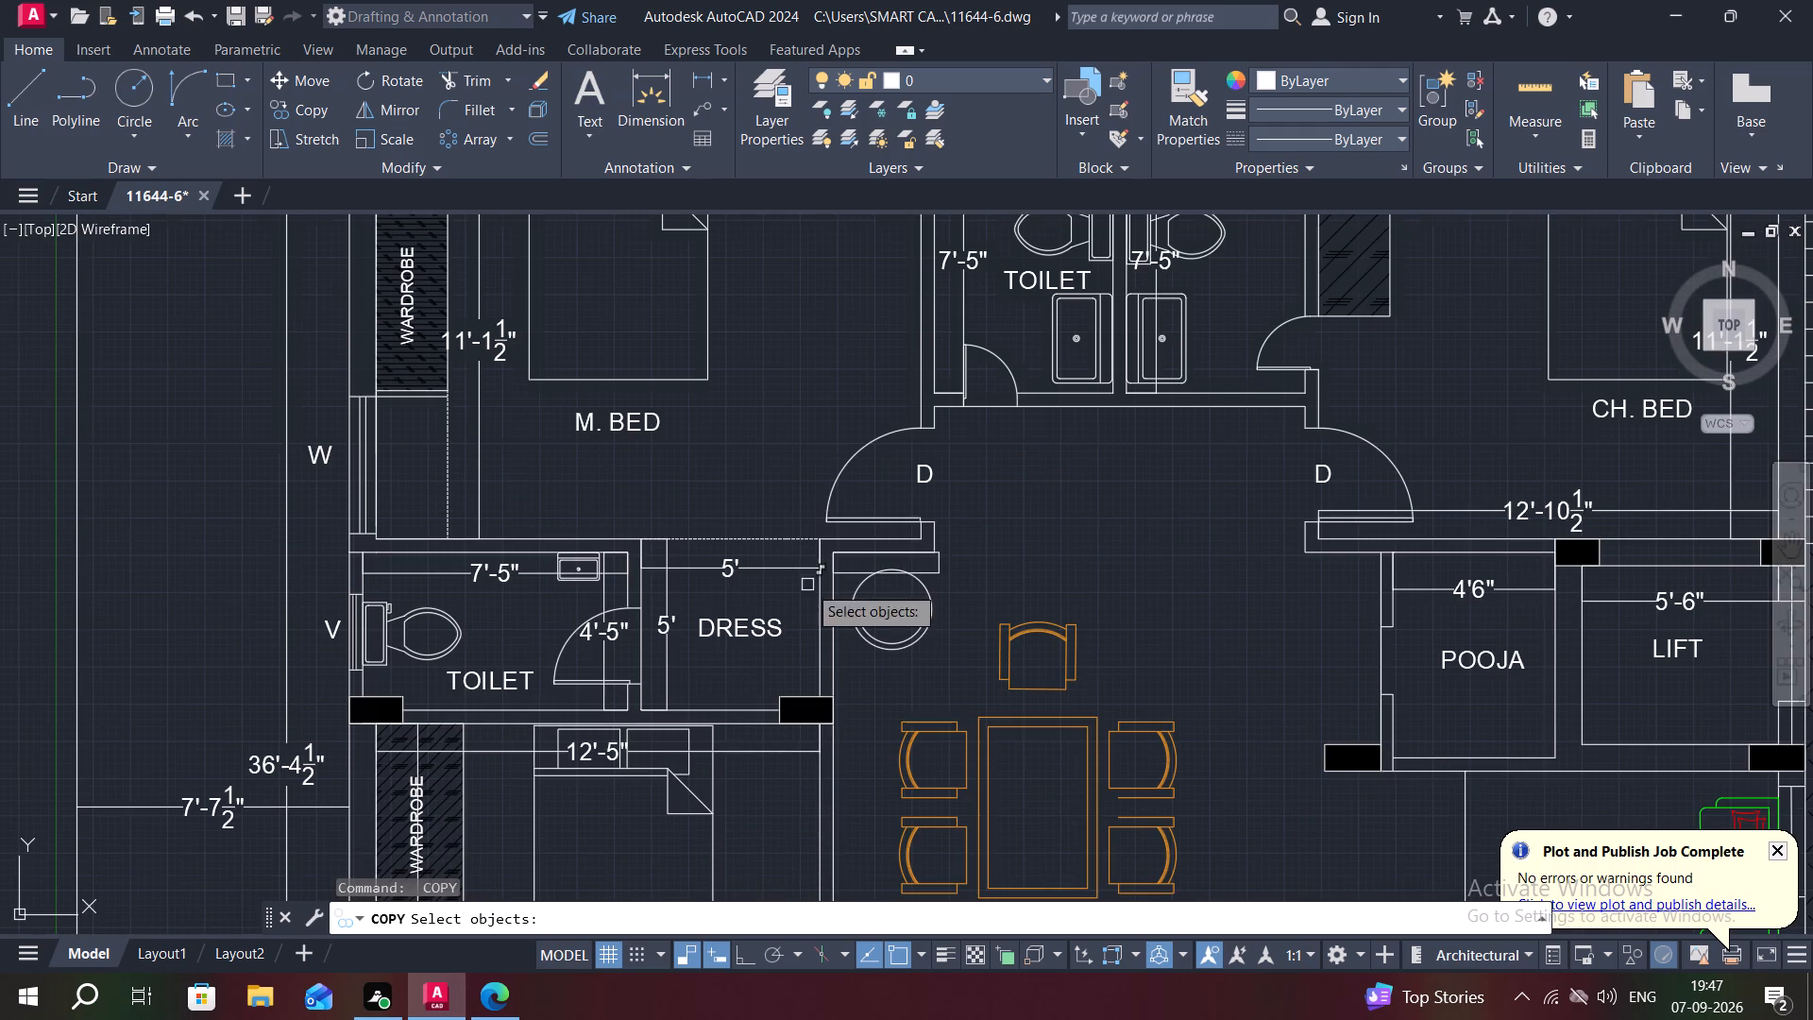
{"action": "left_click", "coordinate": [281, 108]}
{"action": "middle_click_drag", "start_coordinate": [774, 620], "coordinate": [699, 345]}
{"action": "scroll", "coordinate": [734, 513], "scroll_direction": "down", "scroll_amount": 1}
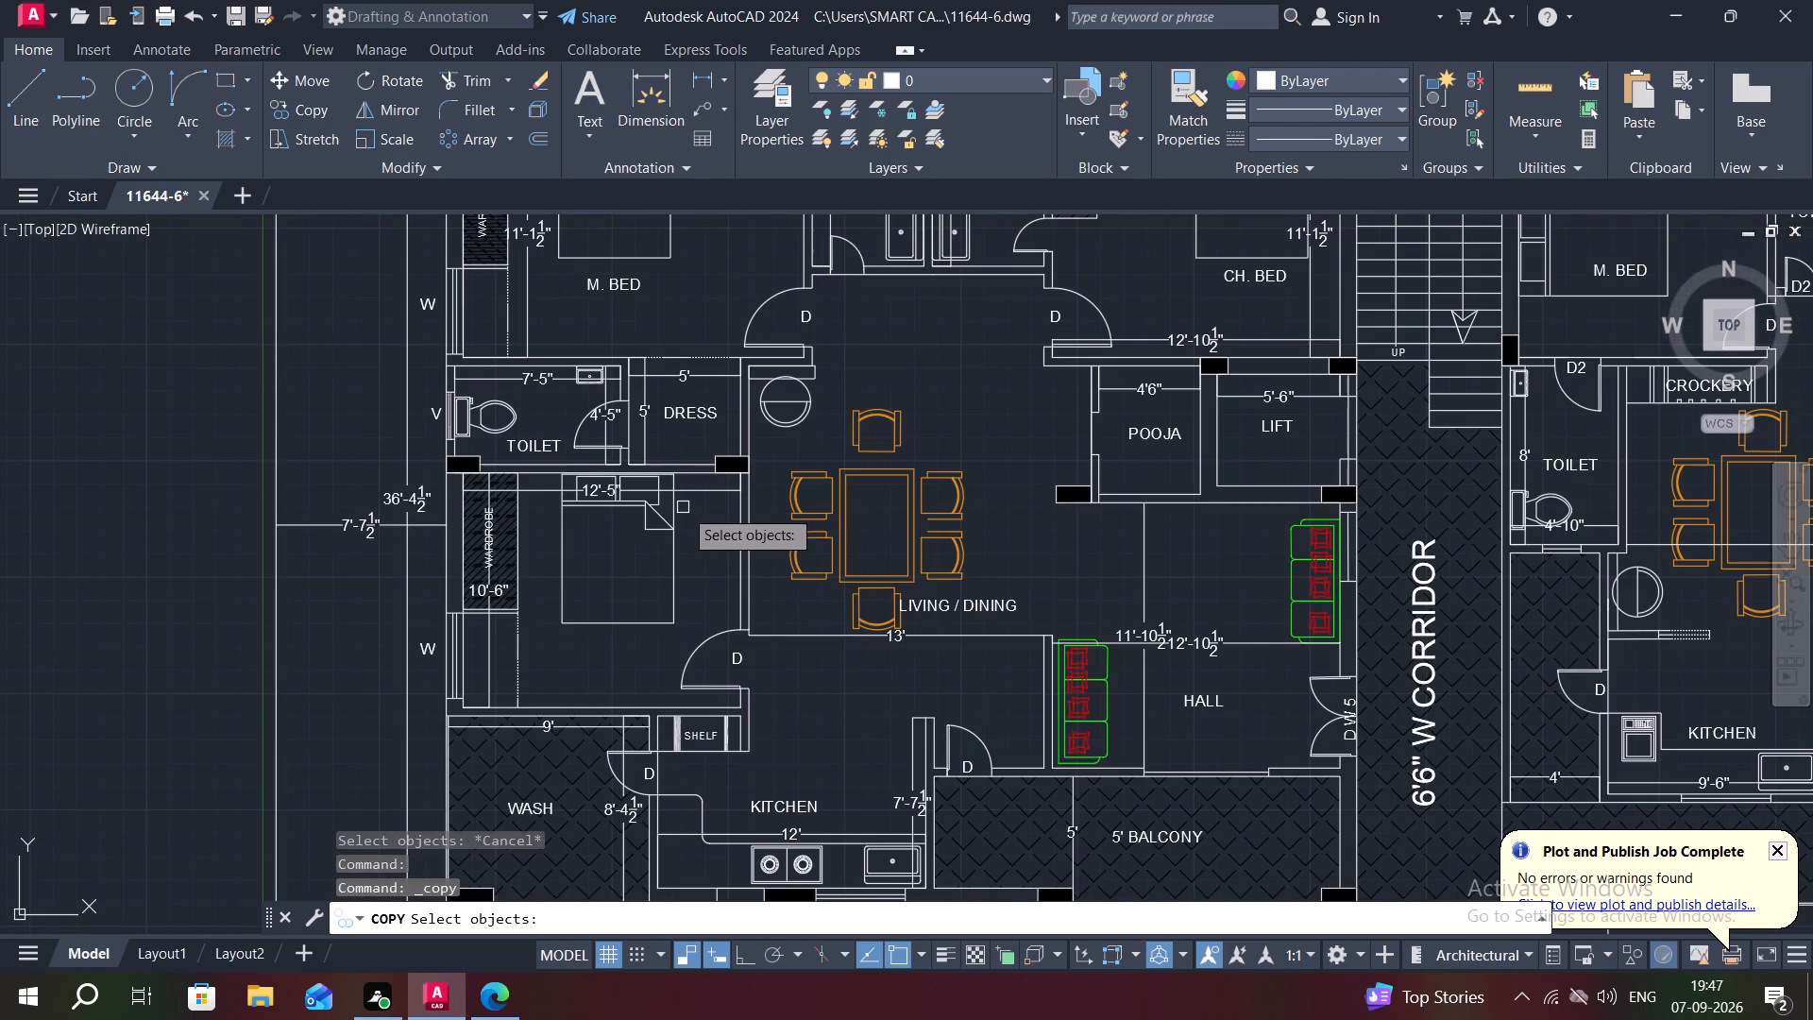
{"action": "middle_click_drag", "start_coordinate": [696, 518], "coordinate": [679, 619]}
{"action": "scroll", "coordinate": [679, 633], "scroll_direction": "down", "scroll_amount": 1}
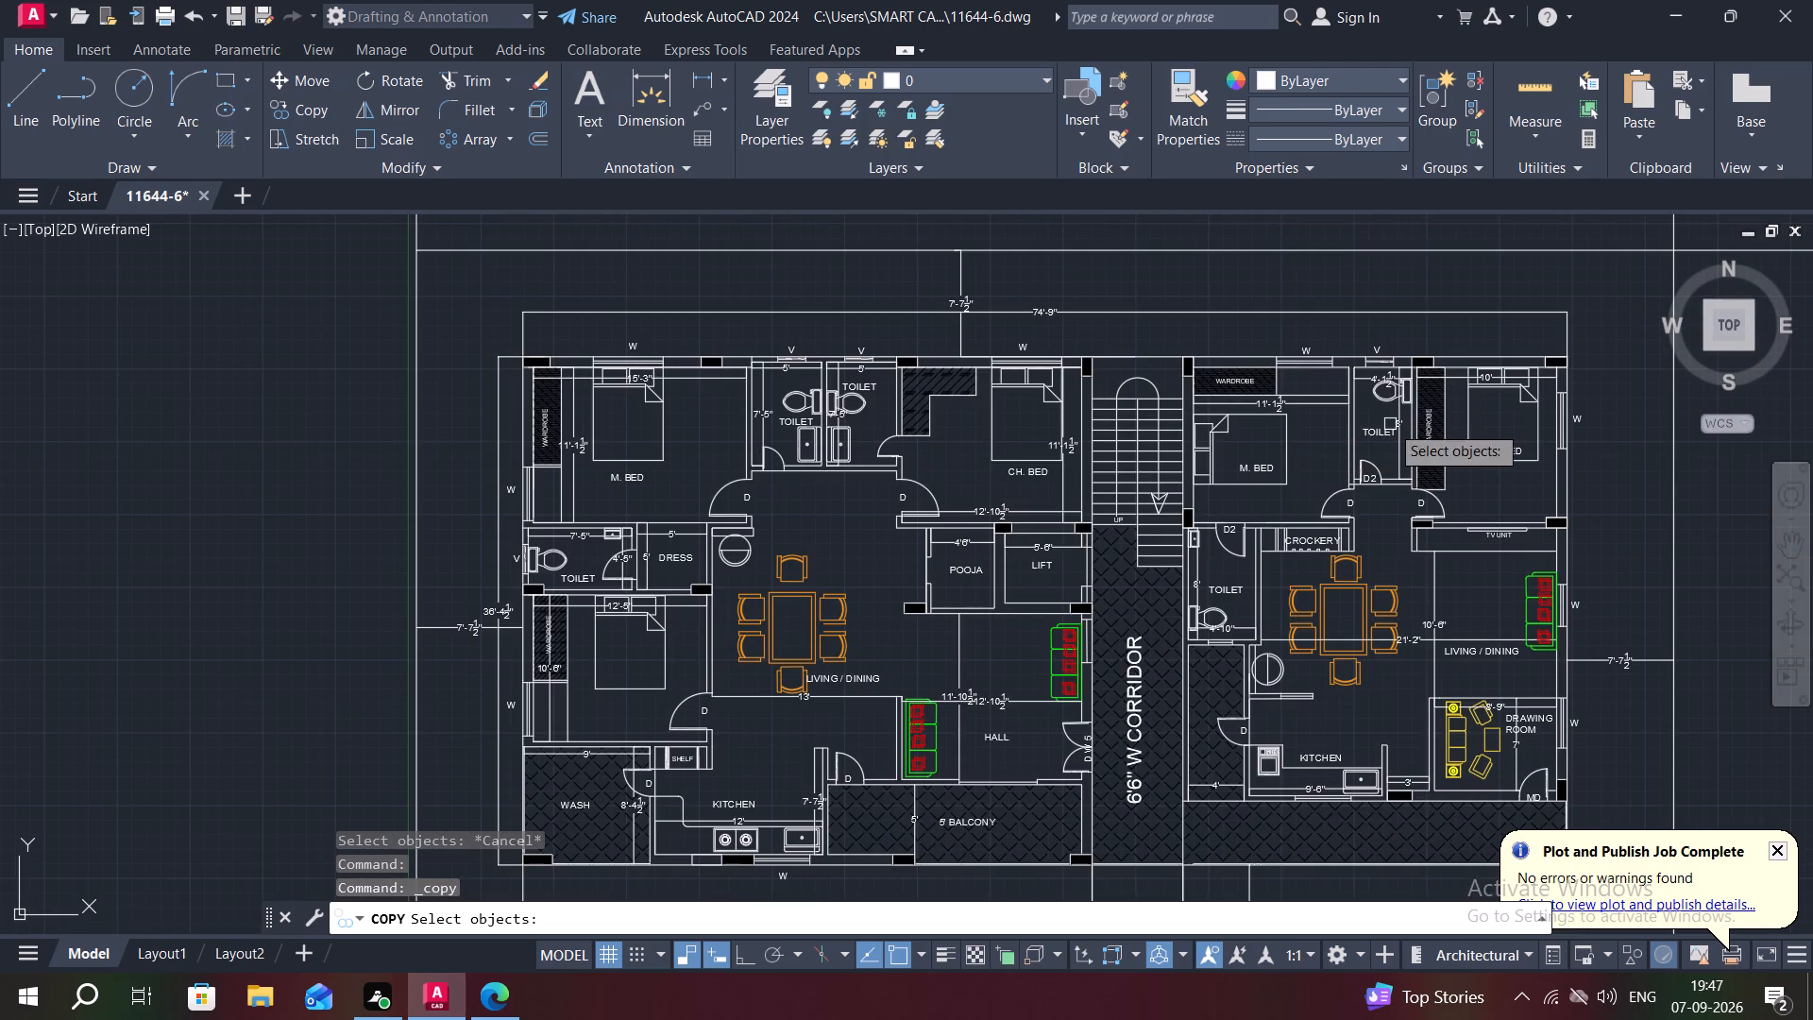
{"action": "scroll", "coordinate": [1373, 484], "scroll_direction": "up", "scroll_amount": 3}
{"action": "left_click", "coordinate": [1363, 454]}
{"action": "right_click", "coordinate": [1363, 454]}
{"action": "left_click", "coordinate": [1363, 454]}
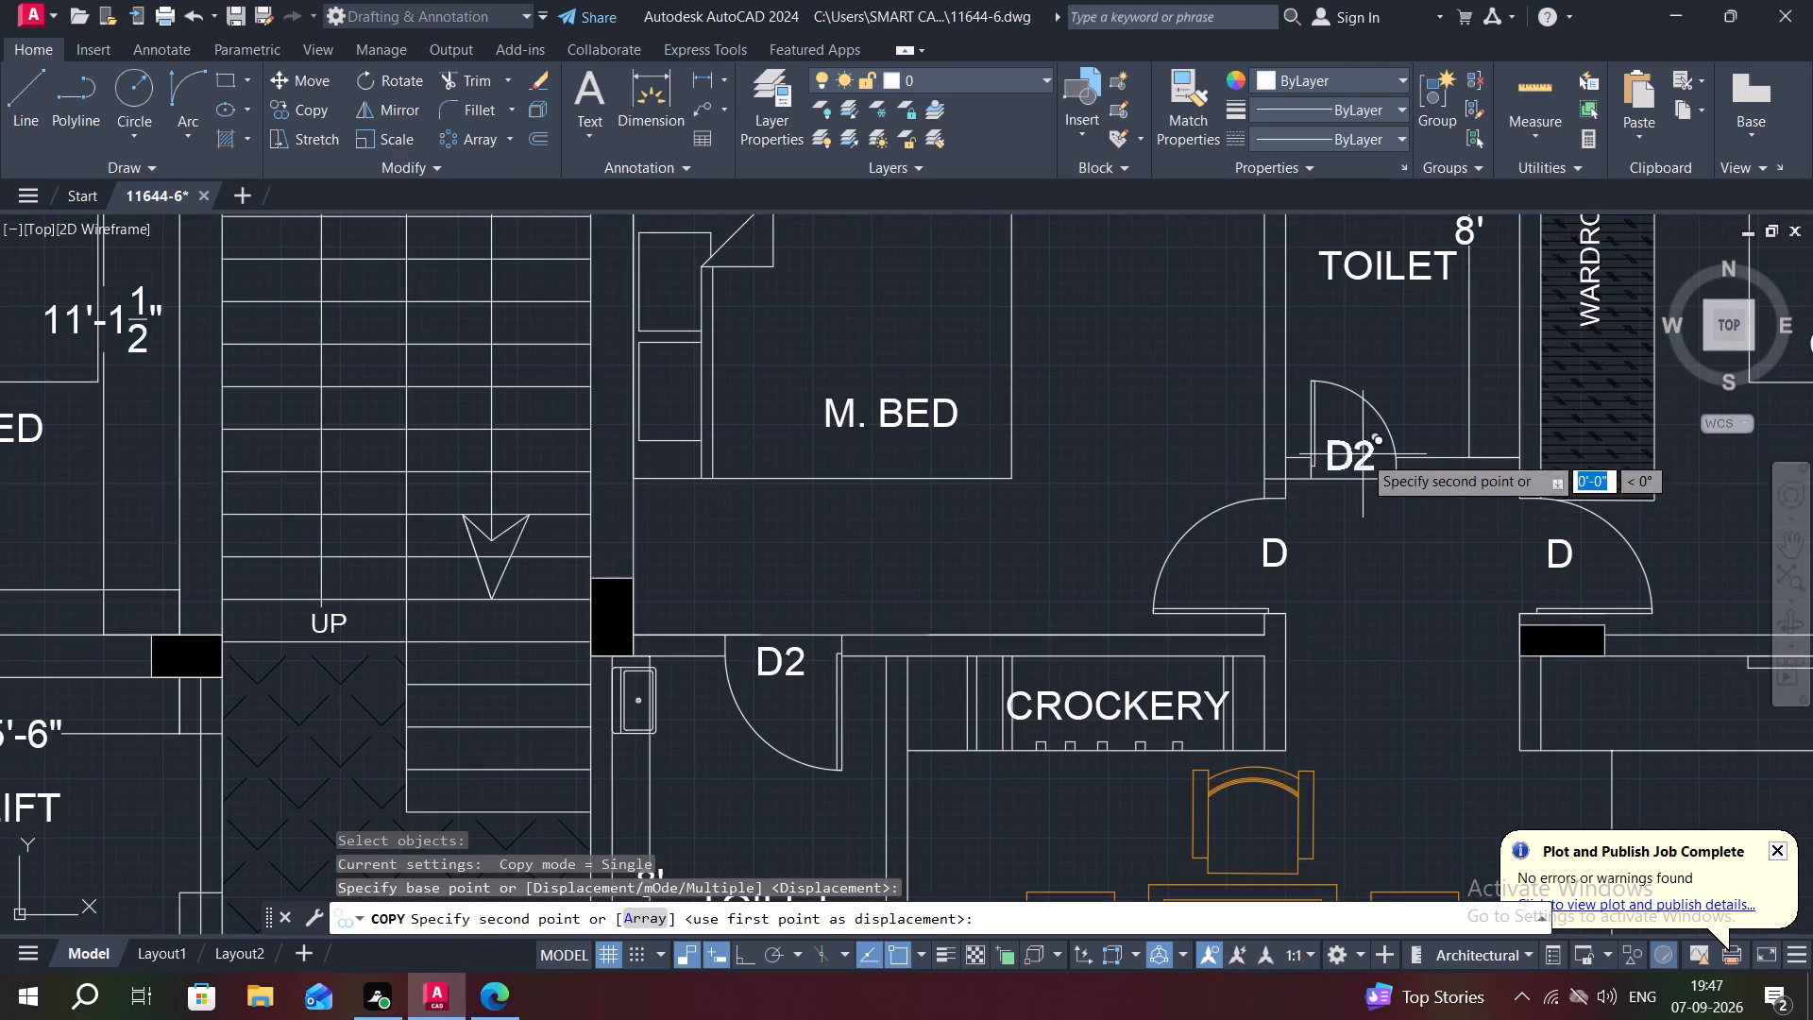
{"action": "middle_click_drag", "start_coordinate": [817, 632], "coordinate": [1420, 429]}
{"action": "scroll", "coordinate": [911, 549], "scroll_direction": "down", "scroll_amount": 2}
{"action": "middle_click_drag", "start_coordinate": [635, 624], "coordinate": [945, 523]}
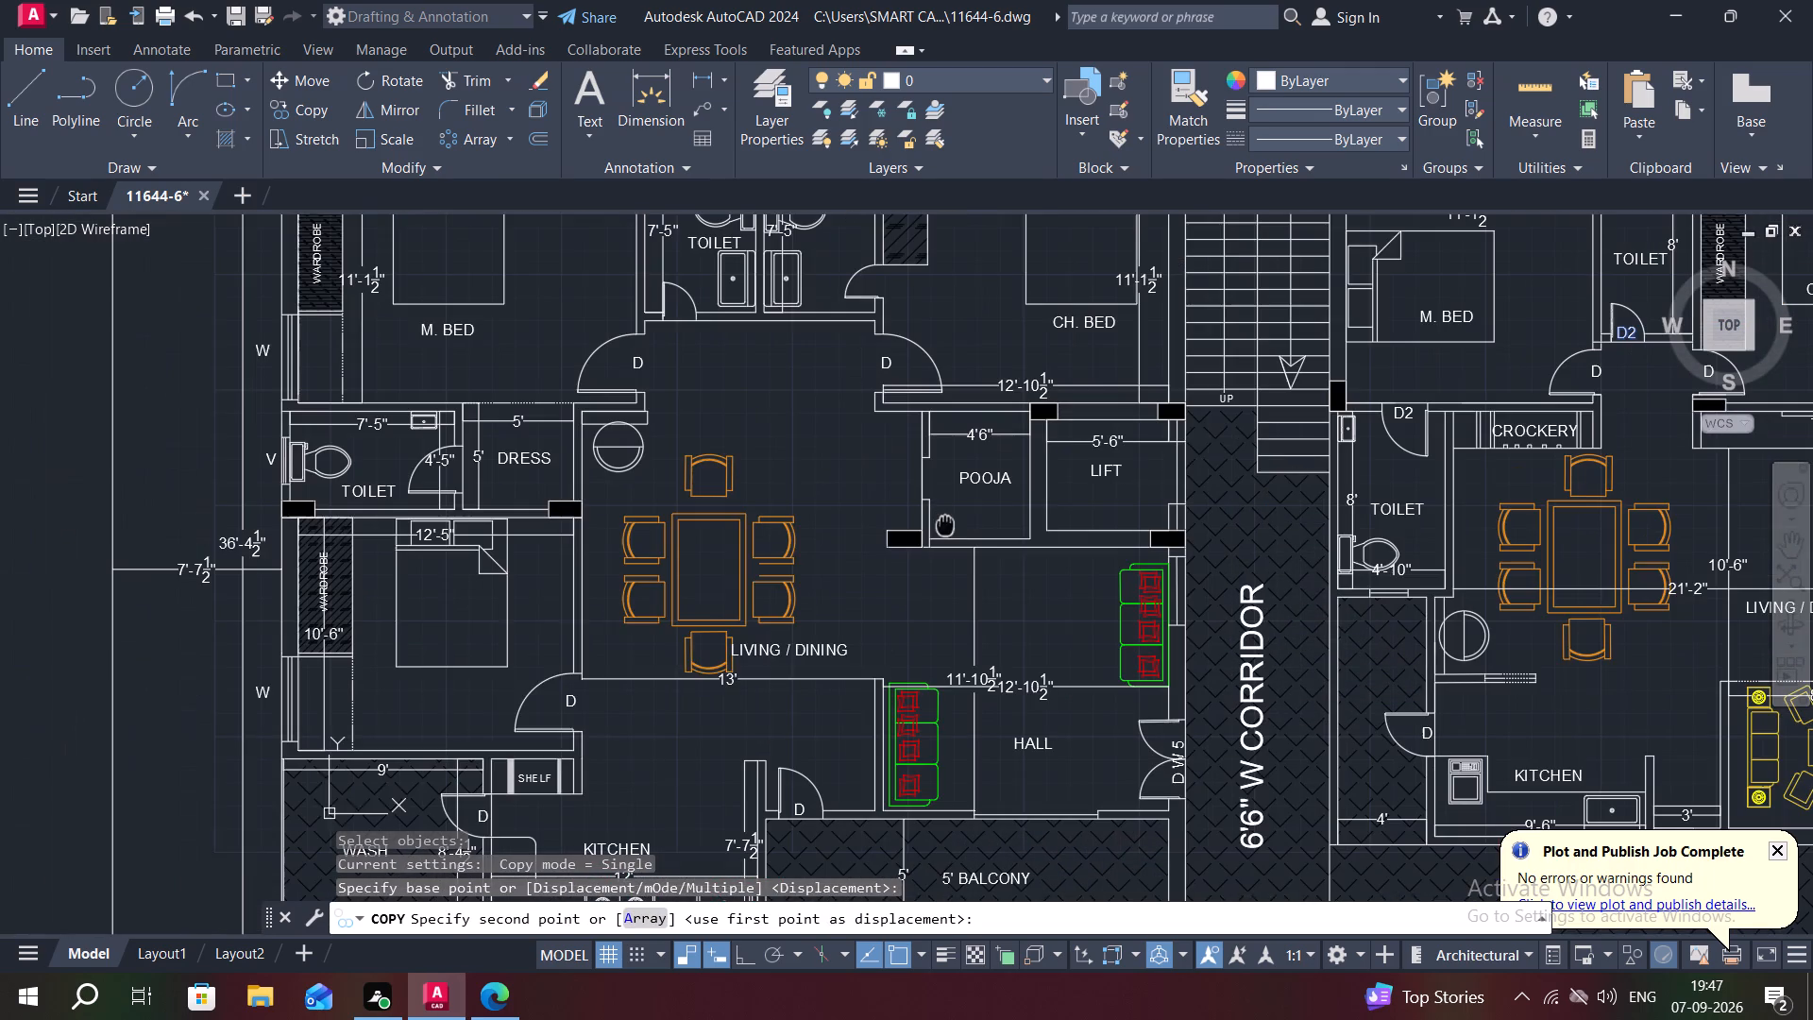
{"action": "middle_click_drag", "start_coordinate": [525, 595], "coordinate": [622, 698]}
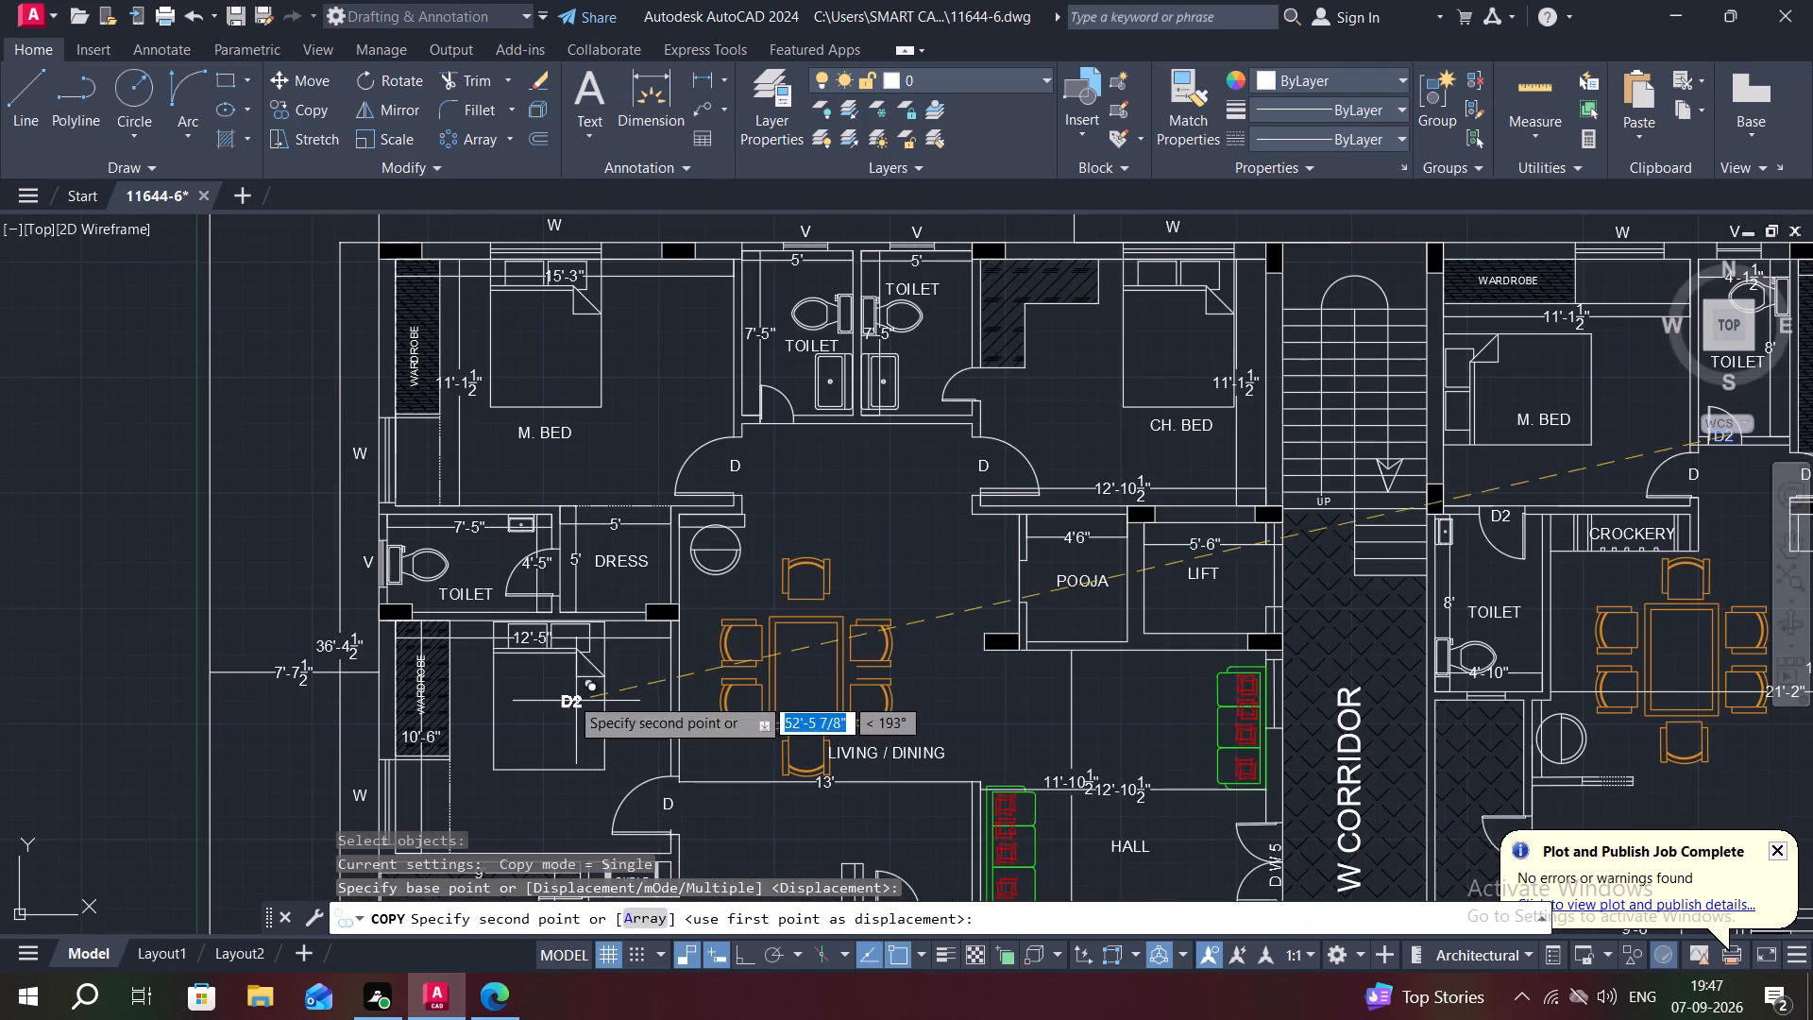
{"action": "scroll", "coordinate": [538, 585], "scroll_direction": "up", "scroll_amount": 3}
{"action": "left_click", "coordinate": [565, 569]}
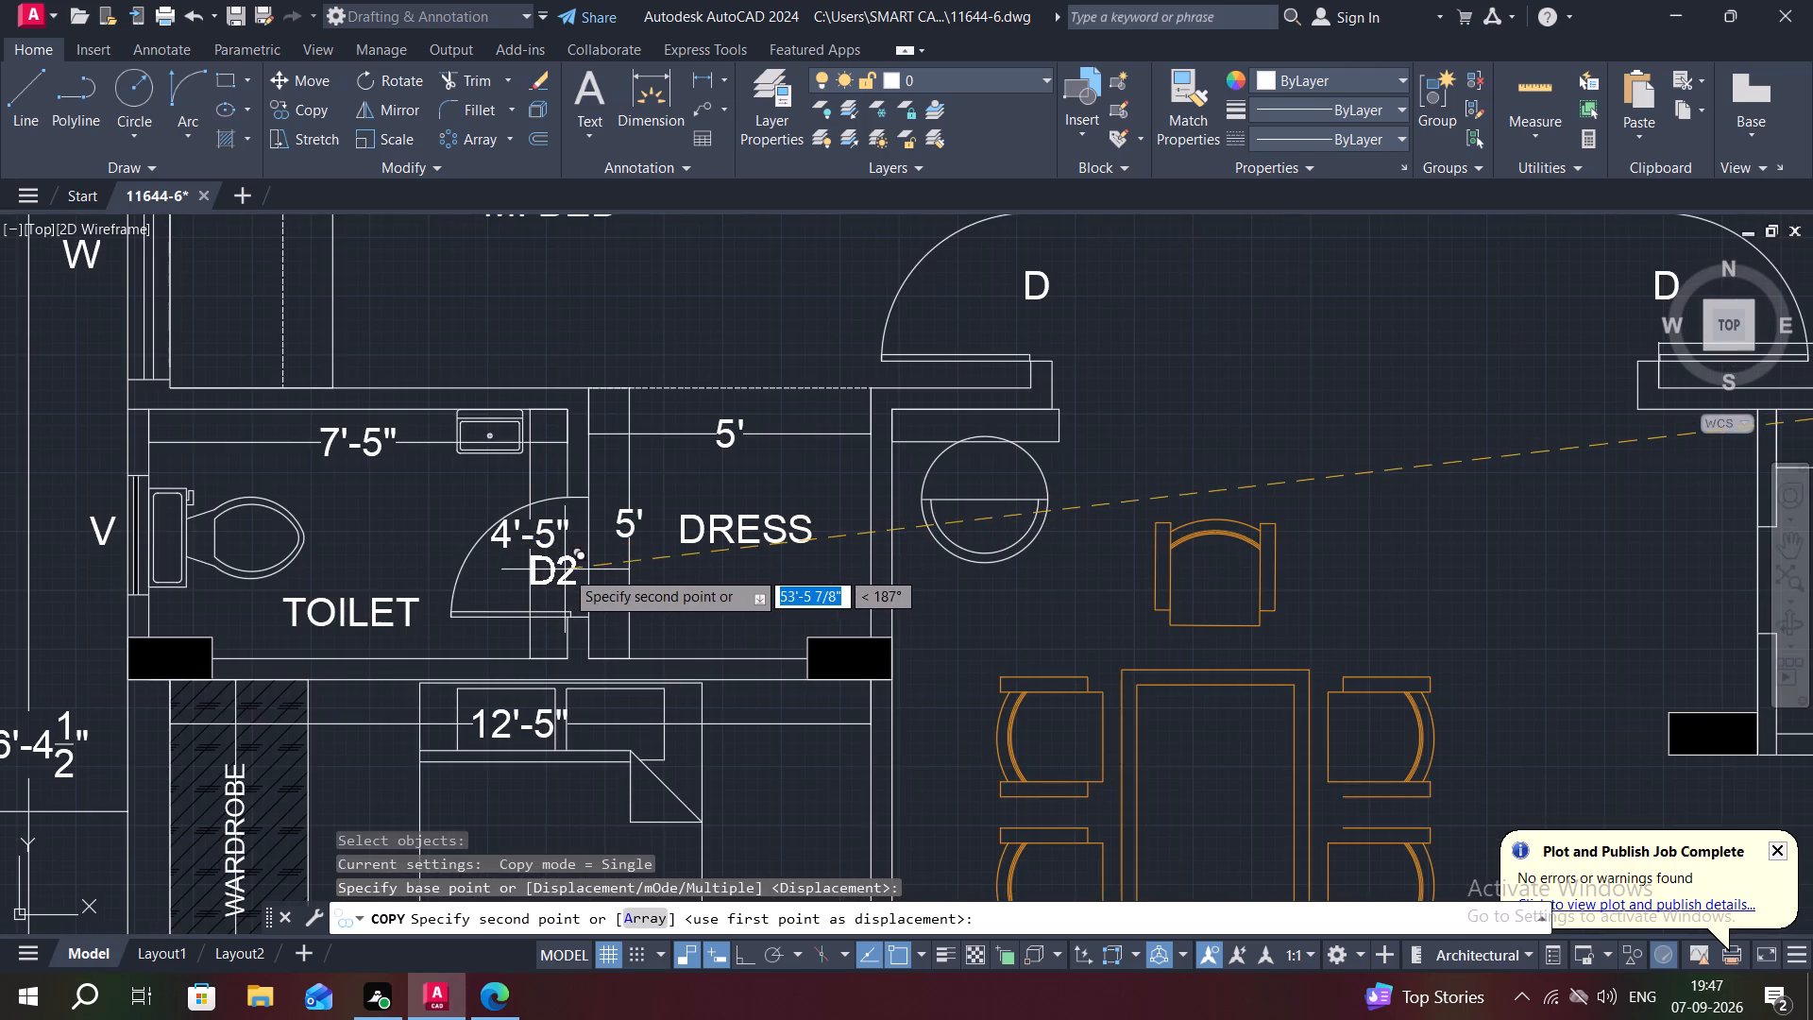
Copy the D2 label from the toilet door beside DRESS to the door of the upper toilet adjoining M. BED.
{"action": "key", "text": "space"}
{"action": "left_click", "coordinate": [551, 570]}
{"action": "right_click", "coordinate": [551, 570]}
{"action": "left_click", "coordinate": [551, 570]}
{"action": "middle_click_drag", "start_coordinate": [550, 511], "coordinate": [554, 510]}
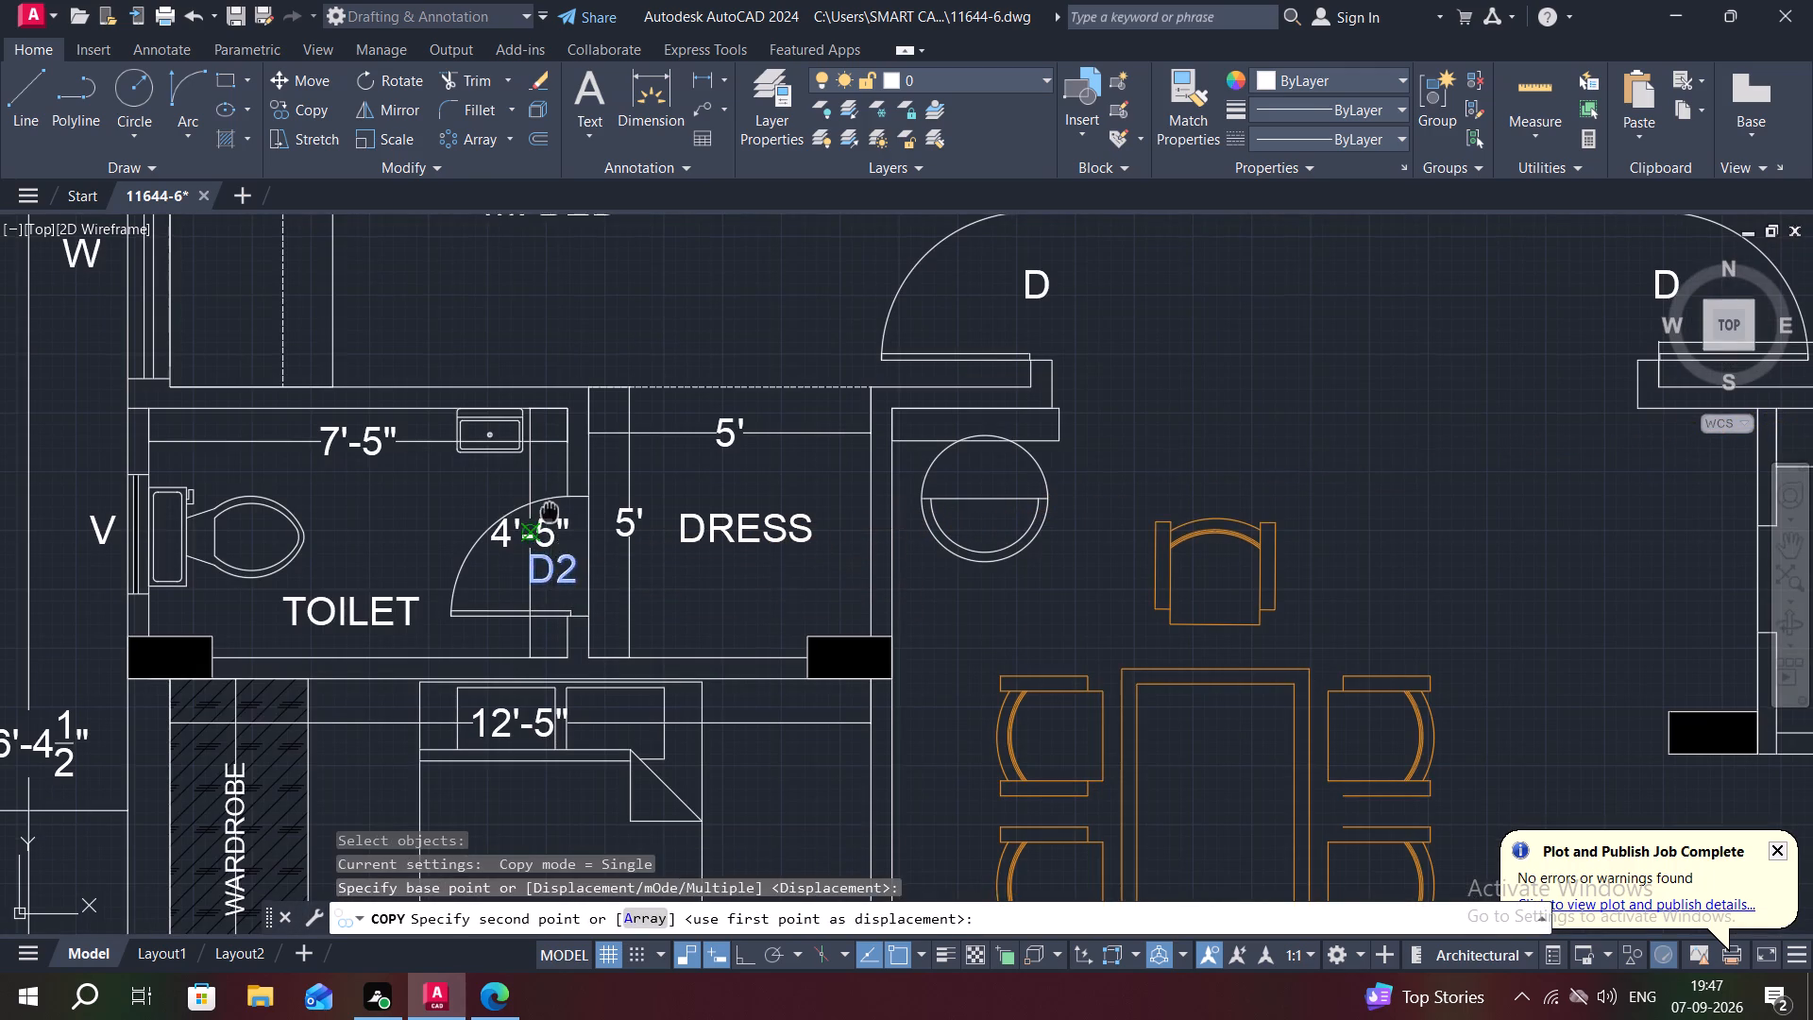
{"action": "middle_click_drag", "start_coordinate": [554, 510], "coordinate": [604, 808]}
{"action": "scroll", "coordinate": [607, 819], "scroll_direction": "down", "scroll_amount": 2}
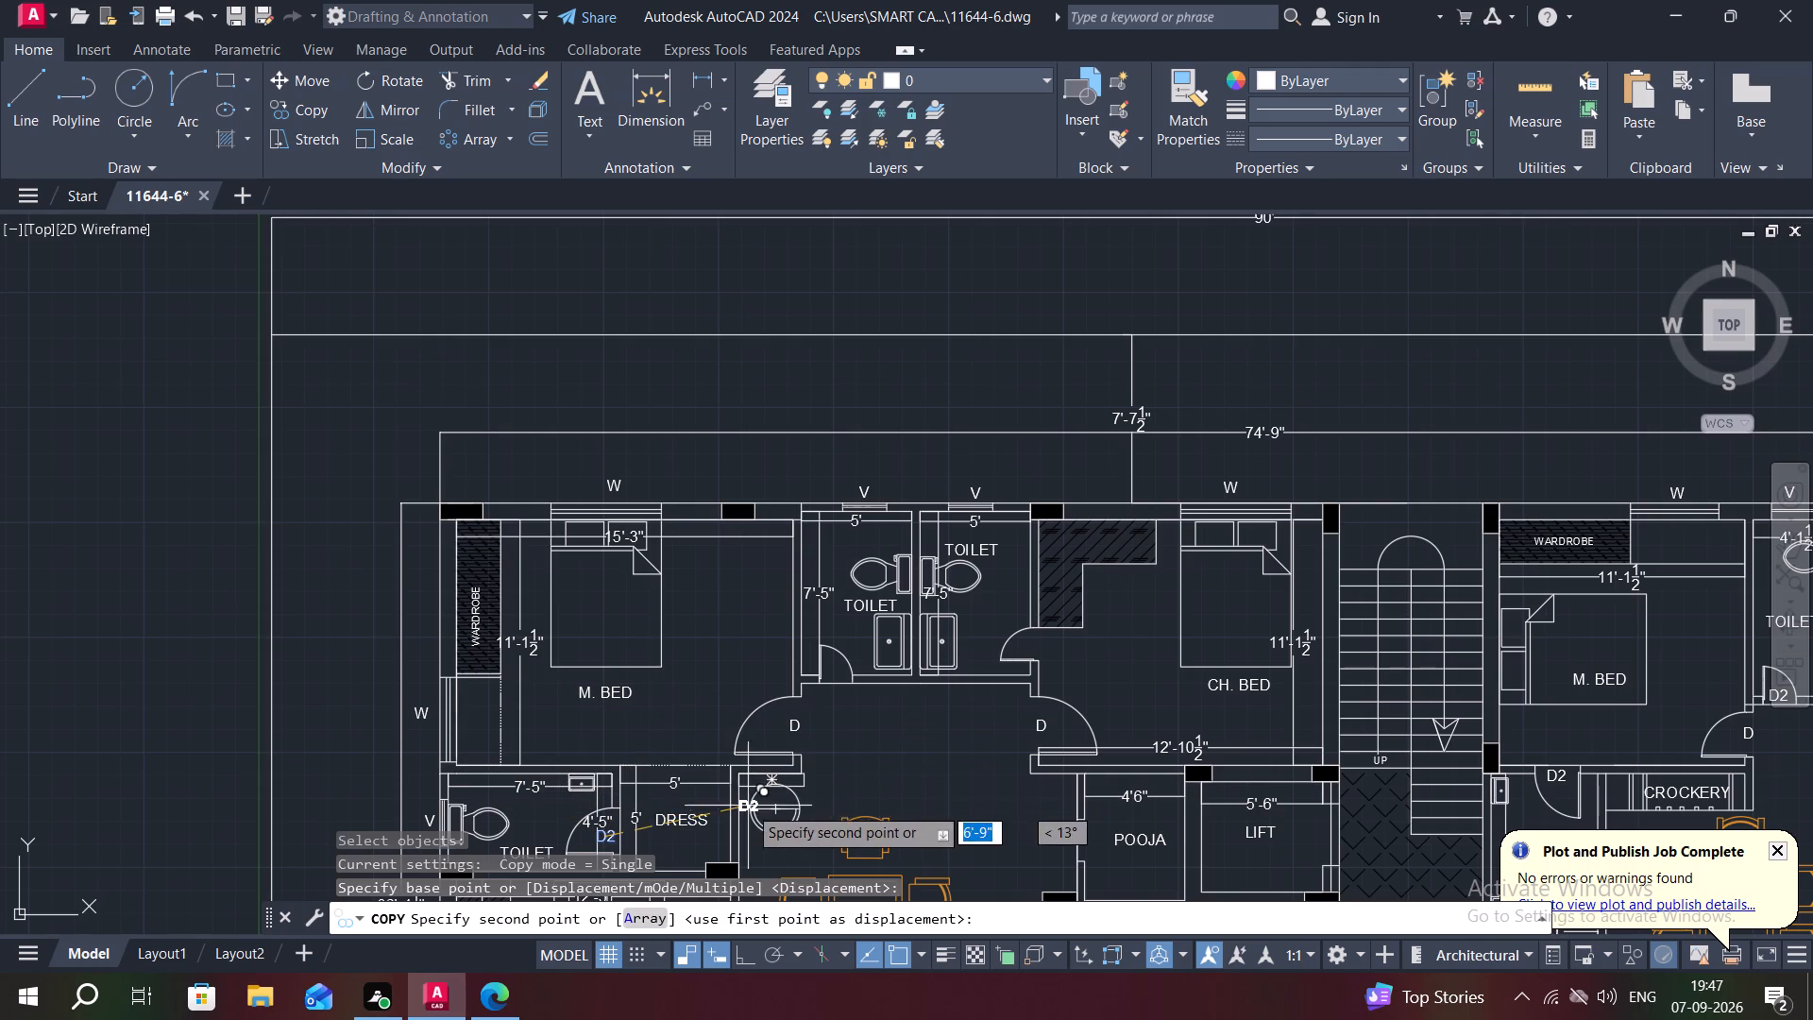
{"action": "scroll", "coordinate": [844, 669], "scroll_direction": "up", "scroll_amount": 2}
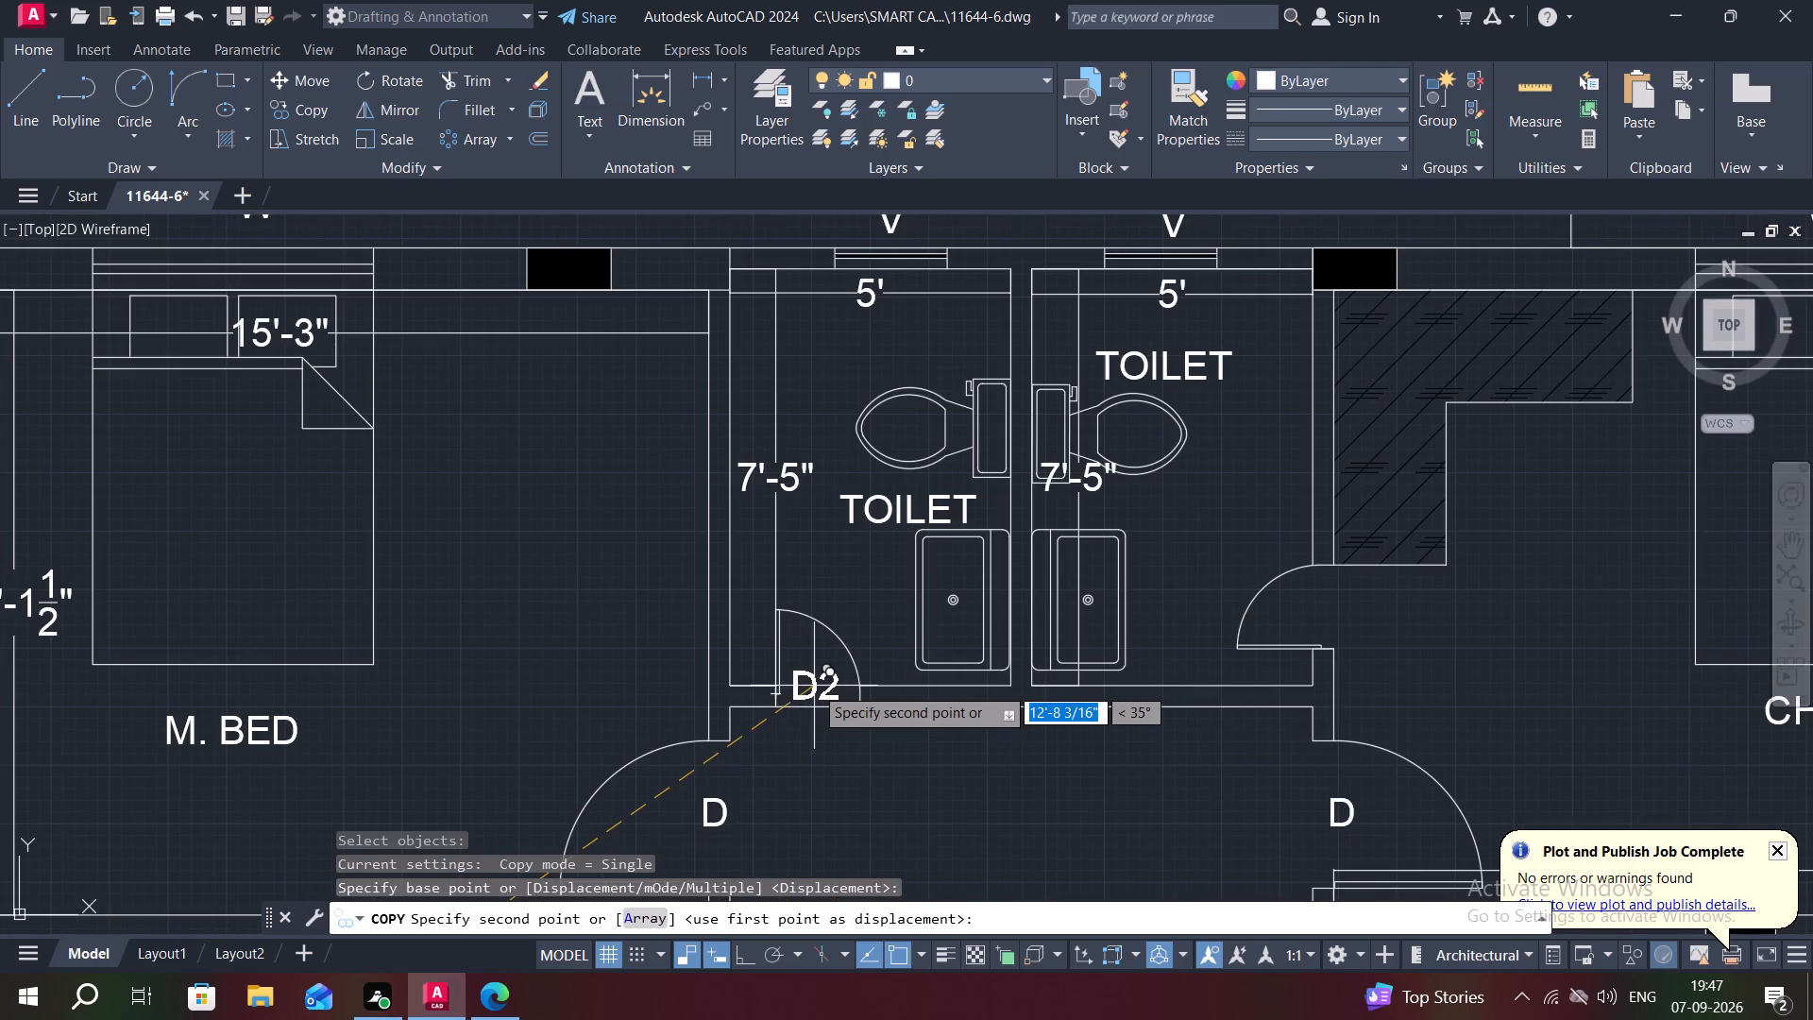
{"action": "left_click", "coordinate": [814, 686]}
Copy the D2 label from the M. BED side toilet door to the neighbouring toilet's door on the CH. BED side.
{"action": "key", "text": "space"}
{"action": "left_click", "coordinate": [812, 683]}
{"action": "right_click", "coordinate": [812, 683]}
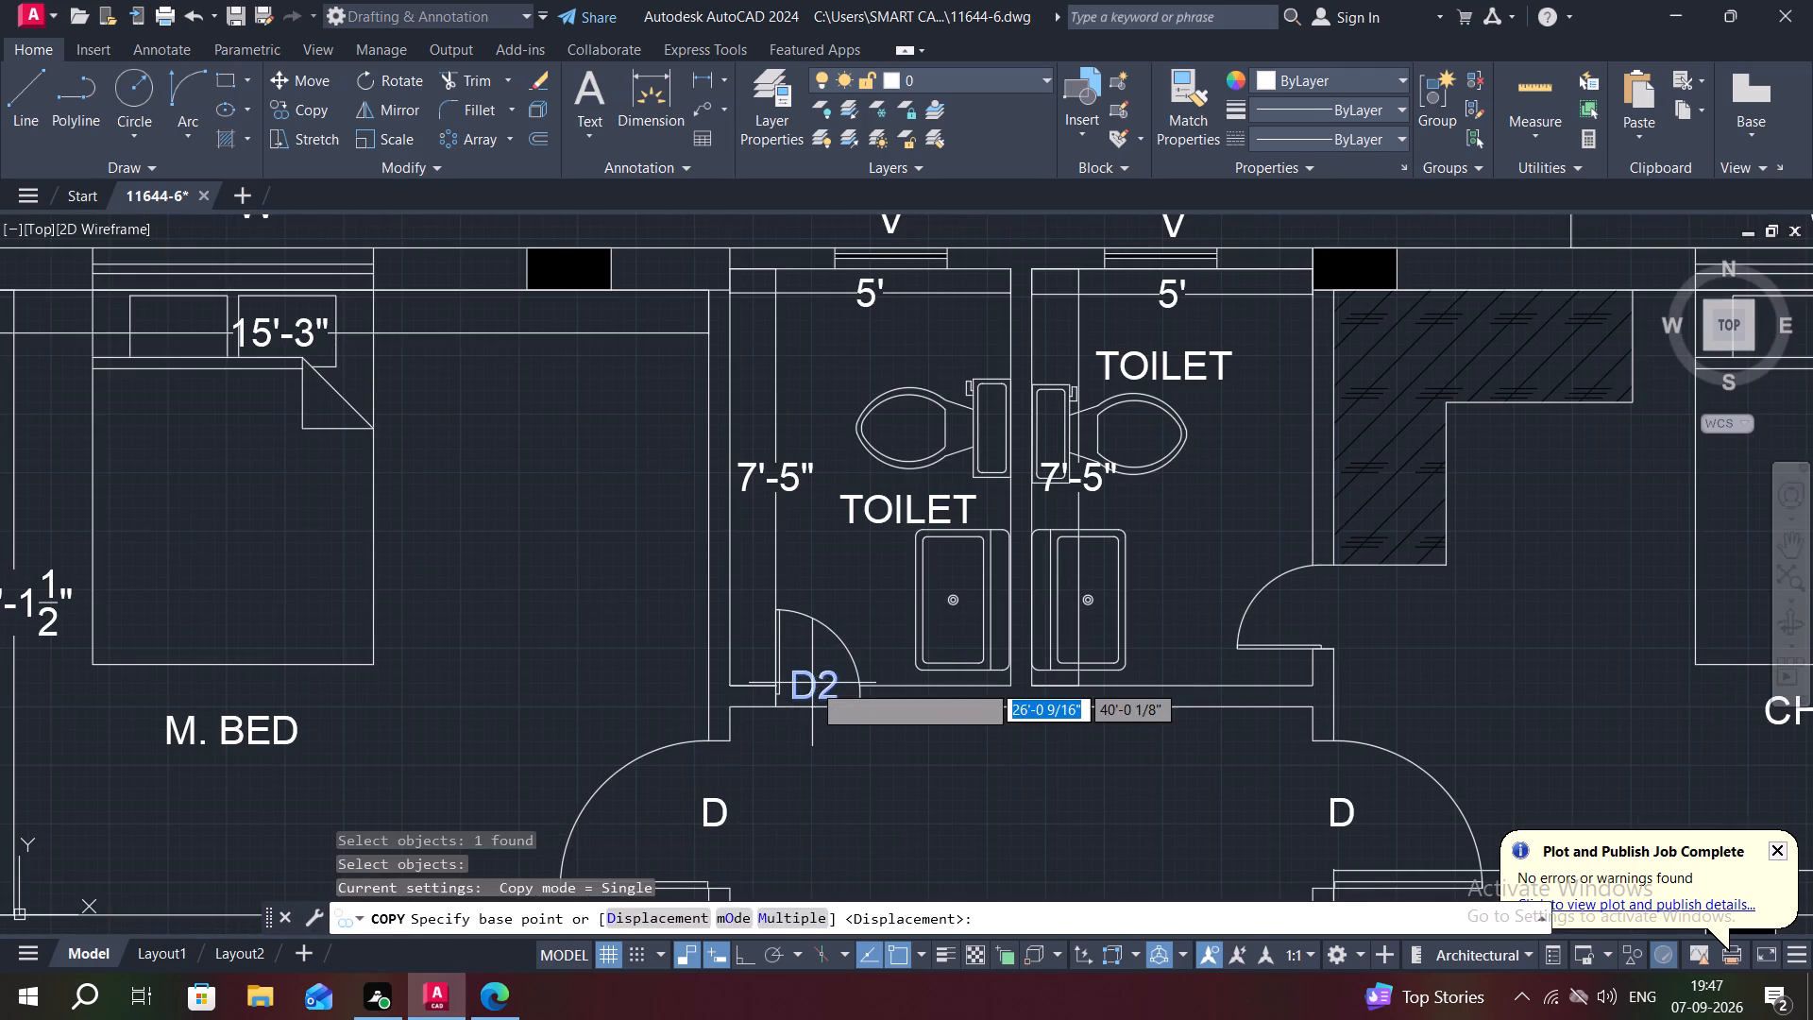
{"action": "left_click", "coordinate": [812, 683]}
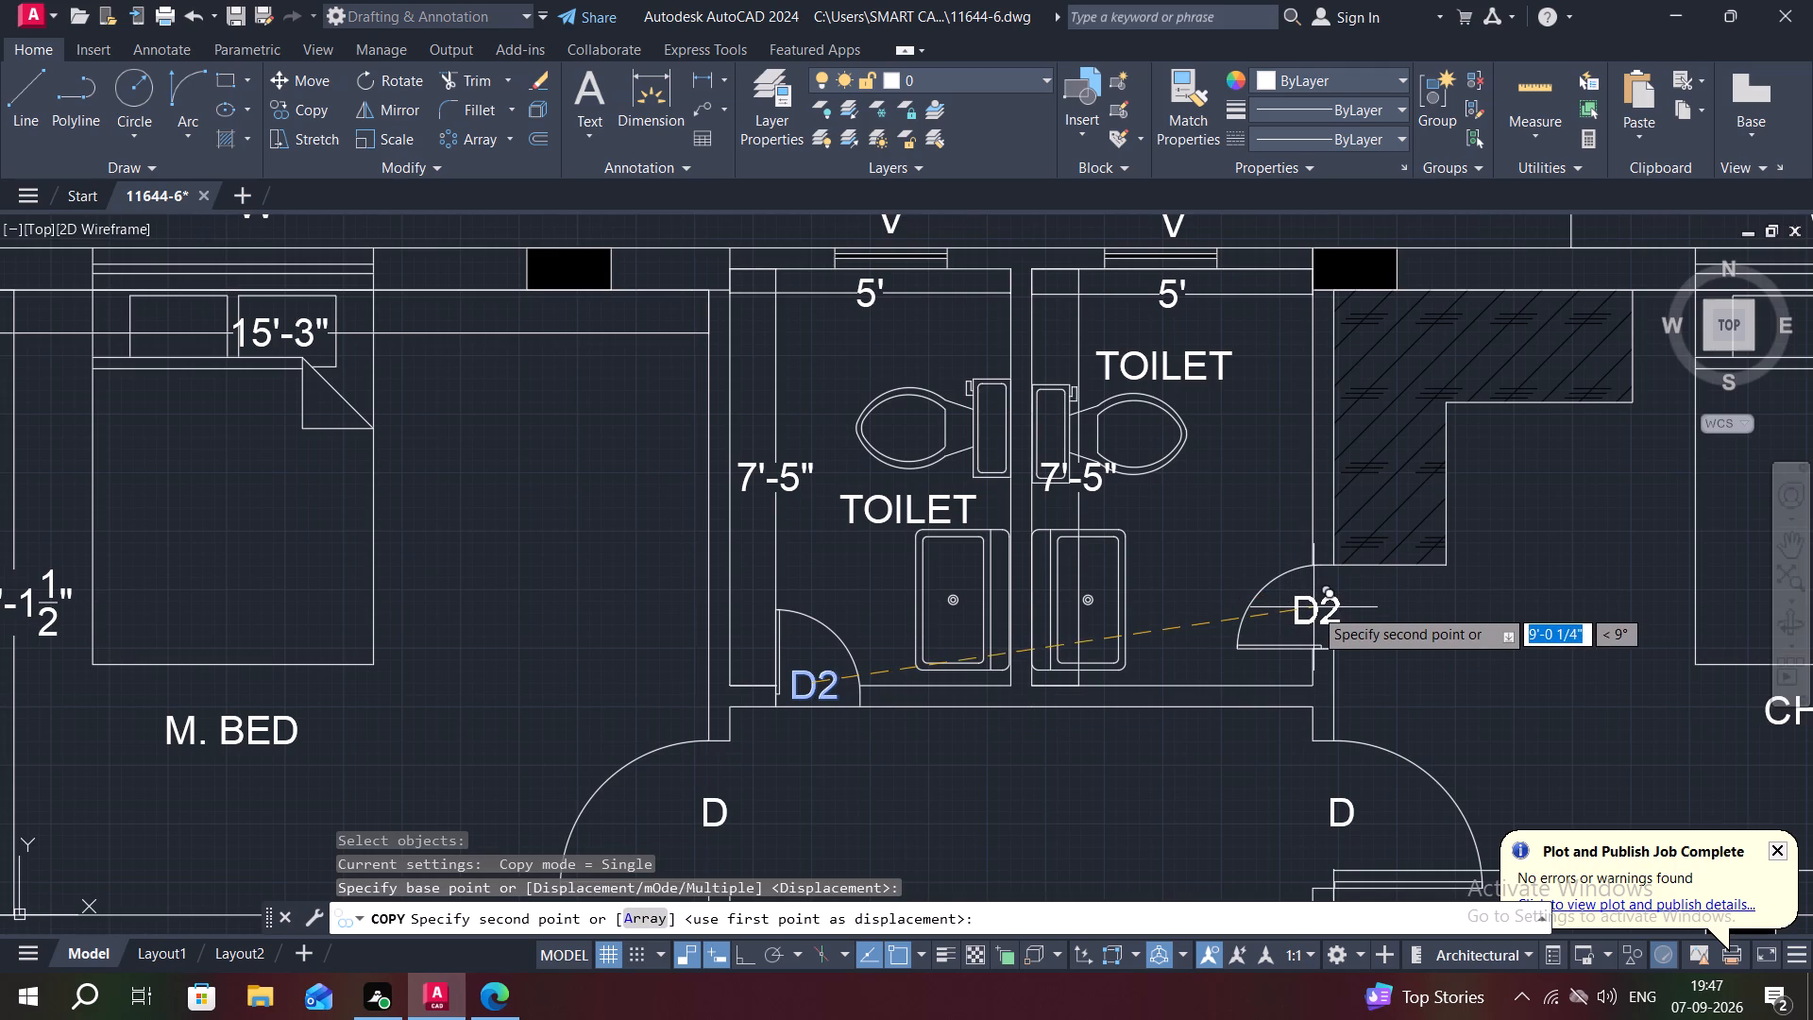
{"action": "left_click", "coordinate": [1313, 607]}
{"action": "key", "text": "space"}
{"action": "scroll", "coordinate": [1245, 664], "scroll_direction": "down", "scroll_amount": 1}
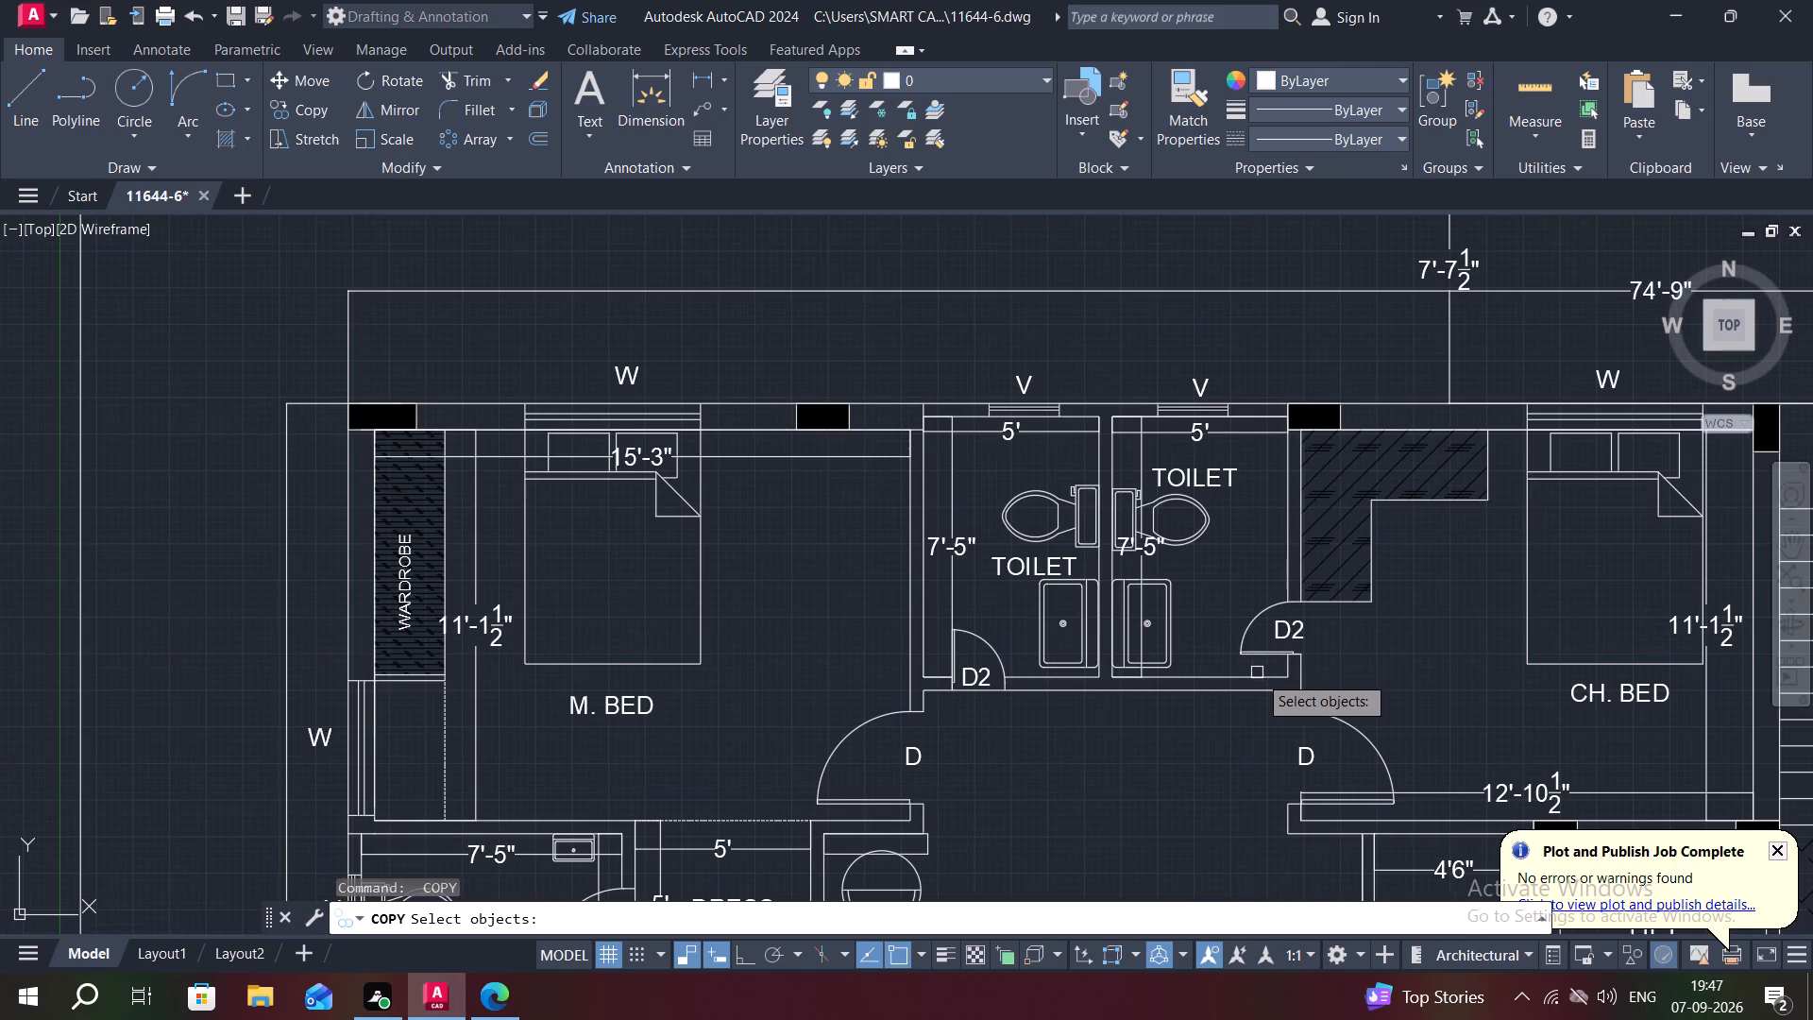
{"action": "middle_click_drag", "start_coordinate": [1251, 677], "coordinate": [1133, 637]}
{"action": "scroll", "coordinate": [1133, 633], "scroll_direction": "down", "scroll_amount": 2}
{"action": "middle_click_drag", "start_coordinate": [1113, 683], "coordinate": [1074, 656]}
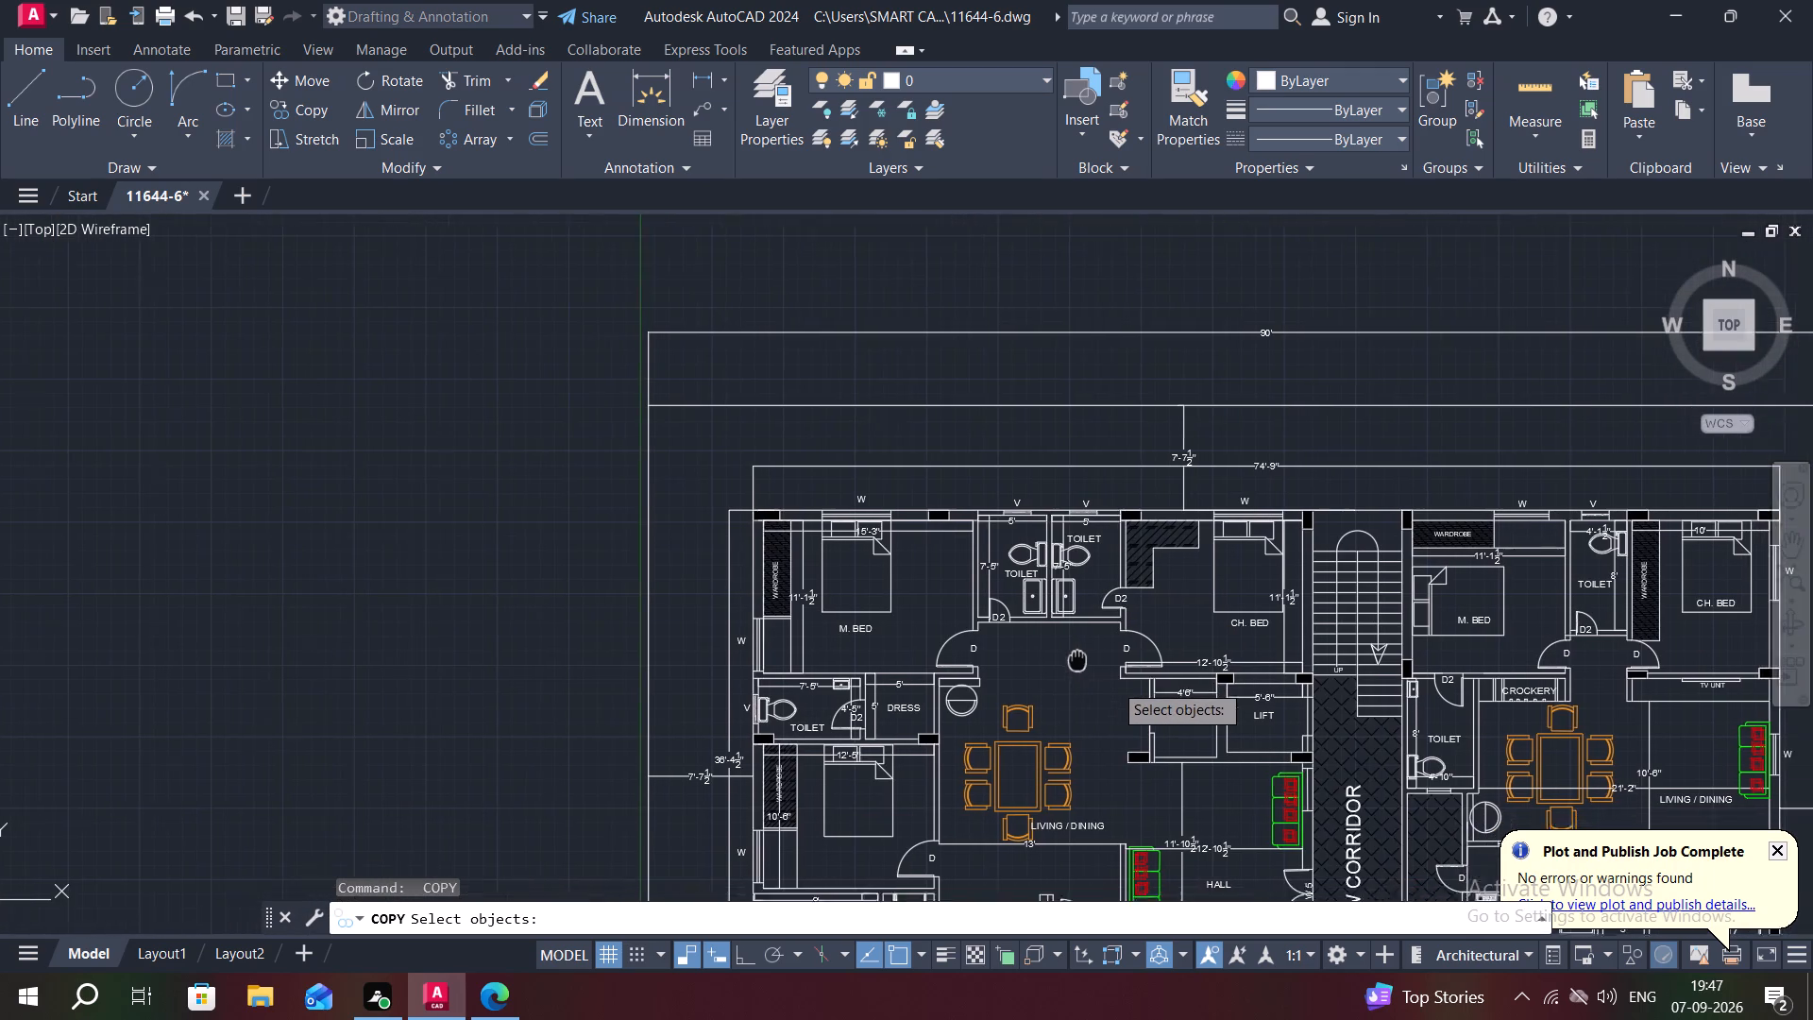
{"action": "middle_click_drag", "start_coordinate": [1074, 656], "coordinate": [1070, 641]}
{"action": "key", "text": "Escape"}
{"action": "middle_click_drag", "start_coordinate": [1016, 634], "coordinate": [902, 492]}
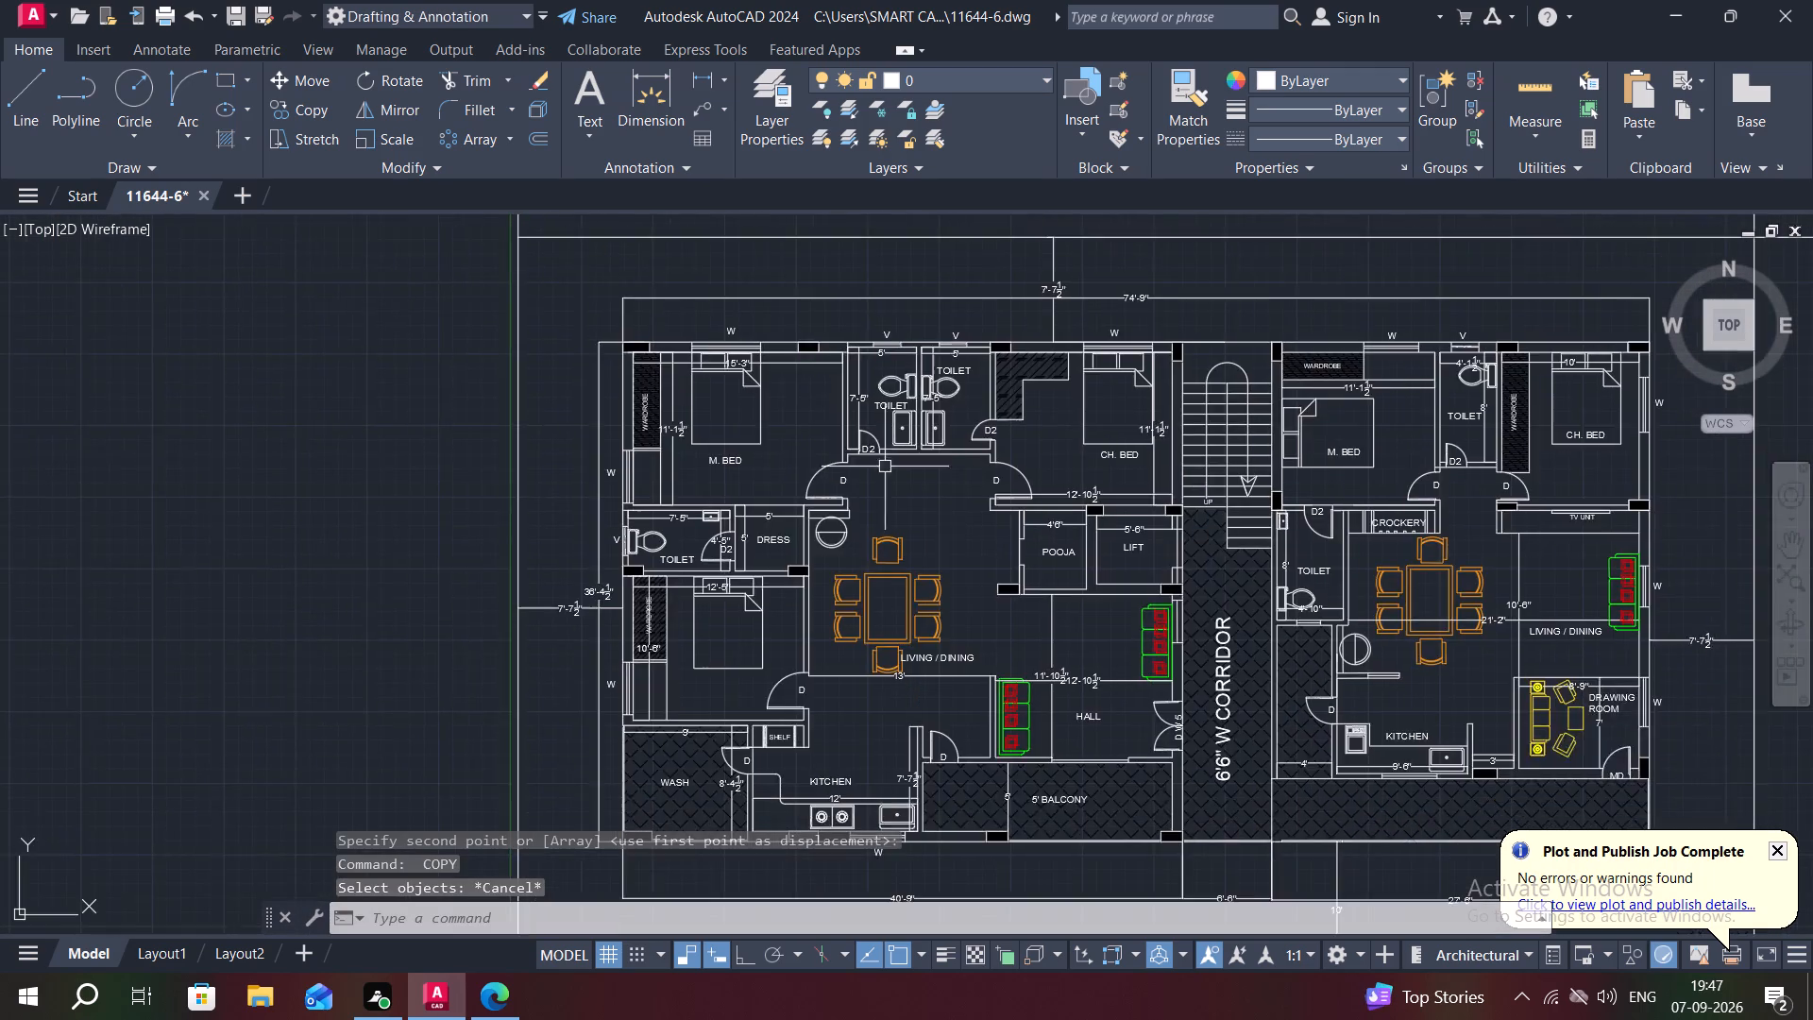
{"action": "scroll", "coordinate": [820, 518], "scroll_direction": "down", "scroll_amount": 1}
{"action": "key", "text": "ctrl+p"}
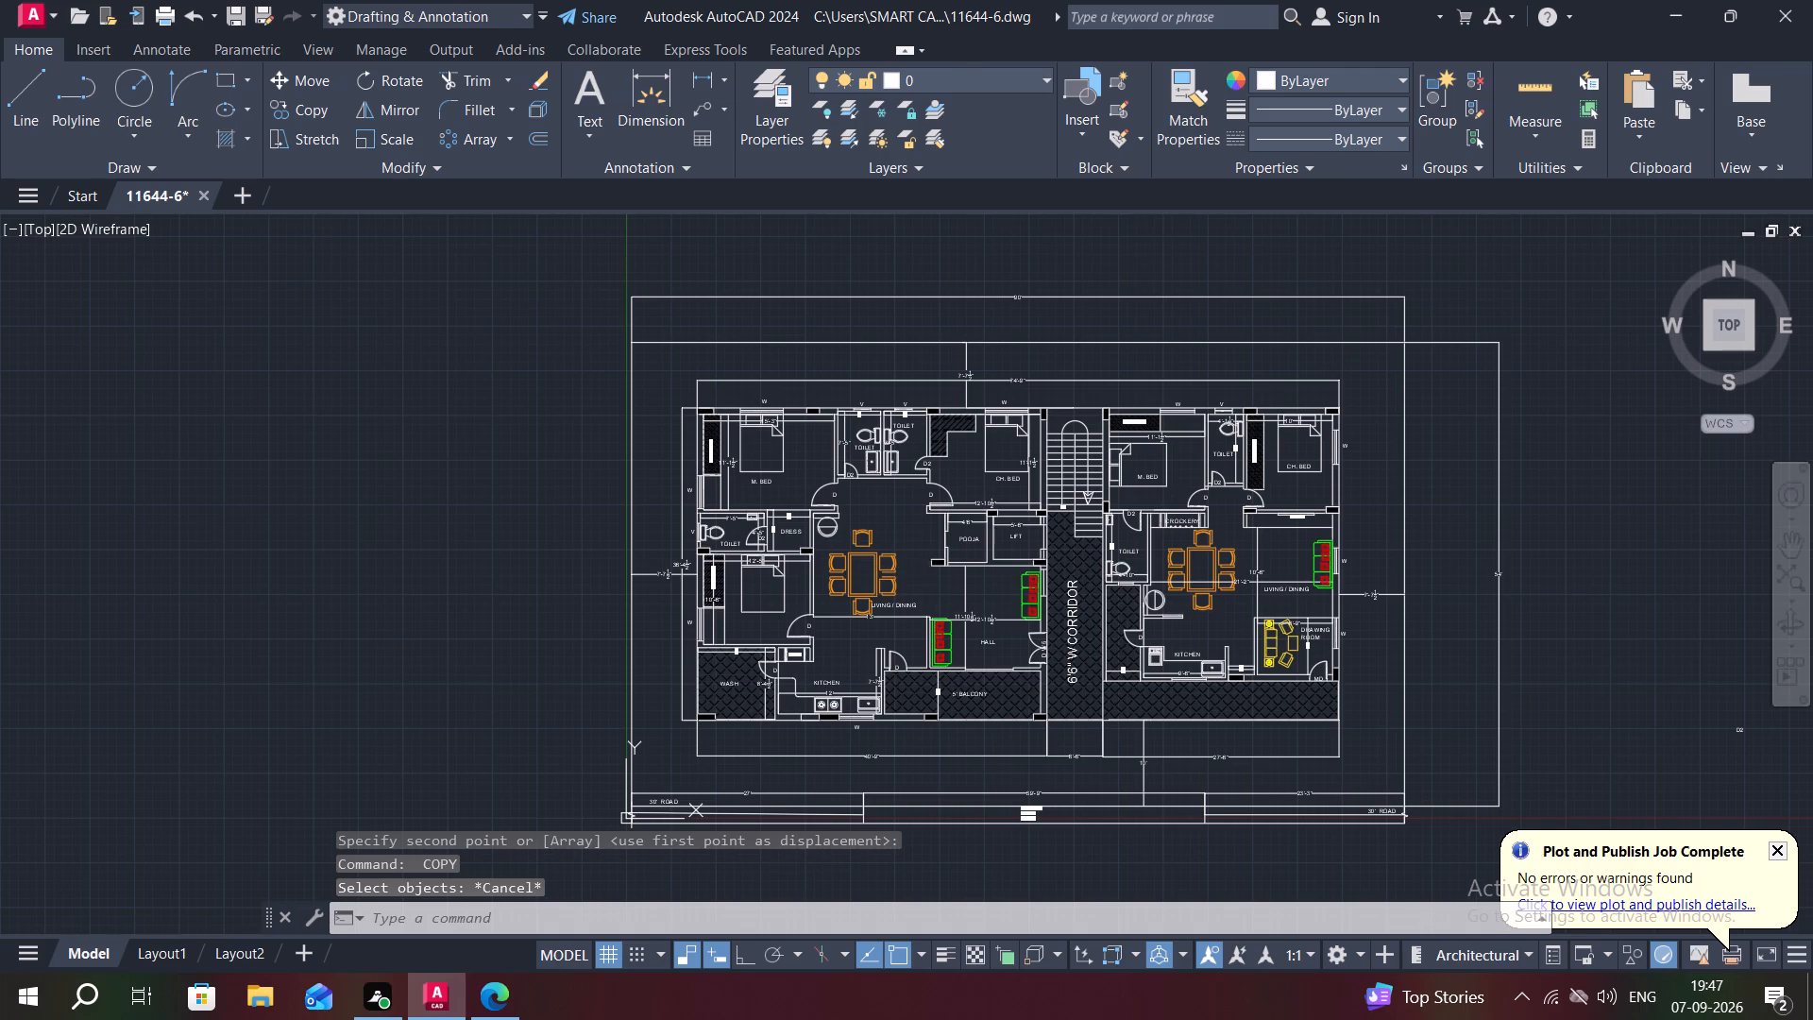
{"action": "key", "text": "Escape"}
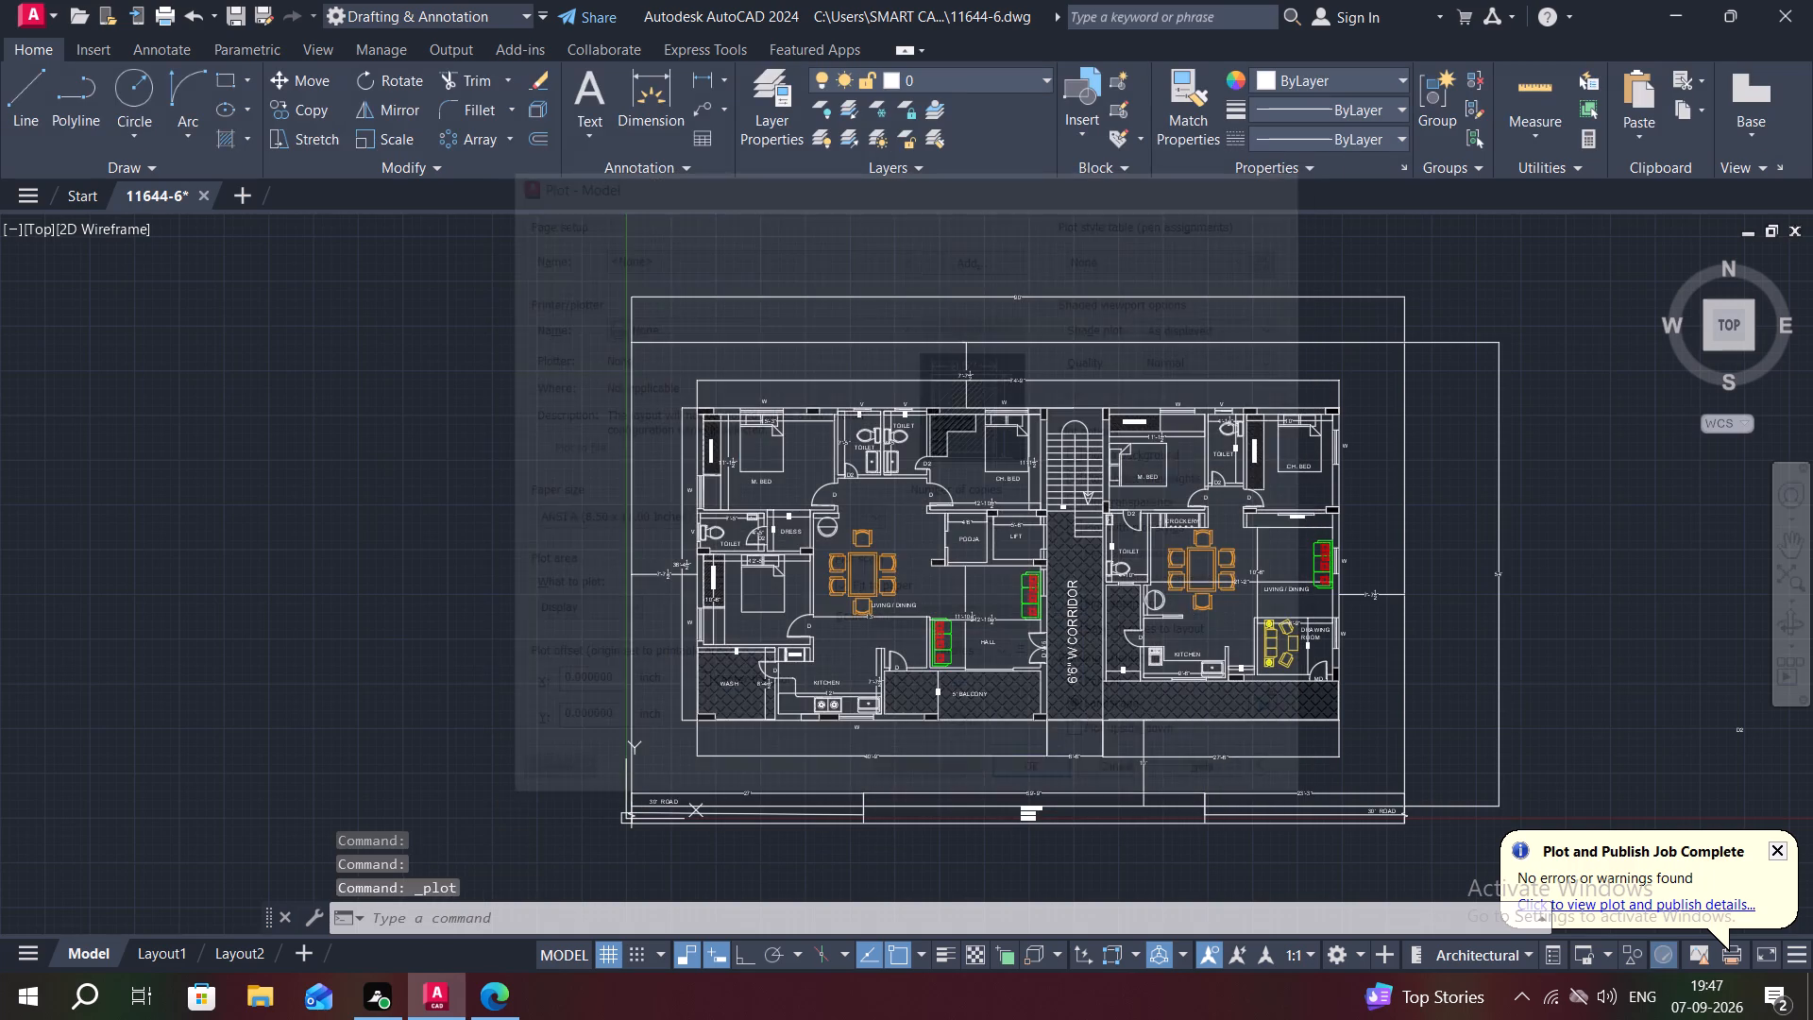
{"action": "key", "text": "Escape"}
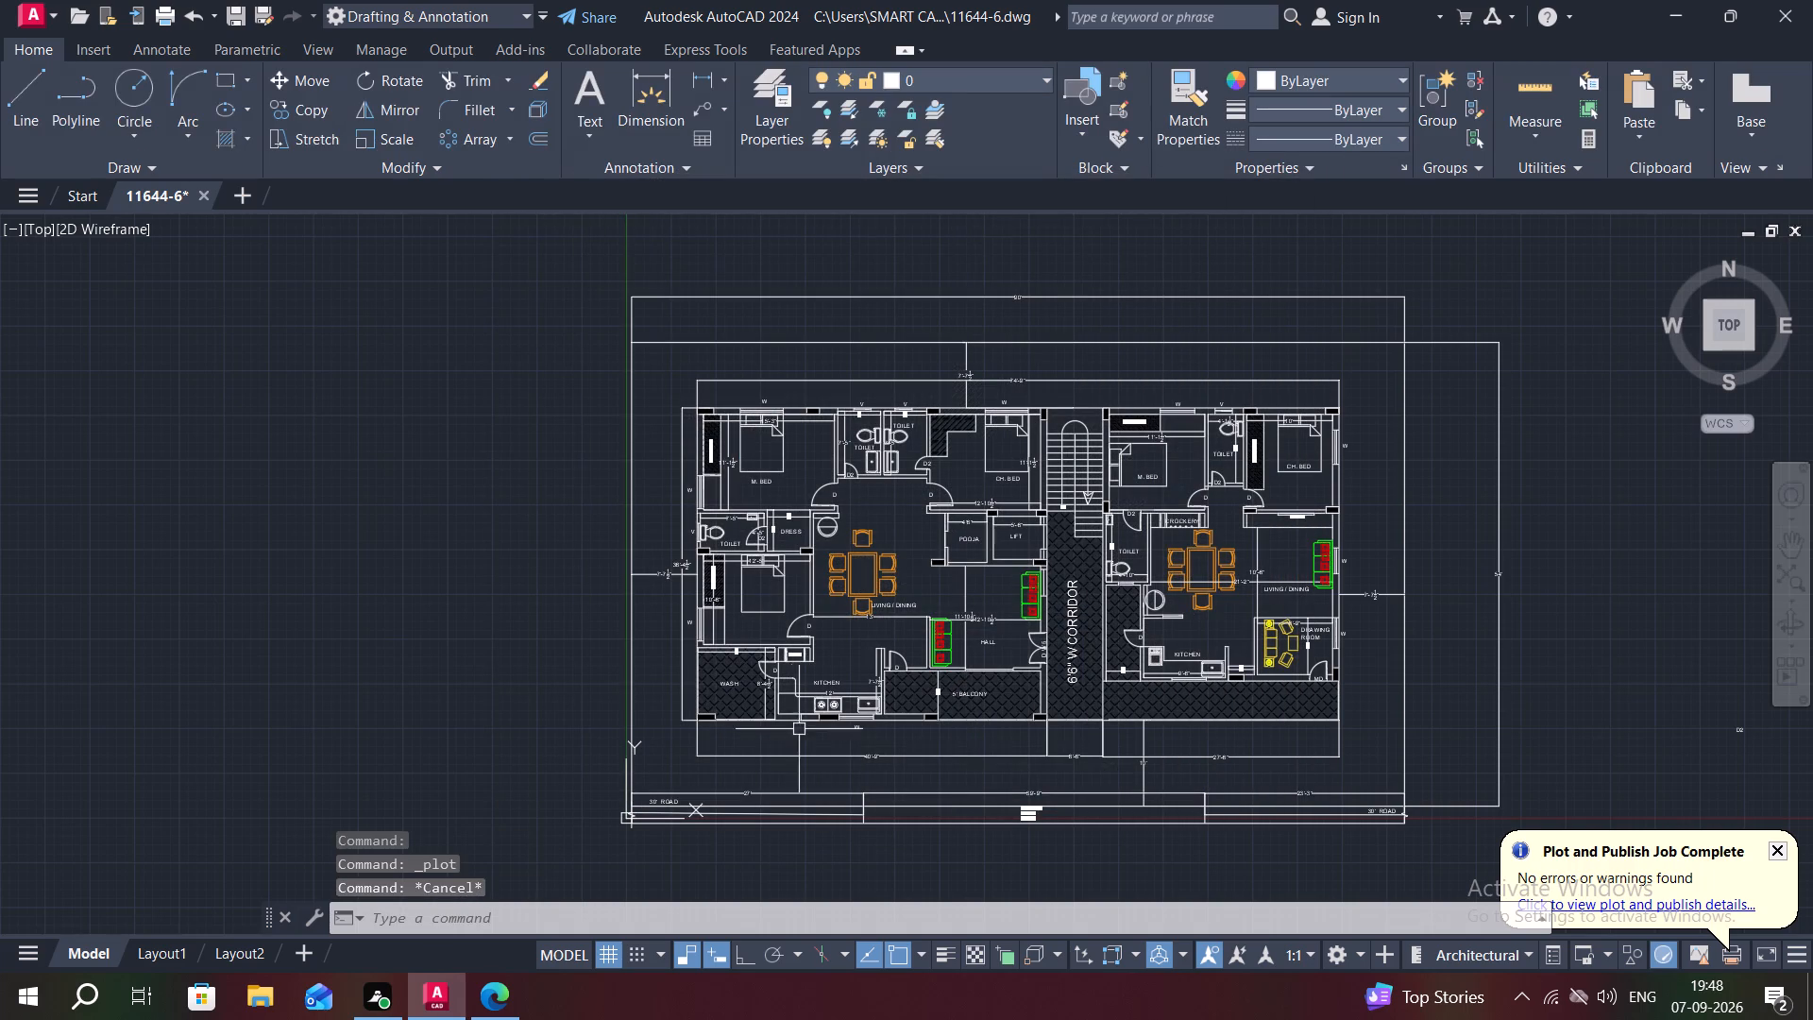
Copy the WASH label to the empty area above the 90' overall dimension of the plan.
{"action": "scroll", "coordinate": [742, 699], "scroll_direction": "up", "scroll_amount": 2}
{"action": "type", "text": "CO"}
{"action": "key", "text": "space"}
{"action": "left_click", "coordinate": [695, 662]}
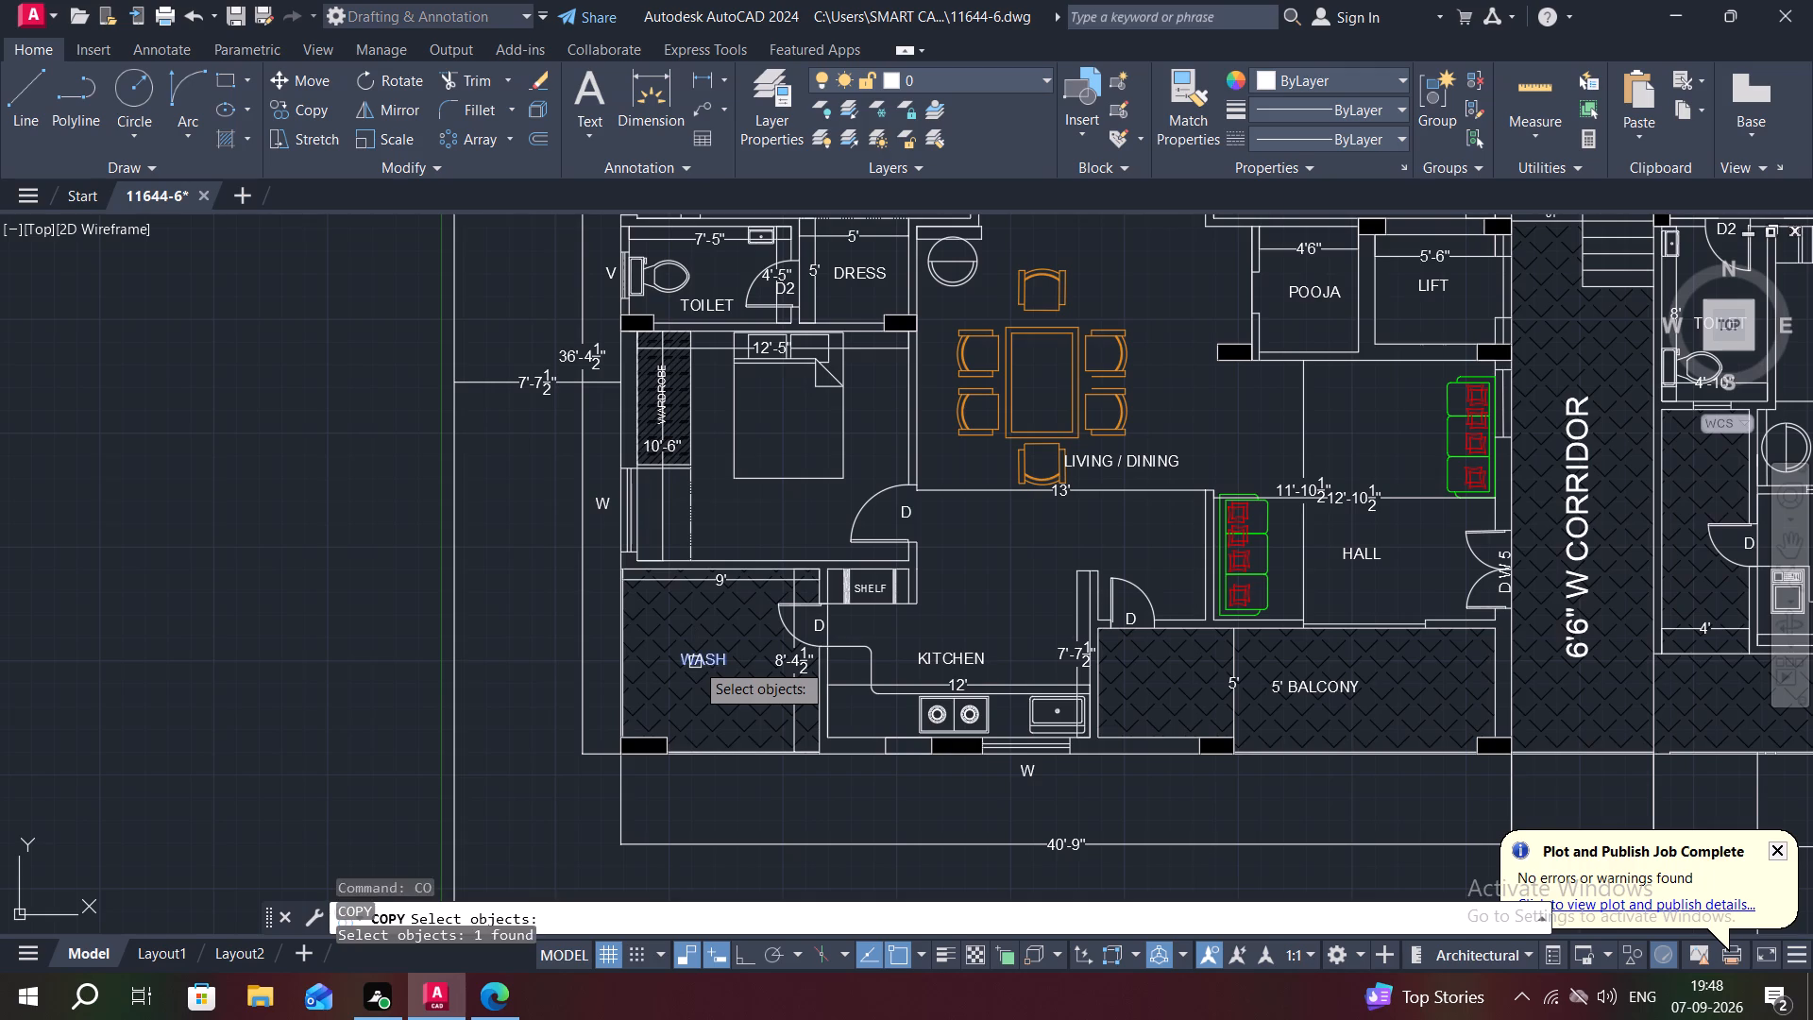
{"action": "right_click", "coordinate": [695, 662]}
{"action": "left_click", "coordinate": [695, 662]}
{"action": "middle_click_drag", "start_coordinate": [747, 523], "coordinate": [625, 1019]}
{"action": "scroll", "coordinate": [716, 356], "scroll_direction": "down", "scroll_amount": 2}
{"action": "scroll", "coordinate": [792, 365], "scroll_direction": "up", "scroll_amount": 1}
{"action": "middle_click_drag", "start_coordinate": [792, 365], "coordinate": [681, 623]}
{"action": "scroll", "coordinate": [889, 493], "scroll_direction": "up", "scroll_amount": 3}
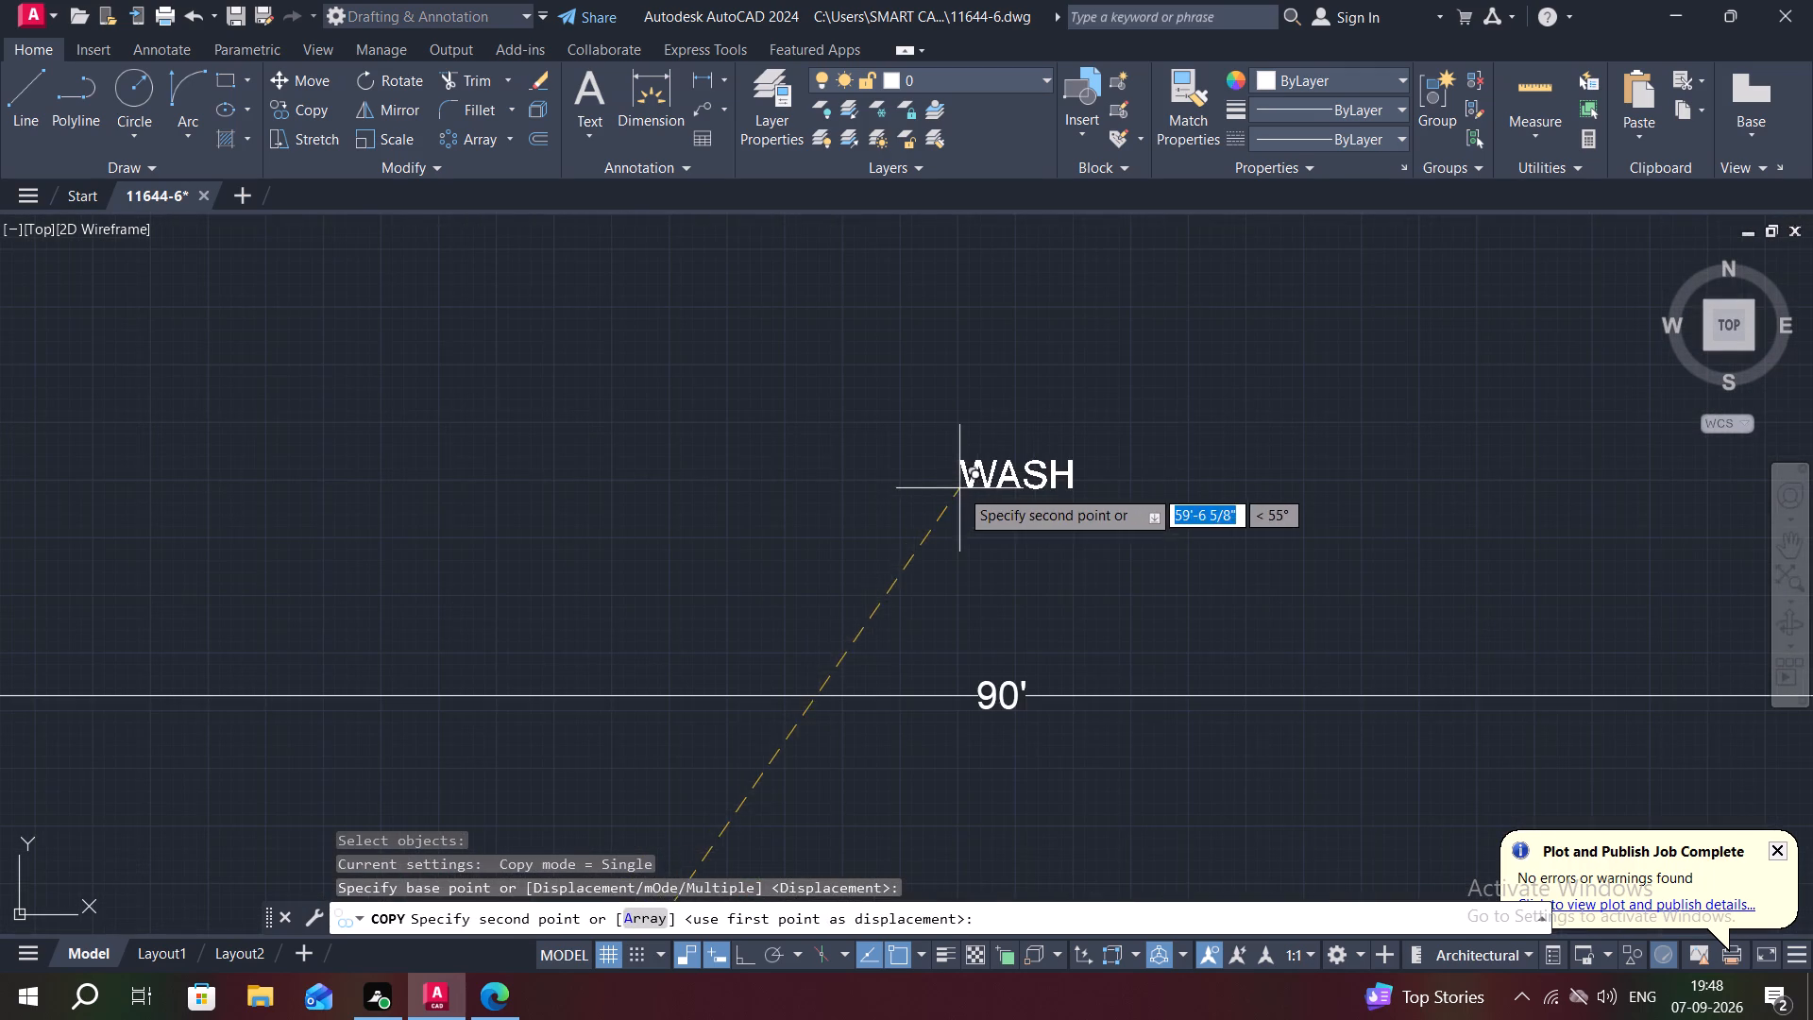
{"action": "left_click", "coordinate": [923, 507]}
Clear the wording of the copied WASH label above the plan and set its text height to 9".
{"action": "double_click", "coordinate": [949, 488]}
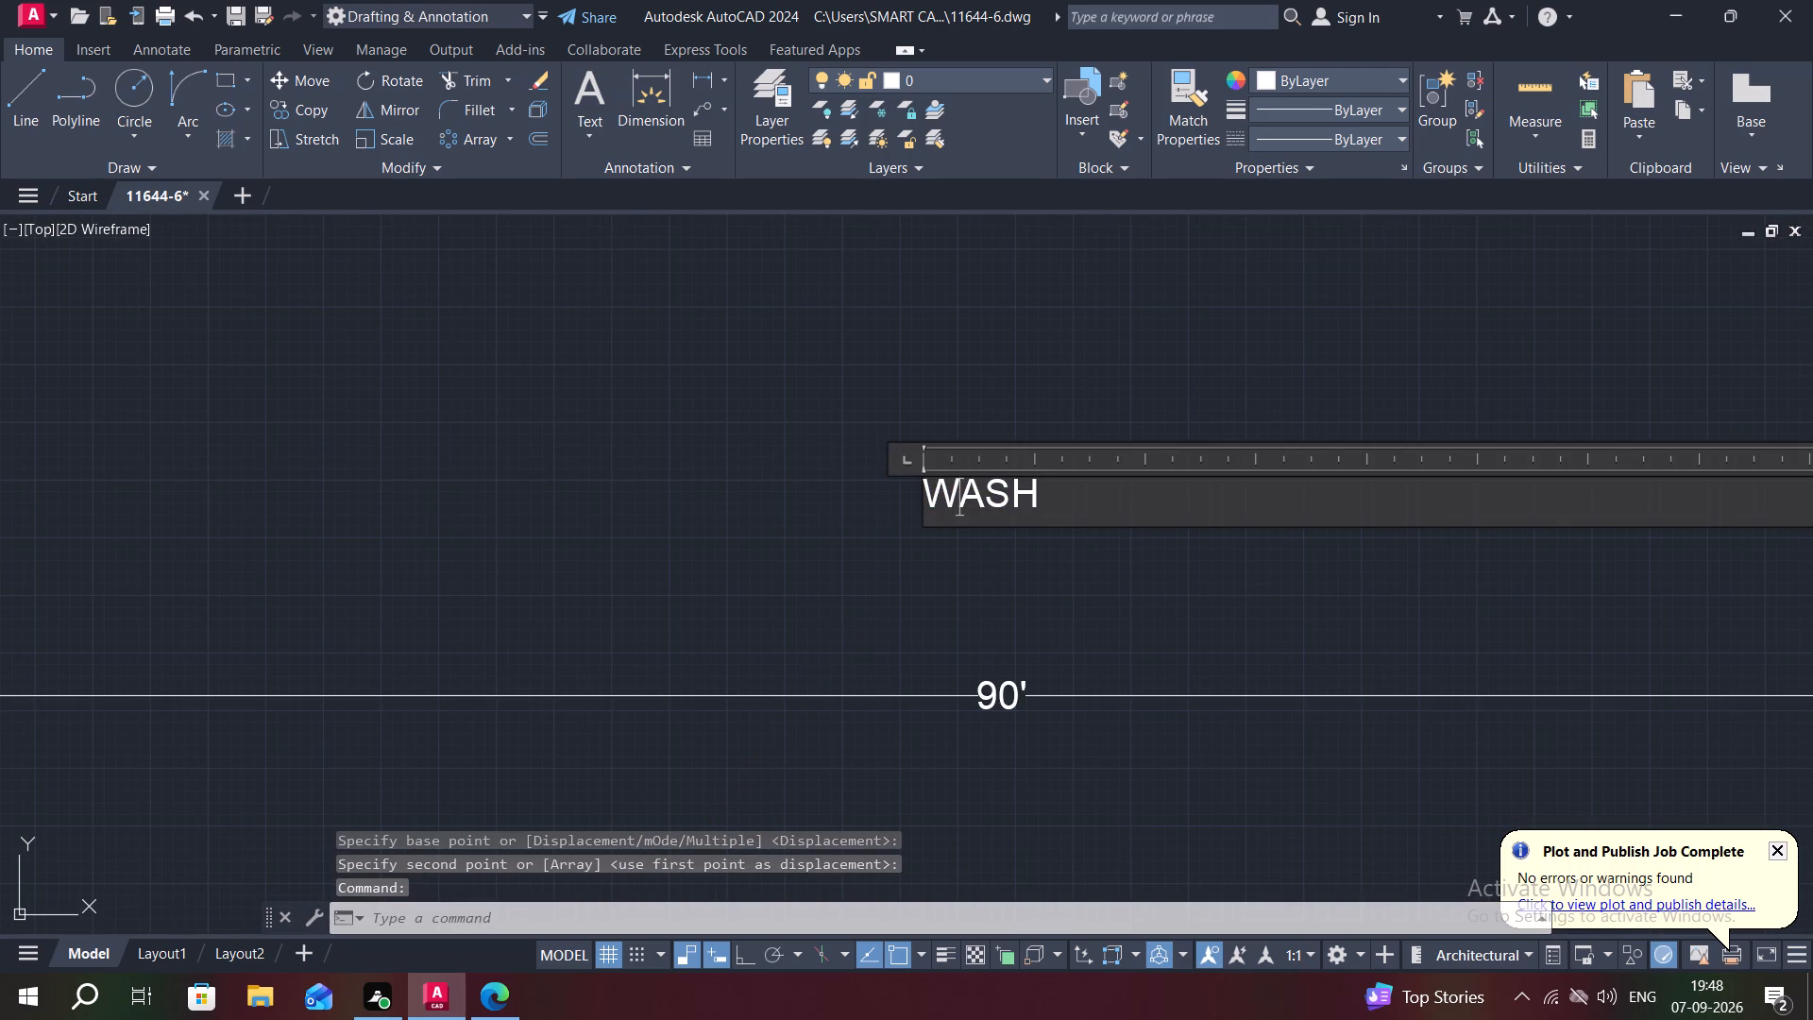
{"action": "left_click", "coordinate": [1066, 495]}
{"action": "key", "text": "BackSpace"}
{"action": "key", "text": "BackSpace"}
{"action": "key", "text": "BackSpace"}
{"action": "key", "text": "BackSpace"}
{"action": "key", "text": "BackSpace"}
{"action": "key", "text": "BackSpace"}
{"action": "key", "text": "BackSpace"}
{"action": "key", "text": "BackSpace"}
{"action": "key", "text": "BackSpace"}
{"action": "key", "text": "BackSpace"}
{"action": "key", "text": "BackSpace"}
{"action": "key", "text": "BackSpace"}
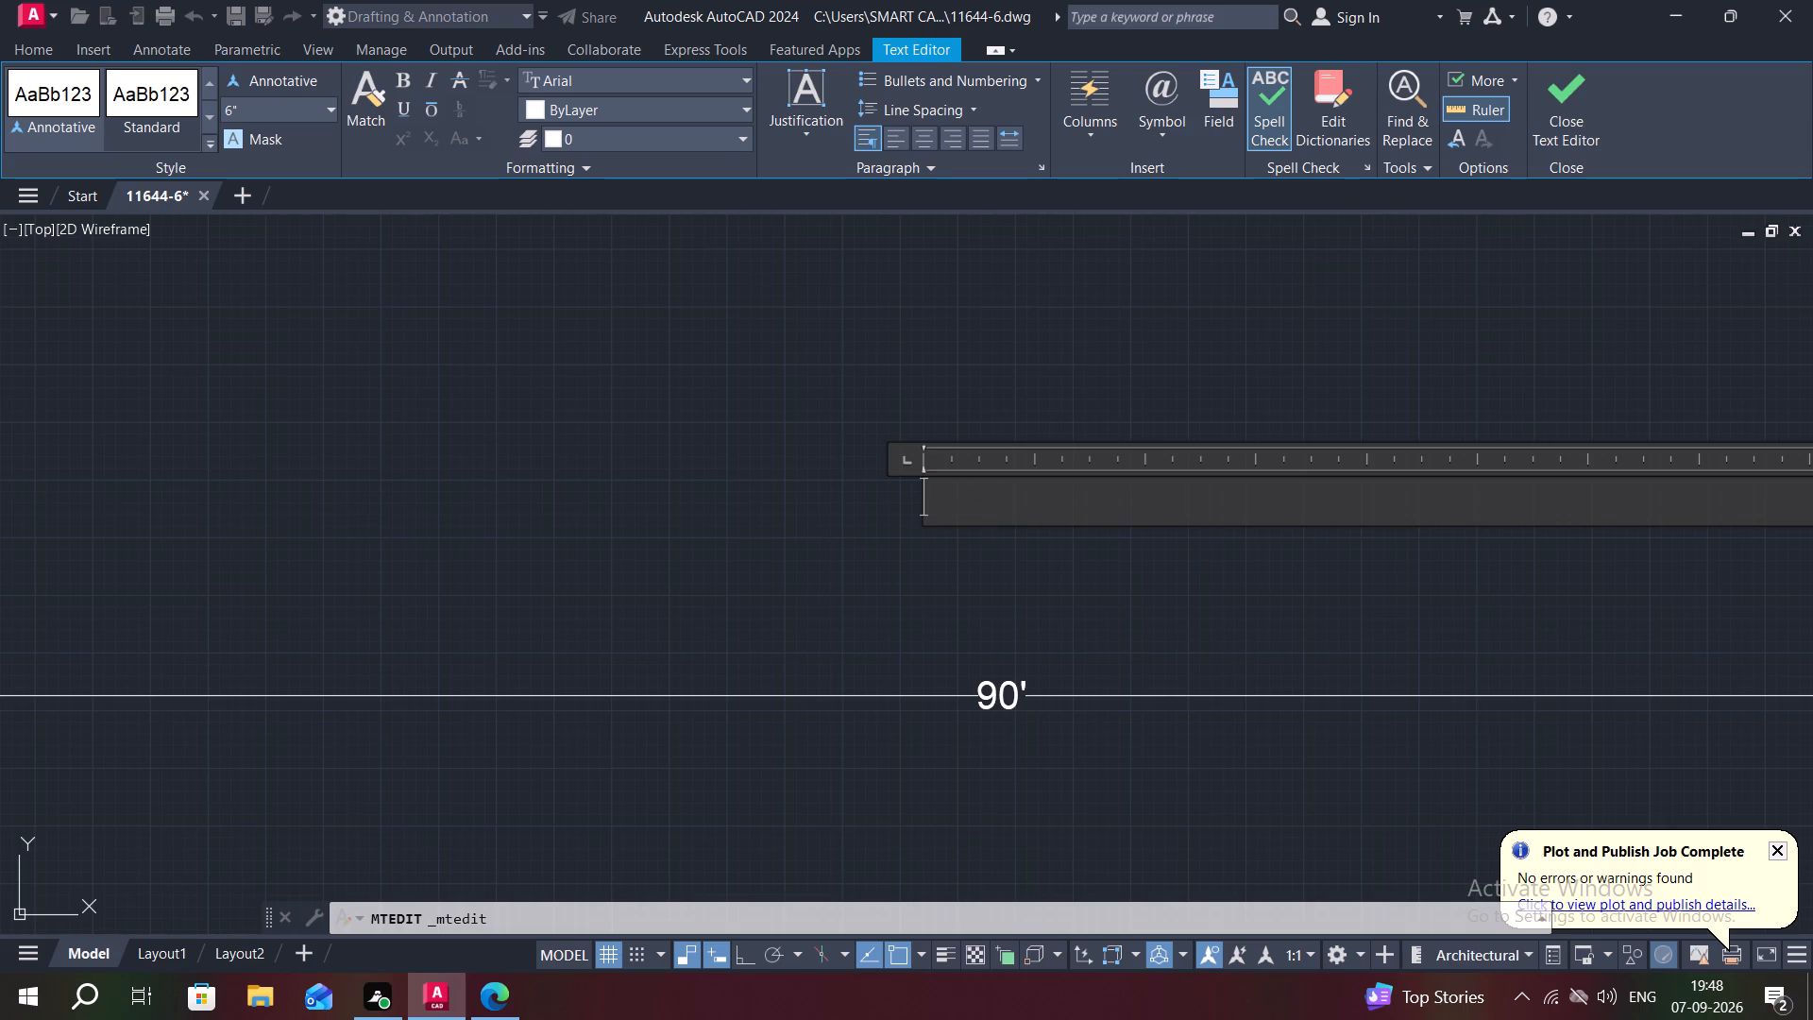
{"action": "key", "text": "w"}
{"action": "double_click", "coordinate": [963, 493]}
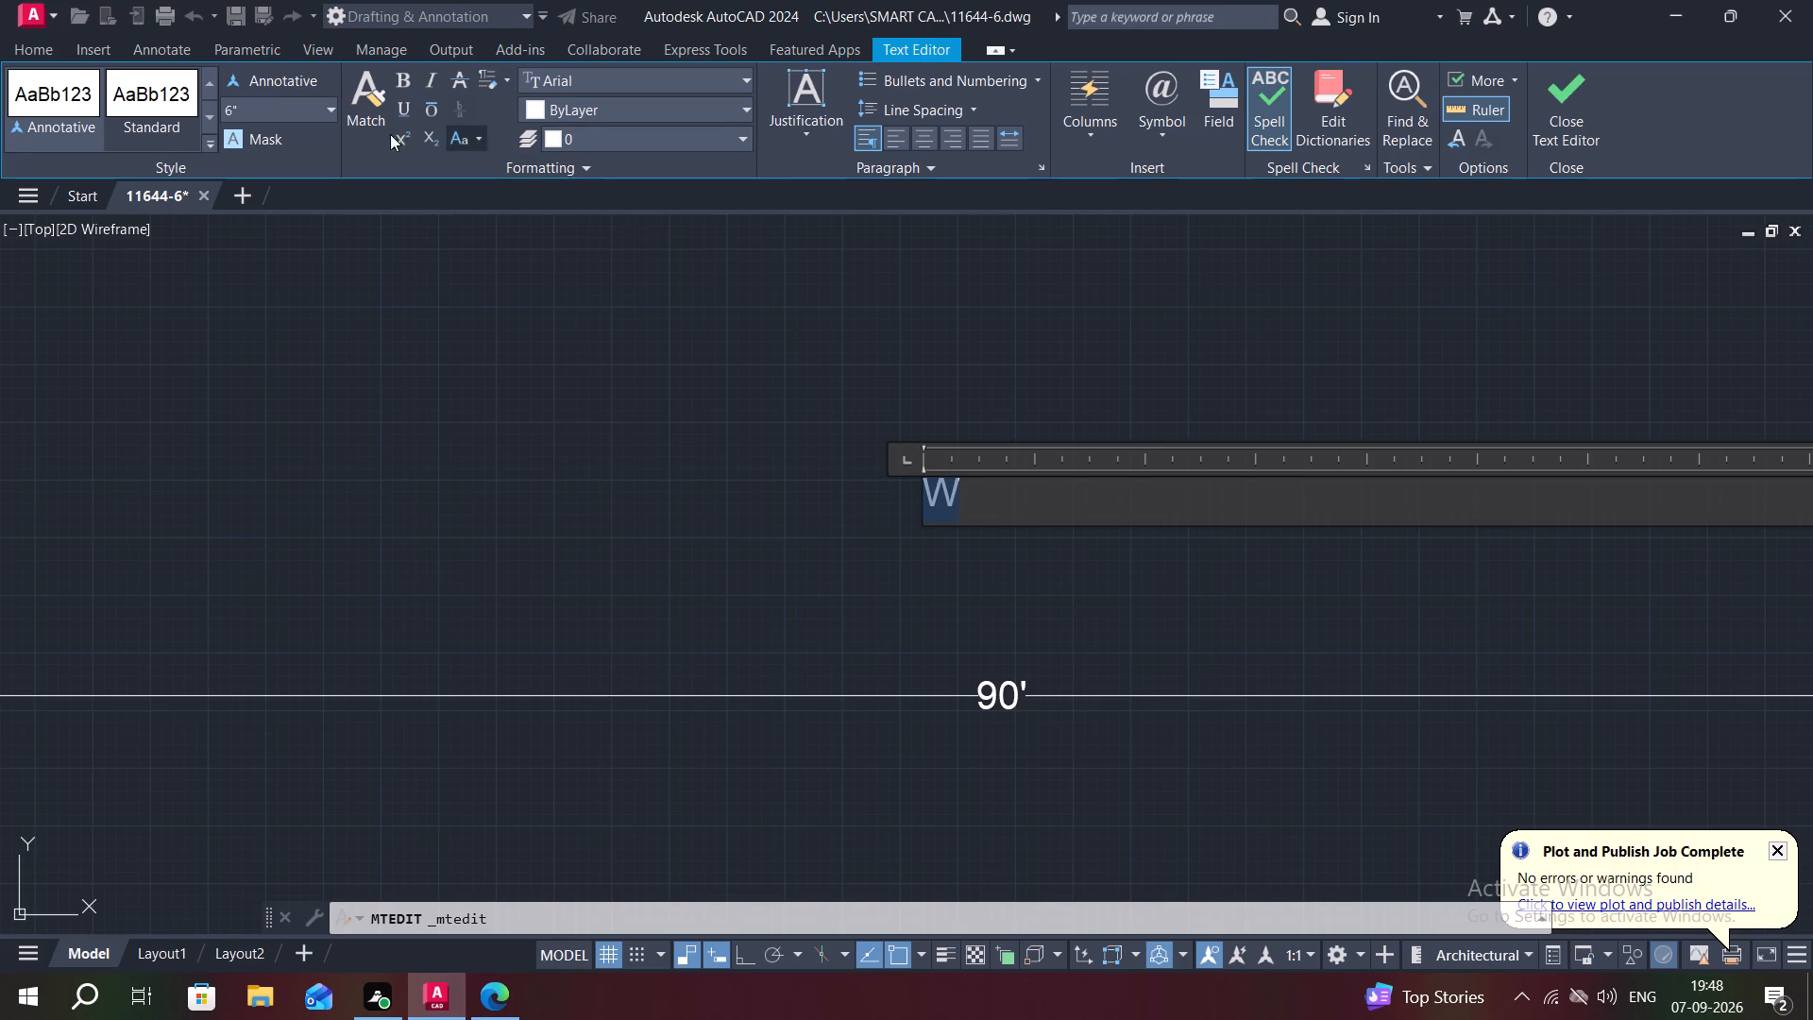
{"action": "left_click", "coordinate": [246, 105]}
{"action": "key", "text": "BackSpace"}
{"action": "key", "text": "9"}
{"action": "key", "text": "shift+quotedbl"}
{"action": "key", "text": "Return"}
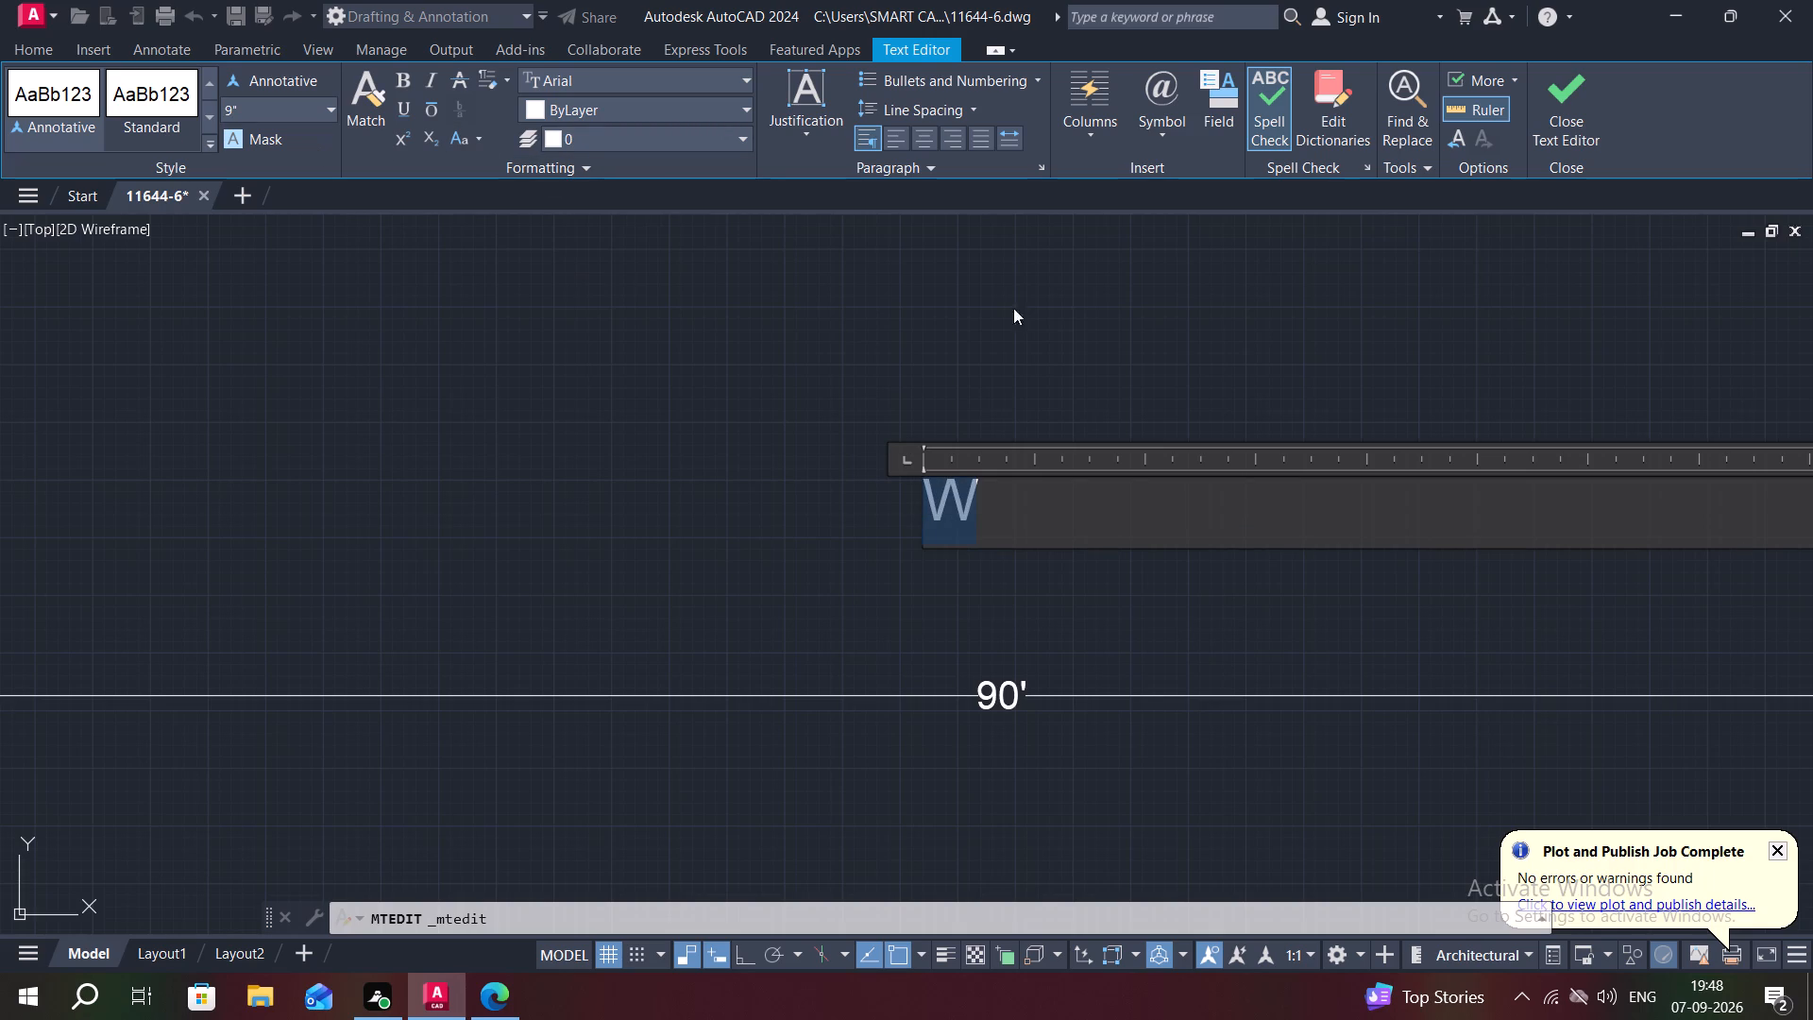
Enter FLOOR PLAN as the wording of the title text above the 90' dimension and finish the edit.
{"action": "left_click", "coordinate": [1003, 506]}
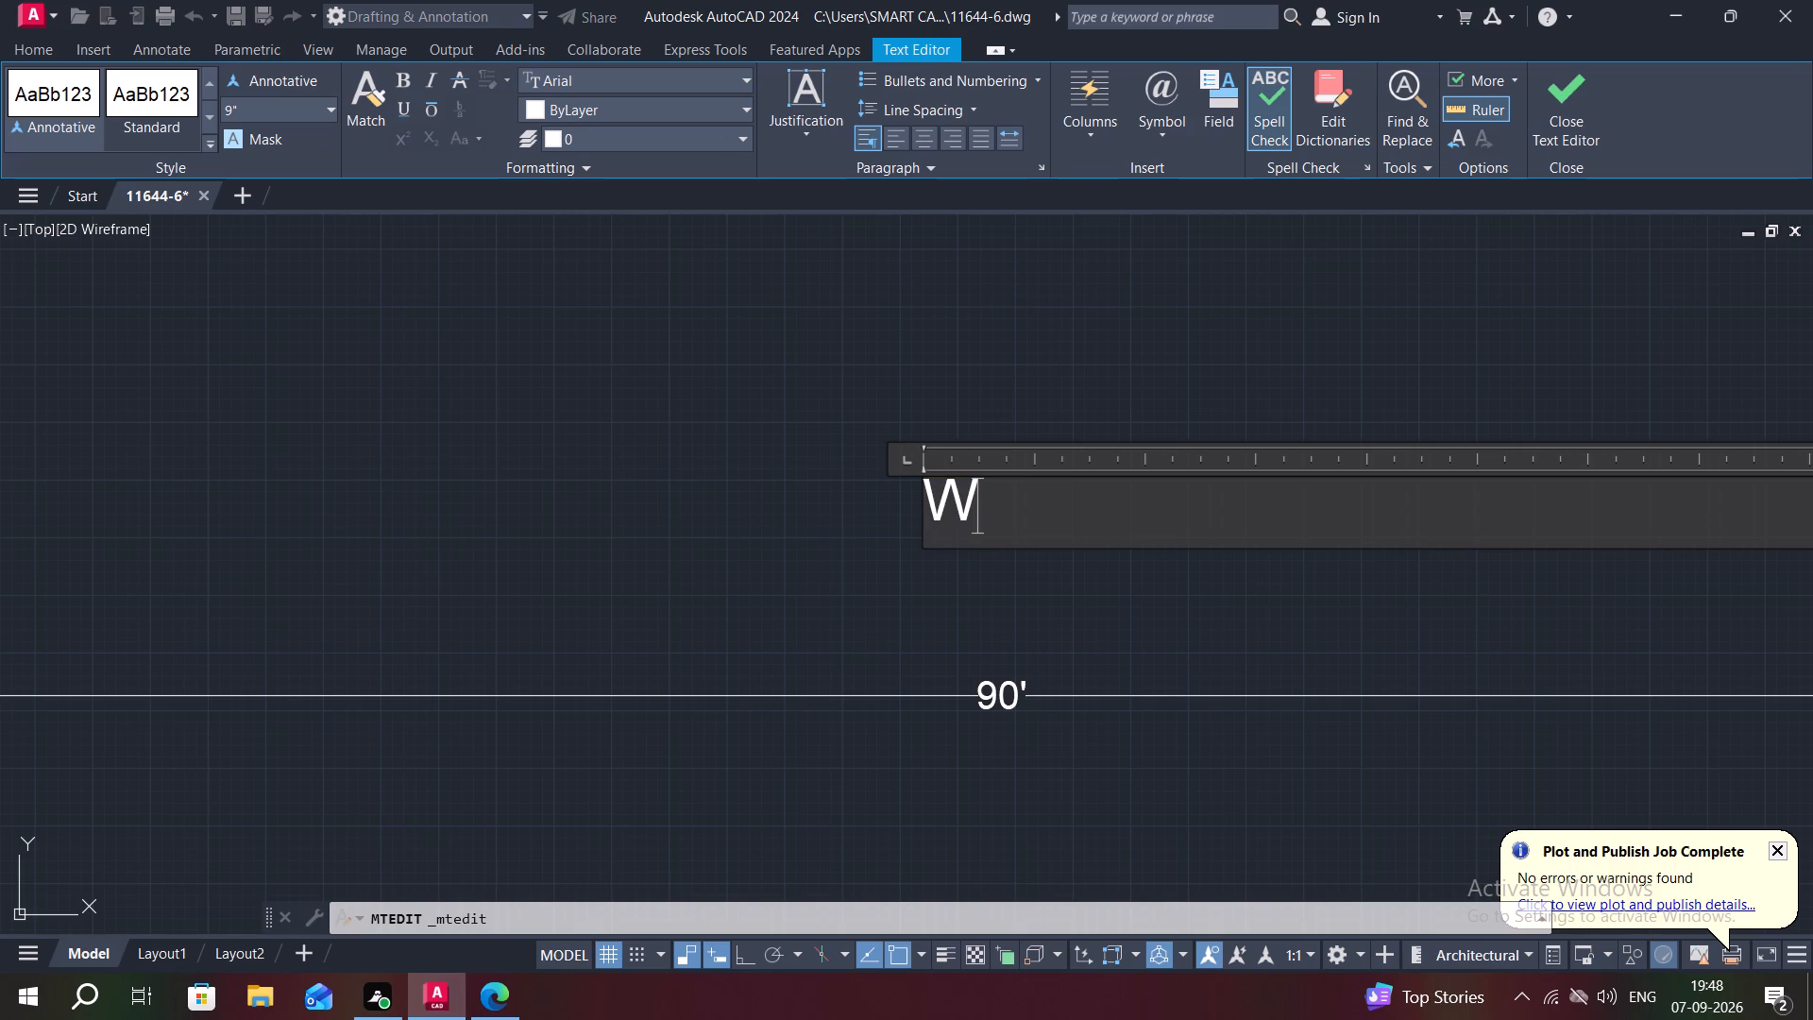
{"action": "key", "text": "BackSpace"}
{"action": "key", "text": "t"}
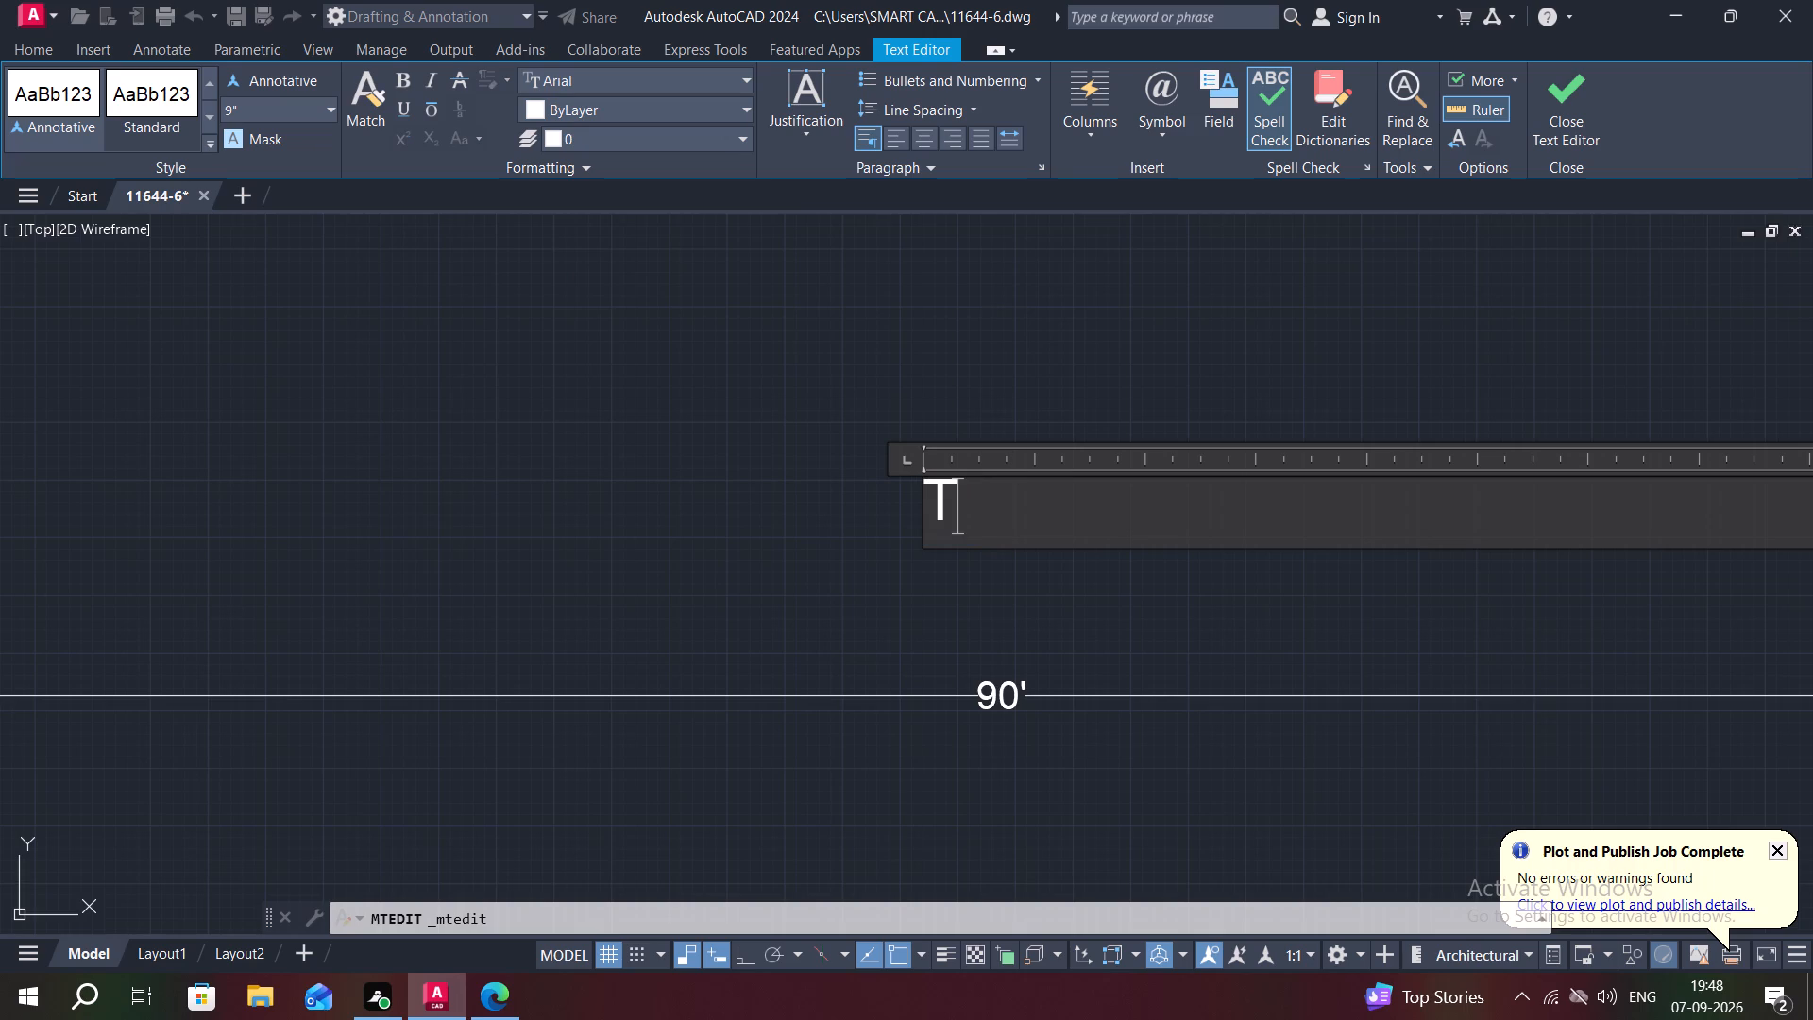
{"action": "key", "text": "BackSpace"}
{"action": "type", "text": "NHK"}
{"action": "key", "text": "BackSpace"}
{"action": "key", "text": "BackSpace"}
{"action": "key", "text": "BackSpace"}
{"action": "key", "text": "BackSpace"}
{"action": "key", "text": "BackSpace"}
{"action": "key", "text": "BackSpace"}
{"action": "key", "text": "BackSpace"}
{"action": "key", "text": "BackSpace"}
{"action": "key", "text": "BackSpace"}
{"action": "key", "text": "BackSpace"}
{"action": "key", "text": "BackSpace"}
{"action": "key", "text": "BackSpace"}
{"action": "type", "text": "FLOOR [P"}
{"action": "key", "text": "BackSpace"}
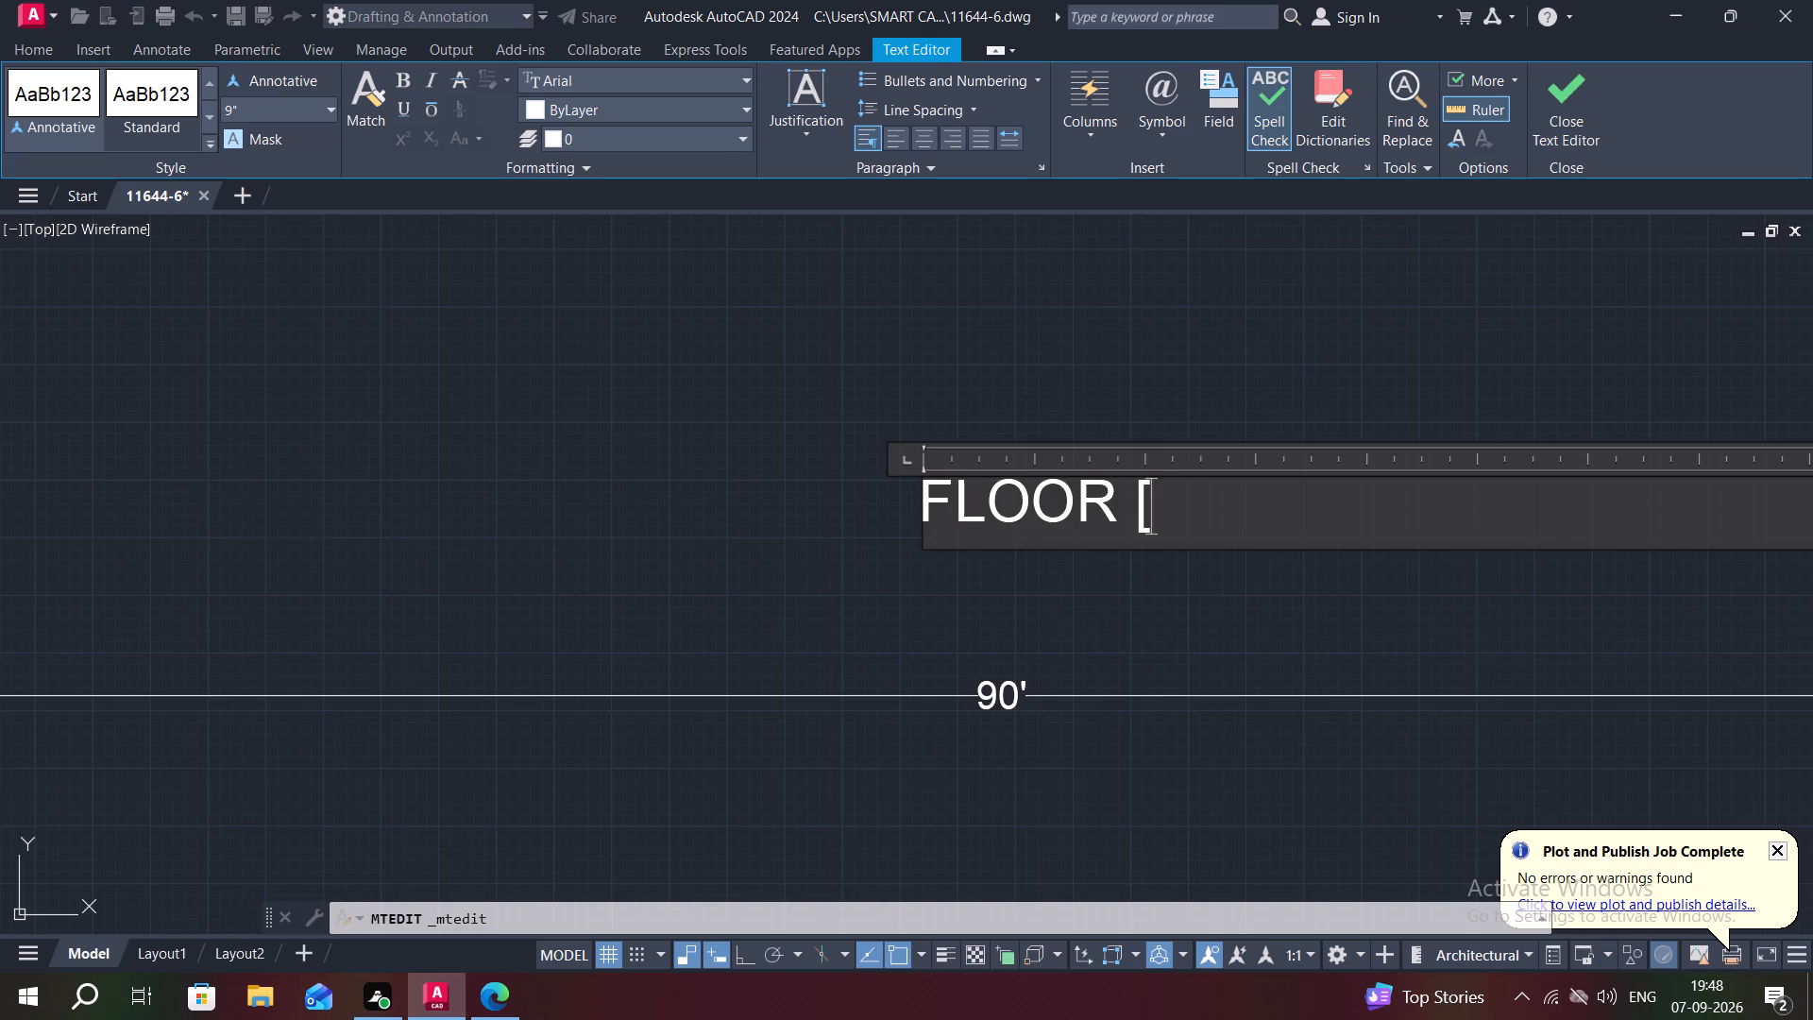
{"action": "key", "text": "BackSpace"}
{"action": "type", "text": "PLAN"}
{"action": "key", "text": "space"}
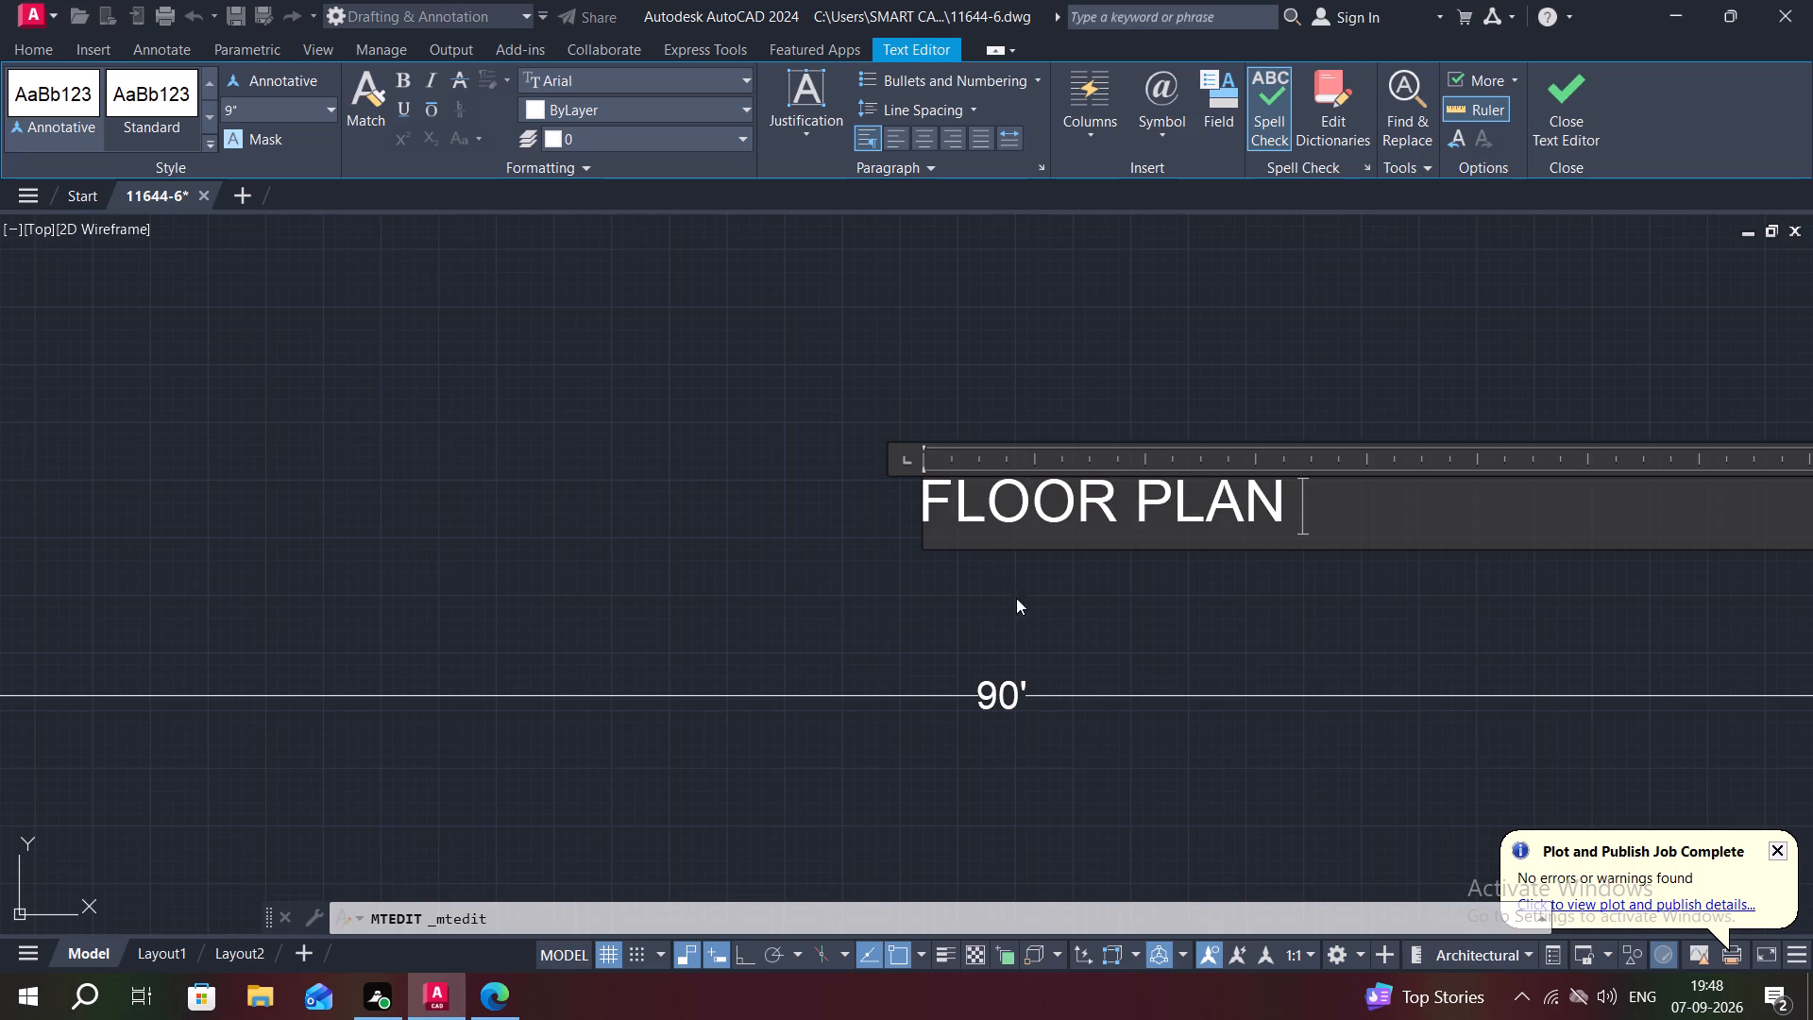
{"action": "left_click", "coordinate": [1017, 614]}
{"action": "scroll", "coordinate": [1008, 587], "scroll_direction": "down", "scroll_amount": 3}
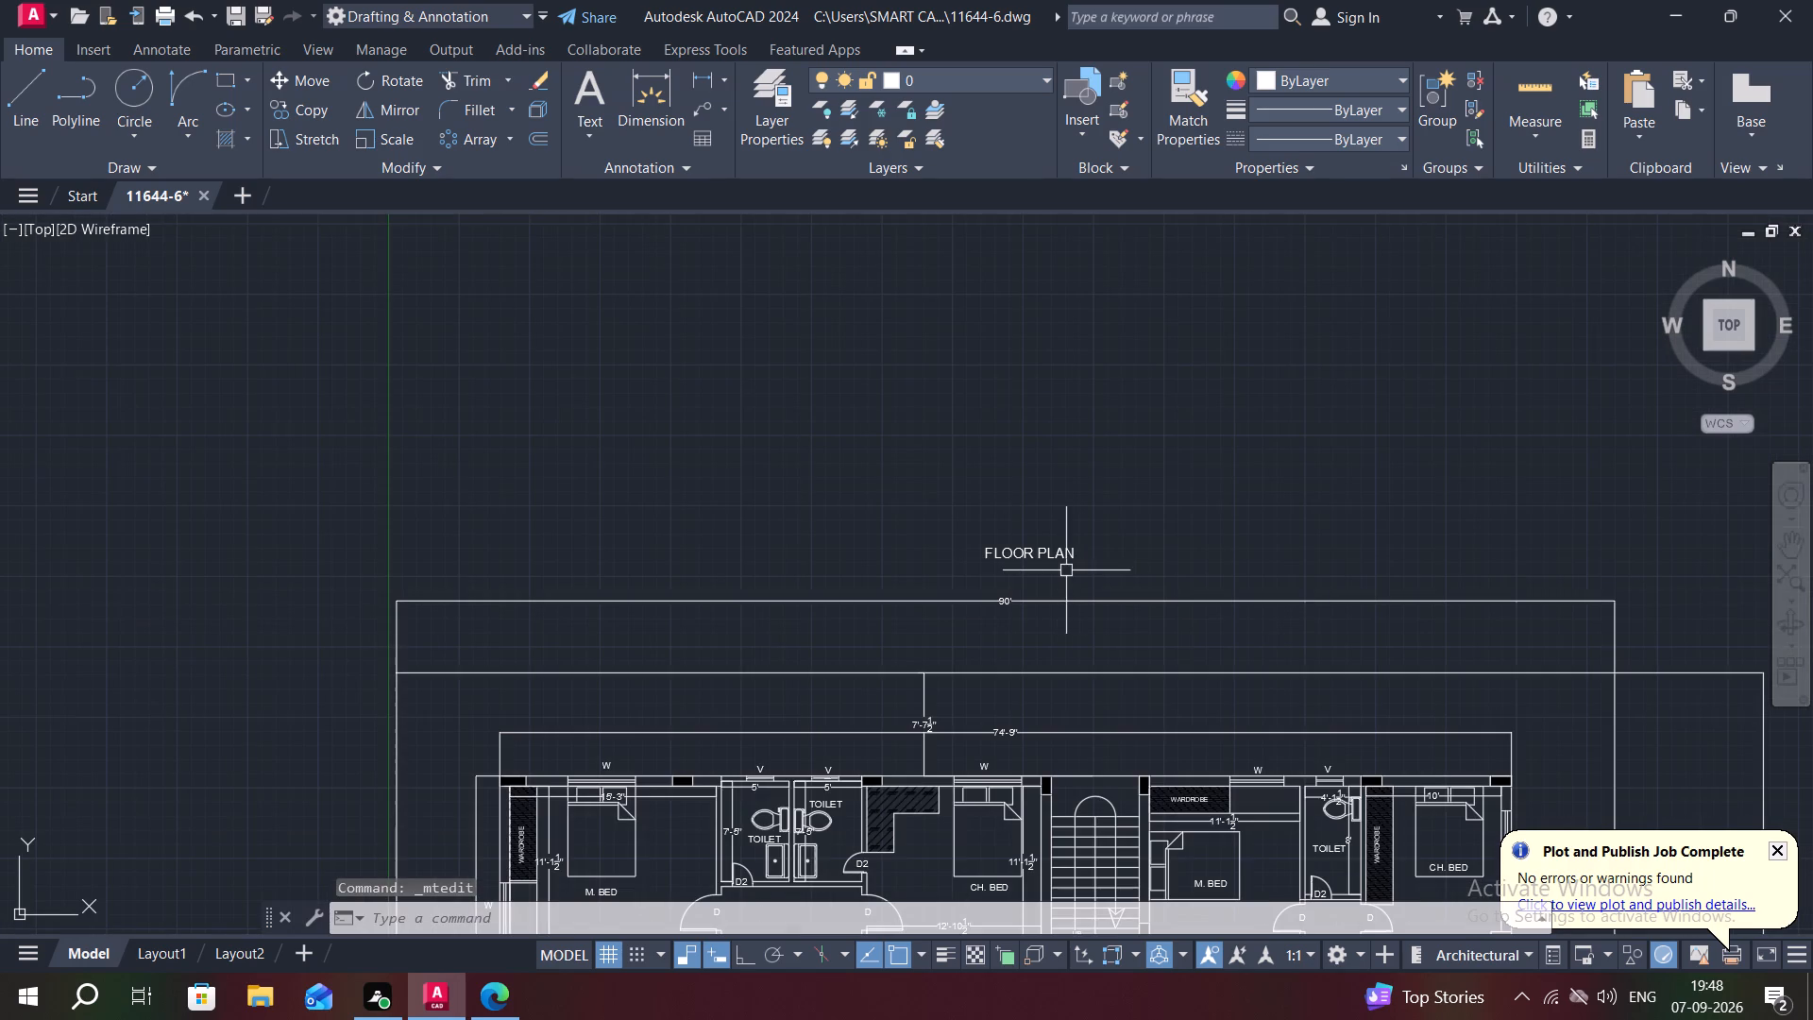
Change the colour of the FLOOR PLAN title text above the 90' dimension to Yellow.
{"action": "scroll", "coordinate": [1021, 550], "scroll_direction": "up", "scroll_amount": 2}
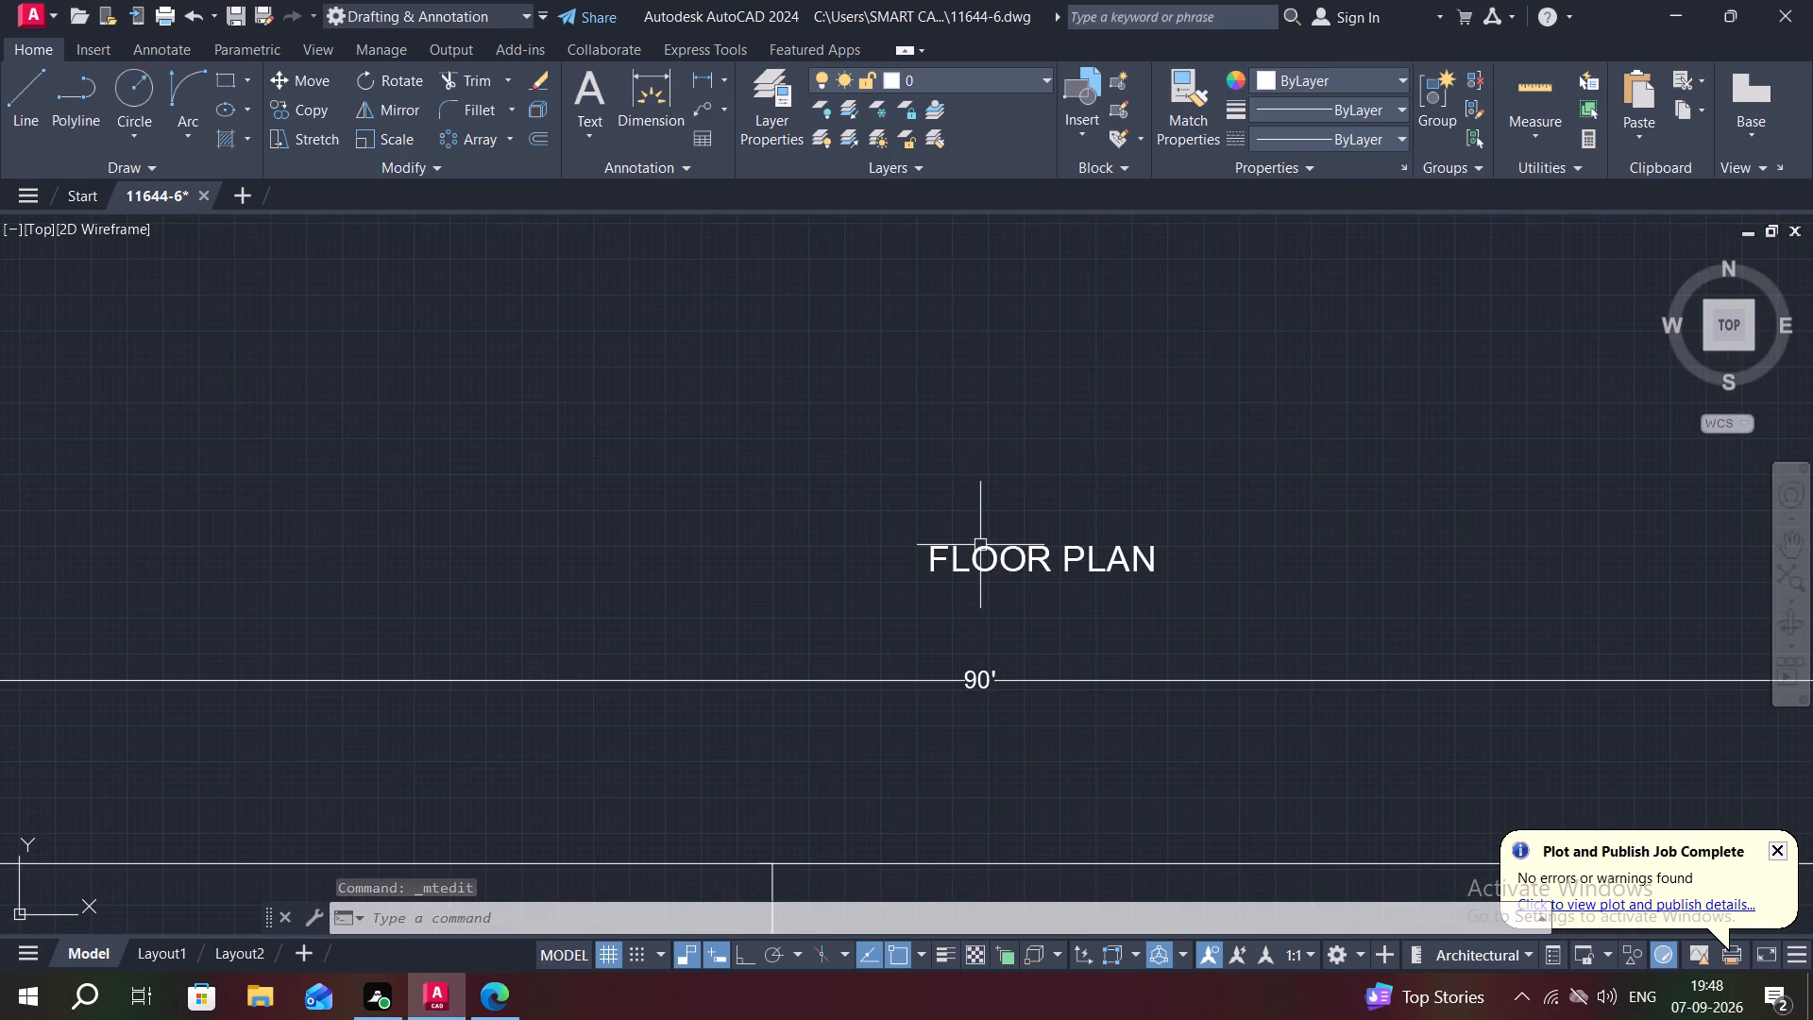
{"action": "left_click", "coordinate": [974, 551]}
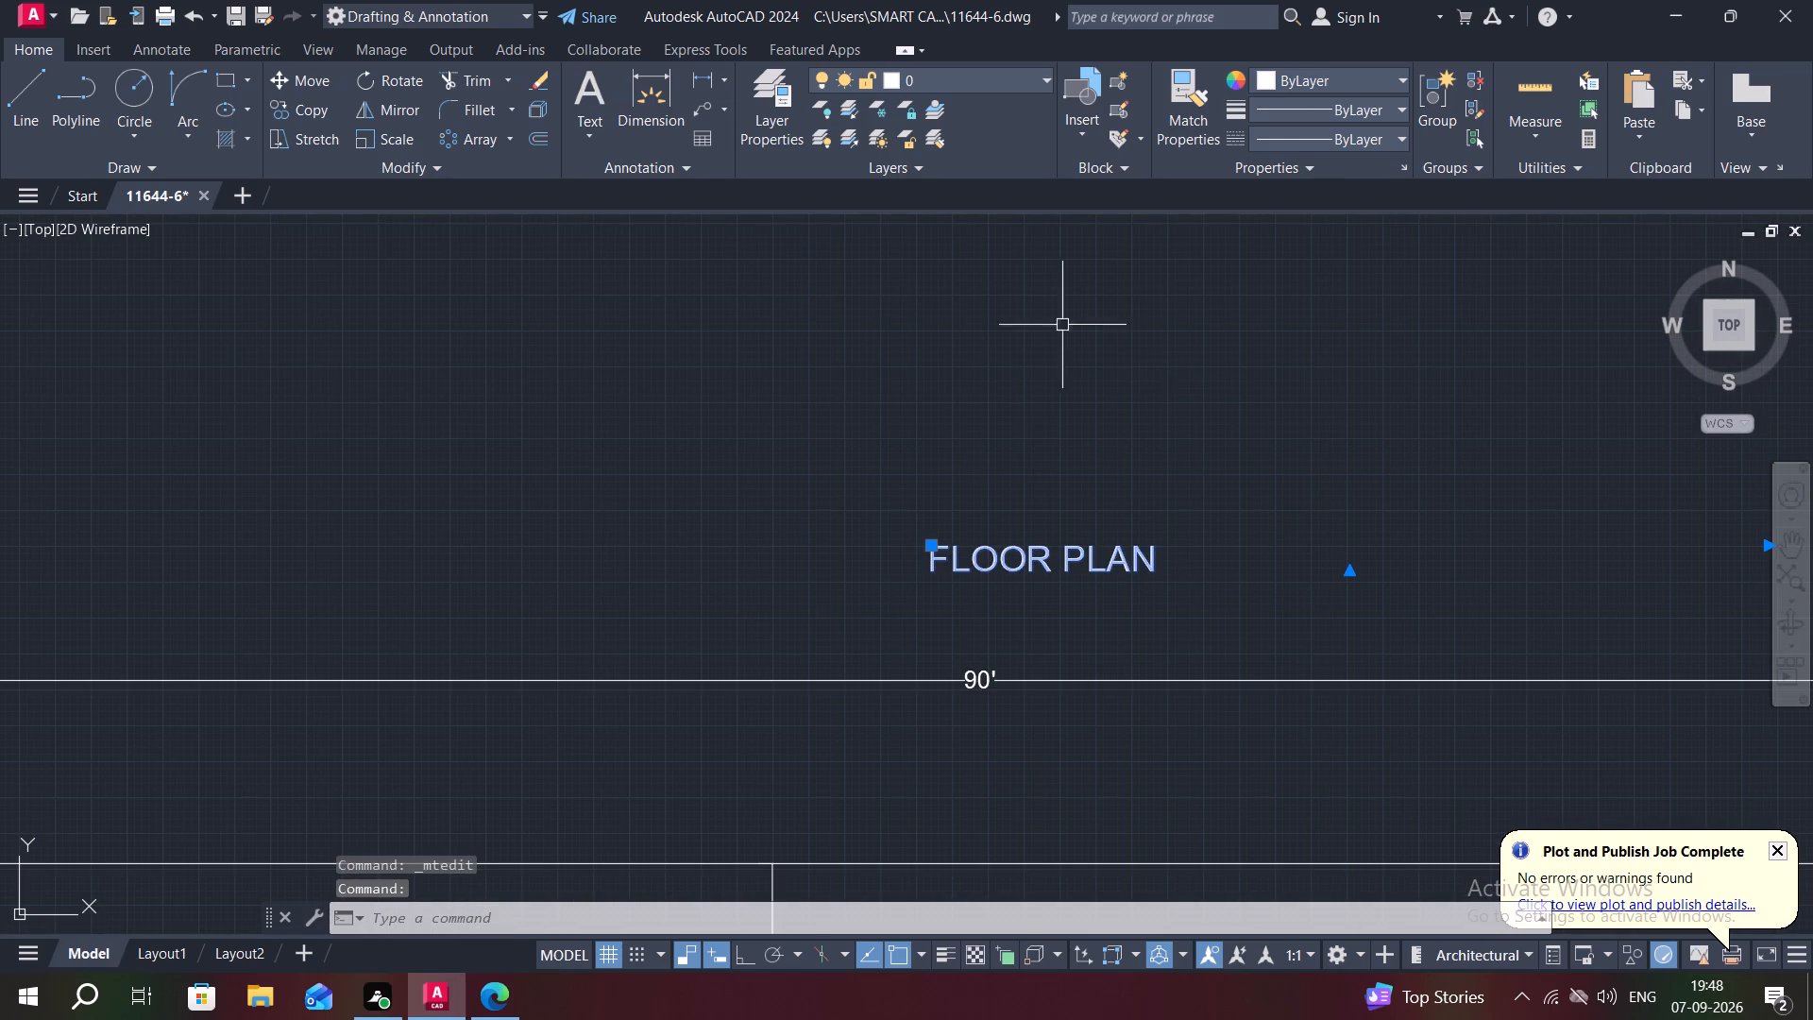
{"action": "left_click", "coordinate": [1289, 77]}
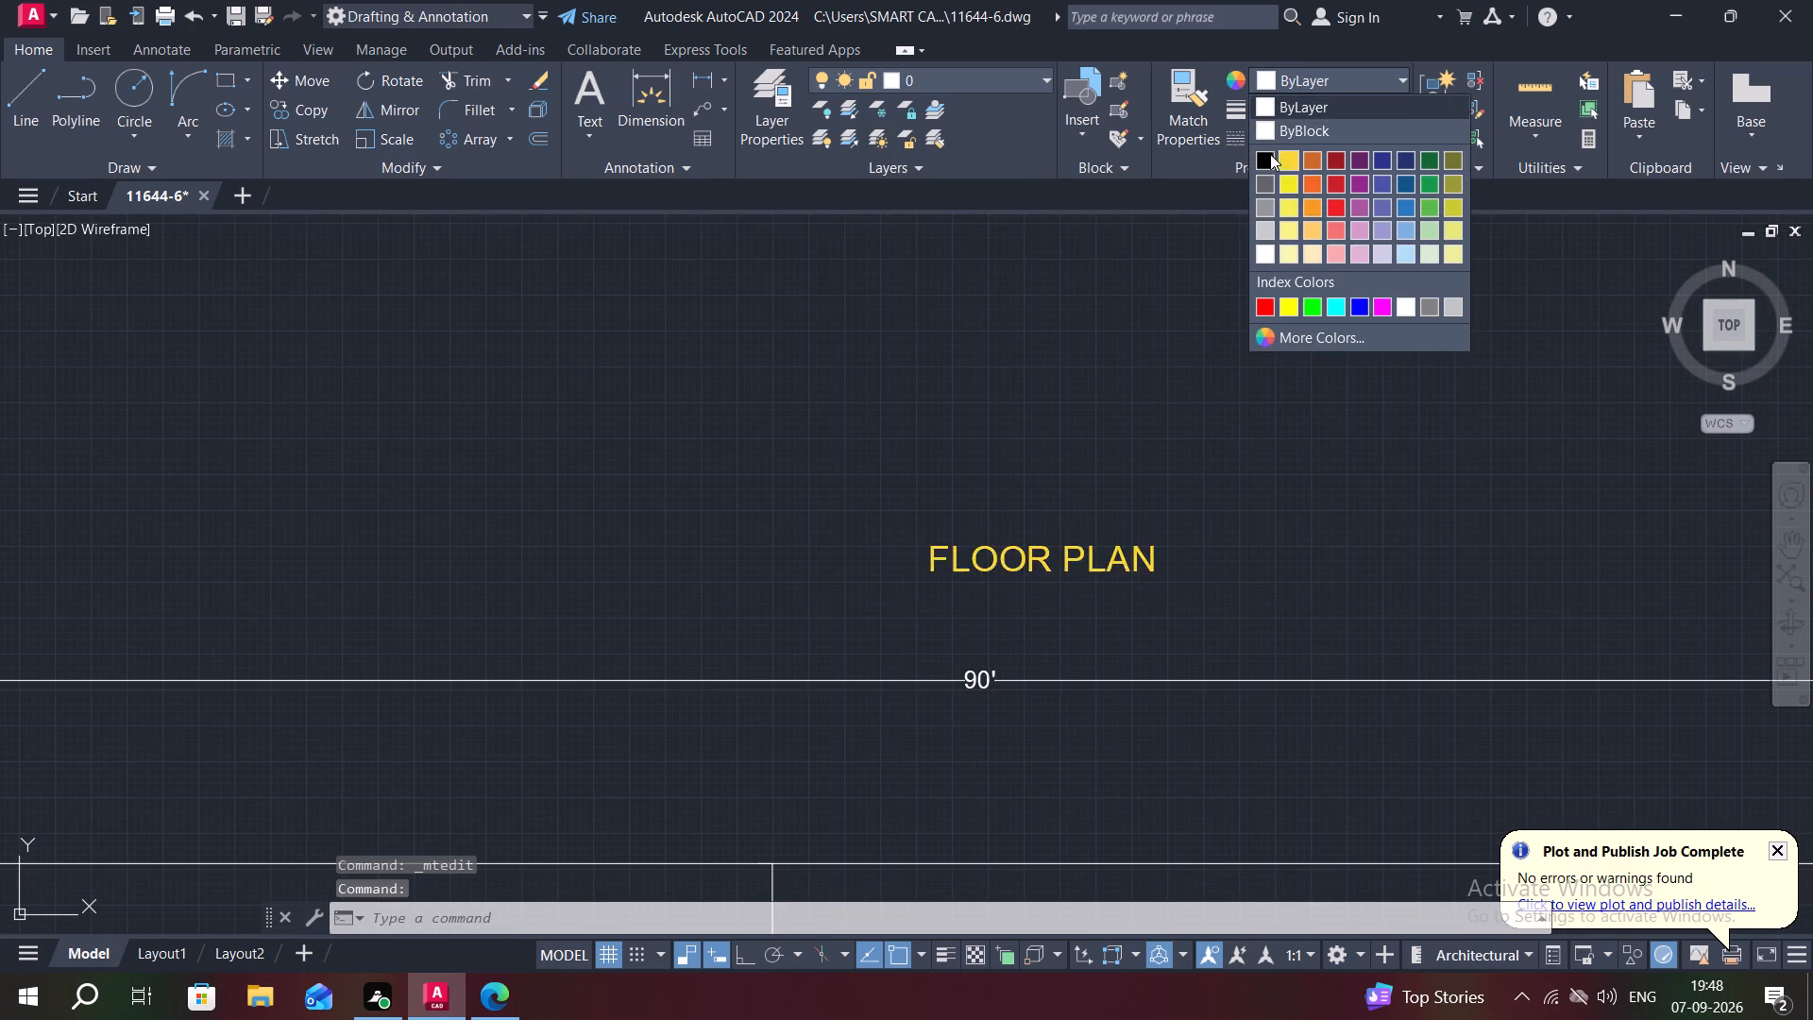
{"action": "left_click", "coordinate": [1267, 154]}
{"action": "left_click_drag", "start_coordinate": [1309, 79], "coordinate": [1311, 71]}
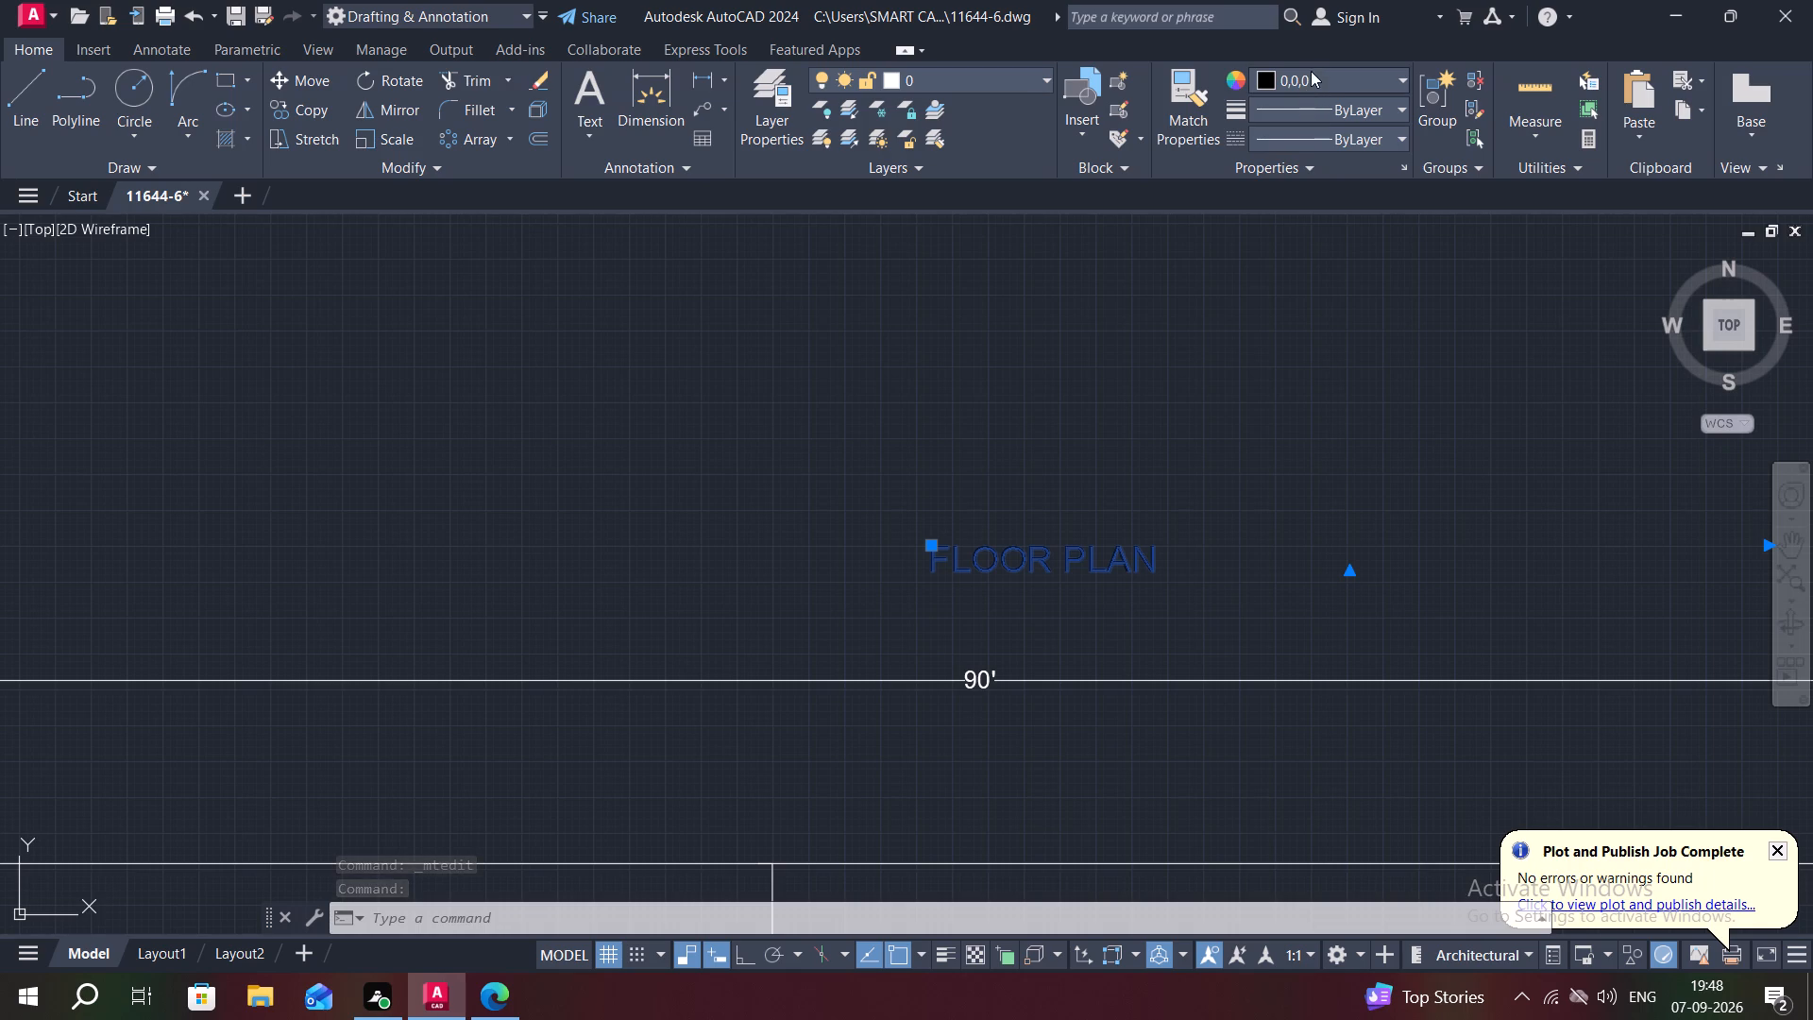
{"action": "left_click_drag", "start_coordinate": [1311, 71], "coordinate": [1311, 65]}
{"action": "left_click", "coordinate": [1317, 77]}
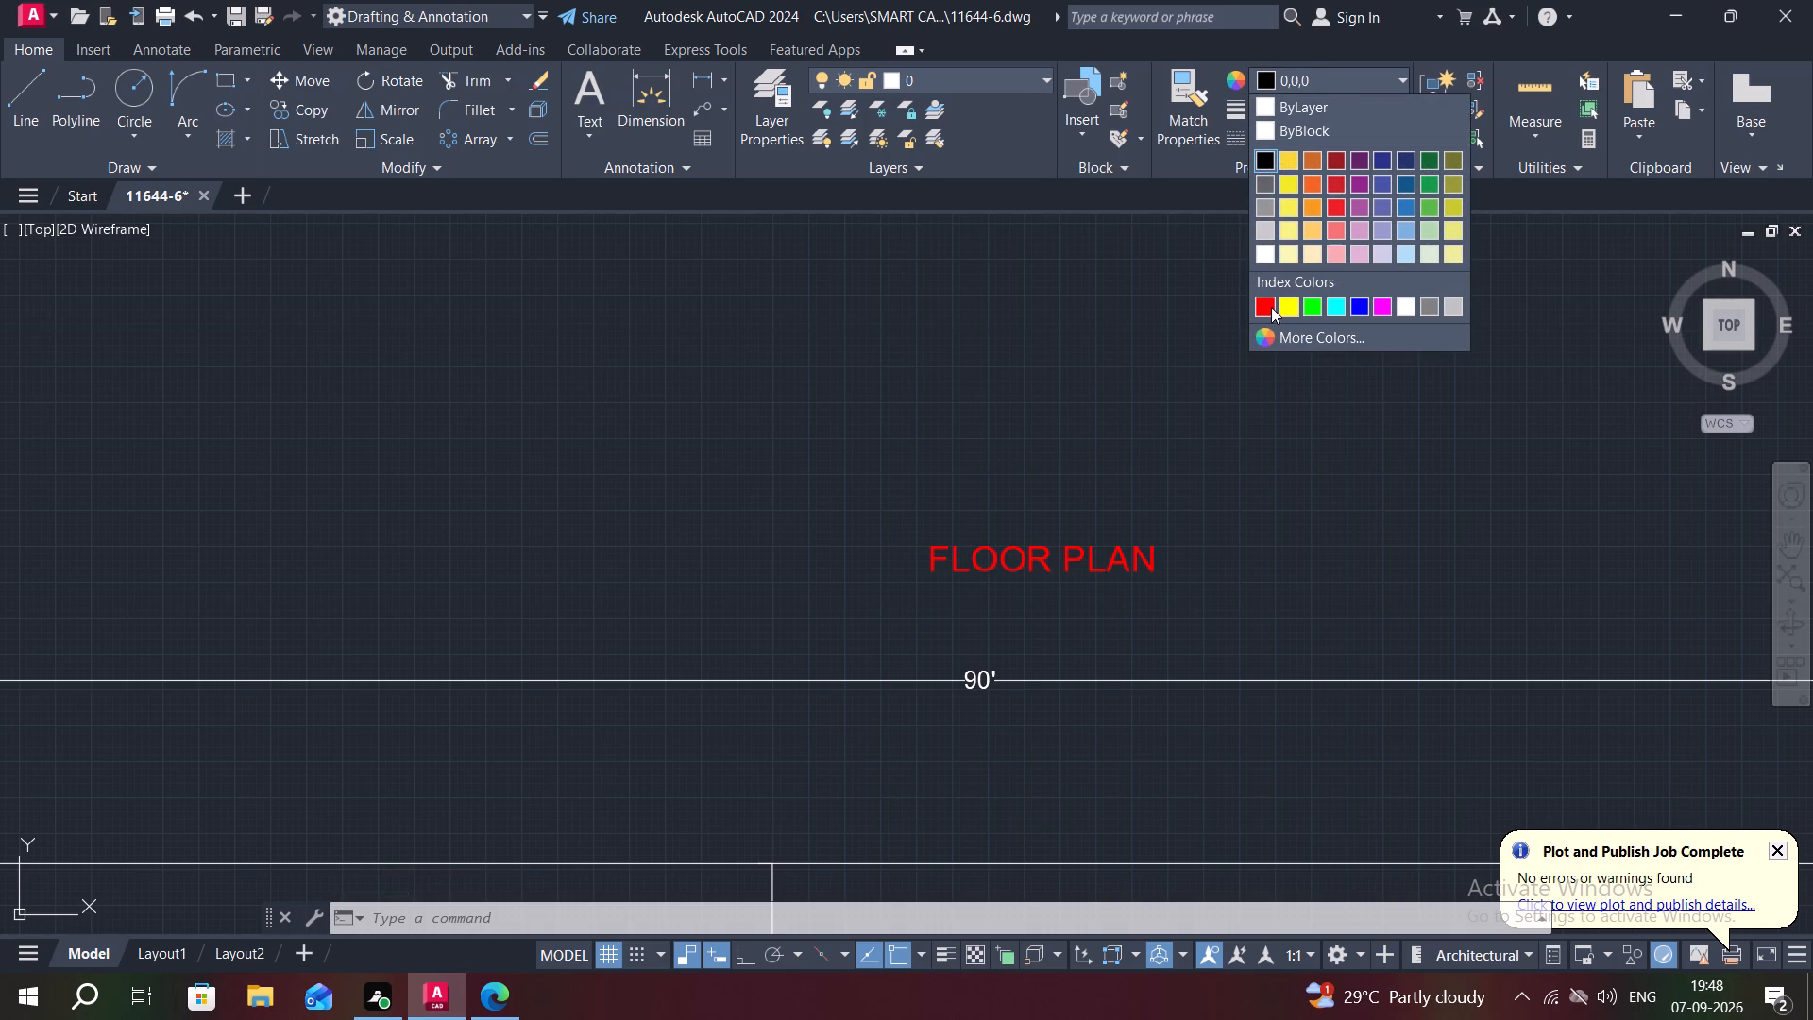
{"action": "left_click", "coordinate": [1296, 301]}
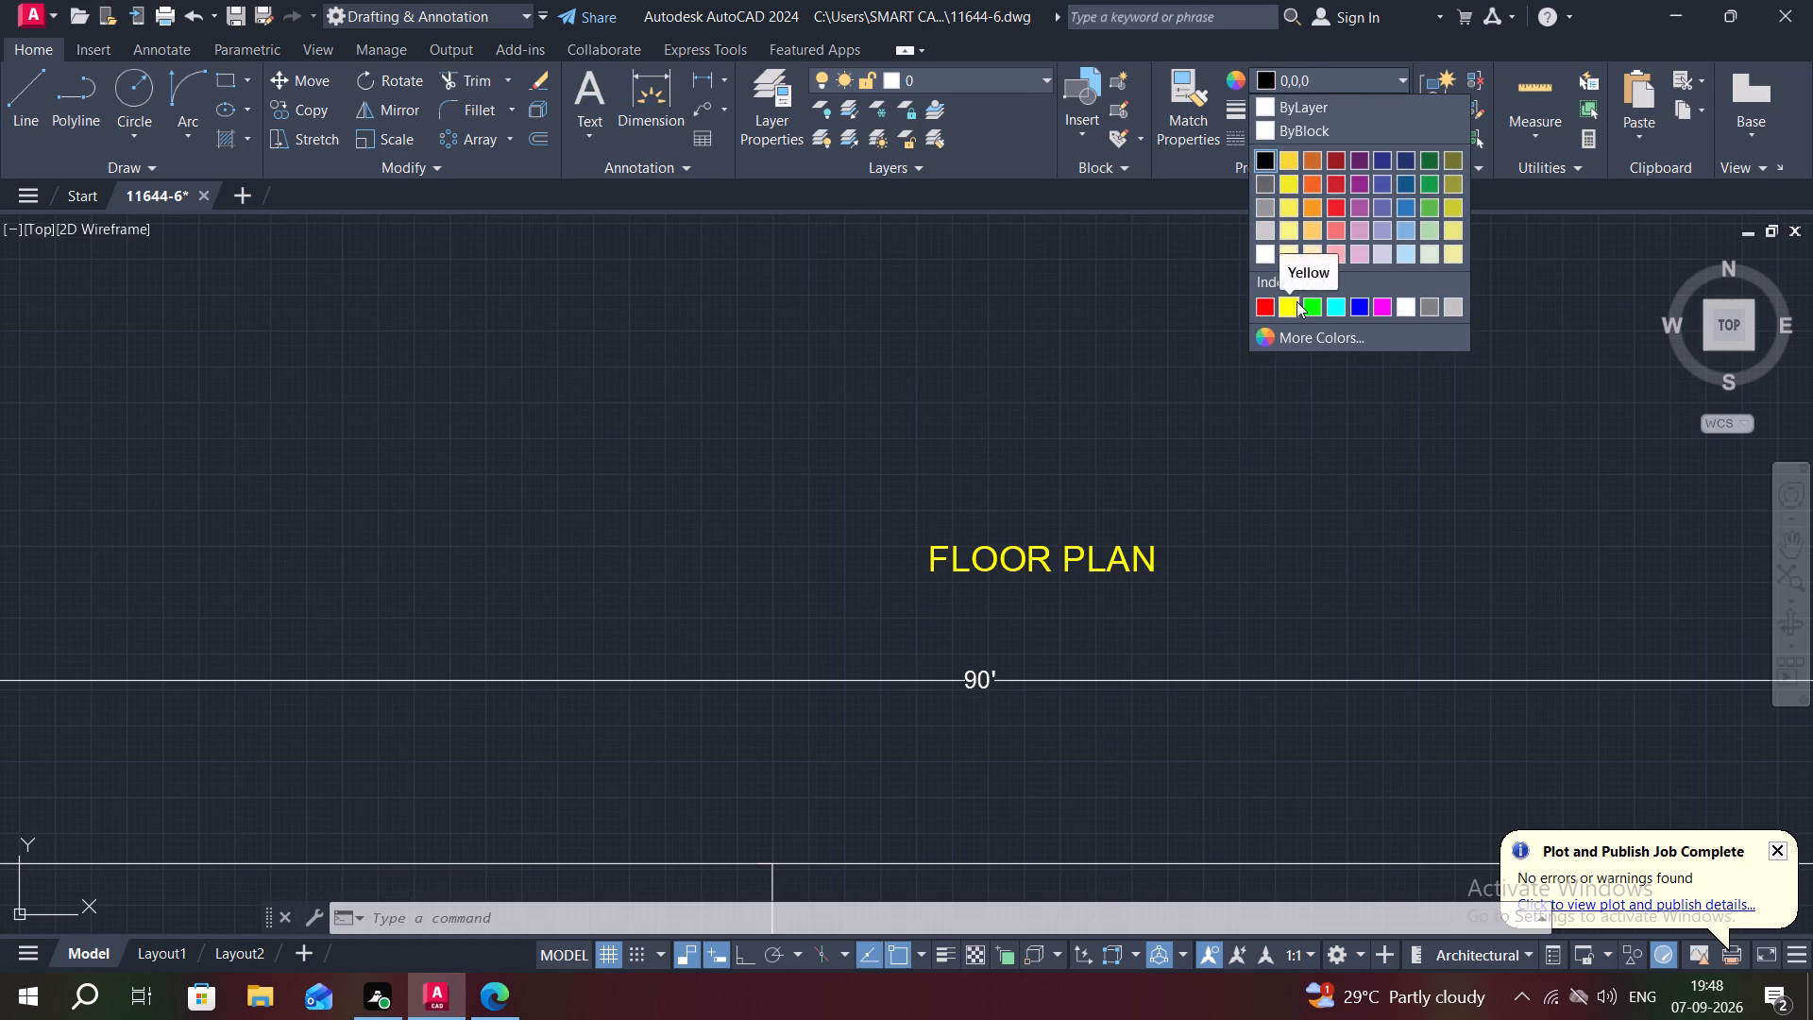
{"action": "key", "text": "Escape"}
Delete the stray text object in the empty area beyond the plan's 54' overall dimension.
{"action": "scroll", "coordinate": [1290, 622], "scroll_direction": "down", "scroll_amount": 2}
{"action": "middle_click_drag", "start_coordinate": [1285, 648], "coordinate": [1040, 384]}
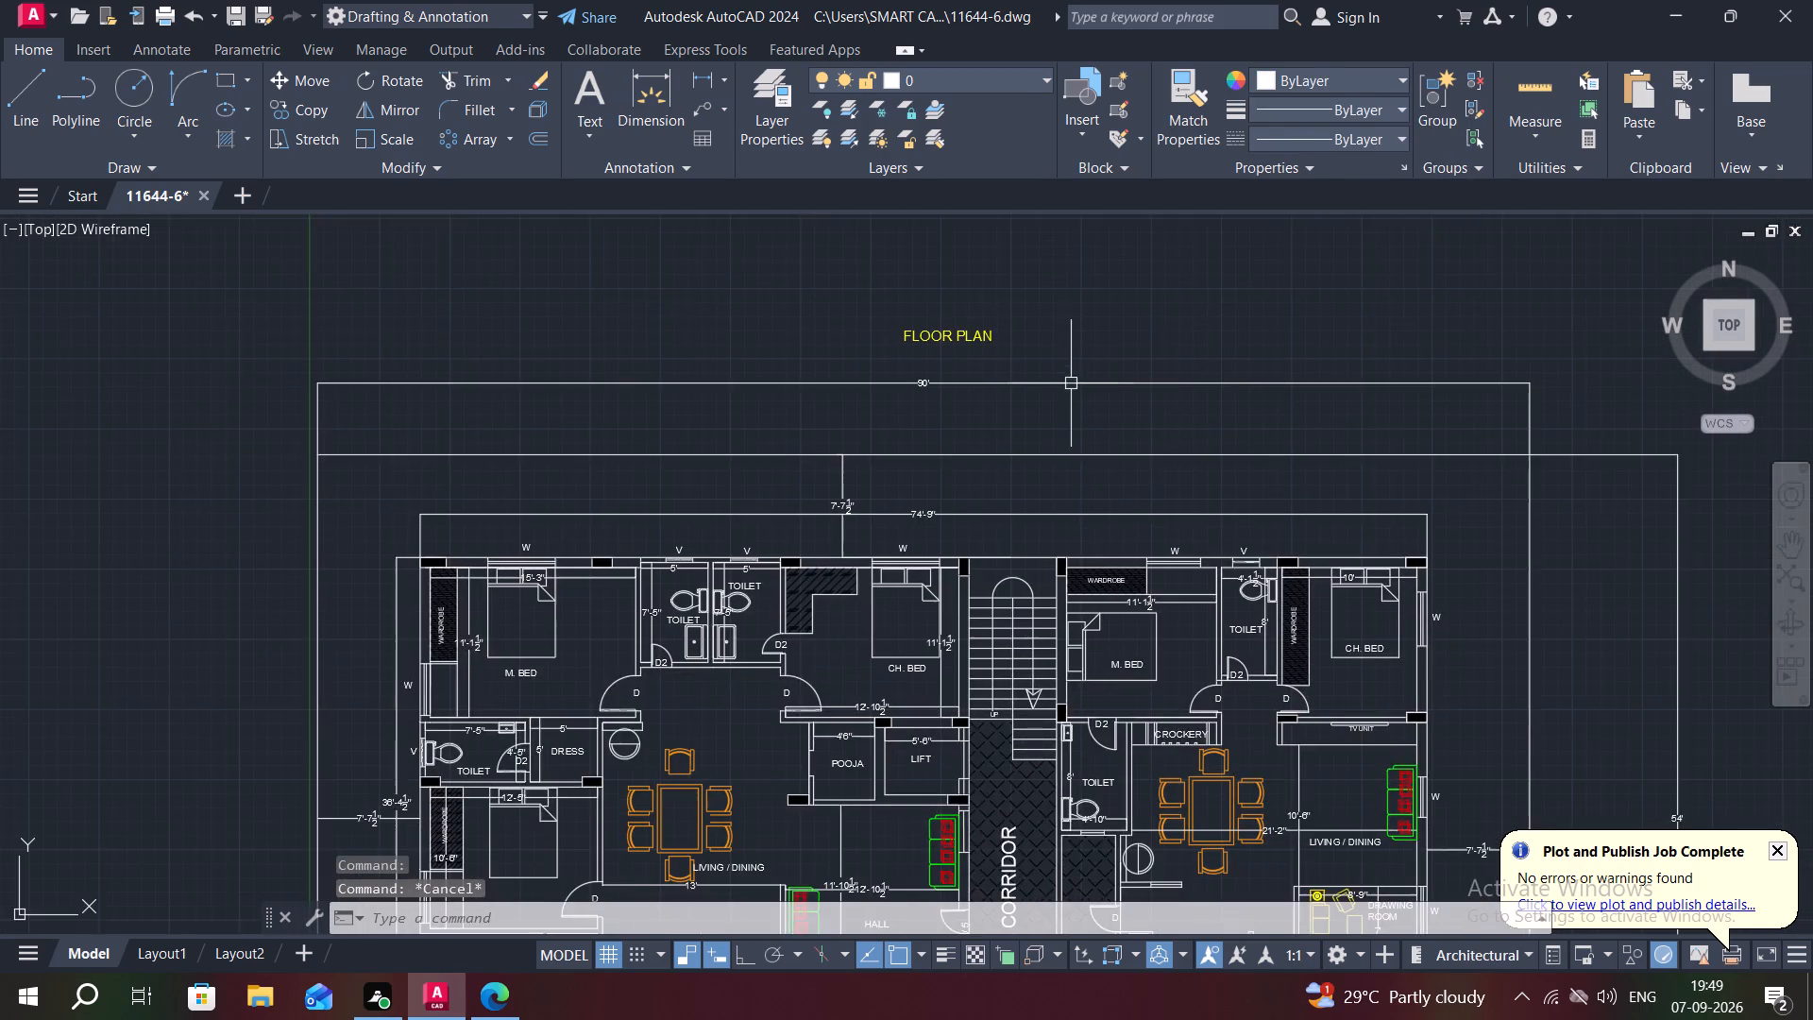
{"action": "scroll", "coordinate": [1083, 395], "scroll_direction": "down", "scroll_amount": 1}
{"action": "middle_click_drag", "start_coordinate": [1093, 422], "coordinate": [1084, 321]}
{"action": "middle_click_drag", "start_coordinate": [1562, 586], "coordinate": [1017, 540]}
{"action": "left_click", "coordinate": [1073, 596]}
{"action": "left_click", "coordinate": [1154, 732]}
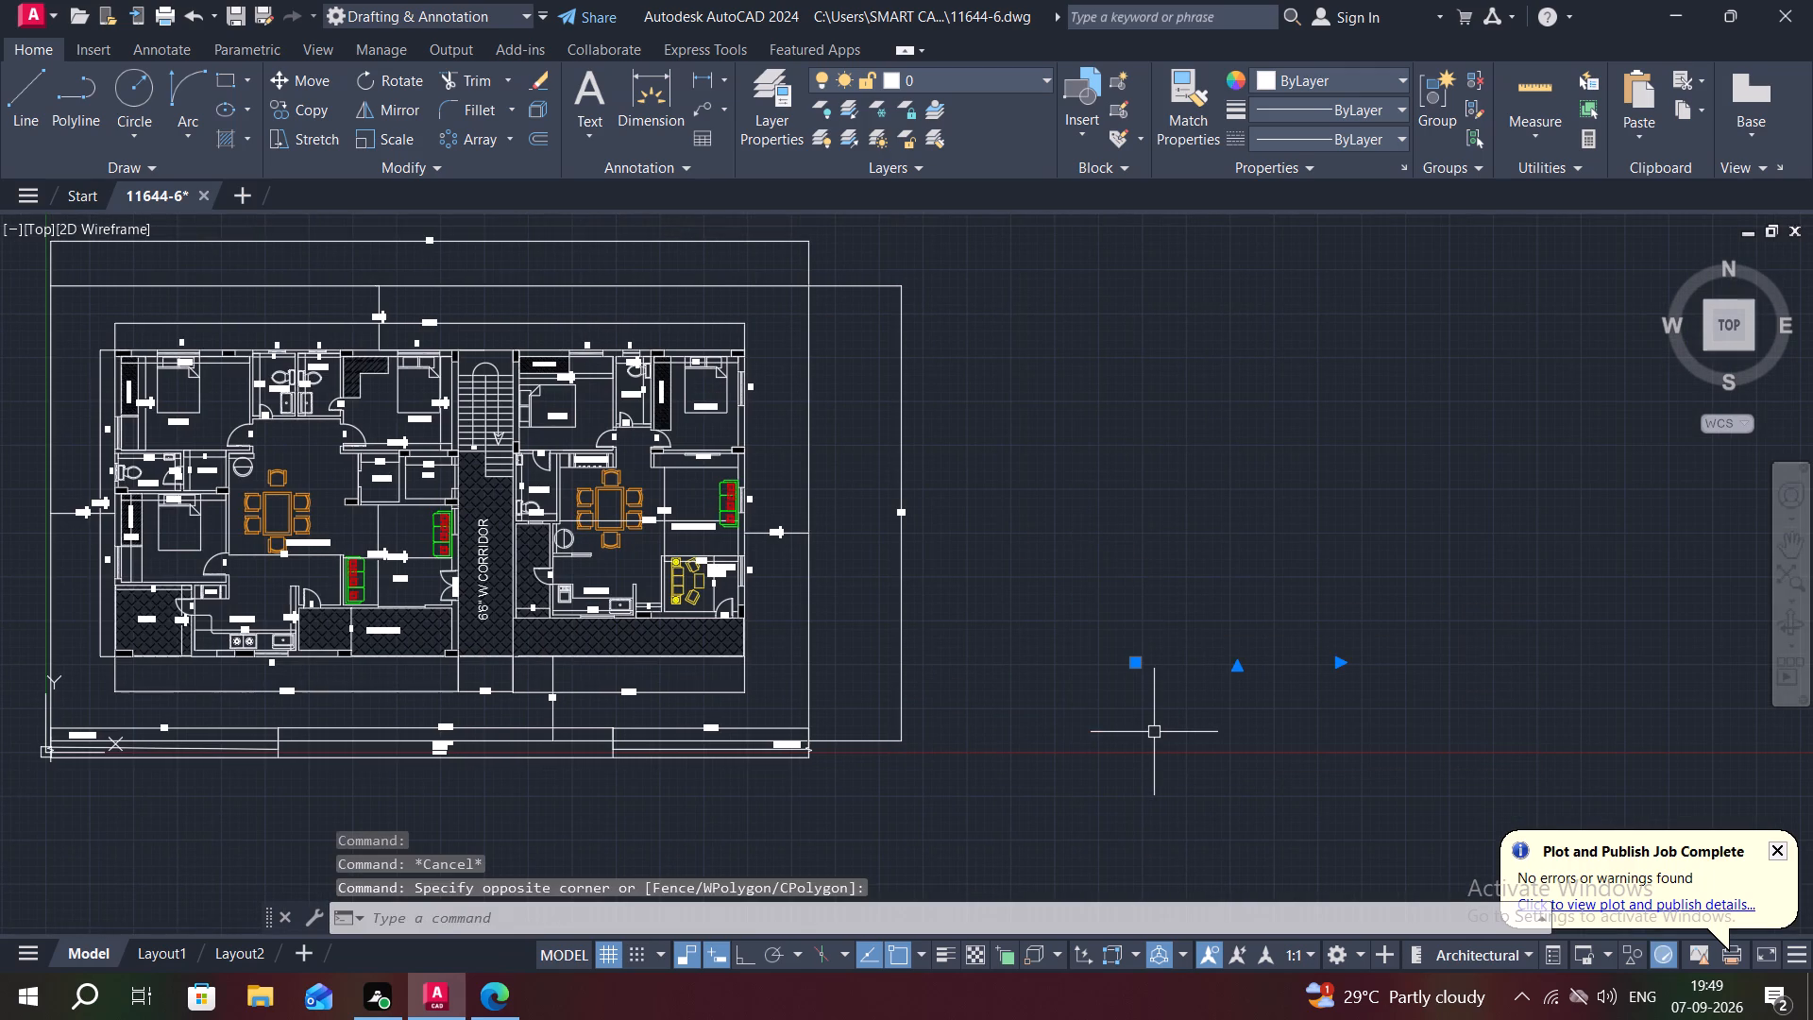
{"action": "key", "text": "Delete"}
Start a plot of the model and set the plot area to a window enclosing the whole plan and its FLOOR PLAN title.
{"action": "key", "text": "ctrl+p"}
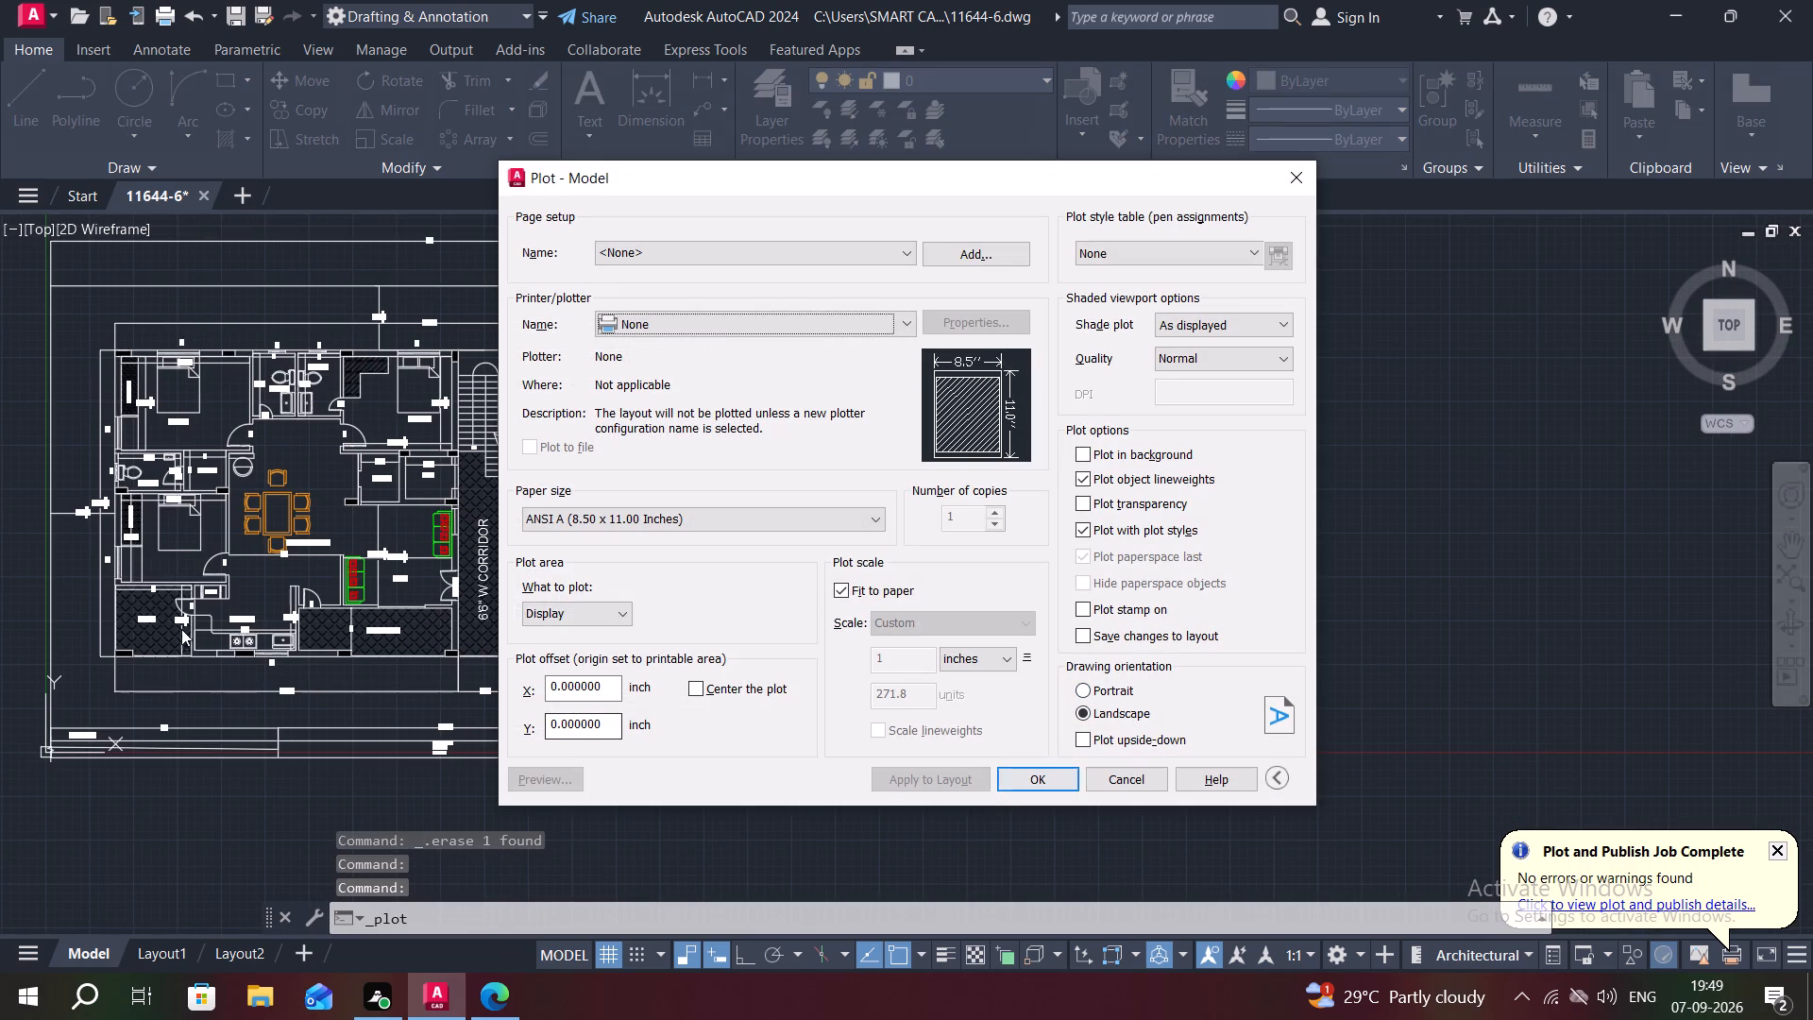
{"action": "left_click", "coordinate": [616, 611]}
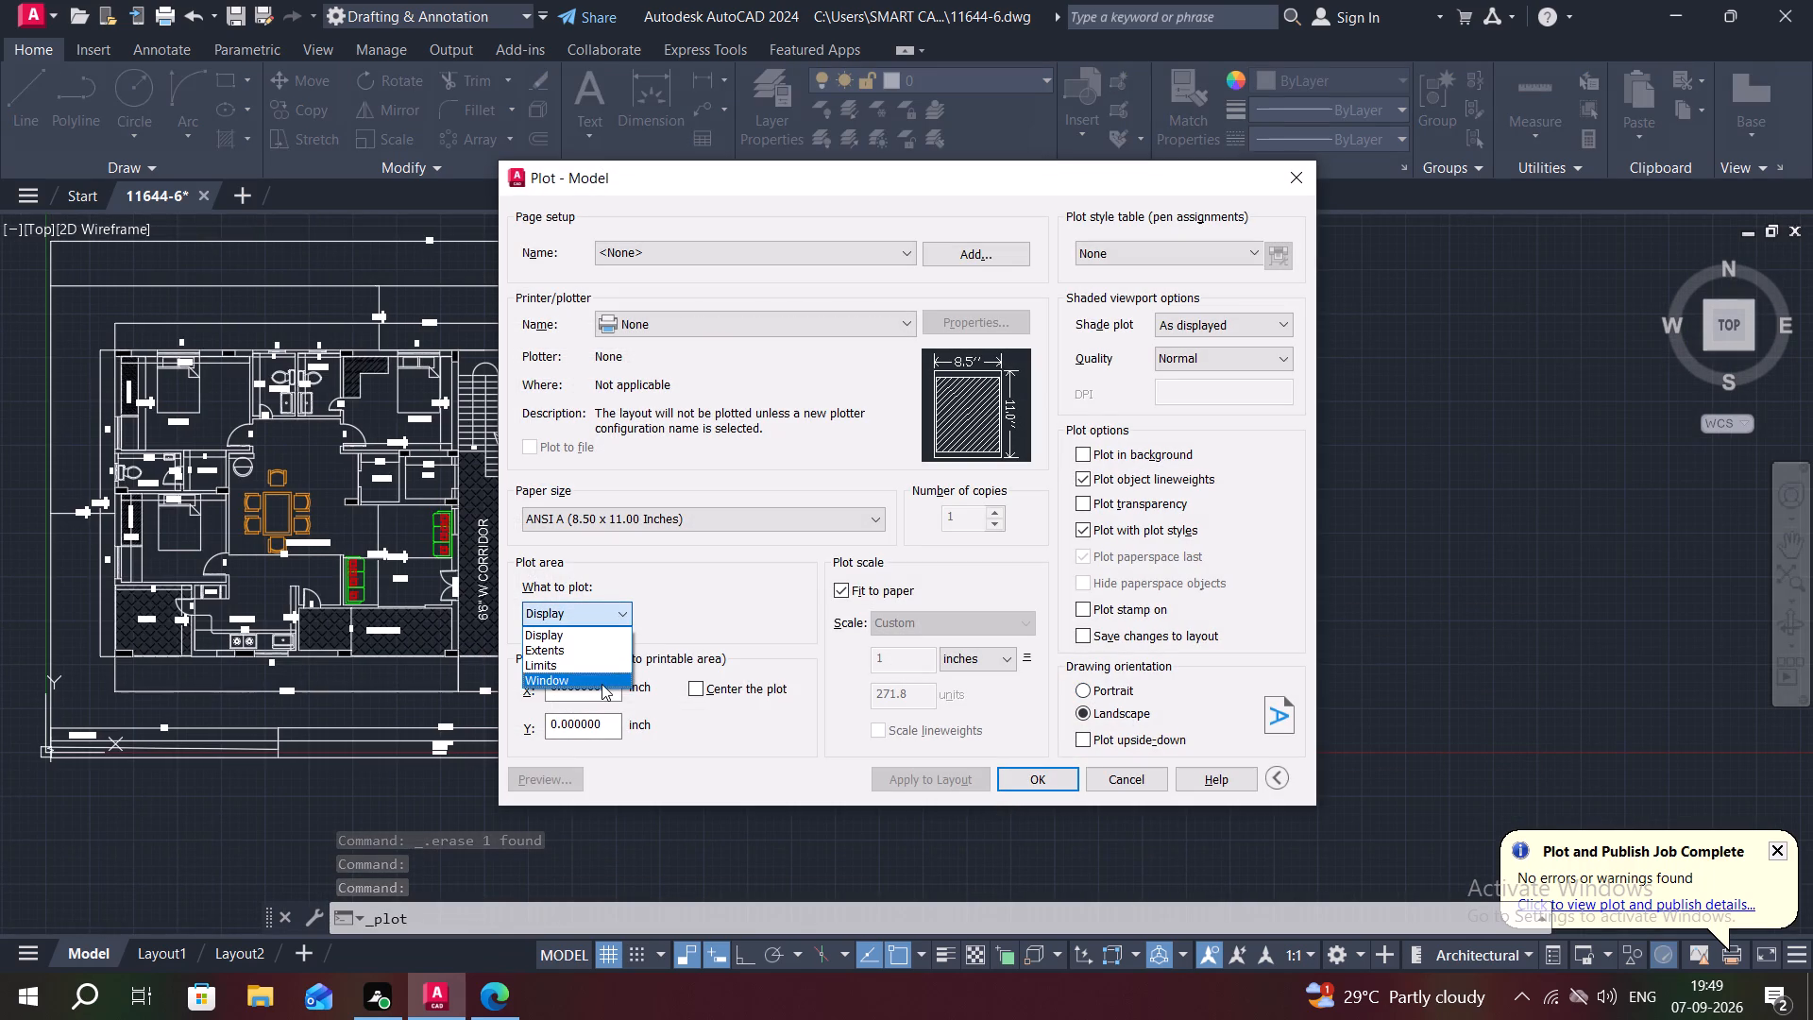
{"action": "left_click", "coordinate": [602, 684]}
{"action": "middle_click_drag", "start_coordinate": [216, 393], "coordinate": [738, 361]}
{"action": "scroll", "coordinate": [738, 361], "scroll_direction": "down", "scroll_amount": 1}
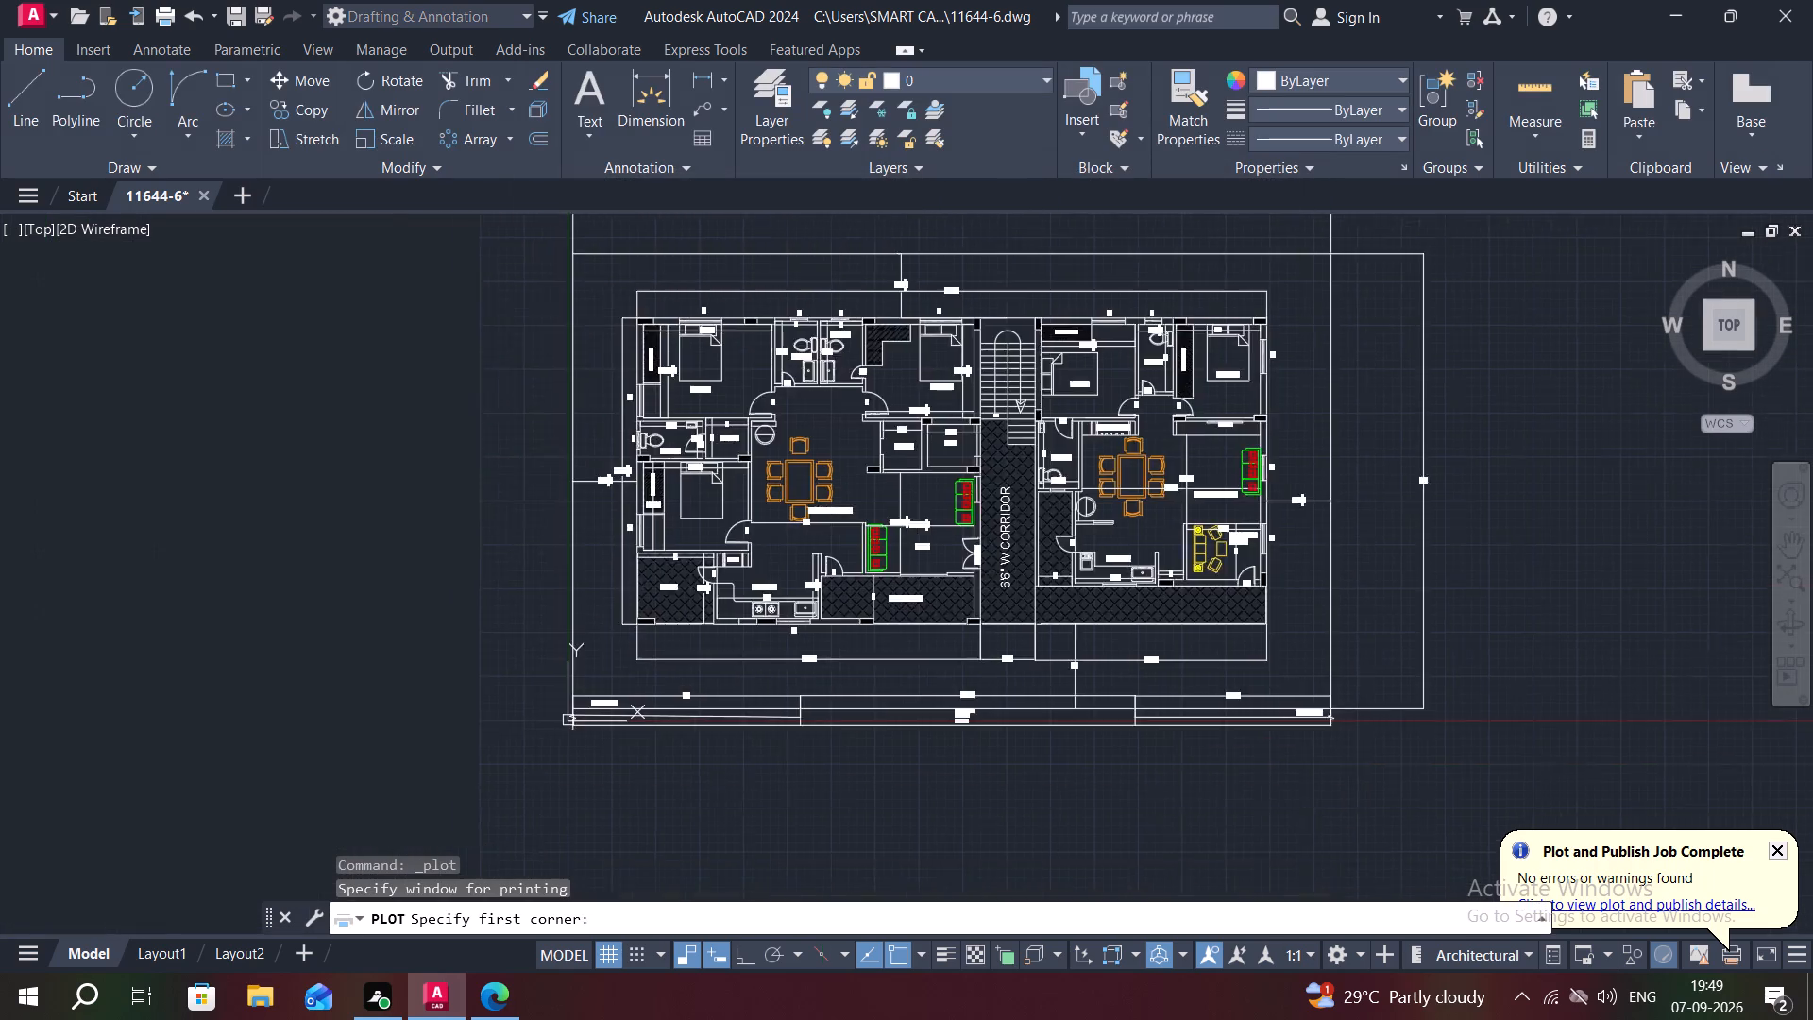
{"action": "middle_click_drag", "start_coordinate": [735, 352], "coordinate": [707, 474]}
{"action": "left_click", "coordinate": [537, 305]}
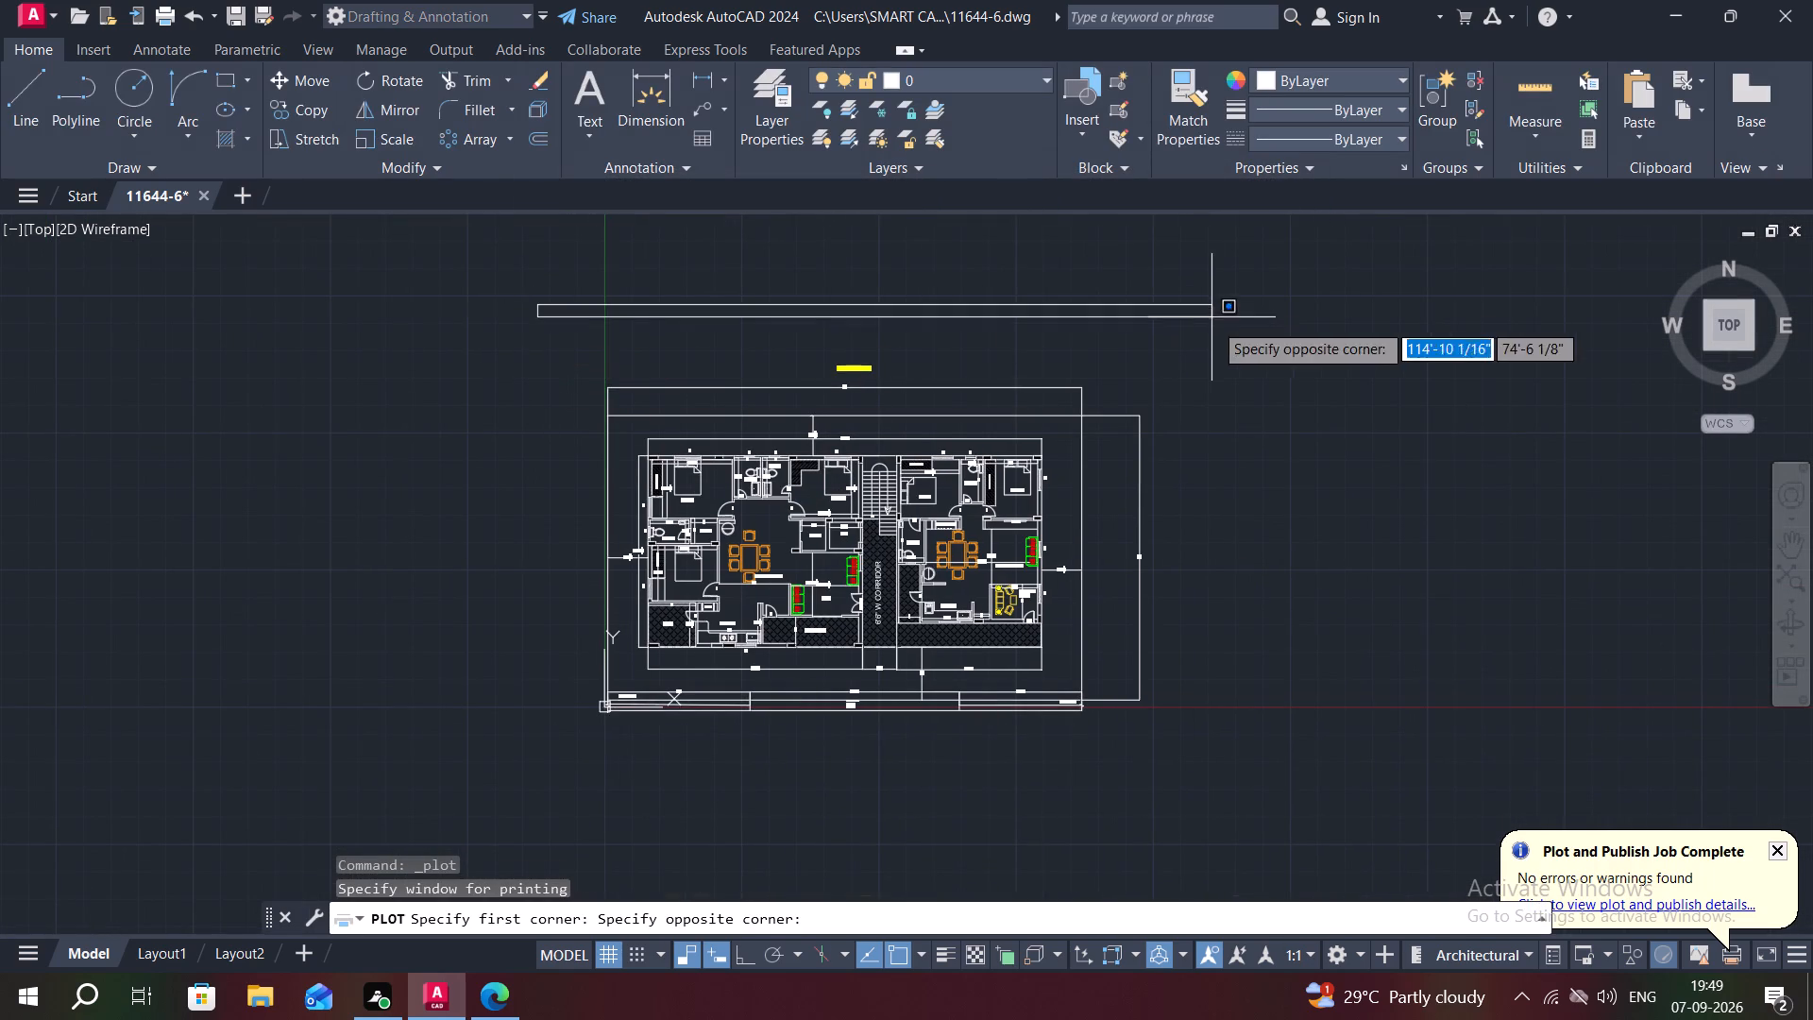
{"action": "left_click", "coordinate": [1189, 766]}
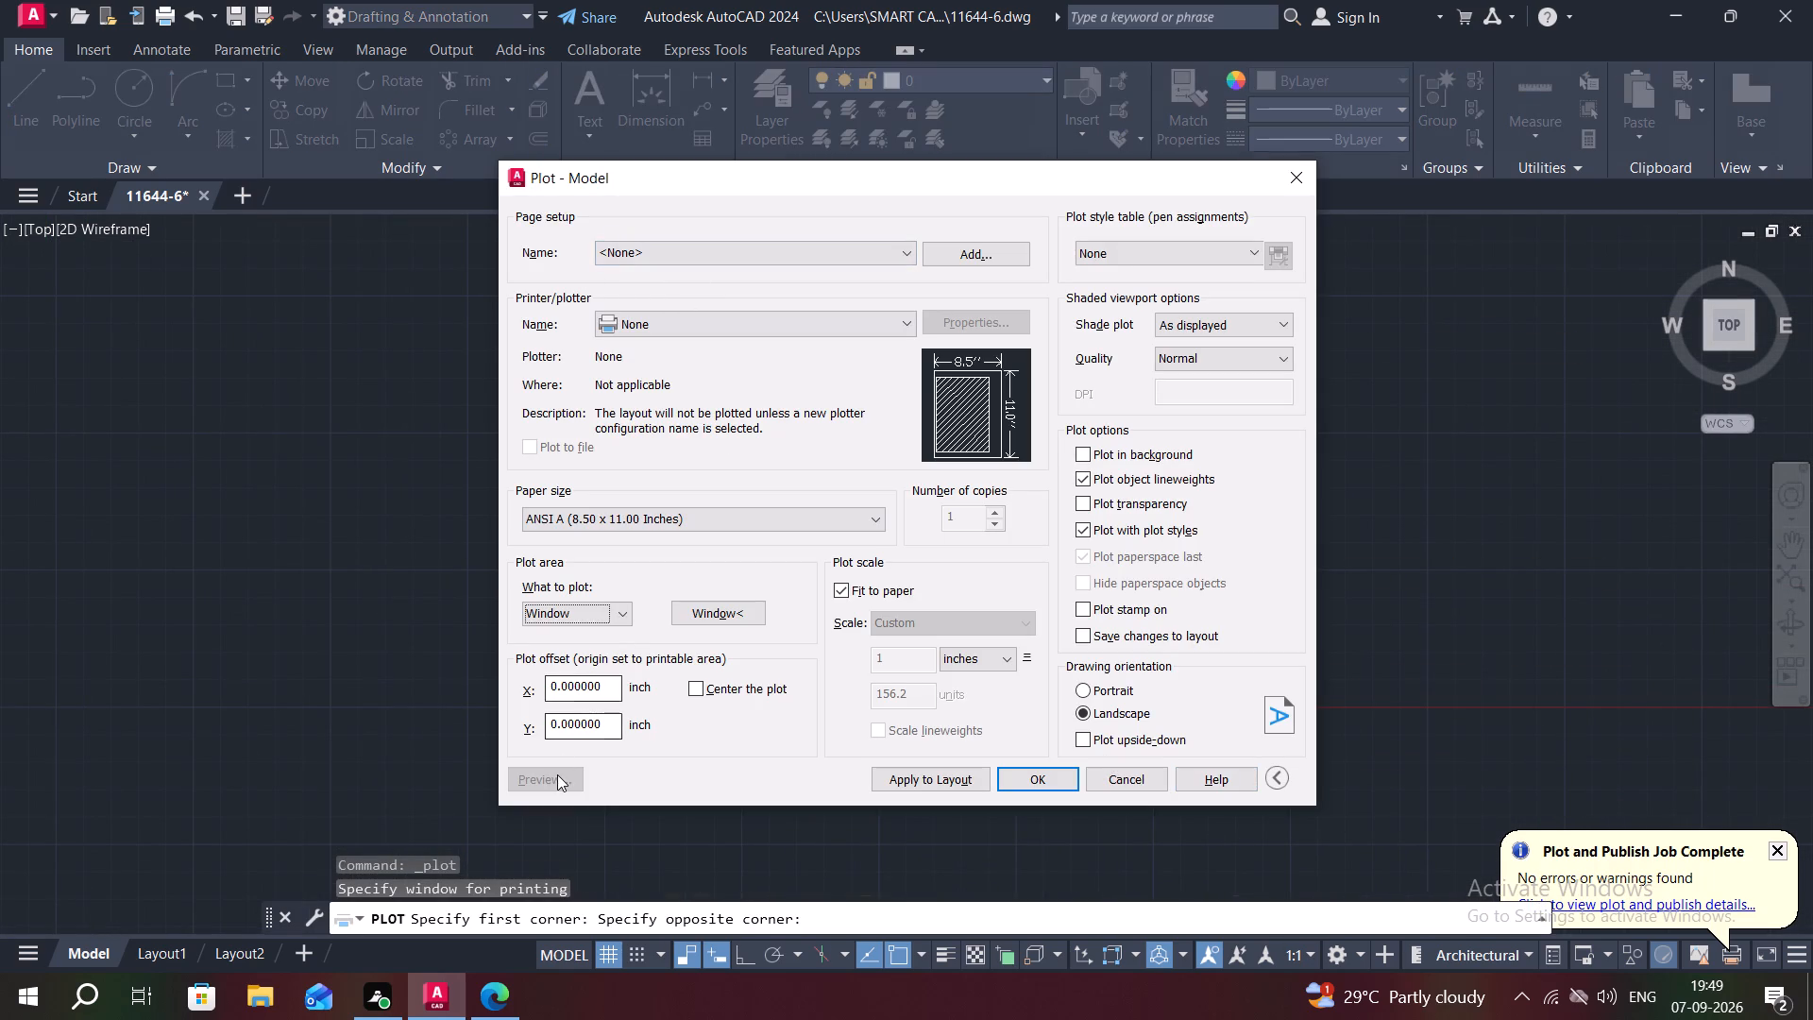
Set the plotter to DWG To PDF.pc3 and the paper size to ANSI B (11.00 x 17.00 Inches).
{"action": "left_click", "coordinate": [805, 324]}
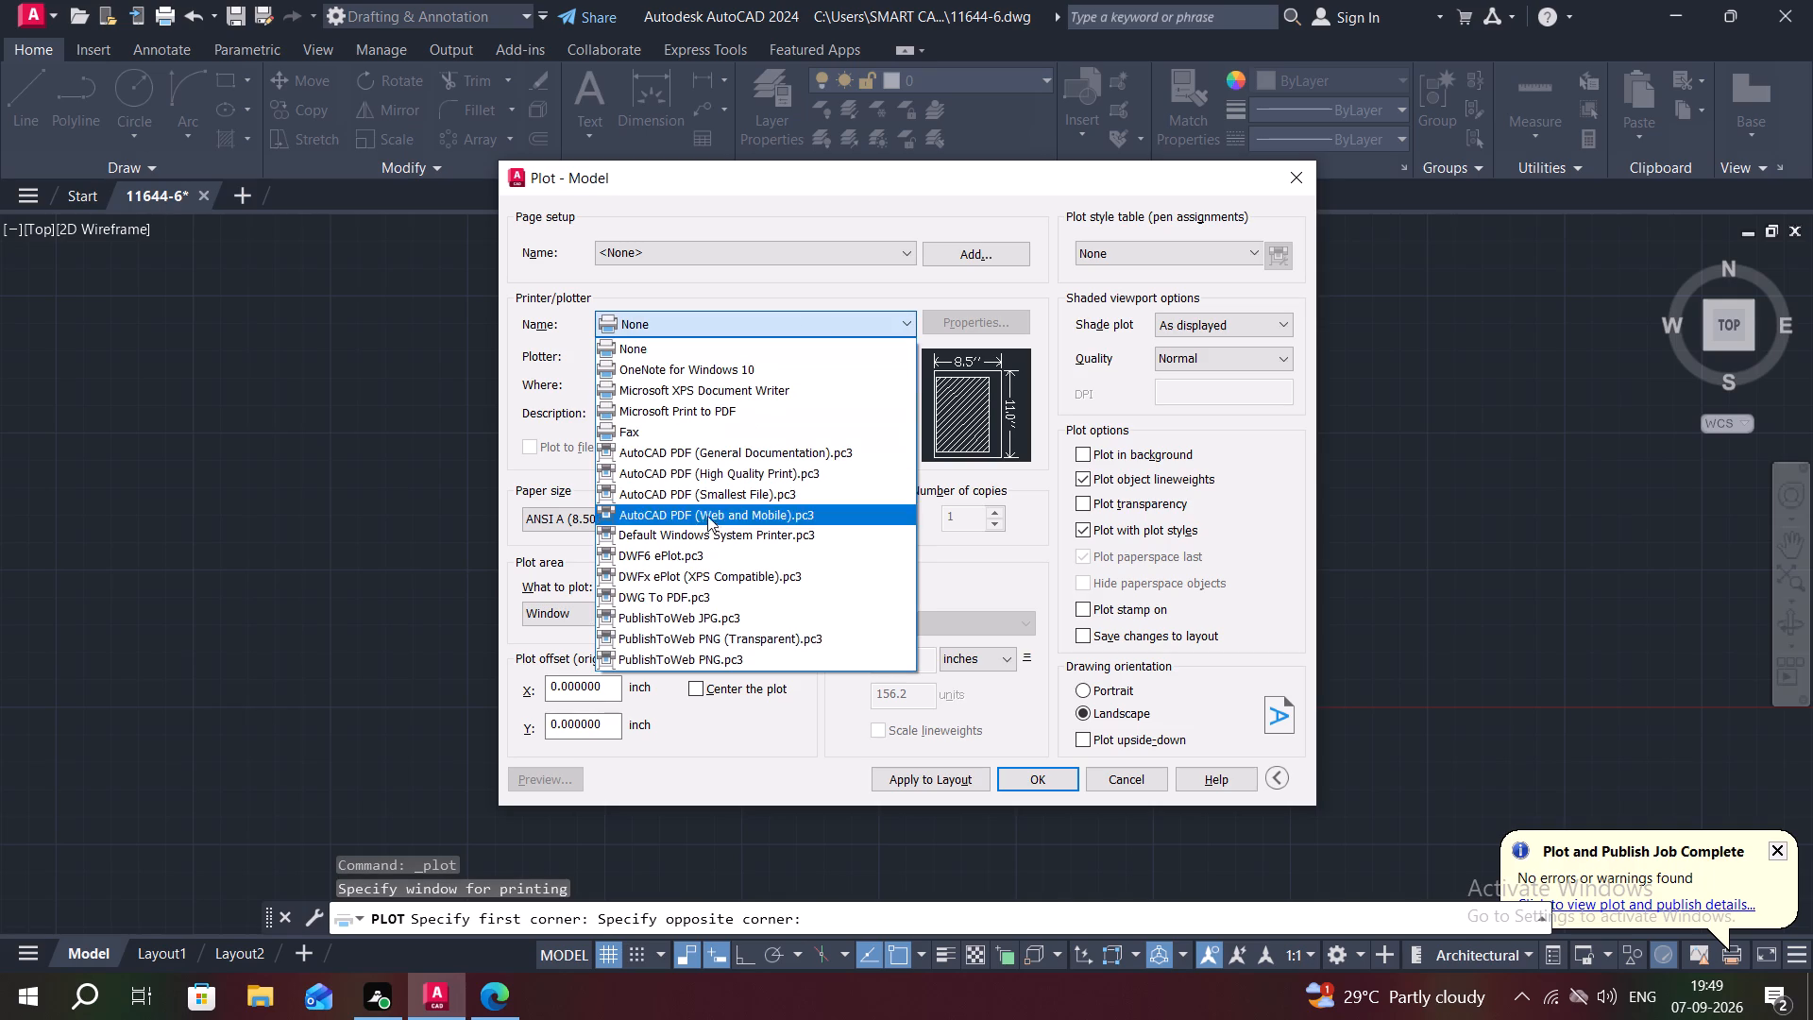
{"action": "left_click", "coordinate": [672, 595]}
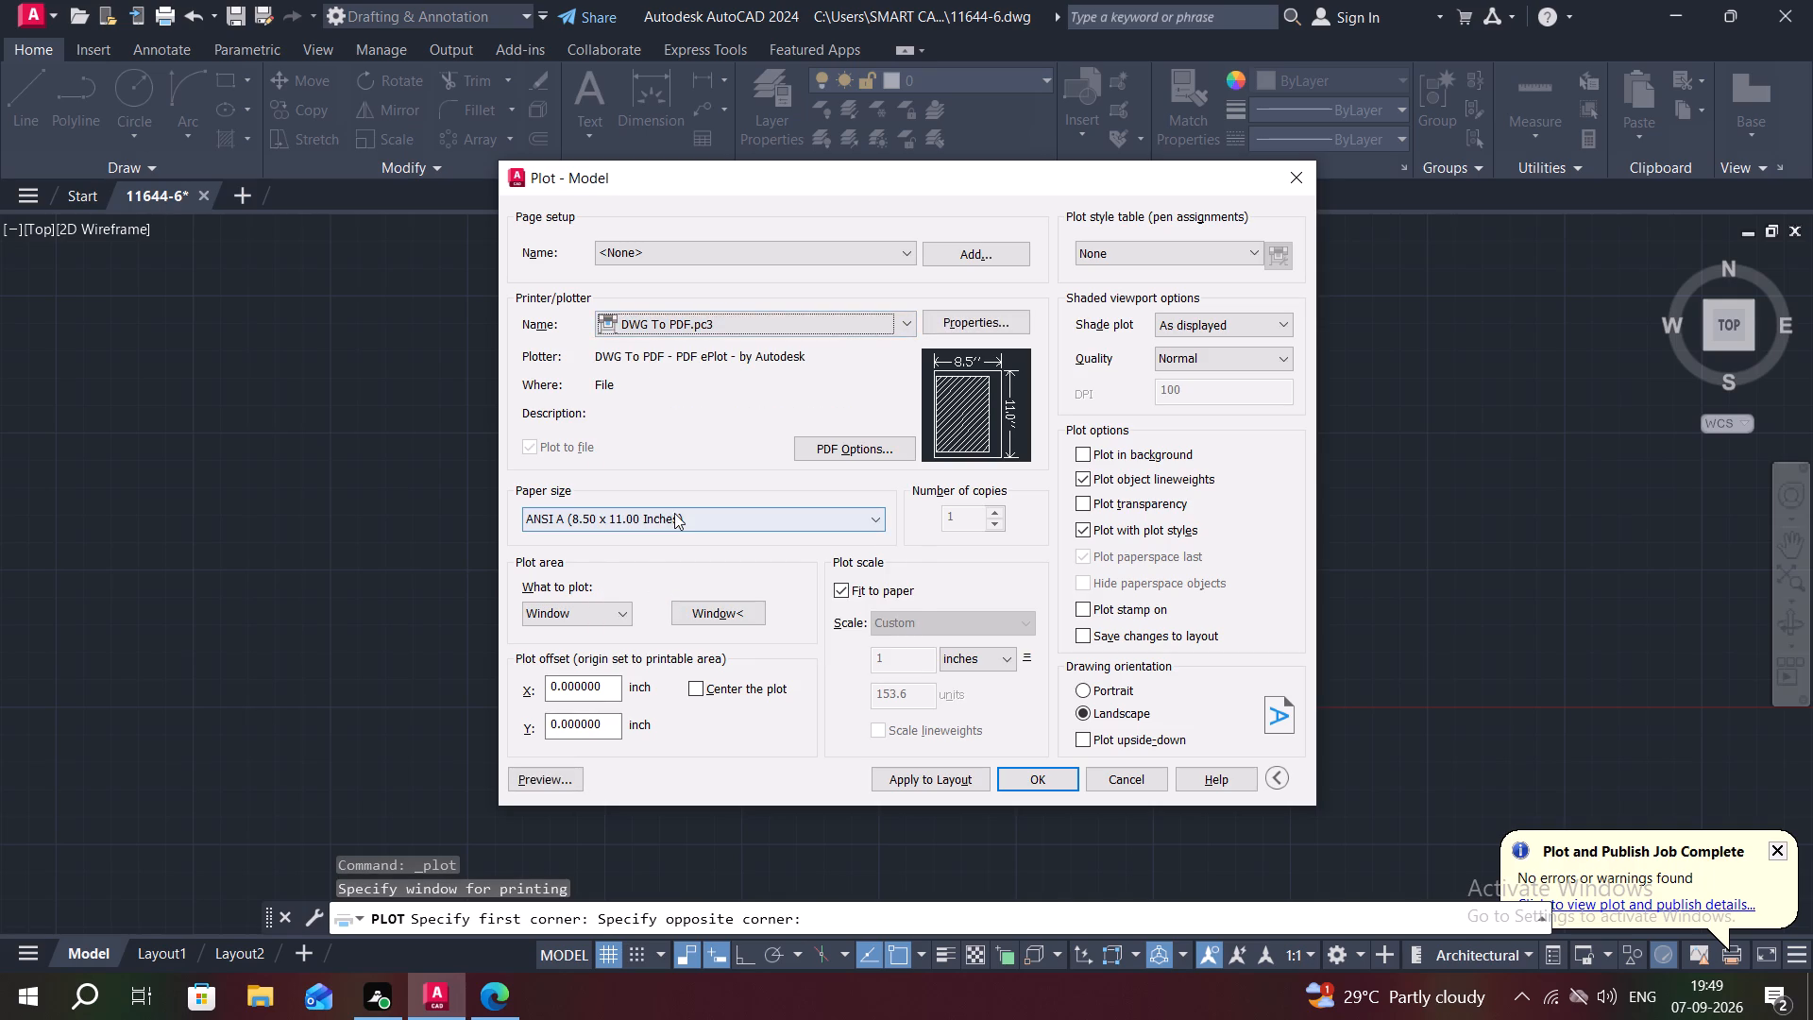
{"action": "left_click", "coordinate": [690, 517]}
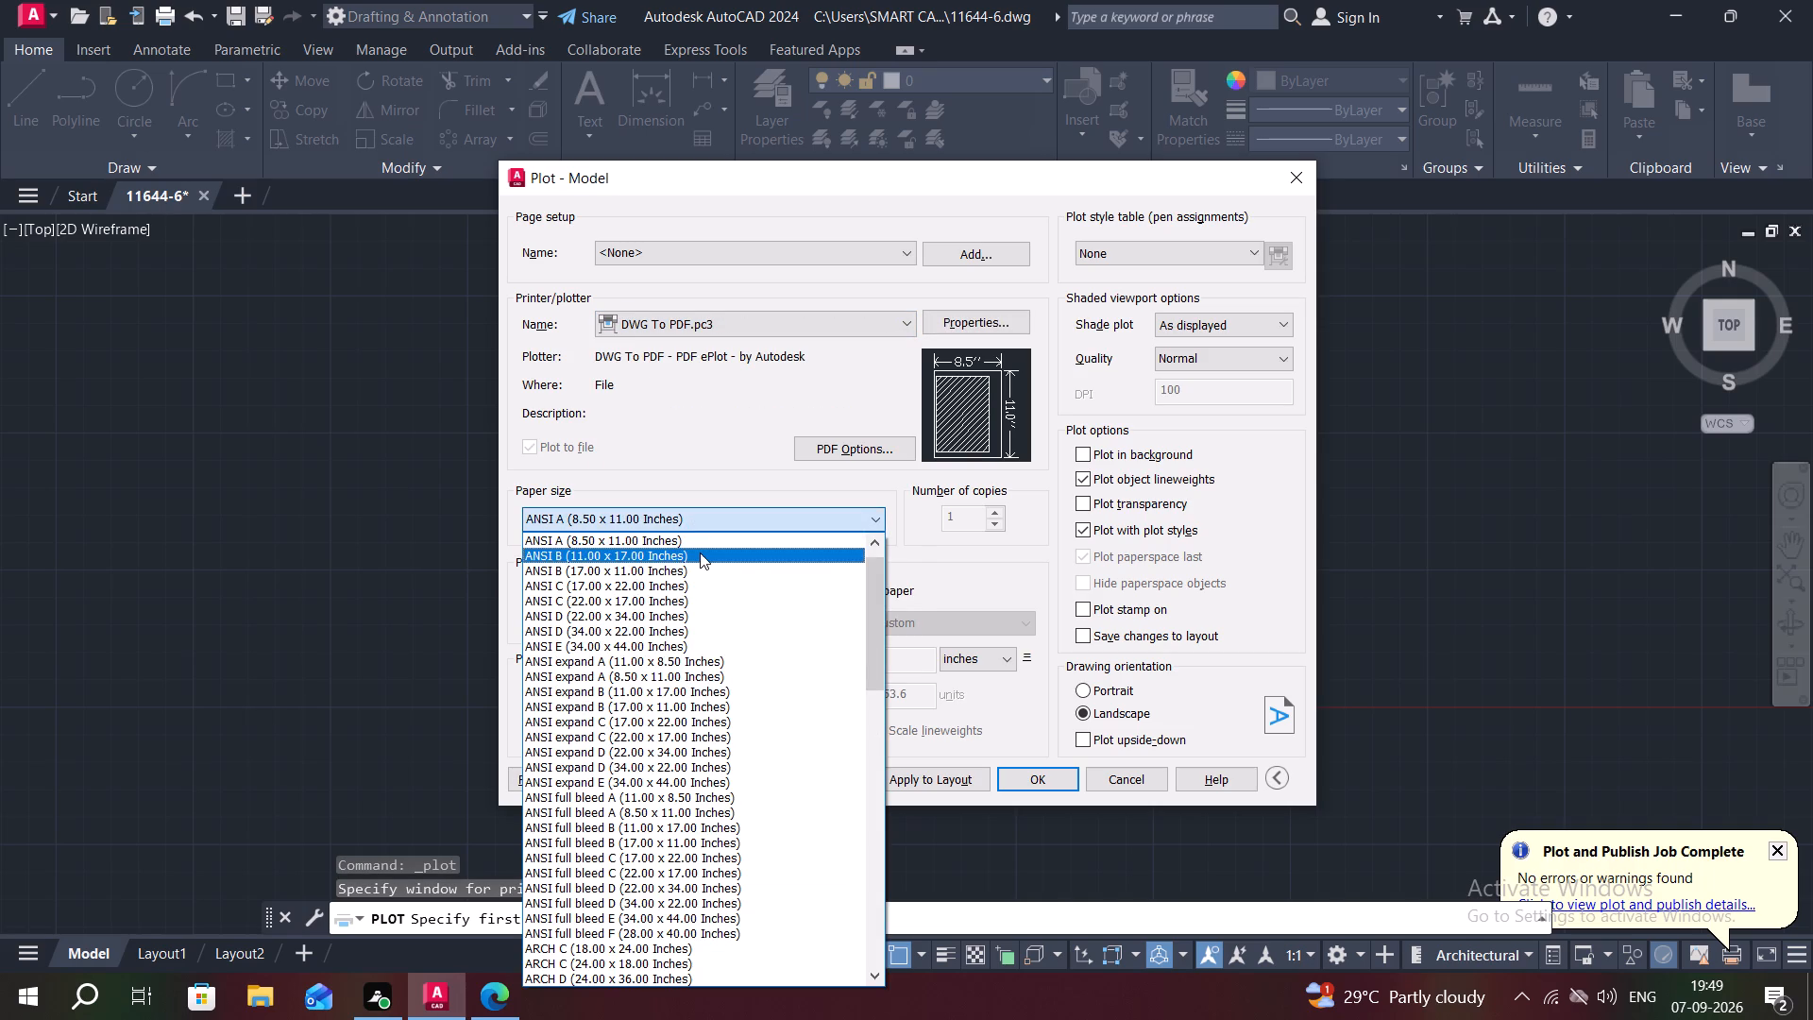
{"action": "left_click", "coordinate": [700, 552]}
Preview the plot and examine the rooms, door labels, dimensions and title placement on the sheet.
{"action": "left_click", "coordinate": [543, 782]}
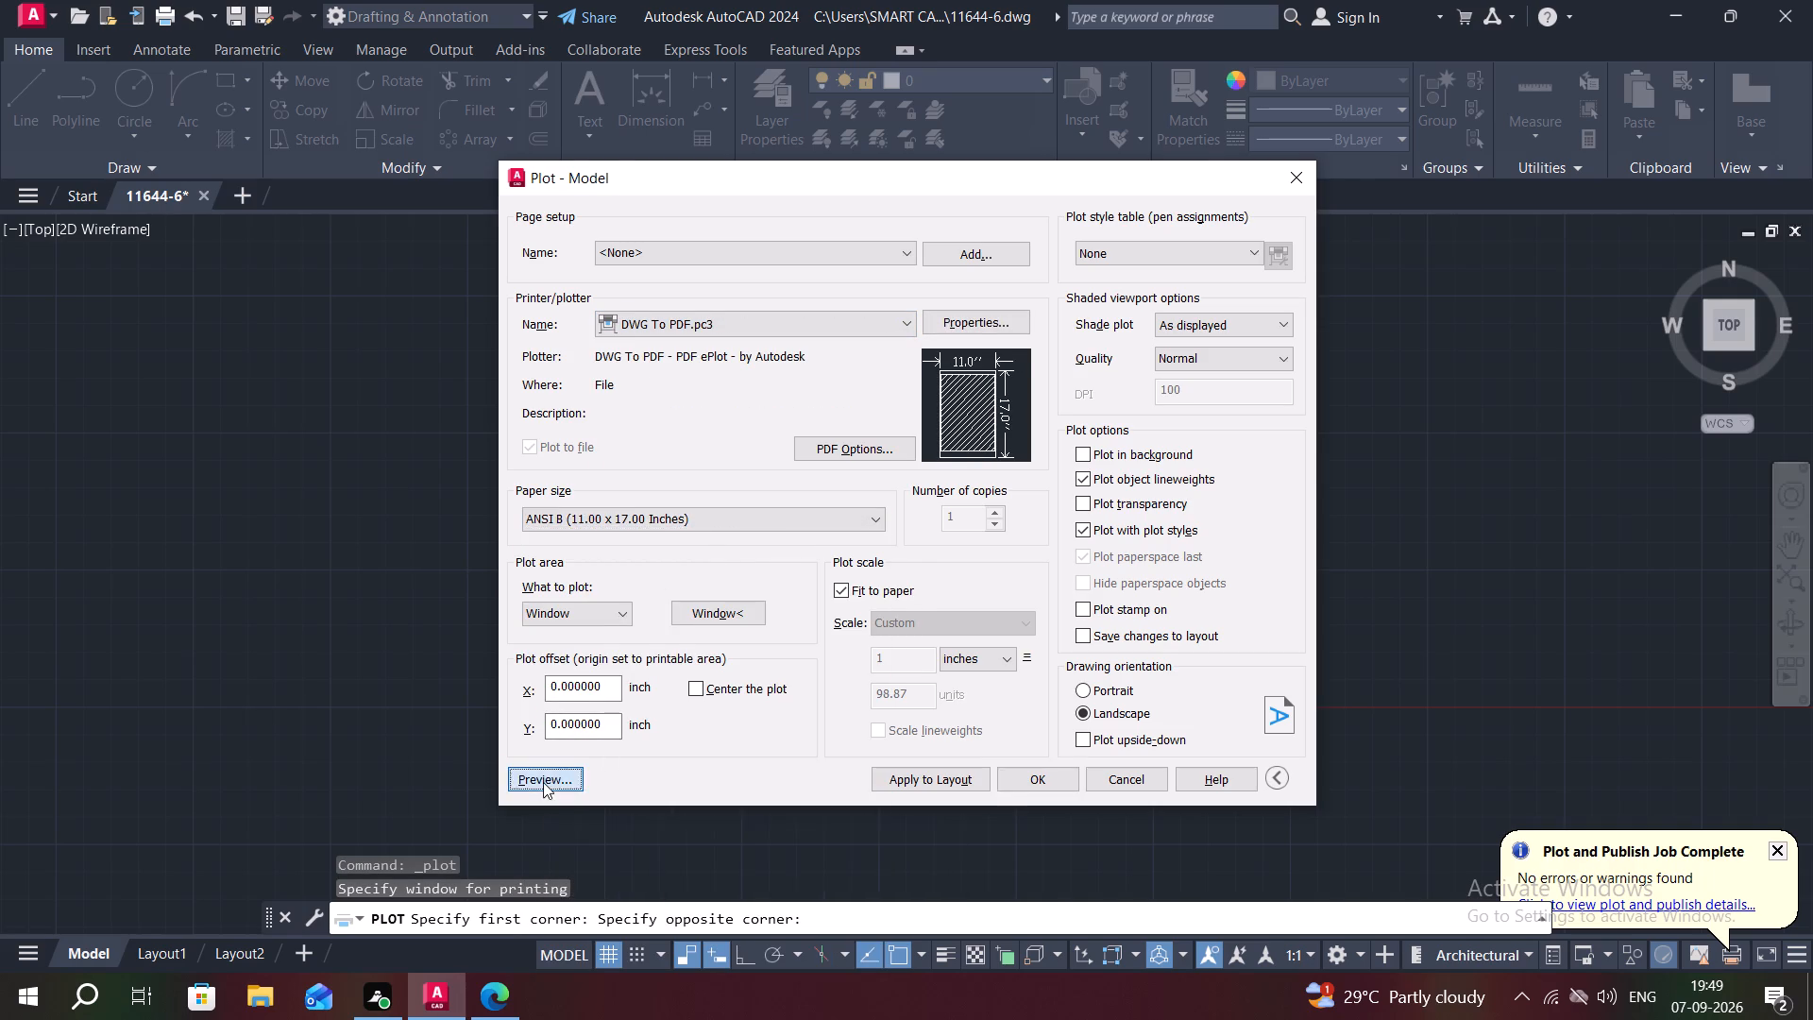
{"action": "scroll", "coordinate": [826, 655], "scroll_direction": "up", "scroll_amount": 2}
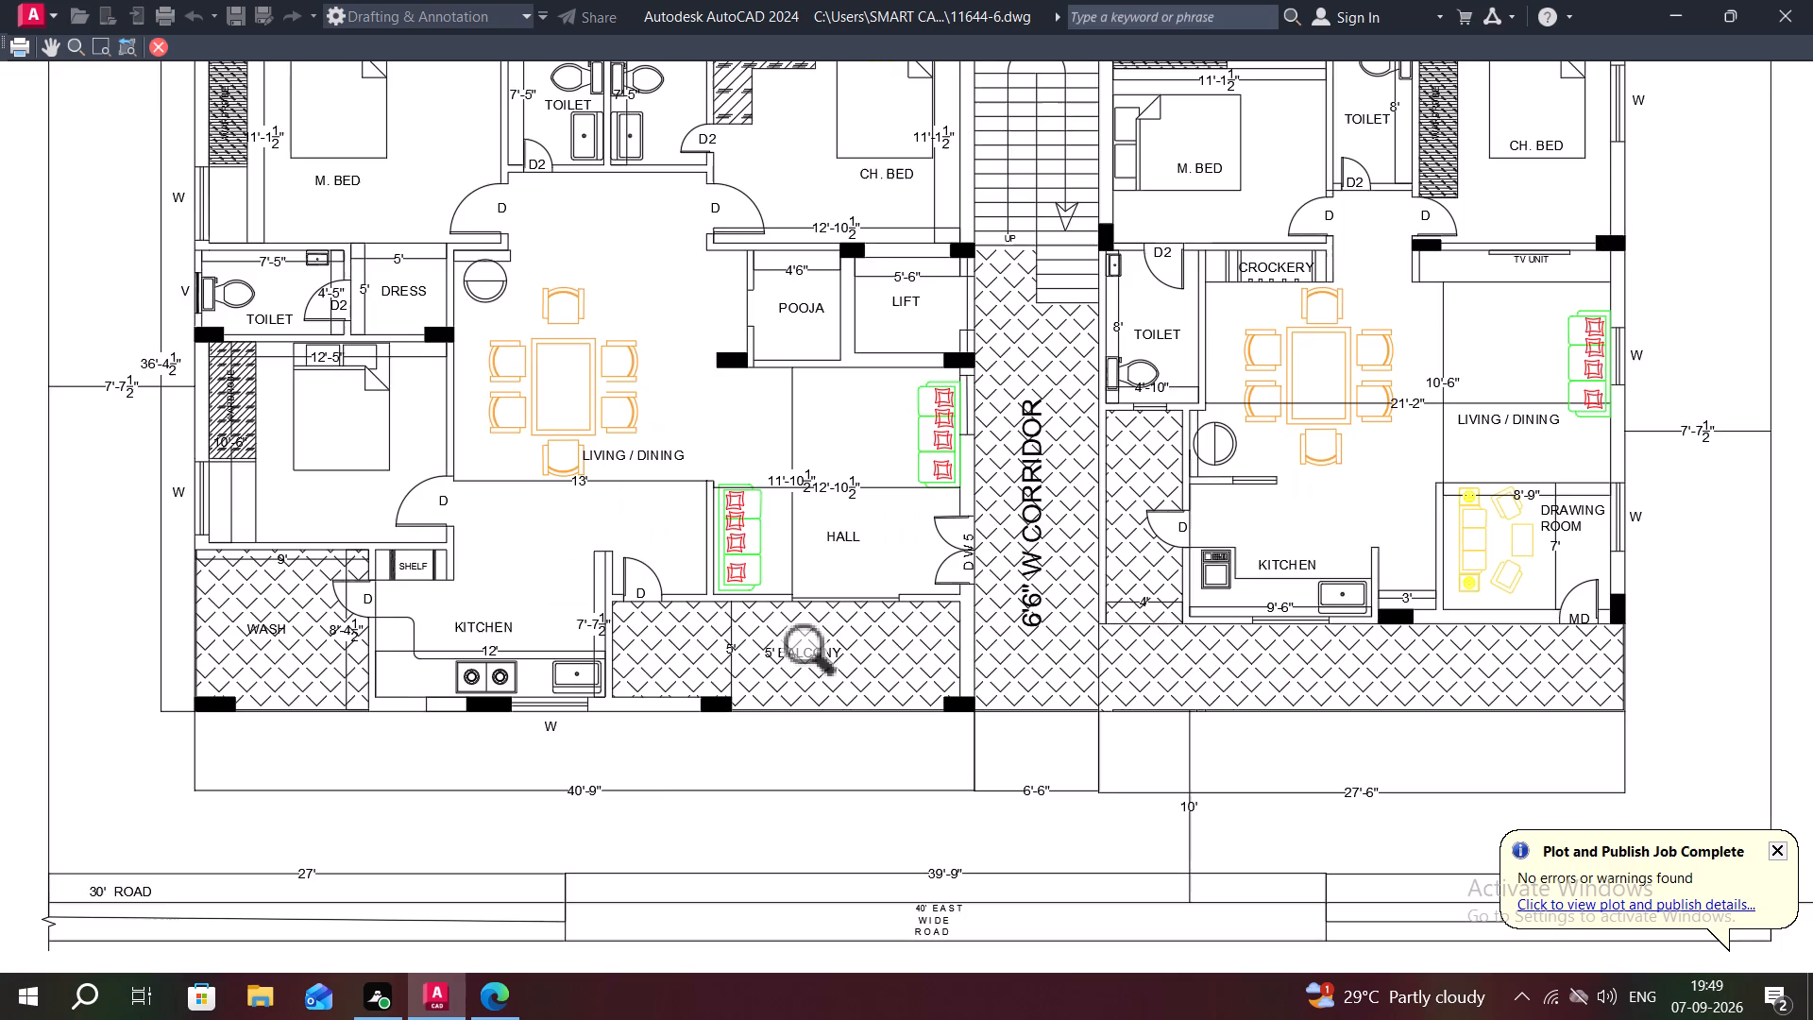
{"action": "scroll", "coordinate": [826, 655], "scroll_direction": "down", "scroll_amount": 1}
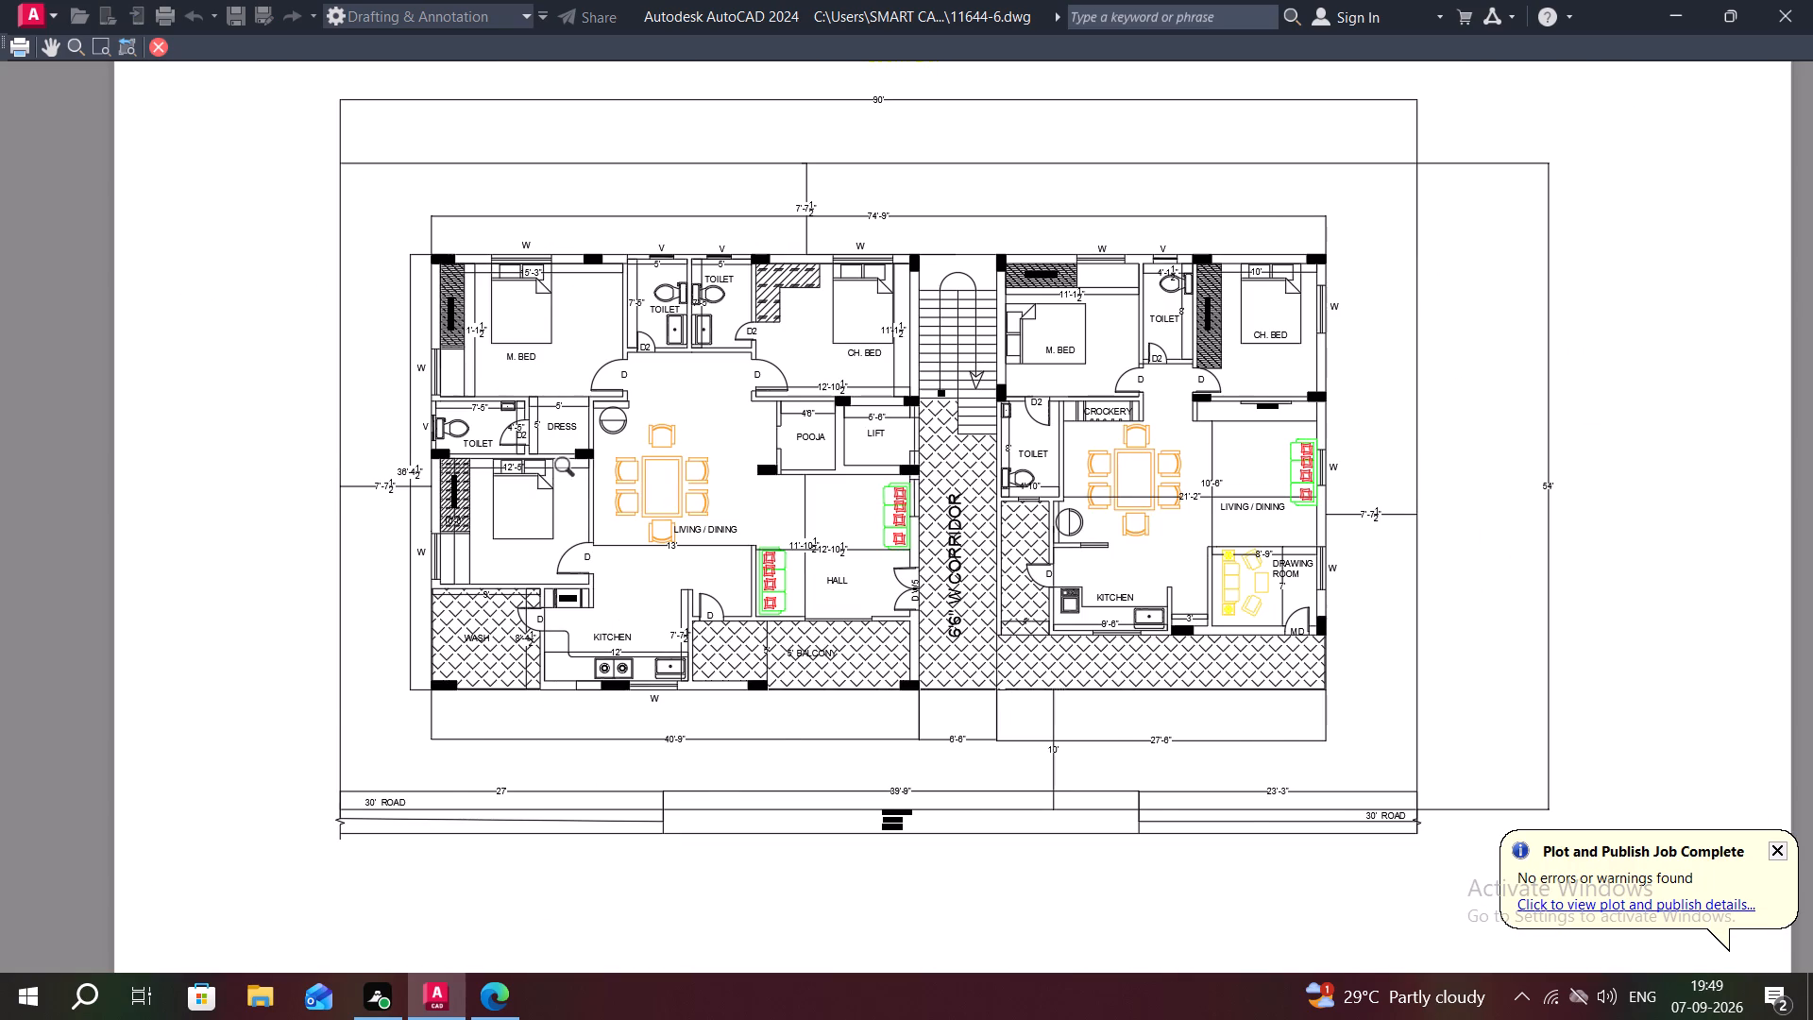
{"action": "scroll", "coordinate": [570, 467], "scroll_direction": "up", "scroll_amount": 1}
{"action": "middle_click_drag", "start_coordinate": [571, 467], "coordinate": [398, 588]}
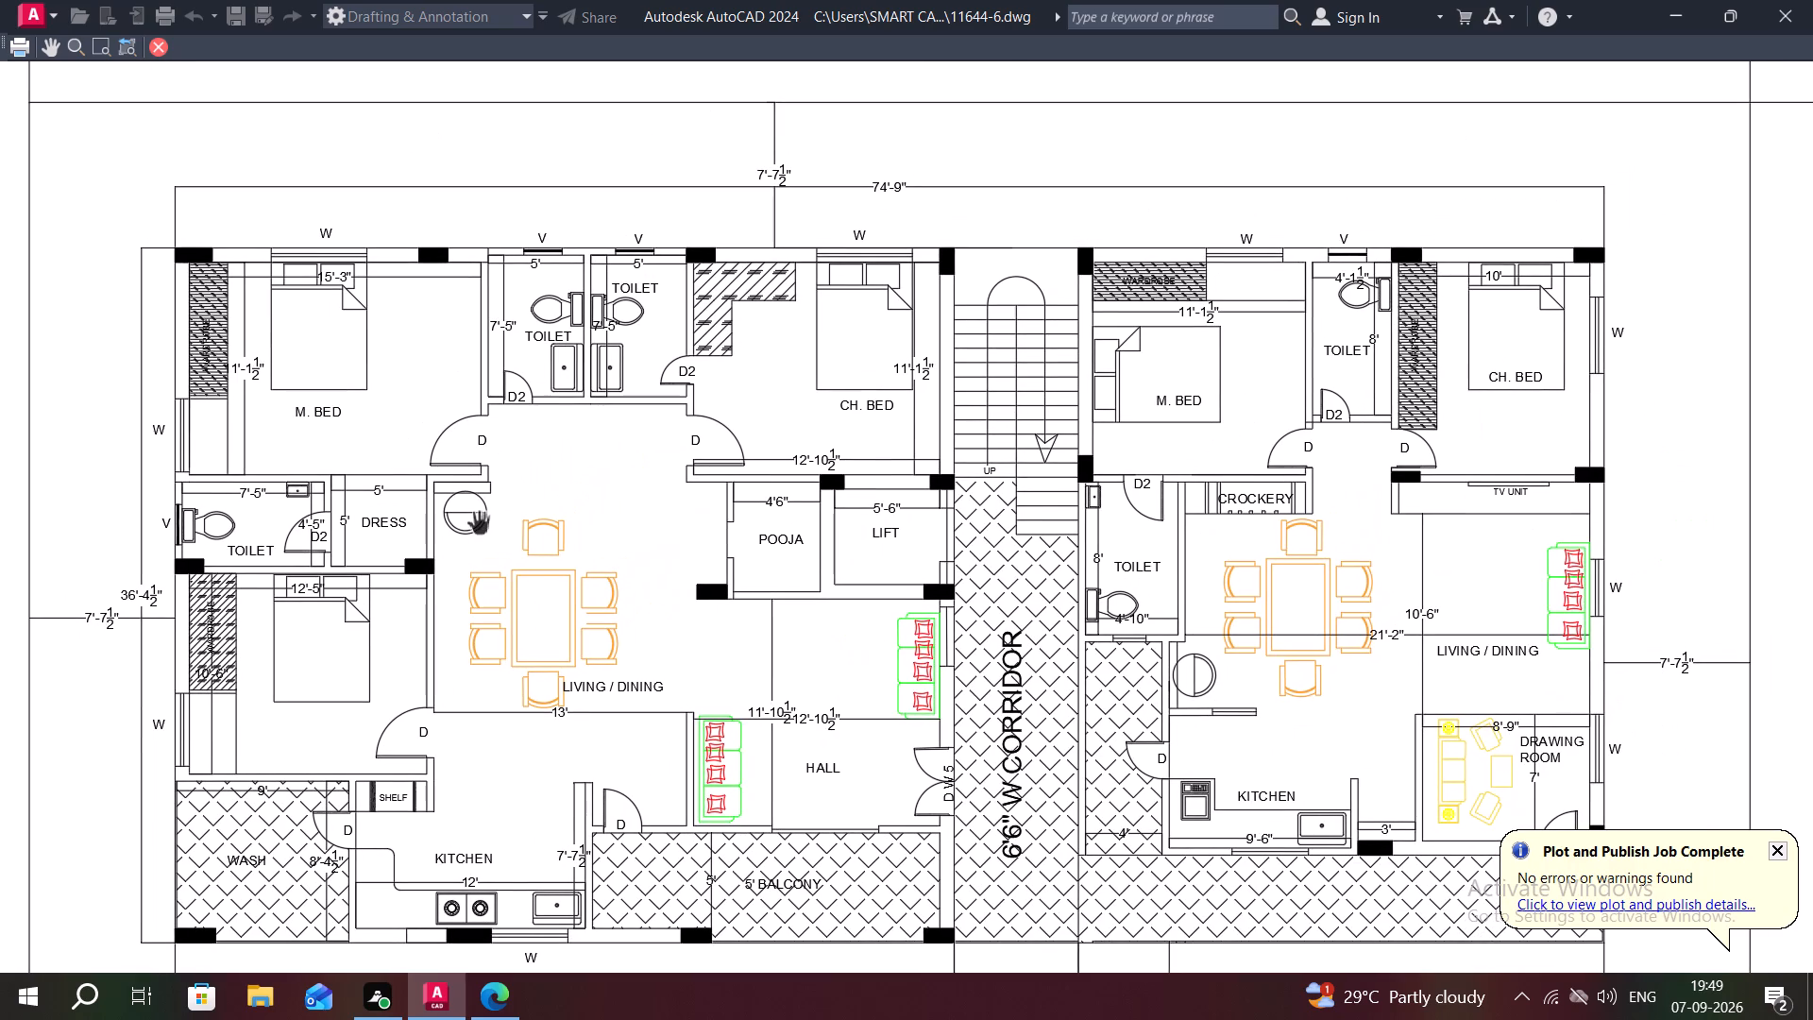
{"action": "middle_click_drag", "start_coordinate": [1008, 597], "coordinate": [964, 582]}
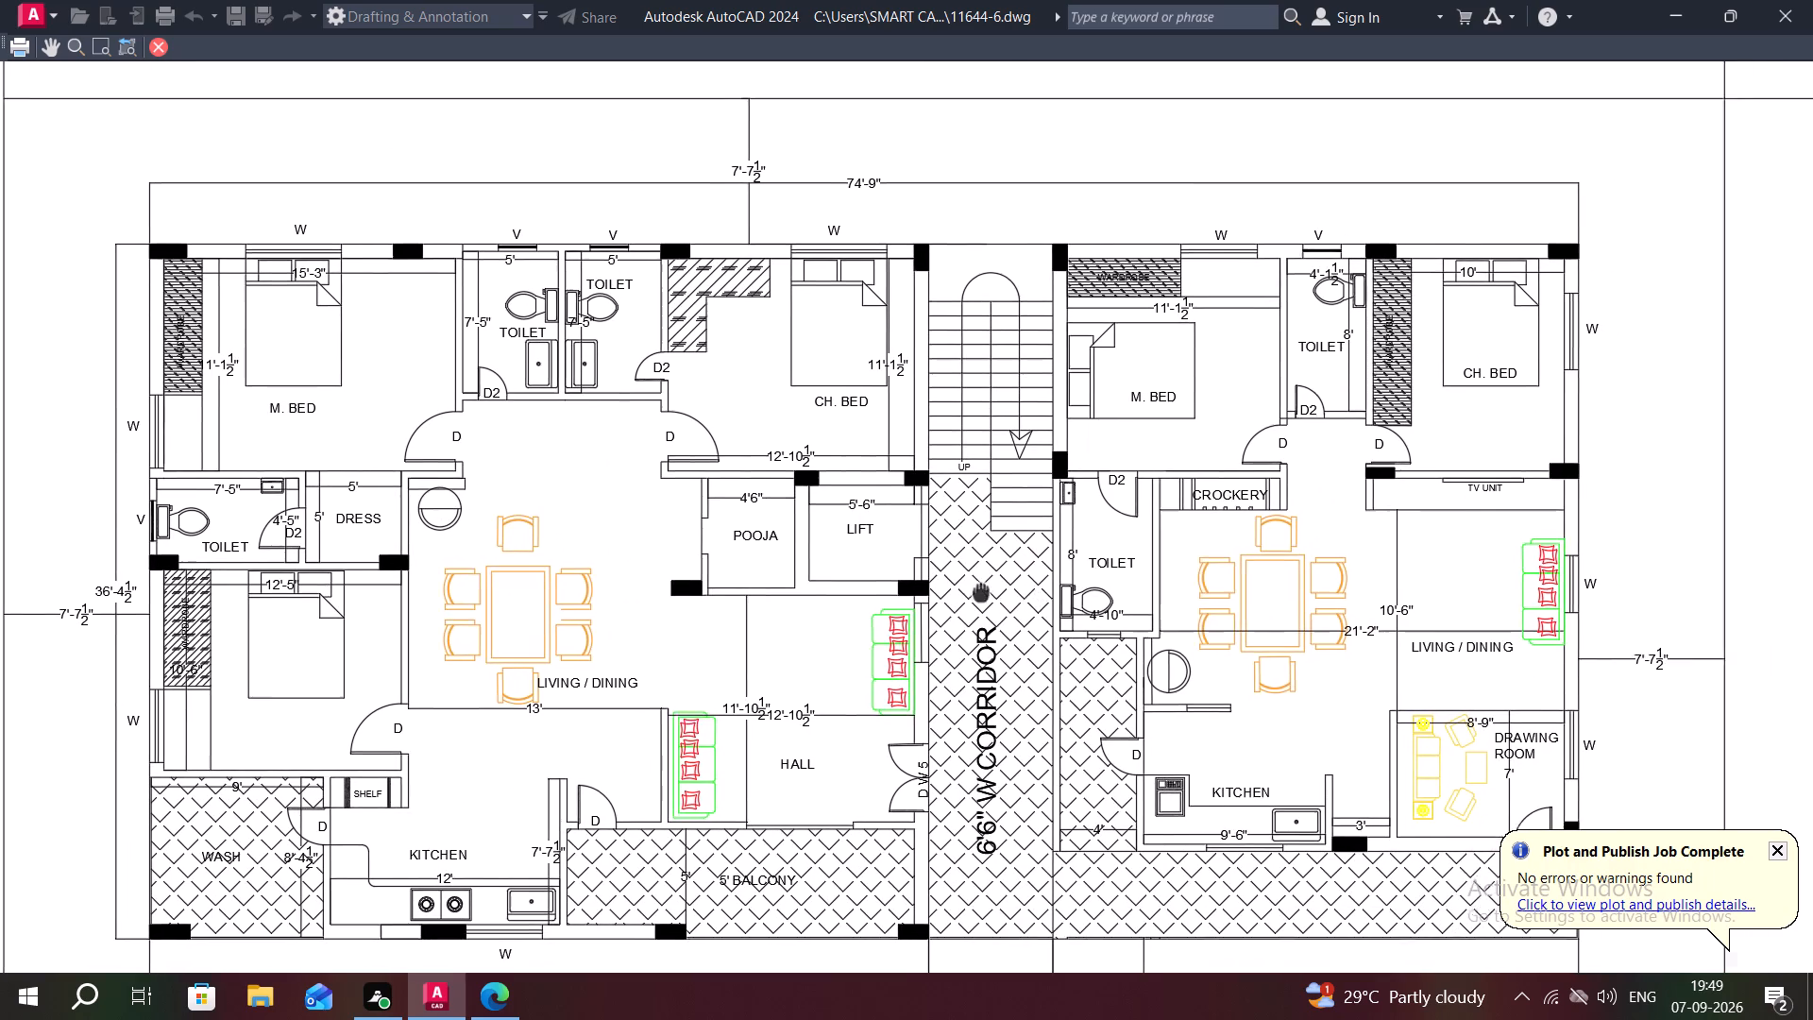
{"action": "middle_click_drag", "start_coordinate": [964, 582], "coordinate": [879, 234]}
{"action": "middle_click_drag", "start_coordinate": [788, 599], "coordinate": [908, 569]}
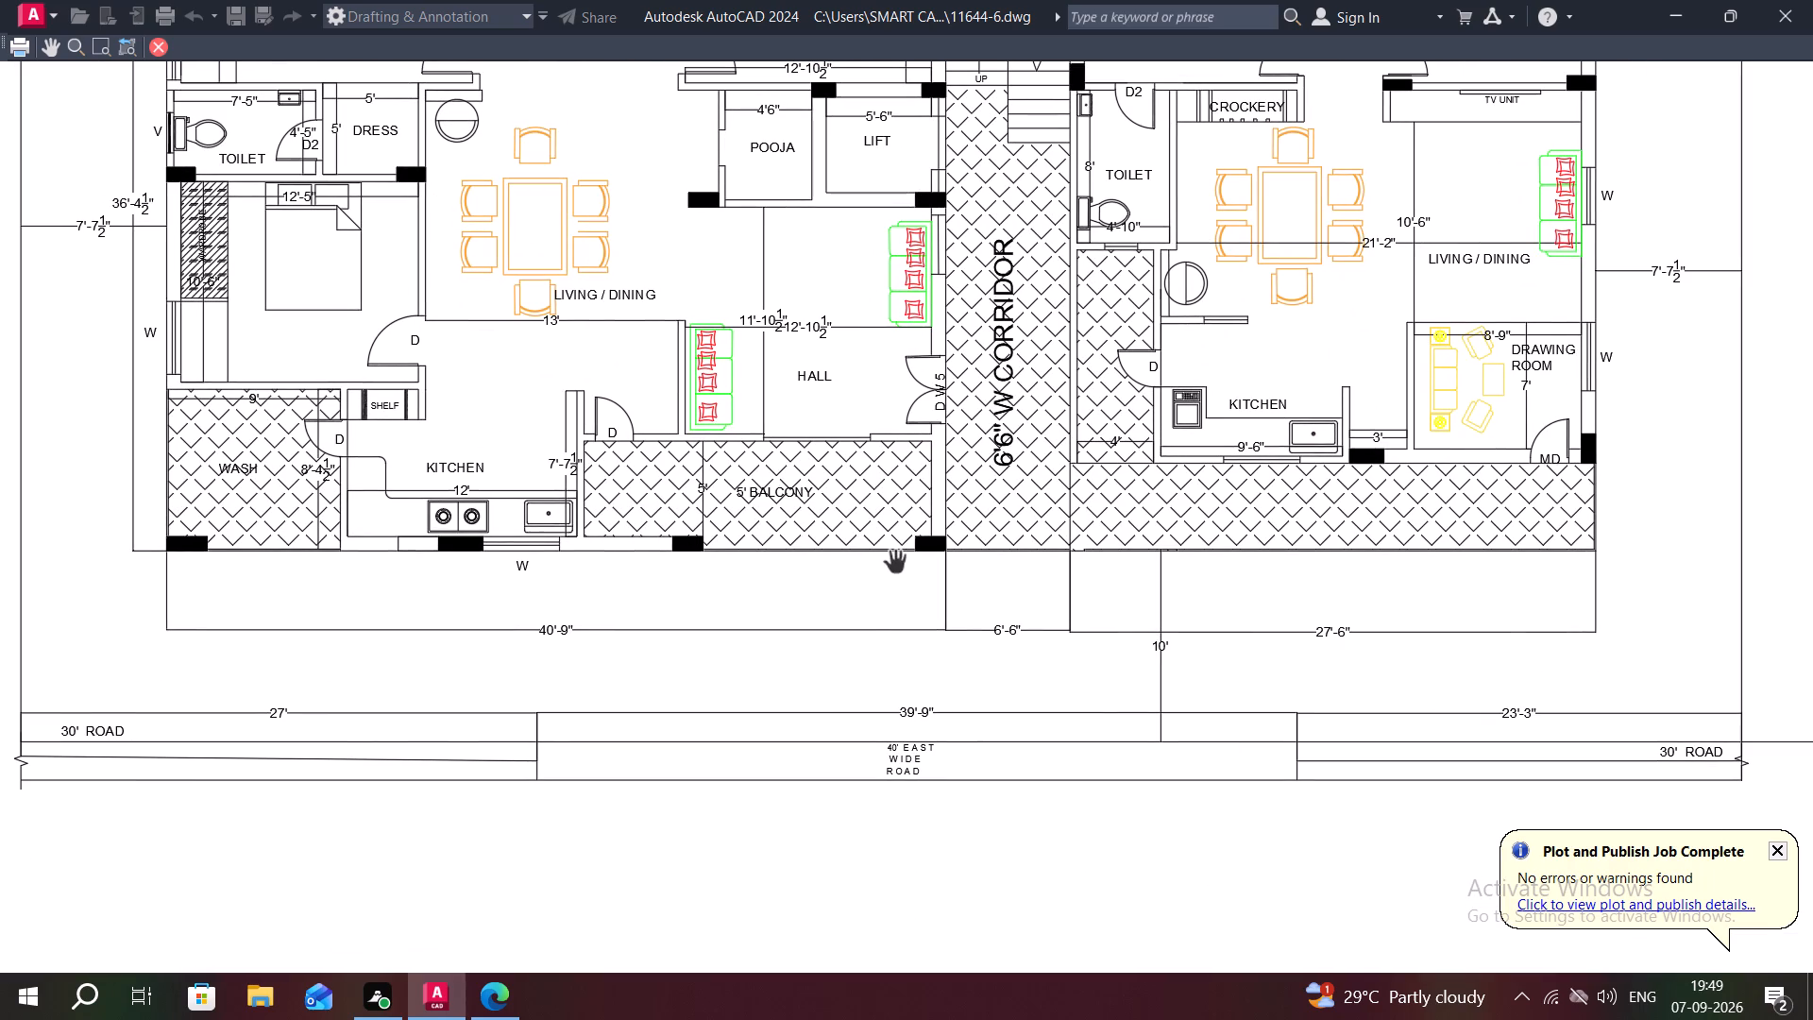
{"action": "scroll", "coordinate": [983, 373], "scroll_direction": "down", "scroll_amount": 1}
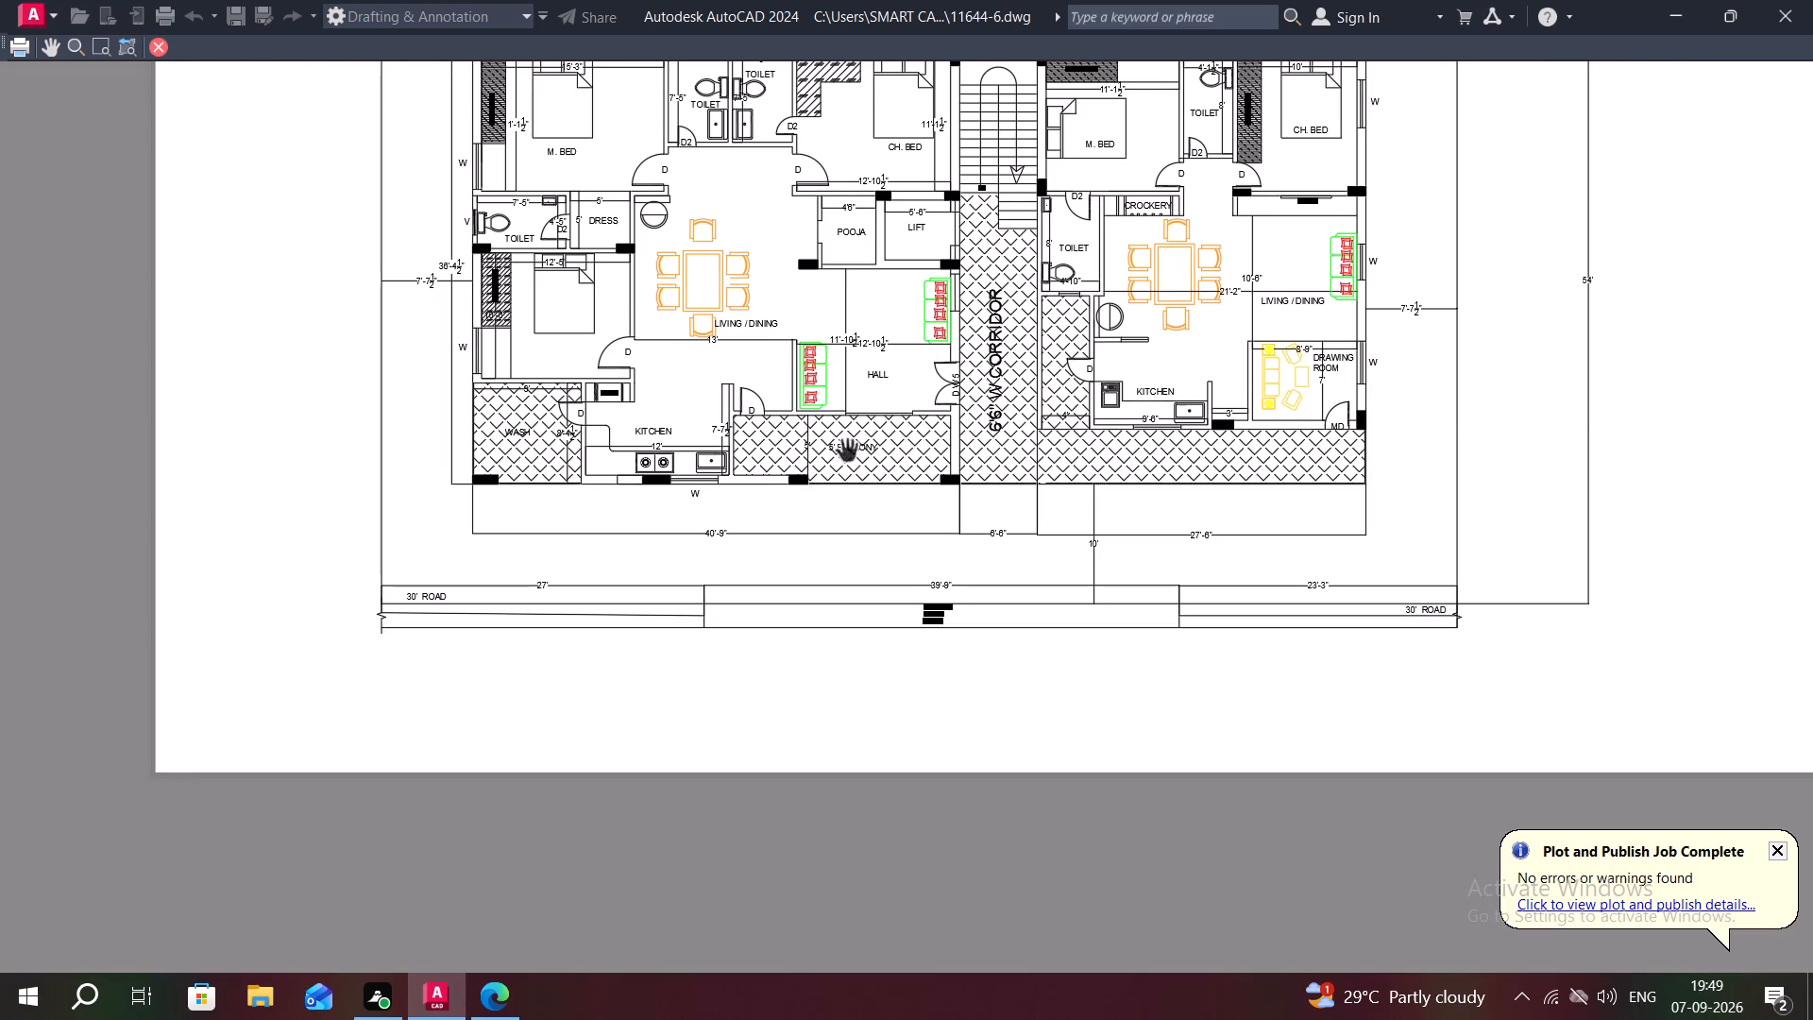
{"action": "scroll", "coordinate": [846, 447], "scroll_direction": "up", "scroll_amount": 3}
{"action": "scroll", "coordinate": [856, 470], "scroll_direction": "down", "scroll_amount": 4}
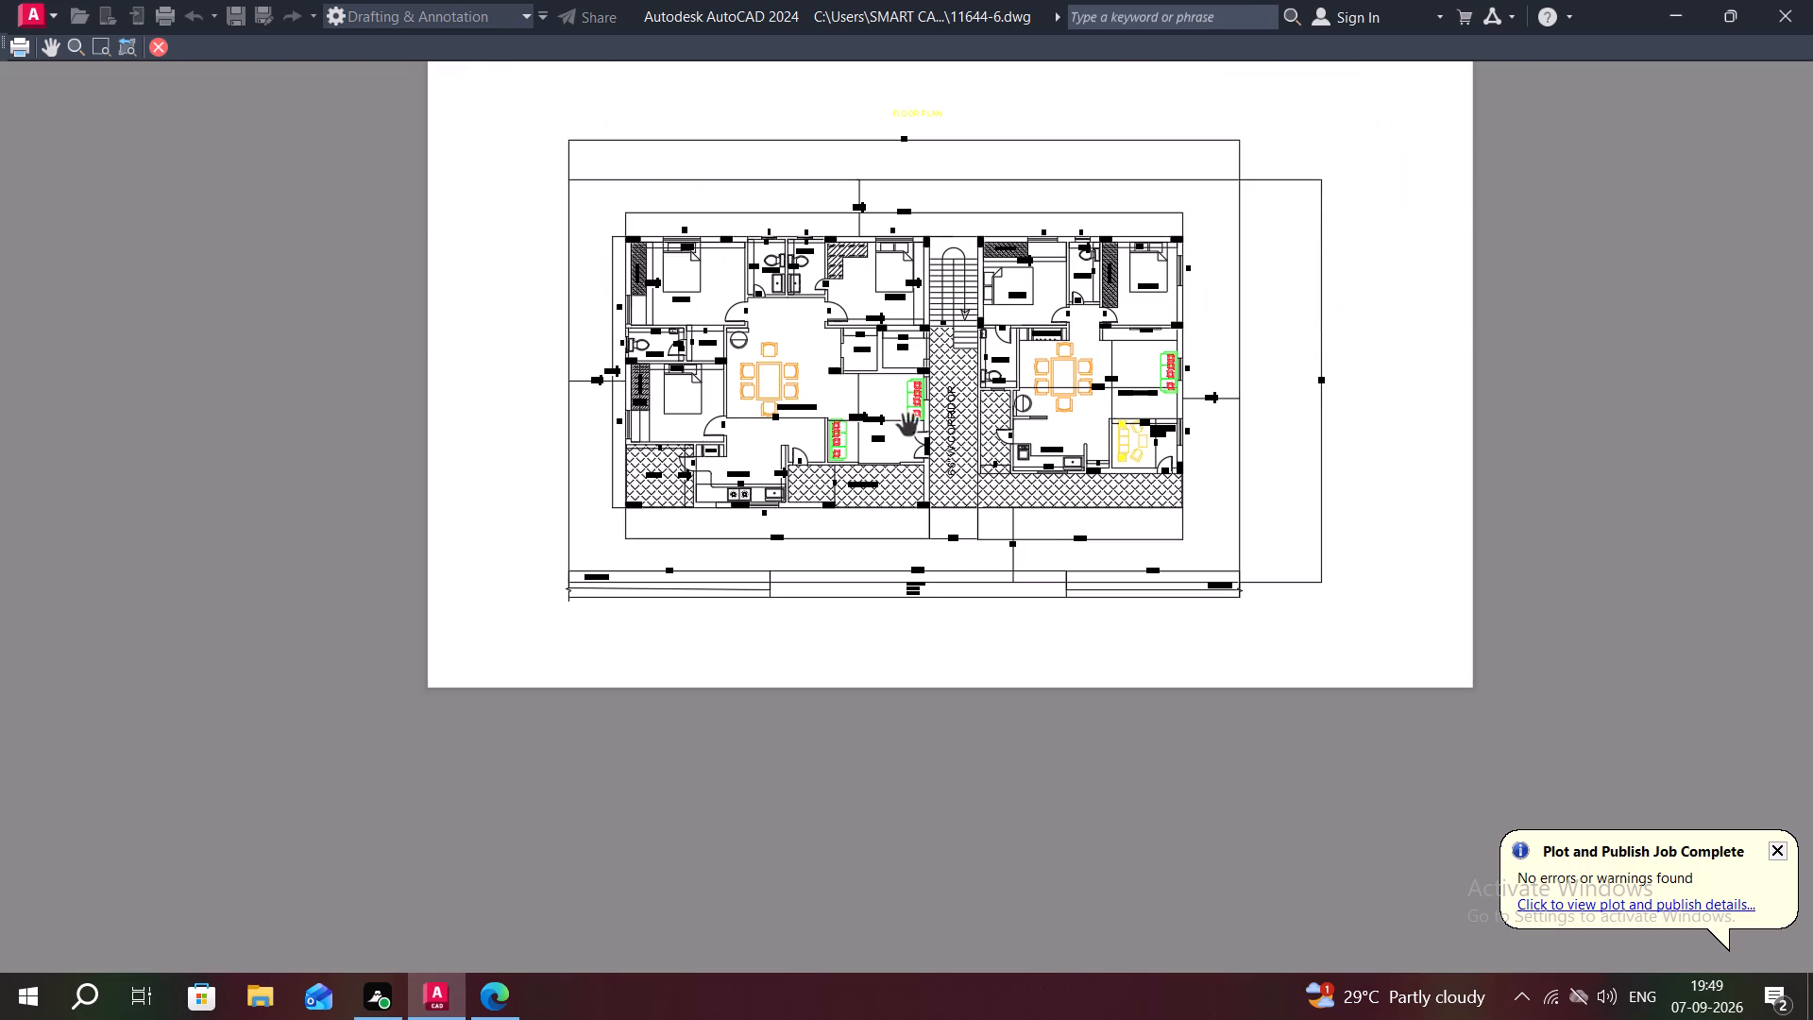
{"action": "middle_click_drag", "start_coordinate": [911, 416], "coordinate": [918, 608]}
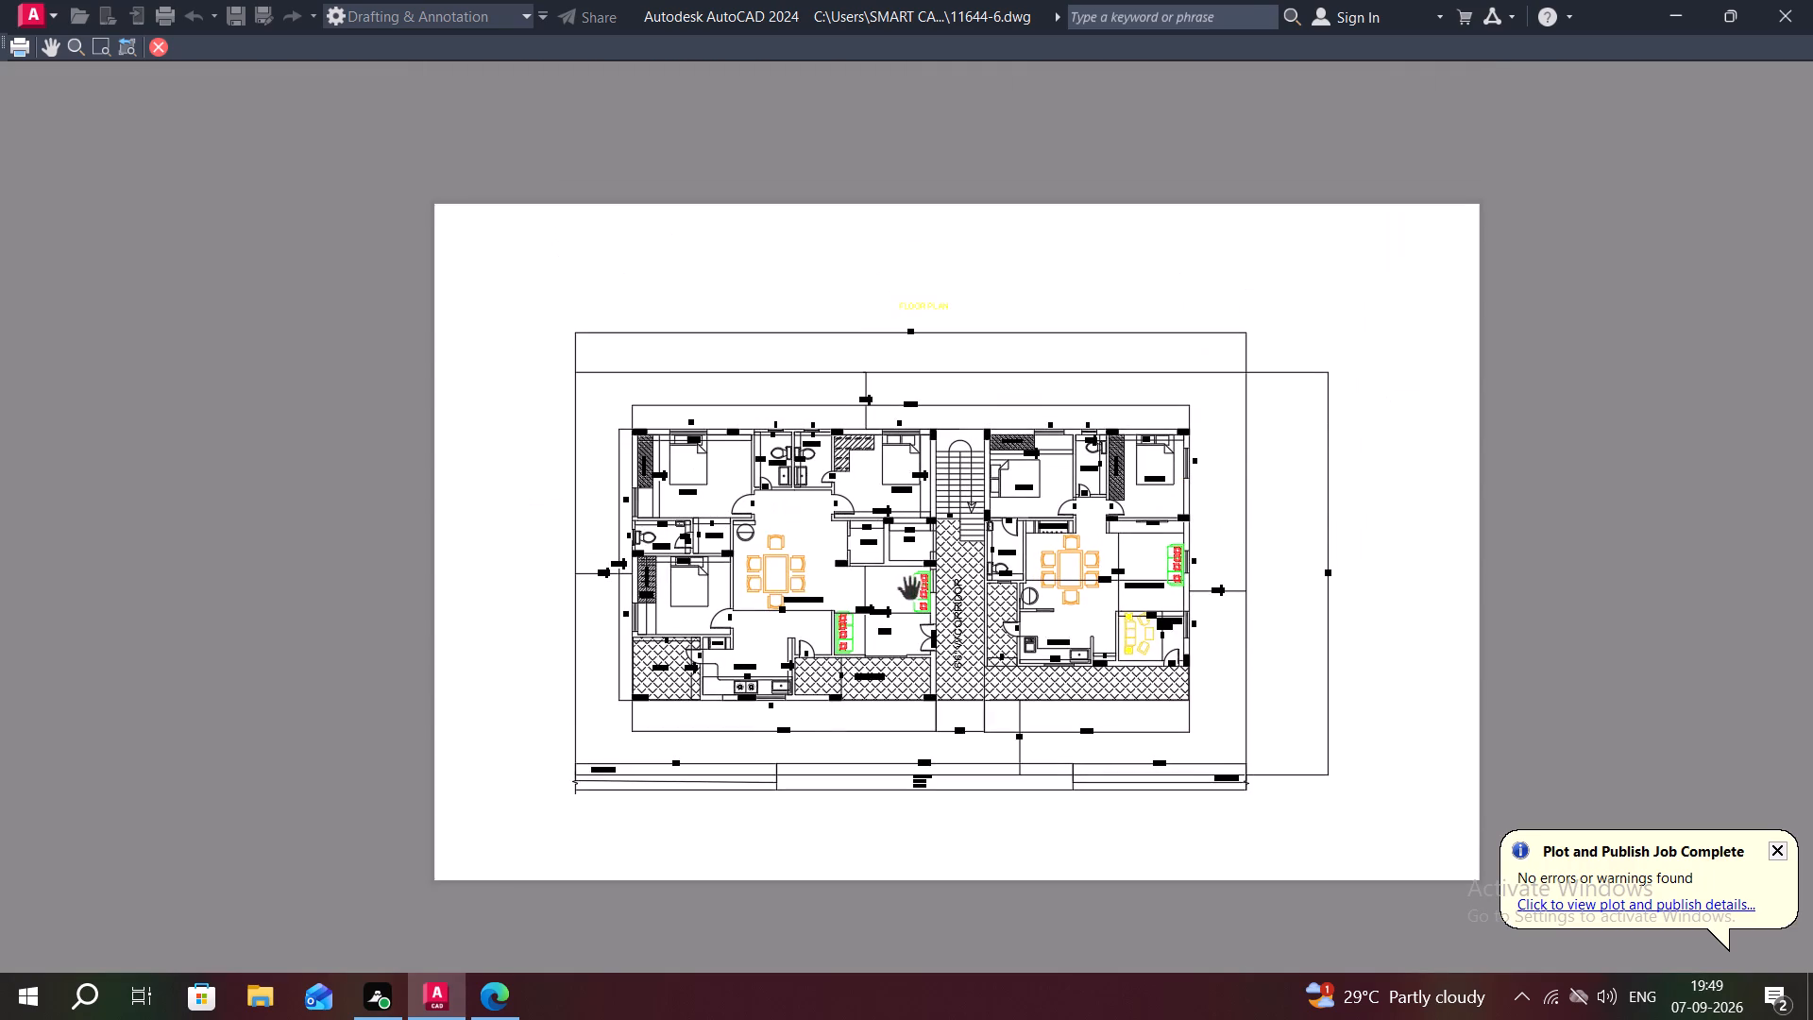
{"action": "key", "text": "Escape"}
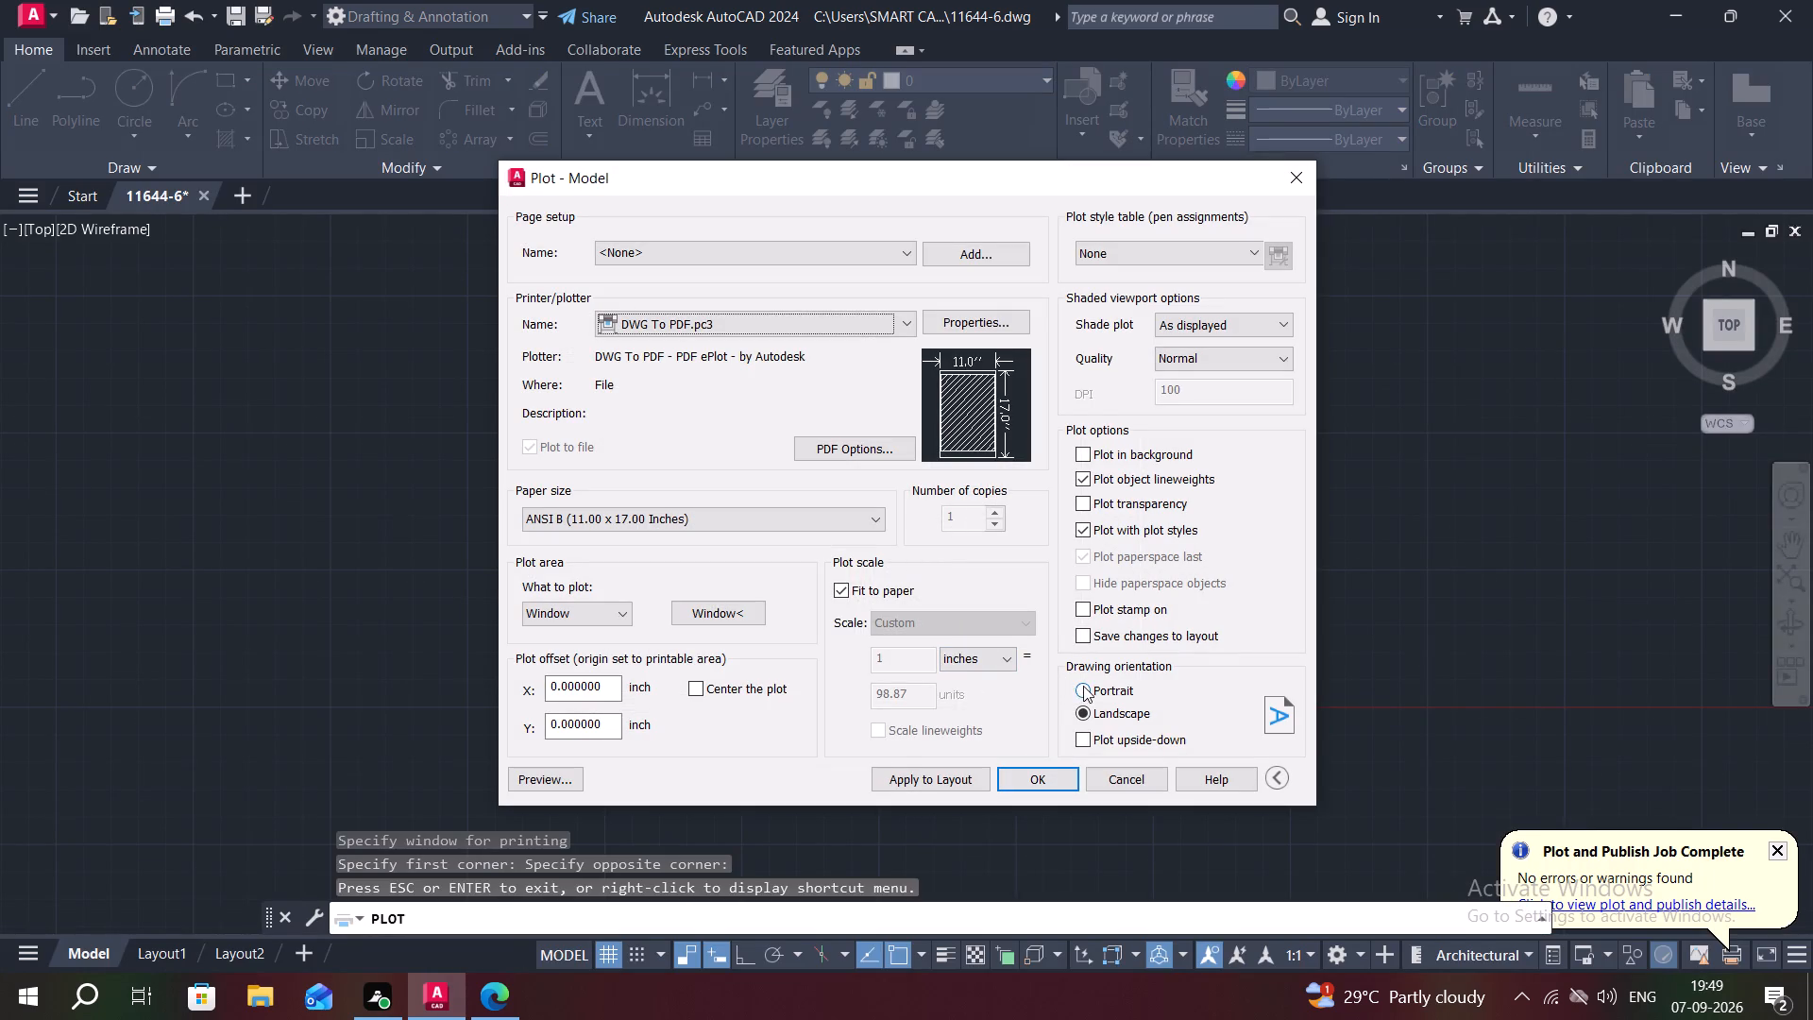
Plot the floor plan to the PDF file 11644-6-Model in Documents, overwriting the existing file.
{"action": "left_click", "coordinate": [1042, 790]}
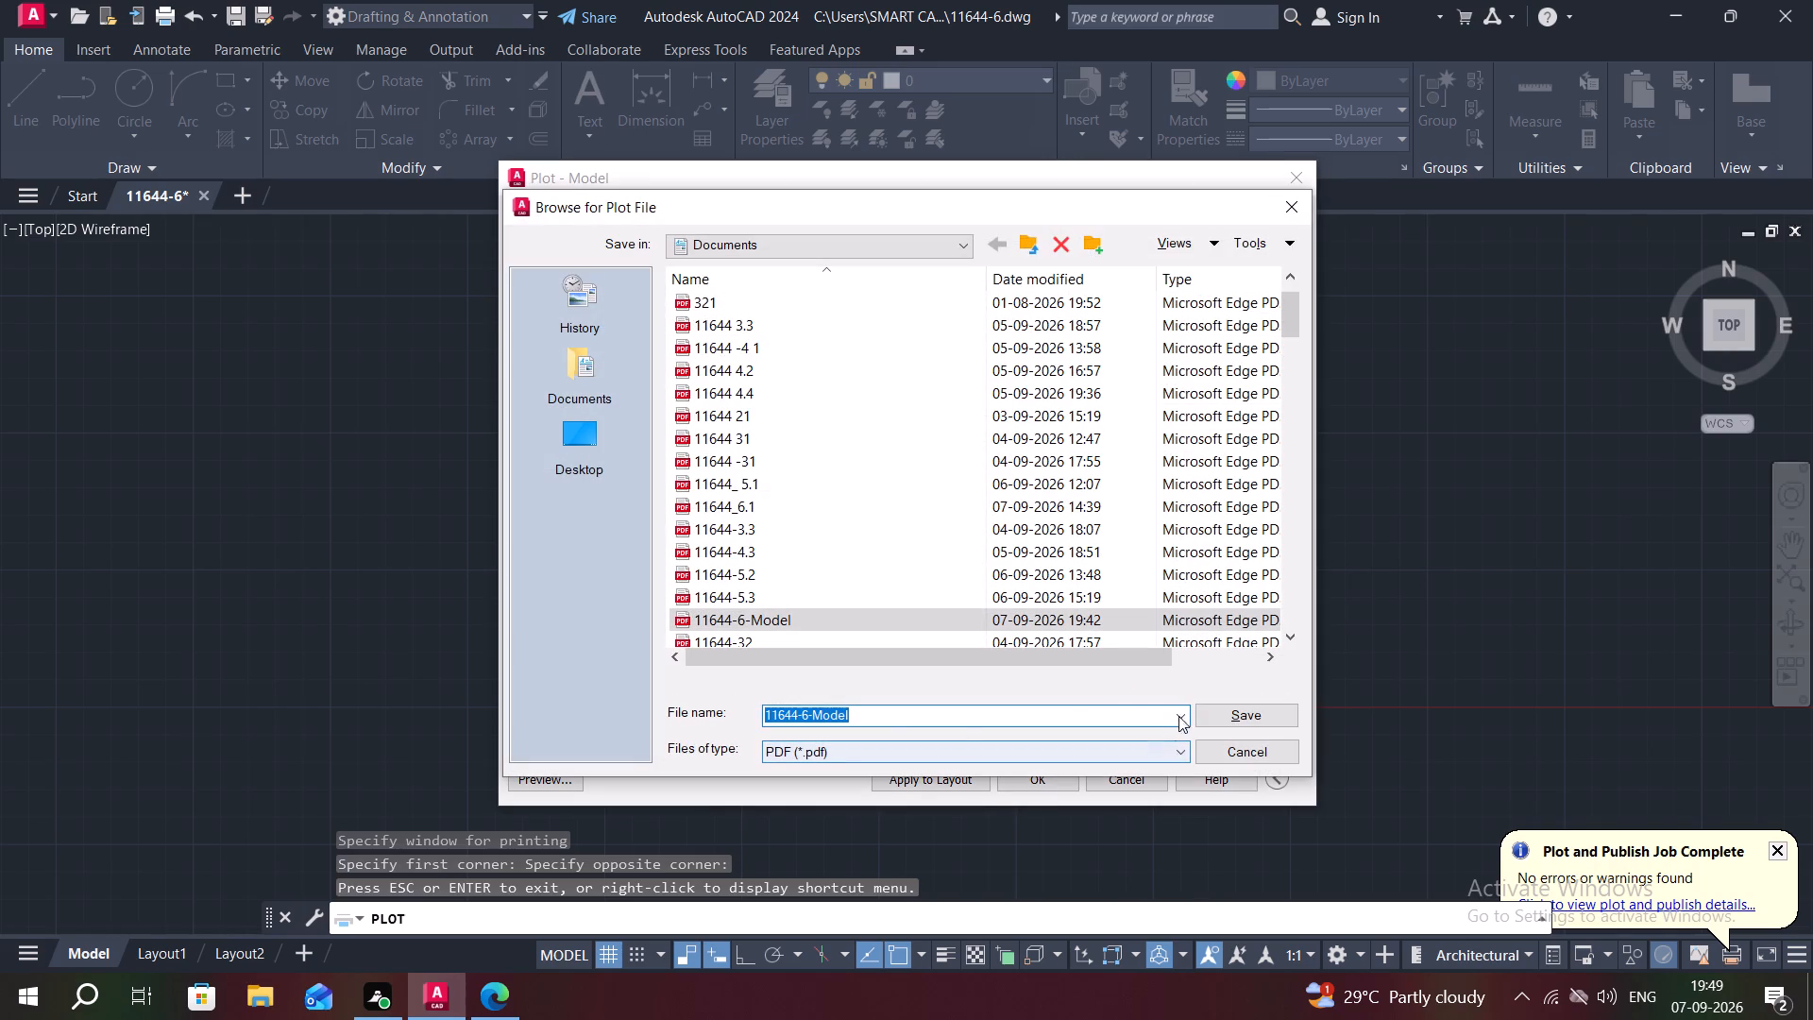
{"action": "left_click", "coordinate": [1228, 708]}
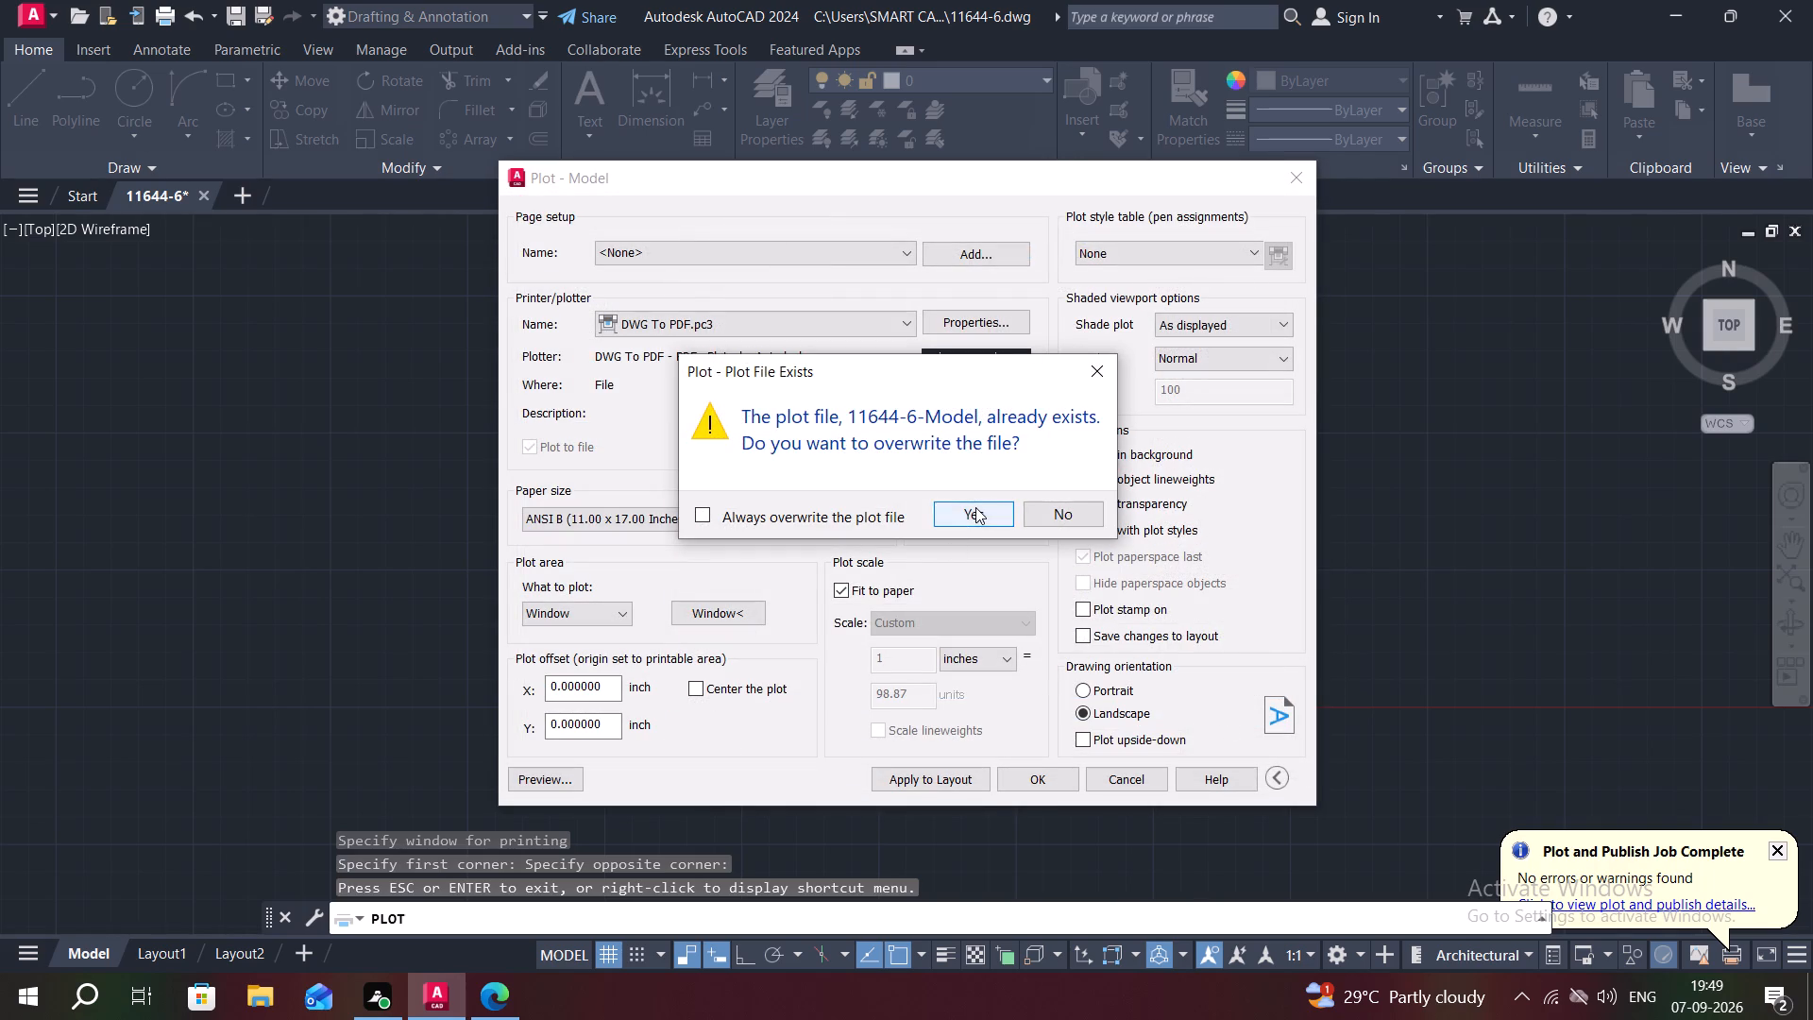
{"action": "left_click", "coordinate": [975, 507]}
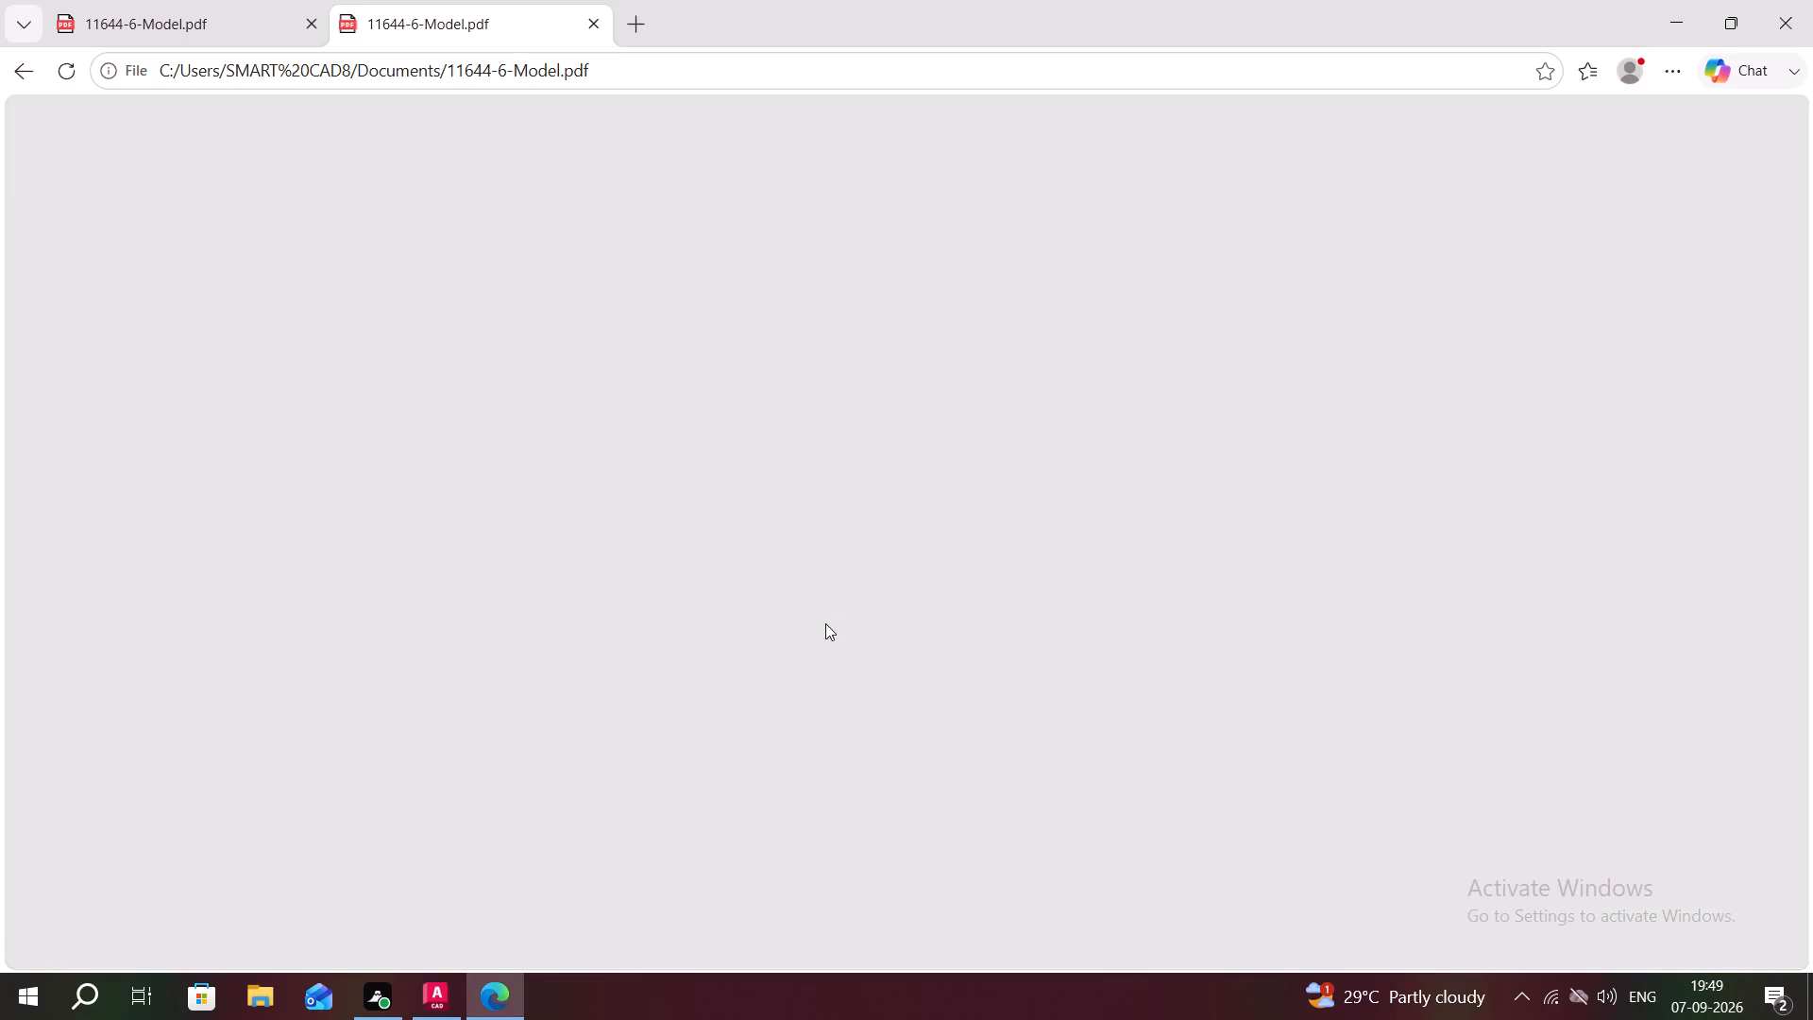
Review the plotted PDF in Edge from the FLOOR PLAN title down to the road labels.
{"action": "middle_click_drag", "start_coordinate": [800, 565], "coordinate": [800, 576]}
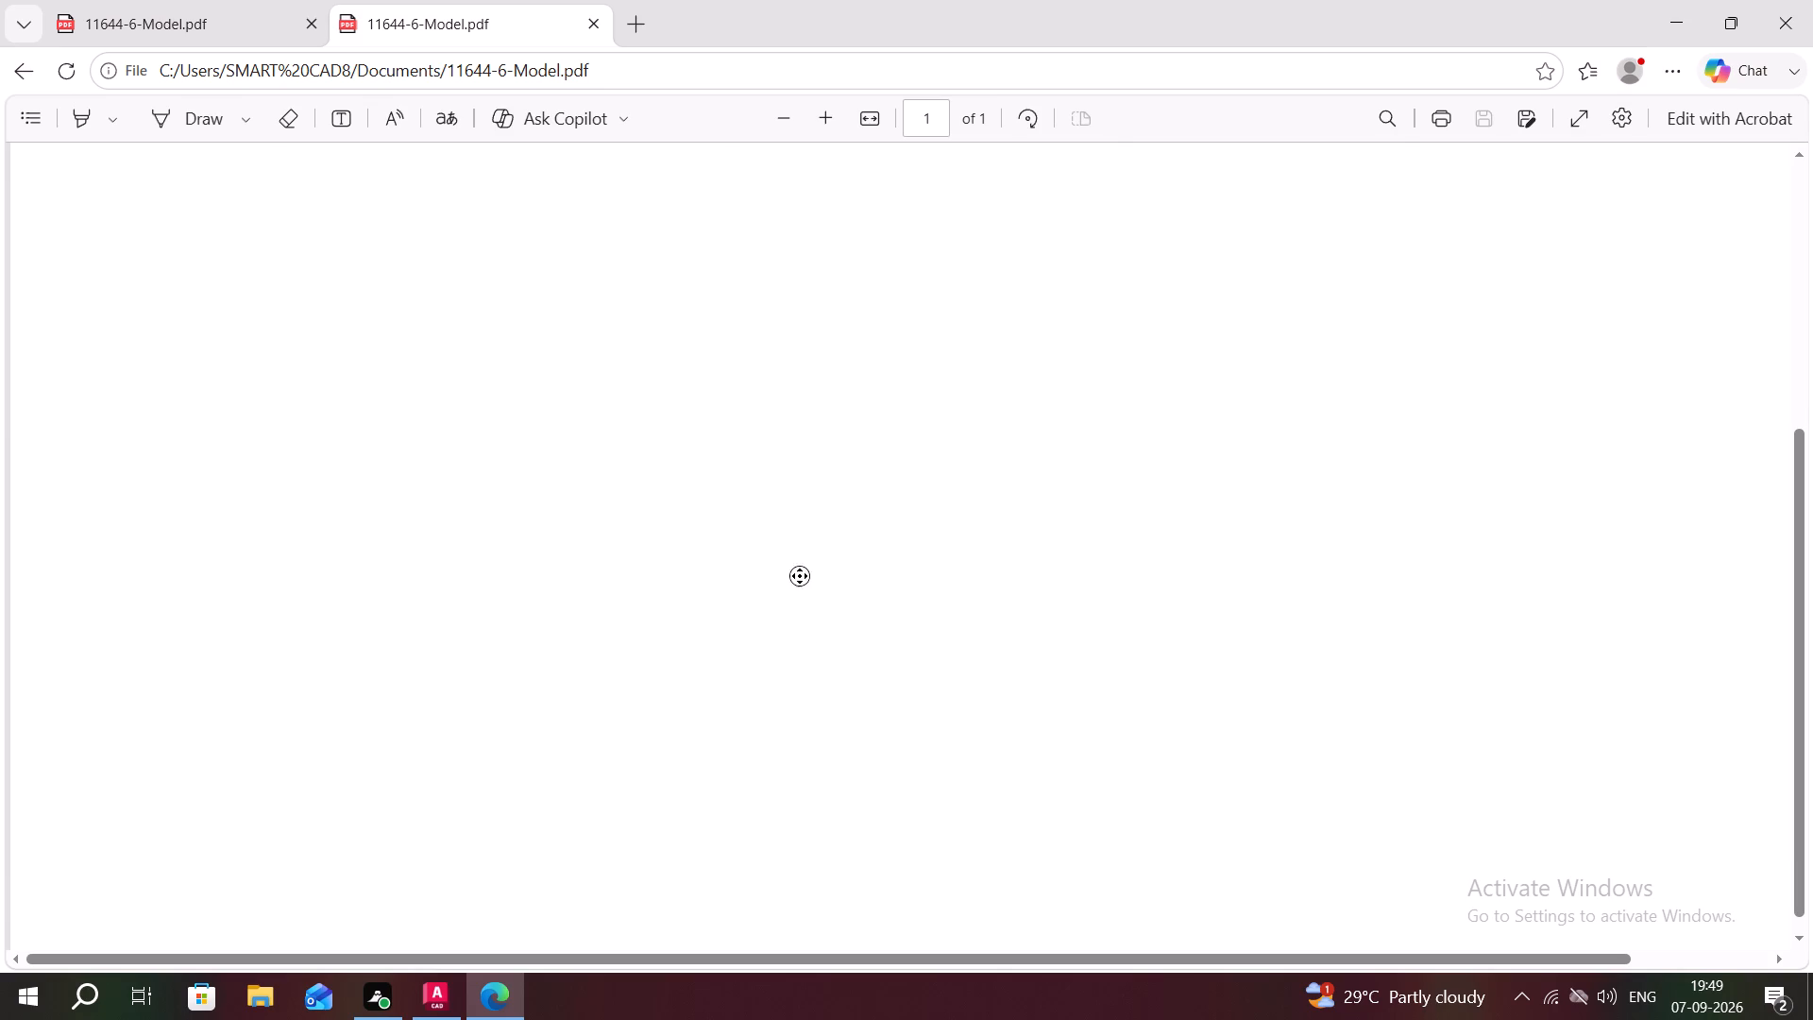
{"action": "middle_click_drag", "start_coordinate": [800, 576], "coordinate": [787, 679]}
{"action": "scroll", "coordinate": [822, 490], "scroll_direction": "up", "scroll_amount": 2}
{"action": "scroll", "coordinate": [822, 490], "scroll_direction": "down", "scroll_amount": 4}
{"action": "scroll", "coordinate": [834, 504], "scroll_direction": "up", "scroll_amount": 3}
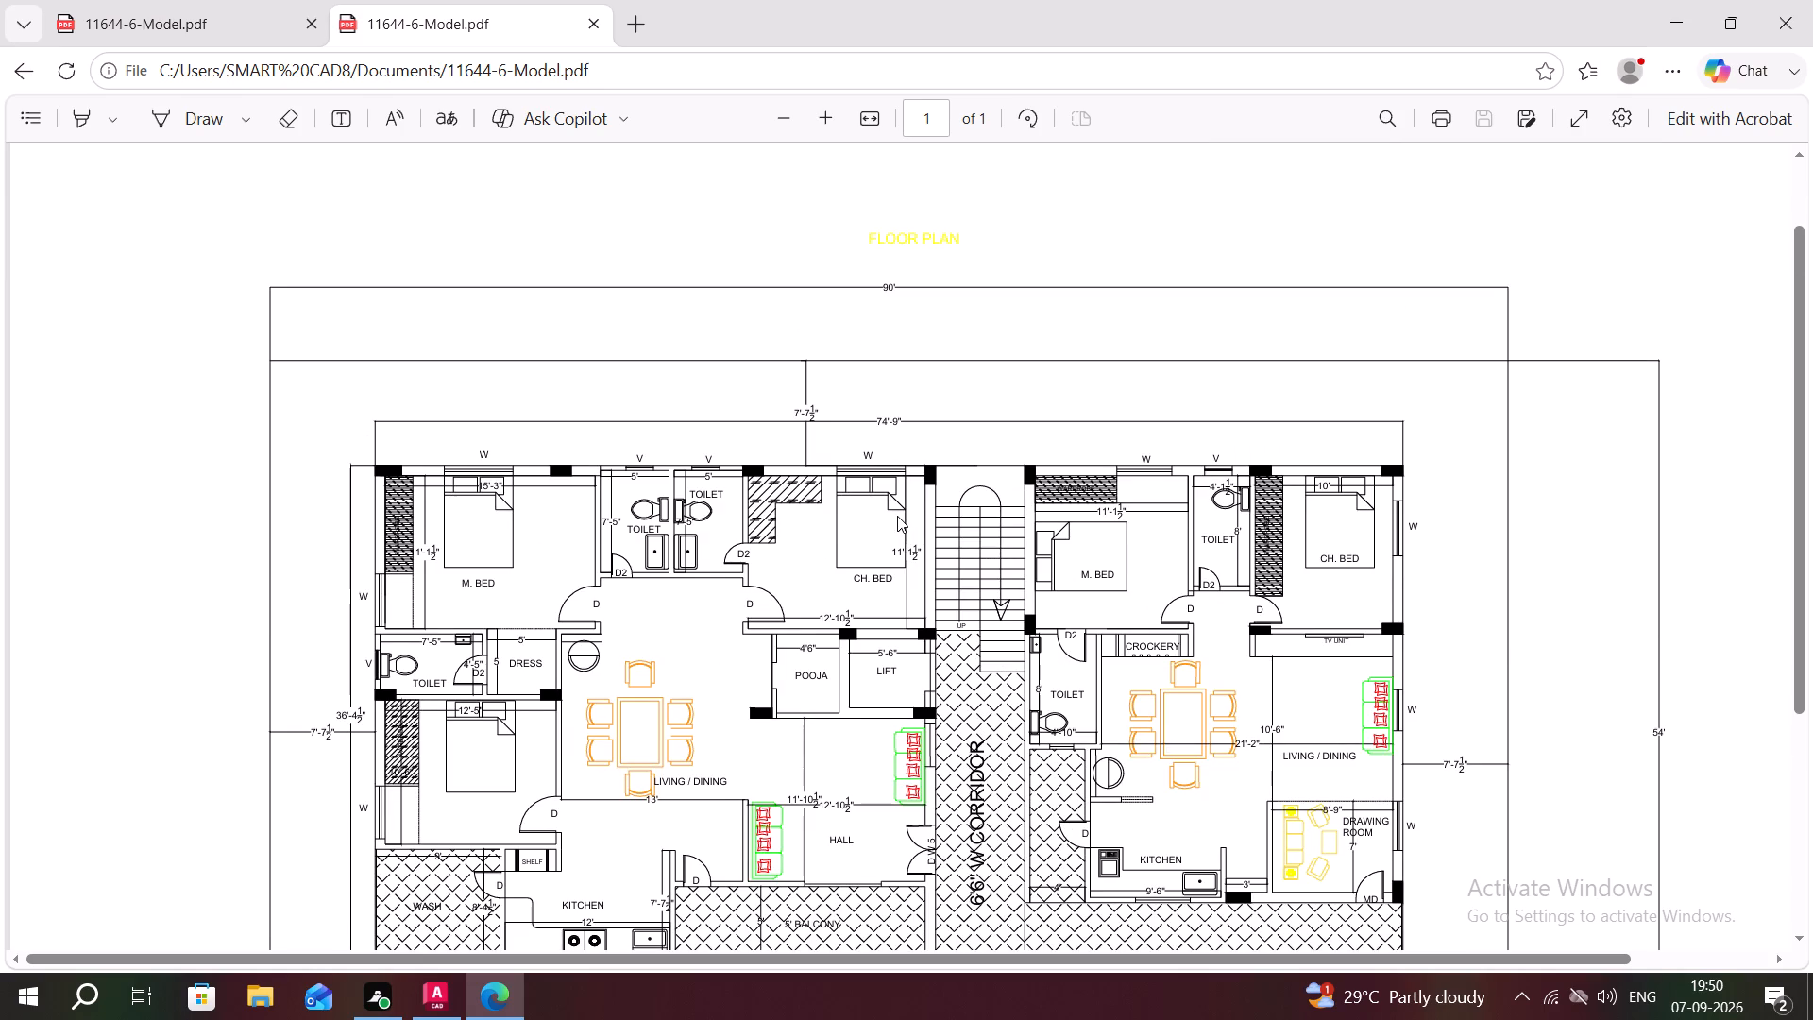
{"action": "scroll", "coordinate": [897, 516], "scroll_direction": "down", "scroll_amount": 1}
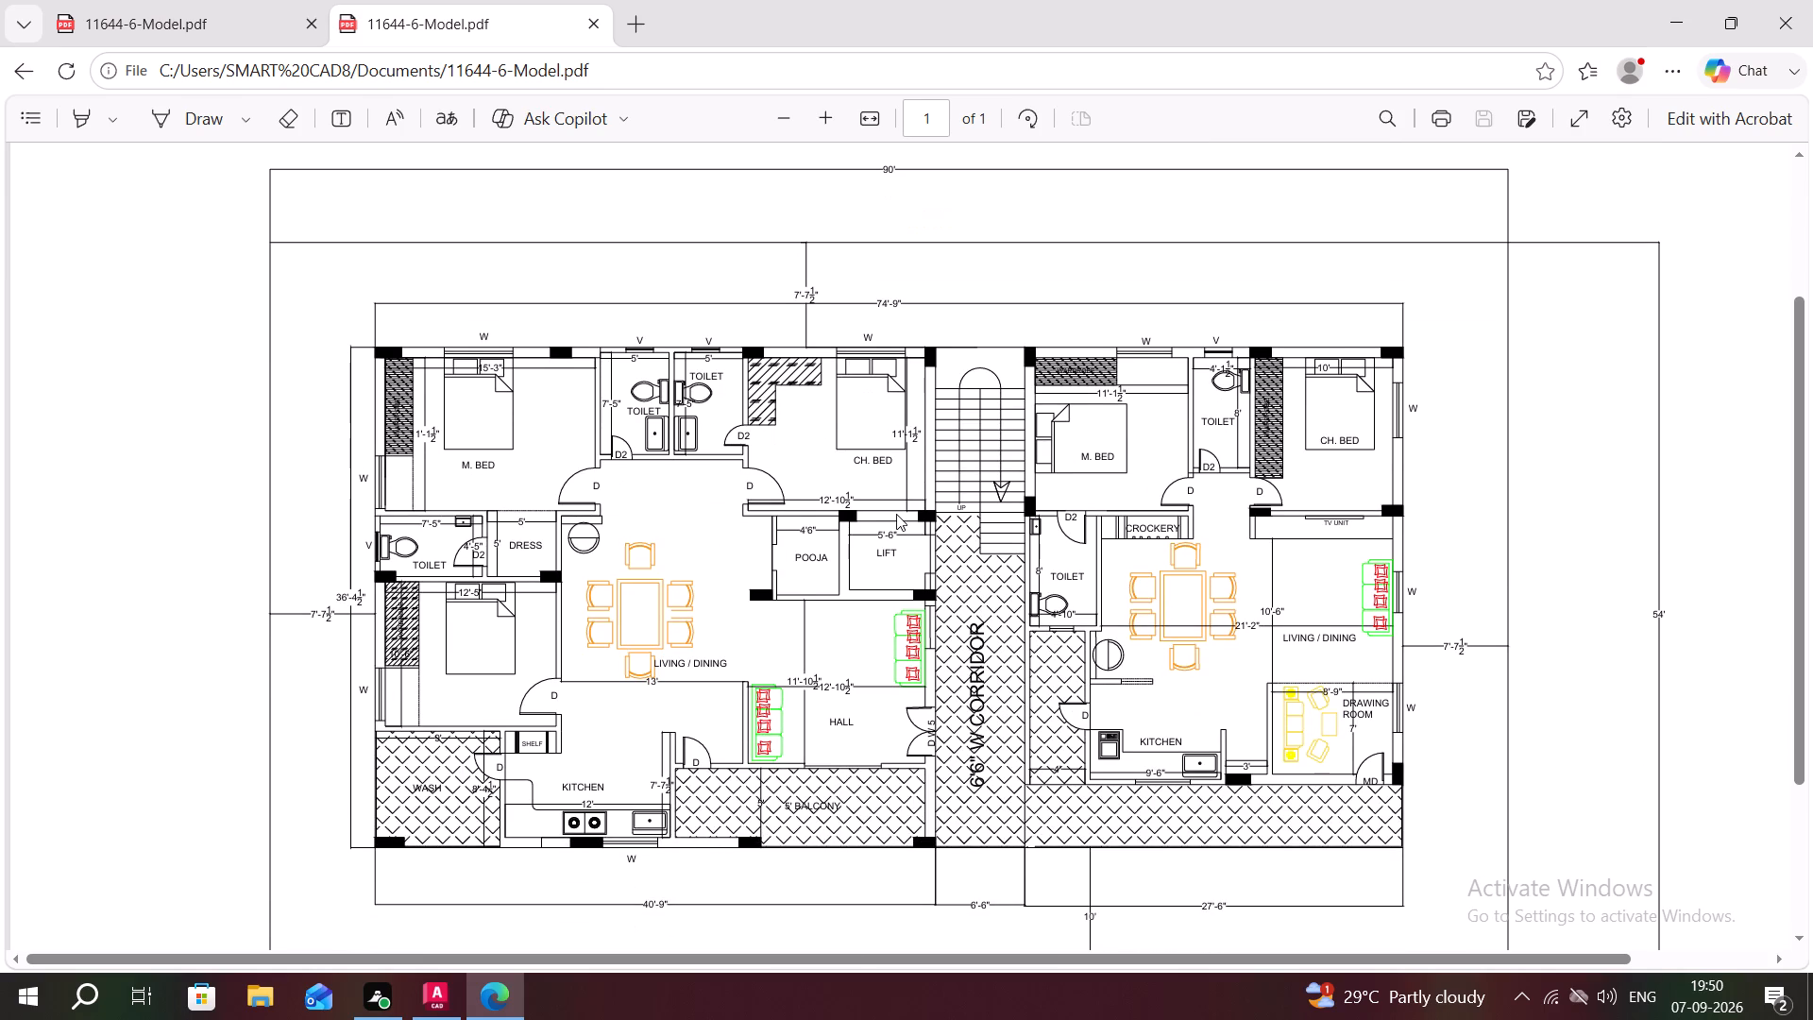
{"action": "scroll", "coordinate": [896, 514], "scroll_direction": "down", "scroll_amount": 1}
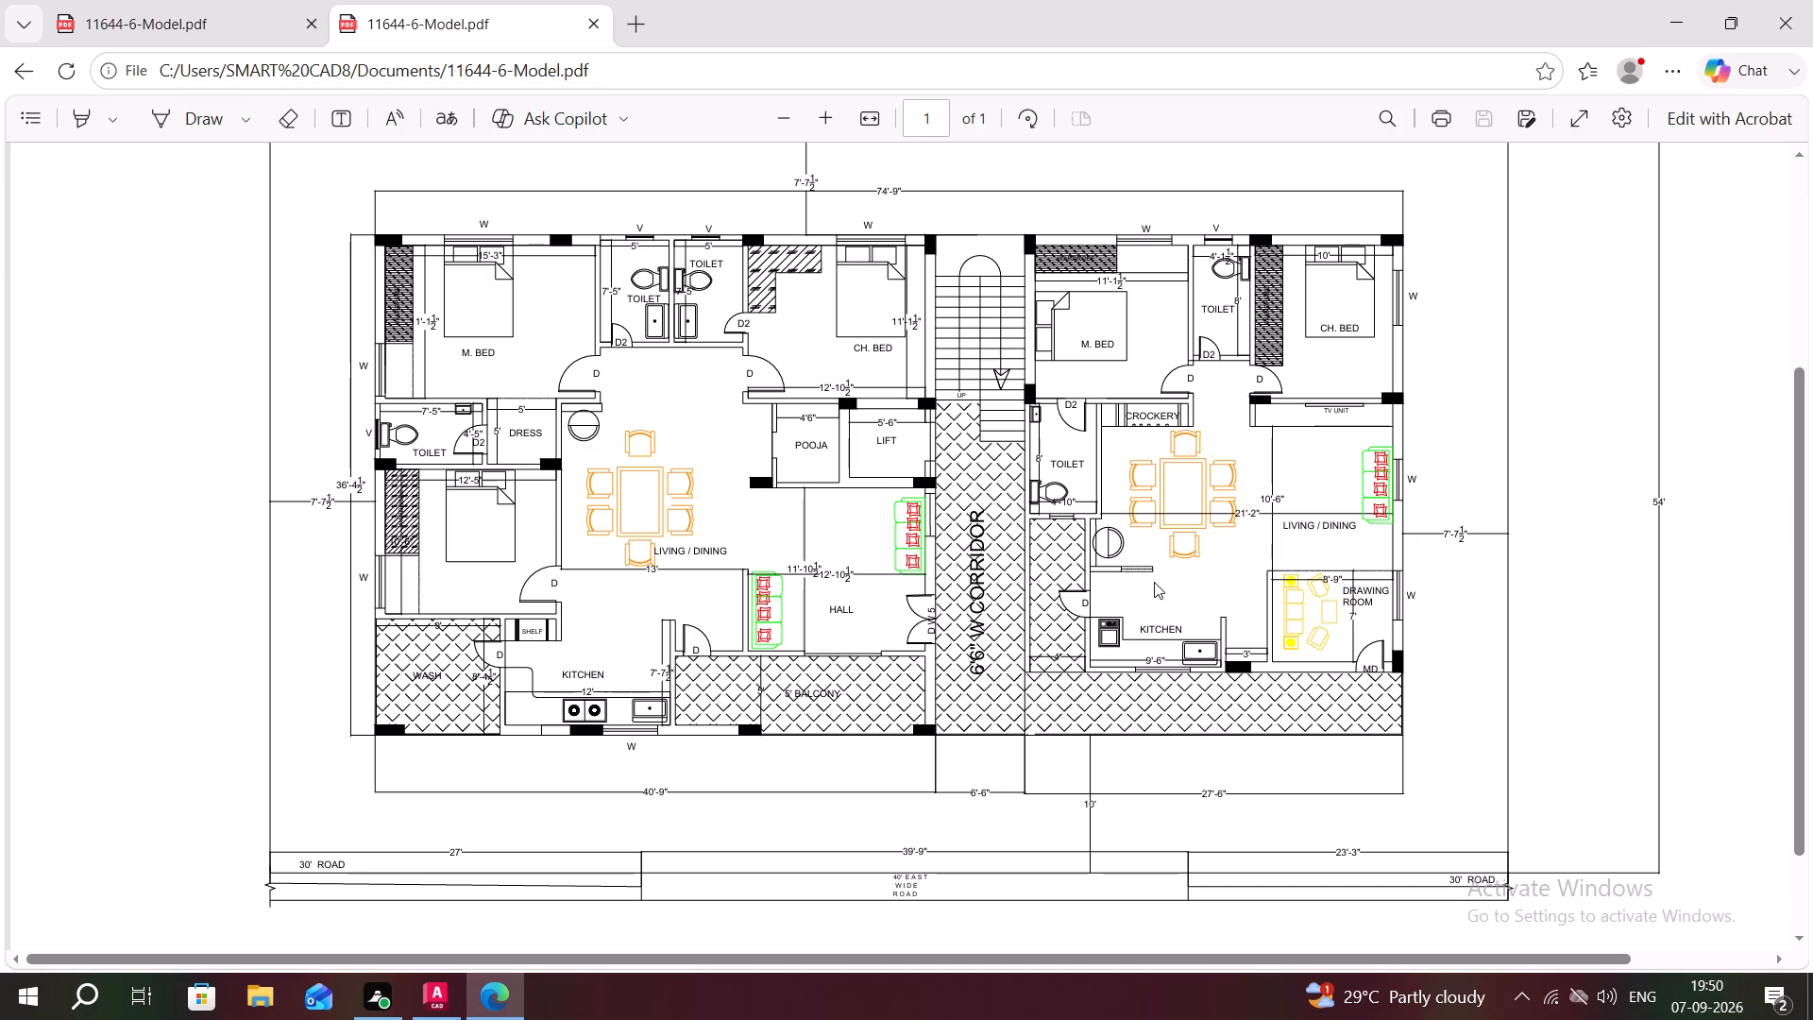
{"action": "key", "text": "Escape"}
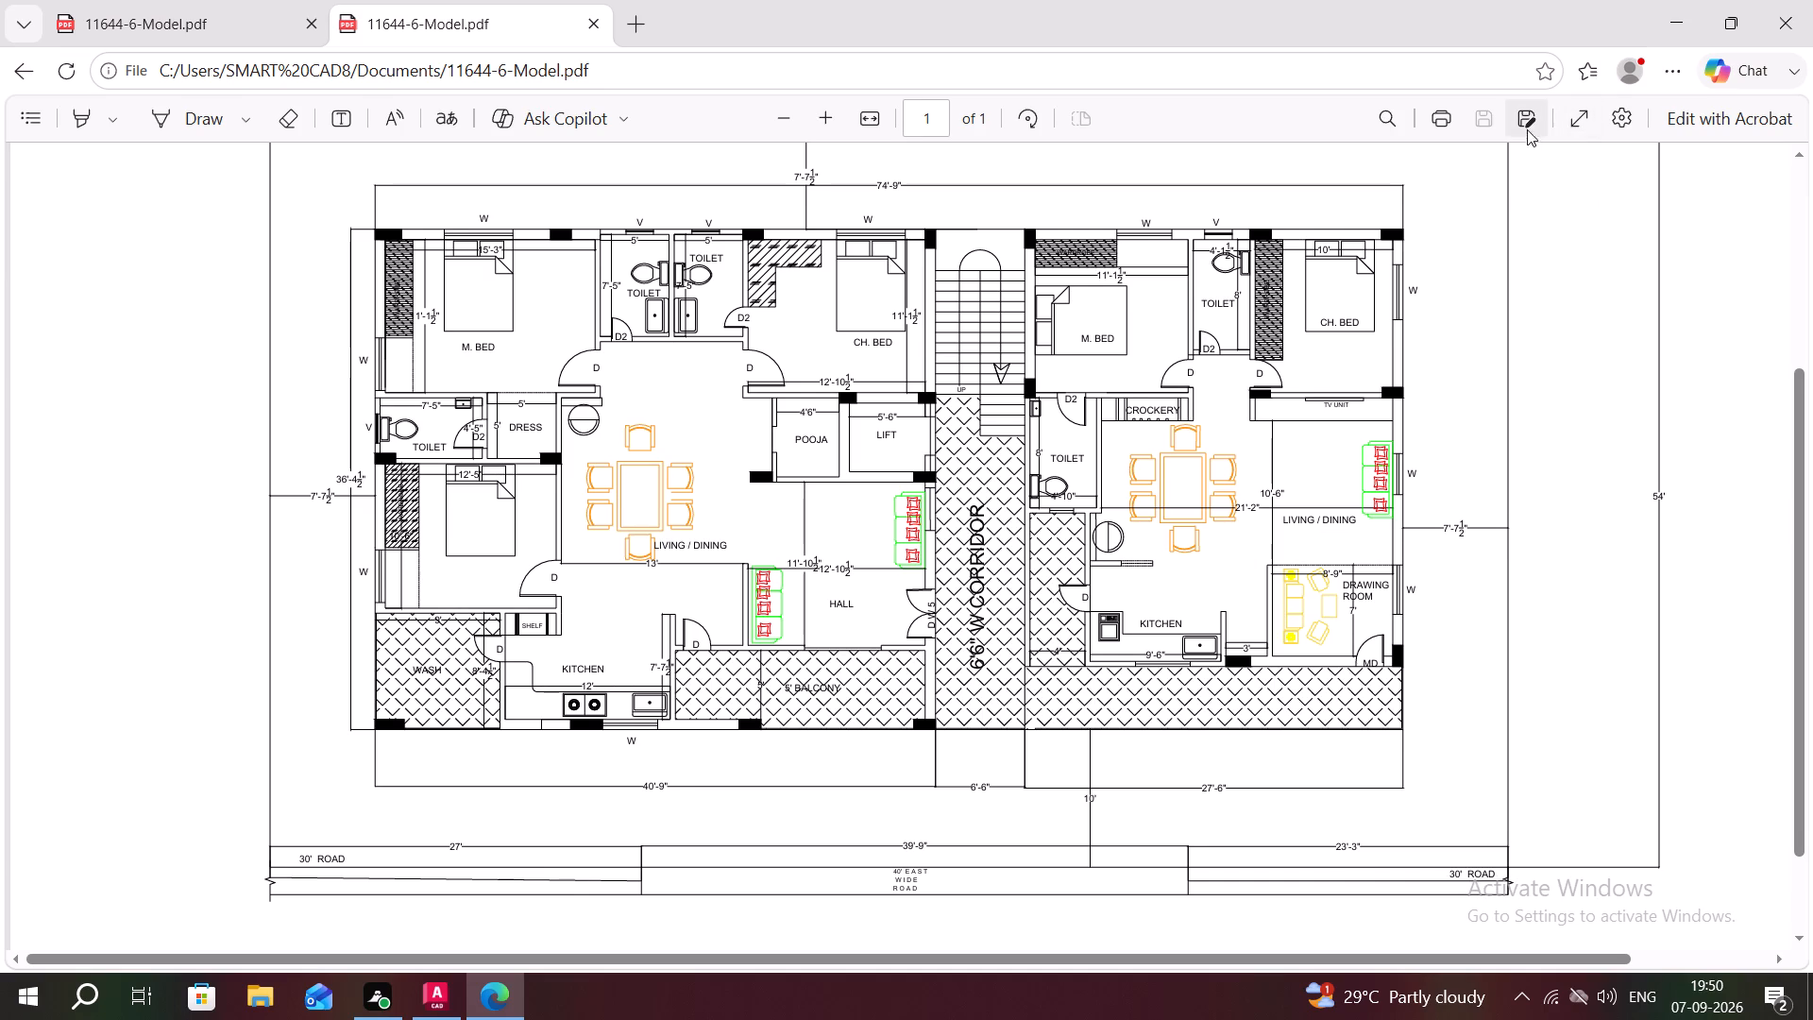
Save a copy of the PDF to the Desktop as 11644-6-Model, replacing the existing file.
{"action": "left_click", "coordinate": [1527, 115]}
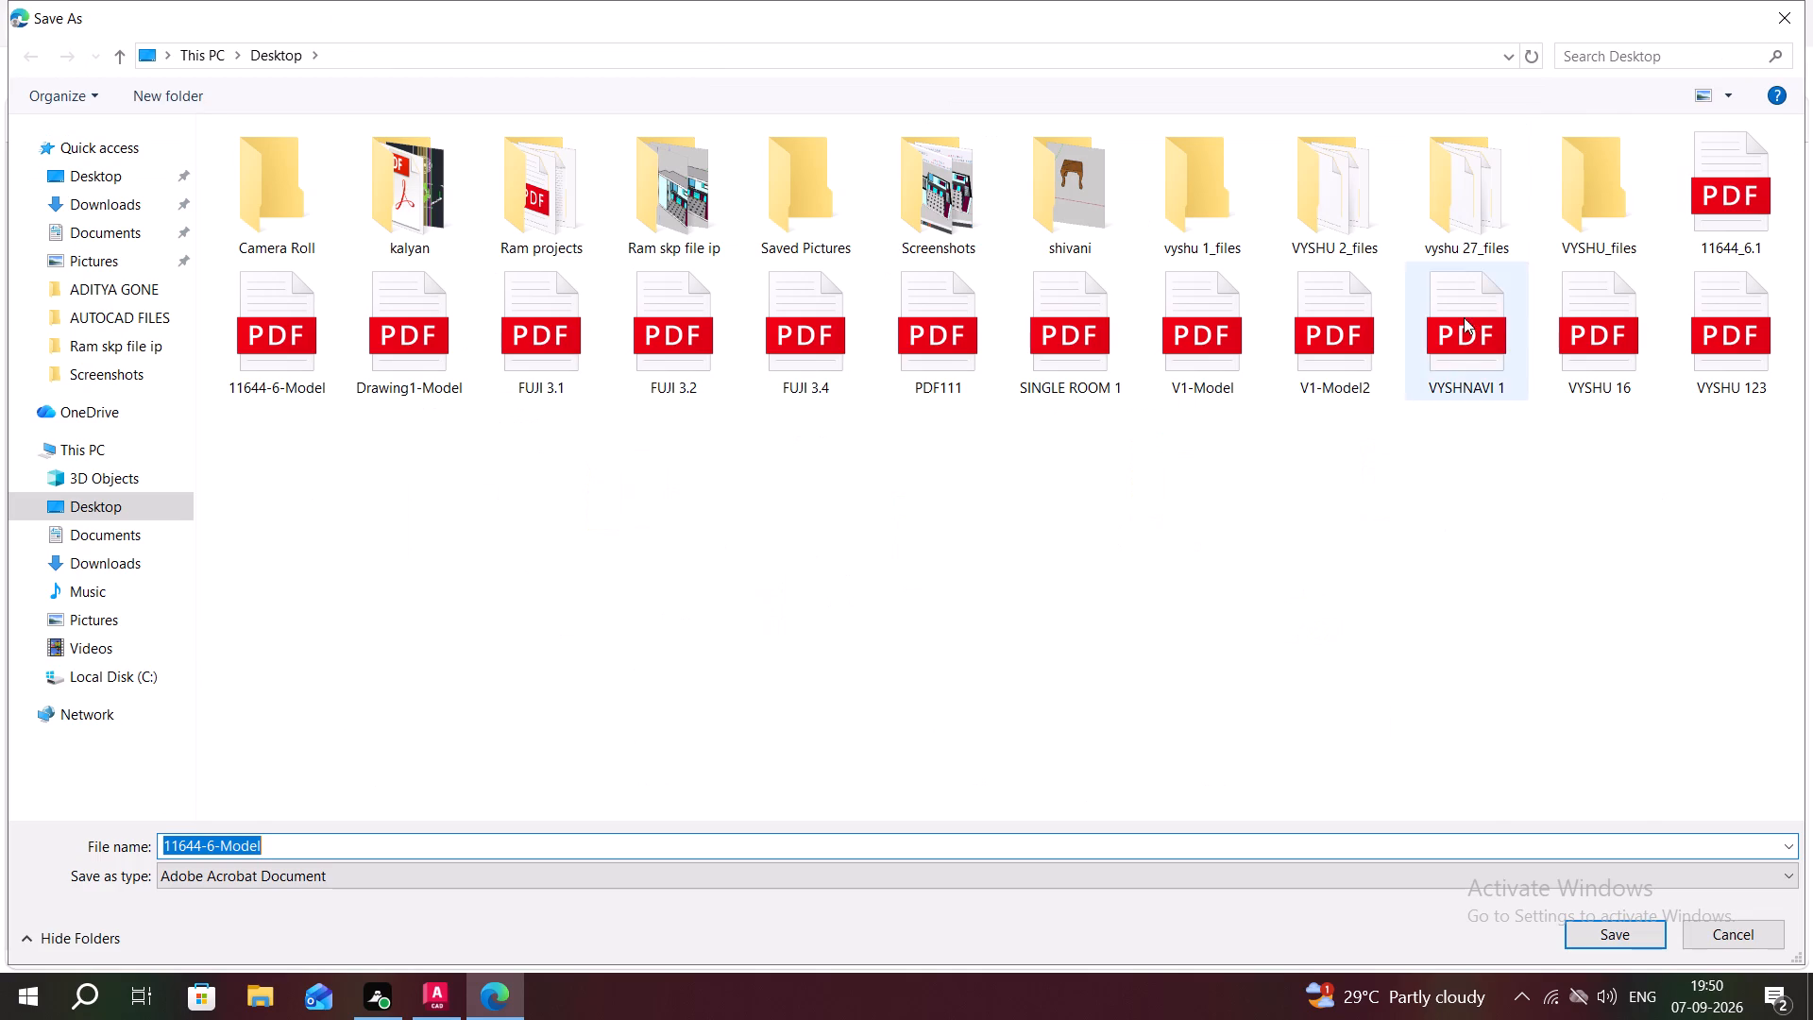
{"action": "left_click", "coordinate": [1601, 930]}
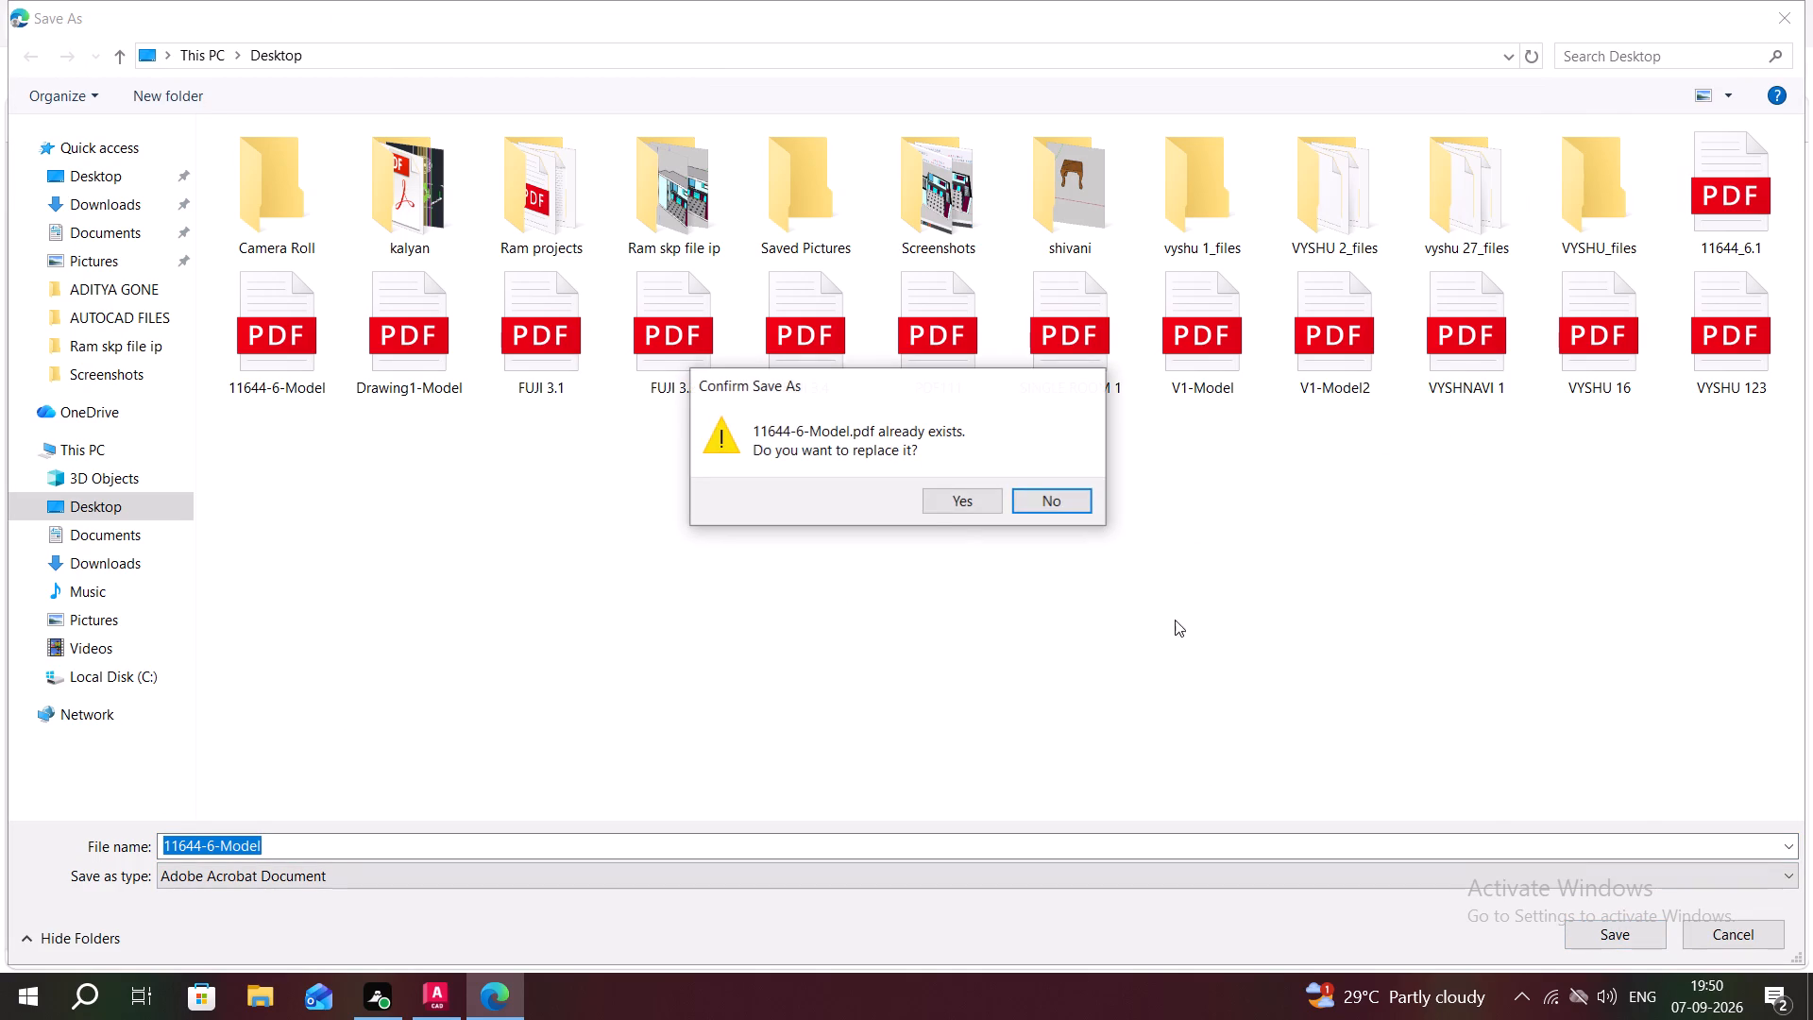
{"action": "left_click", "coordinate": [950, 505]}
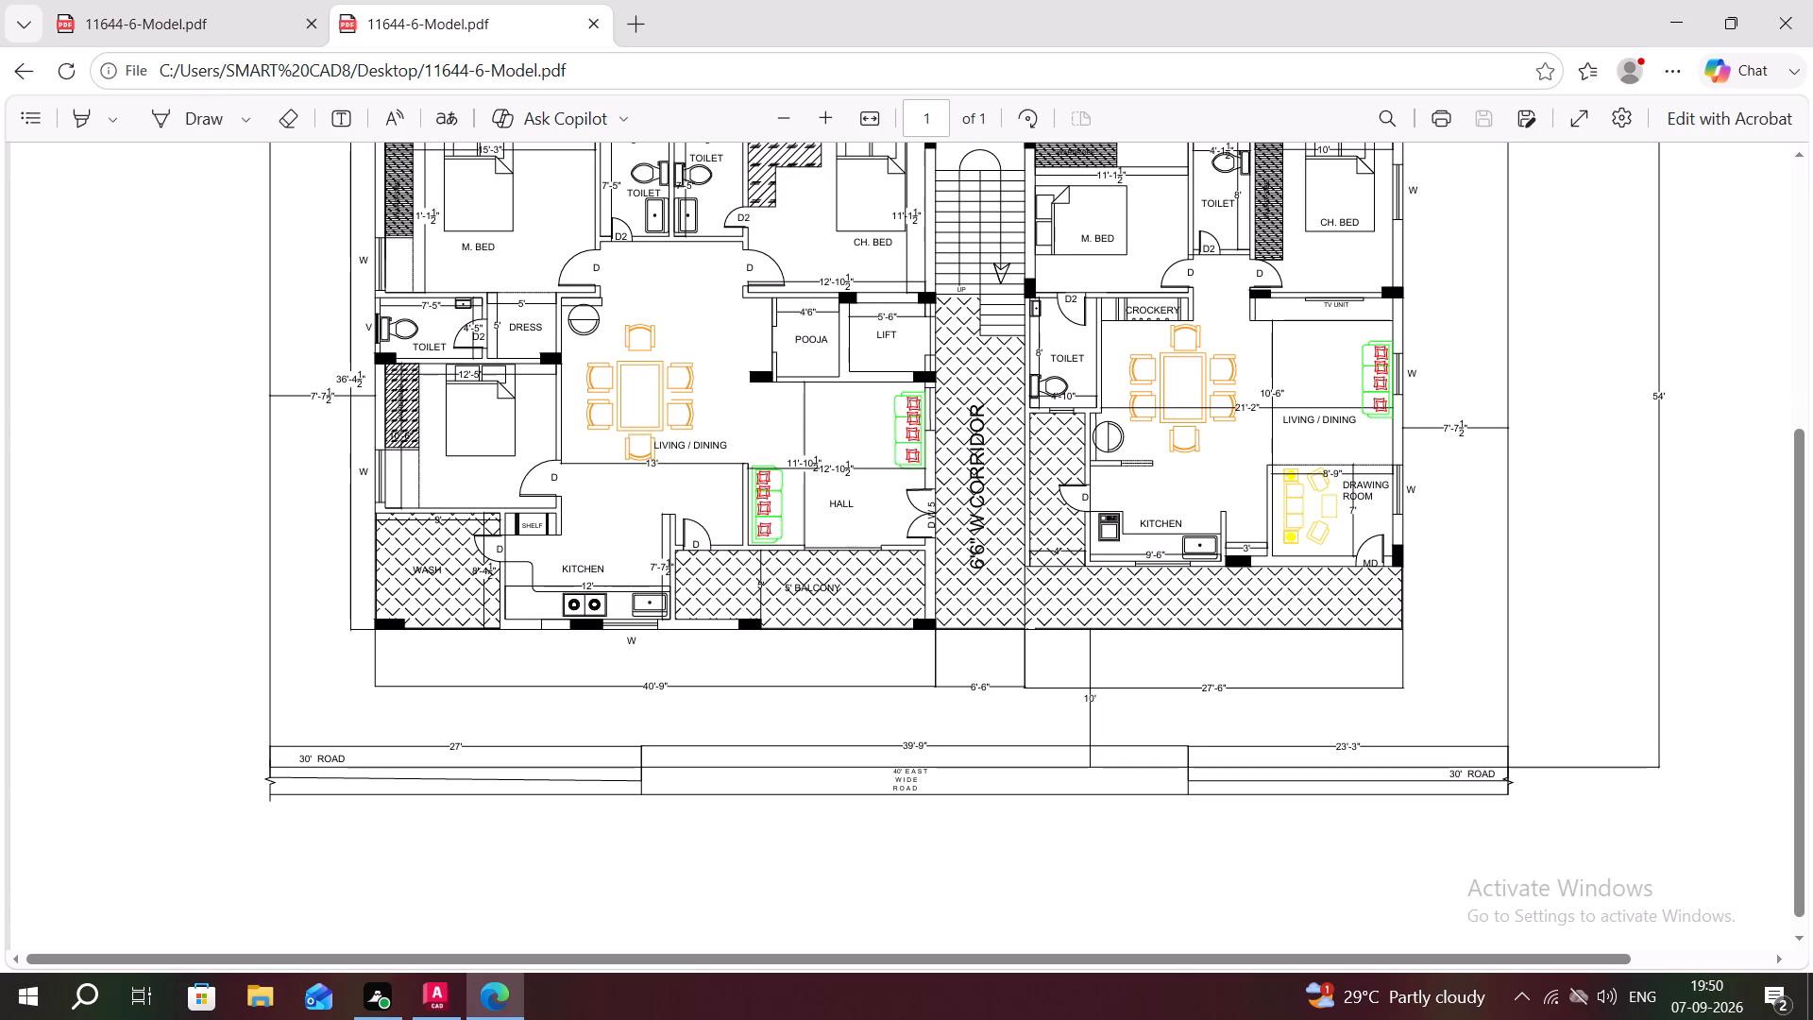
Review the saved Desktop copy of the PDF from the FLOOR PLAN title down to the road labels.
{"action": "scroll", "coordinate": [814, 469], "scroll_direction": "up", "scroll_amount": 2}
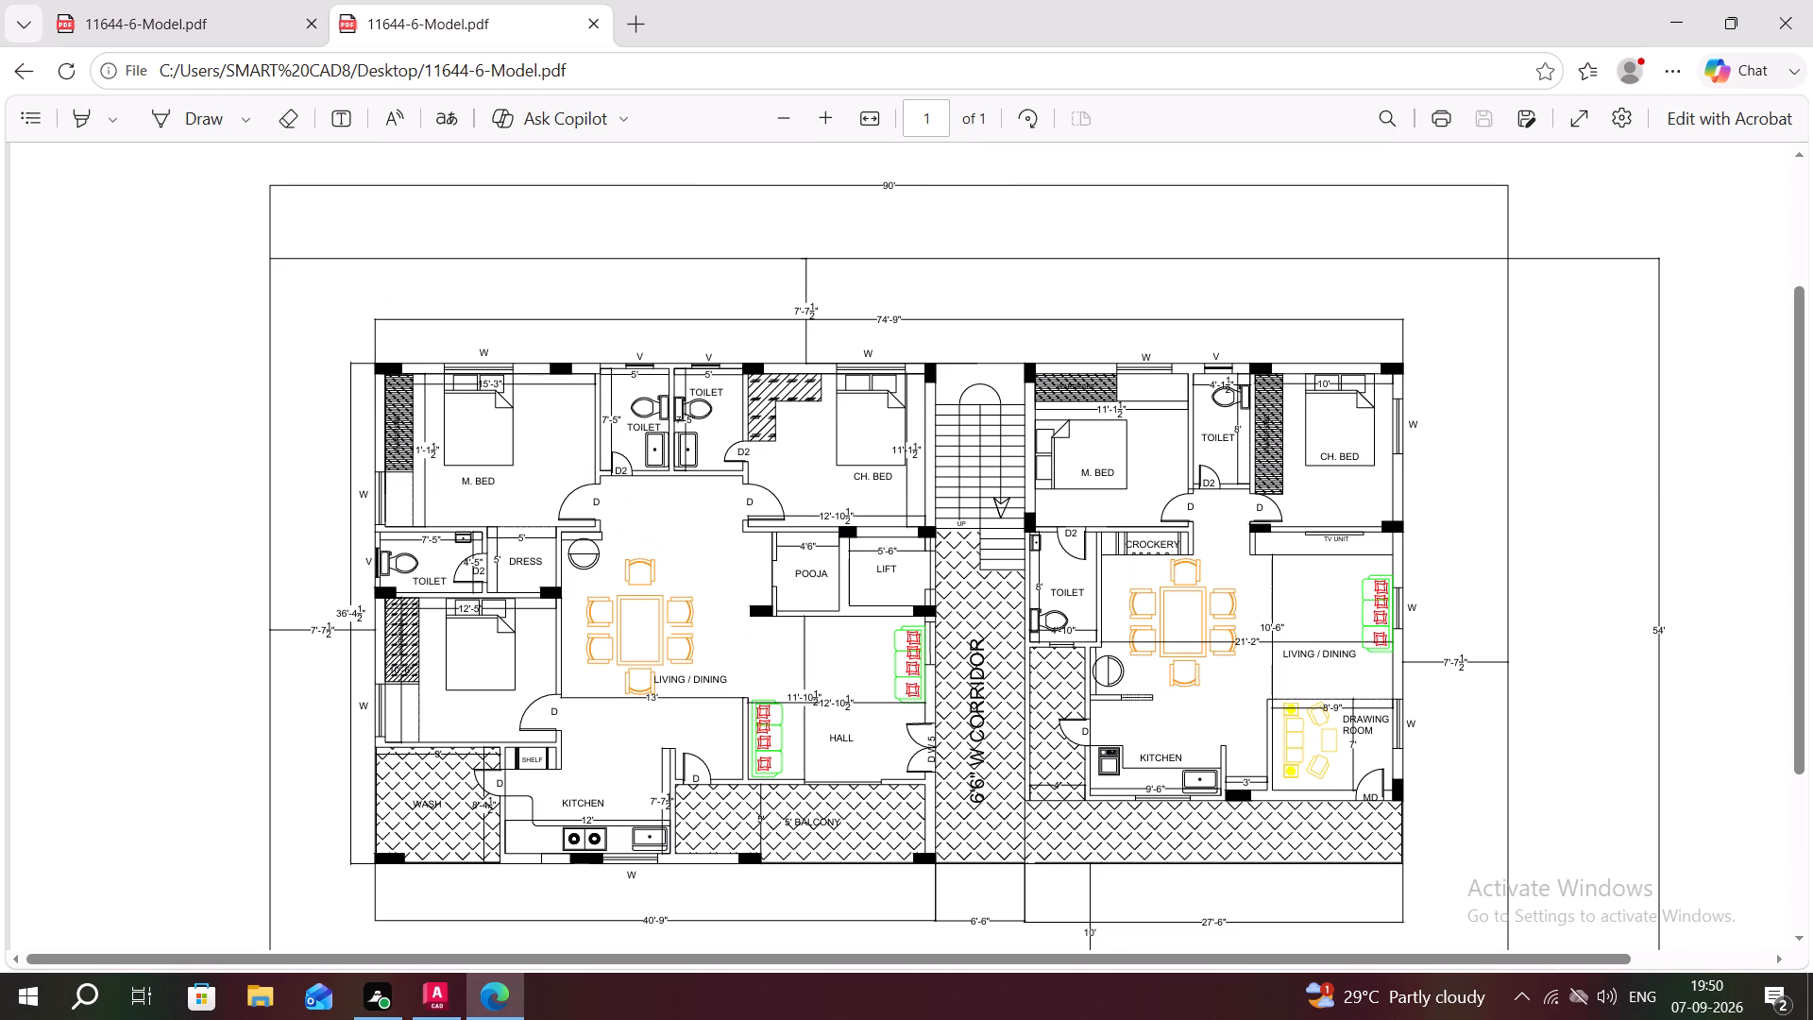
{"action": "scroll", "coordinate": [886, 505], "scroll_direction": "down", "scroll_amount": 2}
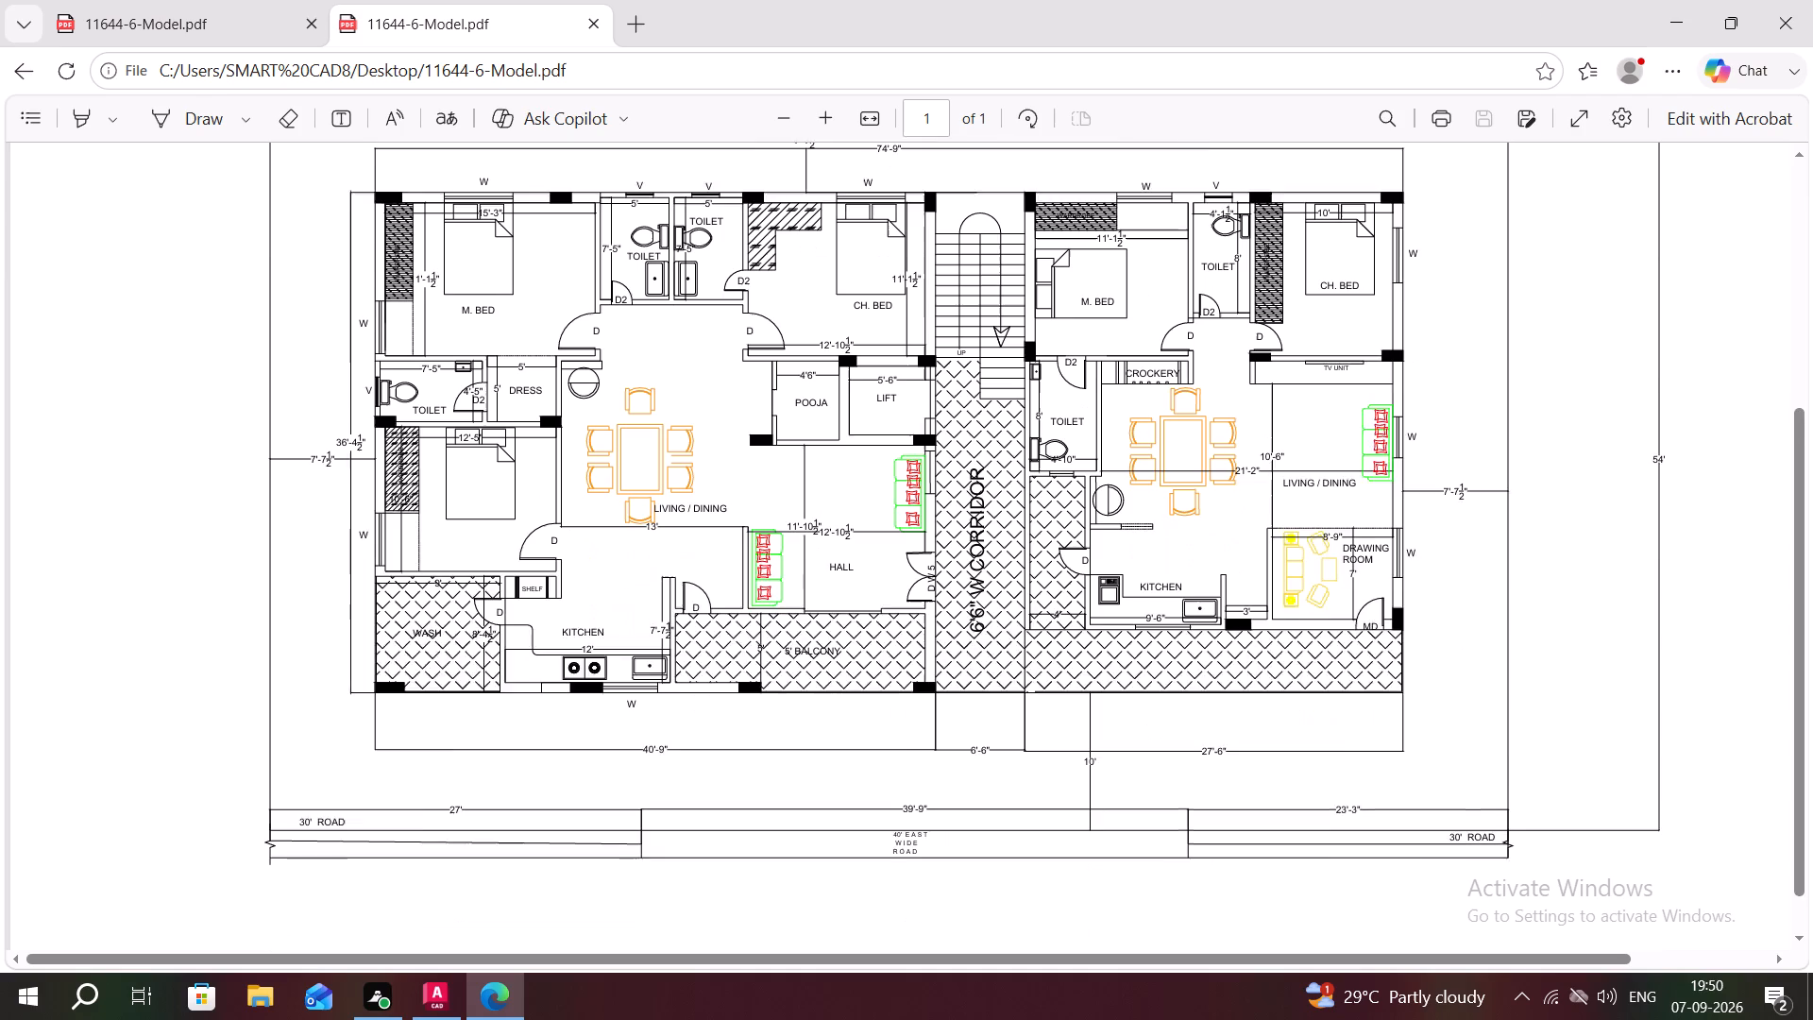
{"action": "key", "text": "Escape"}
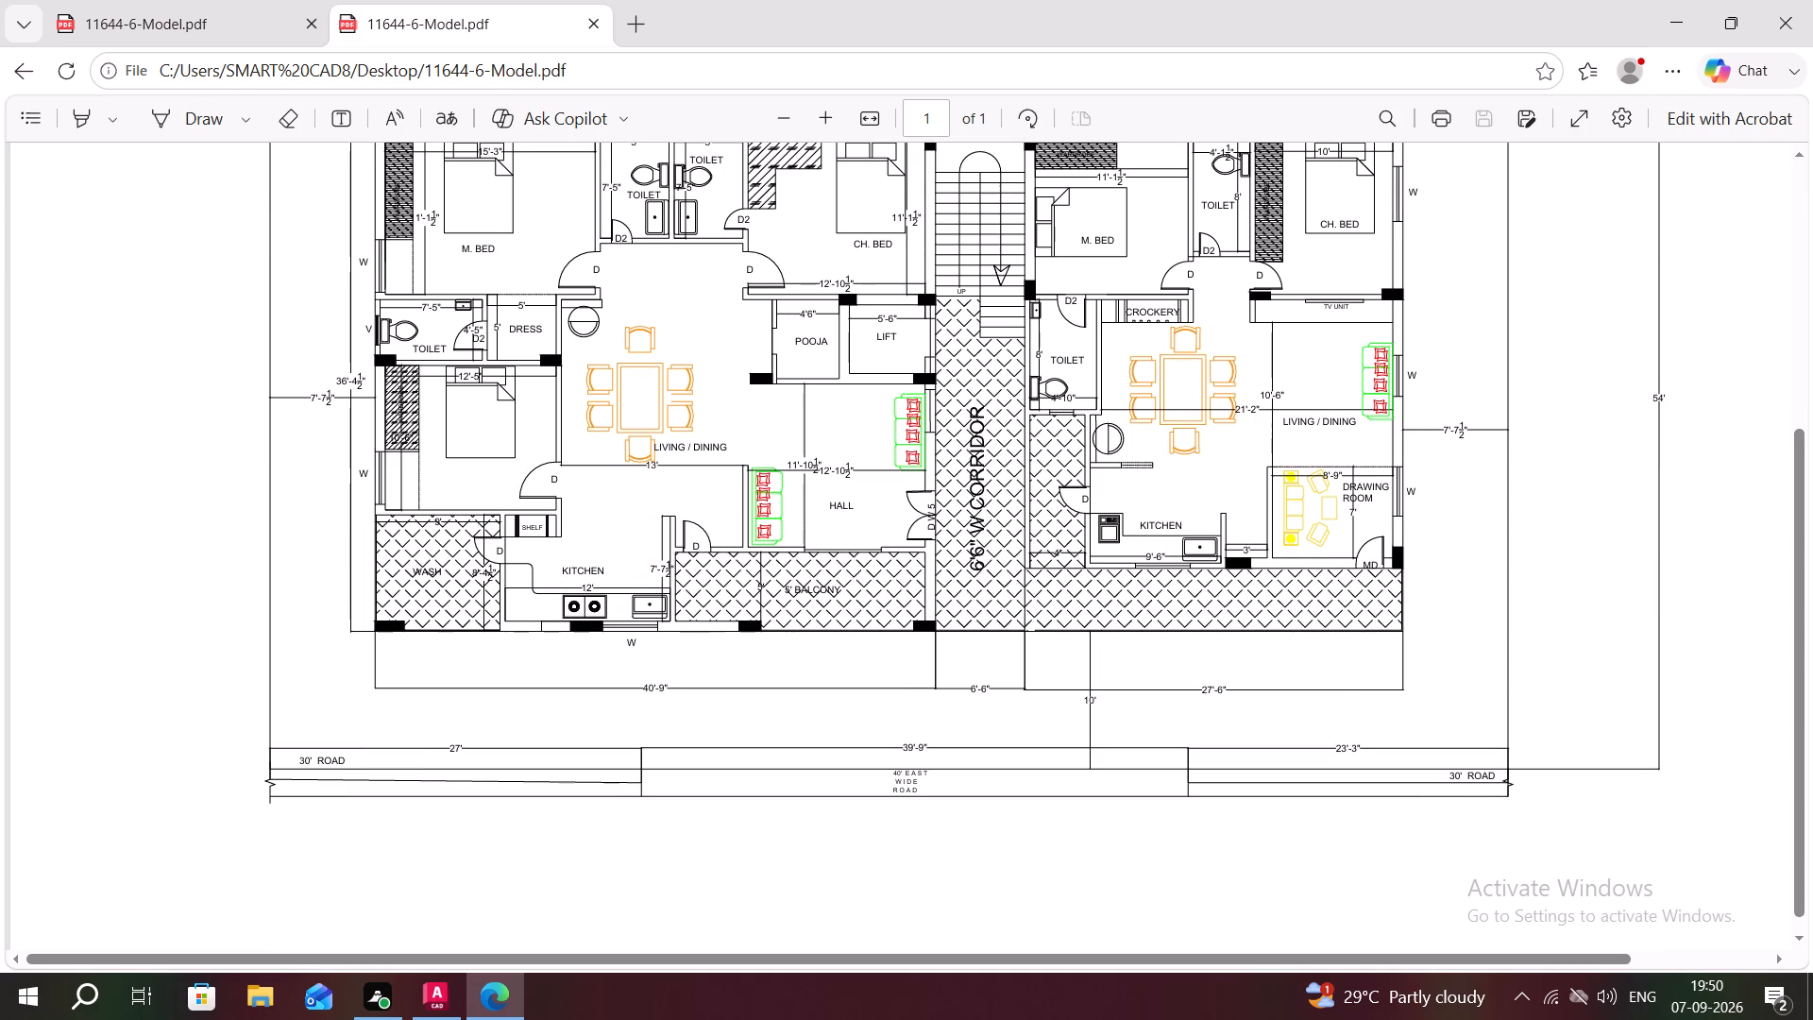
{"action": "scroll", "coordinate": [1126, 668], "scroll_direction": "up", "scroll_amount": 3}
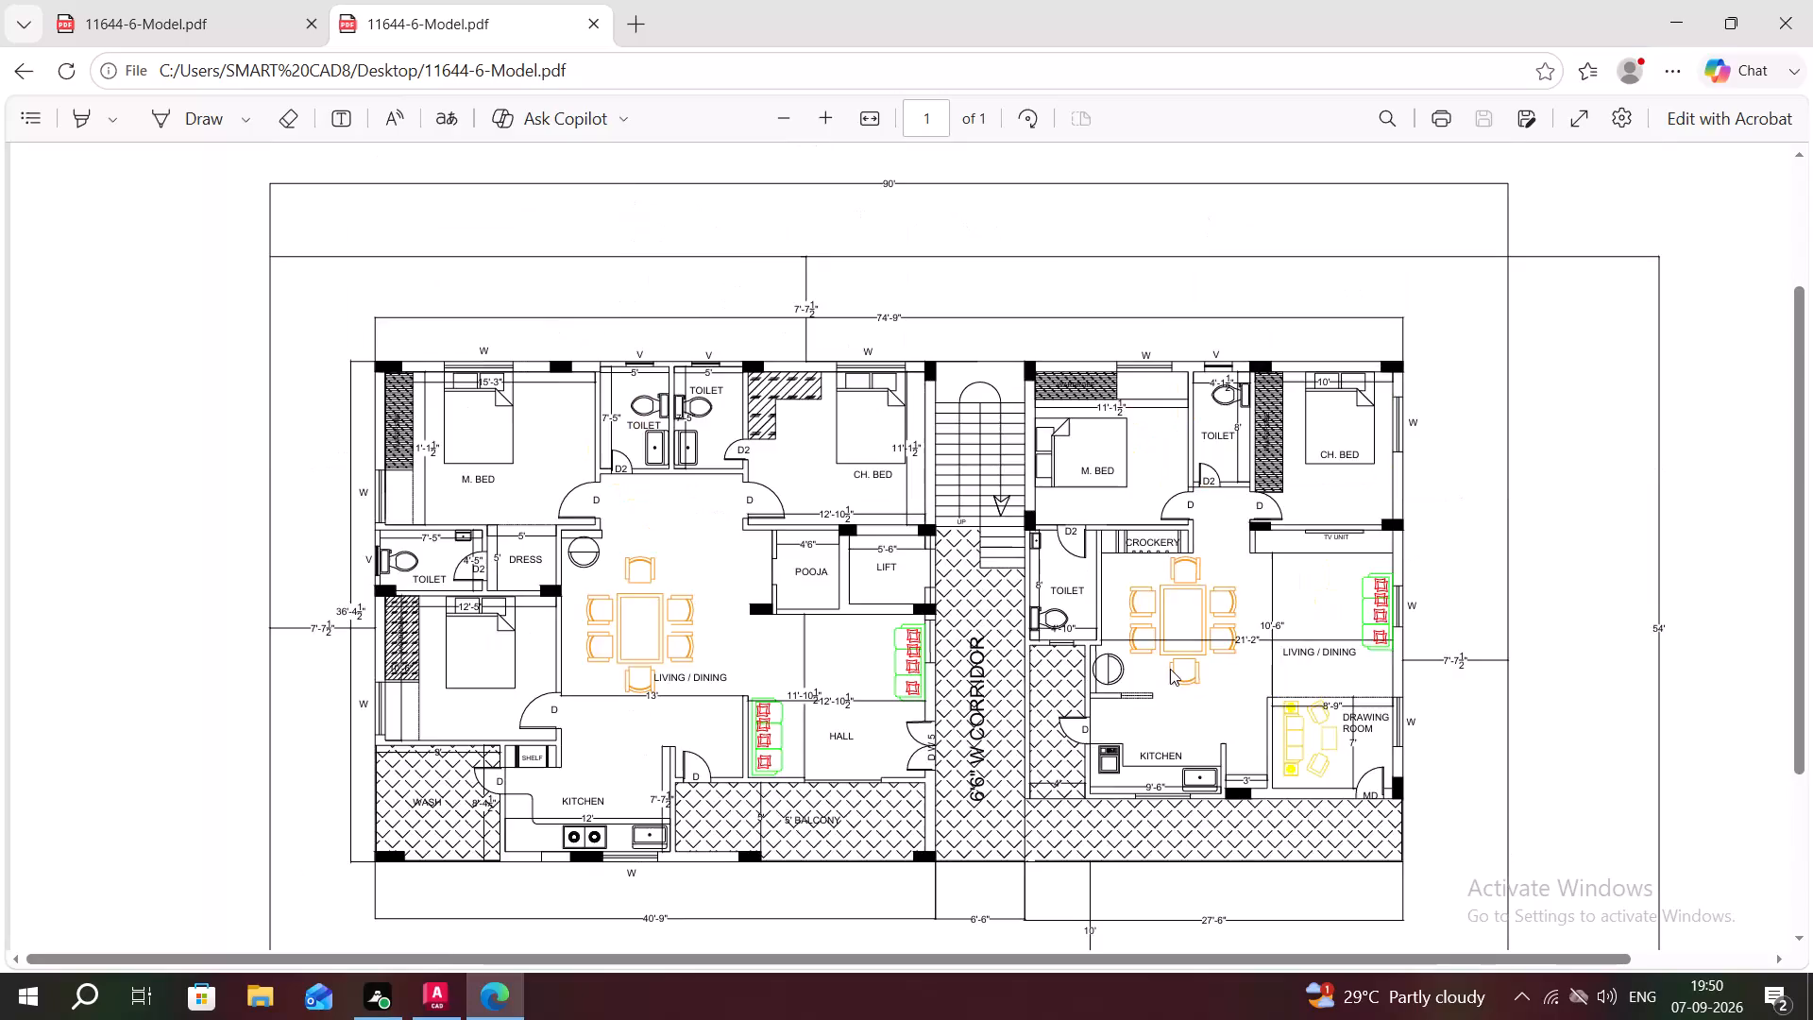
{"action": "scroll", "coordinate": [1170, 669], "scroll_direction": "up", "scroll_amount": 2}
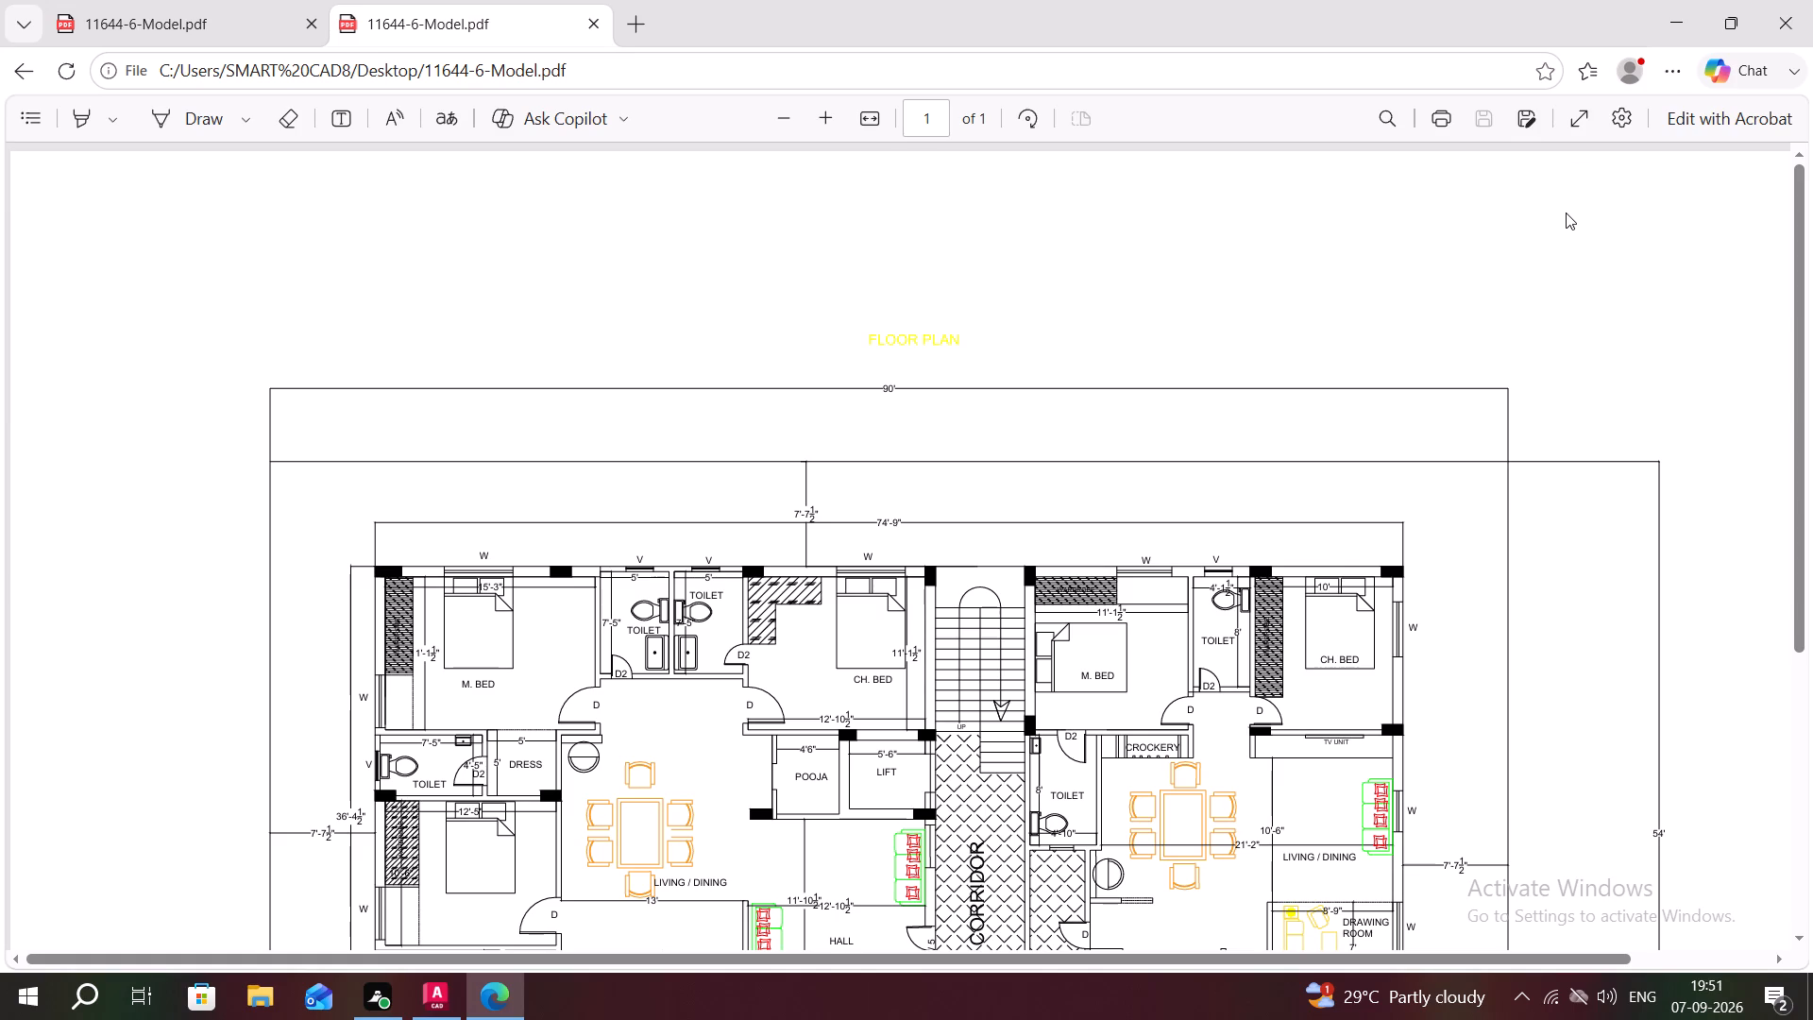
{"action": "scroll", "coordinate": [1584, 376], "scroll_direction": "down", "scroll_amount": 3}
{"action": "scroll", "coordinate": [1435, 215], "scroll_direction": "down", "scroll_amount": 2}
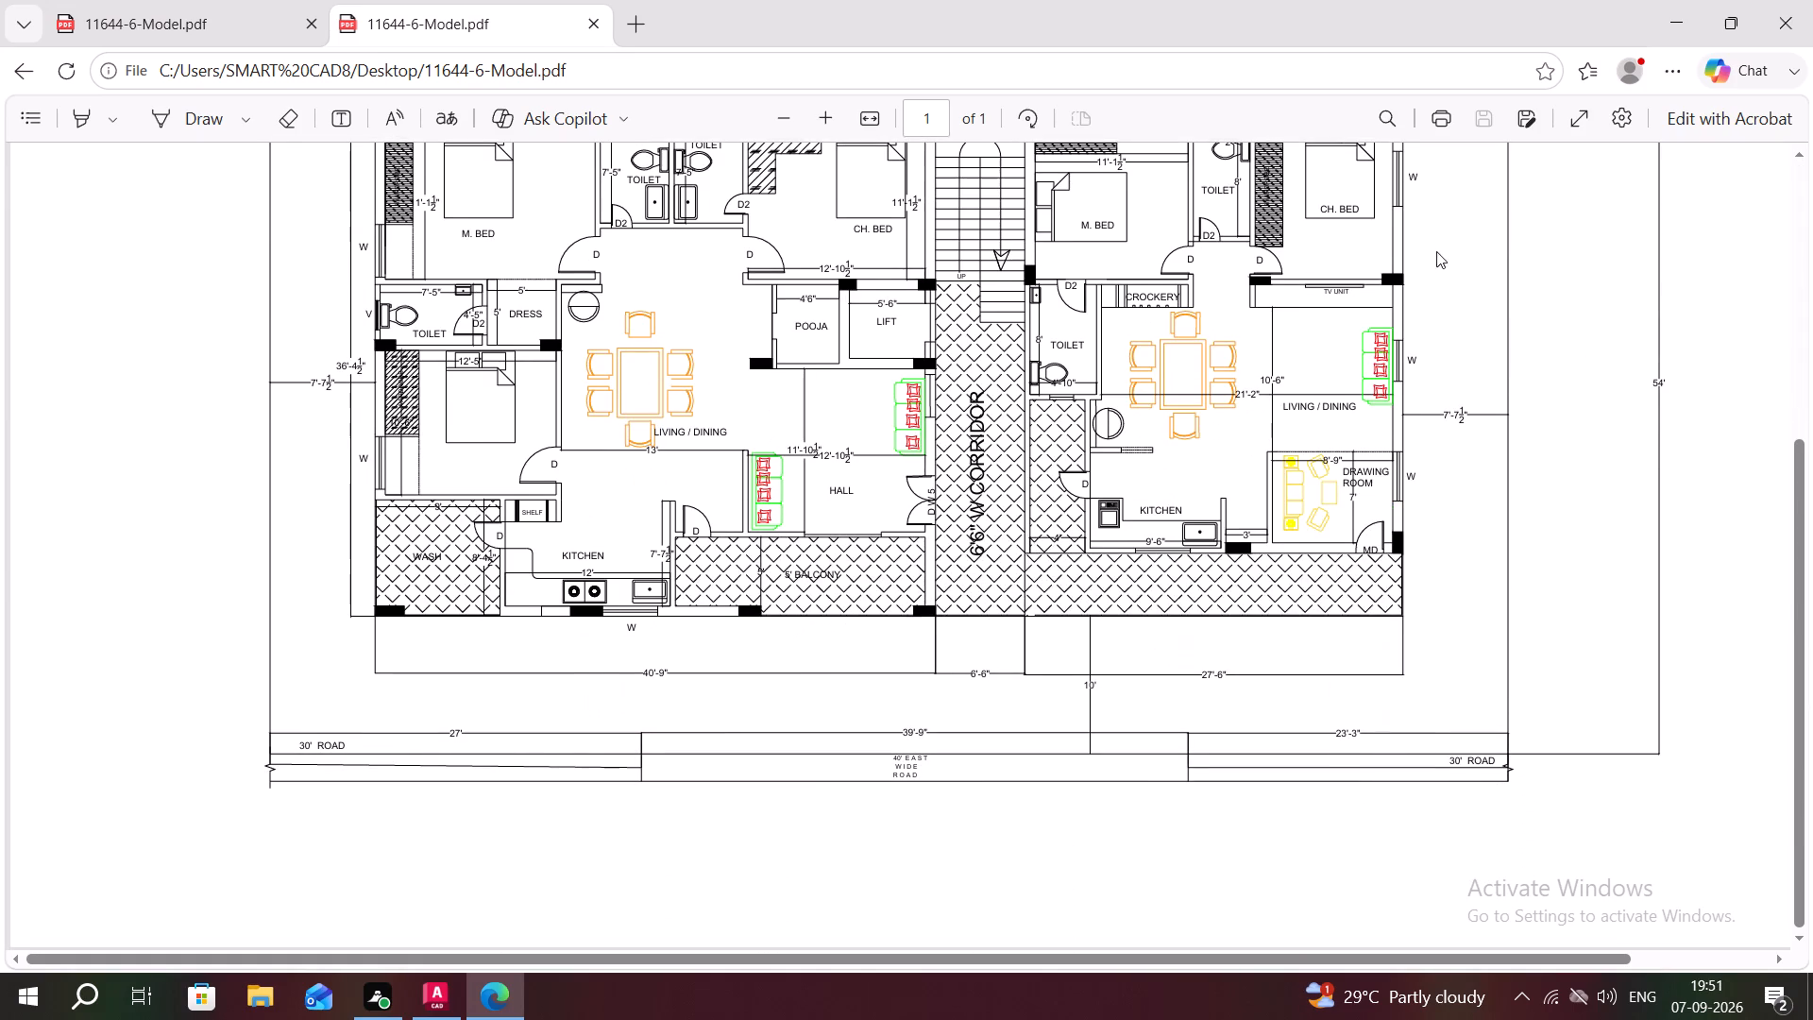
Switch to AutoCAD and examine the whole floor plan and the 40' east wide road area below it.
{"action": "left_click", "coordinate": [440, 1001]}
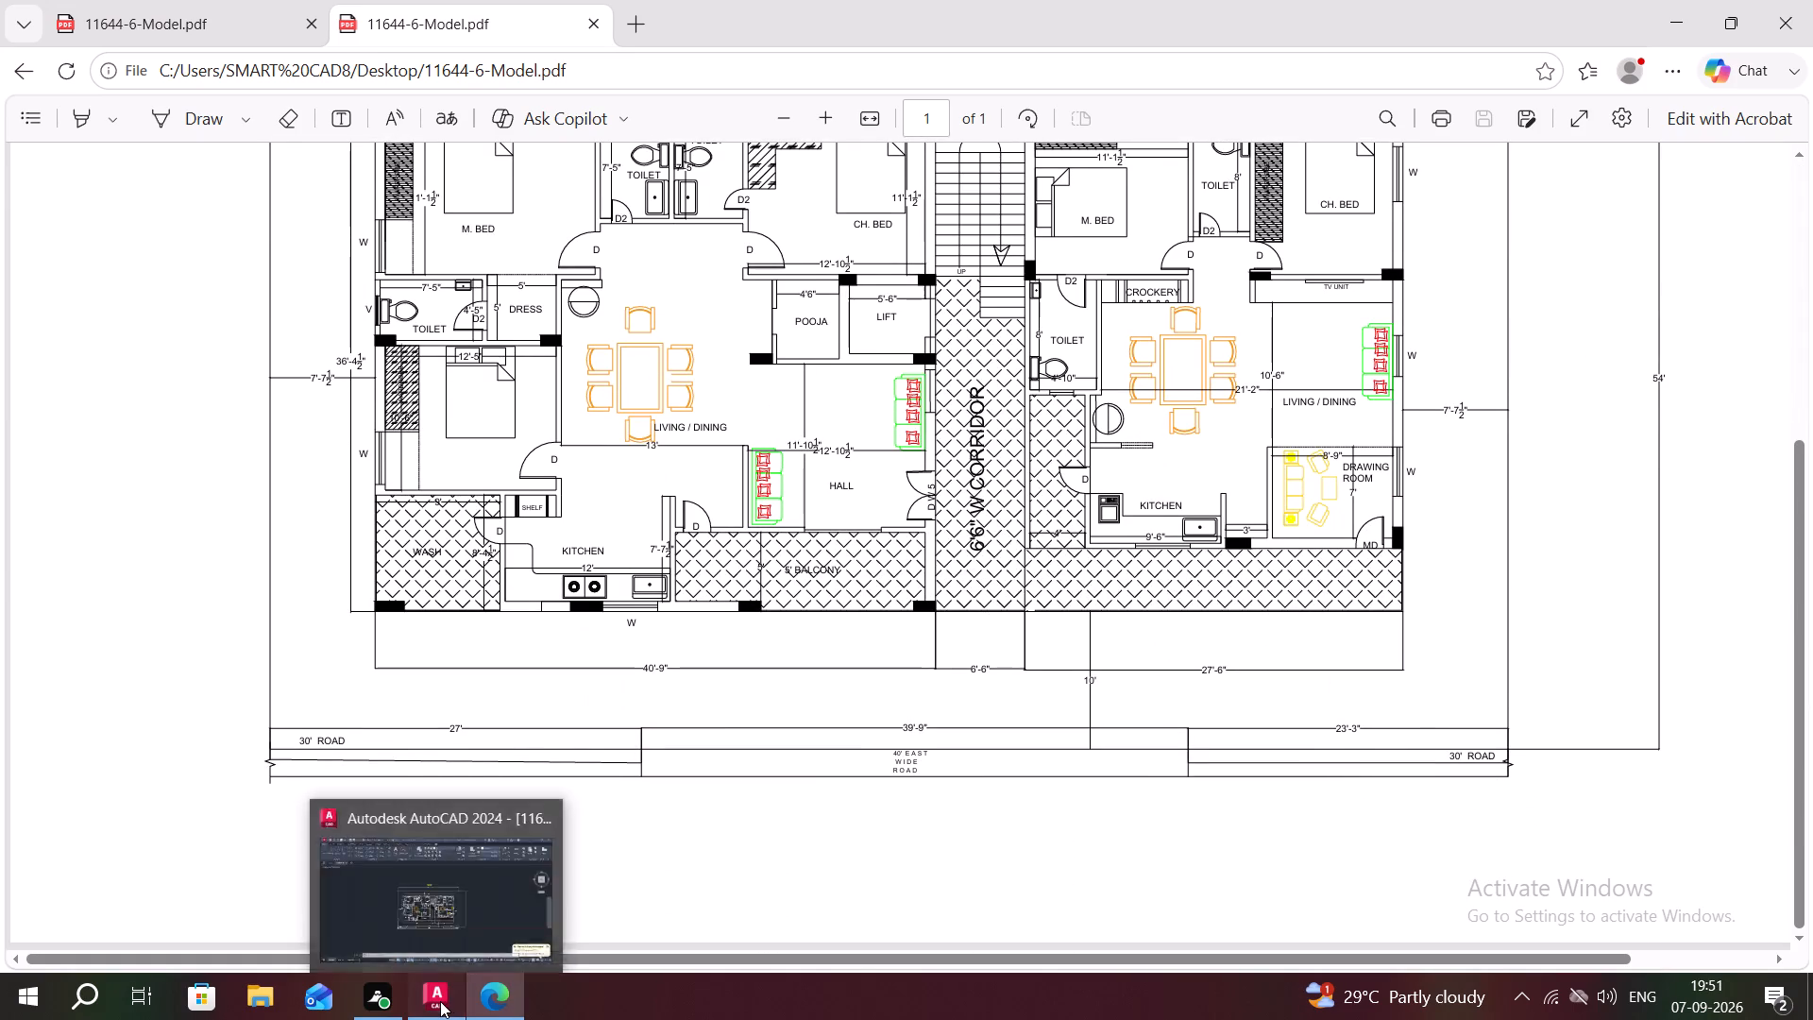
{"action": "scroll", "coordinate": [768, 543], "scroll_direction": "up", "scroll_amount": 1}
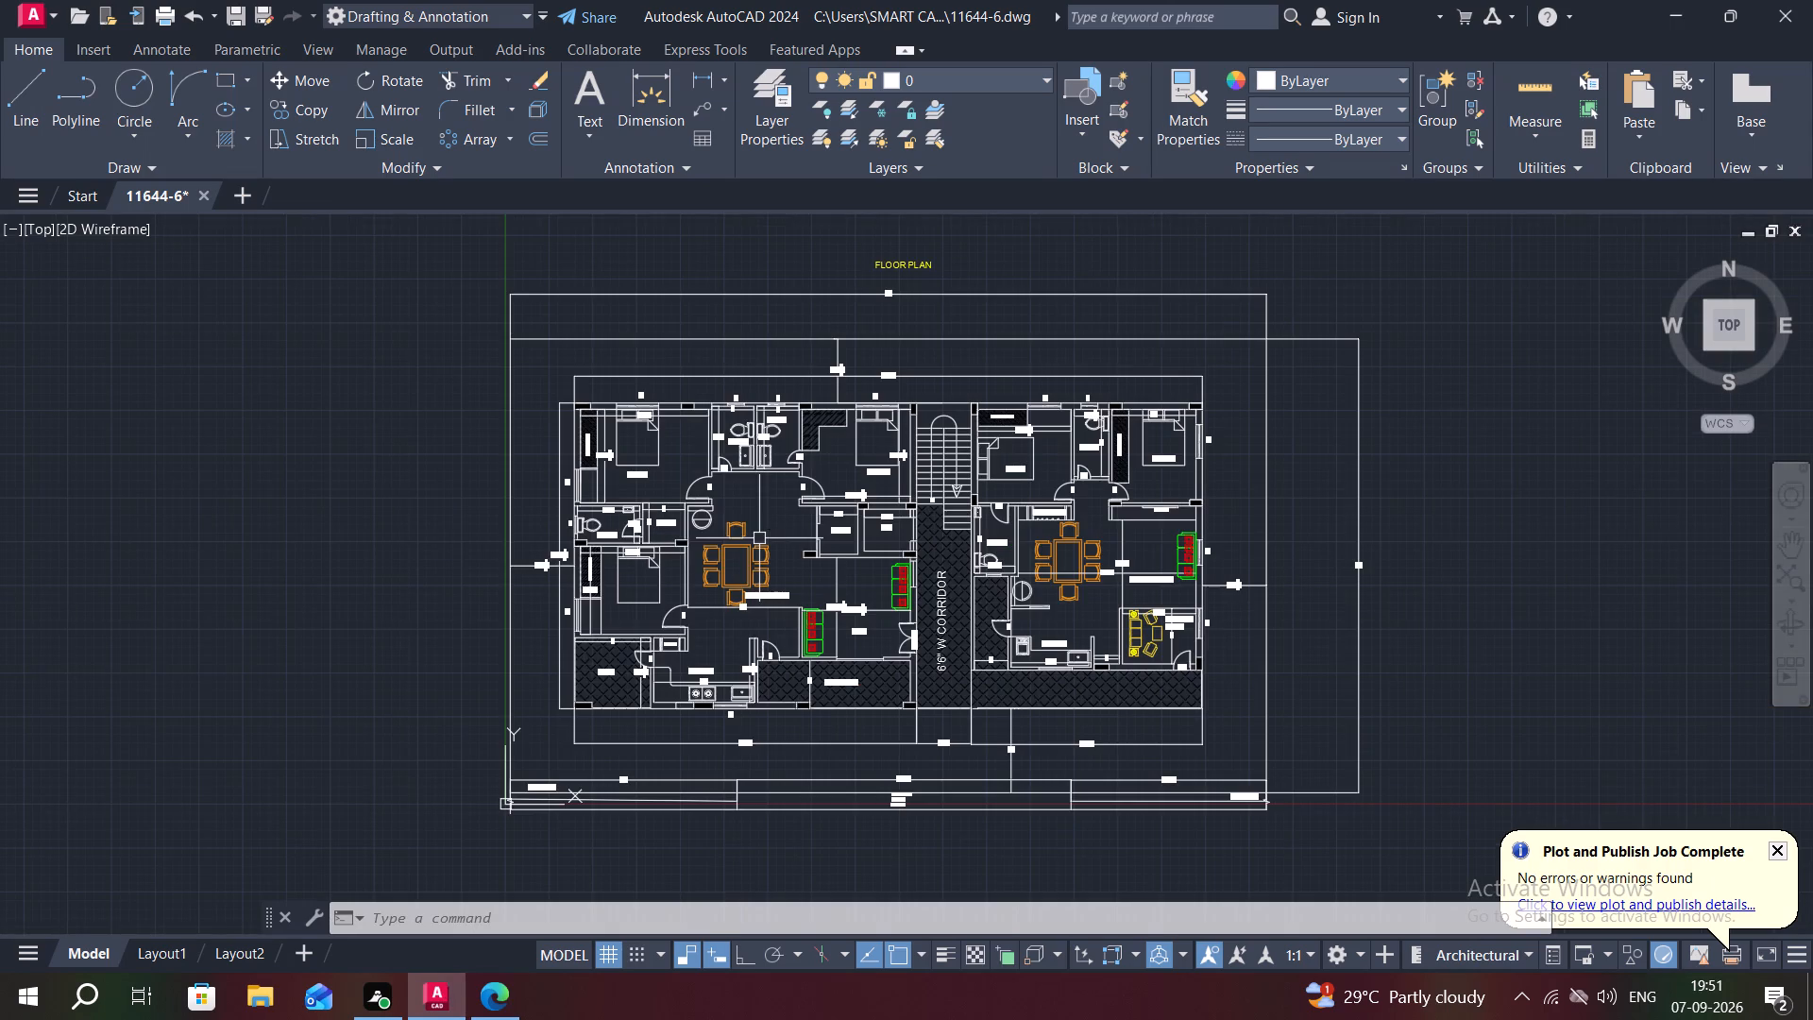
{"action": "scroll", "coordinate": [746, 457], "scroll_direction": "up", "scroll_amount": 1}
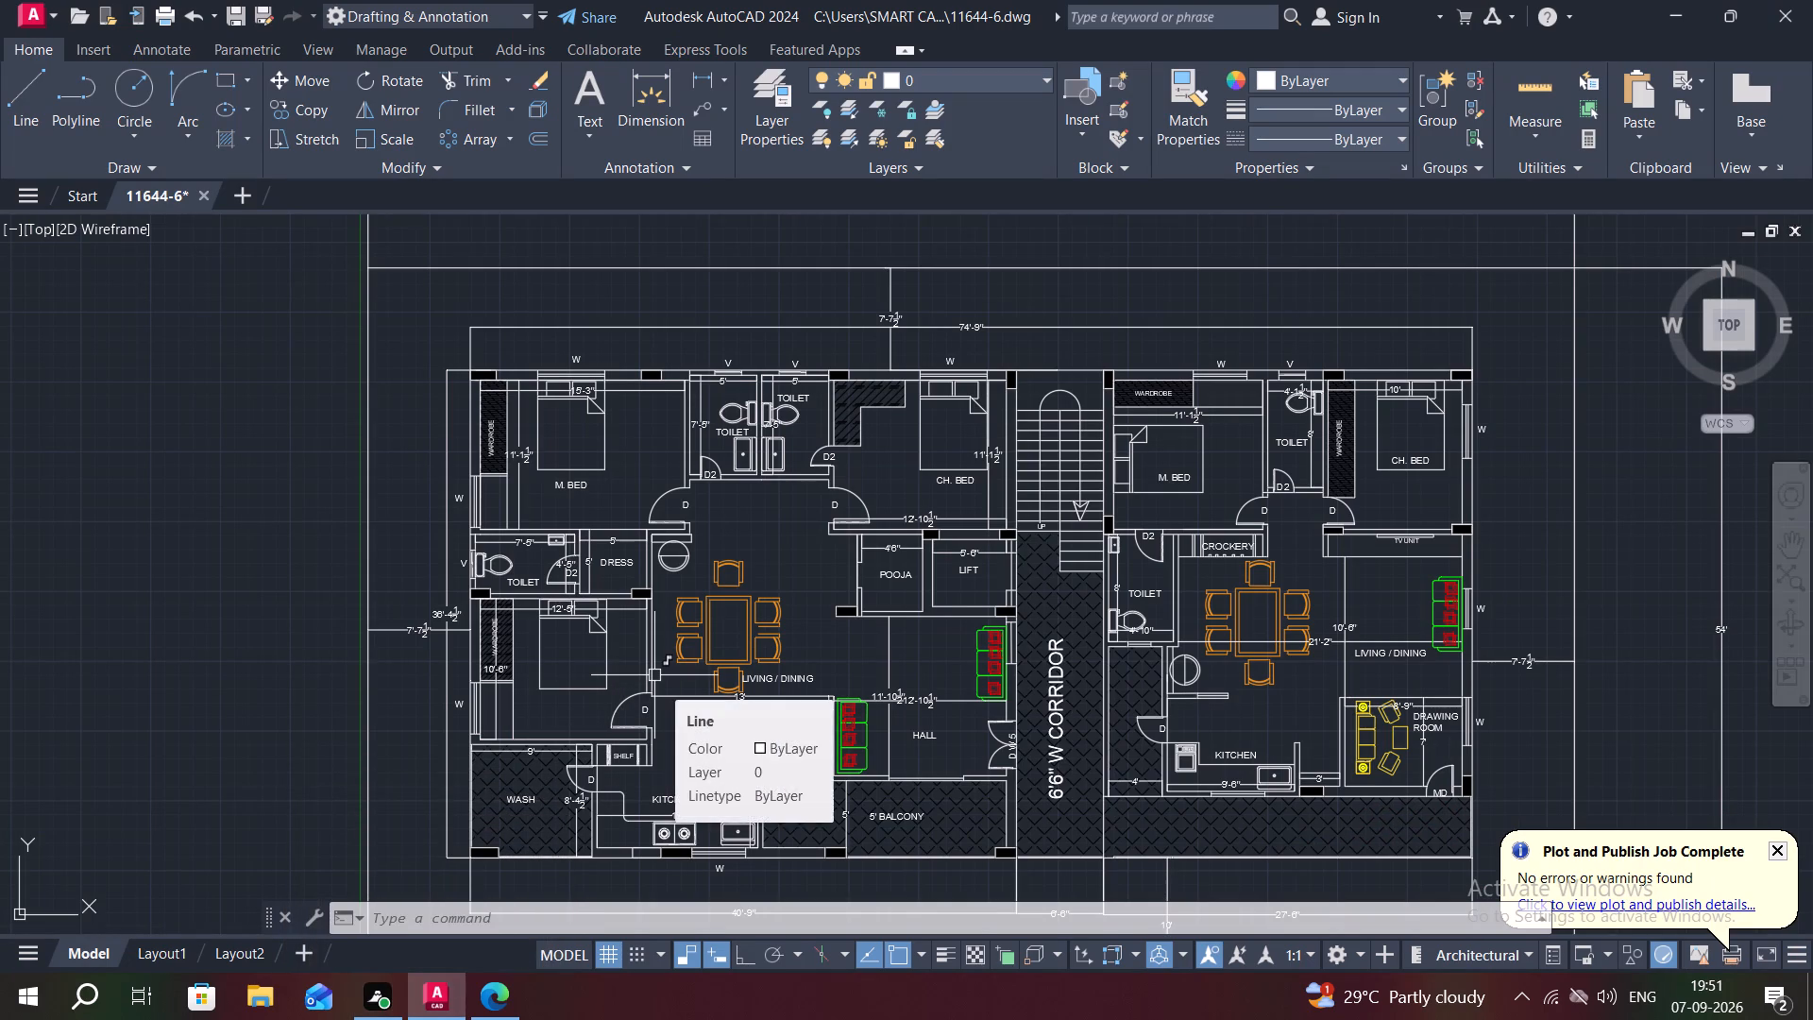
{"action": "middle_click_drag", "start_coordinate": [654, 675], "coordinate": [588, 660]}
{"action": "scroll", "coordinate": [709, 593], "scroll_direction": "down", "scroll_amount": 1}
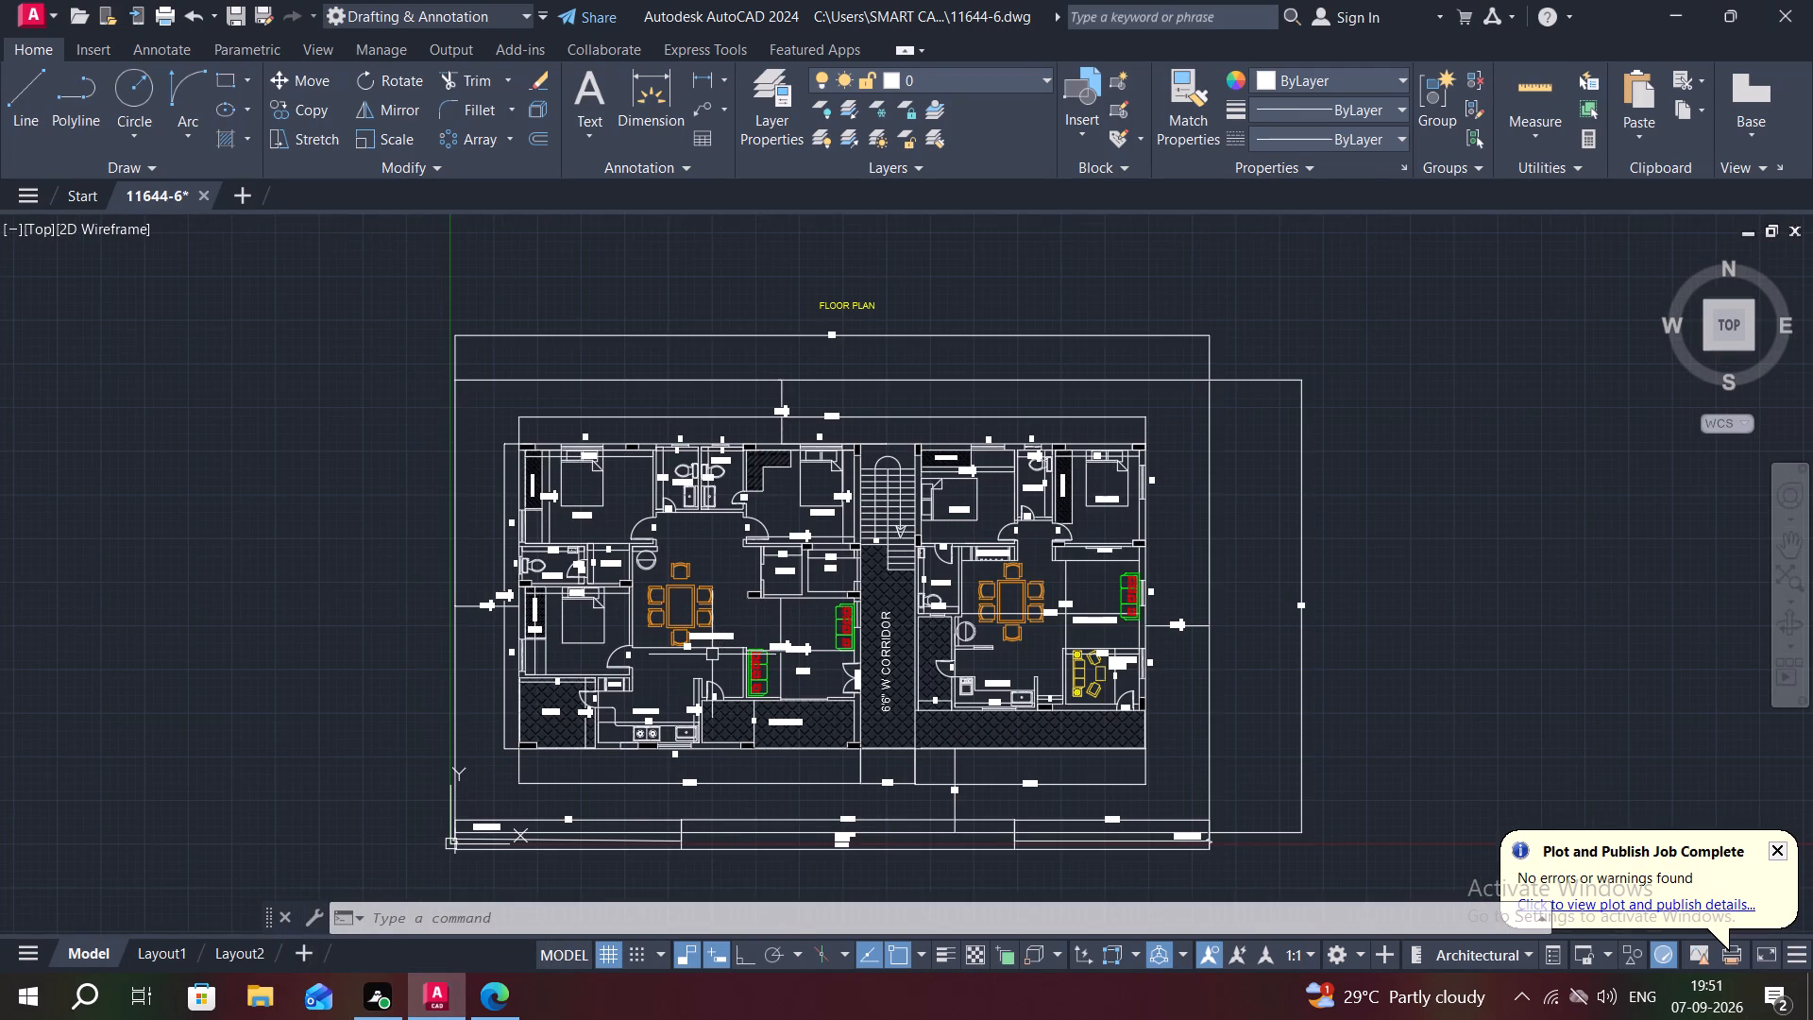
{"action": "middle_click_drag", "start_coordinate": [712, 656], "coordinate": [727, 611]}
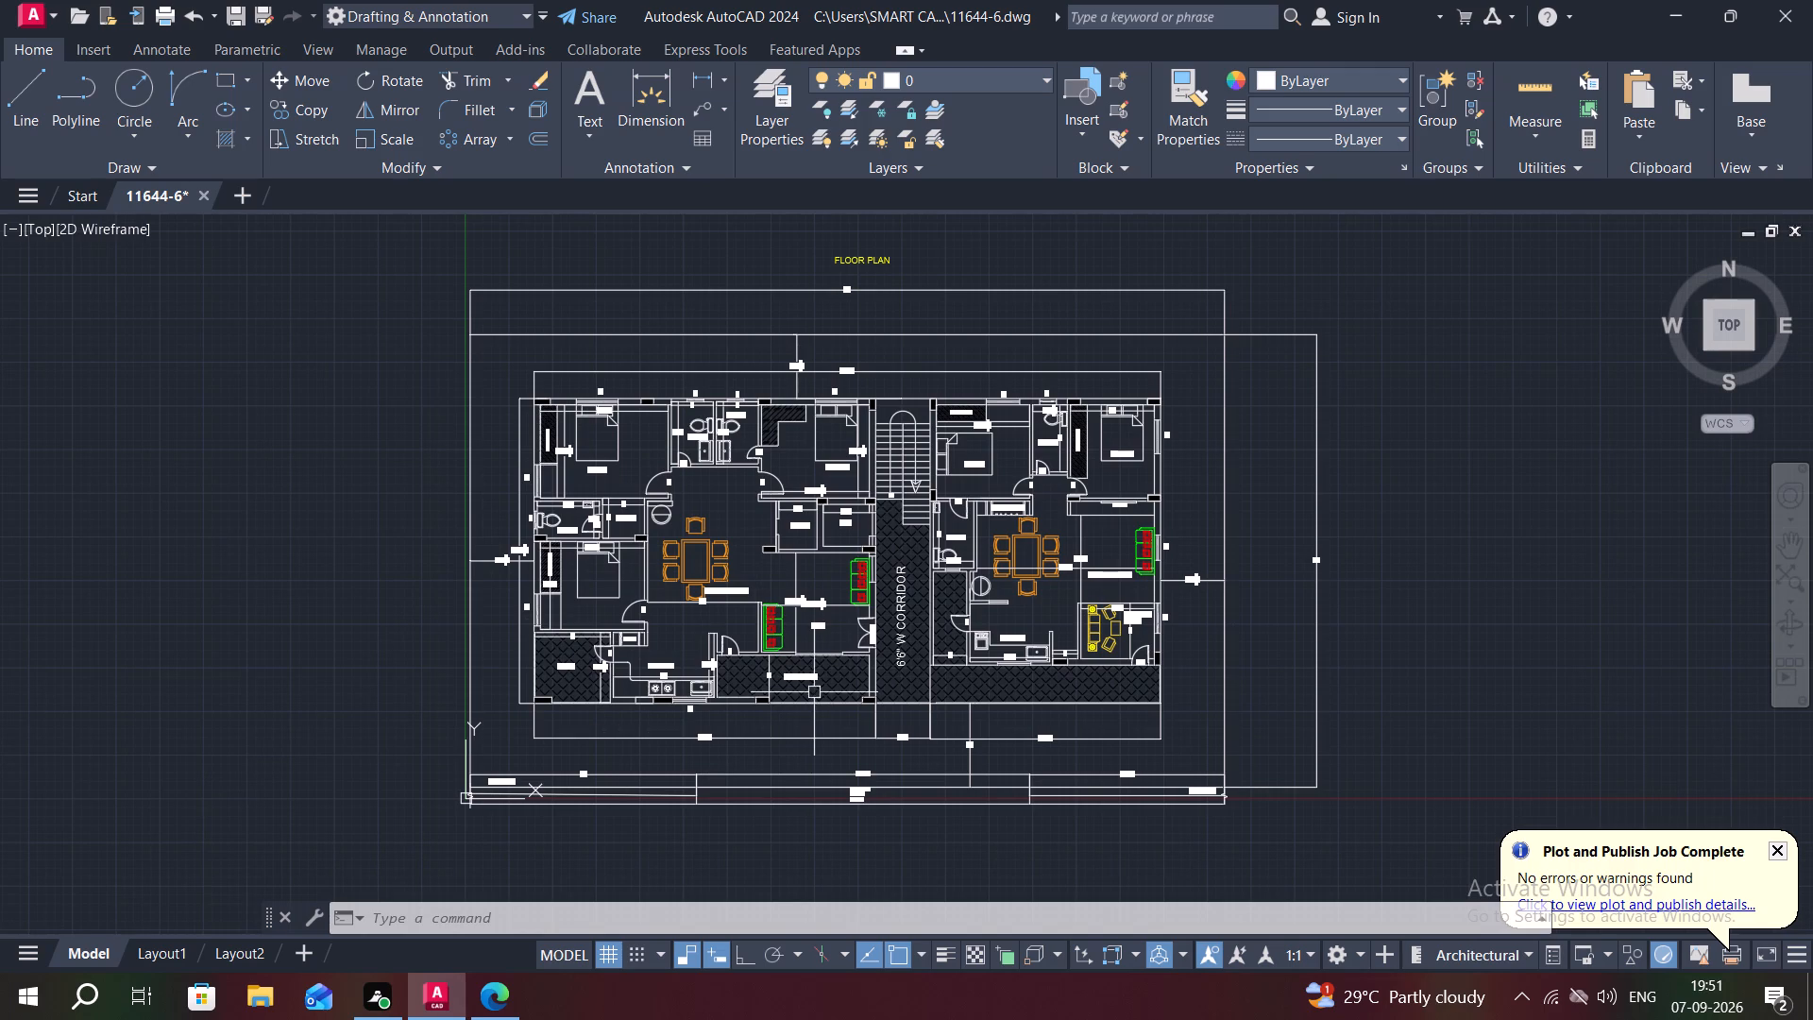
{"action": "scroll", "coordinate": [871, 791], "scroll_direction": "up", "scroll_amount": 2}
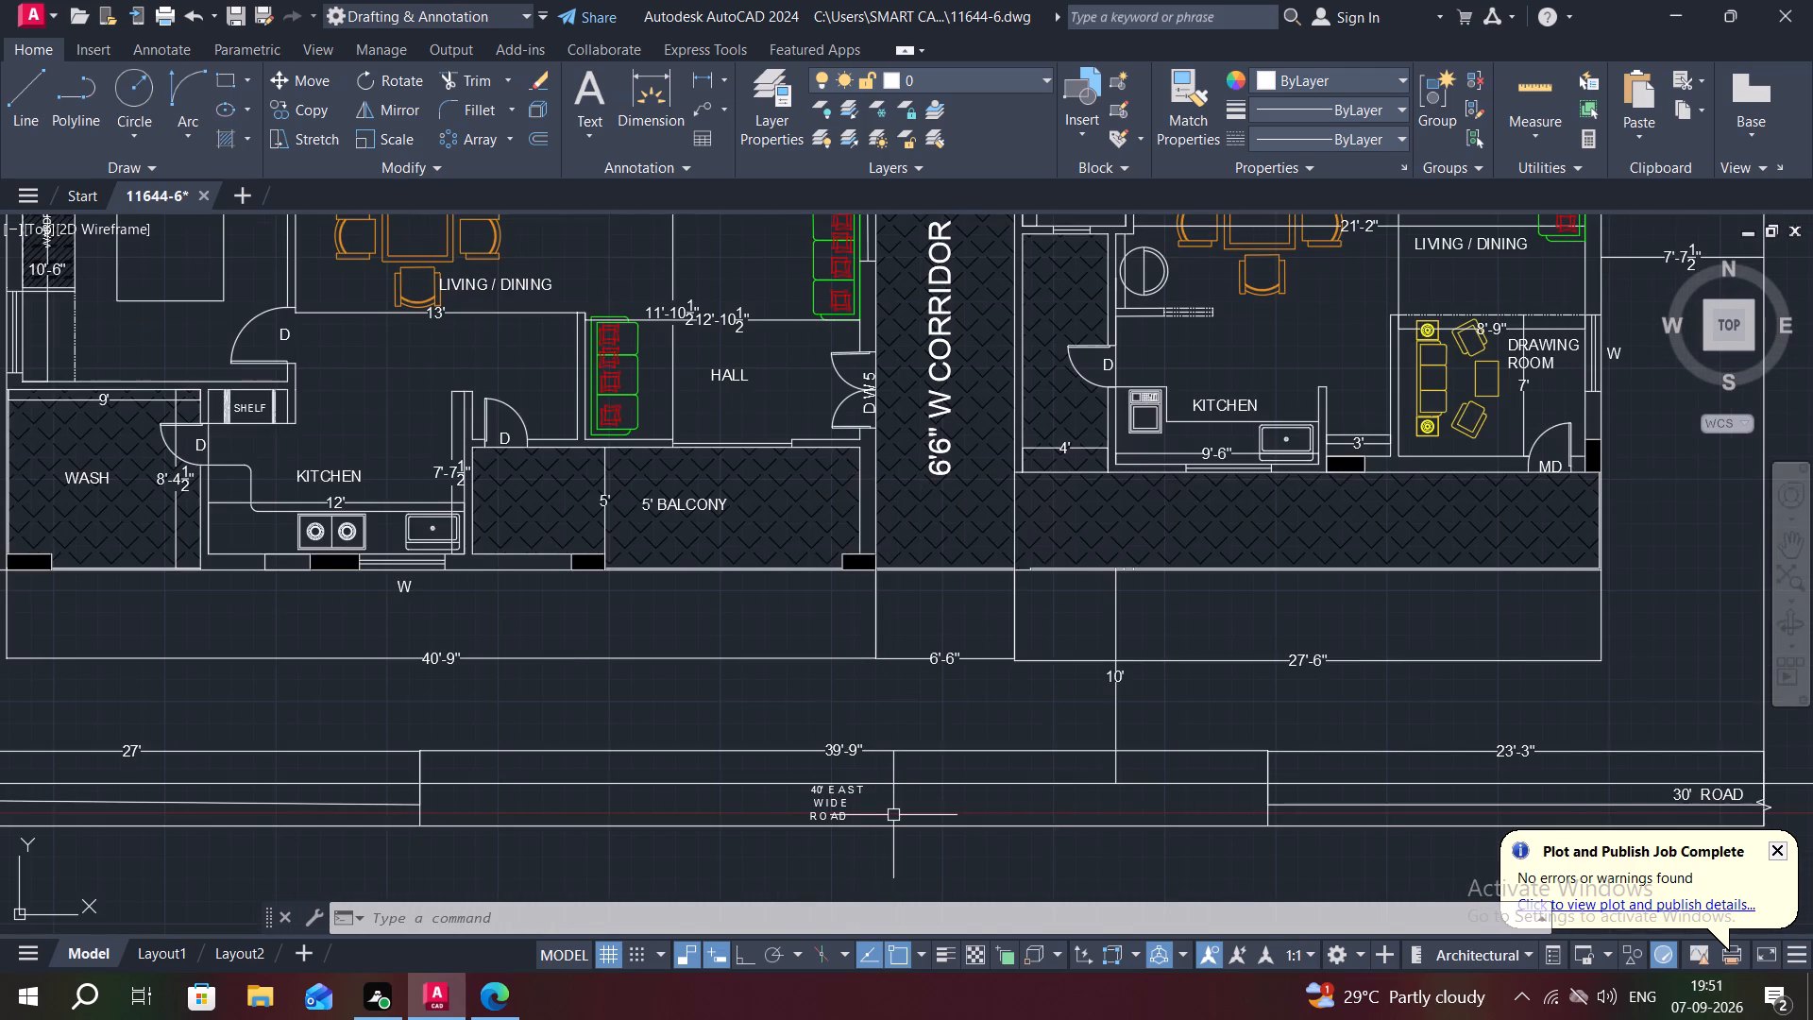
{"action": "middle_click_drag", "start_coordinate": [893, 815], "coordinate": [871, 590]}
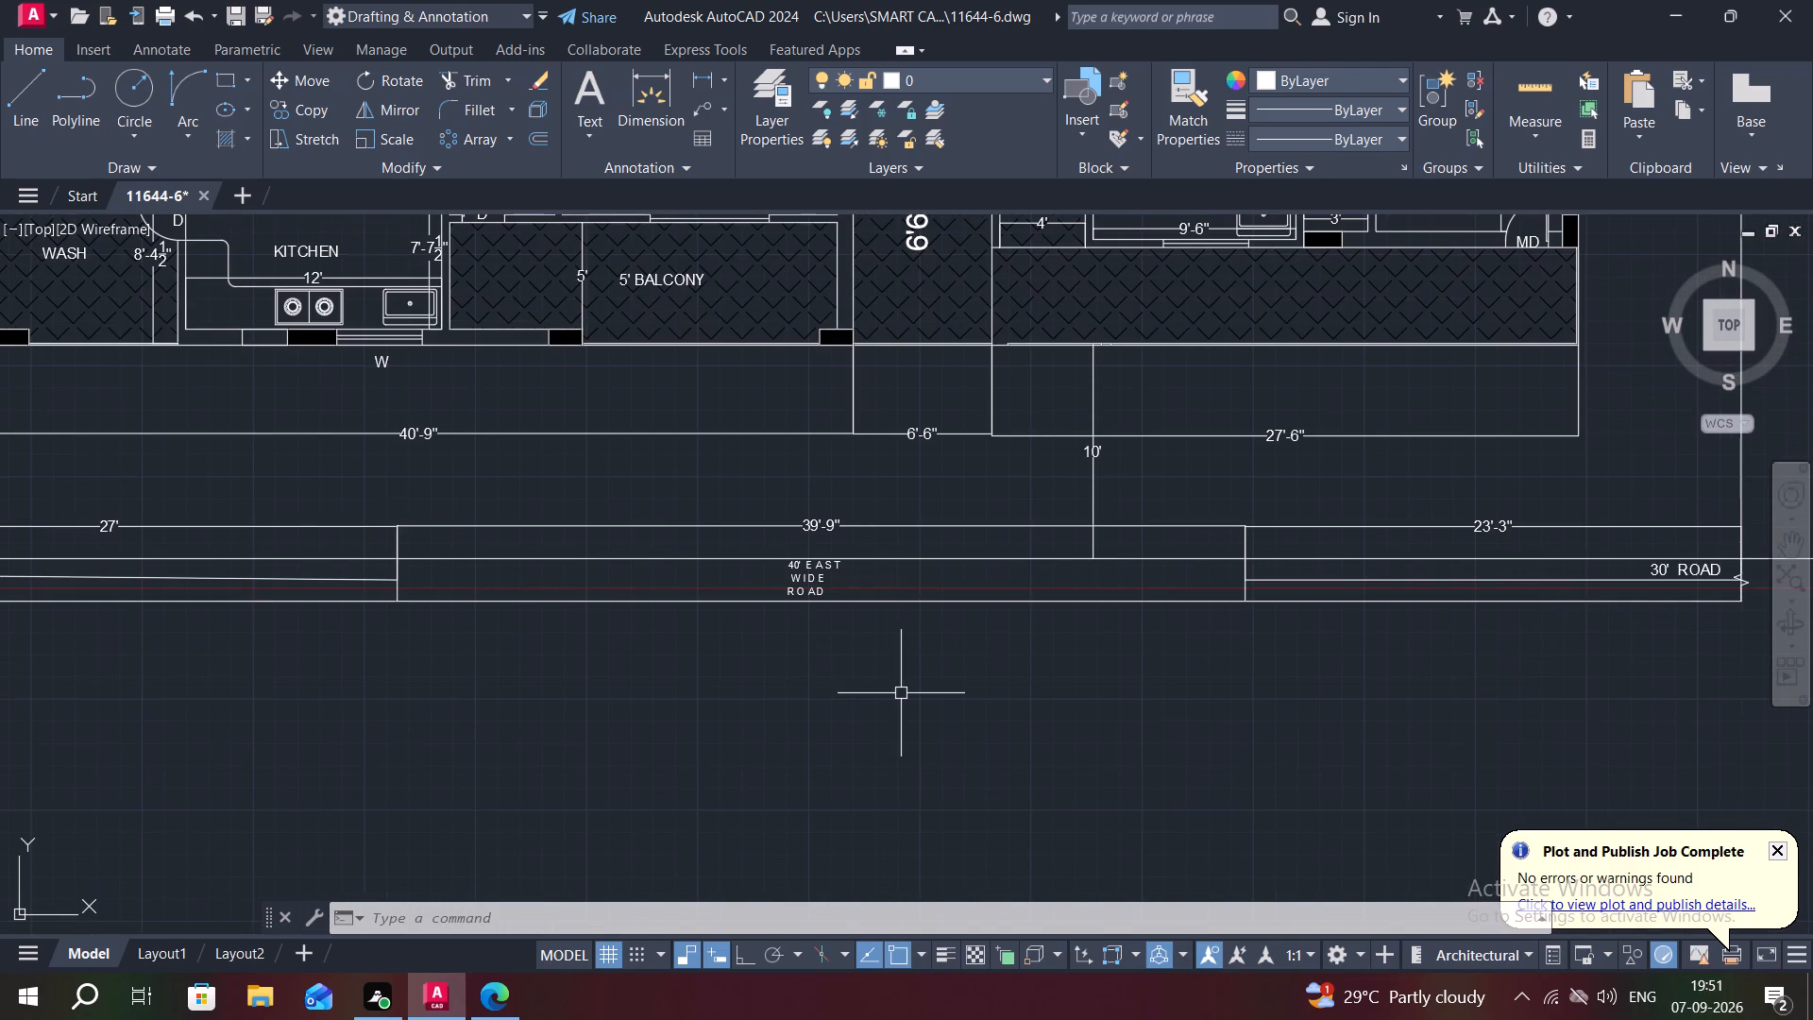
Query the drawing's log file name with the LOGFILENAME variable, and call it up a second time.
{"action": "type", "text": "LOG"}
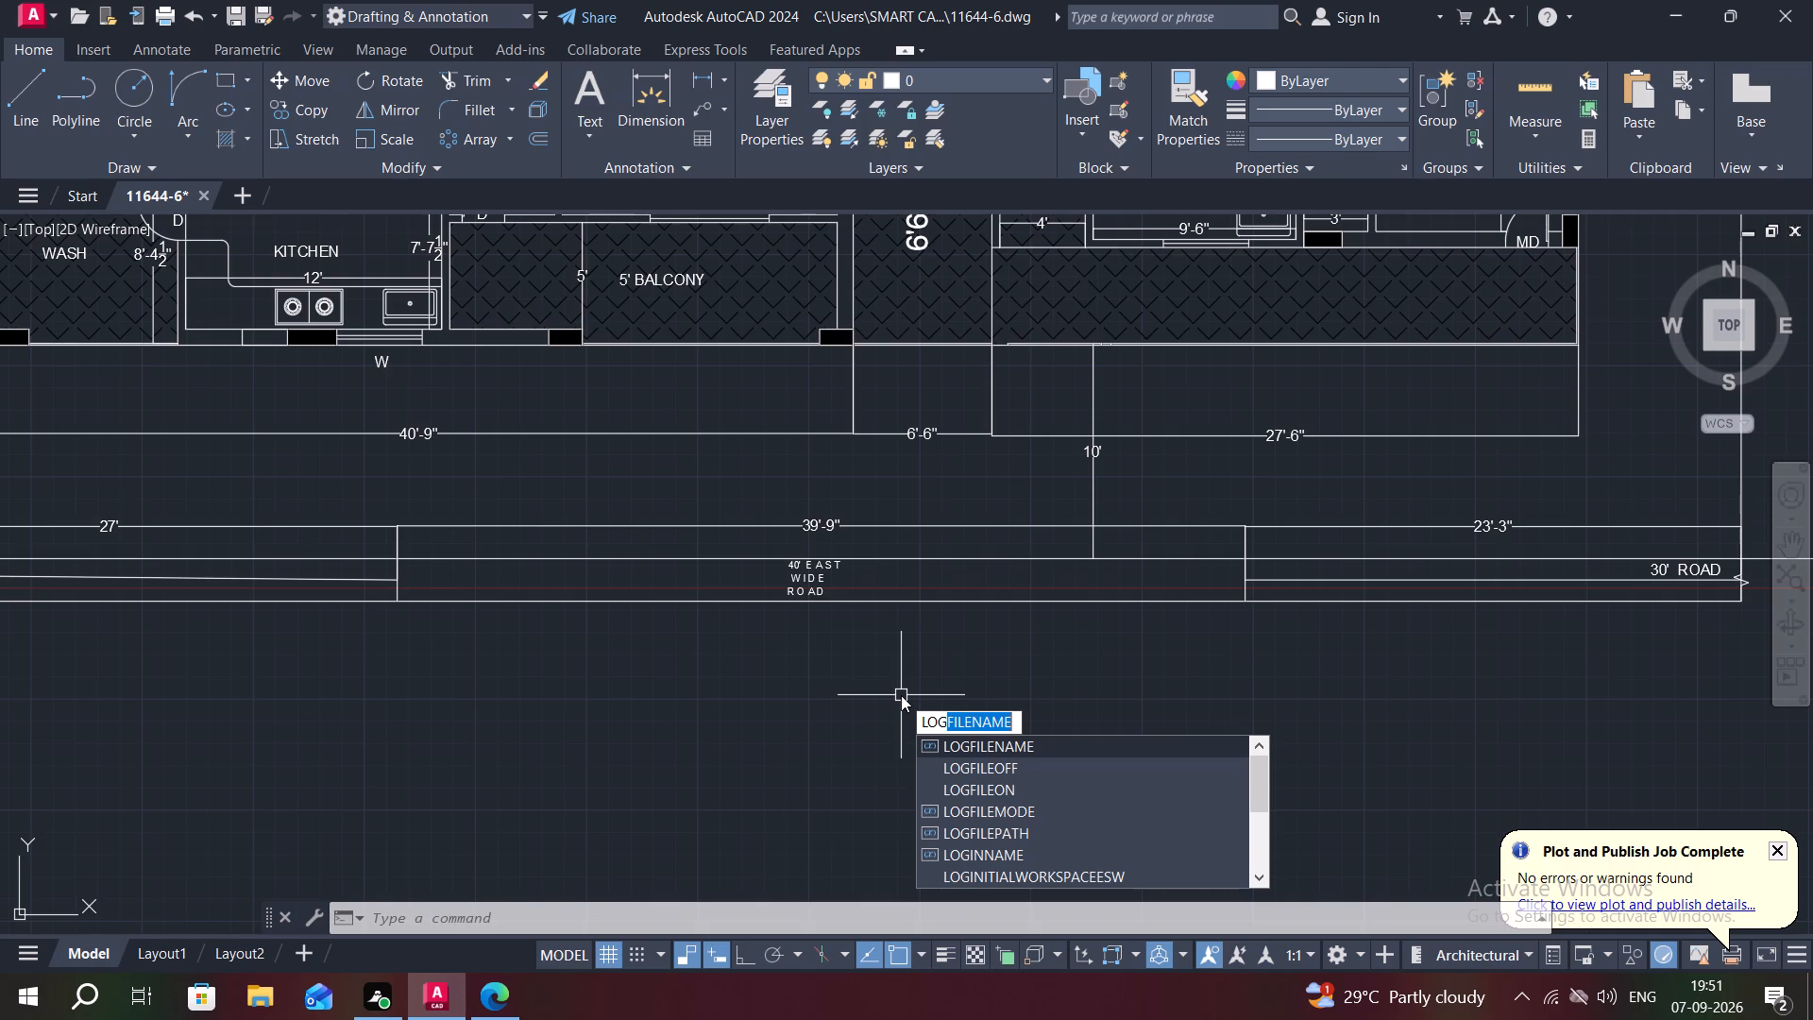
{"action": "key", "text": "space"}
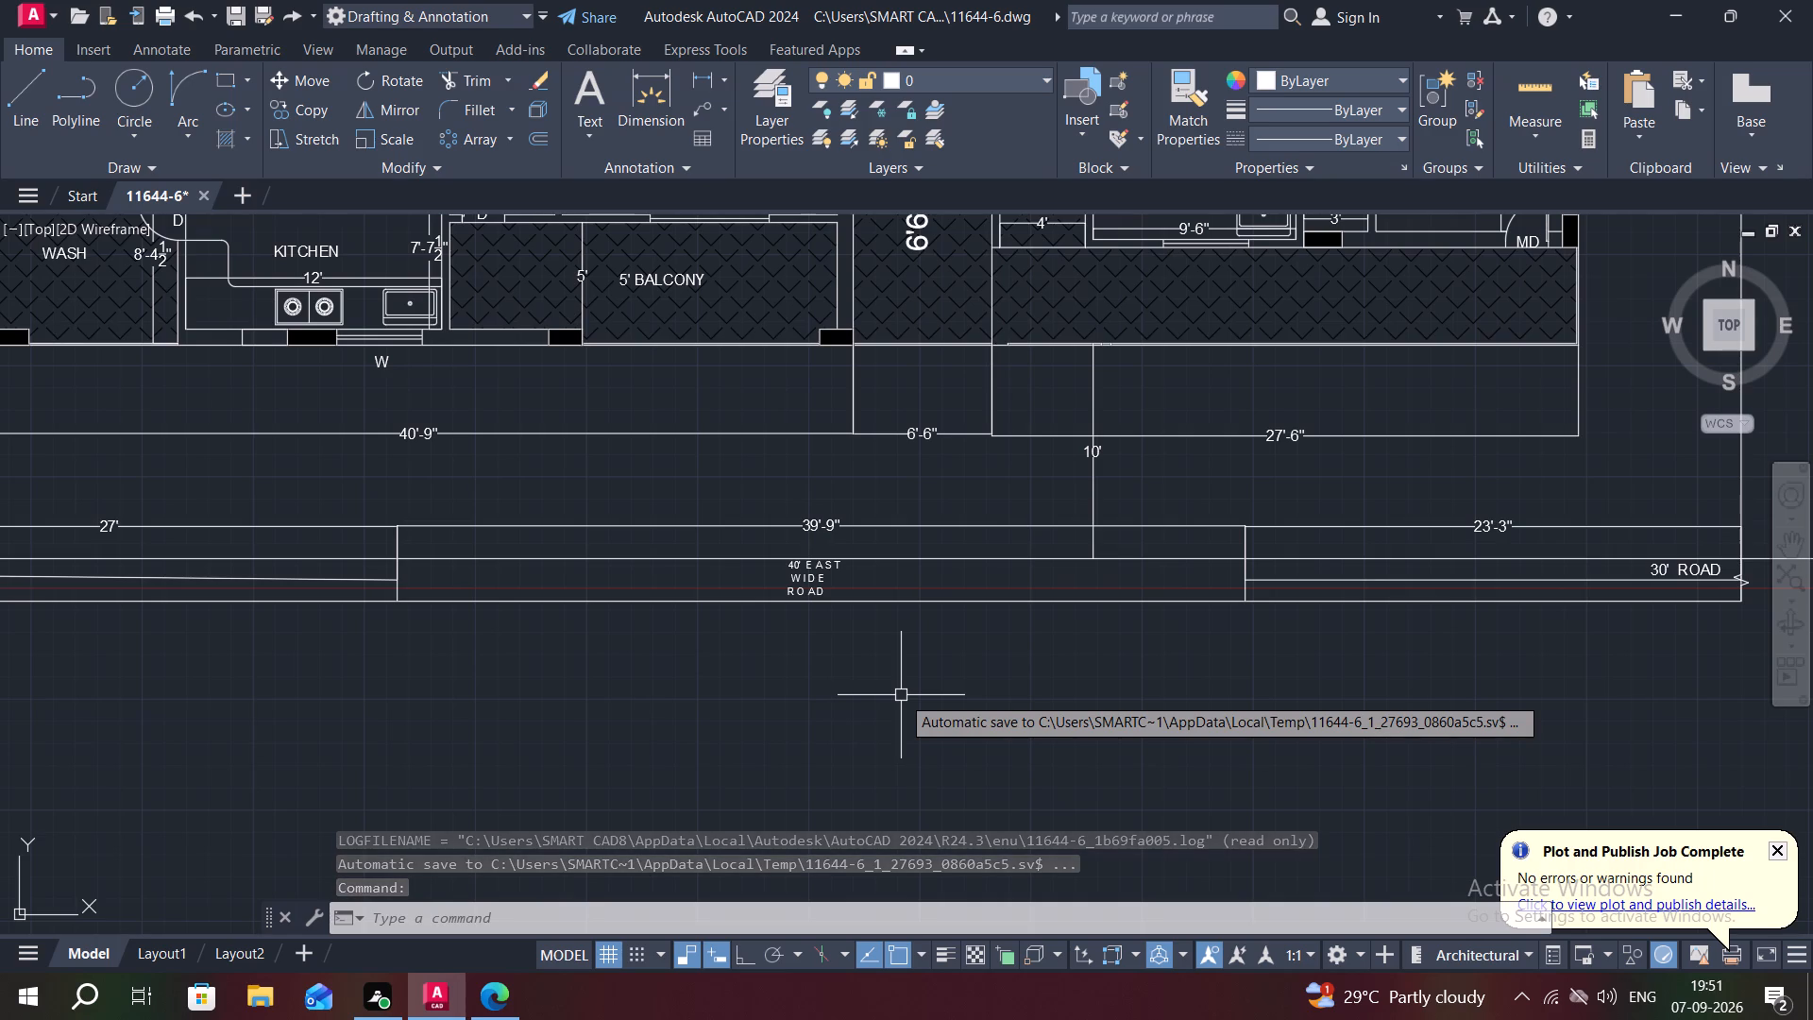
{"action": "key", "text": "Escape"}
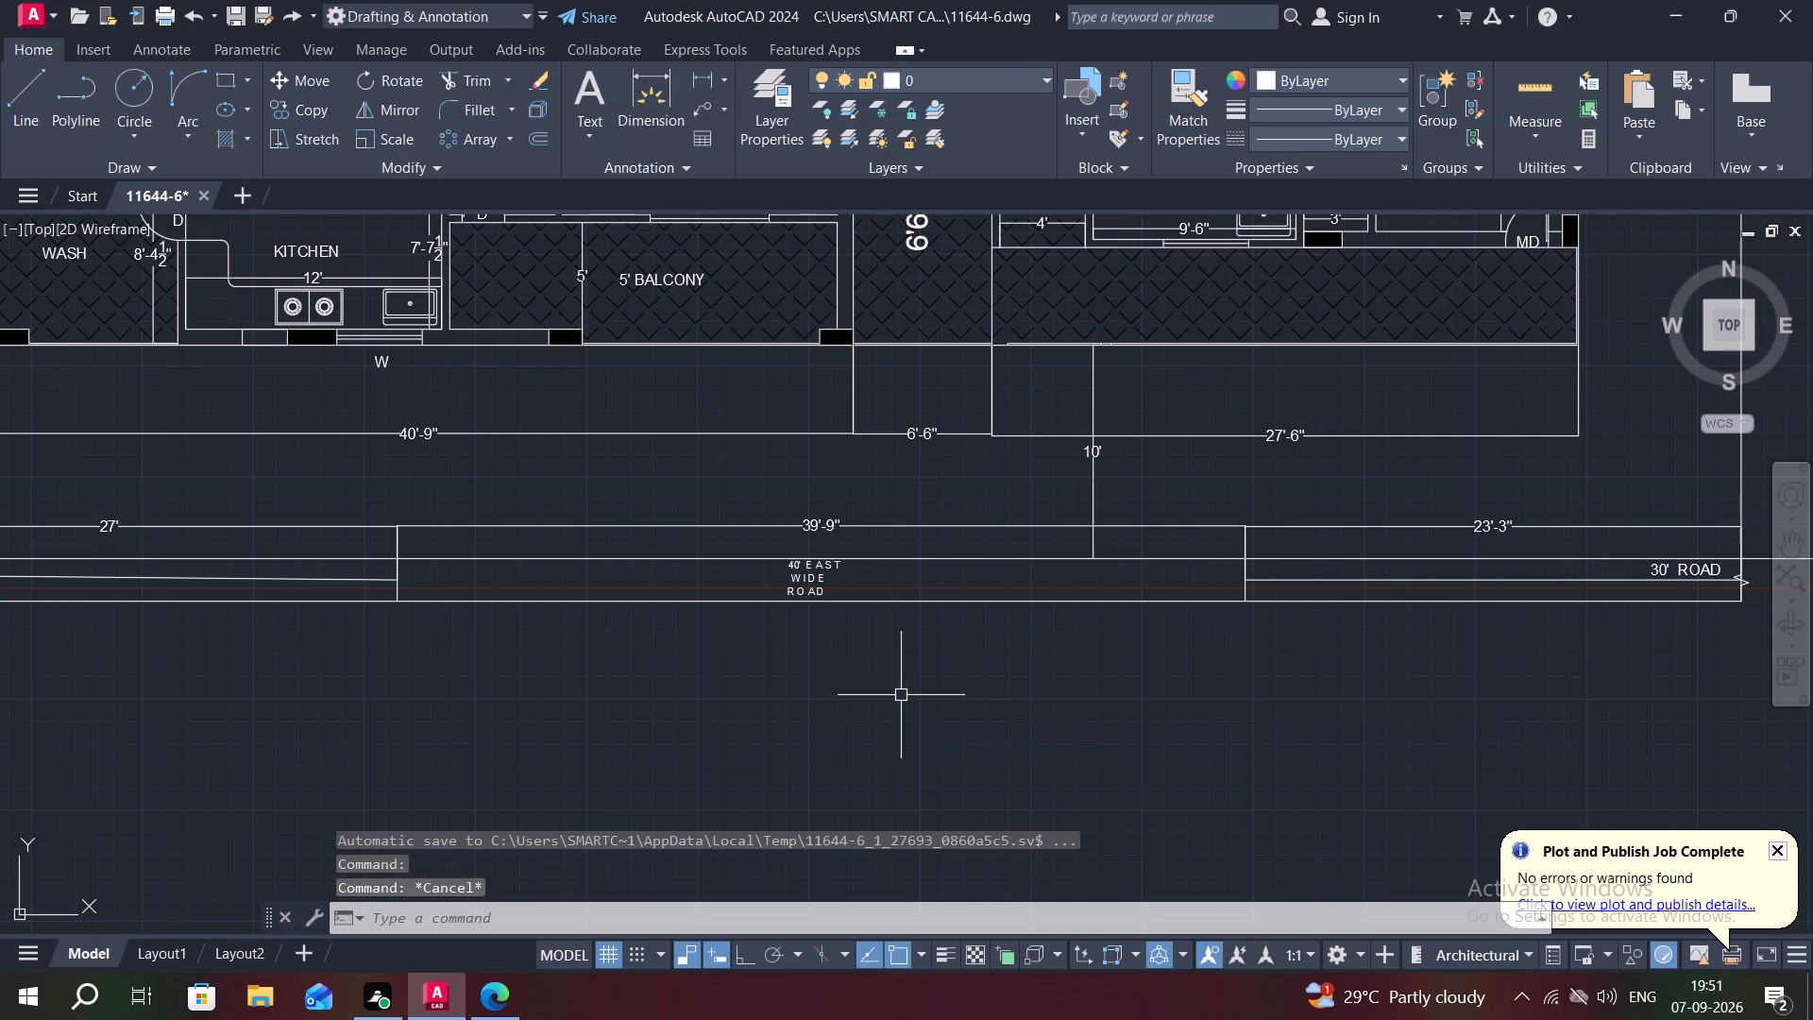
{"action": "type", "text": "LO"}
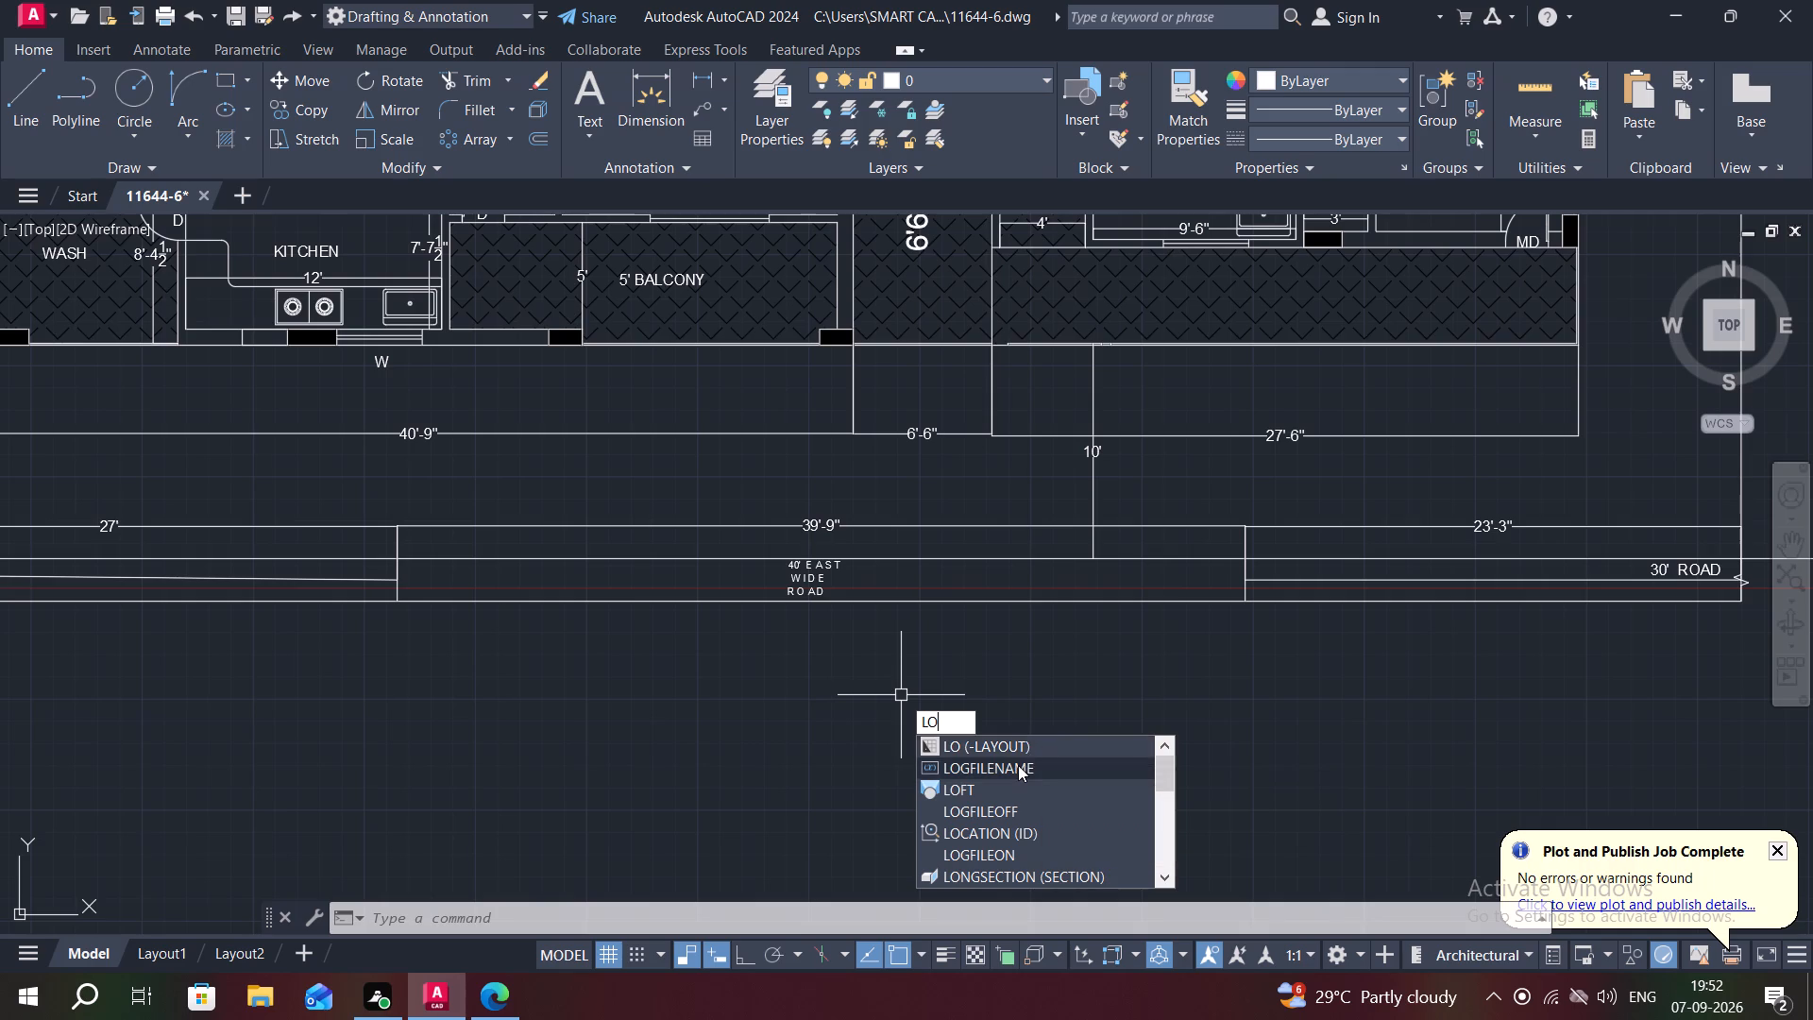
{"action": "left_click", "coordinate": [1018, 768]}
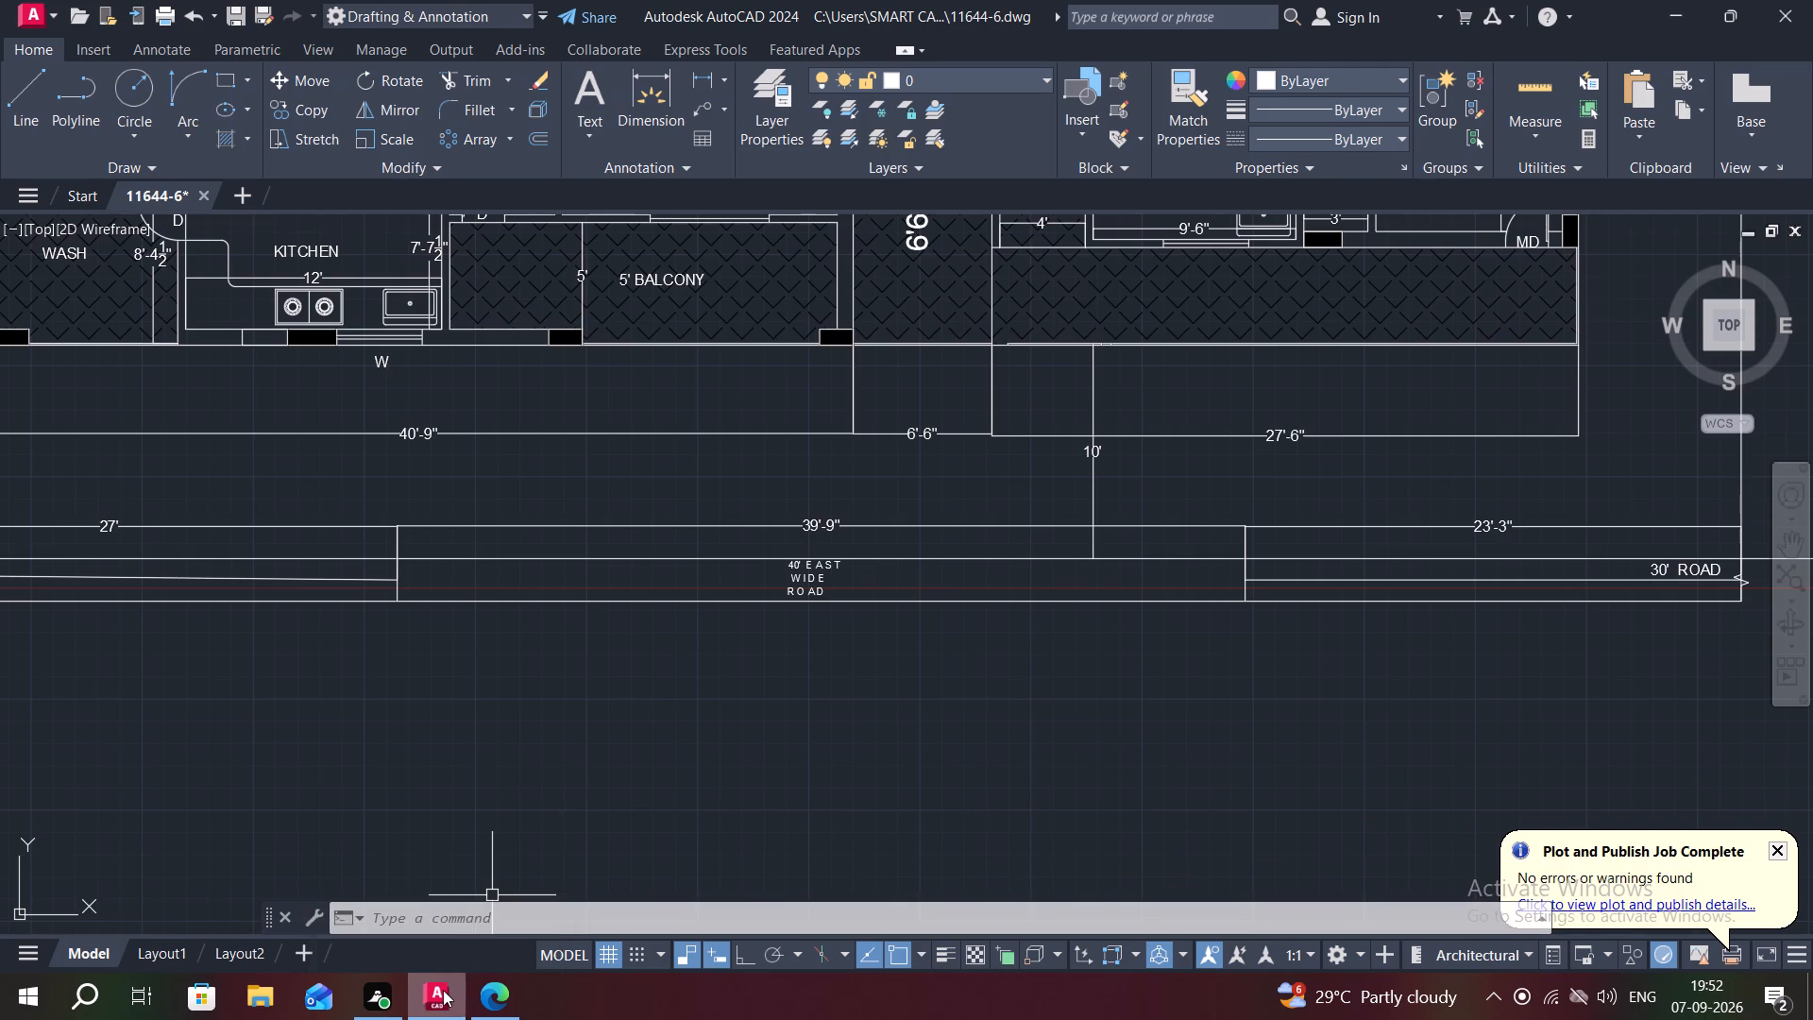
Examine the western flat's bedrooms, toilets, dress, living/dining, kitchen and wash areas with their labels and dimensions.
{"action": "scroll", "coordinate": [620, 718], "scroll_direction": "down", "scroll_amount": 2}
{"action": "middle_click_drag", "start_coordinate": [713, 421], "coordinate": [832, 556]}
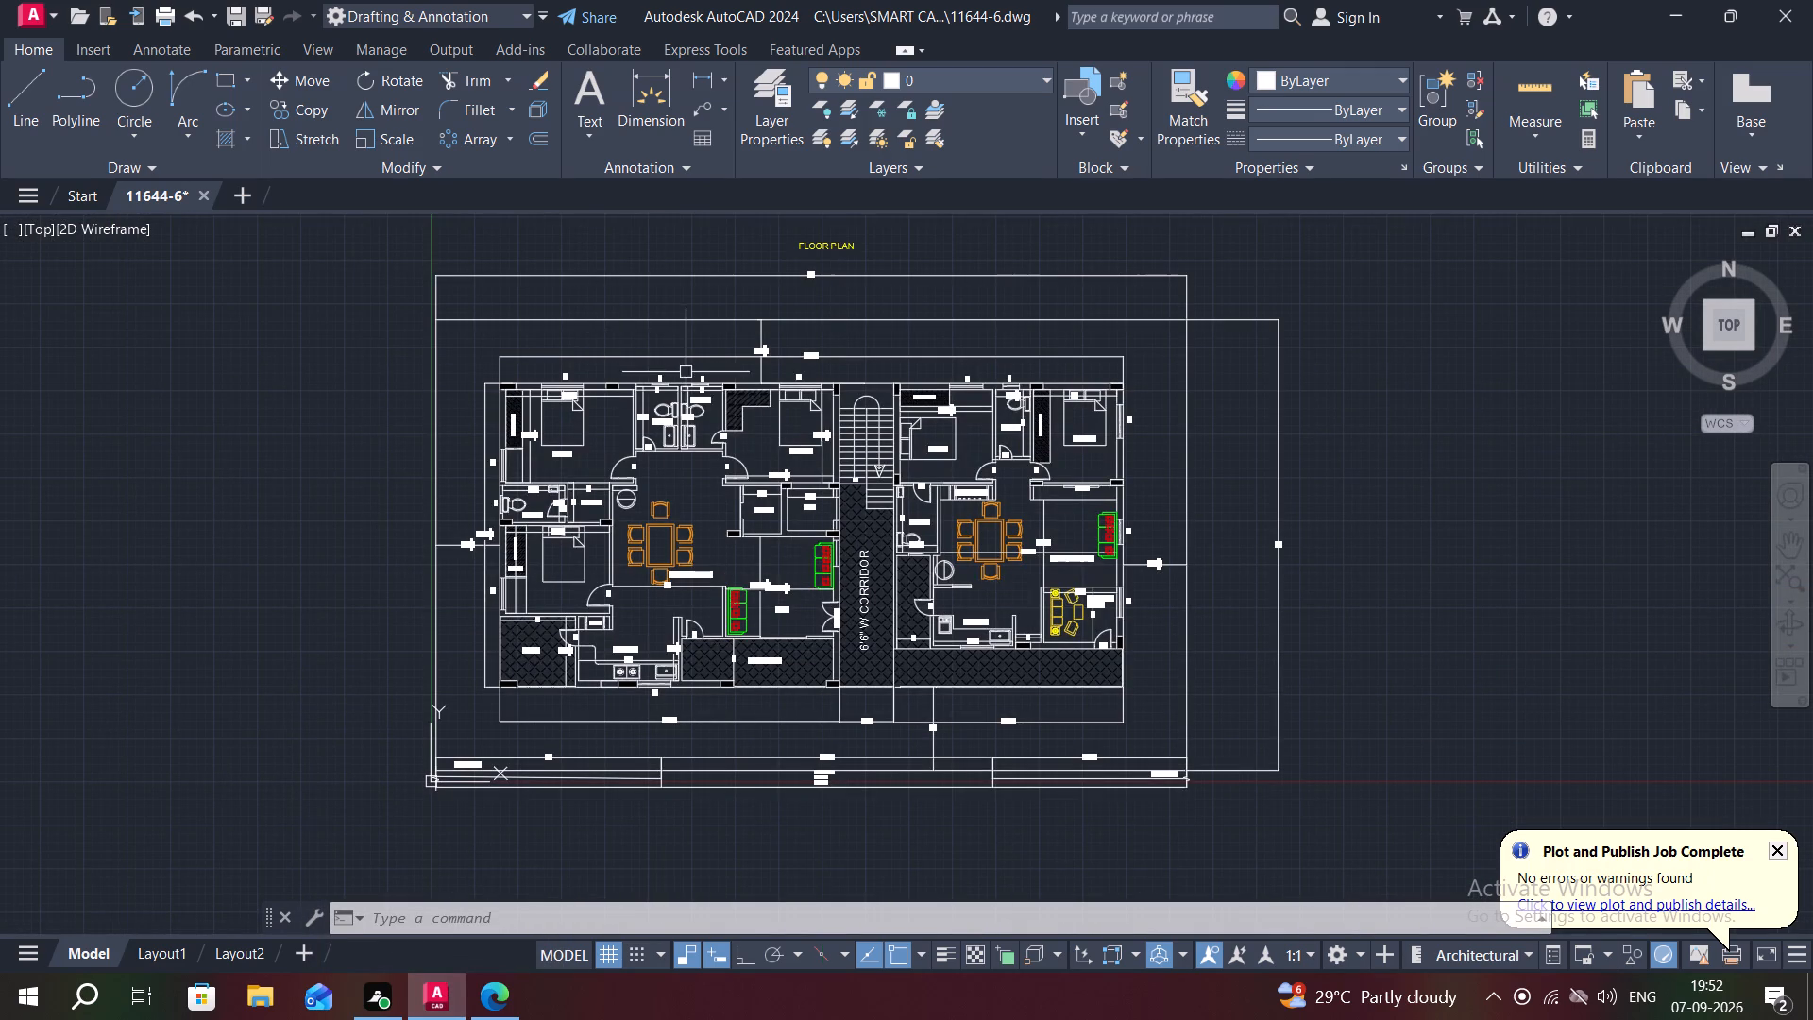
{"action": "scroll", "coordinate": [864, 481], "scroll_direction": "up", "scroll_amount": 1}
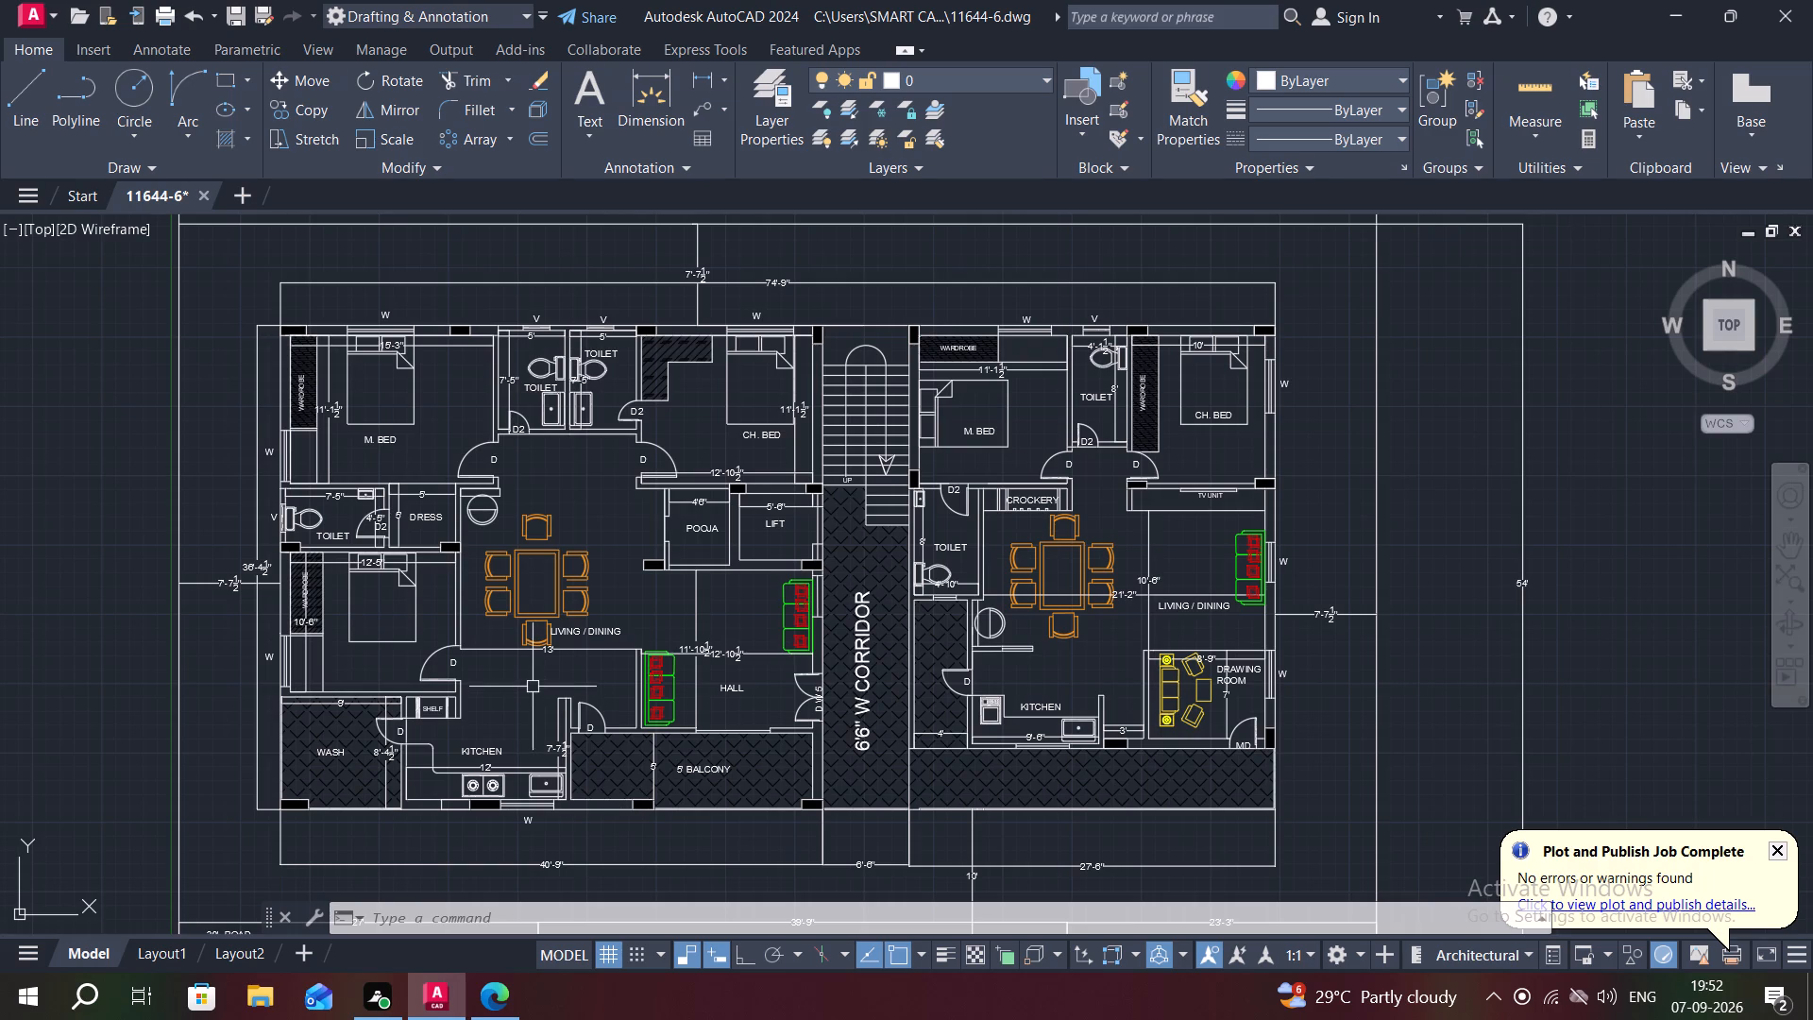
{"action": "scroll", "coordinate": [552, 602], "scroll_direction": "down", "scroll_amount": 1}
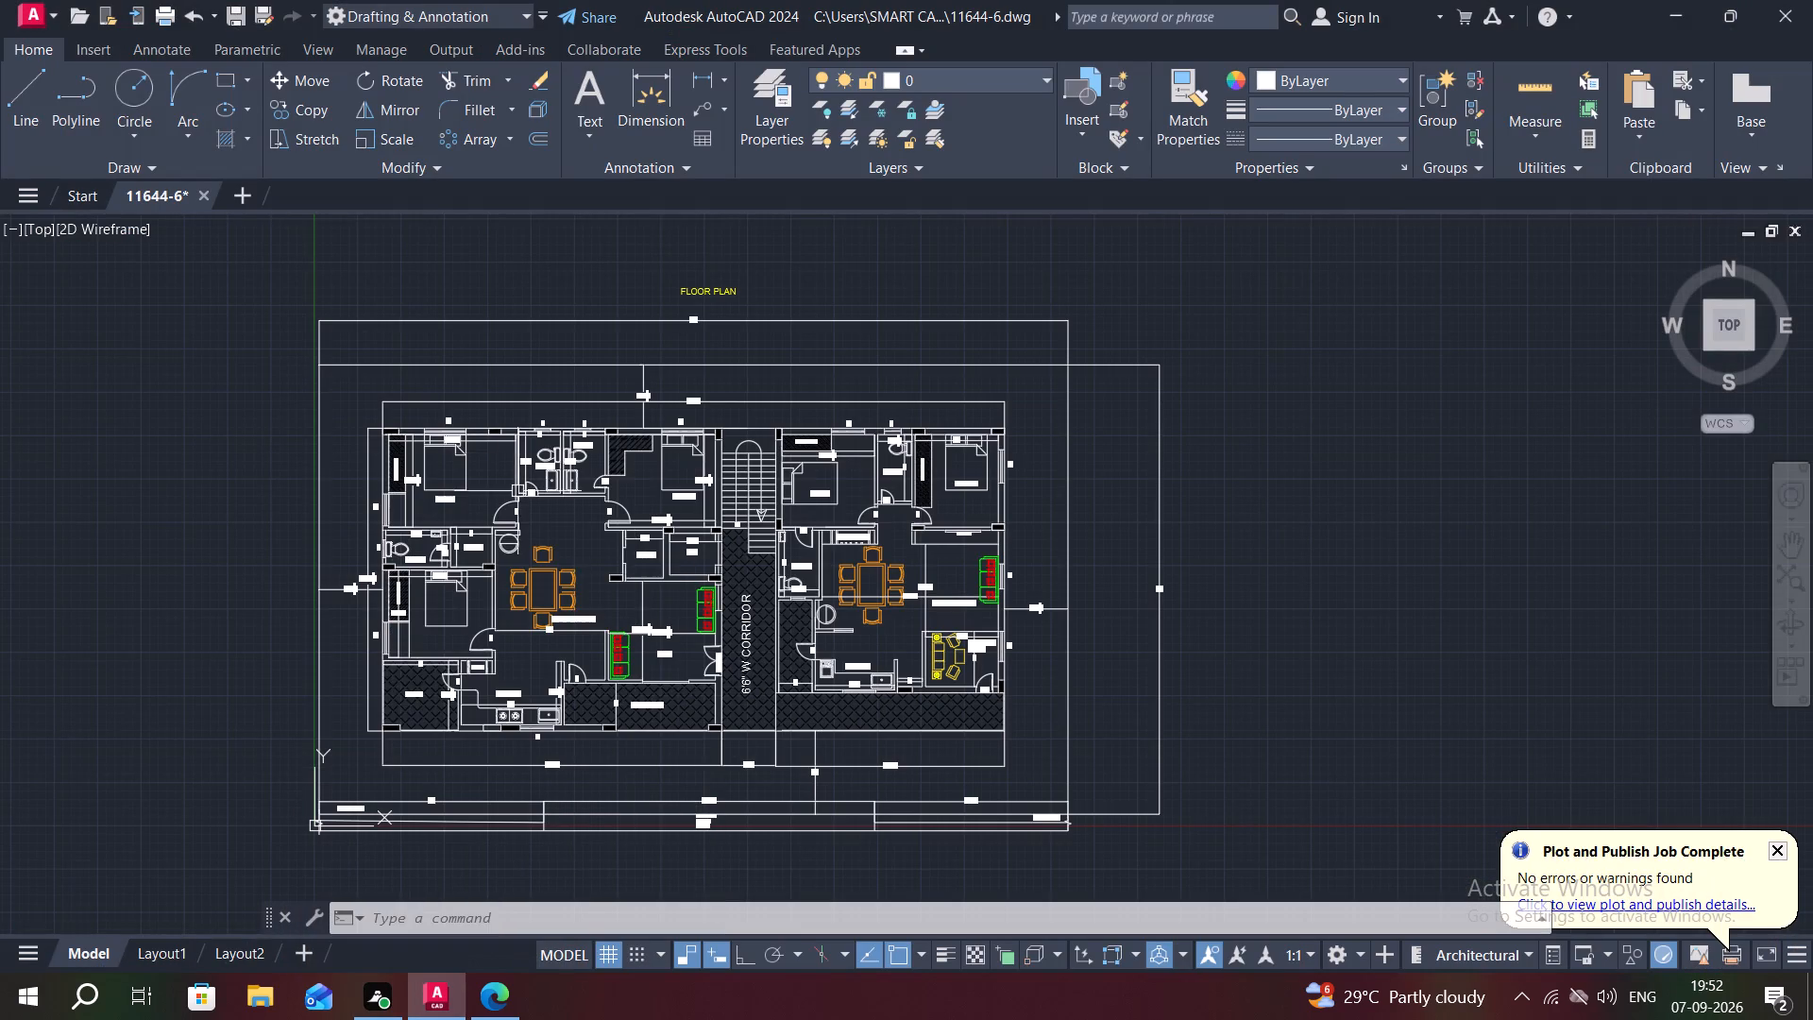
{"action": "scroll", "coordinate": [366, 443], "scroll_direction": "up", "scroll_amount": 4}
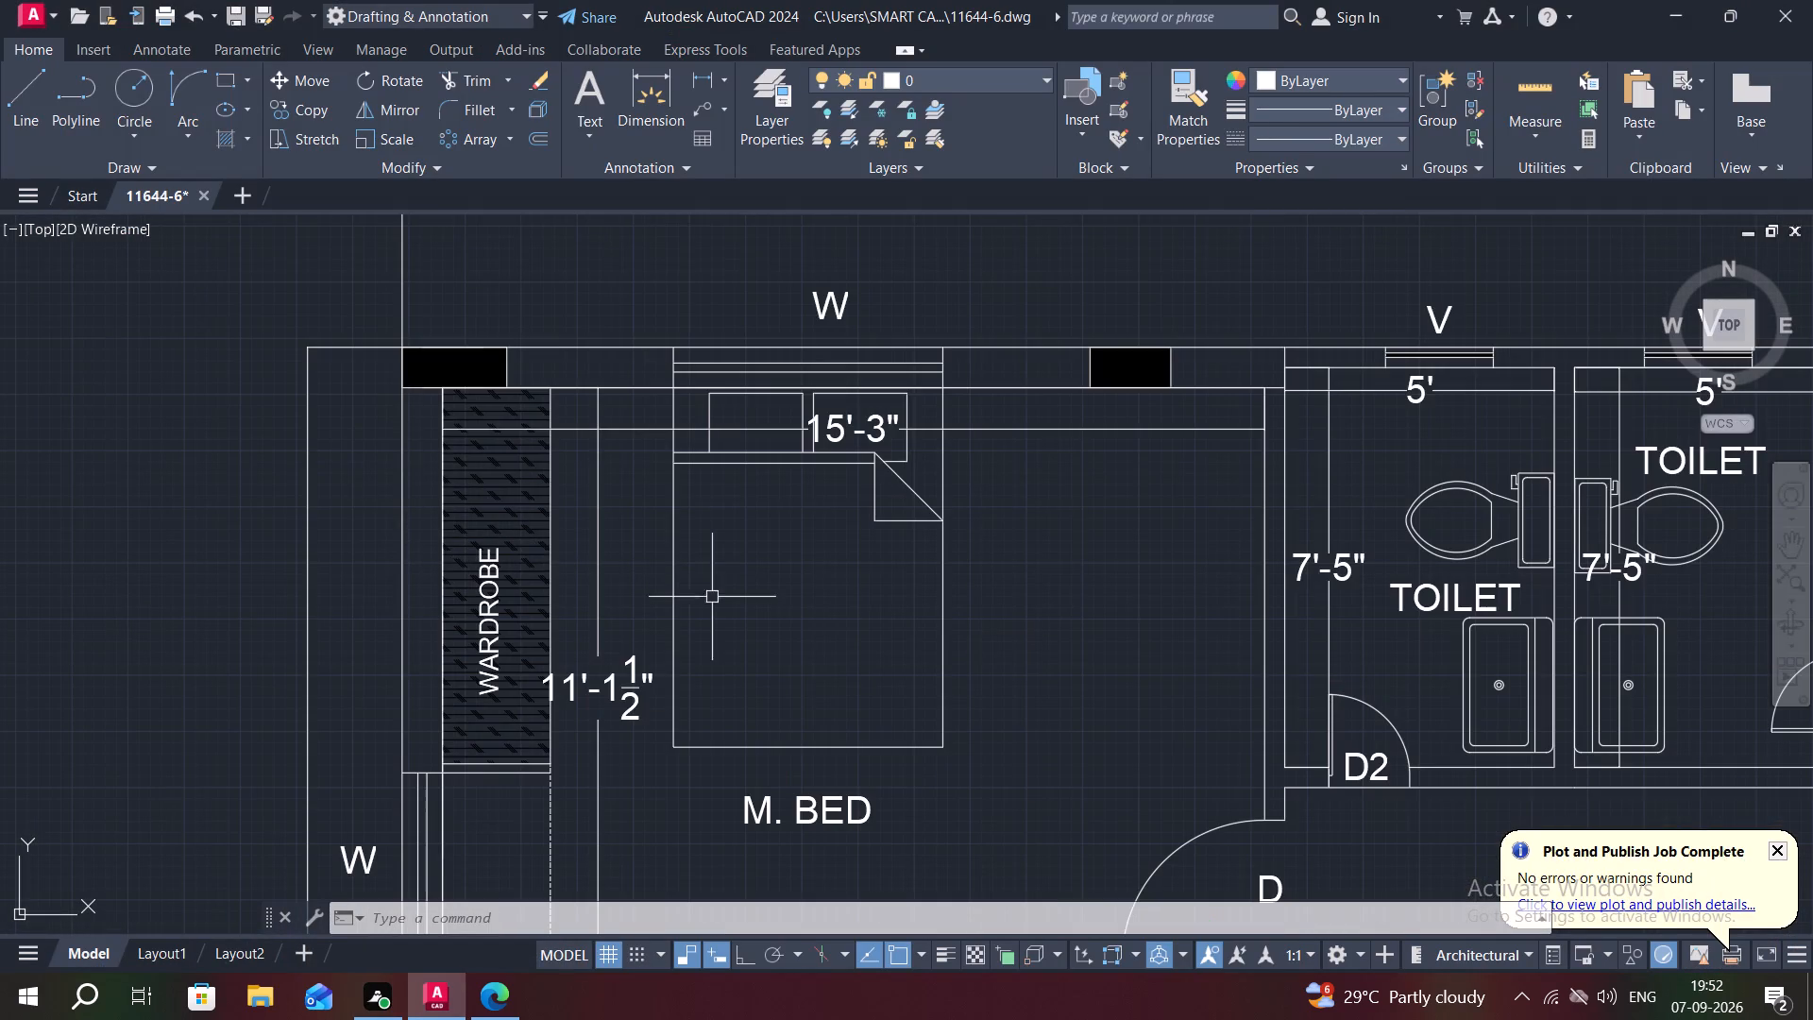
{"action": "middle_click_drag", "start_coordinate": [694, 628], "coordinate": [643, 636]}
{"action": "scroll", "coordinate": [646, 630], "scroll_direction": "down", "scroll_amount": 2}
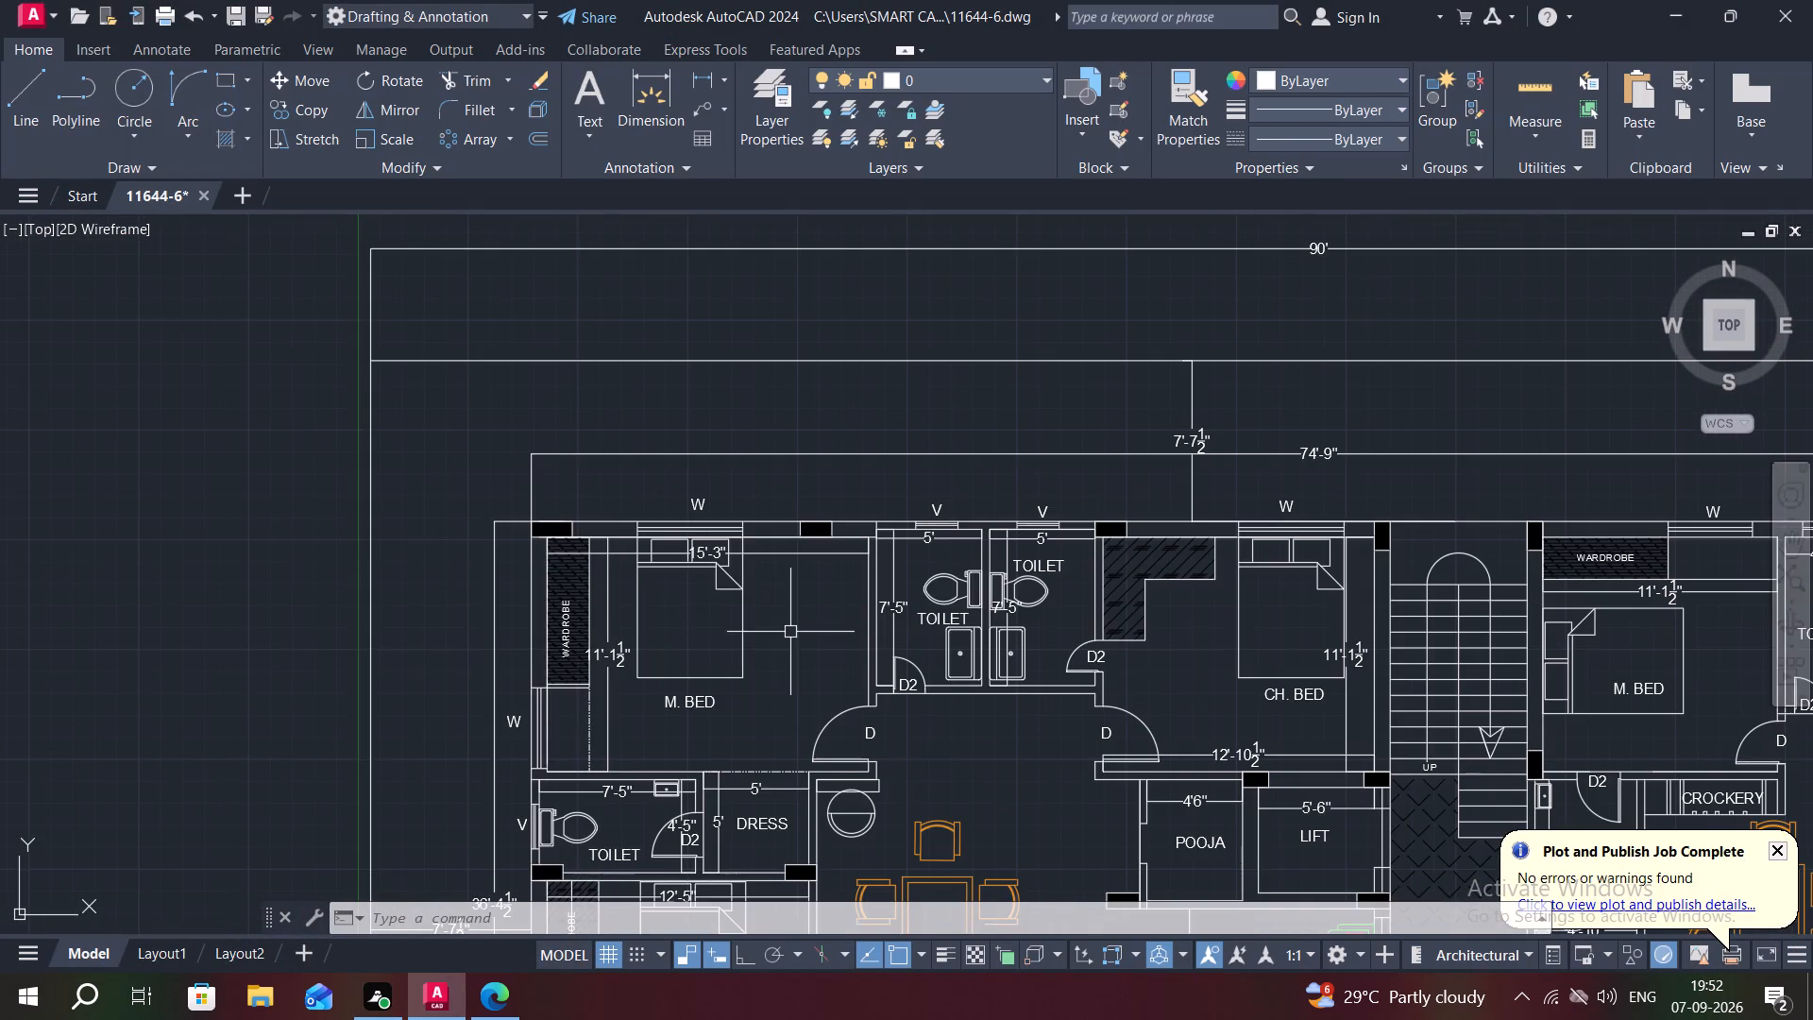
{"action": "middle_click_drag", "start_coordinate": [791, 632], "coordinate": [720, 478]}
{"action": "middle_click_drag", "start_coordinate": [873, 679], "coordinate": [854, 667]}
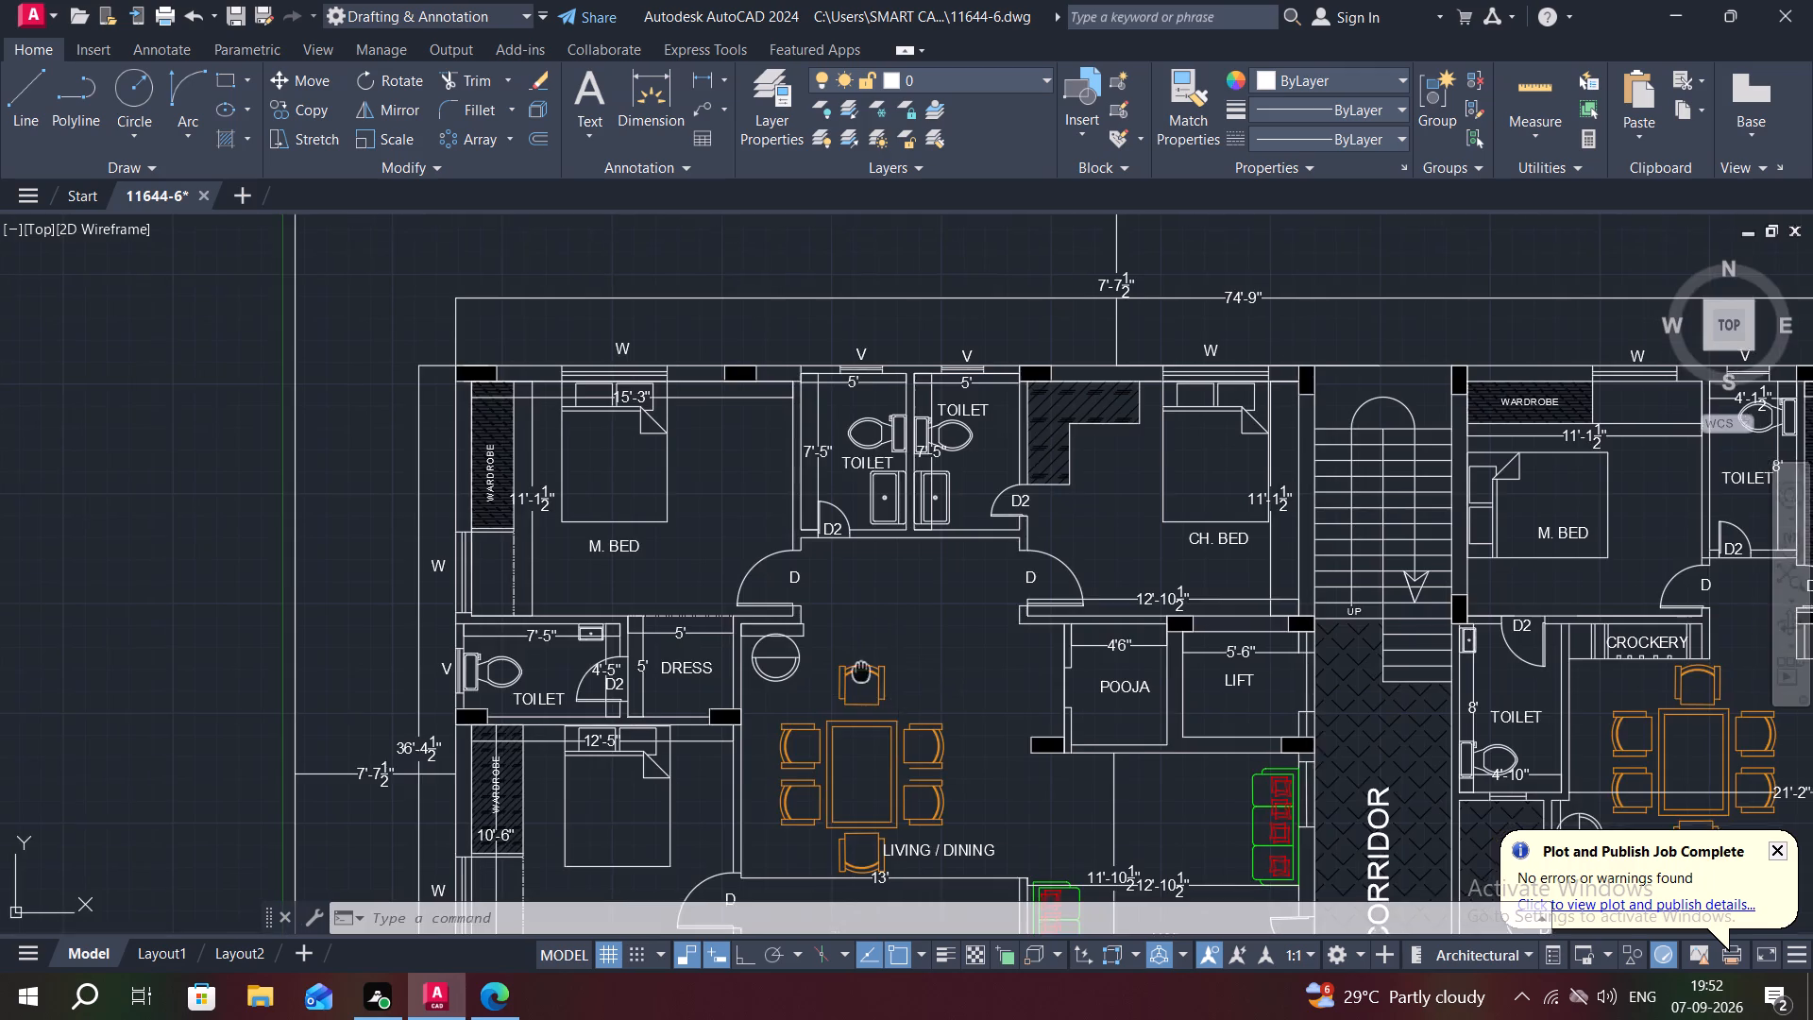
{"action": "middle_click_drag", "start_coordinate": [854, 667], "coordinate": [812, 472]}
{"action": "scroll", "coordinate": [802, 569], "scroll_direction": "up", "scroll_amount": 1}
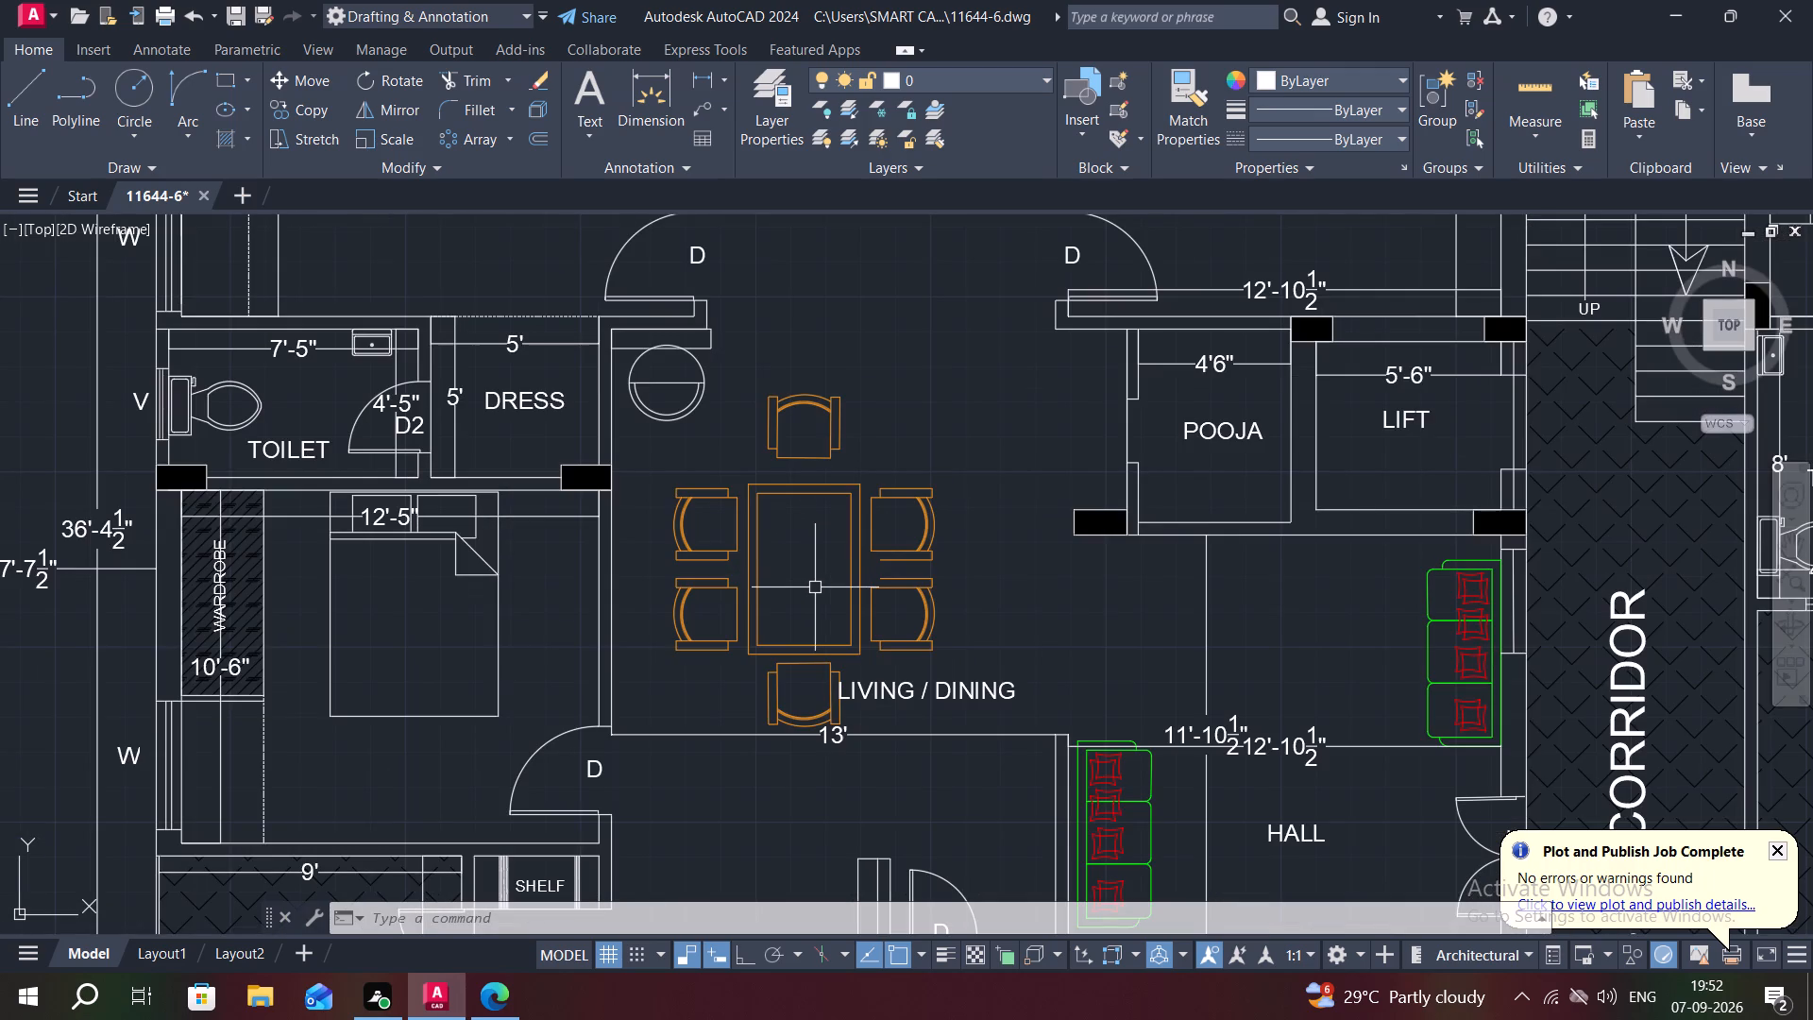
{"action": "middle_click_drag", "start_coordinate": [829, 530], "coordinate": [817, 382]}
{"action": "scroll", "coordinate": [823, 420], "scroll_direction": "down", "scroll_amount": 1}
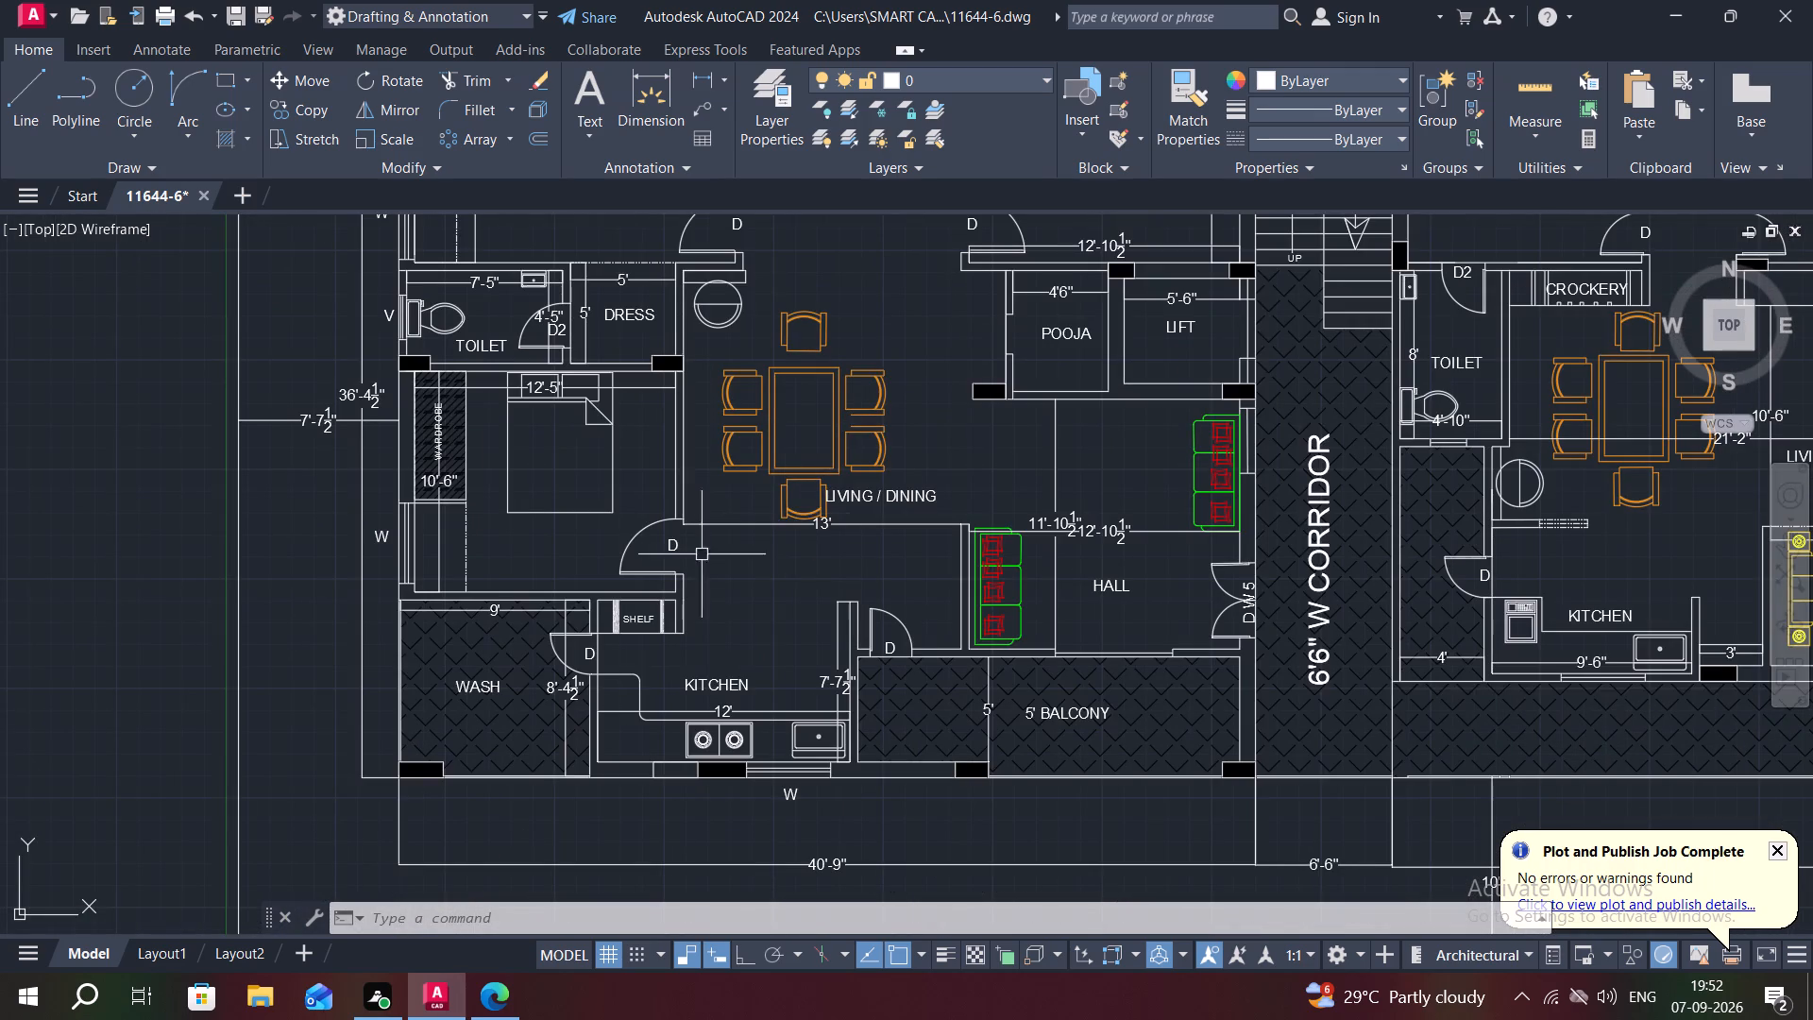
{"action": "scroll", "coordinate": [618, 624], "scroll_direction": "up", "scroll_amount": 2}
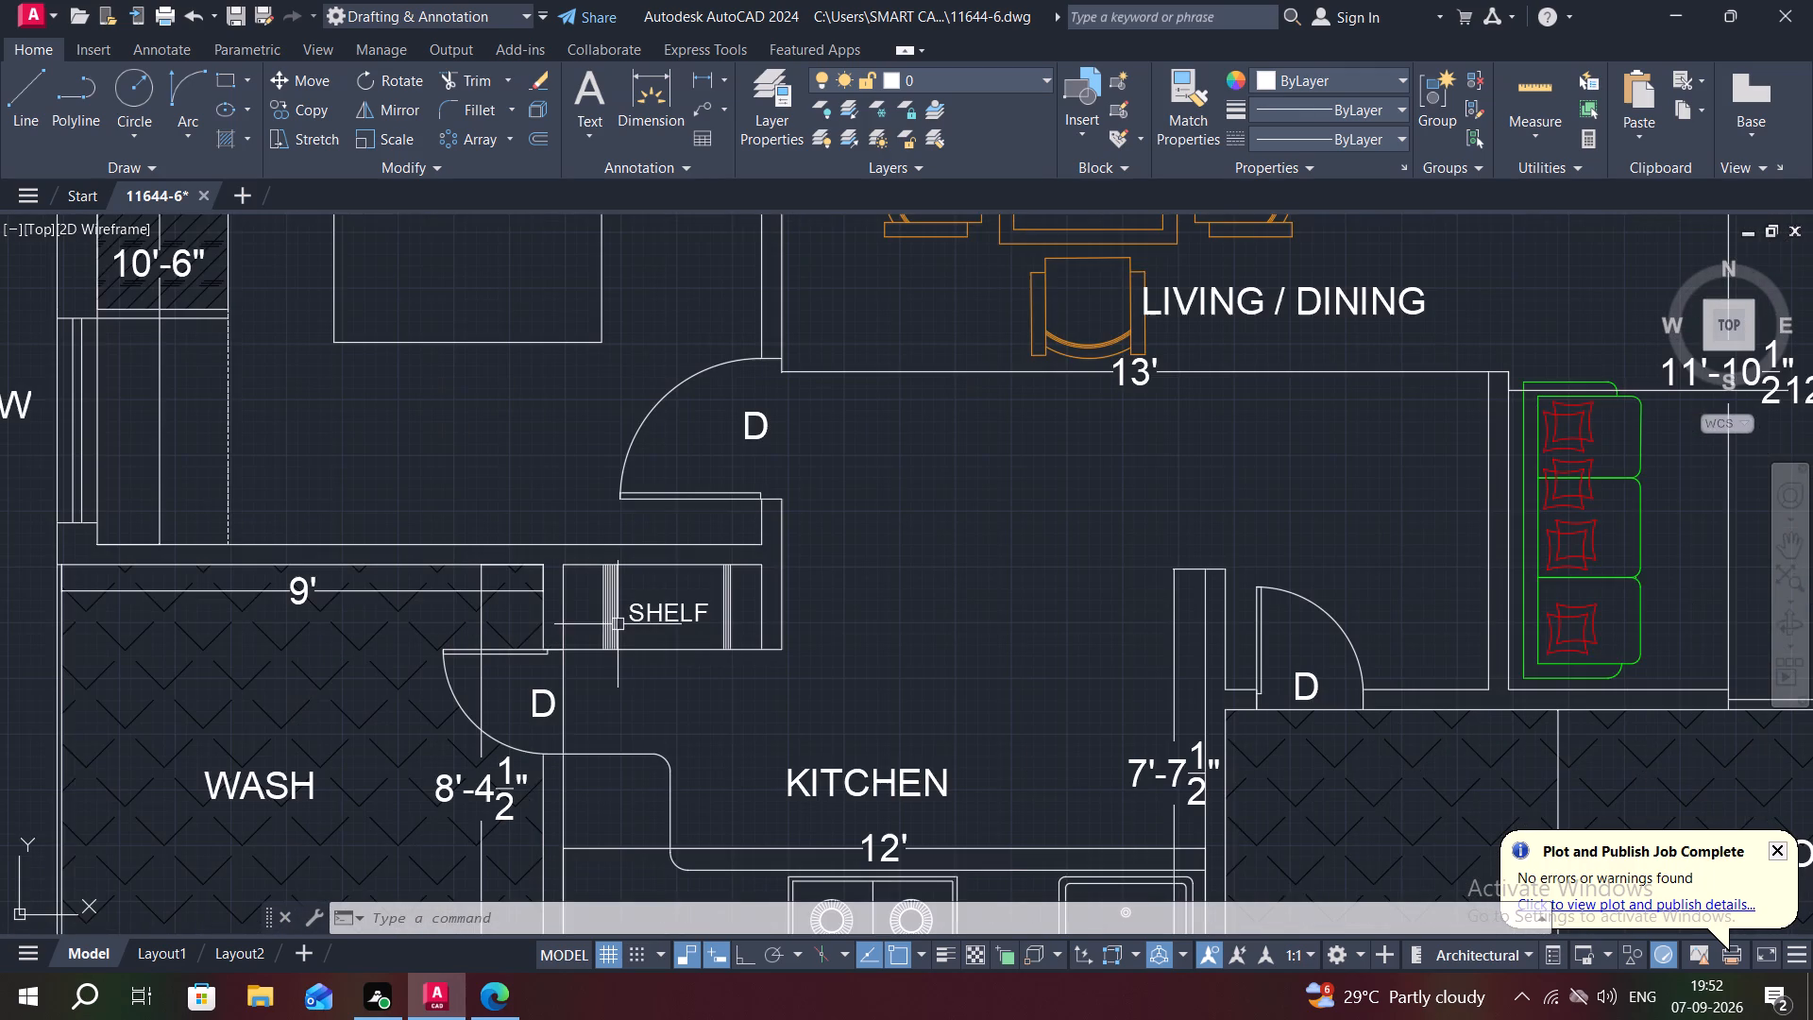